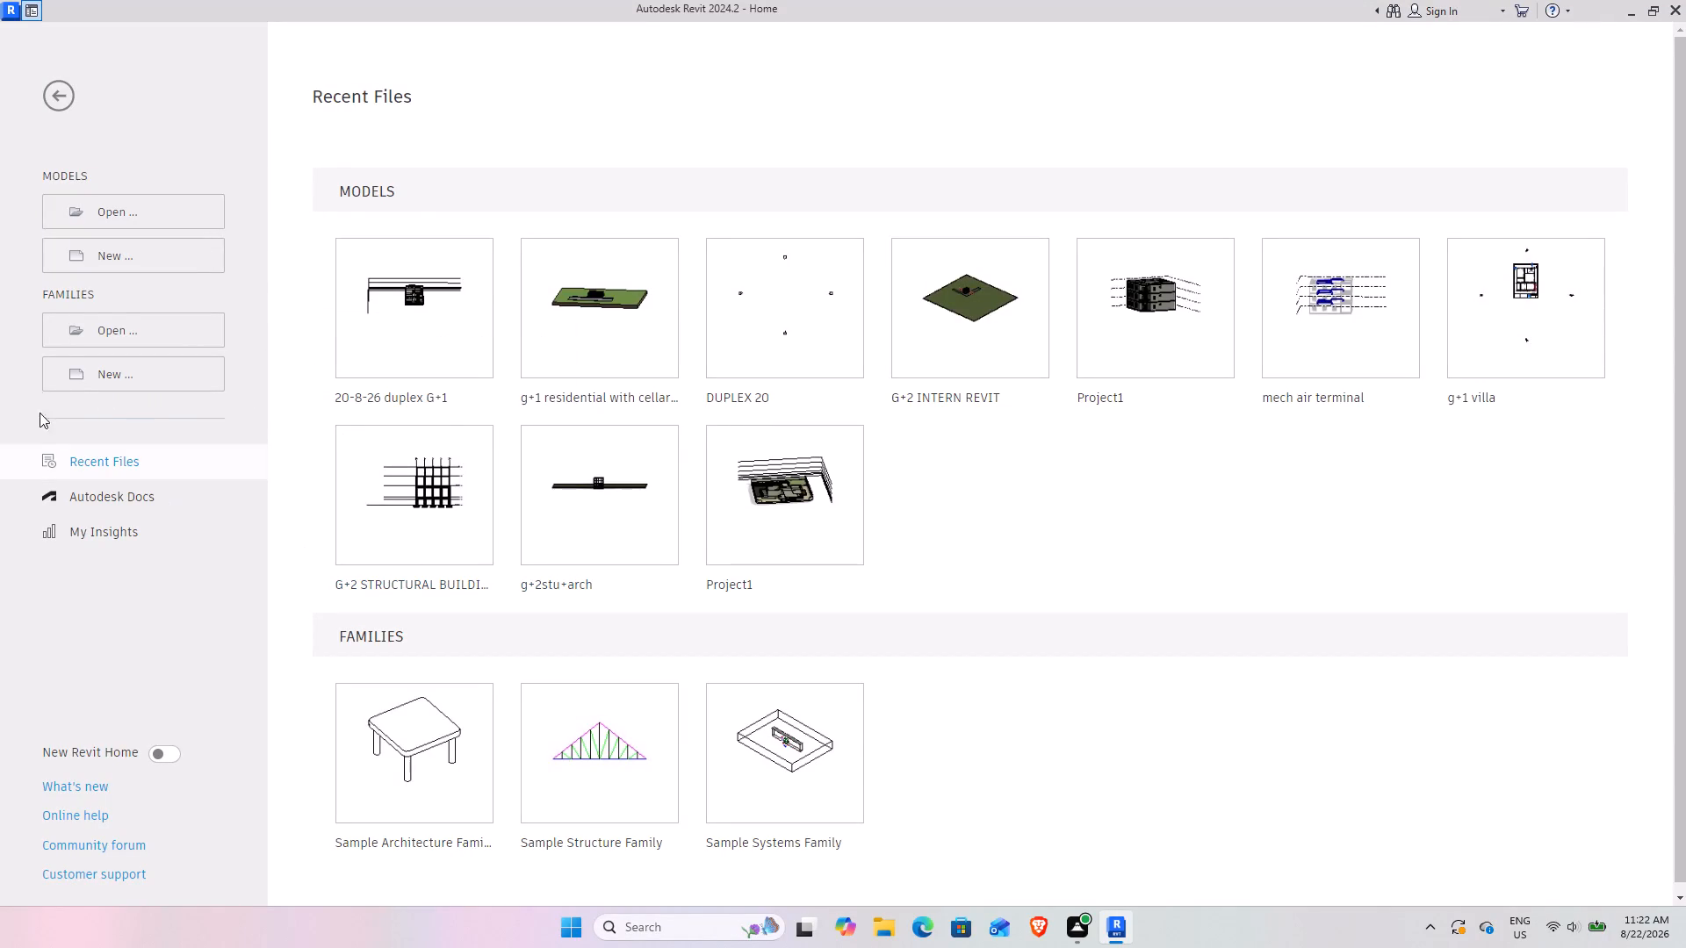
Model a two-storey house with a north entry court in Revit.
Create a new project from the default.rte template in the English-Imperial folder.
{"action": "left_click", "coordinate": [148, 262]}
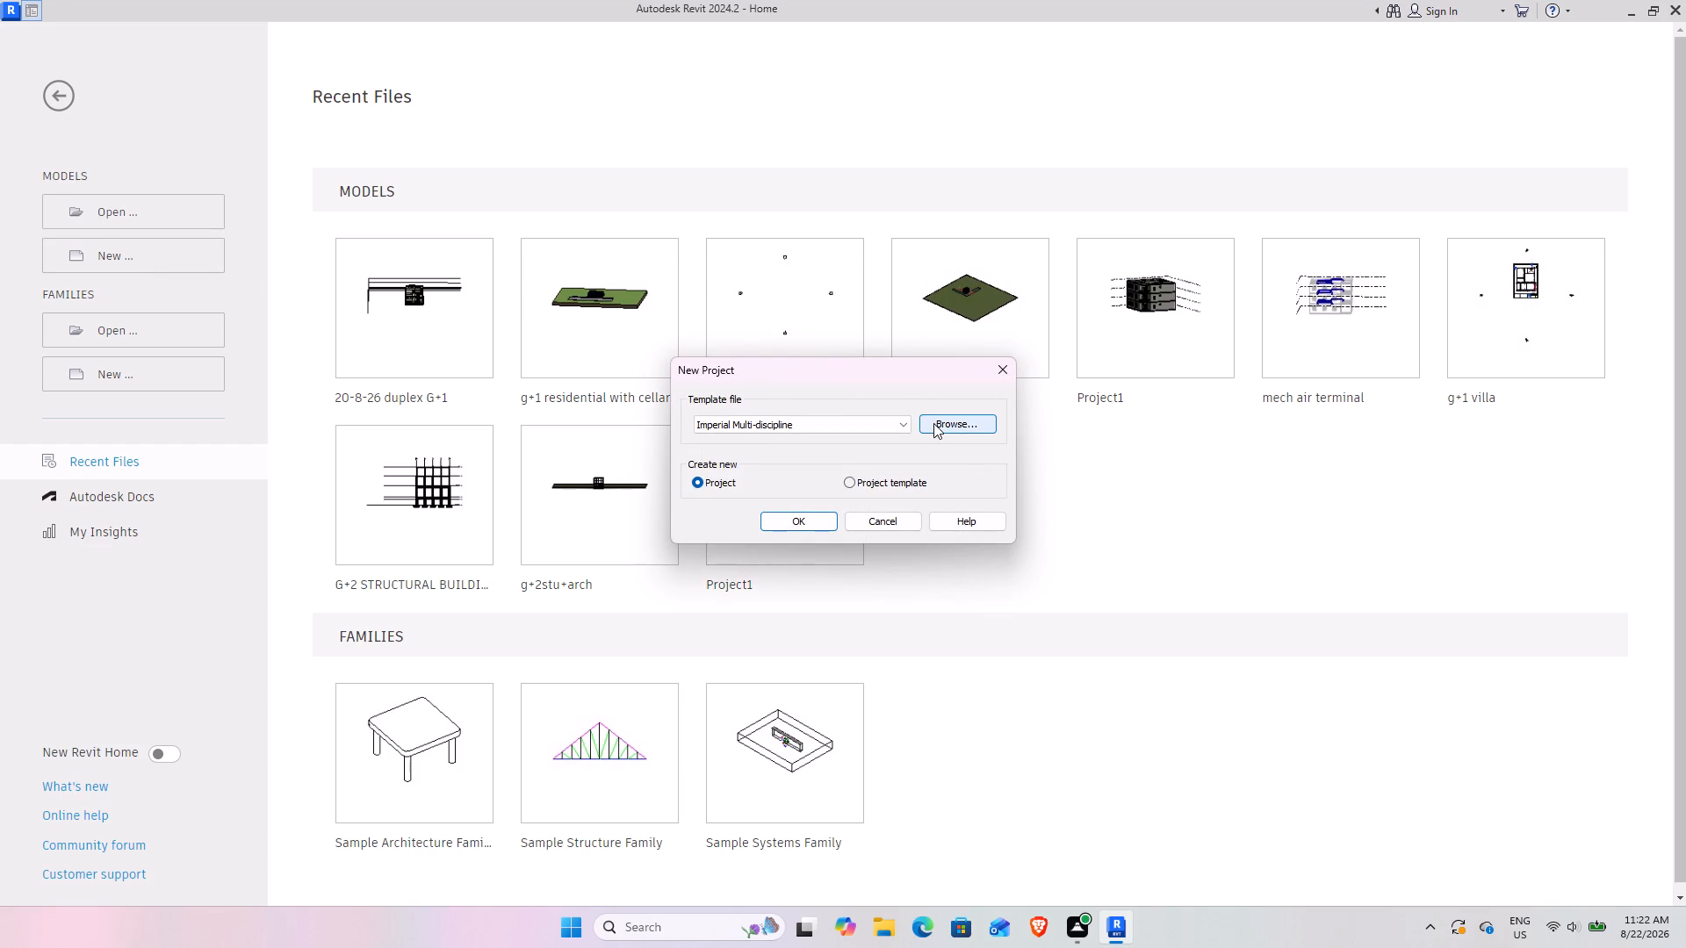
{"action": "left_click", "coordinate": [933, 423]}
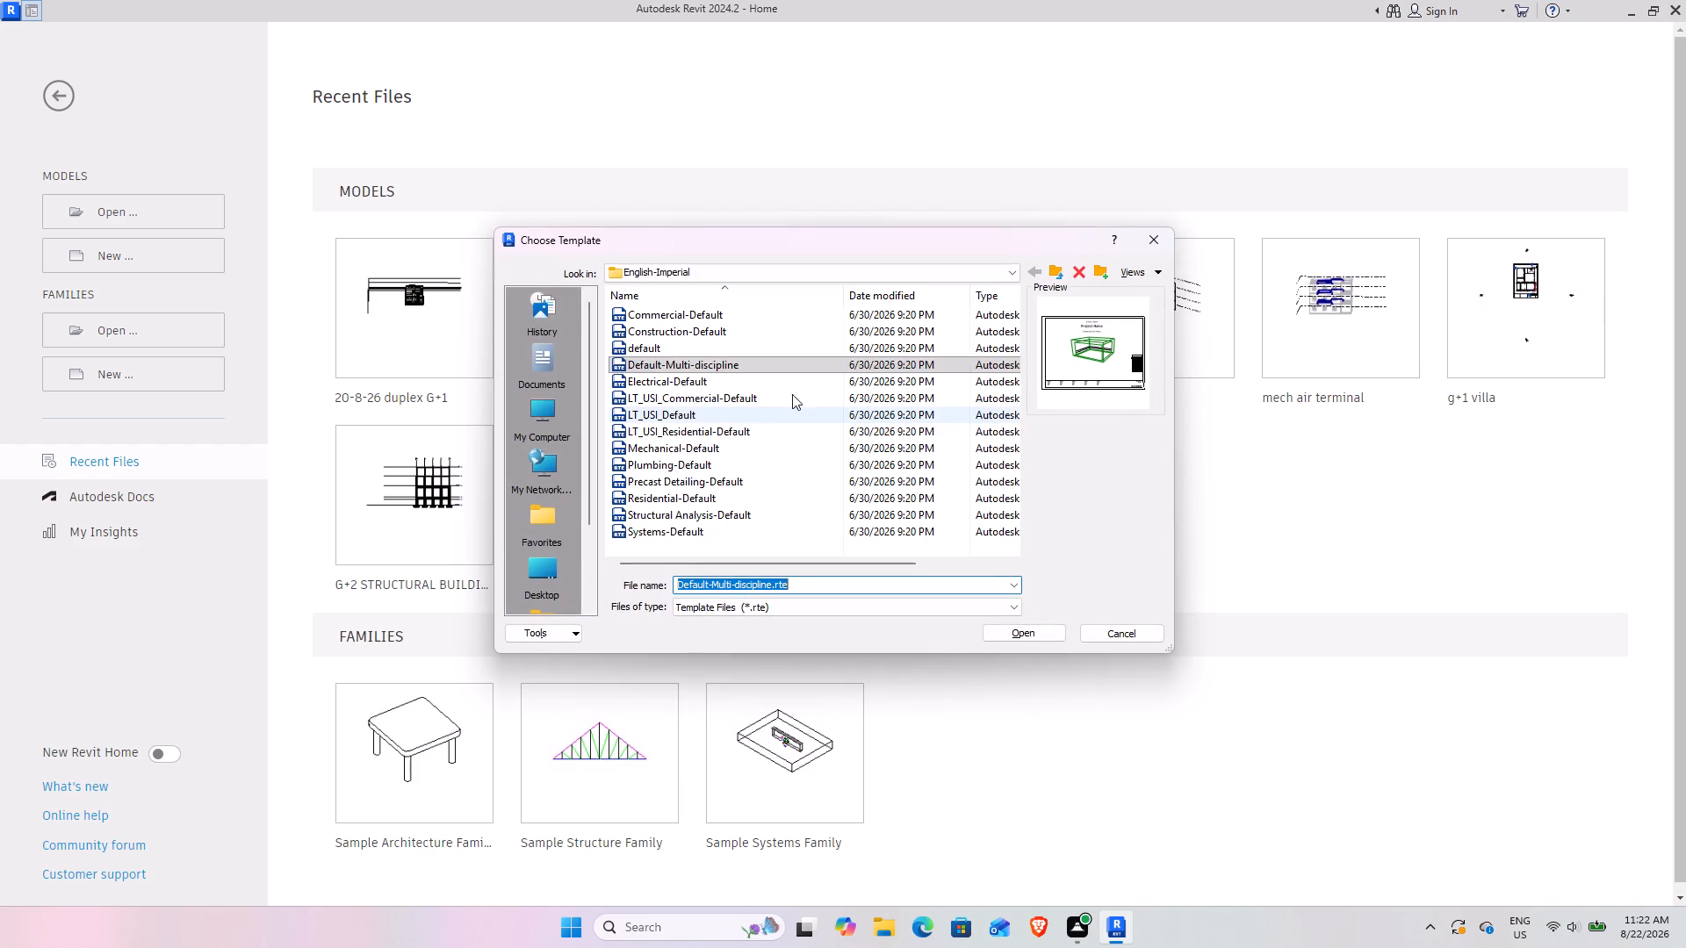
{"action": "left_click", "coordinate": [693, 346]}
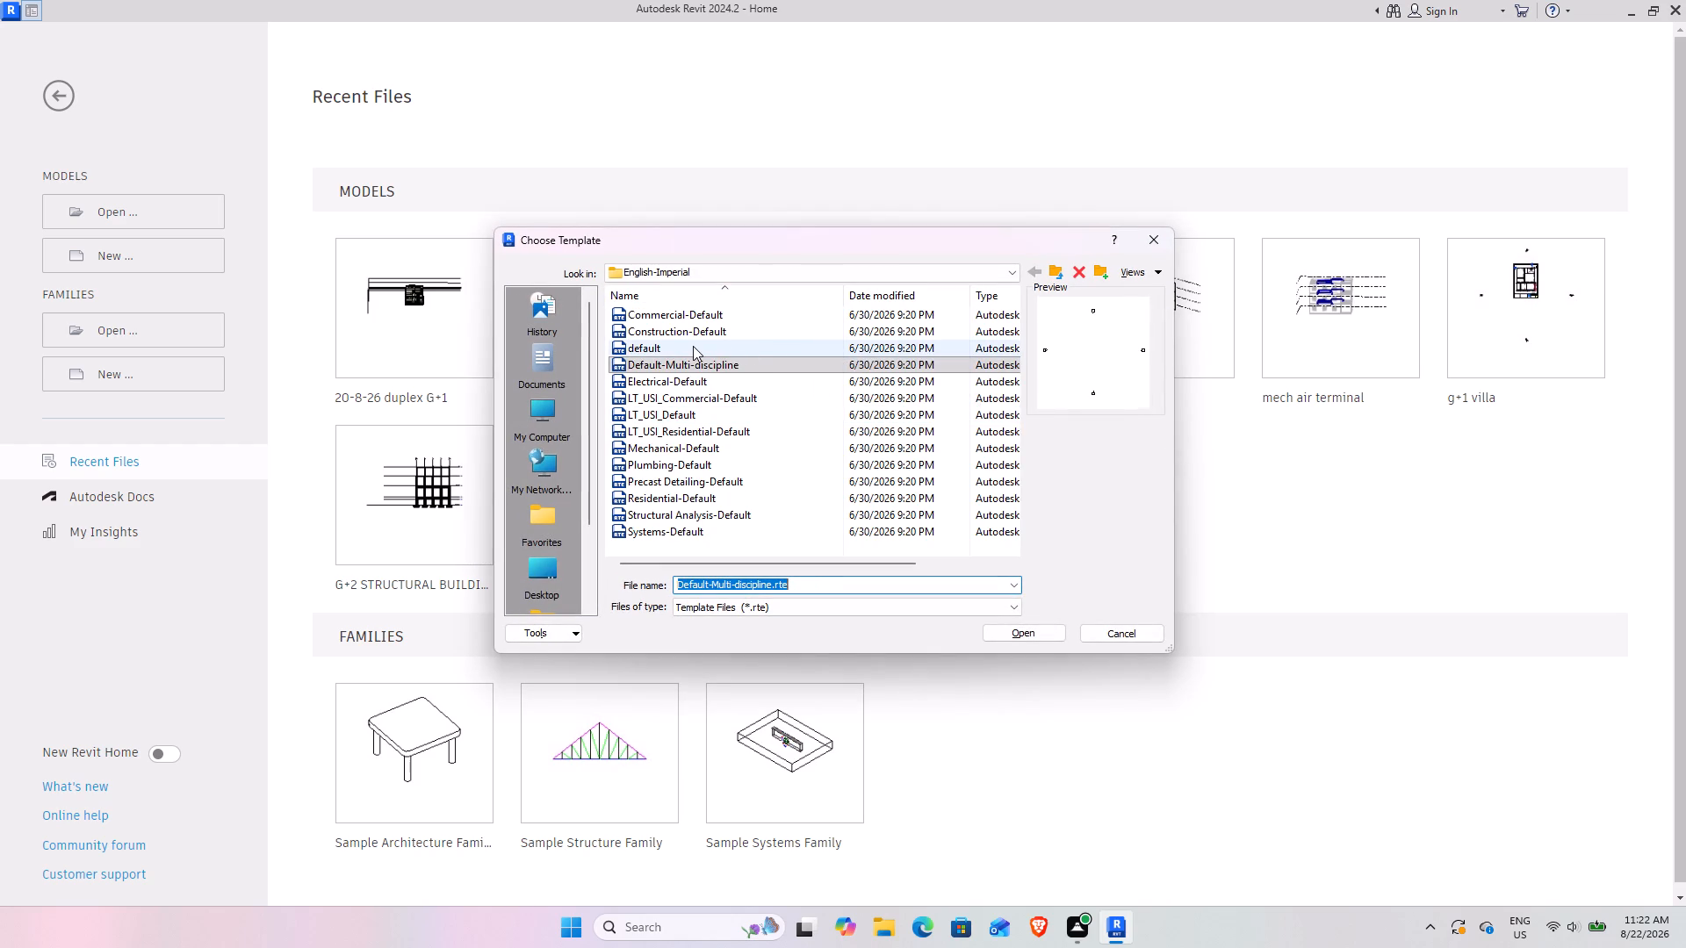
{"action": "left_click", "coordinate": [1037, 632]}
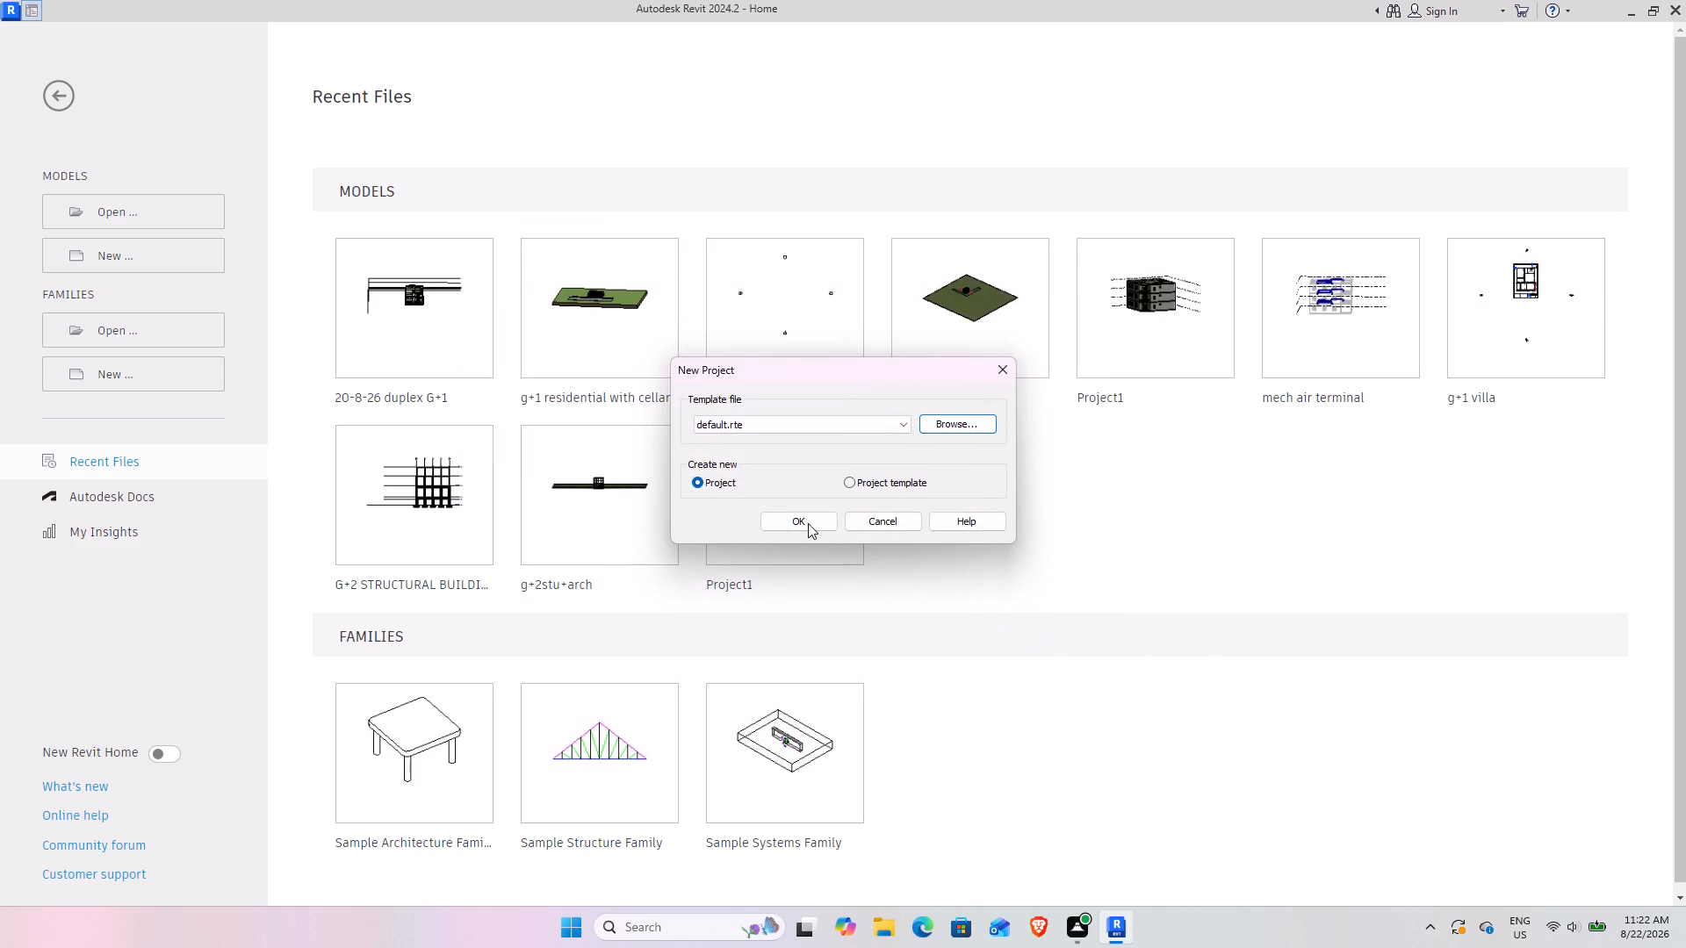
{"action": "left_click", "coordinate": [811, 524]}
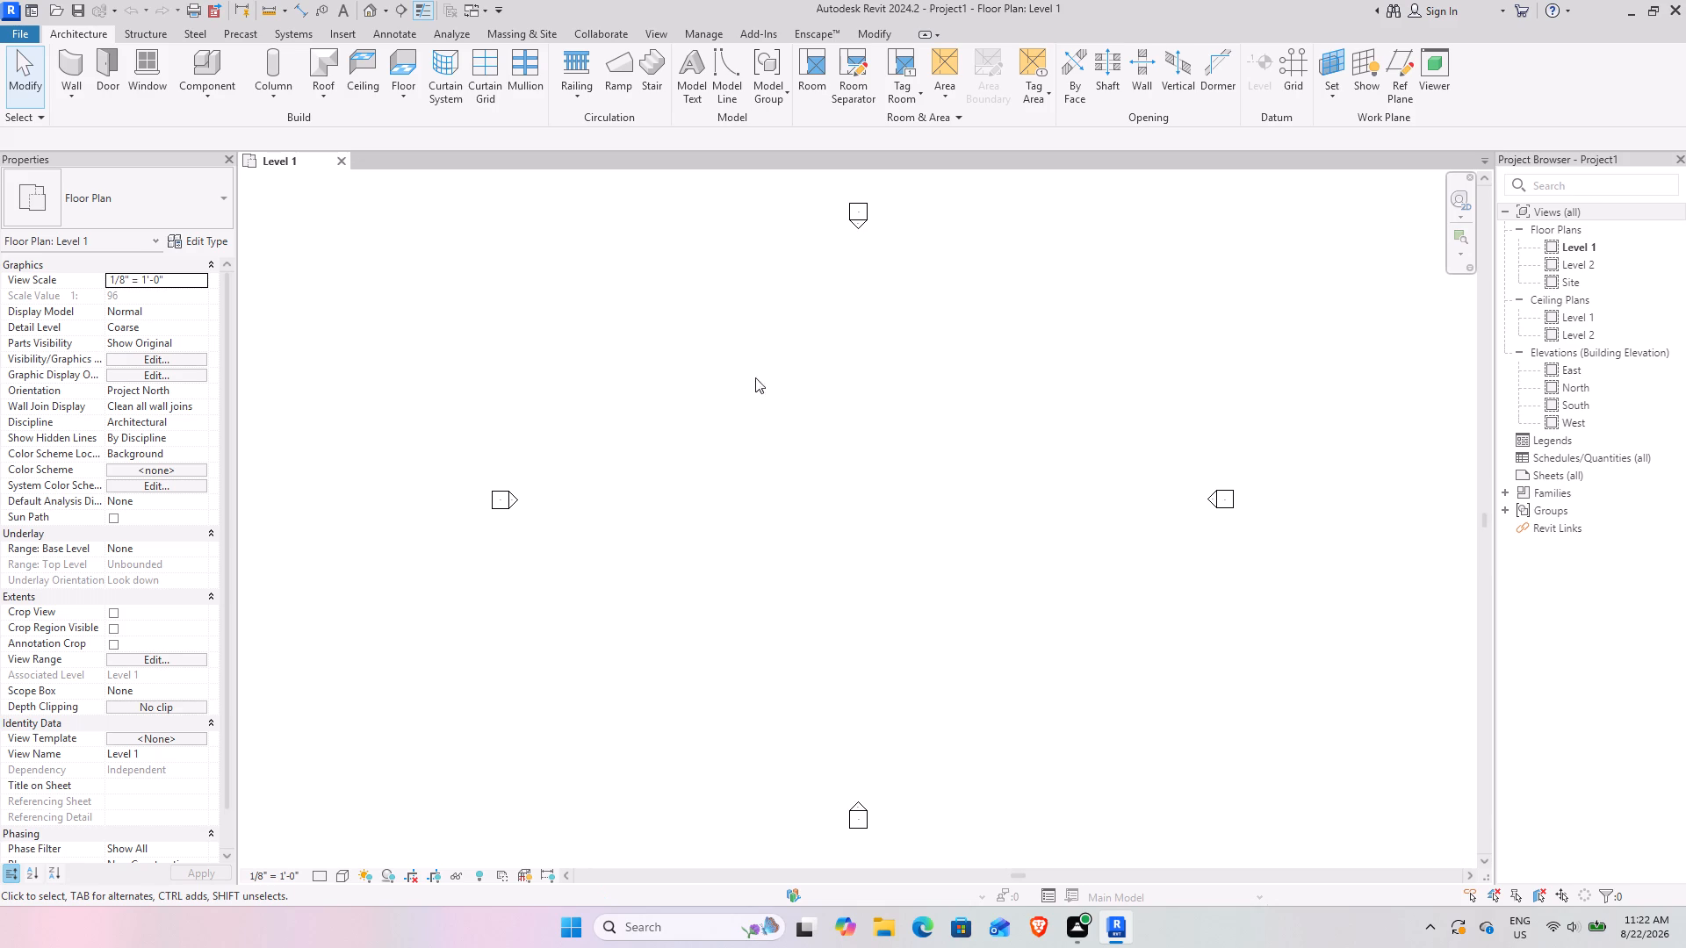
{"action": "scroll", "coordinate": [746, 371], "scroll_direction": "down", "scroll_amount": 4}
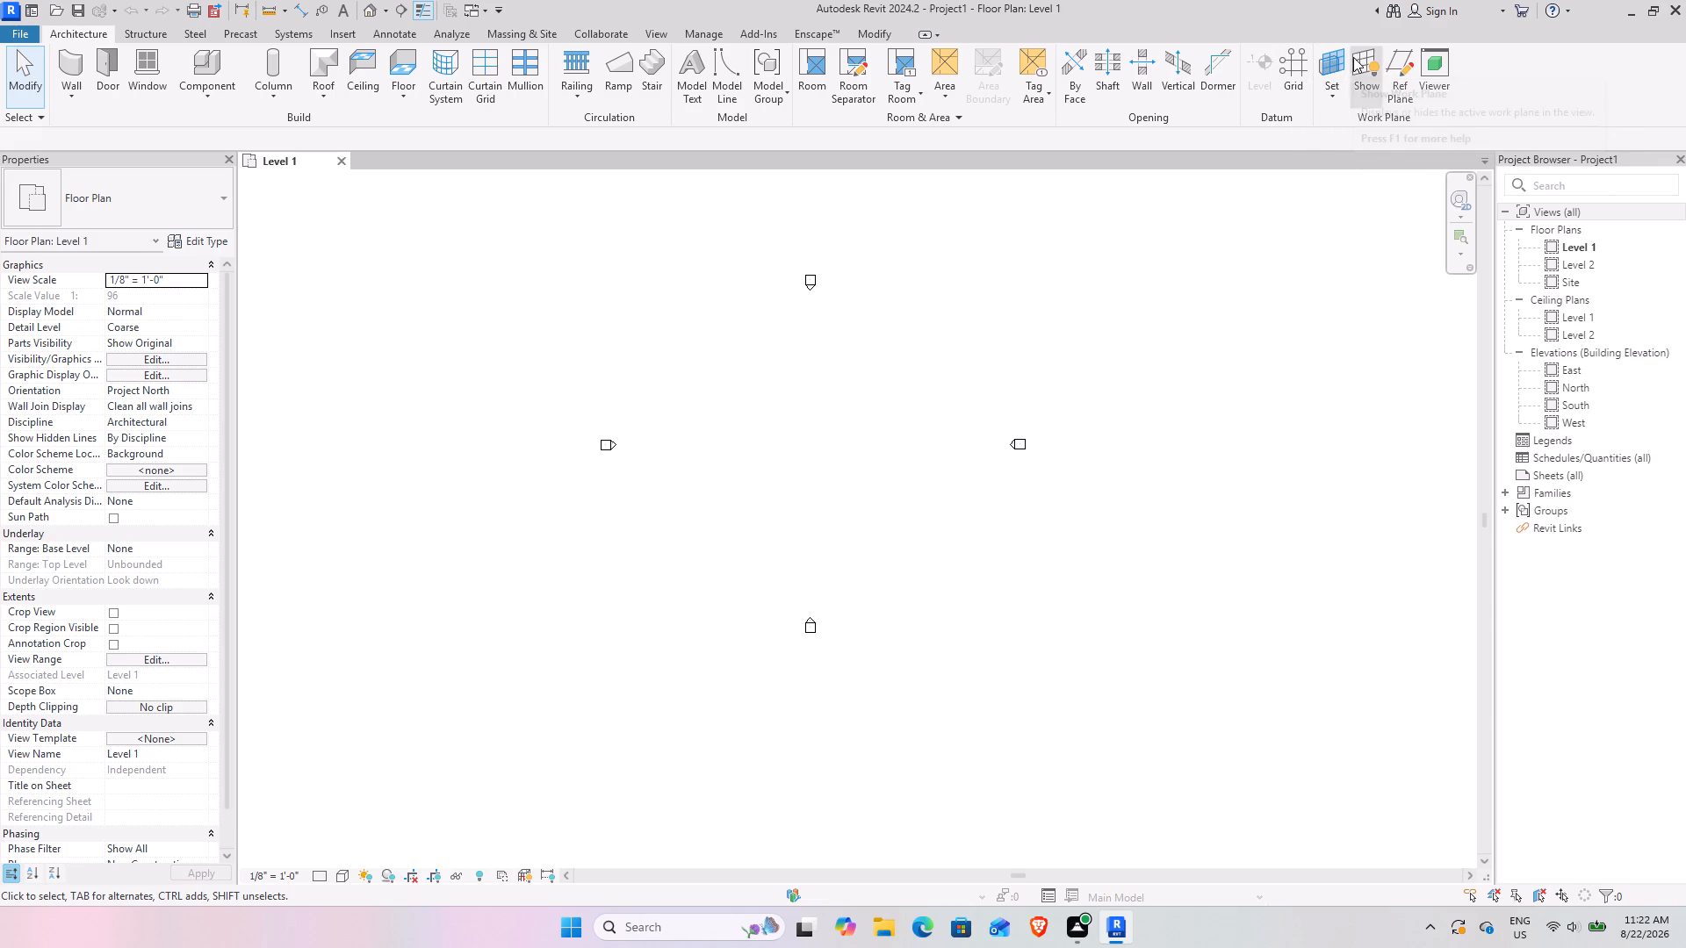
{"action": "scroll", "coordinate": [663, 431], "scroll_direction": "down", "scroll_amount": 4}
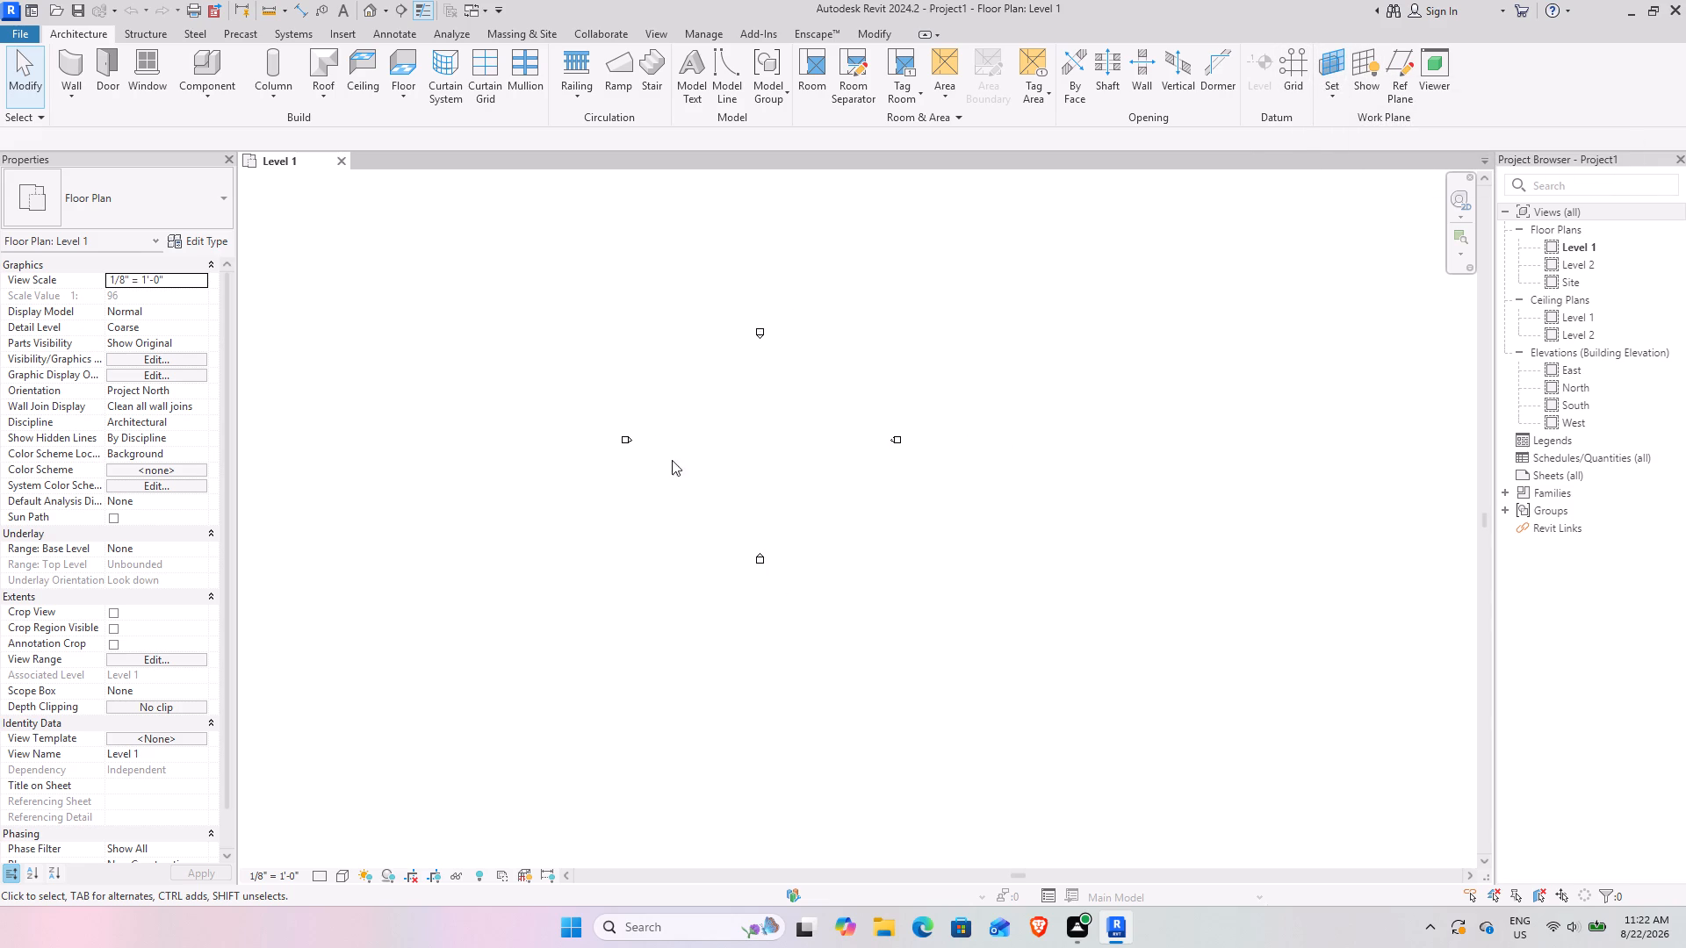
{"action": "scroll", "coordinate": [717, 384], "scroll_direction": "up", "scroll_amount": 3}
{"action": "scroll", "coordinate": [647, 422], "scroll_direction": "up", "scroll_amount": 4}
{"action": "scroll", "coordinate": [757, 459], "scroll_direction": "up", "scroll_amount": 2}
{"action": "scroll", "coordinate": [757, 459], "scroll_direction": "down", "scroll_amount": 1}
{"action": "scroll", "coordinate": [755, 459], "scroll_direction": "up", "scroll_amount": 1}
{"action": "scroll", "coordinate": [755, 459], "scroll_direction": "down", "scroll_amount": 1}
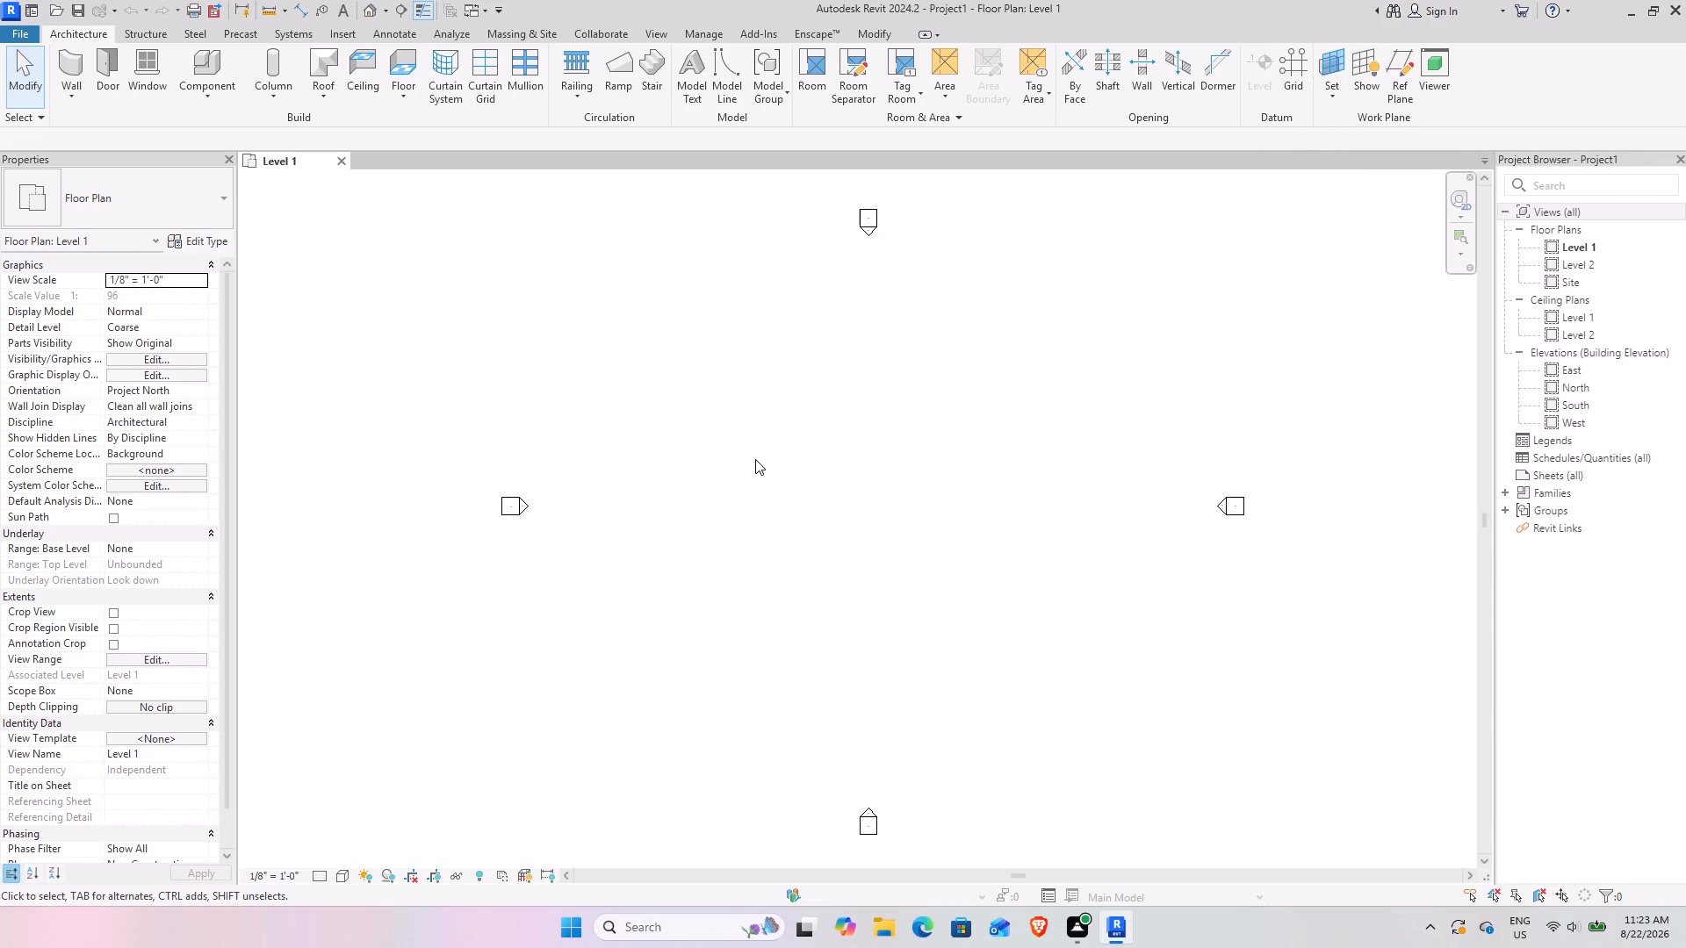
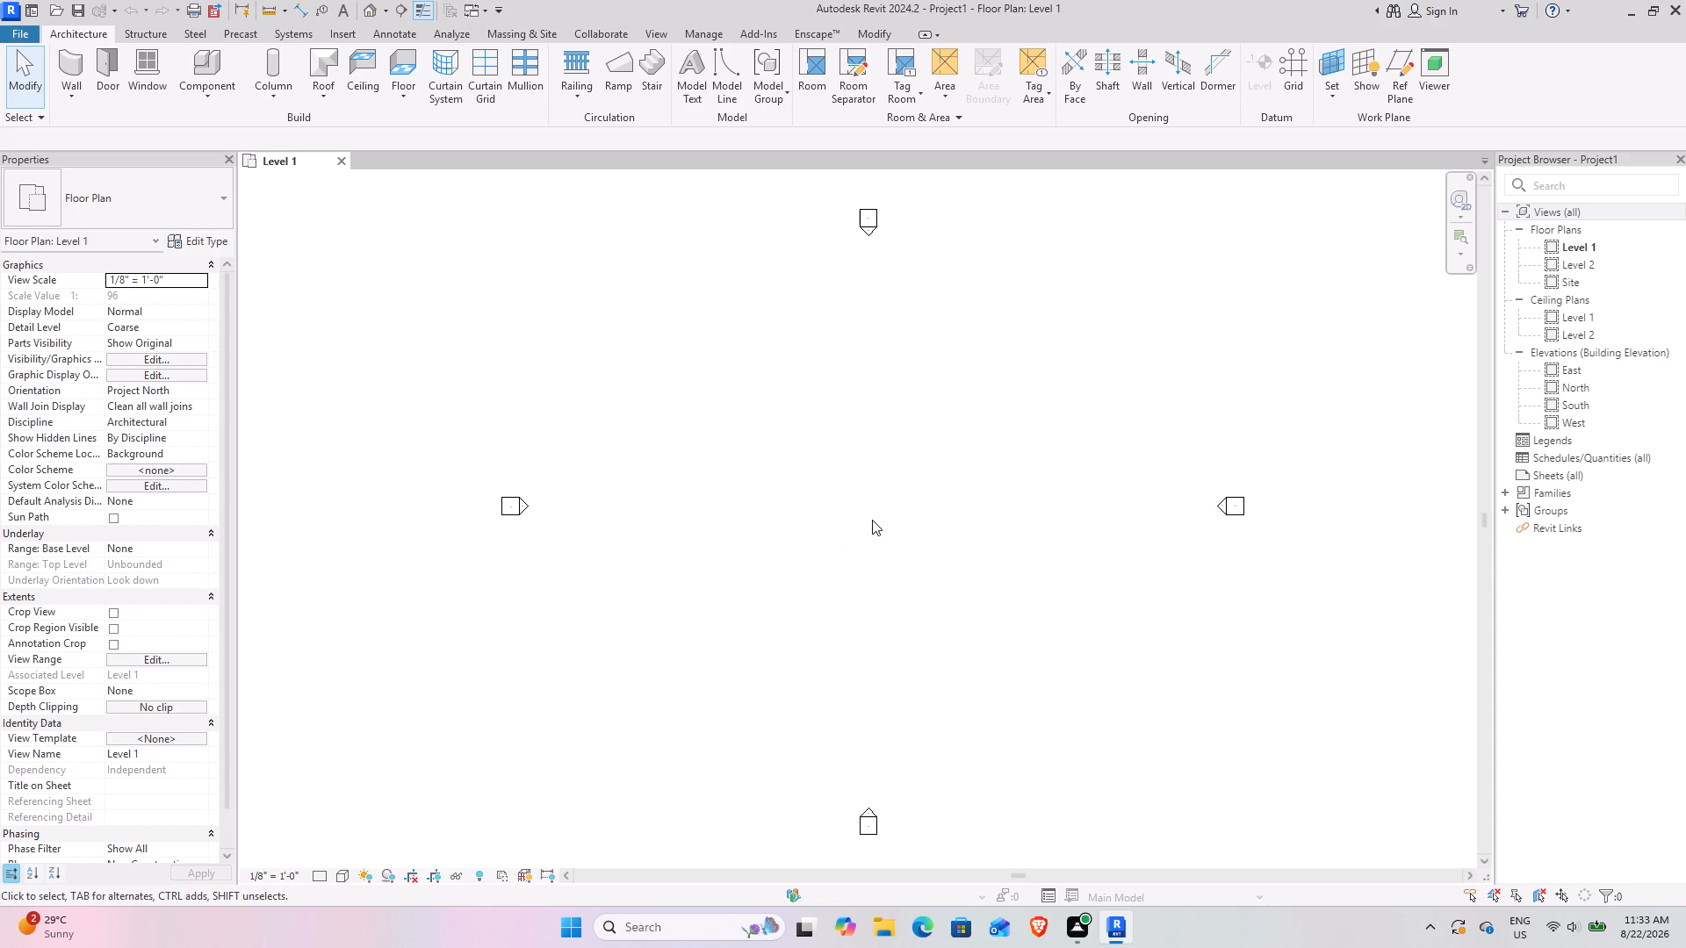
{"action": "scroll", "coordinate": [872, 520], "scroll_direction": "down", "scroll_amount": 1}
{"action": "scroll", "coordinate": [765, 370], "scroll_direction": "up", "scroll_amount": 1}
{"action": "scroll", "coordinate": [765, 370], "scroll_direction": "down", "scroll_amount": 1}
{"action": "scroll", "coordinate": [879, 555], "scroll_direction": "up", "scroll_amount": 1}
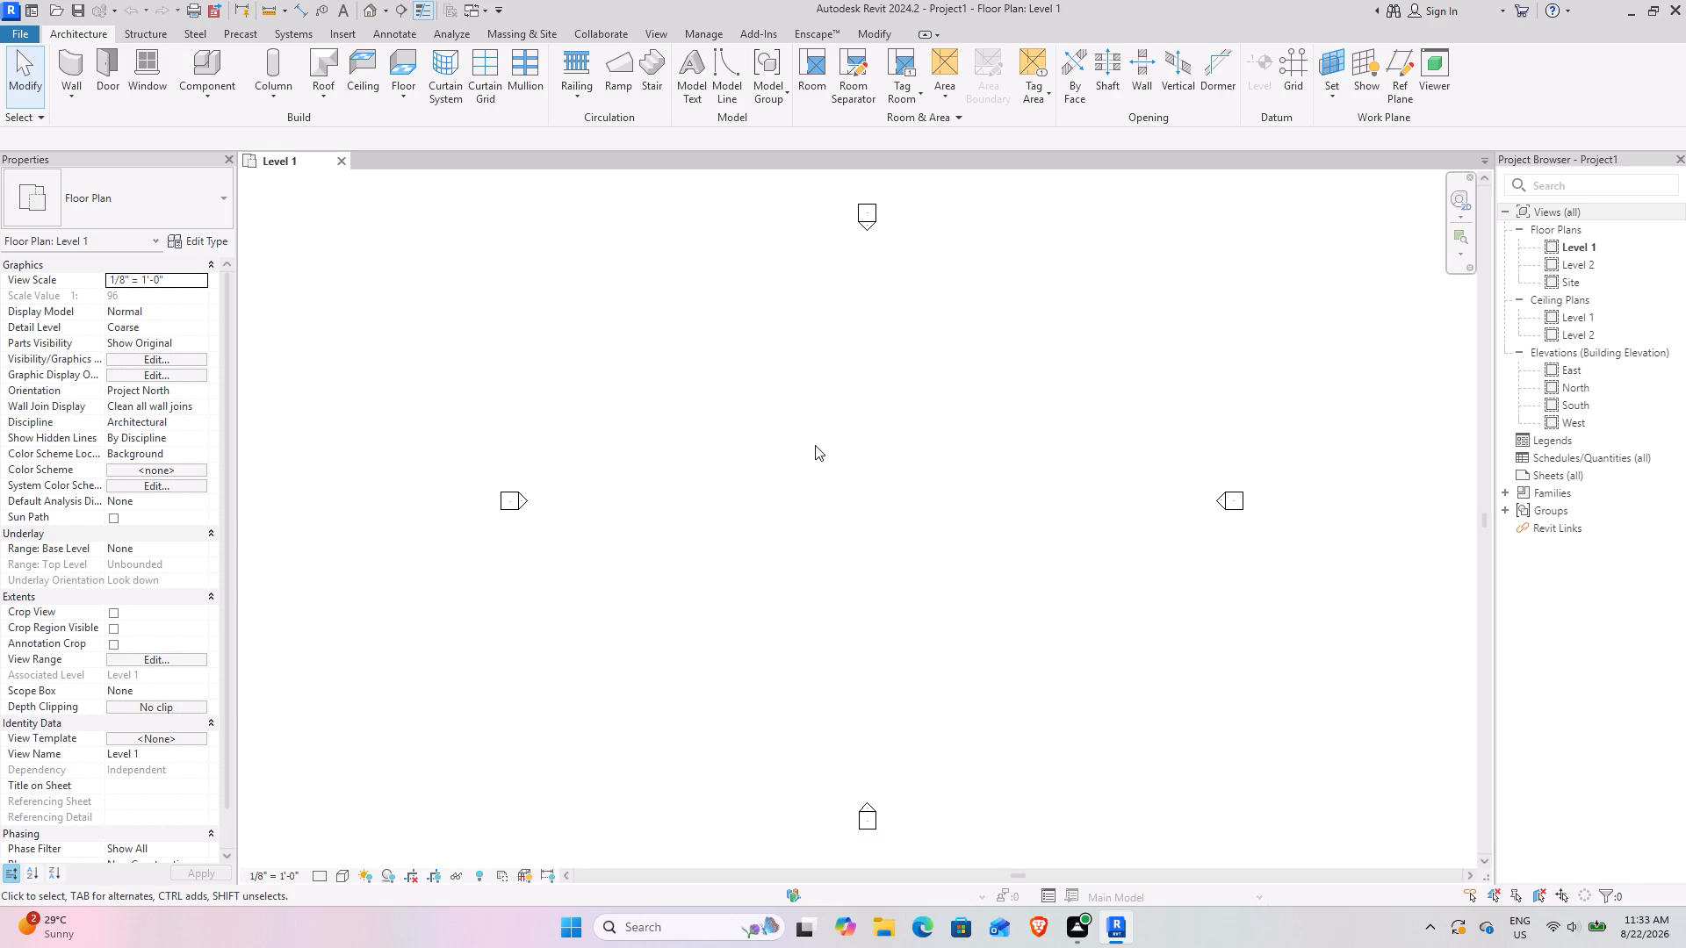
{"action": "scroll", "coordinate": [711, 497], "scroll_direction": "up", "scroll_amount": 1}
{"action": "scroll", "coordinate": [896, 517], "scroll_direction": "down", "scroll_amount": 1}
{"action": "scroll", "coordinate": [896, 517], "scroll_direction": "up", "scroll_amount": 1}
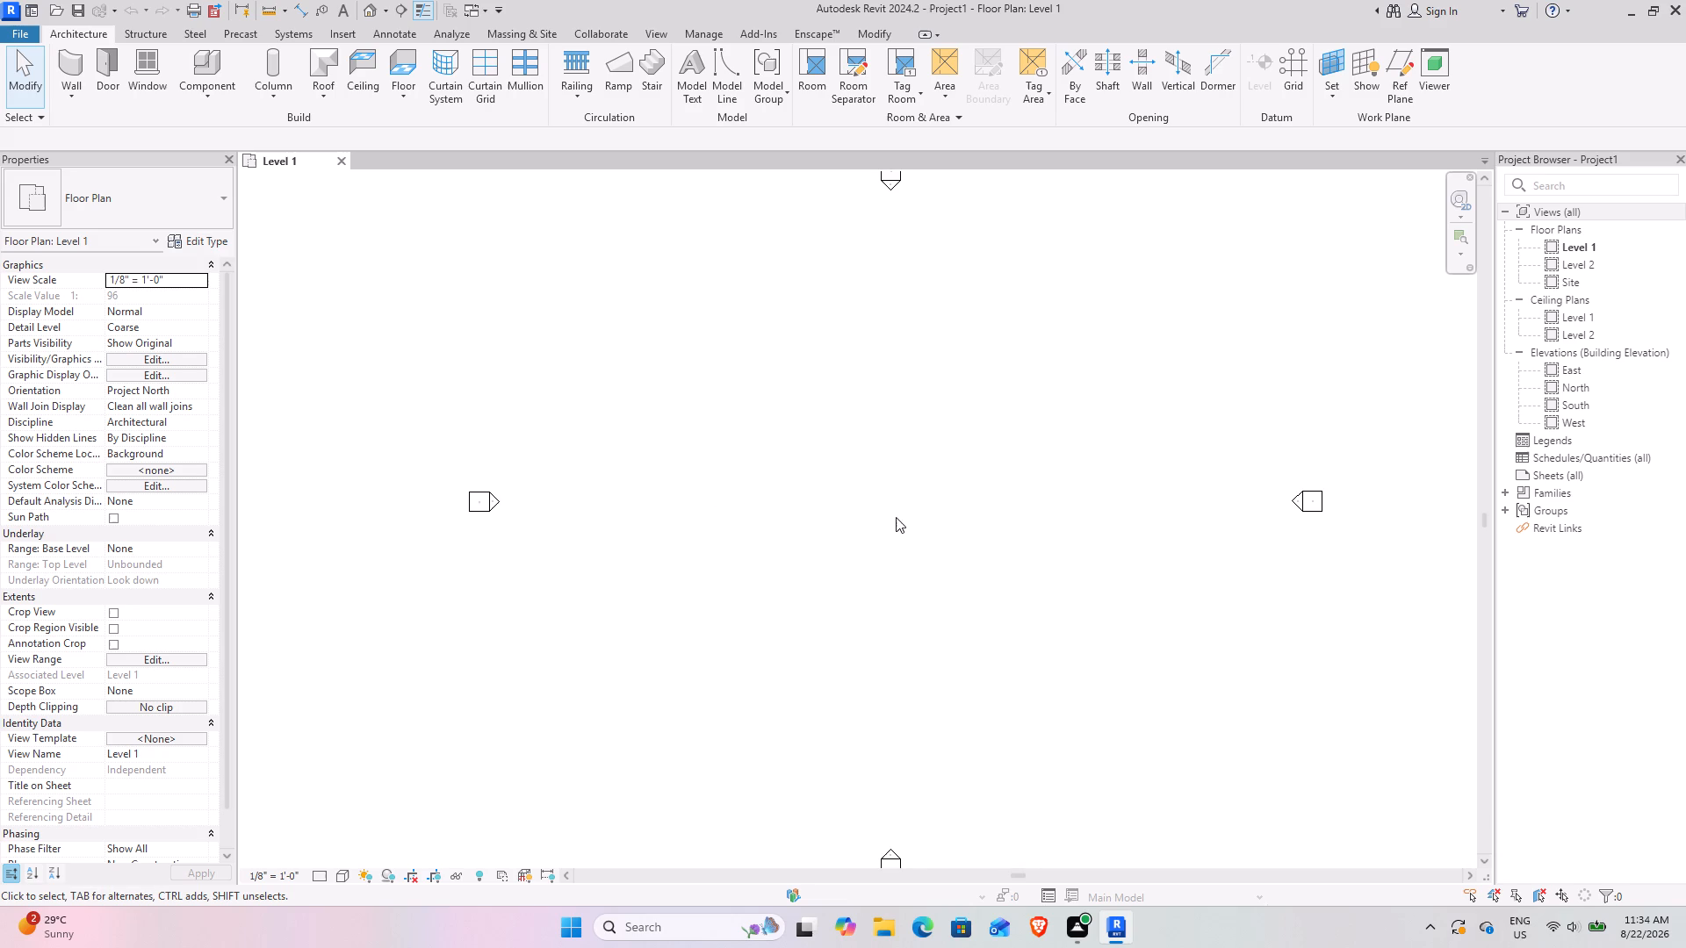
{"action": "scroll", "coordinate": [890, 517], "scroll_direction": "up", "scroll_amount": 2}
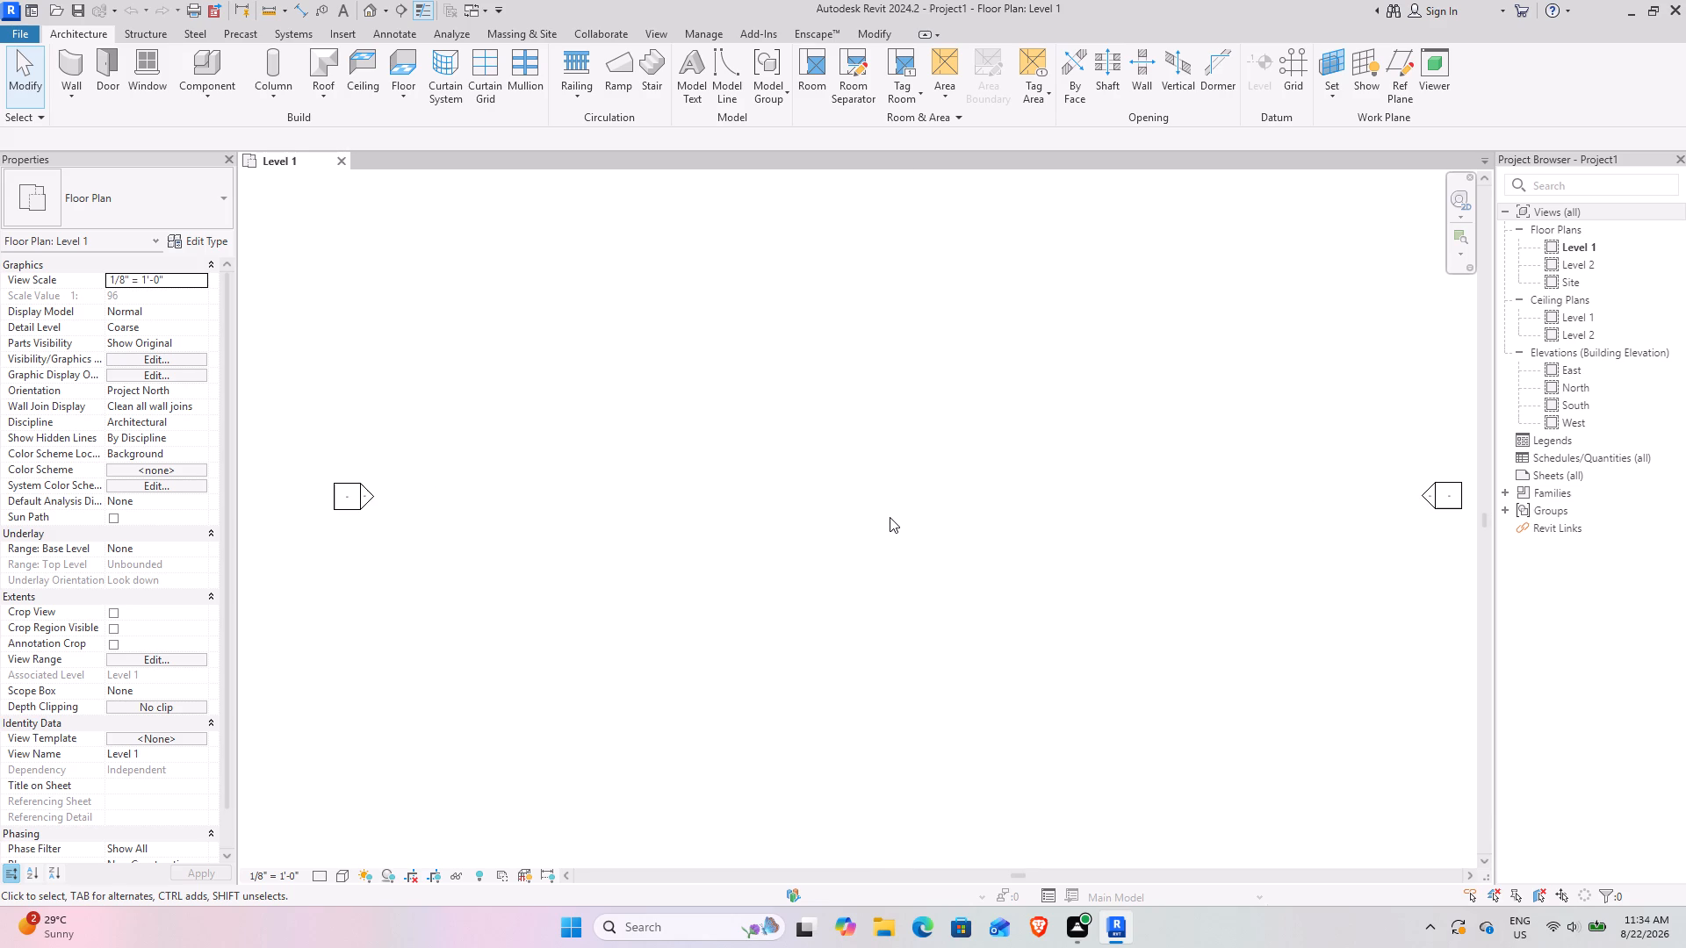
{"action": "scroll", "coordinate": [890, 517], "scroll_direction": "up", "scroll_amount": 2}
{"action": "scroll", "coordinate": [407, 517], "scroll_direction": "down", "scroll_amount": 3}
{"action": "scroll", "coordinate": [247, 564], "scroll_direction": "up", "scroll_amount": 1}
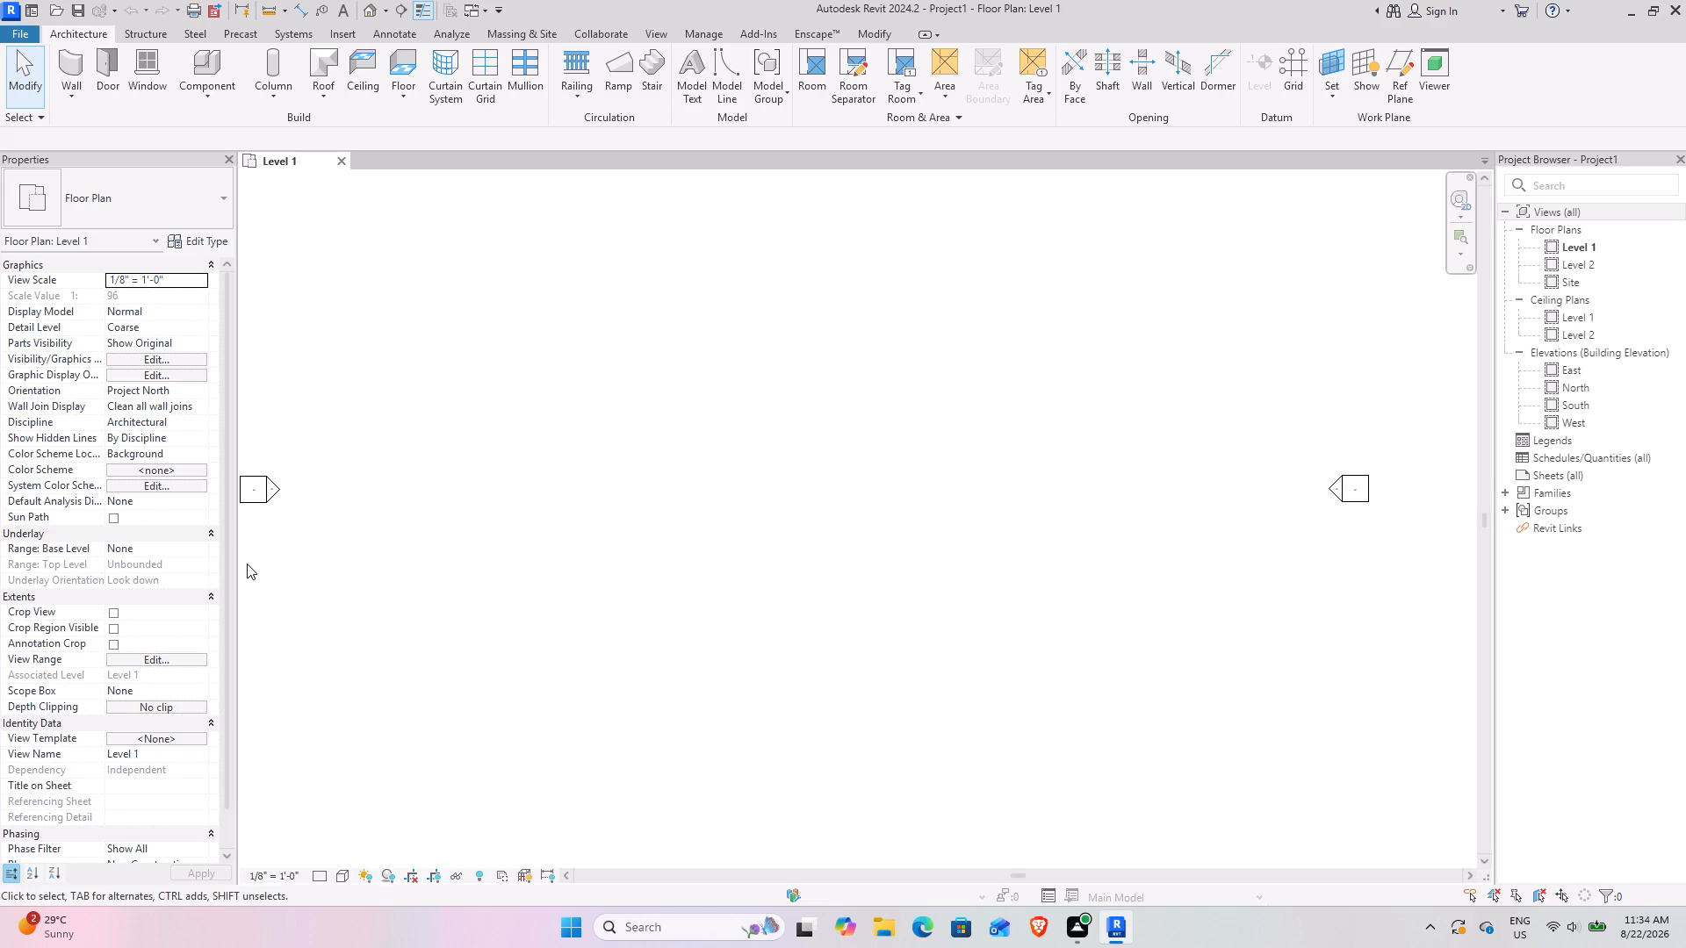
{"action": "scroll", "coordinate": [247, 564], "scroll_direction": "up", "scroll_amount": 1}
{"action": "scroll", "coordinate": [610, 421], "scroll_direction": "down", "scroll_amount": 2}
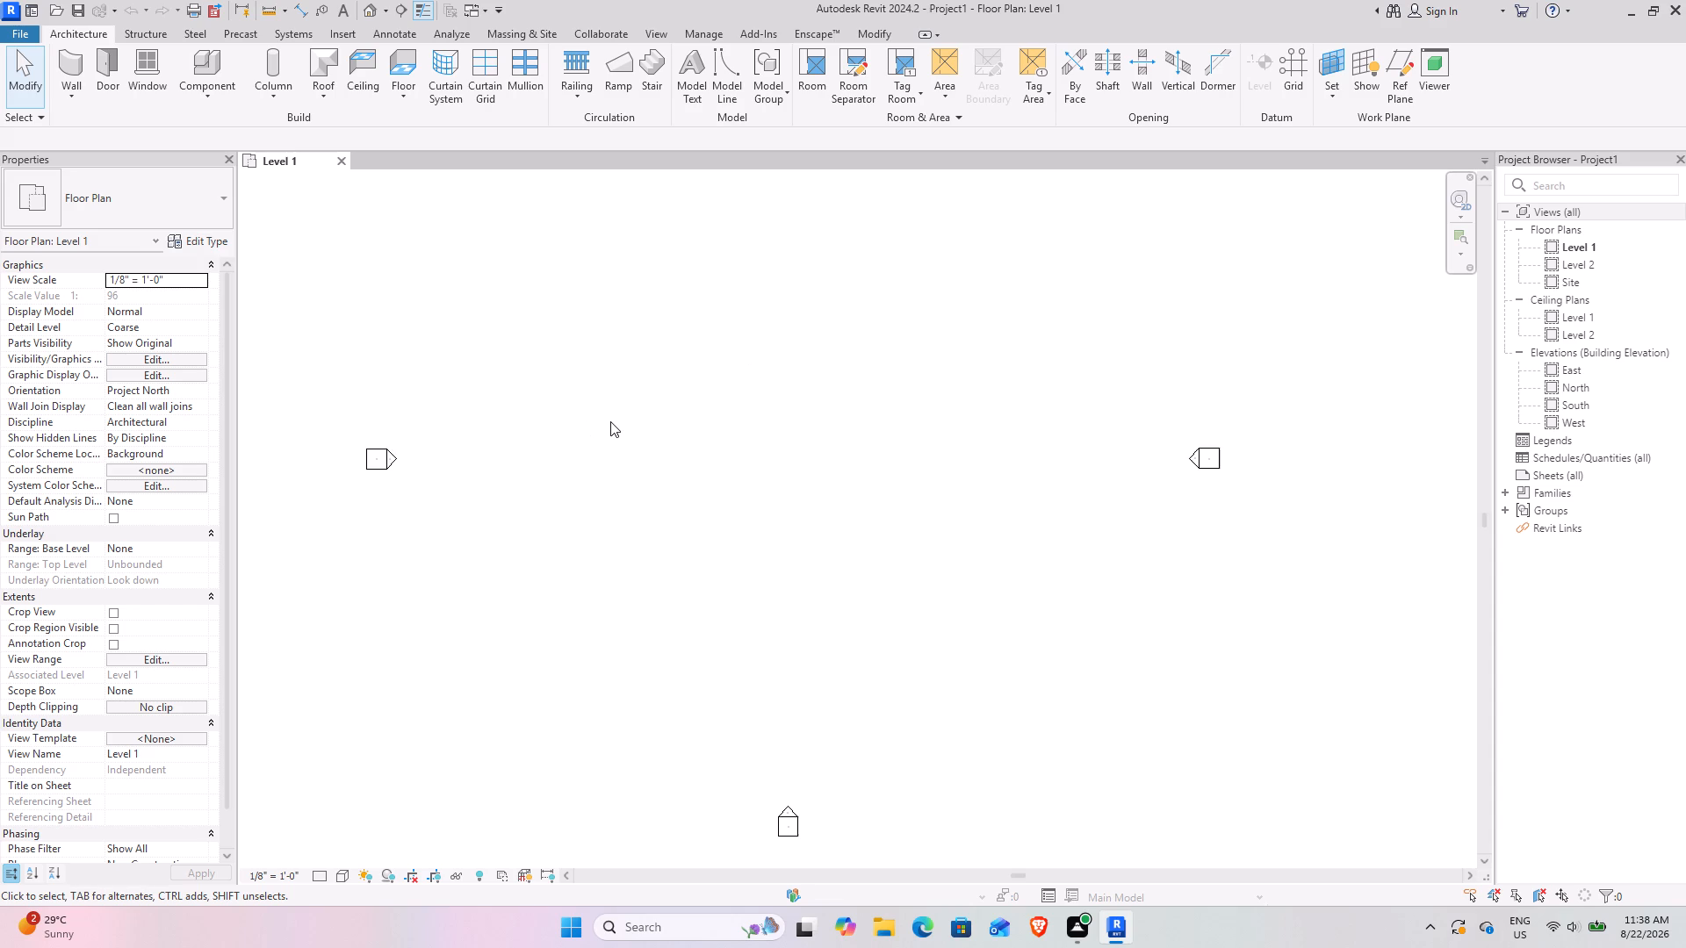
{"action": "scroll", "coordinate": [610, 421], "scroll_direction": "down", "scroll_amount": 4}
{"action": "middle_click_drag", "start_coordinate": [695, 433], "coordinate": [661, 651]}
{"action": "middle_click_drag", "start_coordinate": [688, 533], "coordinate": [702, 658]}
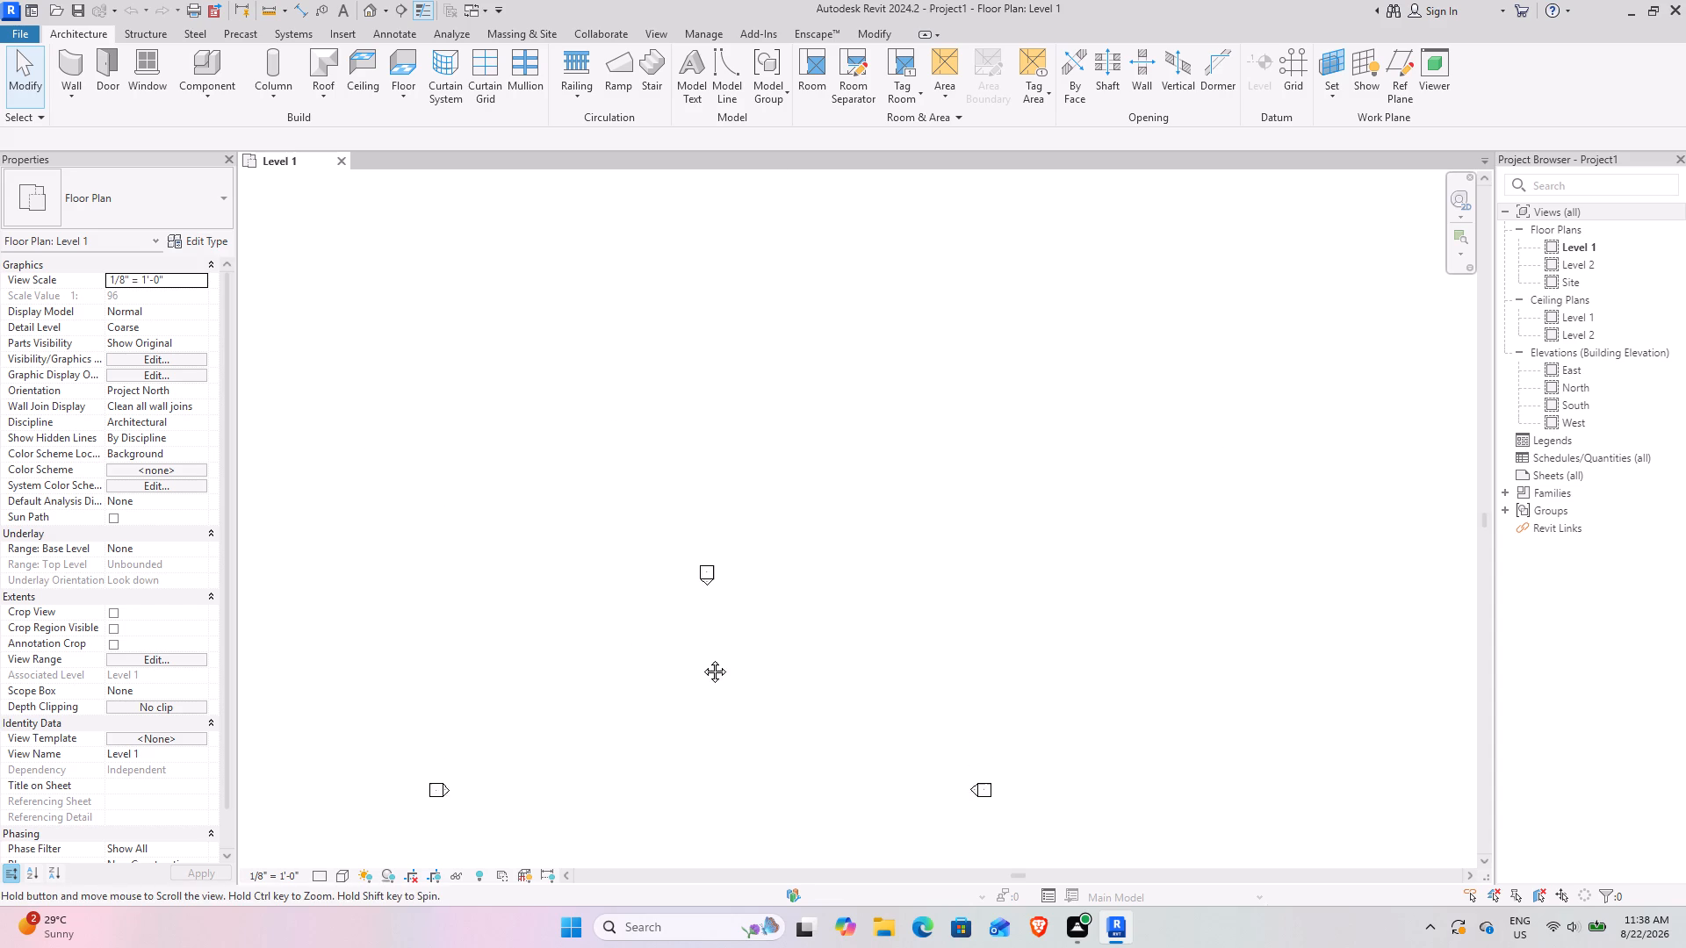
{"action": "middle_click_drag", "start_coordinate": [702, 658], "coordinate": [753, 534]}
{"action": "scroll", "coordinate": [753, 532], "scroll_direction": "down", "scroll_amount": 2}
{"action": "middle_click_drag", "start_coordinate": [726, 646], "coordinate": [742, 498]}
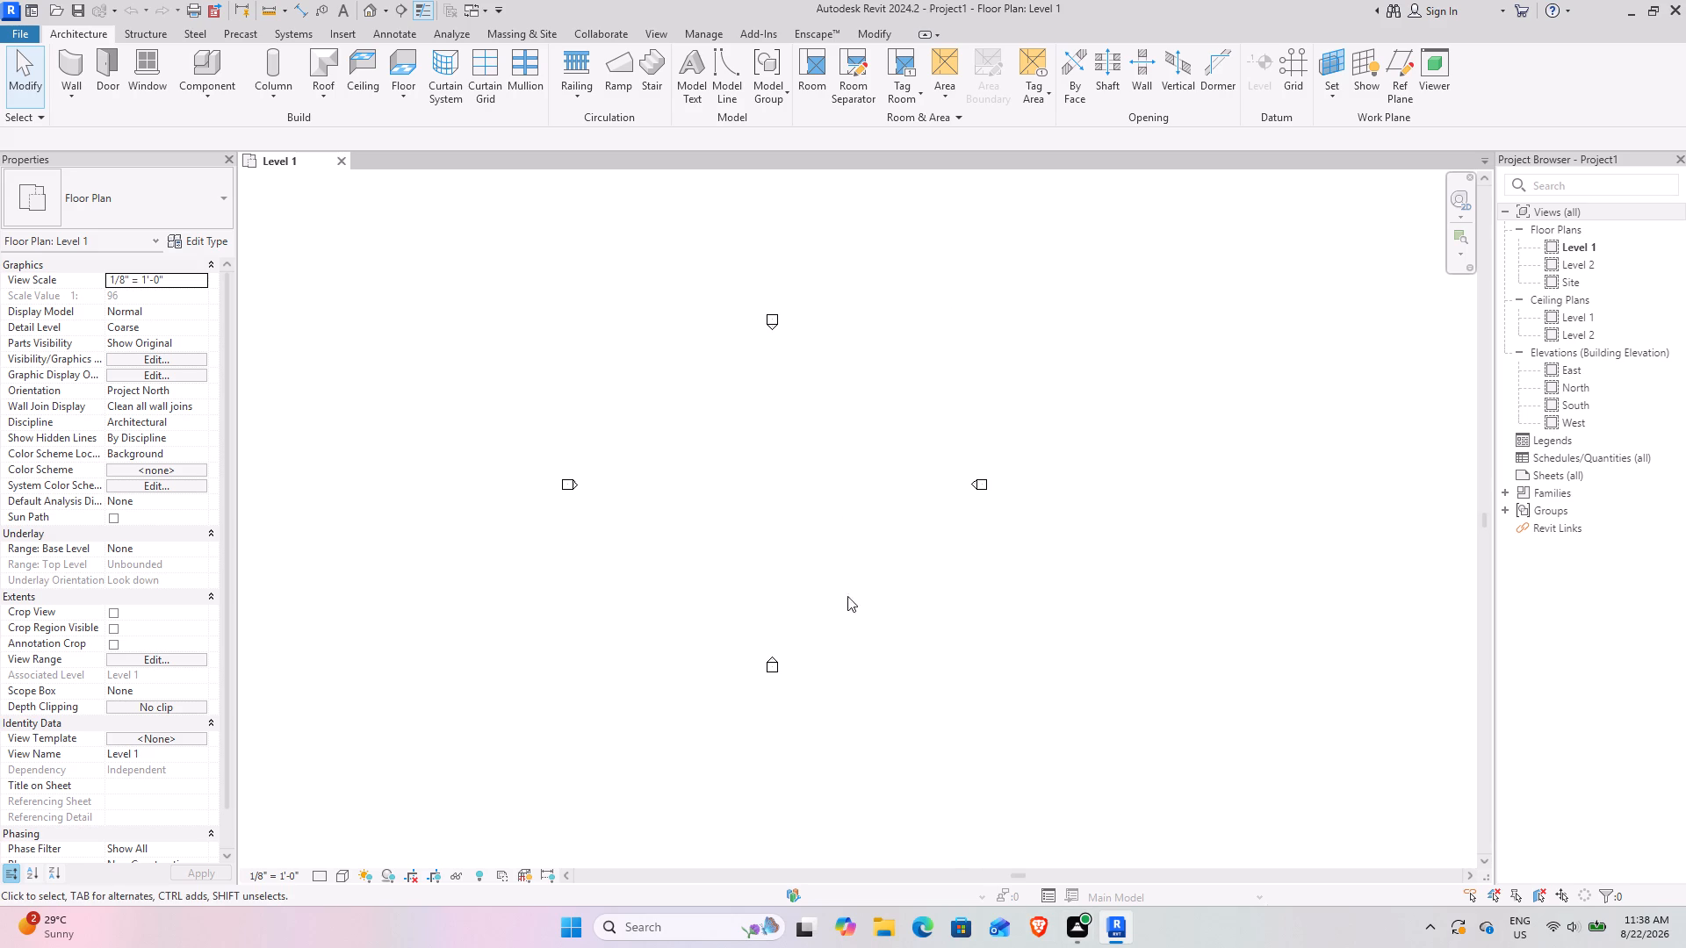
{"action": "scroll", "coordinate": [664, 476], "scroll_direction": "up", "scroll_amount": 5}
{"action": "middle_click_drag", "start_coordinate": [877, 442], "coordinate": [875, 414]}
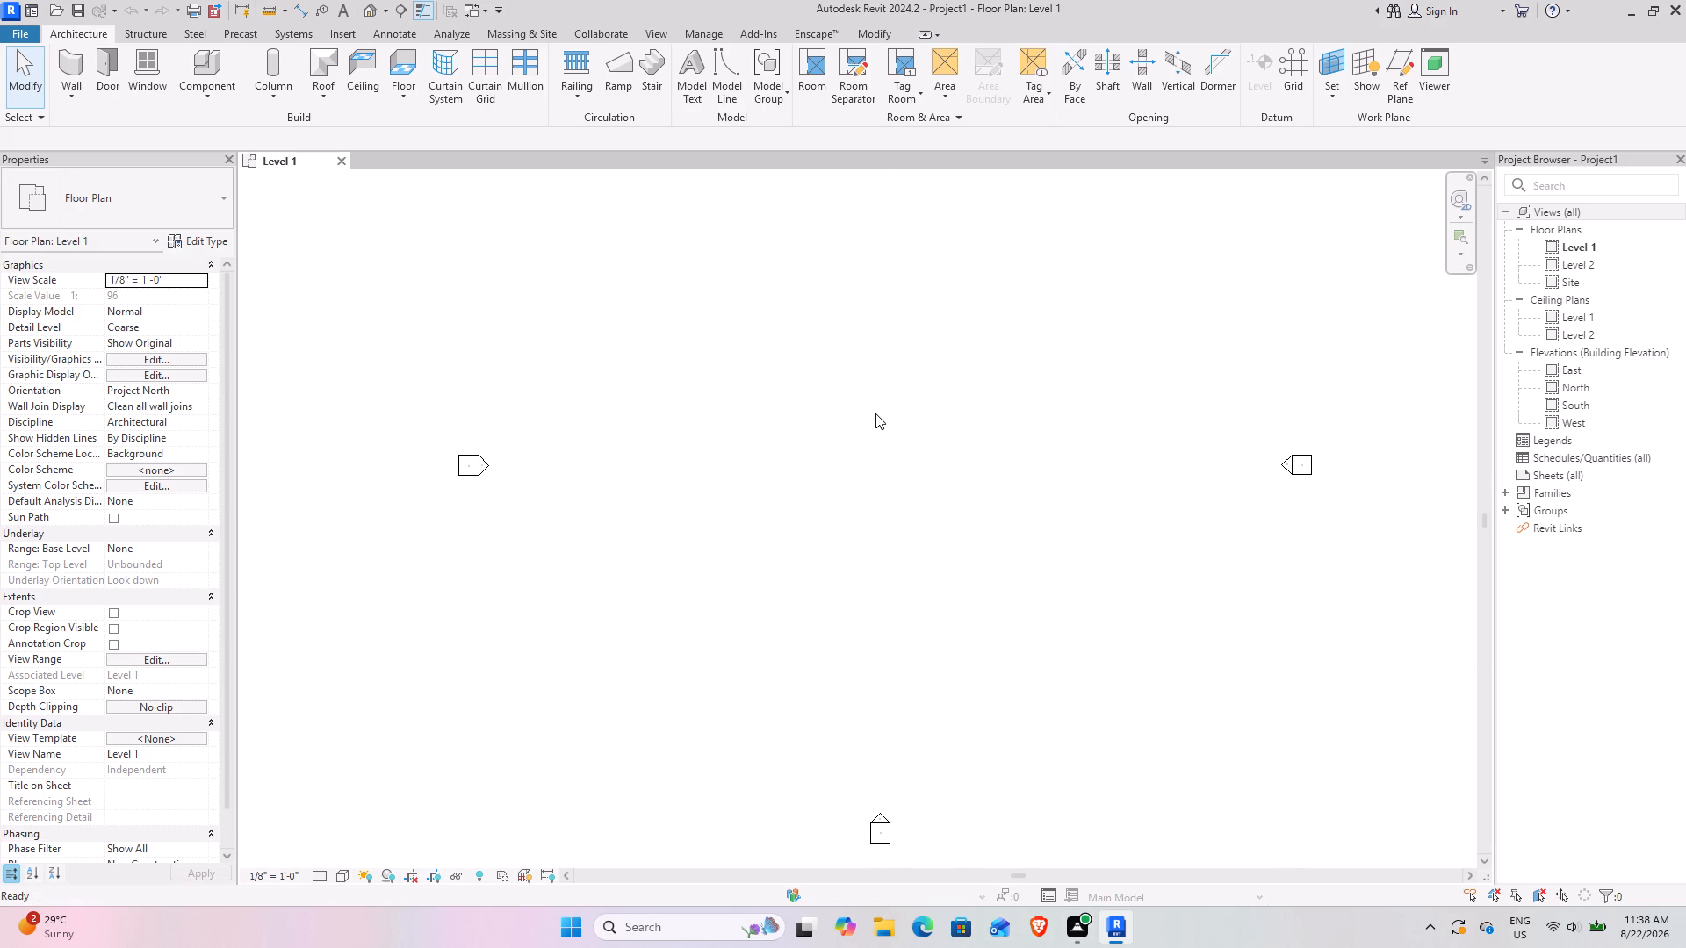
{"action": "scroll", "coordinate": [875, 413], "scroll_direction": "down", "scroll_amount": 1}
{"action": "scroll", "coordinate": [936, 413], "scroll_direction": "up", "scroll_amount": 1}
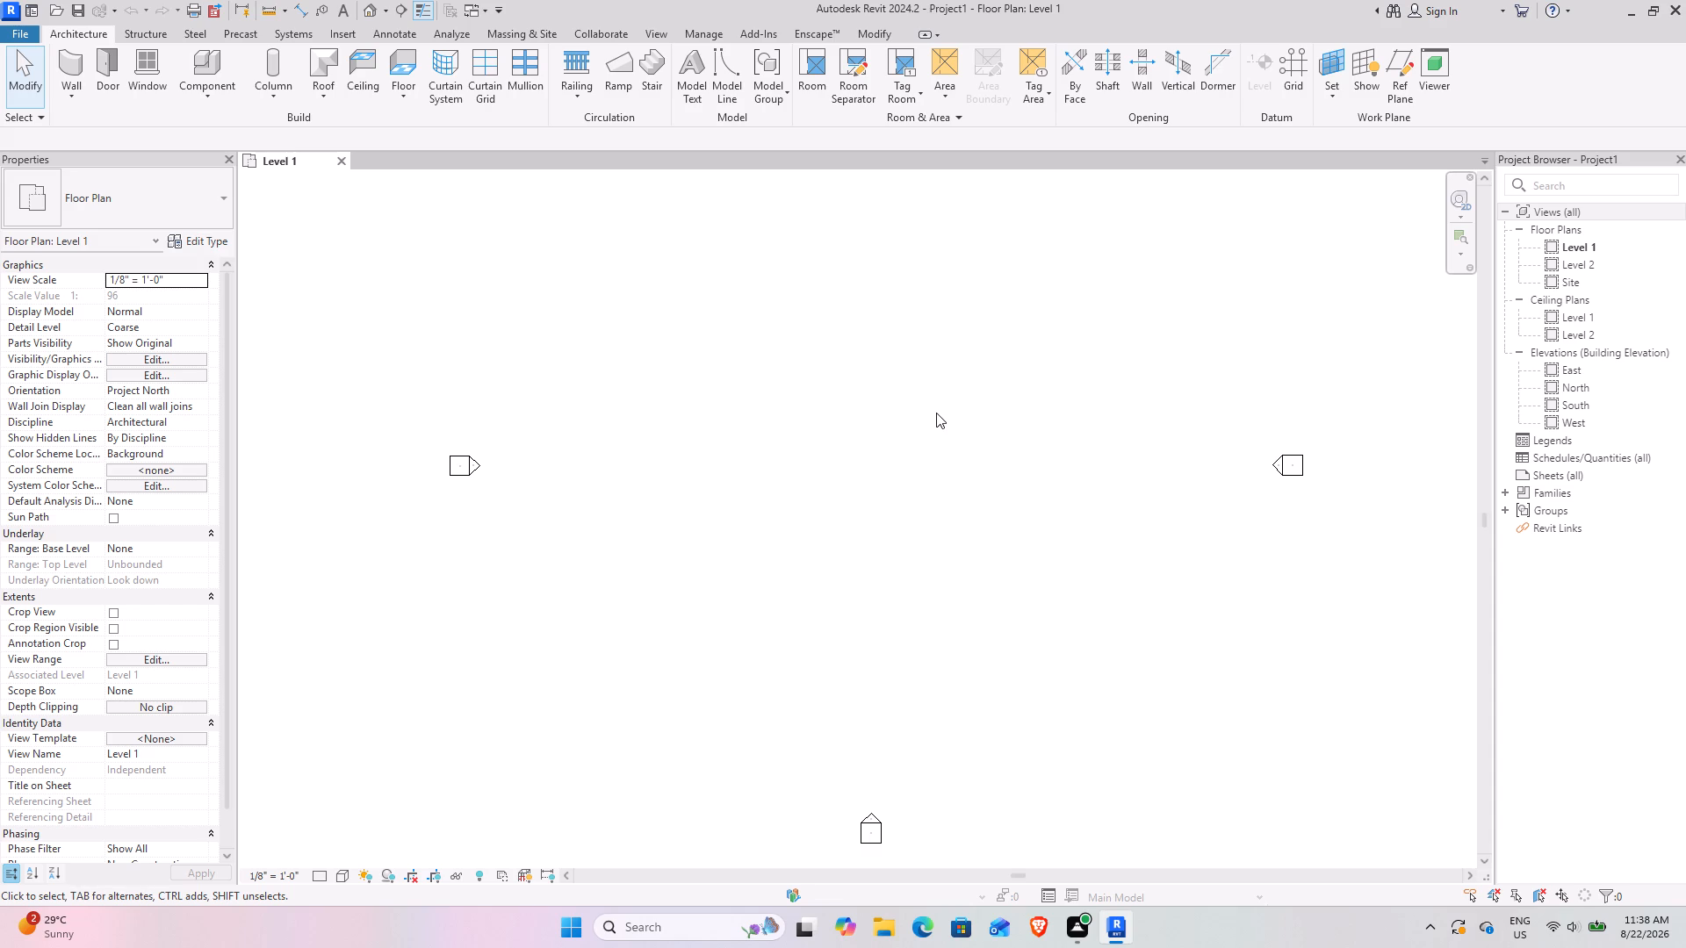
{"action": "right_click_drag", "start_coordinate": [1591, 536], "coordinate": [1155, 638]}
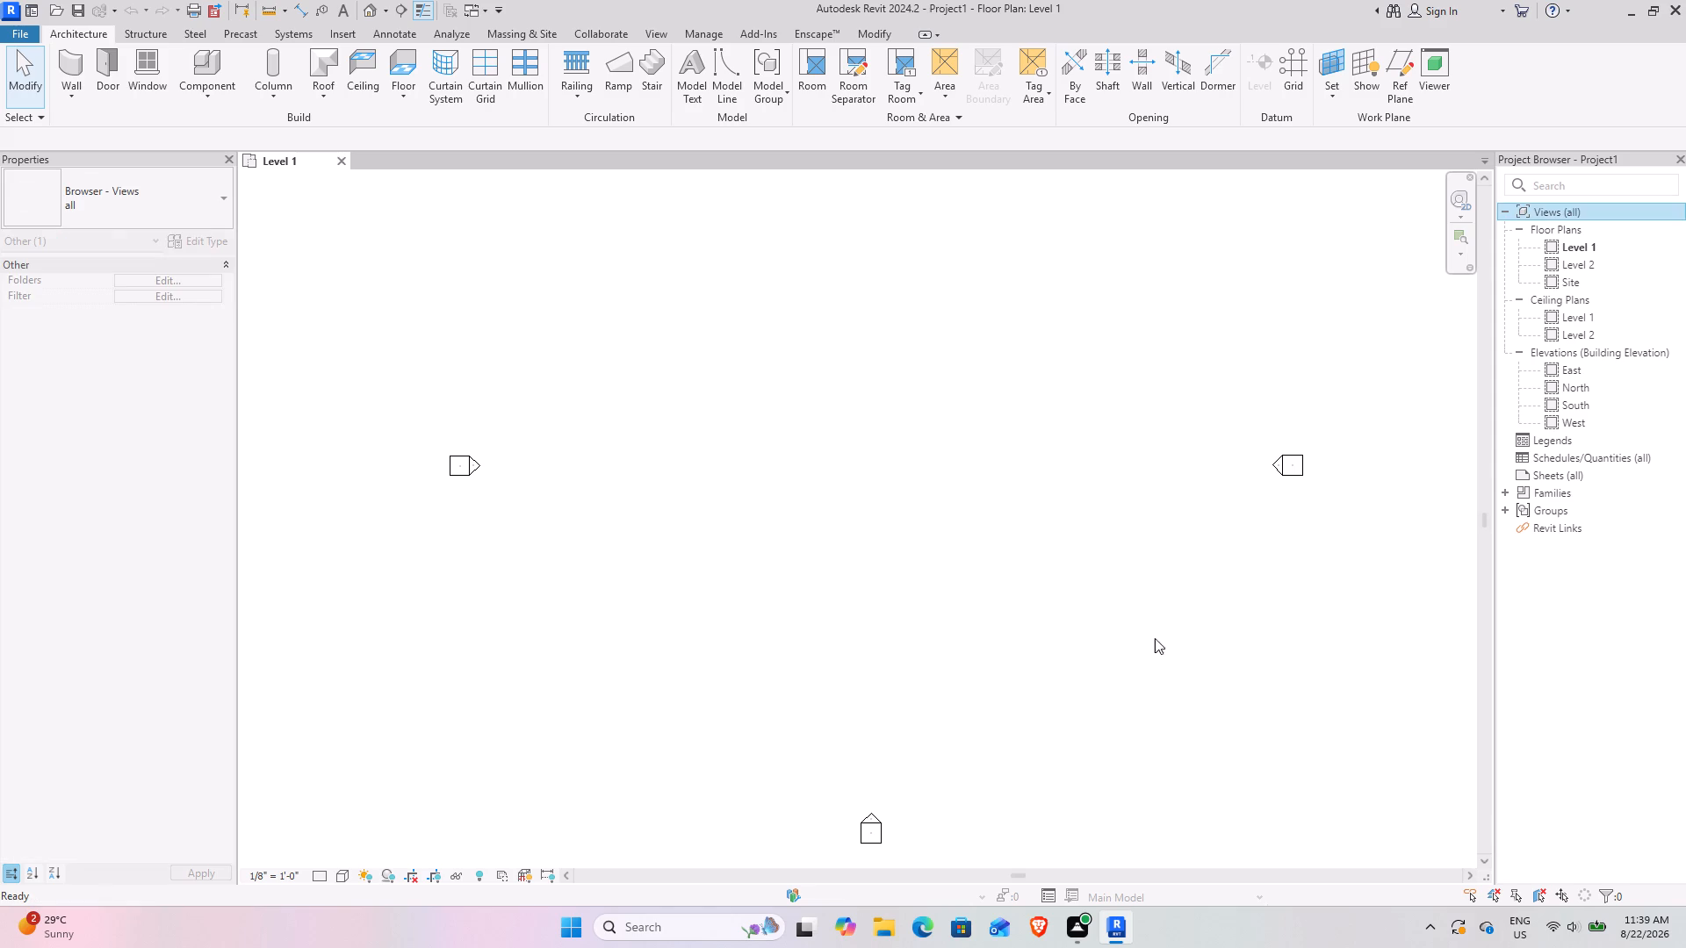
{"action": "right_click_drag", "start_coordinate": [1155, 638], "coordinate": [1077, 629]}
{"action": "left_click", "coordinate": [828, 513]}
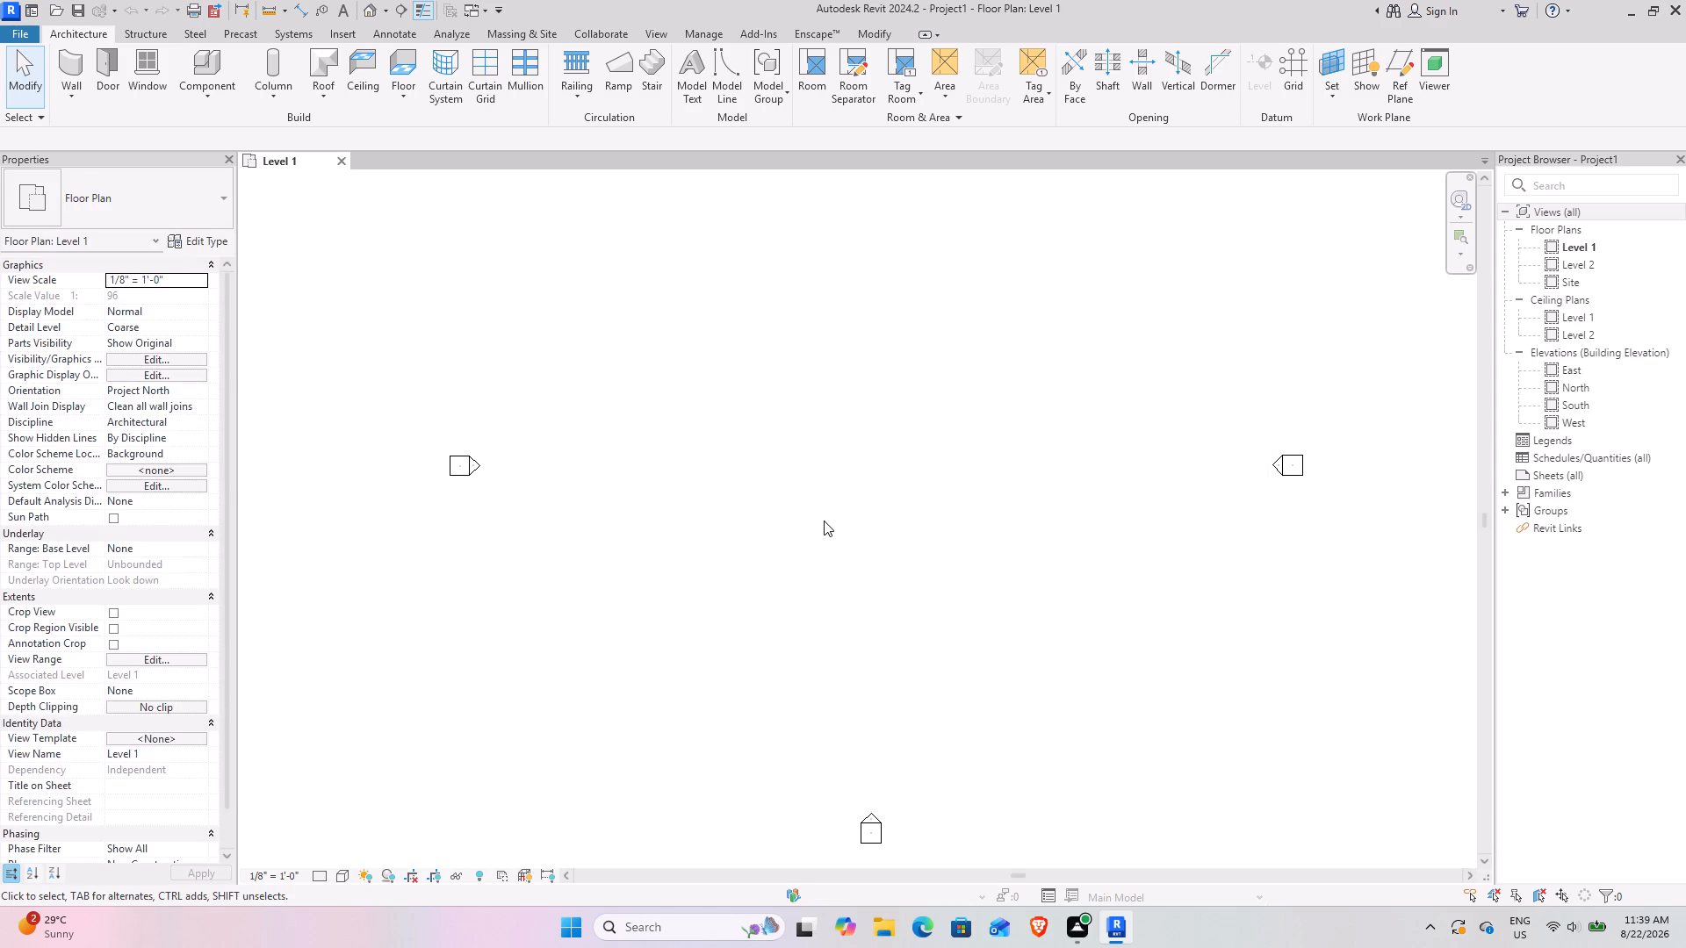
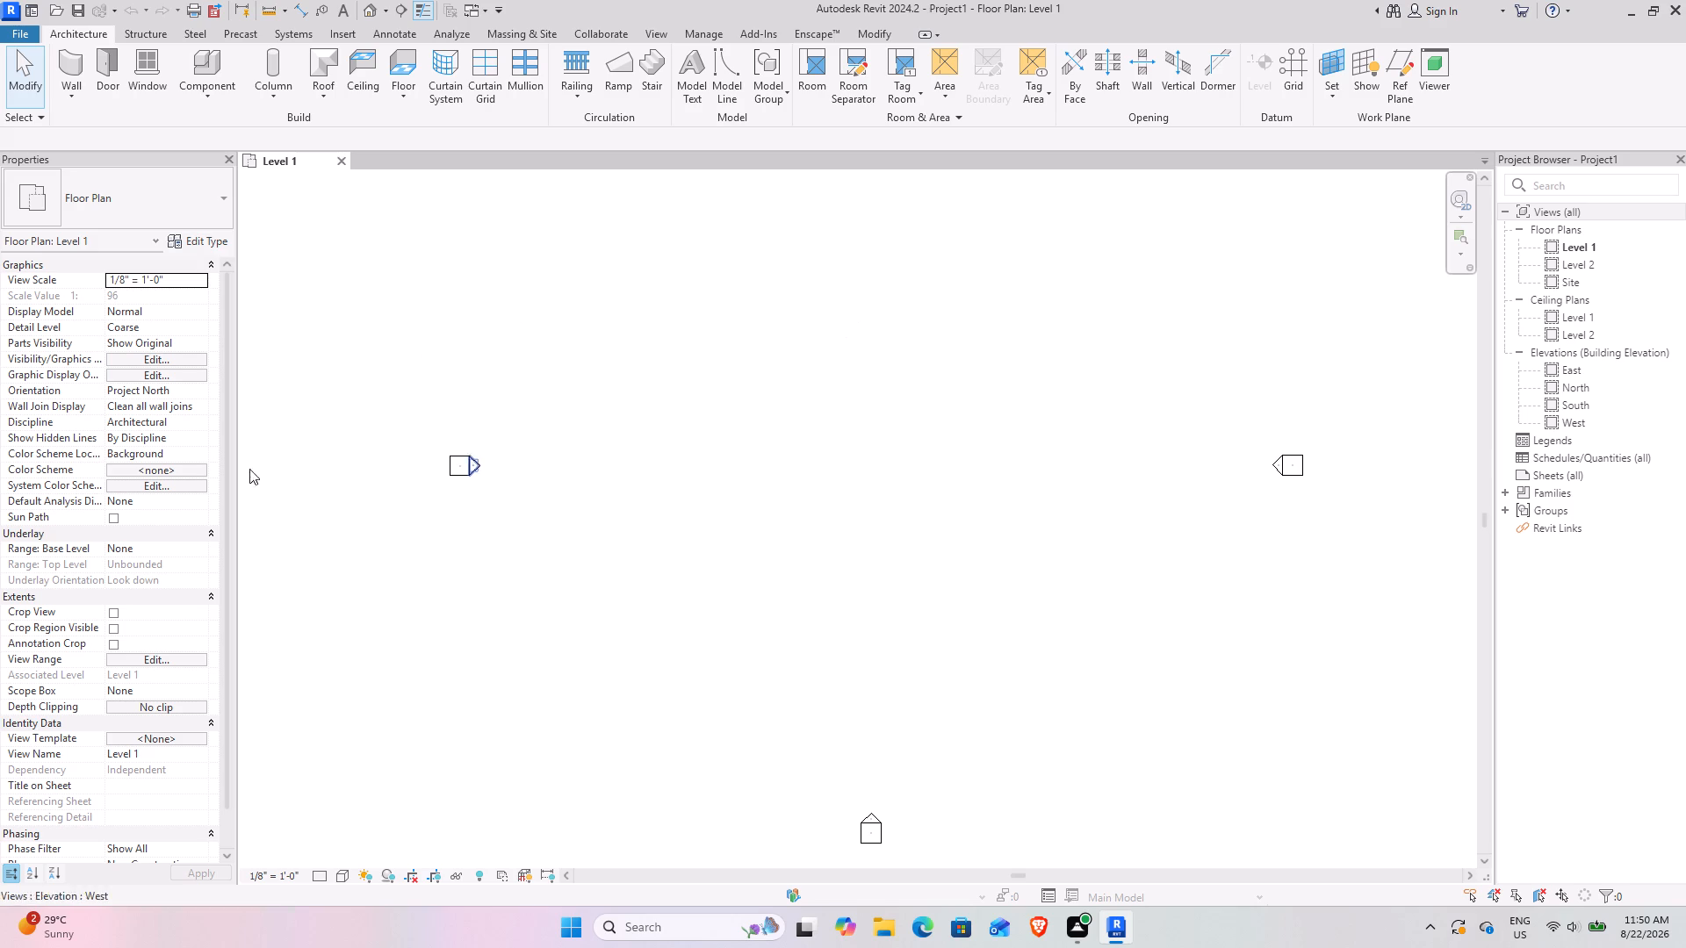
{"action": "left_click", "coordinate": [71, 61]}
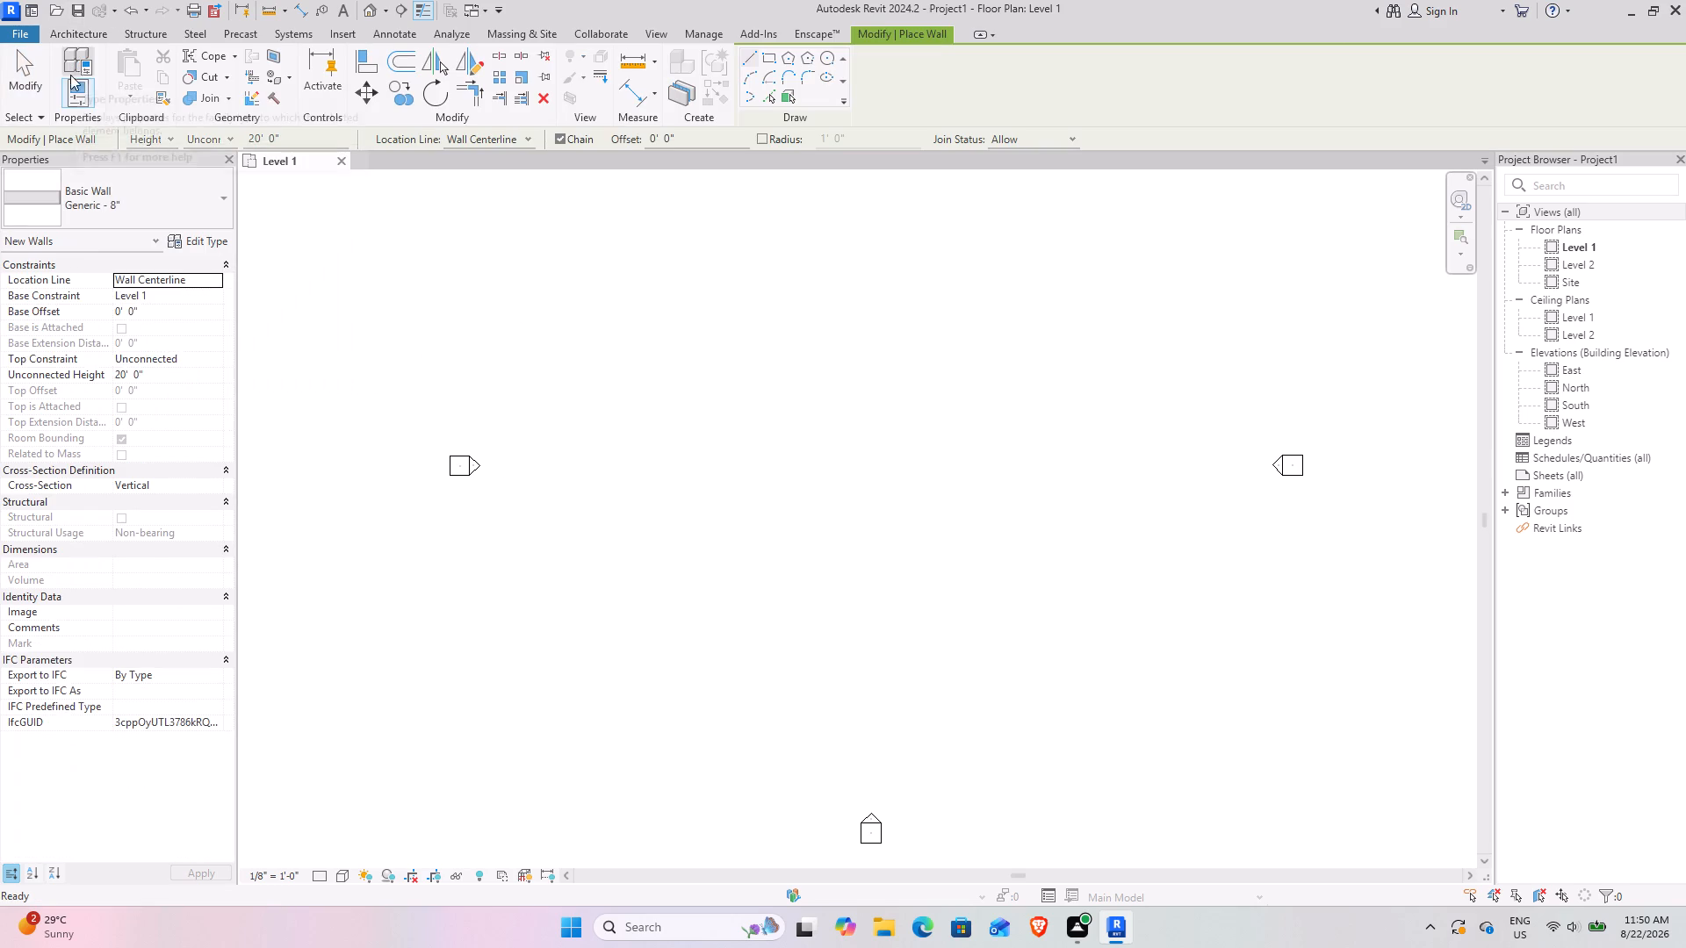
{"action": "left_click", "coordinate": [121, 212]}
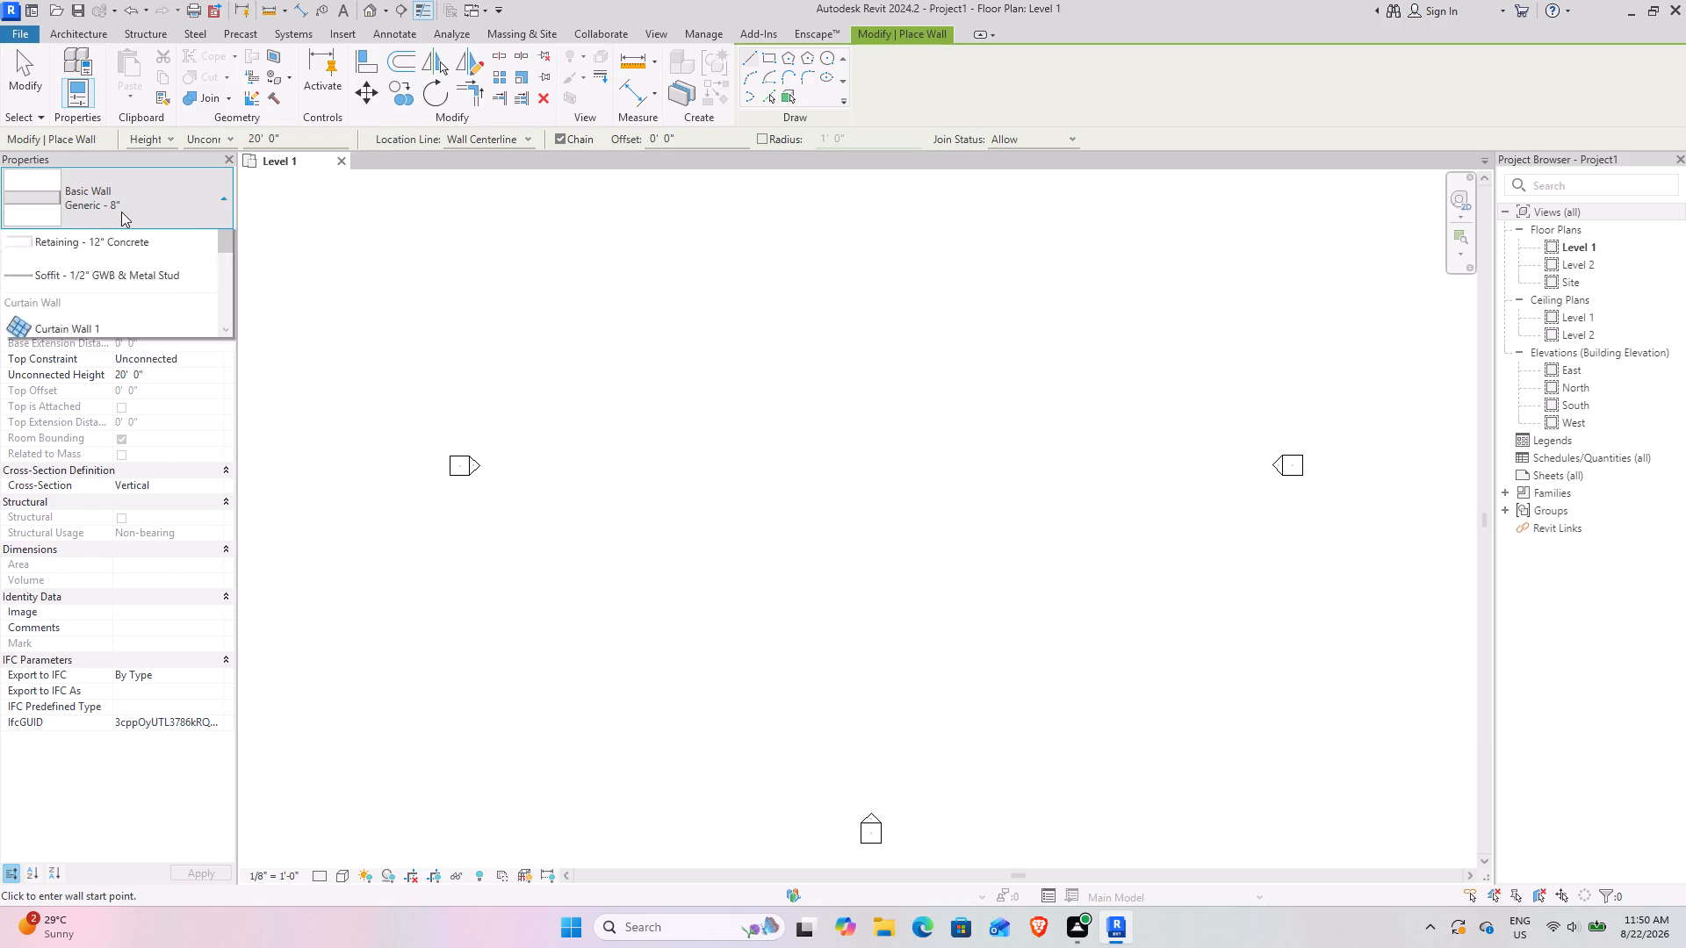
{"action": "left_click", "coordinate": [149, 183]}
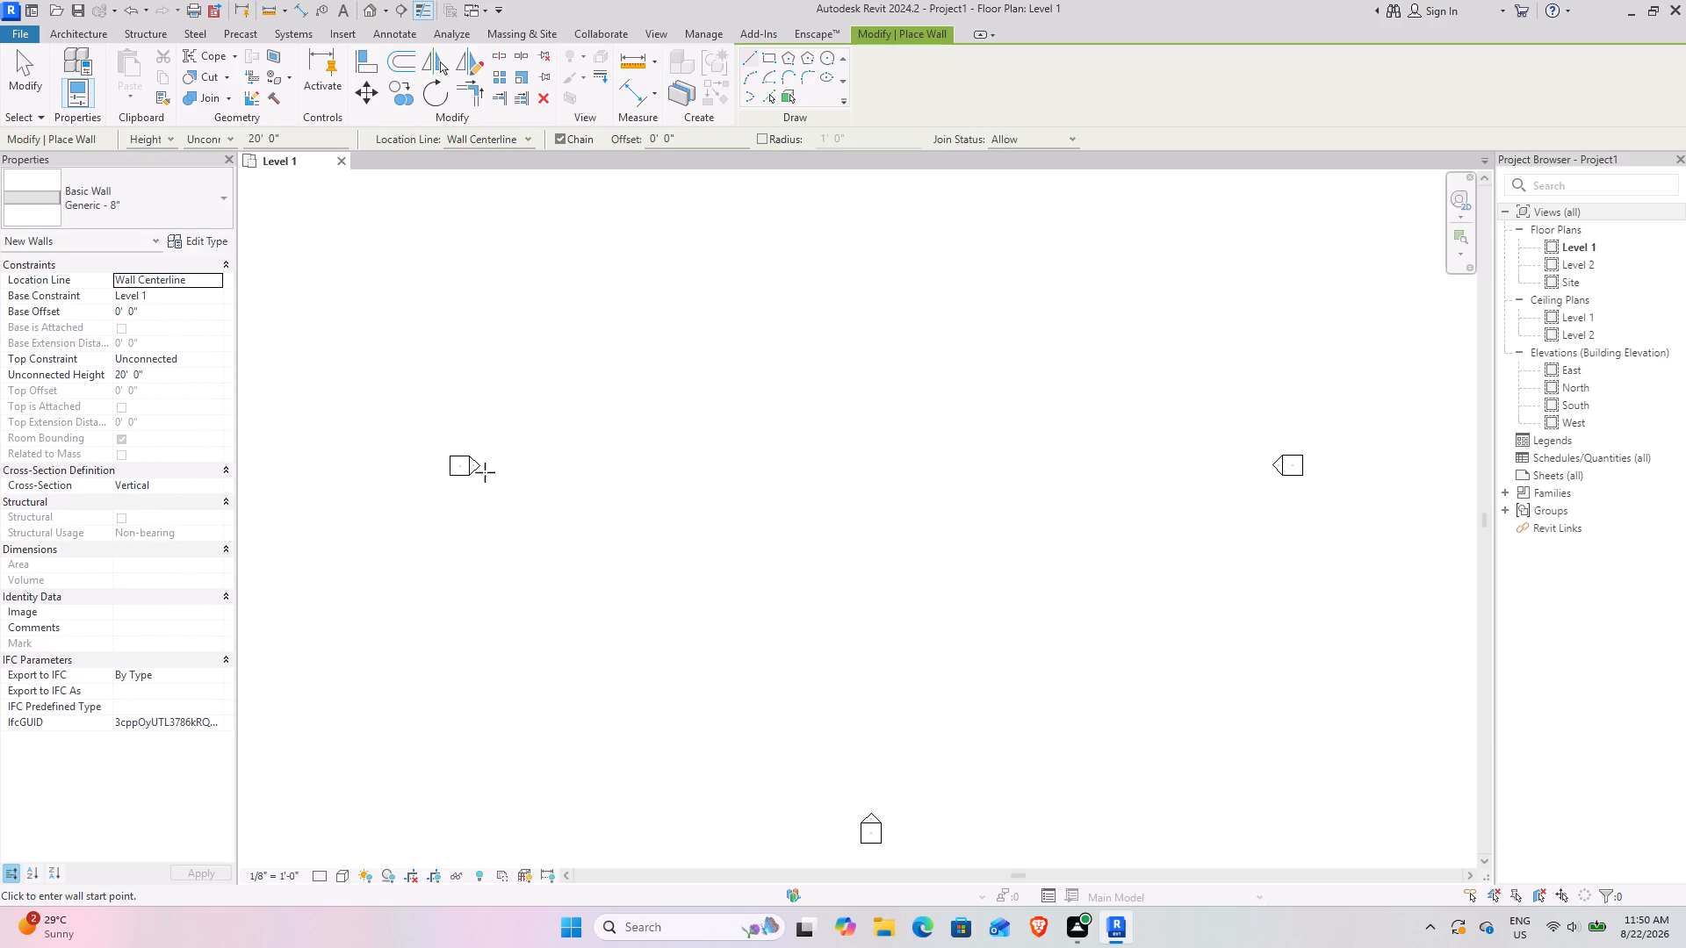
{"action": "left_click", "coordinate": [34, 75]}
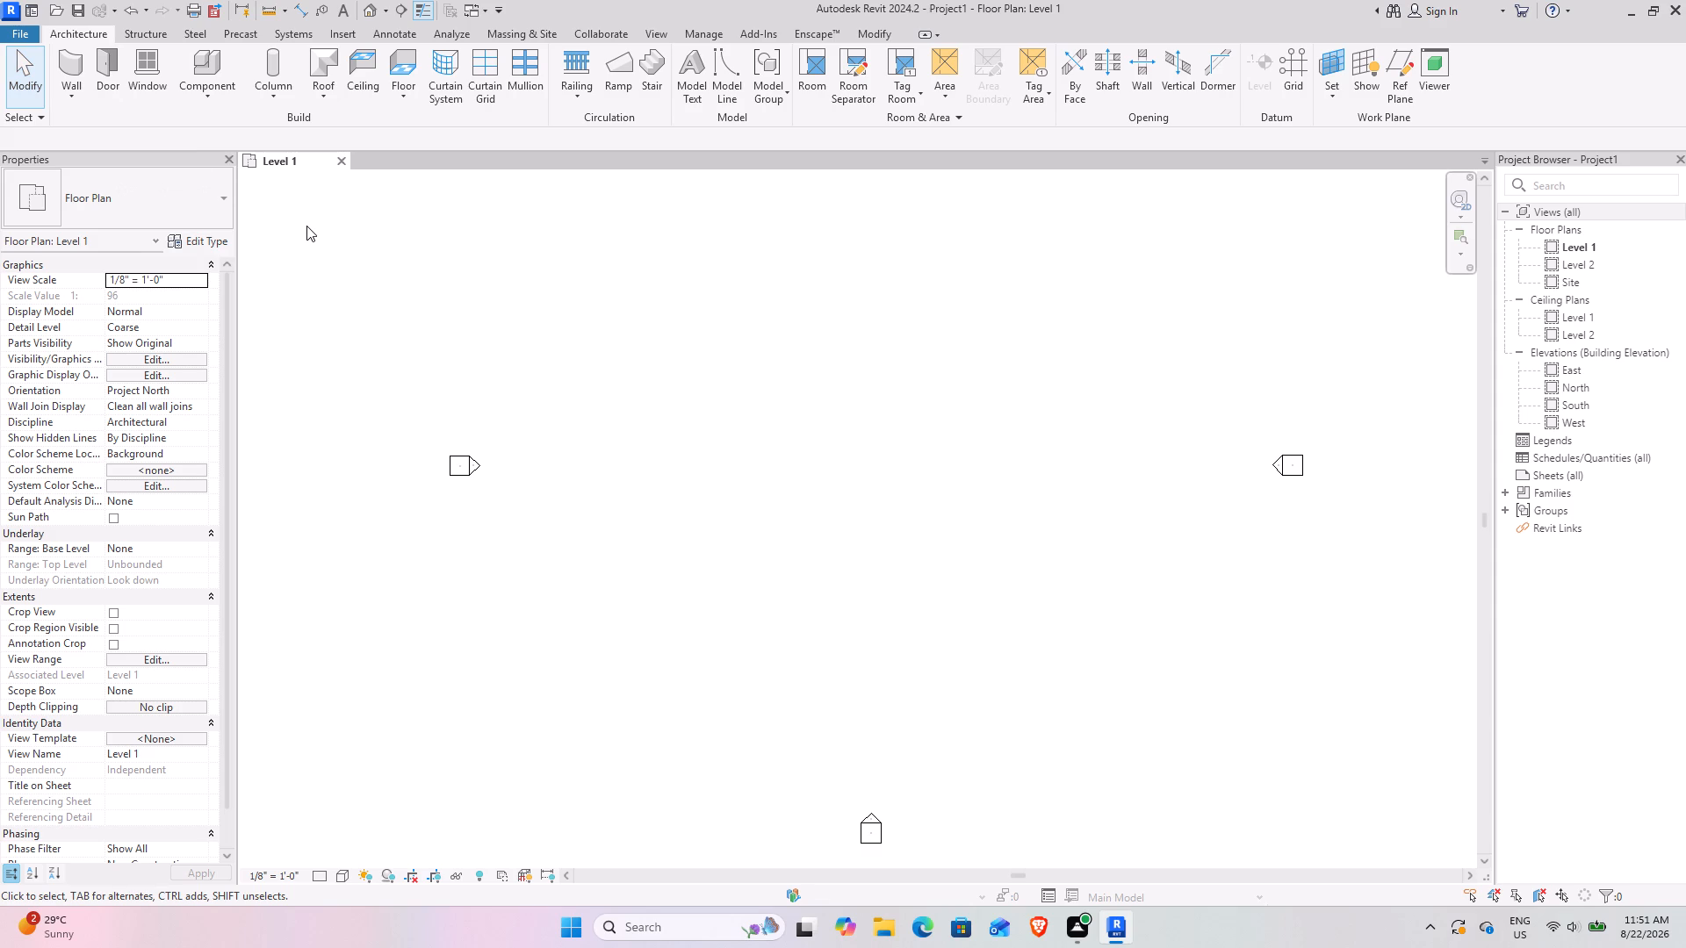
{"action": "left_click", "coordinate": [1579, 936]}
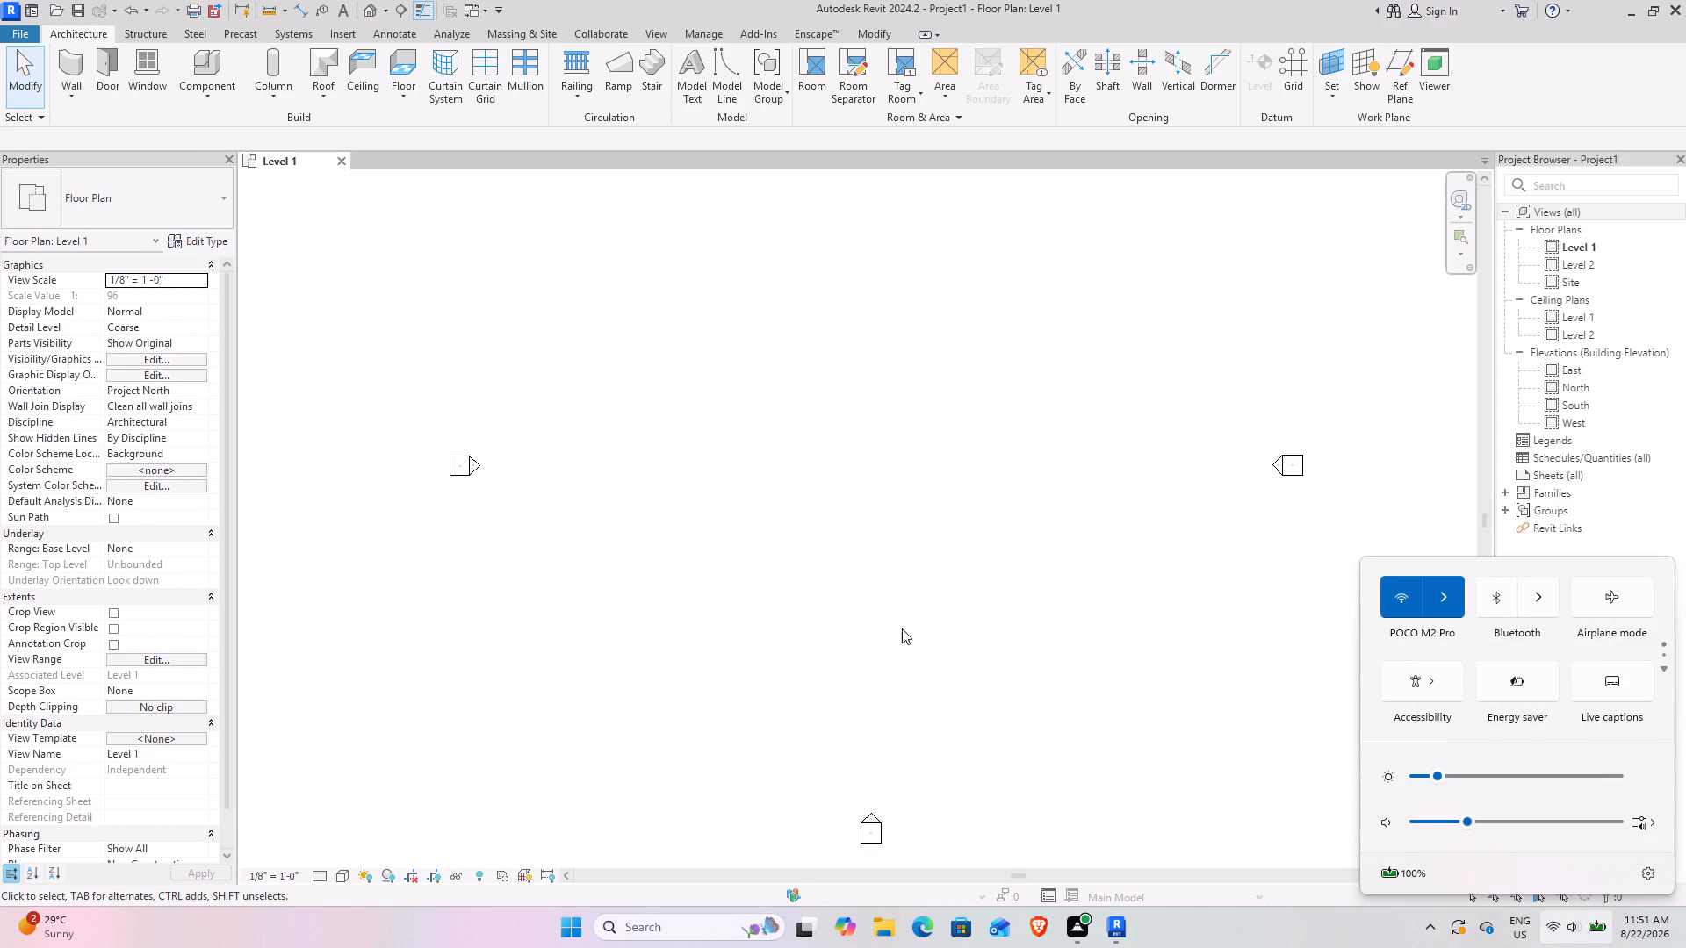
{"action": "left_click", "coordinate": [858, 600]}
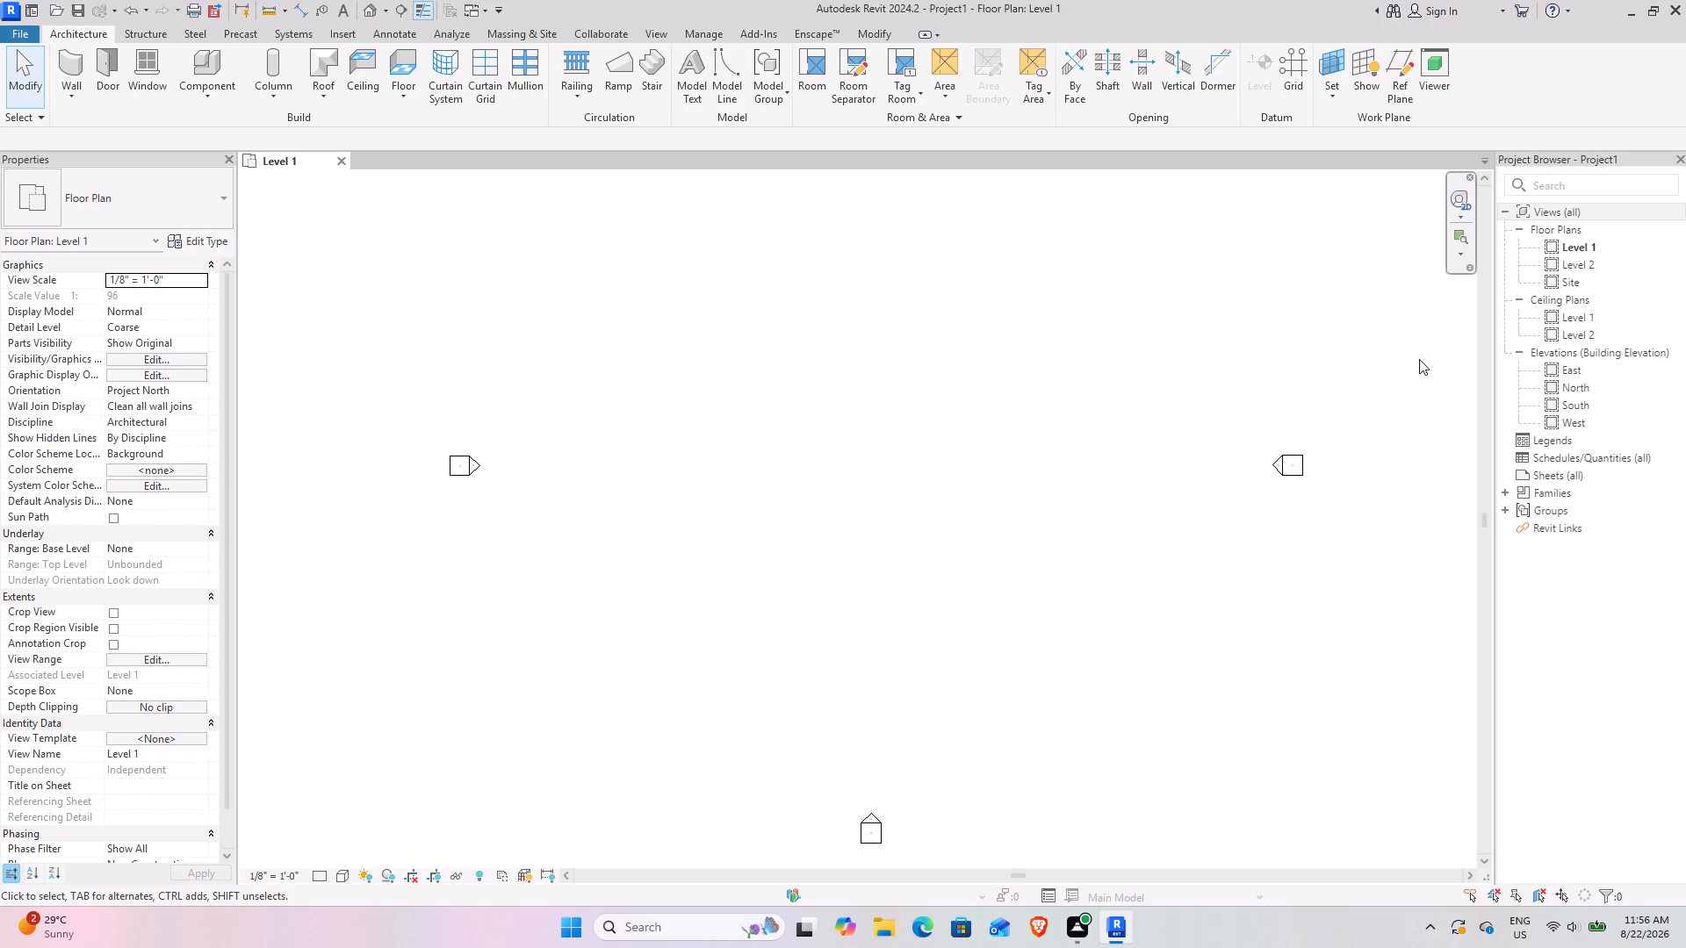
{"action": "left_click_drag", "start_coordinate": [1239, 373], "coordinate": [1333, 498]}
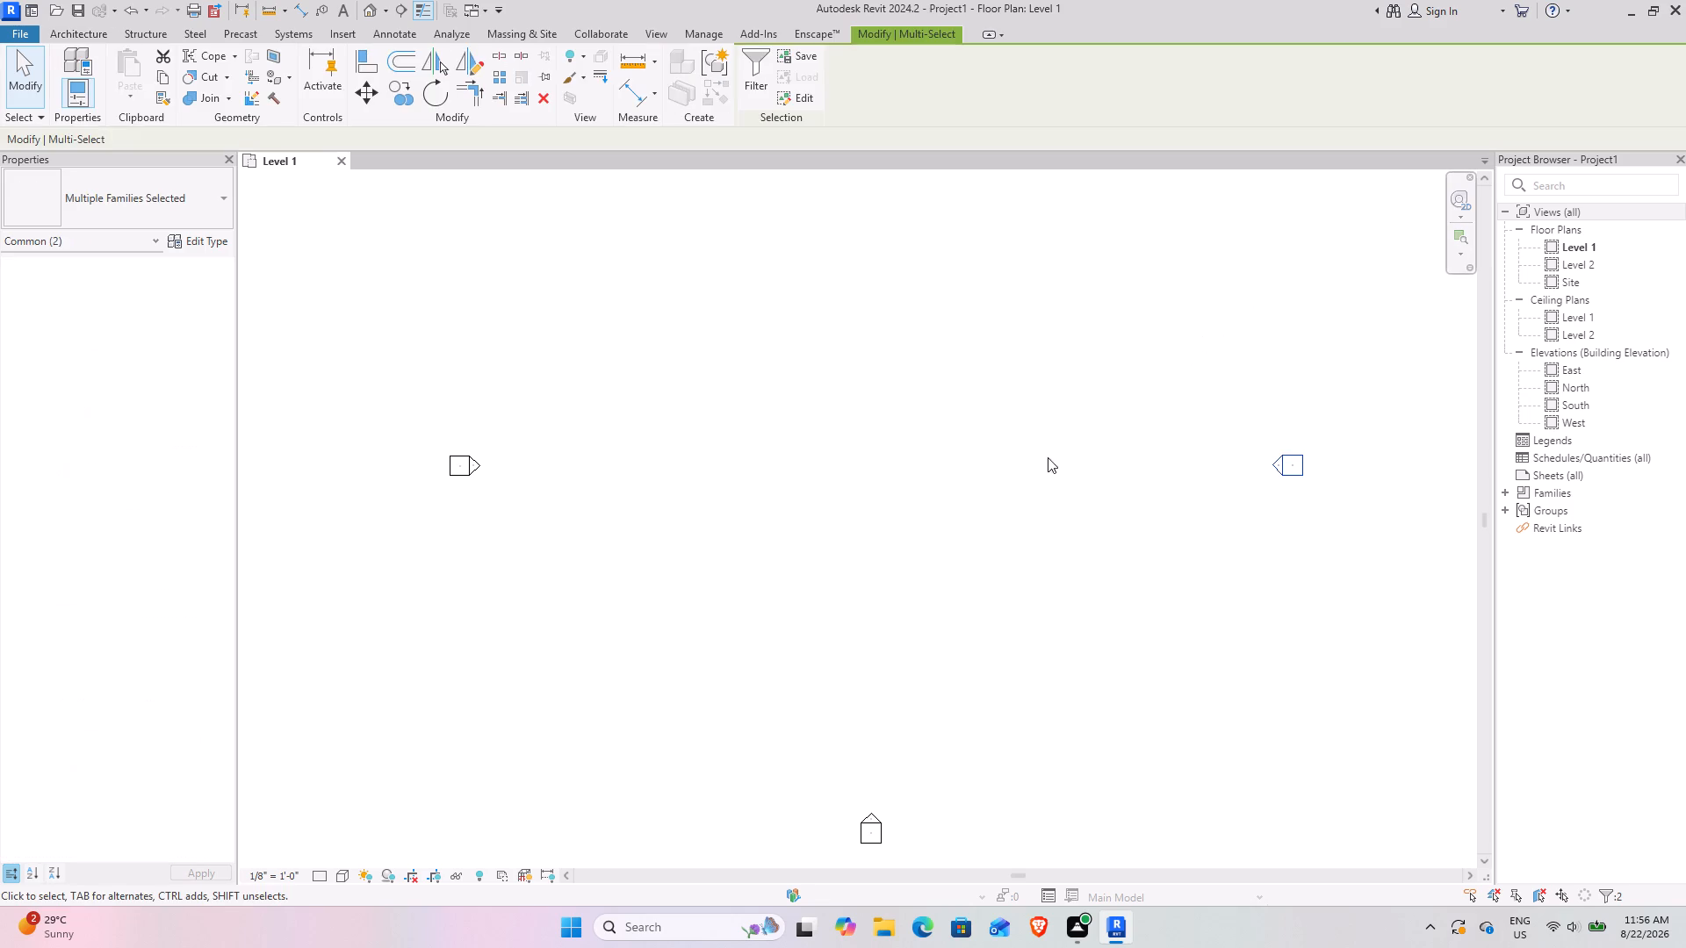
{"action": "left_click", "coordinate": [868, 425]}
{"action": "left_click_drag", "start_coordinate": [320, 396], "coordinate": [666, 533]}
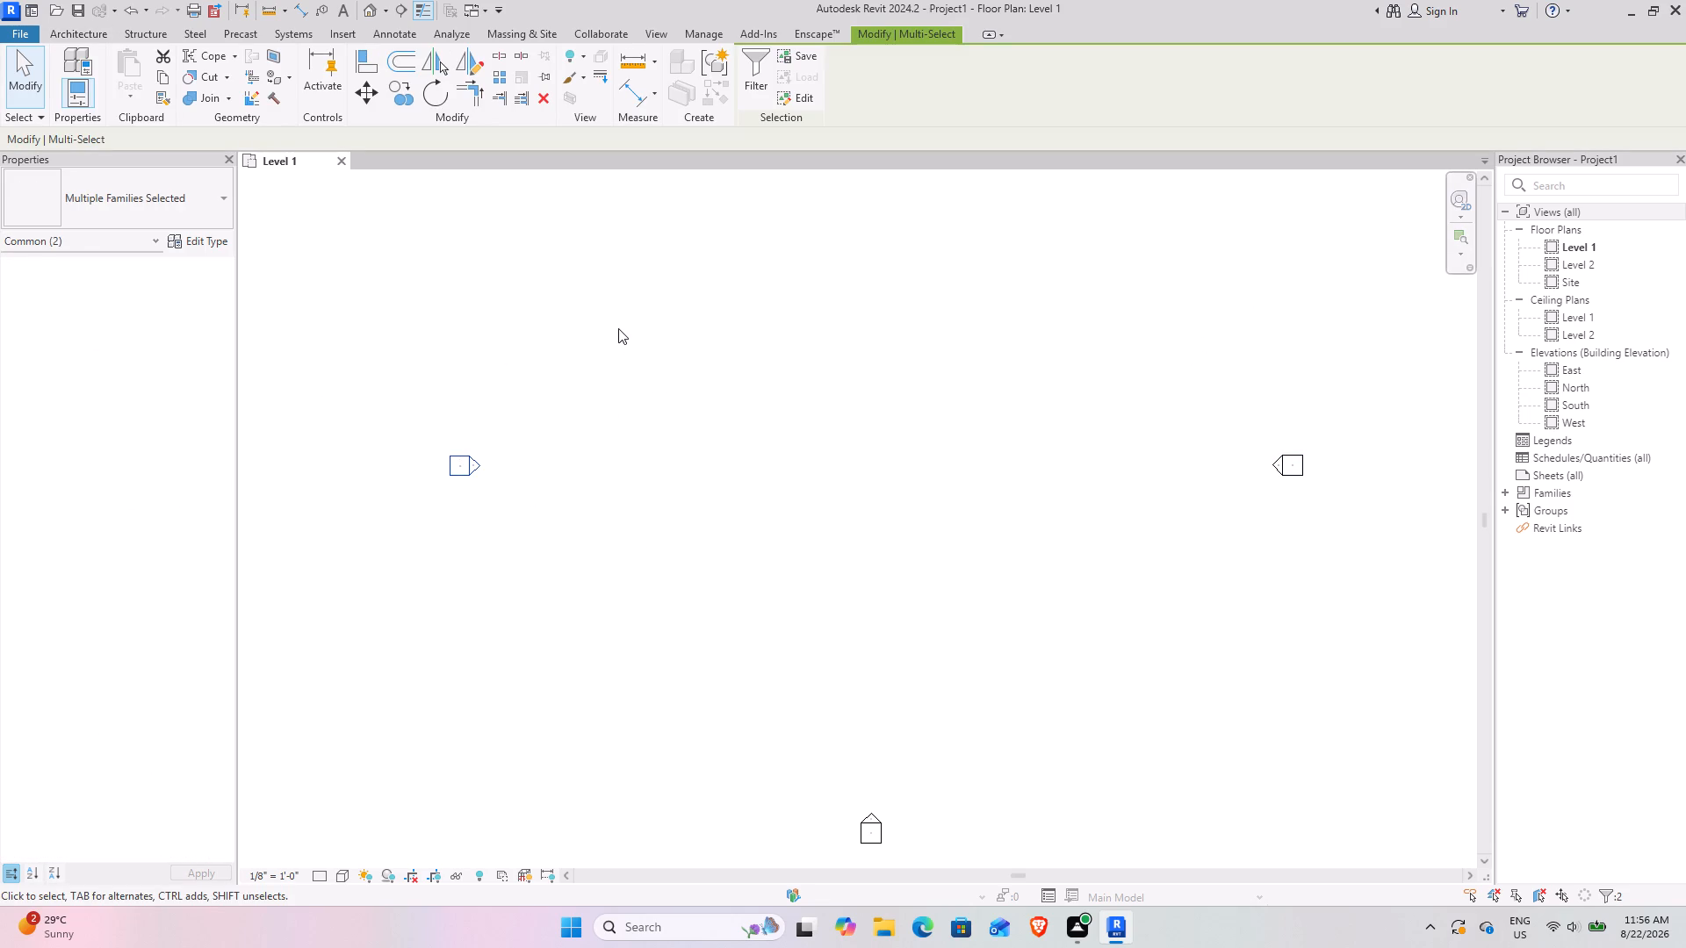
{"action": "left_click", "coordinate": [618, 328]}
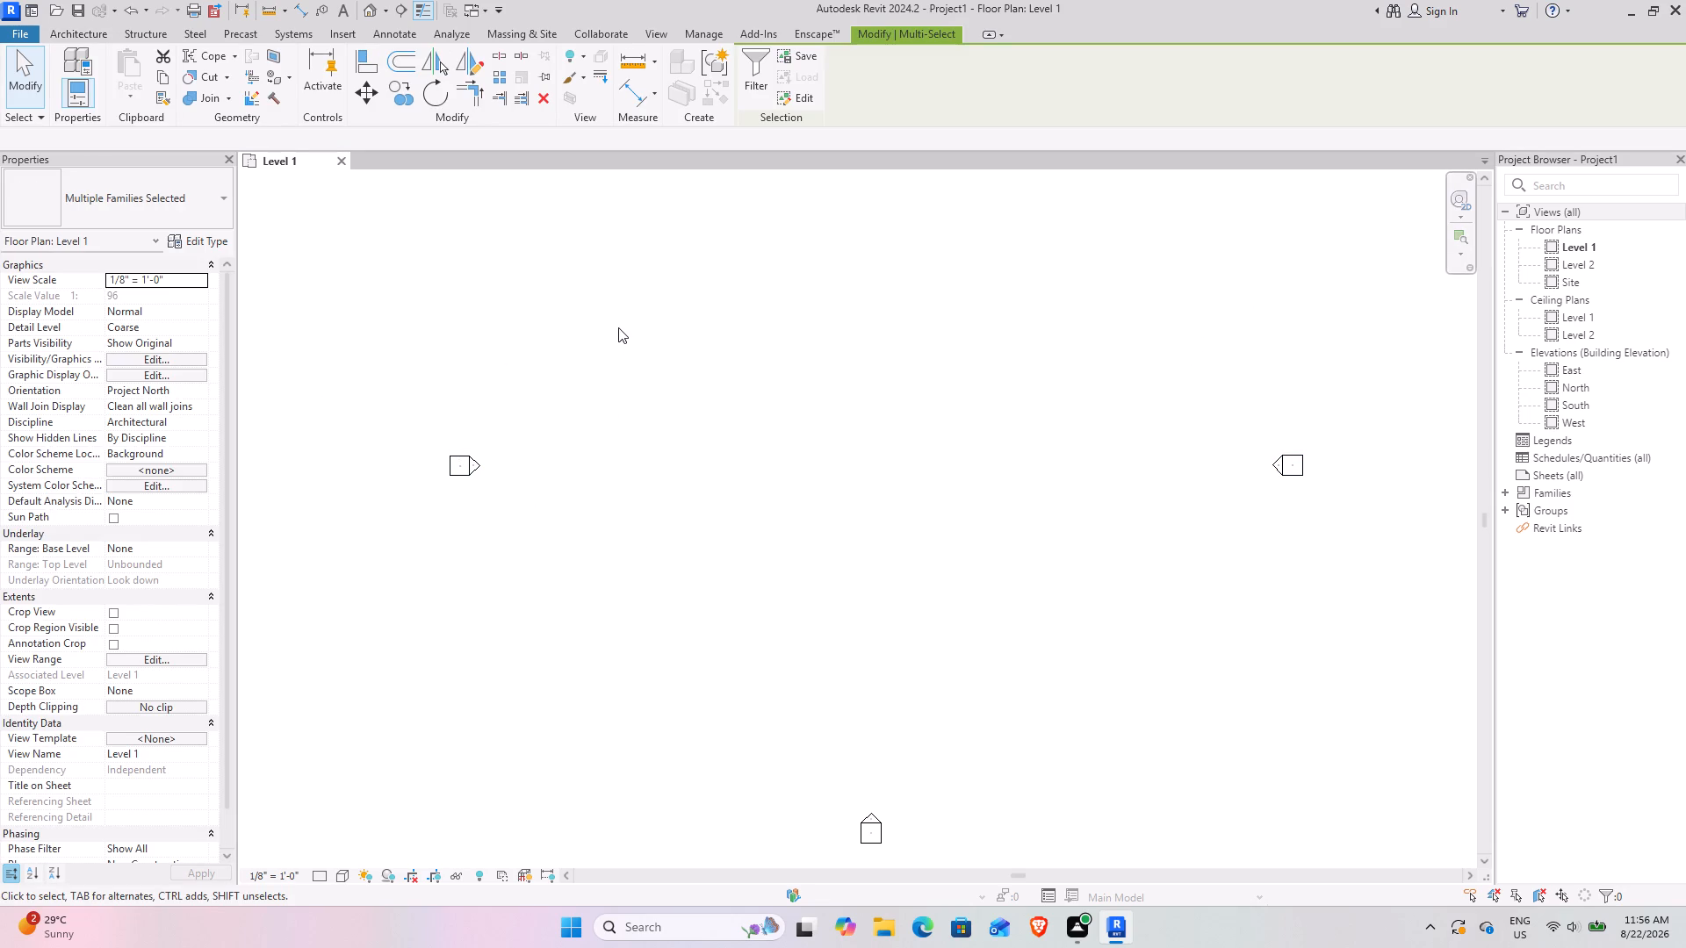
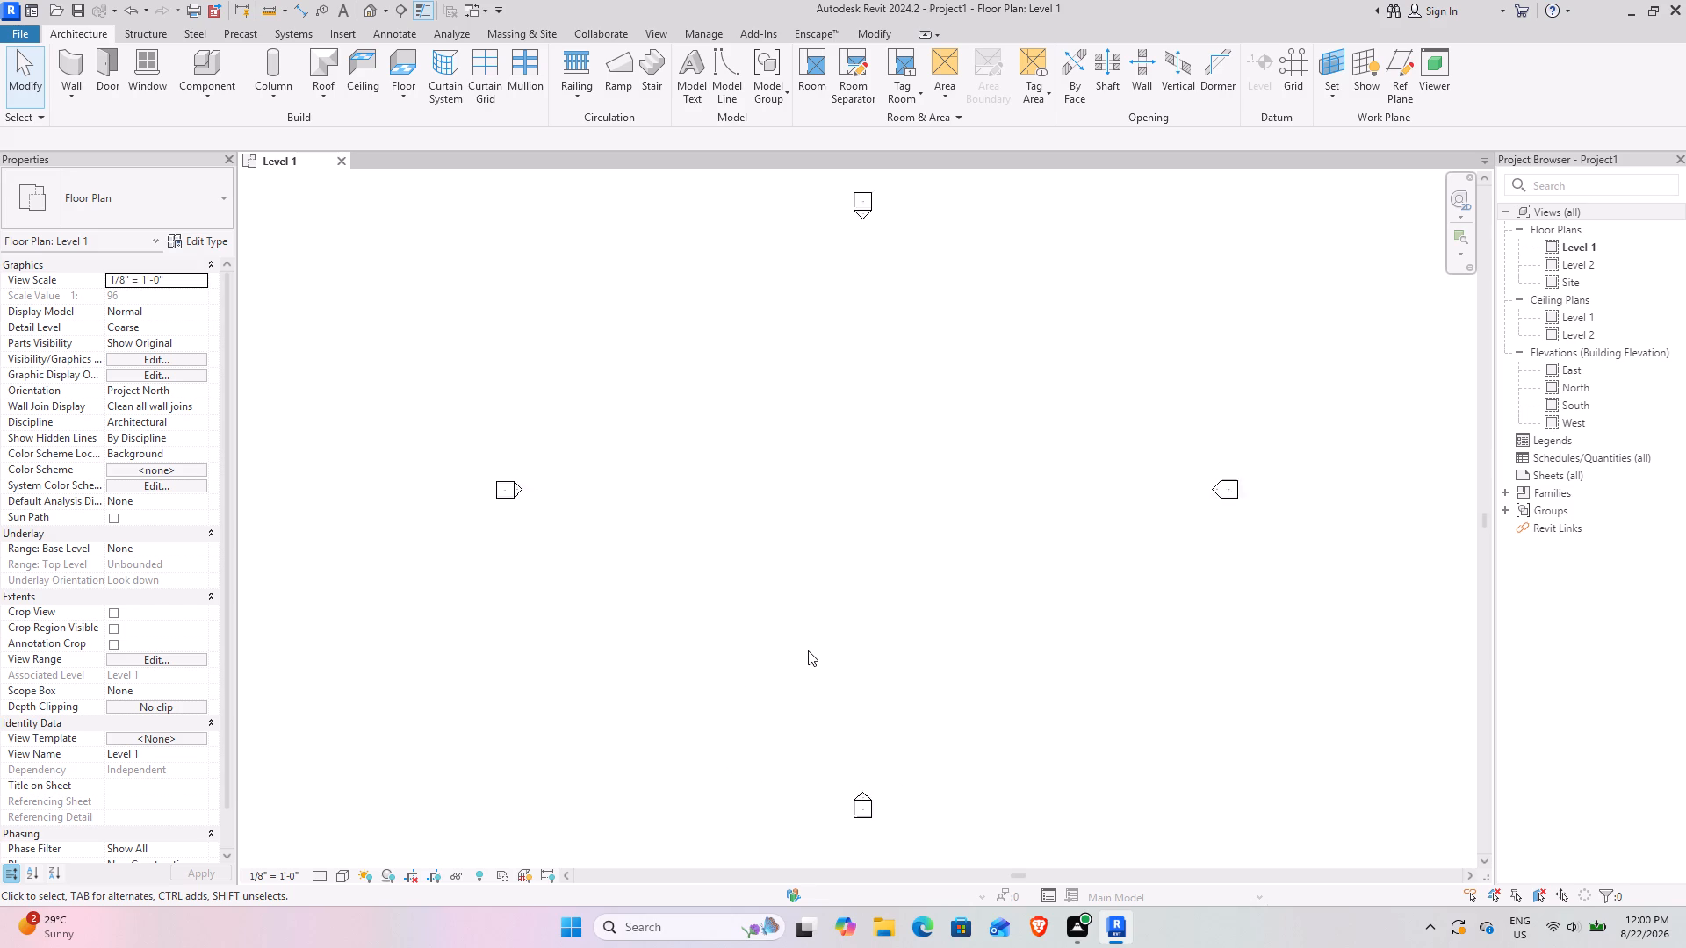
Look over the layout of the four building elevation markers on the Level 1 floor plan.
{"action": "scroll", "coordinate": [808, 650], "scroll_direction": "down", "scroll_amount": 3}
{"action": "middle_click_drag", "start_coordinate": [870, 519], "coordinate": [1386, 646]}
{"action": "middle_click_drag", "start_coordinate": [1281, 627], "coordinate": [991, 539]}
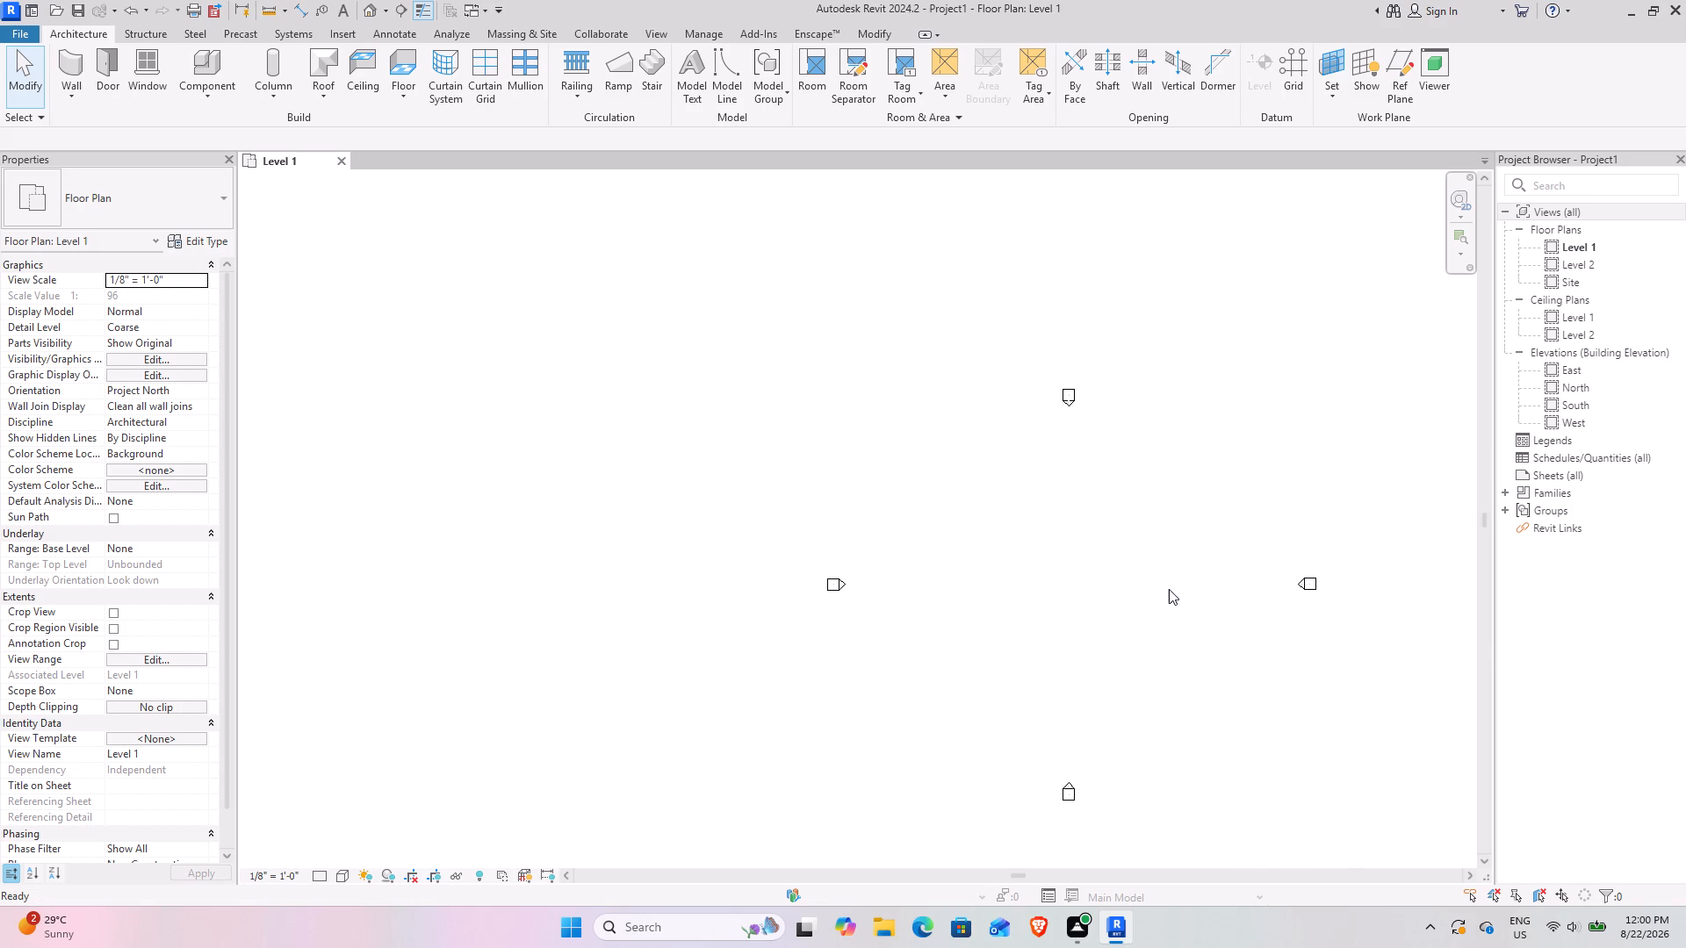
{"action": "middle_click_drag", "start_coordinate": [1151, 586], "coordinate": [1093, 570]}
{"action": "scroll", "coordinate": [1067, 575], "scroll_direction": "up", "scroll_amount": 1}
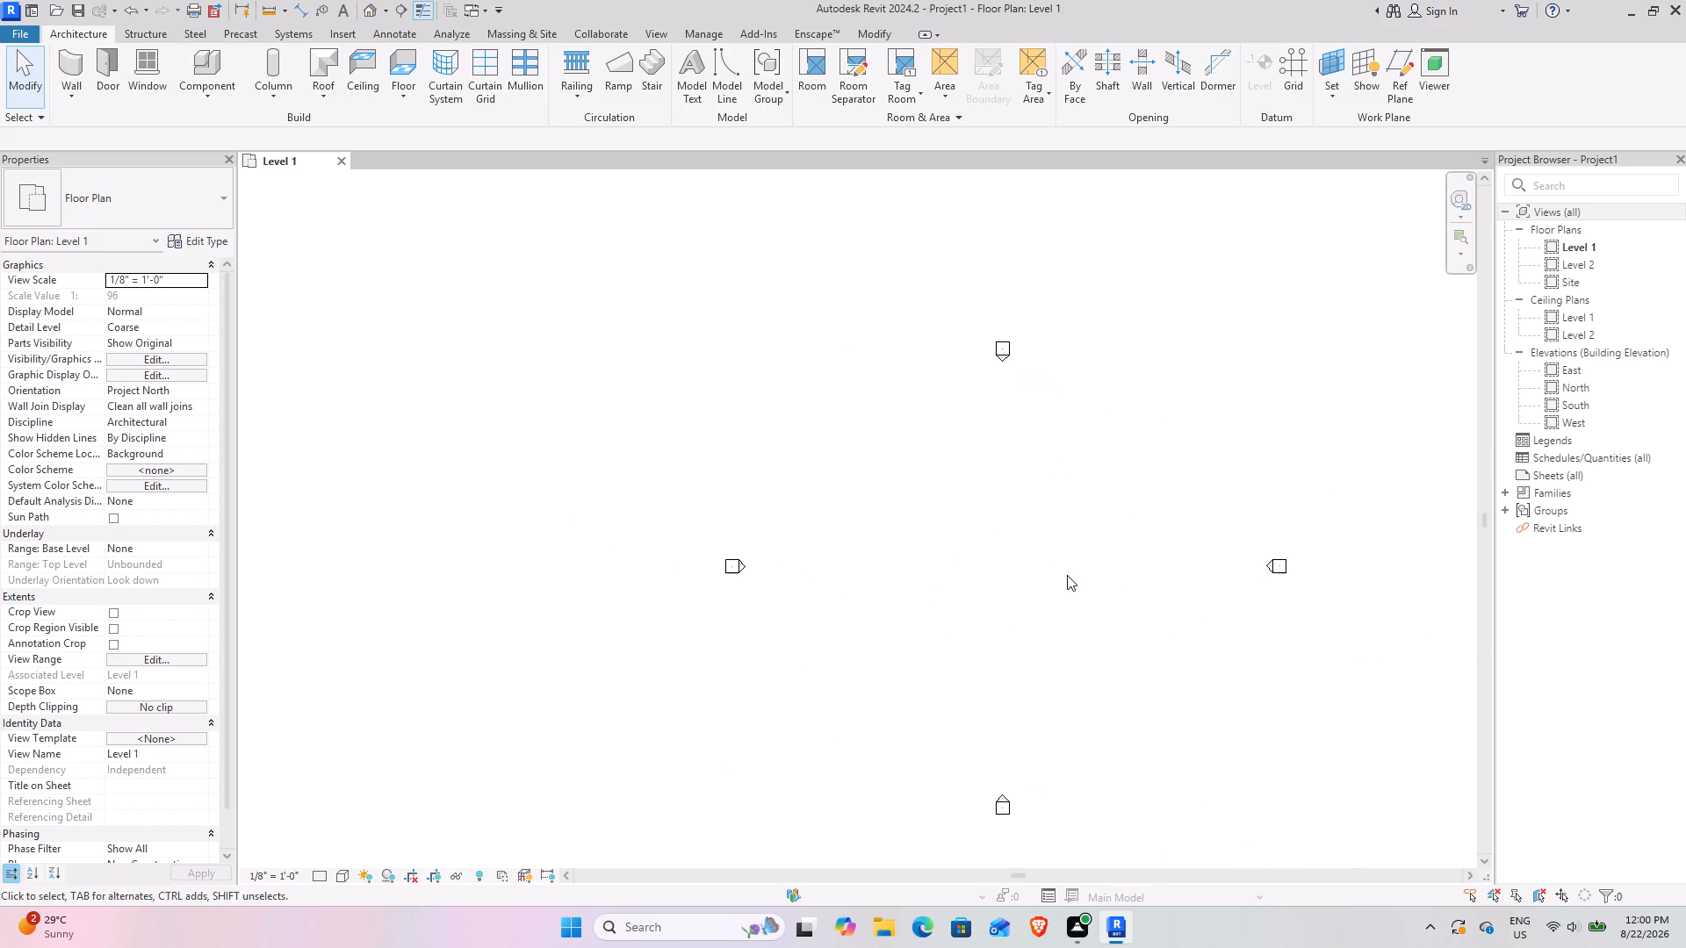
{"action": "scroll", "coordinate": [1067, 575], "scroll_direction": "up", "scroll_amount": 2}
{"action": "middle_click_drag", "start_coordinate": [1057, 574], "coordinate": [1000, 556]}
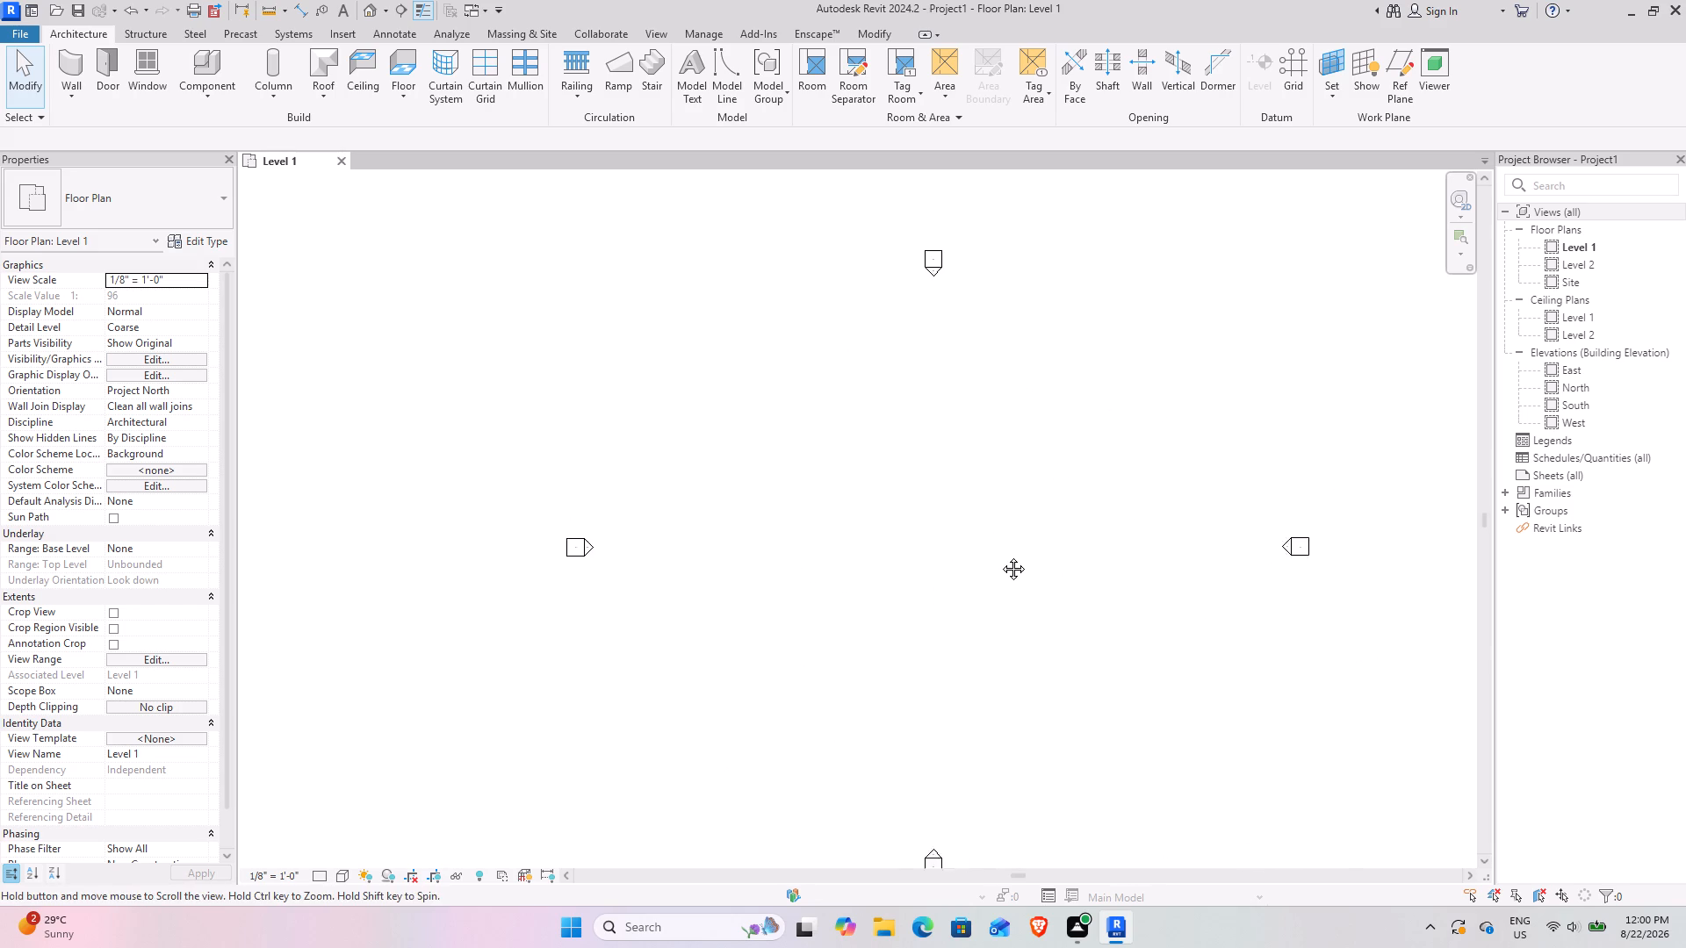
{"action": "middle_click_drag", "start_coordinate": [1000, 556], "coordinate": [961, 551]}
{"action": "scroll", "coordinate": [952, 787], "scroll_direction": "up", "scroll_amount": 2}
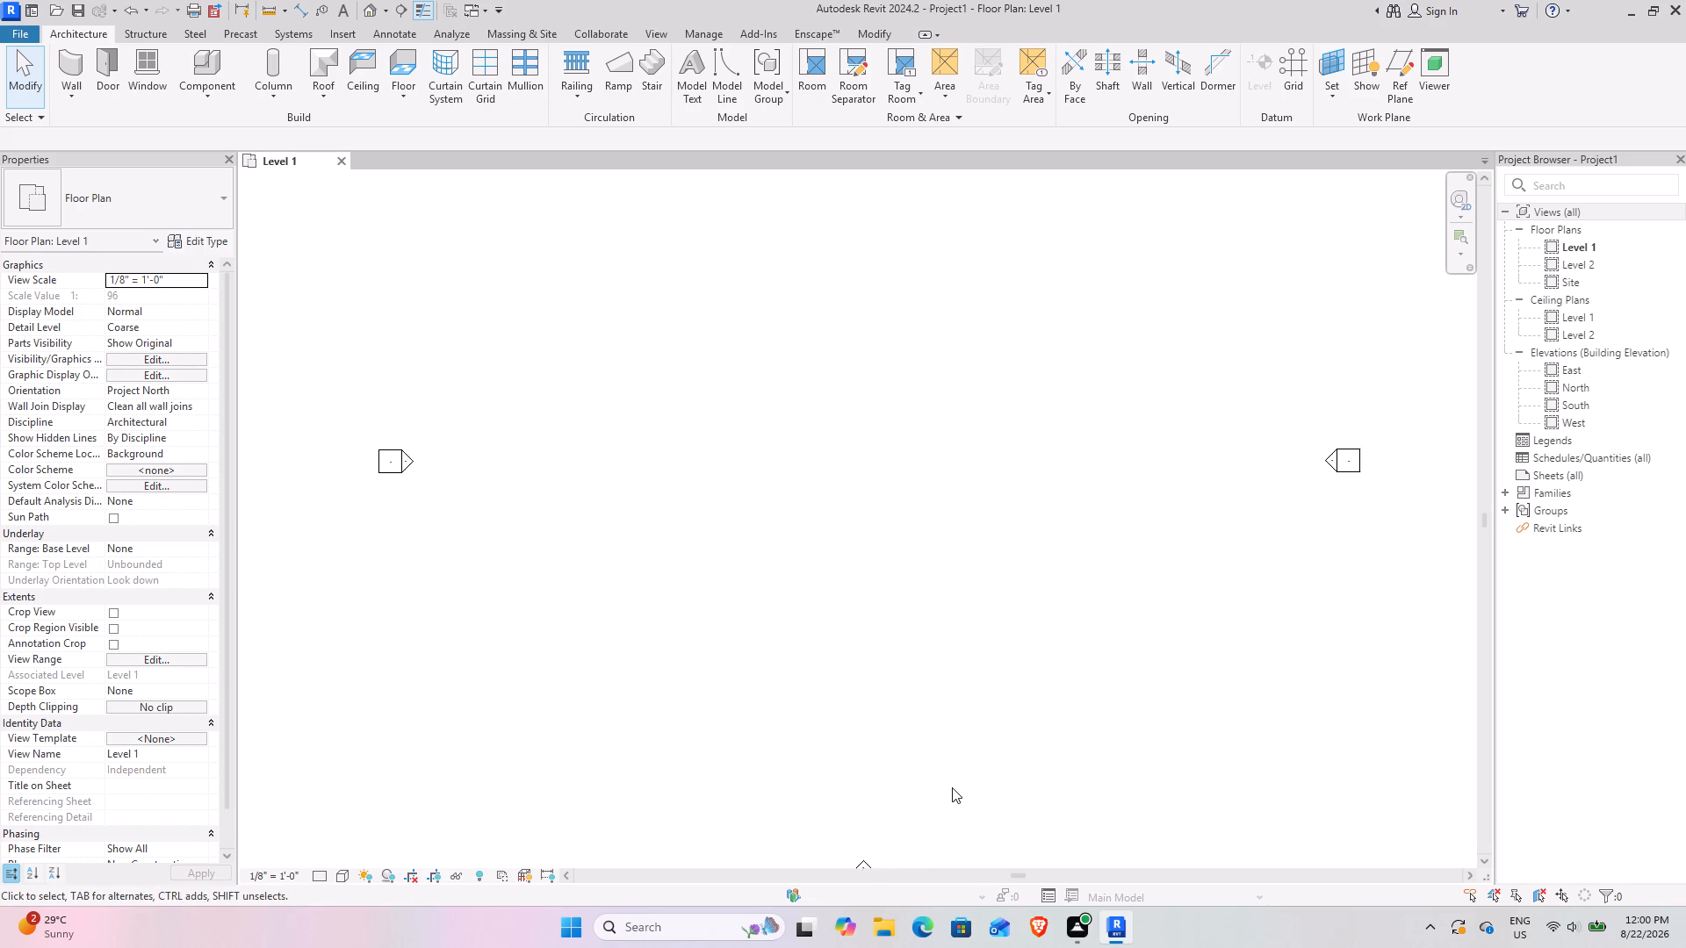
{"action": "scroll", "coordinate": [952, 787], "scroll_direction": "up", "scroll_amount": 2}
Examine the east-side building elevation marker up close, selecting its square body to inspect its view direction options.
{"action": "middle_click_drag", "start_coordinate": [1383, 375], "coordinate": [967, 500]}
{"action": "scroll", "coordinate": [1070, 467], "scroll_direction": "up", "scroll_amount": 1}
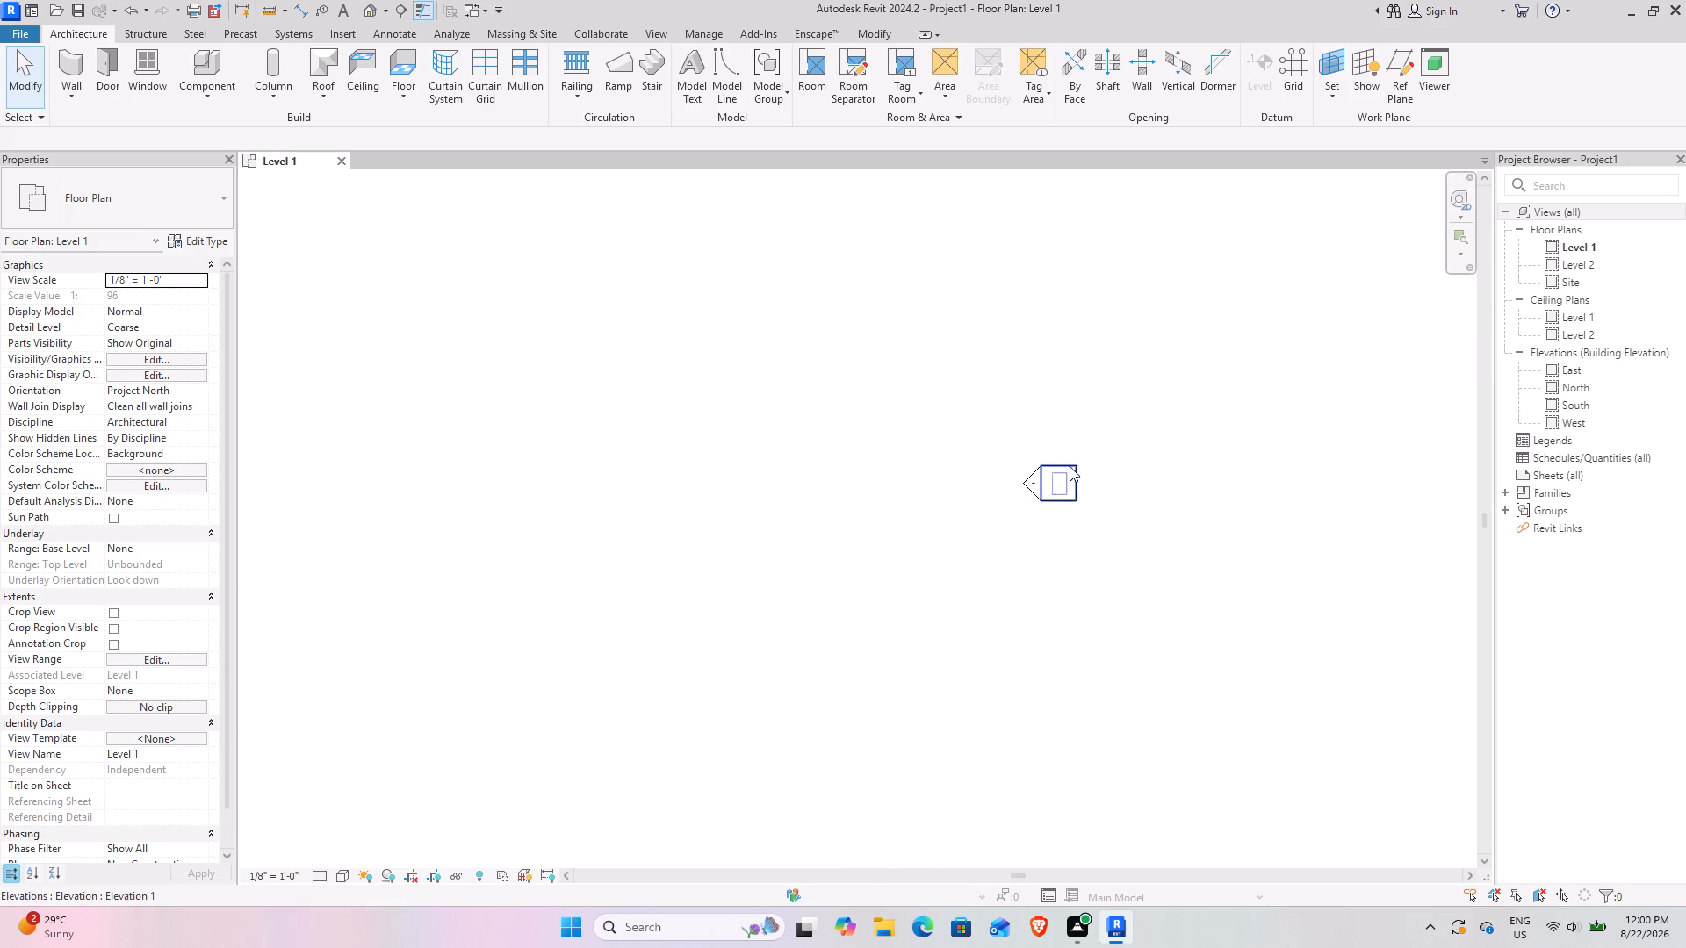
{"action": "scroll", "coordinate": [1070, 466], "scroll_direction": "up", "scroll_amount": 15}
{"action": "middle_click_drag", "start_coordinate": [971, 690], "coordinate": [919, 681]}
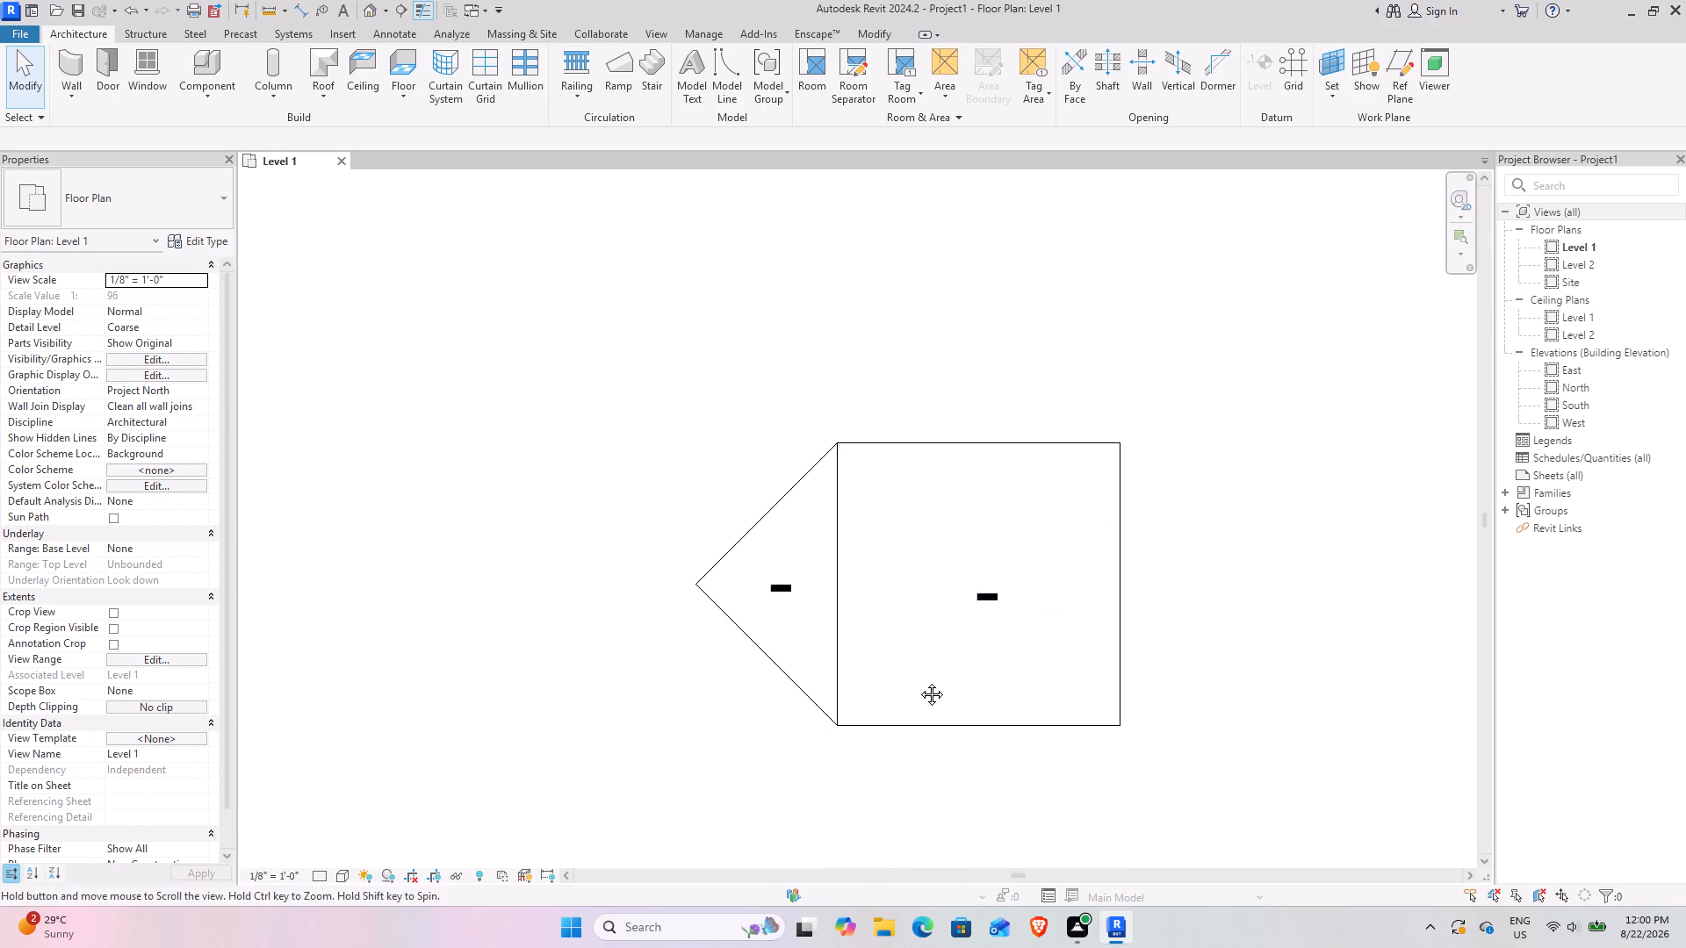
{"action": "middle_click_drag", "start_coordinate": [919, 681], "coordinate": [883, 680]}
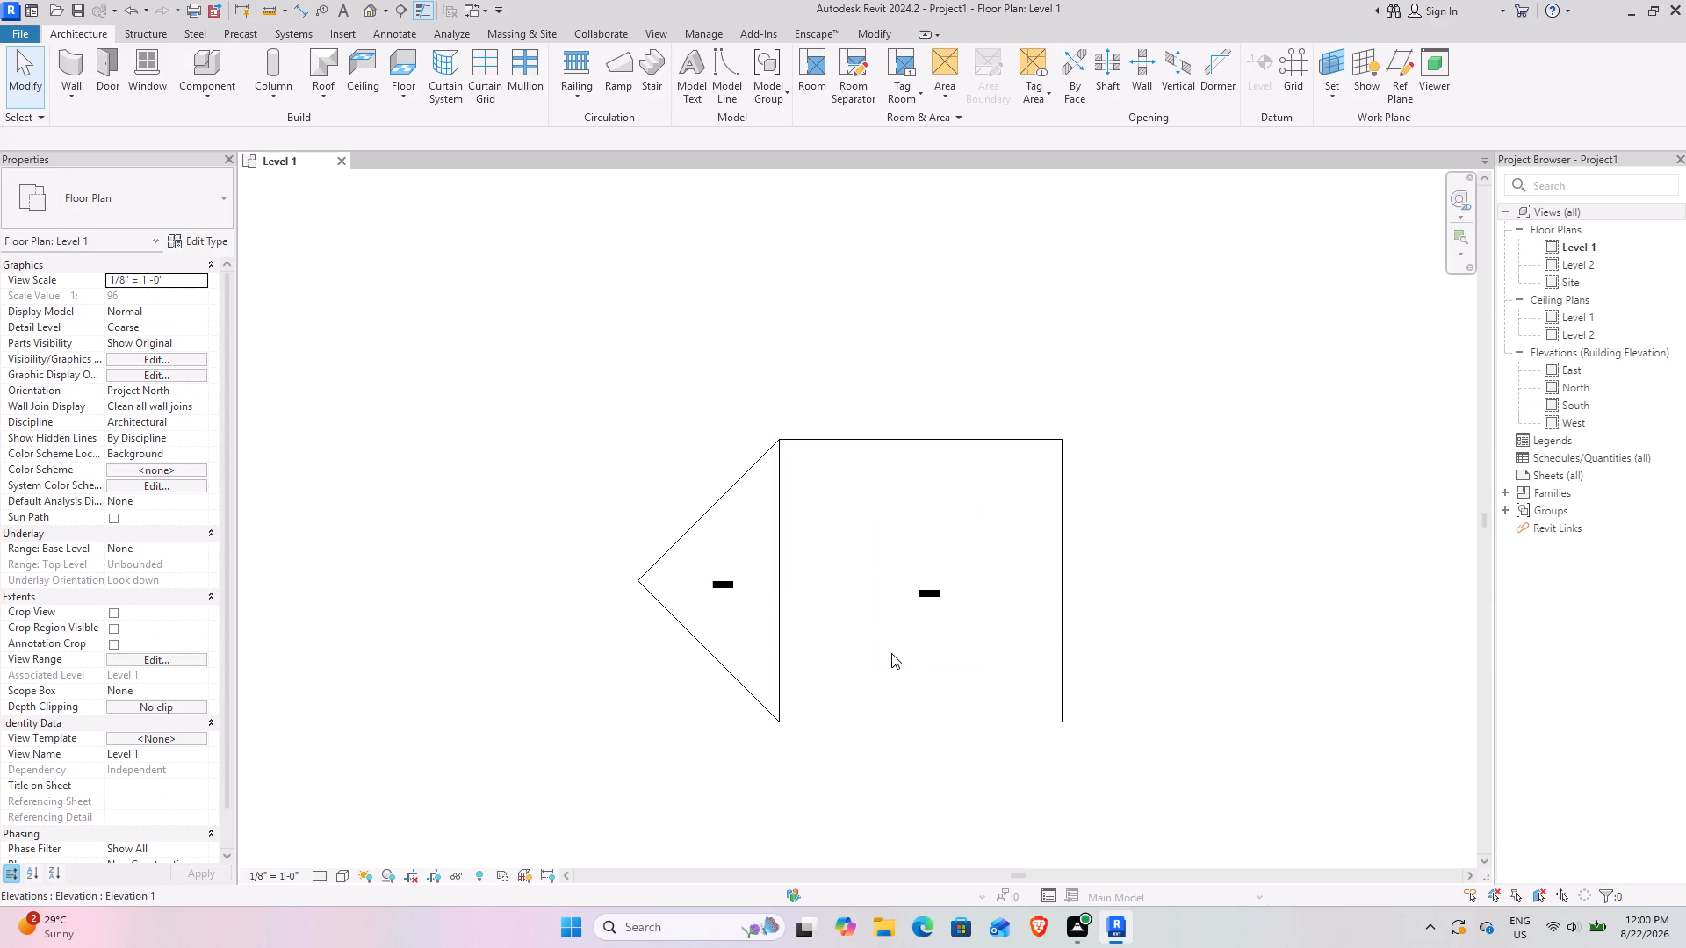
{"action": "left_click", "coordinate": [928, 713]}
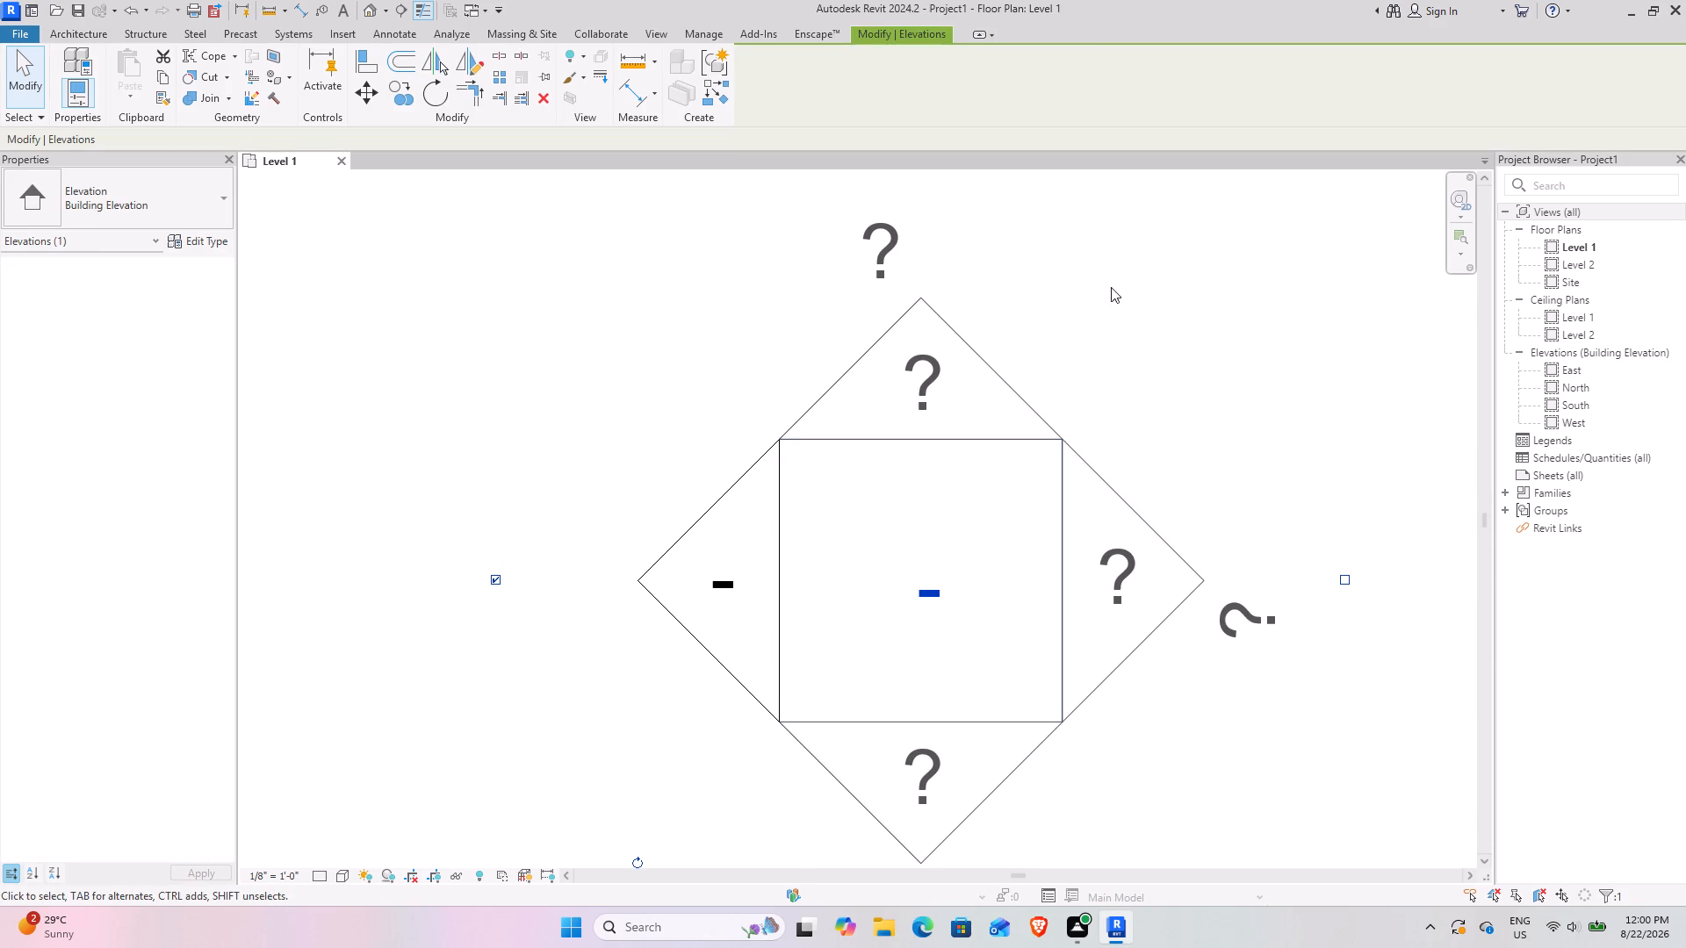
{"action": "left_click", "coordinate": [921, 369]}
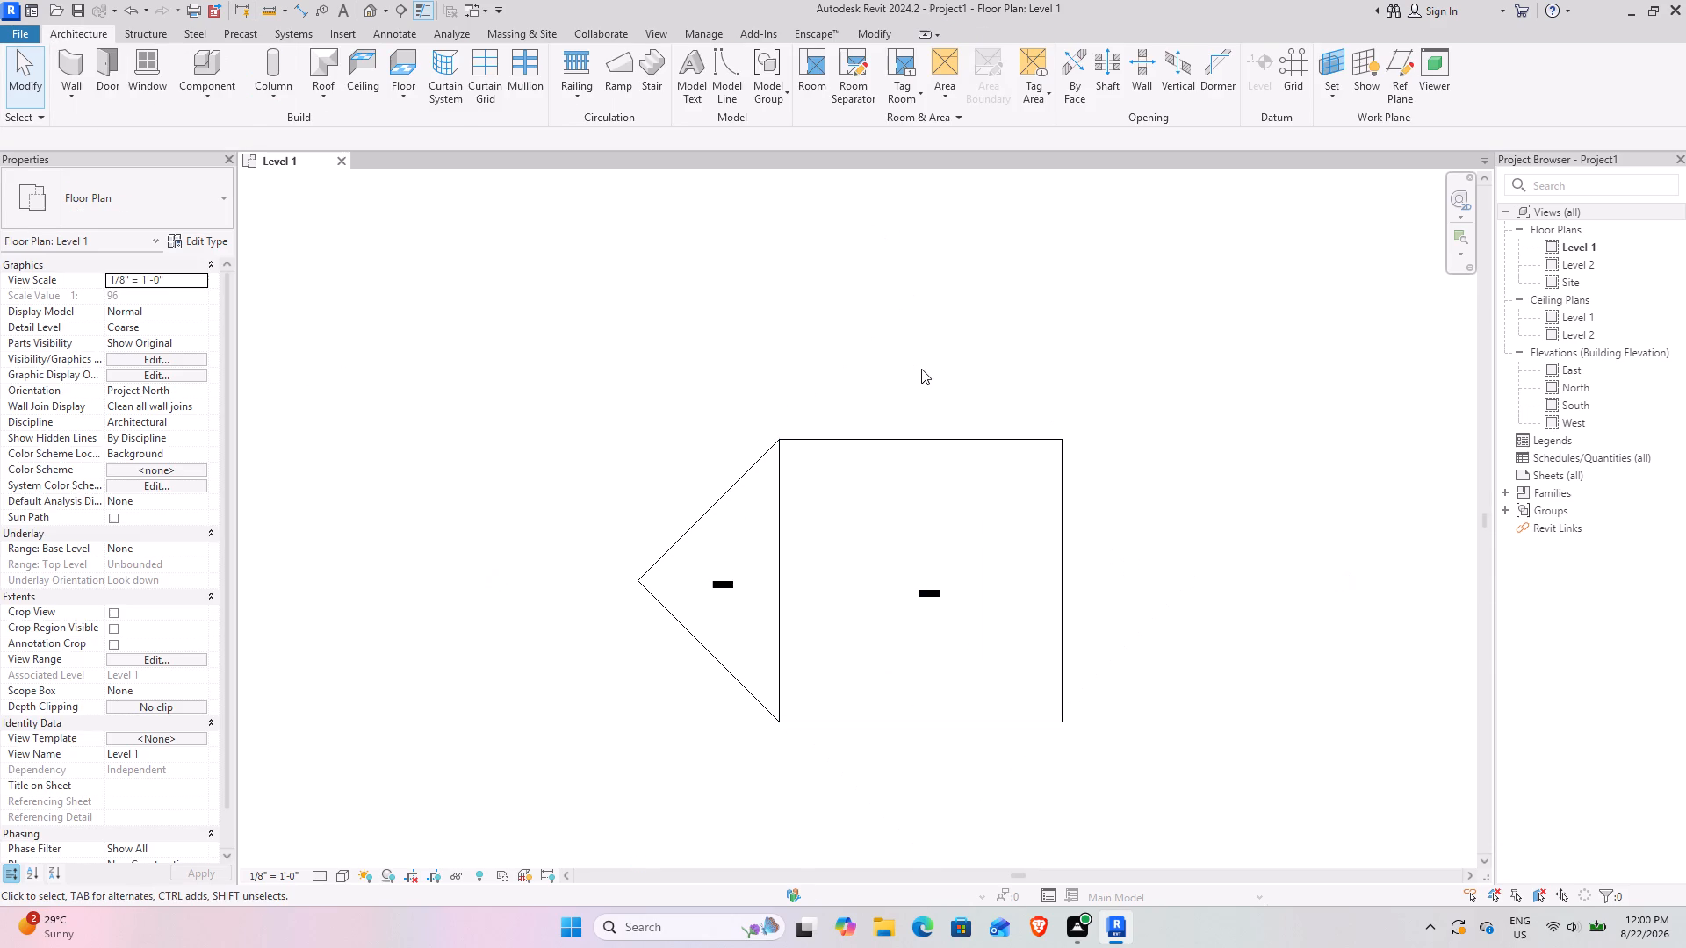
{"action": "double_click", "coordinate": [960, 447]}
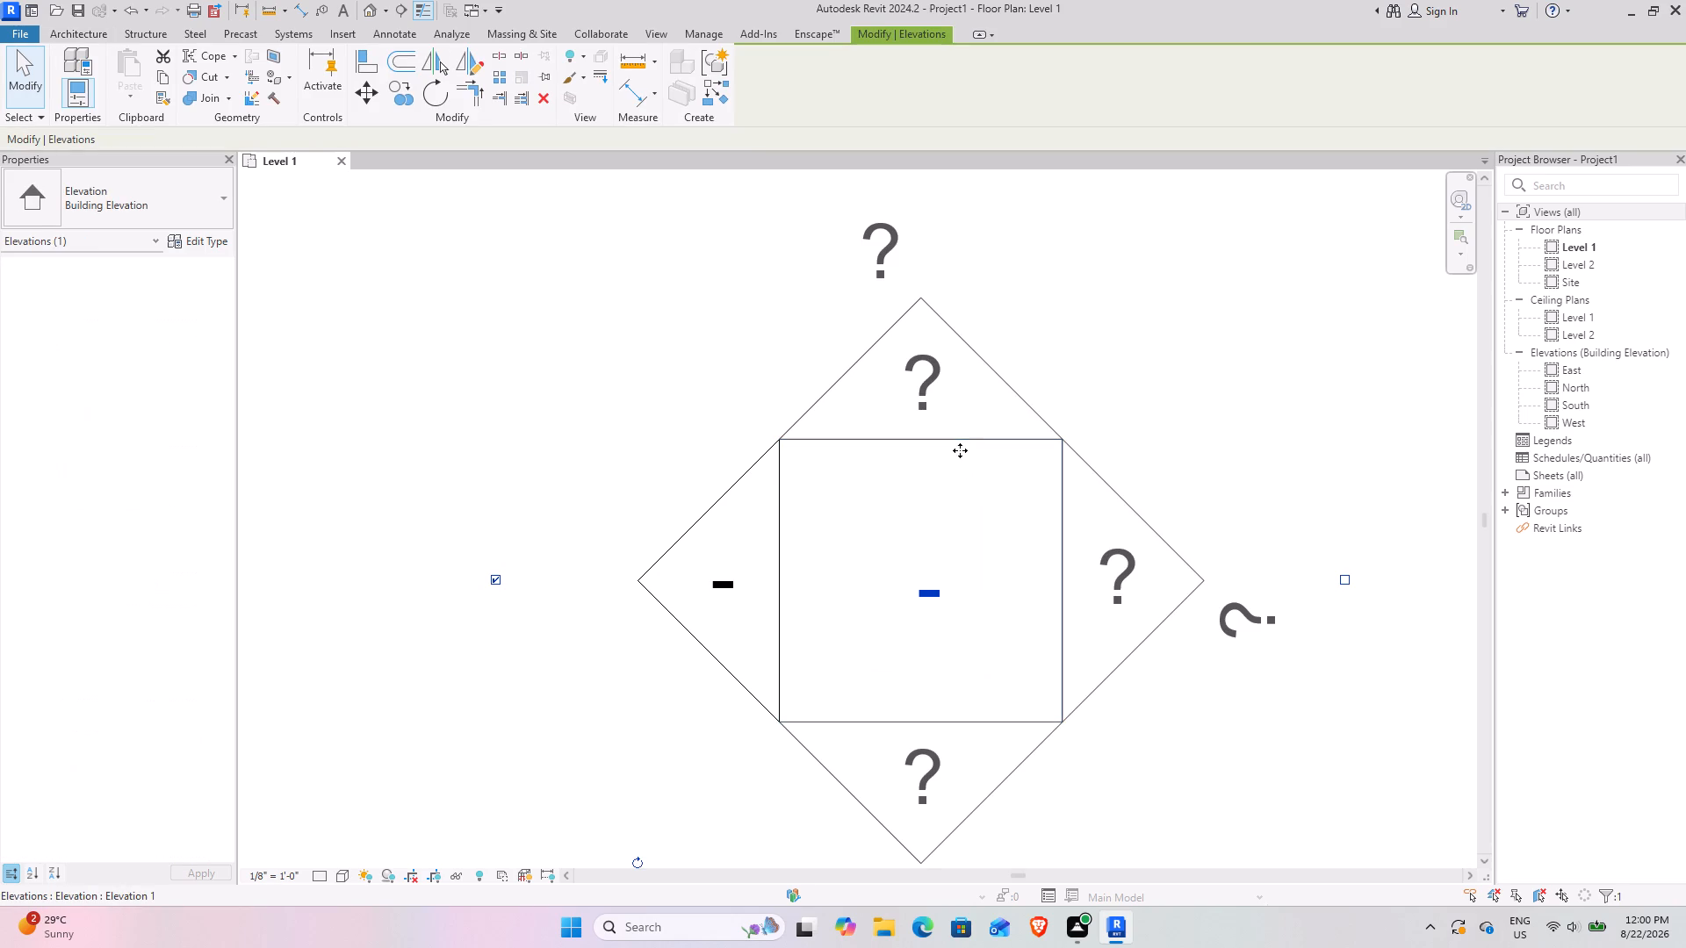
{"action": "triple_click", "coordinate": [951, 504]}
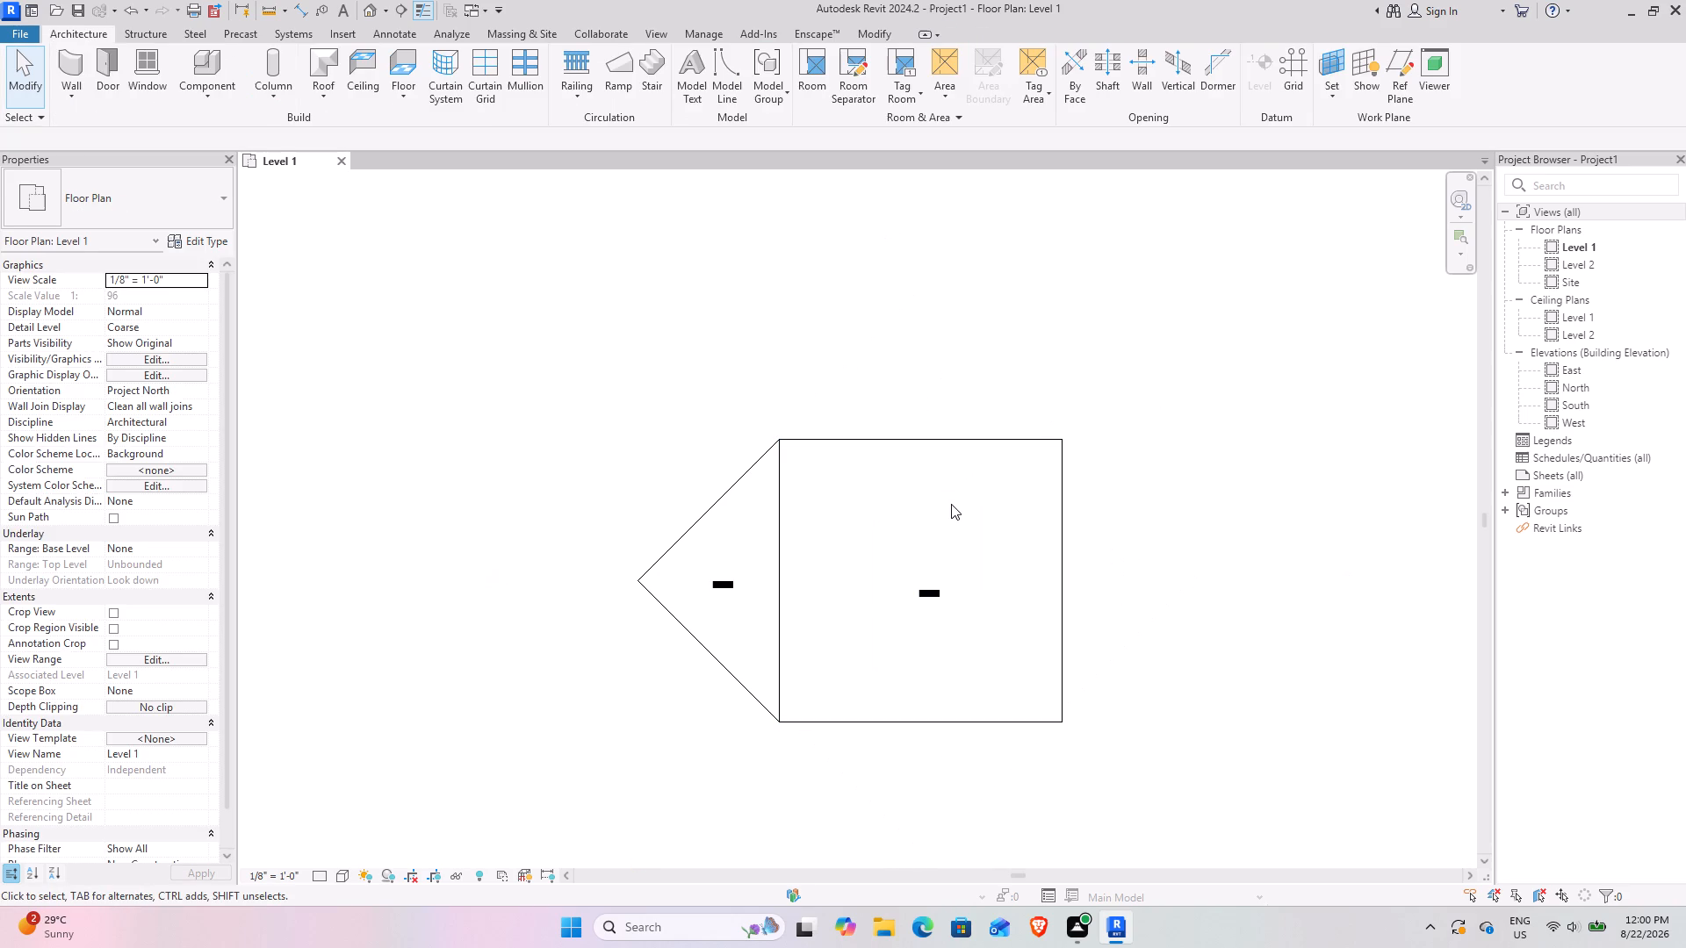
{"action": "double_click", "coordinate": [951, 504]}
{"action": "double_click", "coordinate": [1007, 453]}
{"action": "left_click", "coordinate": [1075, 430]}
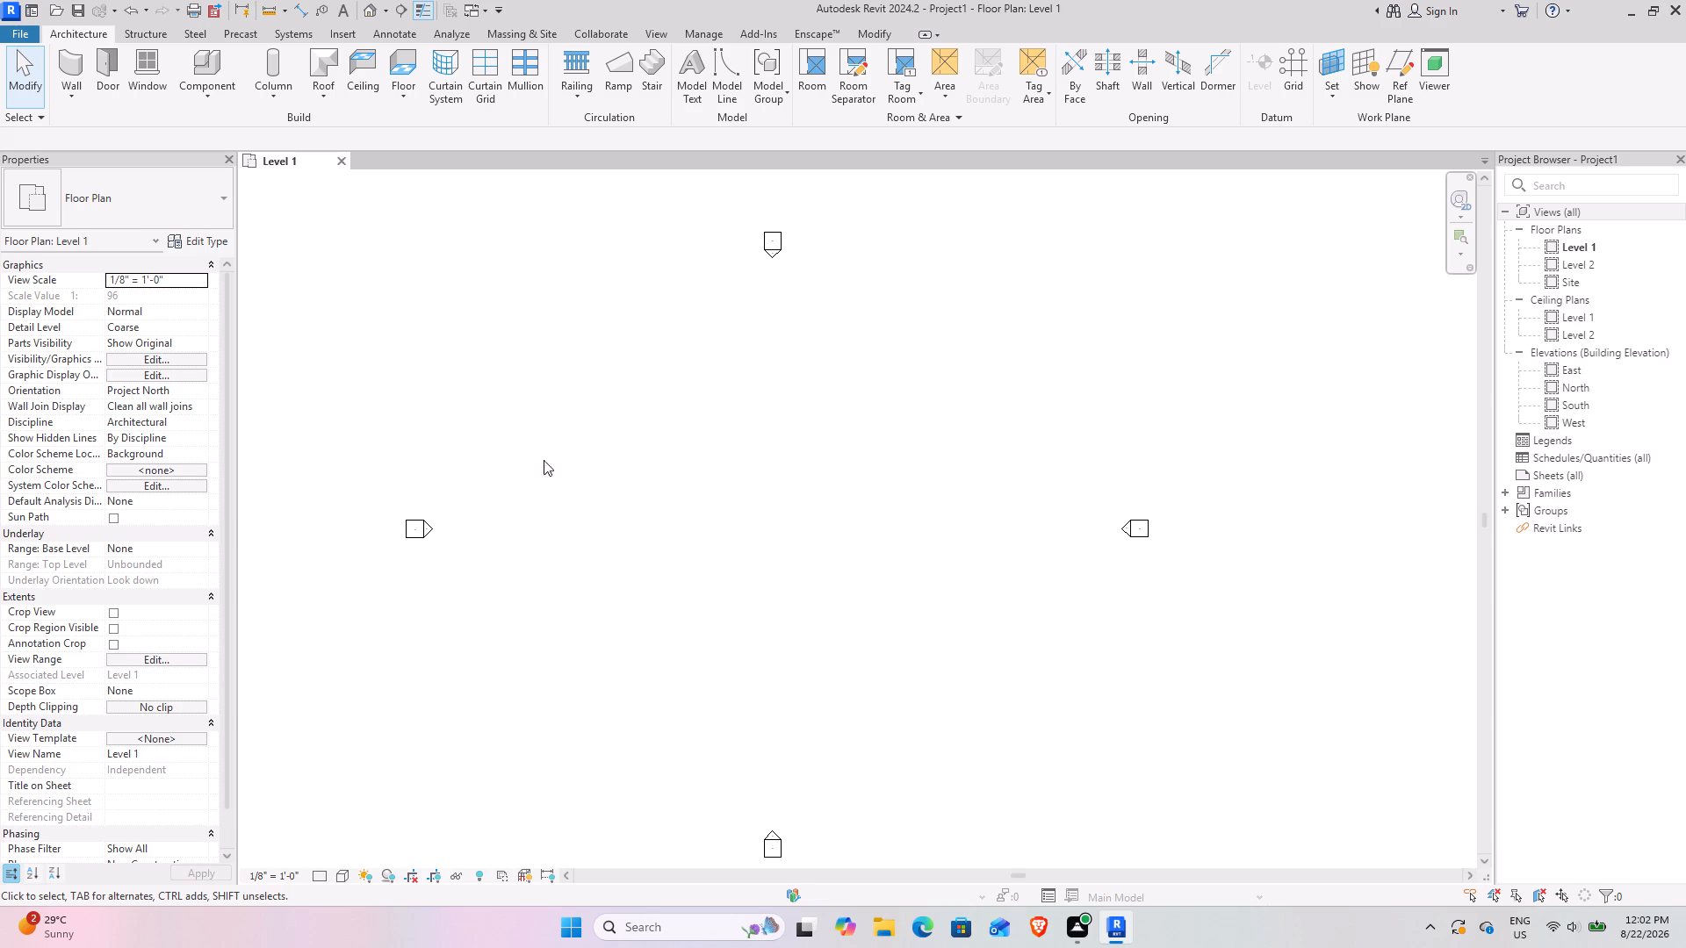
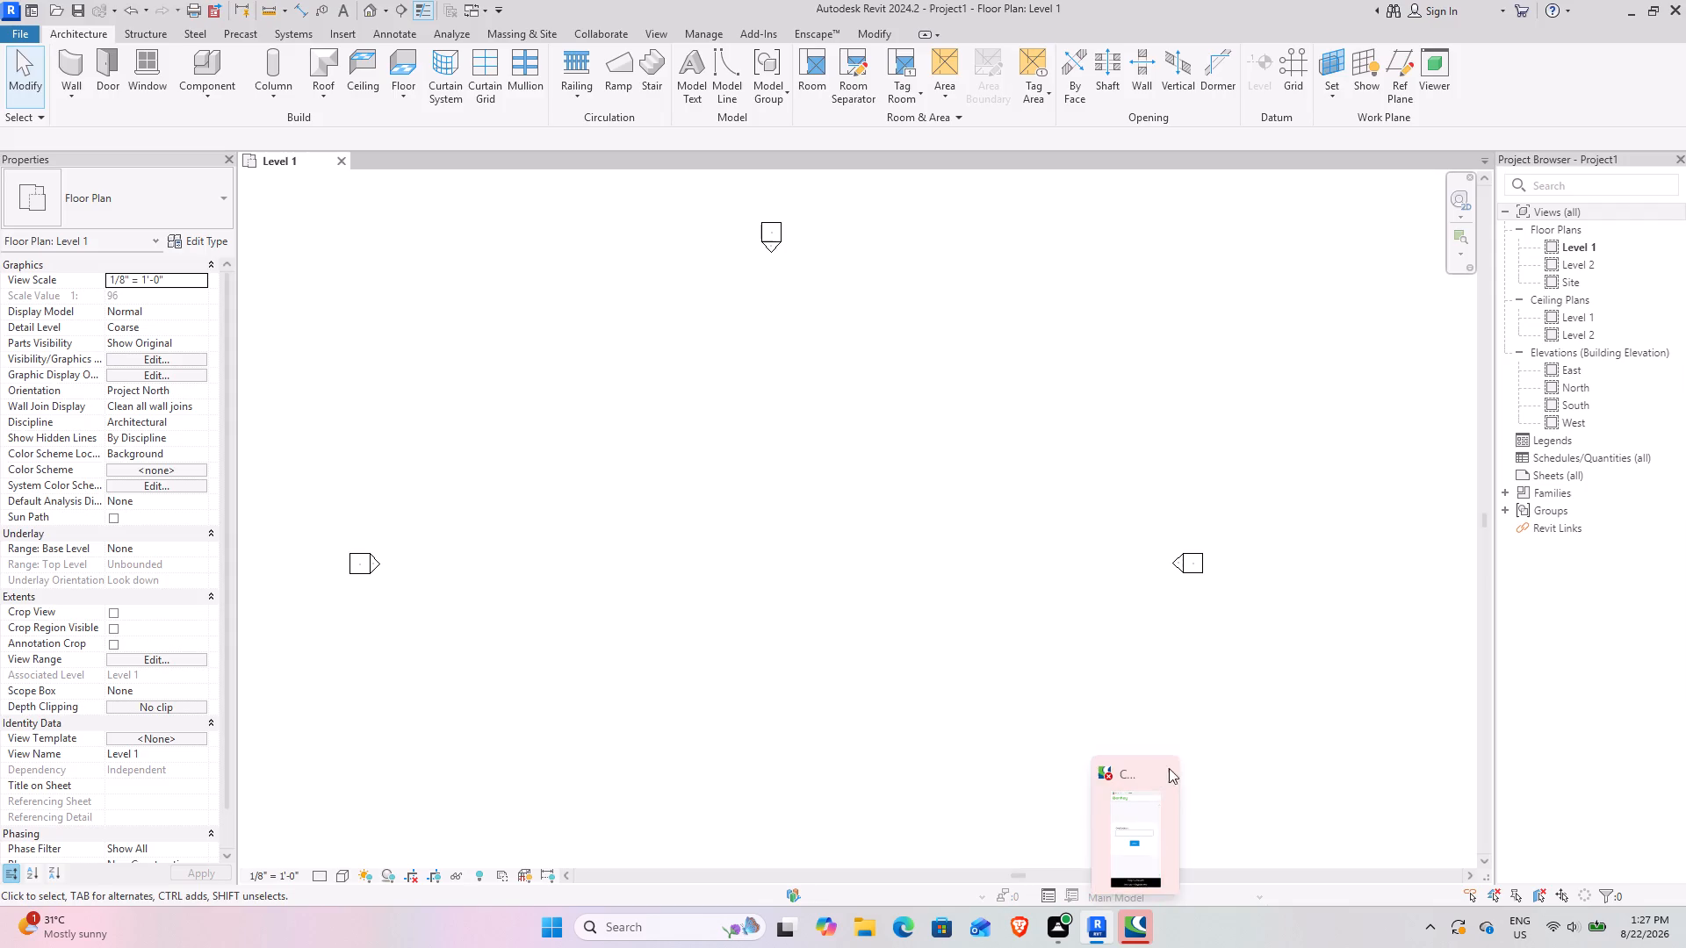
Close the unrelated background application window that is open alongside the Revit project.
{"action": "left_click", "coordinate": [1156, 772]}
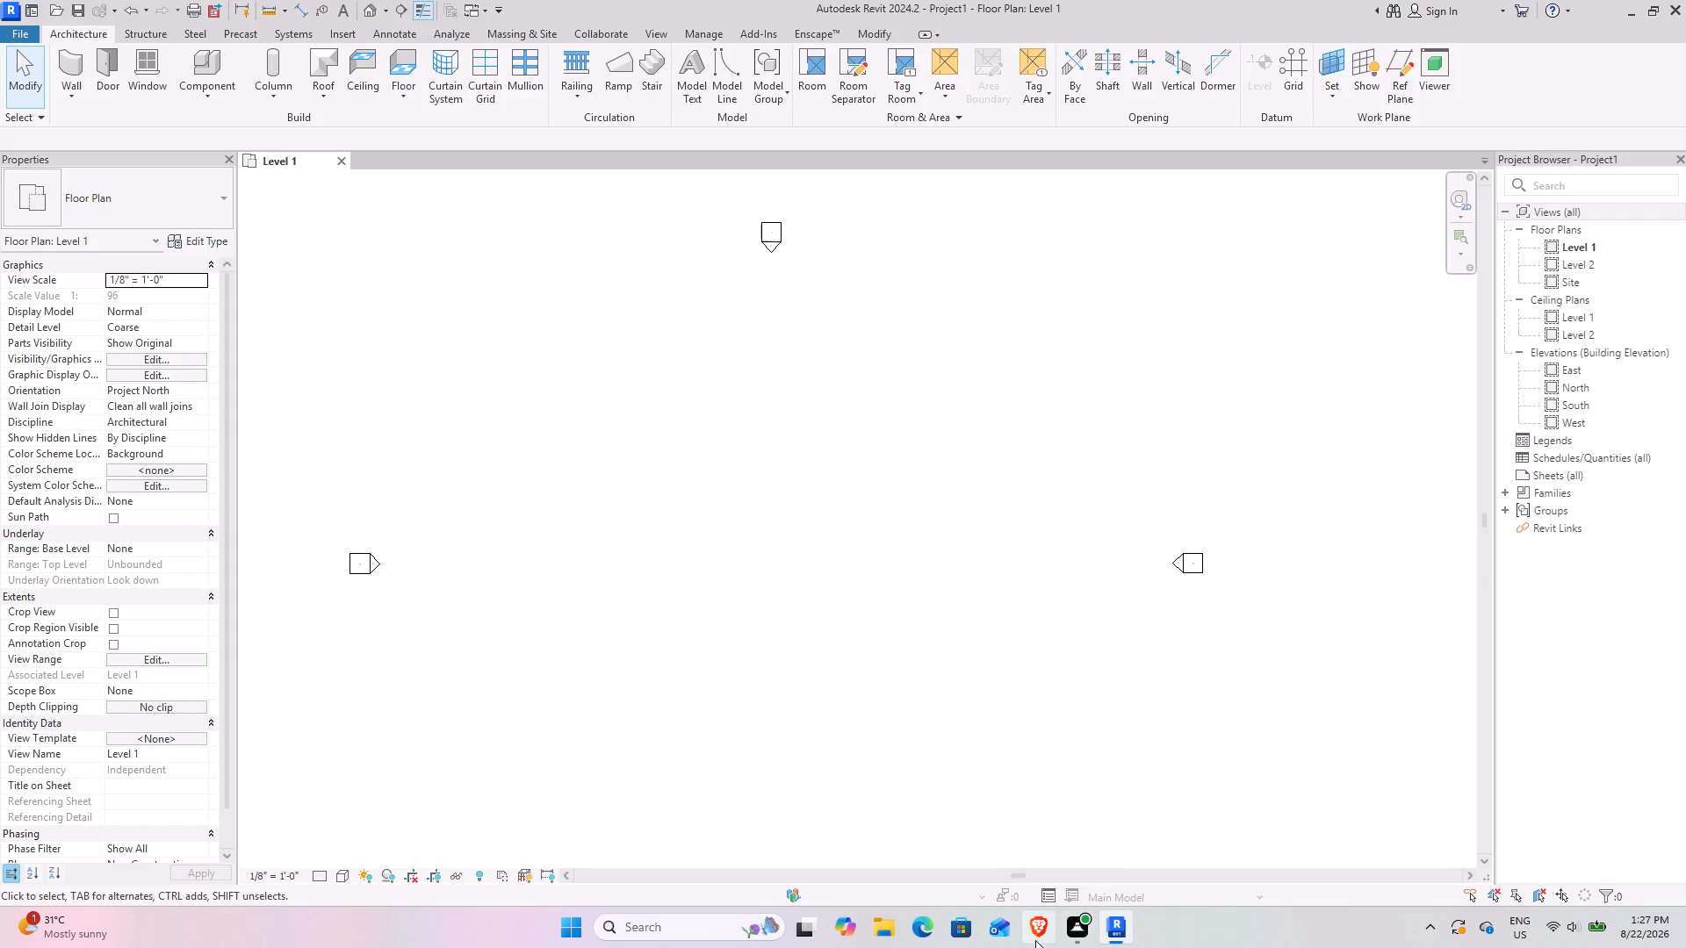
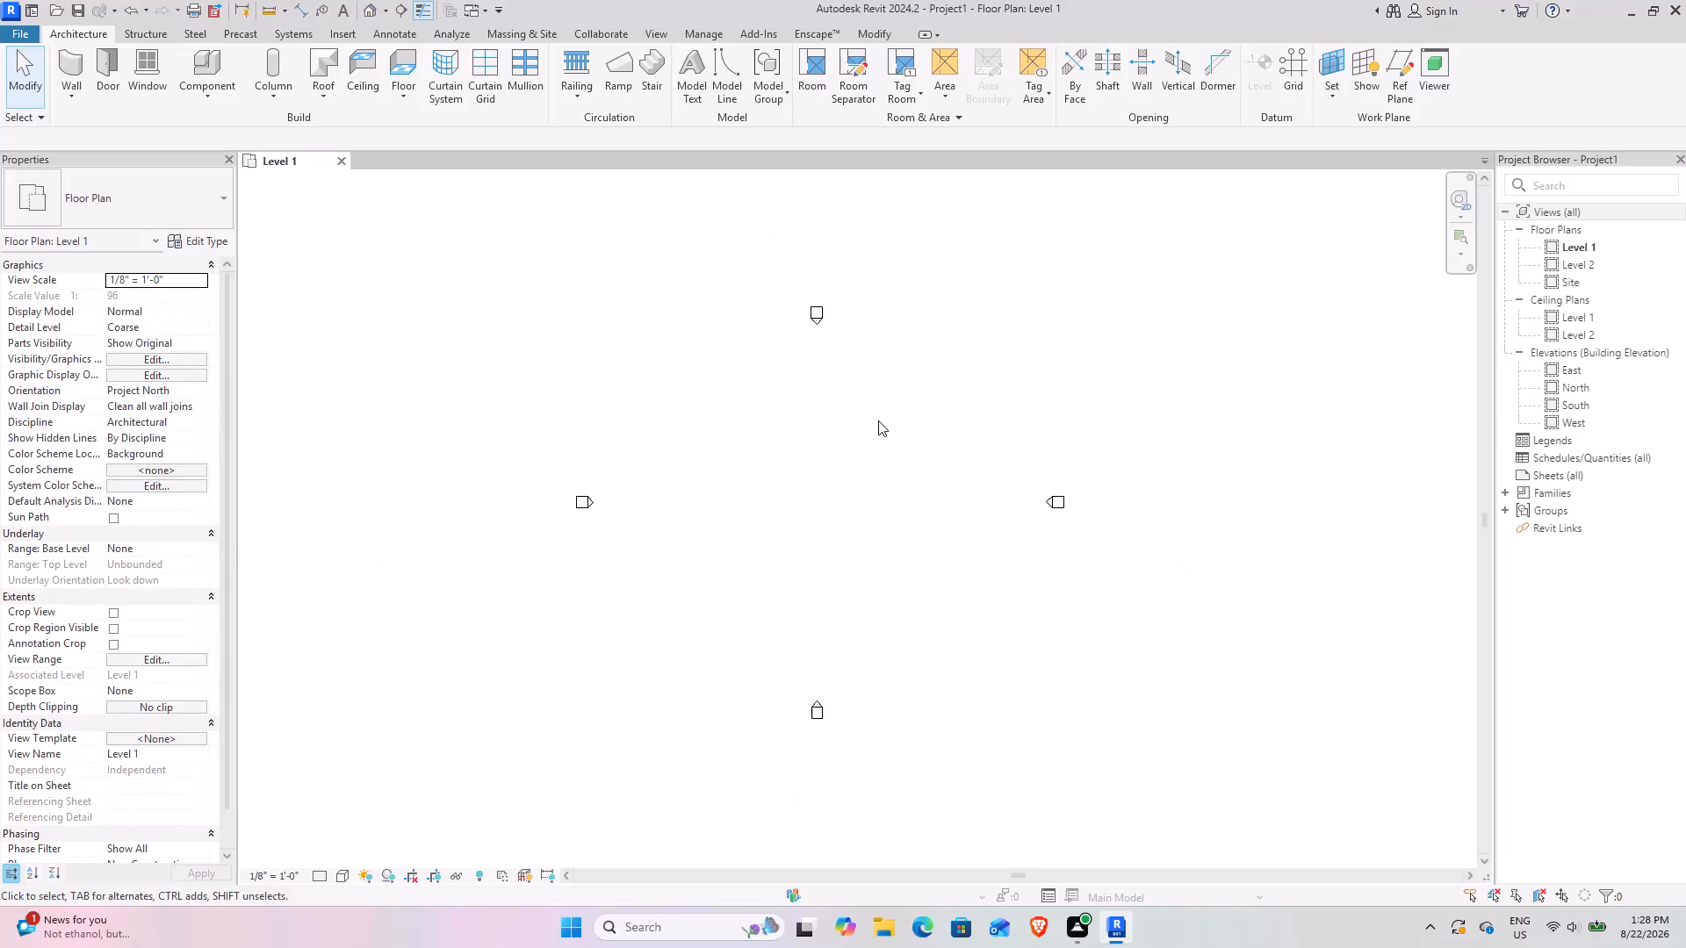
Examine the four building elevation markers on the Level 1 floor plan, inspecting the north marker up close.
{"action": "scroll", "coordinate": [878, 420], "scroll_direction": "down", "scroll_amount": 2}
{"action": "middle_click_drag", "start_coordinate": [636, 502], "coordinate": [435, 643]}
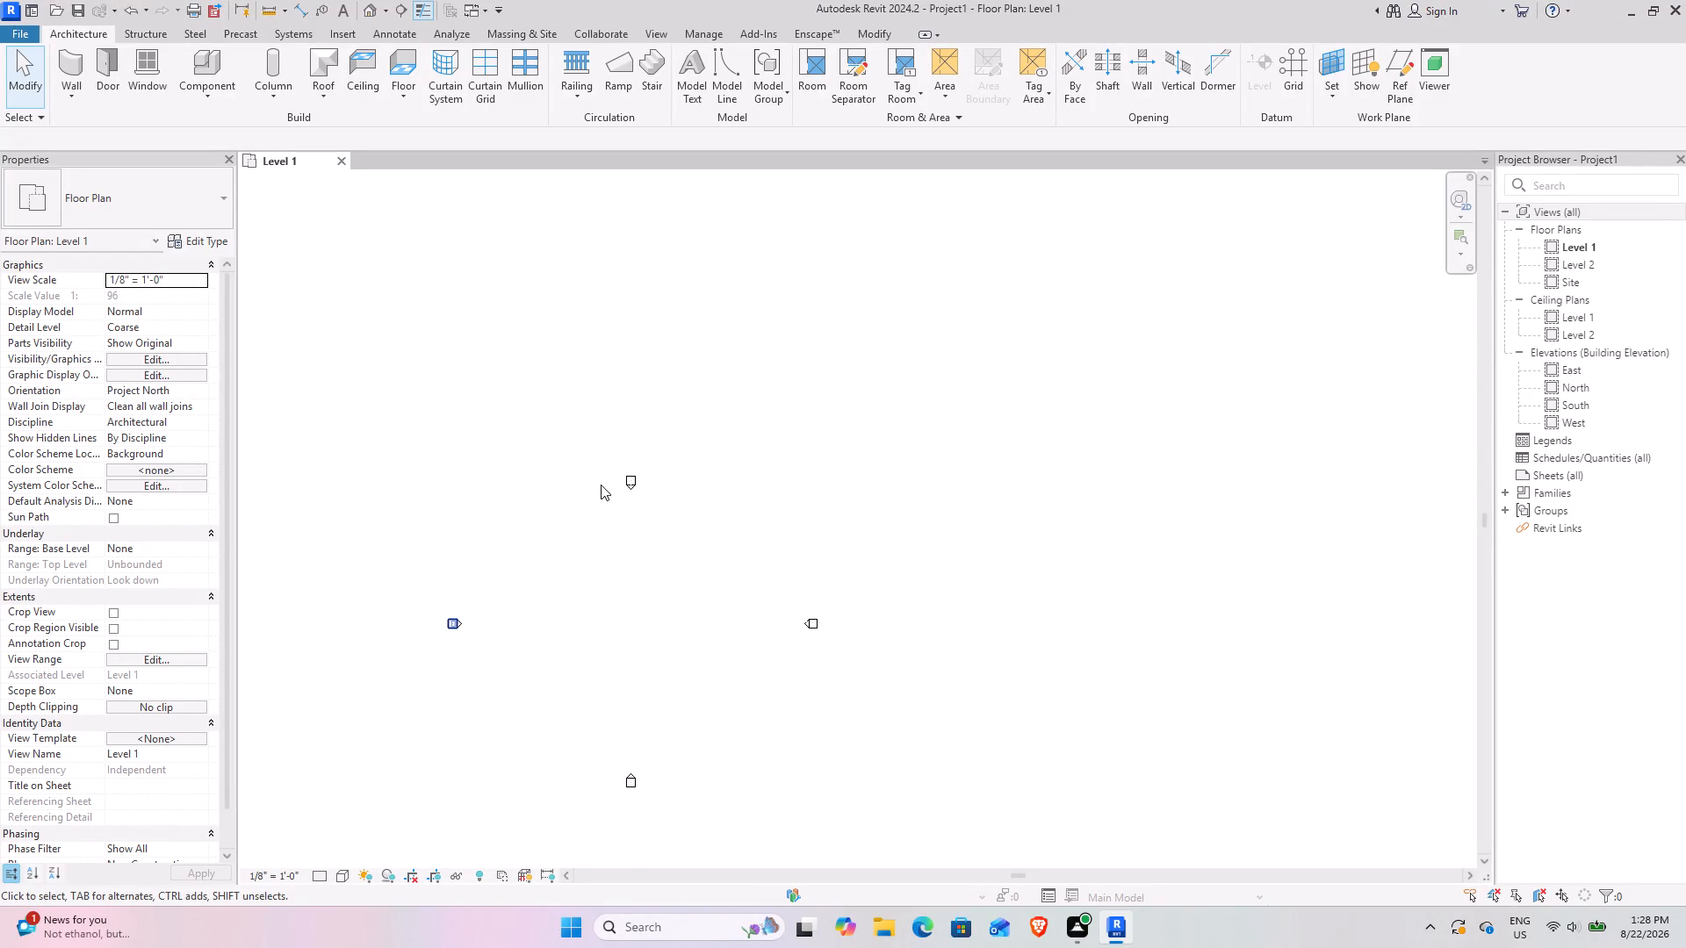
{"action": "scroll", "coordinate": [601, 485], "scroll_direction": "up", "scroll_amount": 3}
{"action": "middle_click_drag", "start_coordinate": [600, 617], "coordinate": [659, 375]}
{"action": "scroll", "coordinate": [681, 237], "scroll_direction": "up", "scroll_amount": 18}
{"action": "scroll", "coordinate": [833, 411], "scroll_direction": "down", "scroll_amount": 6}
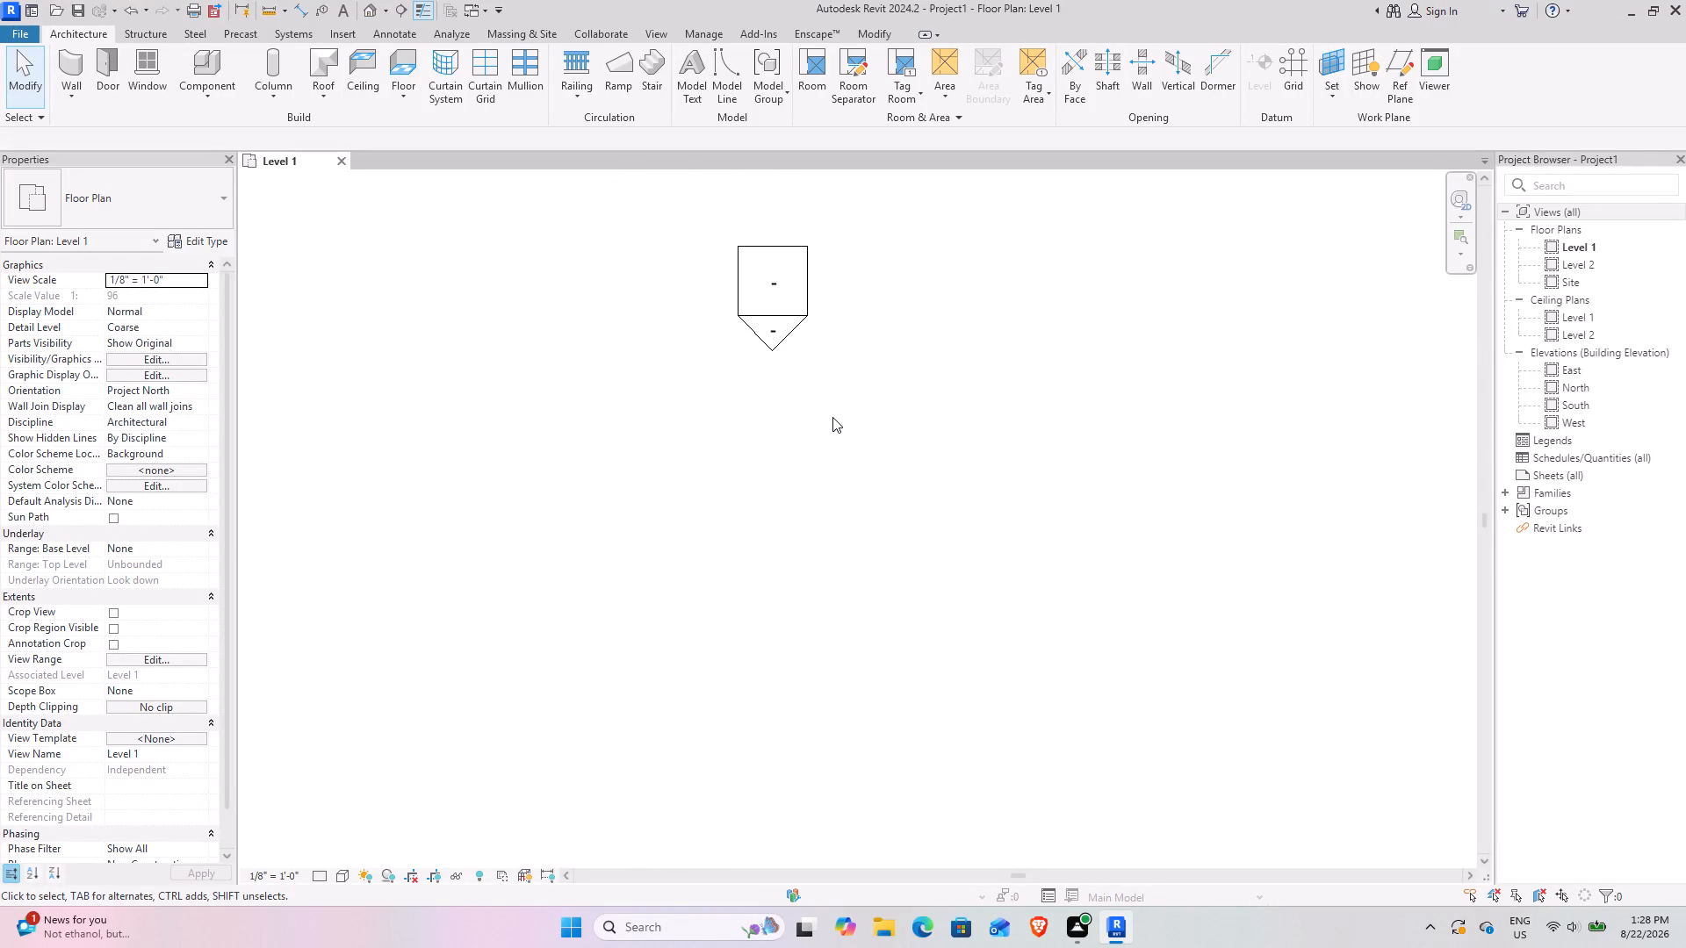
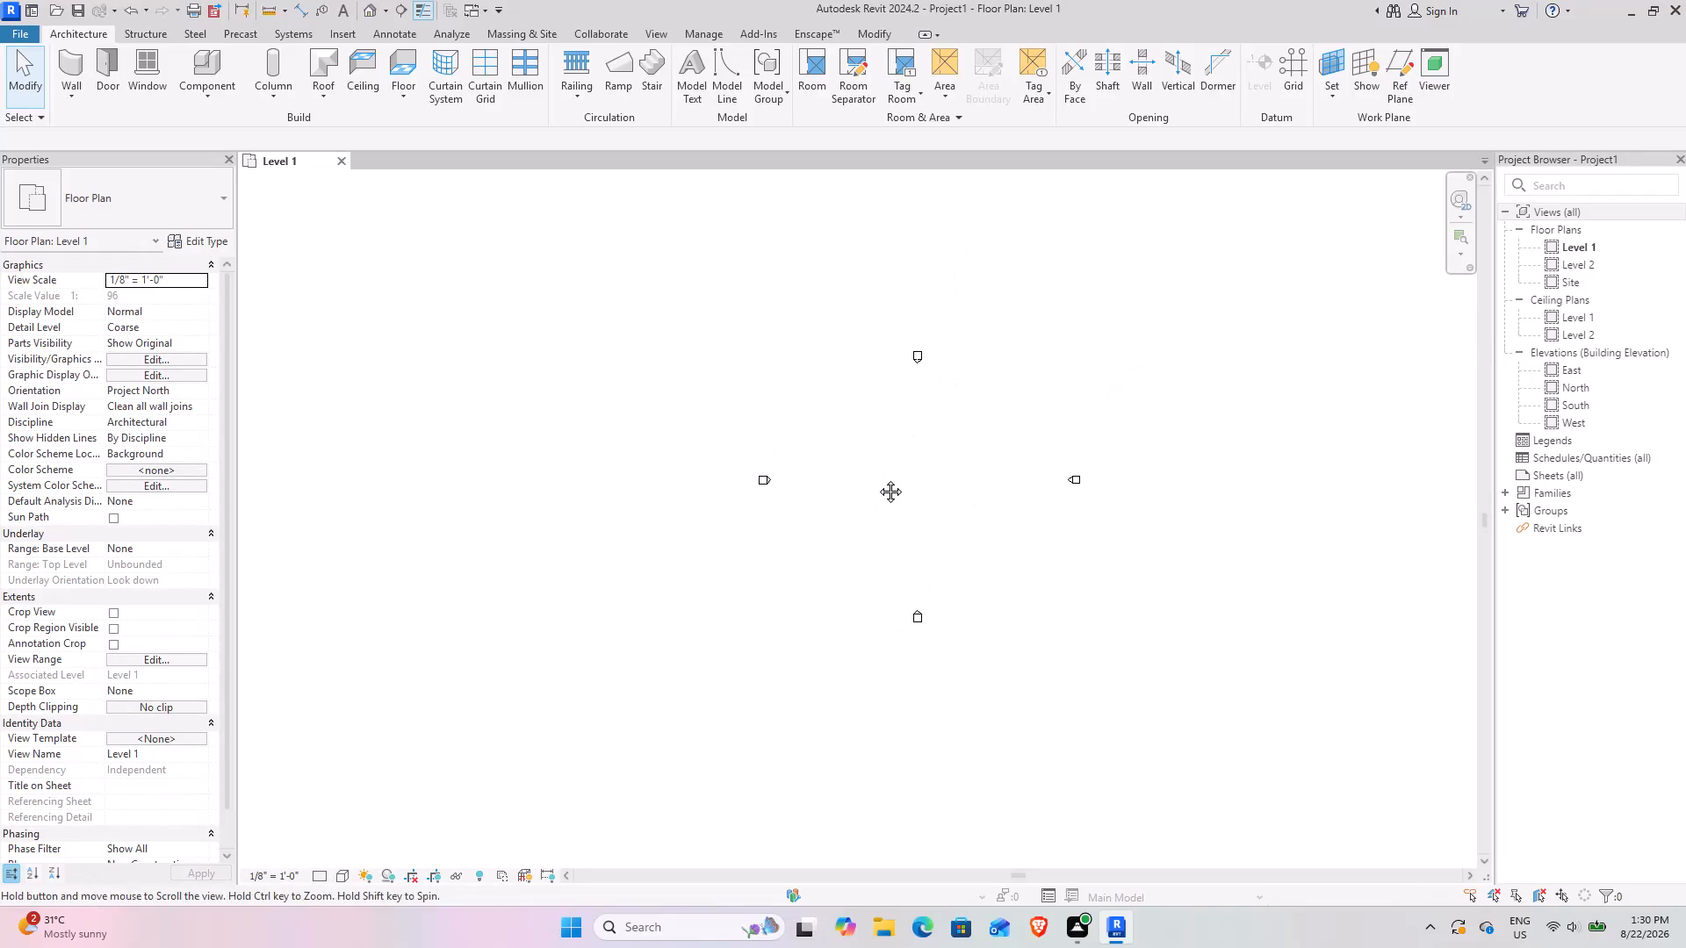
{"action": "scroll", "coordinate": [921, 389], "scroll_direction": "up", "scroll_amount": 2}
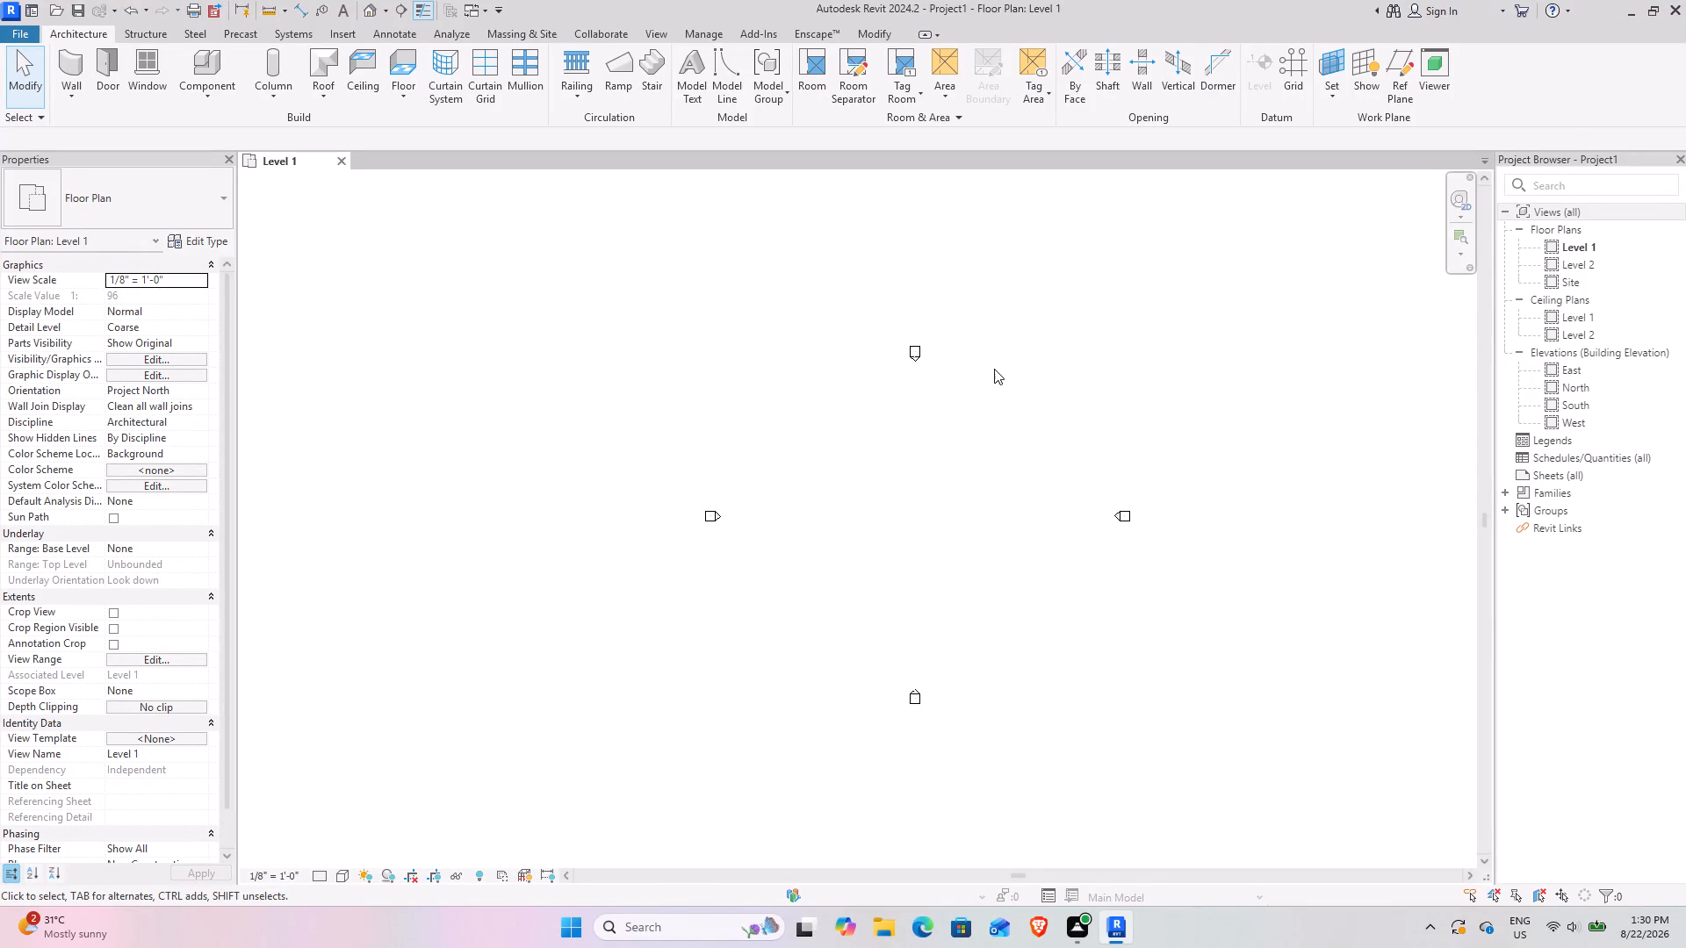
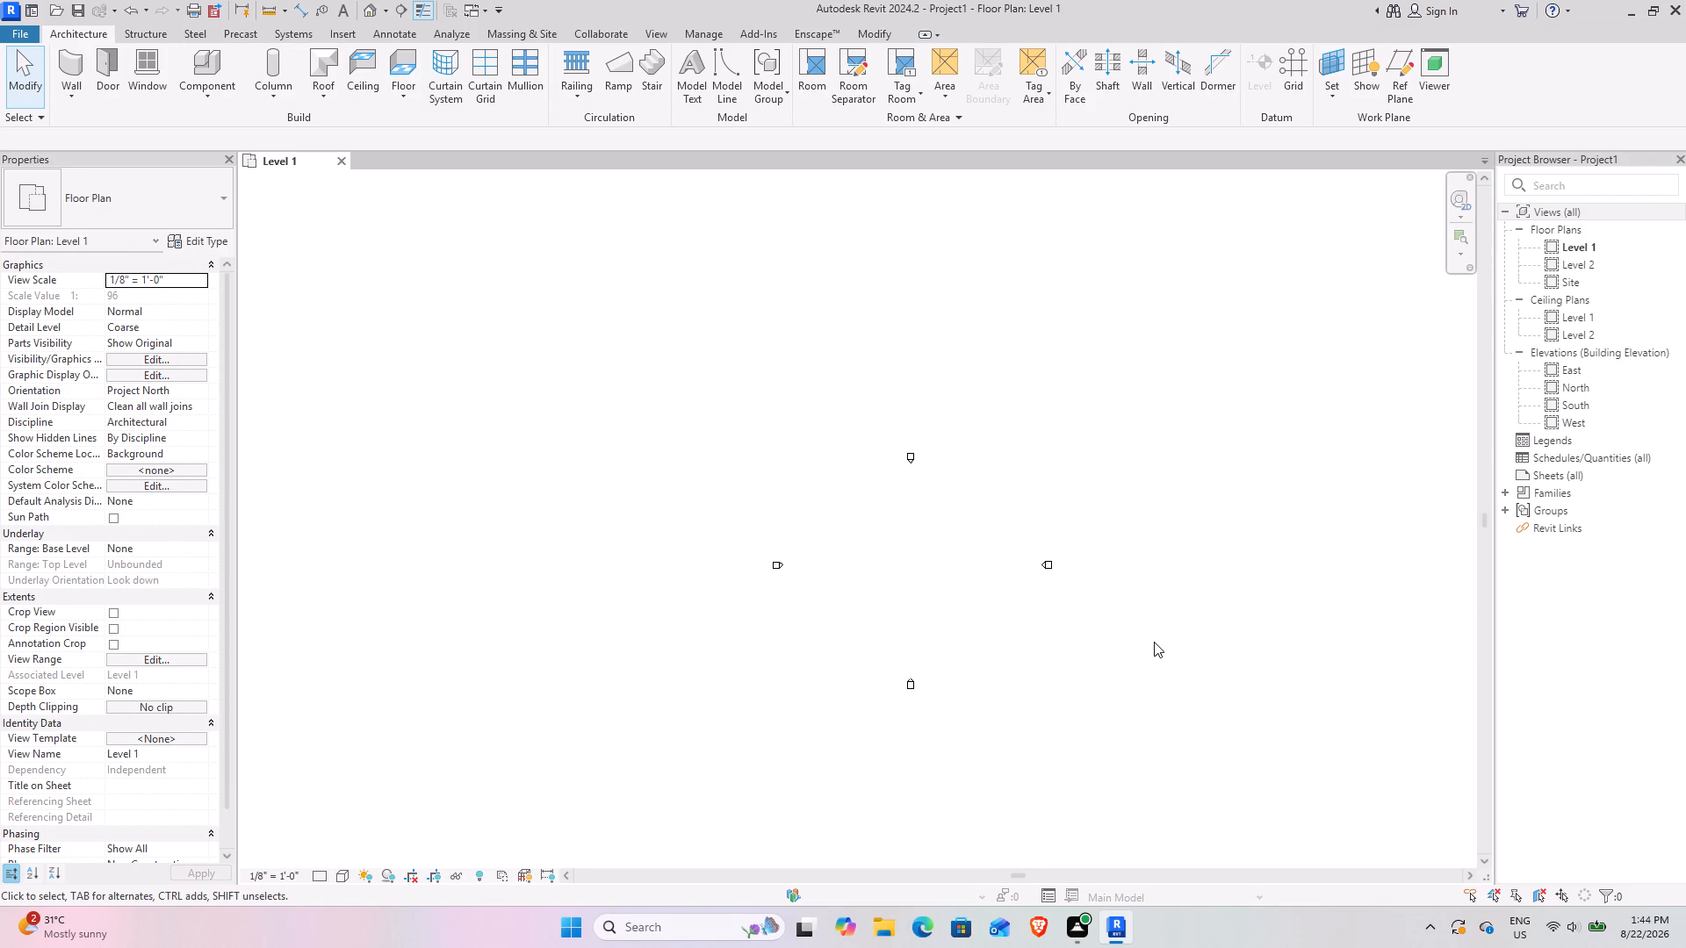
Open the North building elevation view.
{"action": "scroll", "coordinate": [941, 632], "scroll_direction": "down", "scroll_amount": 2}
{"action": "middle_click_drag", "start_coordinate": [952, 641], "coordinate": [704, 612]}
{"action": "scroll", "coordinate": [704, 612], "scroll_direction": "up", "scroll_amount": 5}
{"action": "middle_click_drag", "start_coordinate": [675, 617], "coordinate": [751, 606]}
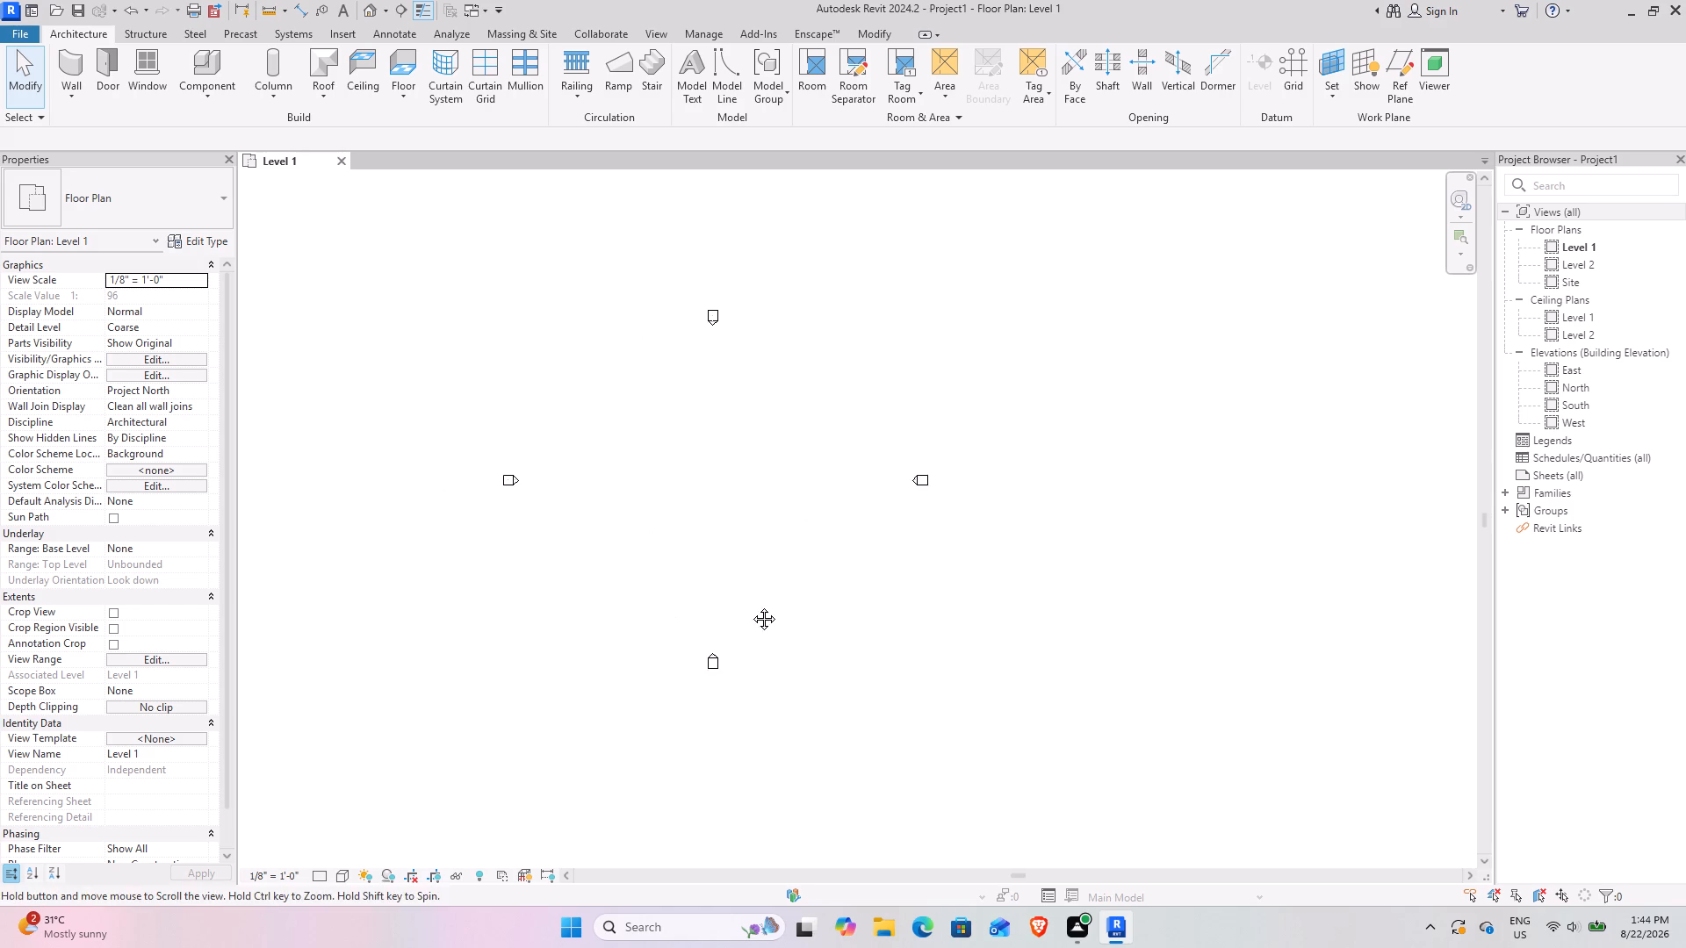
{"action": "middle_click_drag", "start_coordinate": [751, 606], "coordinate": [758, 607]}
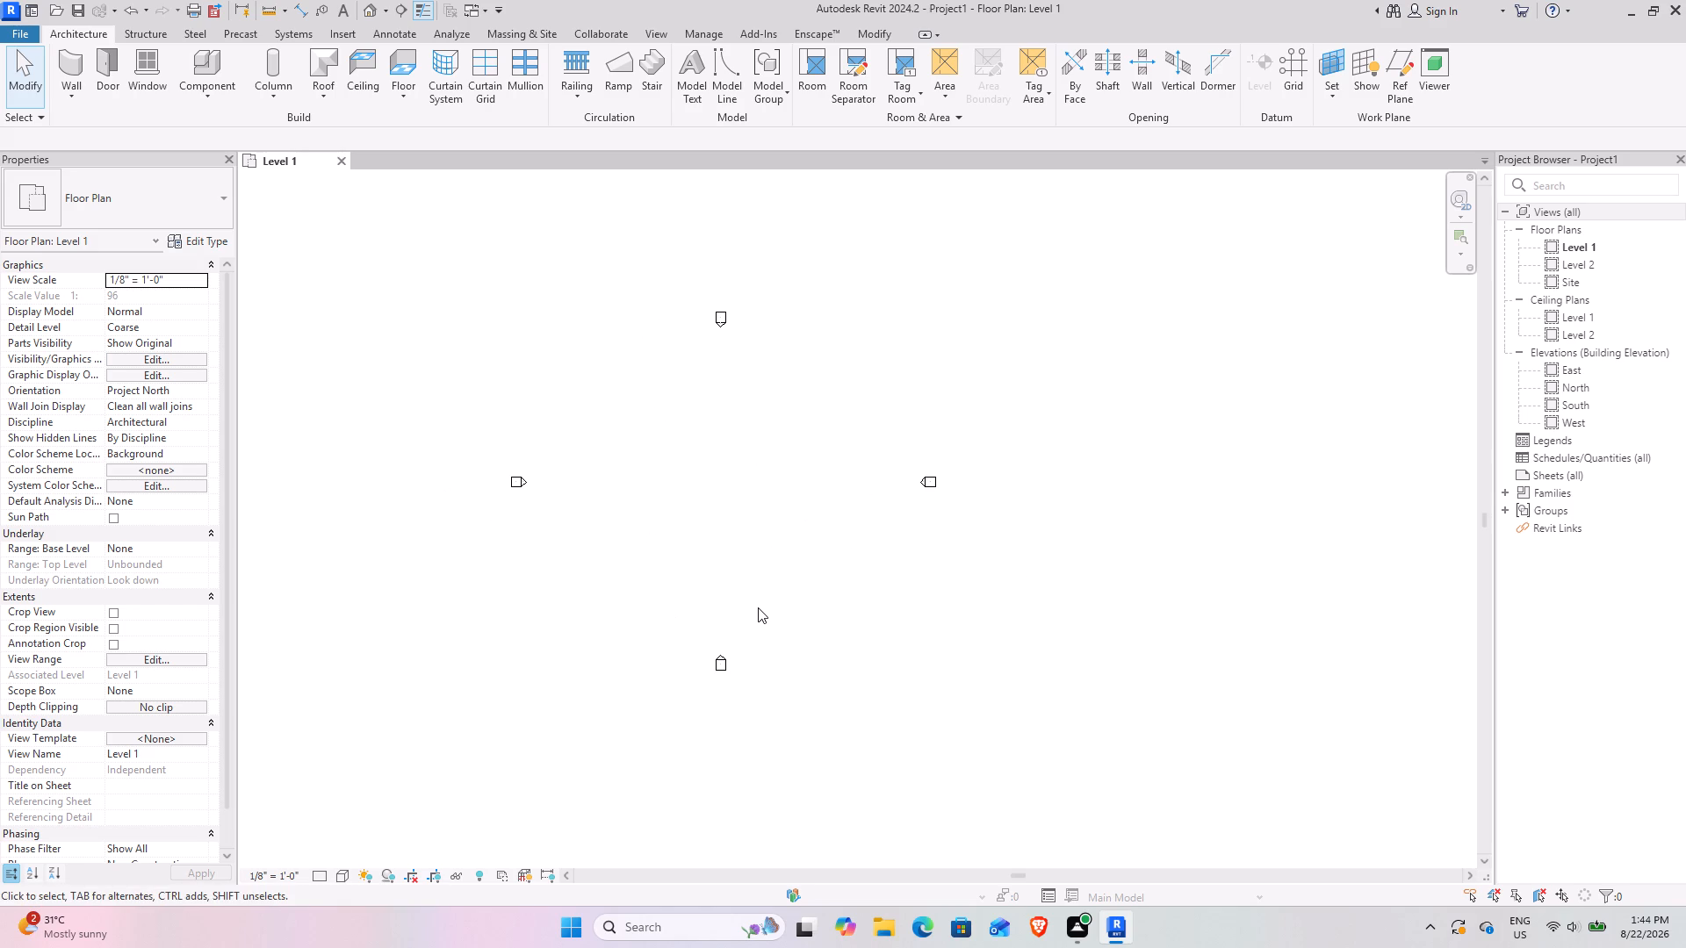
{"action": "double_click", "coordinate": [1600, 384]}
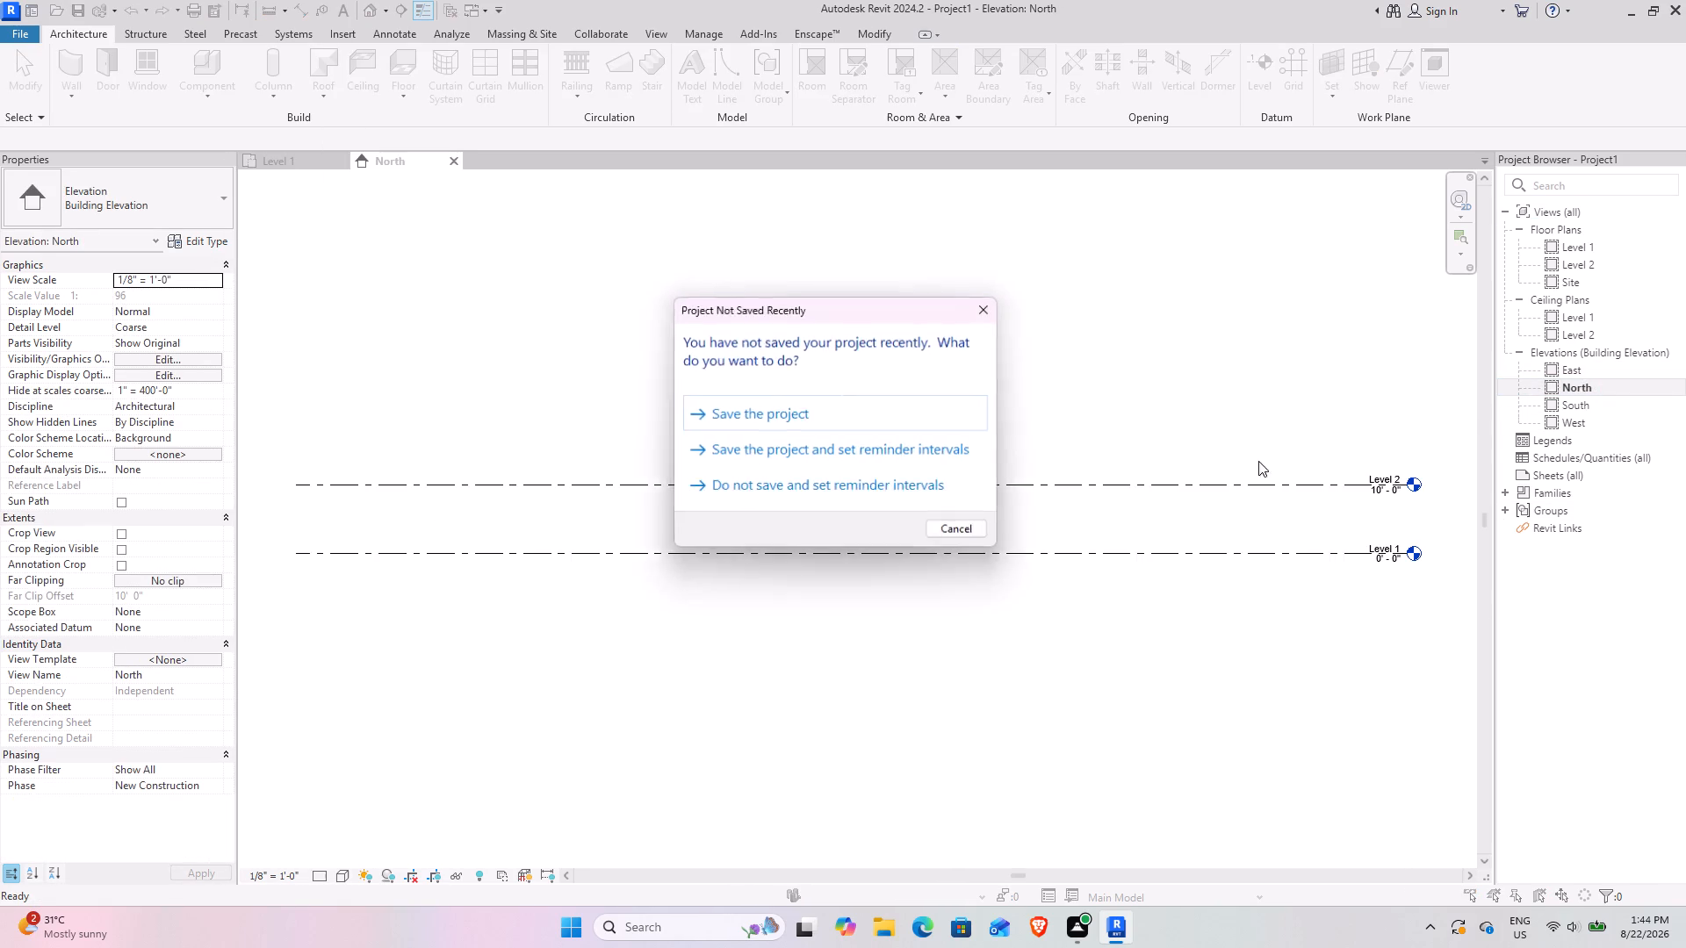
Start saving the project and choose the revit folder as the save location.
{"action": "left_click", "coordinate": [823, 423]}
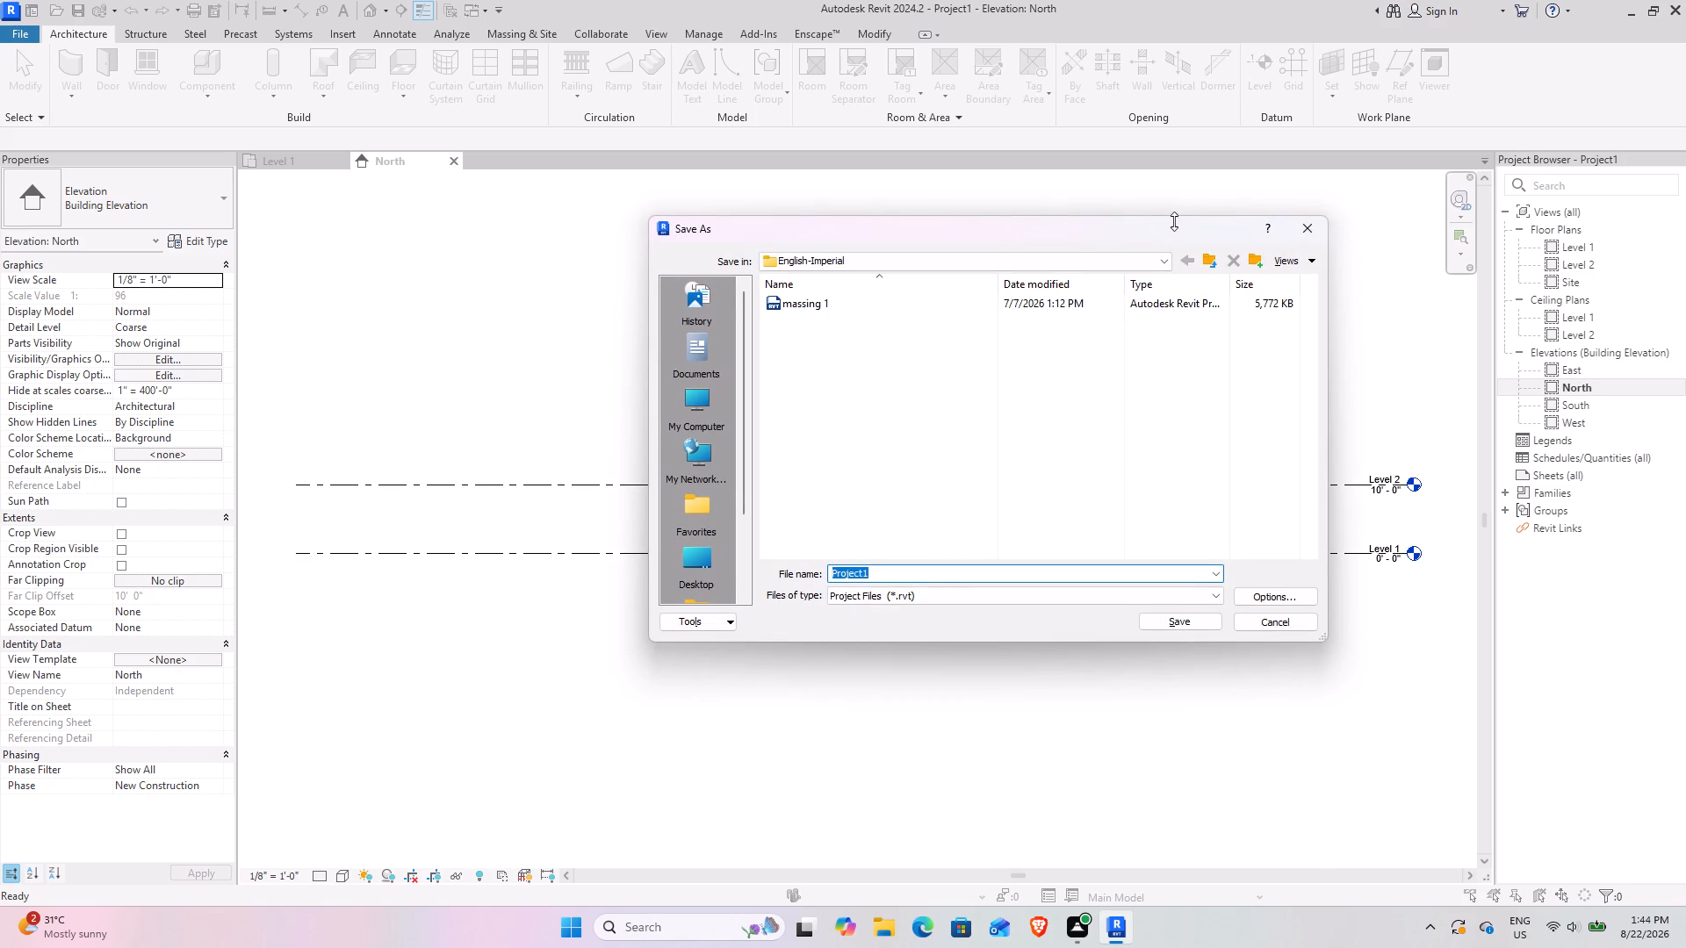
{"action": "left_click", "coordinate": [685, 566]}
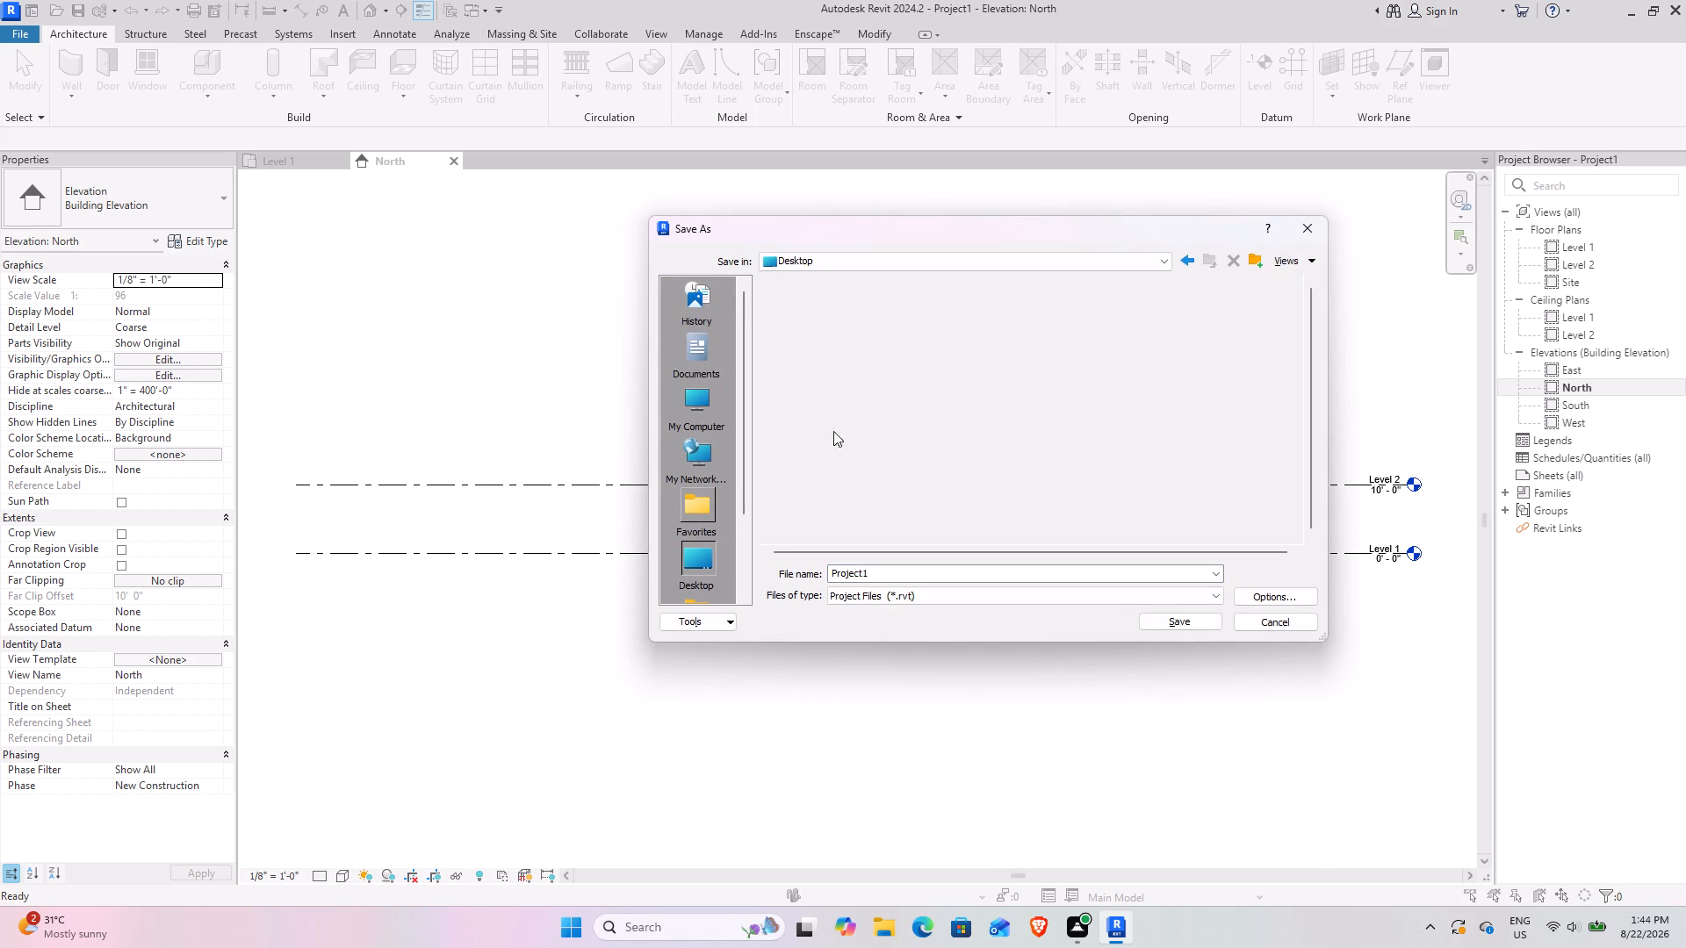
{"action": "double_click", "coordinate": [828, 434]}
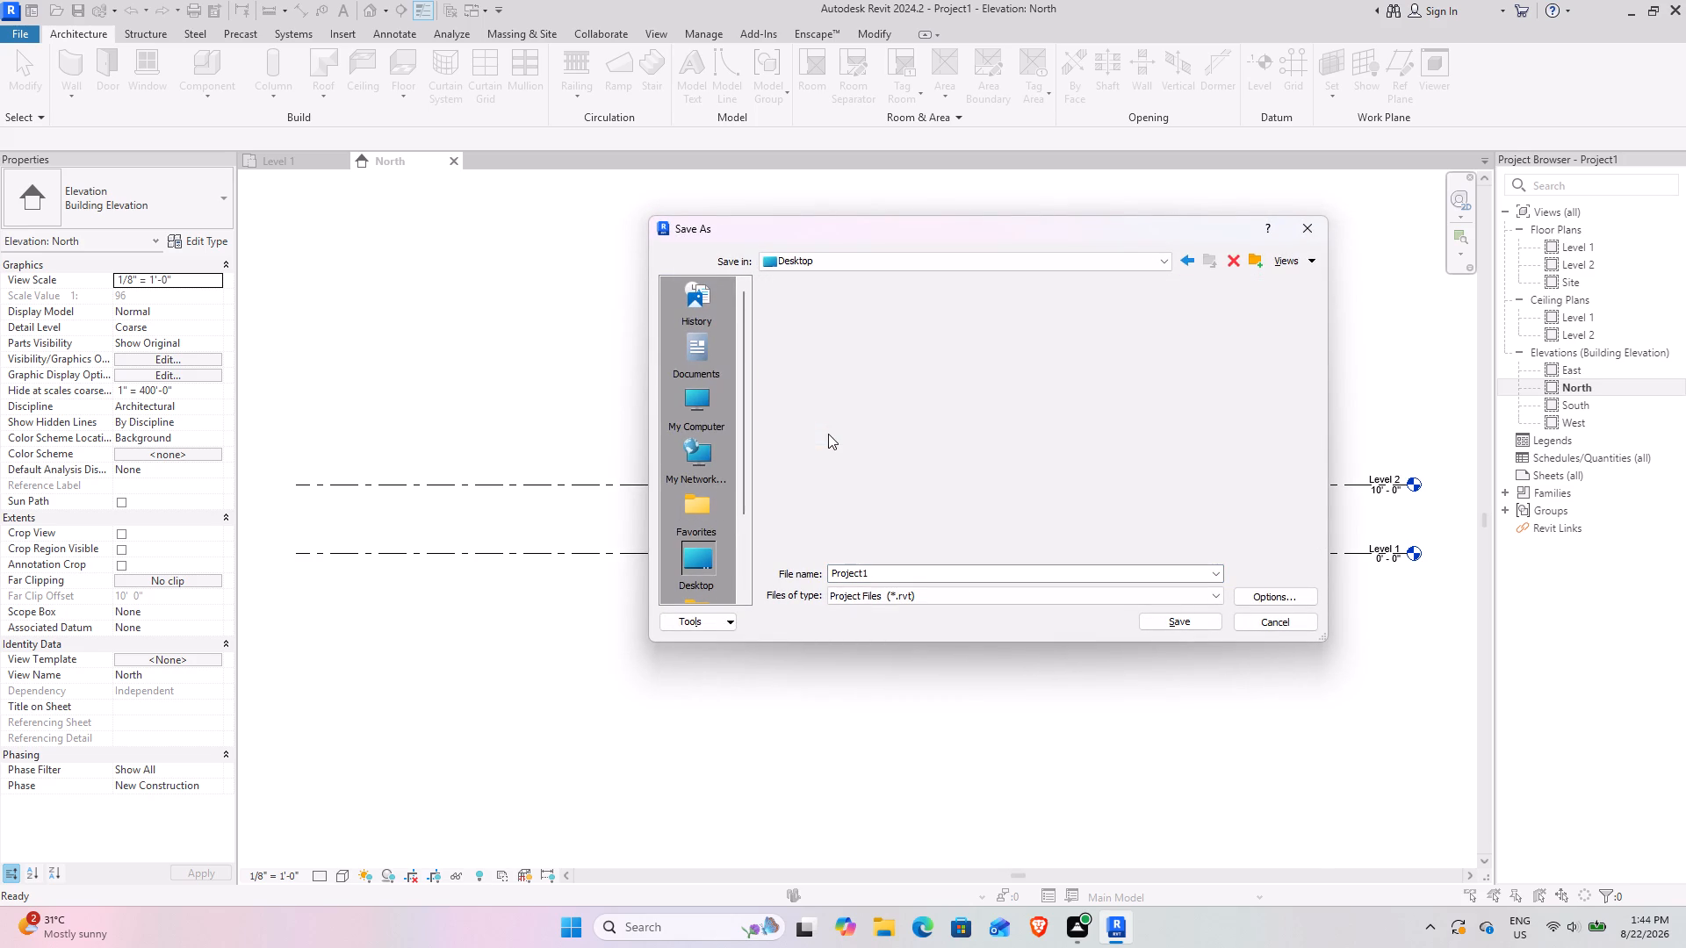
{"action": "left_click", "coordinate": [839, 313]}
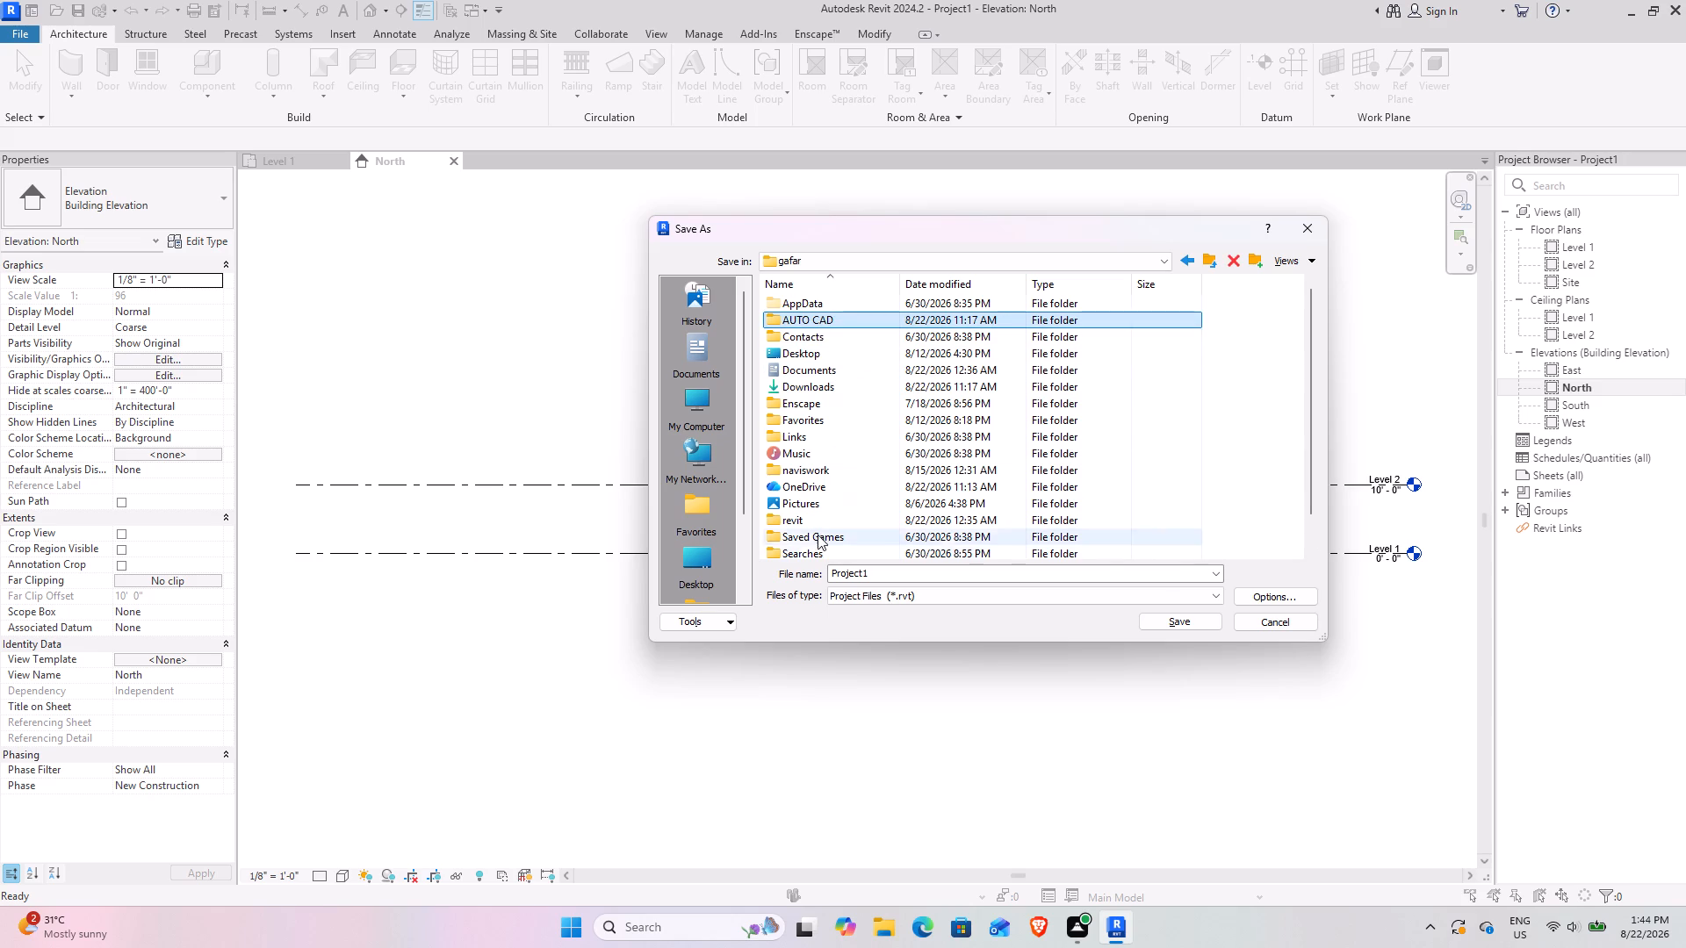
{"action": "double_click", "coordinate": [811, 516]}
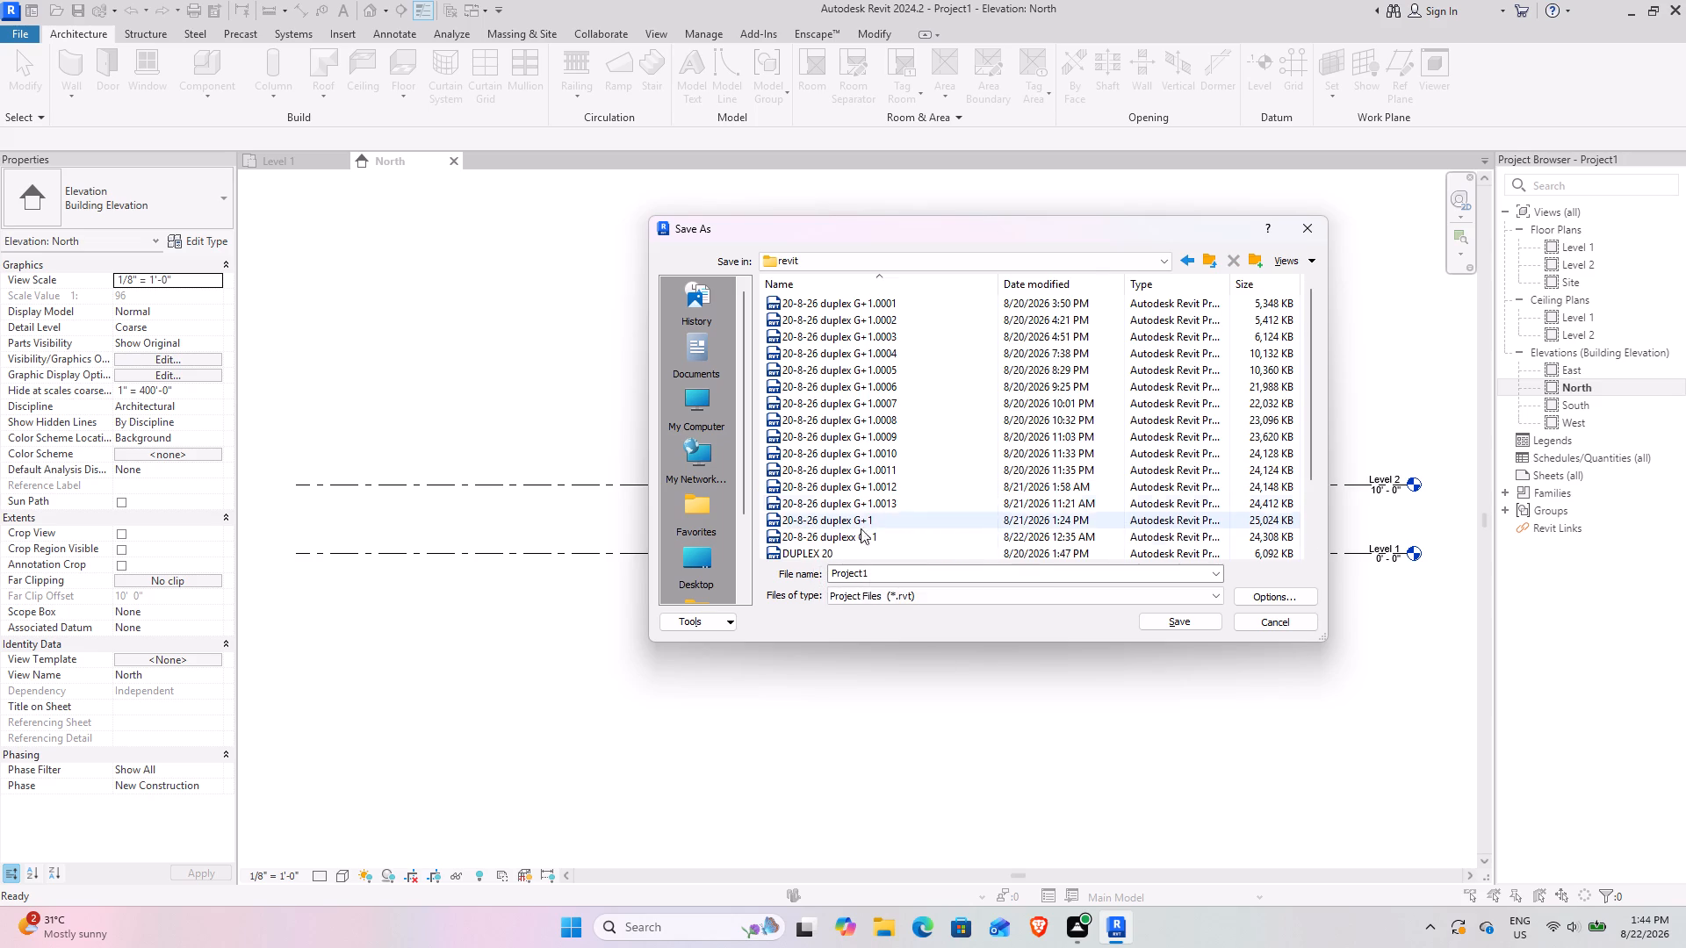
{"action": "scroll", "coordinate": [807, 439], "scroll_direction": "down", "scroll_amount": 4}
{"action": "scroll", "coordinate": [807, 439], "scroll_direction": "up", "scroll_amount": 2}
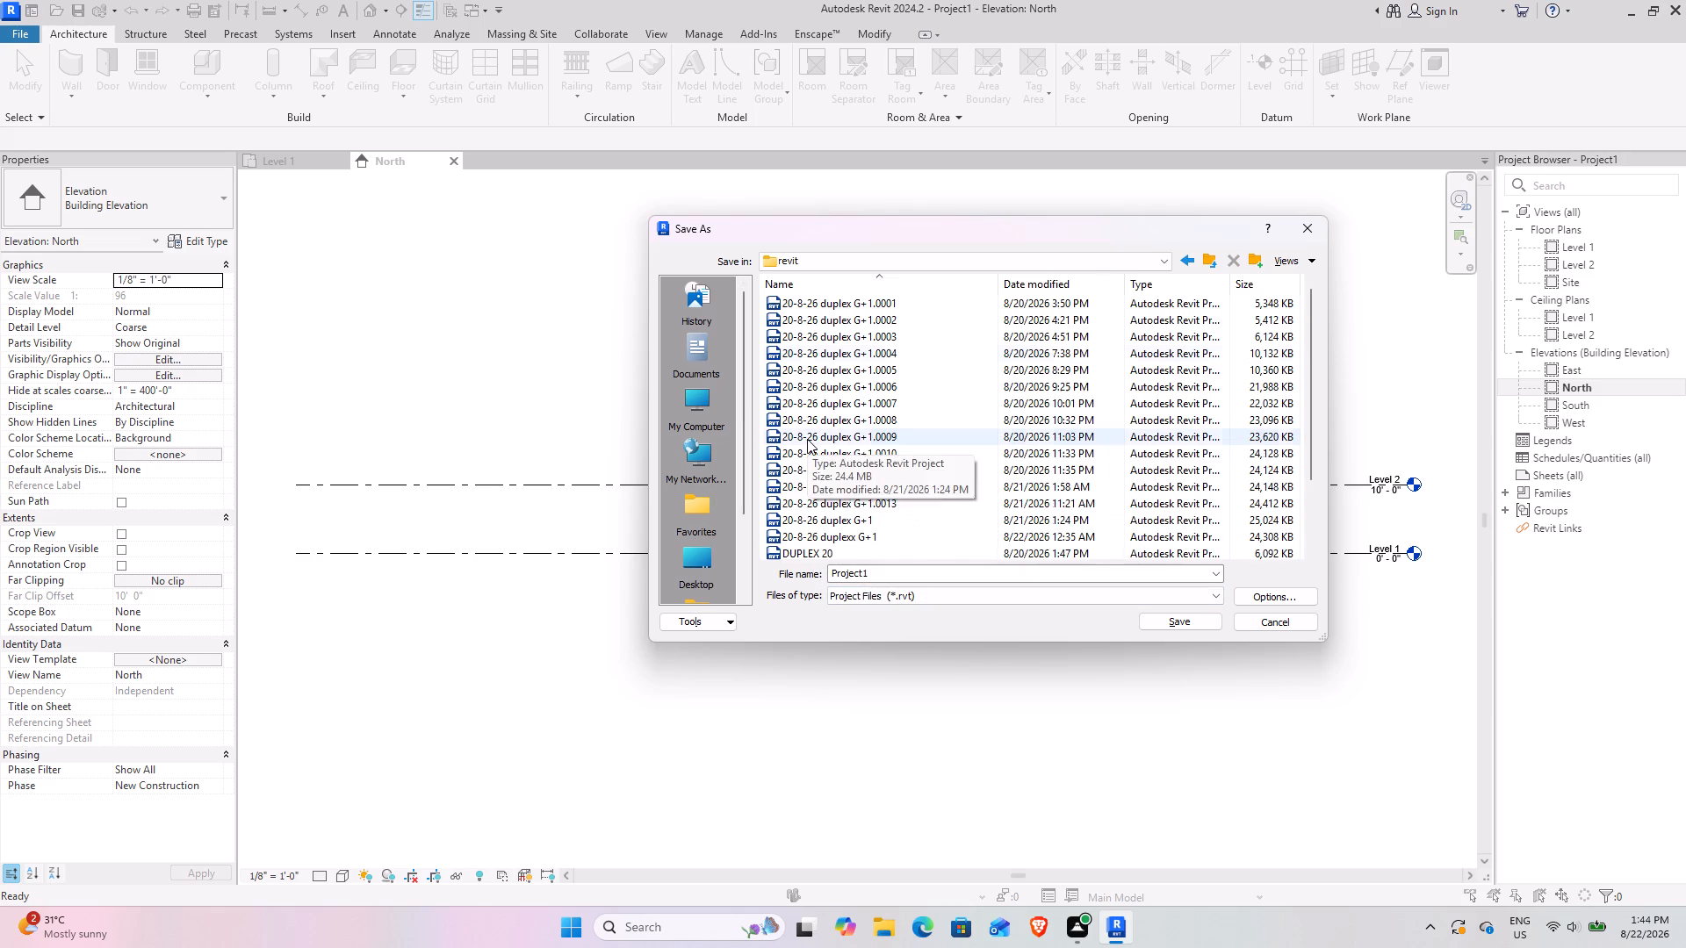
{"action": "scroll", "coordinate": [807, 439], "scroll_direction": "up", "scroll_amount": 6}
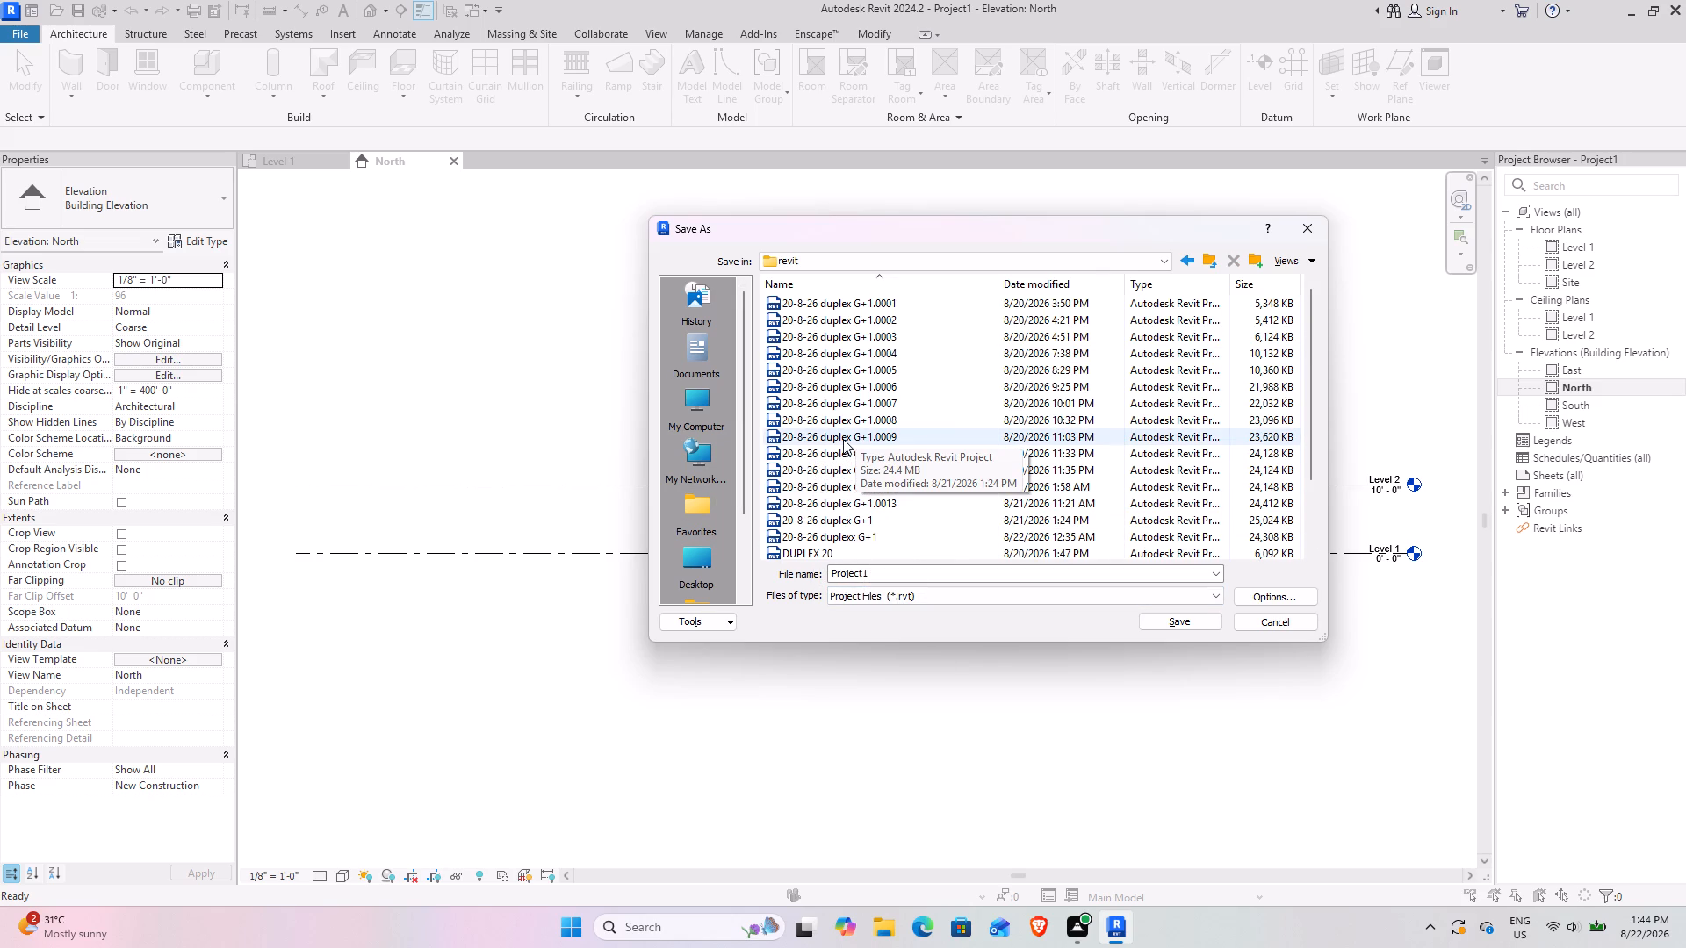
{"action": "scroll", "coordinate": [825, 448], "scroll_direction": "down", "scroll_amount": 5}
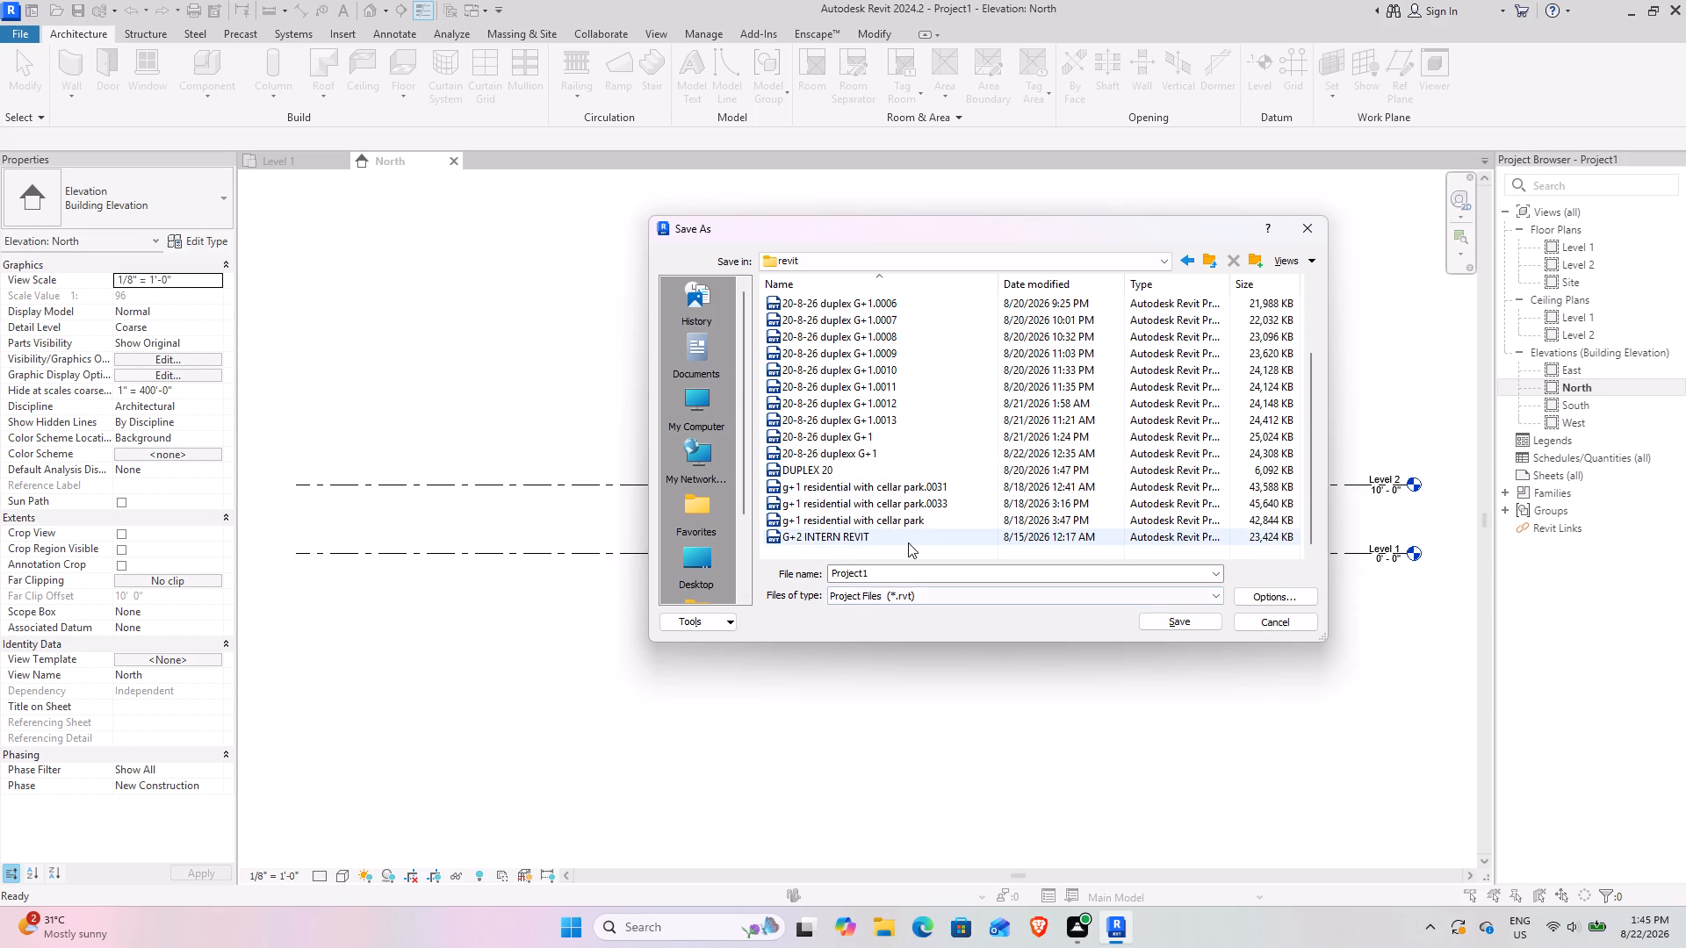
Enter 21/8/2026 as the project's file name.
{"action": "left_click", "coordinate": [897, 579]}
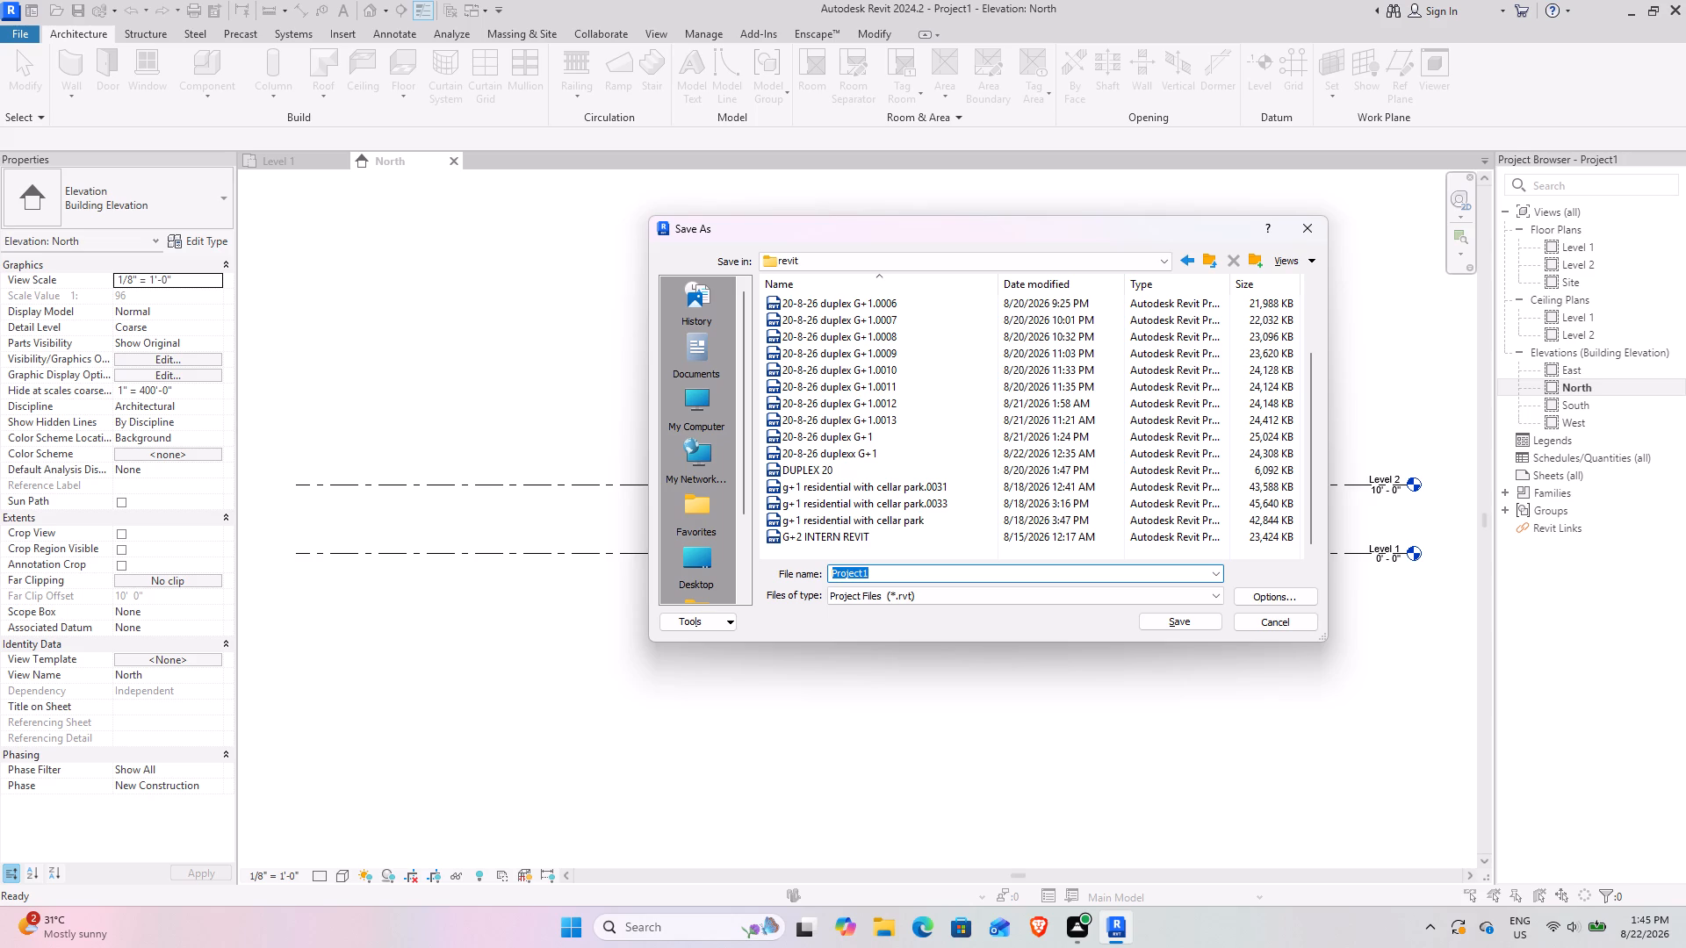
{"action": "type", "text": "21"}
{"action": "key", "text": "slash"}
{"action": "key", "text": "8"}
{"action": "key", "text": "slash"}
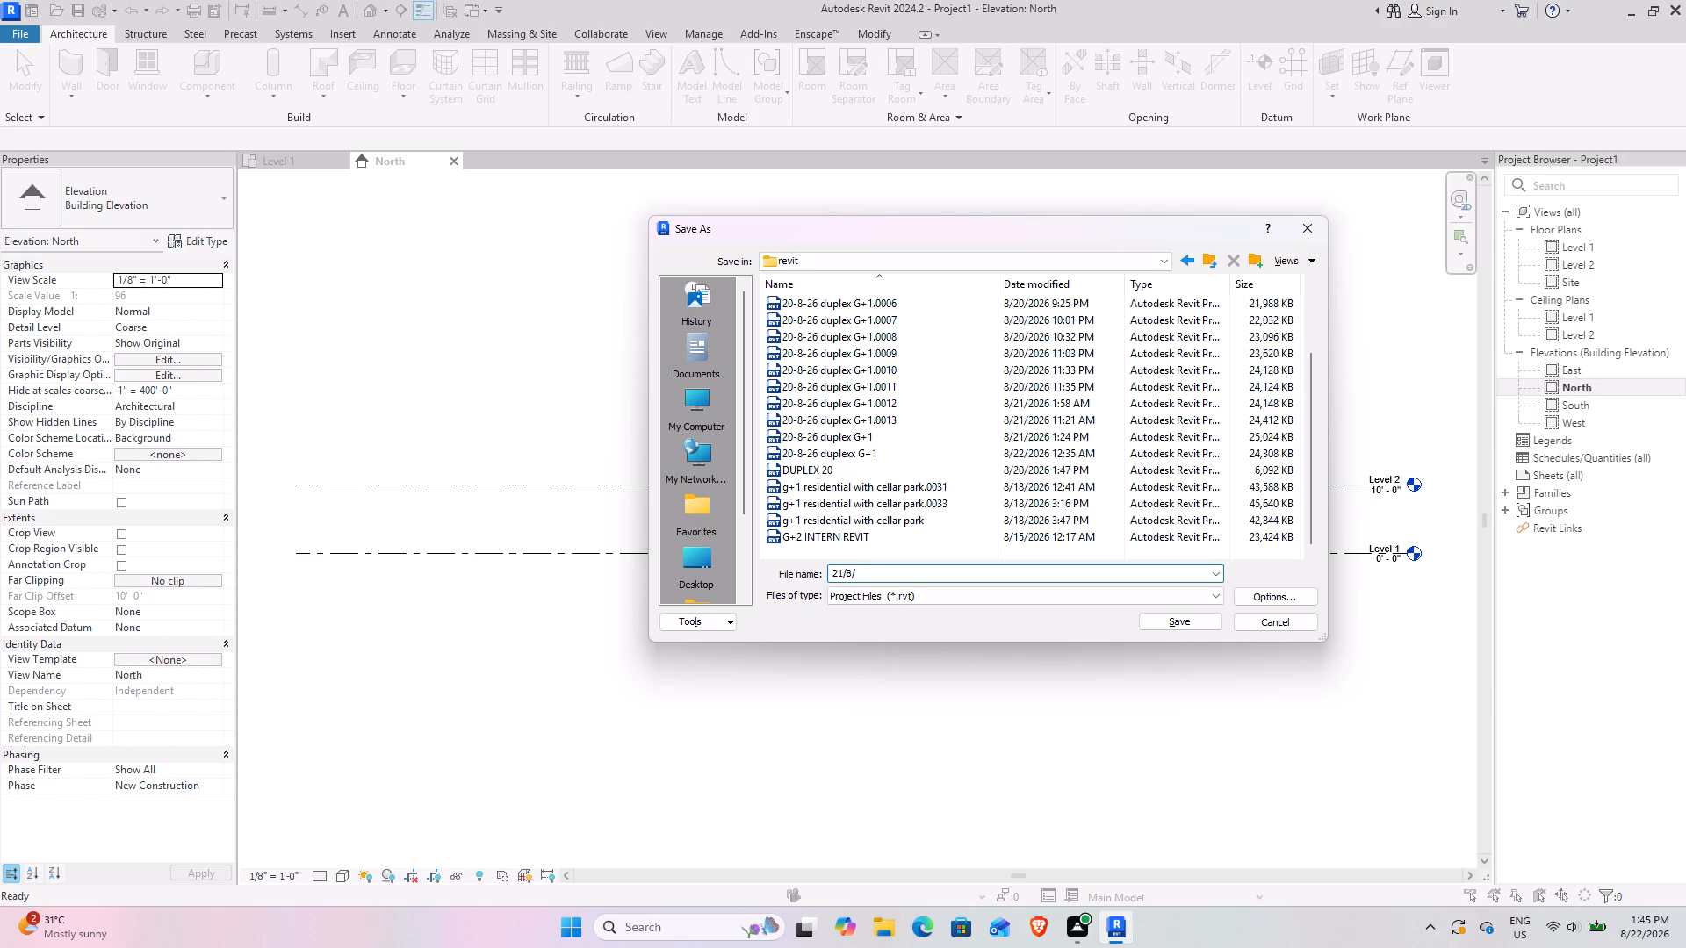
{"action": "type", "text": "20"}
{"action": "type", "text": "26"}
Set the maximum number of backups to 1 in the file save options.
{"action": "left_click", "coordinate": [1301, 593]}
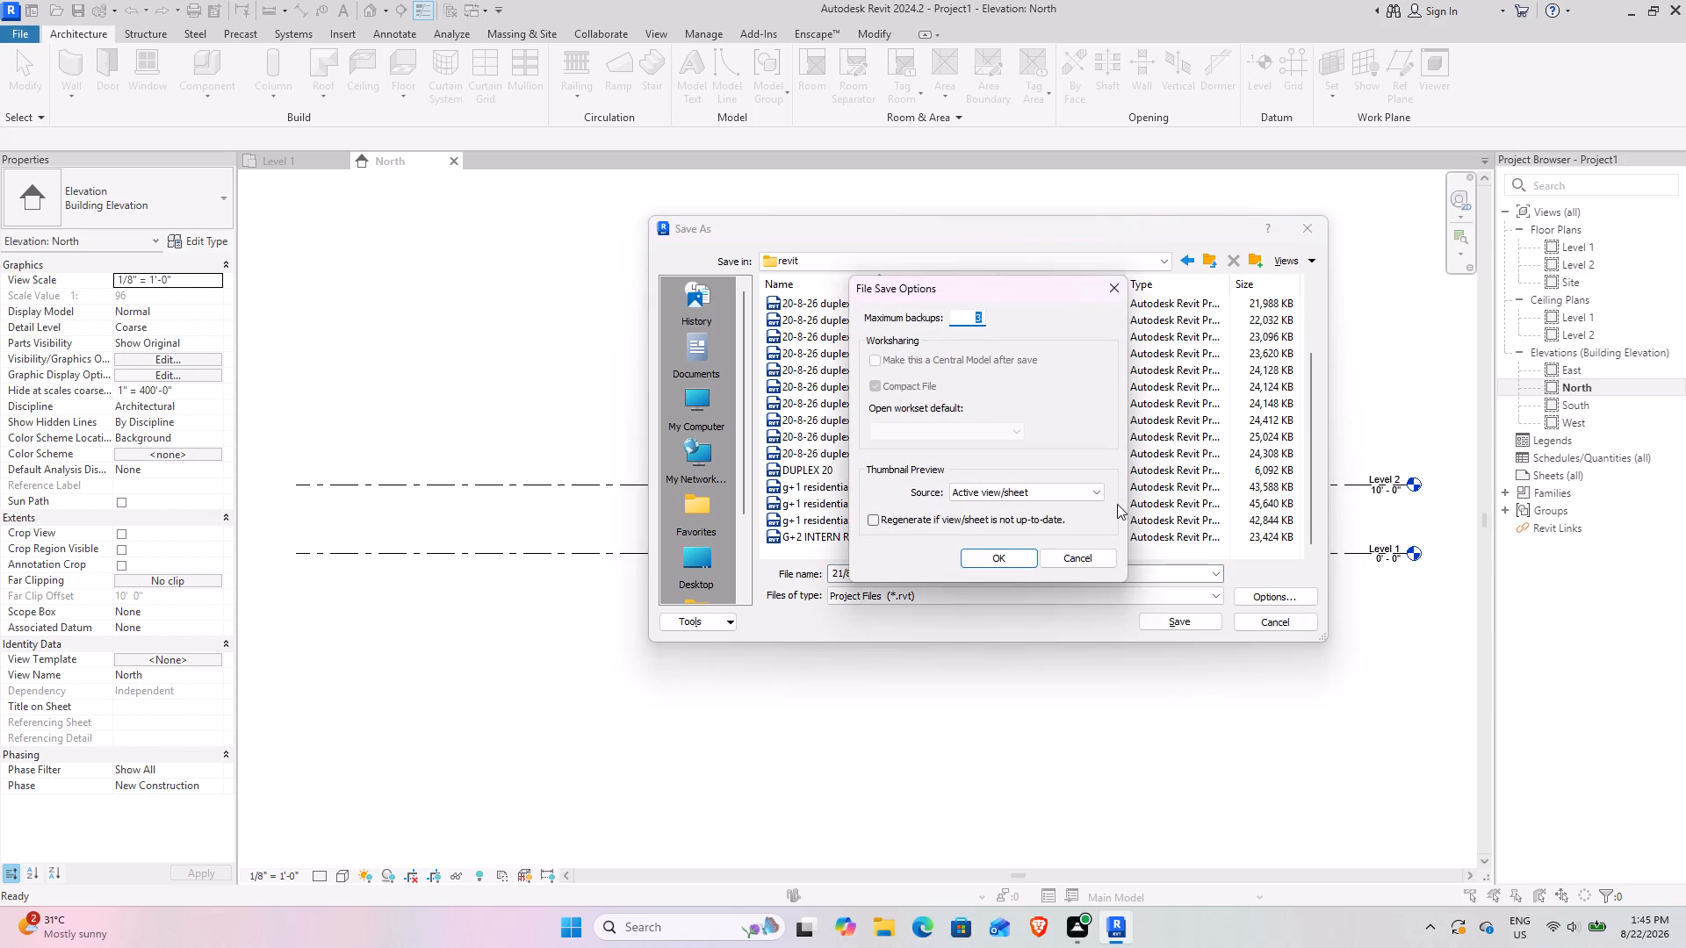
{"action": "key", "text": "1"}
{"action": "left_click", "coordinate": [1013, 565]}
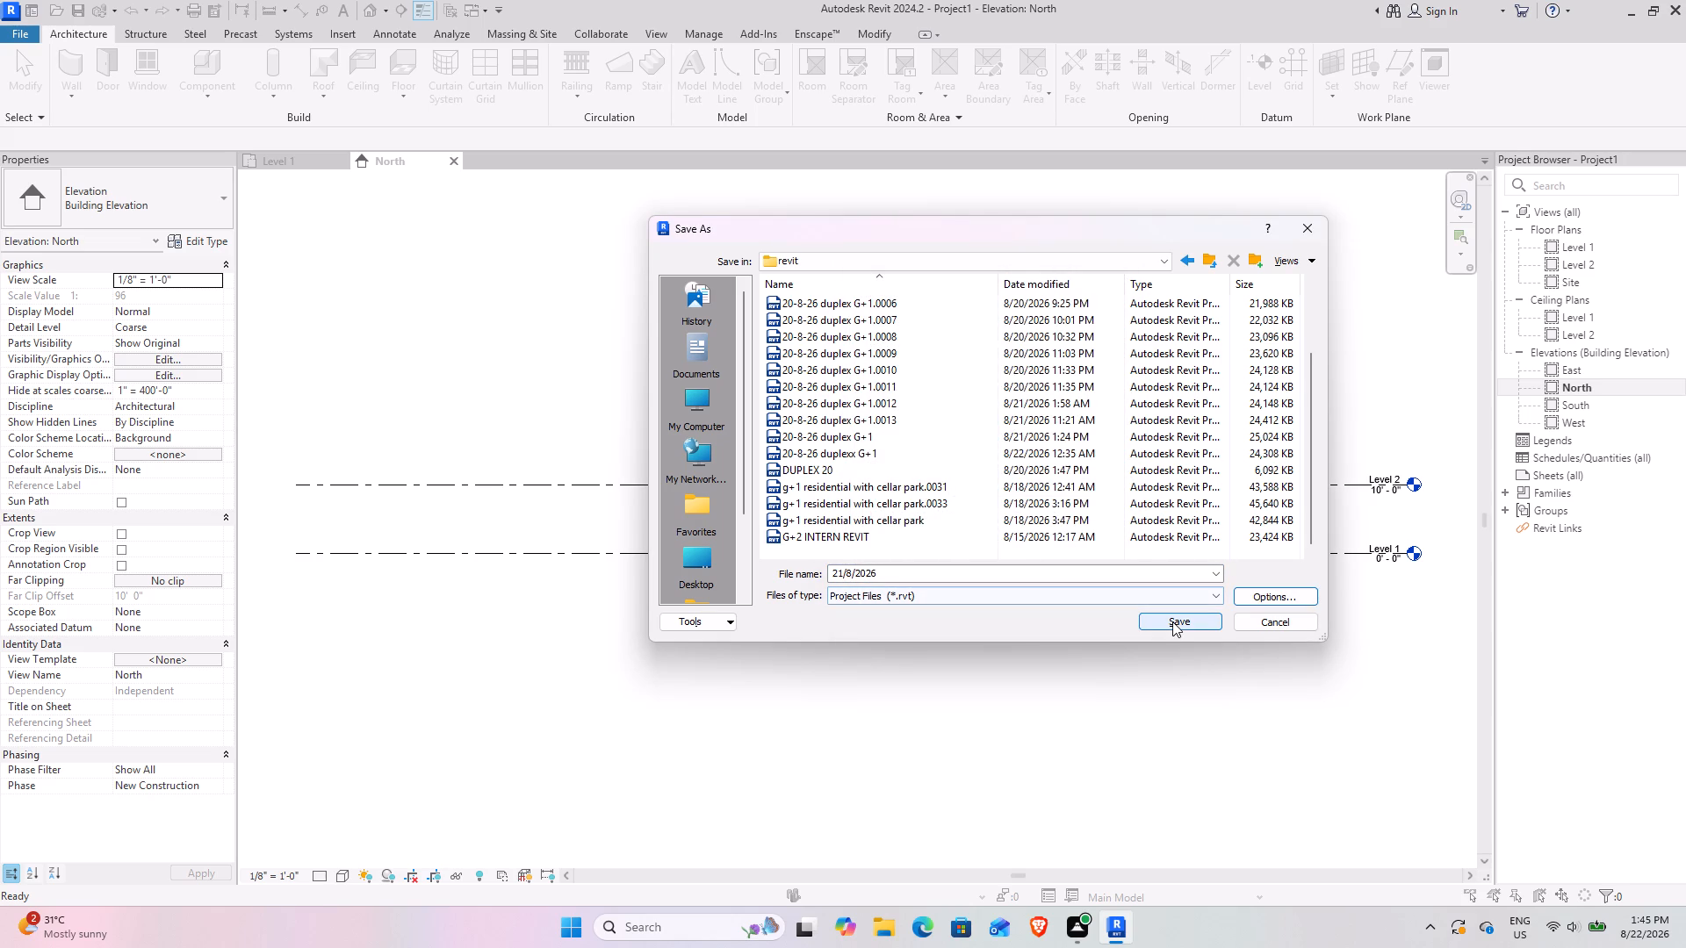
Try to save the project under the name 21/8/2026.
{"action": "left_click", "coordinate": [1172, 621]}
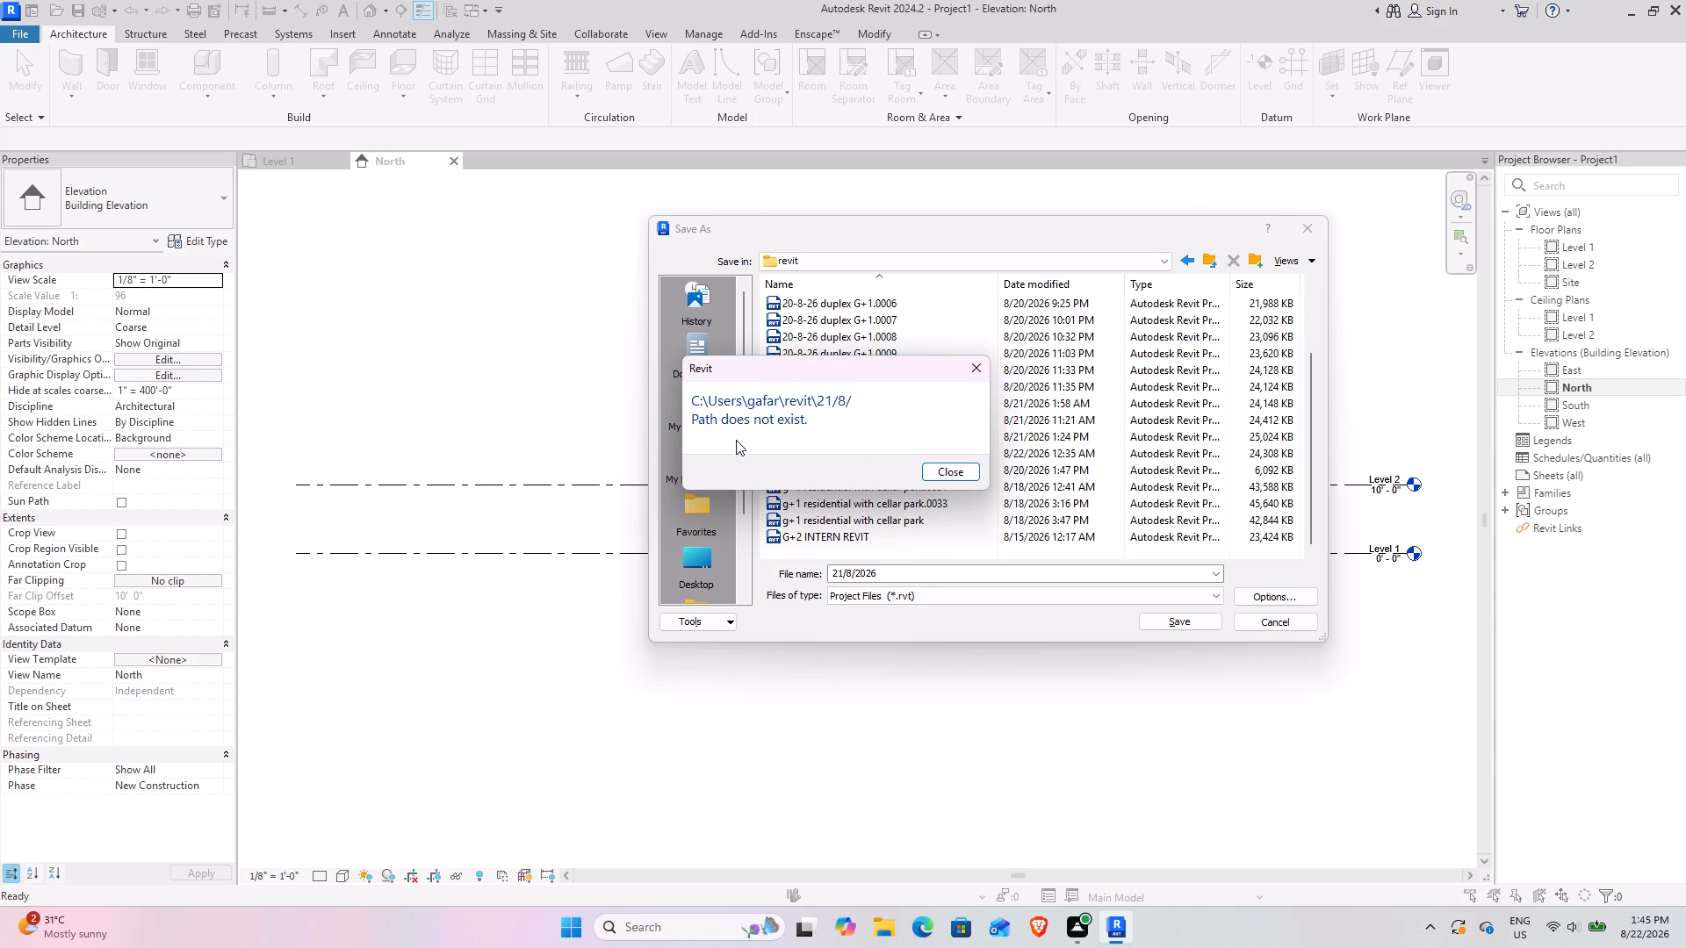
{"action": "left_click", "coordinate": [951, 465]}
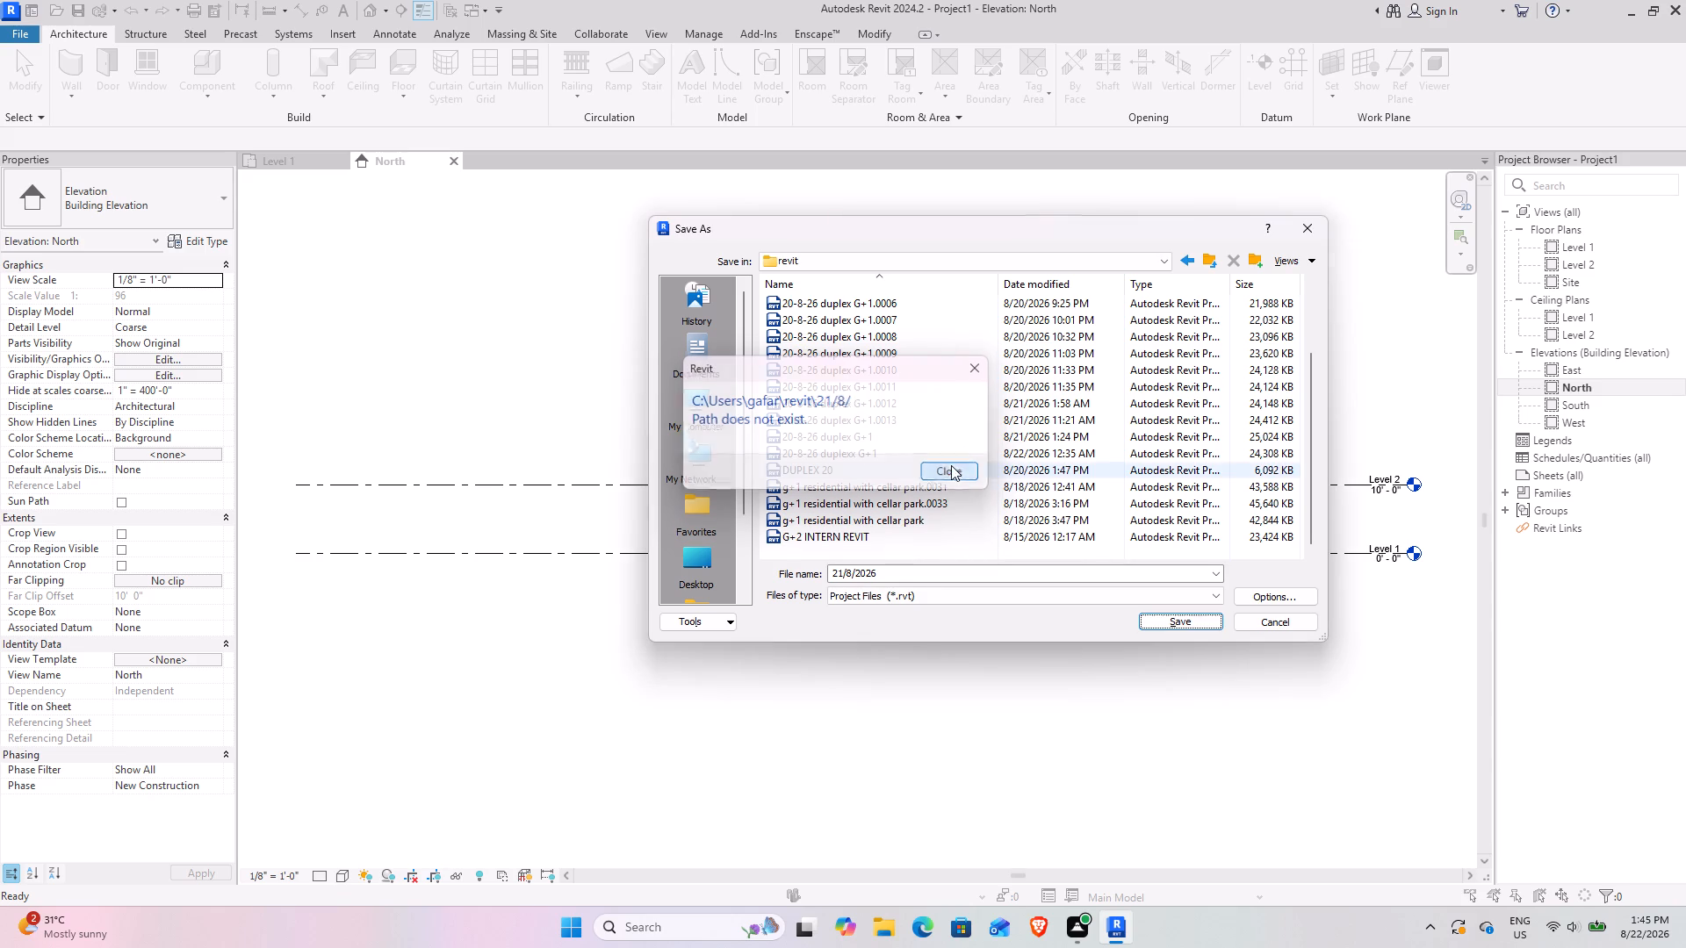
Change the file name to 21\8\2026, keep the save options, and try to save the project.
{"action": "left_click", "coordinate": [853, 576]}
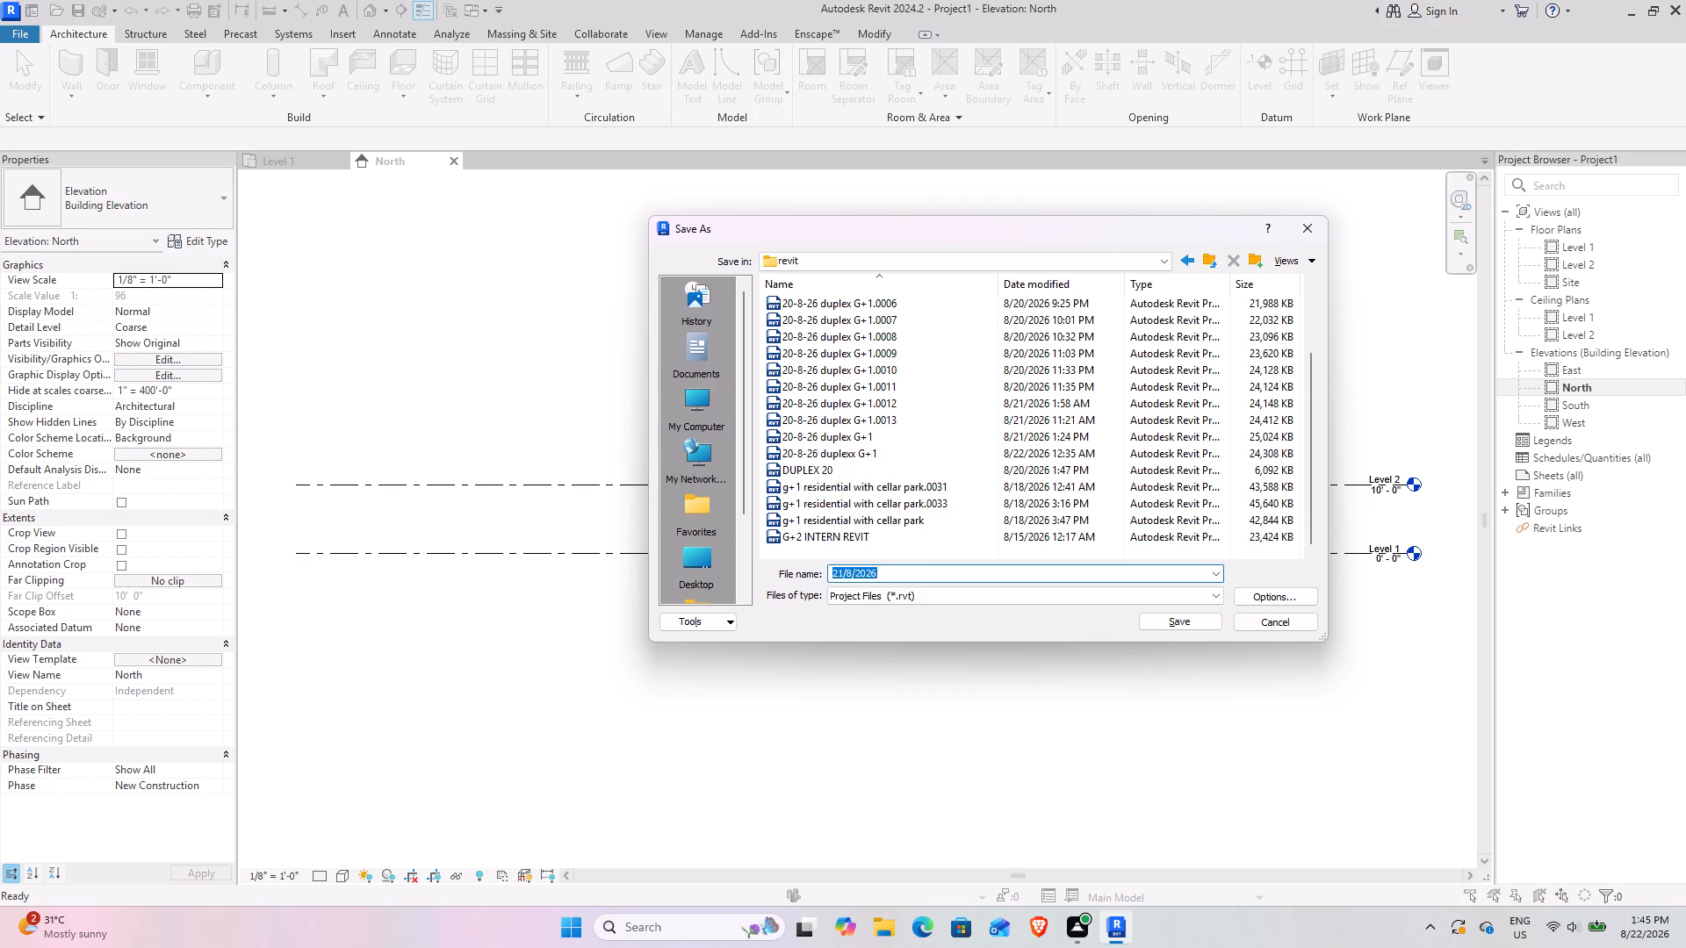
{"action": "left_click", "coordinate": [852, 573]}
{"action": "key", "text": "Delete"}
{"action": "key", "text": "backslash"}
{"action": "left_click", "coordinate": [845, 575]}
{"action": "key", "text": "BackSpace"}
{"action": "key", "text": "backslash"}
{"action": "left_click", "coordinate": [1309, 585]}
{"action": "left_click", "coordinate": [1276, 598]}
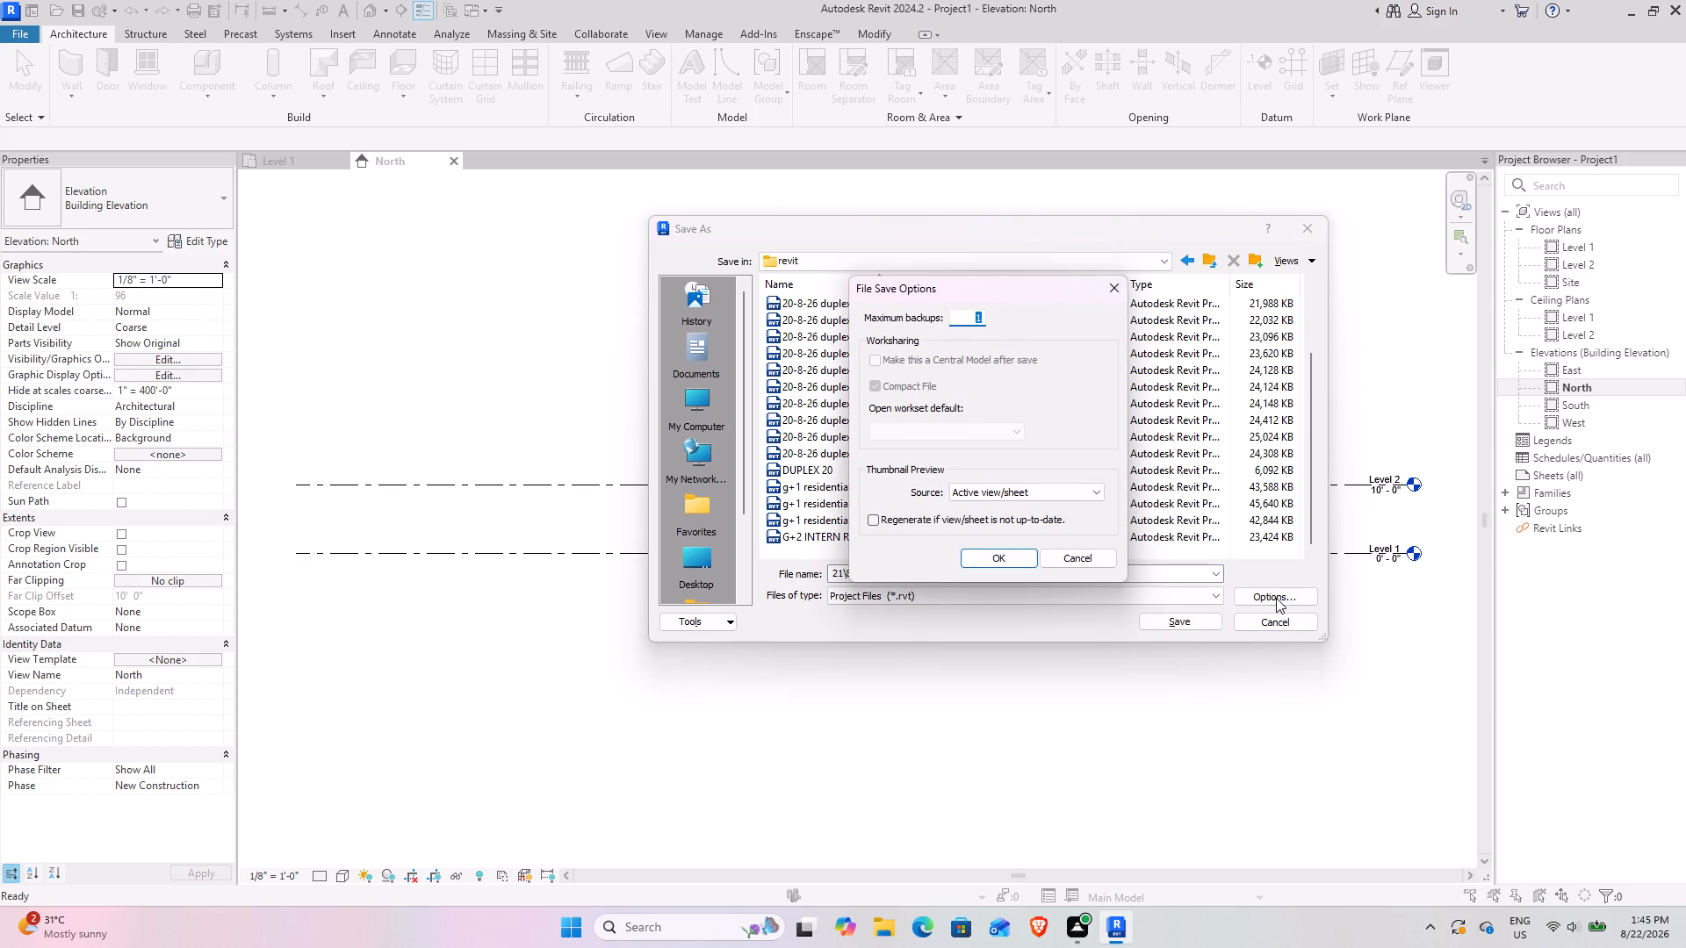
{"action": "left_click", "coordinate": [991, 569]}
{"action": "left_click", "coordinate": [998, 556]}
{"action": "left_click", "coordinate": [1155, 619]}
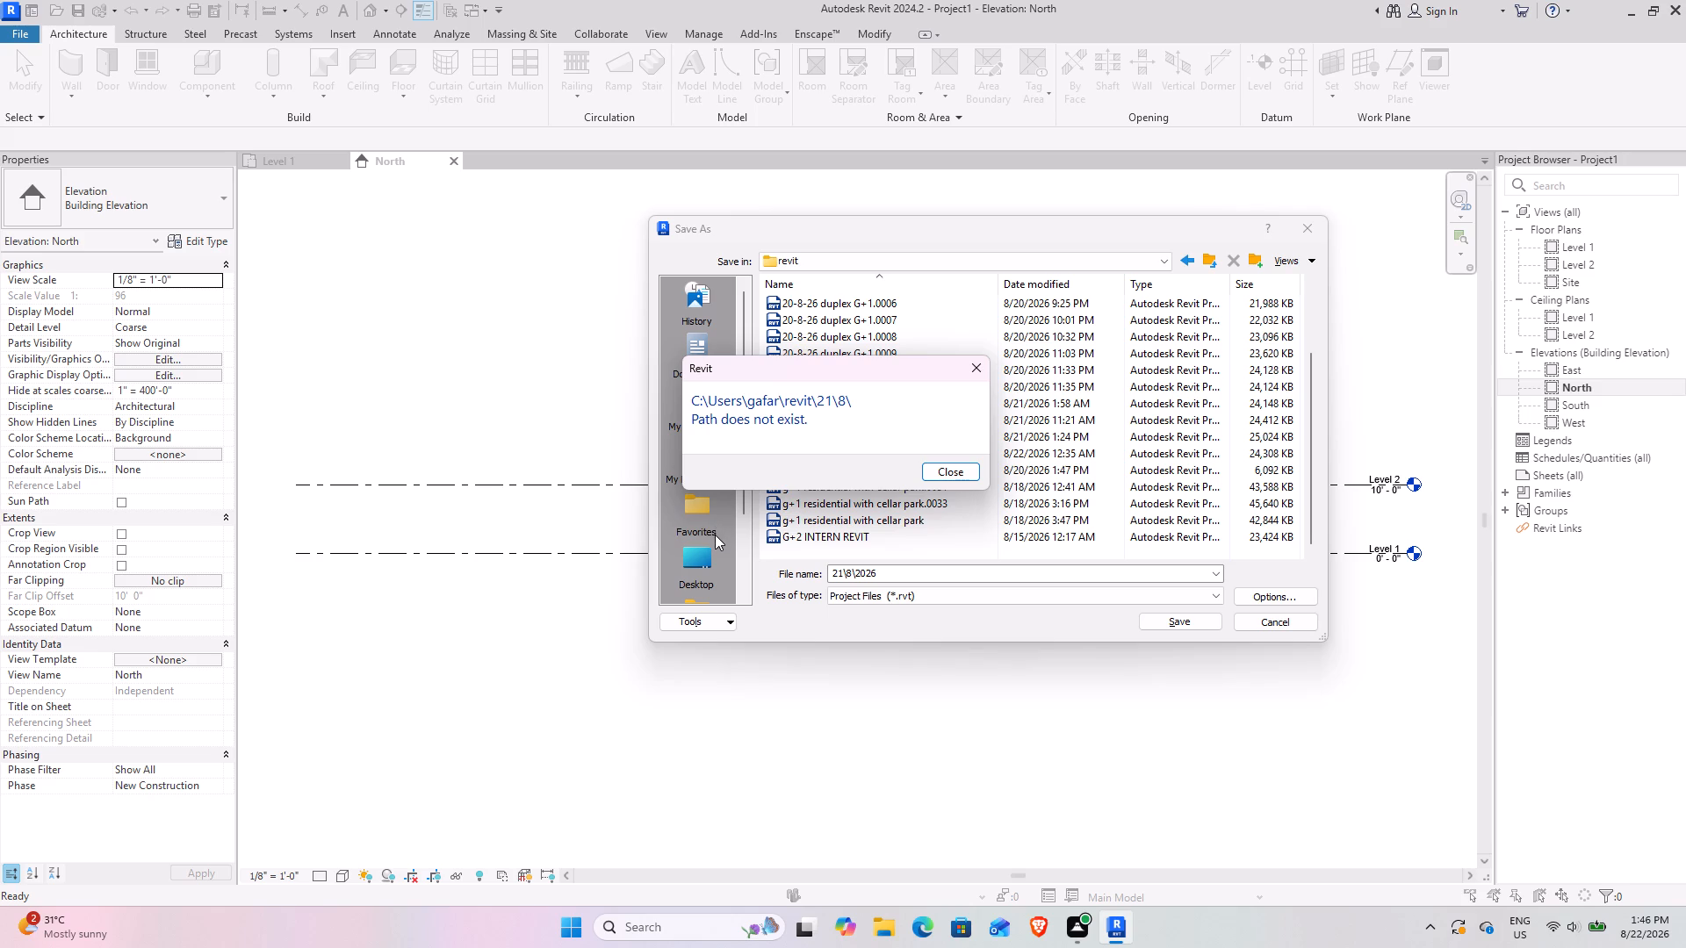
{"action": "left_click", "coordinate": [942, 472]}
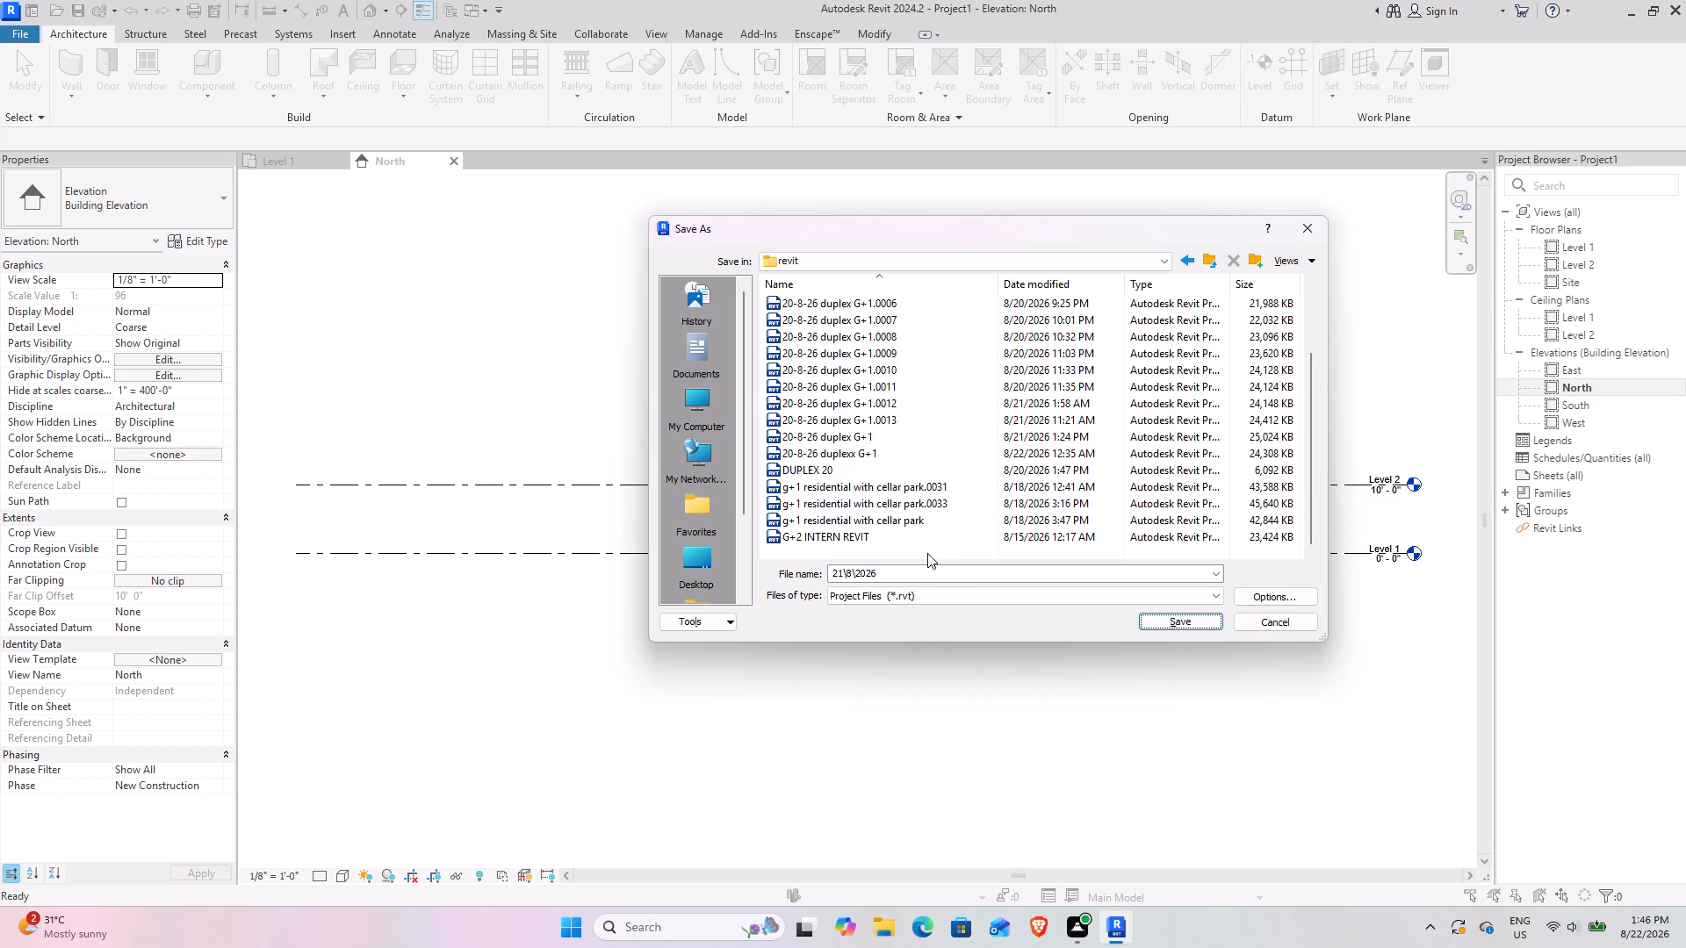
Examine how existing projects in the revit folder and the recently used file names are written.
{"action": "scroll", "coordinate": [963, 385], "scroll_direction": "up", "scroll_amount": 4}
{"action": "scroll", "coordinate": [958, 385], "scroll_direction": "down", "scroll_amount": 3}
{"action": "scroll", "coordinate": [955, 385], "scroll_direction": "up", "scroll_amount": 3}
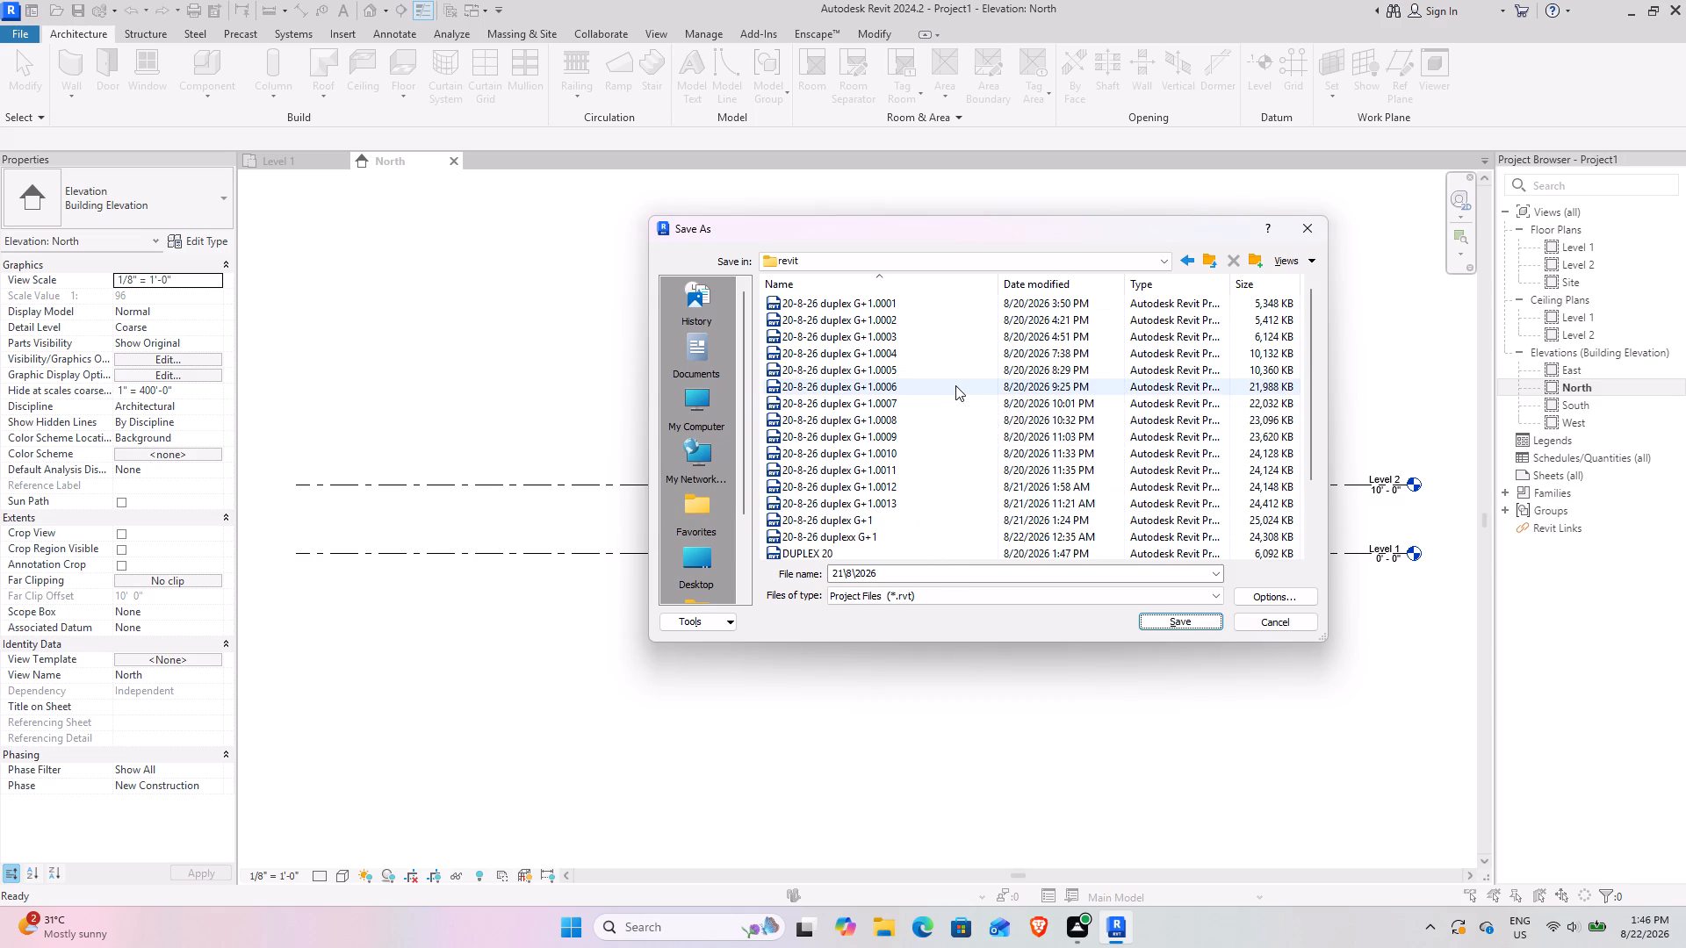
{"action": "scroll", "coordinate": [953, 385], "scroll_direction": "down", "scroll_amount": 3}
{"action": "scroll", "coordinate": [946, 394], "scroll_direction": "up", "scroll_amount": 2}
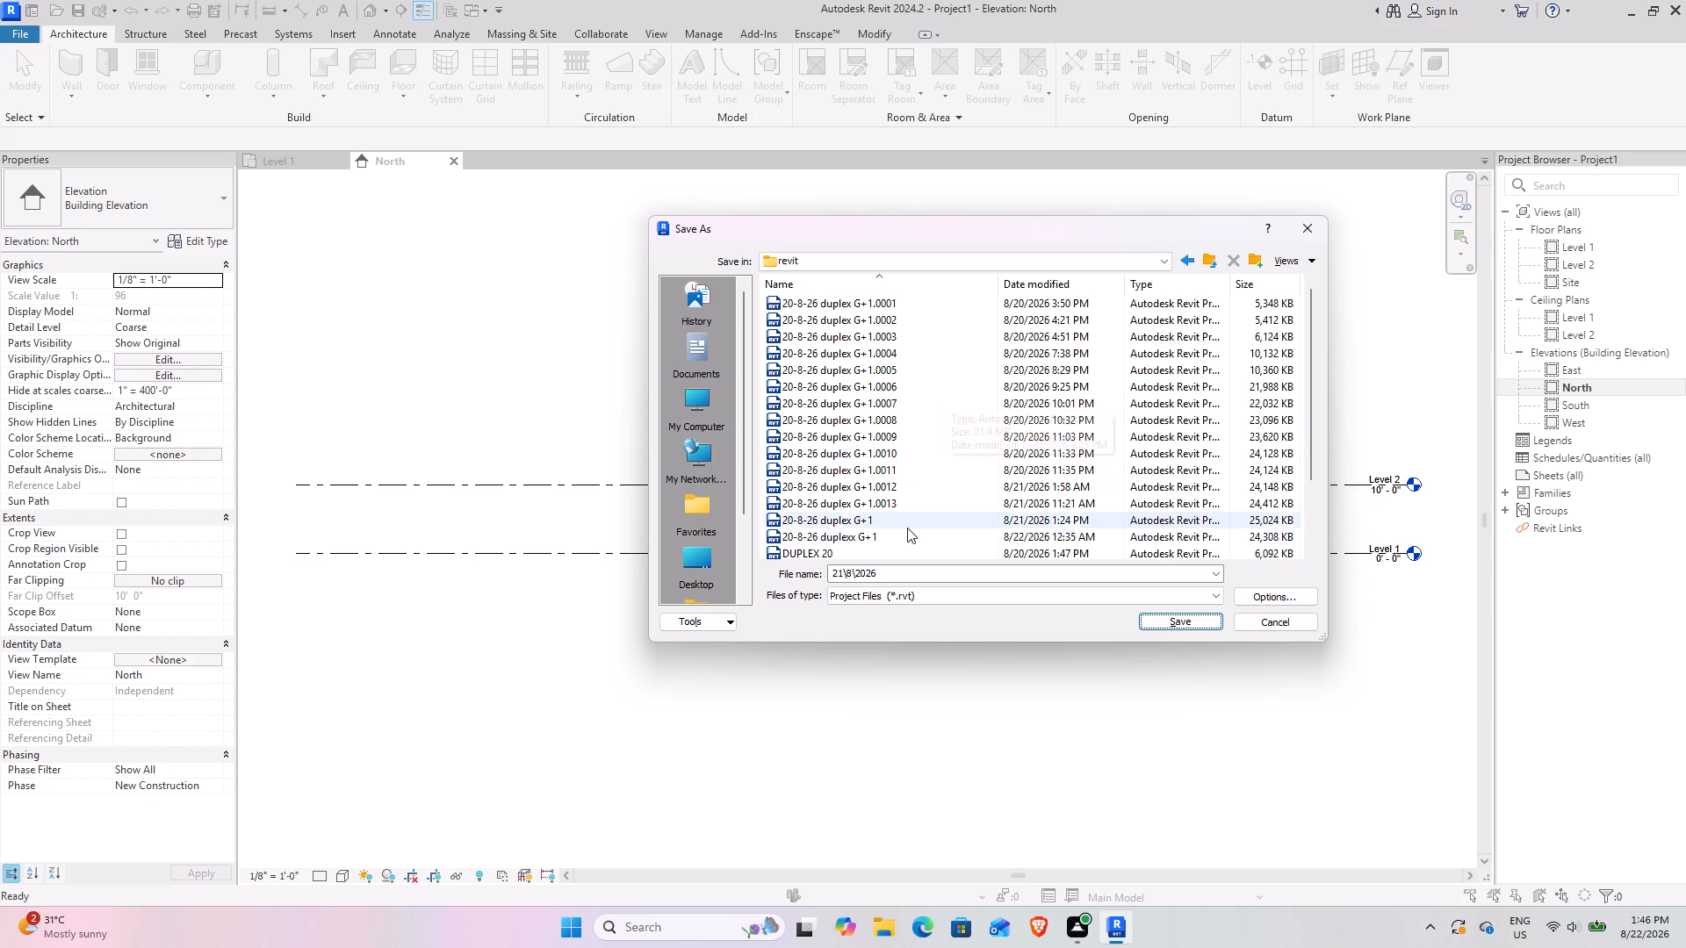
{"action": "scroll", "coordinate": [903, 393], "scroll_direction": "down", "scroll_amount": 4}
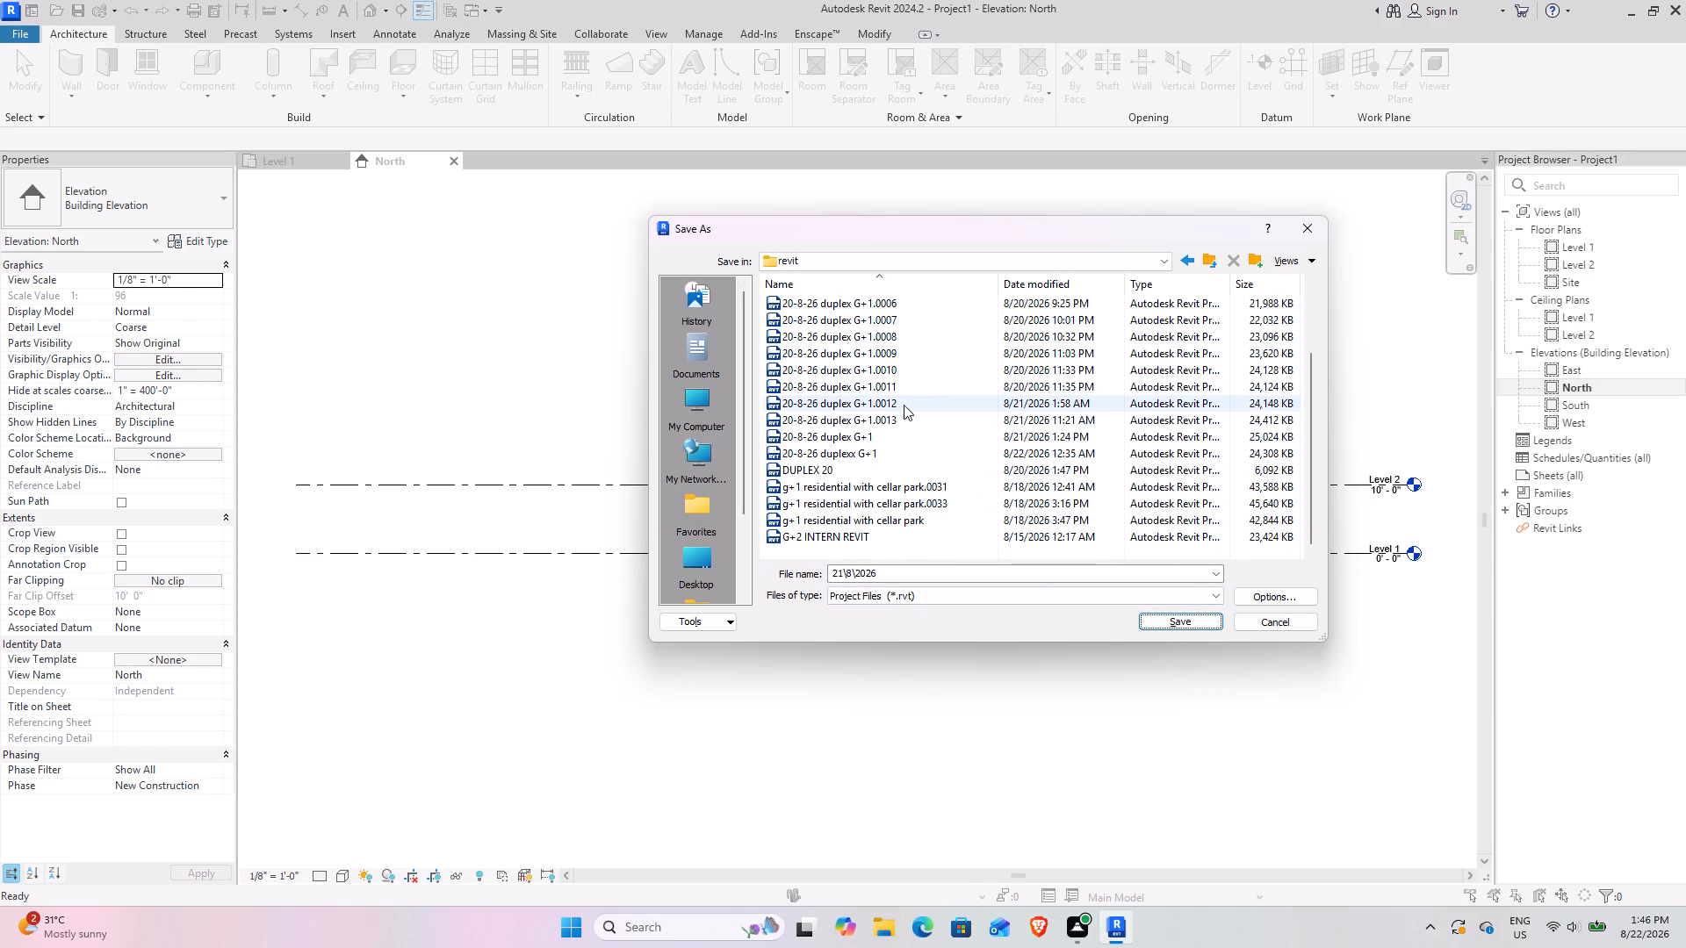
{"action": "scroll", "coordinate": [904, 405], "scroll_direction": "down", "scroll_amount": 1}
{"action": "left_click", "coordinate": [1193, 576]}
{"action": "left_click", "coordinate": [1224, 572]}
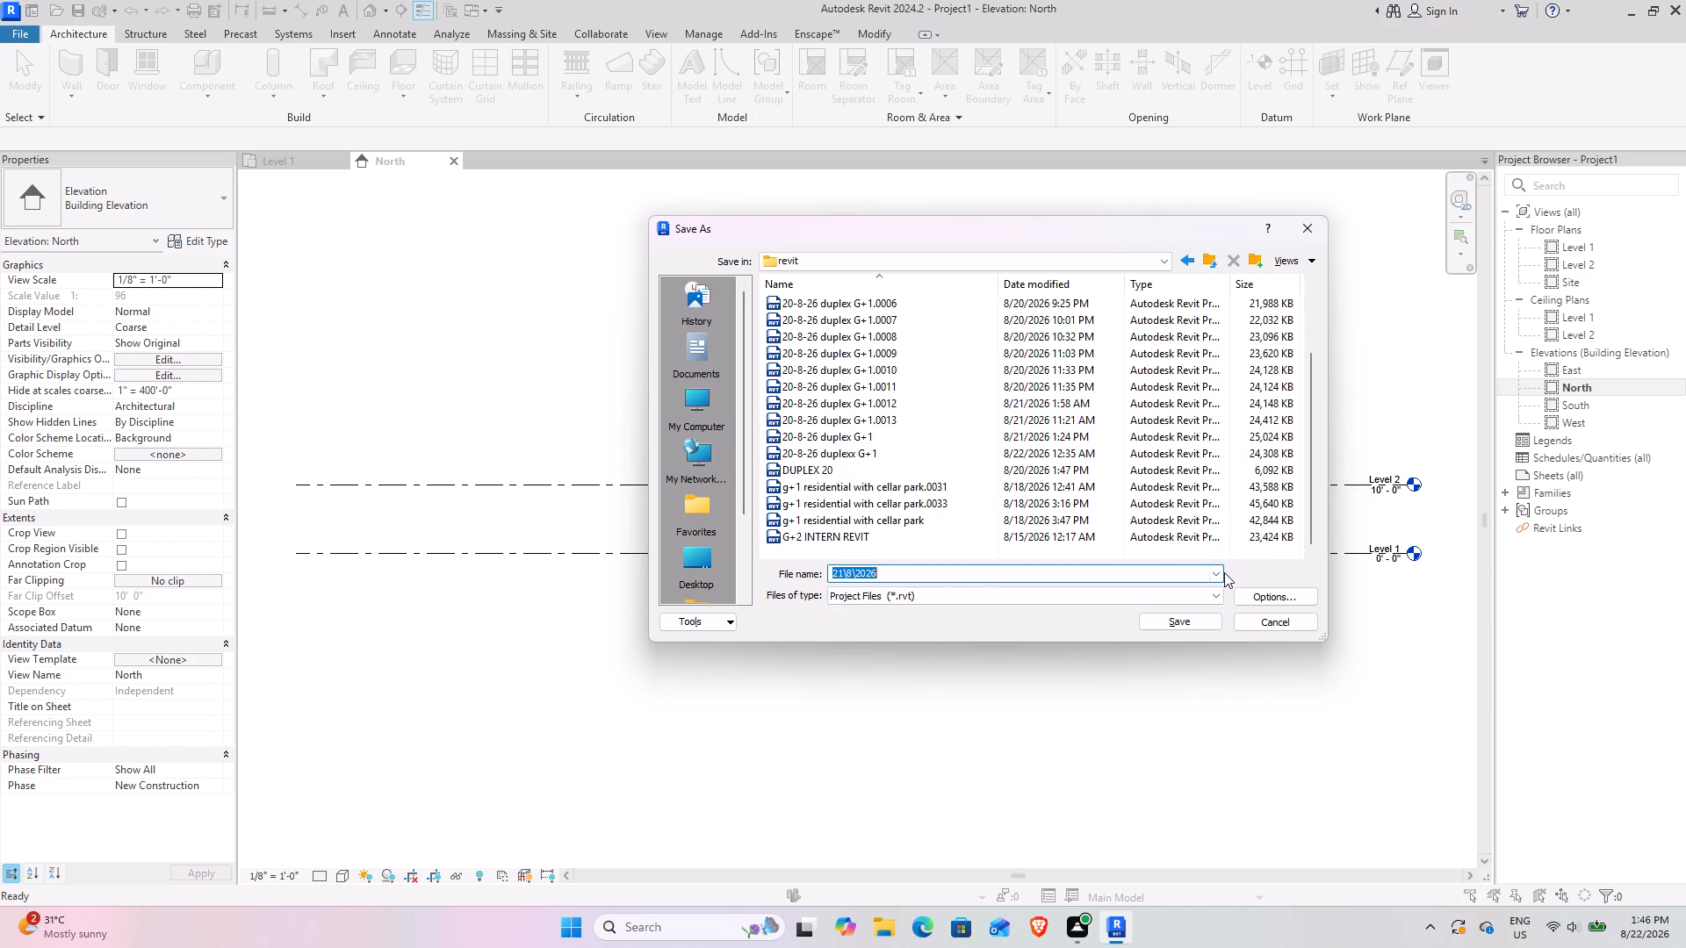
{"action": "left_click", "coordinate": [1221, 572]}
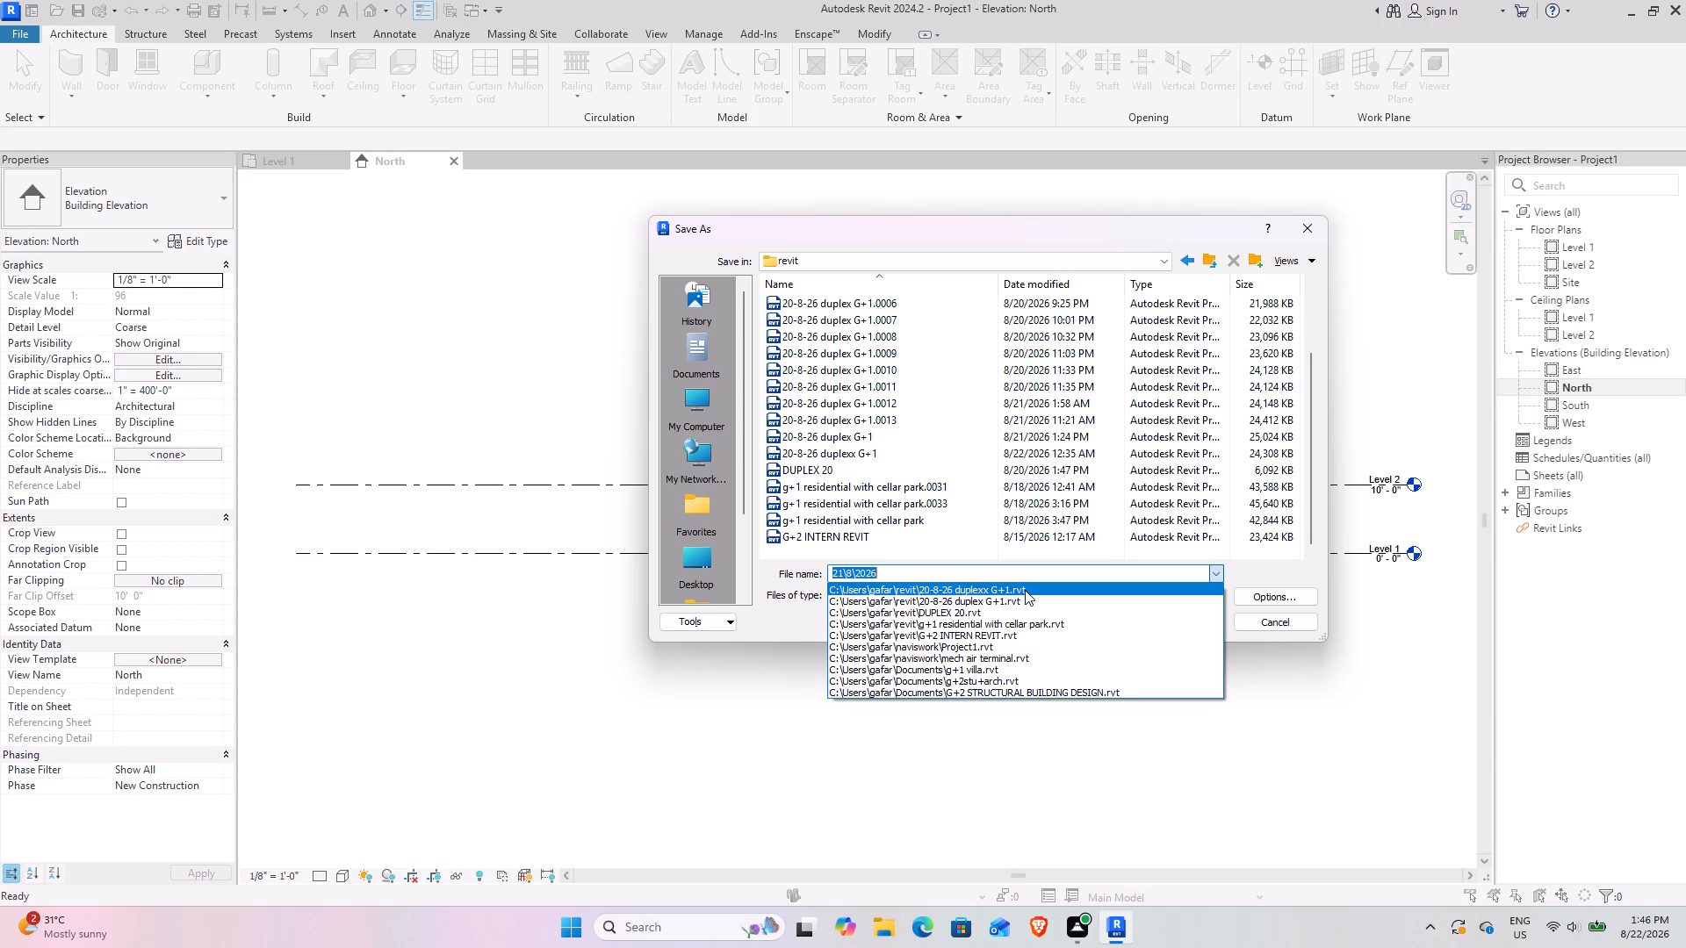
Replace the project's file name with G+1 ELEVATION 21\8.
{"action": "left_click", "coordinate": [962, 571]}
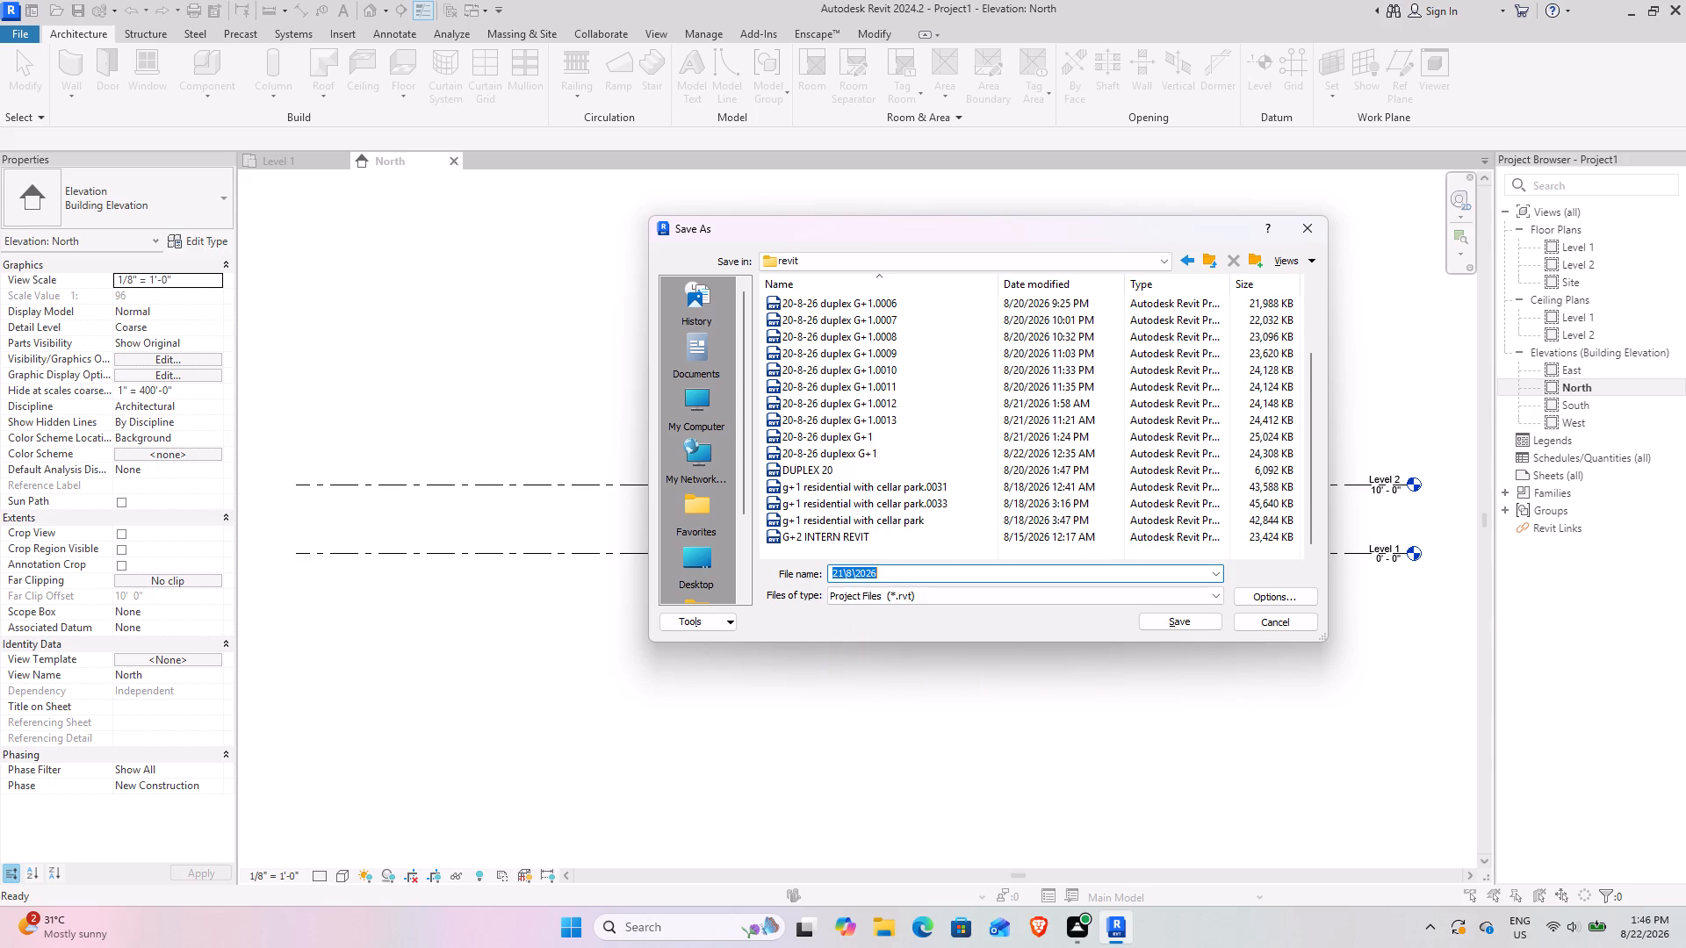
{"action": "key", "text": "BackSpace"}
{"action": "key", "text": "g"}
{"action": "key", "text": "shift+plus"}
{"action": "key", "text": "1"}
{"action": "key", "text": "space"}
{"action": "type", "text": "ELE"}
{"action": "type", "text": "VATION"}
{"action": "key", "text": "space"}
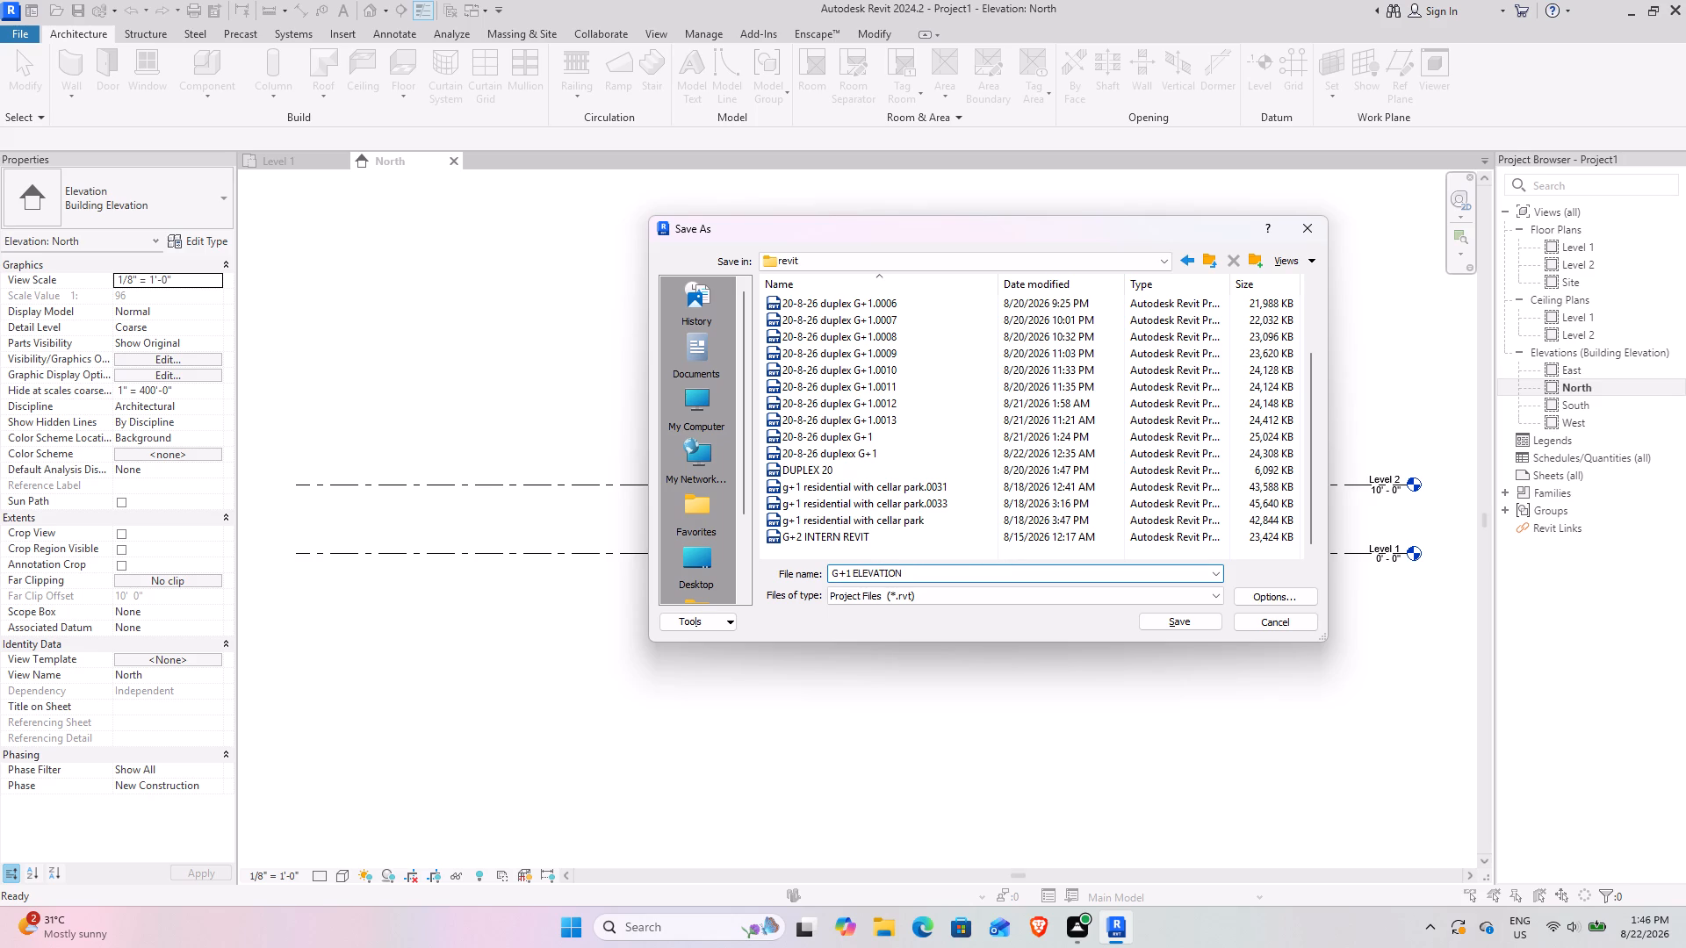
{"action": "type", "text": "21"}
{"action": "key", "text": "backslash"}
{"action": "key", "text": "8"}
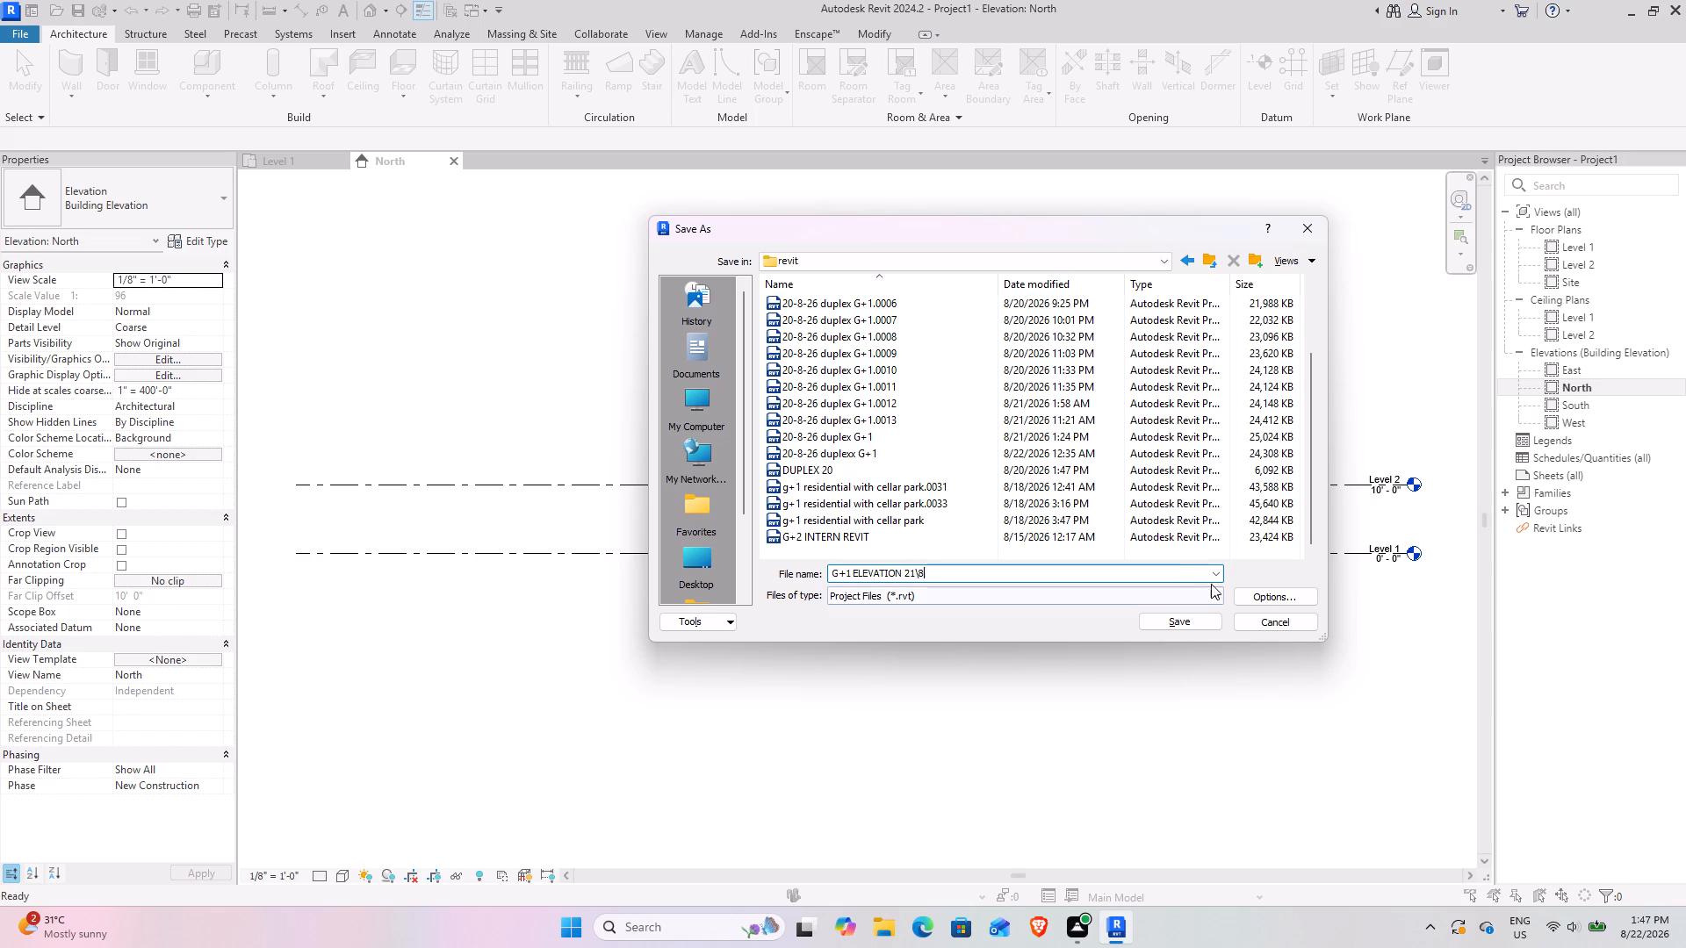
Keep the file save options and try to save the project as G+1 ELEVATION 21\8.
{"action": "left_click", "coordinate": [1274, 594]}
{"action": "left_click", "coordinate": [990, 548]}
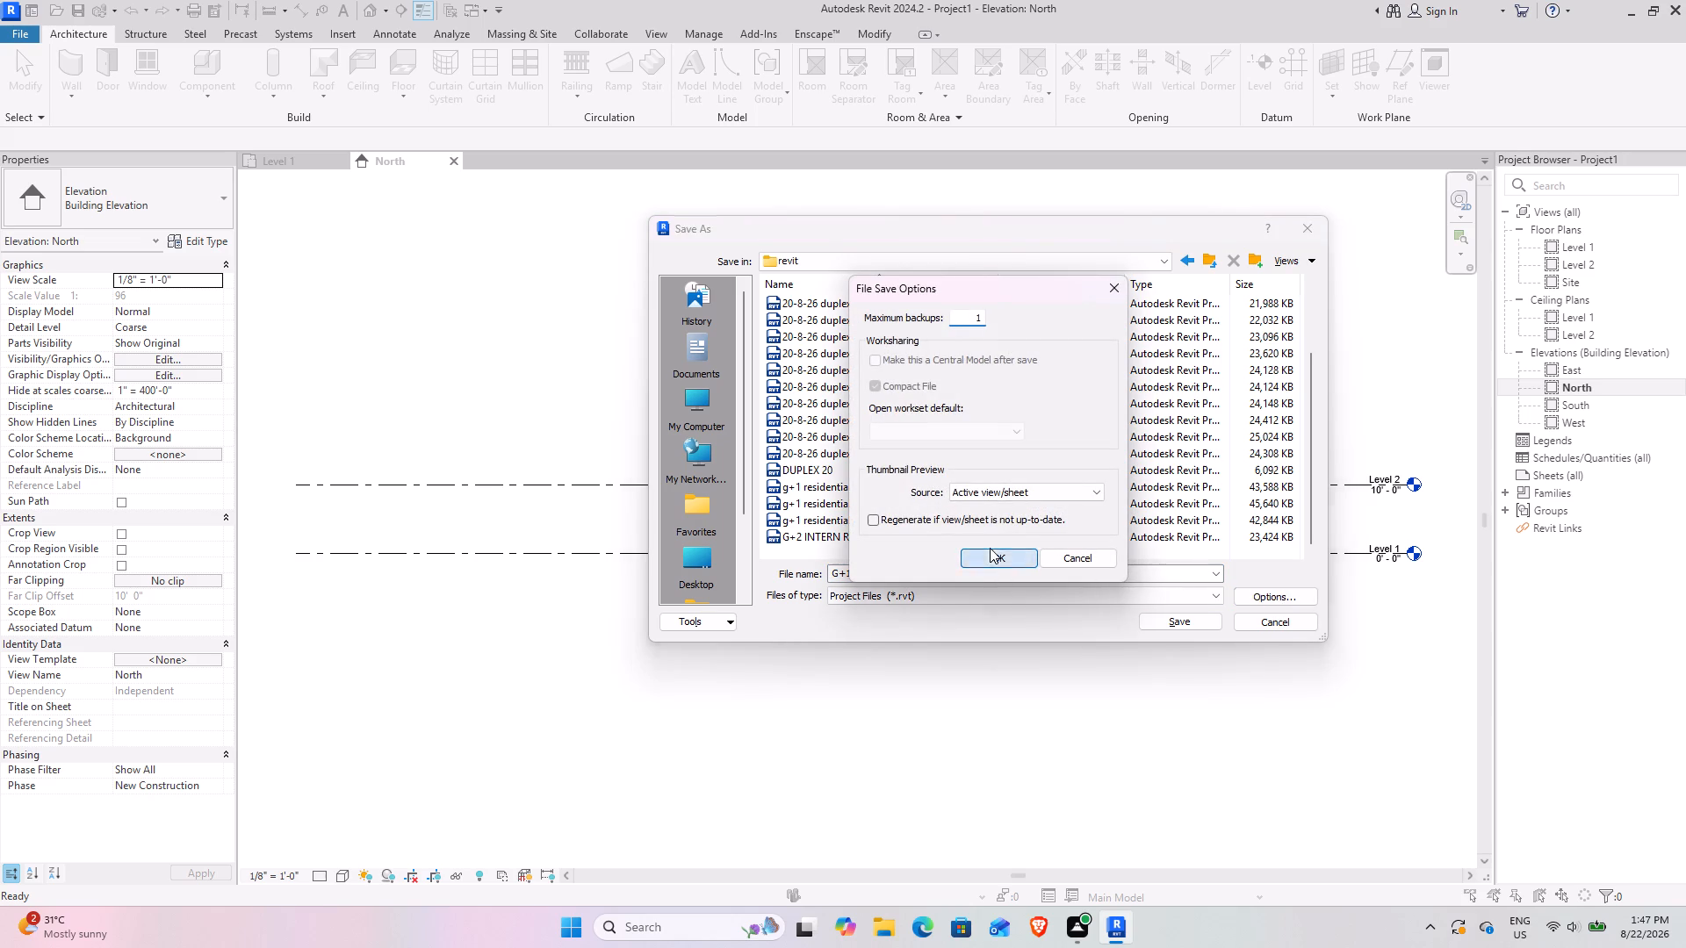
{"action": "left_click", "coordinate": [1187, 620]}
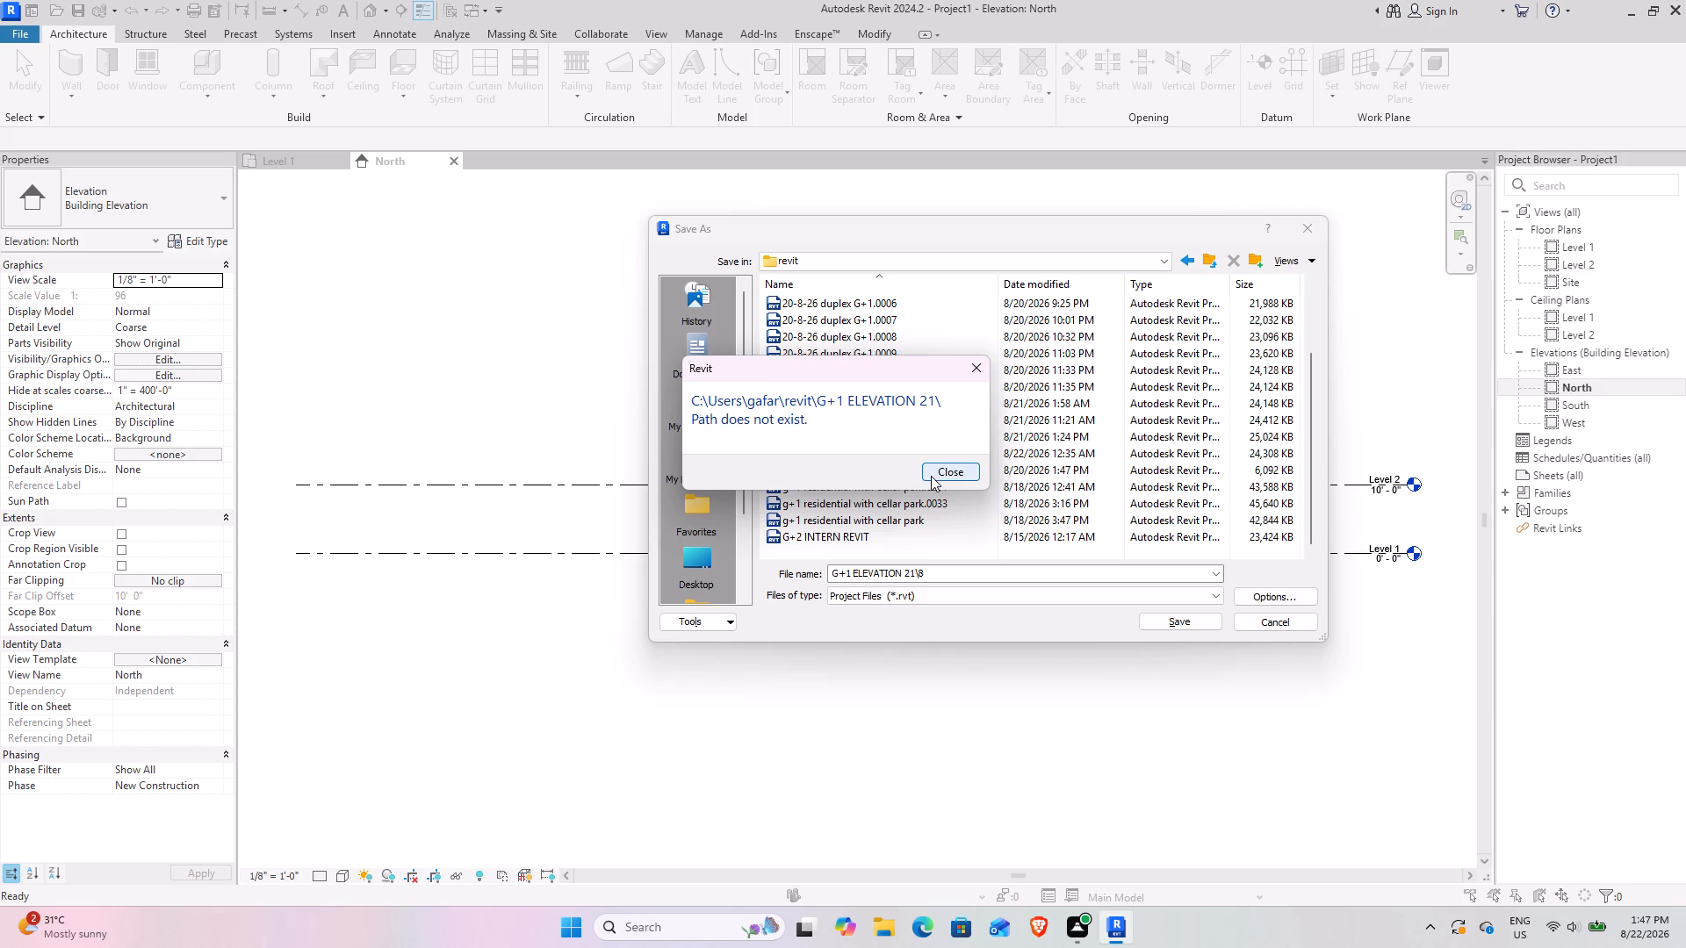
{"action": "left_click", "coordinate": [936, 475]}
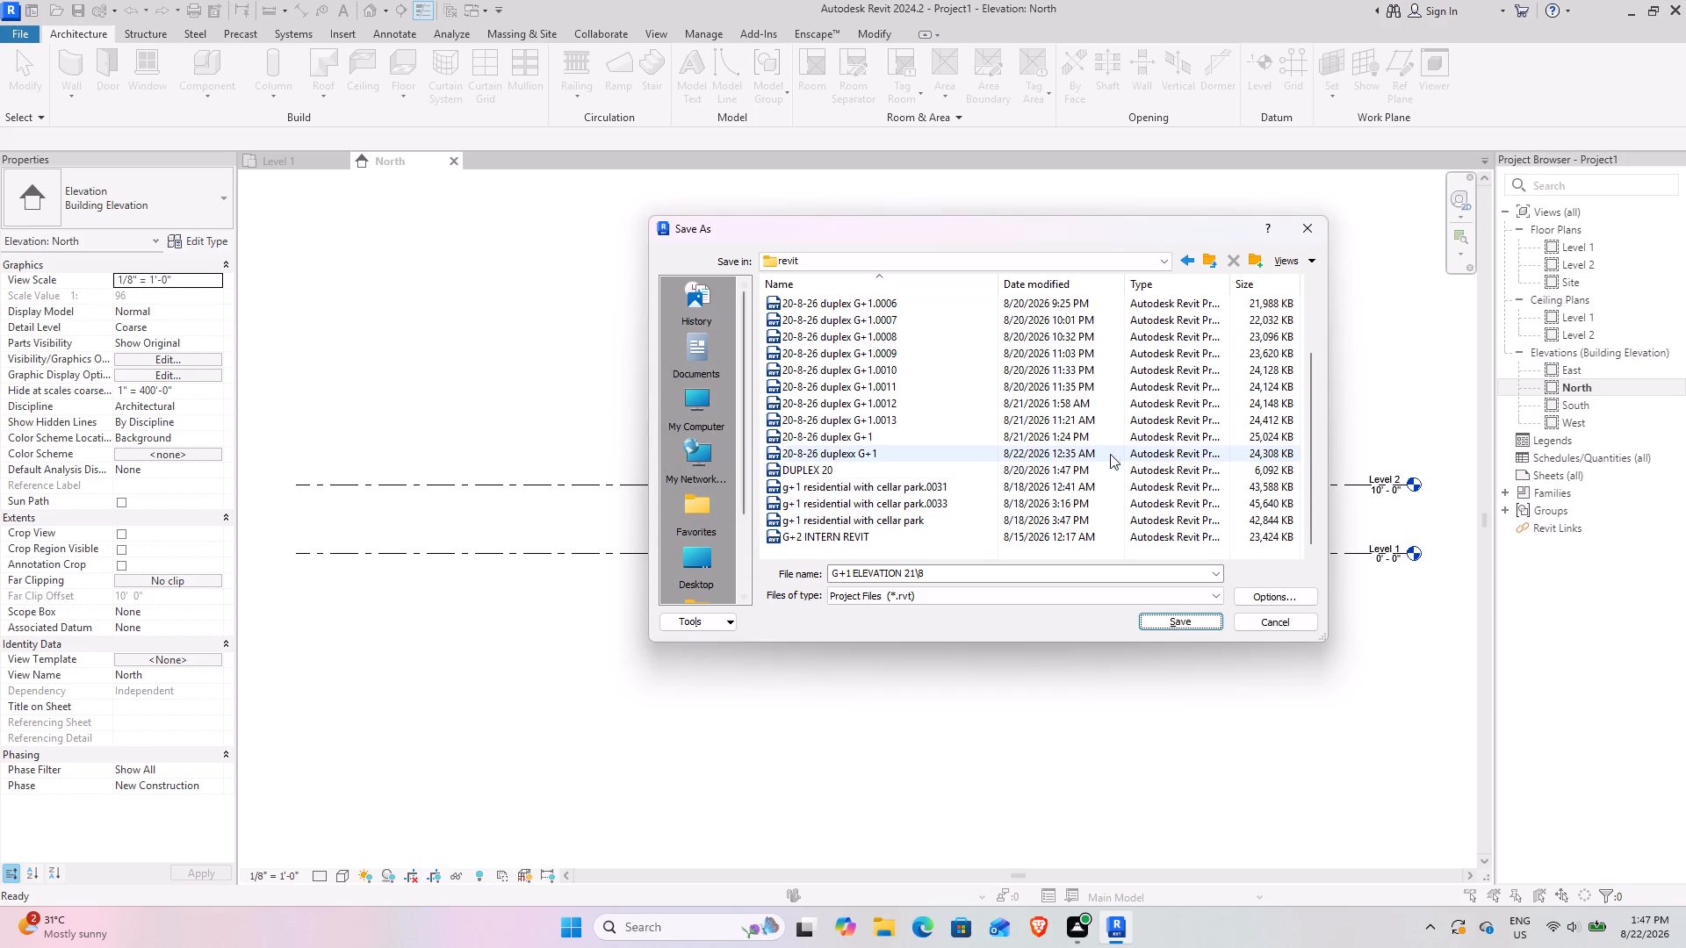
Open the project's file name for editing and check the existing file names in the revit folder.
{"action": "double_click", "coordinate": [1025, 574]}
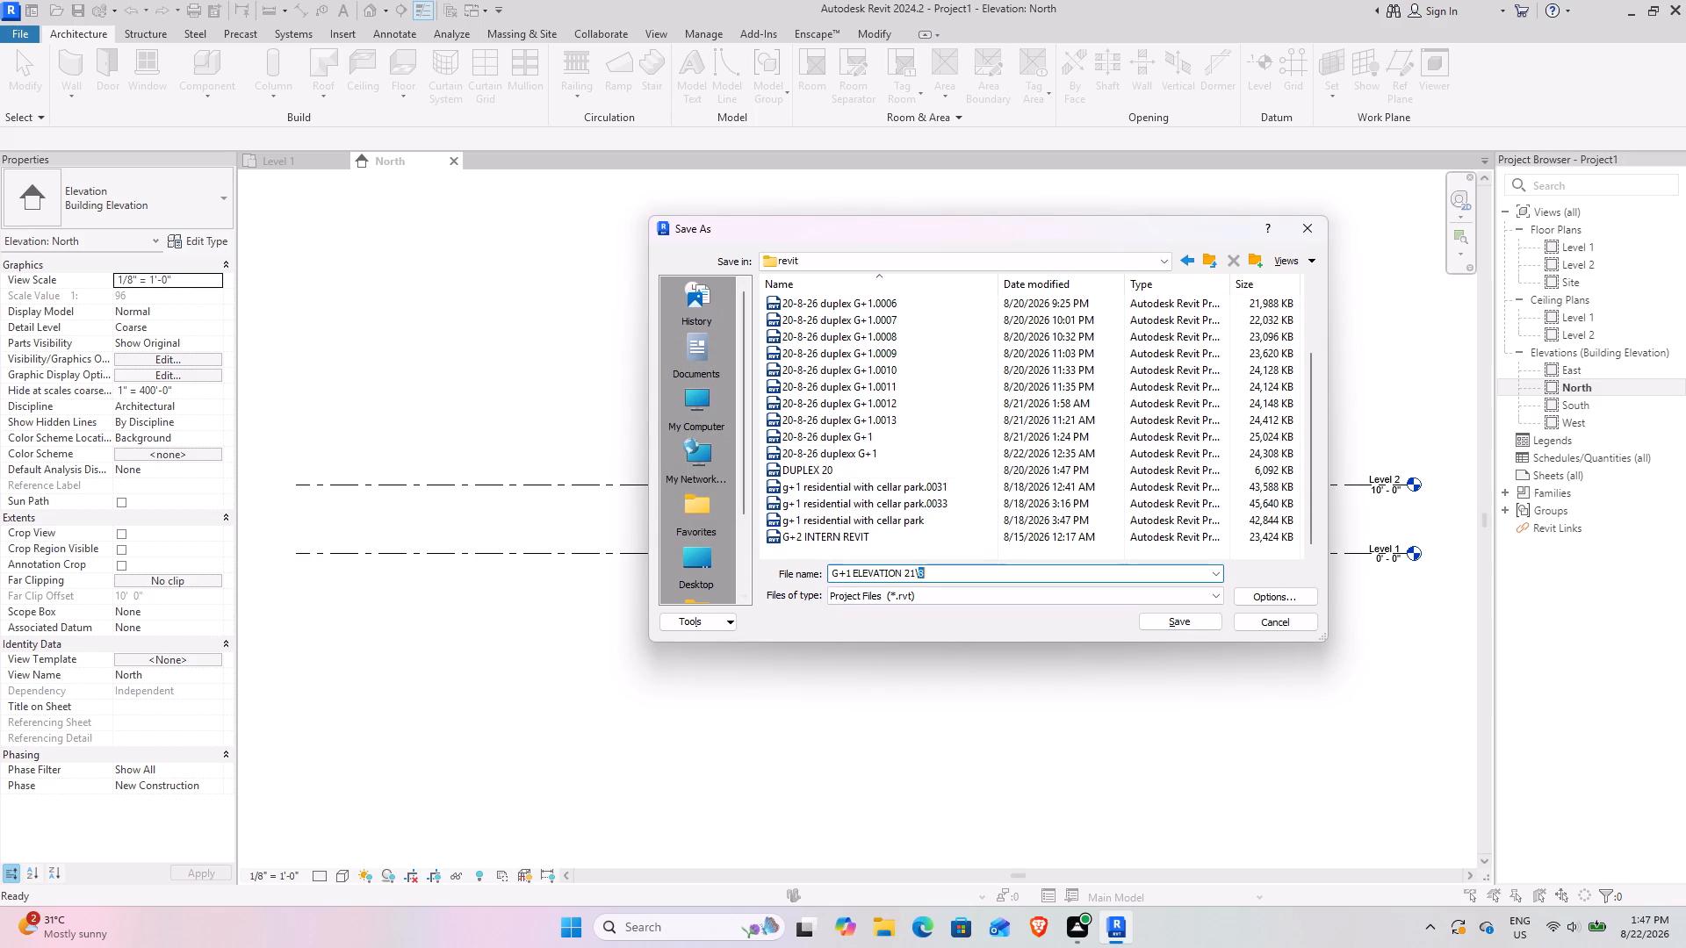
{"action": "left_click", "coordinate": [1027, 575]}
{"action": "scroll", "coordinate": [1012, 335], "scroll_direction": "up", "scroll_amount": 4}
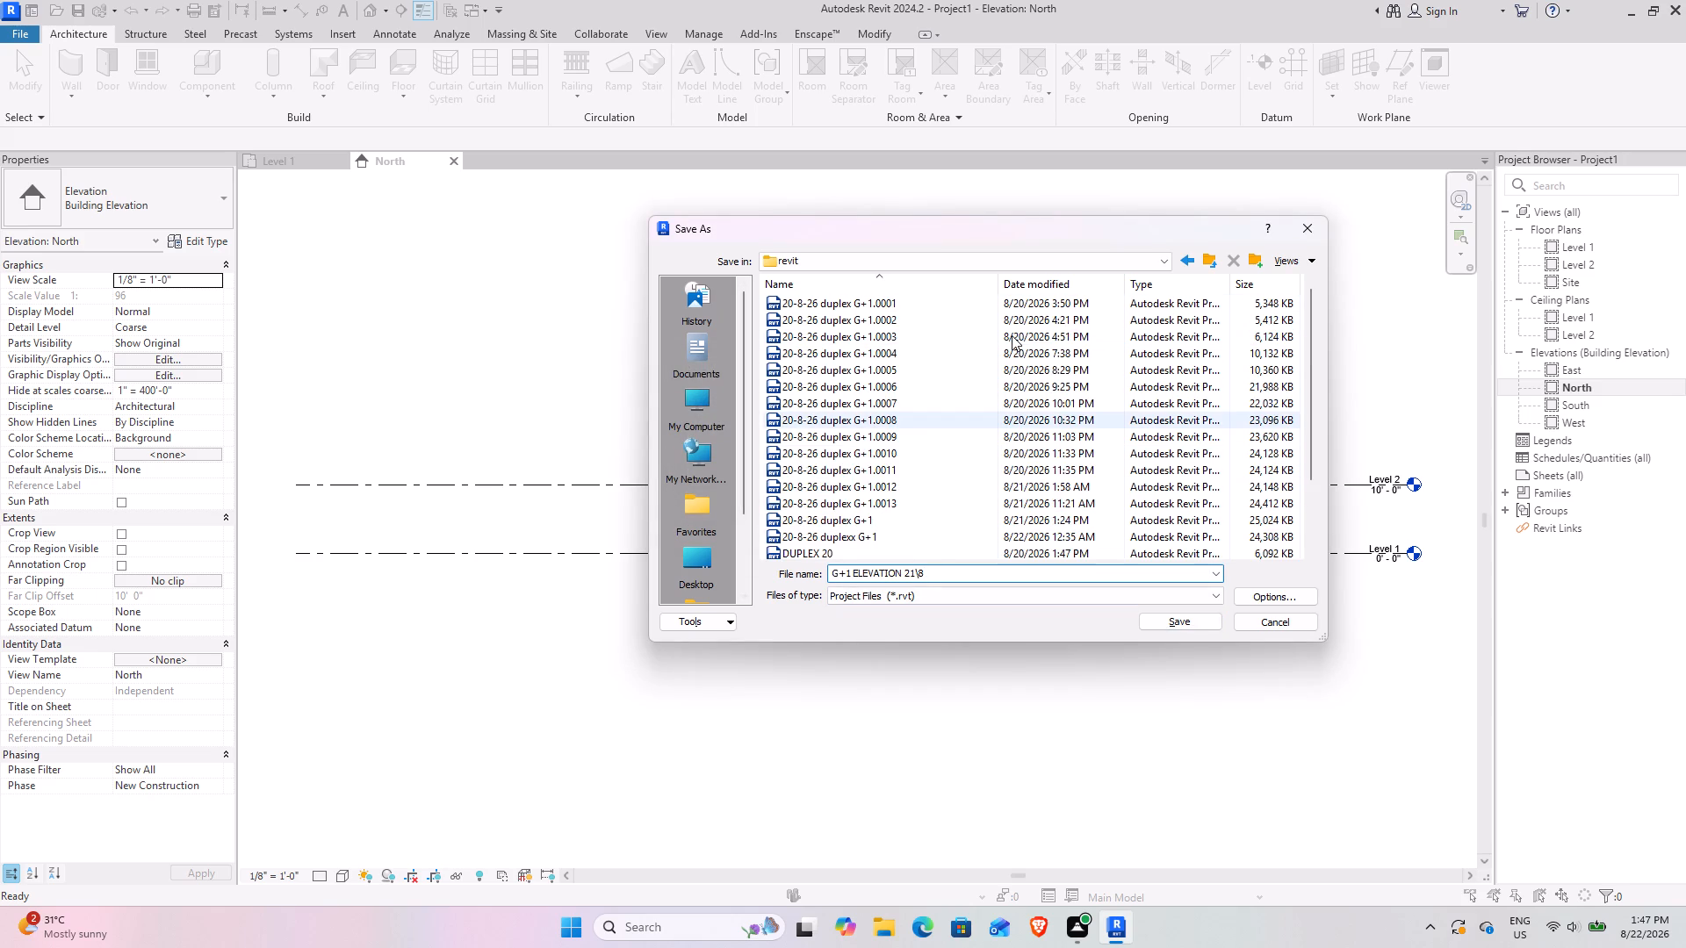
{"action": "scroll", "coordinate": [1012, 335], "scroll_direction": "down", "scroll_amount": 4}
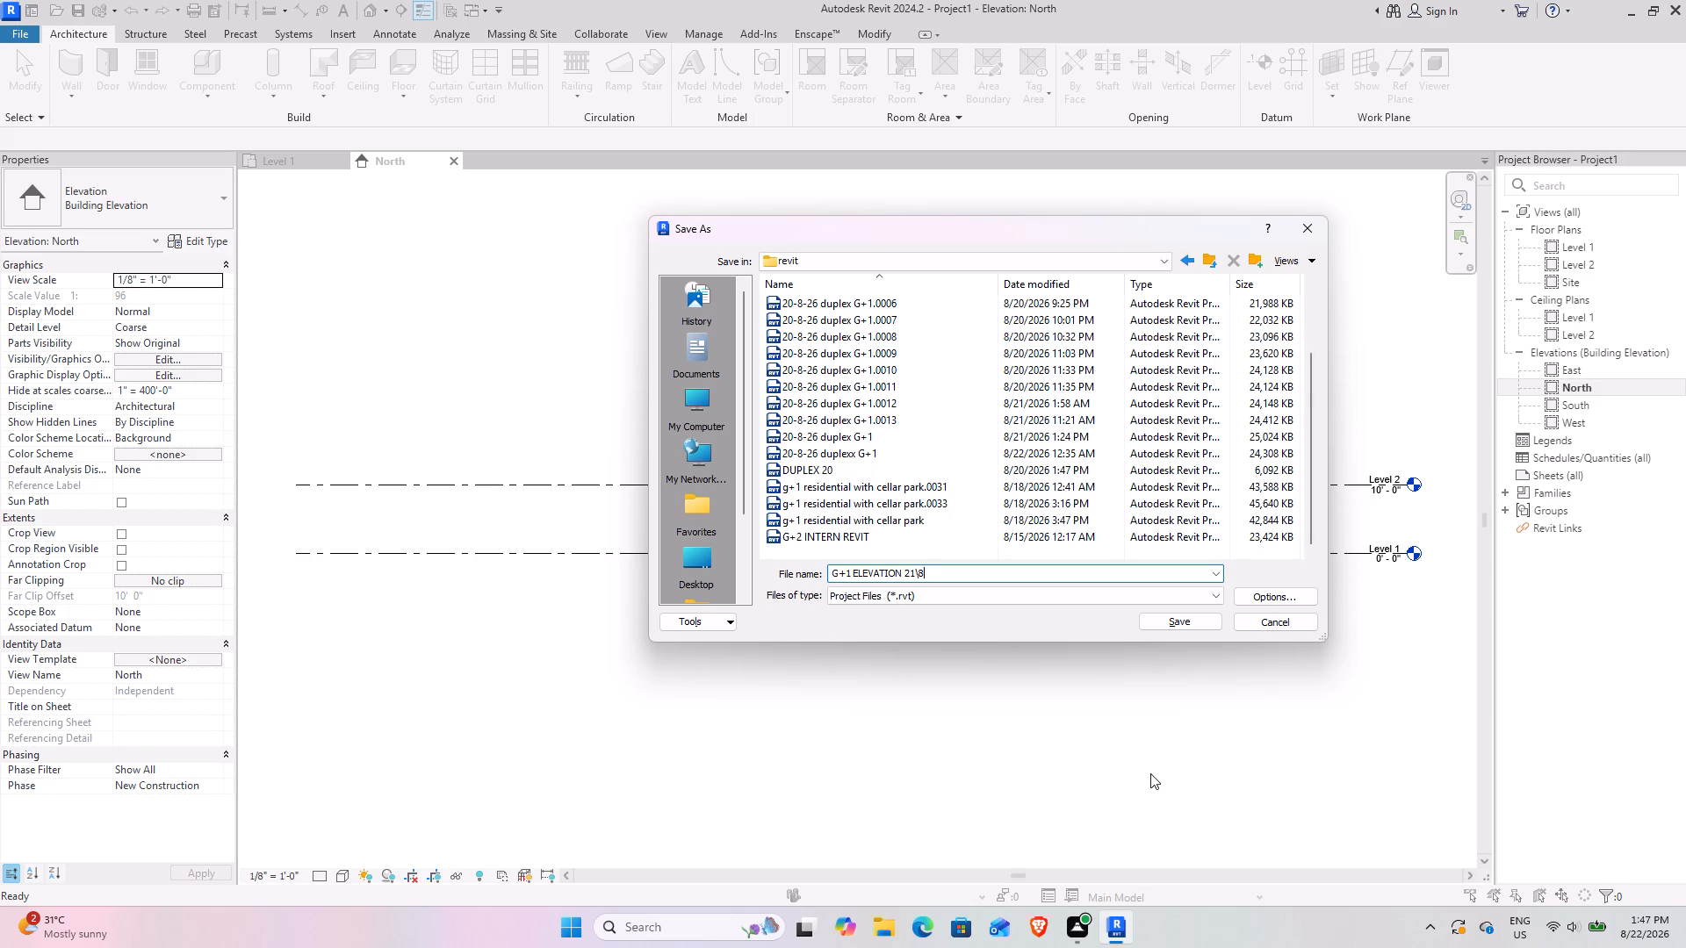
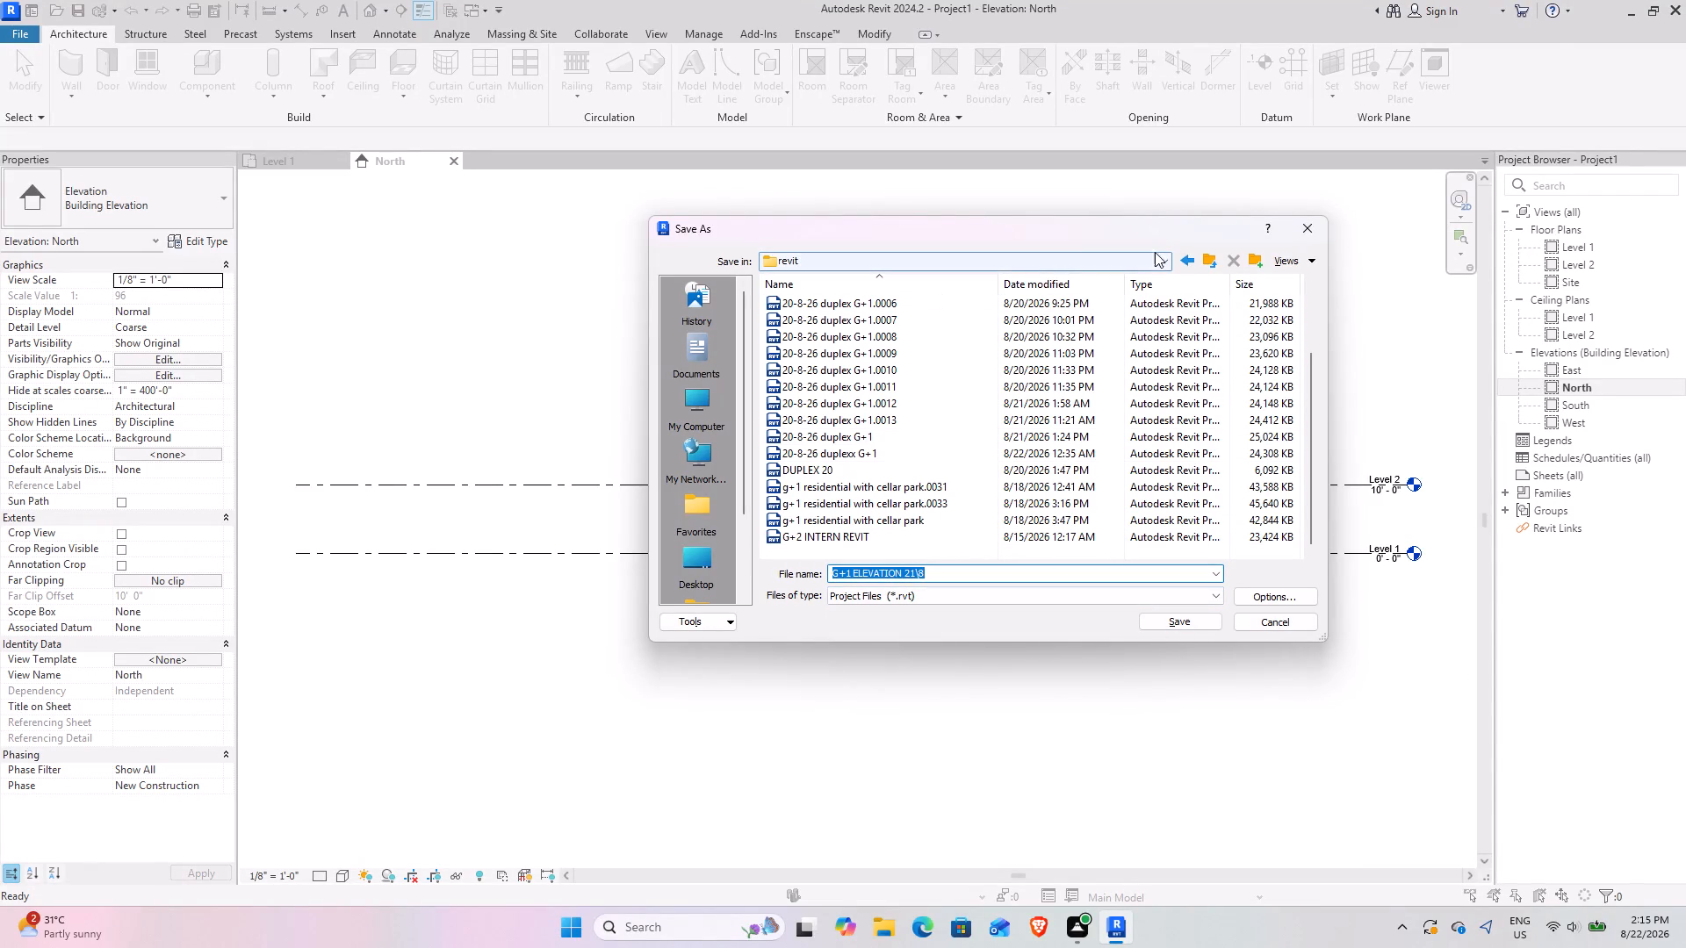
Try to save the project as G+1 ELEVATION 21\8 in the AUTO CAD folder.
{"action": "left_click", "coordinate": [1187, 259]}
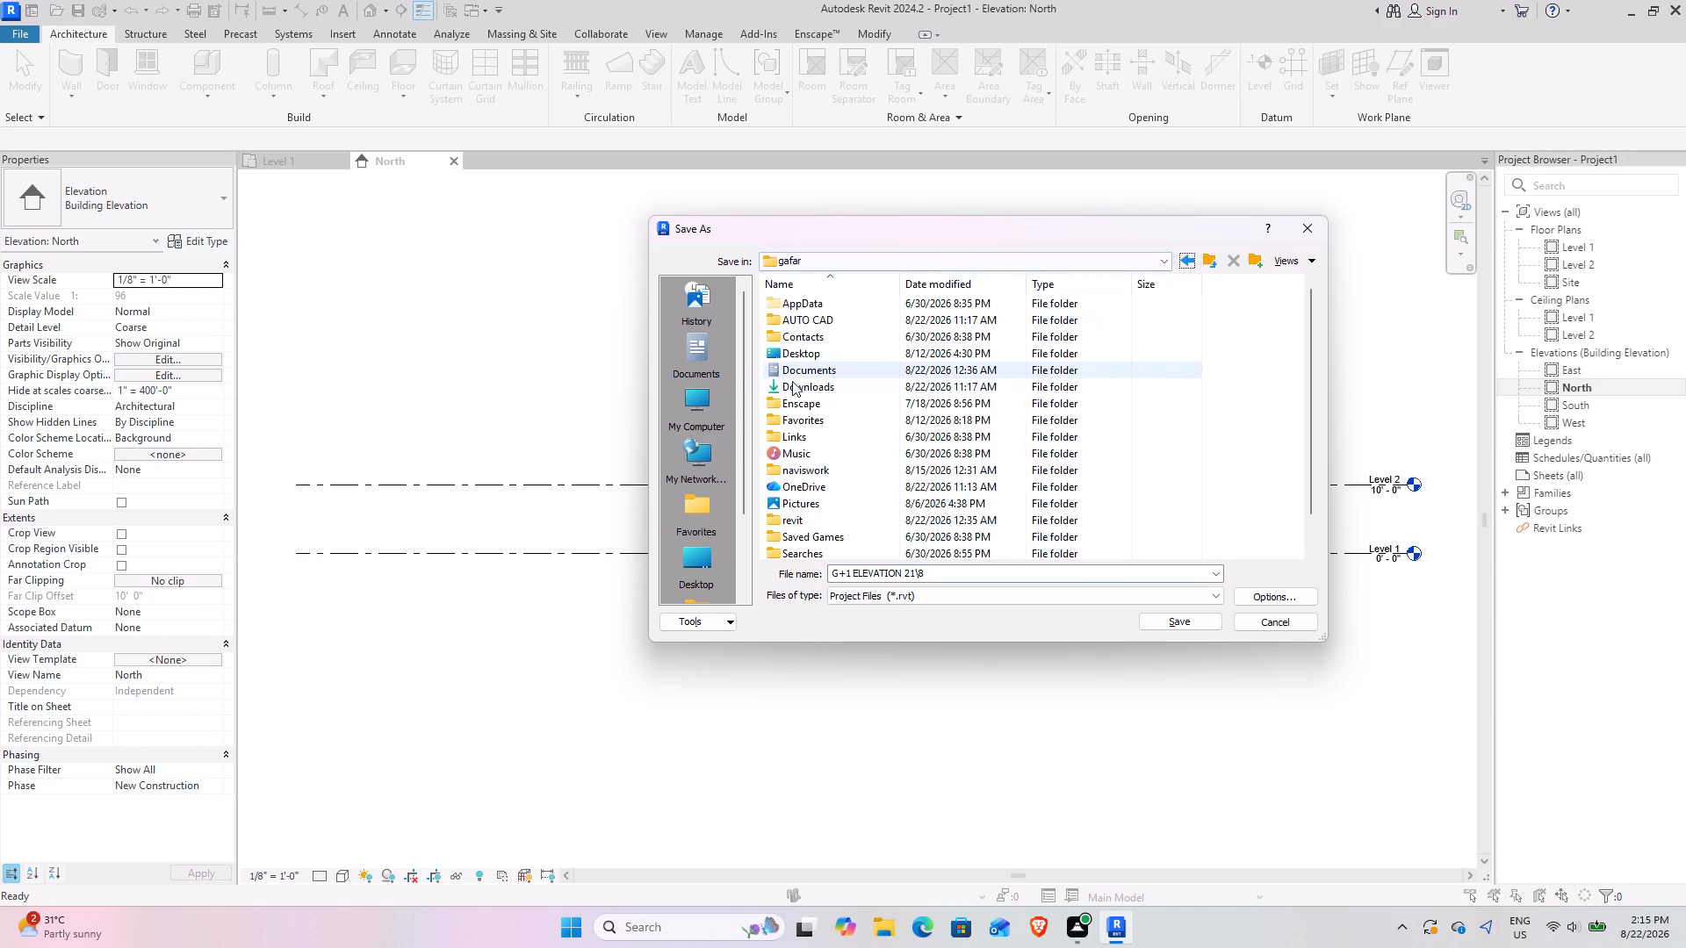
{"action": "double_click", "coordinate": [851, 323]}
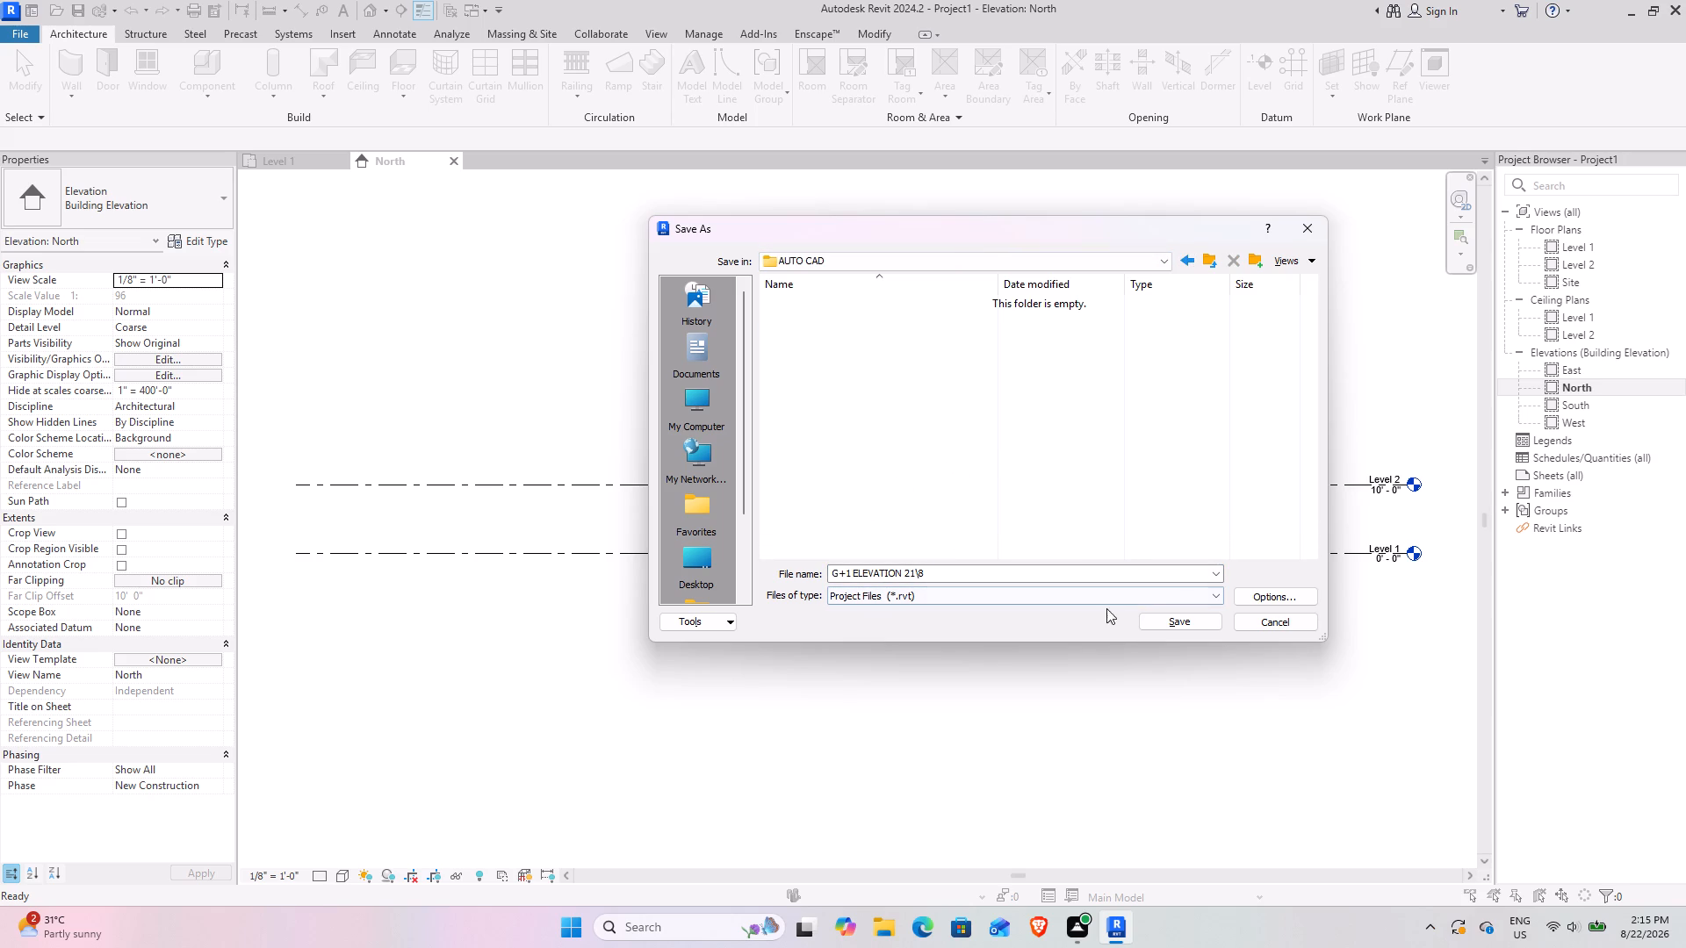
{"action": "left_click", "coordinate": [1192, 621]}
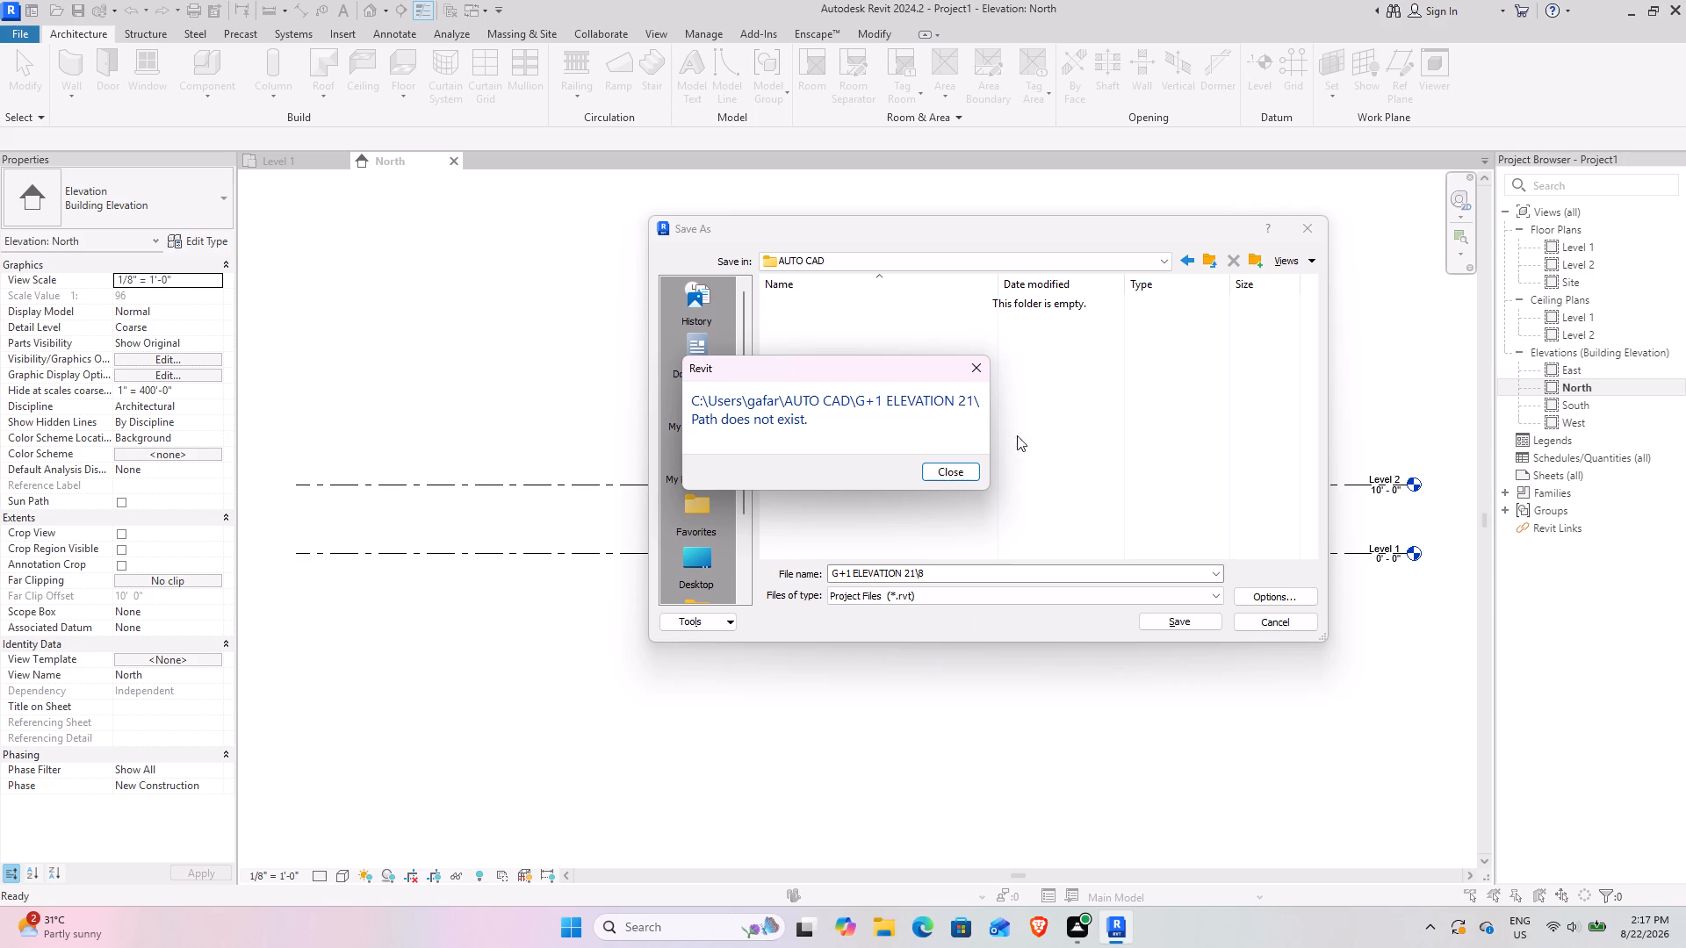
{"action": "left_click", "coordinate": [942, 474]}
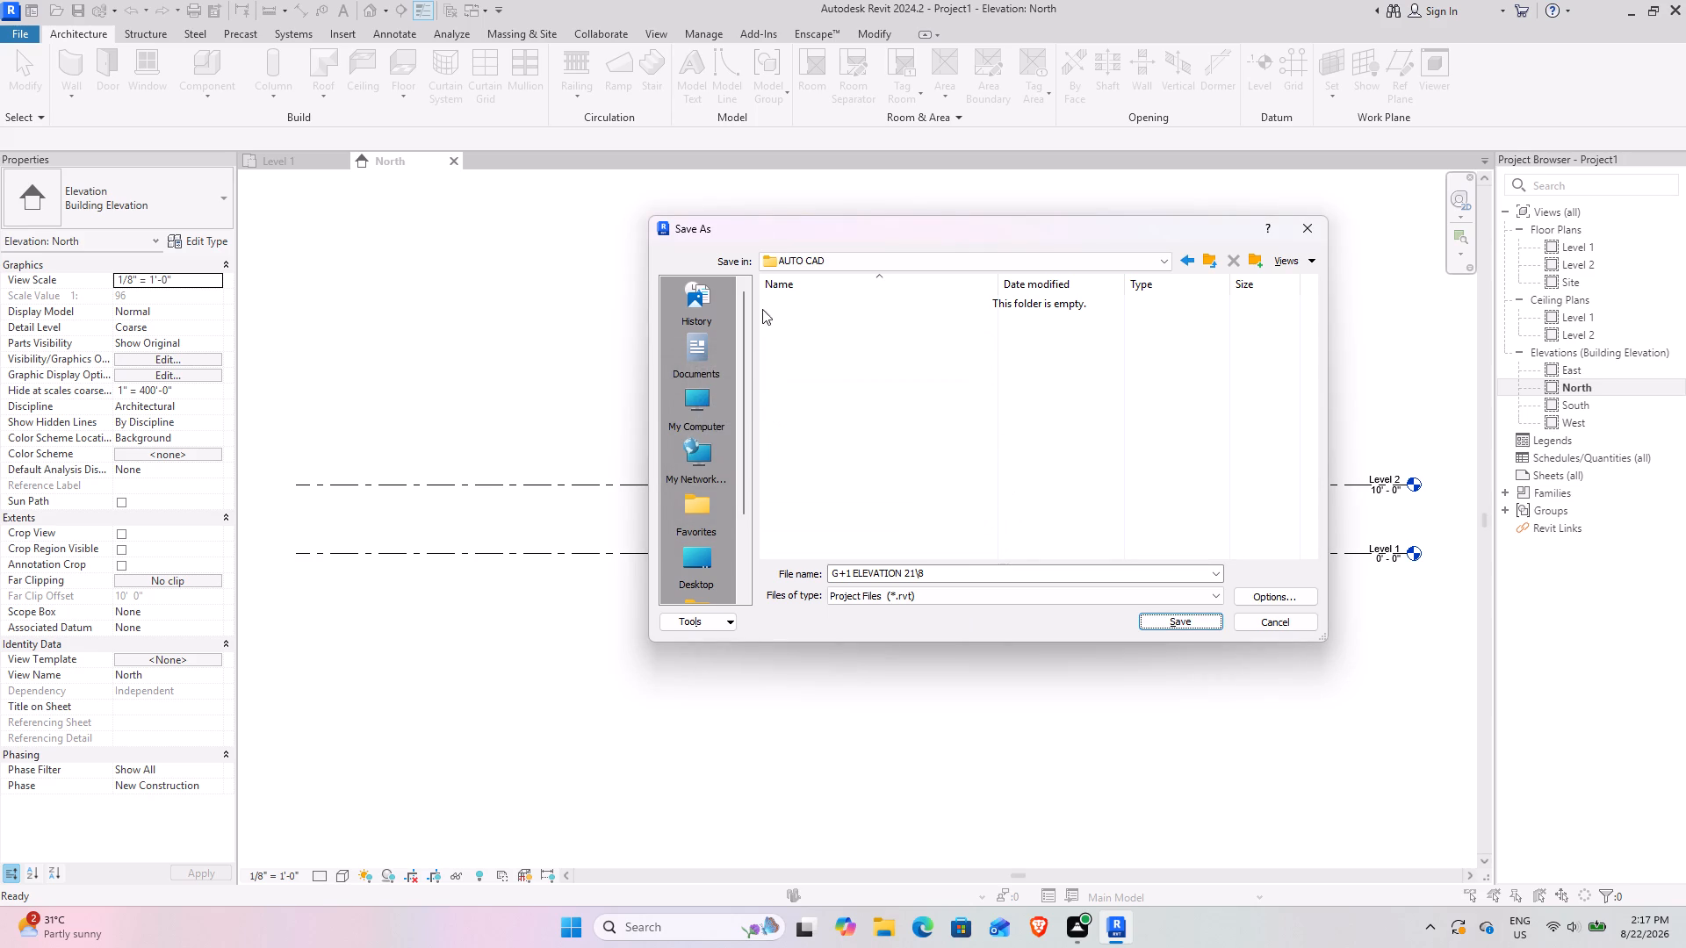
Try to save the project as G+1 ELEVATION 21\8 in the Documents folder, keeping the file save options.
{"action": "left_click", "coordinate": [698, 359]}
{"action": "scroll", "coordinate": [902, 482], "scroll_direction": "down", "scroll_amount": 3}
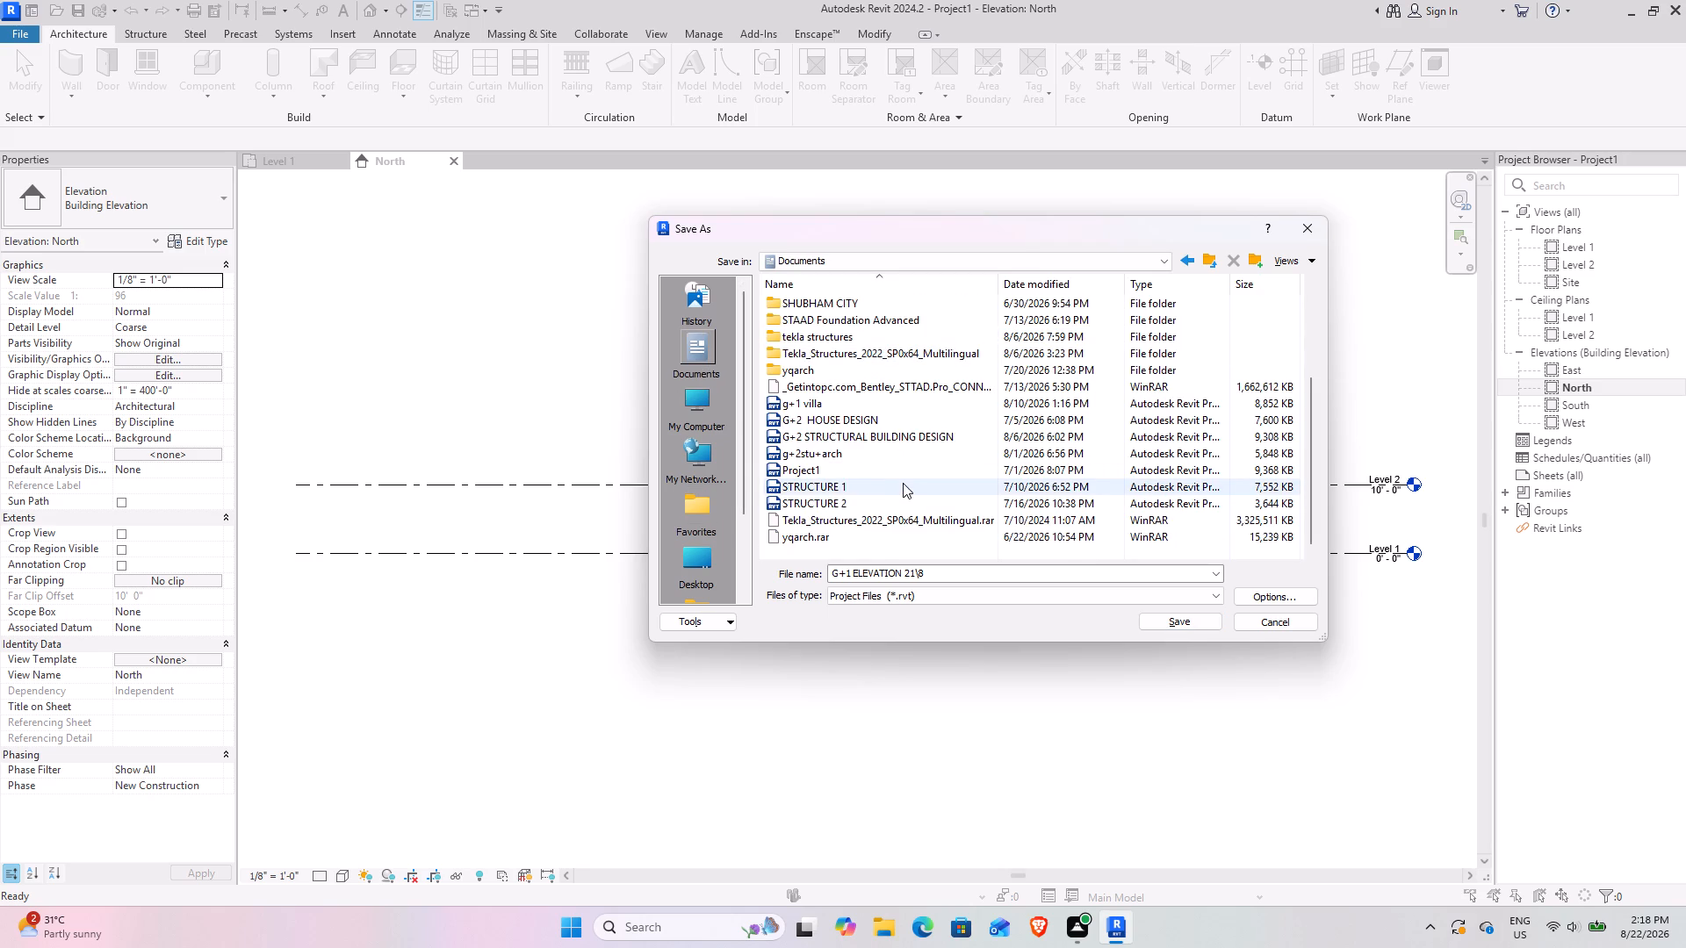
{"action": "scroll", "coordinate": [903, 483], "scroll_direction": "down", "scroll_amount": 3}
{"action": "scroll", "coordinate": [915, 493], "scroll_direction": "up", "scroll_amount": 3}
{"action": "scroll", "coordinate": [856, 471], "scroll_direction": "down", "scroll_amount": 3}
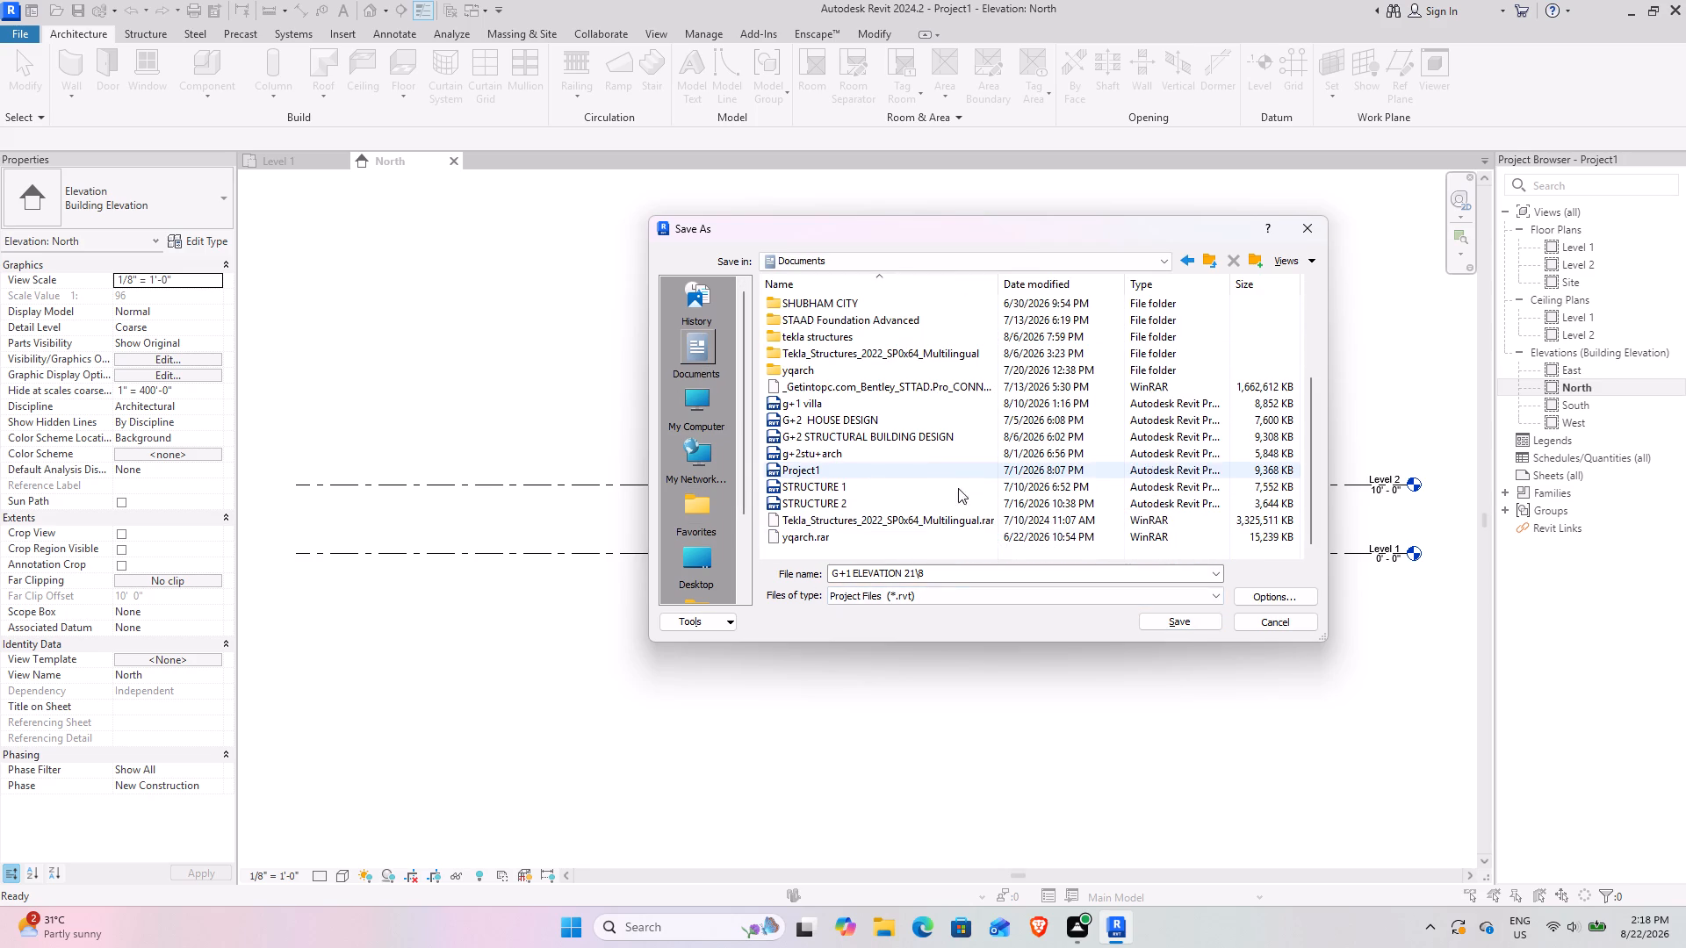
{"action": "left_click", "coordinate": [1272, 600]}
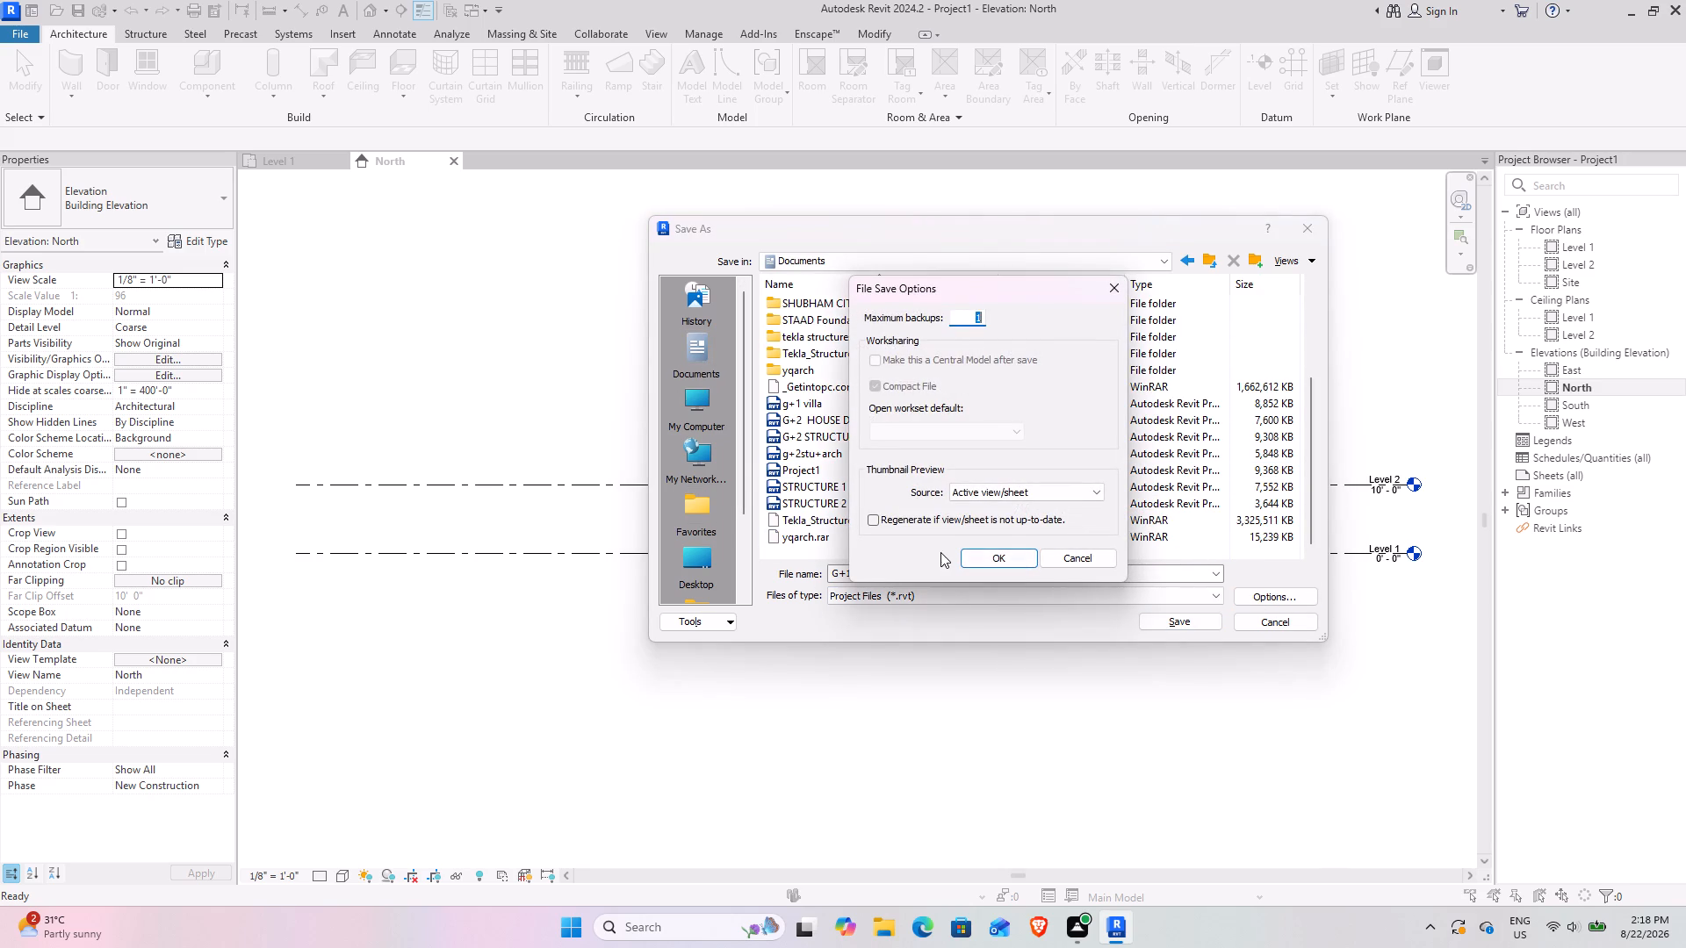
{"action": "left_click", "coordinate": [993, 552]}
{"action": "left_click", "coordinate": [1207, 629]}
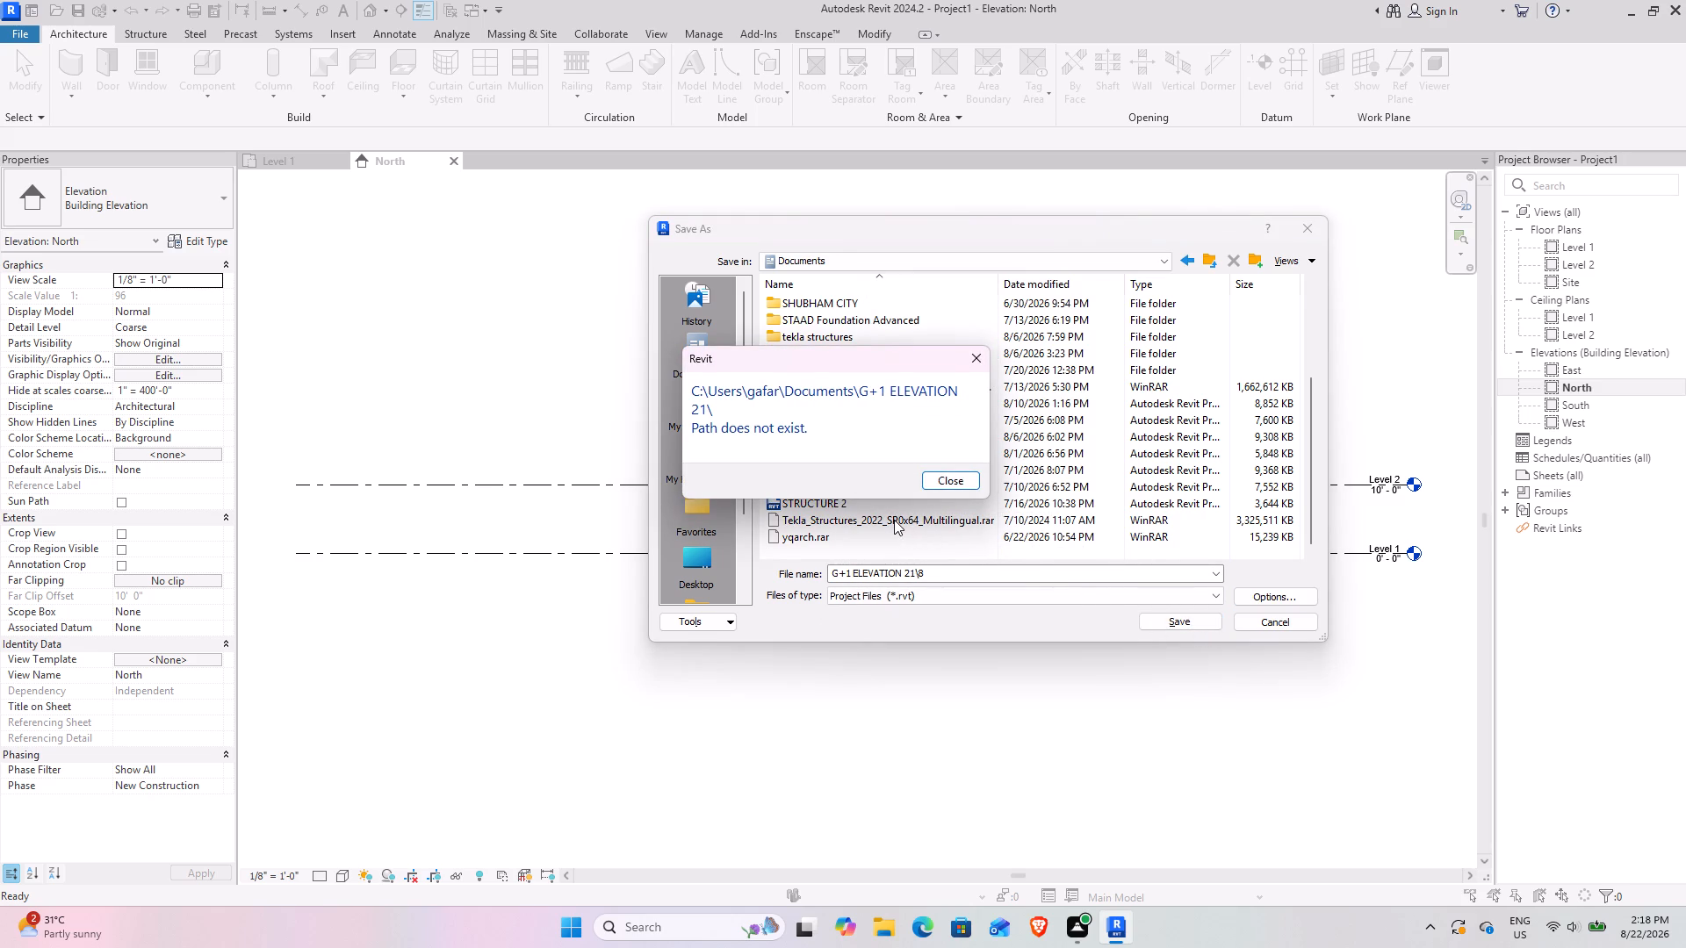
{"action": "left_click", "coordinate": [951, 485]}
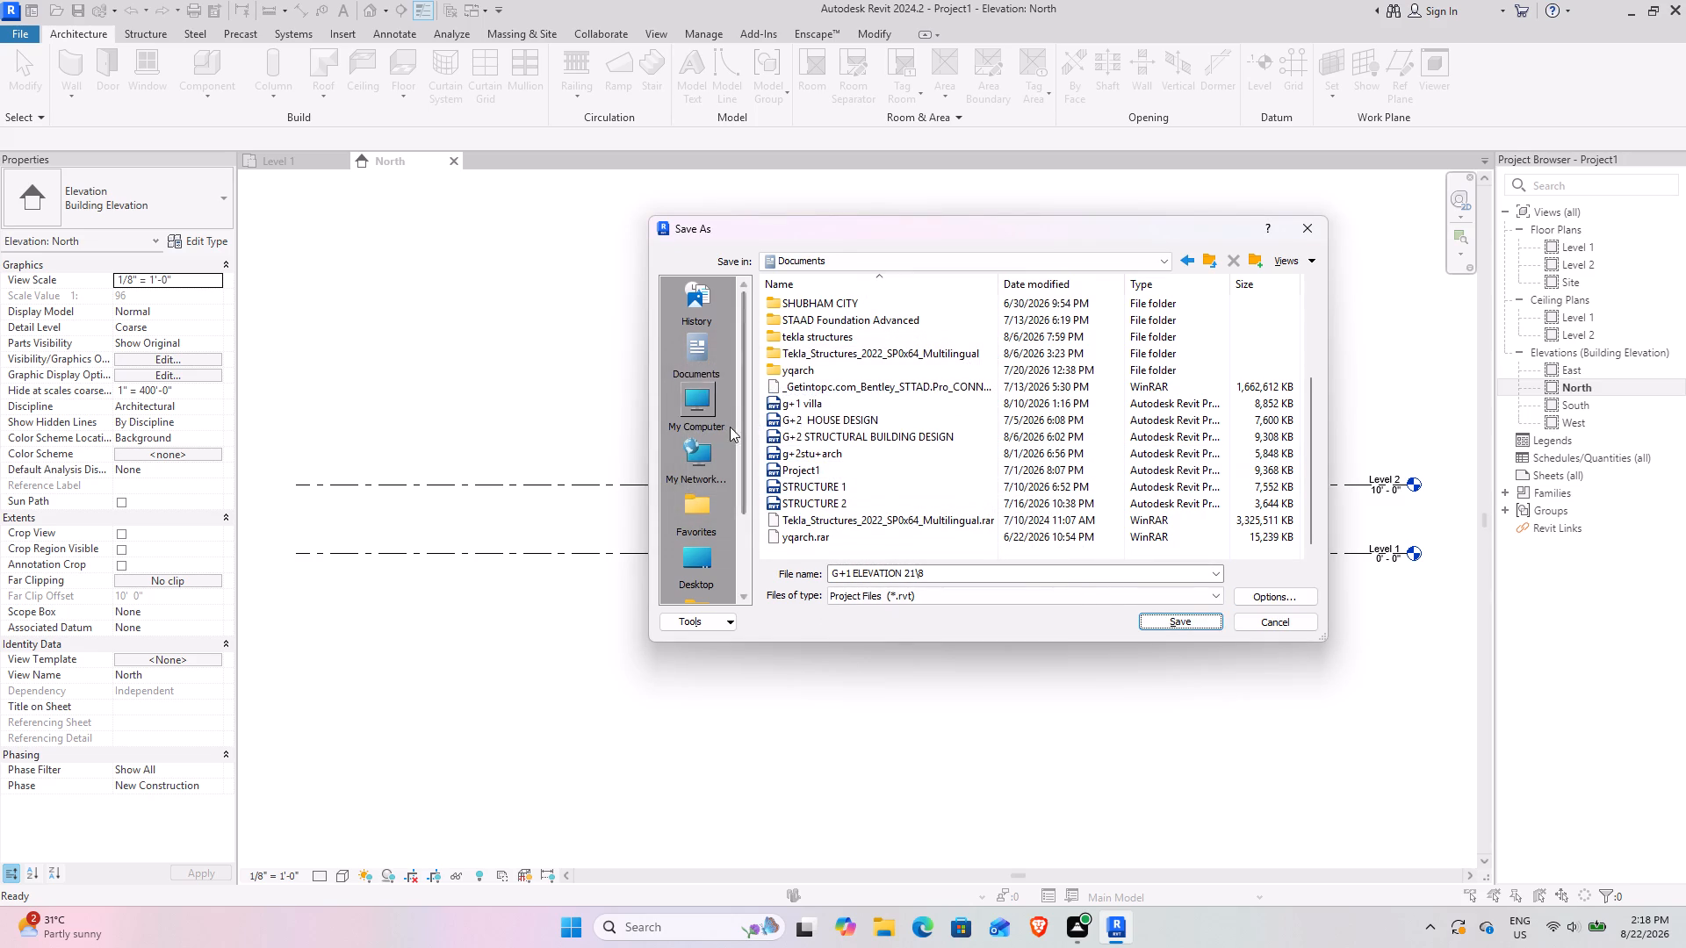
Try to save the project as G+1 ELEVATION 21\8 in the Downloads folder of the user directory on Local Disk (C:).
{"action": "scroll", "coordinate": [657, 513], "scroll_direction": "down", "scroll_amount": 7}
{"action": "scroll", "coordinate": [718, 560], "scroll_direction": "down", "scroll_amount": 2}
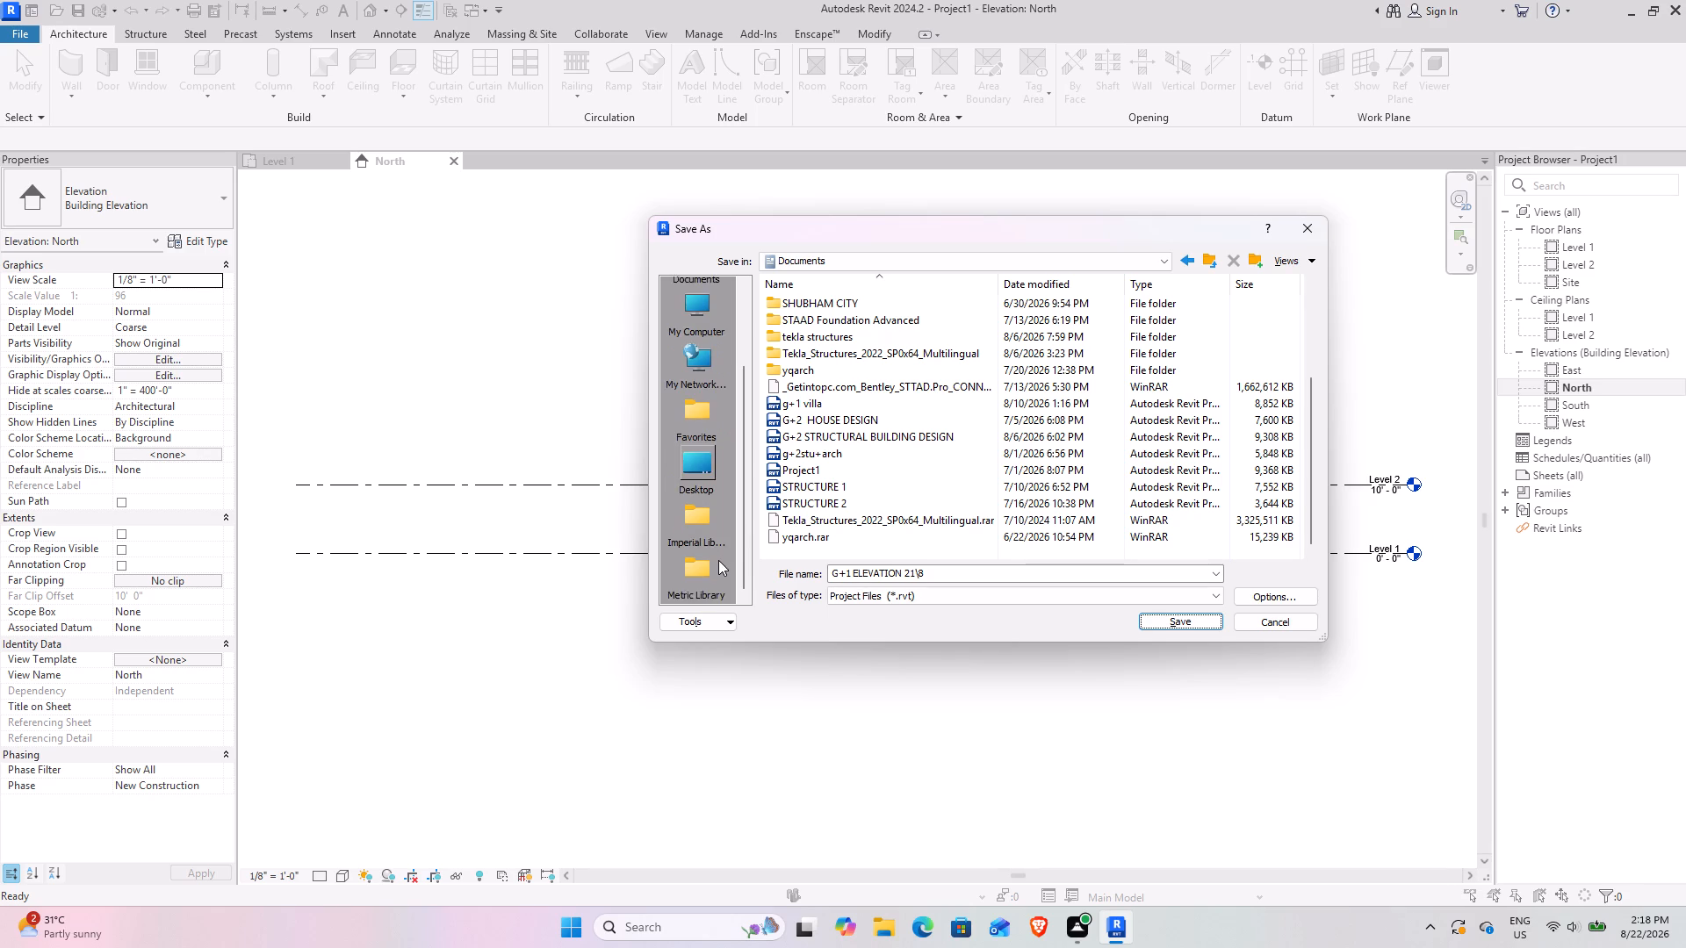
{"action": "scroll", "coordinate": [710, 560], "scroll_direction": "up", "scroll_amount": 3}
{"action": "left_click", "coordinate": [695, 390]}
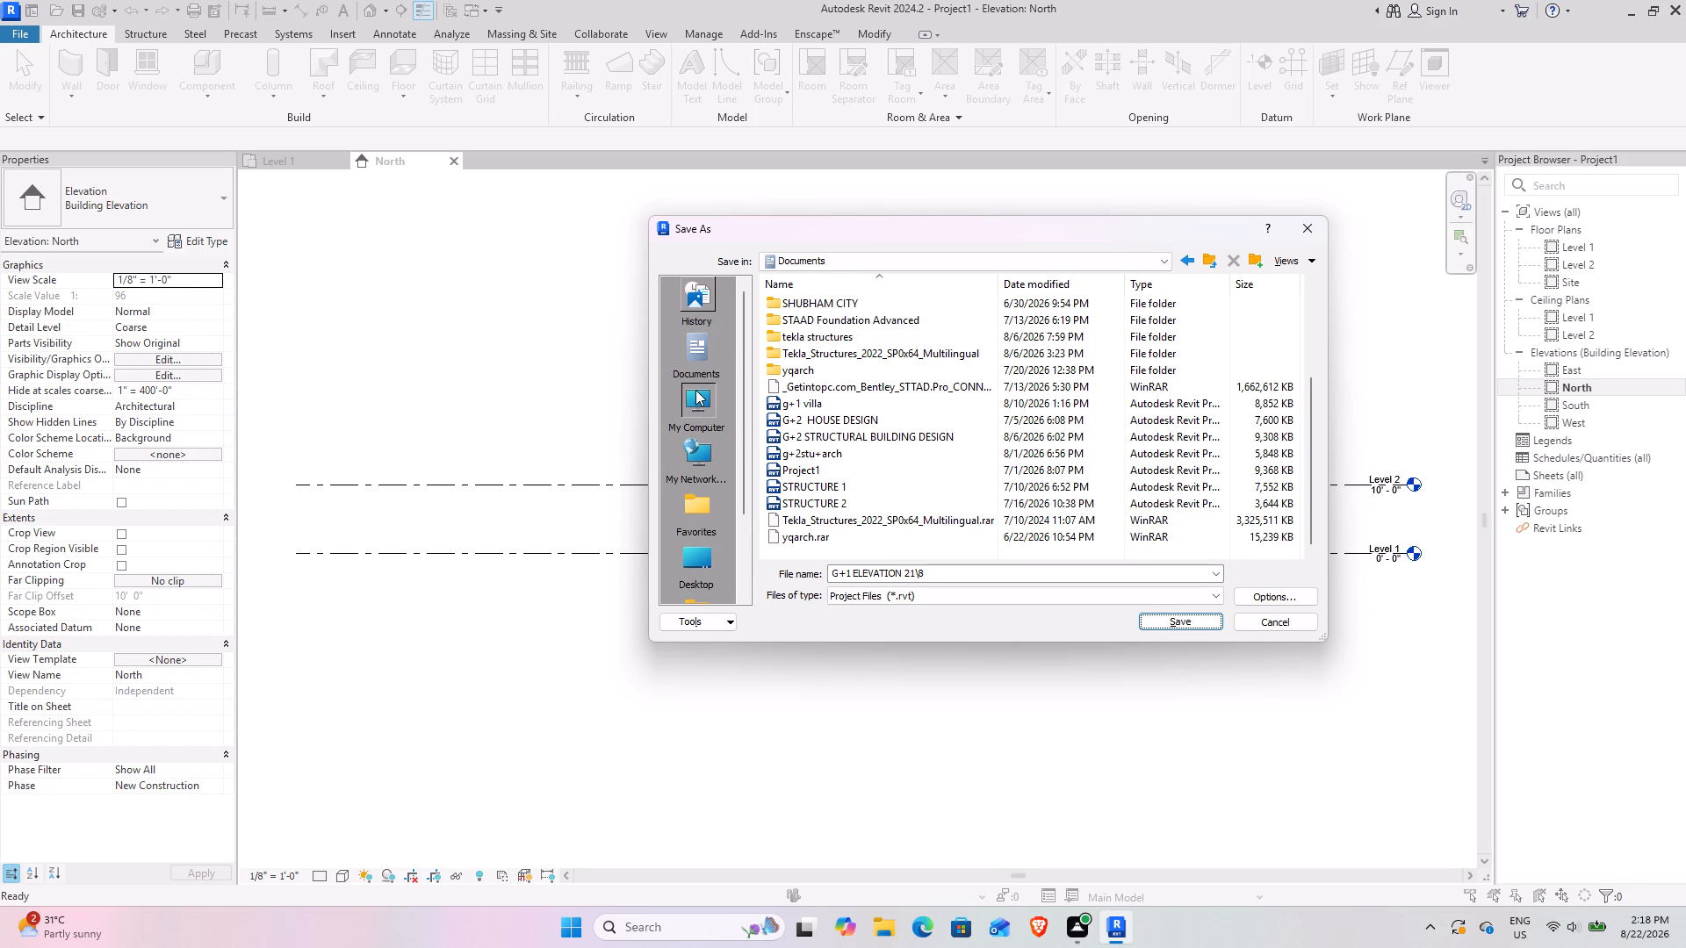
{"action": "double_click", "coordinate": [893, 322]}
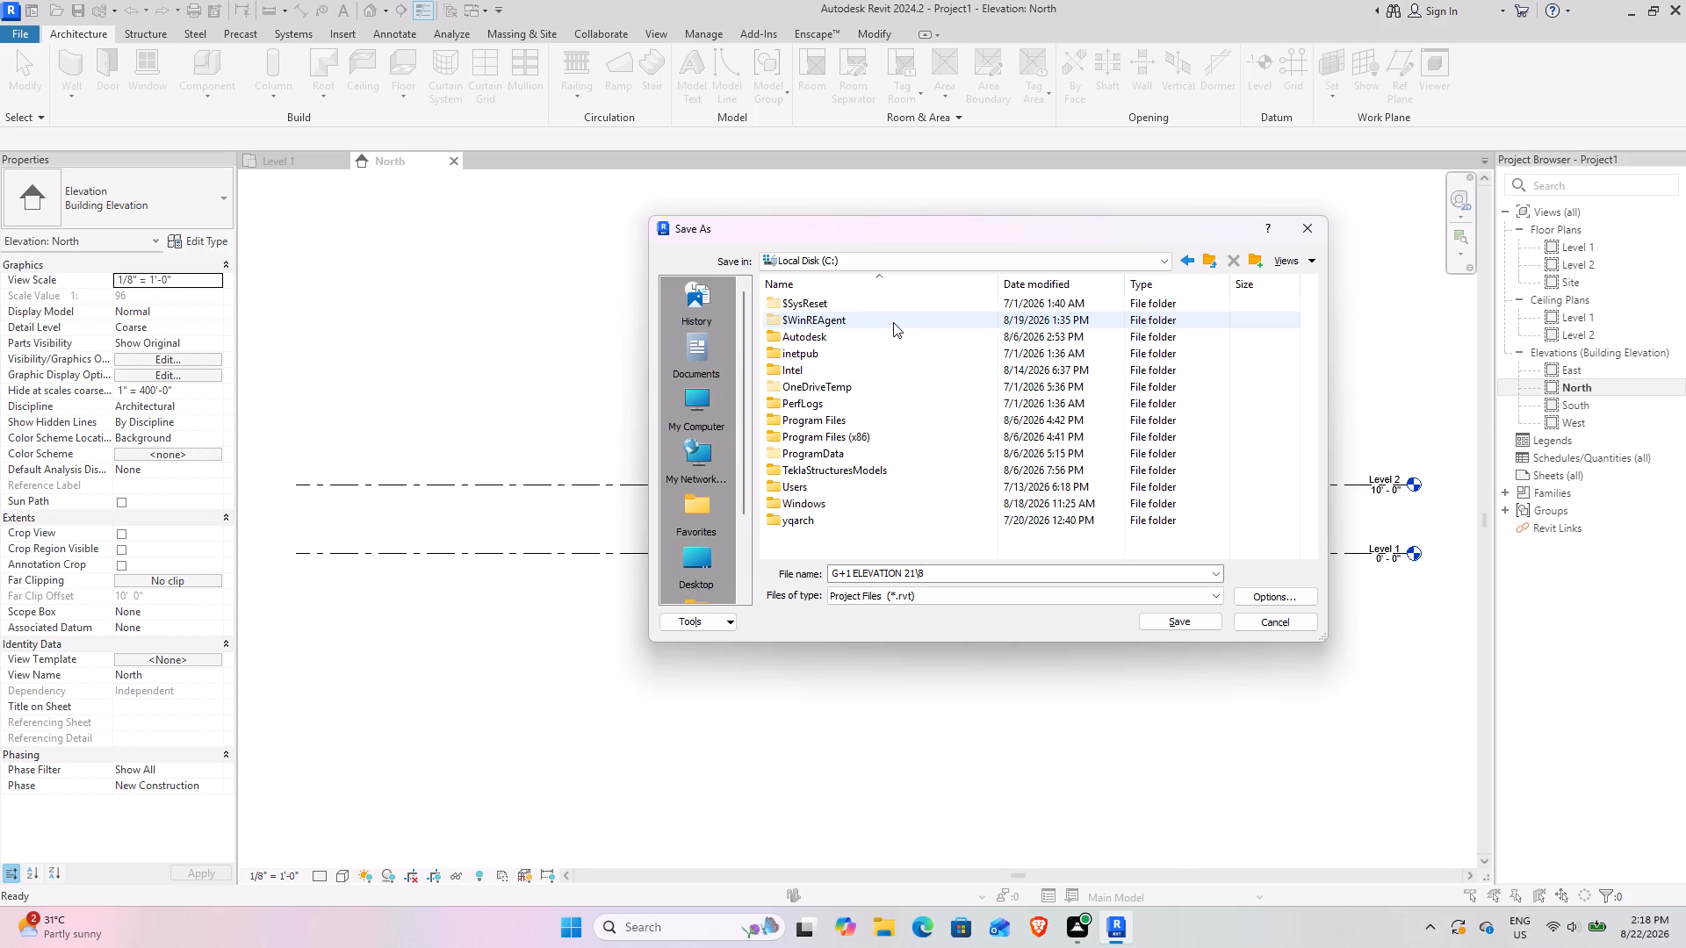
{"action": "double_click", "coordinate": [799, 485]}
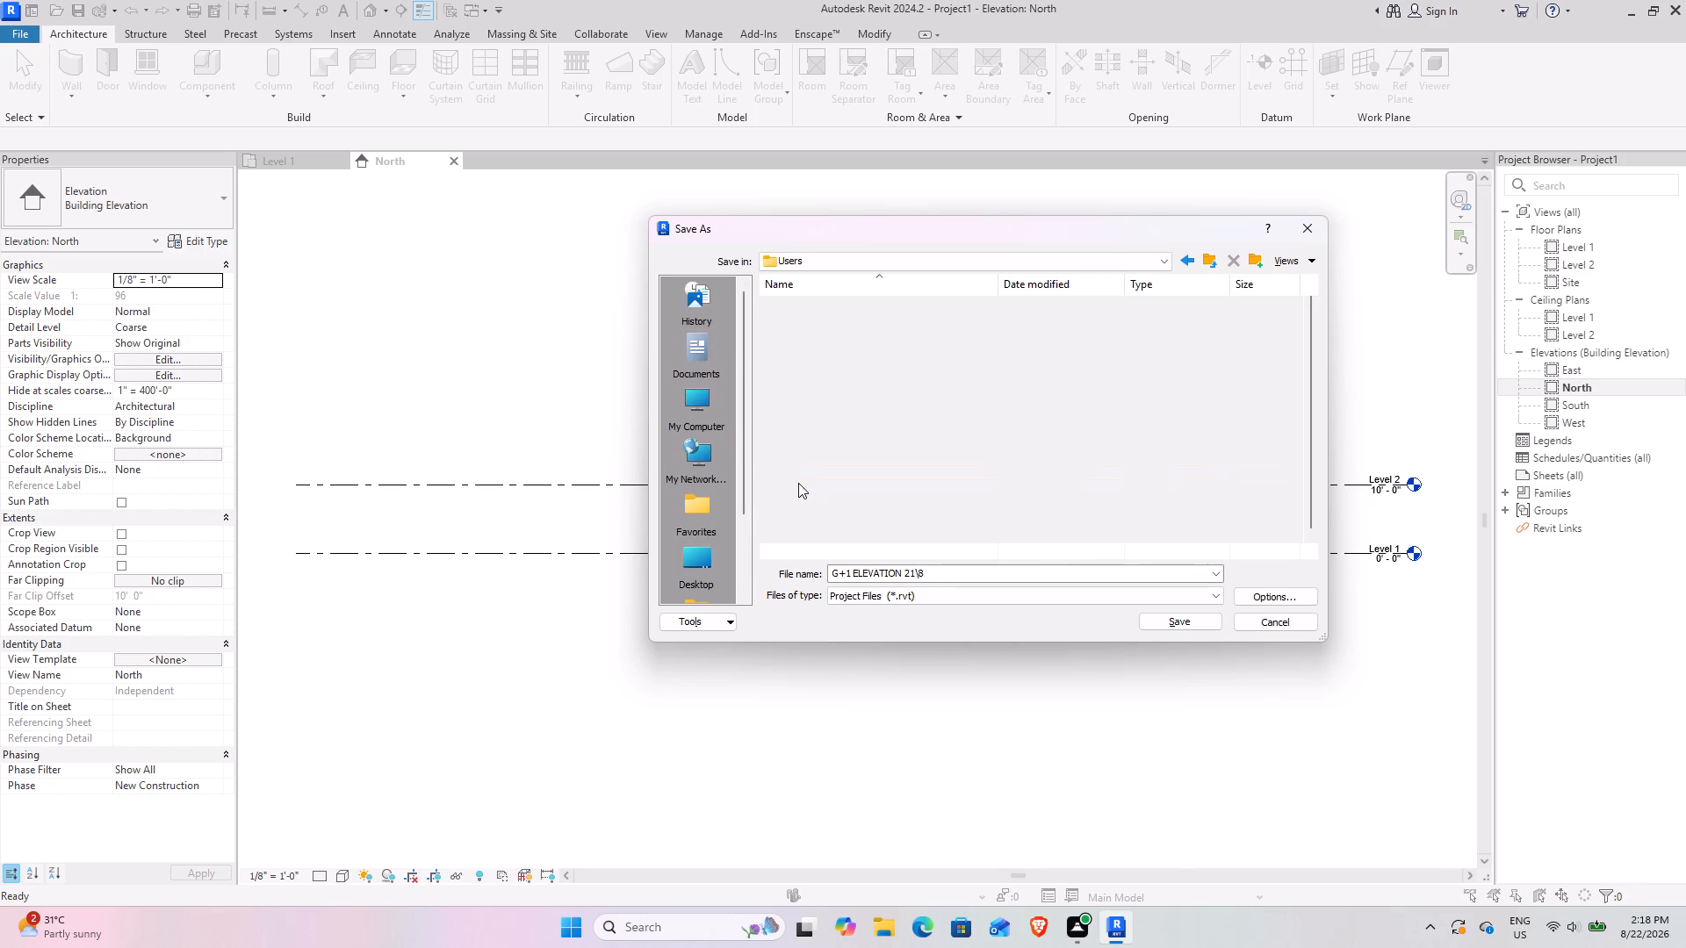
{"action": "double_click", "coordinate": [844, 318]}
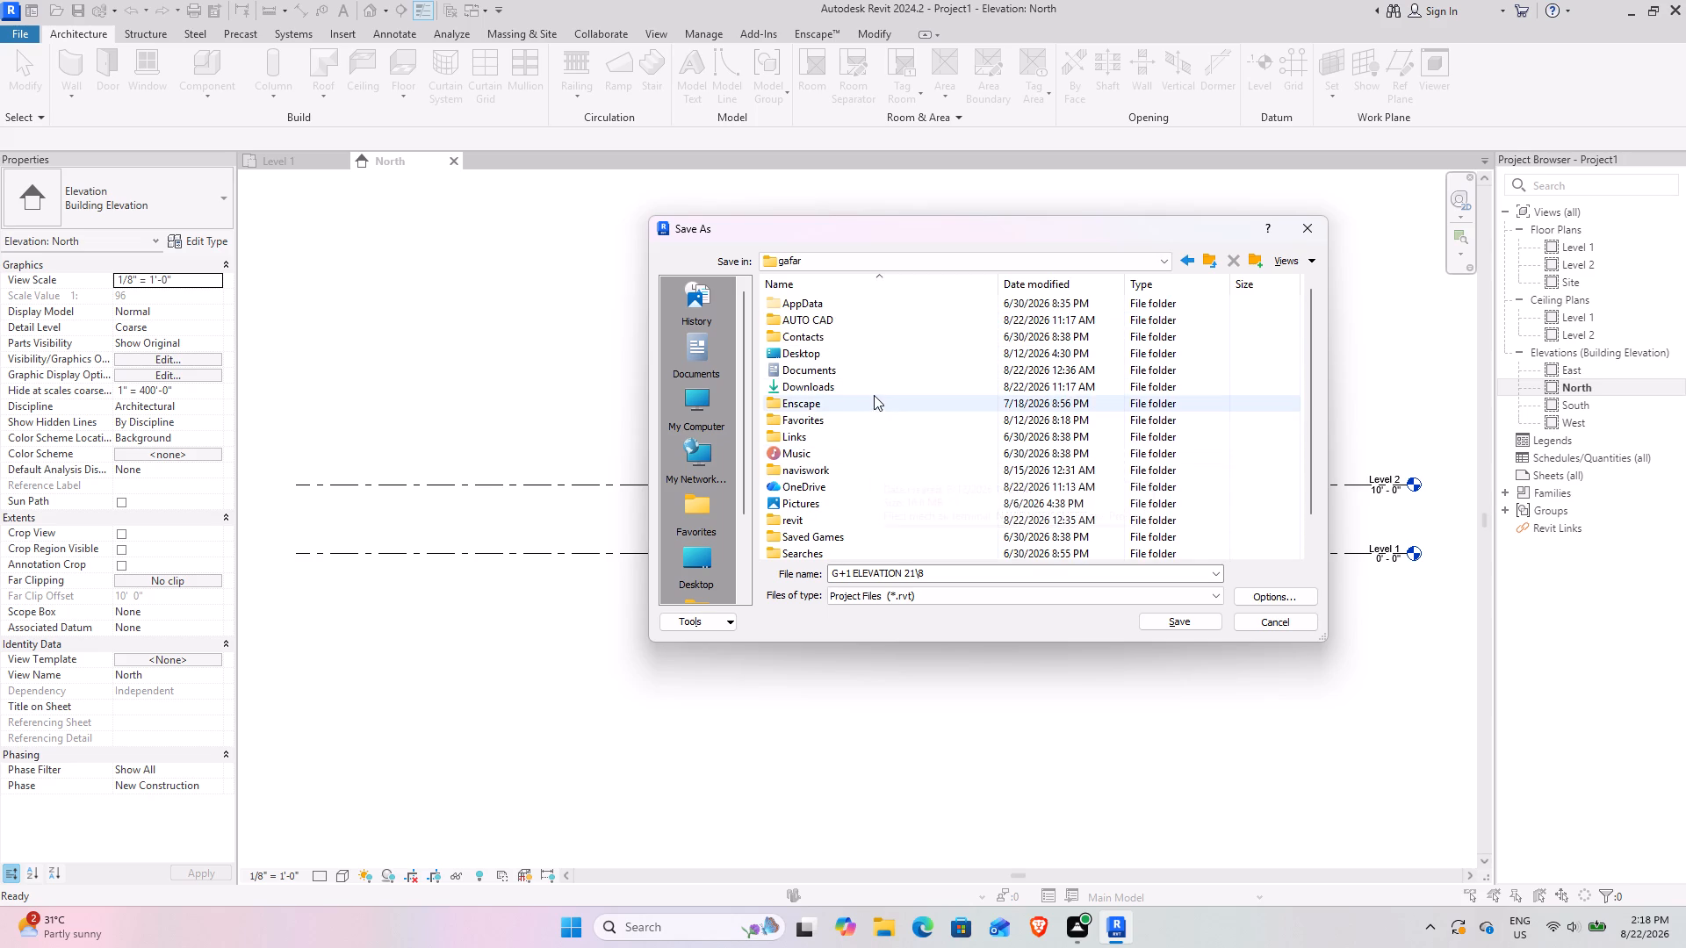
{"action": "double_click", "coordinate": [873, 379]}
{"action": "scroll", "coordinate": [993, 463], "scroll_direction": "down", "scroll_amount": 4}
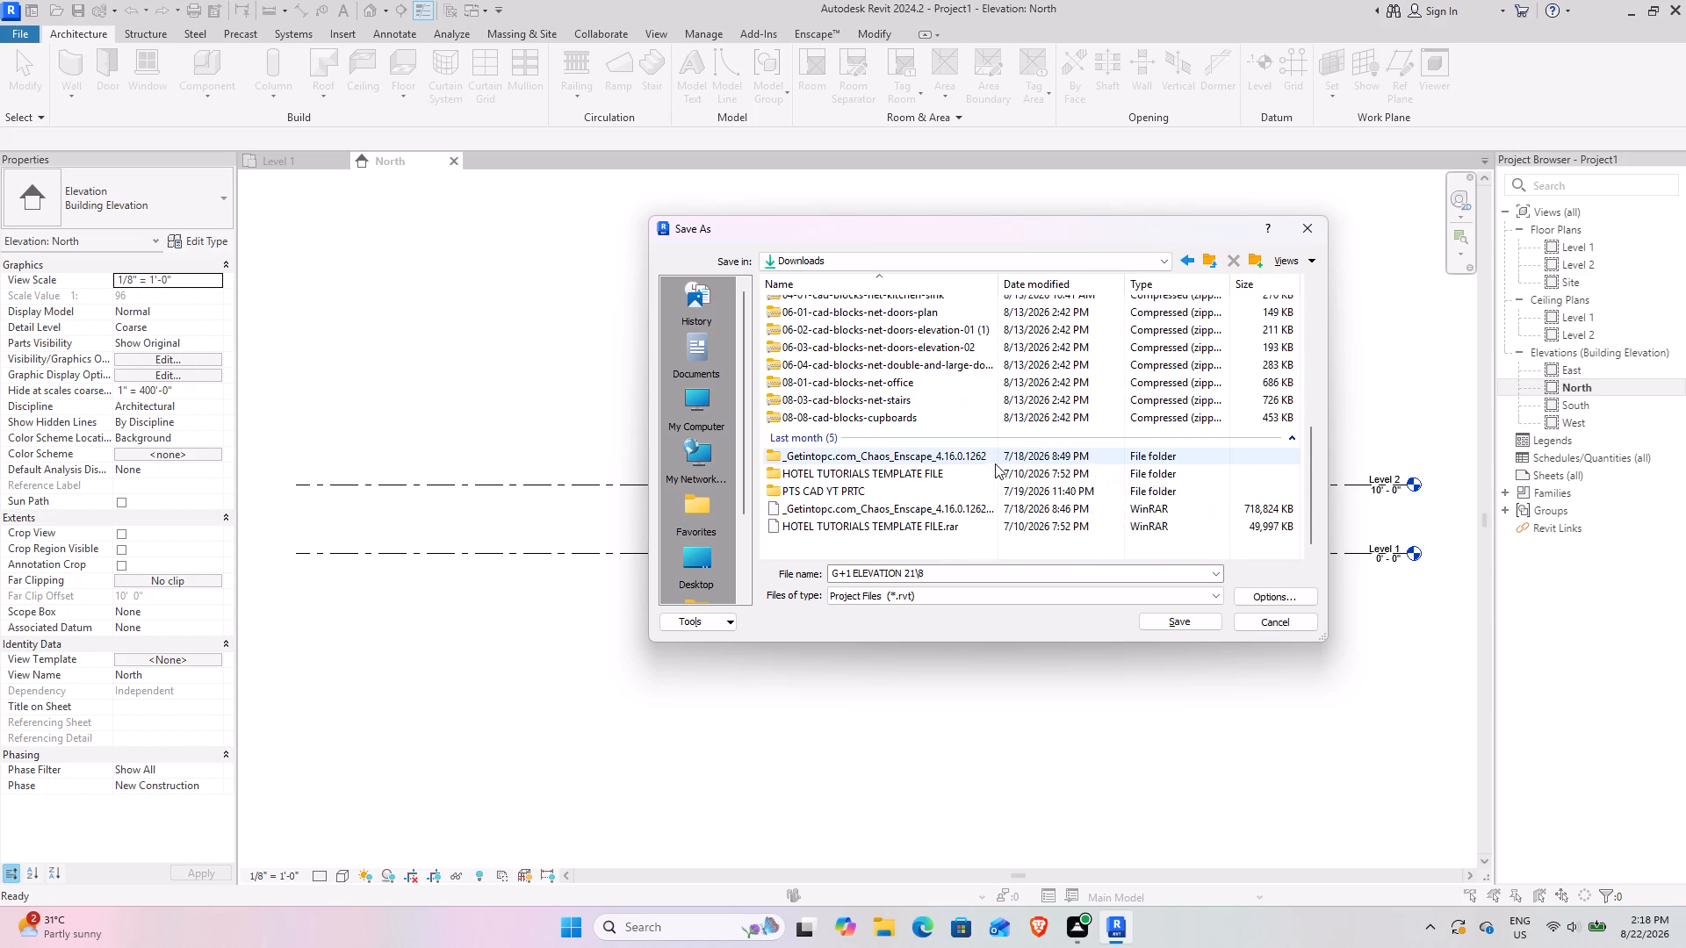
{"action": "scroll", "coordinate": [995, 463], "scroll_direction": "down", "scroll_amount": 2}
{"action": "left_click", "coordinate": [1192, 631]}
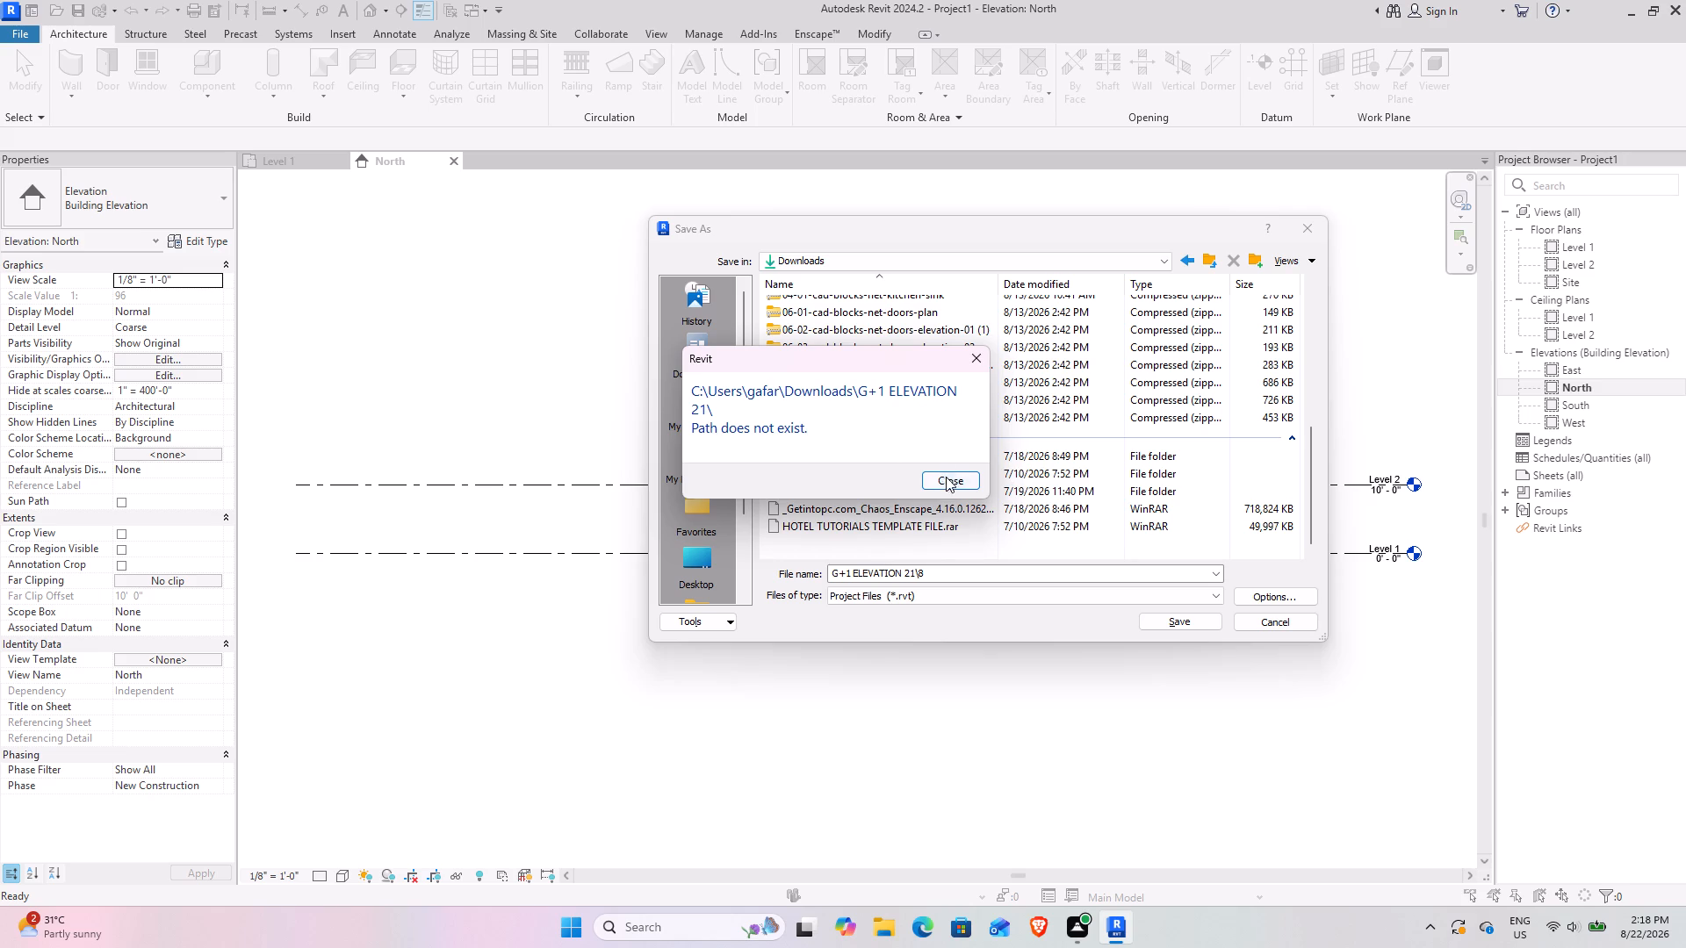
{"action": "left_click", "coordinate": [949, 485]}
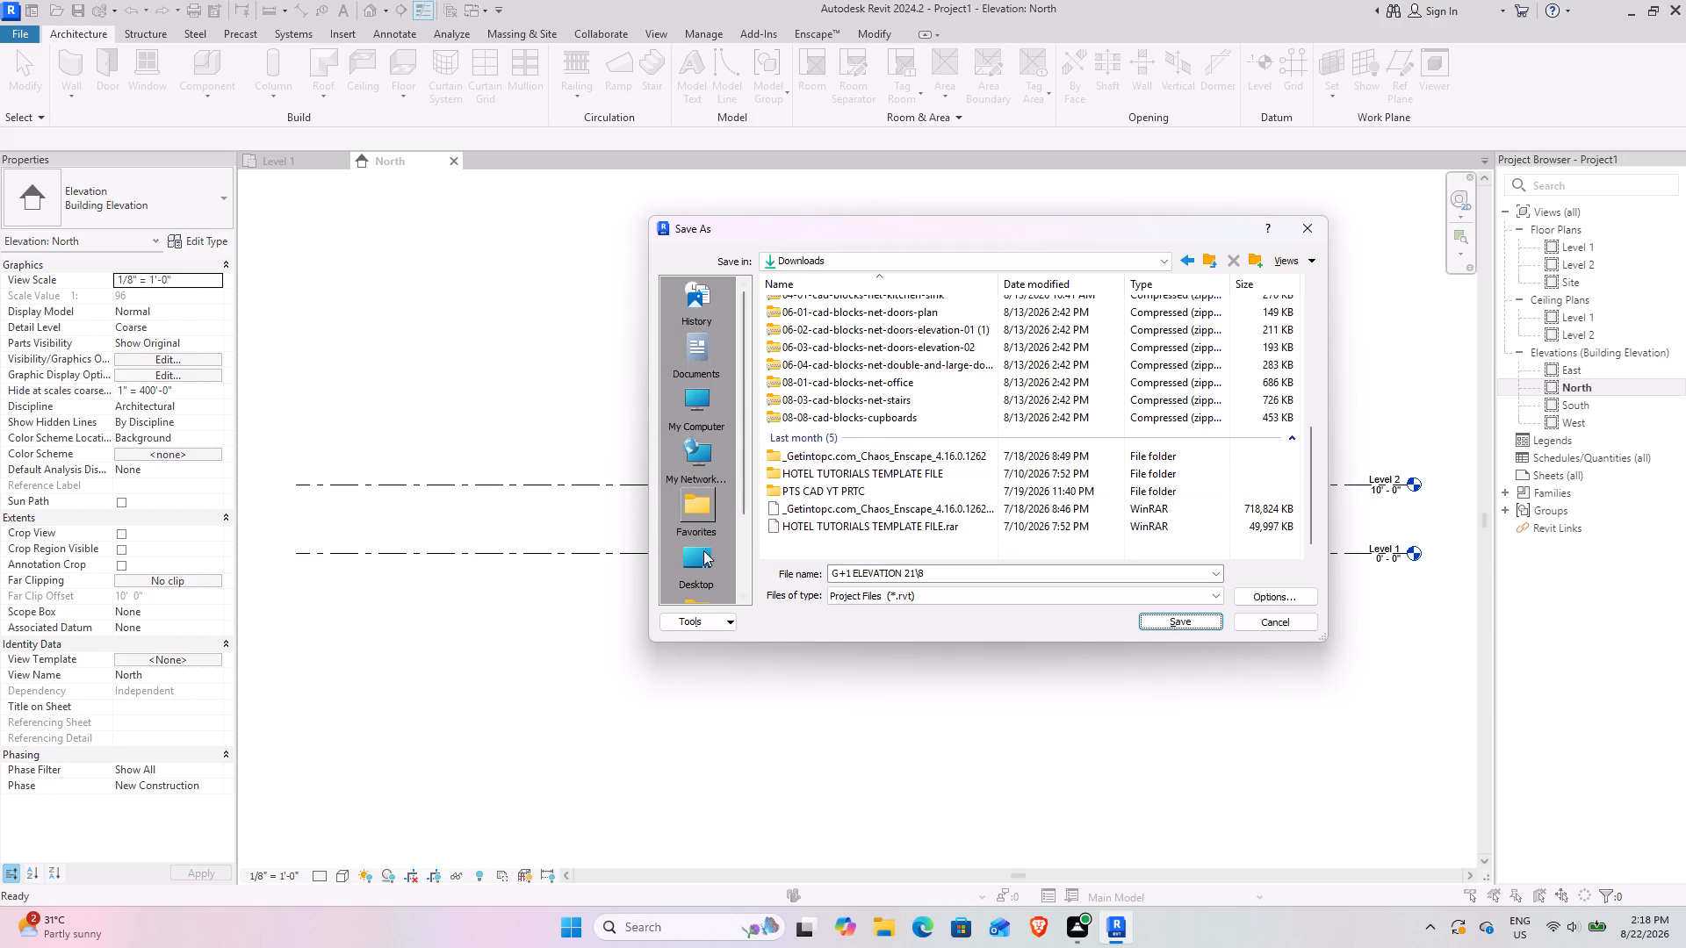
Go back to the revit folder in the user directory and create a new subfolder inside it.
{"action": "left_click", "coordinate": [702, 552]}
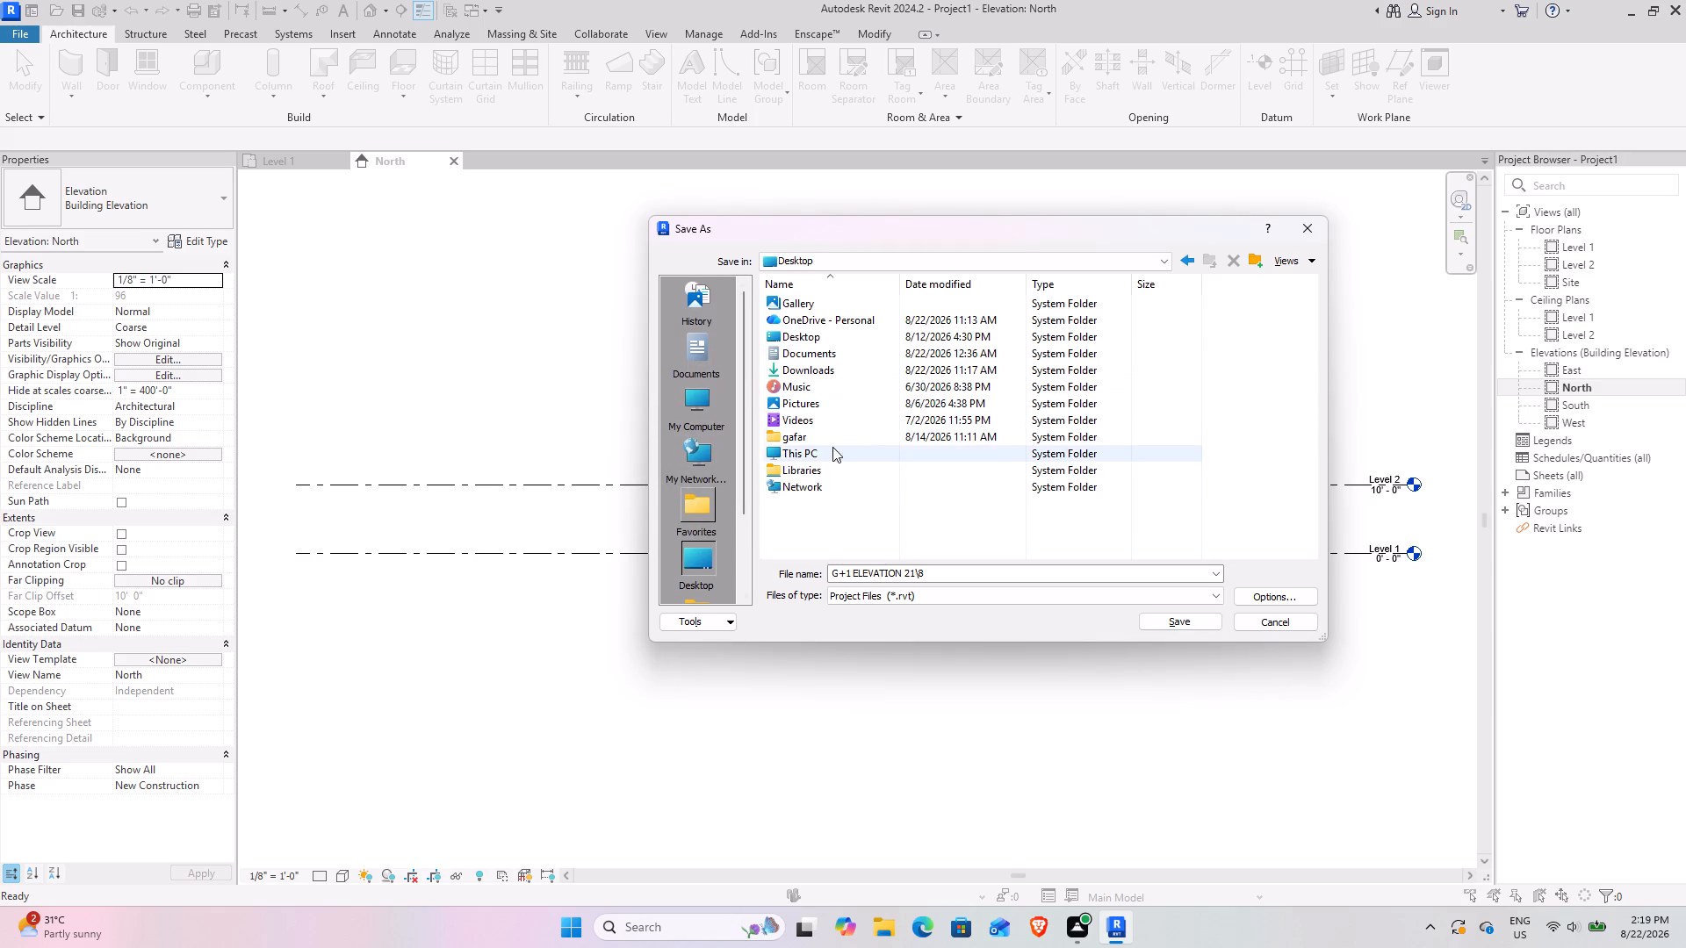
{"action": "double_click", "coordinate": [839, 440]}
{"action": "scroll", "coordinate": [912, 471], "scroll_direction": "down", "scroll_amount": 3}
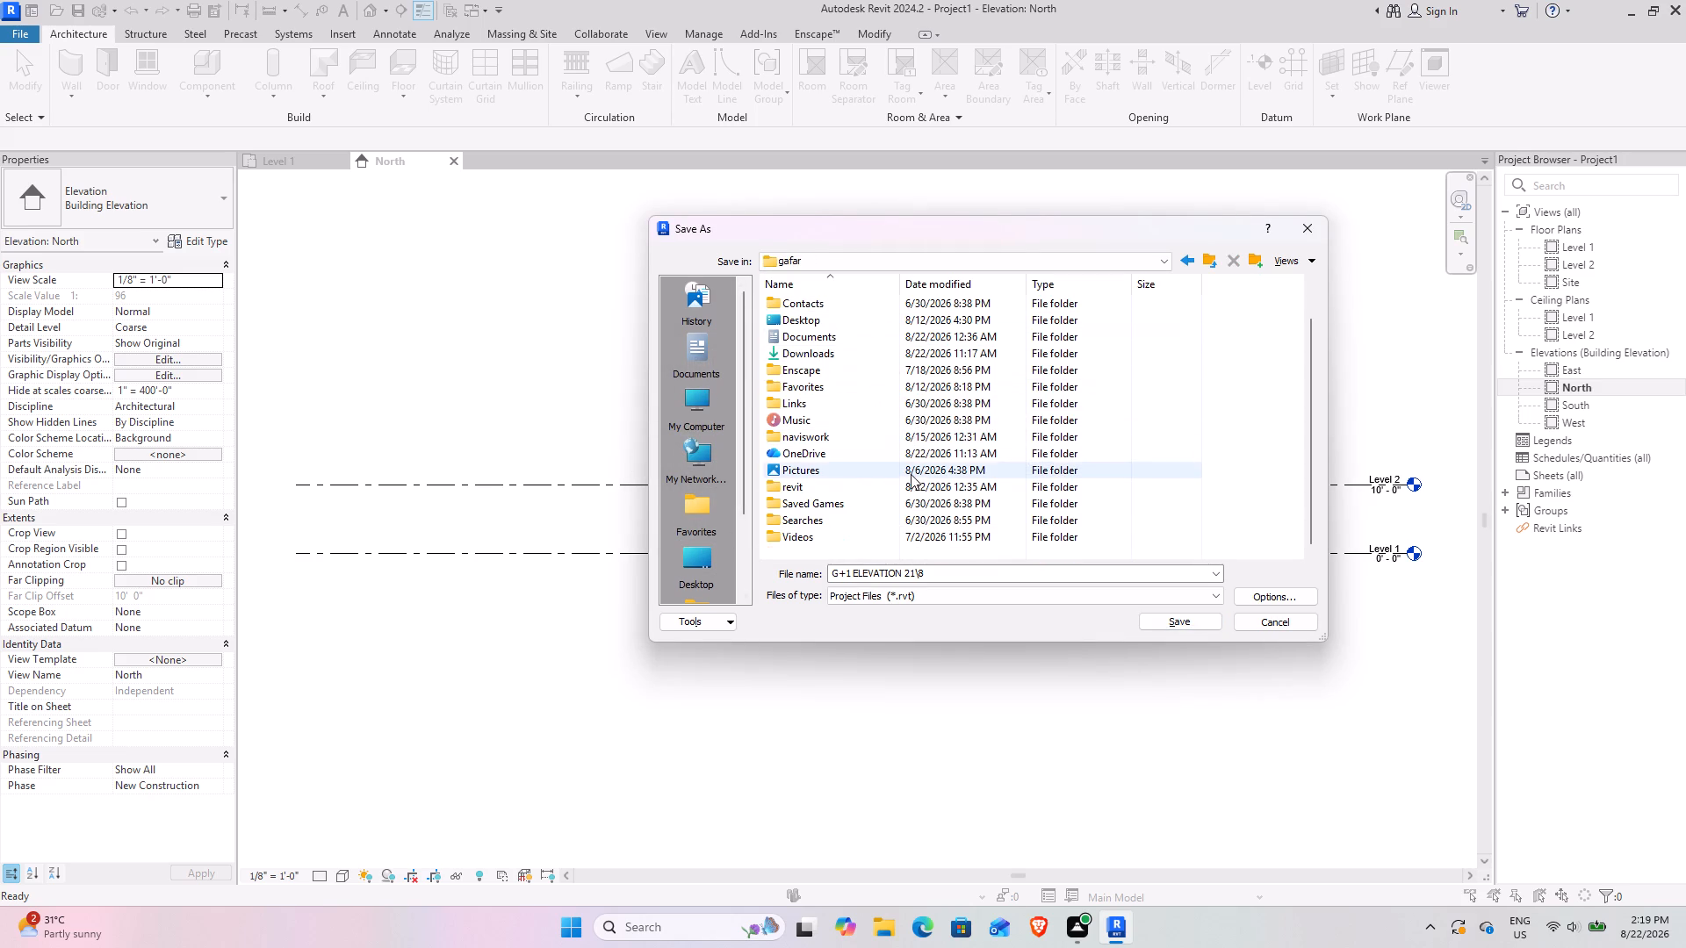
{"action": "scroll", "coordinate": [861, 404], "scroll_direction": "down", "scroll_amount": 3}
{"action": "scroll", "coordinate": [853, 416], "scroll_direction": "up", "scroll_amount": 3}
{"action": "scroll", "coordinate": [853, 416], "scroll_direction": "down", "scroll_amount": 3}
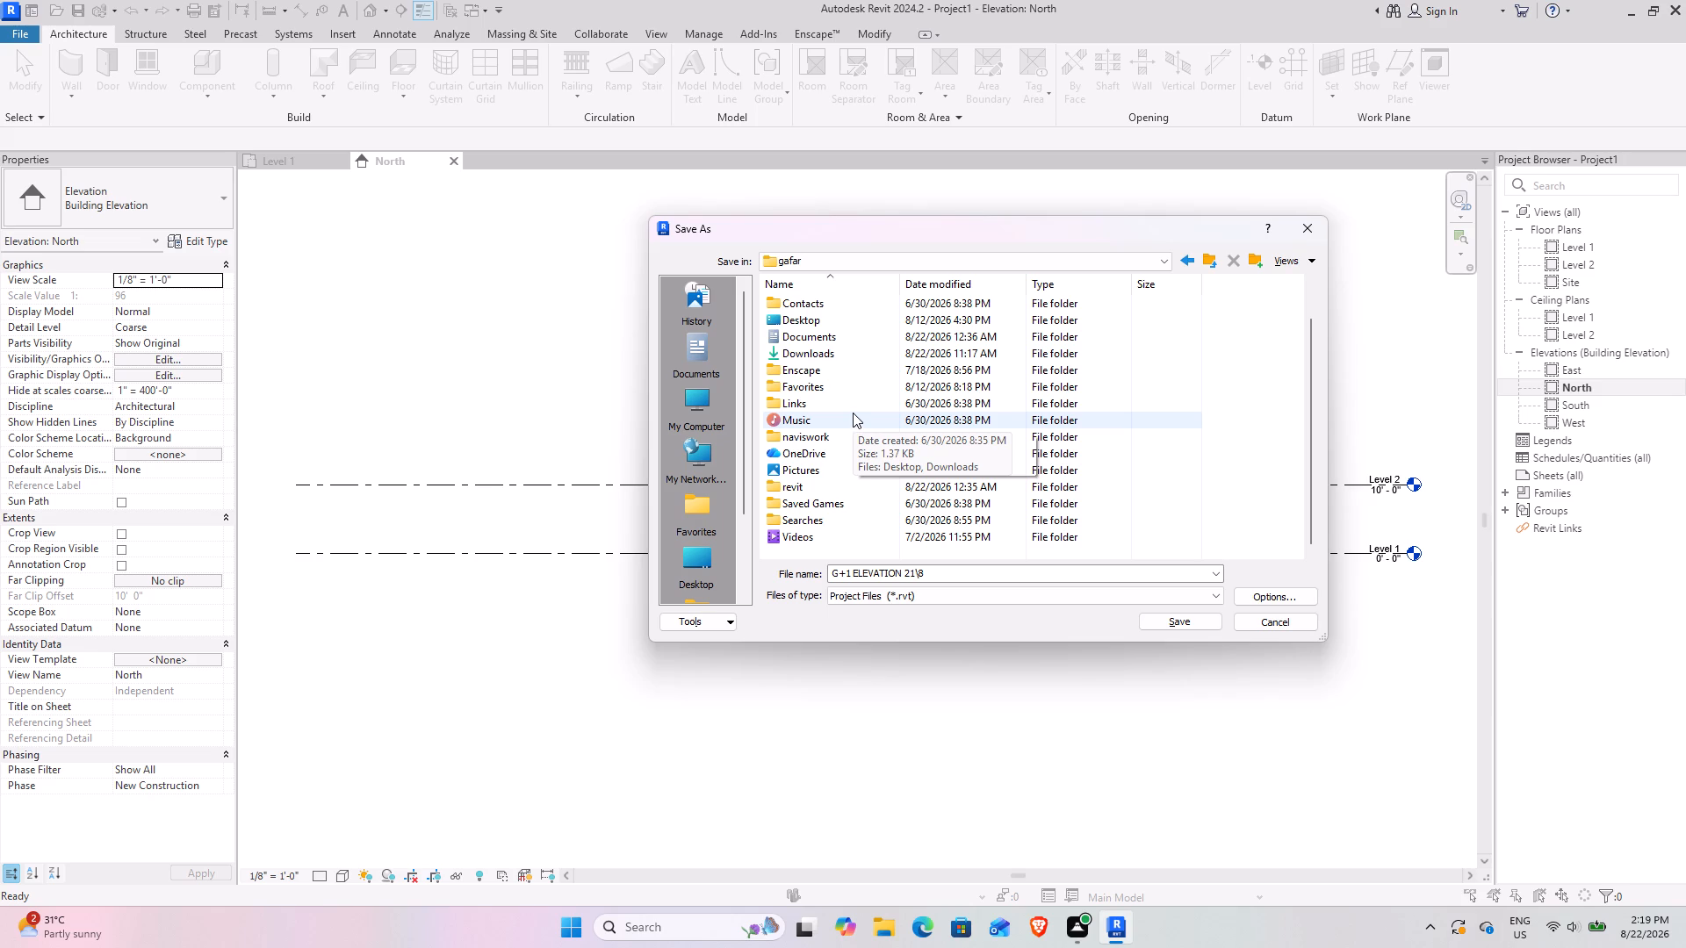
{"action": "left_click", "coordinate": [839, 491]}
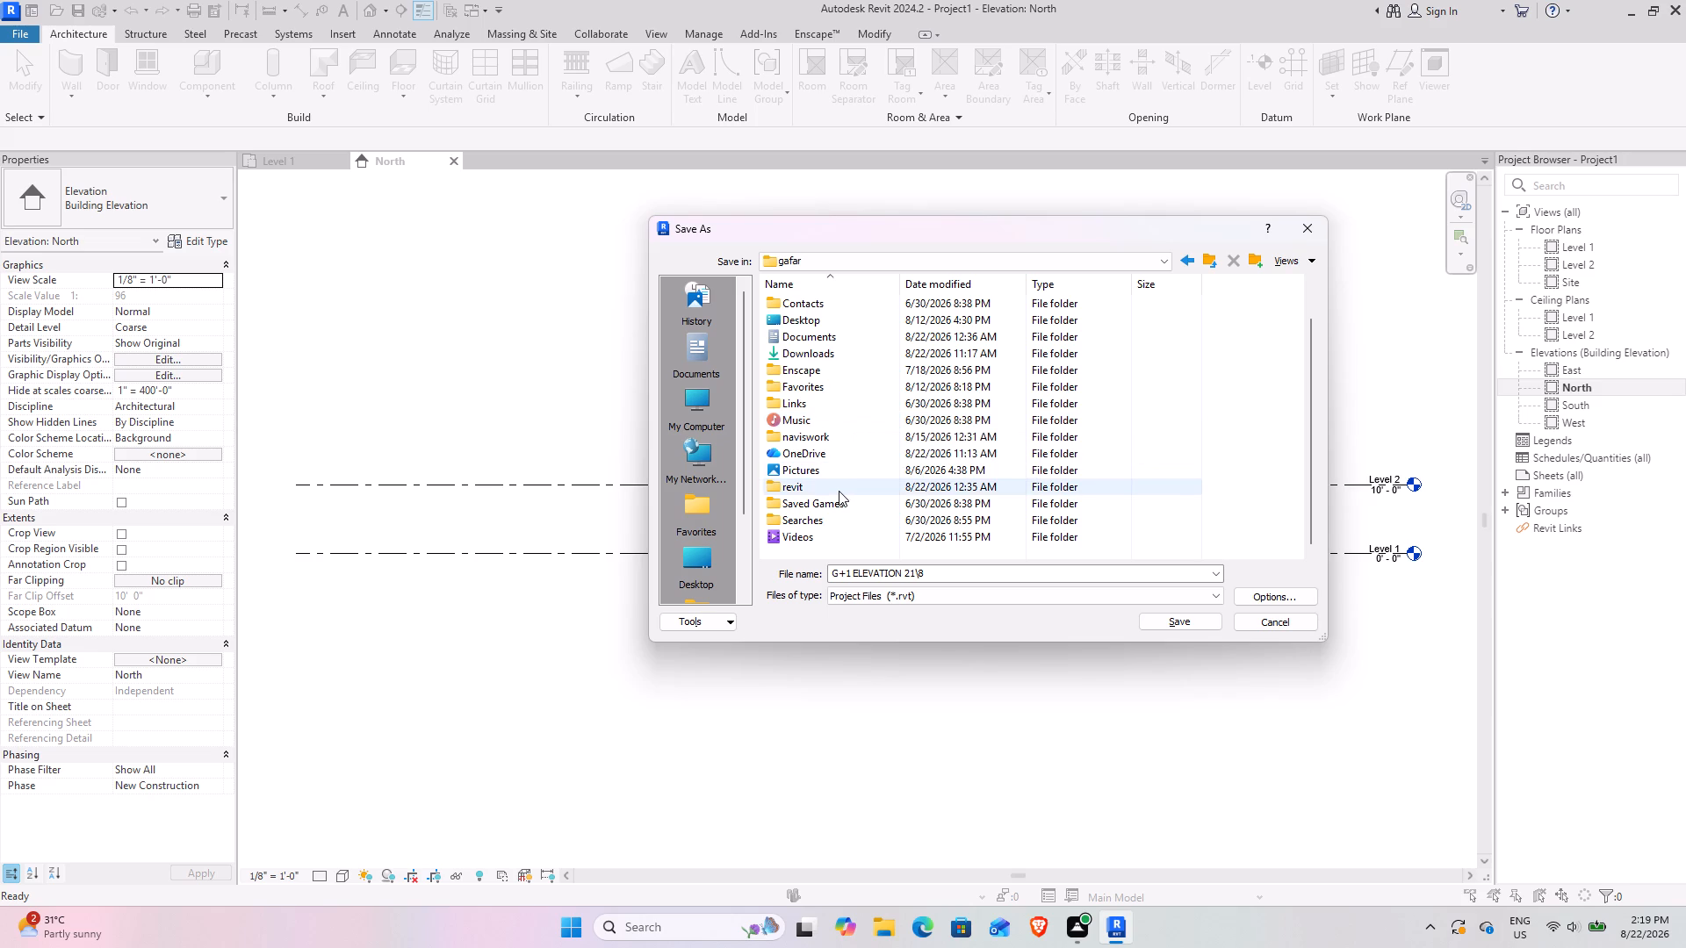
{"action": "left_click", "coordinate": [839, 491]}
{"action": "scroll", "coordinate": [861, 426], "scroll_direction": "down", "scroll_amount": 4}
{"action": "right_click", "coordinate": [861, 426]}
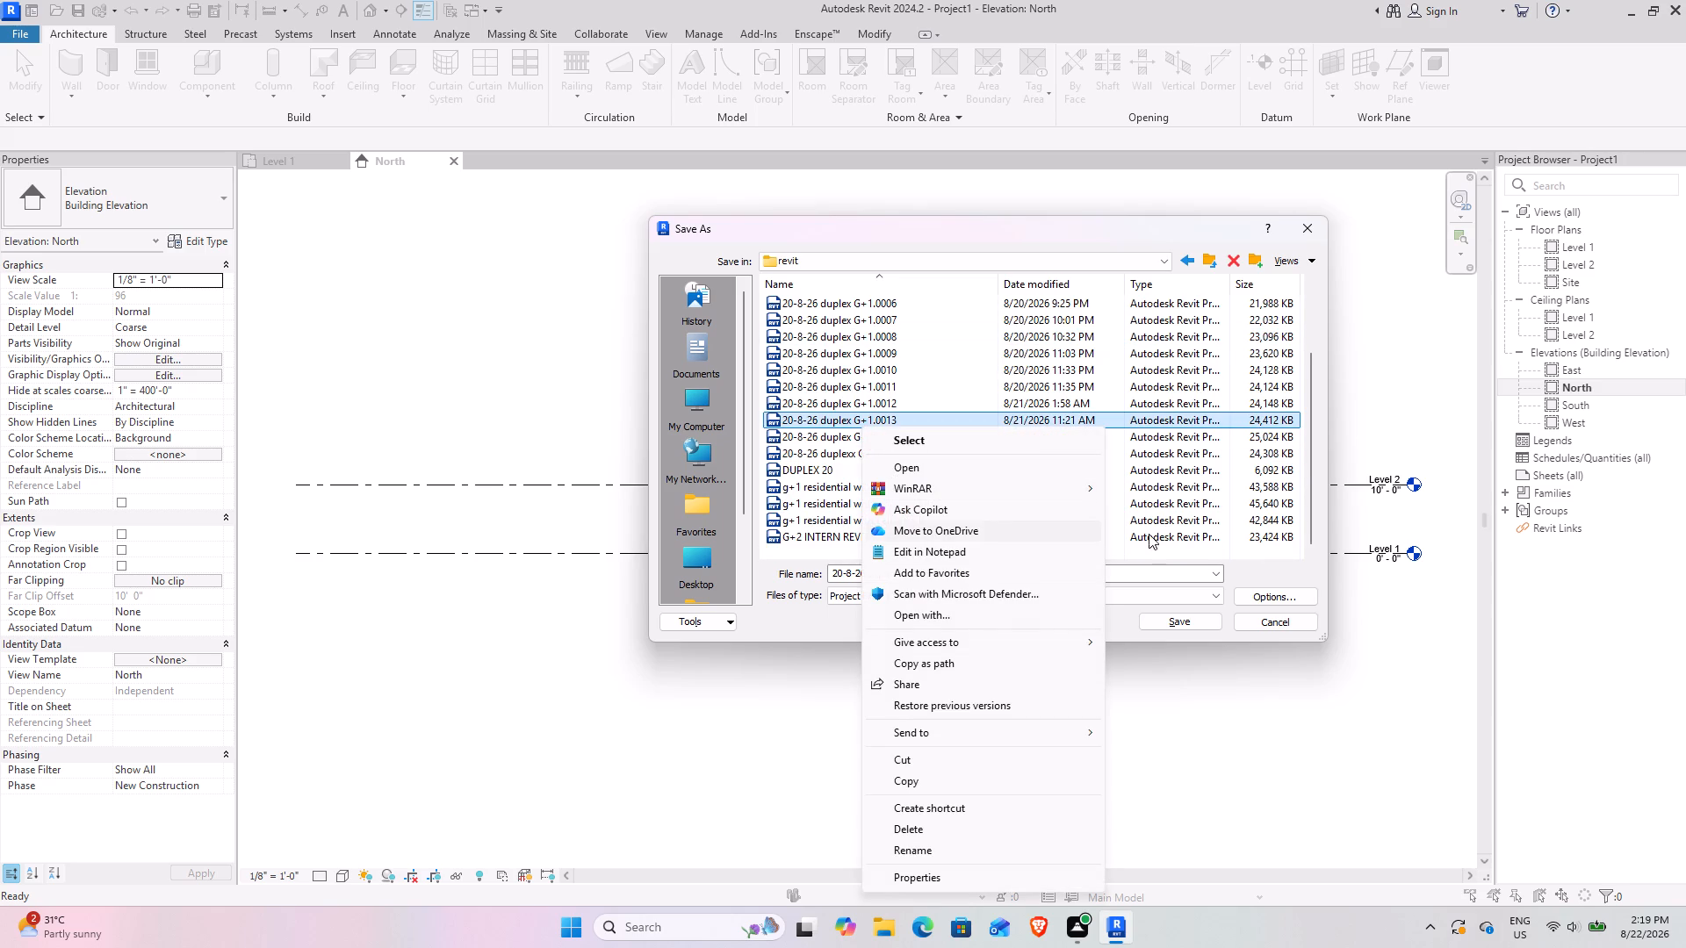
{"action": "left_click", "coordinate": [1185, 542]}
{"action": "right_click", "coordinate": [955, 487]}
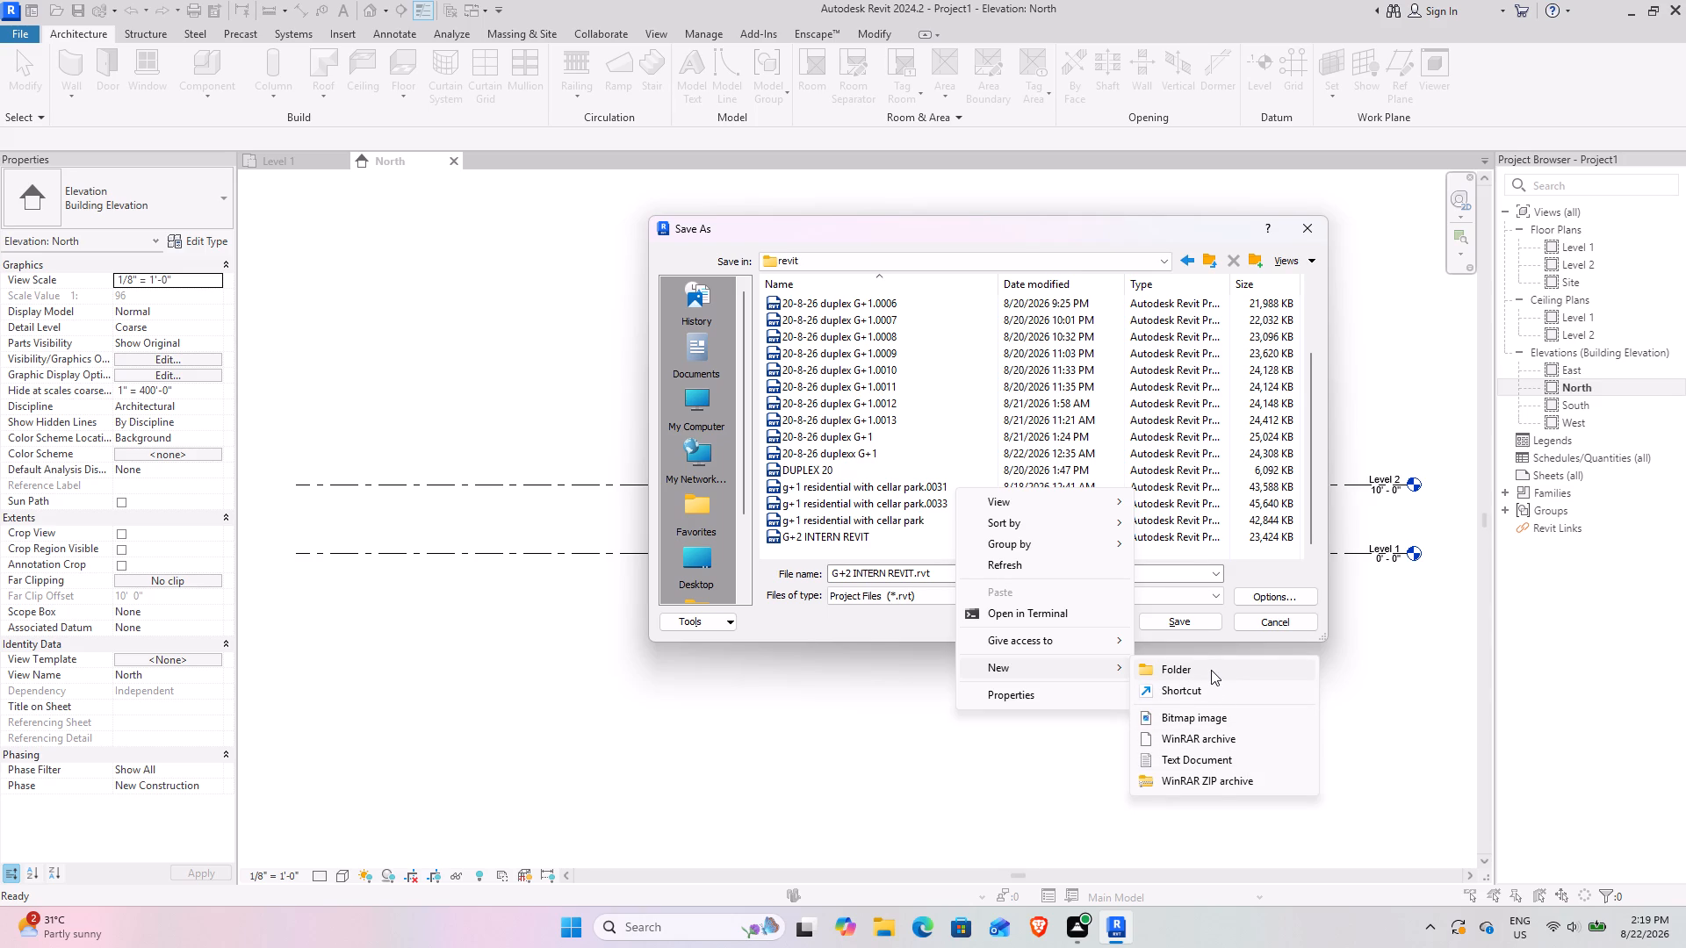
{"action": "left_click", "coordinate": [1211, 670]}
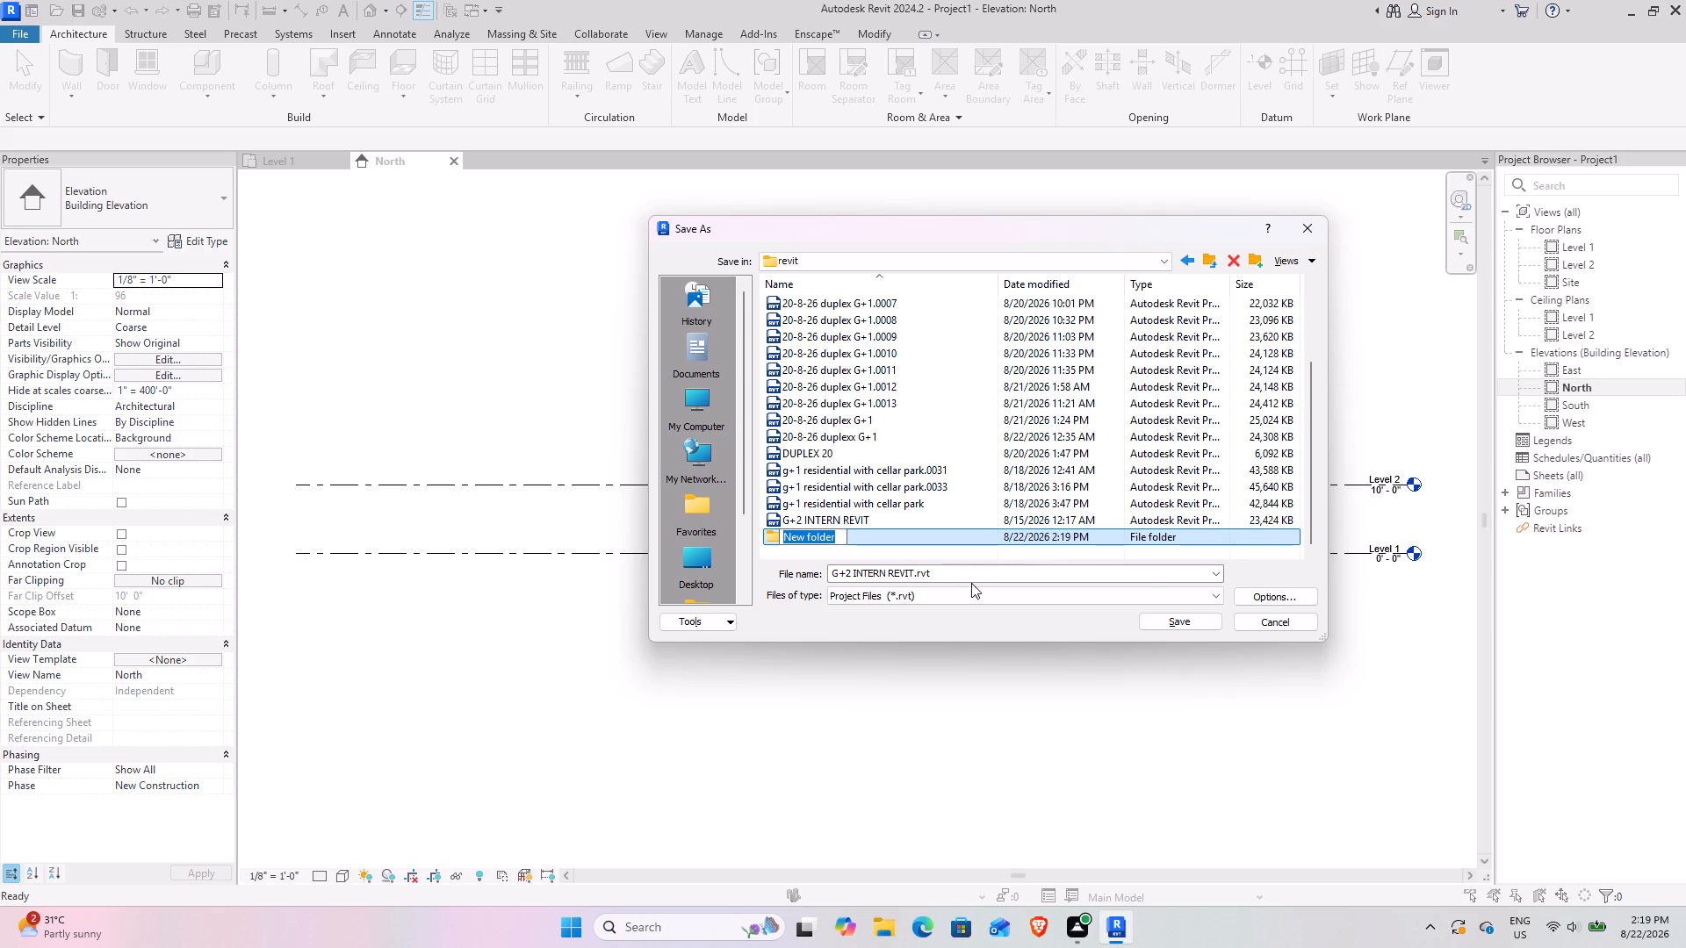
Save the project in the newly created subfolder under the file name G+2 INTERN REVIT.
{"action": "left_click", "coordinate": [1166, 621]}
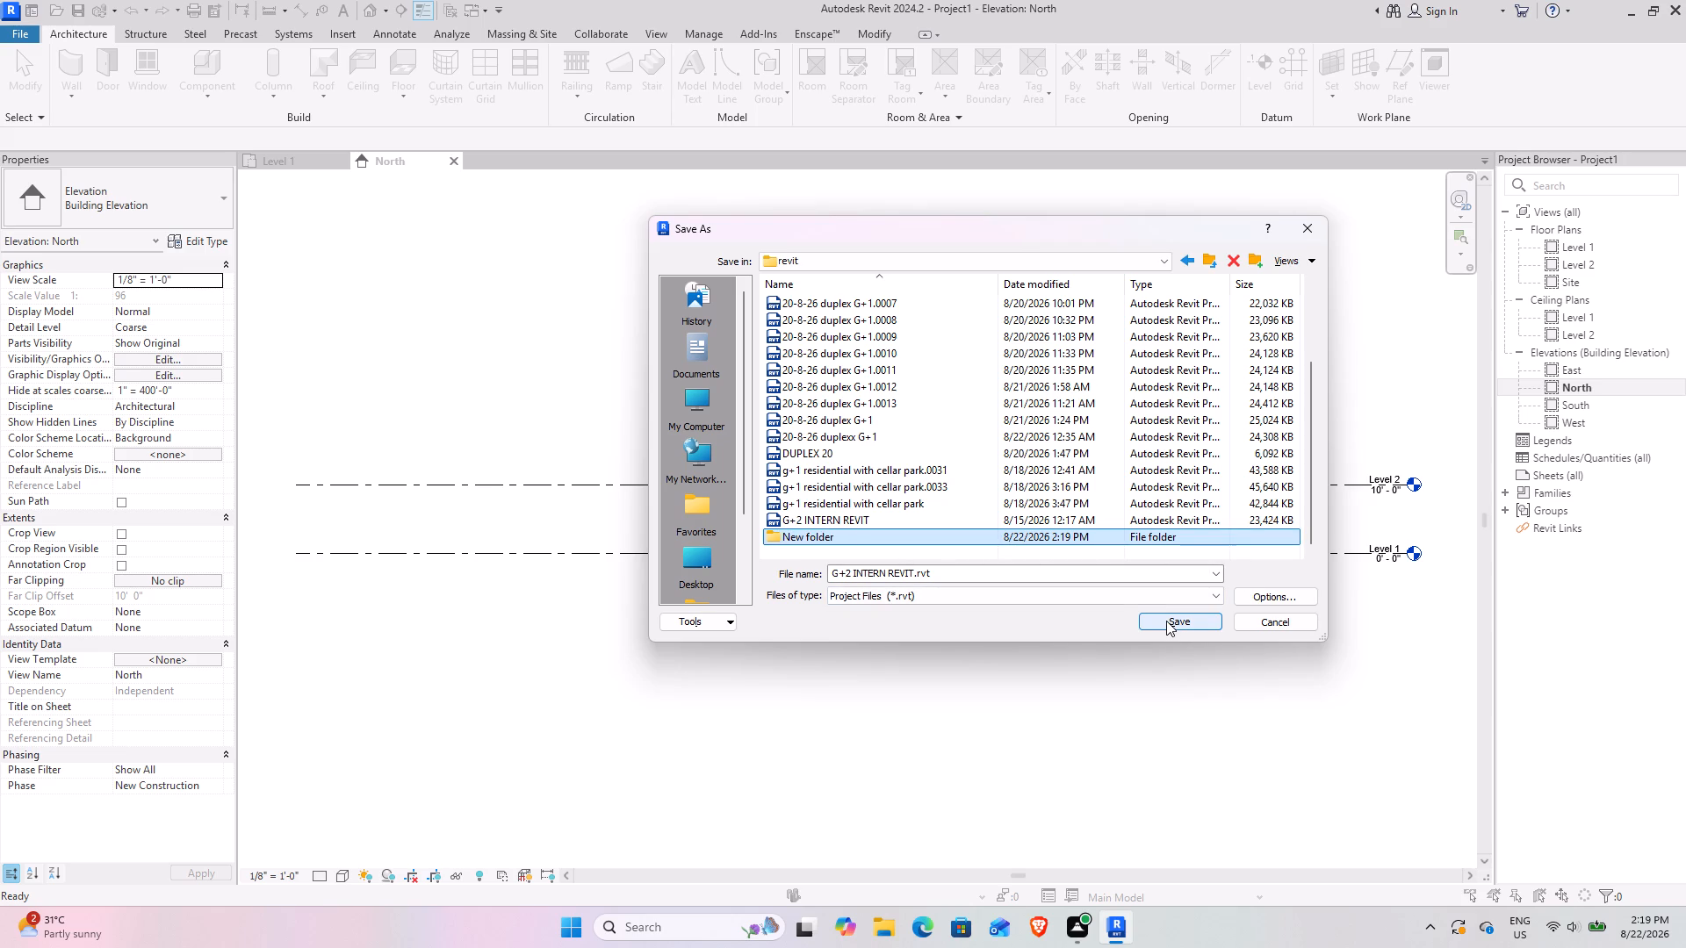
{"action": "left_click", "coordinate": [1185, 624]}
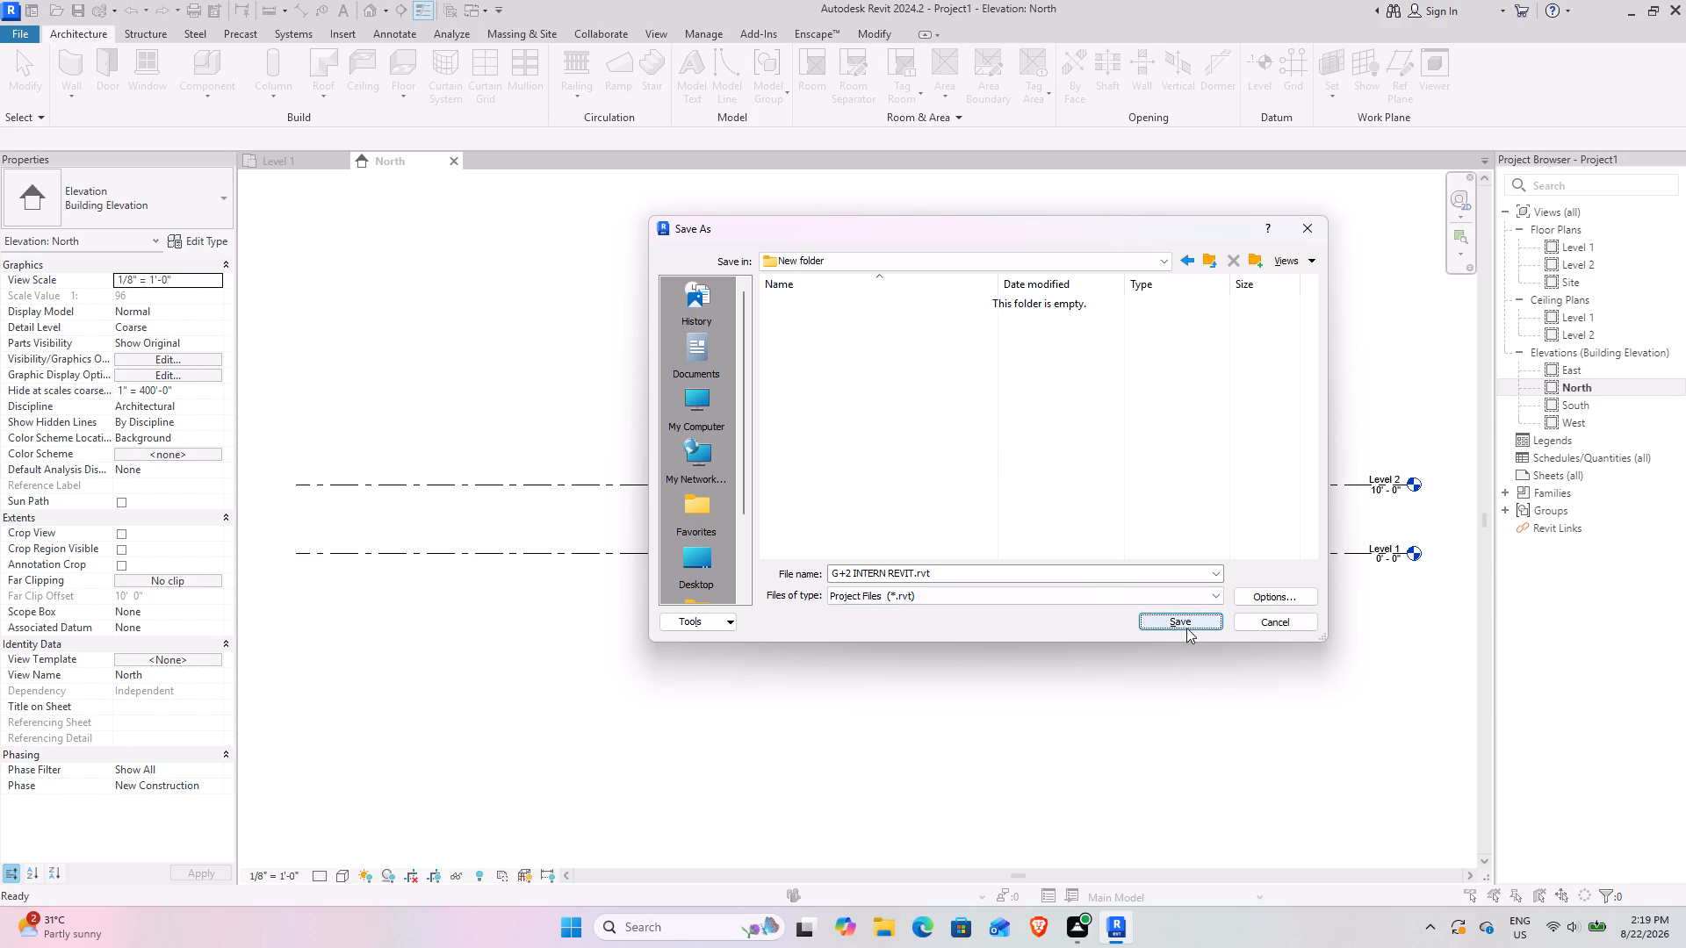
{"action": "left_click", "coordinate": [1186, 624]}
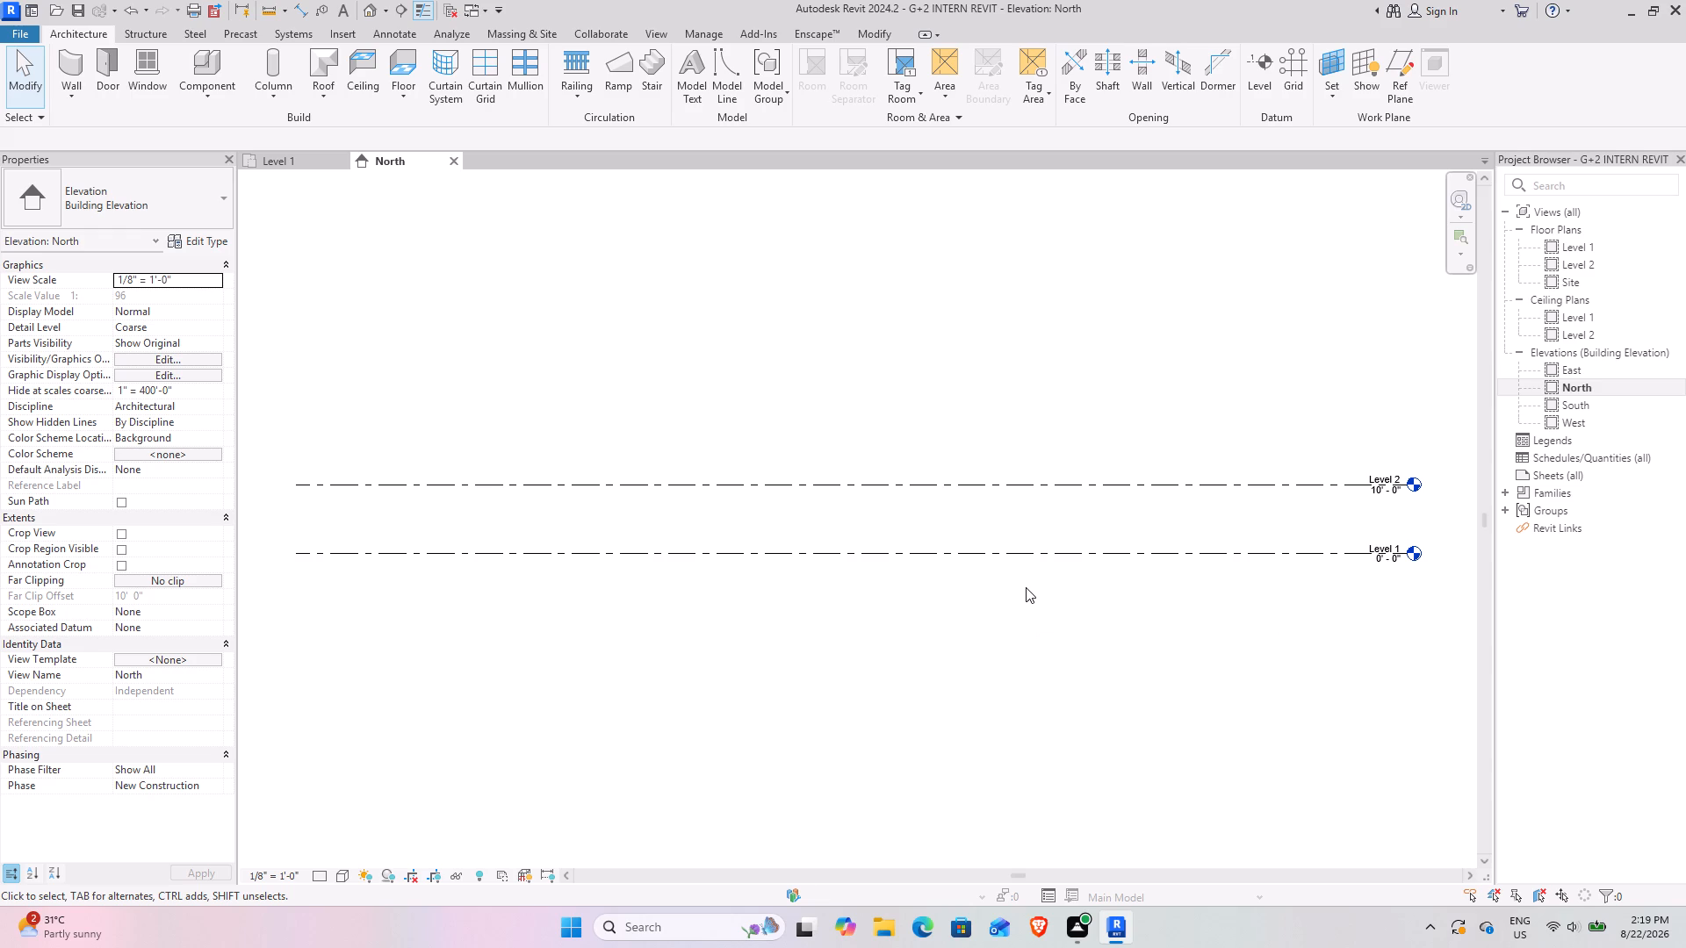
Switch to File Explorer and check the contents of the revit folder and its new subfolder.
{"action": "left_click", "coordinate": [882, 925]}
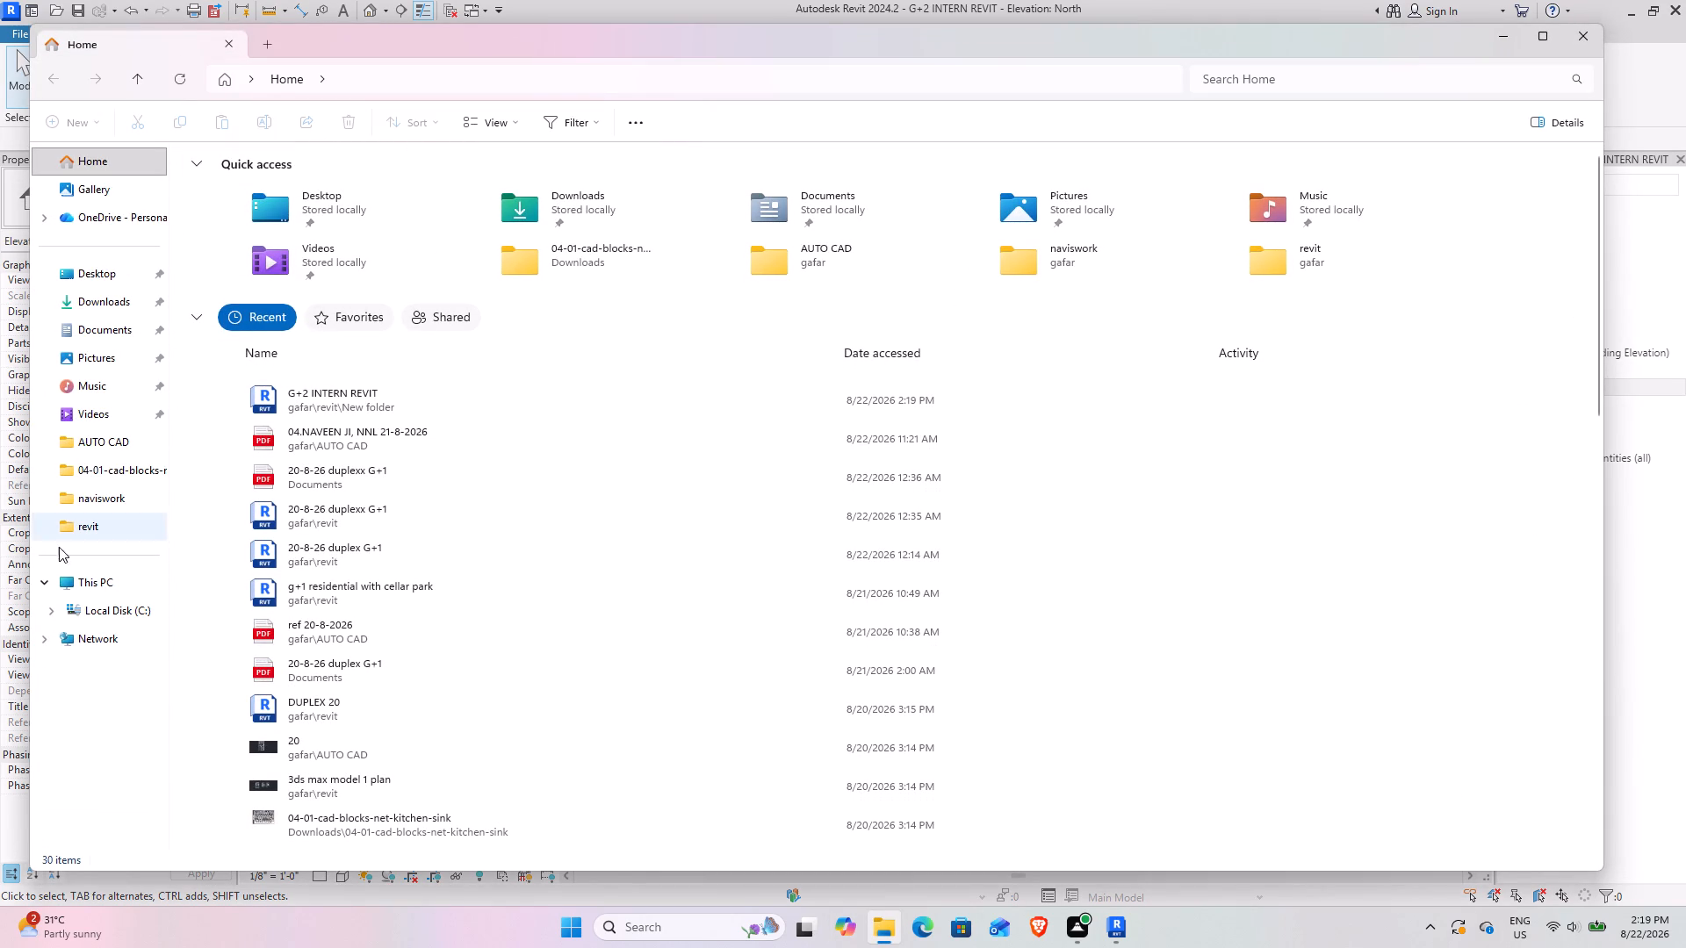
{"action": "left_click", "coordinate": [93, 527]}
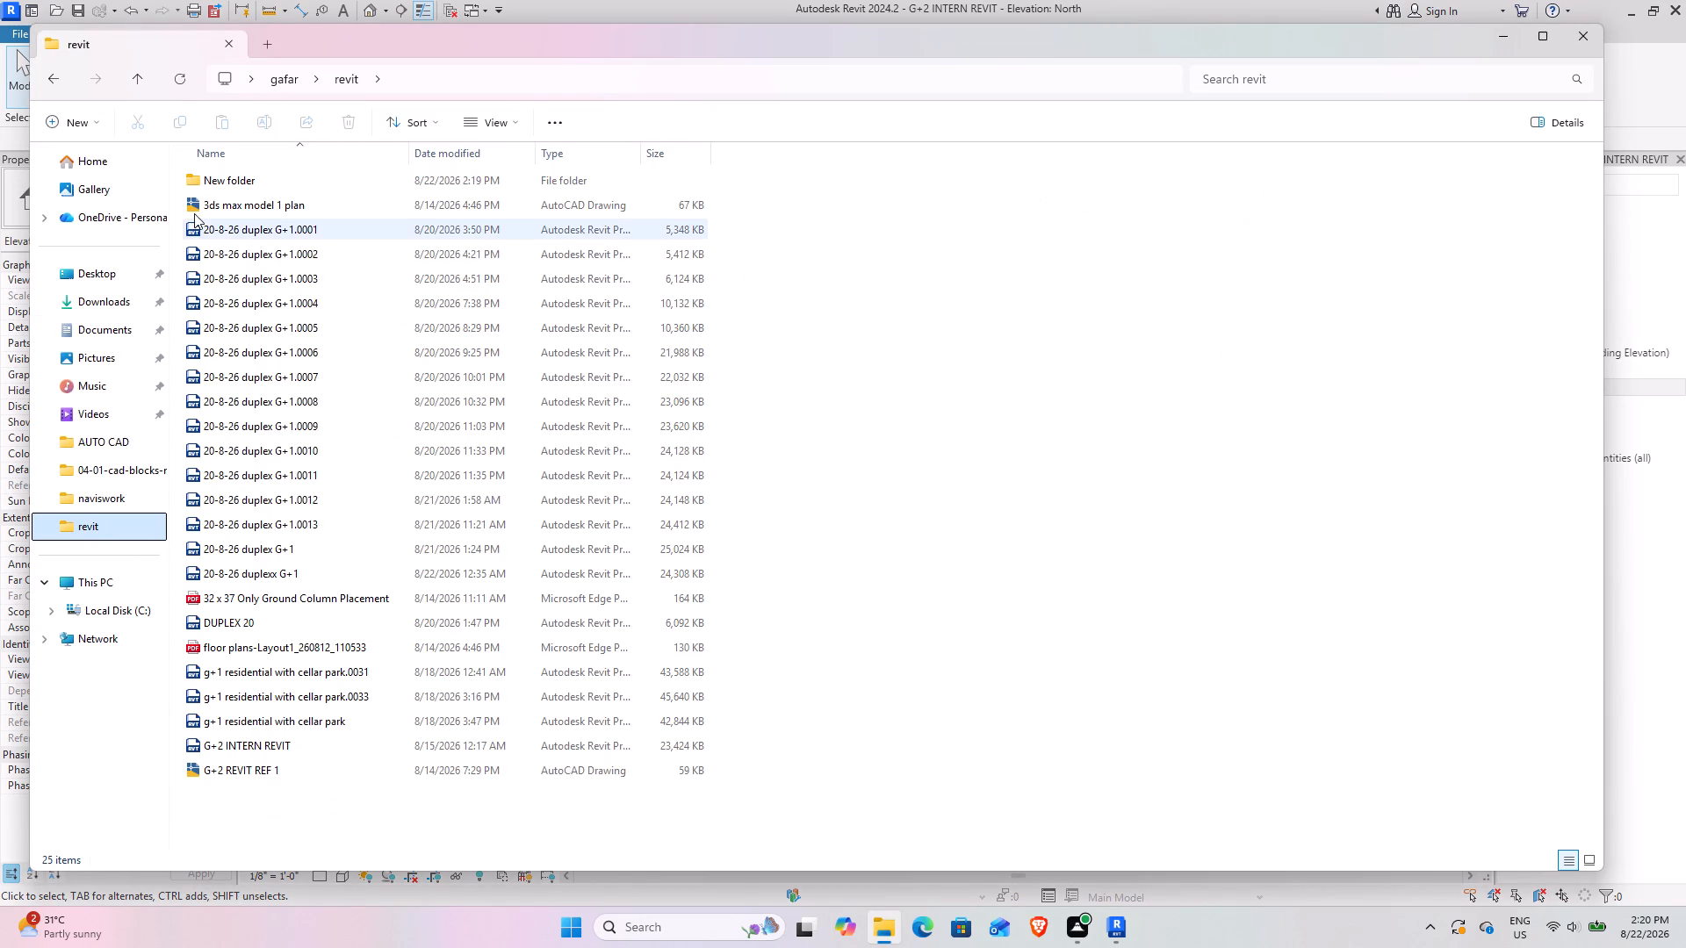
{"action": "scroll", "coordinate": [242, 261], "scroll_direction": "down", "scroll_amount": 4}
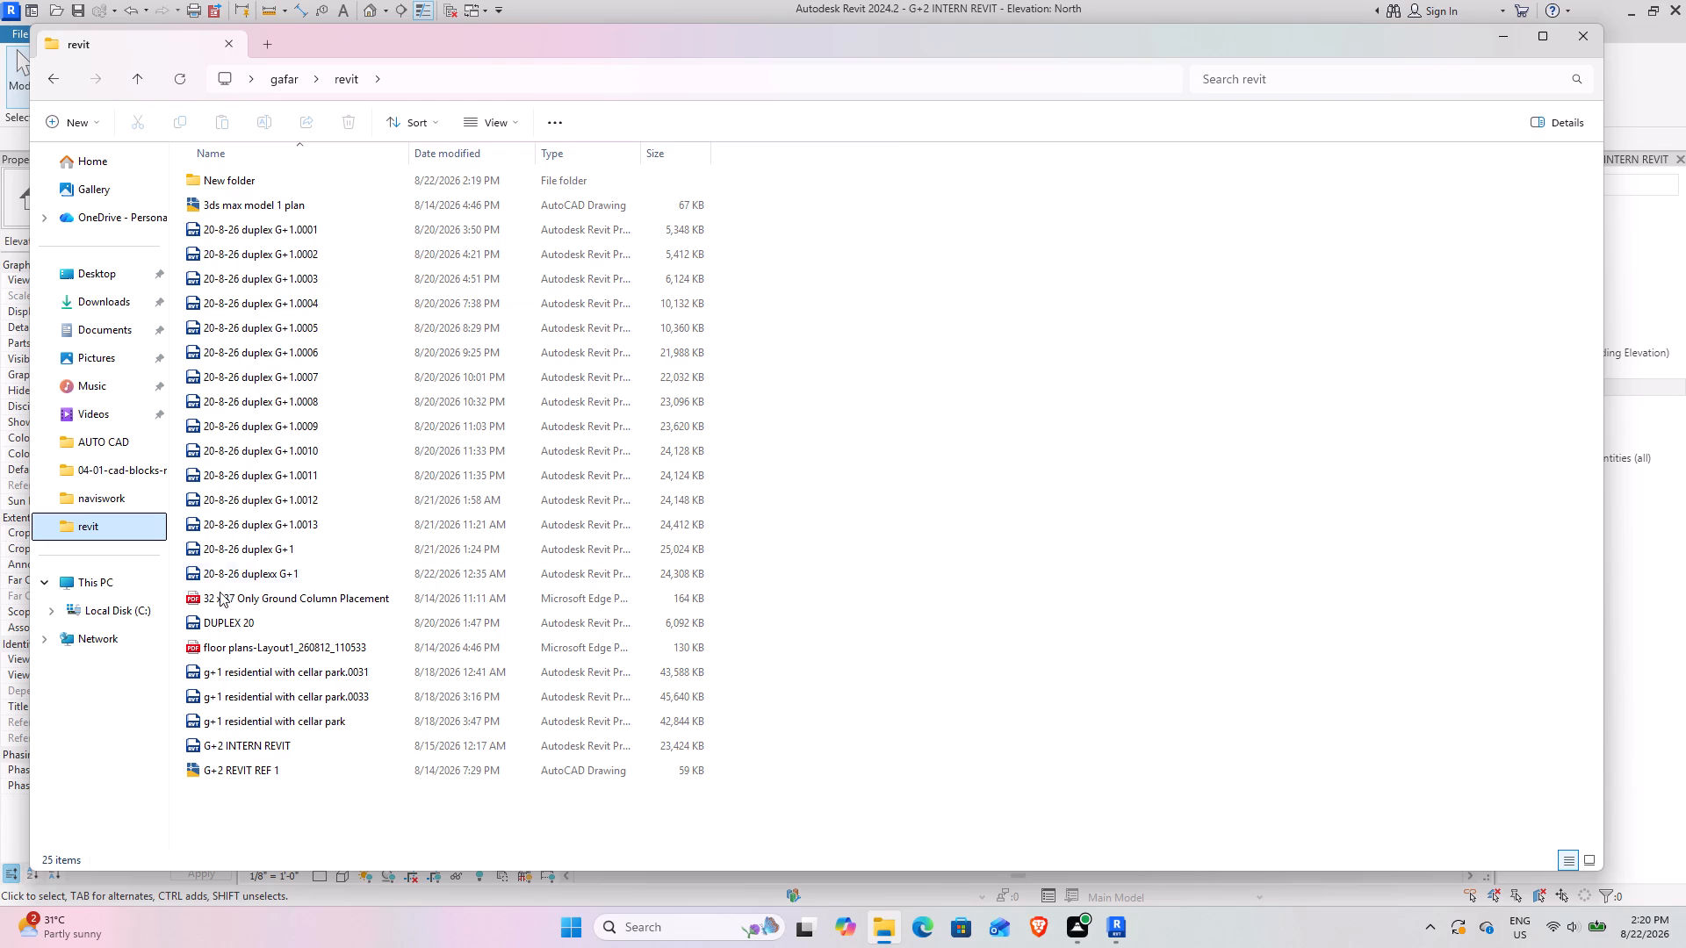
{"action": "double_click", "coordinate": [253, 178]}
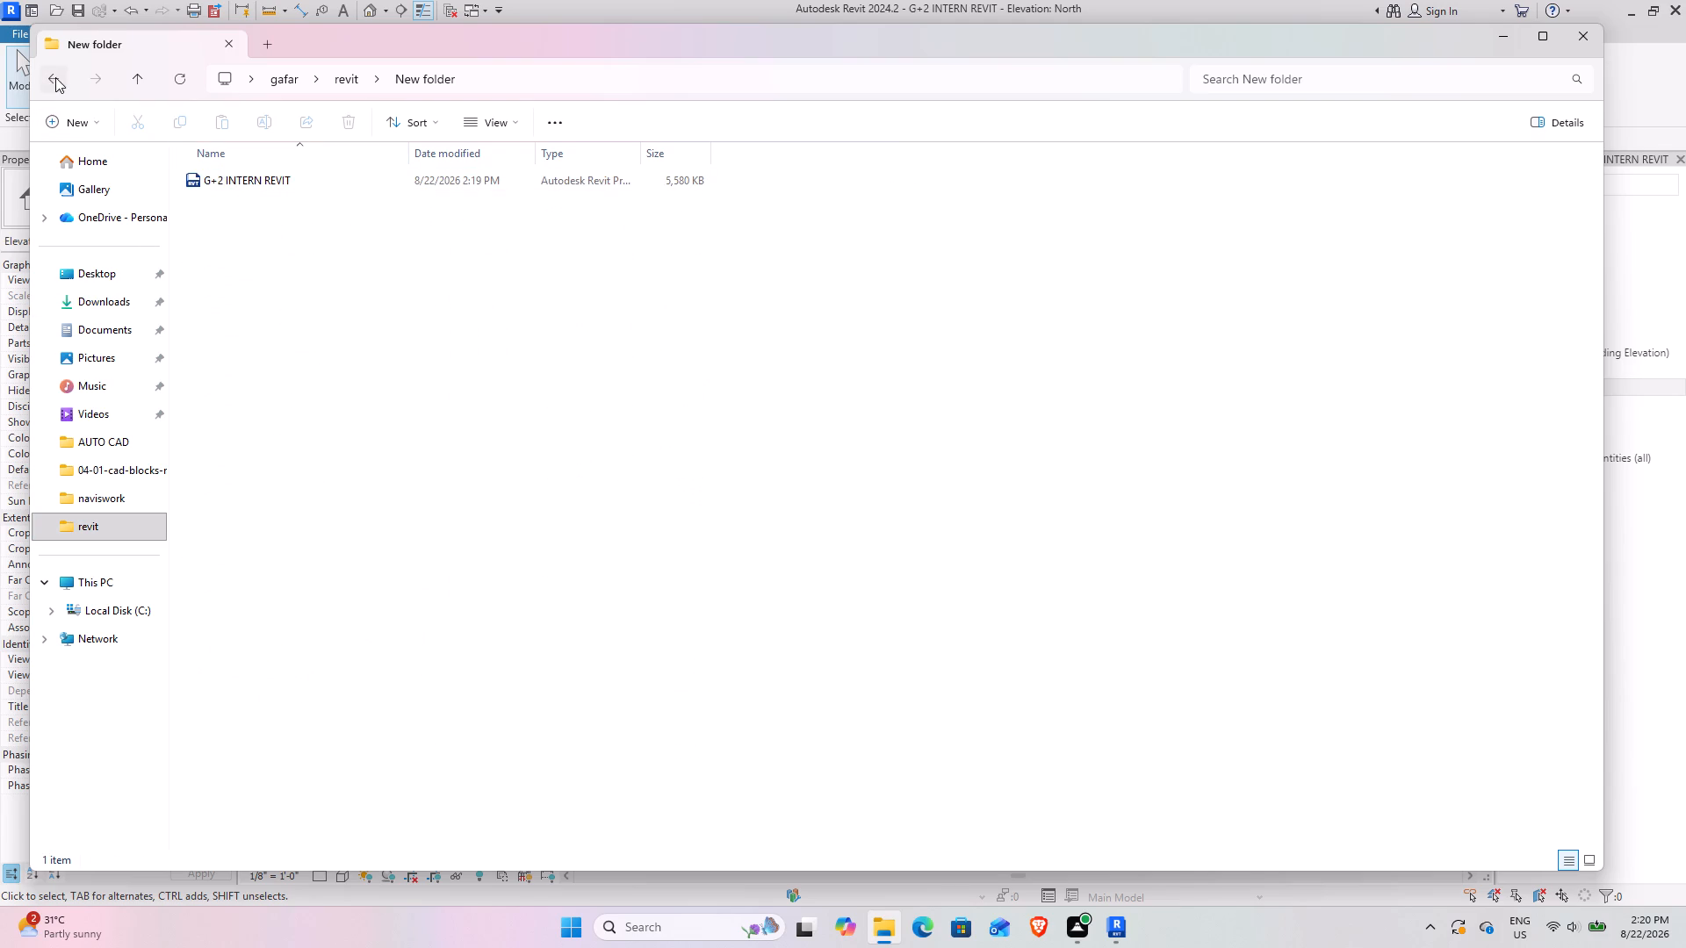
{"action": "left_click", "coordinate": [55, 77]}
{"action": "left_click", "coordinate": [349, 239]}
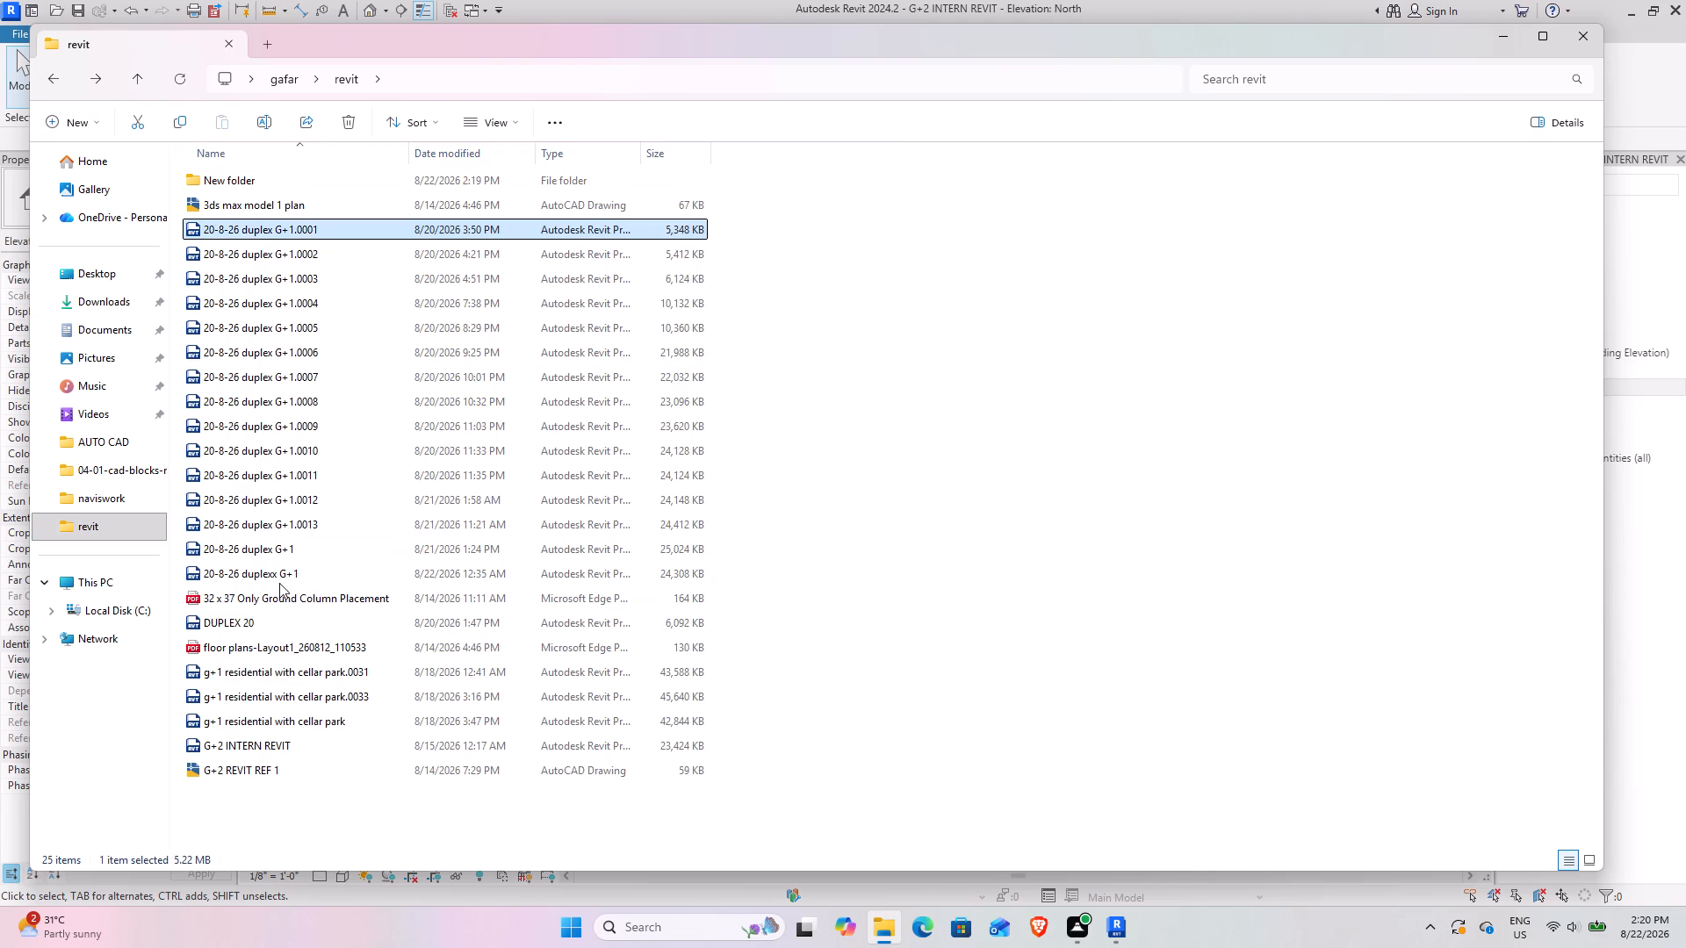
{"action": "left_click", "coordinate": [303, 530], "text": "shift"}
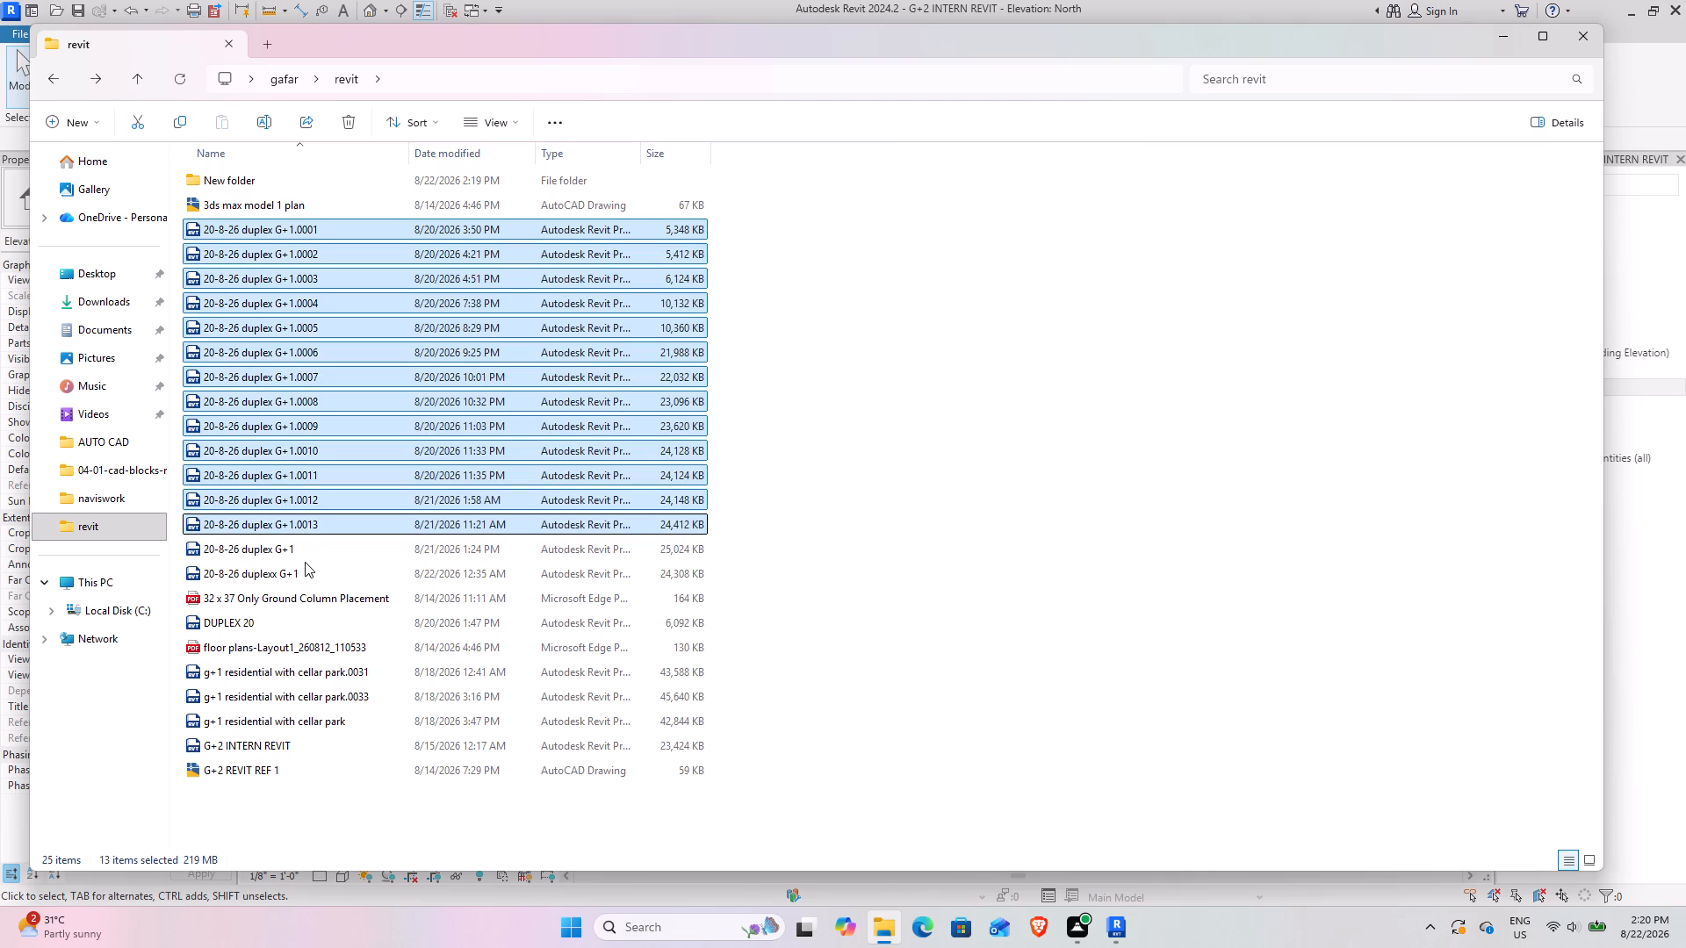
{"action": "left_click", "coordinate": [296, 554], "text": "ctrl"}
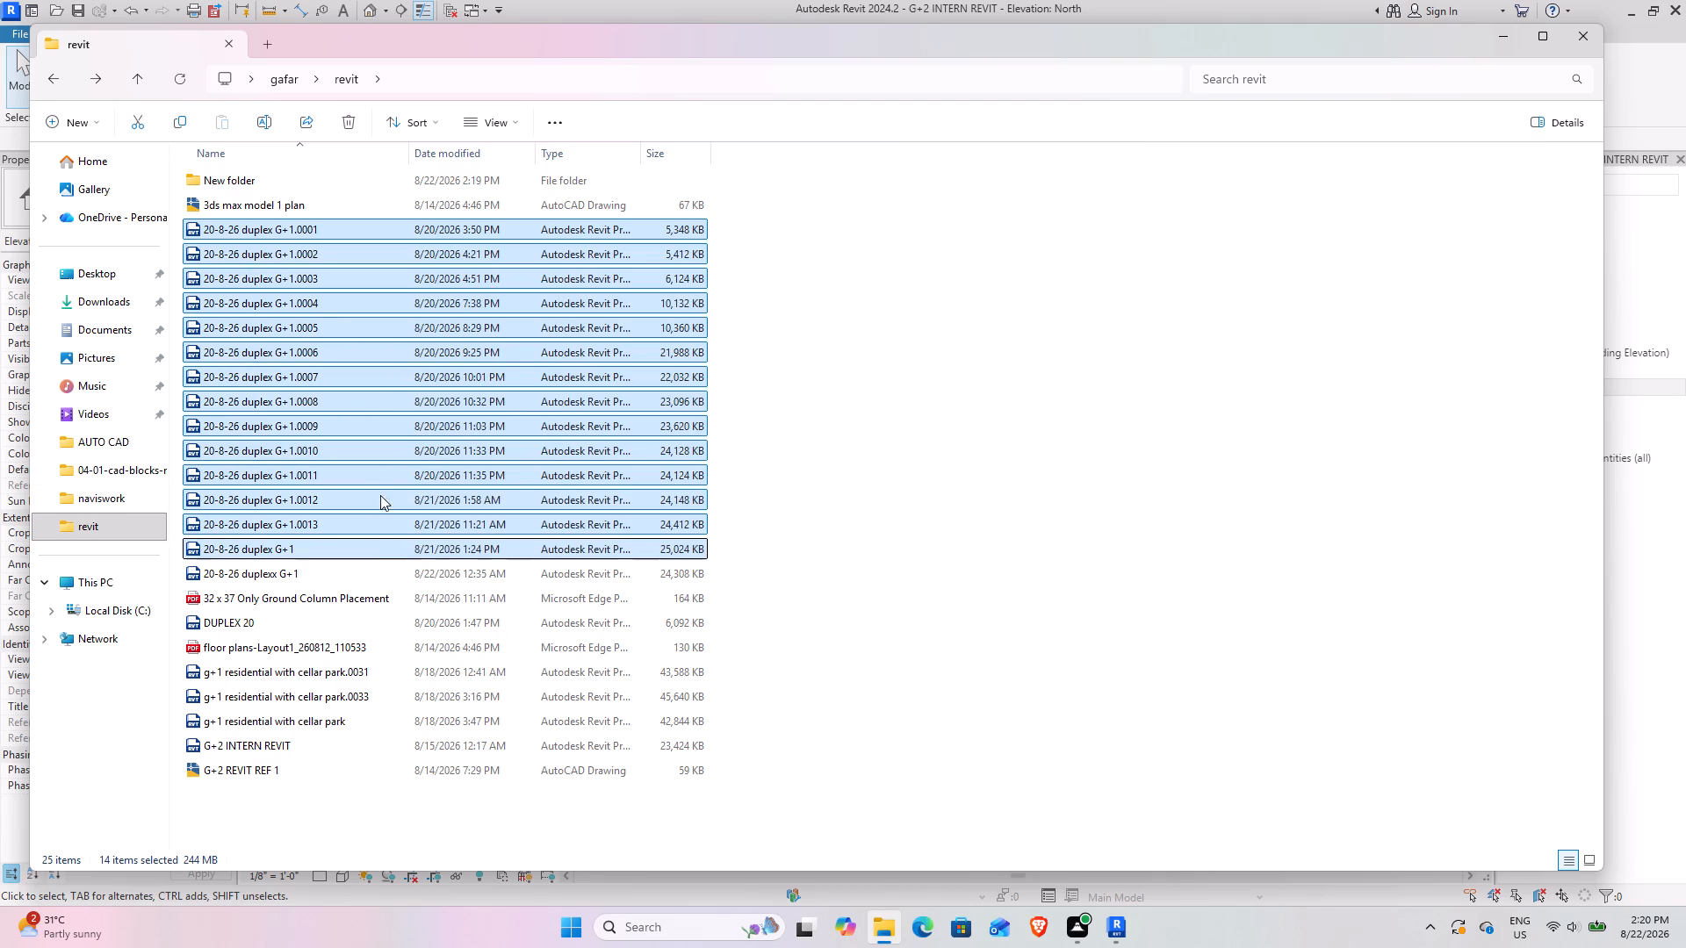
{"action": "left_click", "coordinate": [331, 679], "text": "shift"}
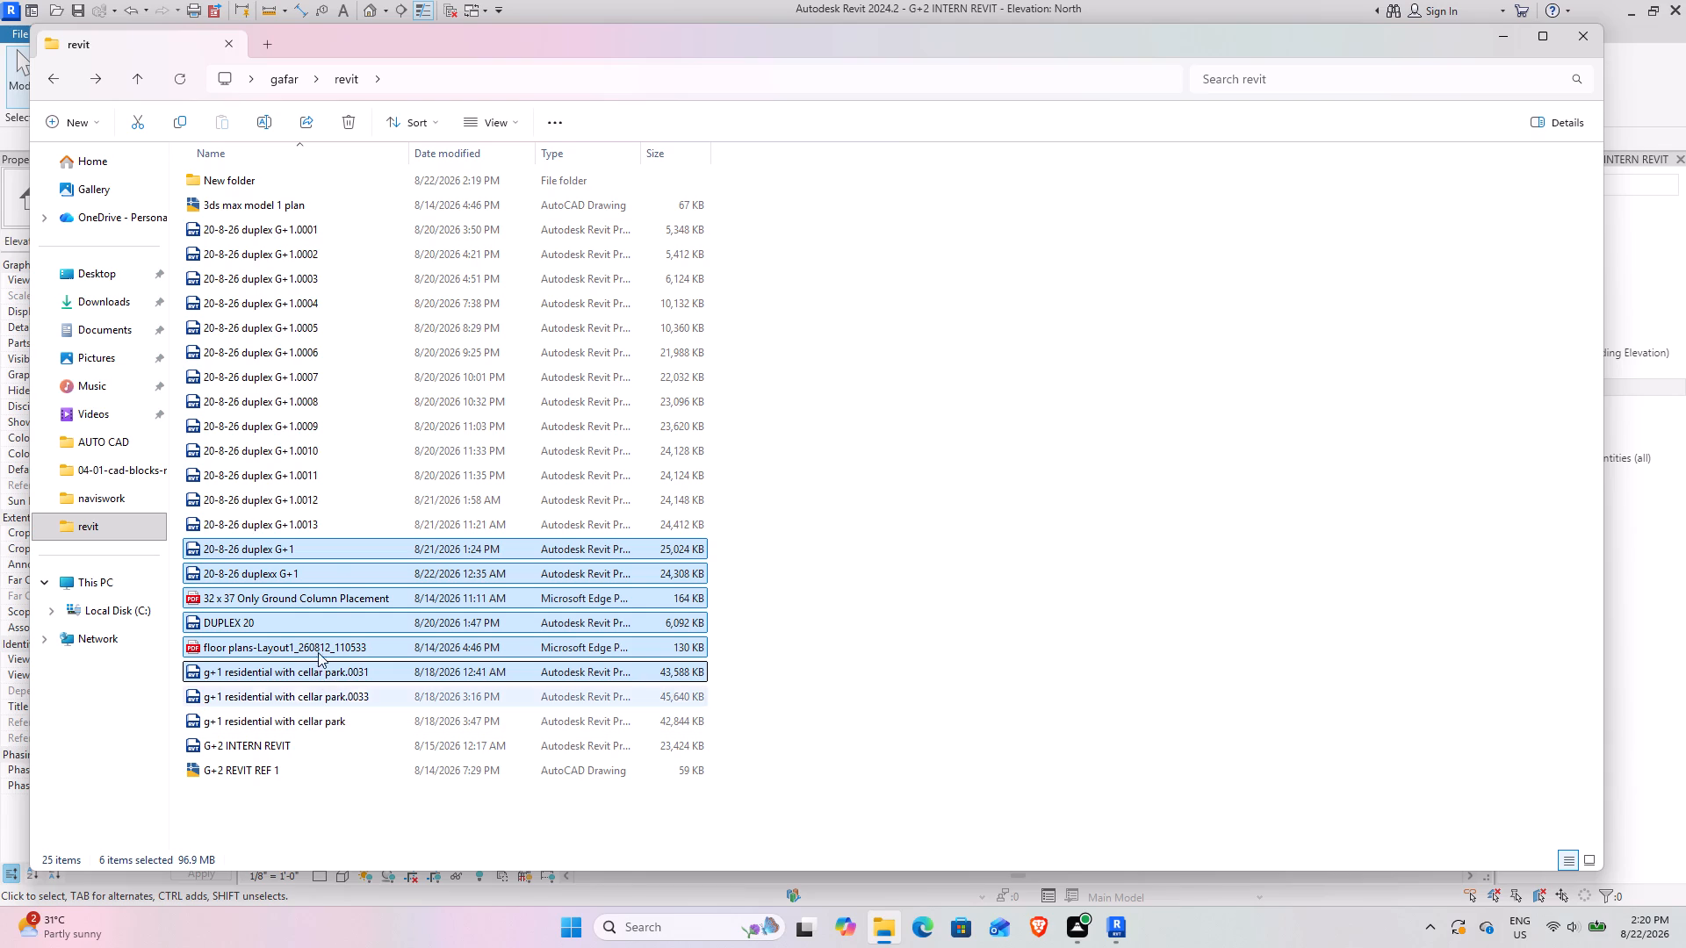
Delete 20-8-26 duplex G+1.0001 through .0013, 20-8-26 duplexx G+1, and g+1 residential with cellar park.0031 and .0033 from the revit folder.
{"action": "left_click", "coordinate": [311, 220]}
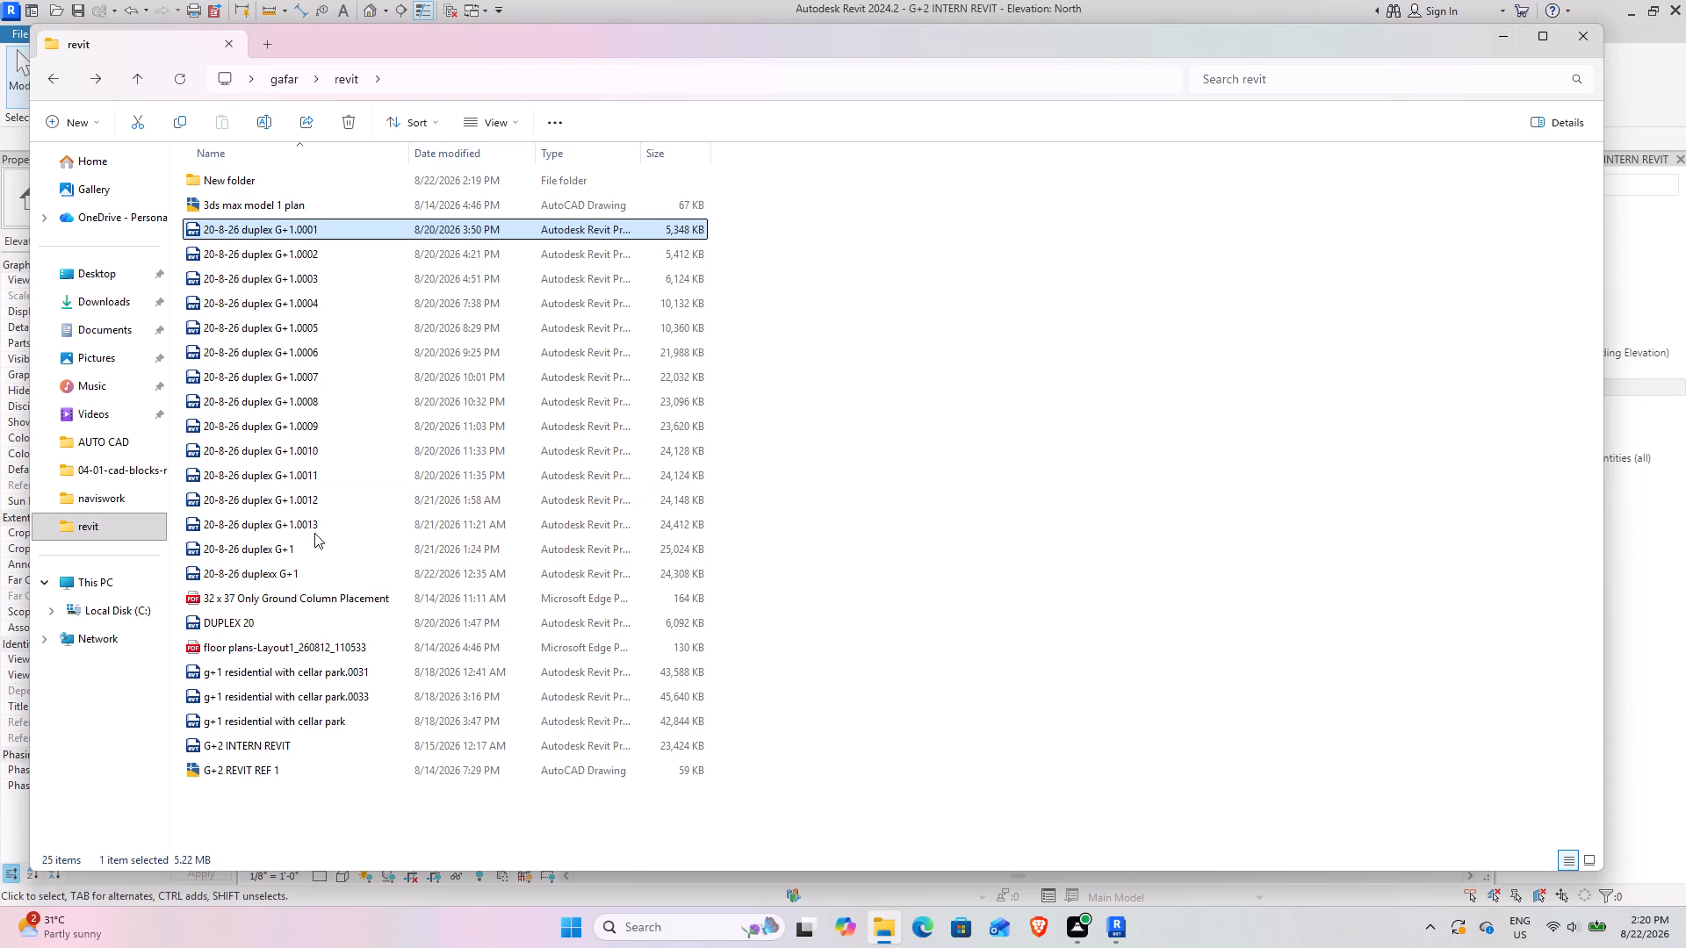
{"action": "left_click", "coordinate": [314, 532], "text": "shift"}
{"action": "left_click", "coordinate": [284, 575], "text": "ctrl"}
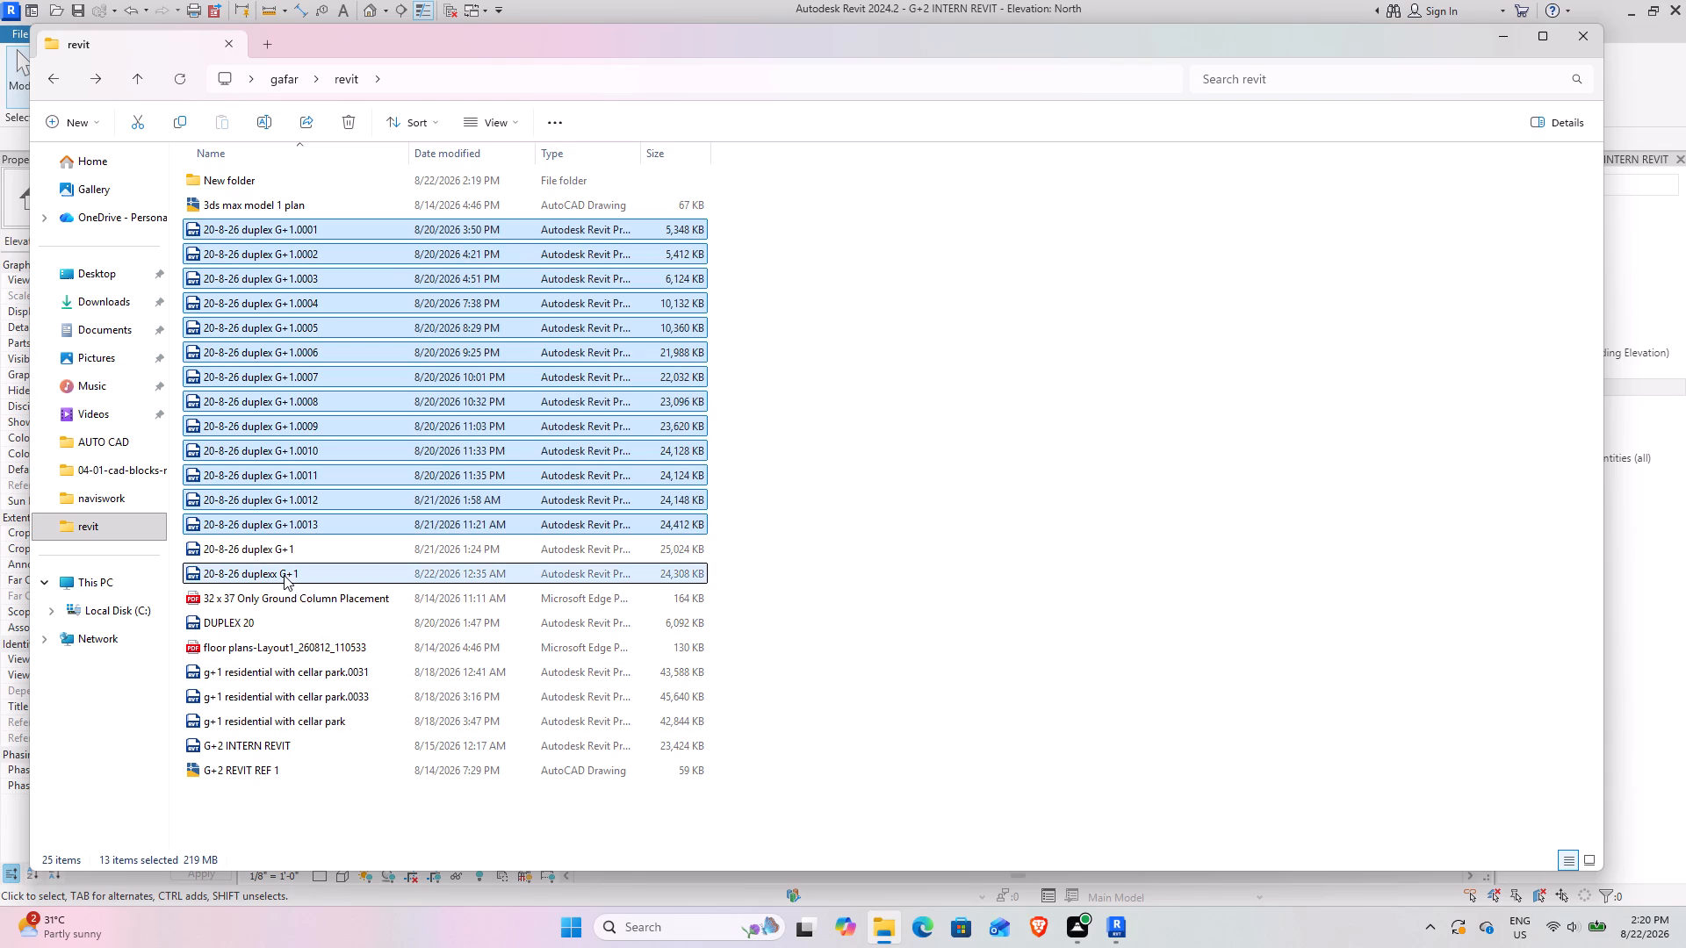
{"action": "left_click", "coordinate": [302, 667], "text": "ctrl"}
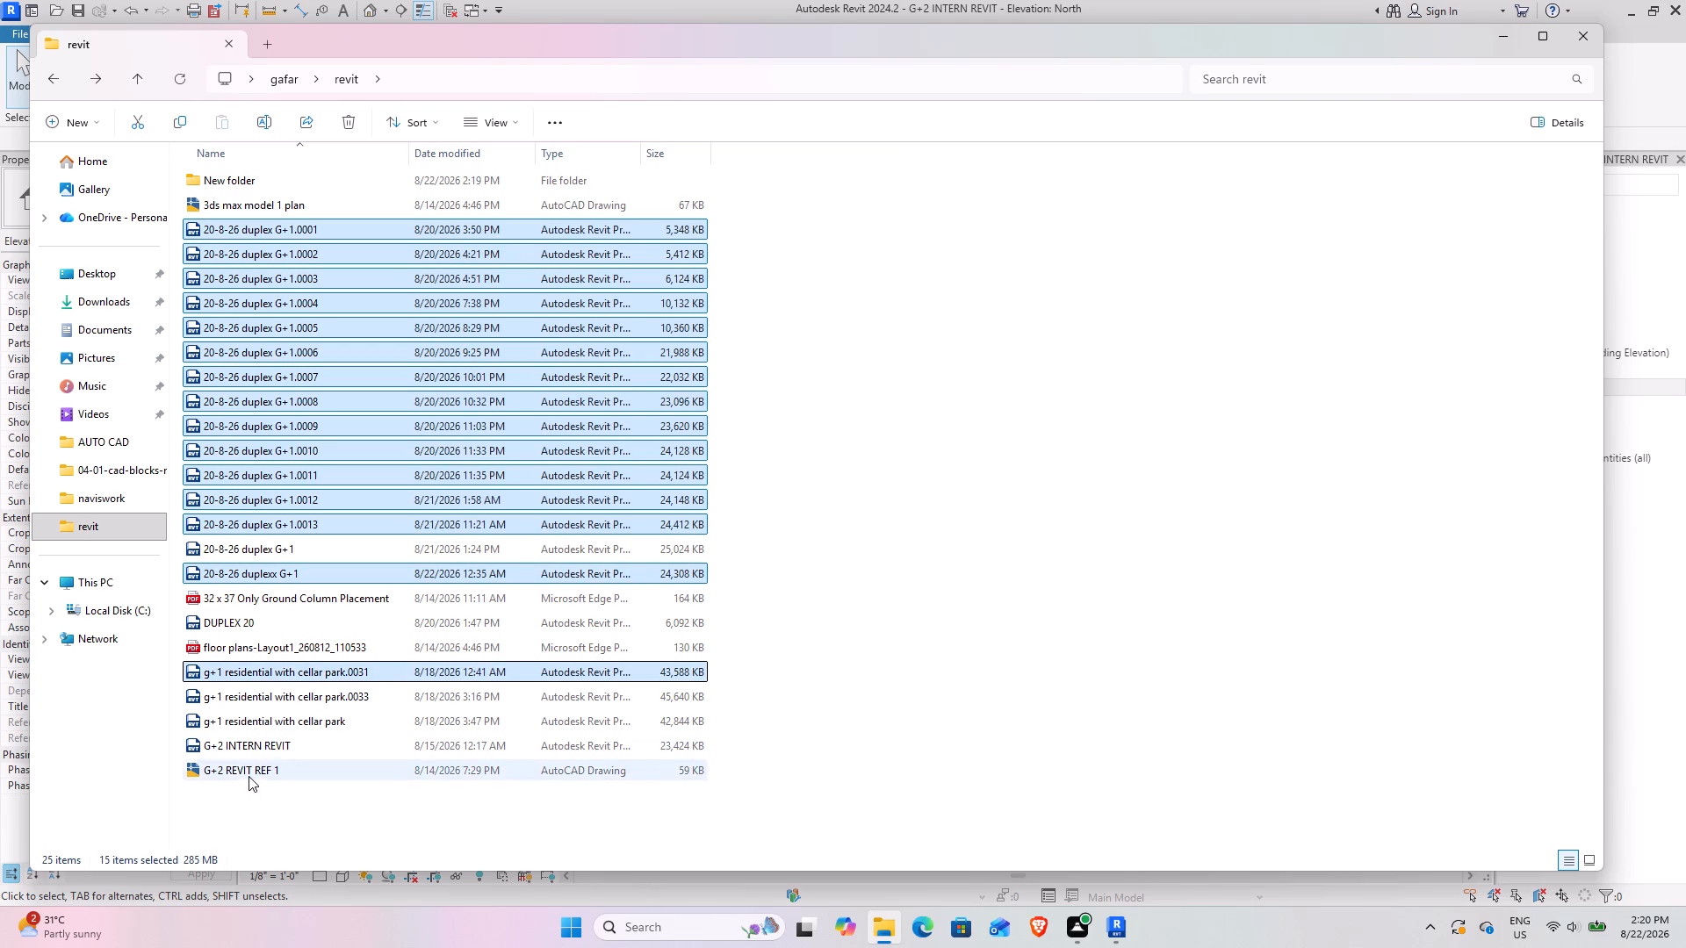
{"action": "left_click", "coordinate": [288, 702], "text": "ctrl"}
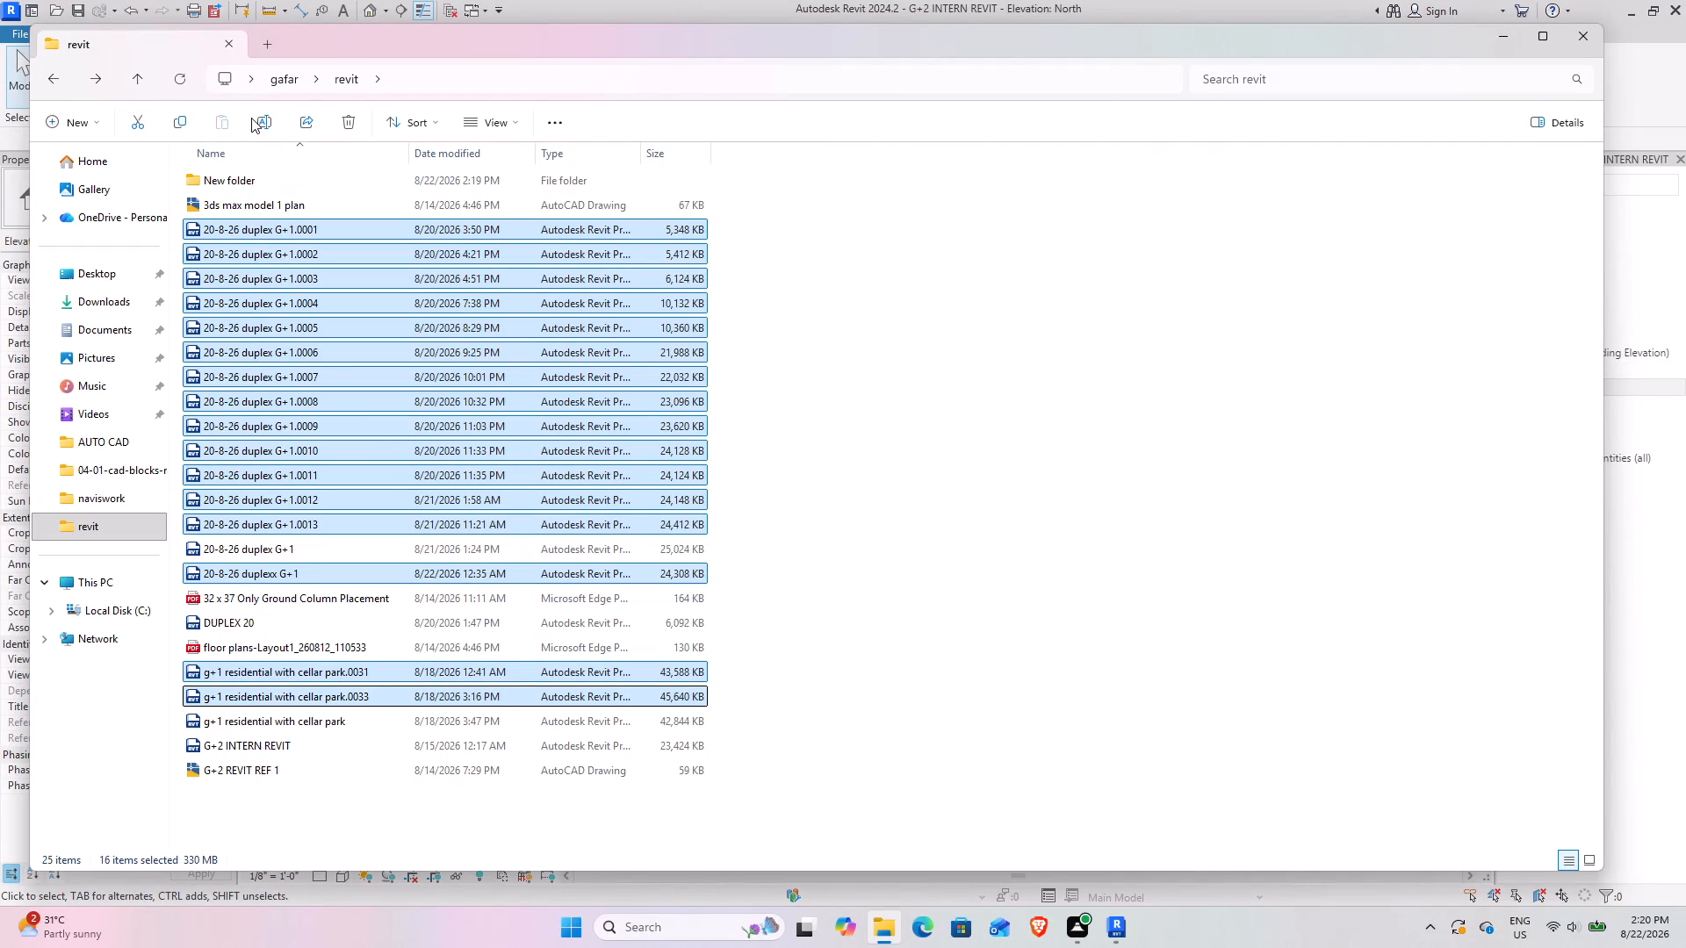
{"action": "left_click", "coordinate": [350, 120]}
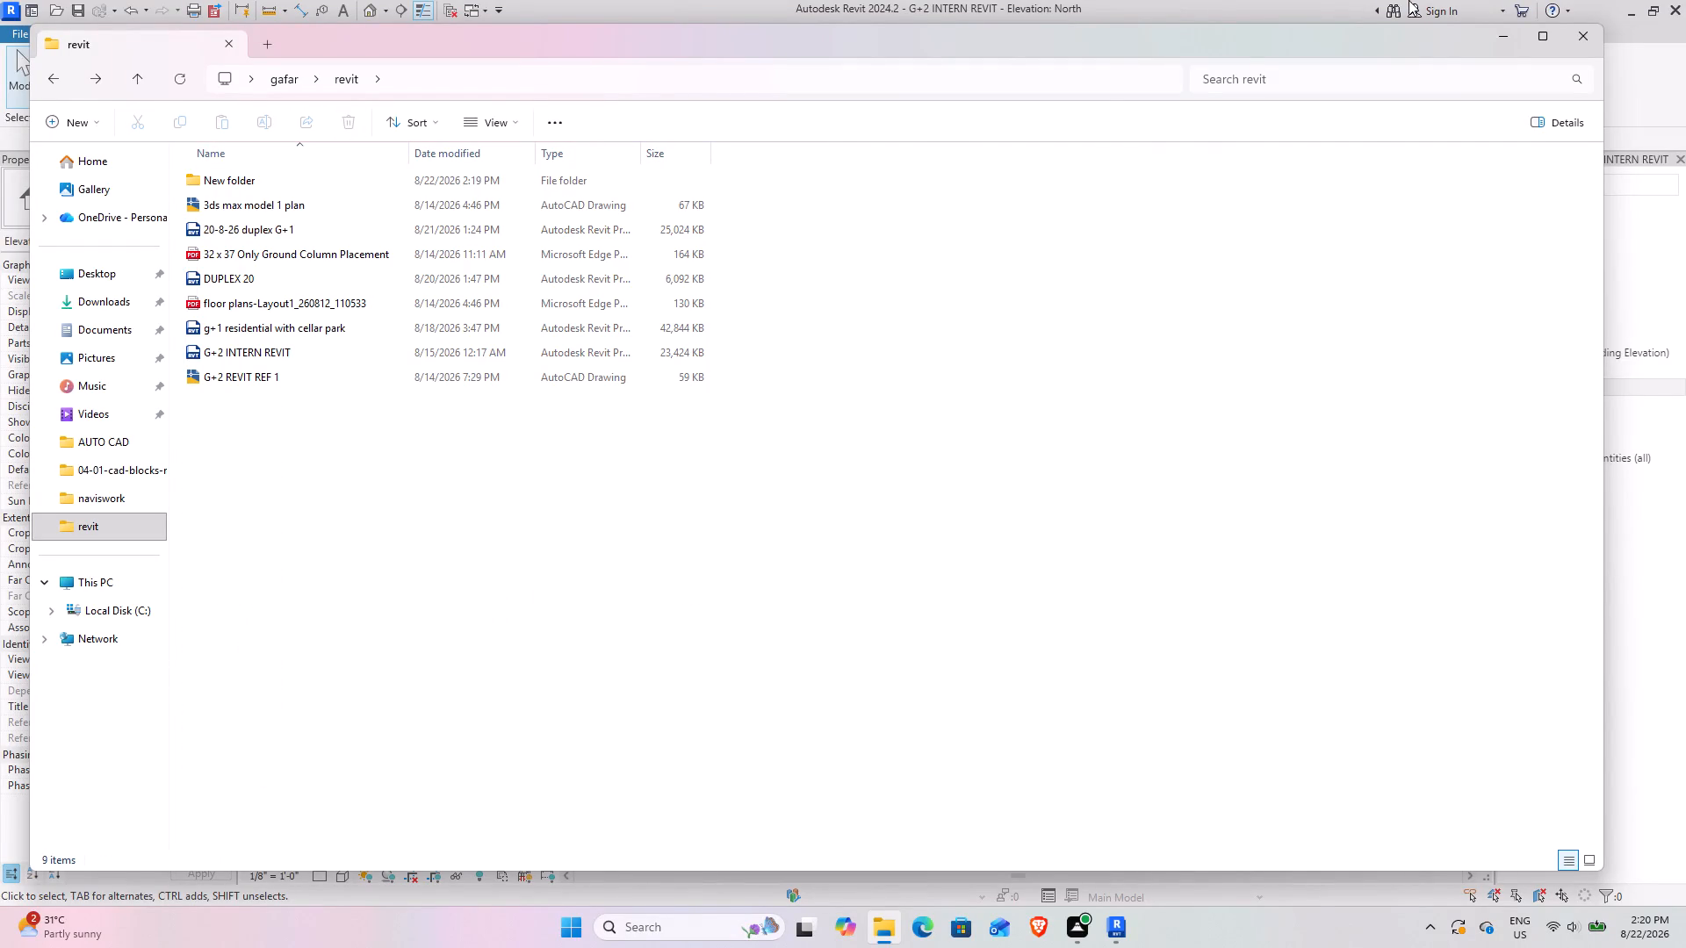
Minimize File Explorer and return to the North elevation in Revit.
{"action": "left_click", "coordinate": [1513, 43]}
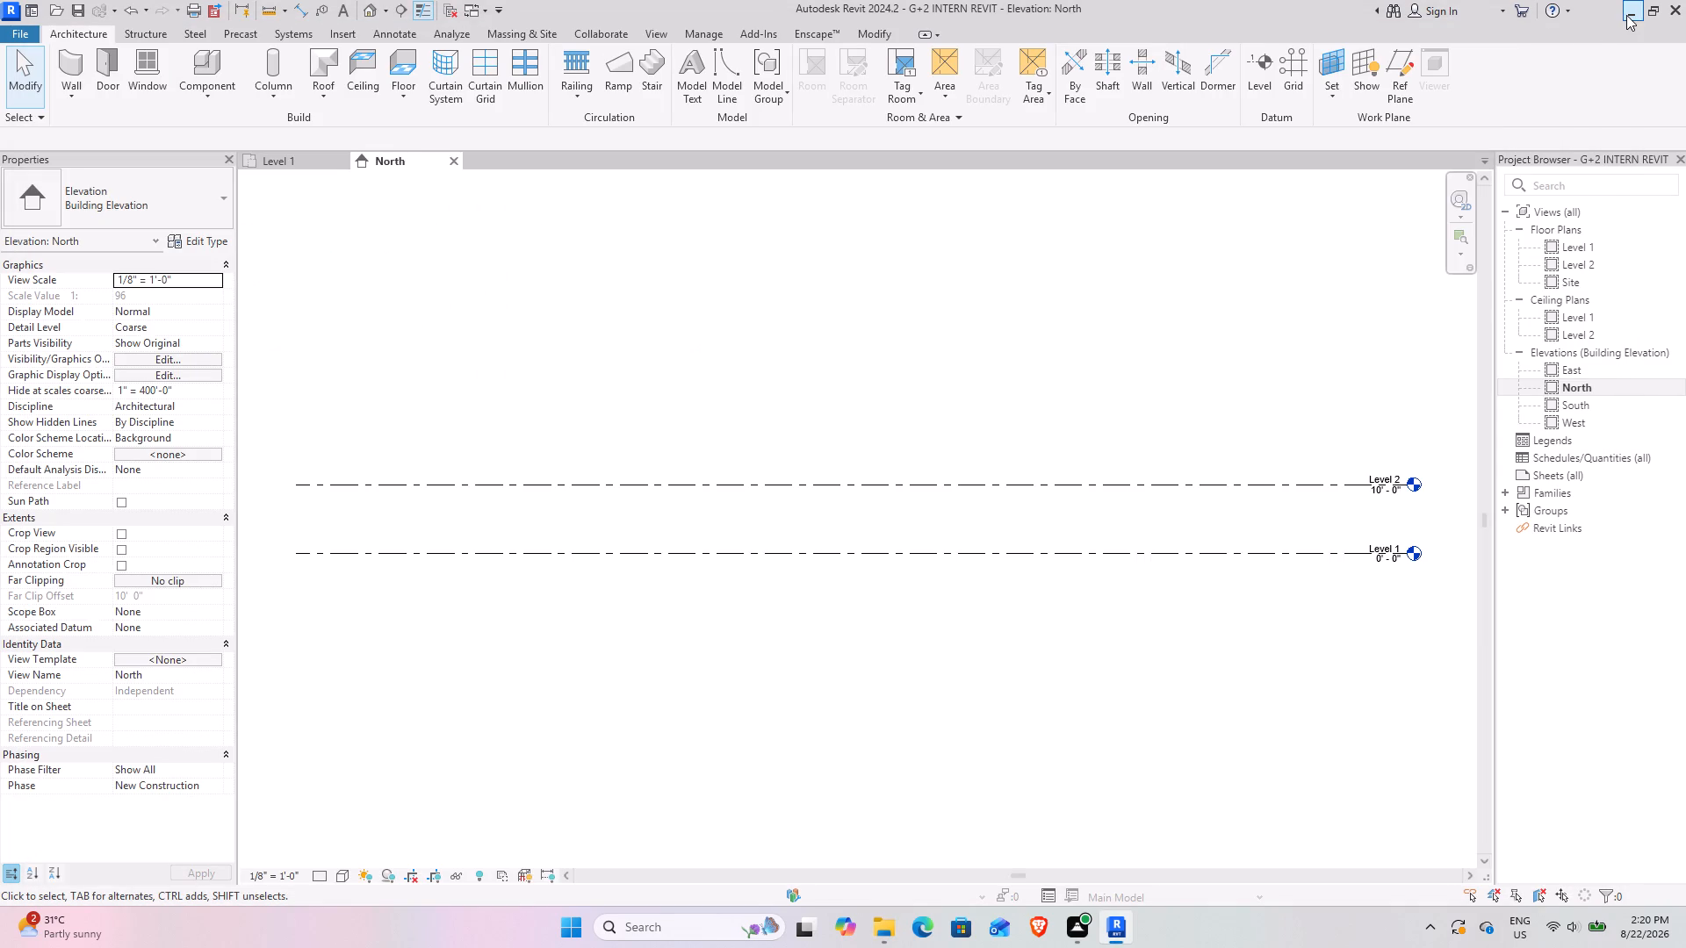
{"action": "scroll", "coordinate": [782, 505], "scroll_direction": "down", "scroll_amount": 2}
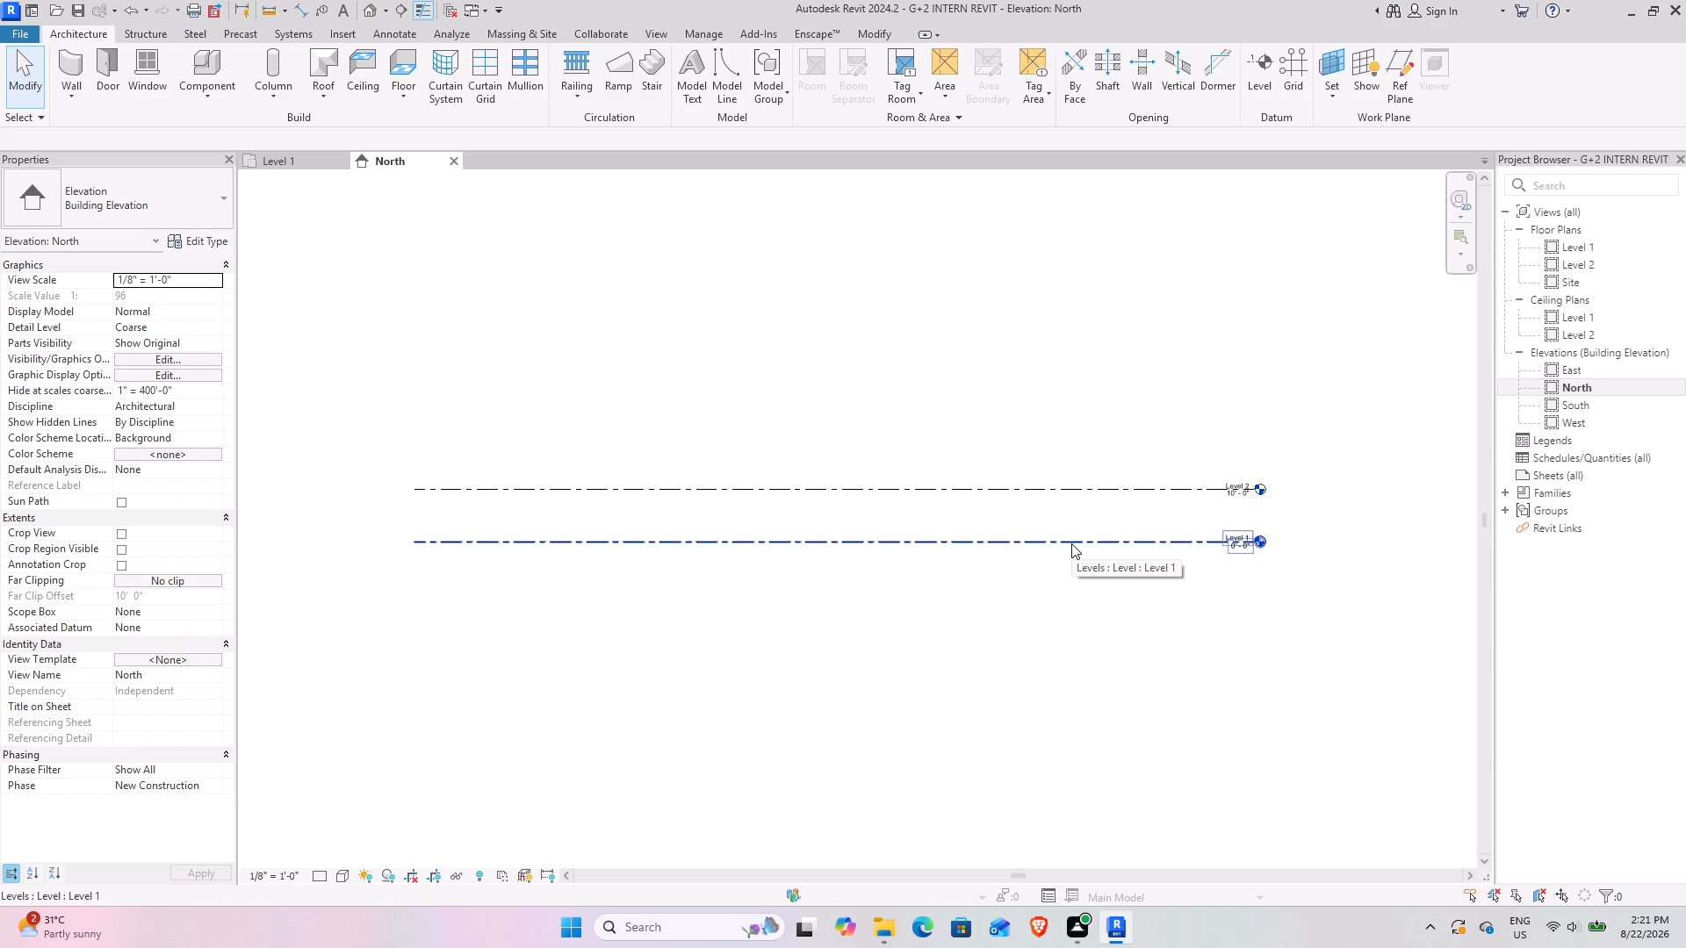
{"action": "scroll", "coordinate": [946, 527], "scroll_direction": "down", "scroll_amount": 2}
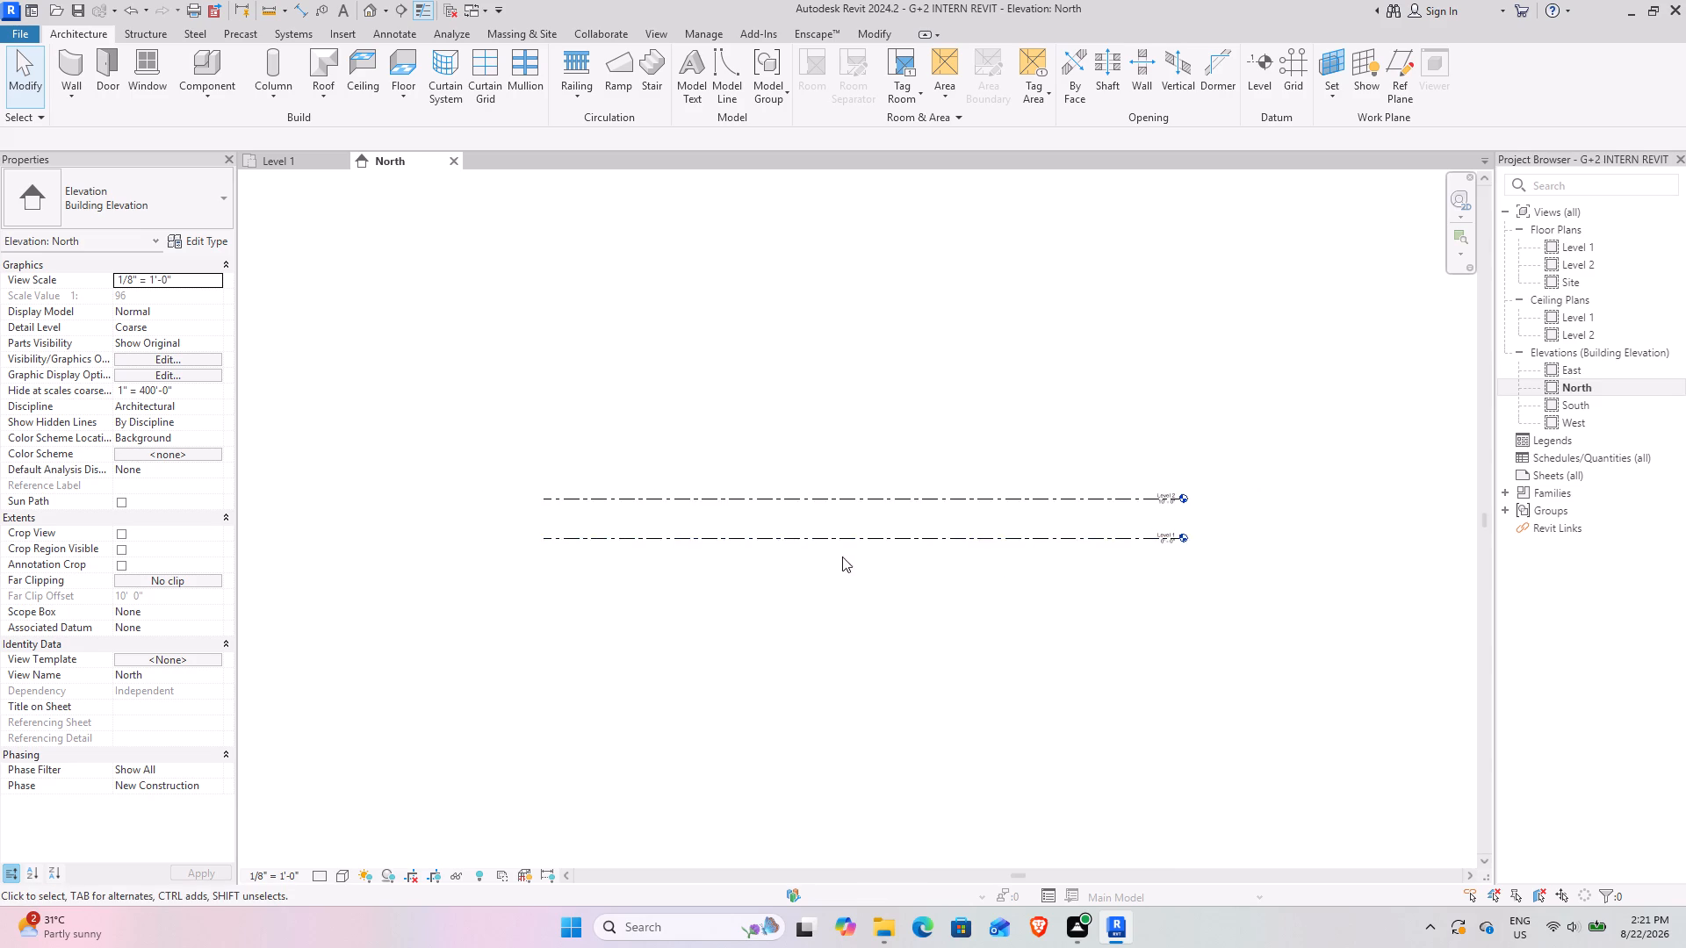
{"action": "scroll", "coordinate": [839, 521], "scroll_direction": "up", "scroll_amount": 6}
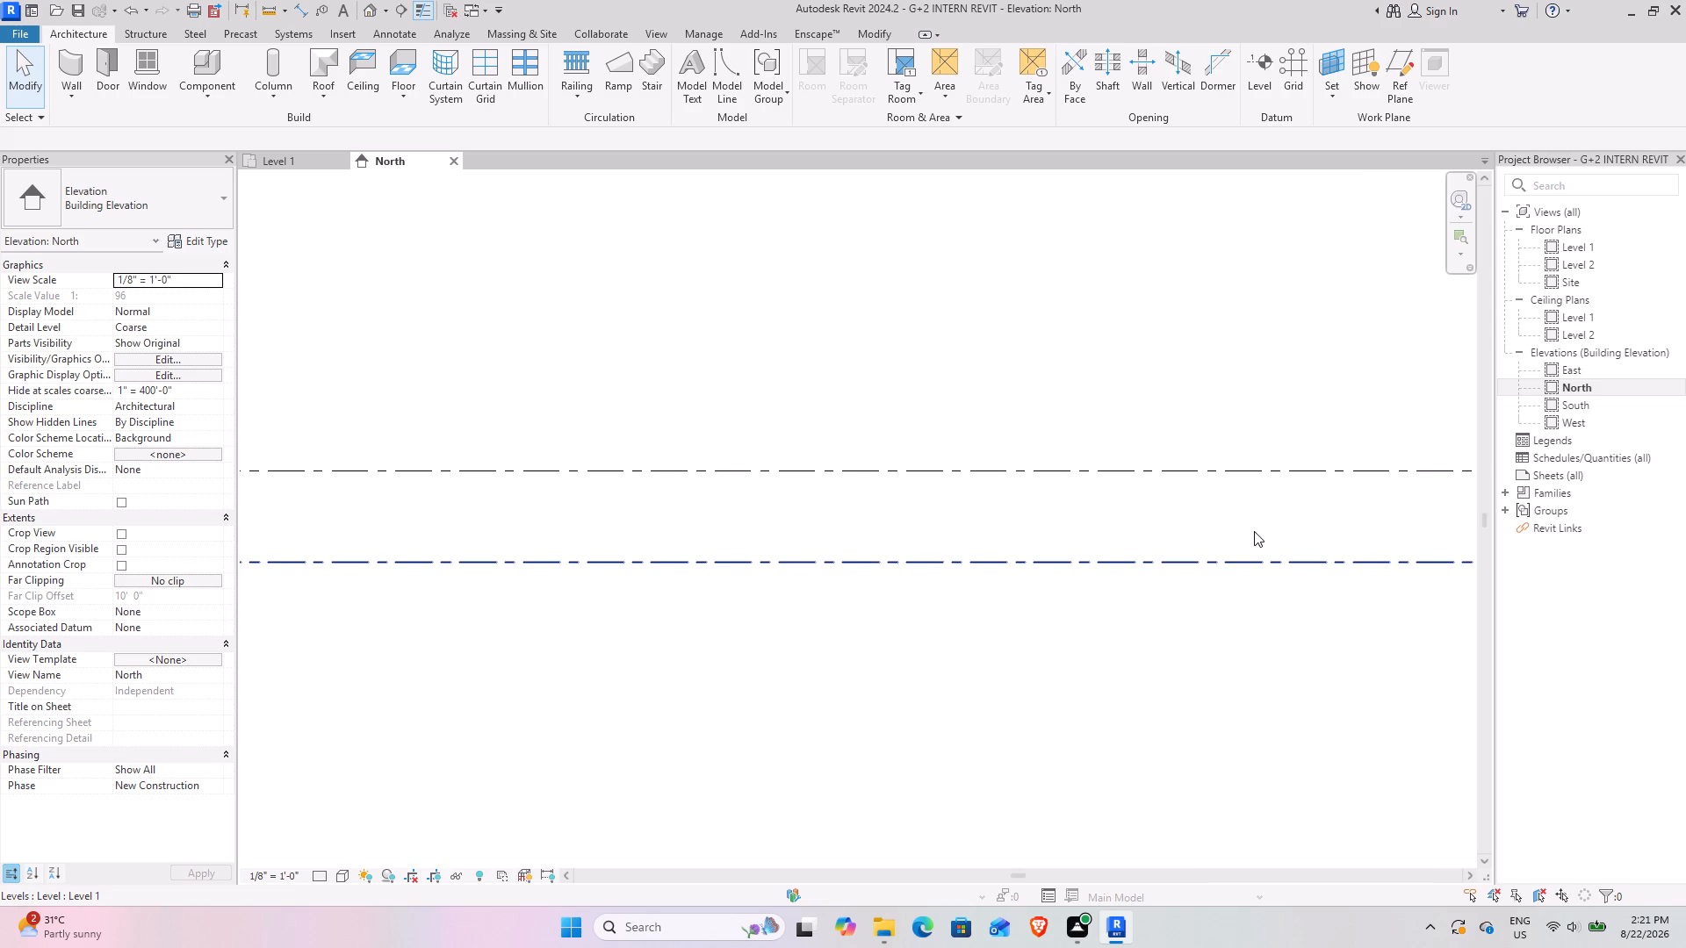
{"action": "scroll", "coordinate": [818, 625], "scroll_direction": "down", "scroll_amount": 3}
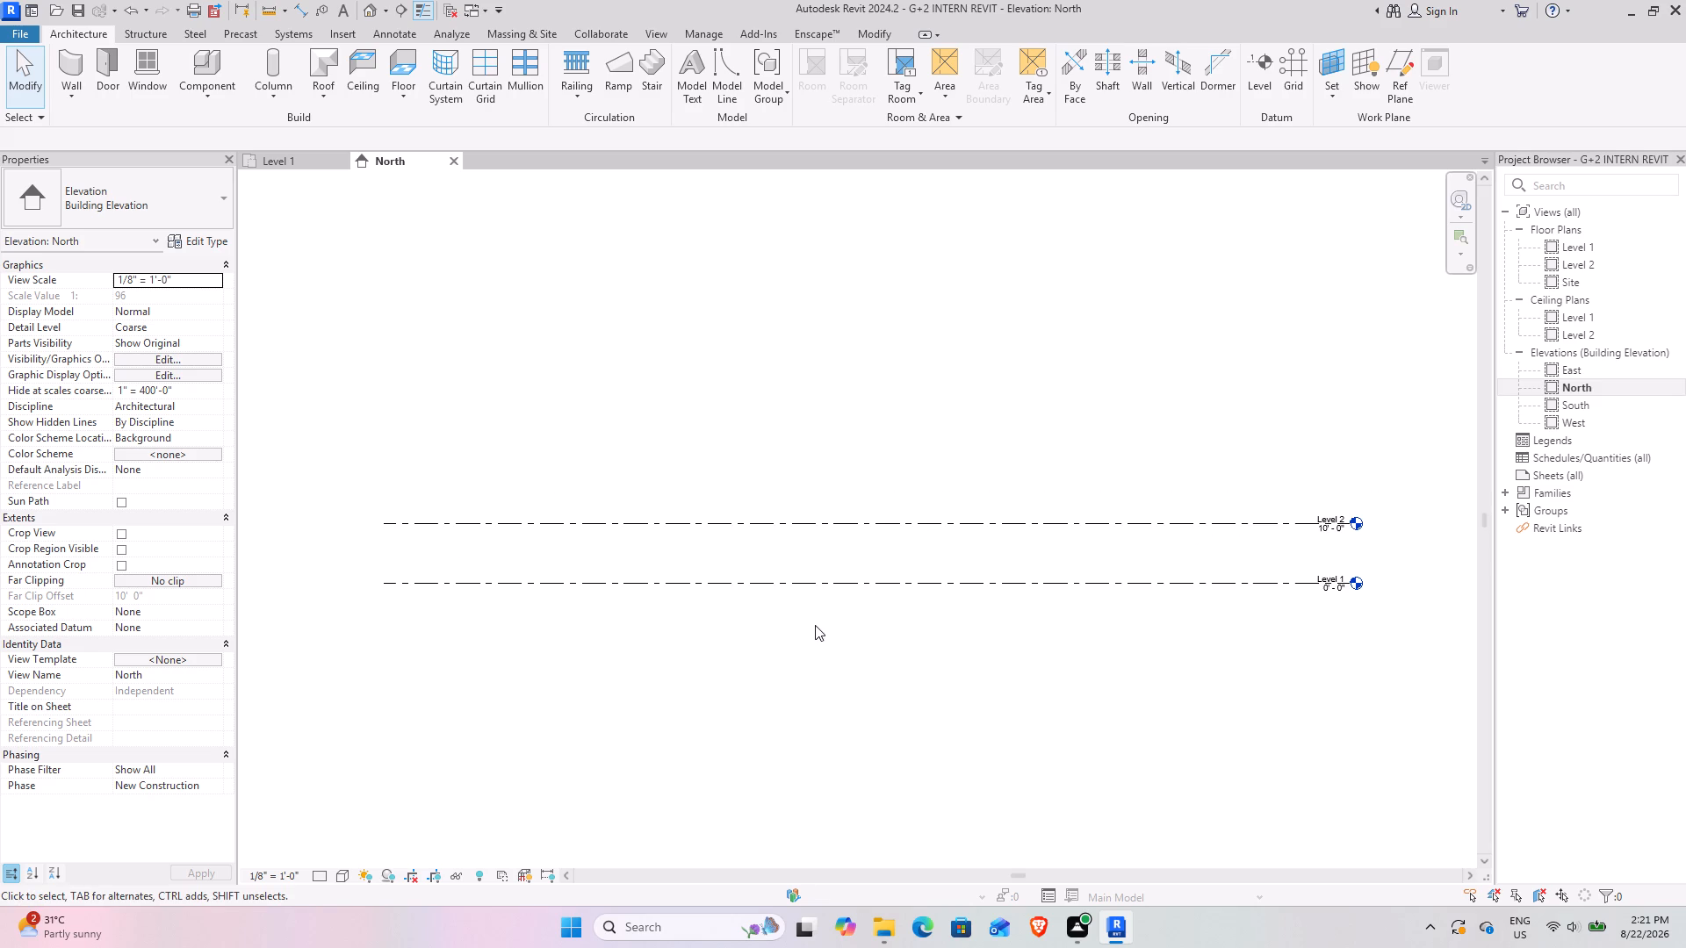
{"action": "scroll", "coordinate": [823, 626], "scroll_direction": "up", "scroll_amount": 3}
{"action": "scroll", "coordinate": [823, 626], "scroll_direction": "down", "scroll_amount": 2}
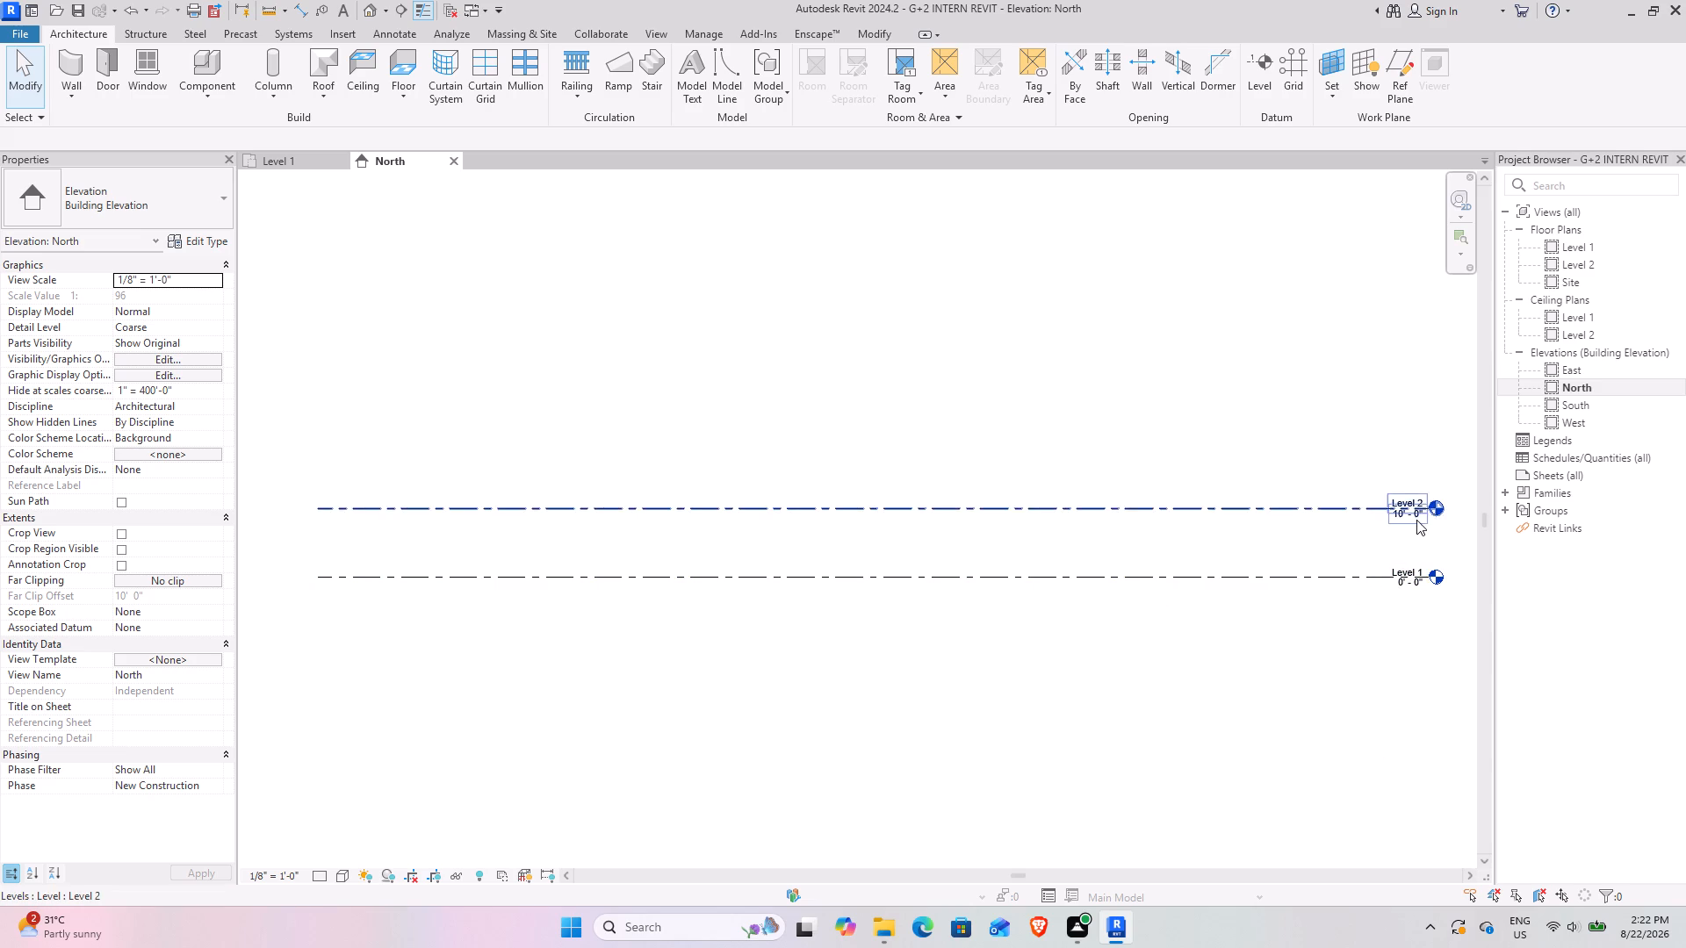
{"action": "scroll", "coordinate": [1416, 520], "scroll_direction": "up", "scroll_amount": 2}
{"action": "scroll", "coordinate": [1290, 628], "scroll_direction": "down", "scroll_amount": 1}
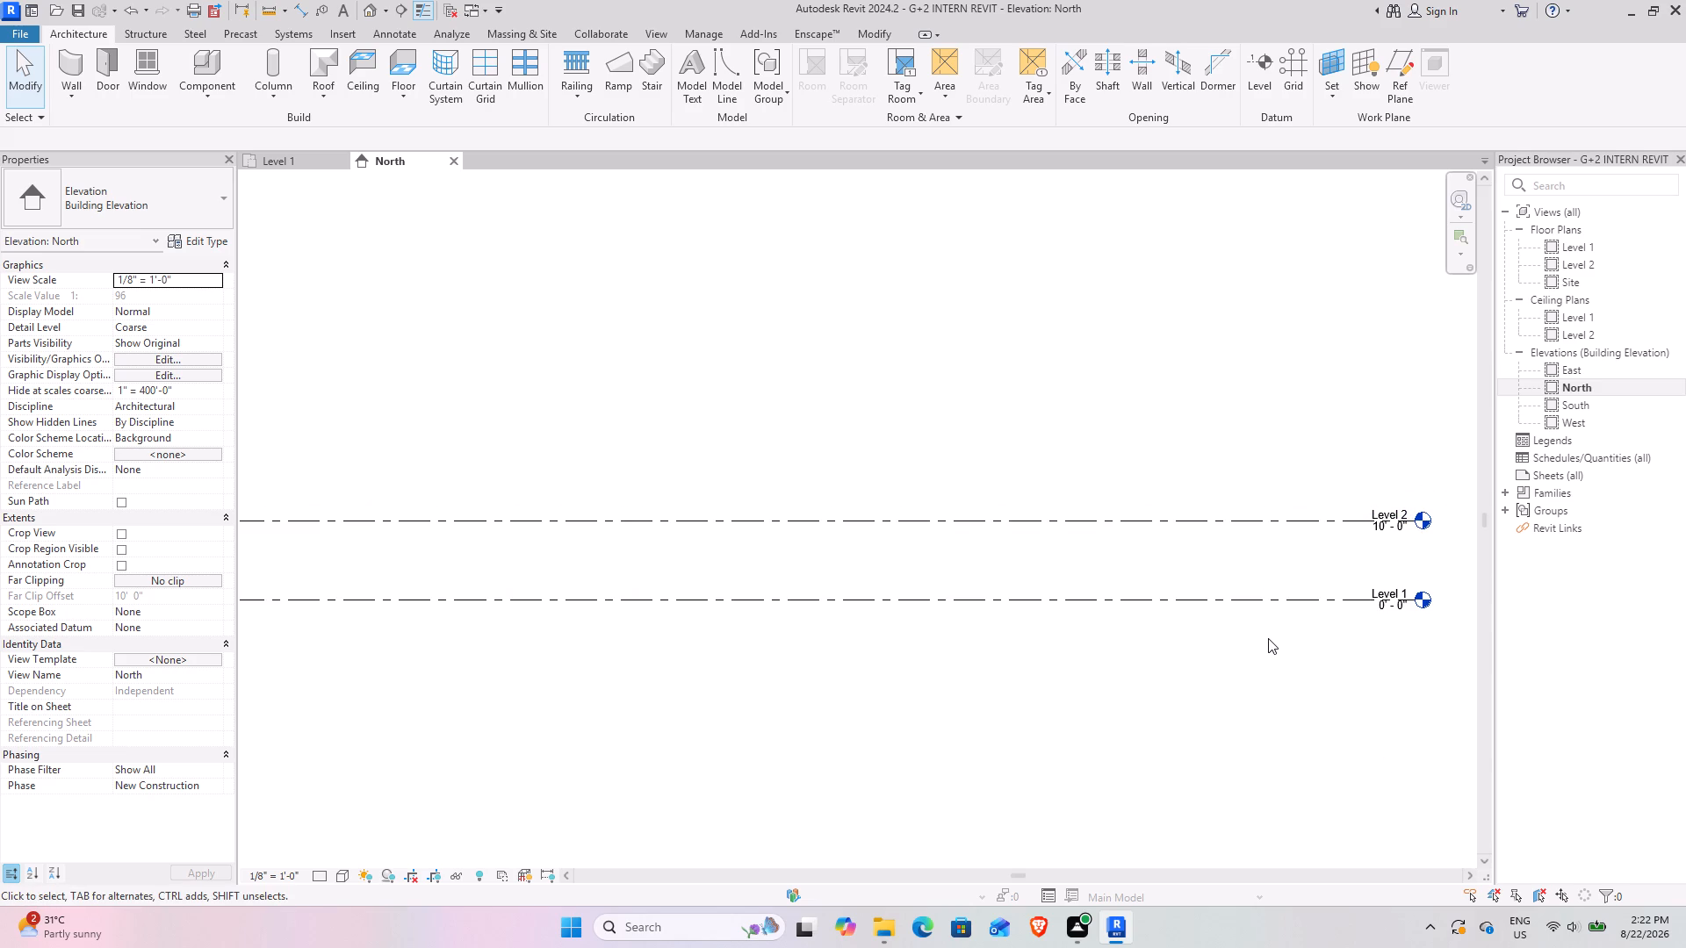
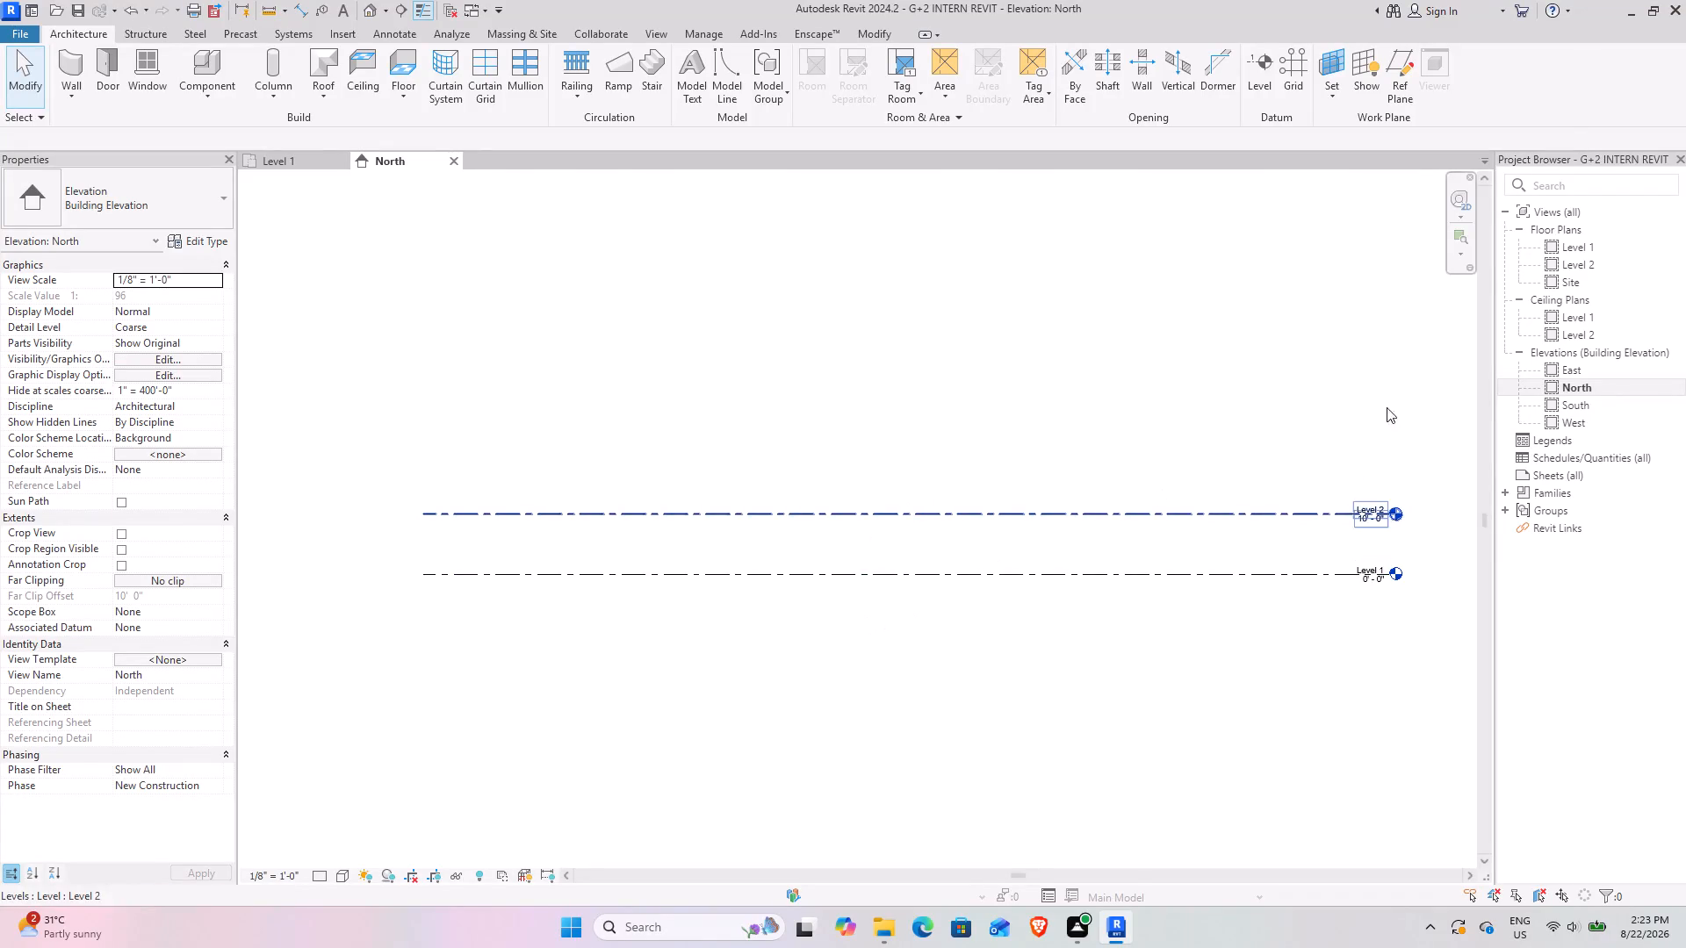
Add five levels above Level 2, each offset 5' 0" from the one below, using Pick Lines, up to 35' 0".
{"action": "scroll", "coordinate": [1337, 607], "scroll_direction": "up", "scroll_amount": 5}
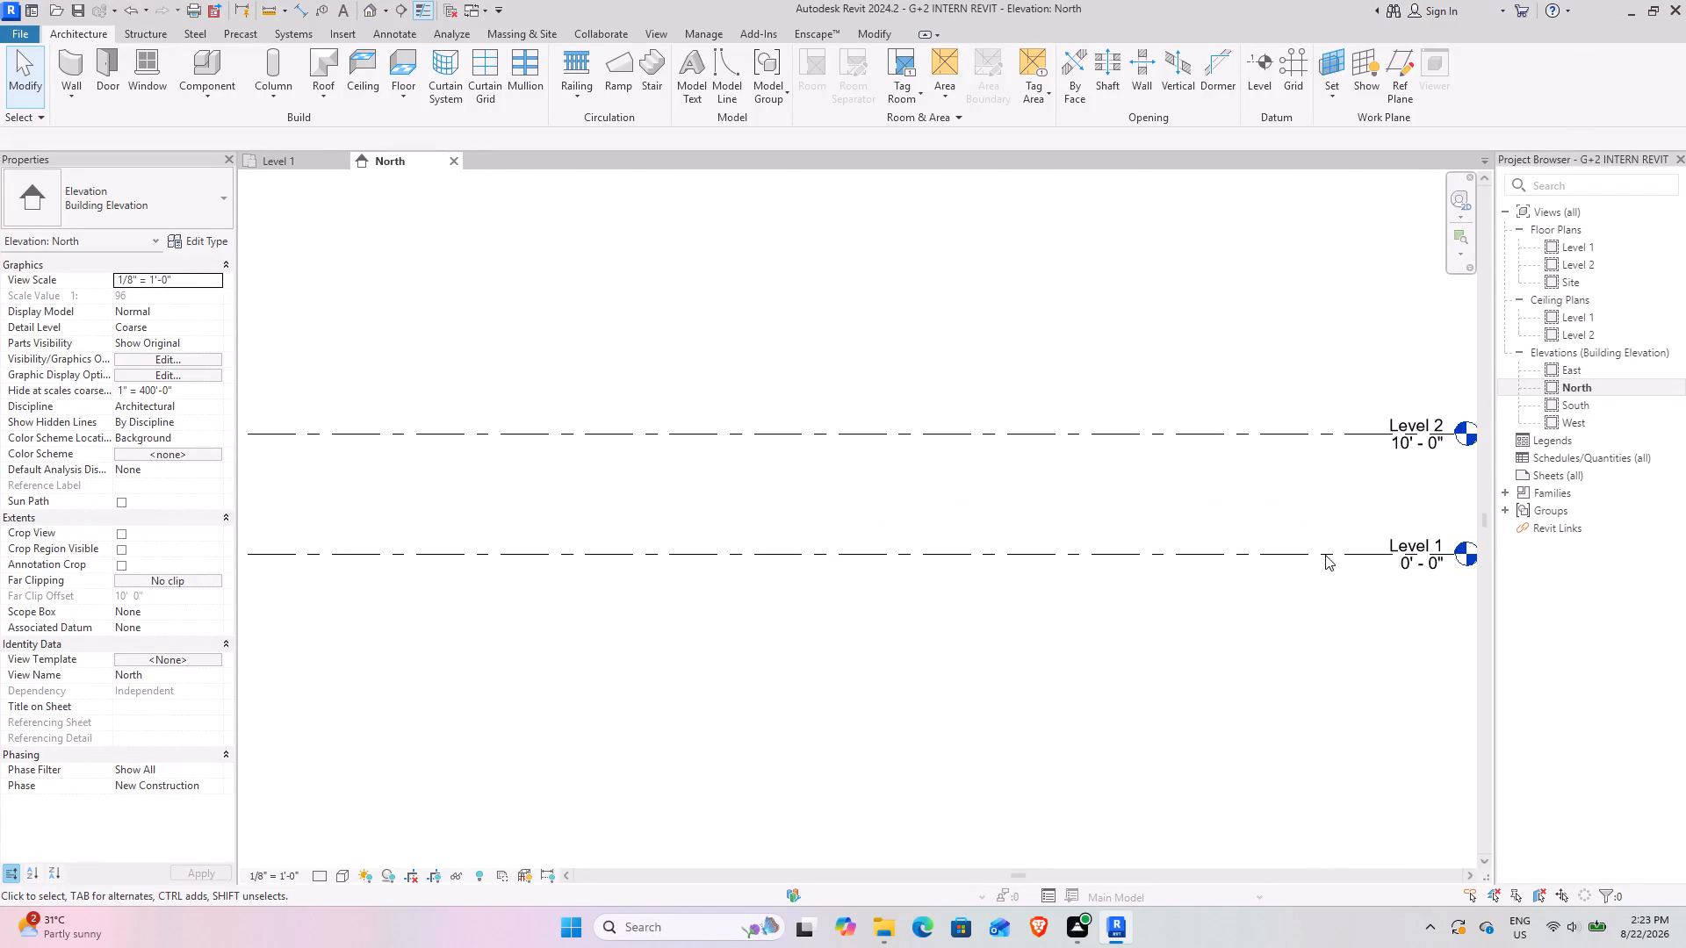
{"action": "middle_click_drag", "start_coordinate": [1302, 555], "coordinate": [898, 679]}
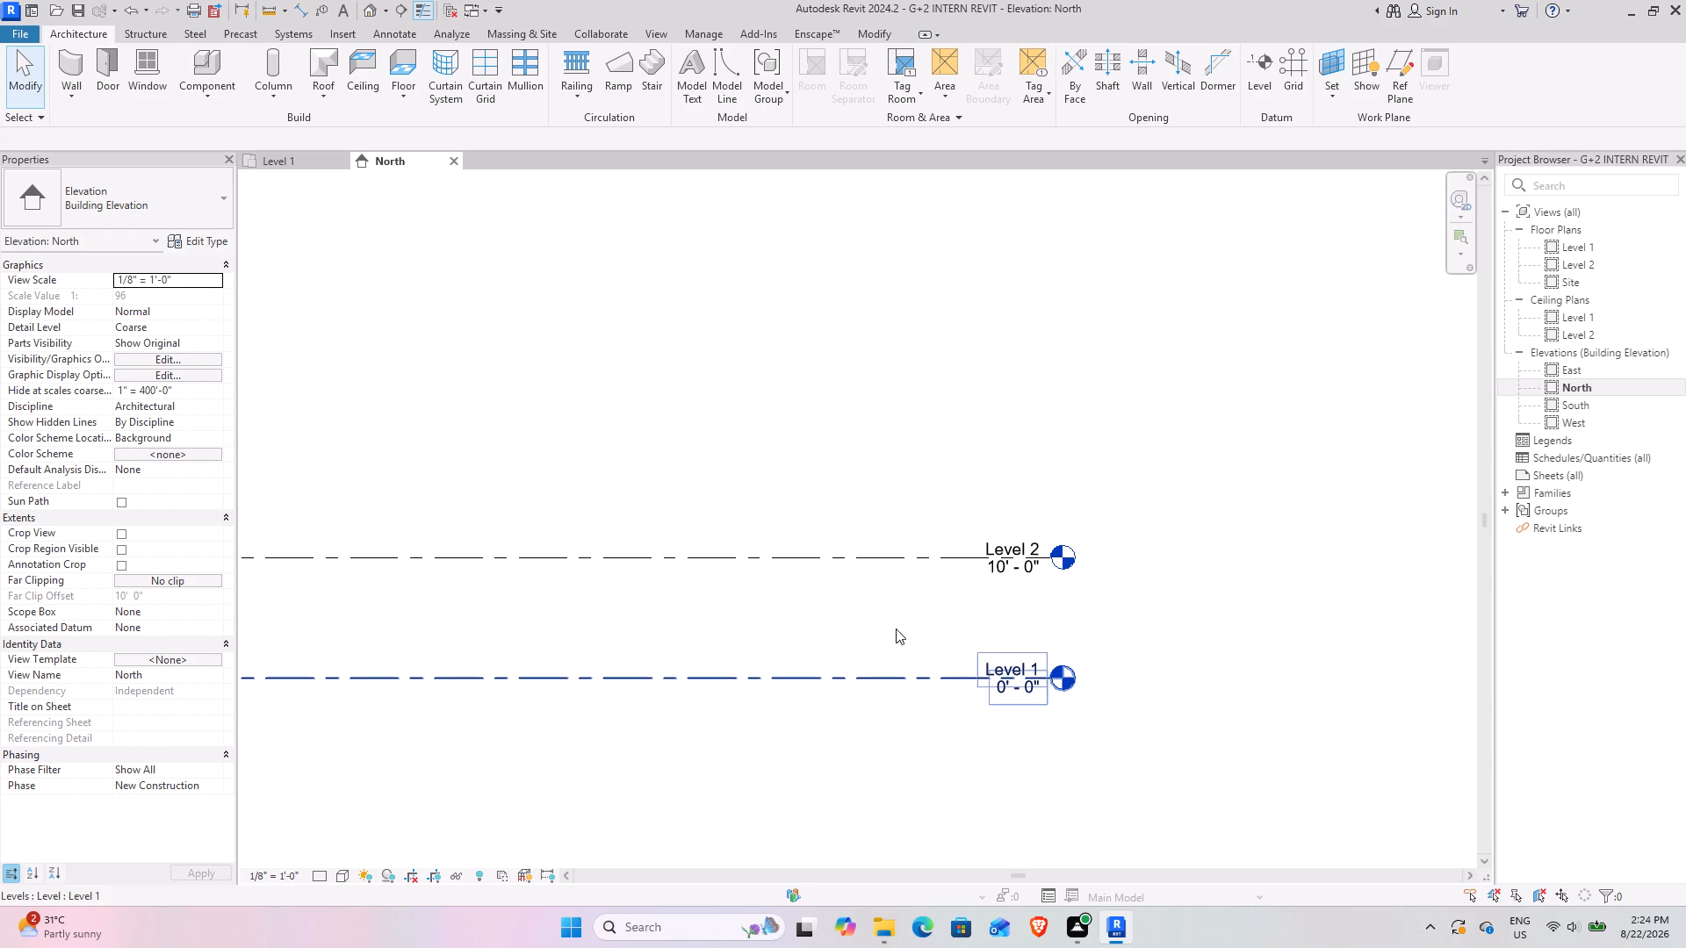
{"action": "scroll", "coordinate": [896, 628], "scroll_direction": "down", "scroll_amount": 2}
{"action": "middle_click_drag", "start_coordinate": [874, 613], "coordinate": [914, 630]}
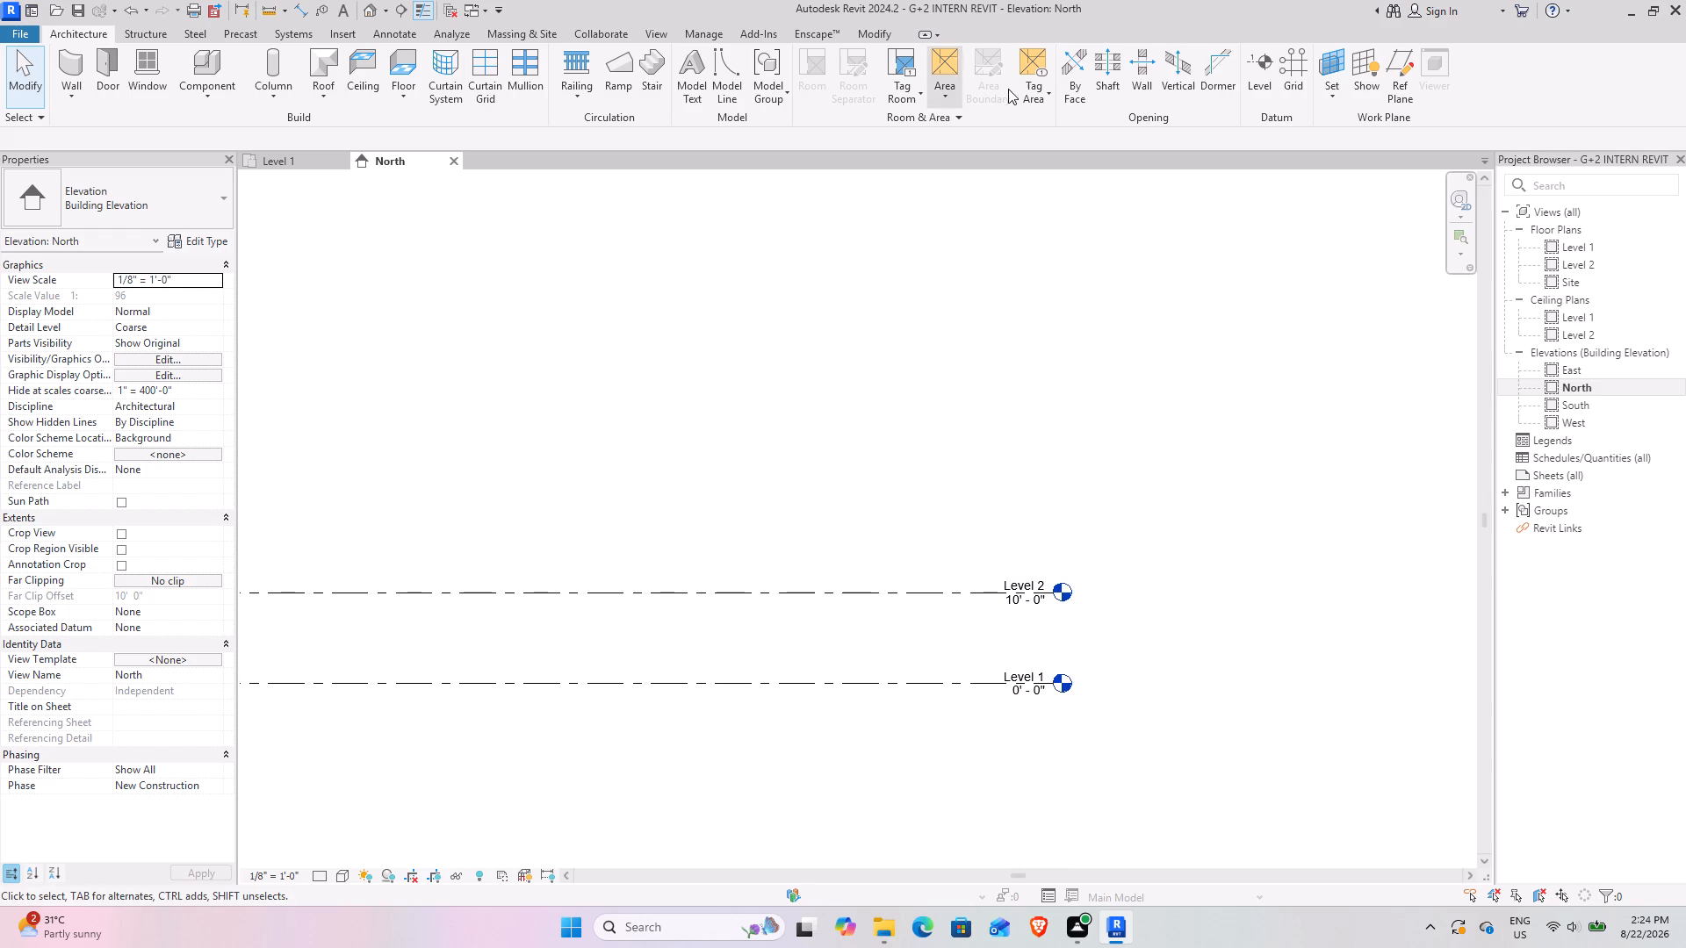
{"action": "left_click", "coordinate": [1268, 70]}
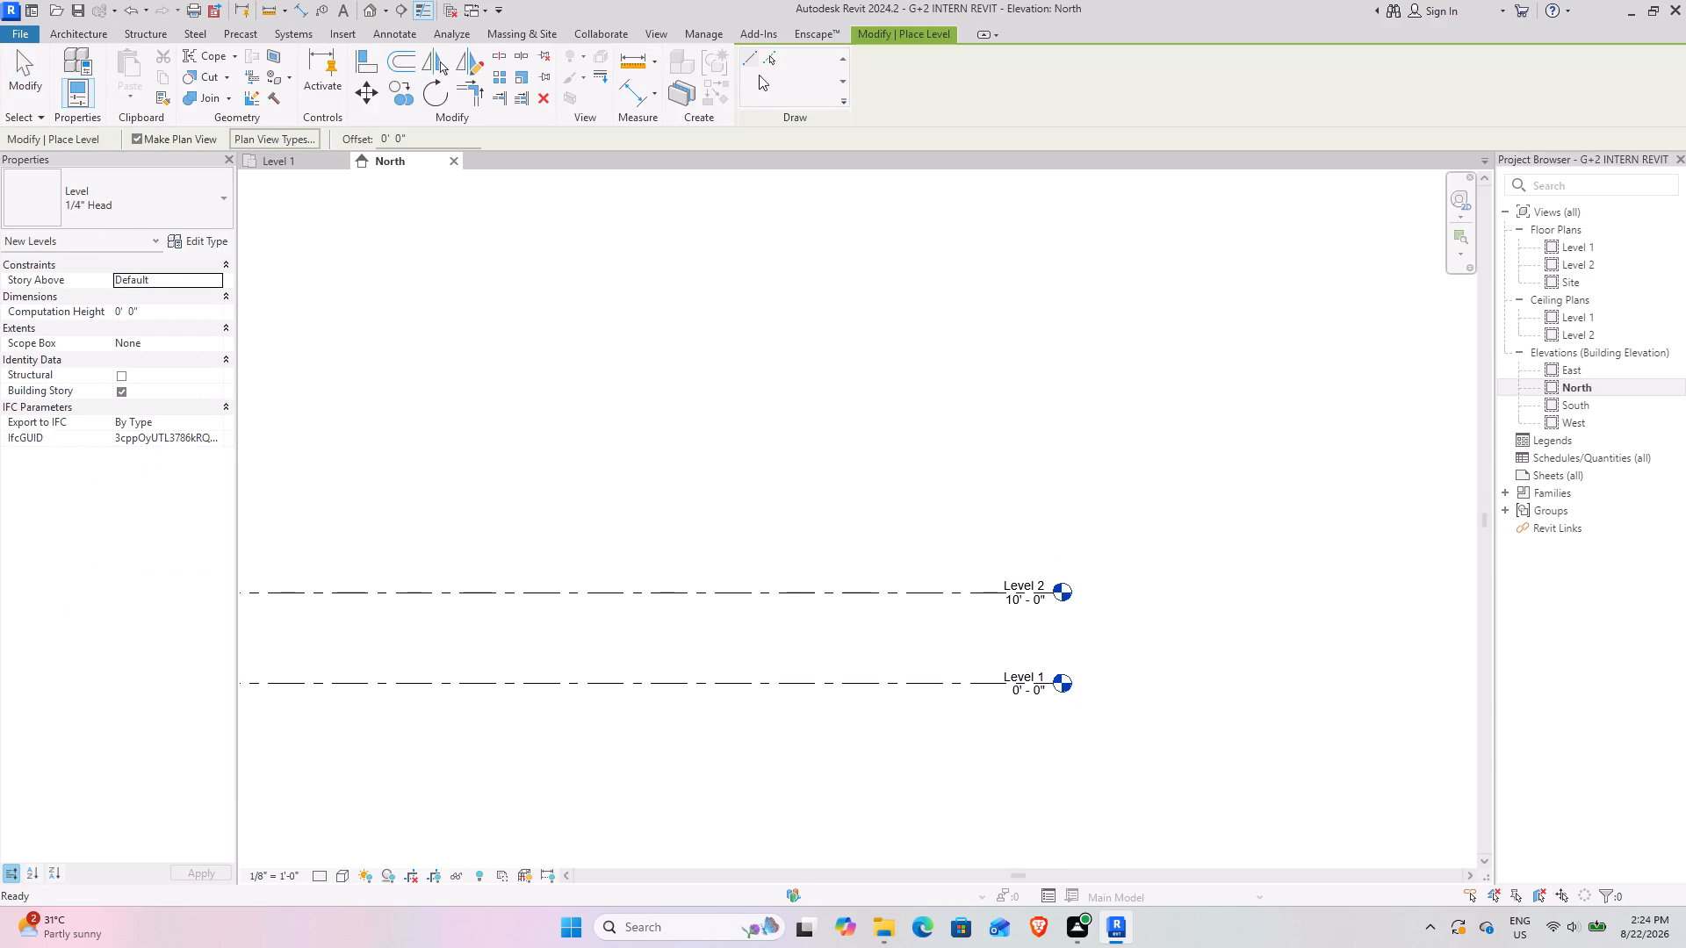
{"action": "left_click", "coordinate": [759, 56]}
{"action": "left_click_drag", "start_coordinate": [755, 53], "coordinate": [767, 55]}
{"action": "left_click", "coordinate": [773, 57]}
{"action": "left_click_drag", "start_coordinate": [421, 138], "coordinate": [290, 135]}
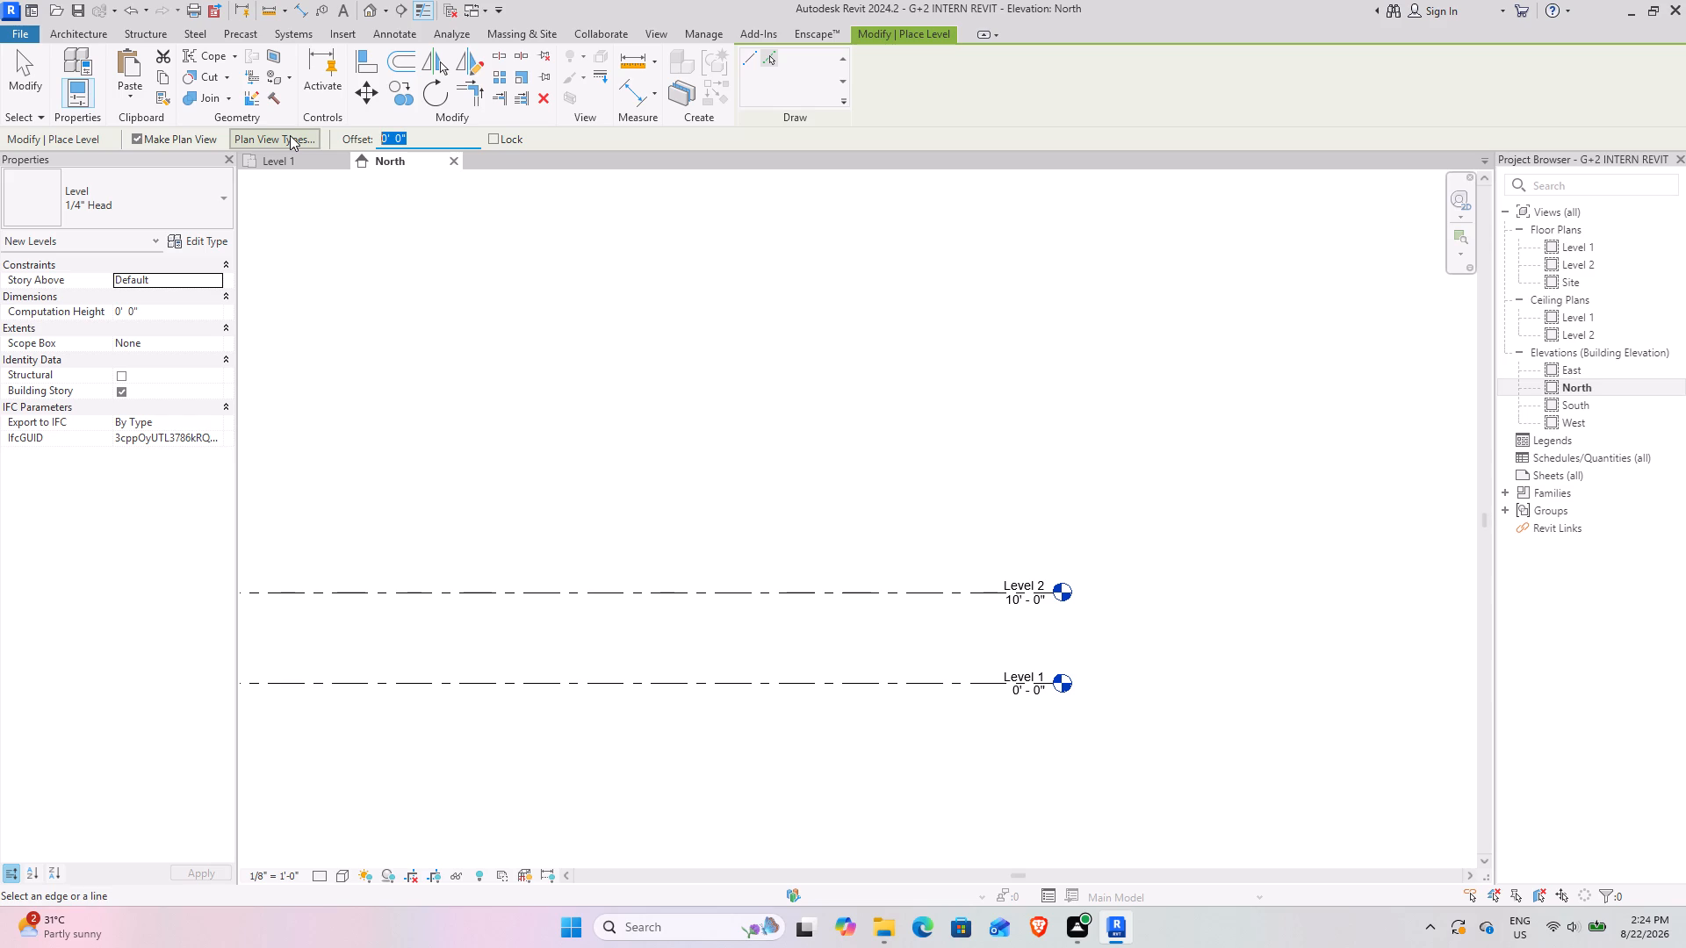
{"action": "type", "text": "54"}
{"action": "type", "text": "61"}
{"action": "key", "text": "BackSpace"}
{"action": "key", "text": "BackSpace"}
{"action": "key", "text": "BackSpace"}
{"action": "key", "text": "Return"}
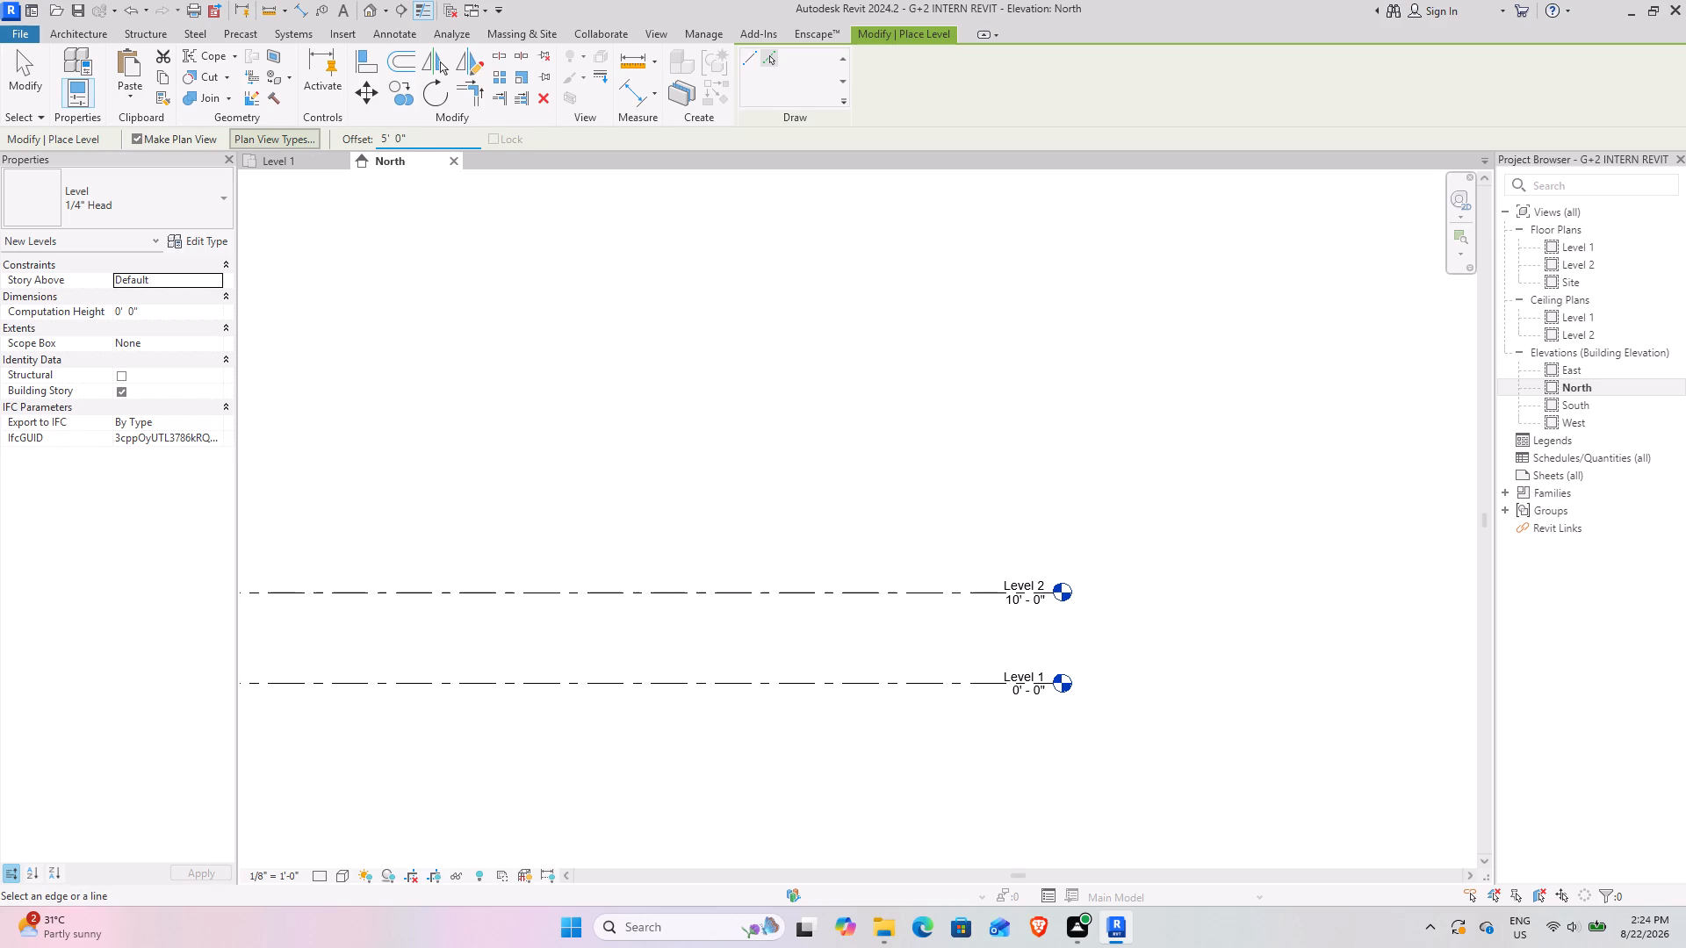
{"action": "left_click", "coordinate": [819, 587]}
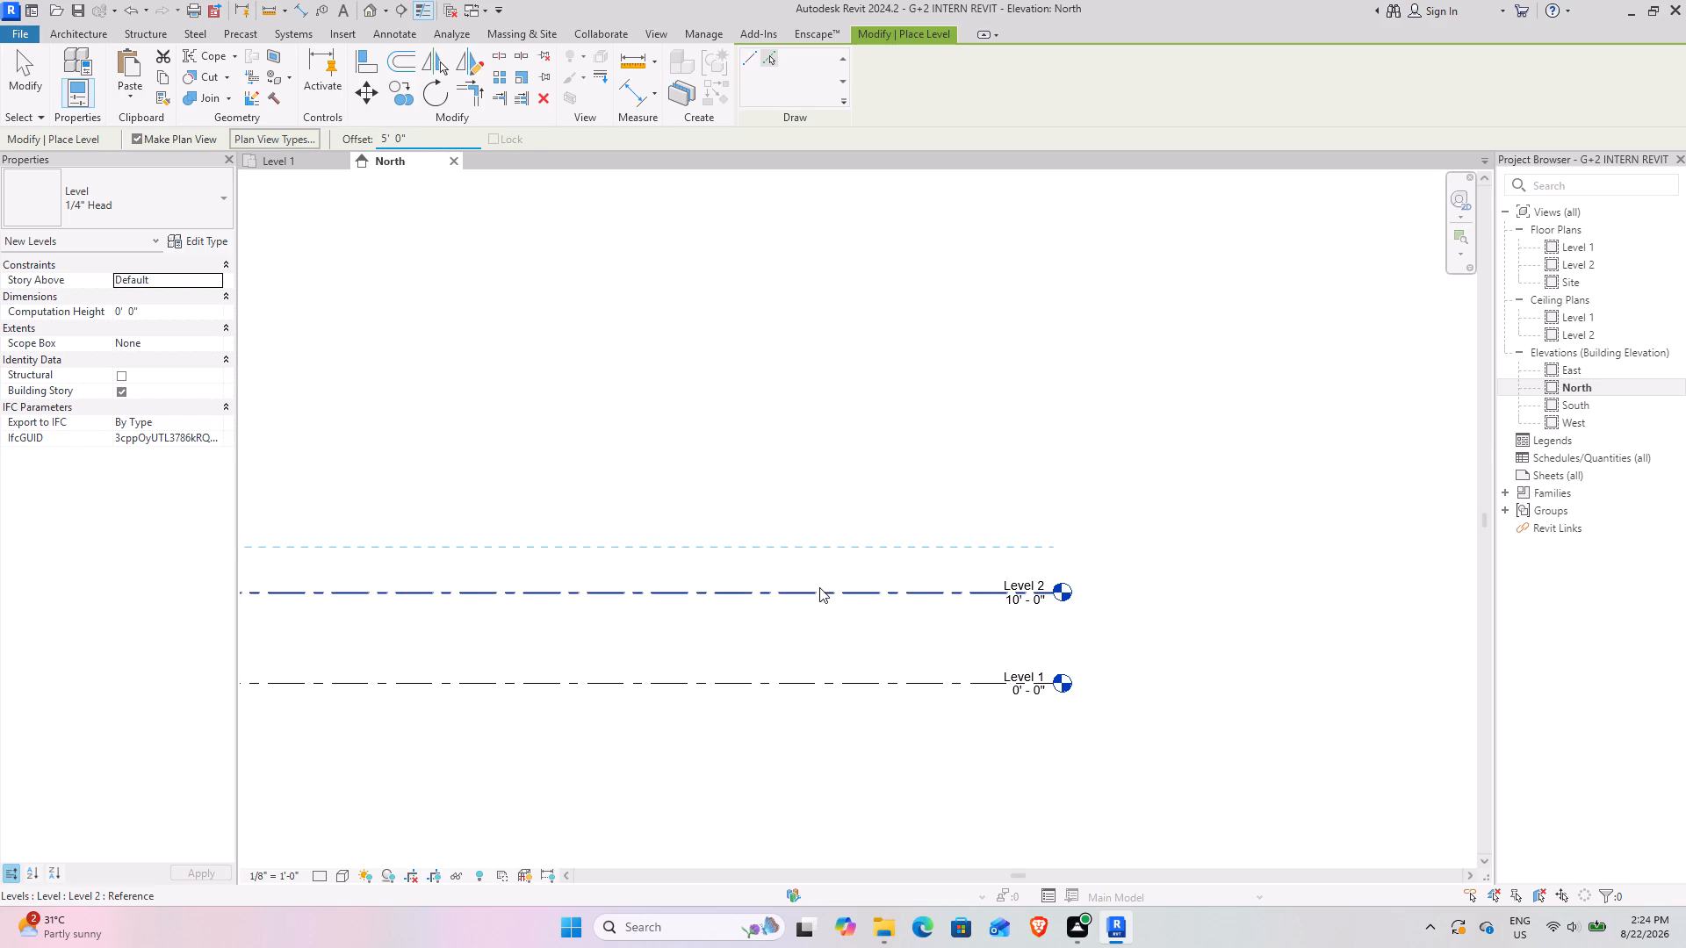
{"action": "left_click", "coordinate": [818, 545]}
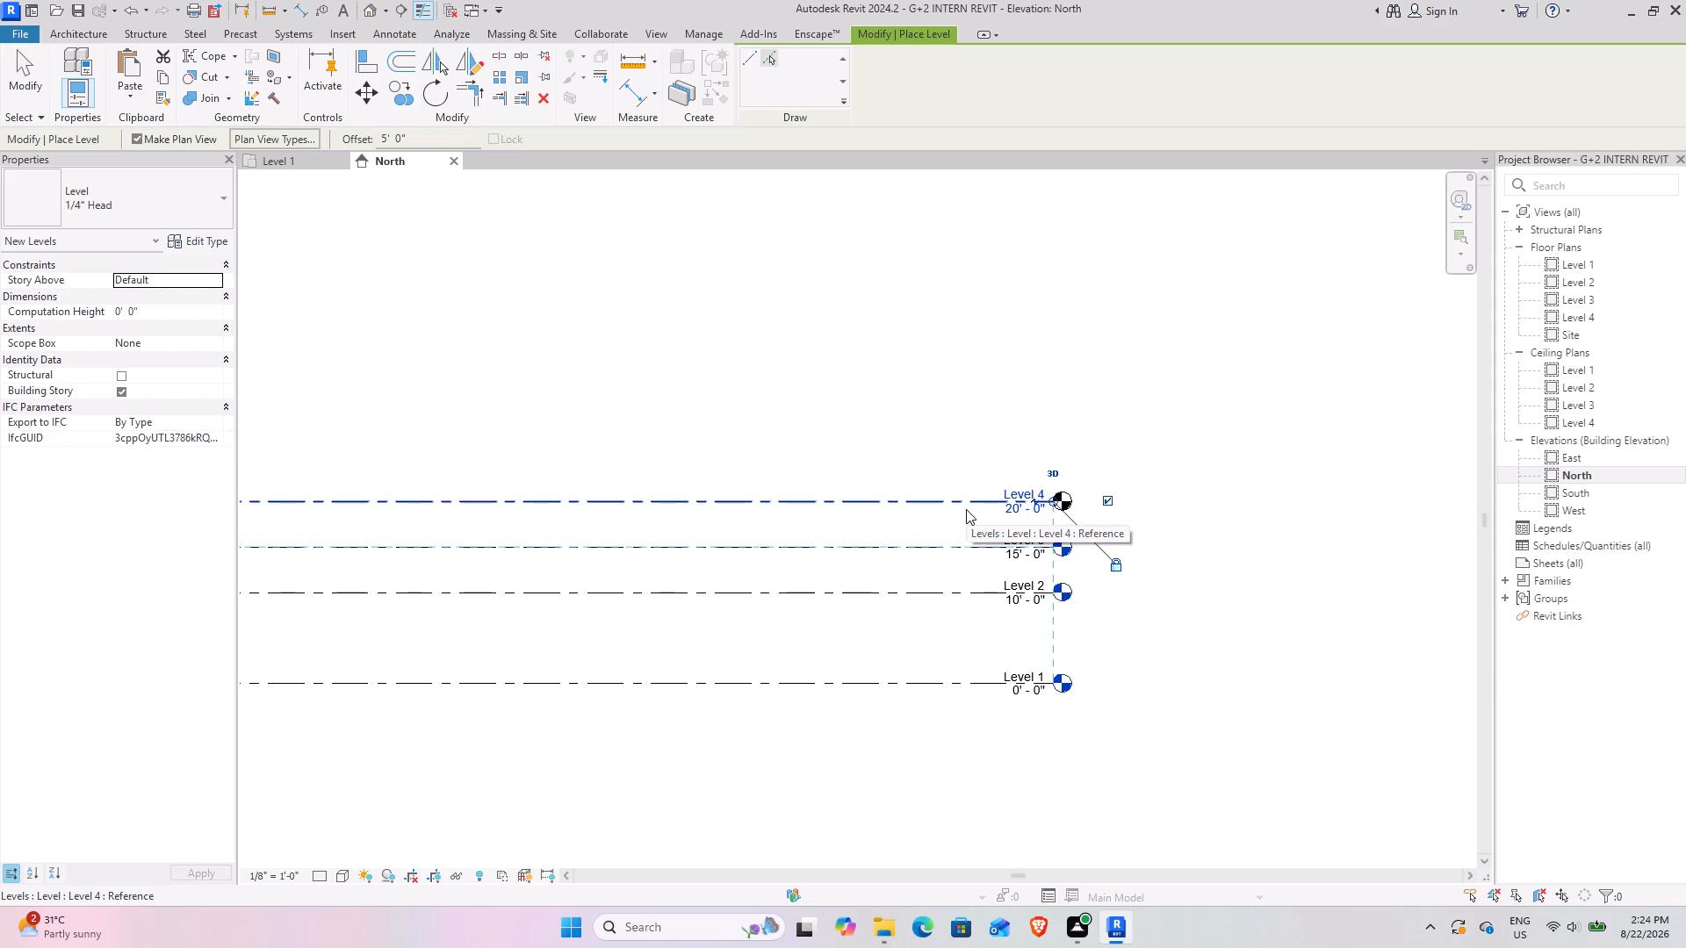
{"action": "left_click", "coordinate": [924, 495]}
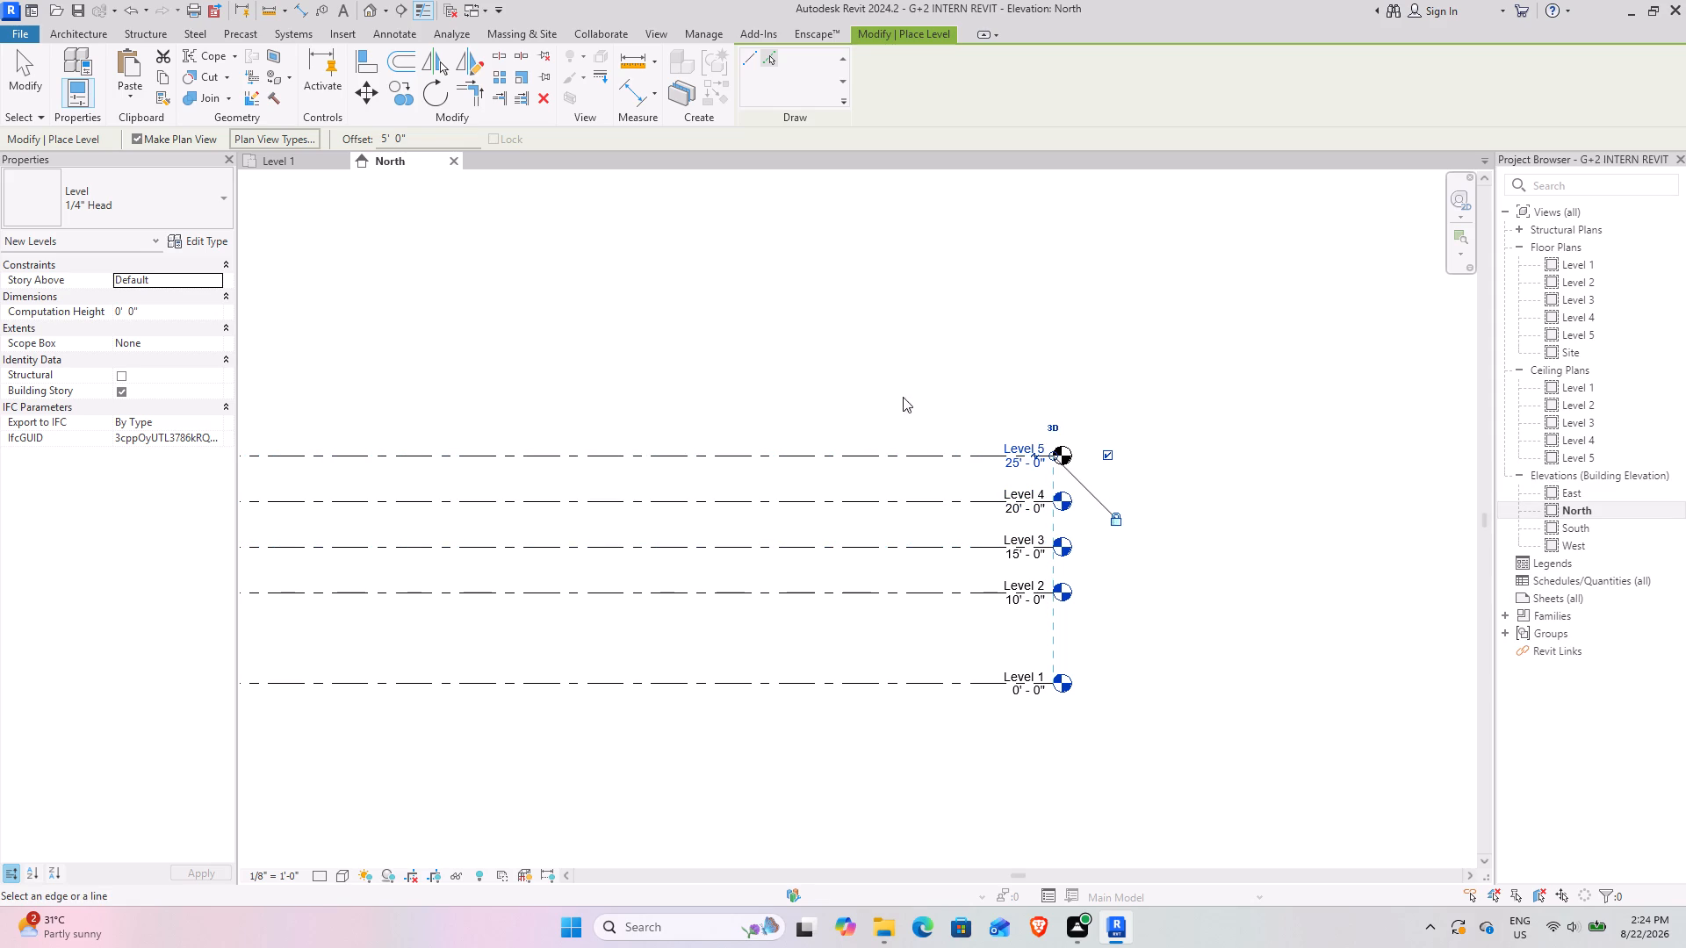
{"action": "left_click", "coordinate": [906, 448]}
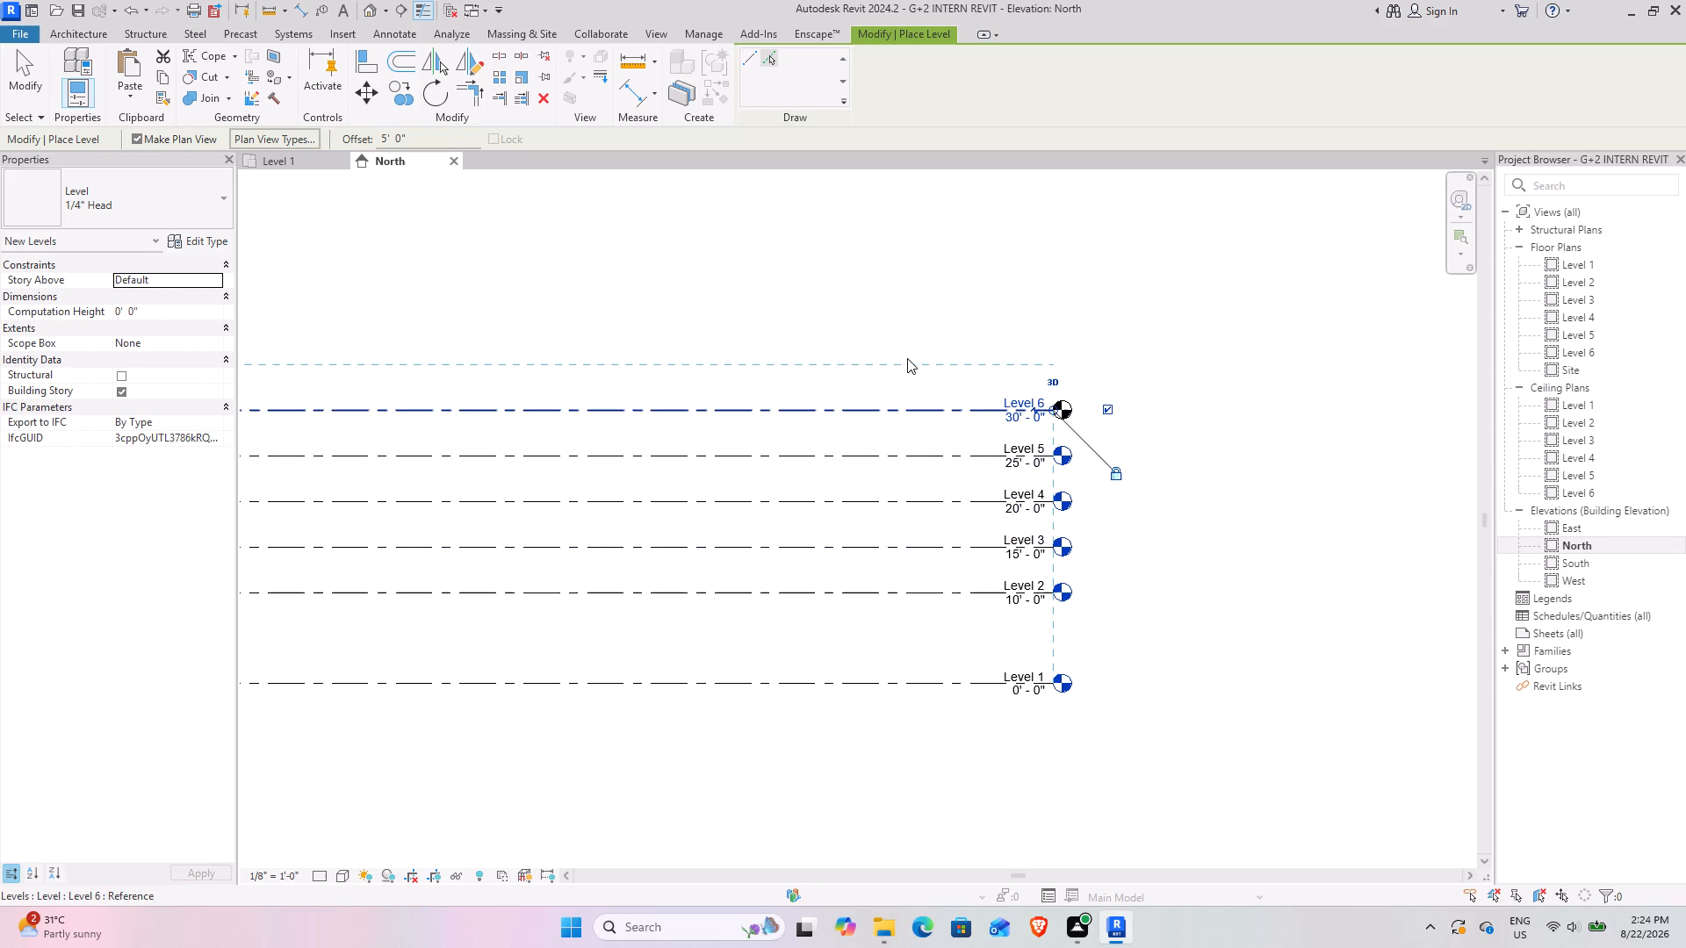
{"action": "left_click", "coordinate": [899, 405]}
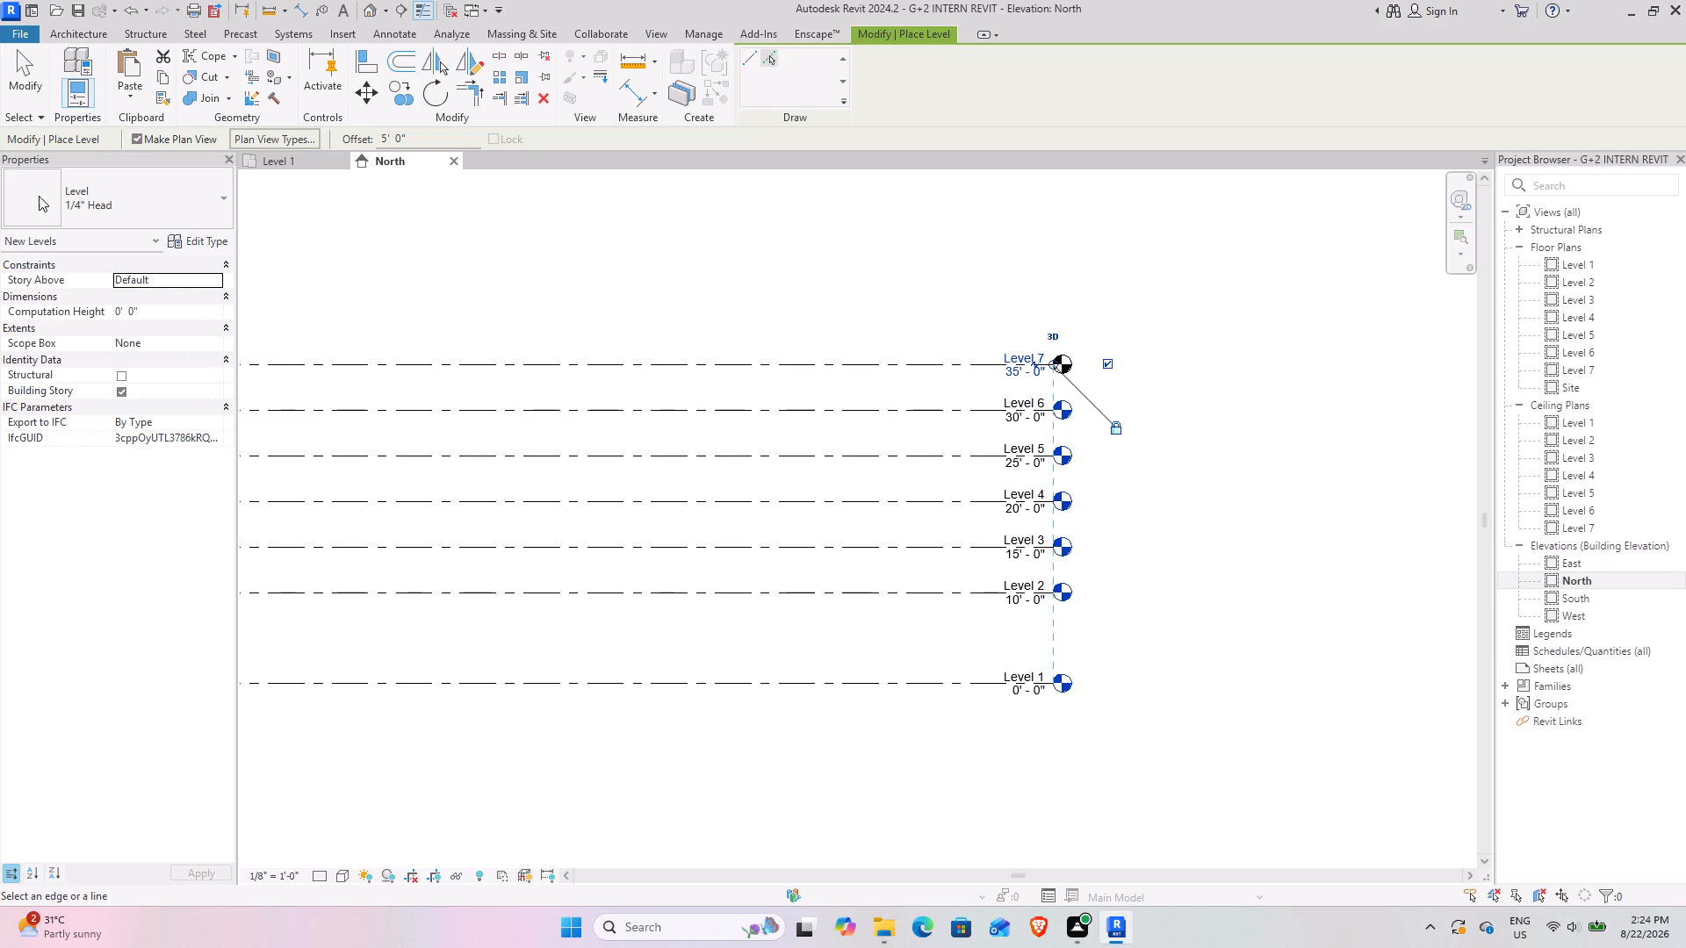
{"action": "left_click", "coordinate": [18, 85]}
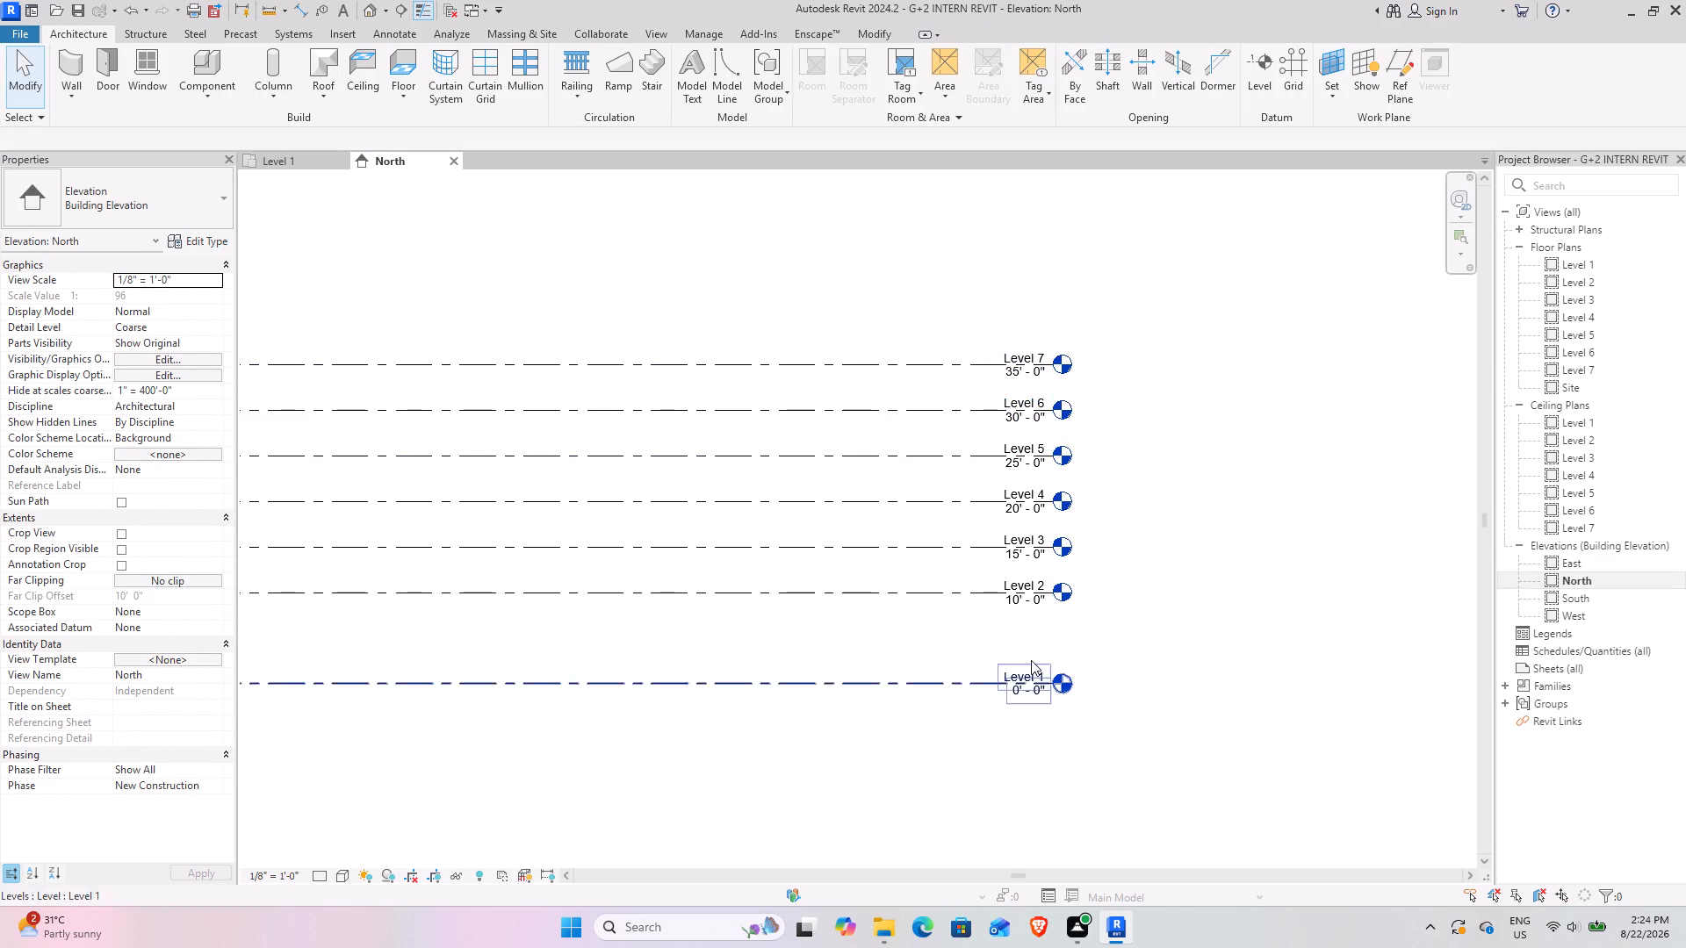
Rename Level 1 as ROAD LEVEL and rename its corresponding views to match.
{"action": "scroll", "coordinate": [1006, 583], "scroll_direction": "up", "scroll_amount": 7}
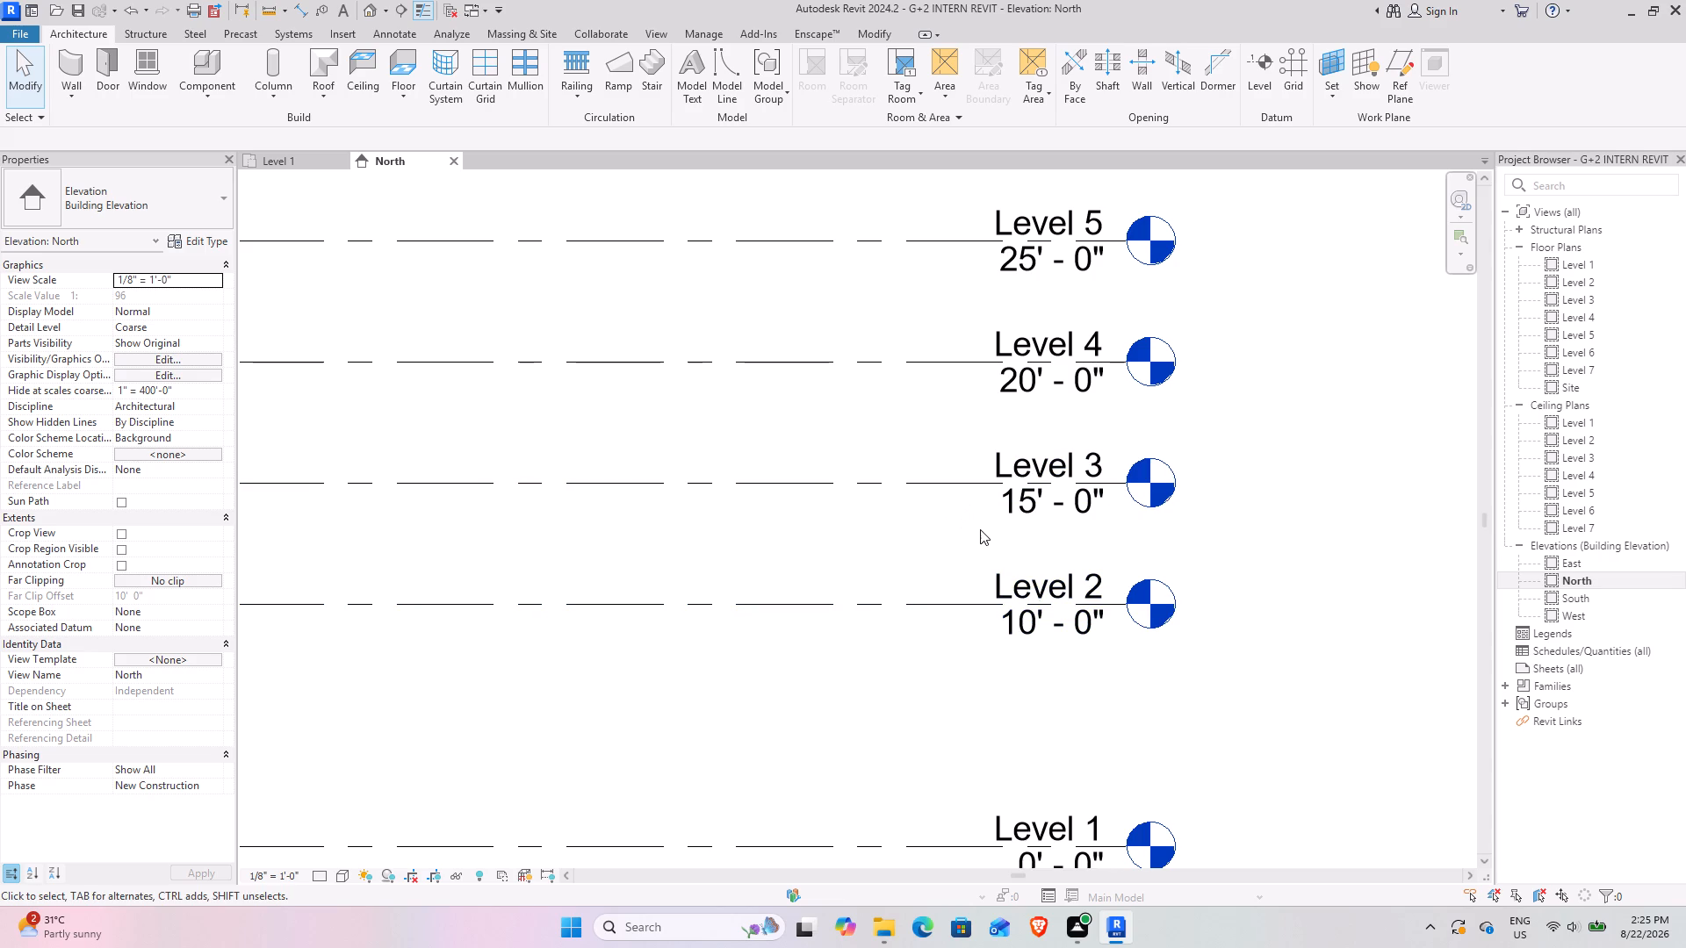
{"action": "scroll", "coordinate": [790, 519], "scroll_direction": "down", "scroll_amount": 4}
{"action": "middle_click_drag", "start_coordinate": [805, 391], "coordinate": [767, 375]}
{"action": "scroll", "coordinate": [805, 391], "scroll_direction": "down", "scroll_amount": 1}
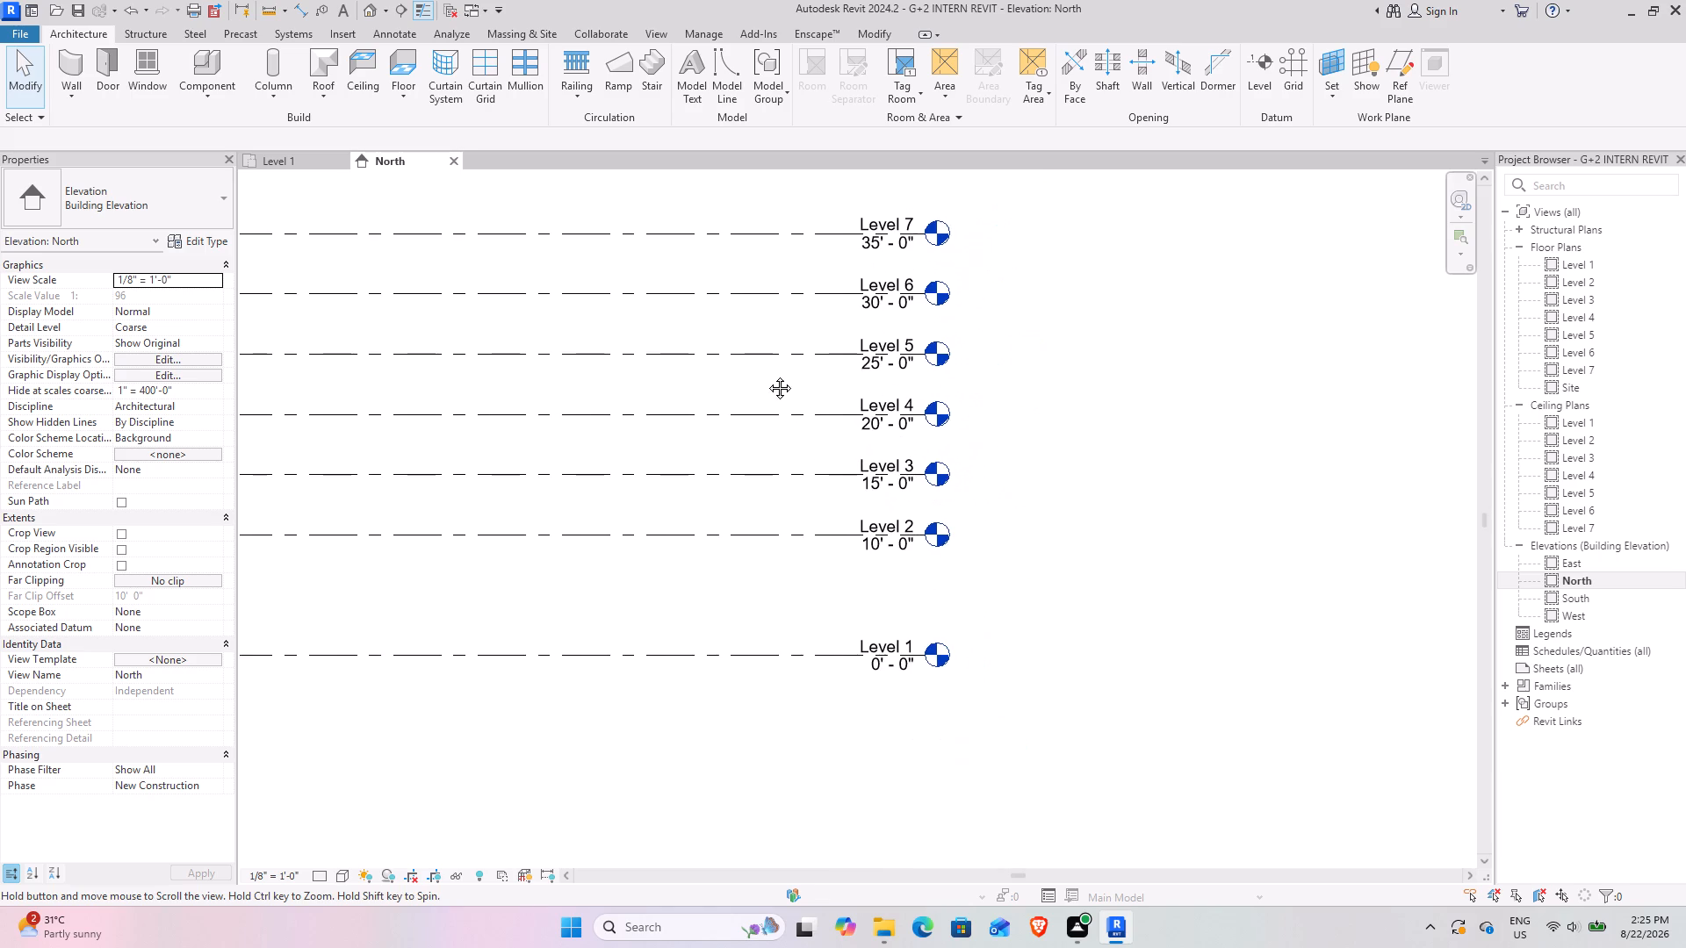
{"action": "middle_click_drag", "start_coordinate": [767, 375], "coordinate": [766, 376]}
{"action": "scroll", "coordinate": [872, 646], "scroll_direction": "up", "scroll_amount": 8}
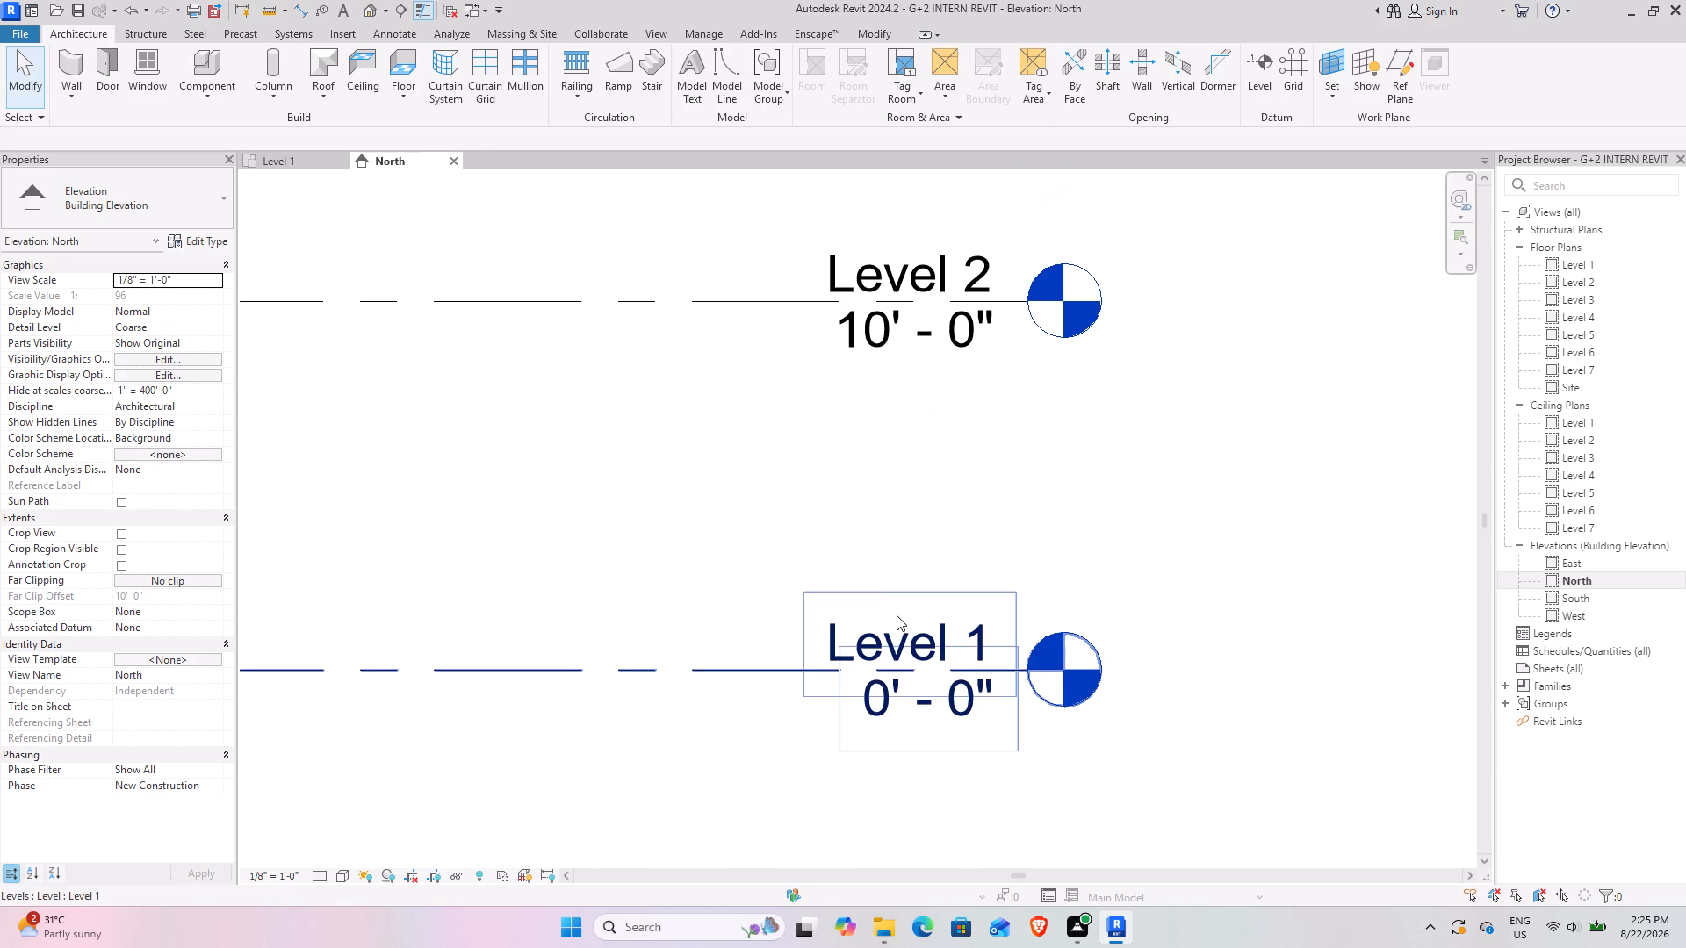
{"action": "left_click", "coordinate": [897, 615]}
{"action": "left_click", "coordinate": [897, 618]}
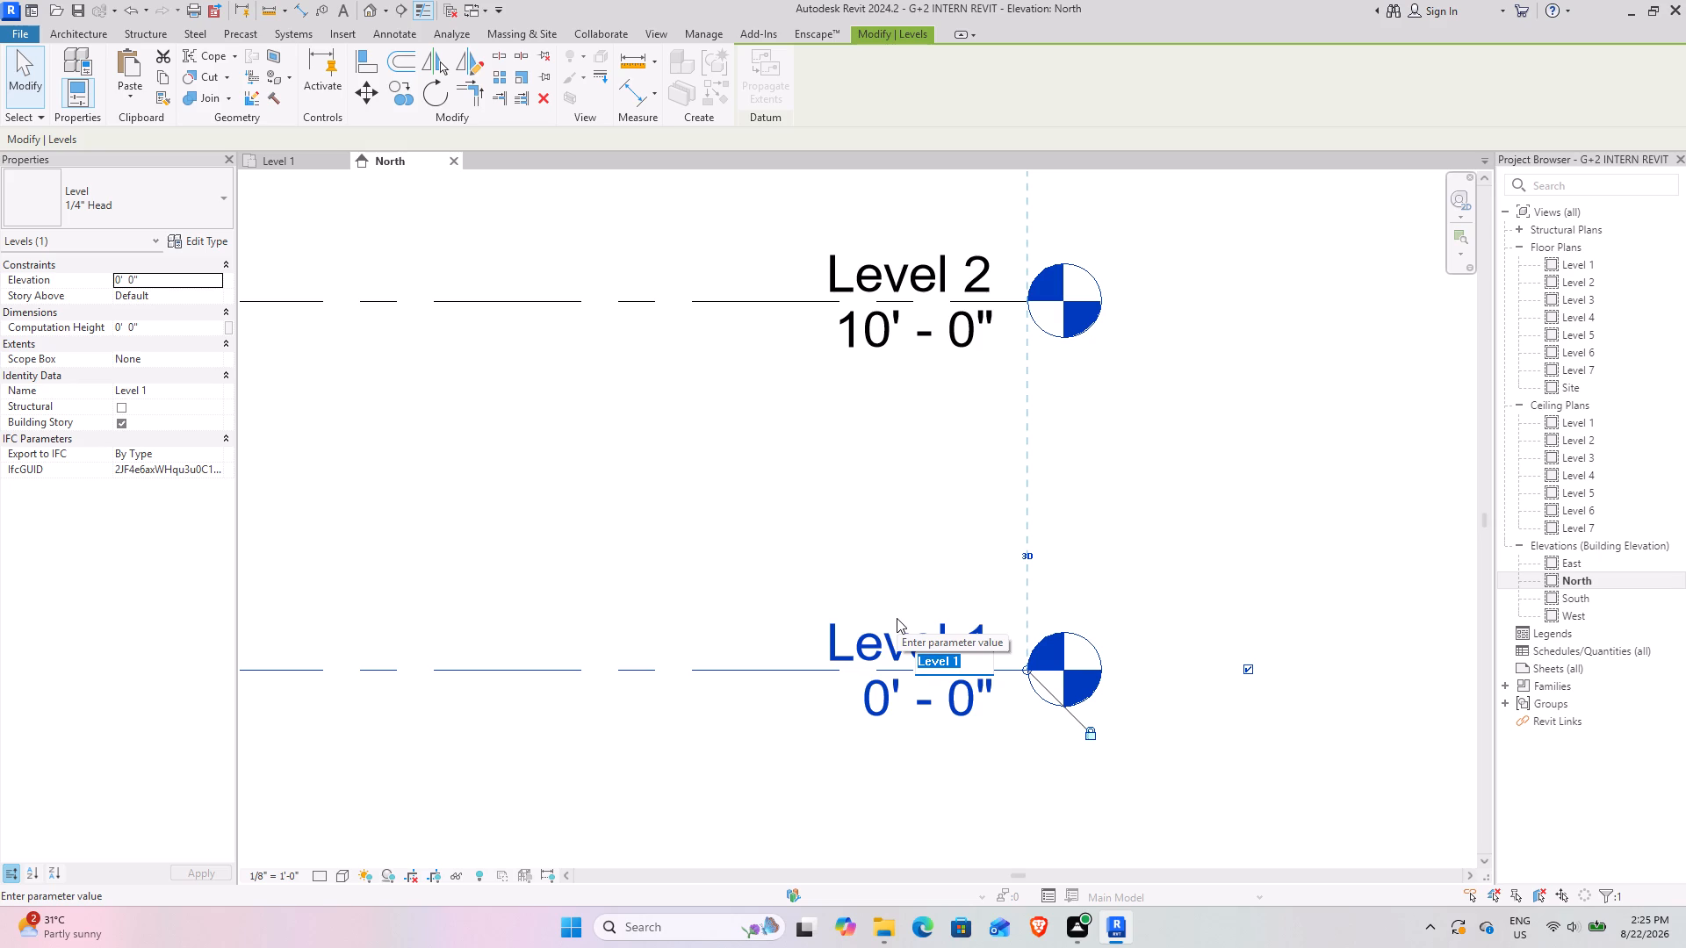
{"action": "type", "text": "ROS"}
{"action": "type", "text": "AD"}
{"action": "key", "text": "space"}
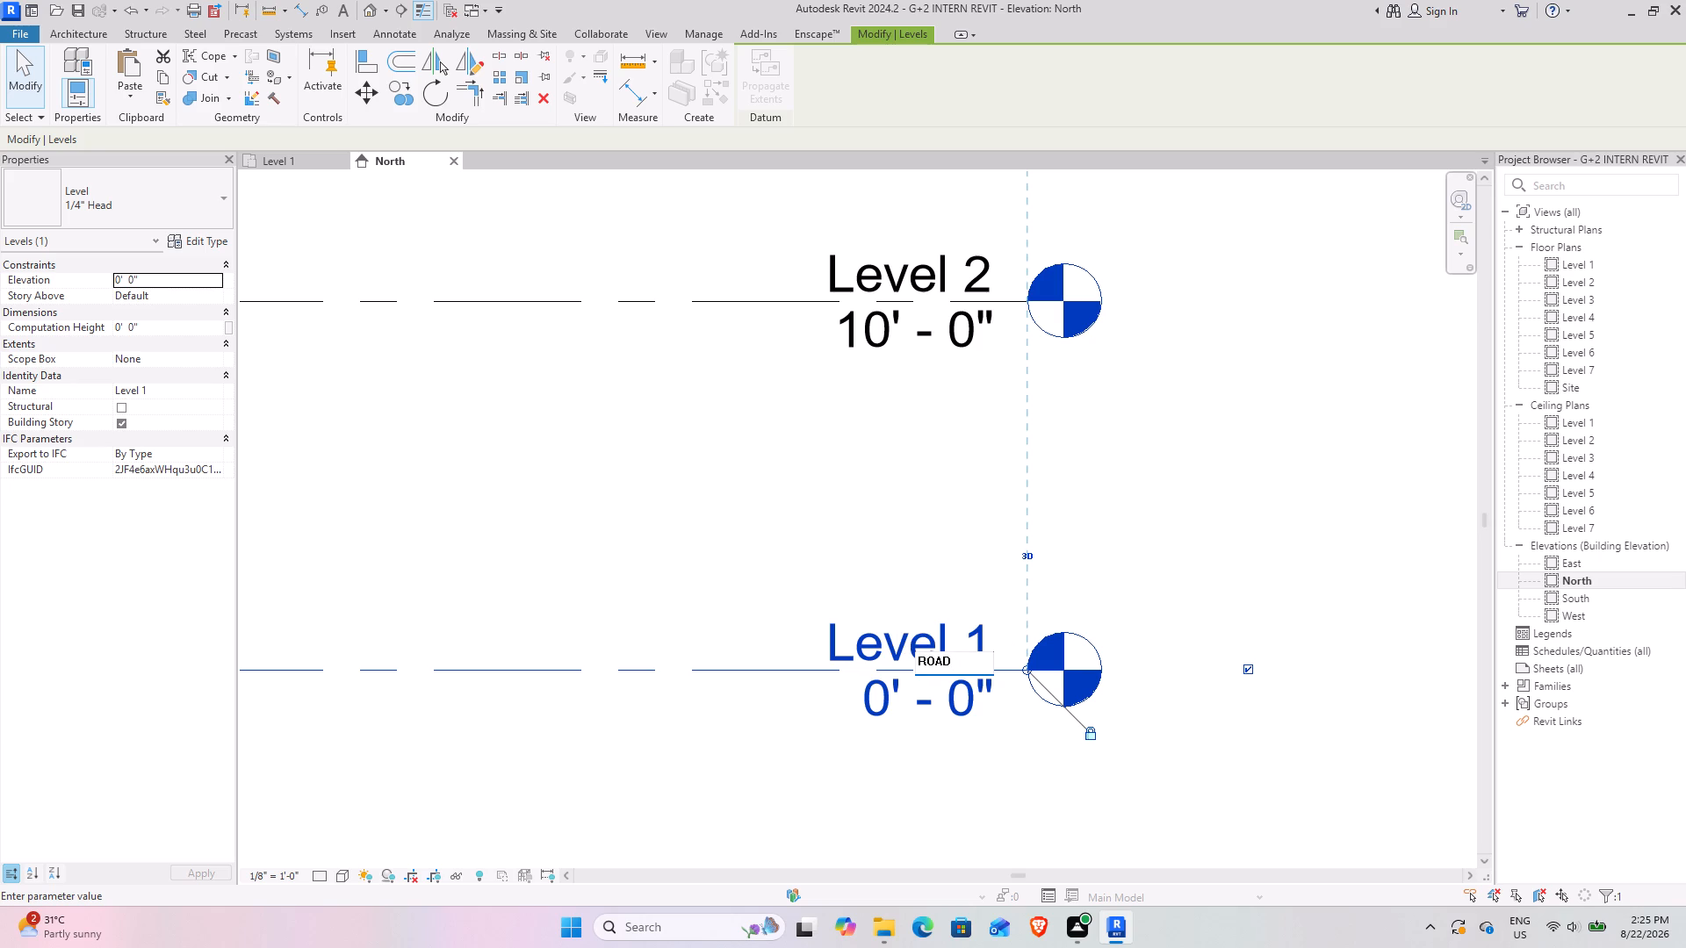
{"action": "type", "text": "LEVEL"}
{"action": "left_click", "coordinate": [1248, 506]}
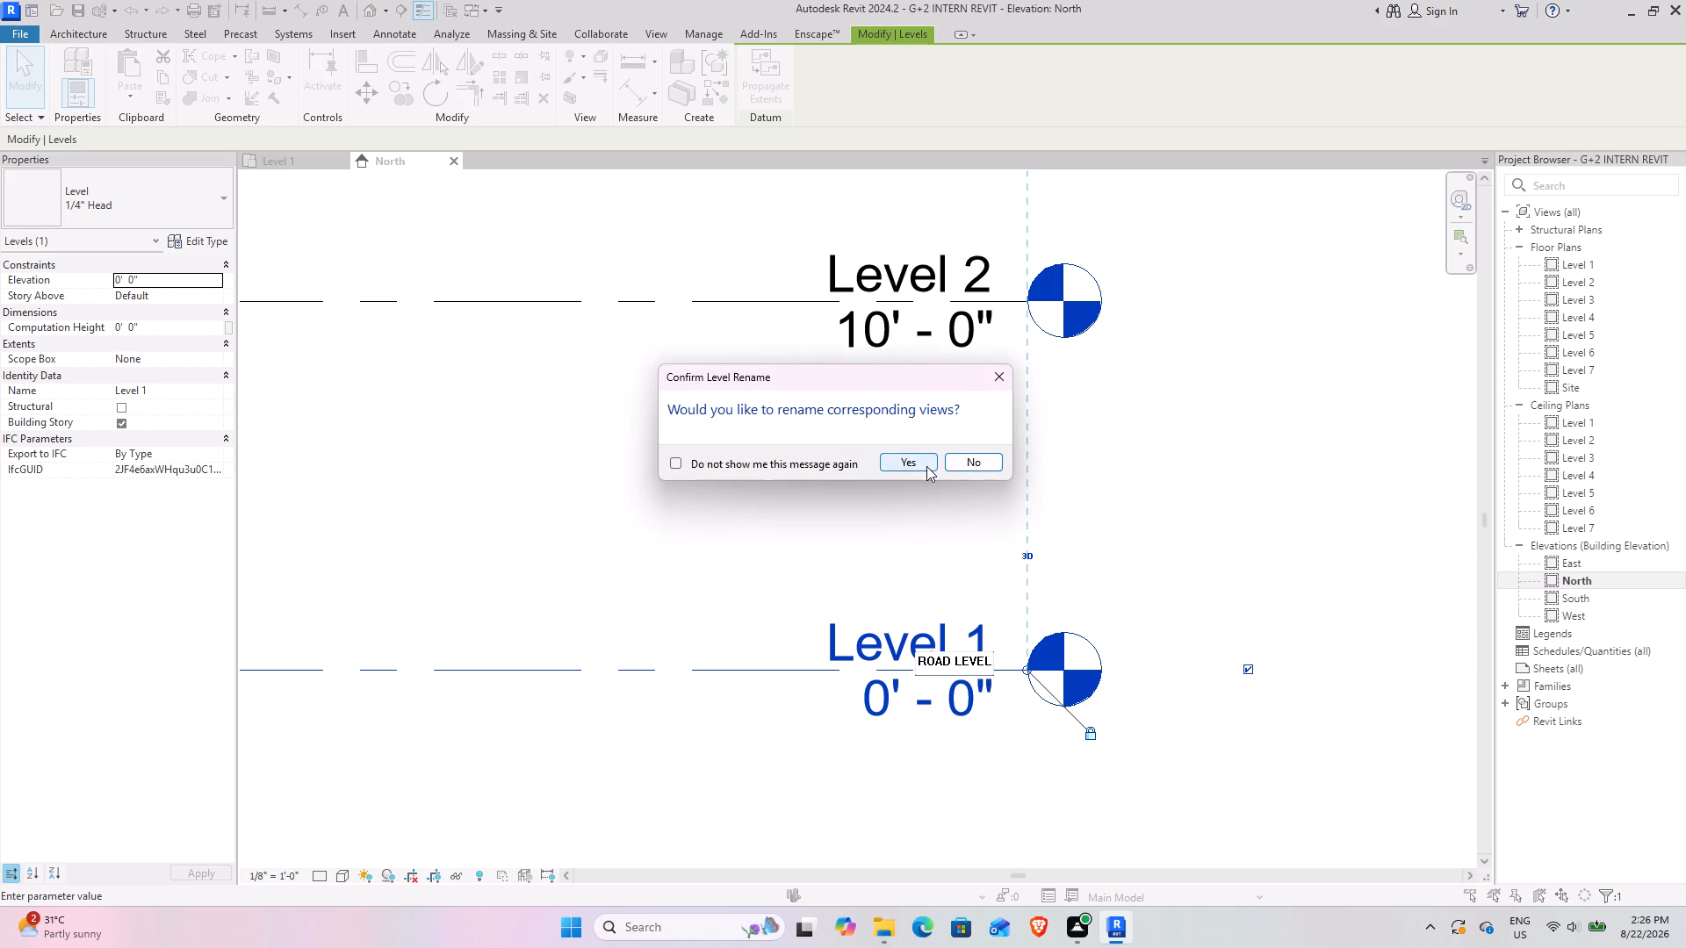
{"action": "left_click", "coordinate": [919, 464]}
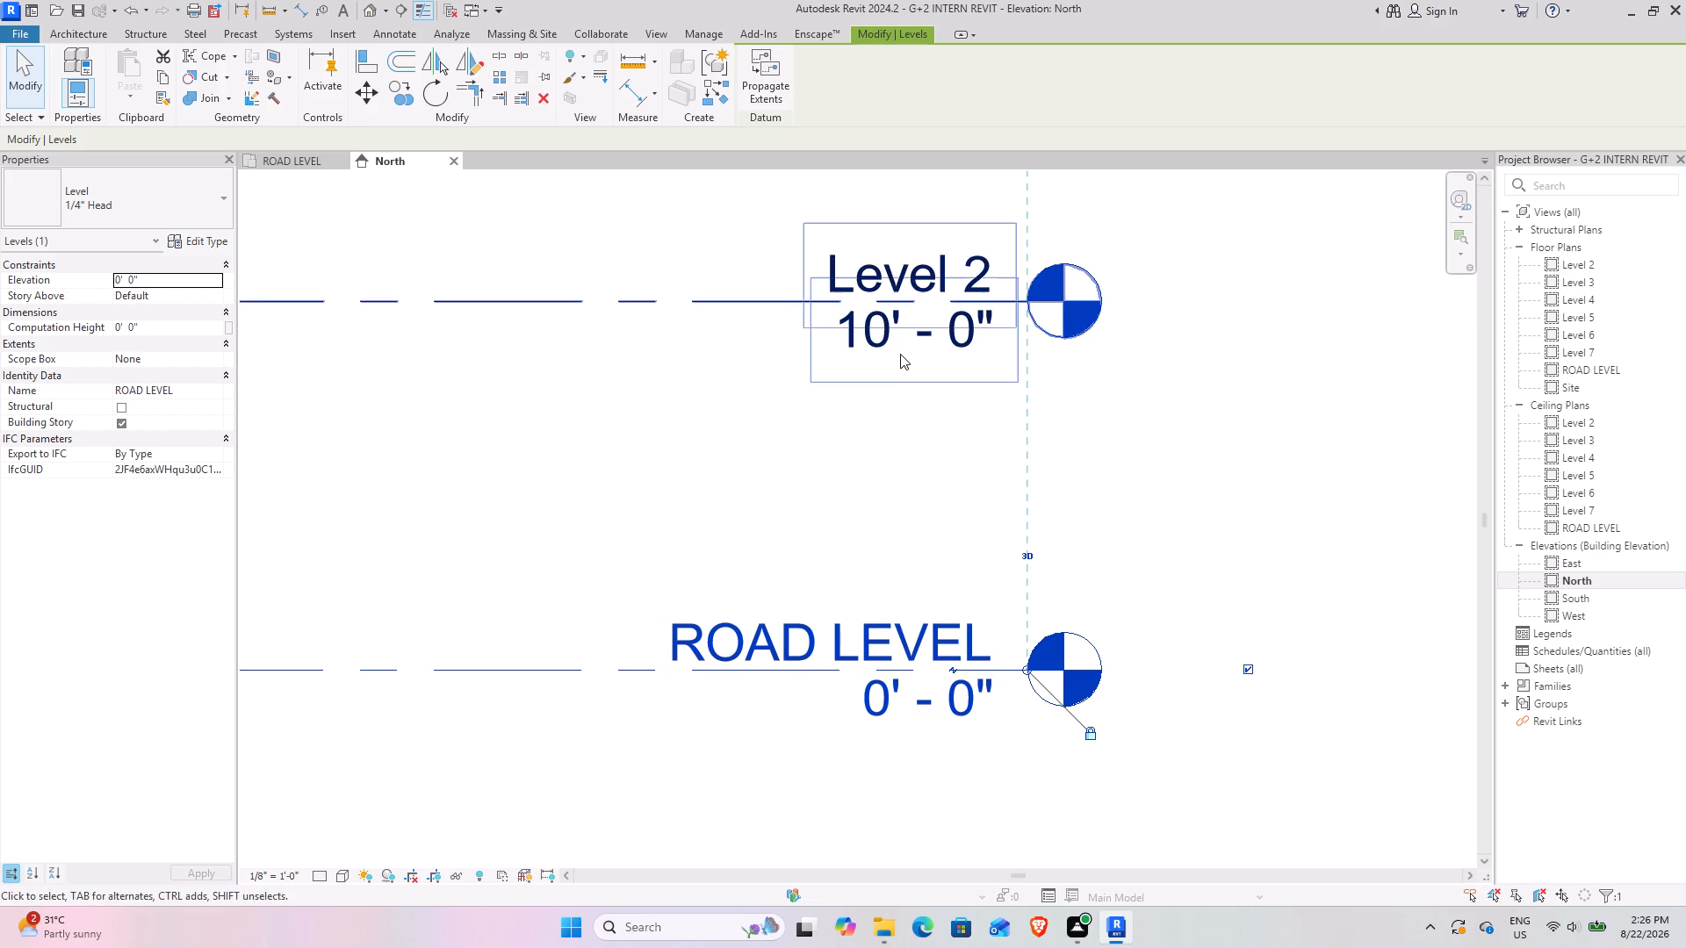
Set the elevation of Level 2 to 1' 6".
{"action": "left_click", "coordinate": [900, 353]}
{"action": "left_click", "coordinate": [901, 353]}
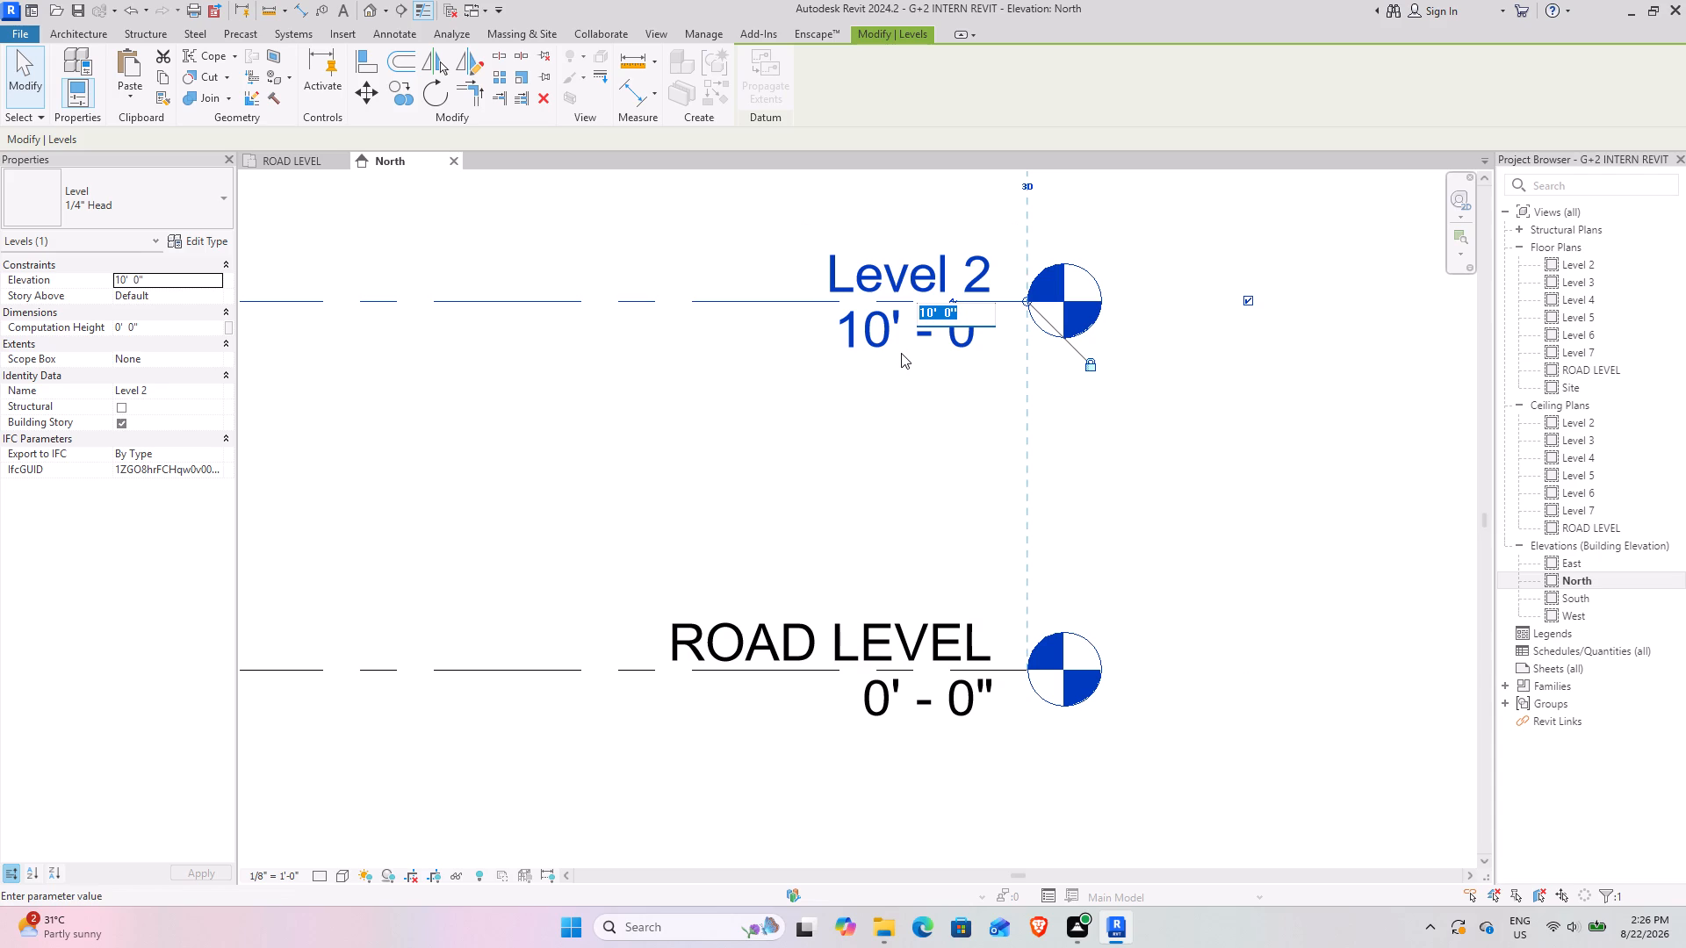
{"action": "type", "text": "1'6"}
{"action": "key", "text": "Return"}
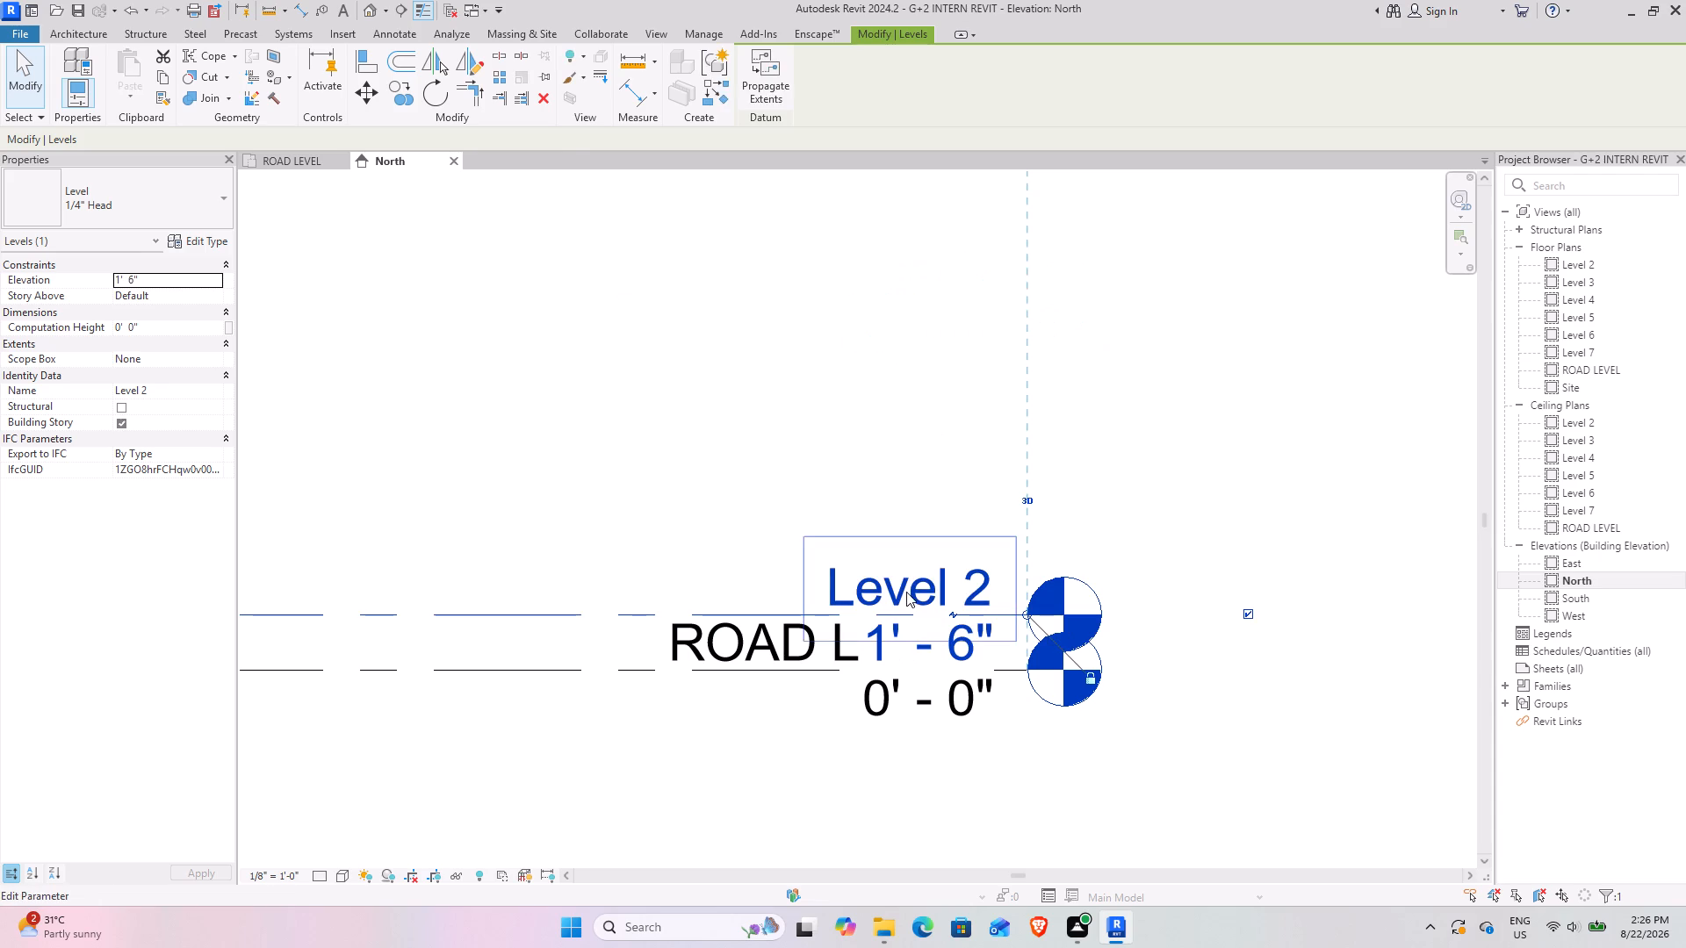
Rename Level 2 as DRIVE LEVEL and rename its corresponding views to match.
{"action": "left_click", "coordinate": [906, 592]}
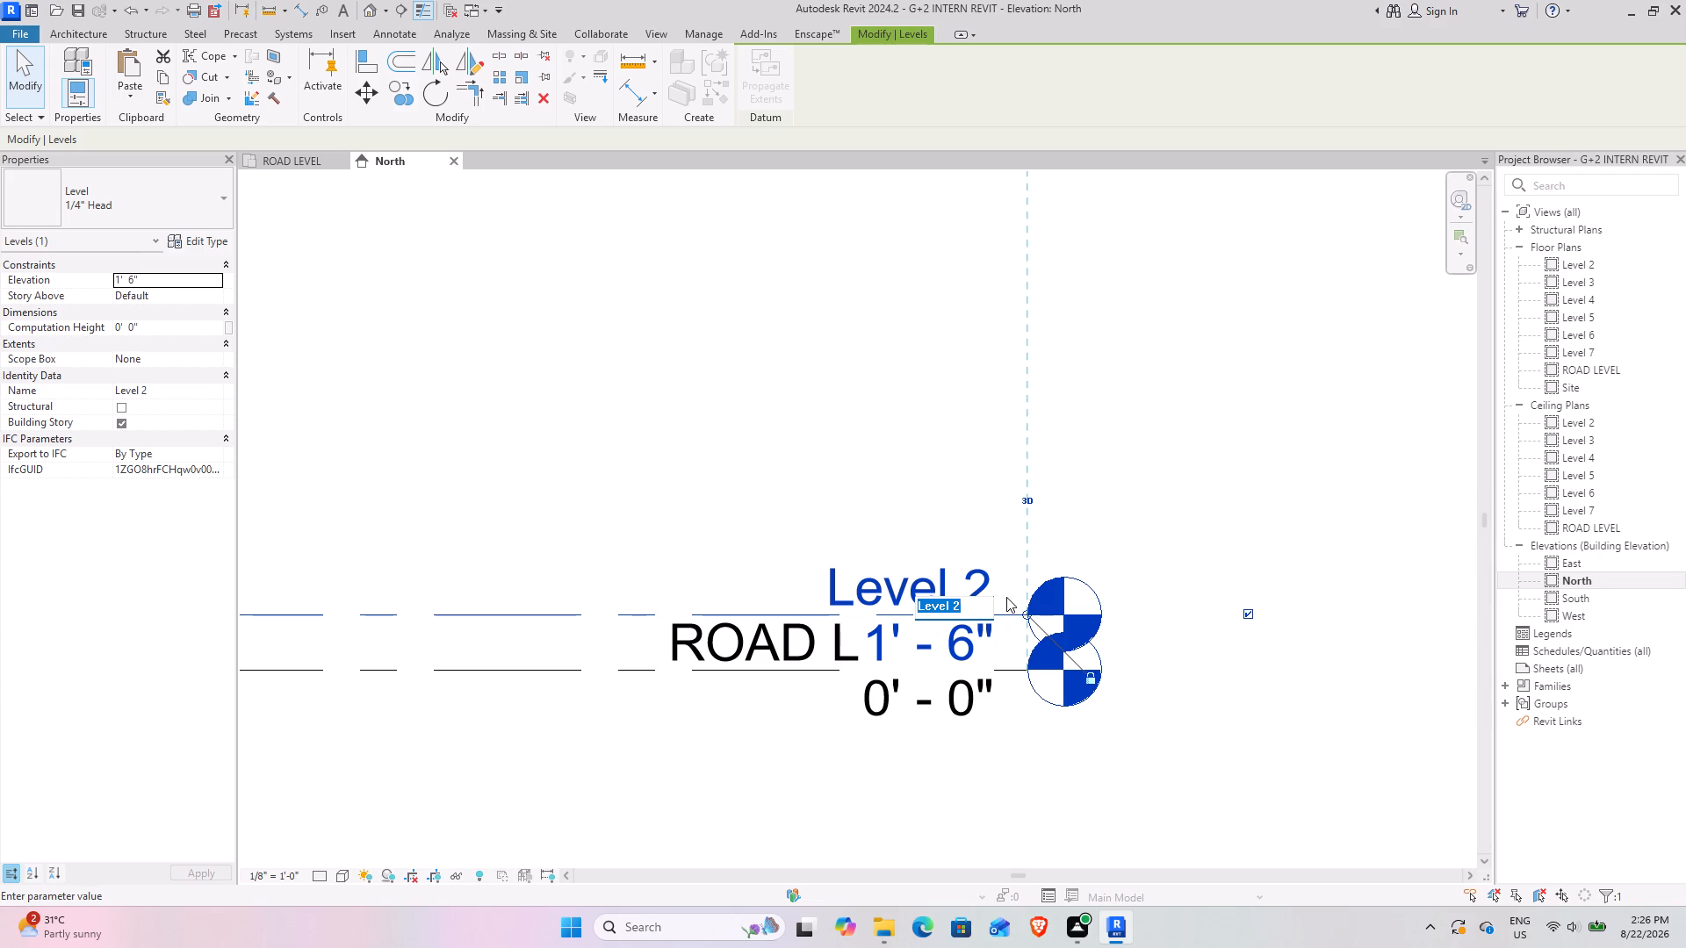
{"action": "key", "text": "d"}
{"action": "type", "text": "RIVE LE"}
{"action": "type", "text": "VEL"}
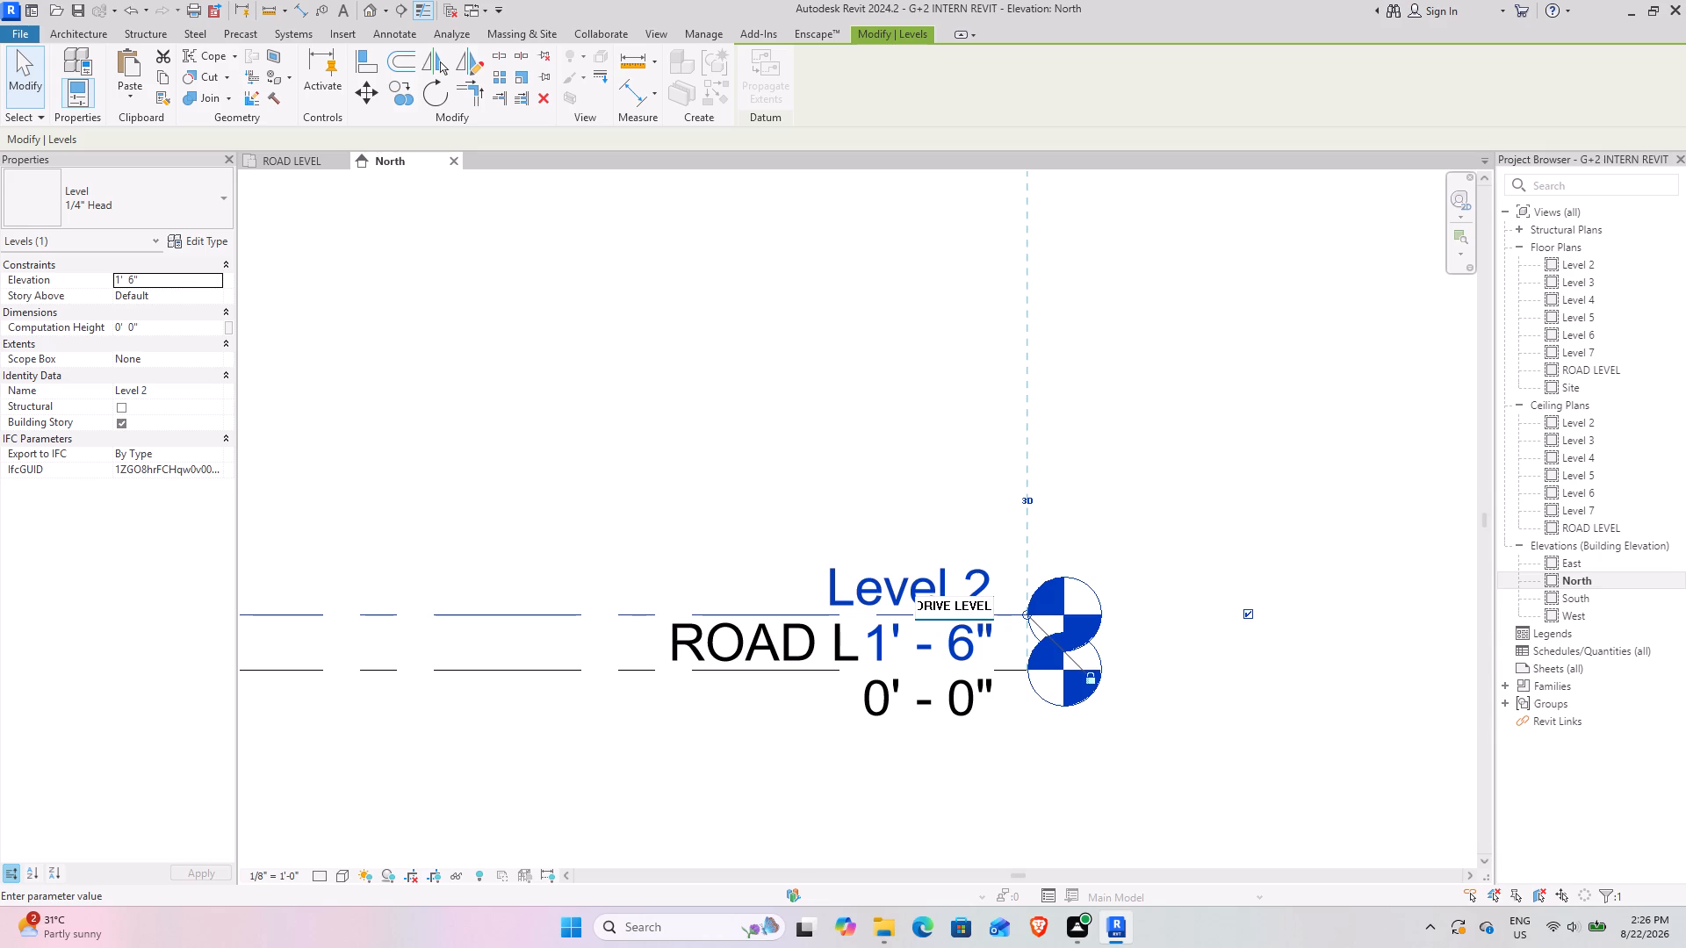
{"action": "left_click", "coordinate": [1108, 440]}
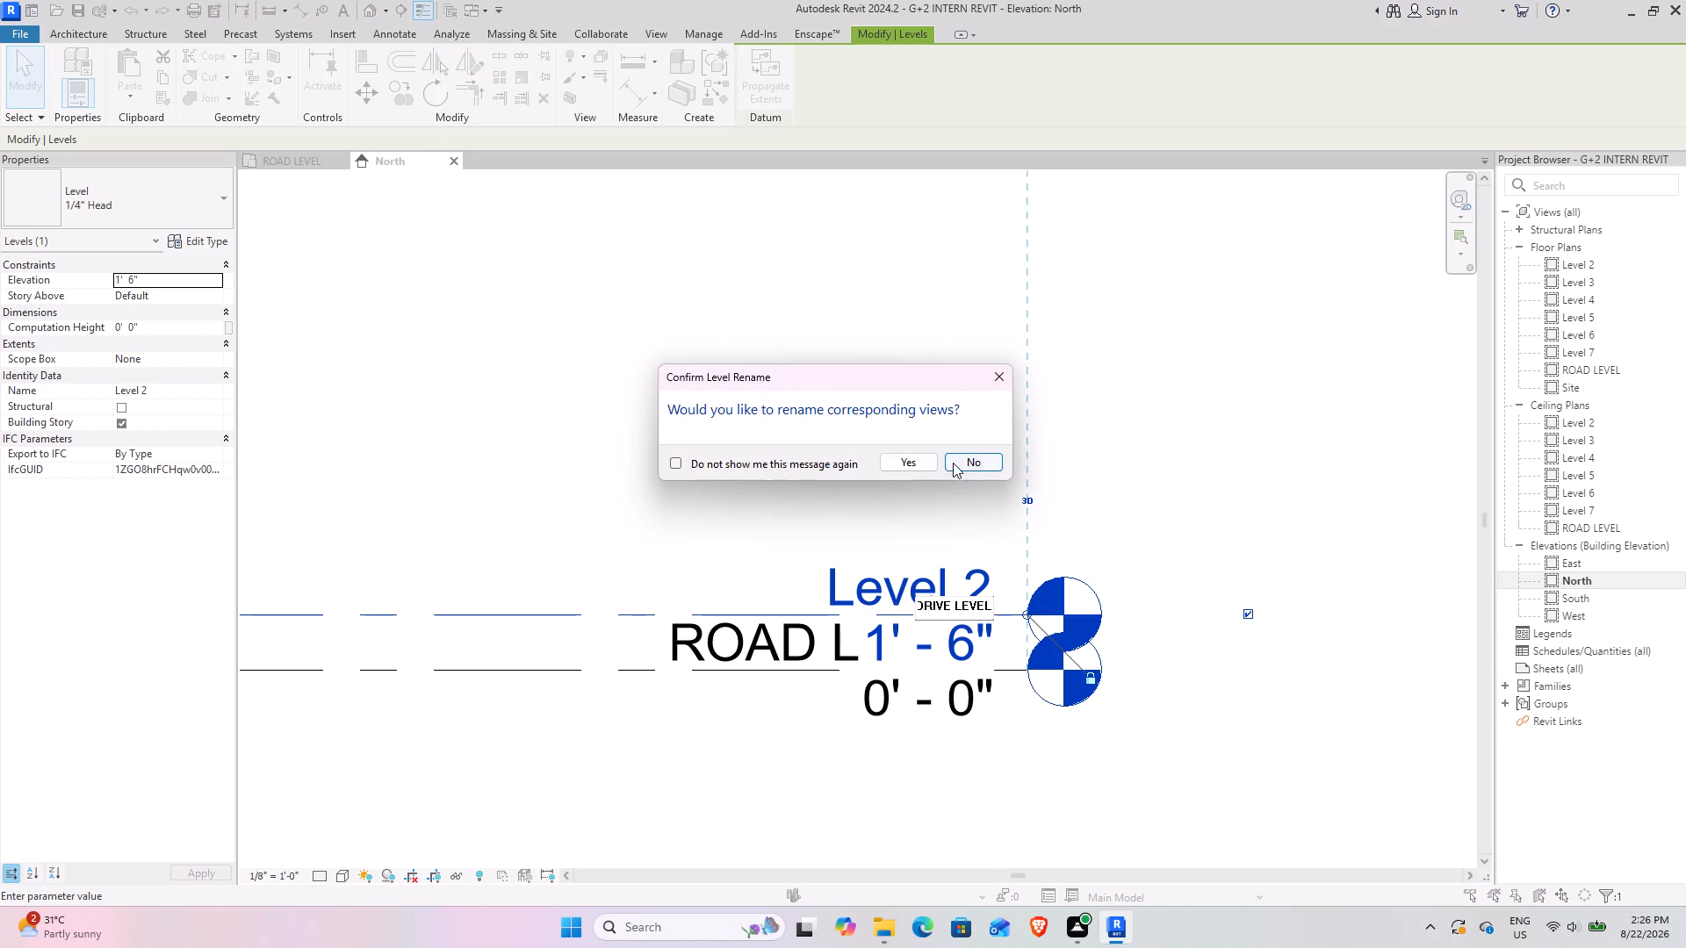
{"action": "left_click", "coordinate": [926, 463]}
Add an elbow to the ROAD LEVEL line so its label sits clear of the DRIVE LEVEL label.
{"action": "scroll", "coordinate": [912, 399], "scroll_direction": "down", "scroll_amount": 6}
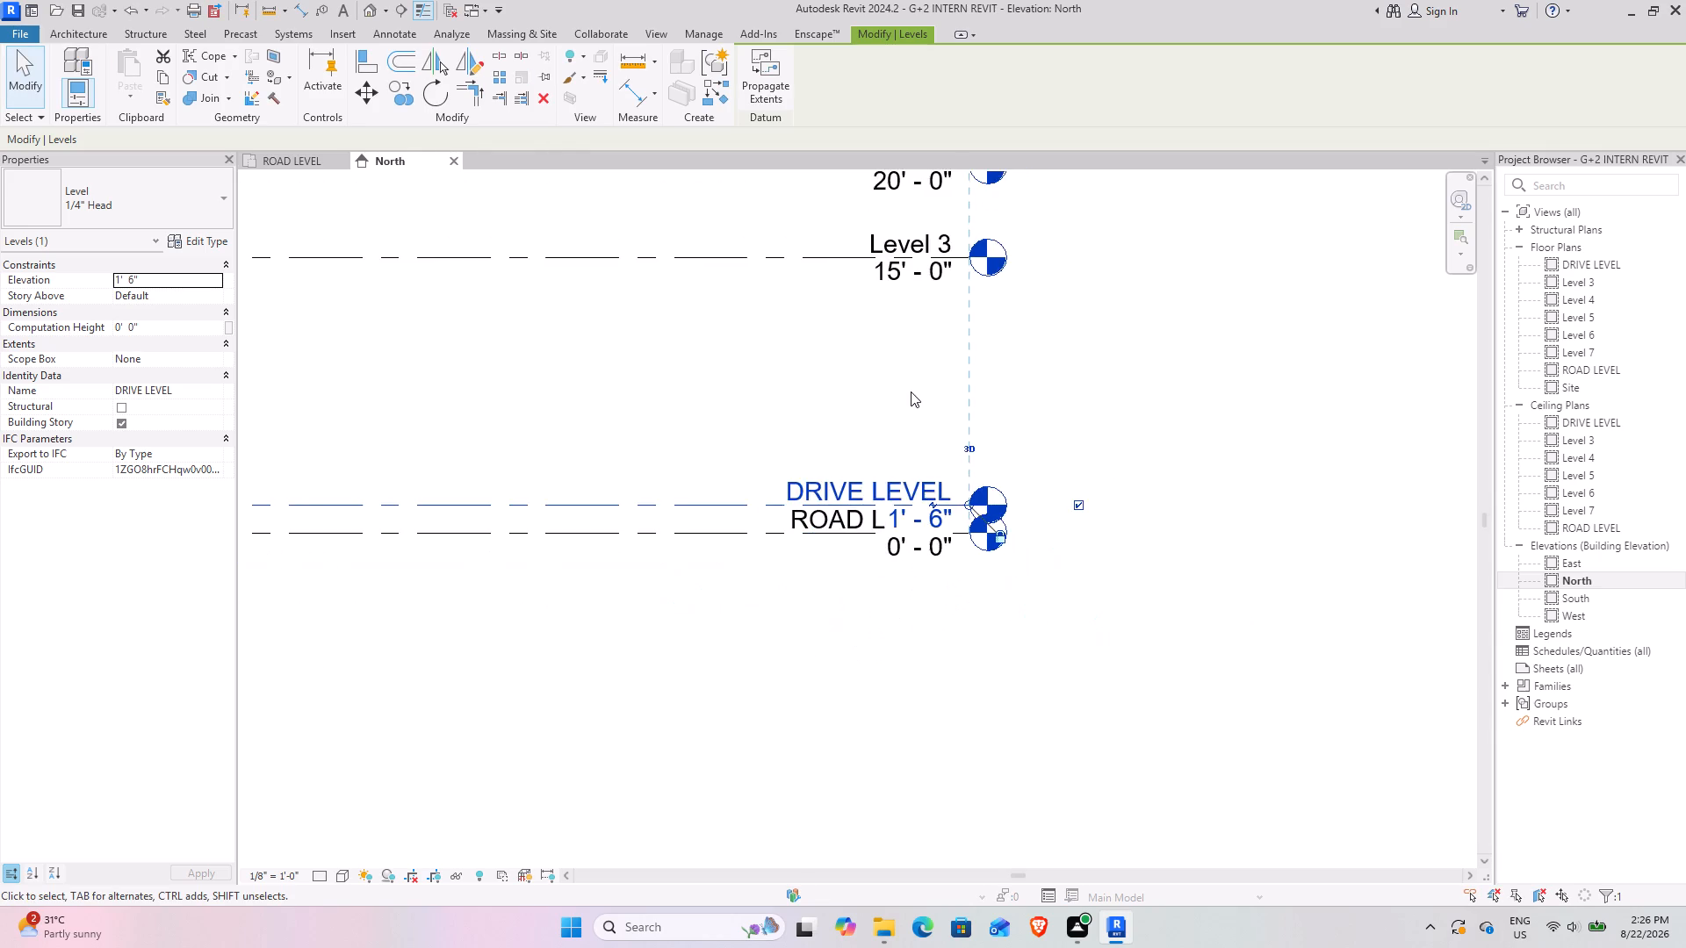
{"action": "middle_click_drag", "start_coordinate": [917, 392], "coordinate": [915, 529]}
{"action": "left_click", "coordinate": [842, 643]}
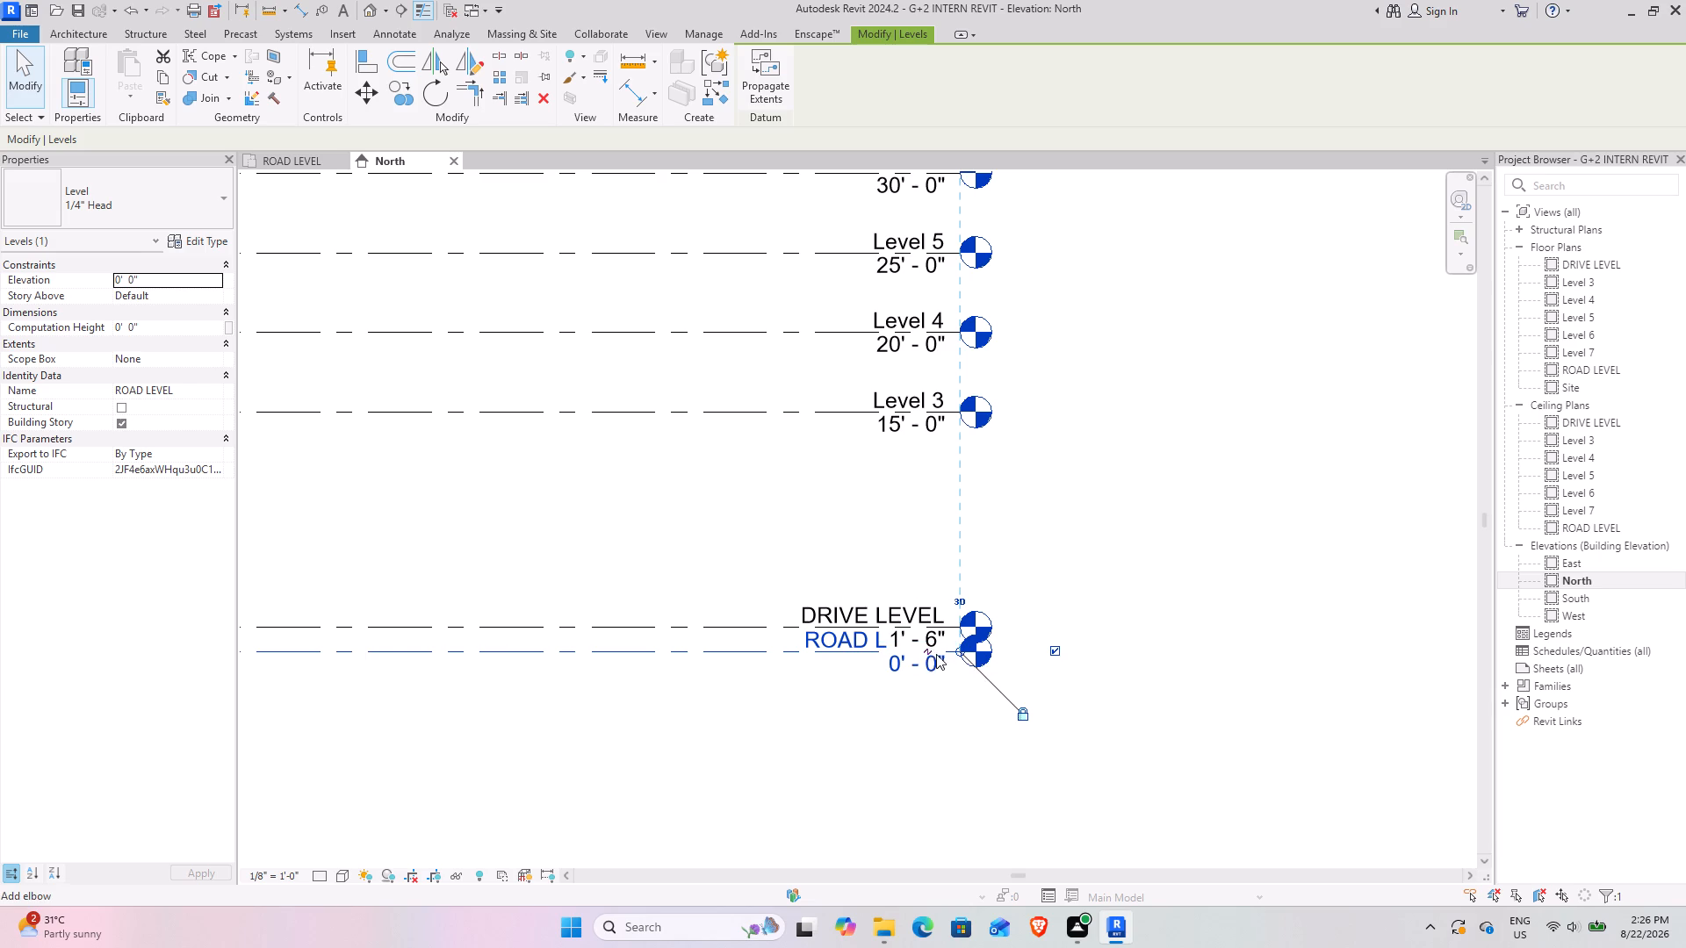
{"action": "left_click", "coordinate": [926, 650]}
{"action": "left_click", "coordinate": [1087, 564]}
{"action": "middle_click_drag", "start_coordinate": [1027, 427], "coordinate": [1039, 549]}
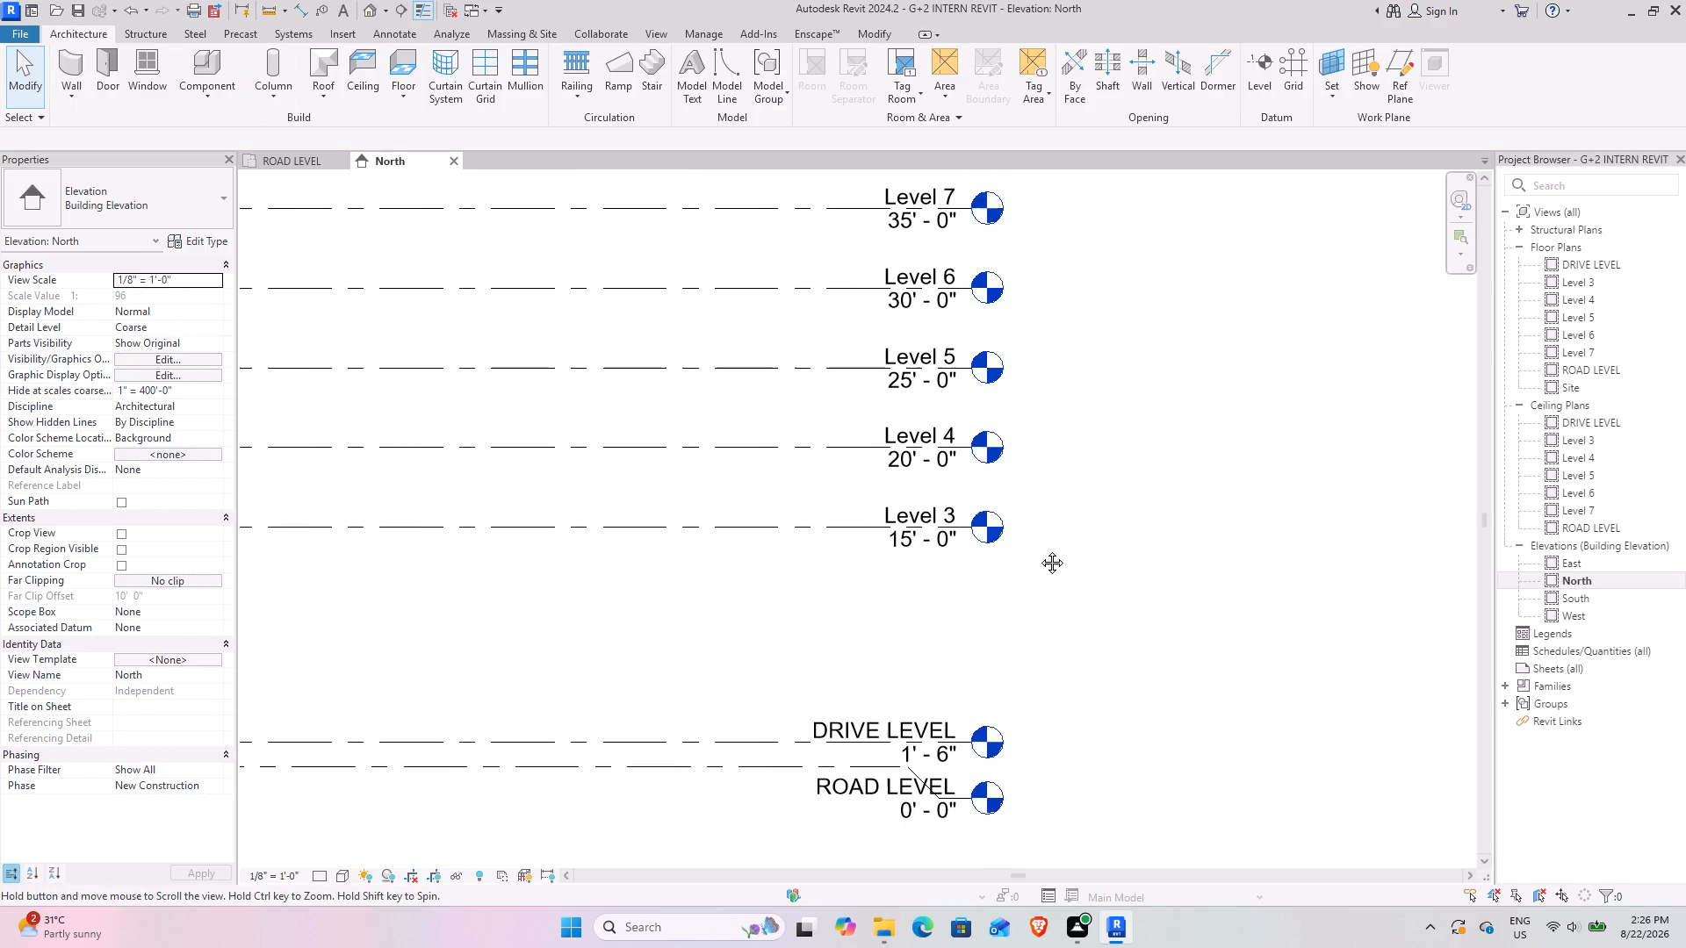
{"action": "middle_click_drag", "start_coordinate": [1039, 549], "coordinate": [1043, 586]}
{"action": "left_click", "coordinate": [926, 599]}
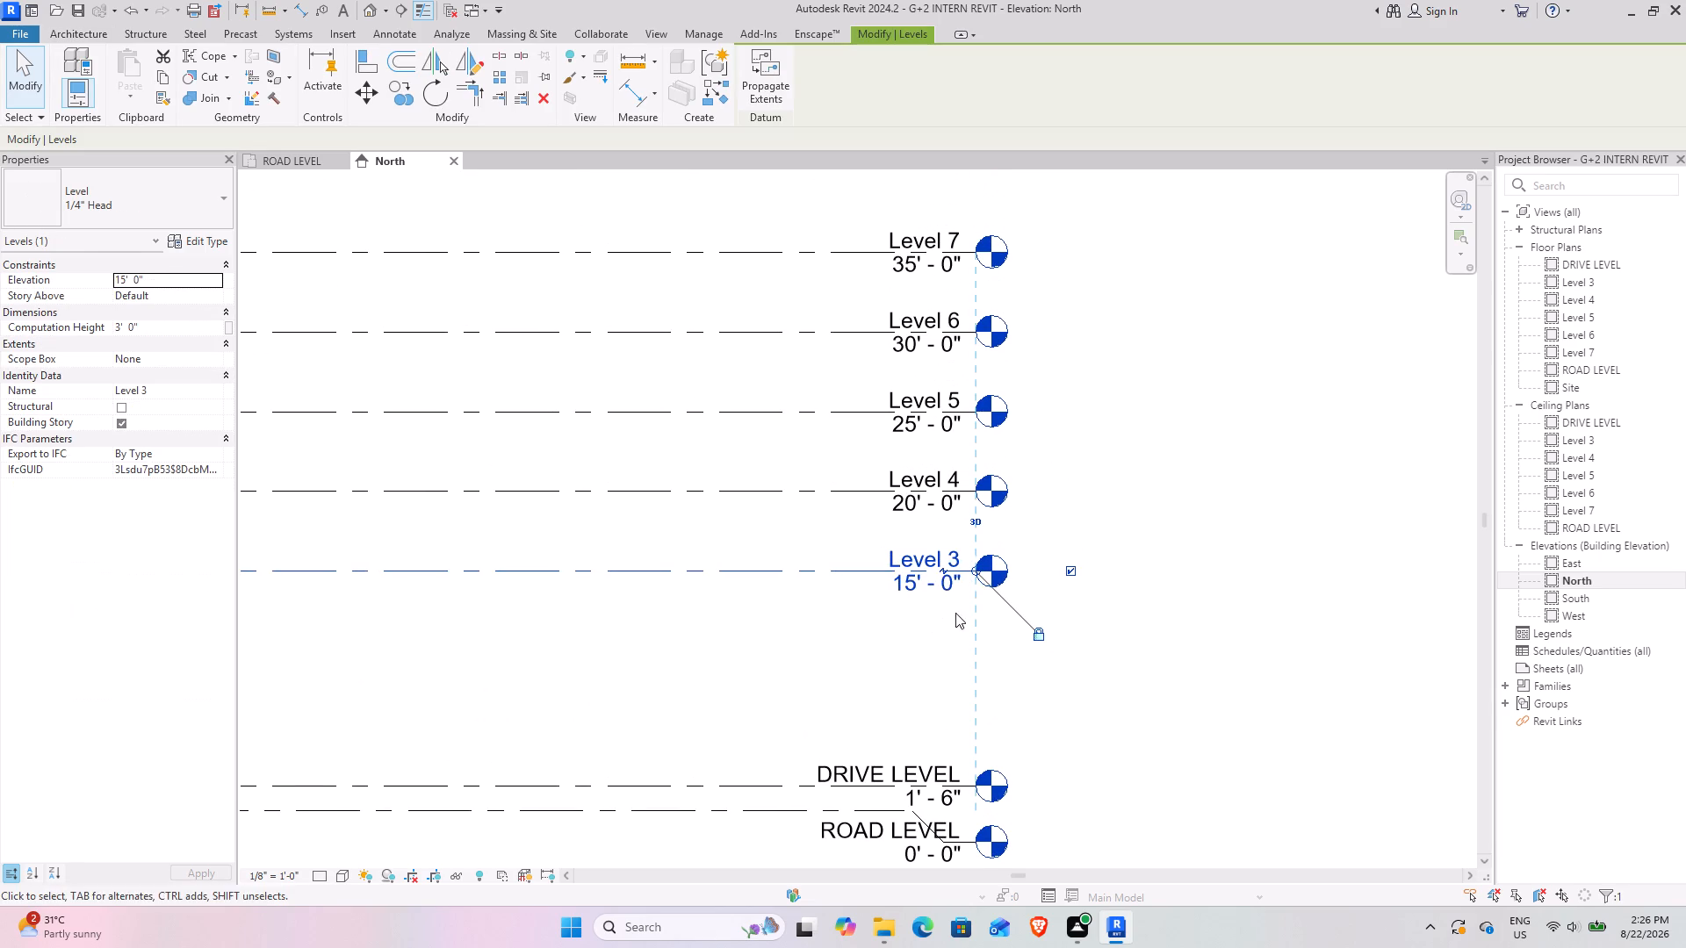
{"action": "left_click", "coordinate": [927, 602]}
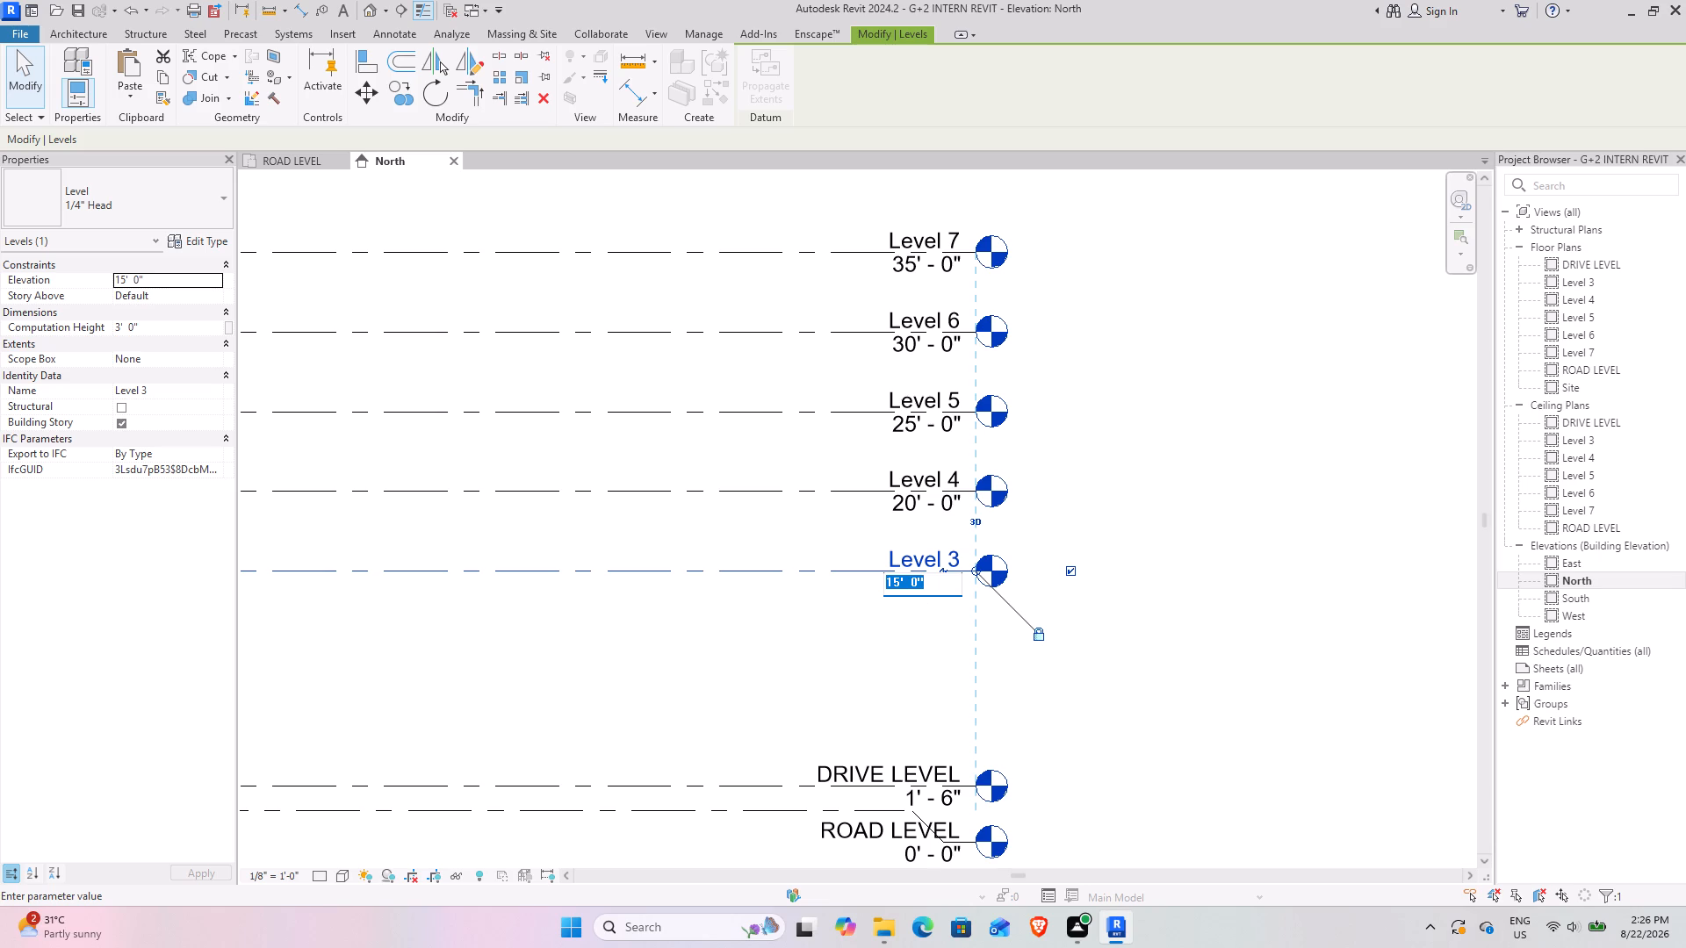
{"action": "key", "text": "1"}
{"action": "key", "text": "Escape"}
Rename Level 3 as PLINTH LEVEL and rename its corresponding views to match.
{"action": "left_click", "coordinate": [908, 552]}
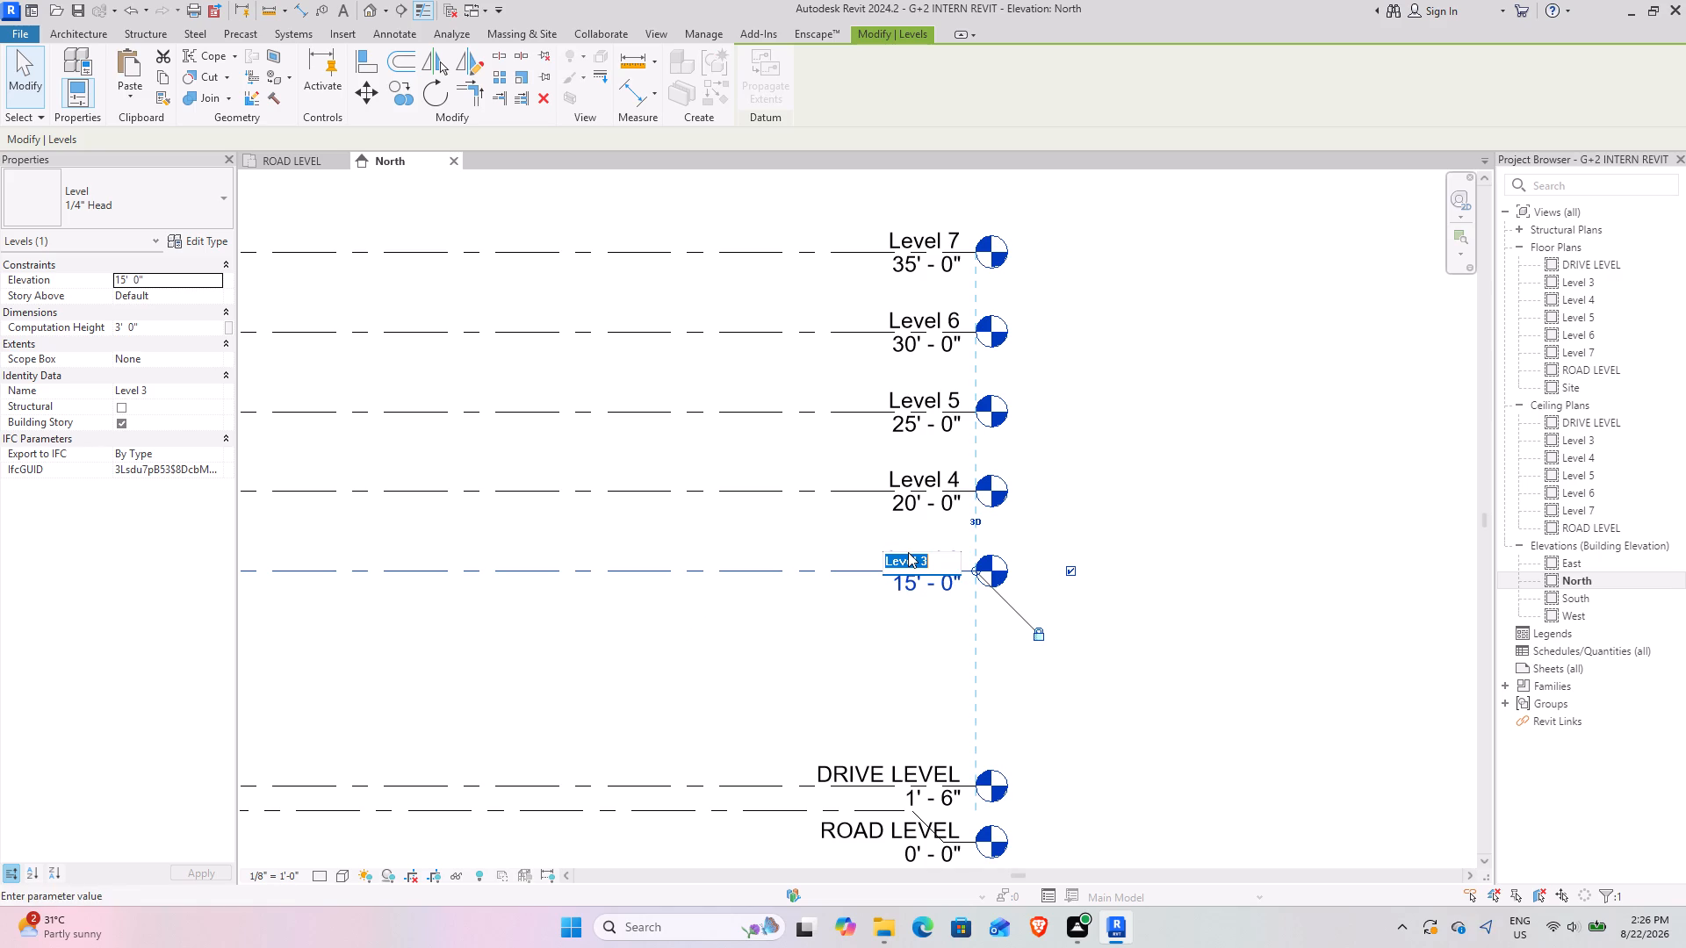
{"action": "type", "text": "PLINTH LEVEL"}
{"action": "left_click", "coordinate": [1366, 464]}
{"action": "left_click", "coordinate": [910, 471]}
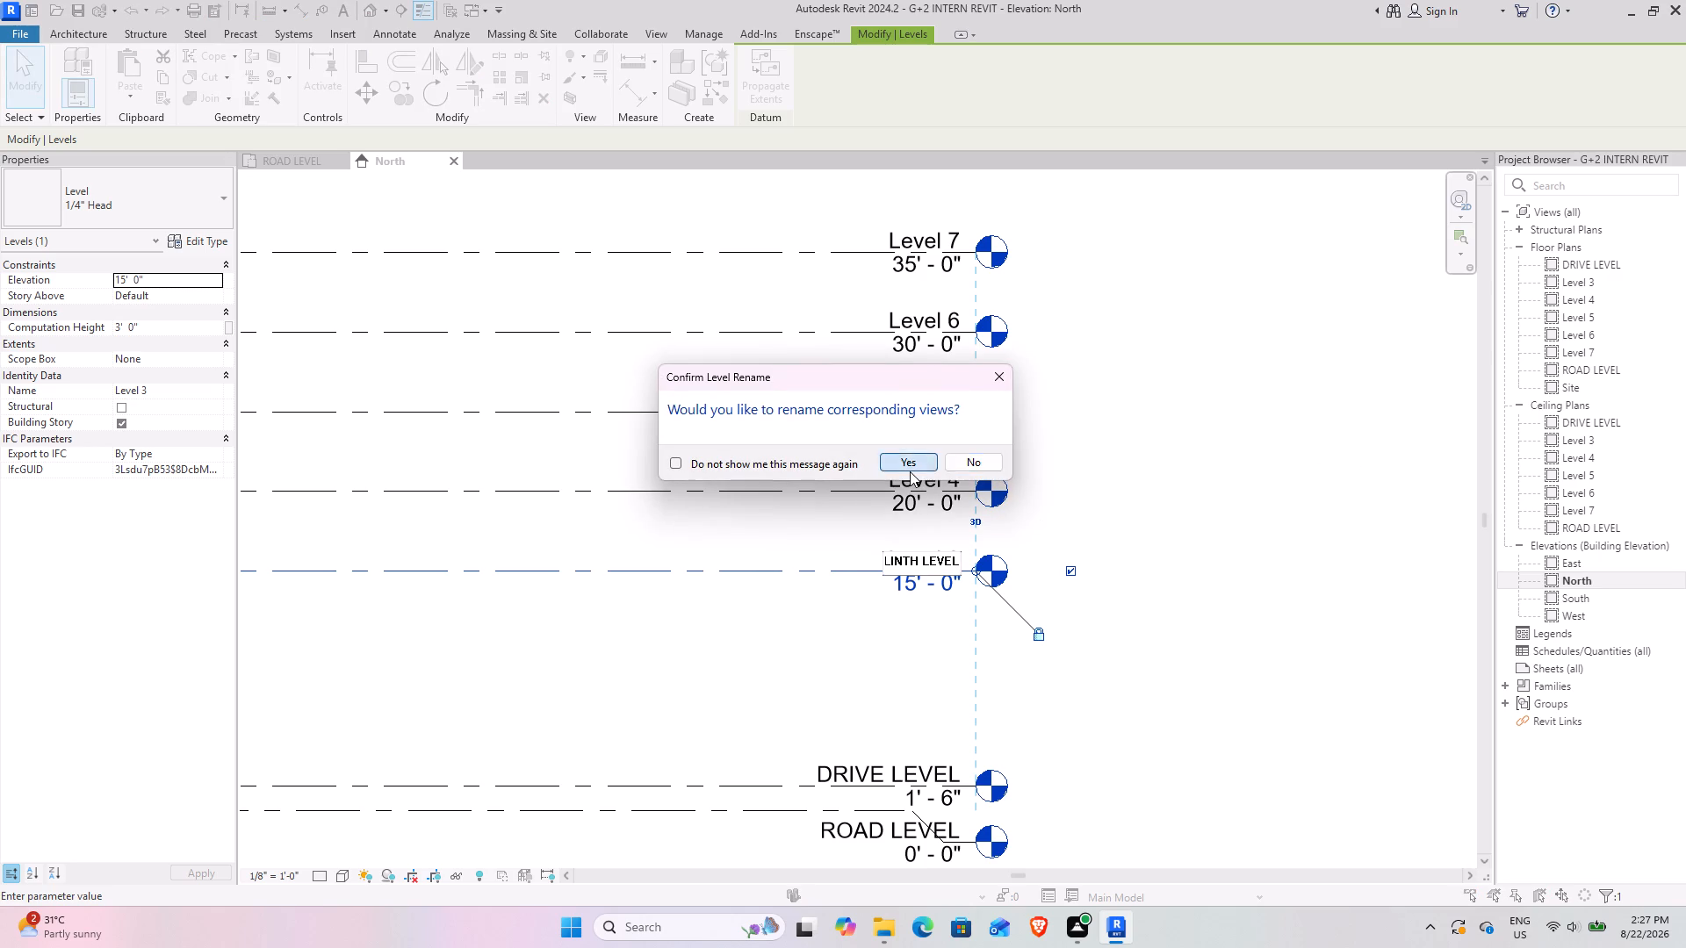
Set the distance between DRIVE LEVEL and PLINTH LEVEL to 1' 6", moving PLINTH LEVEL.
{"action": "scroll", "coordinate": [740, 635], "scroll_direction": "down", "scroll_amount": 3}
{"action": "middle_click_drag", "start_coordinate": [724, 624], "coordinate": [1105, 568]}
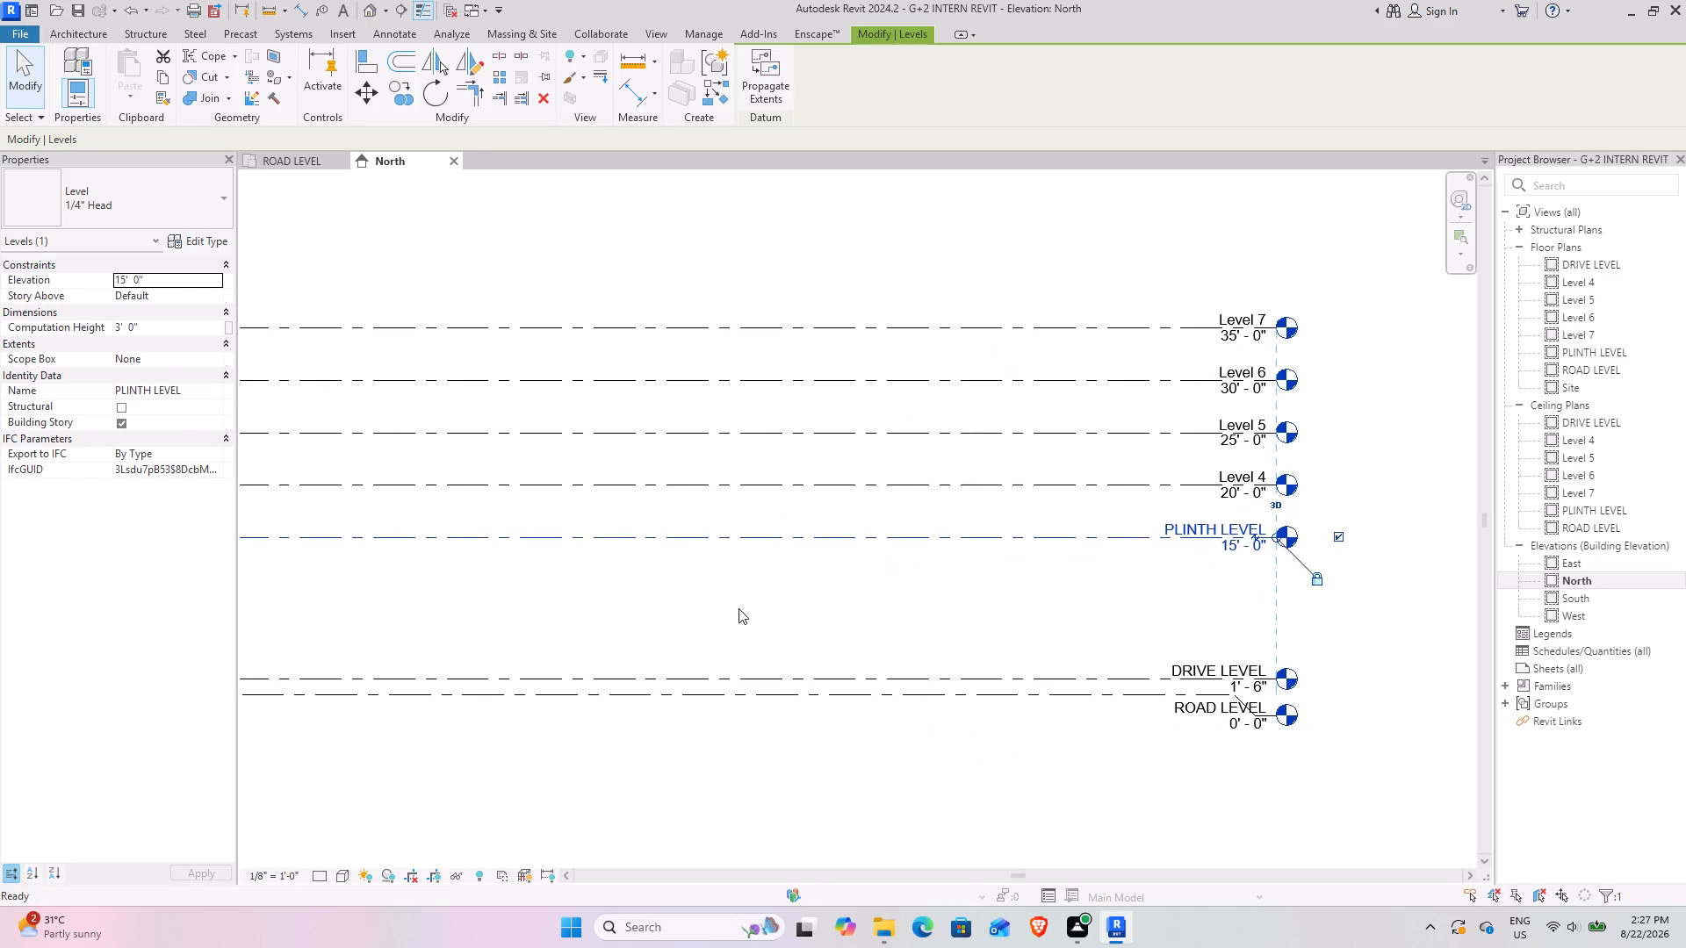
{"action": "middle_click_drag", "start_coordinate": [986, 515], "coordinate": [1178, 488]}
{"action": "scroll", "coordinate": [834, 584], "scroll_direction": "down", "scroll_amount": 4}
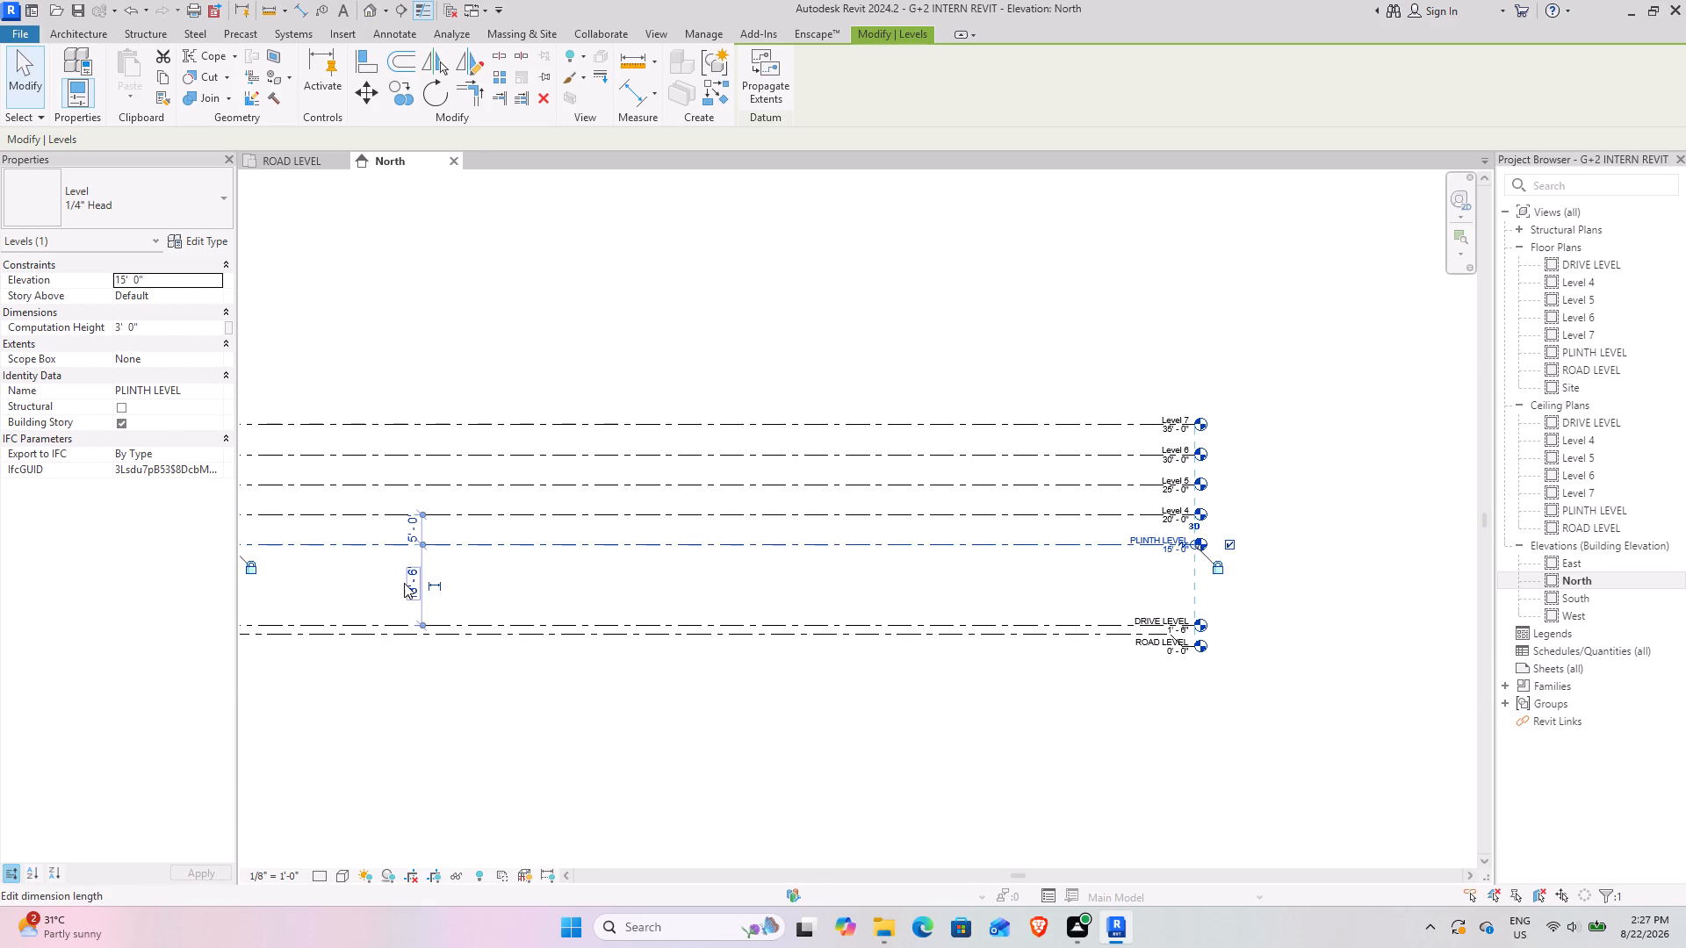
{"action": "left_click", "coordinate": [405, 582]}
{"action": "type", "text": "1'6"}
{"action": "key", "text": "Return"}
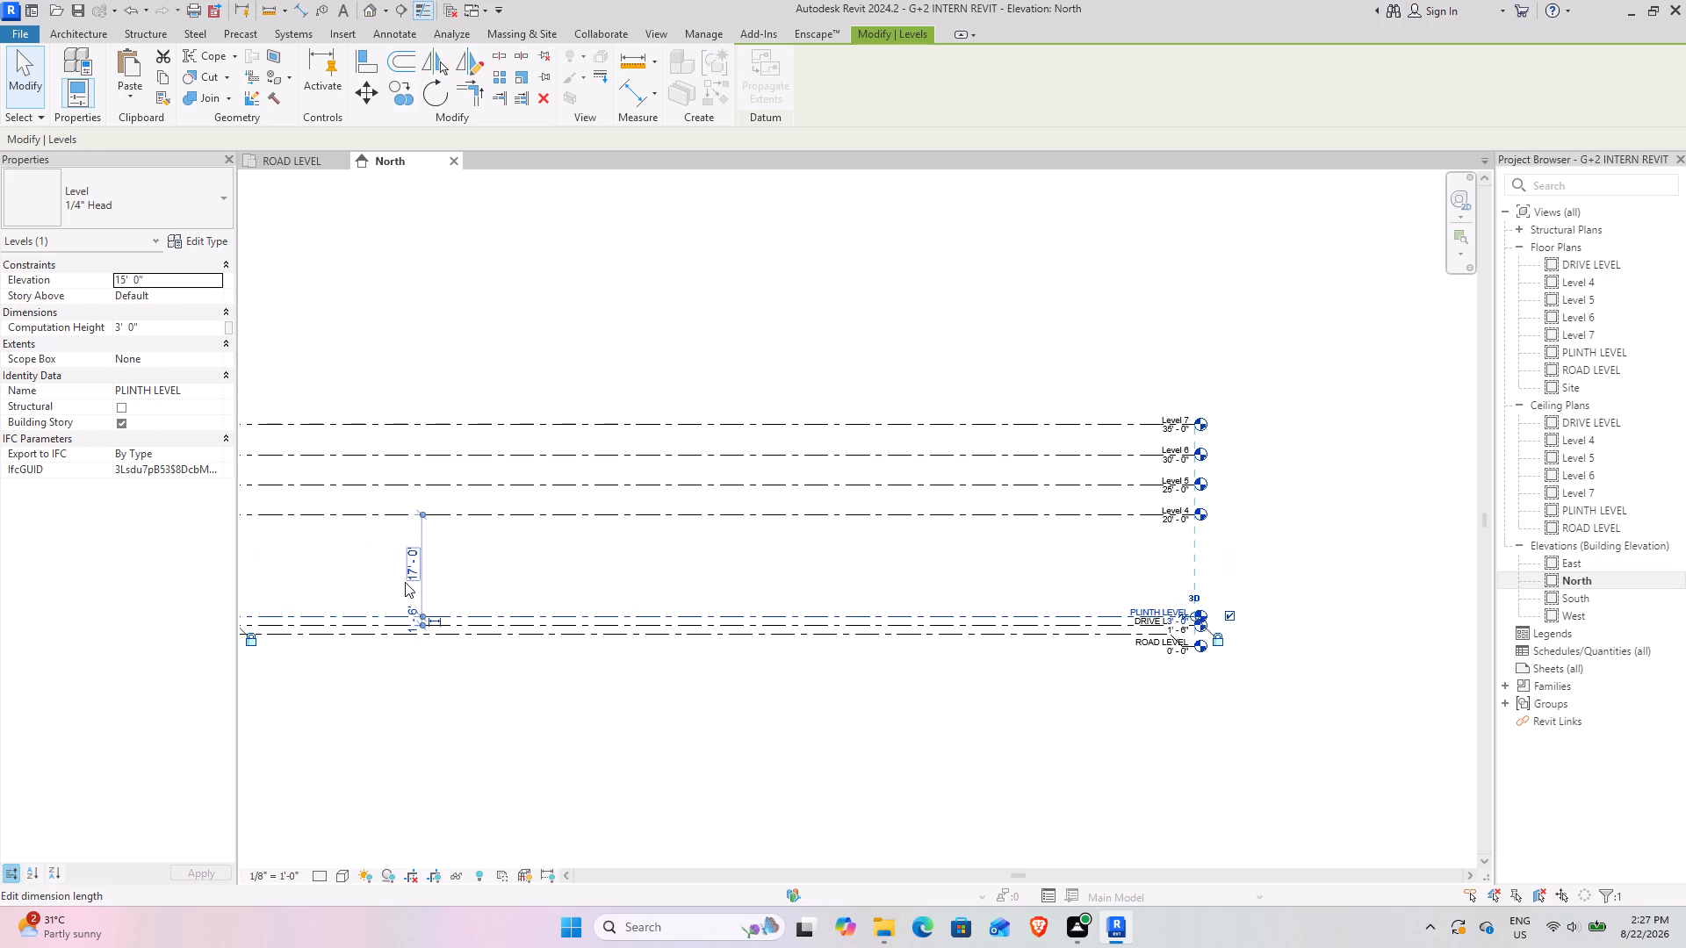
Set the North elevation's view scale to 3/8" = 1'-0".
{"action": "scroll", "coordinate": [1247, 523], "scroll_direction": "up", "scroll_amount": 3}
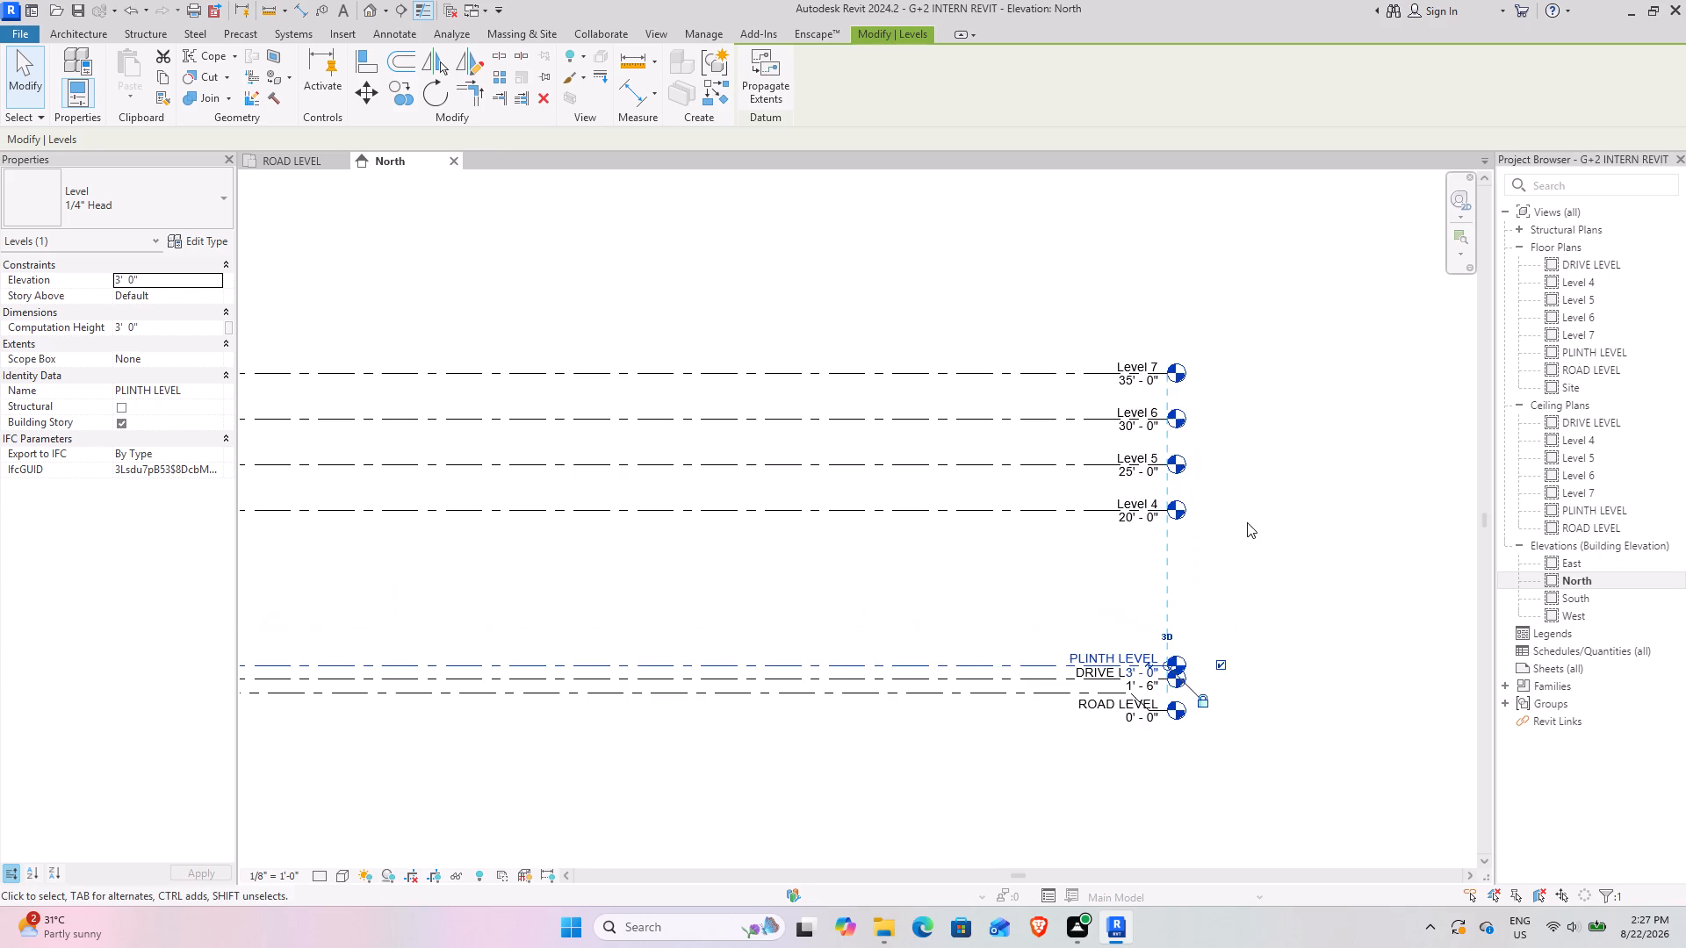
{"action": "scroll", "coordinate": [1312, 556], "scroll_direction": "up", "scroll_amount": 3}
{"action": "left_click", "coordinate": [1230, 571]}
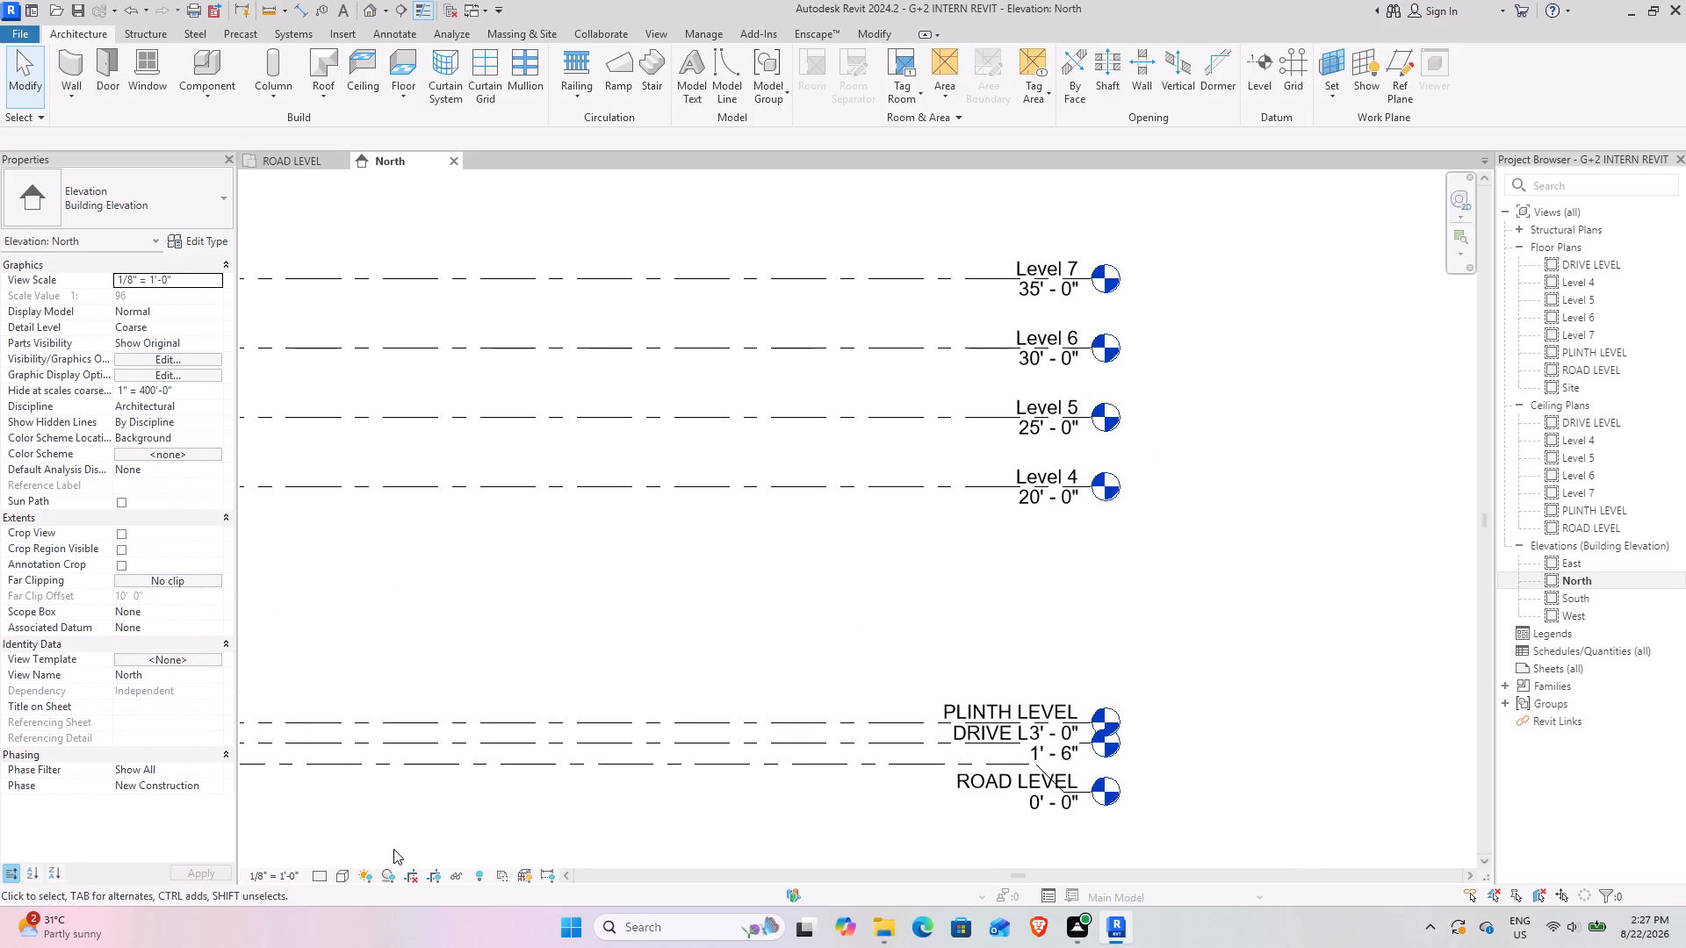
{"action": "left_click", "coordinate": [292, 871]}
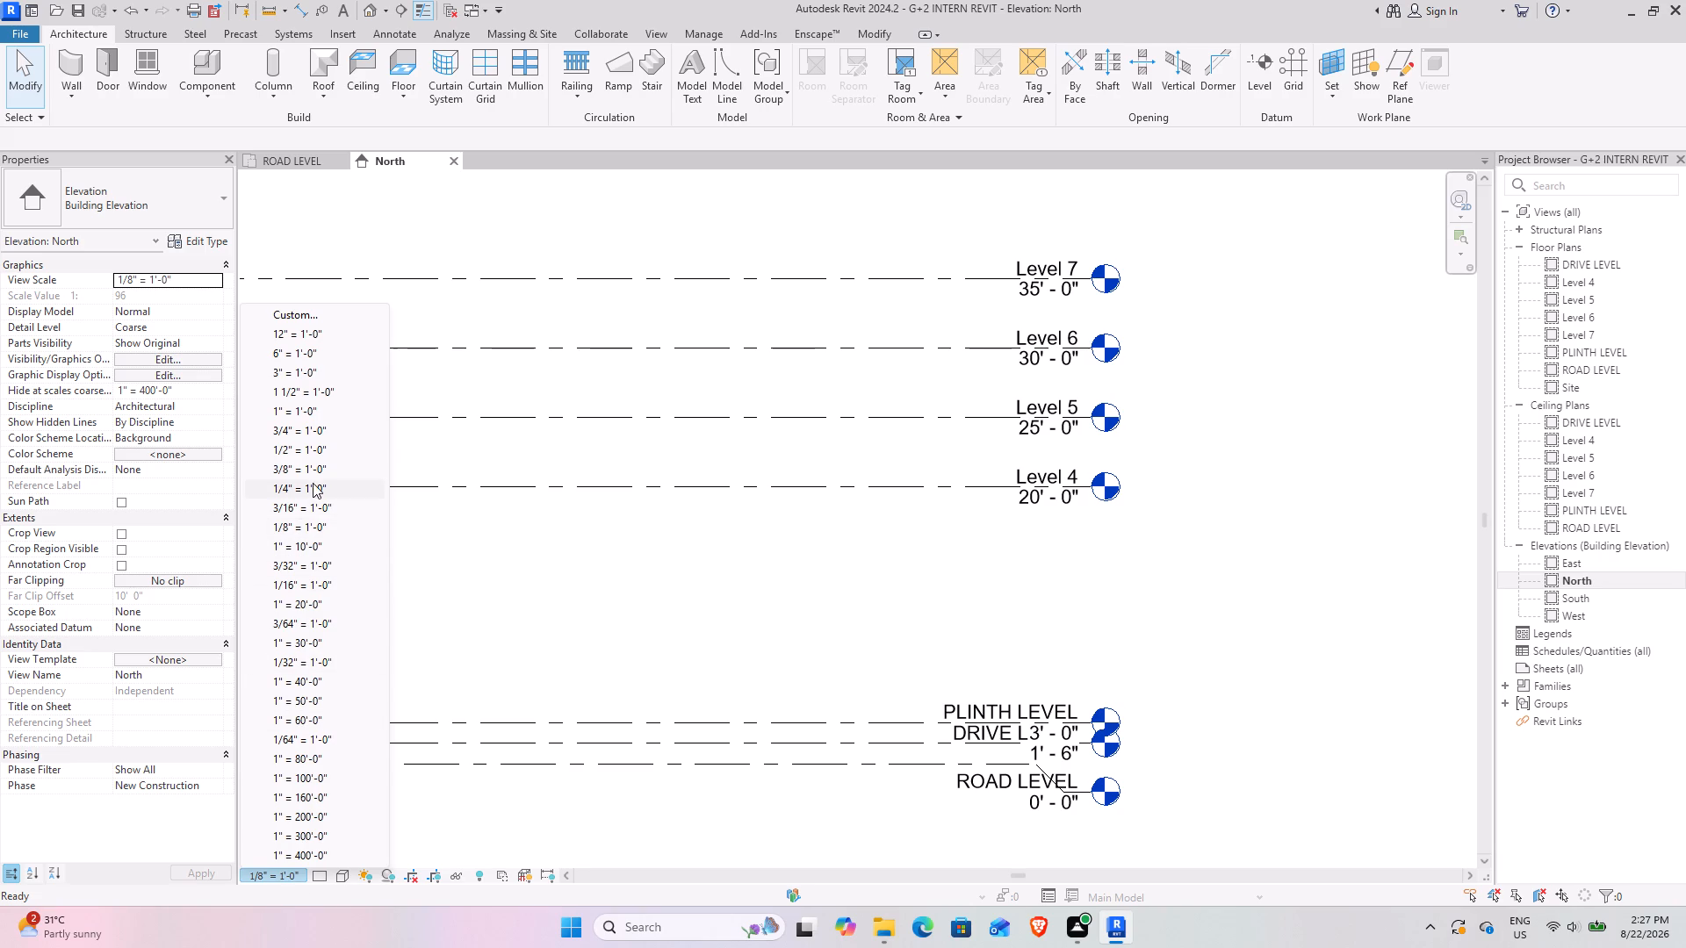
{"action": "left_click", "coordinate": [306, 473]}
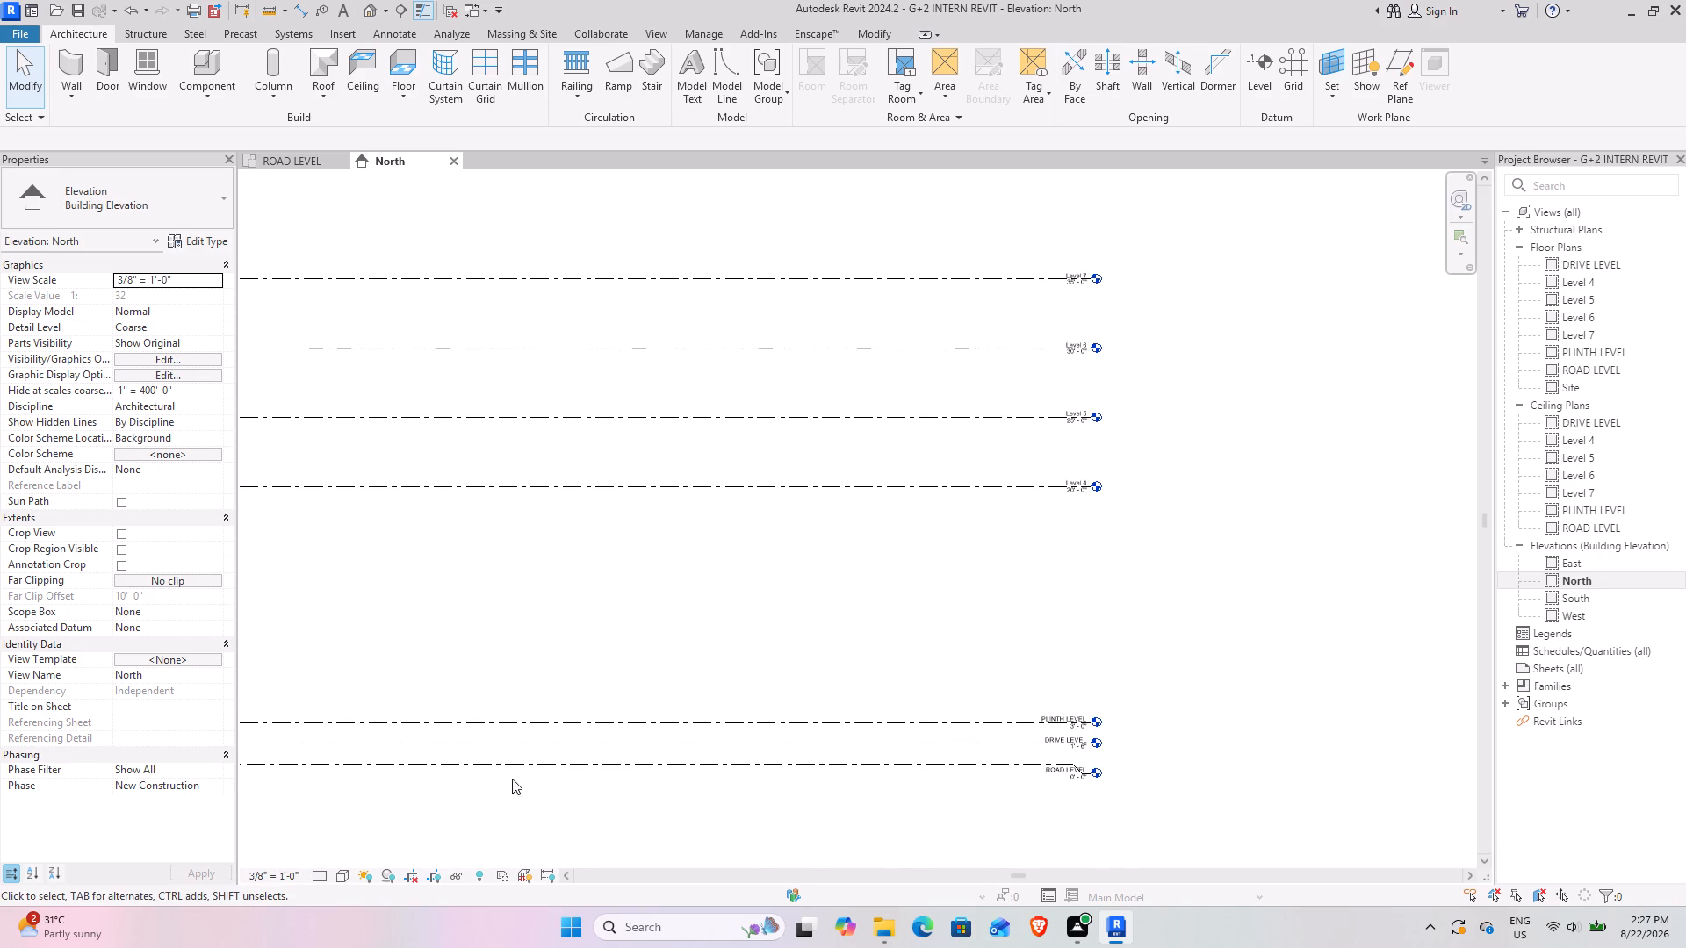
Set the North elevation's view scale to 3/16" = 1'-0".
{"action": "left_click", "coordinate": [269, 871]}
{"action": "left_click", "coordinate": [279, 869]}
{"action": "left_click", "coordinate": [266, 880]}
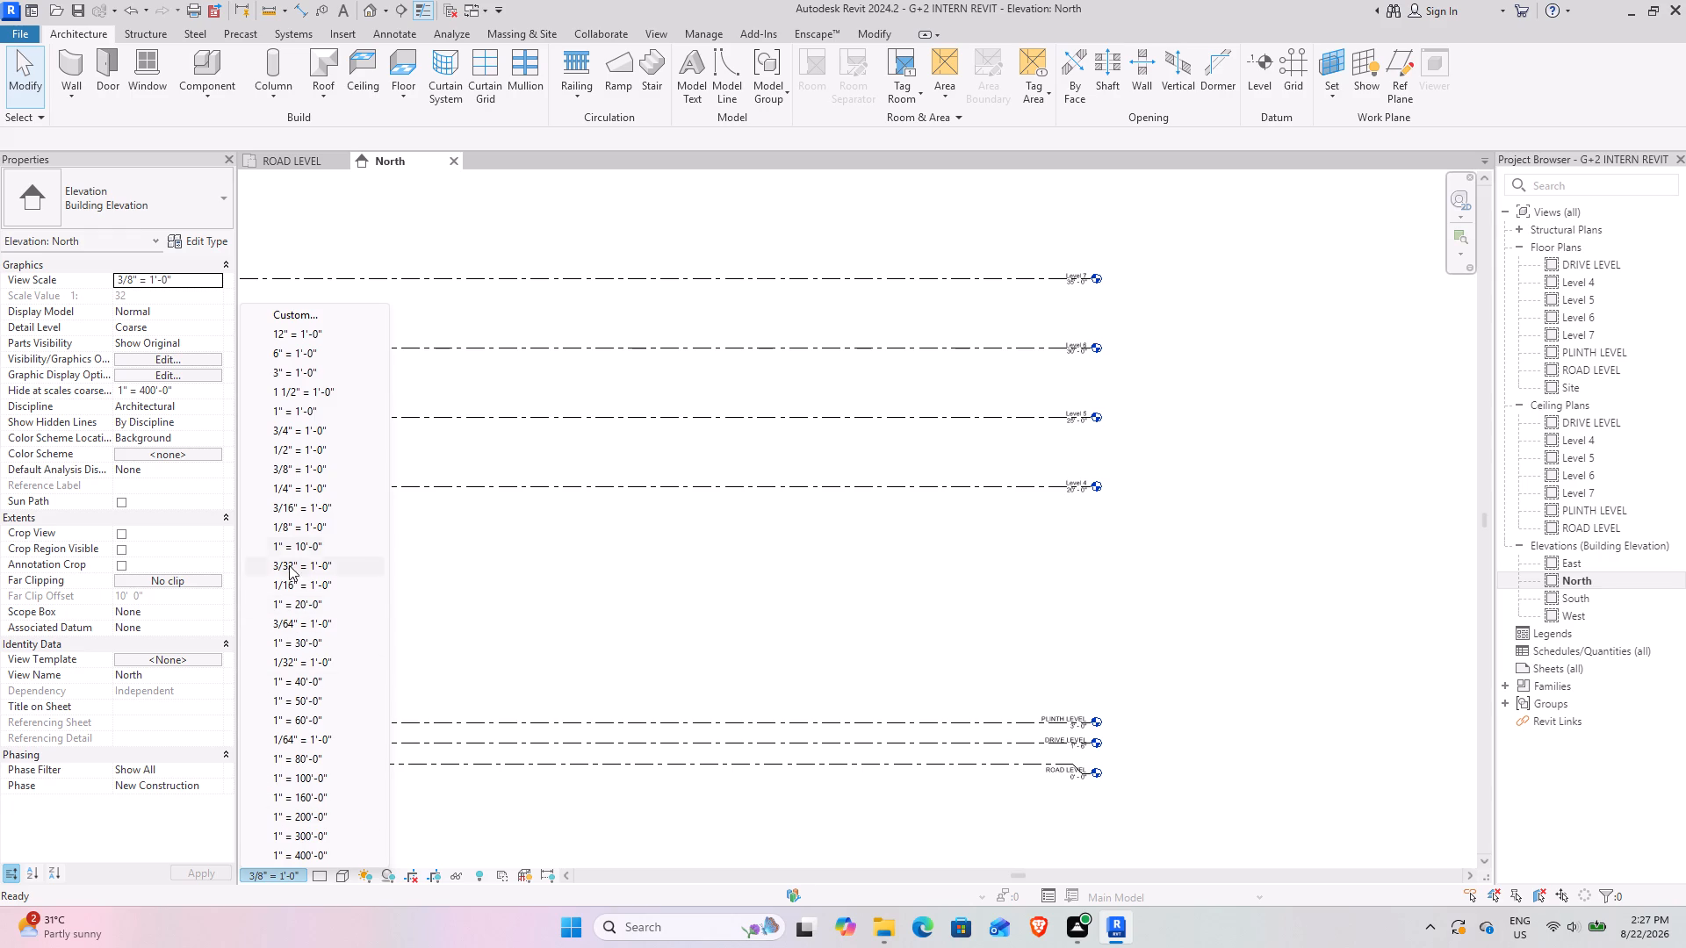
{"action": "left_click", "coordinate": [309, 512]}
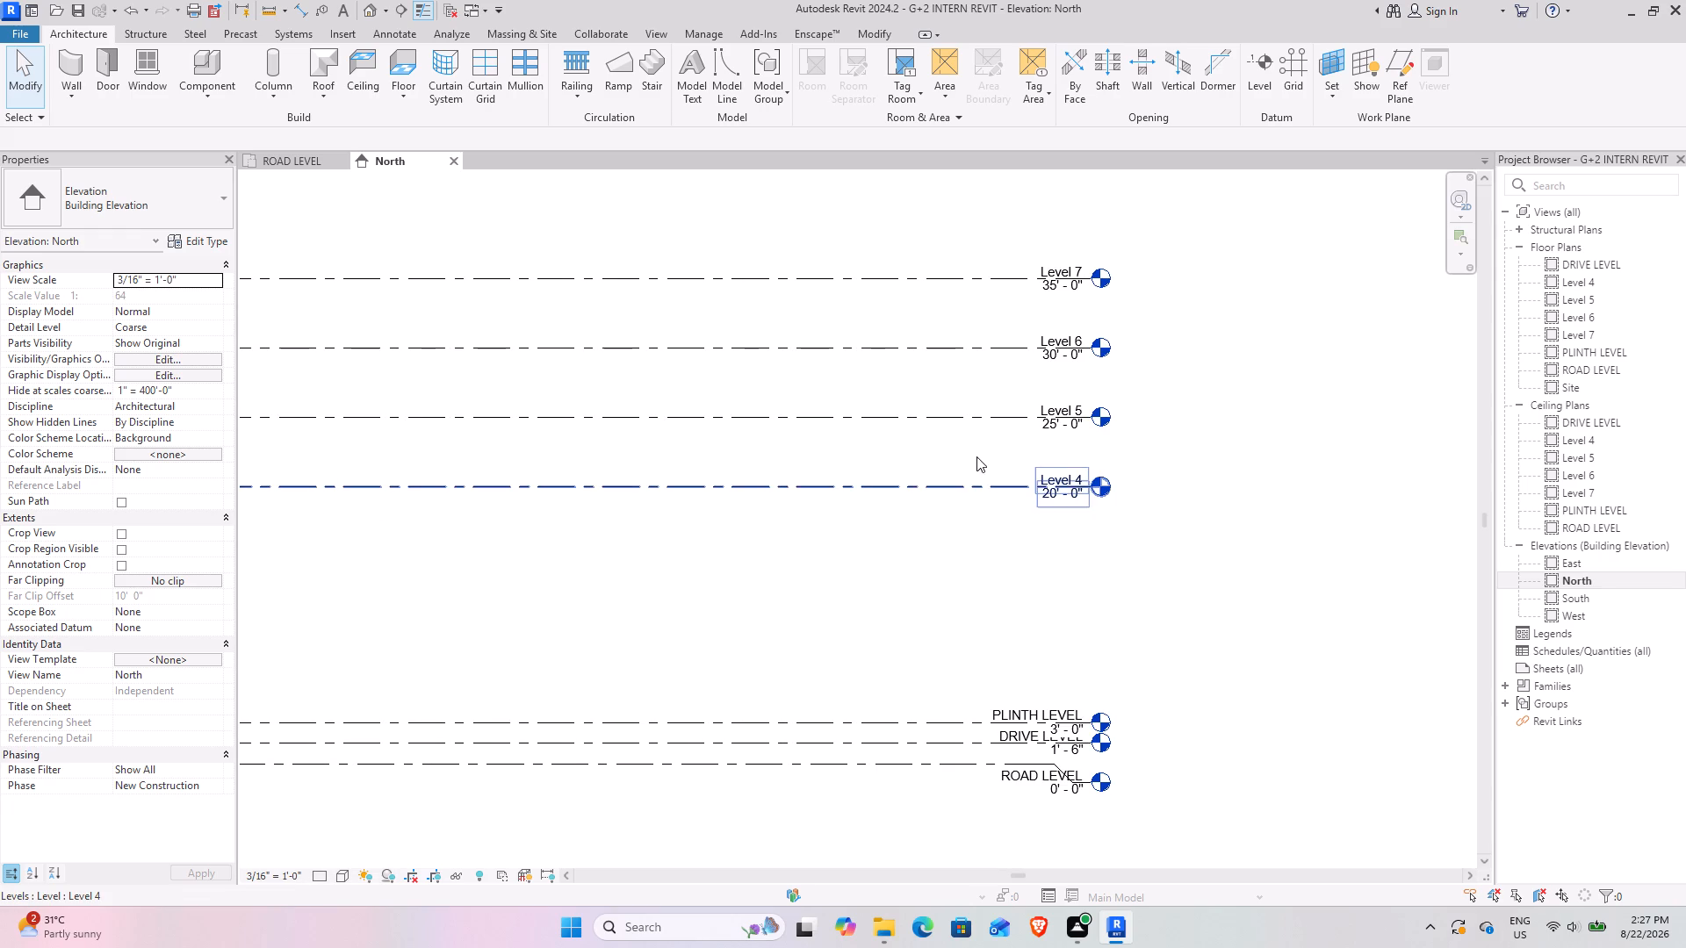
Rename Level 4 as FIRST FLOOR LEVEL and rename its corresponding views to match.
{"action": "scroll", "coordinate": [1115, 730], "scroll_direction": "up", "scroll_amount": 3}
{"action": "scroll", "coordinate": [1144, 507], "scroll_direction": "up", "scroll_amount": 1}
{"action": "scroll", "coordinate": [1140, 508], "scroll_direction": "down", "scroll_amount": 2}
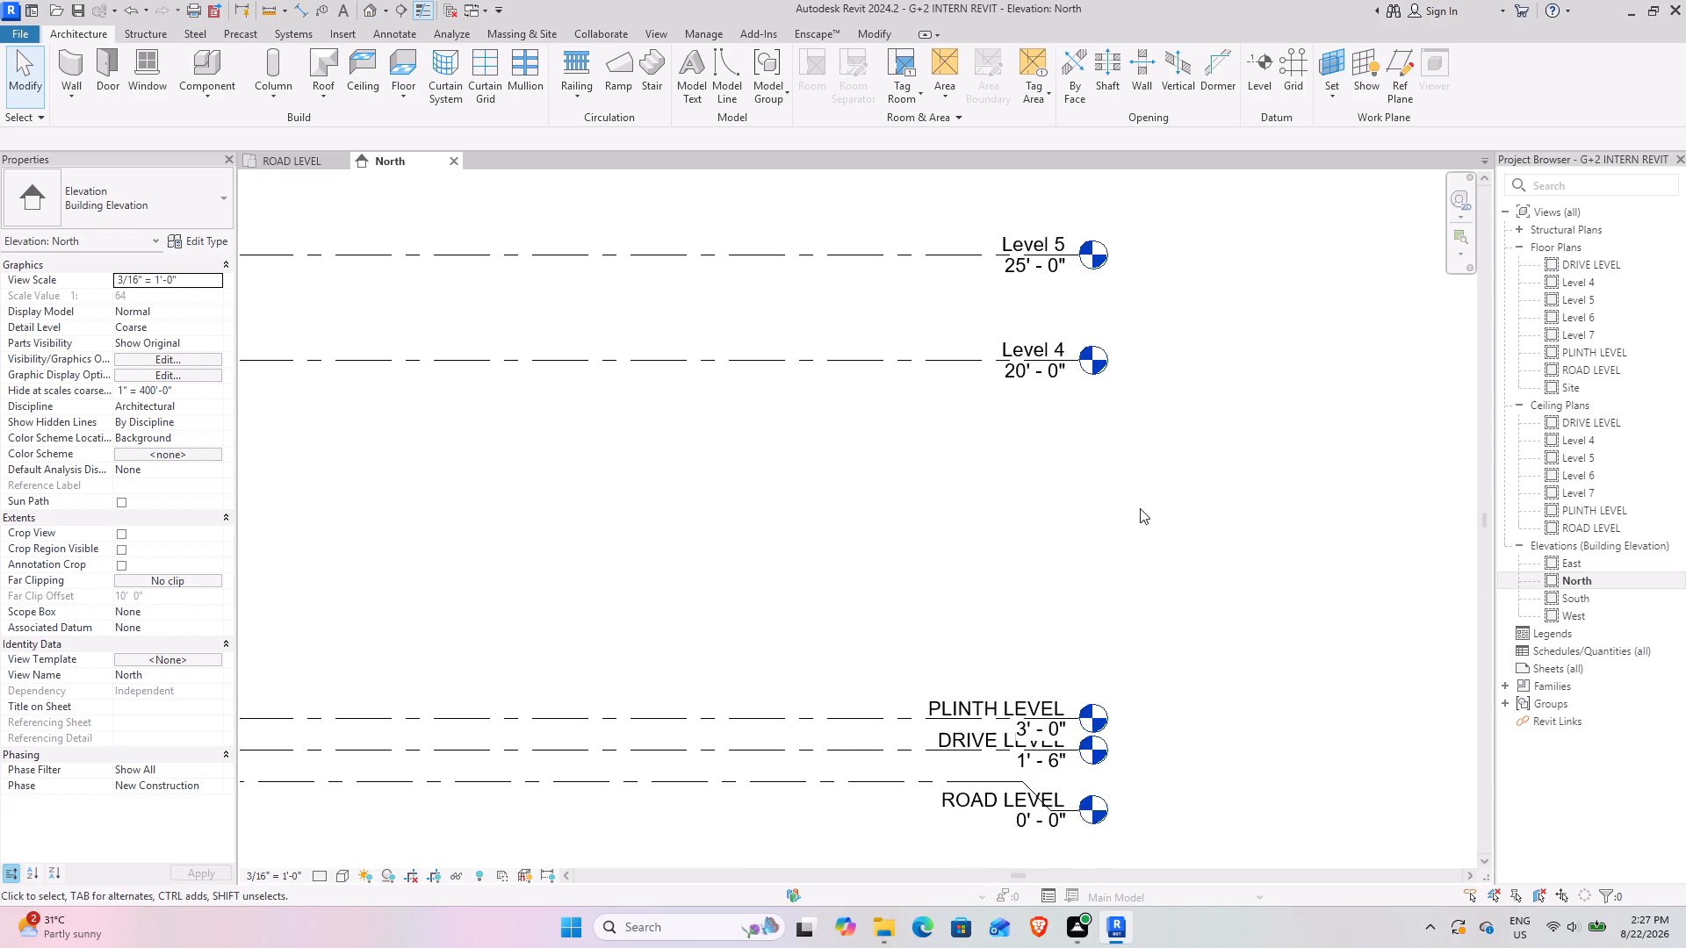
{"action": "middle_click_drag", "start_coordinate": [1139, 508], "coordinate": [1009, 641]}
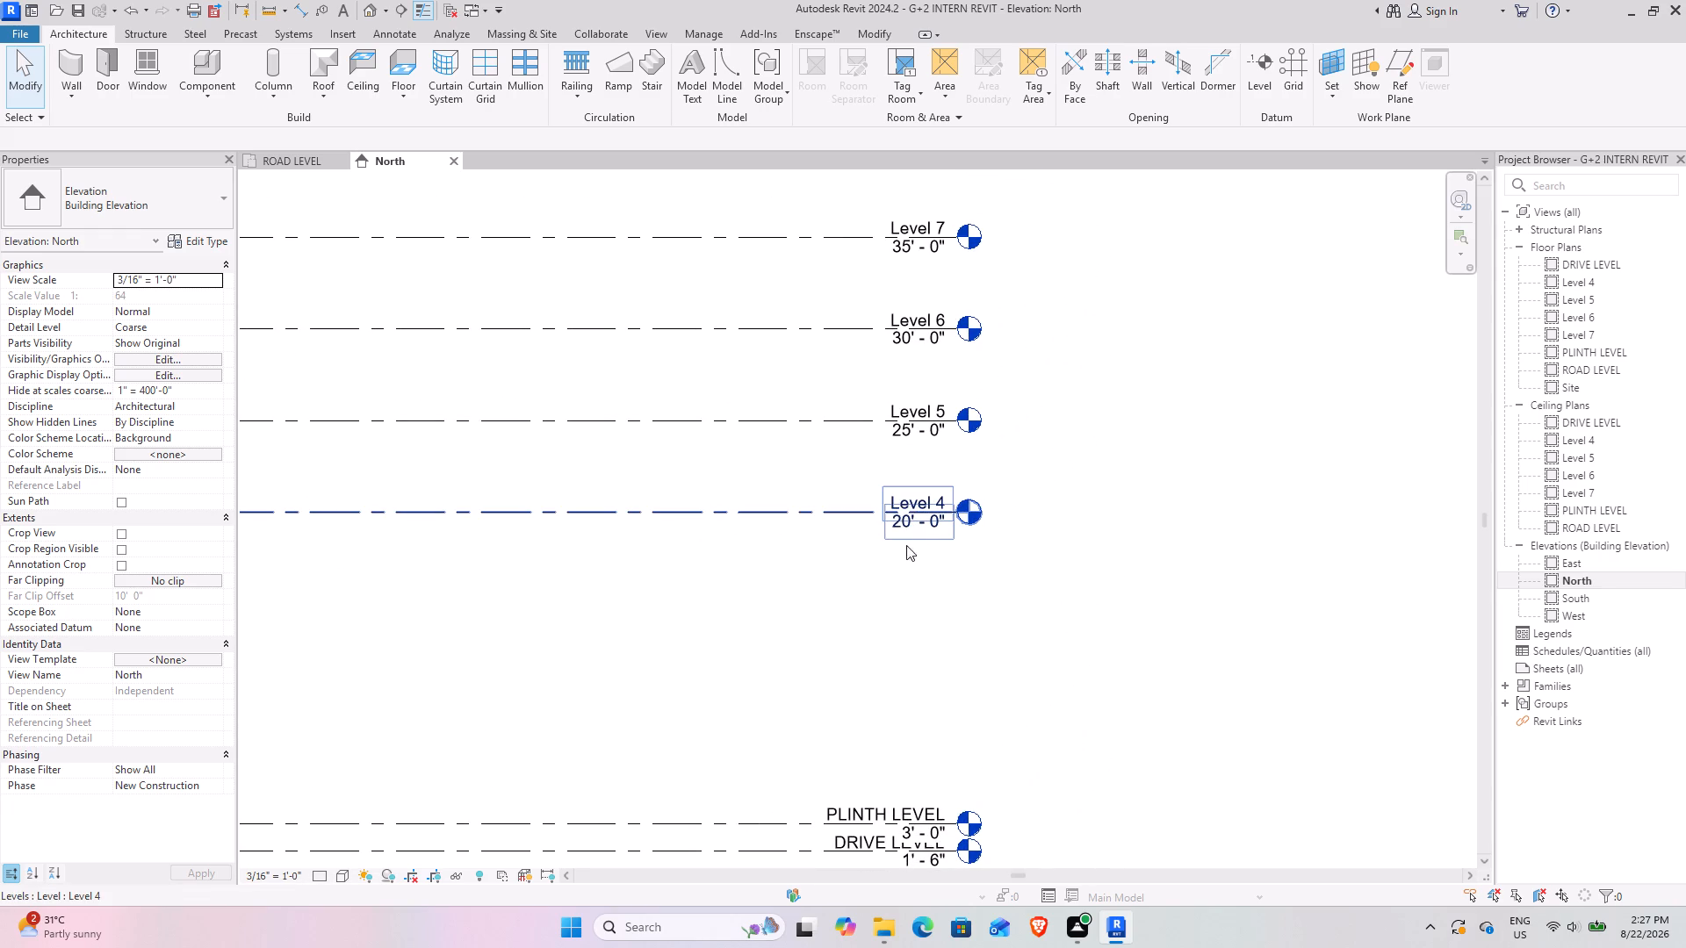
{"action": "left_click", "coordinate": [915, 488]}
{"action": "left_click", "coordinate": [919, 501]}
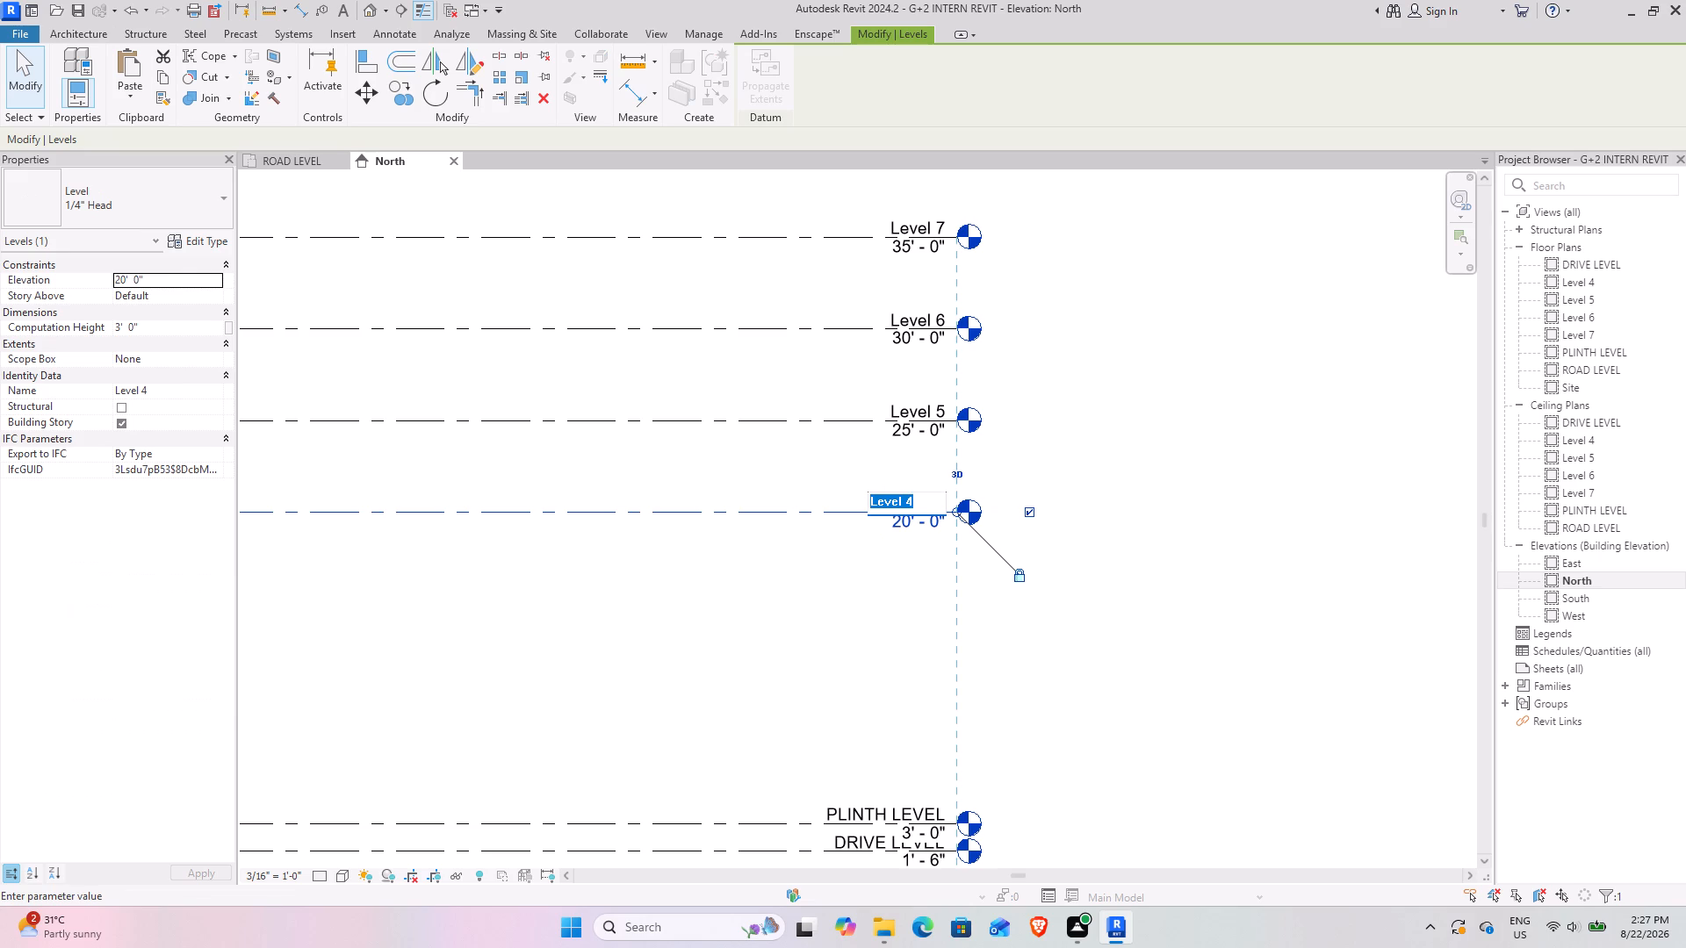
{"action": "type", "text": "FIRST FLOOR LEVEL"}
{"action": "left_click", "coordinate": [1258, 499]}
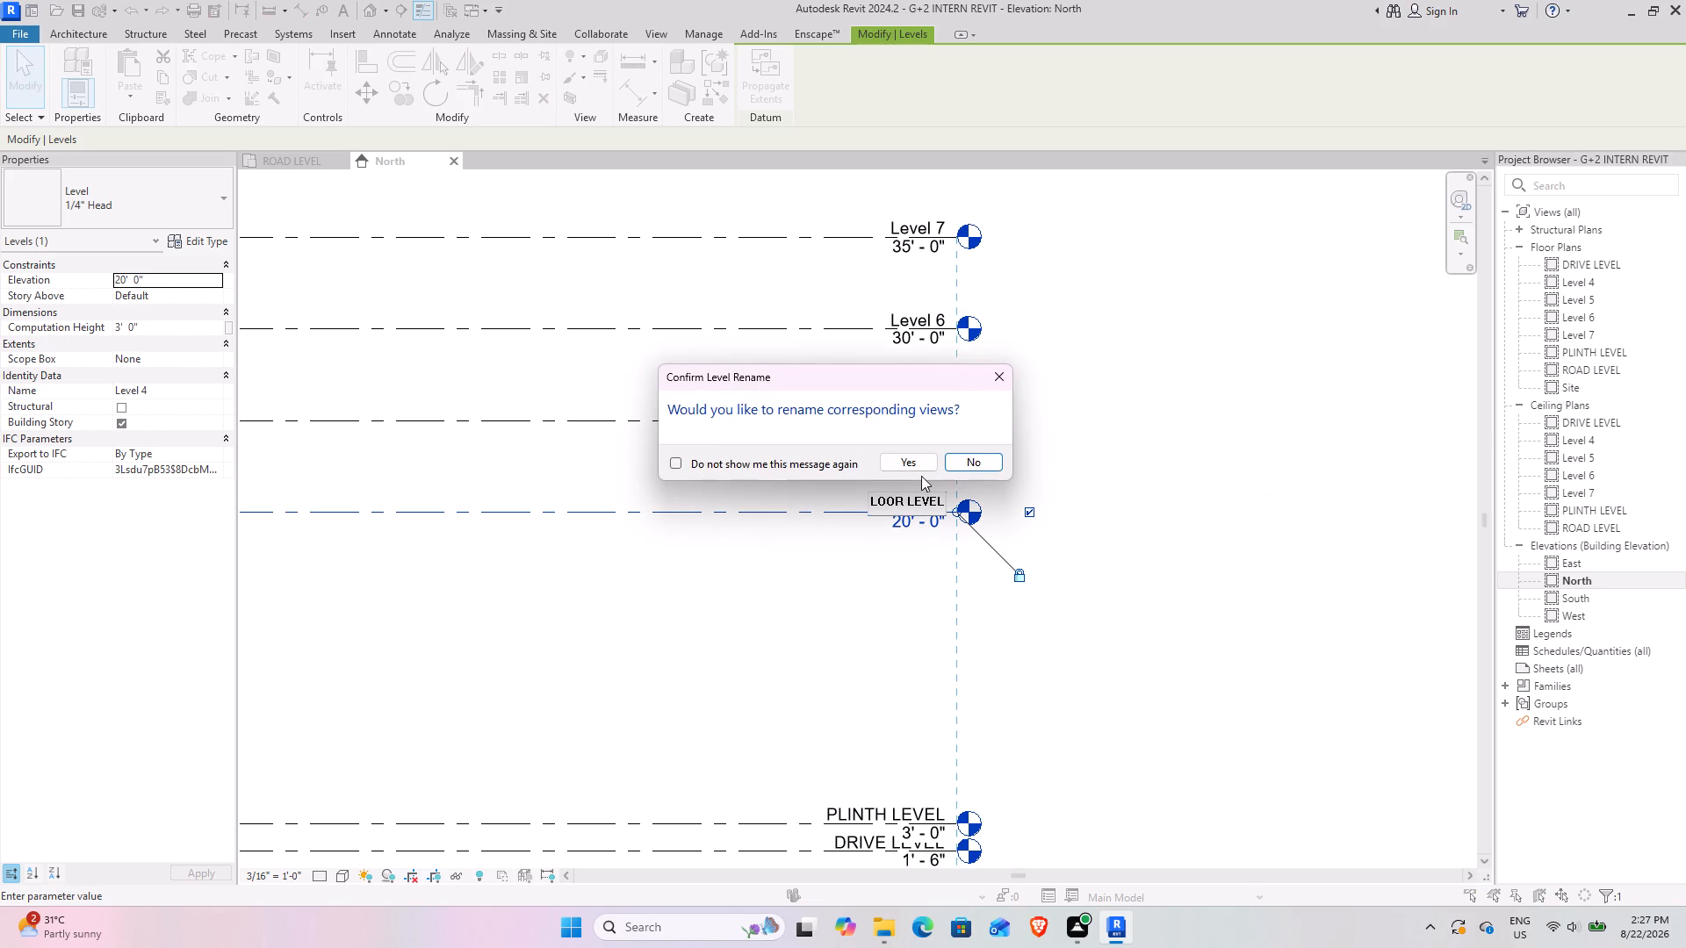
{"action": "left_click", "coordinate": [911, 458]}
Set the distance from PLINTH LEVEL up to FIRST FLOOR LEVEL to 11' 6", moving FIRST FLOOR LEVEL.
{"action": "scroll", "coordinate": [623, 555], "scroll_direction": "down", "scroll_amount": 3}
{"action": "middle_click_drag", "start_coordinate": [641, 558], "coordinate": [1231, 525]}
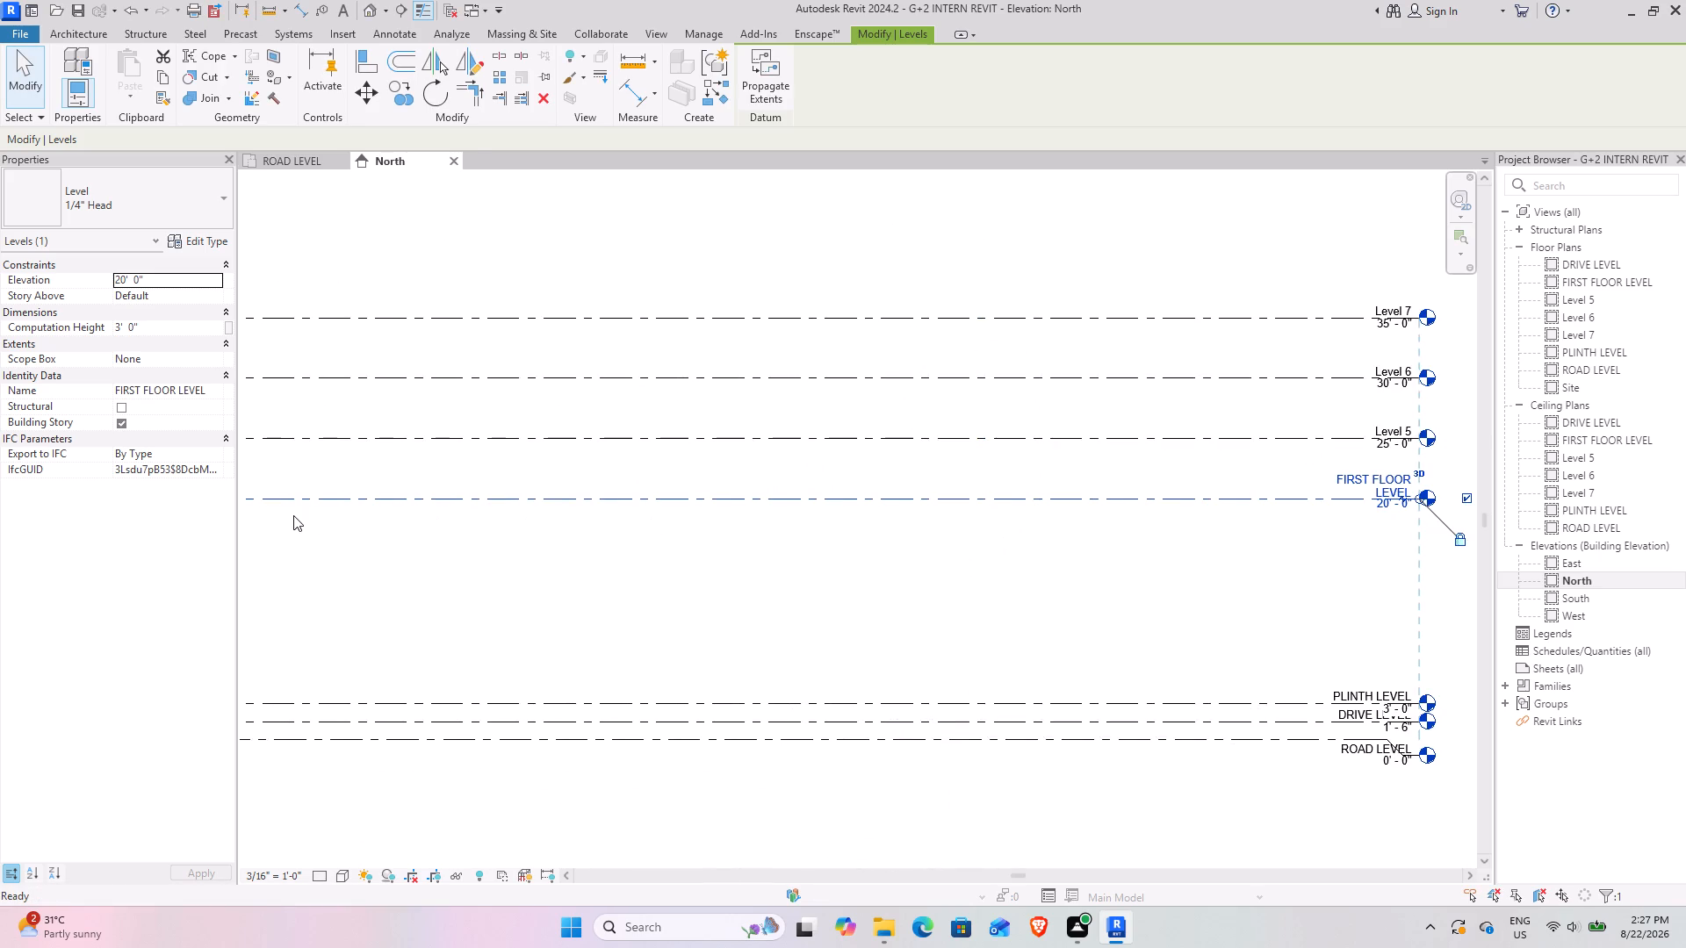
{"action": "scroll", "coordinate": [293, 515], "scroll_direction": "down", "scroll_amount": 3}
{"action": "middle_click_drag", "start_coordinate": [335, 524], "coordinate": [780, 535]}
{"action": "left_click", "coordinate": [451, 564]}
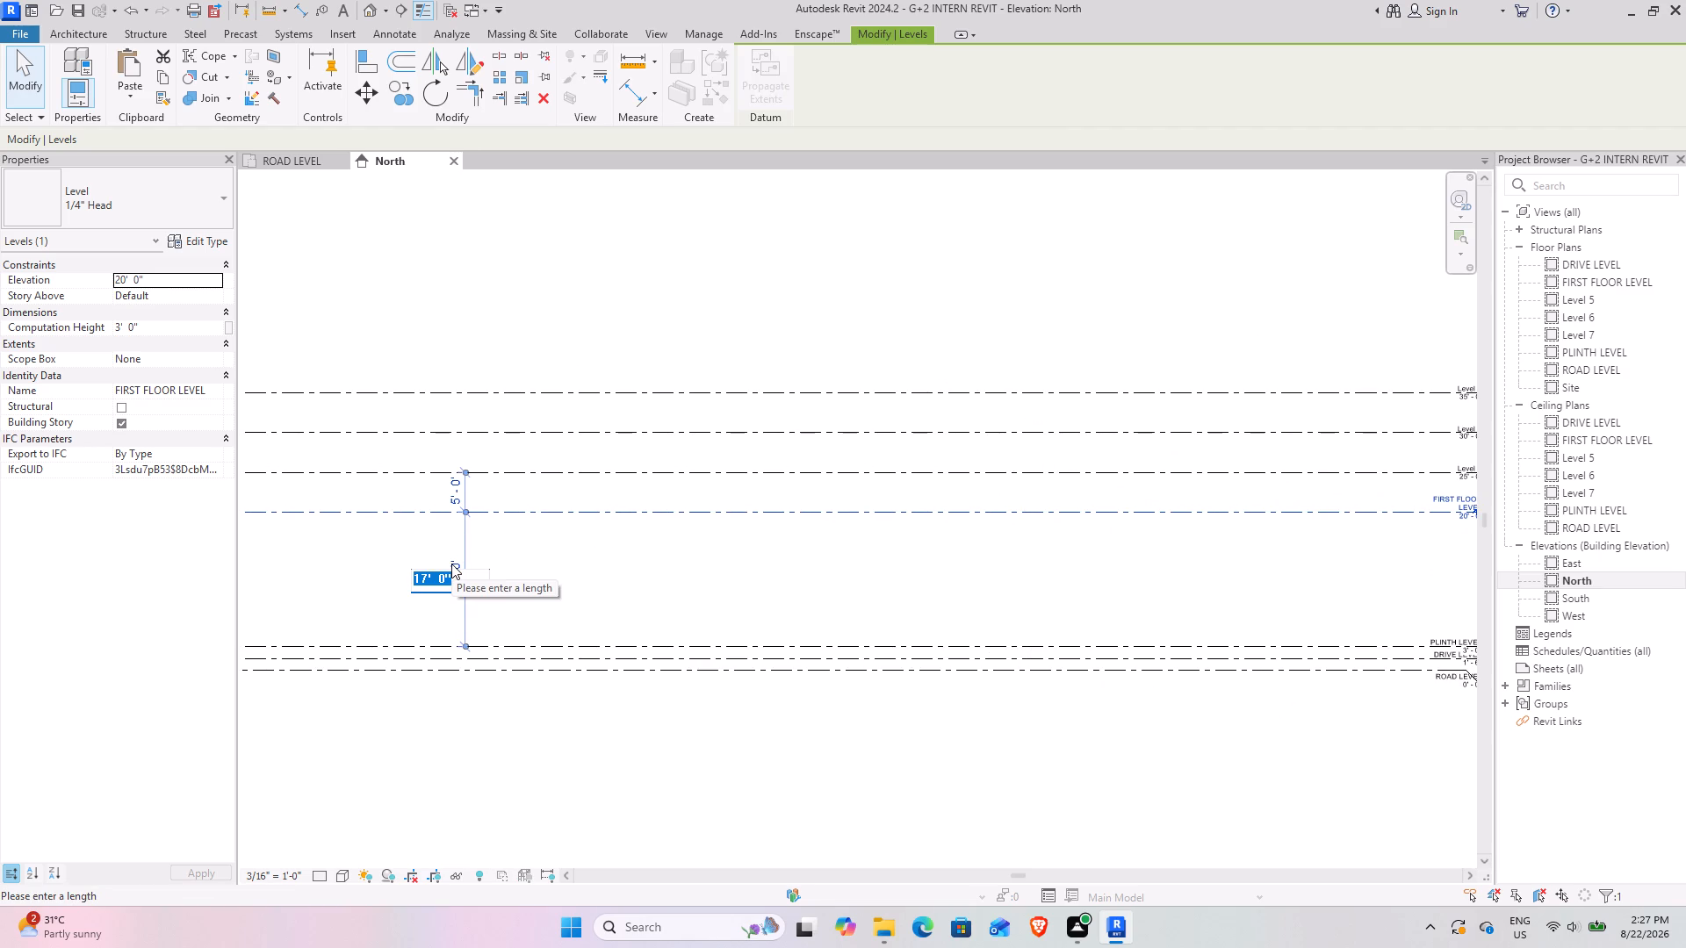
{"action": "type", "text": "11'6"}
{"action": "key", "text": "Return"}
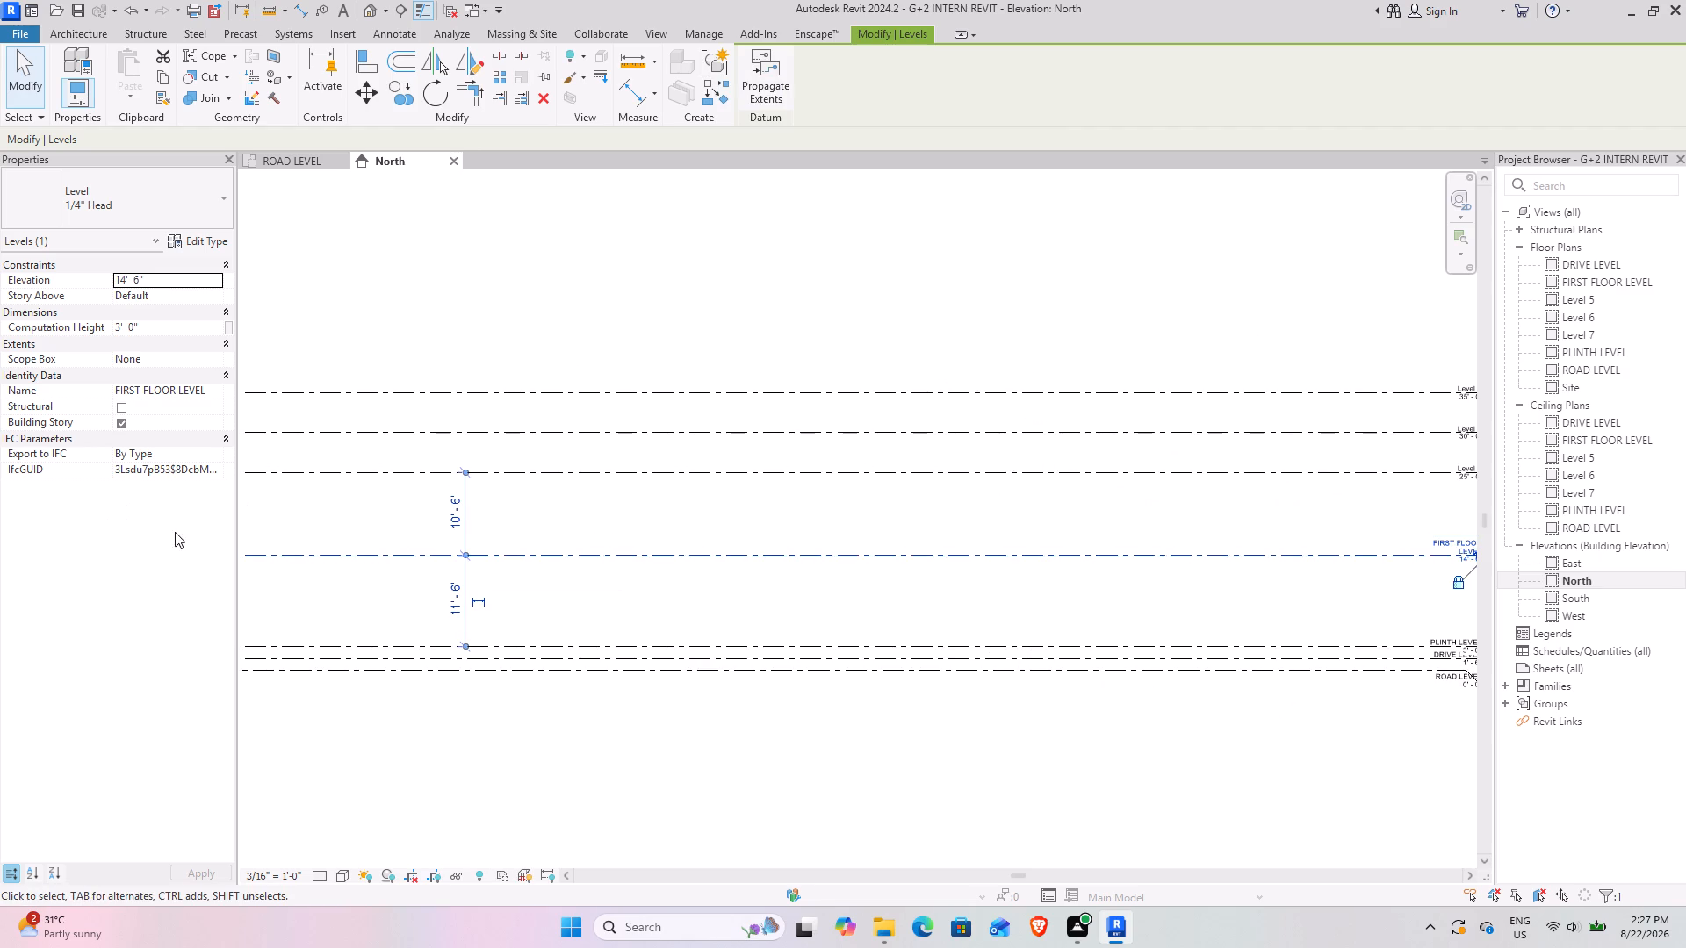
Rename Level 5 as ROOF LEVEL and rename its corresponding views to match.
{"action": "middle_click_drag", "start_coordinate": [1213, 502], "coordinate": [365, 603]}
{"action": "scroll", "coordinate": [606, 560], "scroll_direction": "up", "scroll_amount": 5}
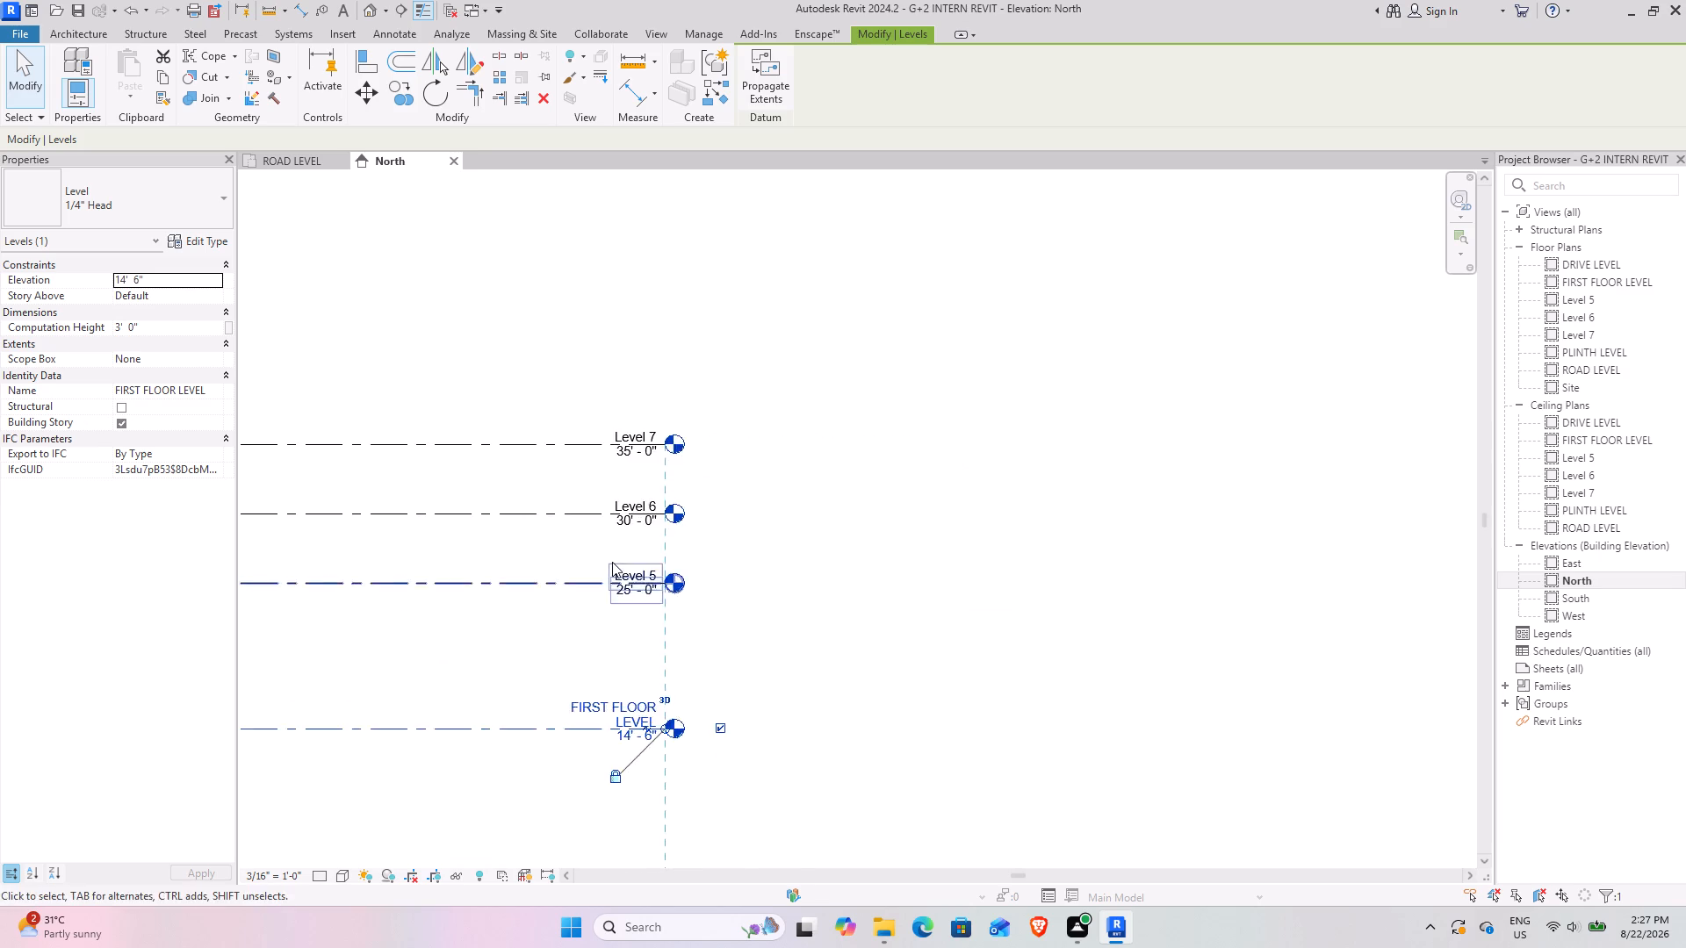
{"action": "scroll", "coordinate": [612, 562], "scroll_direction": "up", "scroll_amount": 3}
{"action": "left_click", "coordinate": [648, 578]}
{"action": "left_click", "coordinate": [664, 580]}
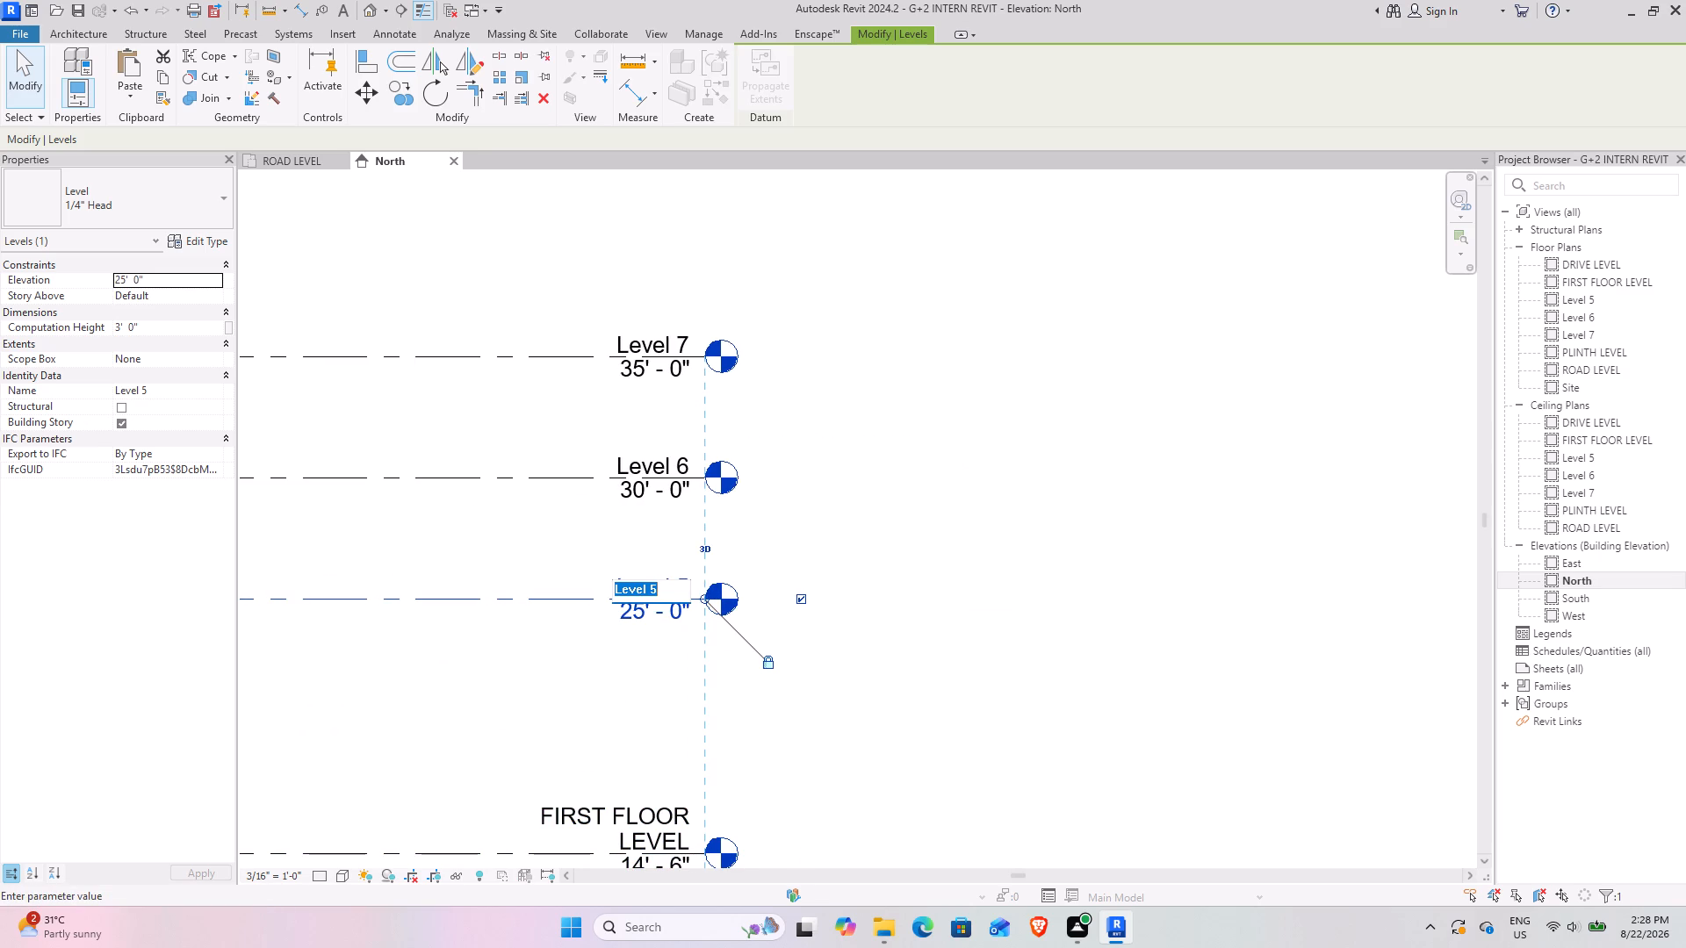
{"action": "type", "text": "ROOF LE"}
{"action": "type", "text": "VEL"}
{"action": "left_click", "coordinate": [654, 661]}
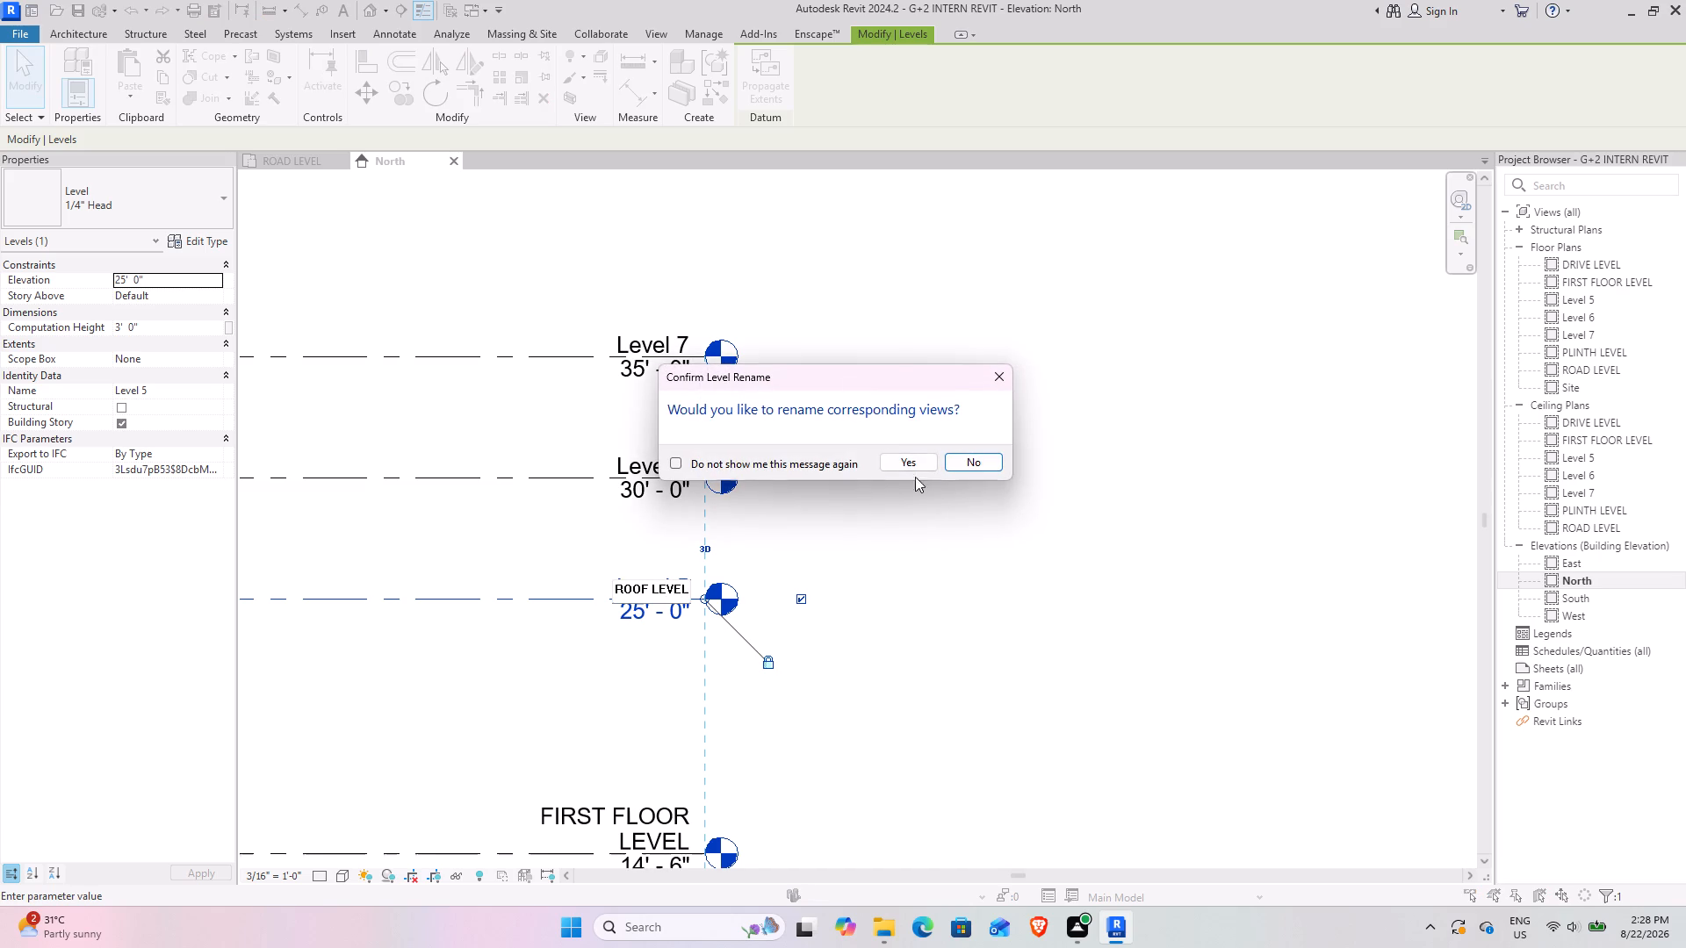
{"action": "left_click", "coordinate": [928, 465]}
Set the distance from FIRST FLOOR LEVEL up to ROOF LEVEL to 11' 6", moving ROOF LEVEL.
{"action": "left_click", "coordinate": [645, 603]}
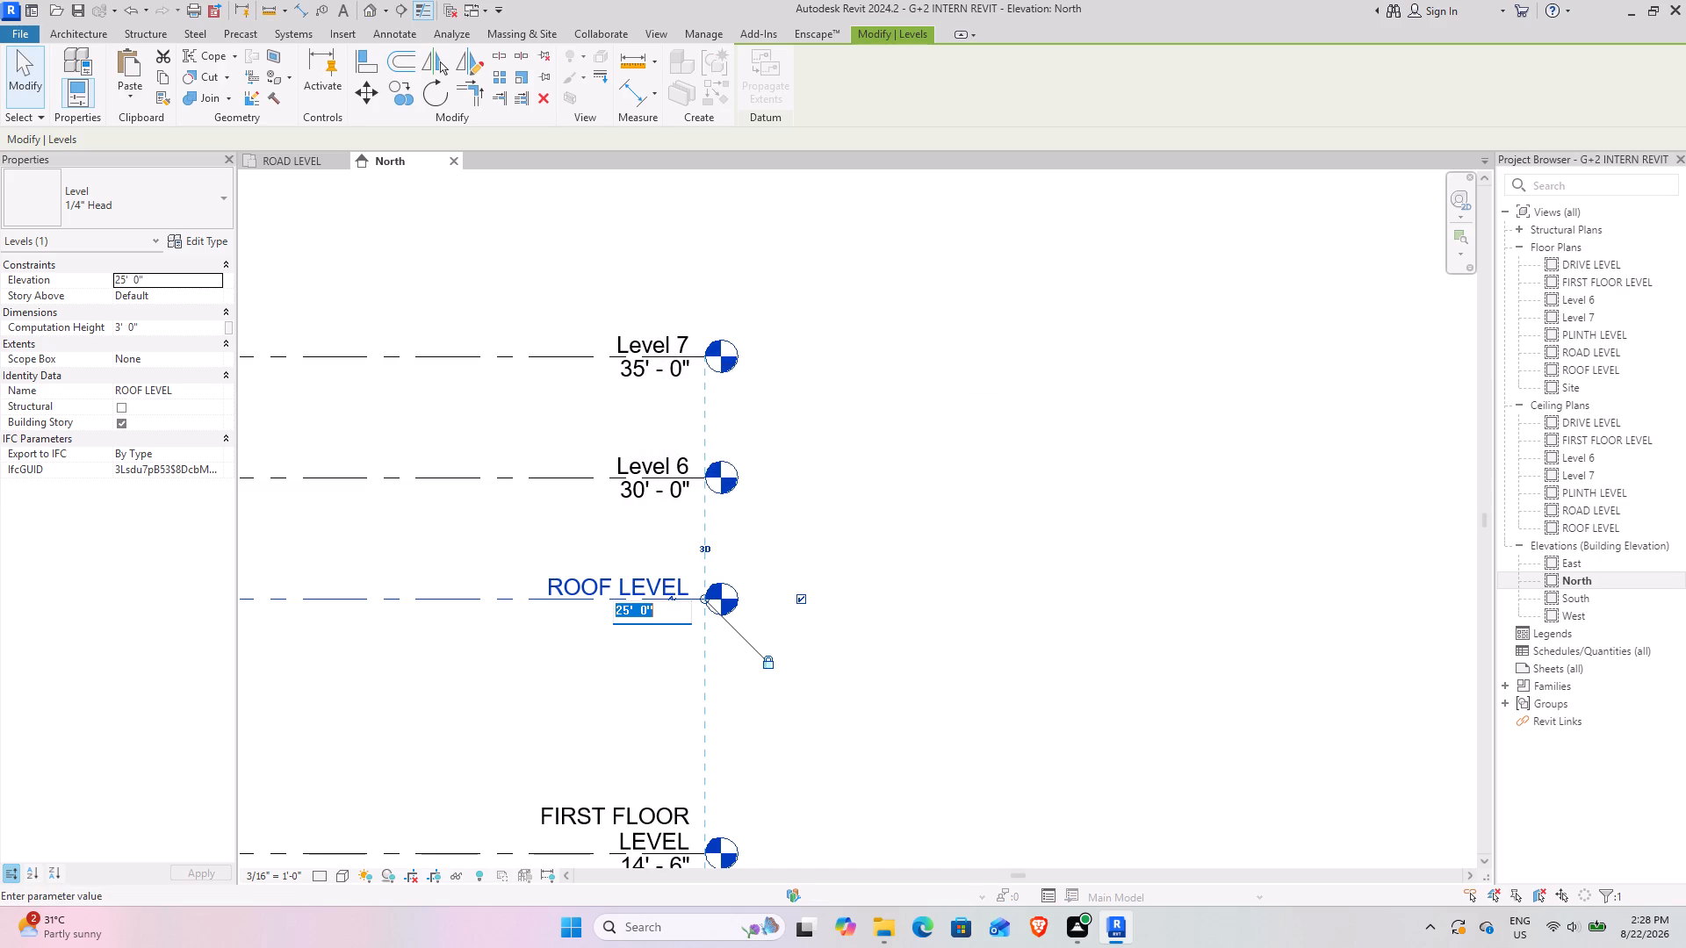
{"action": "scroll", "coordinate": [753, 602], "scroll_direction": "down", "scroll_amount": 2}
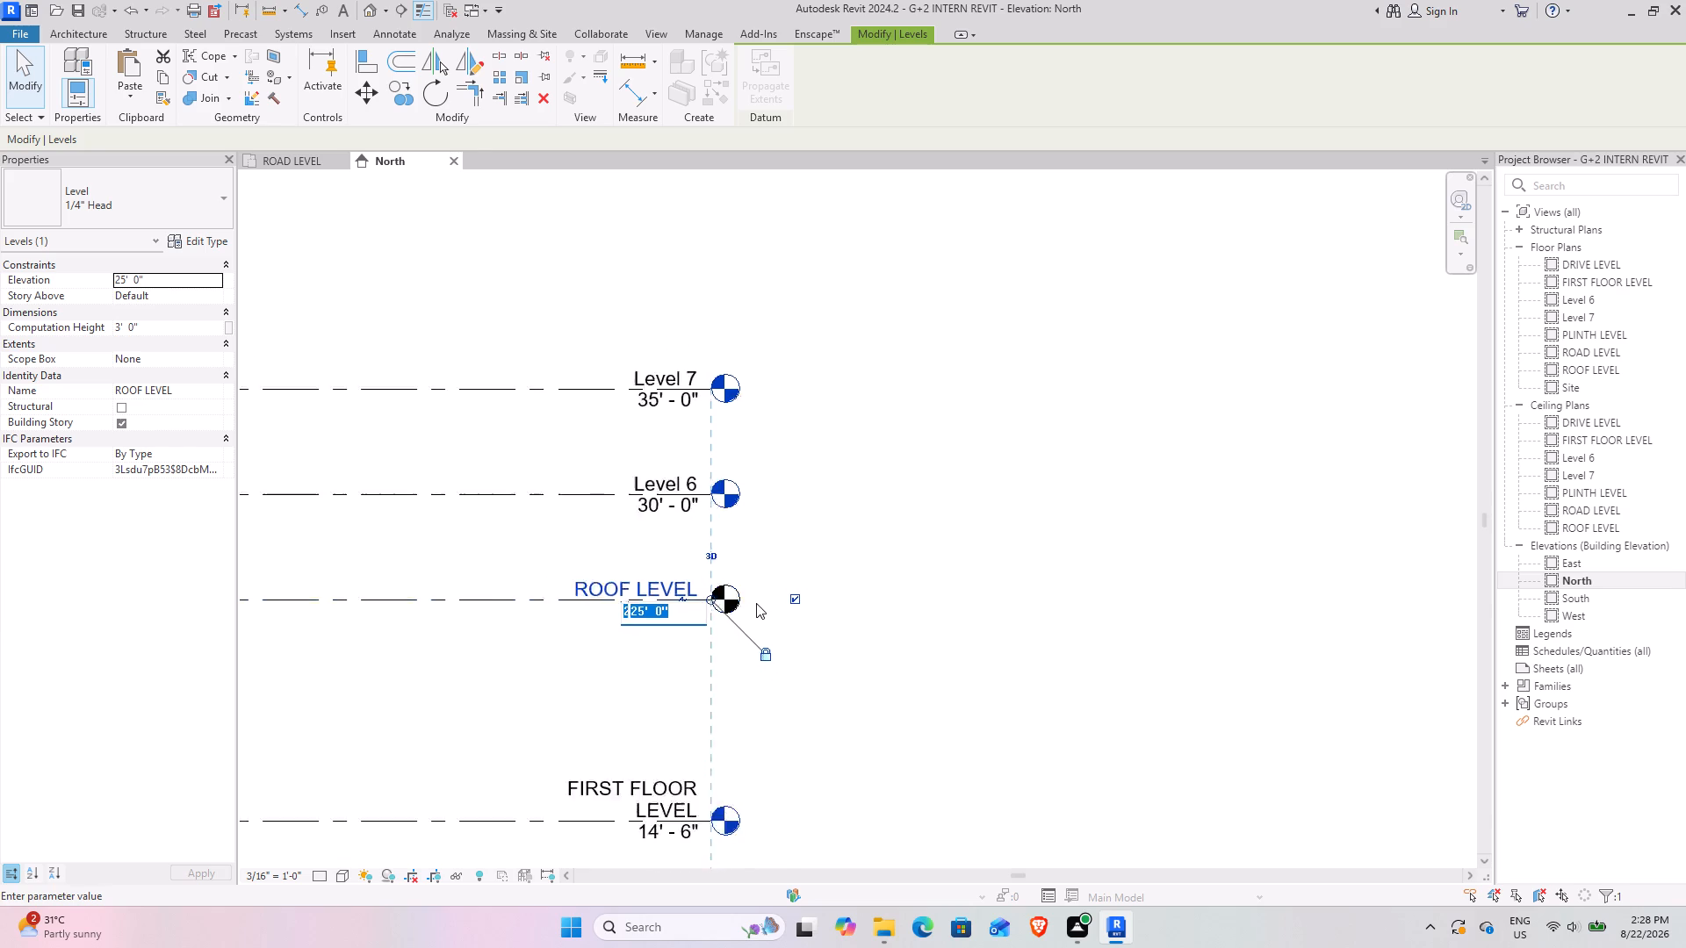
{"action": "scroll", "coordinate": [756, 603], "scroll_direction": "down", "scroll_amount": 2}
{"action": "middle_click_drag", "start_coordinate": [745, 585], "coordinate": [1437, 437]}
{"action": "middle_click_drag", "start_coordinate": [462, 432], "coordinate": [1092, 432]}
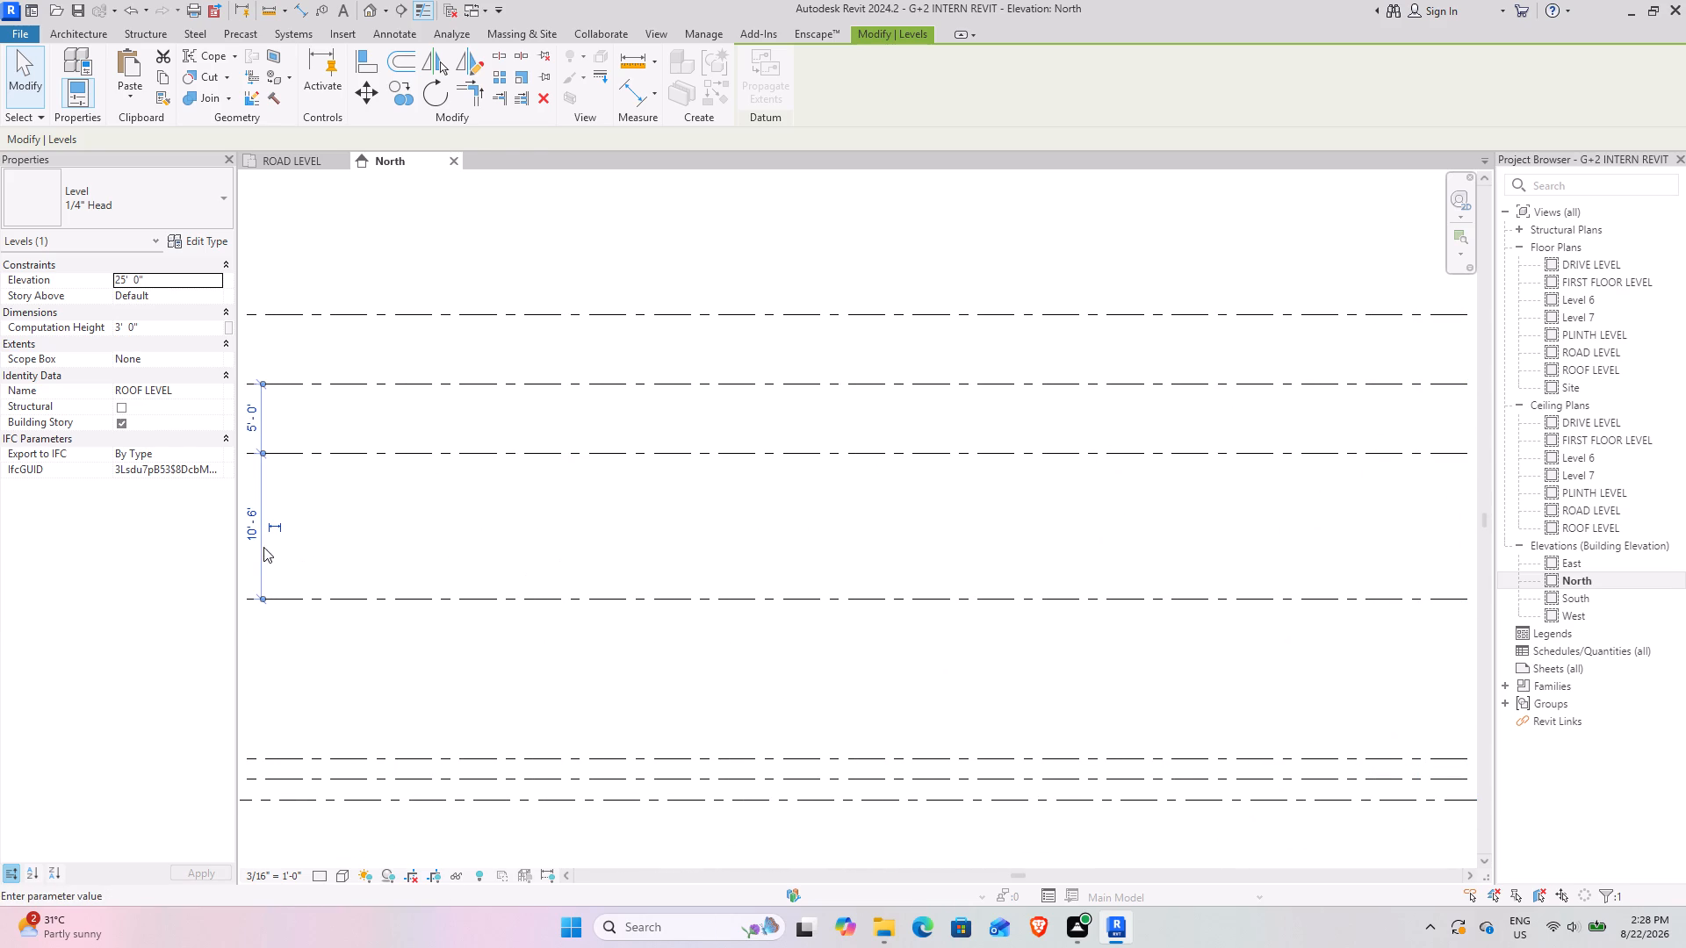
{"action": "double_click", "coordinate": [249, 527]}
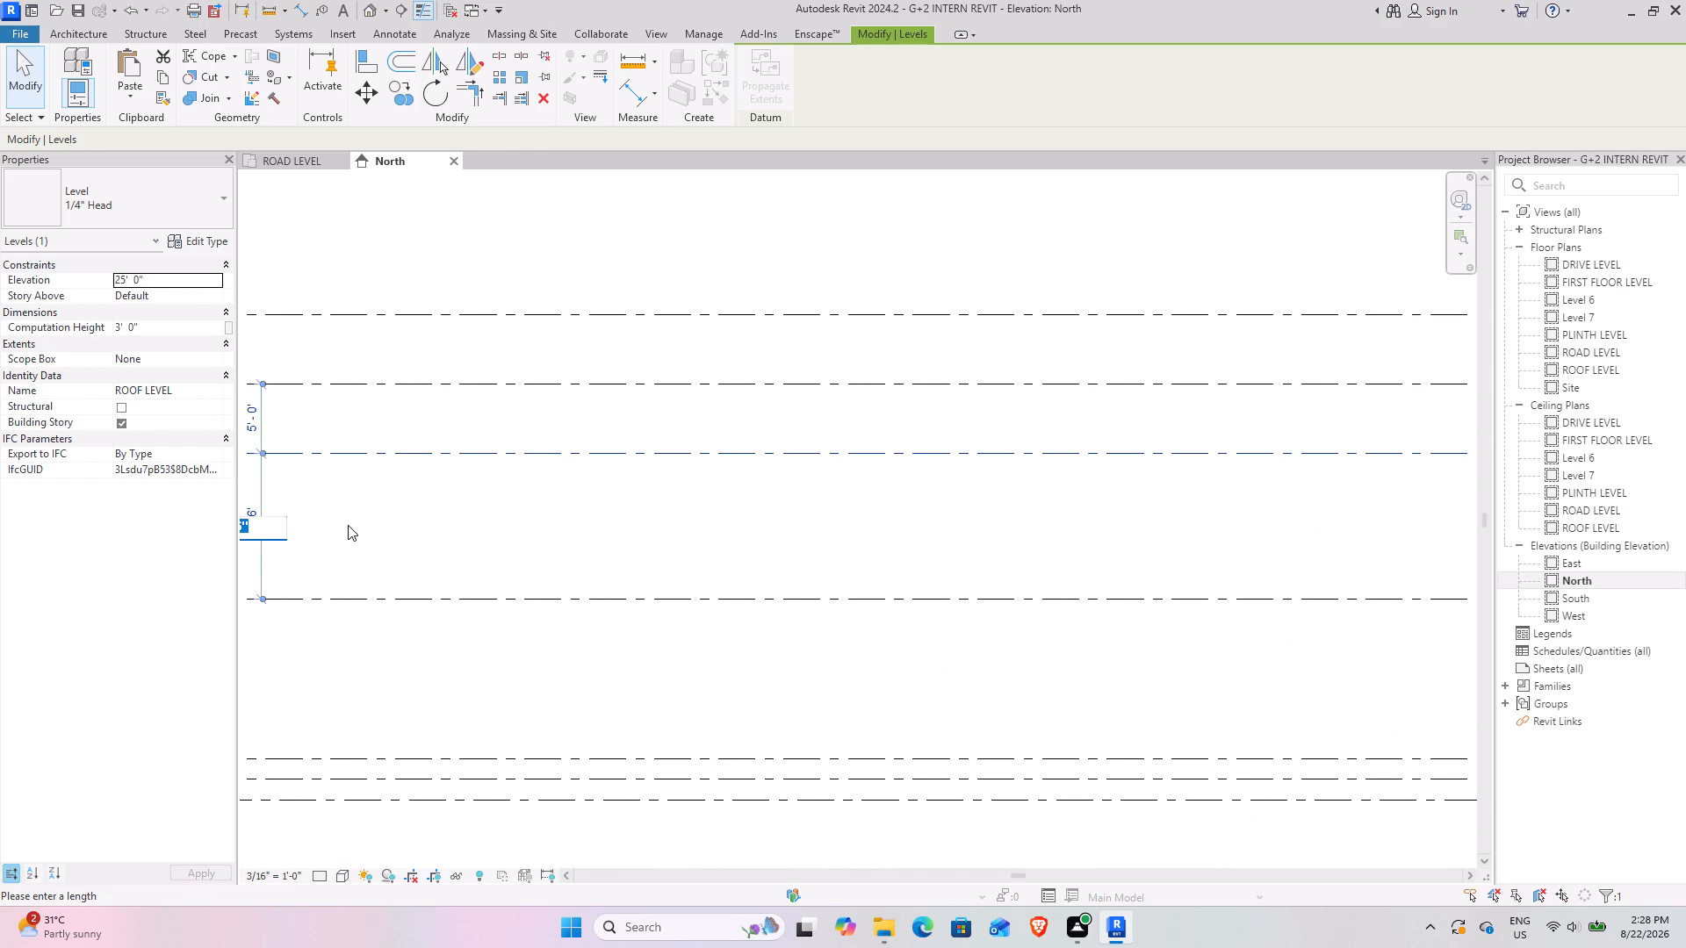
{"action": "type", "text": "11'"}
{"action": "key", "text": "6"}
{"action": "key", "text": "Return"}
{"action": "scroll", "coordinate": [832, 468], "scroll_direction": "down", "scroll_amount": 2}
{"action": "middle_click_drag", "start_coordinate": [1012, 430], "coordinate": [779, 456]}
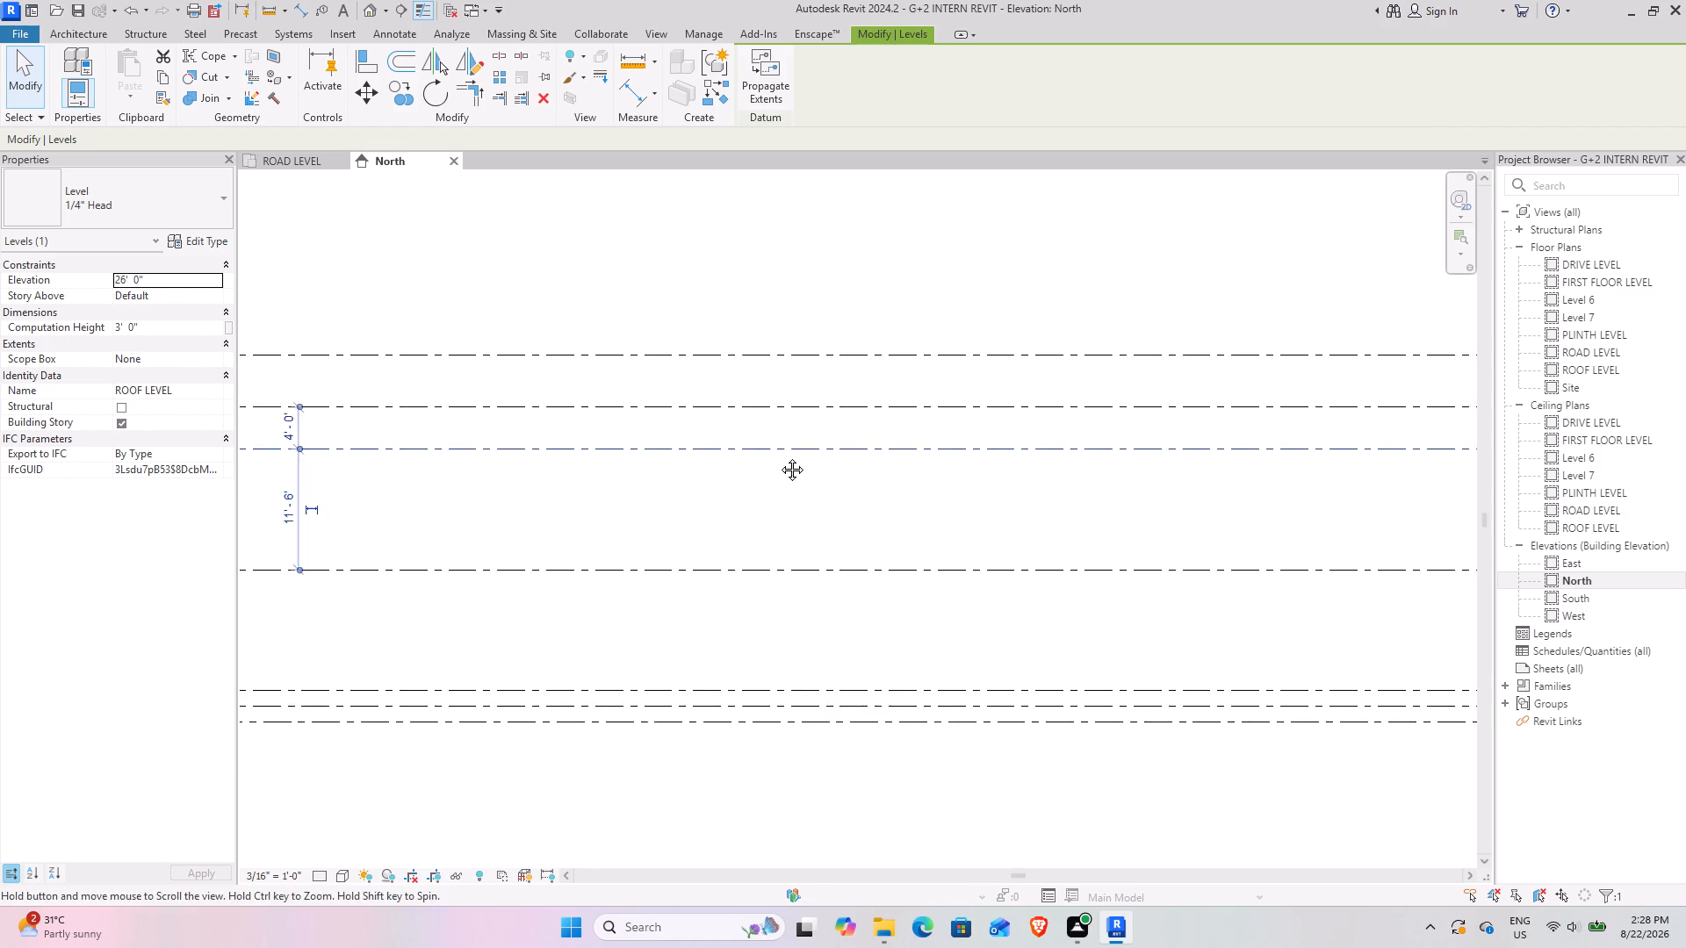
Rename Level 6 as PARAPET WALL LEVEL and rename its corresponding views to match.
{"action": "middle_click_drag", "start_coordinate": [779, 456], "coordinate": [152, 483]}
{"action": "scroll", "coordinate": [911, 447], "scroll_direction": "up", "scroll_amount": 8}
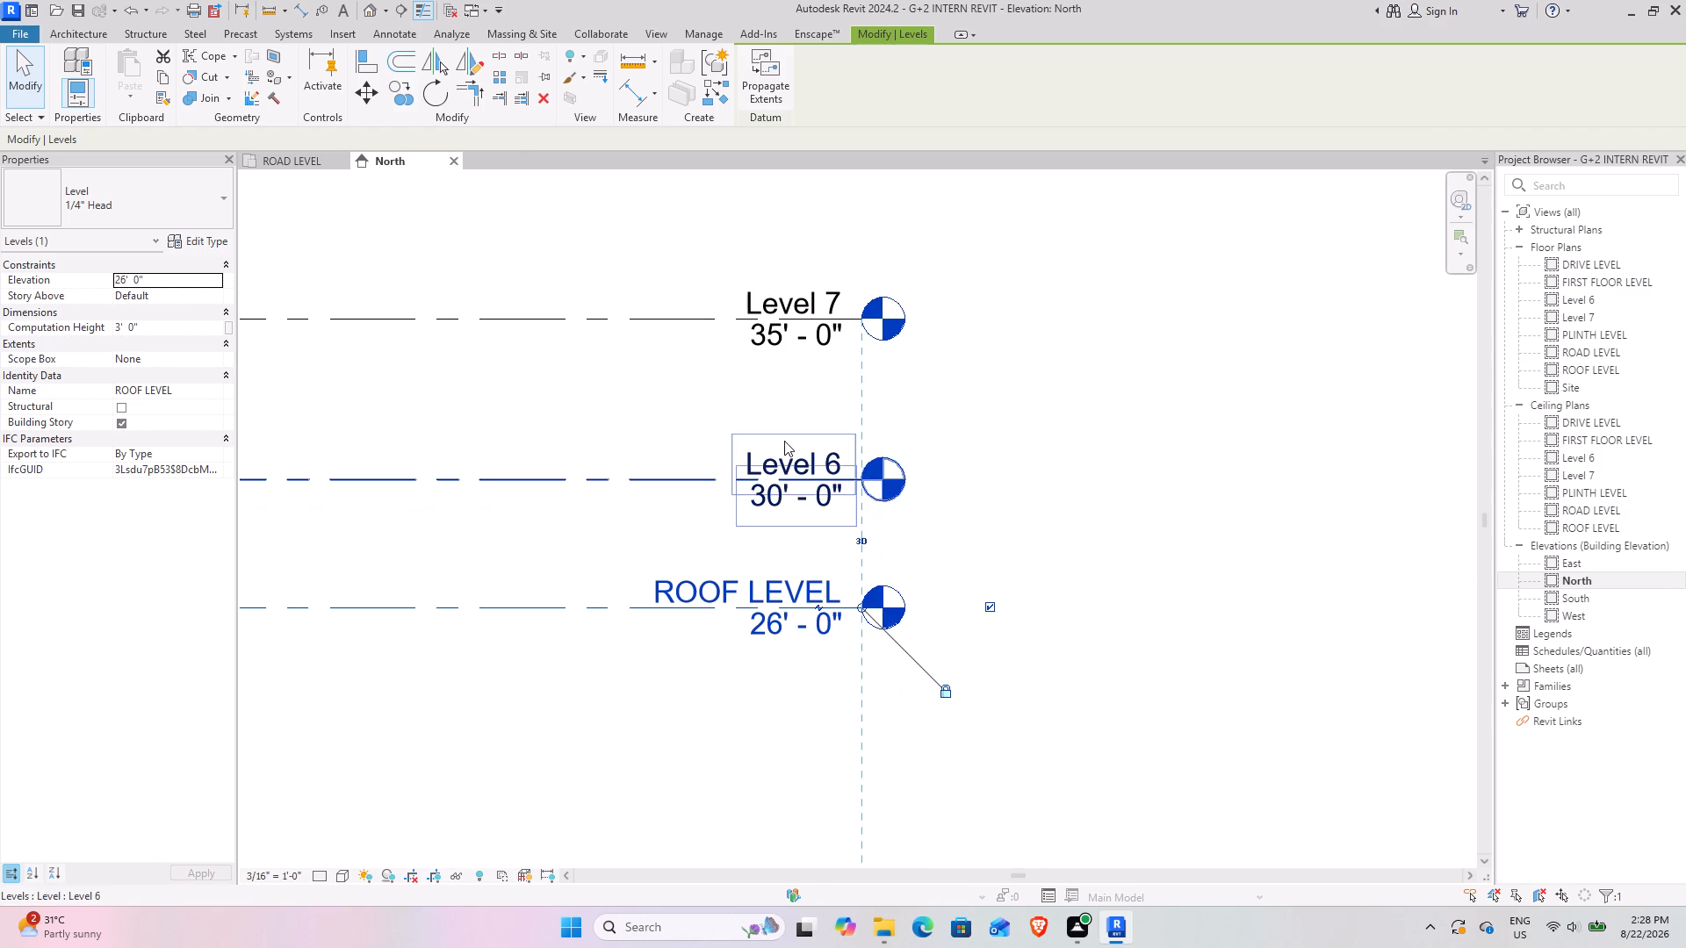
{"action": "left_click", "coordinate": [784, 441]}
{"action": "left_click", "coordinate": [806, 454]}
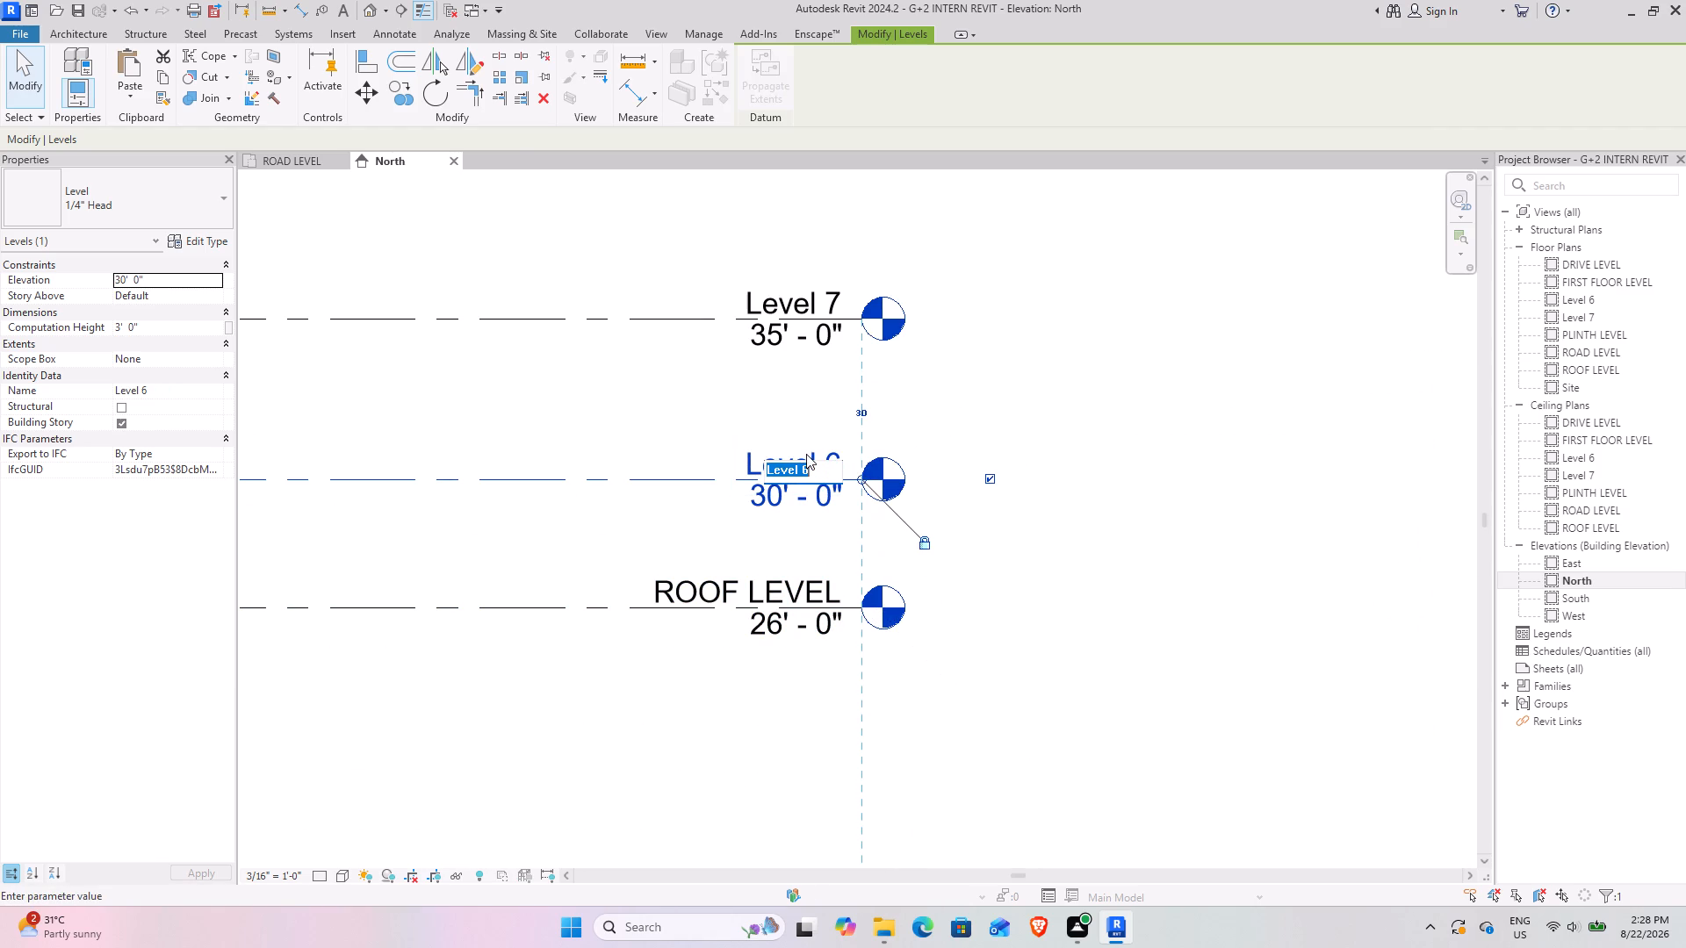
{"action": "key", "text": "p"}
{"action": "type", "text": "ARAPET"}
{"action": "key", "text": "space"}
{"action": "type", "text": "WALL LEVEL"}
{"action": "left_click", "coordinate": [1162, 375]}
{"action": "left_click", "coordinate": [905, 461]}
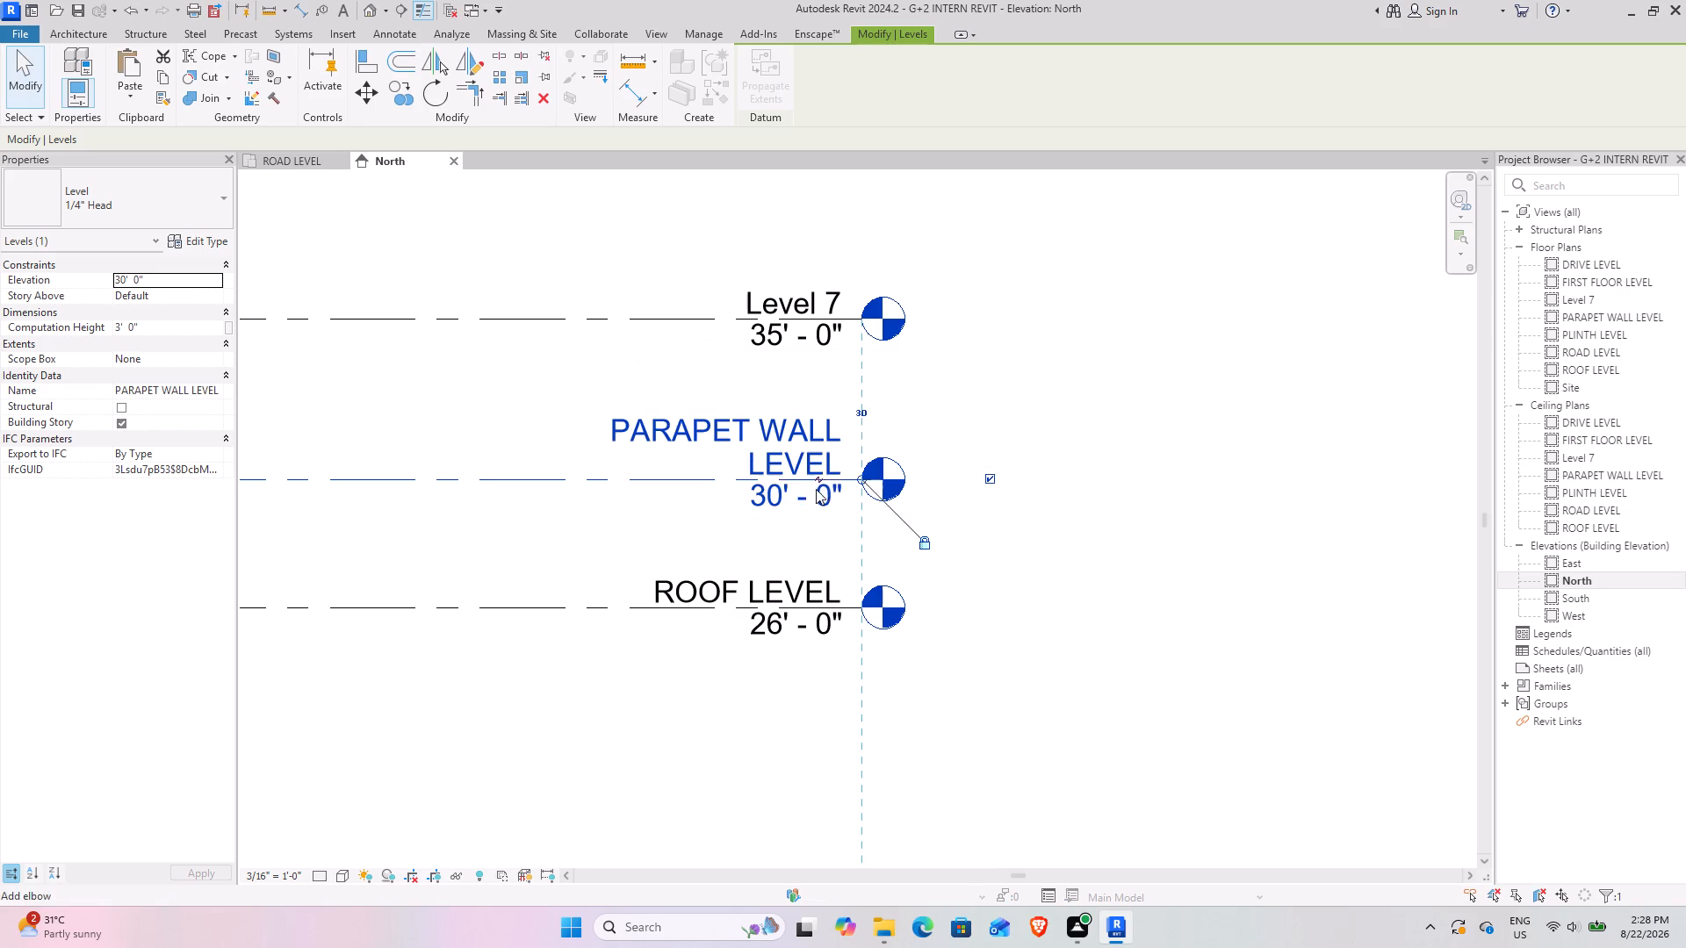
Check the elevation of PARAPET WALL LEVEL and its distances to the adjacent levels.
{"action": "left_click", "coordinate": [808, 498]}
{"action": "scroll", "coordinate": [818, 535], "scroll_direction": "down", "scroll_amount": 3}
{"action": "middle_click_drag", "start_coordinate": [457, 622], "coordinate": [979, 580]}
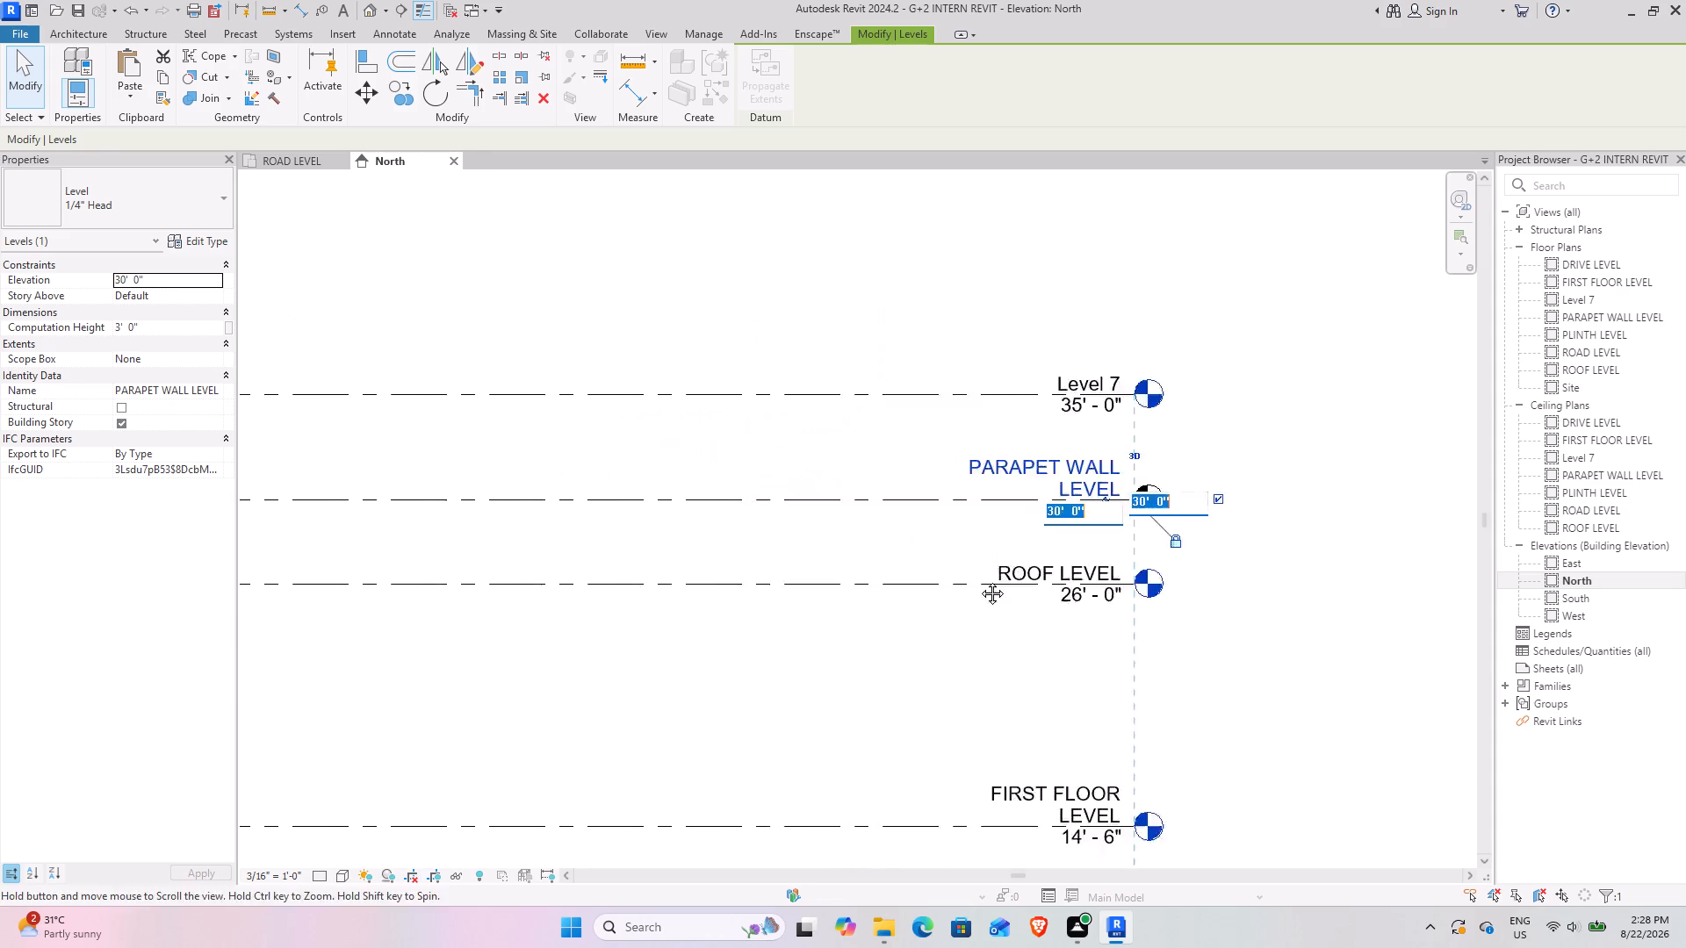
{"action": "middle_click_drag", "start_coordinate": [979, 580], "coordinate": [1195, 536]}
{"action": "middle_click_drag", "start_coordinate": [378, 577], "coordinate": [1284, 617]}
{"action": "middle_click_drag", "start_coordinate": [702, 606], "coordinate": [1324, 483]}
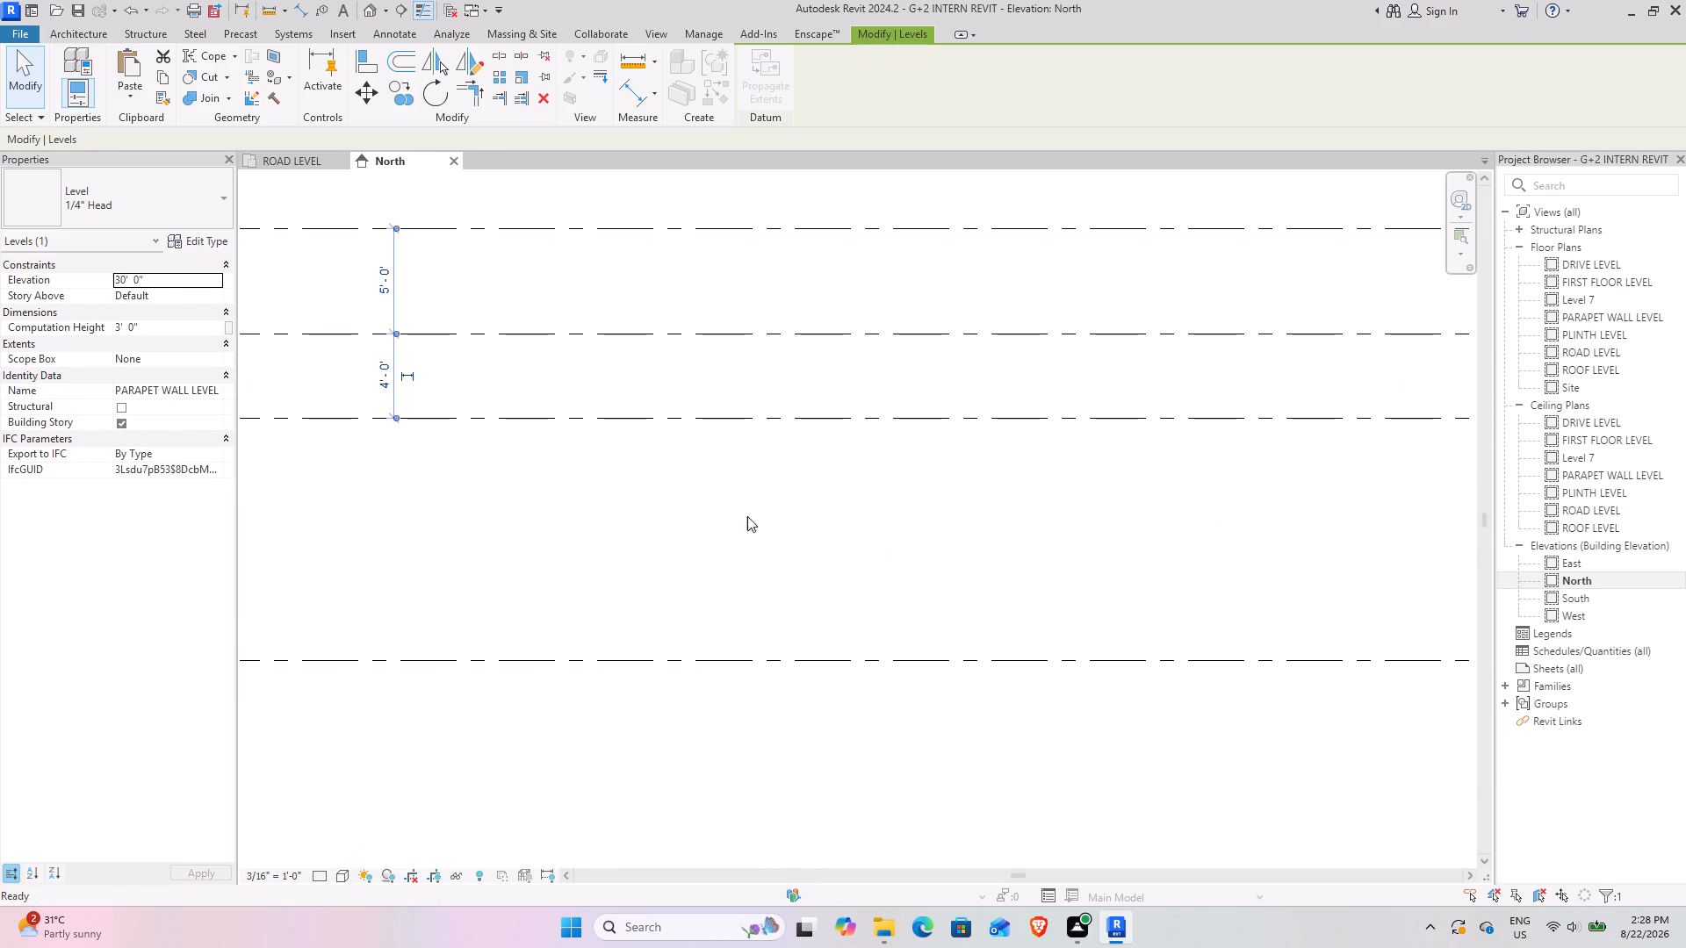
{"action": "middle_click_drag", "start_coordinate": [1101, 513], "coordinate": [22, 693]}
{"action": "middle_click_drag", "start_coordinate": [1229, 671], "coordinate": [0, 672]}
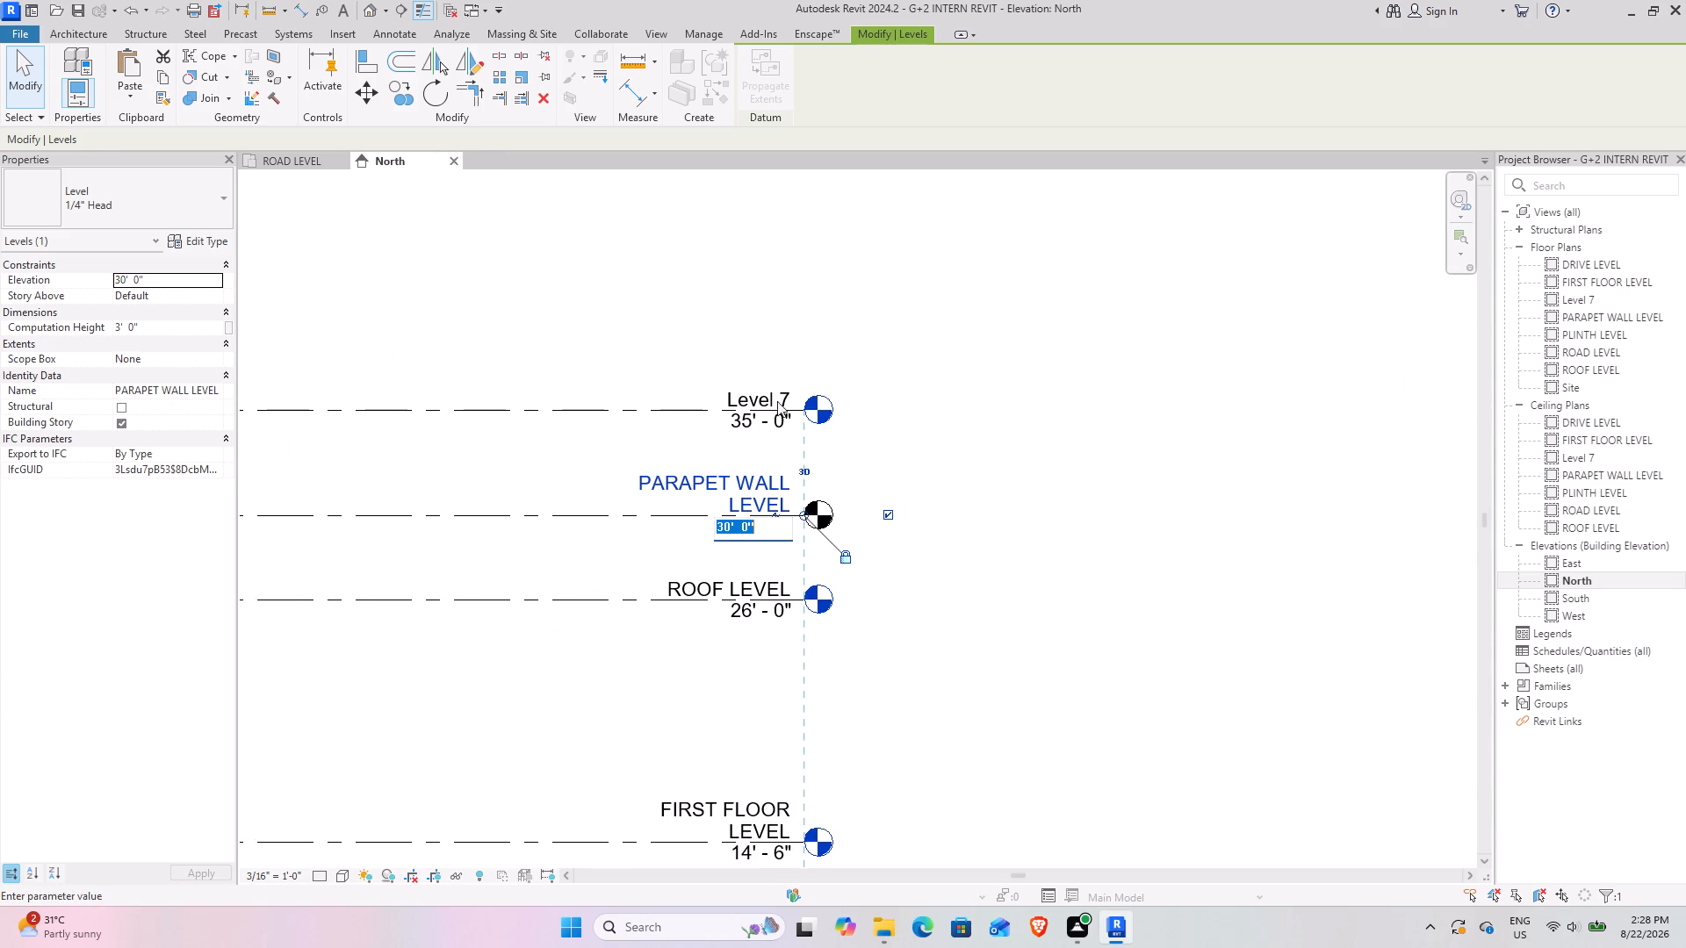
Rename Level 7 as TOP LEVEL and rename its corresponding views to match.
{"action": "left_click", "coordinate": [755, 391]}
{"action": "left_click", "coordinate": [755, 391]}
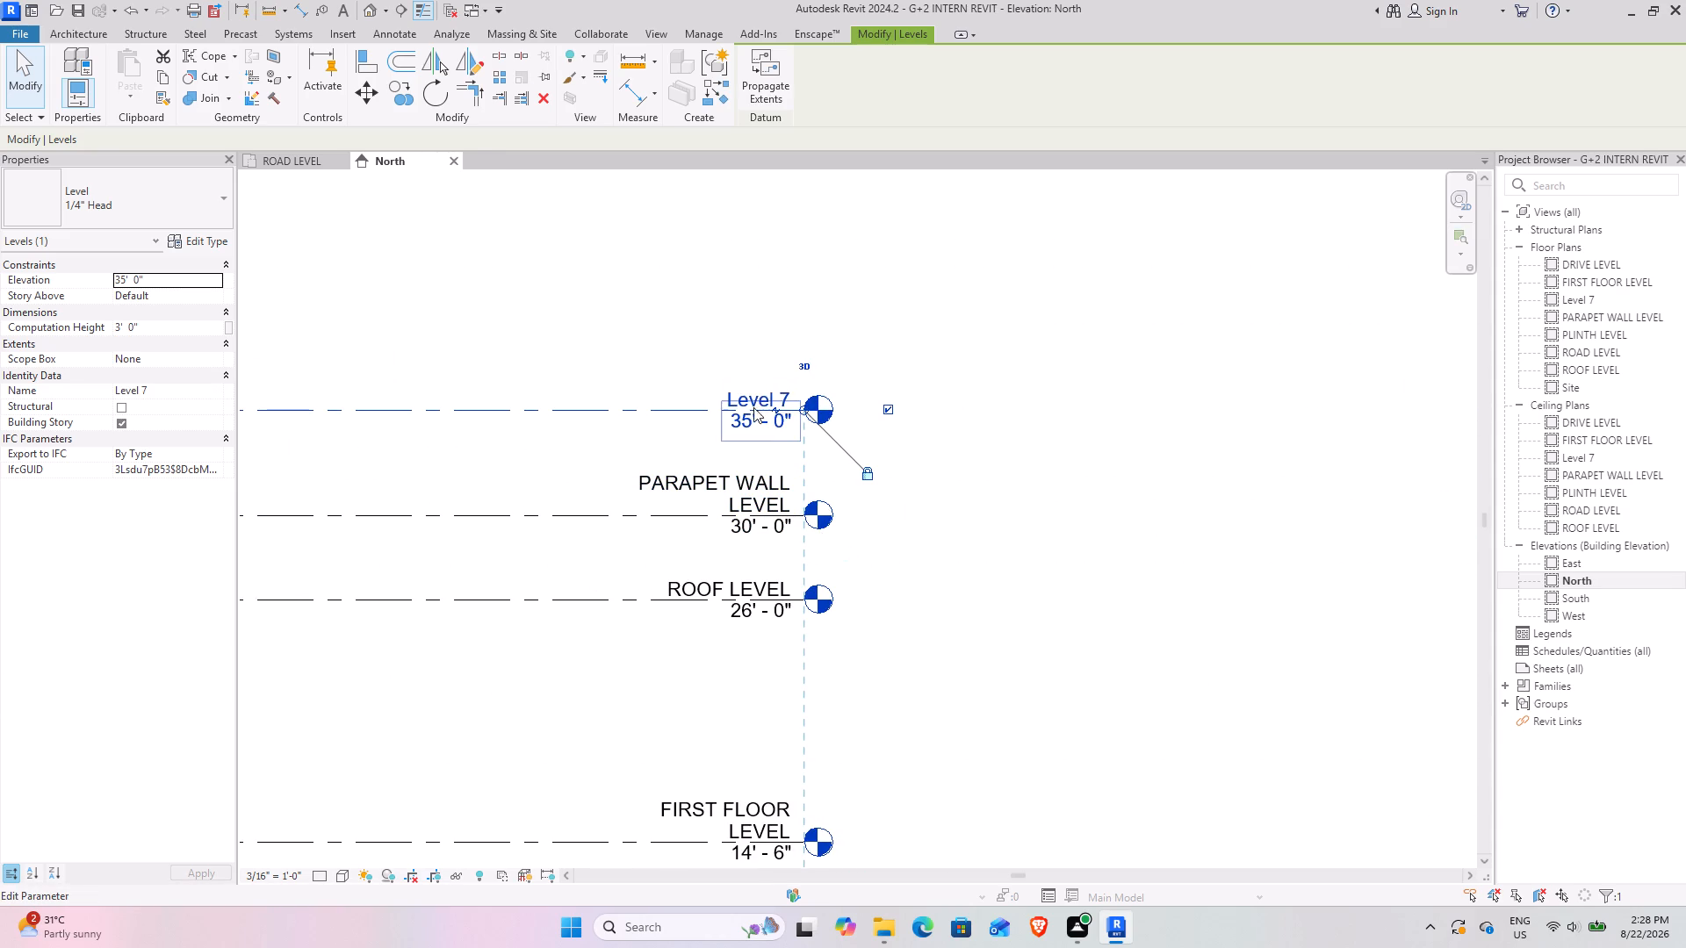
{"action": "left_click", "coordinate": [757, 384]}
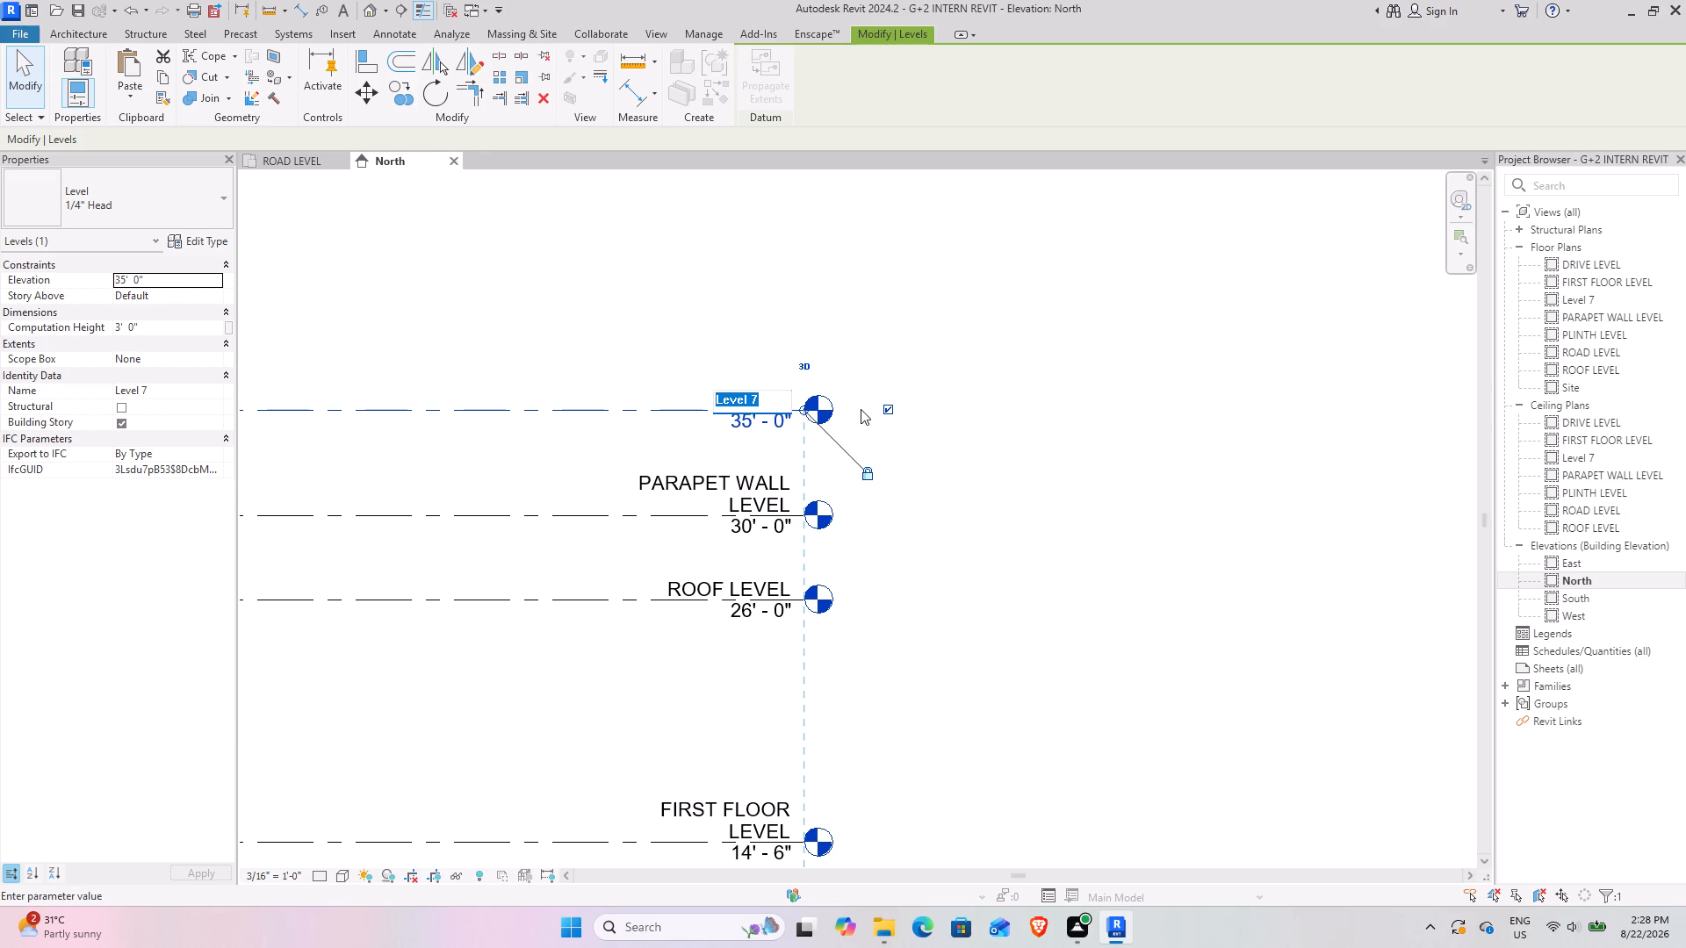
{"action": "type", "text": "TOP LE"}
{"action": "type", "text": "VEL"}
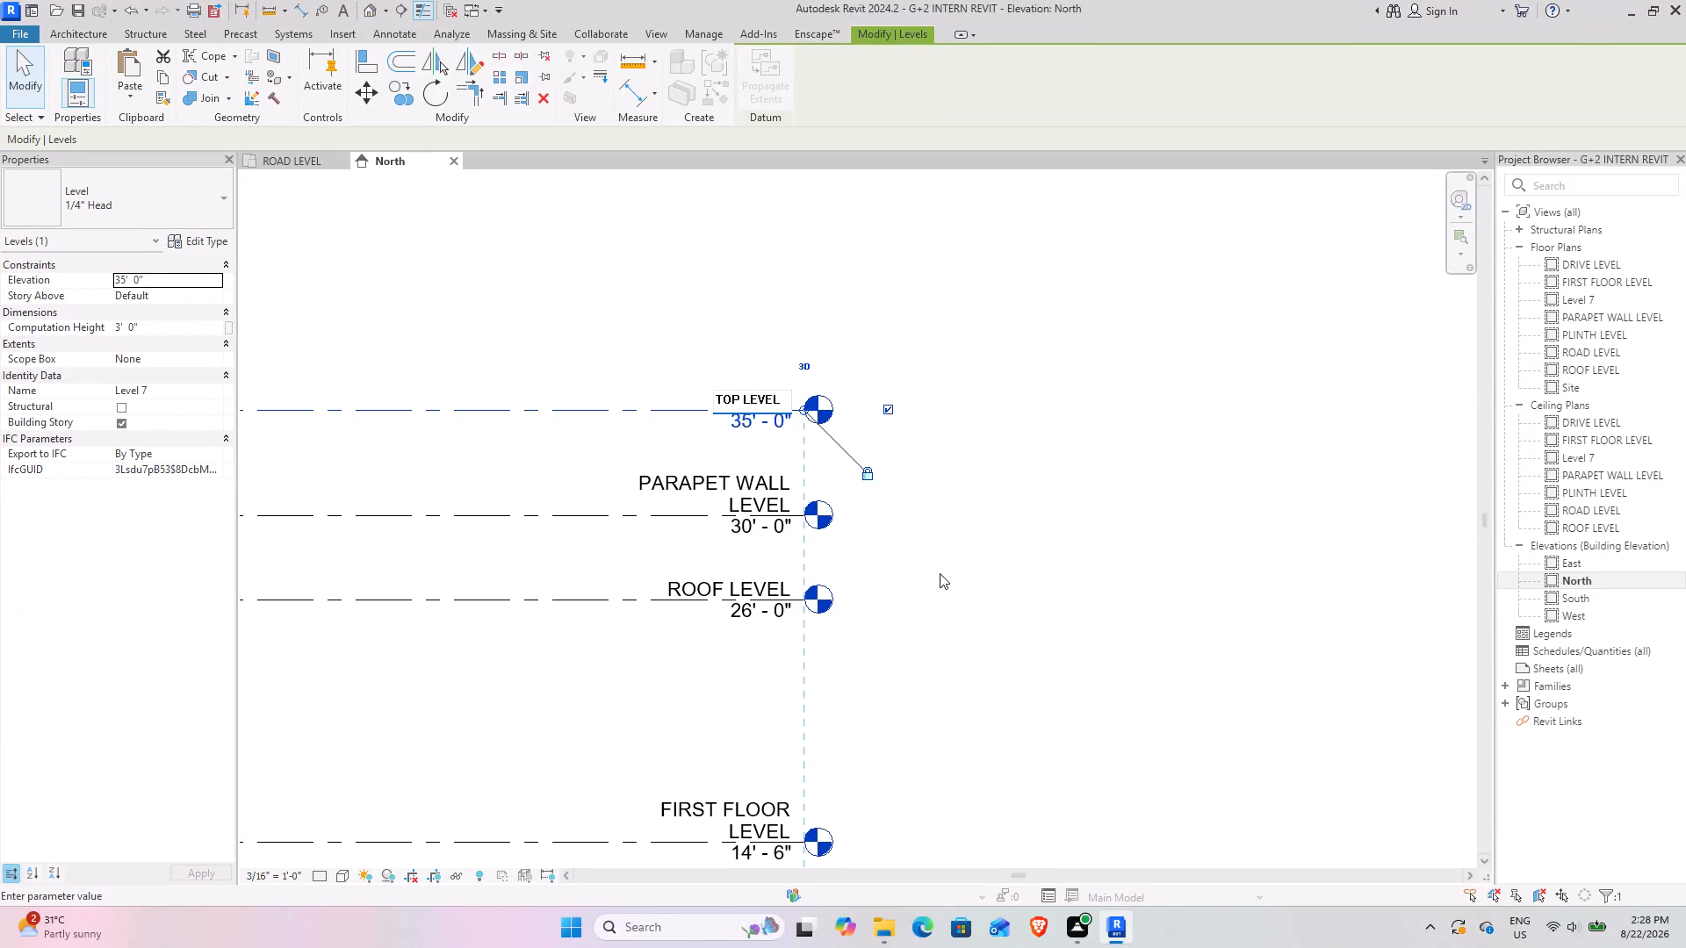
{"action": "left_click", "coordinate": [940, 573]}
{"action": "left_click", "coordinate": [902, 458]}
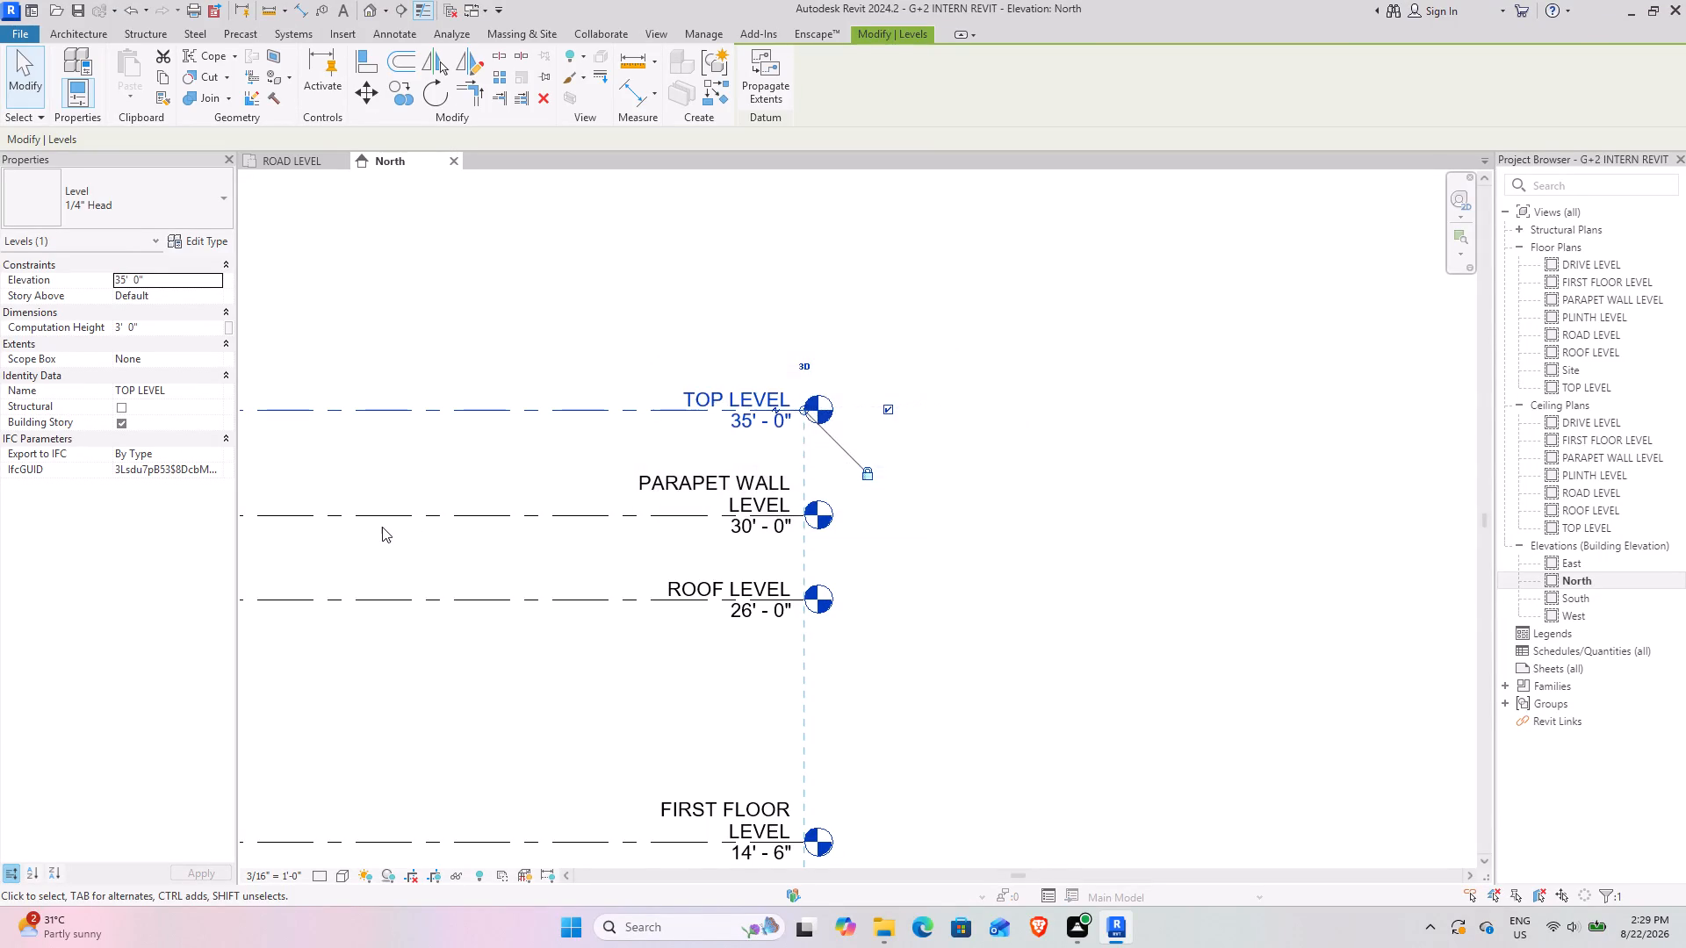
Set the distance from PARAPET WALL LEVEL up to TOP LEVEL to 7' 9", moving TOP LEVEL.
{"action": "scroll", "coordinate": [381, 527], "scroll_direction": "down", "scroll_amount": 4}
{"action": "middle_click_drag", "start_coordinate": [443, 528], "coordinate": [1196, 523]}
{"action": "middle_click_drag", "start_coordinate": [307, 523], "coordinate": [948, 492]}
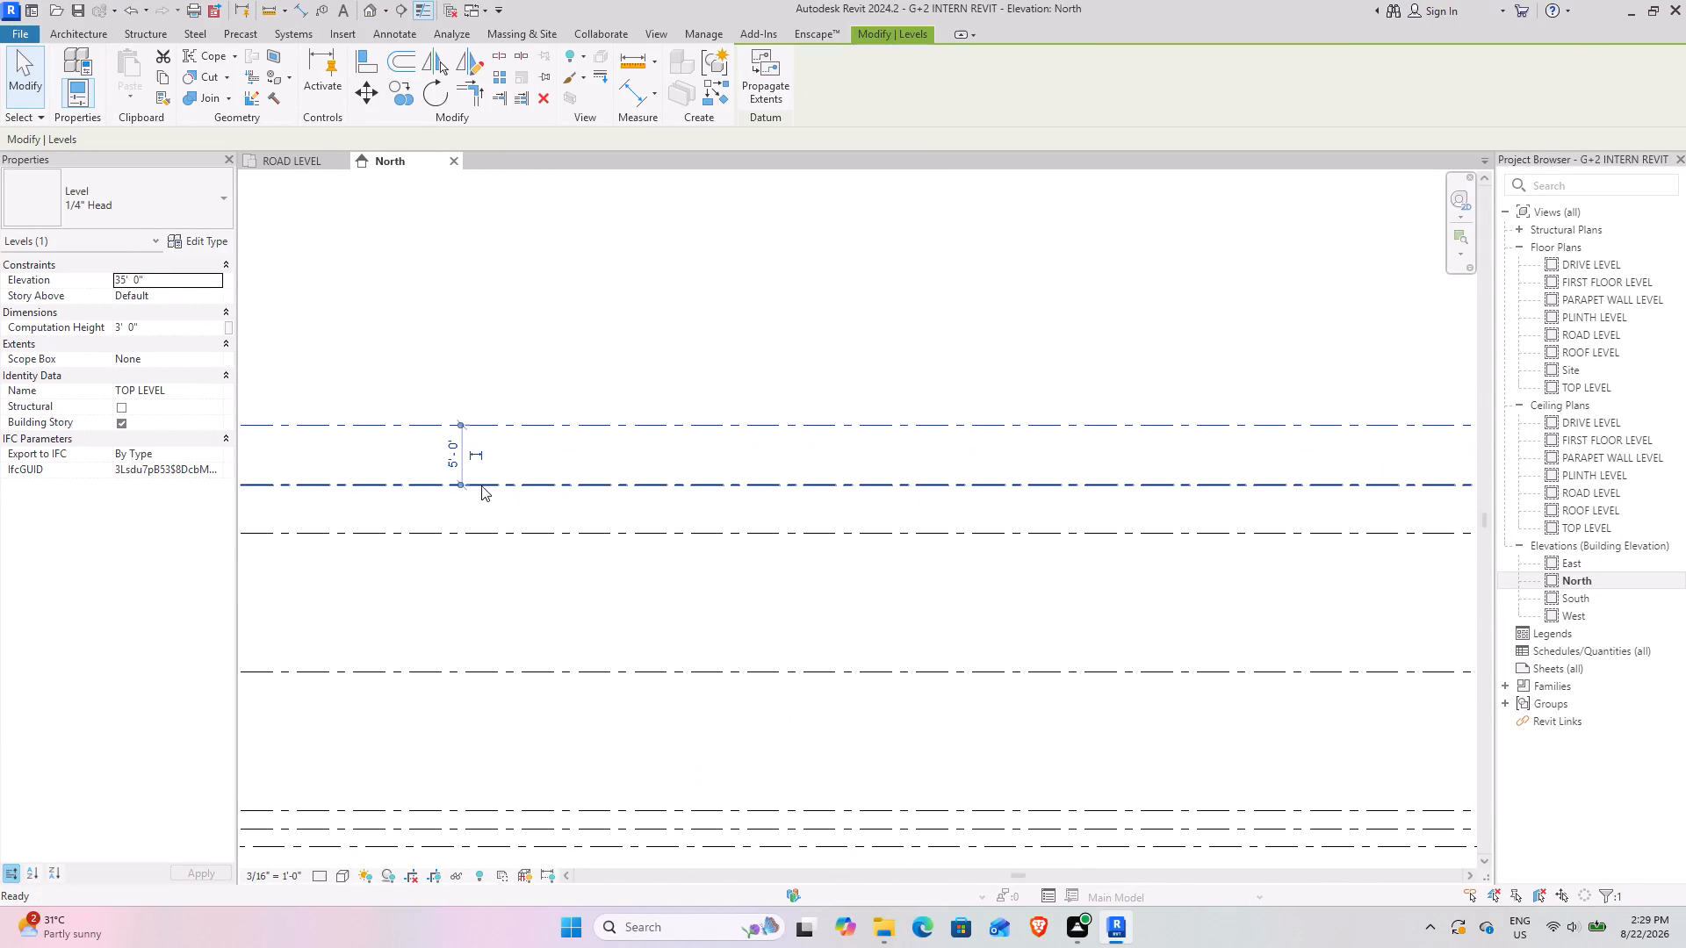
{"action": "left_click", "coordinate": [445, 452]}
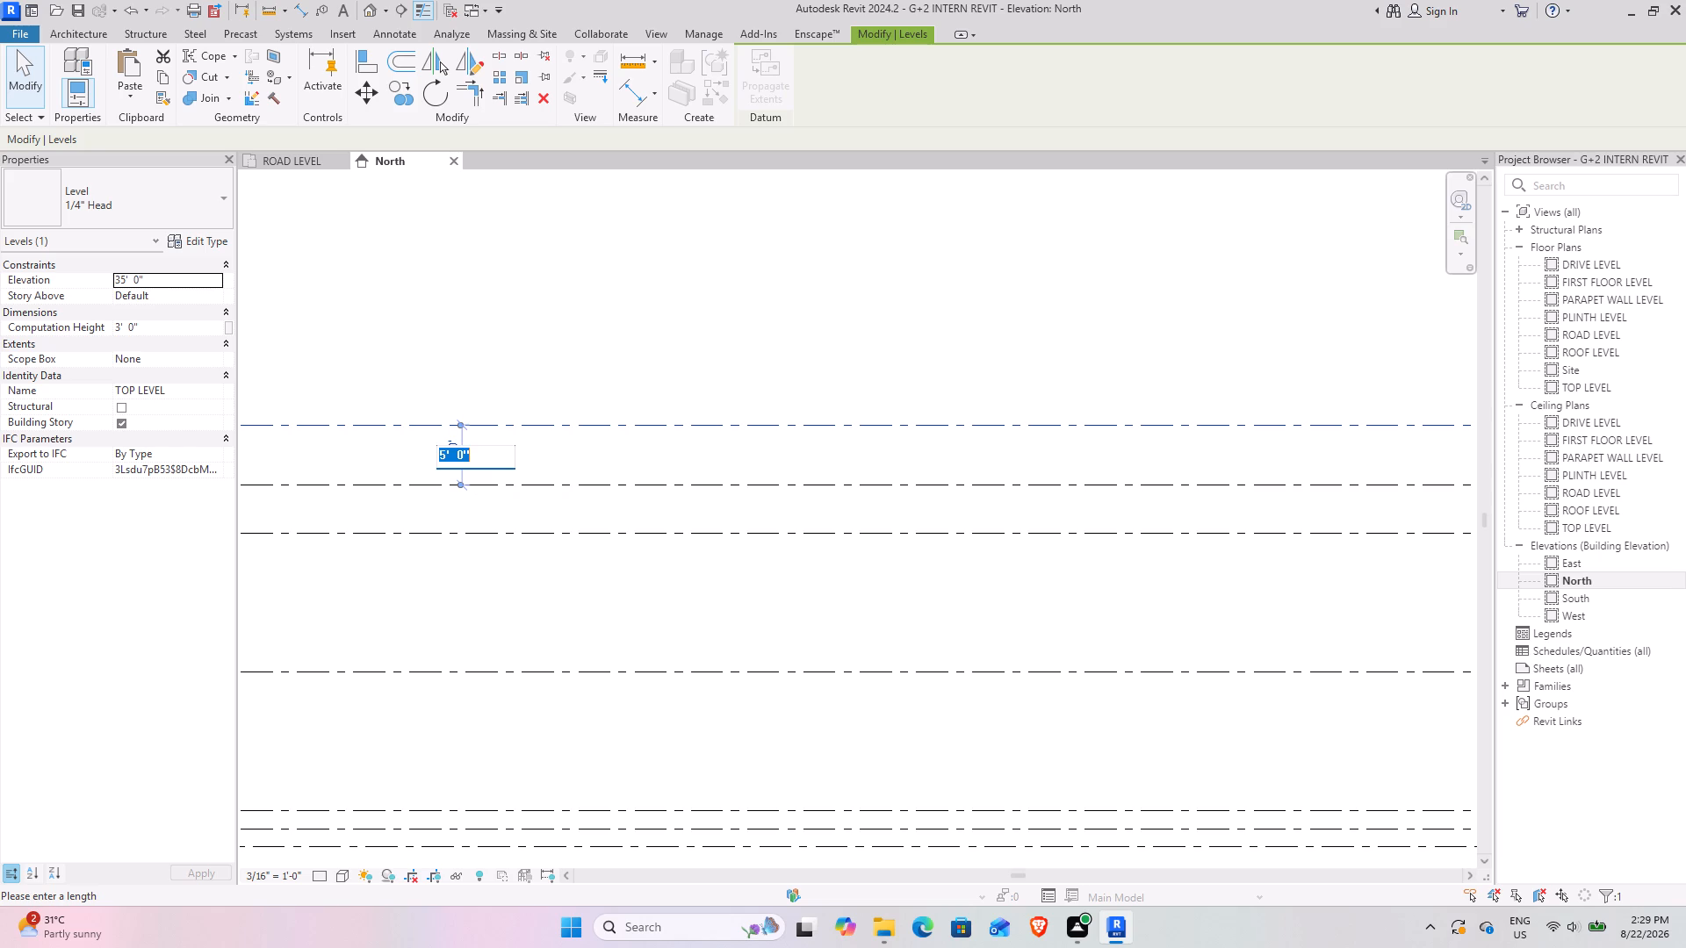
{"action": "type", "text": "7'9"}
{"action": "key", "text": "Return"}
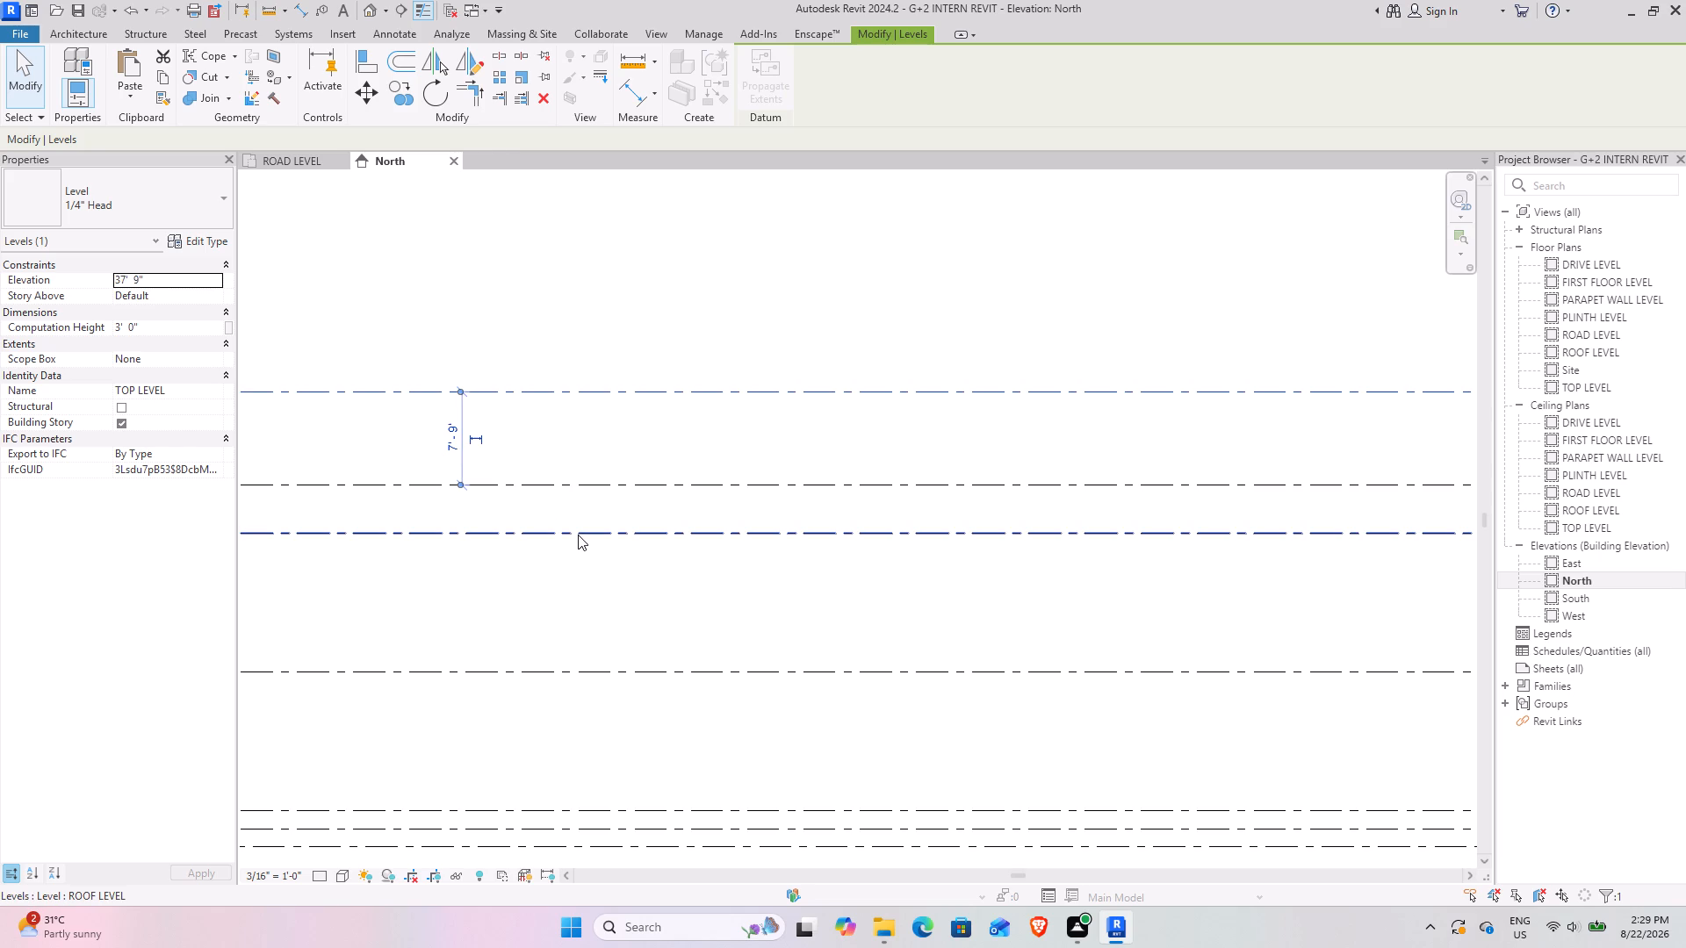
Check the distance between PARAPET WALL LEVEL and TOP LEVEL, and clear the level selection.
{"action": "scroll", "coordinate": [455, 394], "scroll_direction": "up", "scroll_amount": 4}
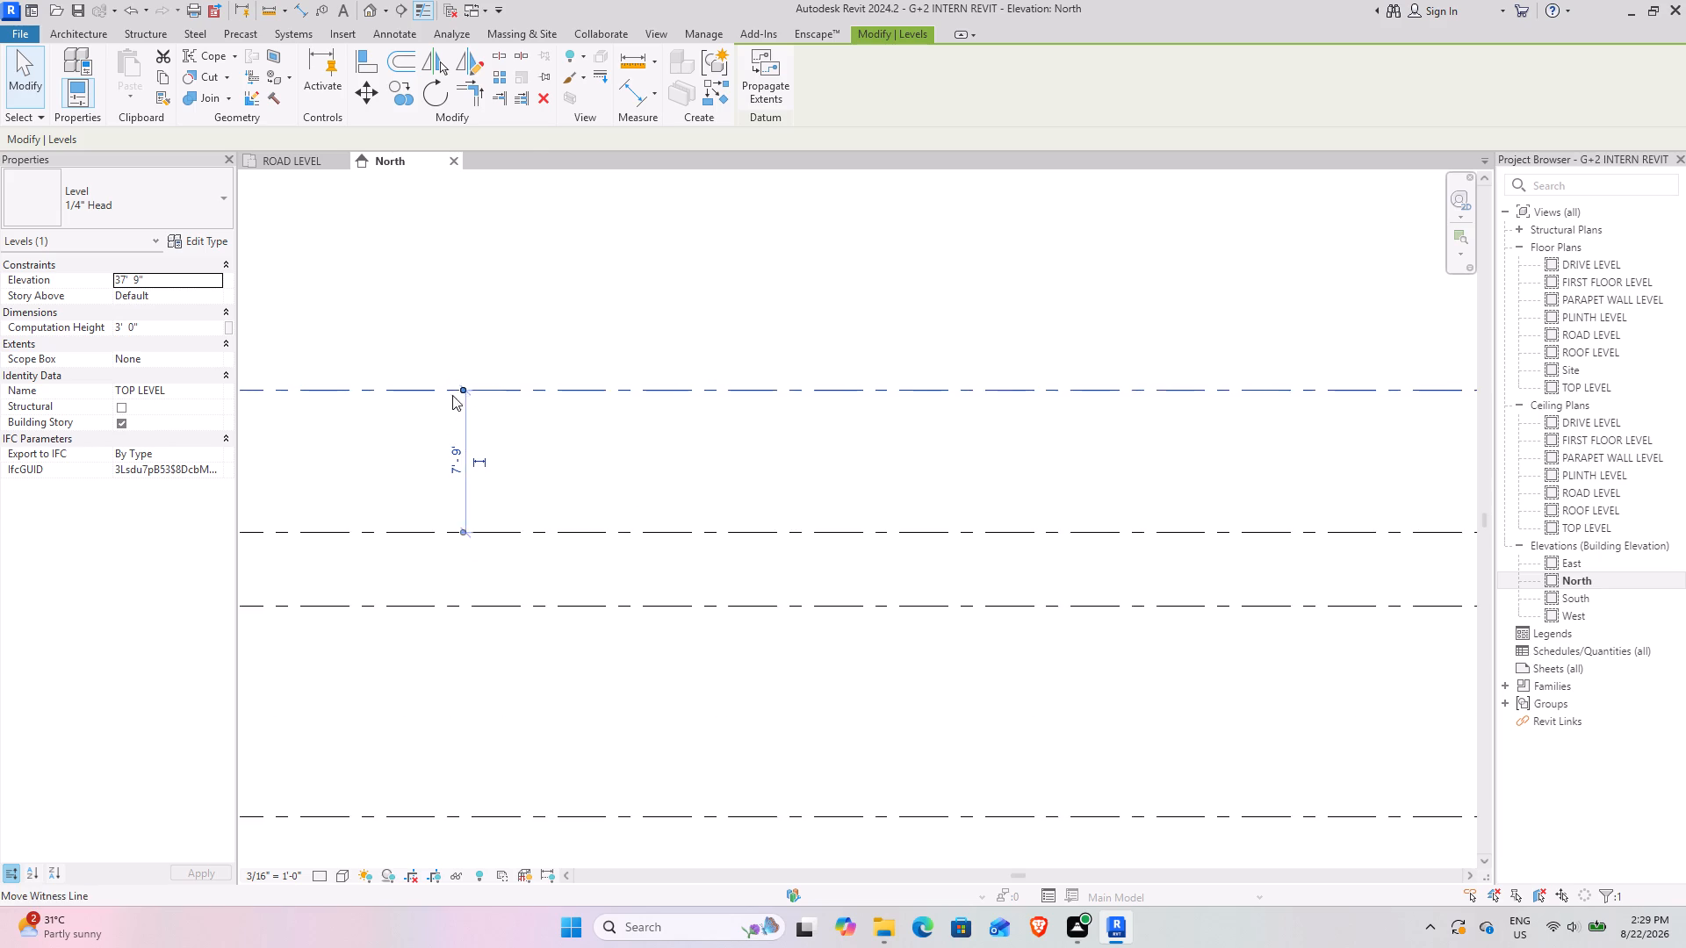
{"action": "scroll", "coordinate": [454, 441], "scroll_direction": "up", "scroll_amount": 4}
{"action": "left_click", "coordinate": [461, 488]}
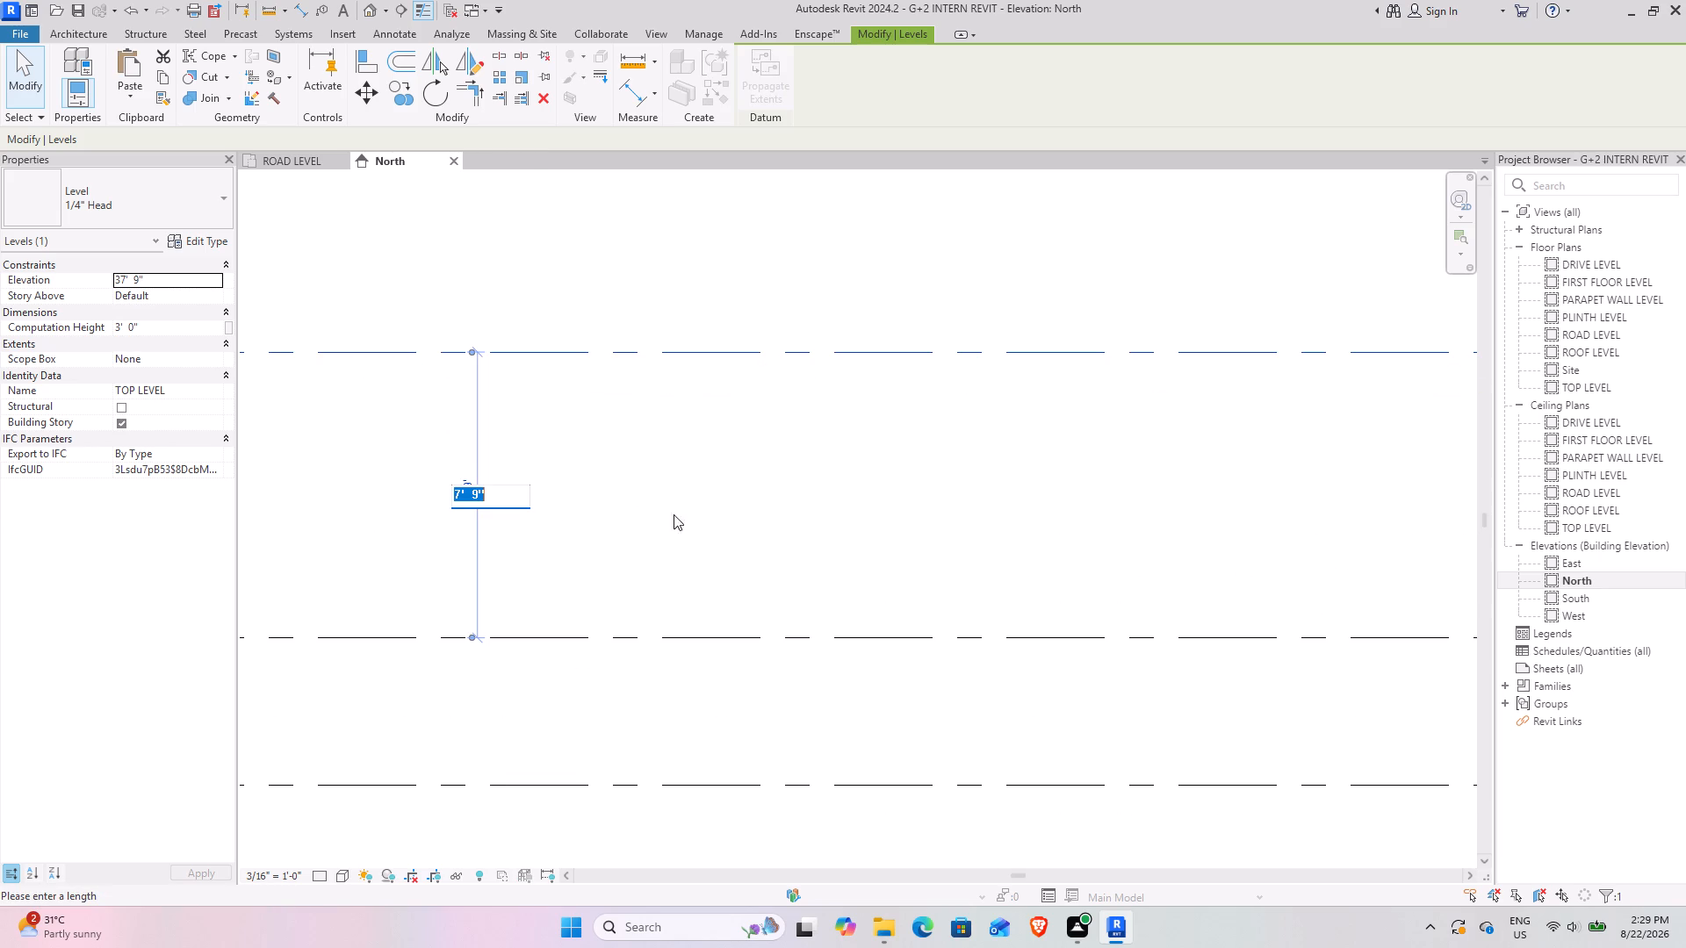
{"action": "scroll", "coordinate": [904, 514], "scroll_direction": "down", "scroll_amount": 6}
{"action": "middle_click_drag", "start_coordinate": [1113, 513], "coordinate": [618, 508]}
{"action": "middle_click_drag", "start_coordinate": [584, 514], "coordinate": [564, 520]}
{"action": "scroll", "coordinate": [849, 524], "scroll_direction": "down", "scroll_amount": 5}
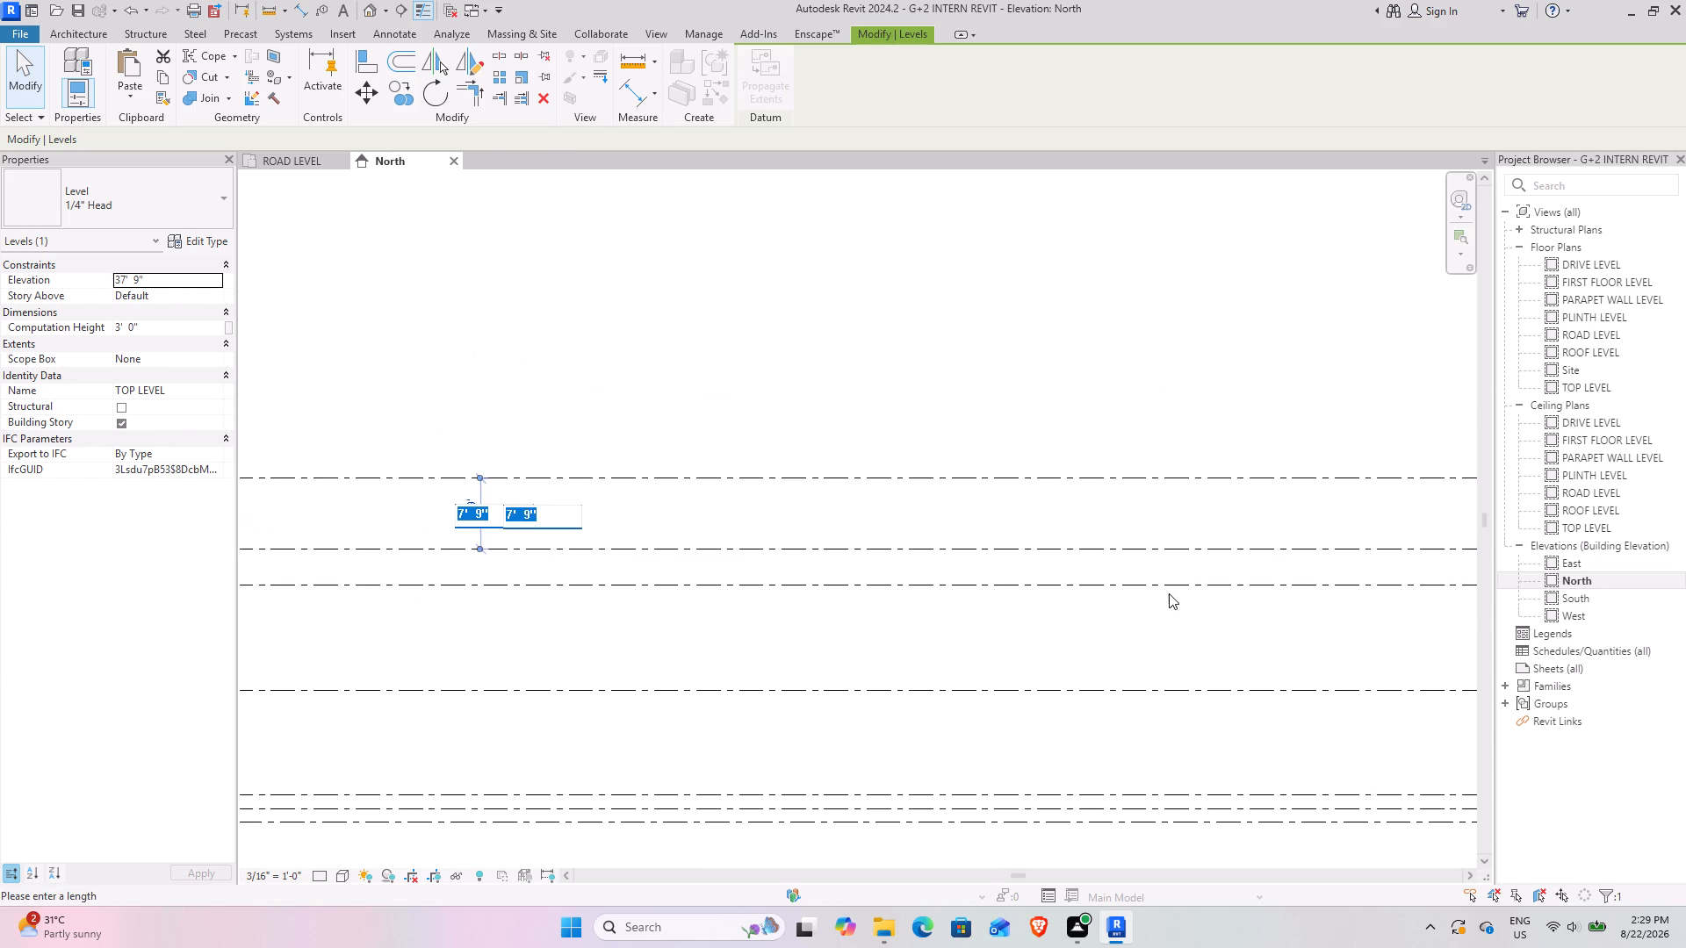
{"action": "middle_click_drag", "start_coordinate": [1155, 593], "coordinate": [573, 594]}
{"action": "left_click", "coordinate": [1277, 517]}
{"action": "scroll", "coordinate": [1019, 534], "scroll_direction": "down", "scroll_amount": 4}
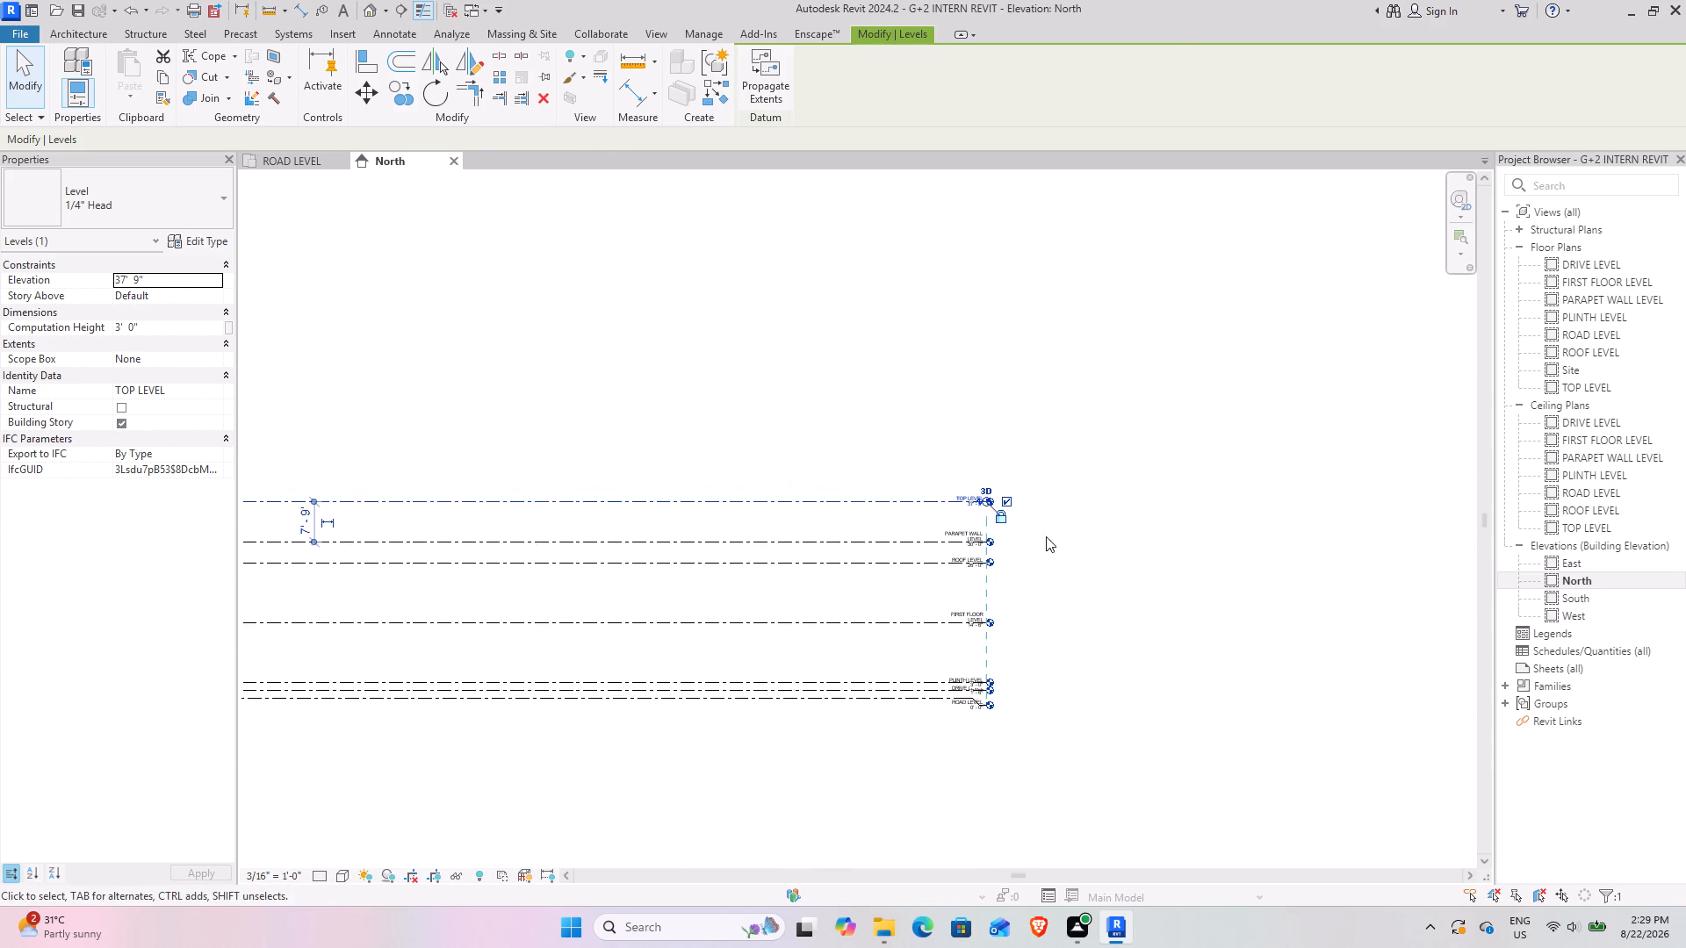
{"action": "double_click", "coordinate": [1165, 545]}
Review the names, elevations and spacing of all levels from ROAD LEVEL to TOP LEVEL in the North elevation.
{"action": "scroll", "coordinate": [946, 707], "scroll_direction": "up", "scroll_amount": 4}
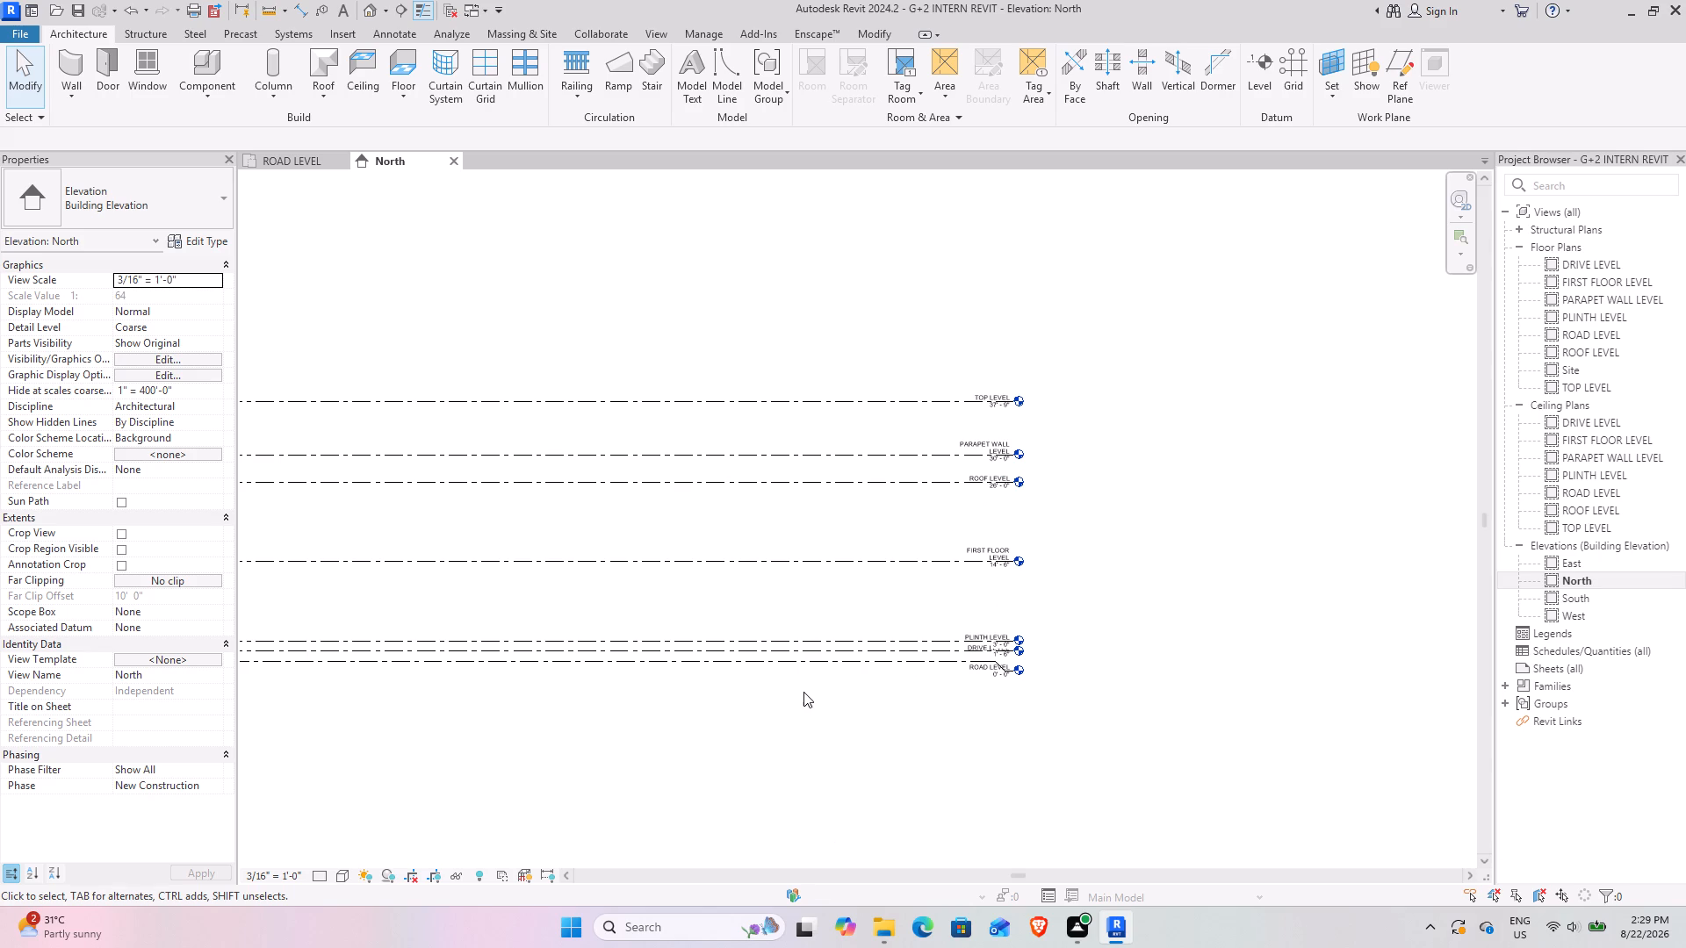
{"action": "scroll", "coordinate": [848, 528], "scroll_direction": "down", "scroll_amount": 2}
{"action": "middle_click_drag", "start_coordinate": [710, 528], "coordinate": [1166, 451]}
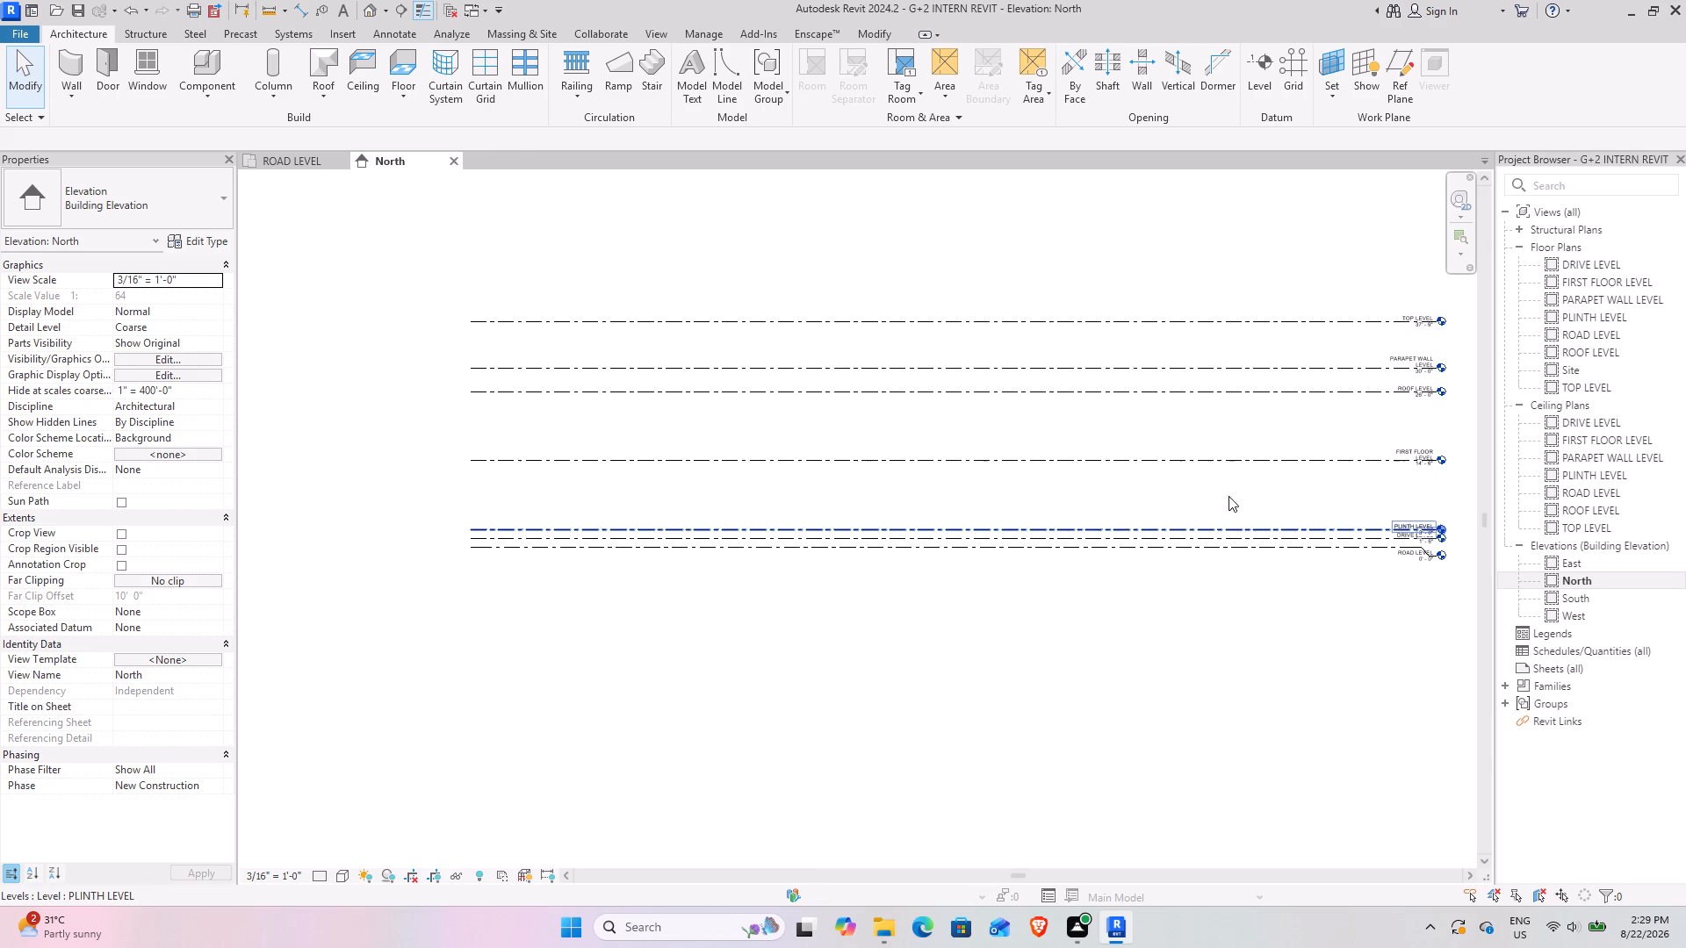
{"action": "scroll", "coordinate": [1435, 574], "scroll_direction": "up", "scroll_amount": 3}
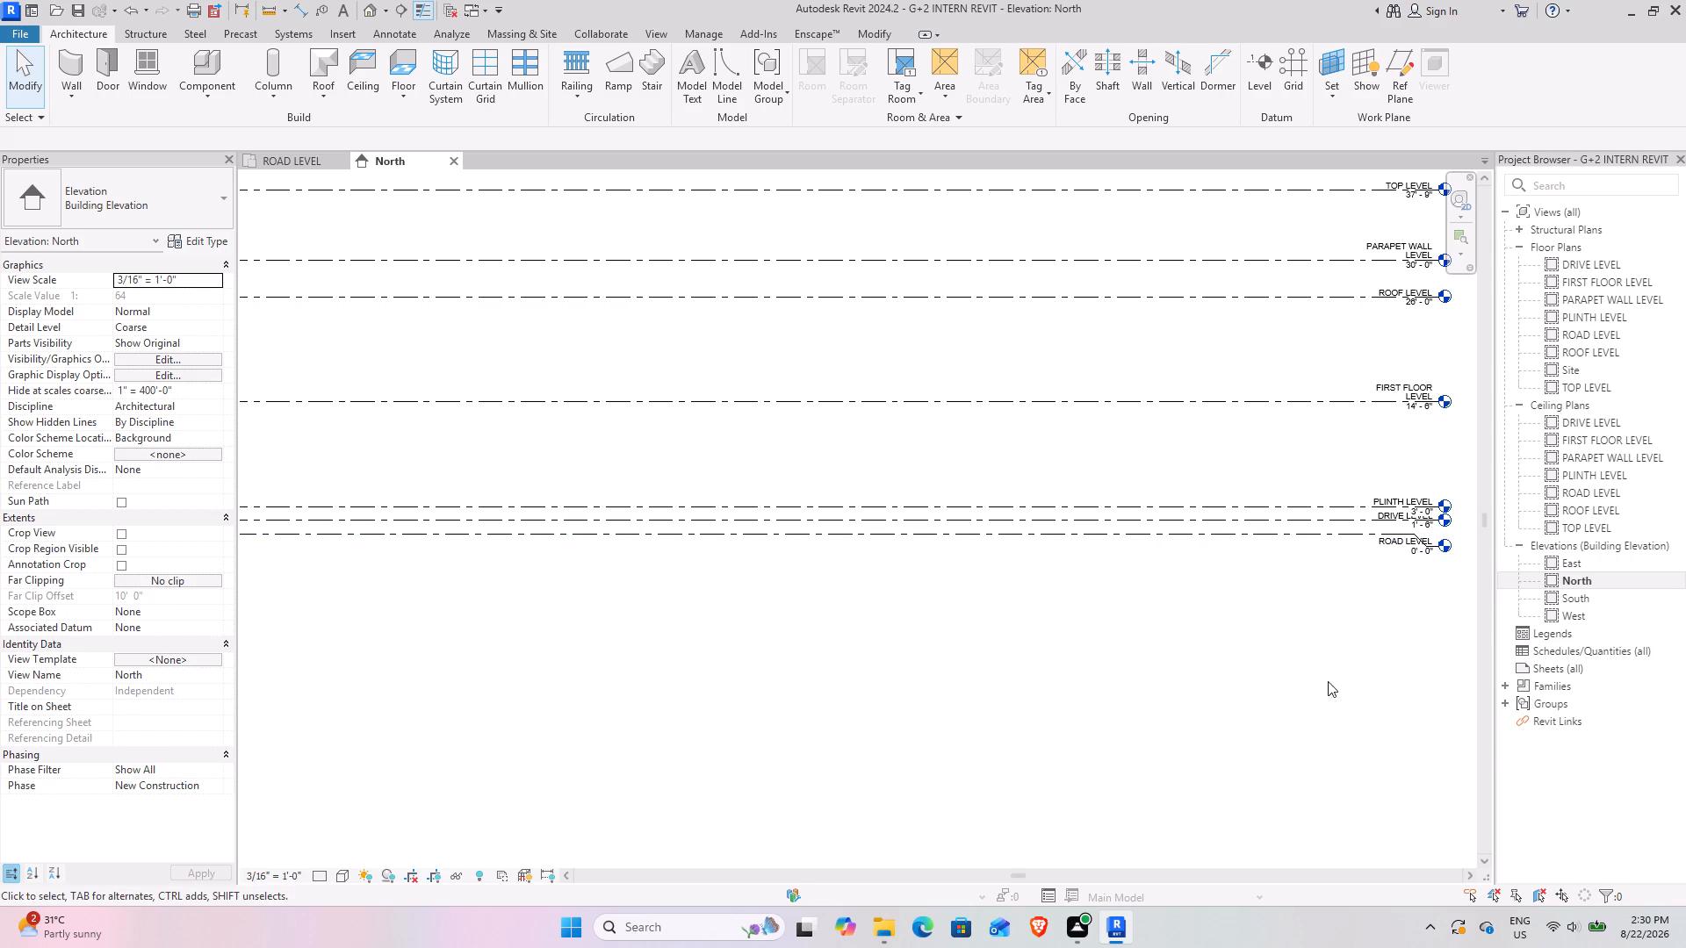
{"action": "scroll", "coordinate": [870, 420], "scroll_direction": "down", "scroll_amount": 3}
{"action": "middle_click_drag", "start_coordinate": [861, 438], "coordinate": [1088, 571]}
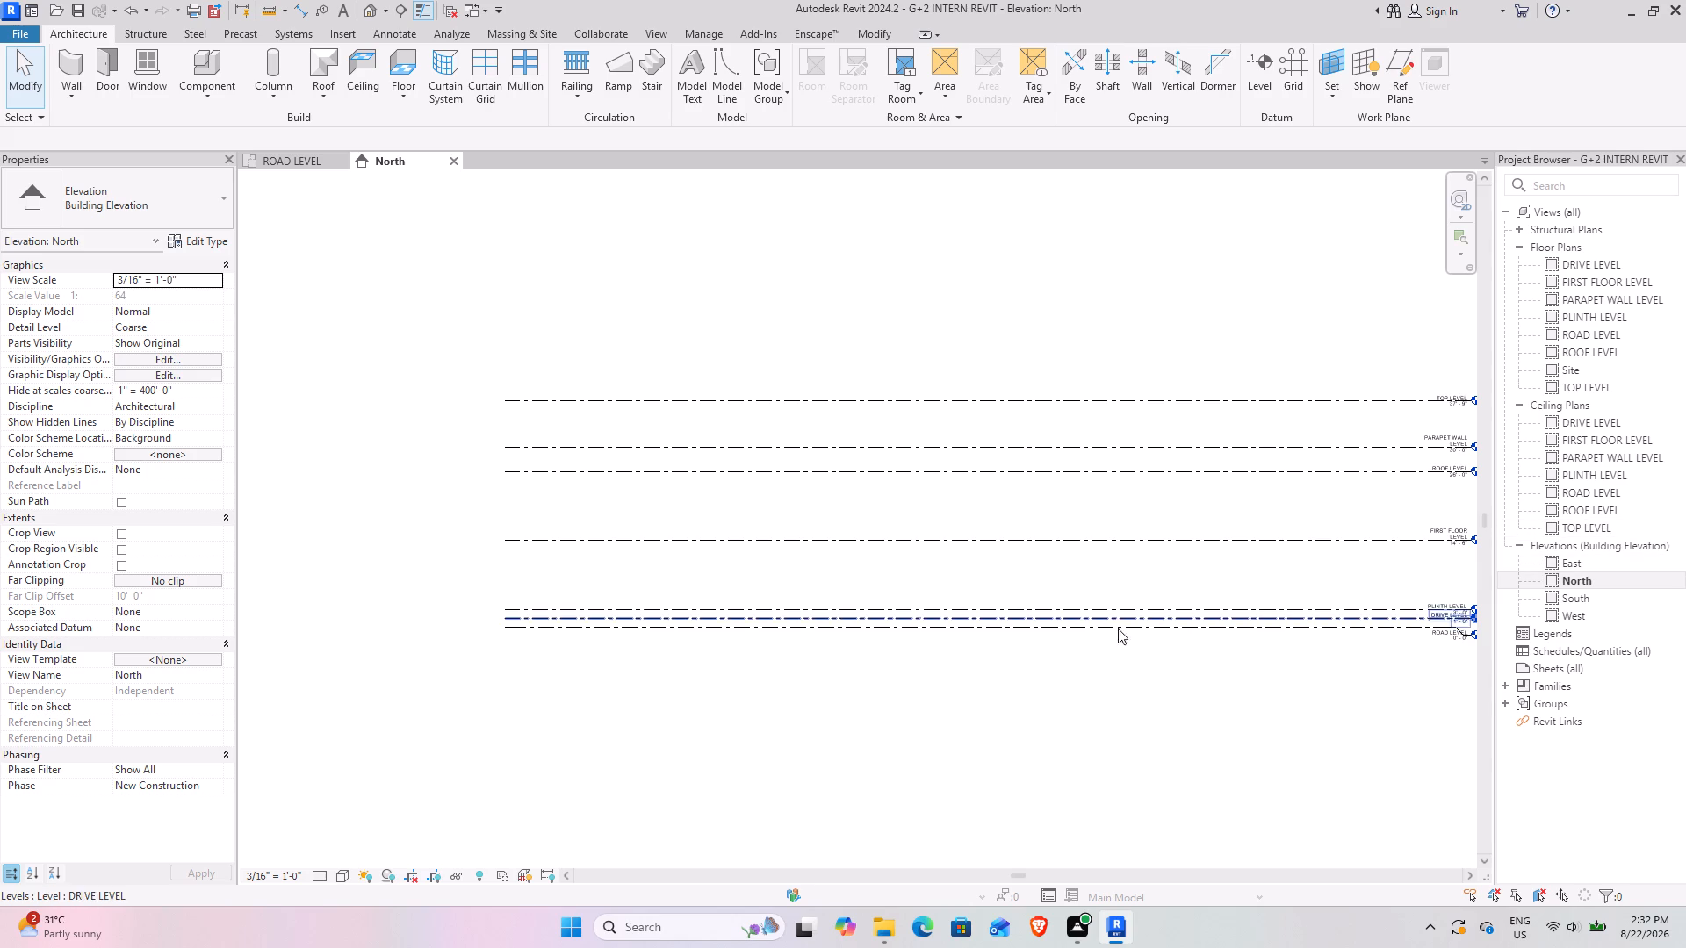
{"action": "scroll", "coordinate": [1156, 617], "scroll_direction": "down", "scroll_amount": 2}
{"action": "middle_click_drag", "start_coordinate": [1264, 617], "coordinate": [1147, 627]}
{"action": "scroll", "coordinate": [1126, 549], "scroll_direction": "up", "scroll_amount": 6}
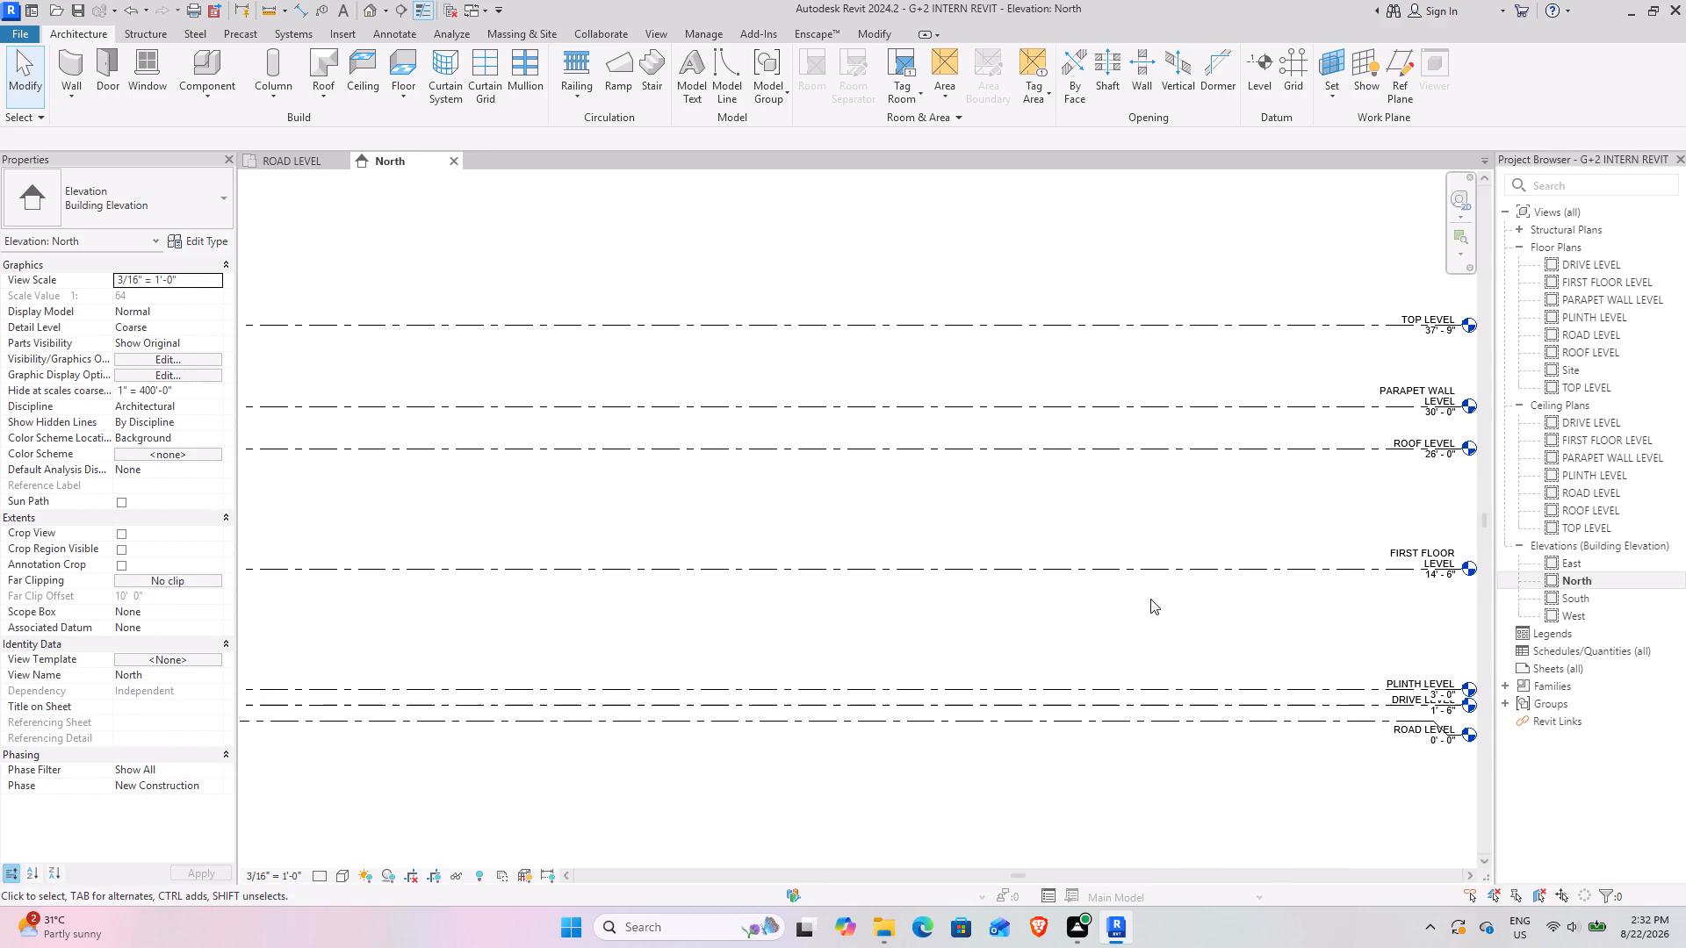
{"action": "scroll", "coordinate": [1112, 627], "scroll_direction": "down", "scroll_amount": 2}
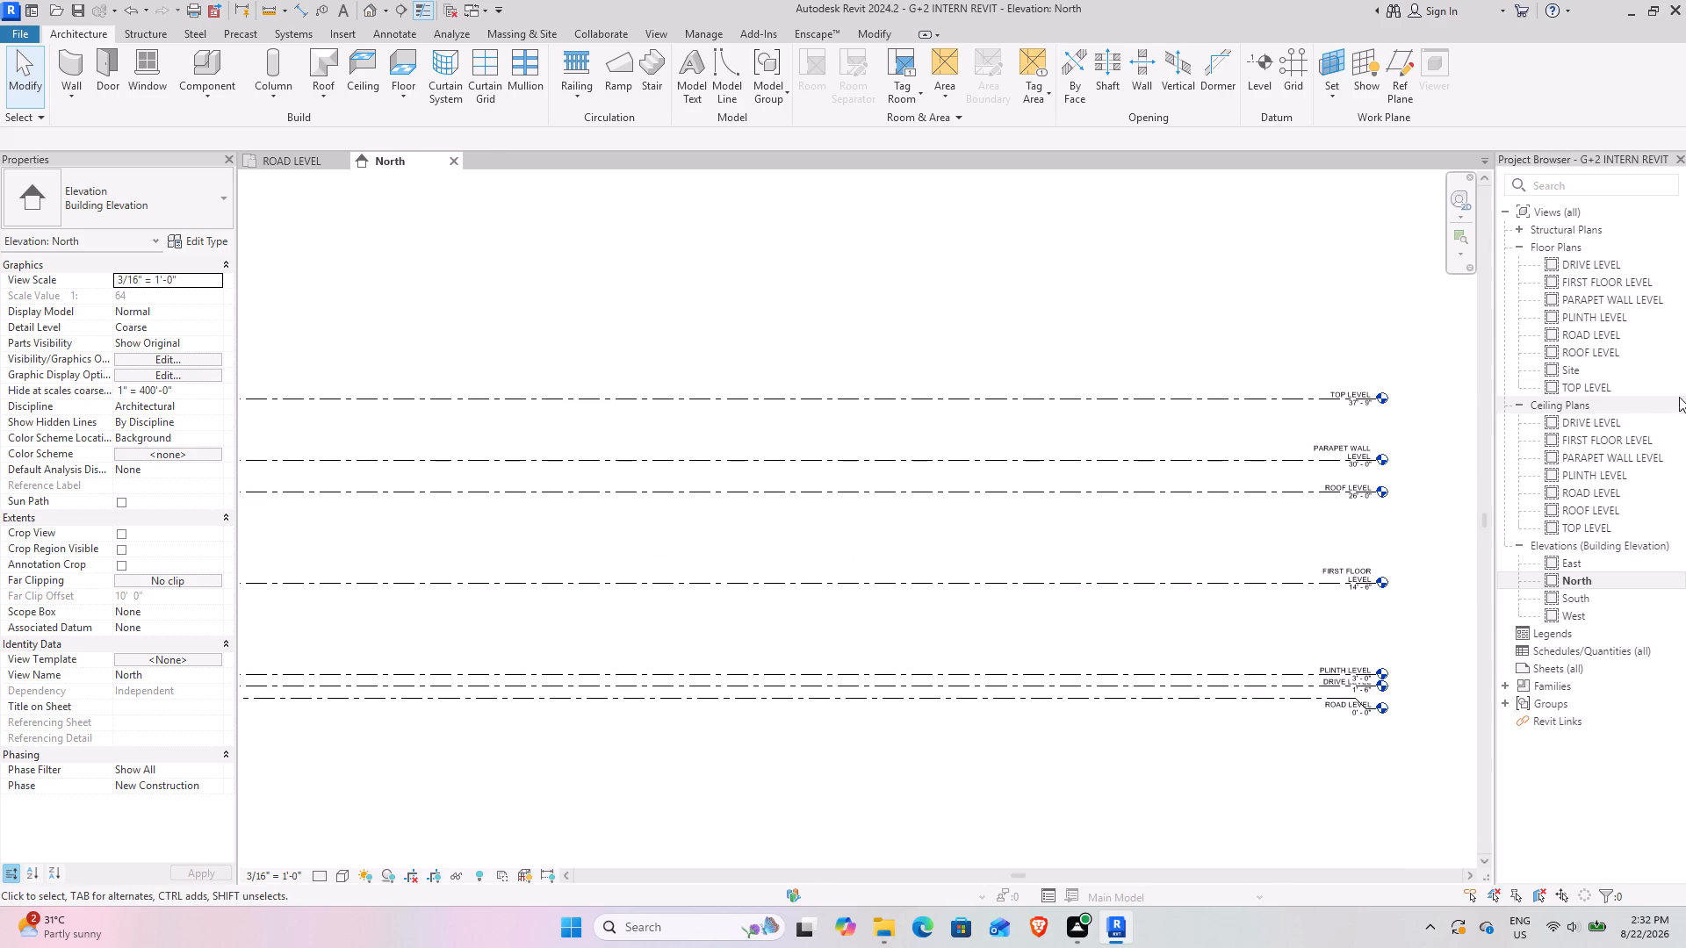
Open the ROAD LEVEL floor plan.
{"action": "double_click", "coordinate": [1608, 342]}
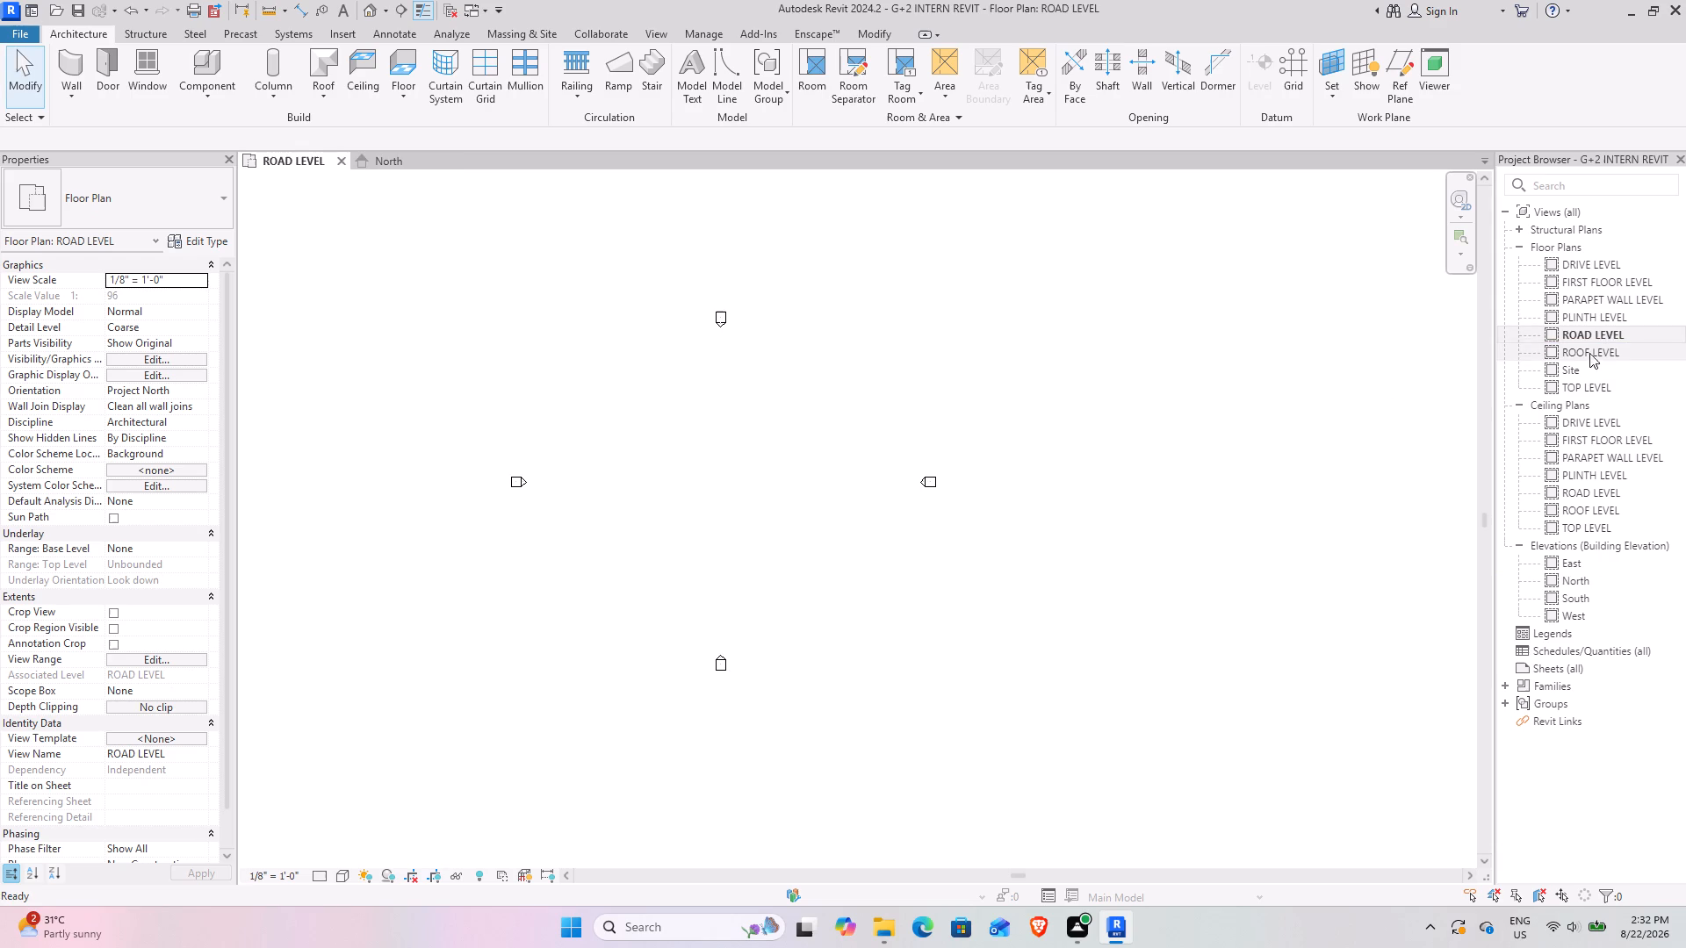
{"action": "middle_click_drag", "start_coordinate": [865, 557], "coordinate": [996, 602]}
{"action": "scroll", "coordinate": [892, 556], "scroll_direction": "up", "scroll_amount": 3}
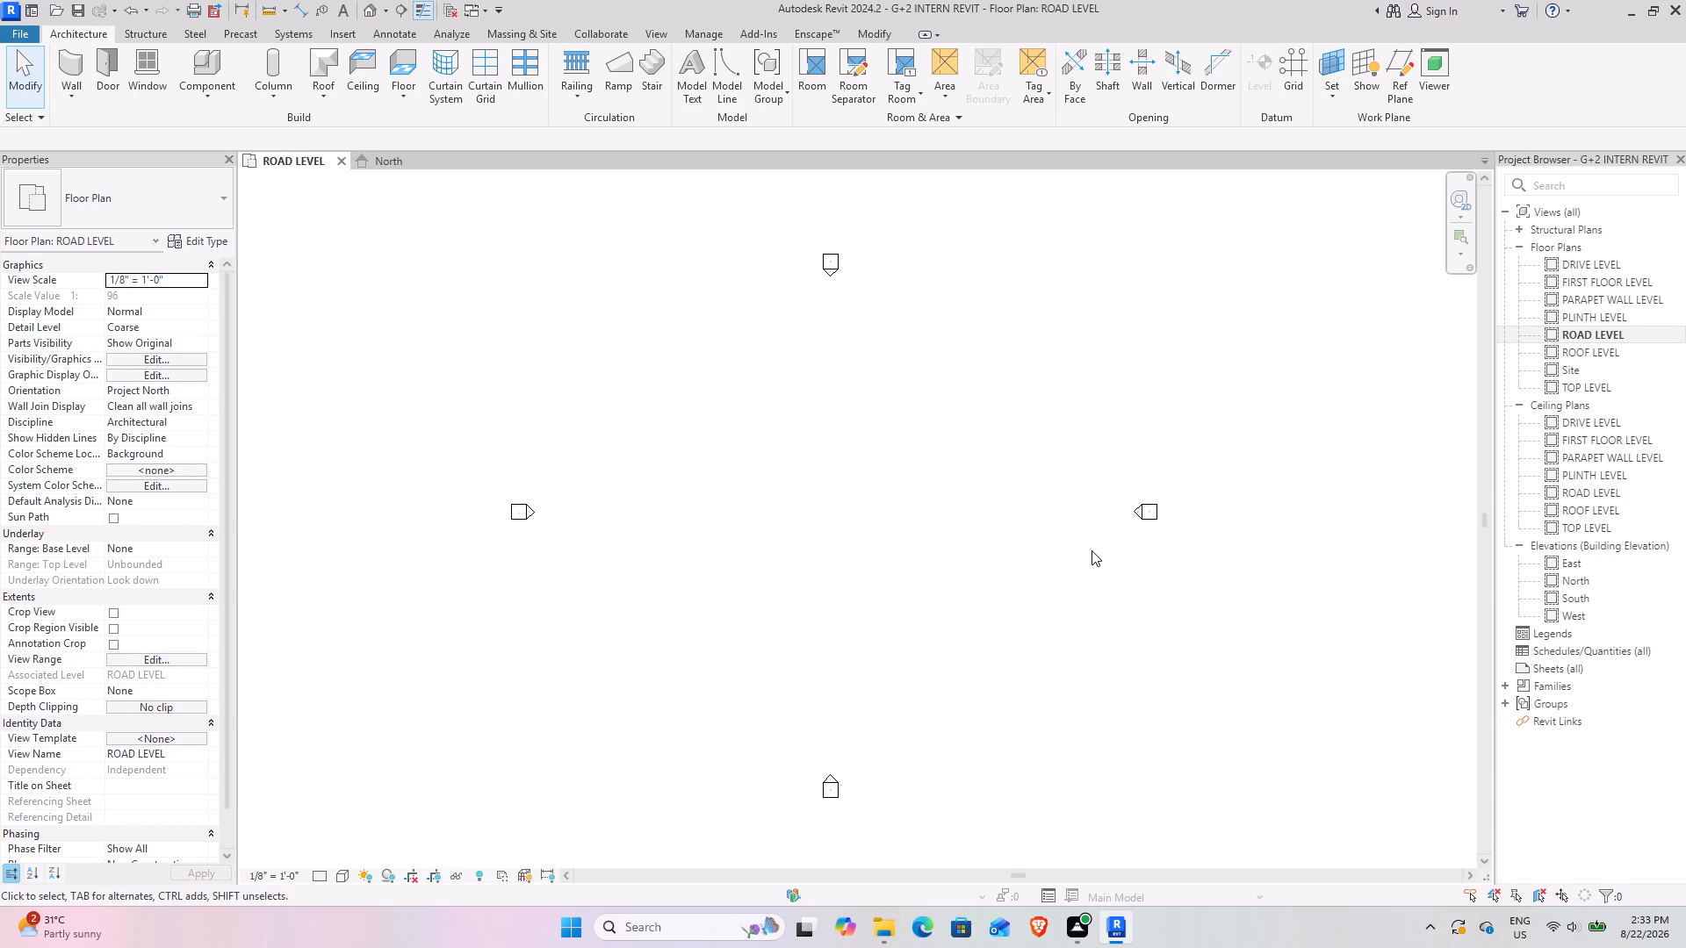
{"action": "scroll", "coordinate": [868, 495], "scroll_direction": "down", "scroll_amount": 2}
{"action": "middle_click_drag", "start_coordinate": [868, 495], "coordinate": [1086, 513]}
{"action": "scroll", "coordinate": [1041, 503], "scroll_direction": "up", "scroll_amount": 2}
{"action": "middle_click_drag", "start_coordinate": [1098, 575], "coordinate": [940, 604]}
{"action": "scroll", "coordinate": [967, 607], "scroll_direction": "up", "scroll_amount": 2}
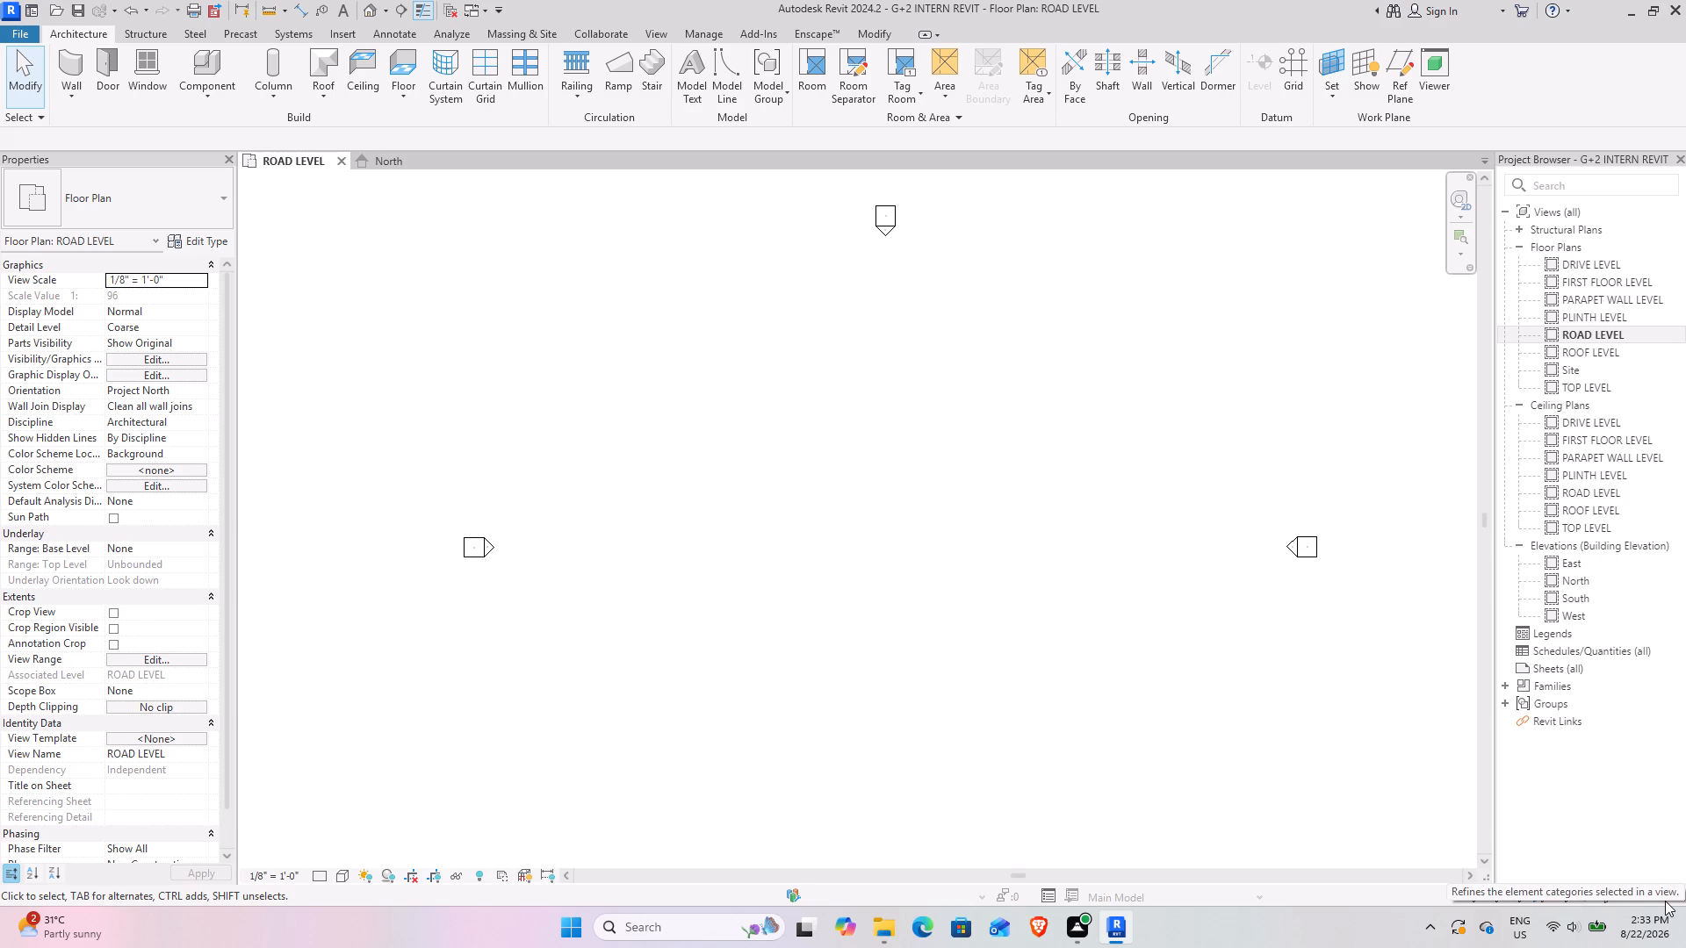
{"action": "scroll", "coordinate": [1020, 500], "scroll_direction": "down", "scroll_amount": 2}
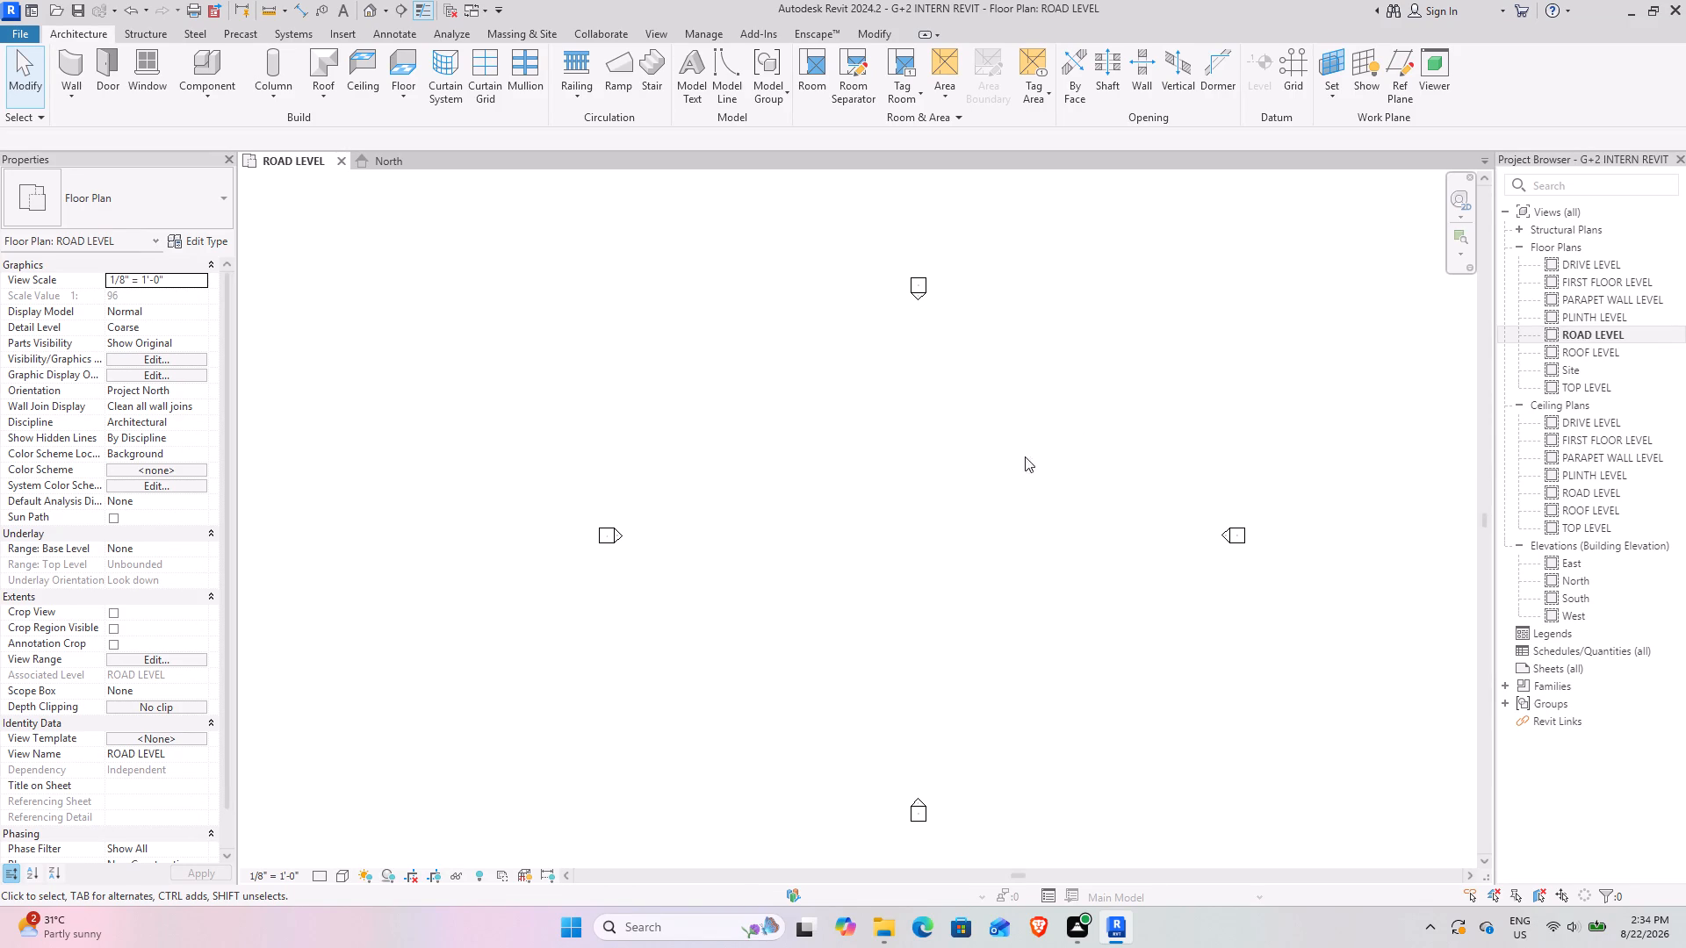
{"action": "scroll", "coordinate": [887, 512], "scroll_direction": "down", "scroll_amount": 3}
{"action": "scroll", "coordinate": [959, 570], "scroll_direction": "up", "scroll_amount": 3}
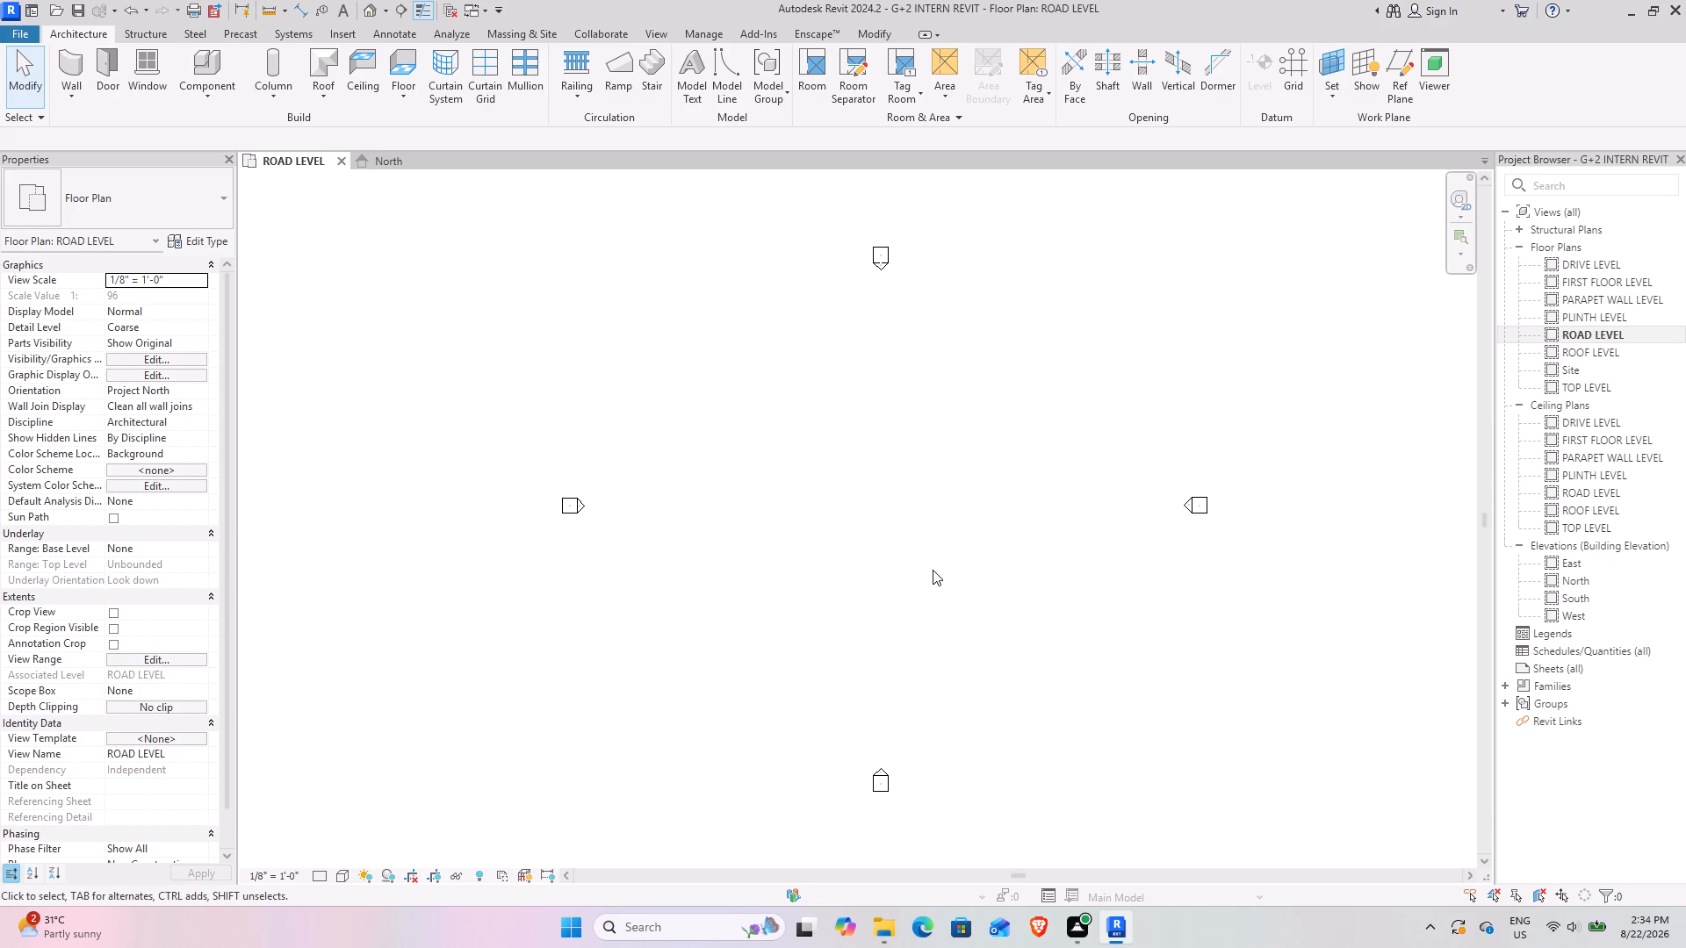
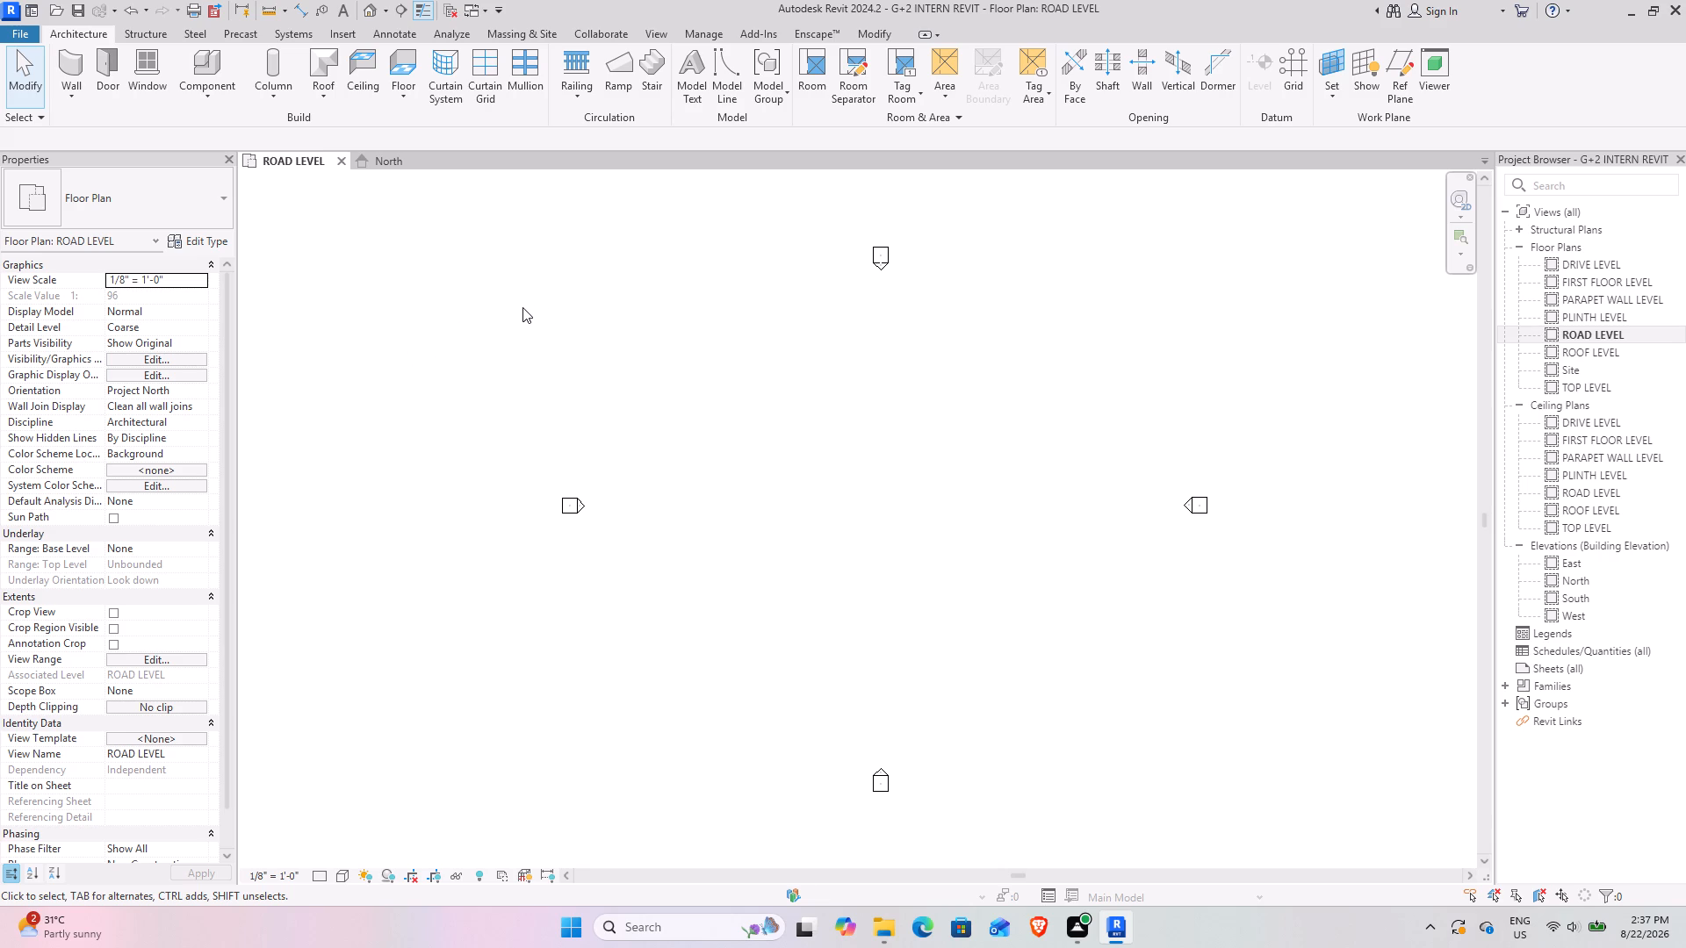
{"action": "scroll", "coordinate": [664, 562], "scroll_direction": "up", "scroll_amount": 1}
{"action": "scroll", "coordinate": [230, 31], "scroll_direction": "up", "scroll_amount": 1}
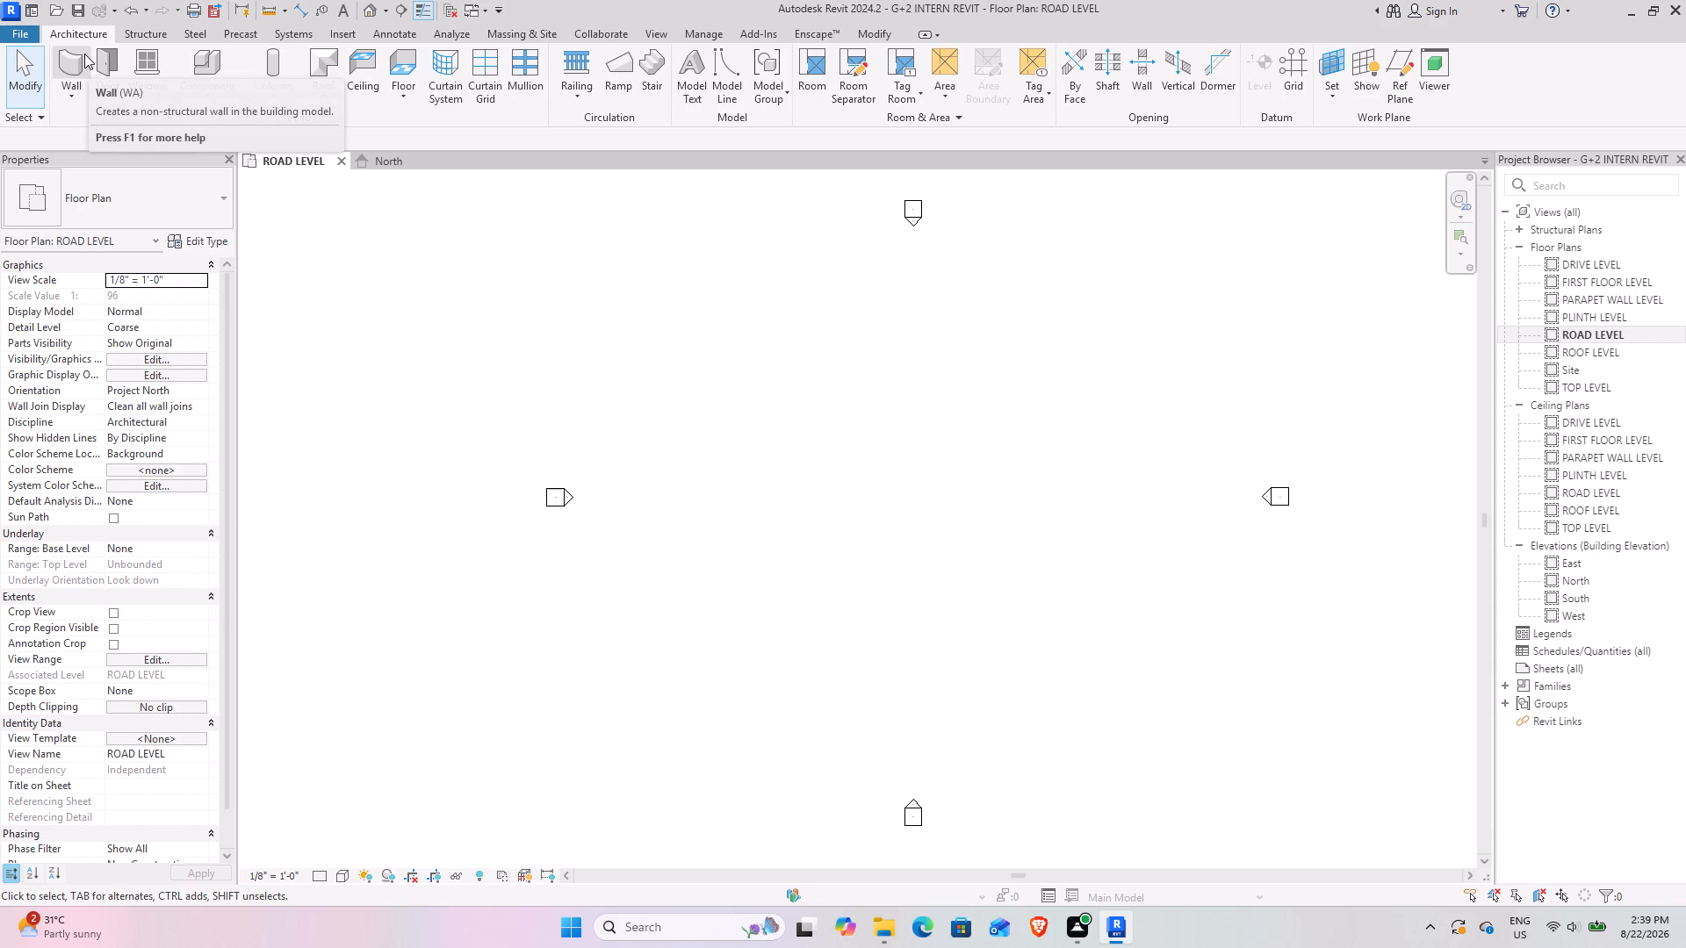
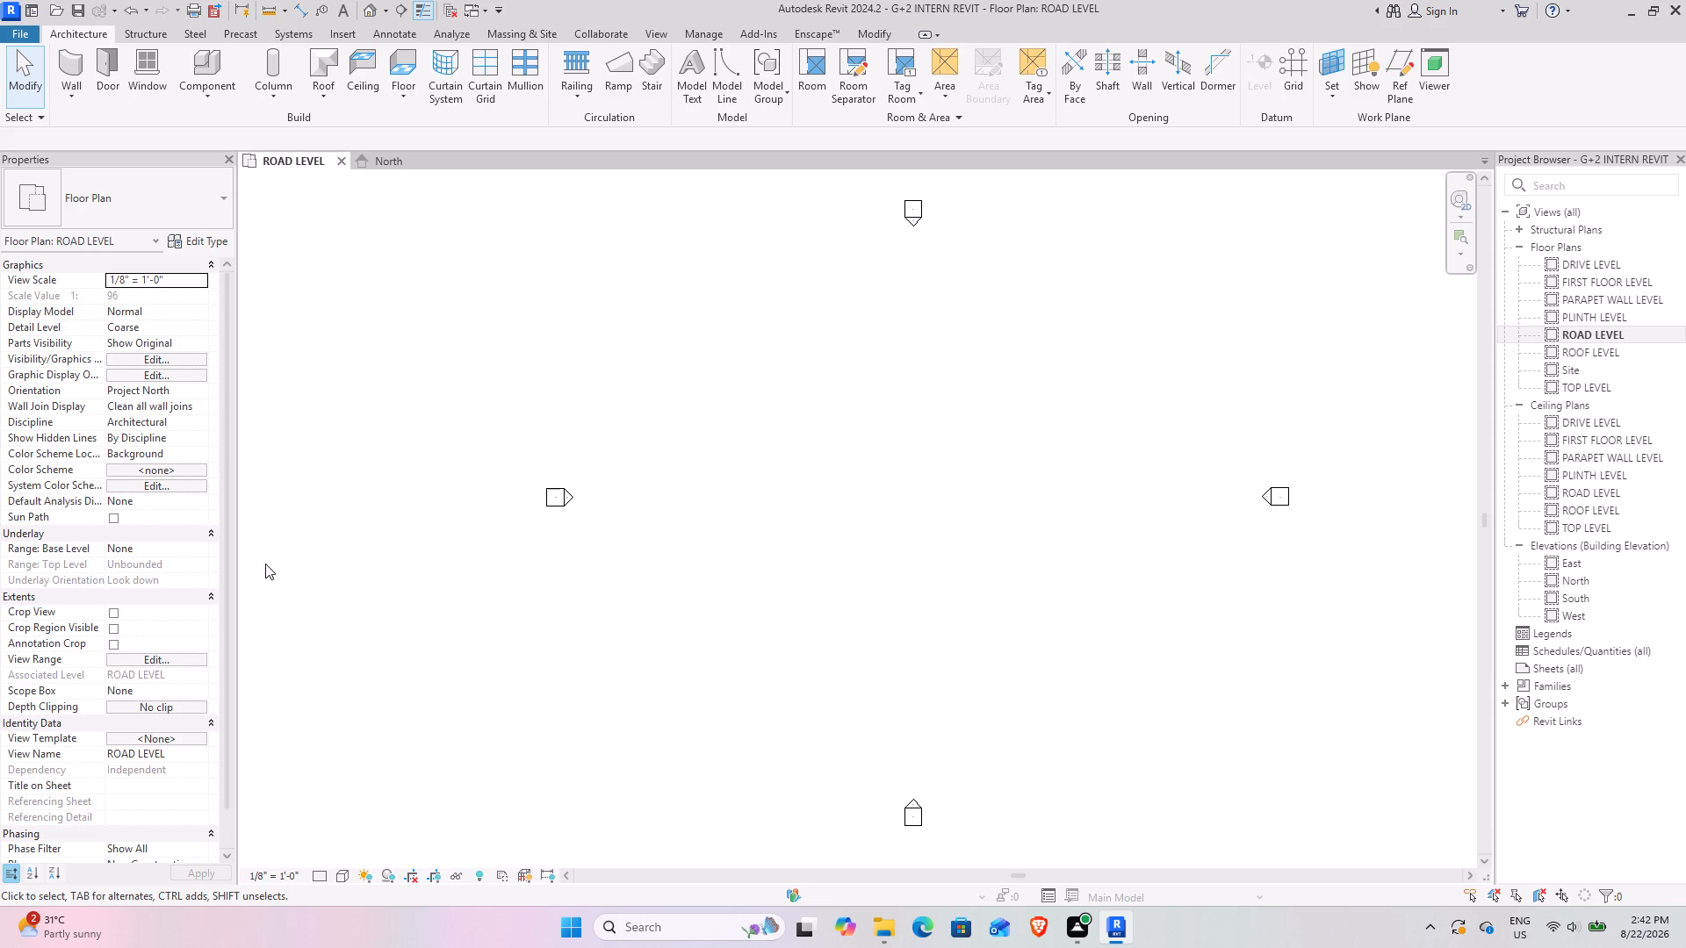
Begin a Generic - 8" wall on the ROAD LEVEL plan, placing its start point between the west and south elevation markers.
{"action": "left_click", "coordinate": [67, 61]}
{"action": "middle_click_drag", "start_coordinate": [765, 600], "coordinate": [493, 541]}
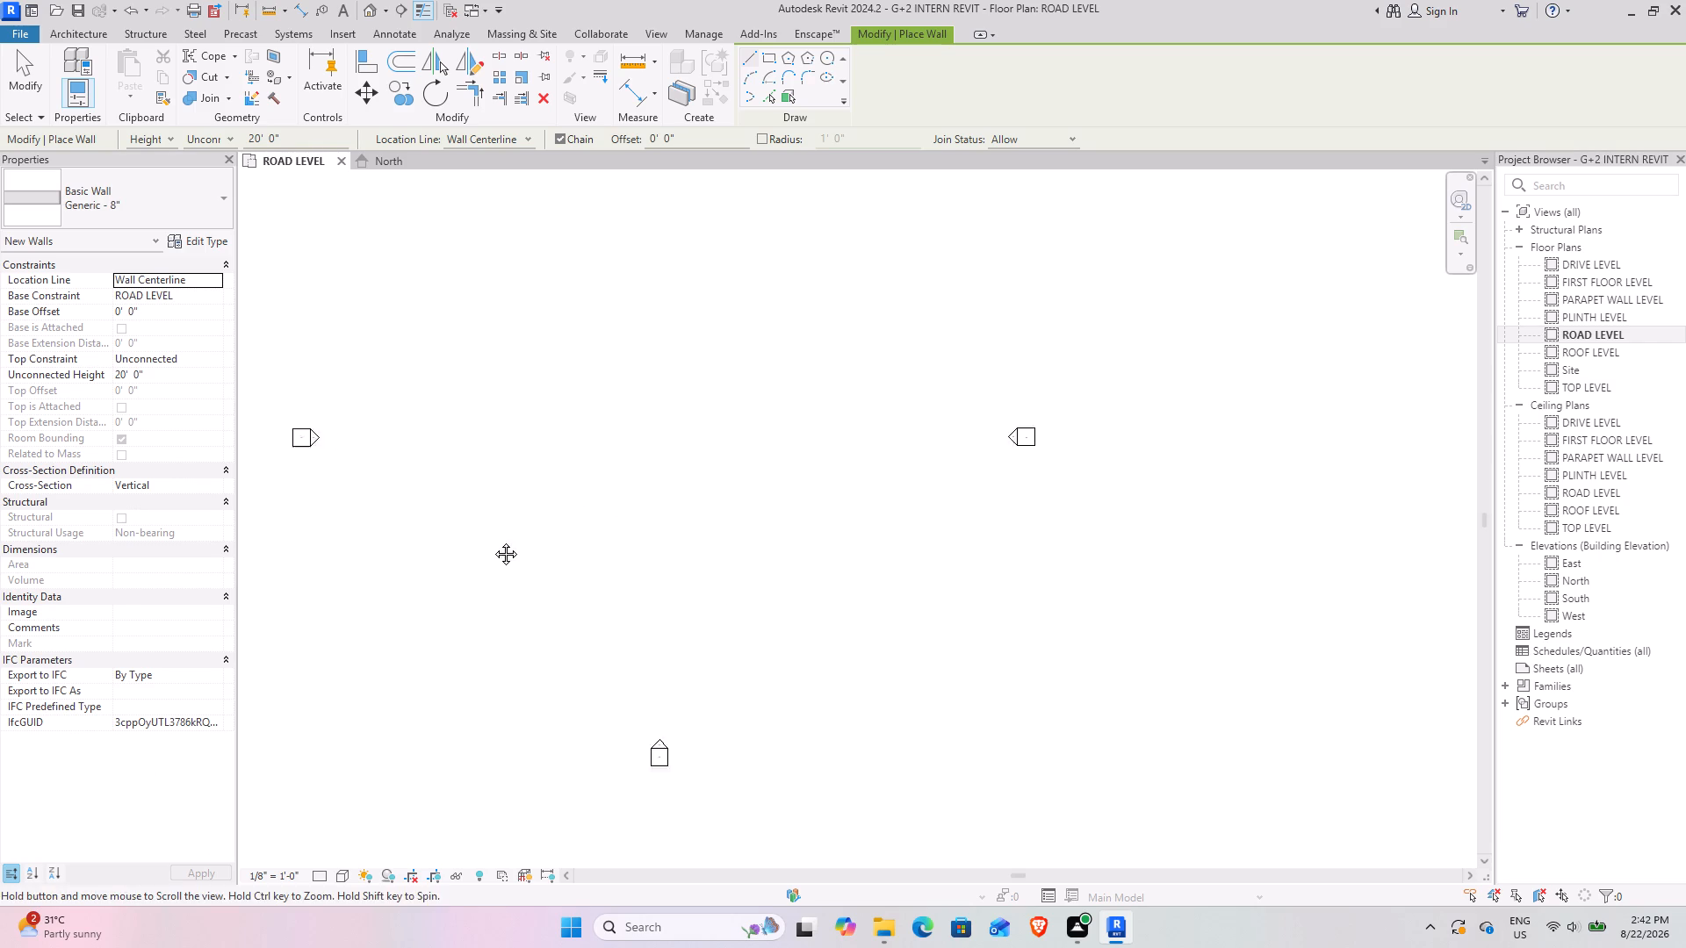
{"action": "middle_click_drag", "start_coordinate": [493, 541], "coordinate": [449, 541]}
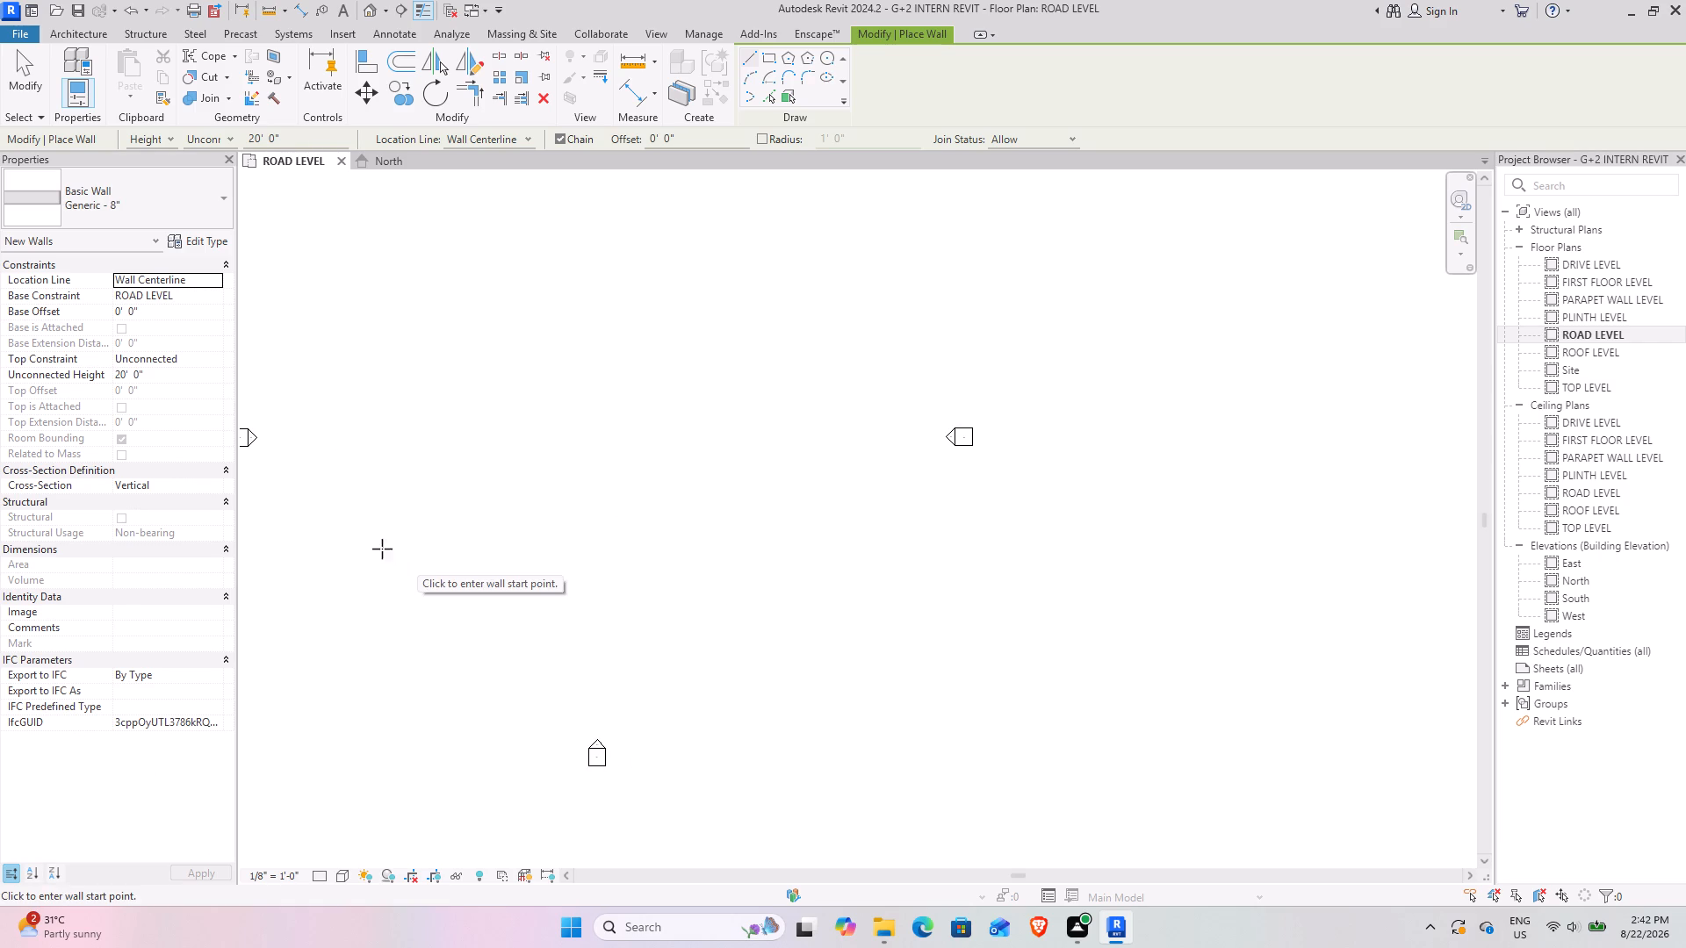
{"action": "left_click", "coordinate": [397, 542]}
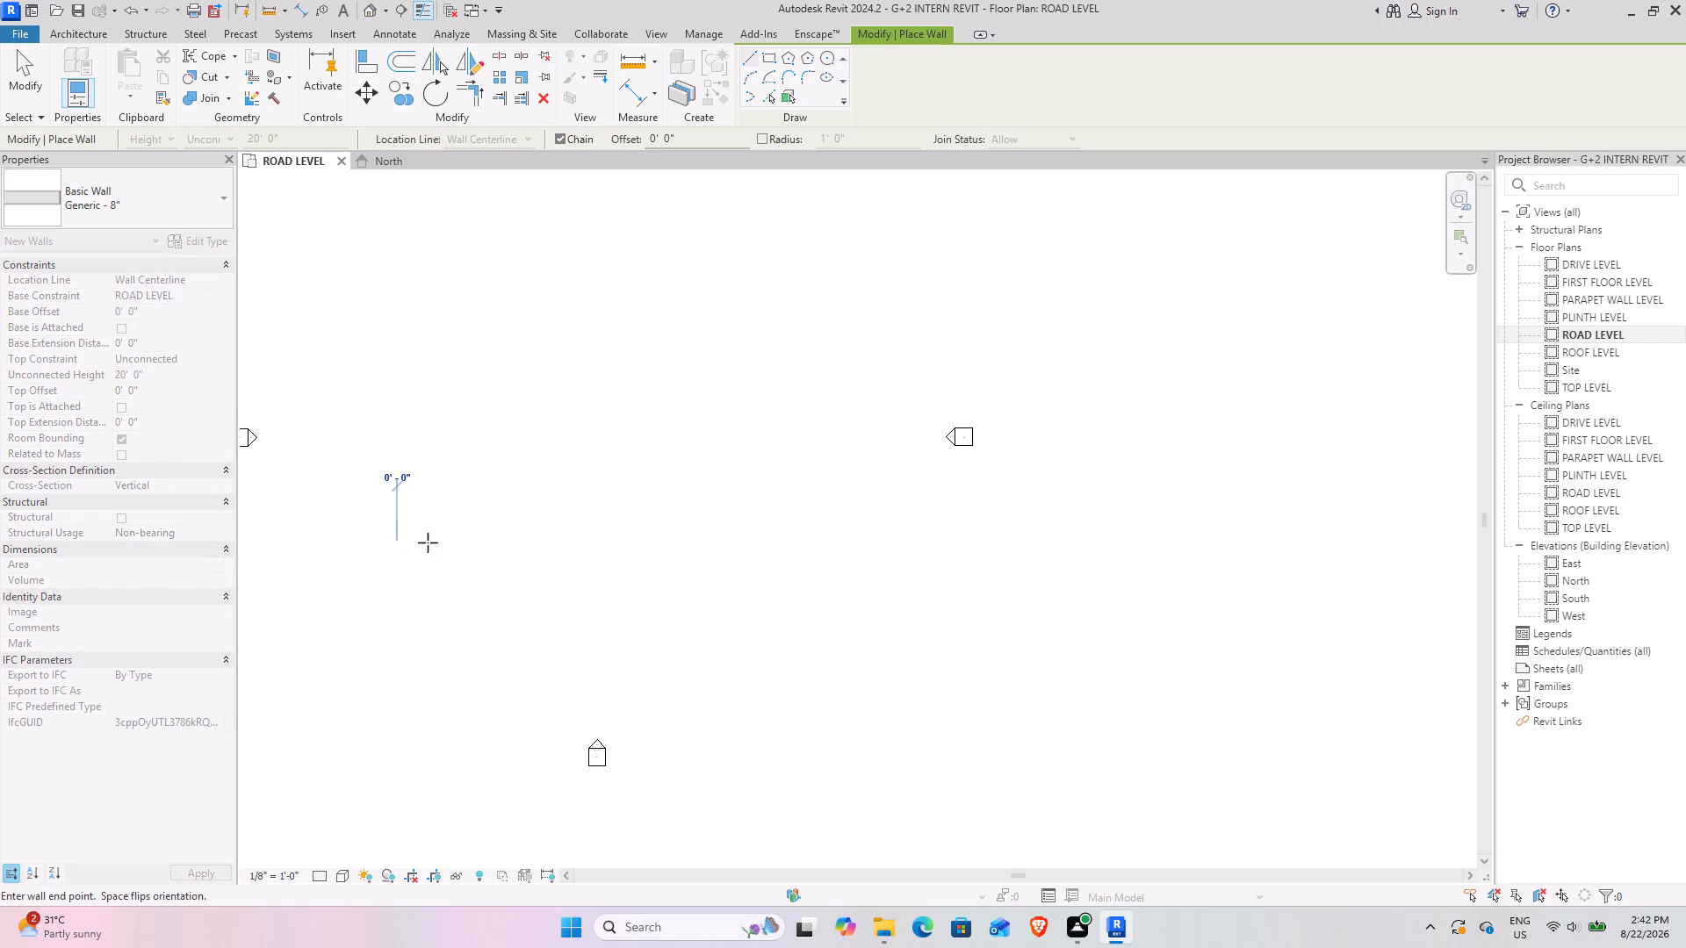
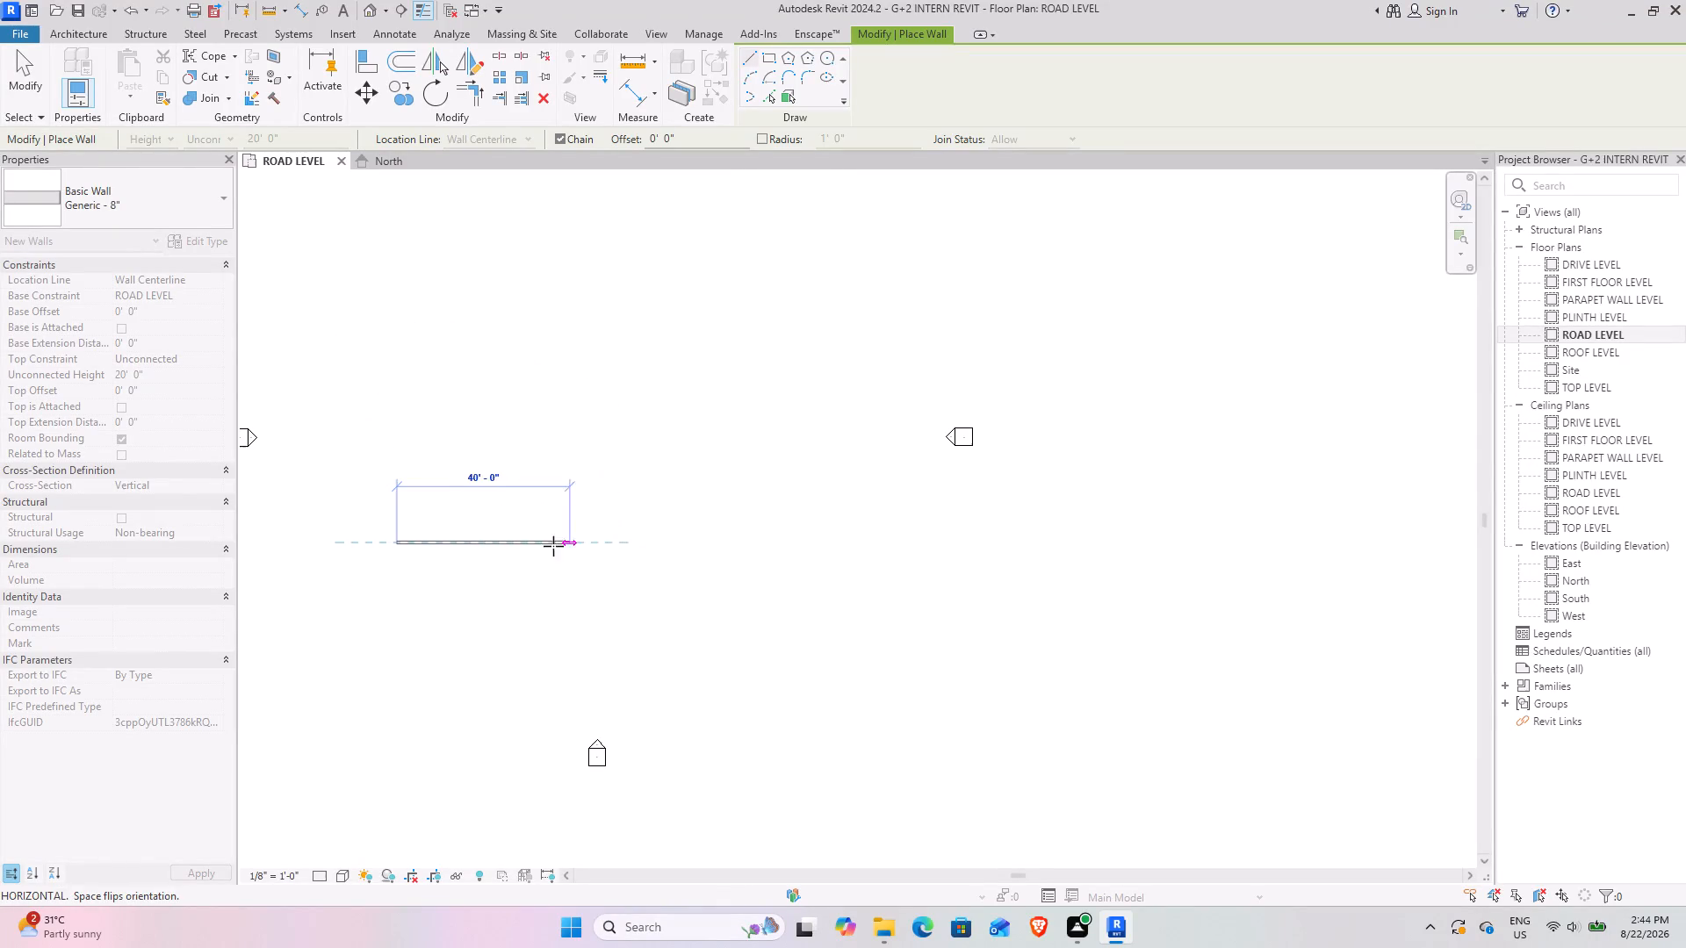
Finish the first wall segment horizontally eastward from its start point at a length of 3'.
{"action": "scroll", "coordinate": [429, 533], "scroll_direction": "up", "scroll_amount": 9}
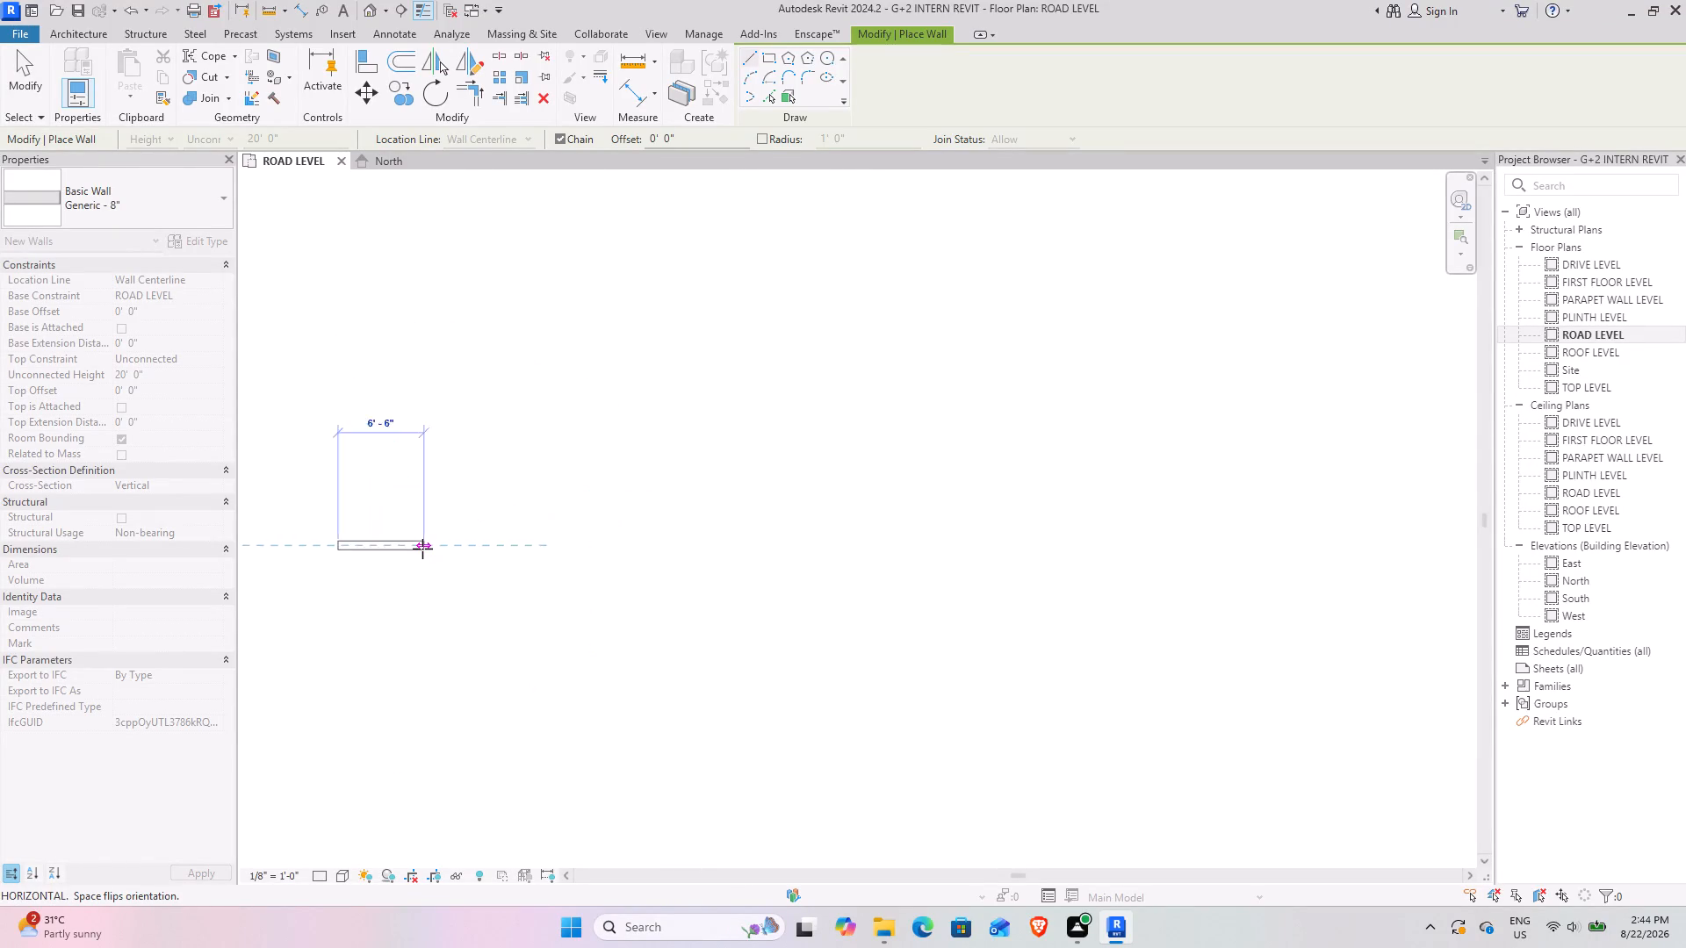
{"action": "scroll", "coordinate": [422, 549], "scroll_direction": "up", "scroll_amount": 1}
{"action": "middle_click_drag", "start_coordinate": [422, 549], "coordinate": [594, 551]}
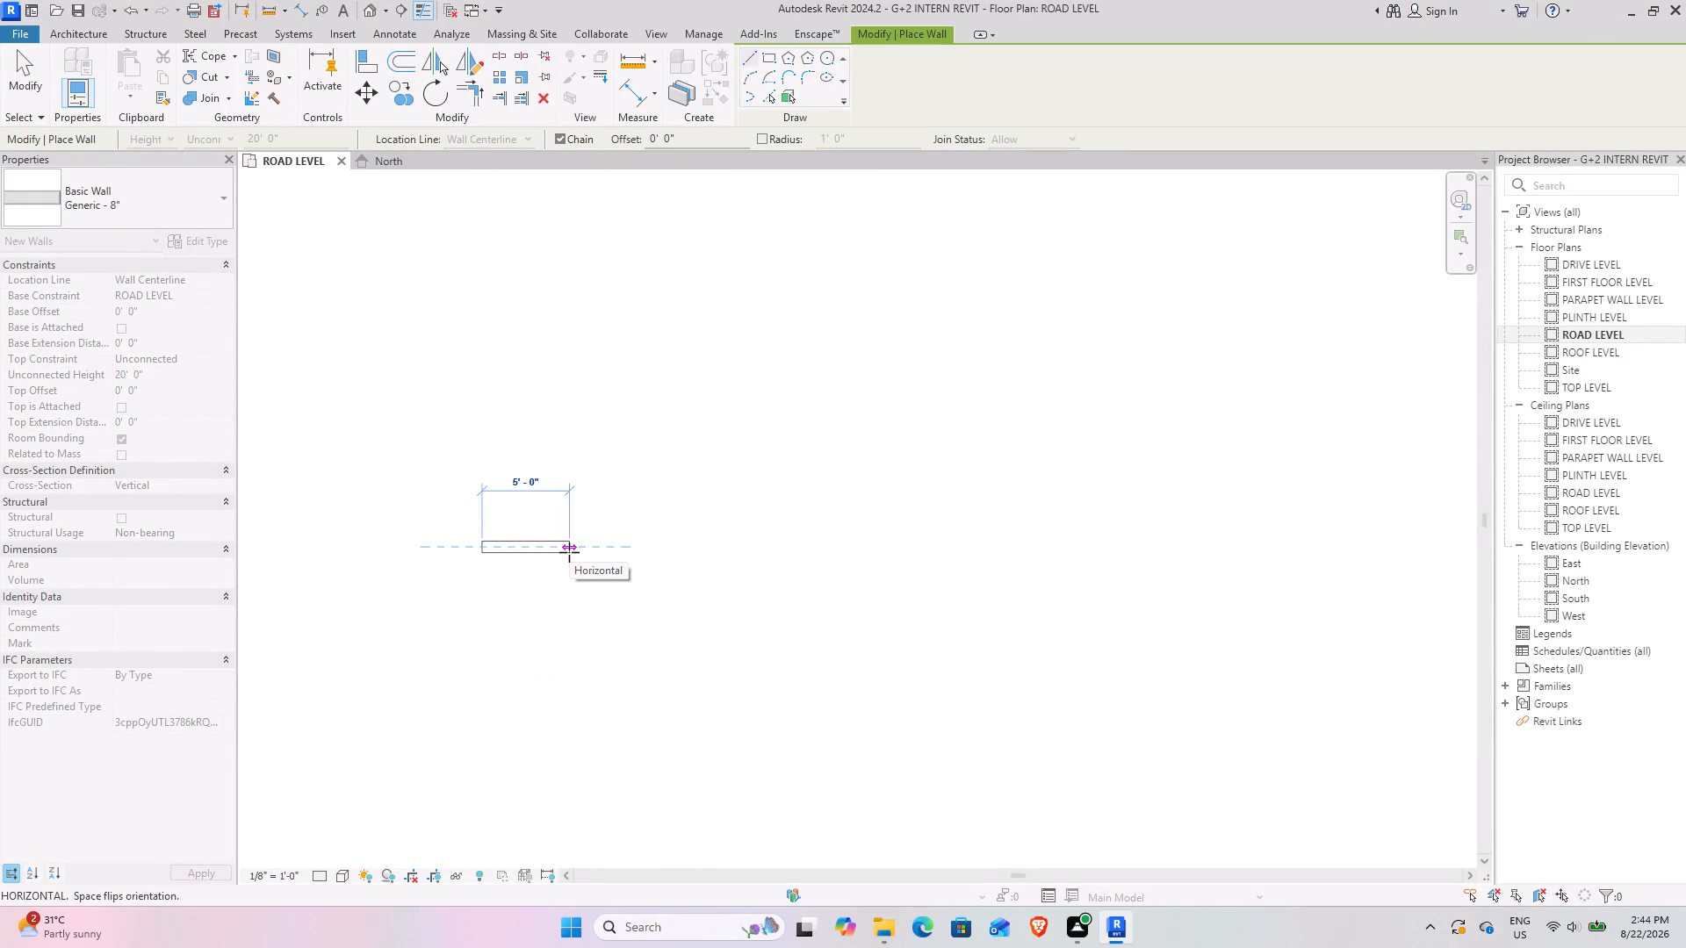
{"action": "key", "text": "3"}
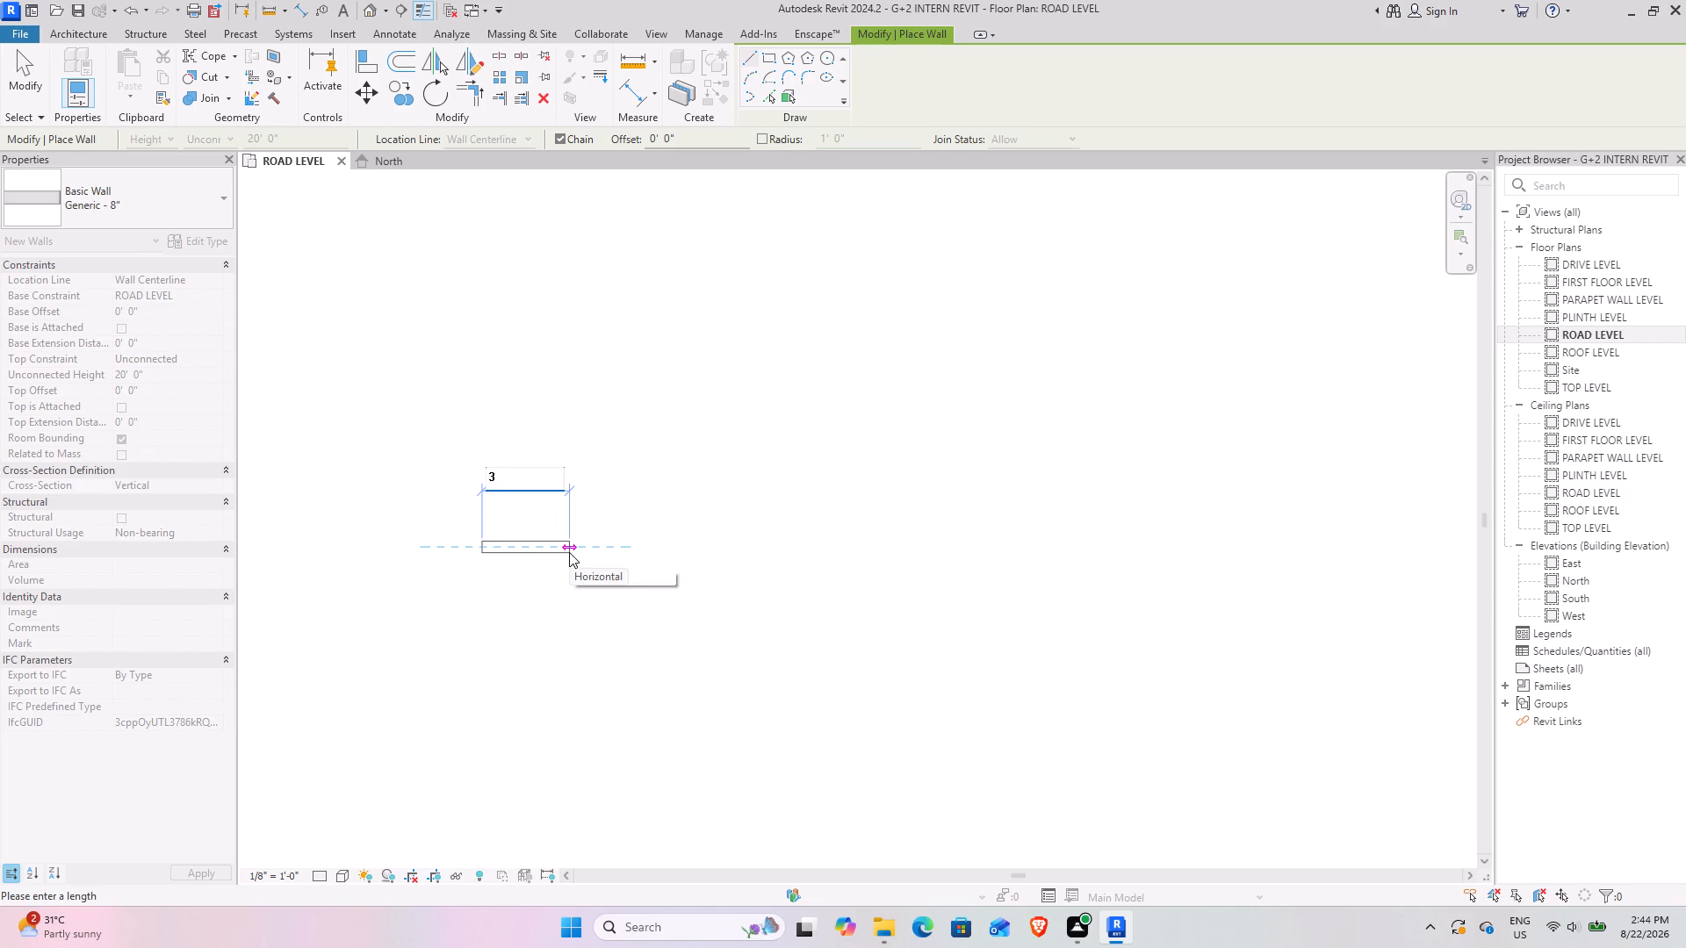
{"action": "key", "text": "Return"}
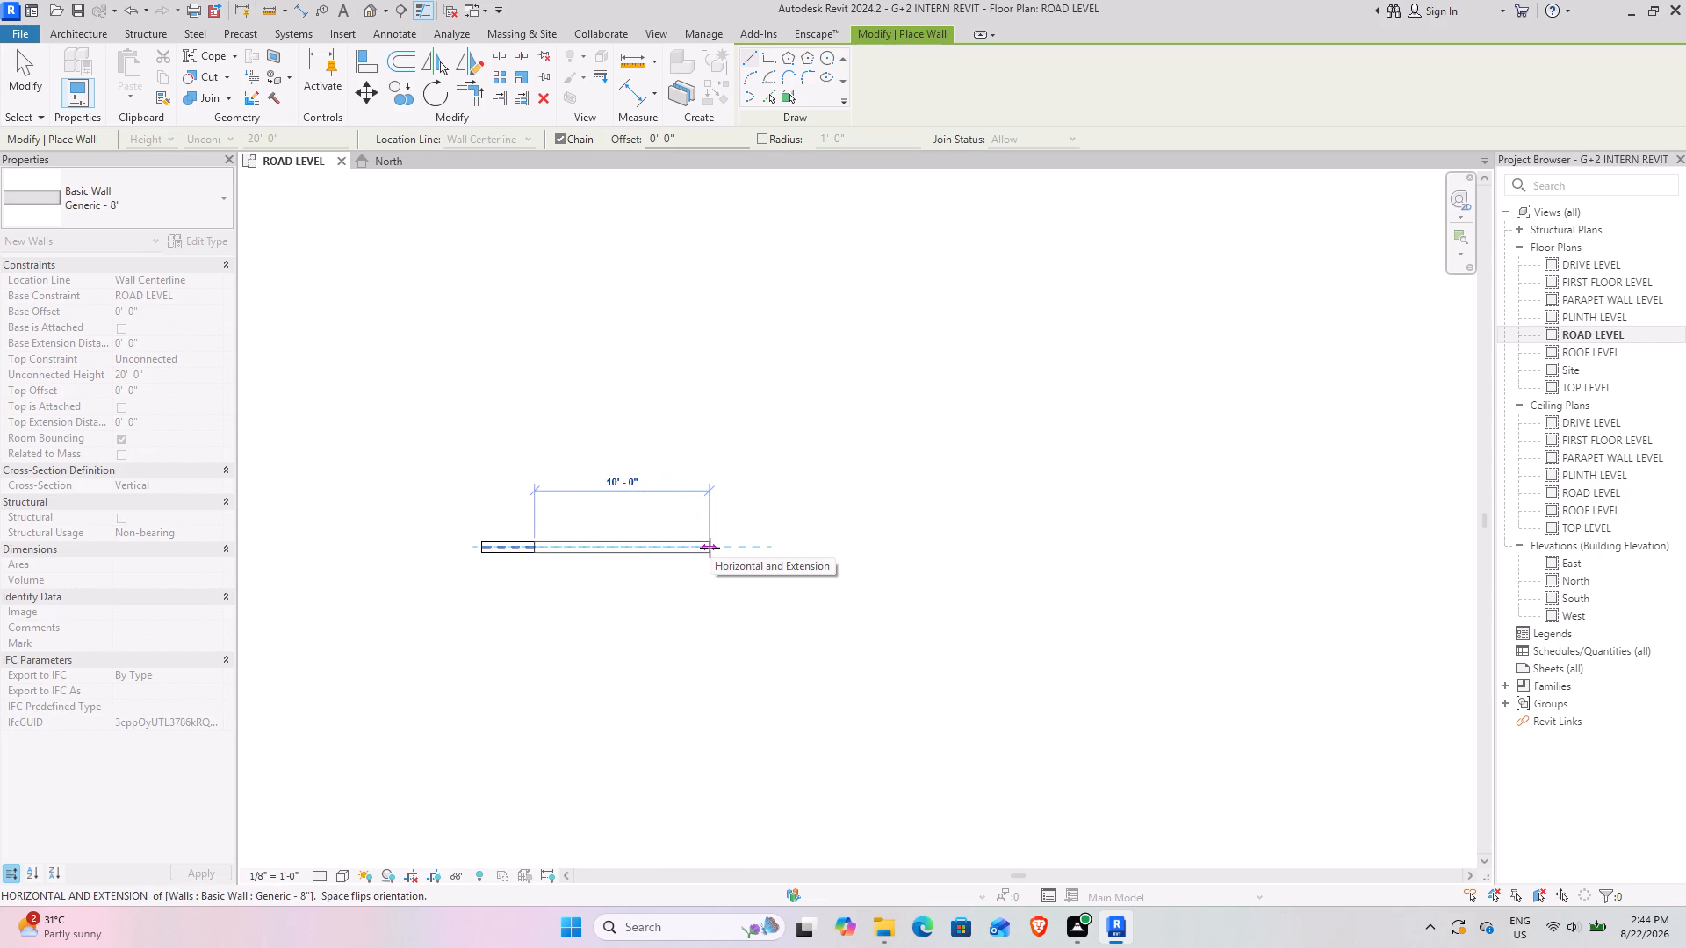
Continue the wall in the same straight line with a second segment 8' 4.5" long and end the chain.
{"action": "key", "text": "8"}
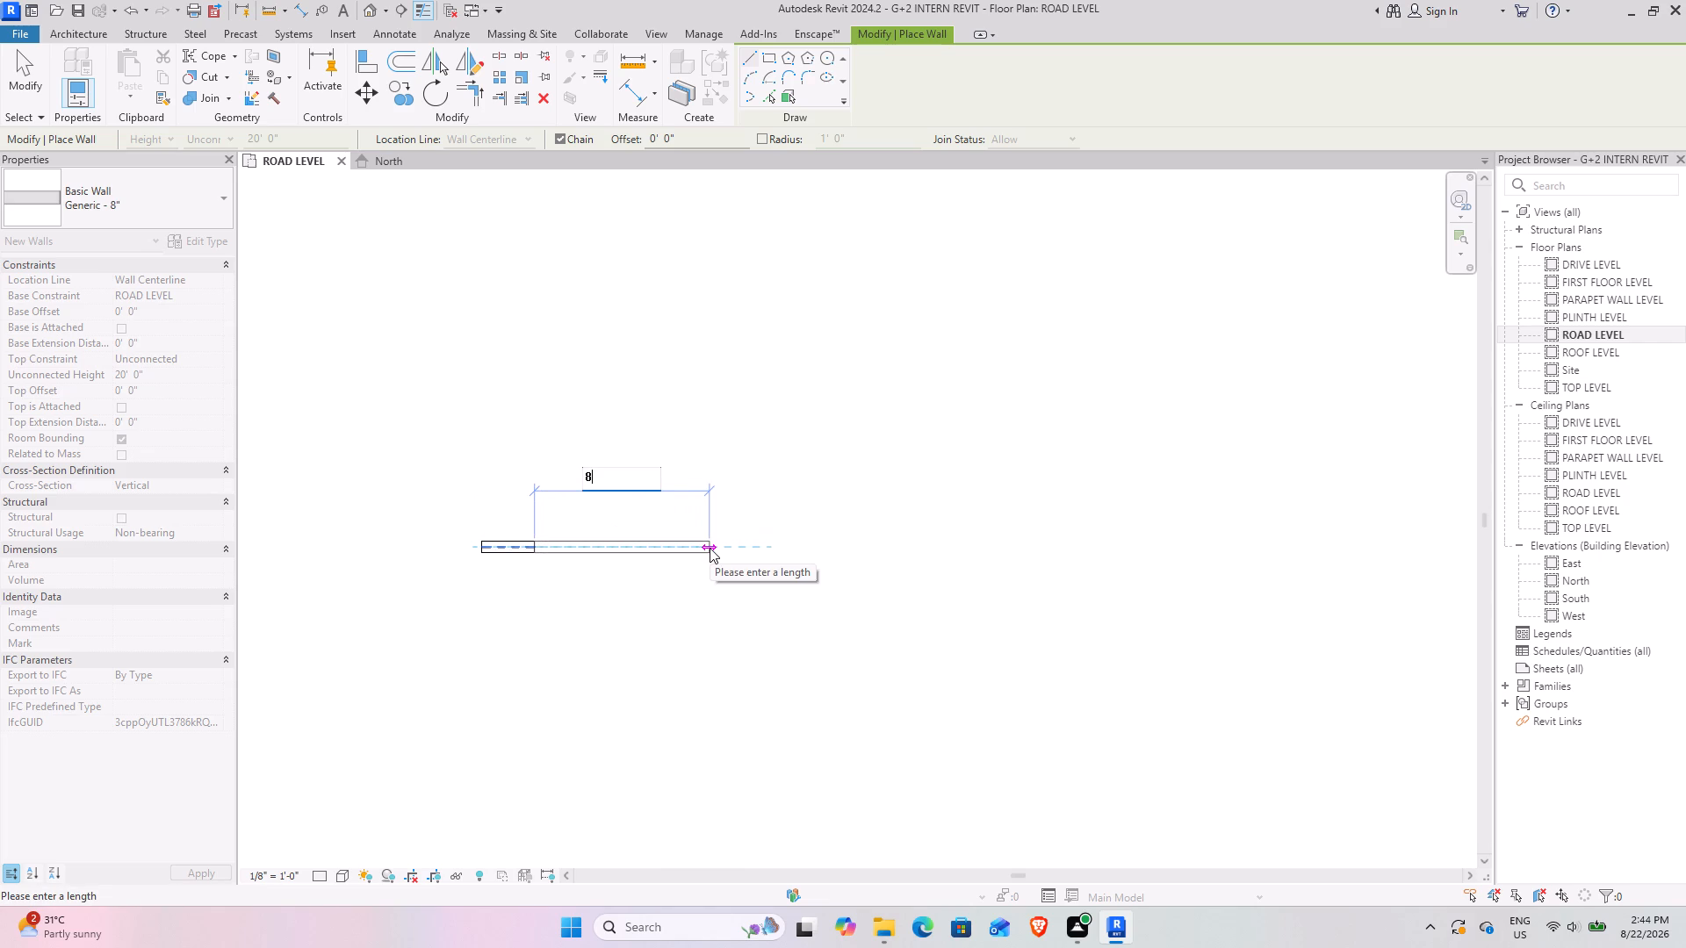
{"action": "type", "text": "'4.5"}
{"action": "key", "text": "Return"}
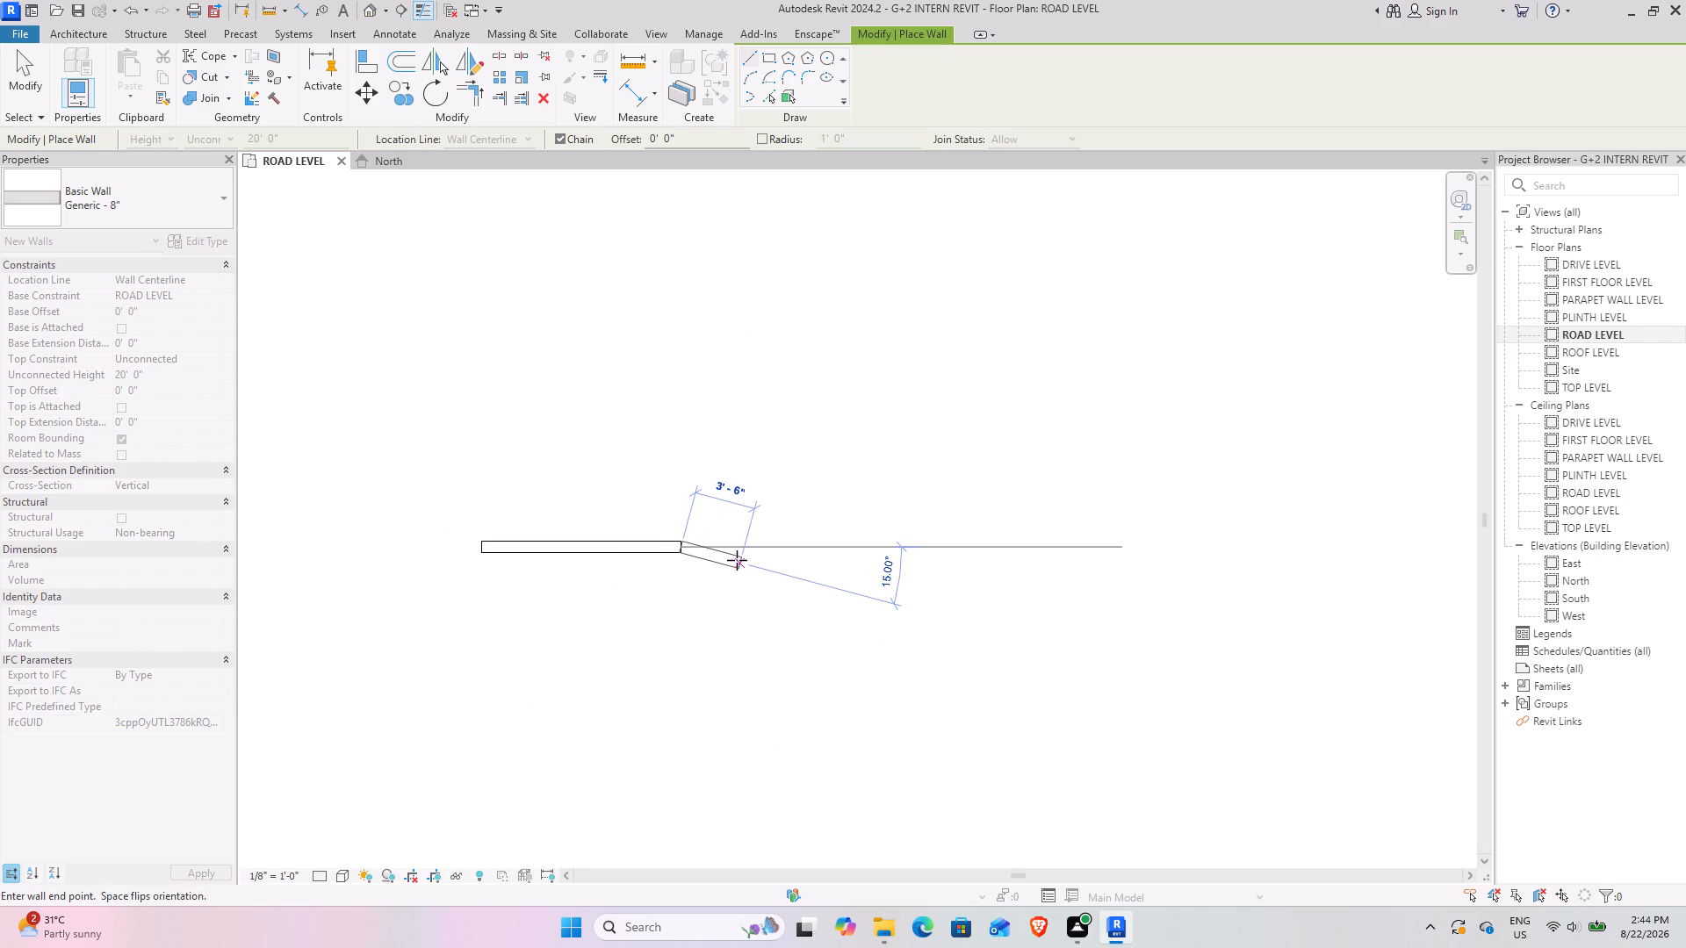
{"action": "key", "text": "Escape"}
Check the overall length of the two wall segments with an aligned dimension between their outer ends, without placing it.
{"action": "scroll", "coordinate": [641, 564], "scroll_direction": "up", "scroll_amount": 6}
{"action": "middle_click_drag", "start_coordinate": [605, 578], "coordinate": [831, 568]}
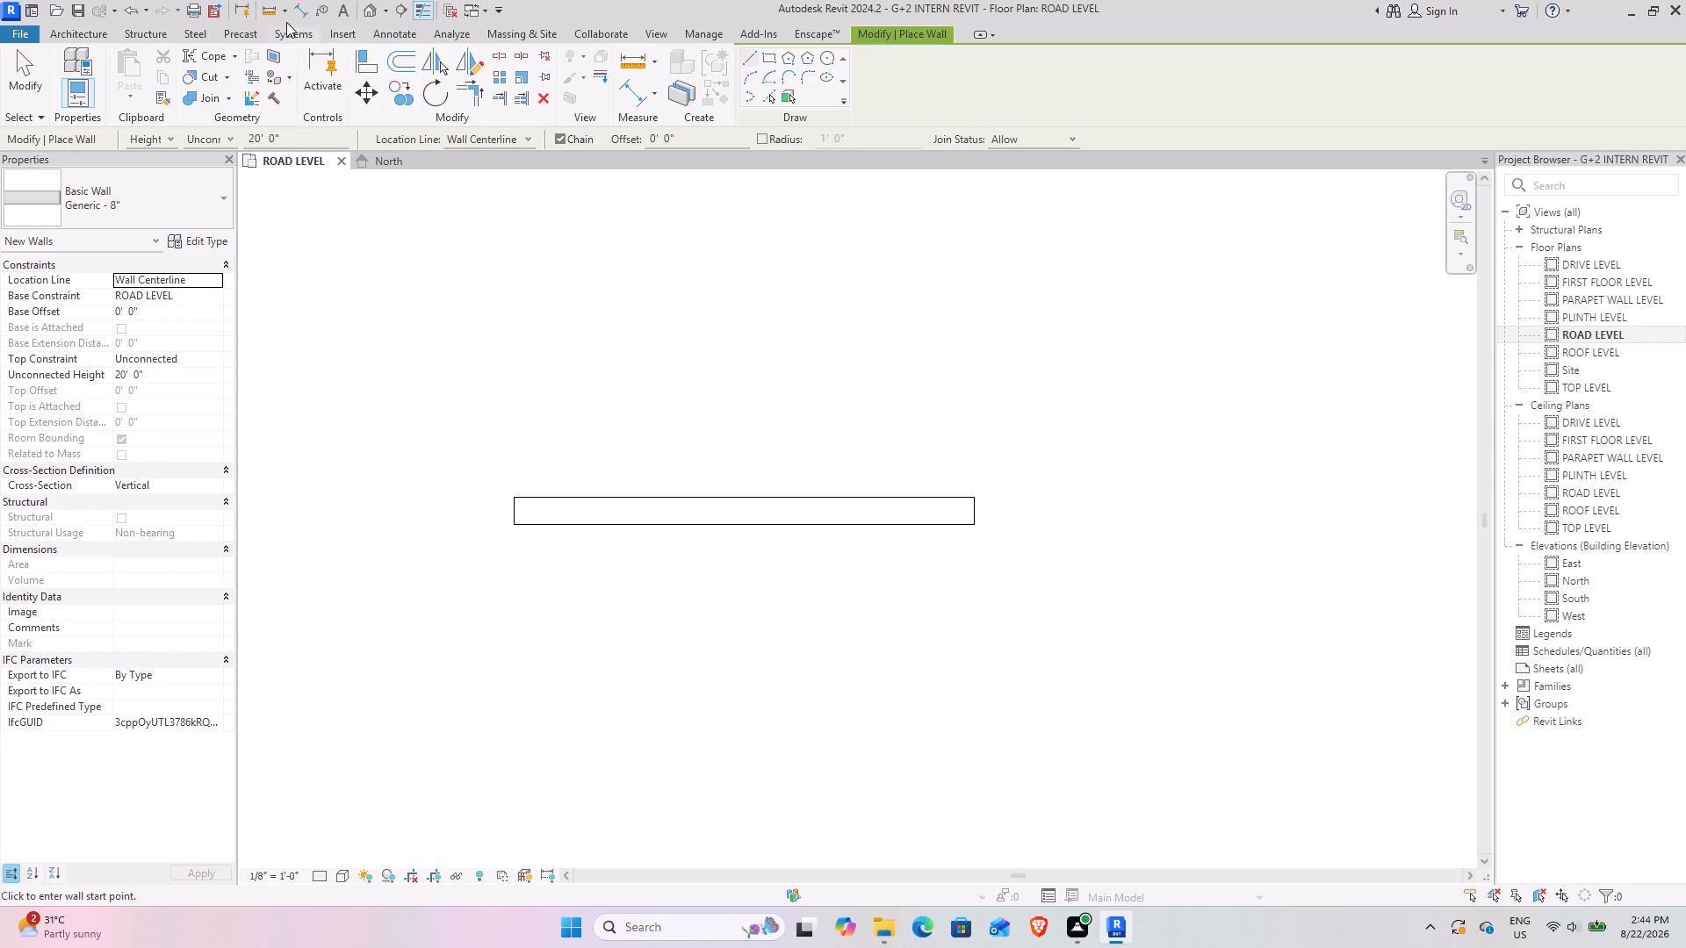
{"action": "left_click", "coordinate": [300, 1]}
{"action": "left_click_drag", "start_coordinate": [513, 513], "coordinate": [533, 513]}
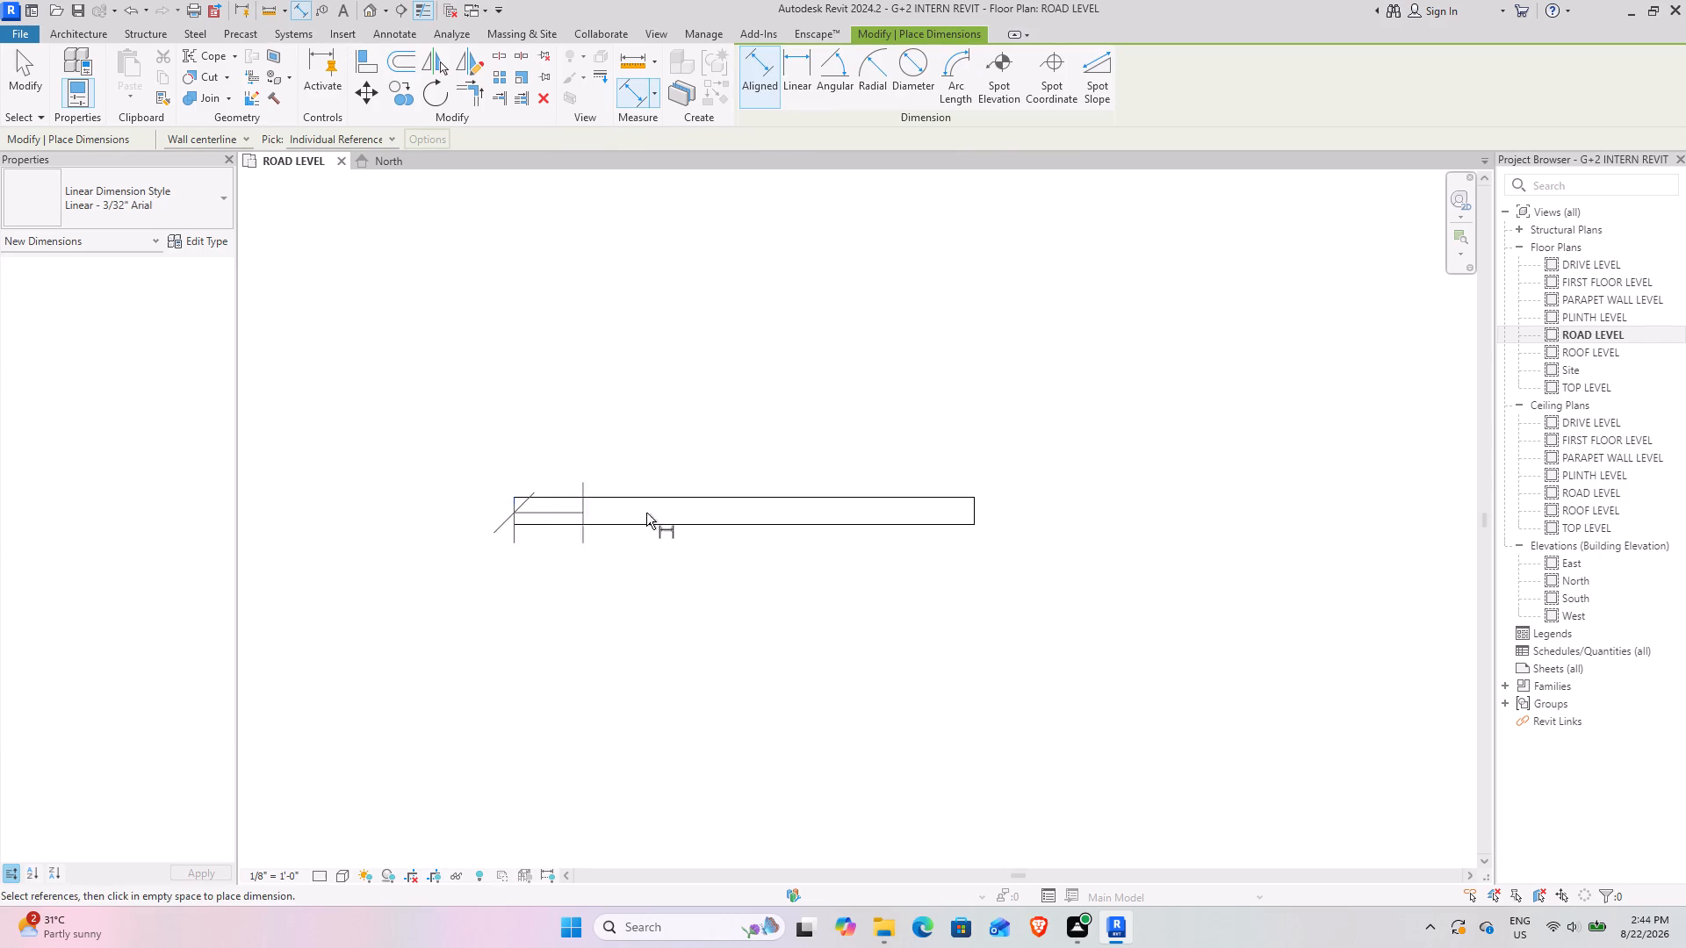
{"action": "left_click", "coordinate": [976, 513]}
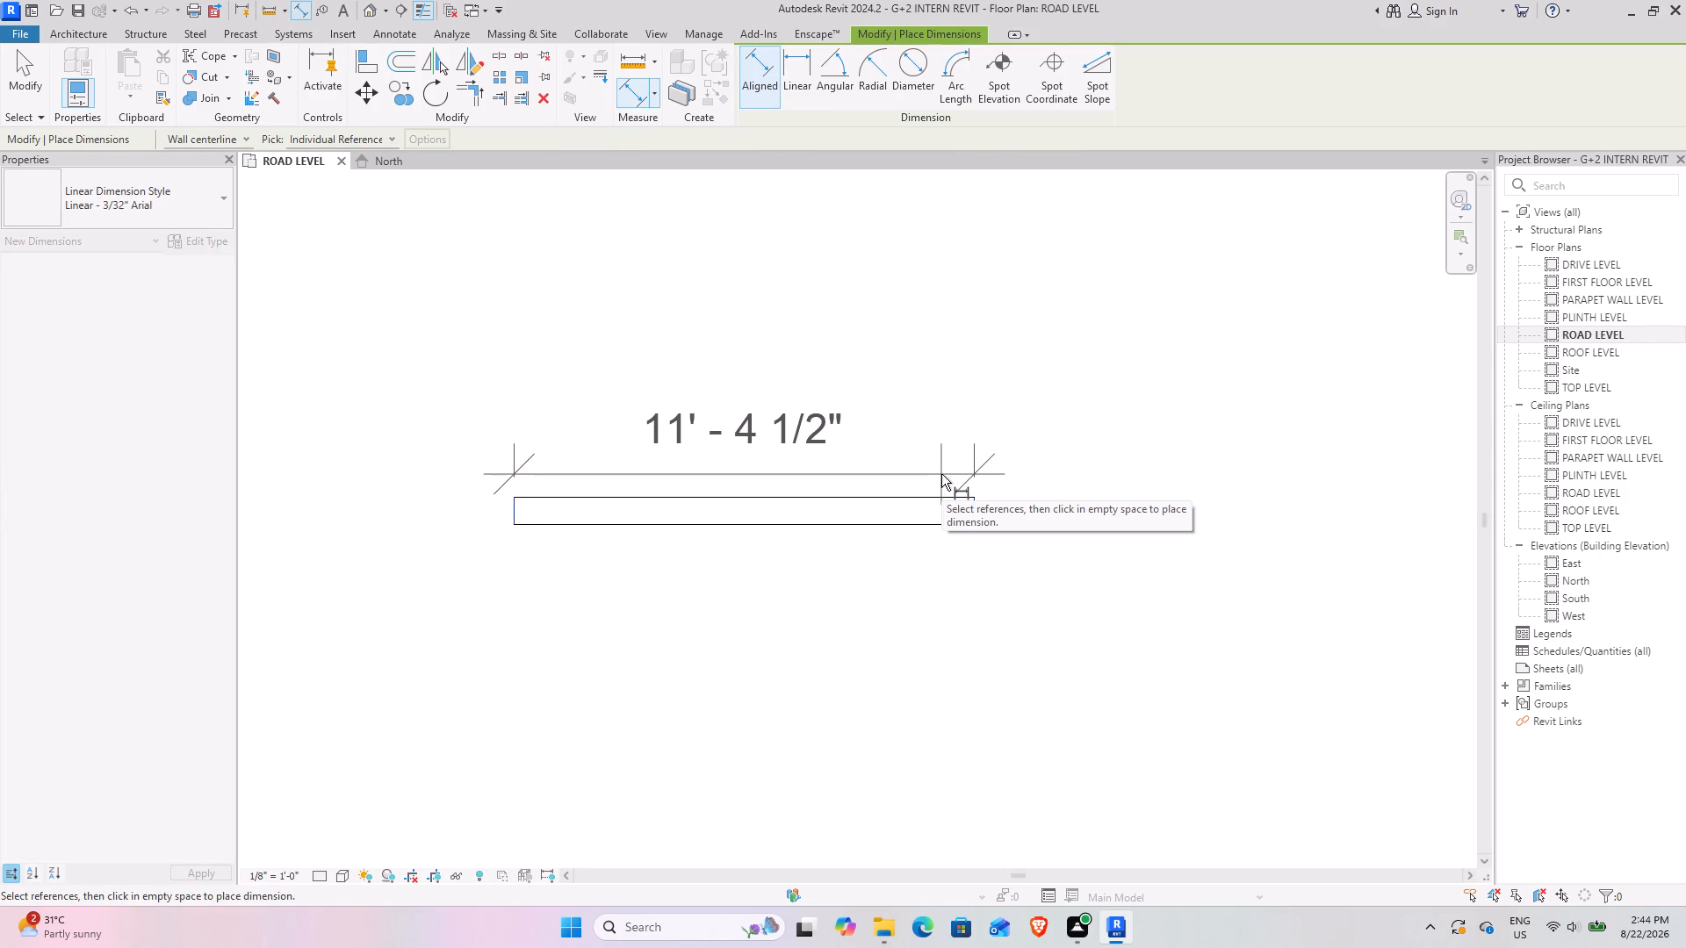
{"action": "key", "text": "Escape"}
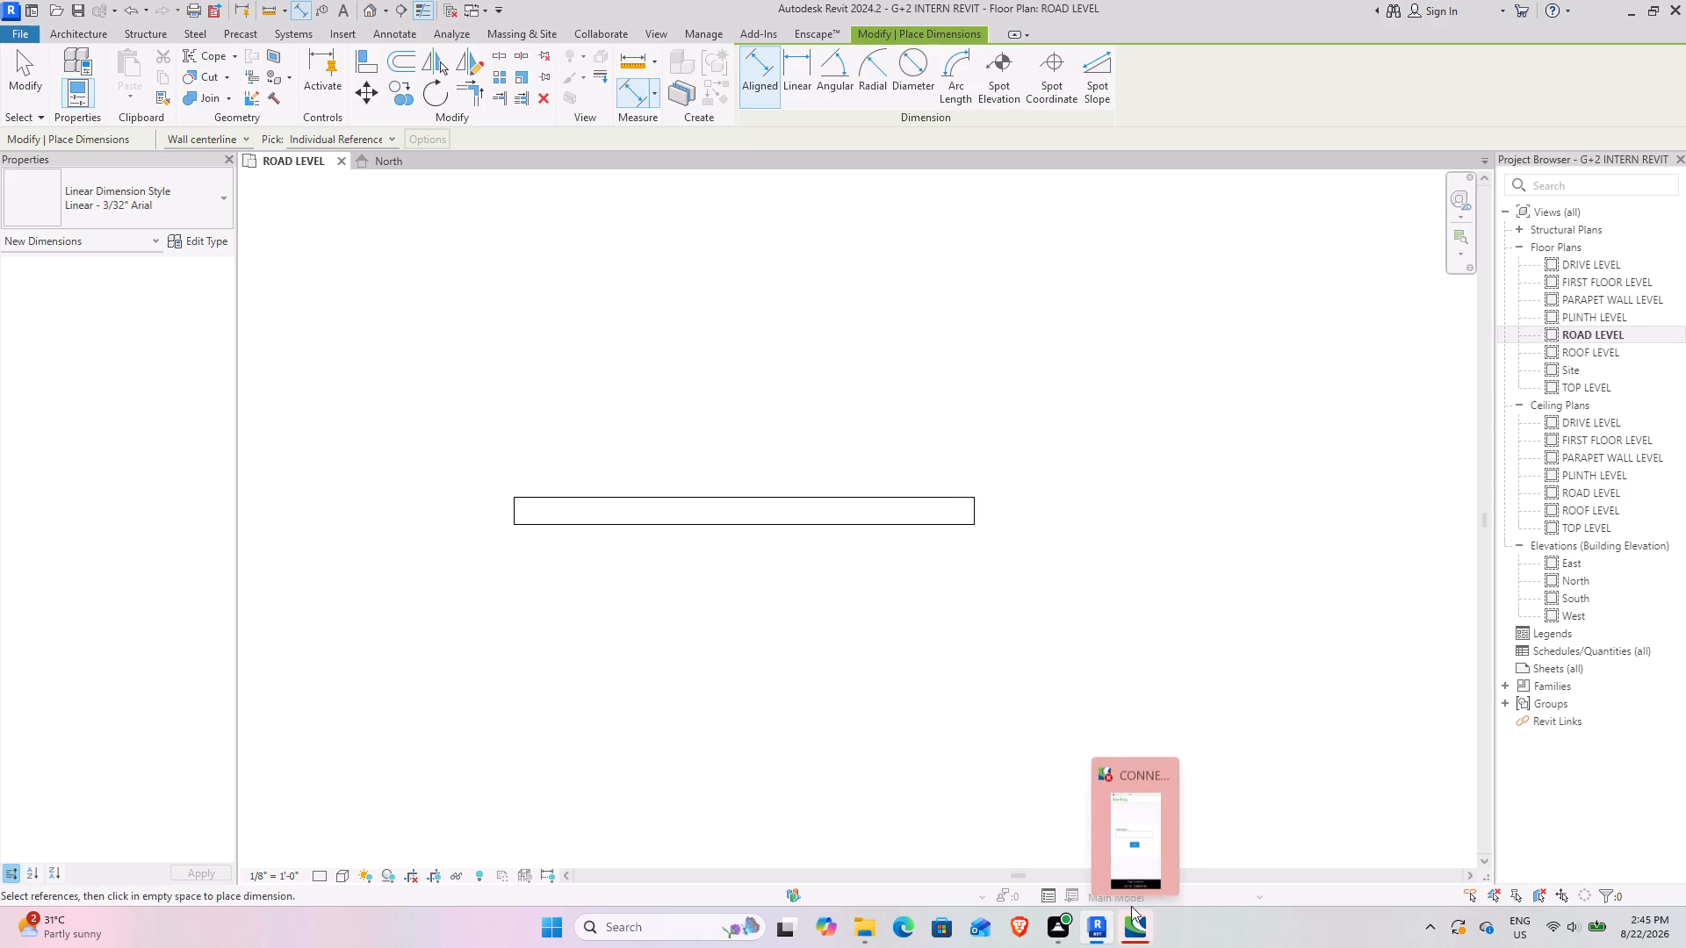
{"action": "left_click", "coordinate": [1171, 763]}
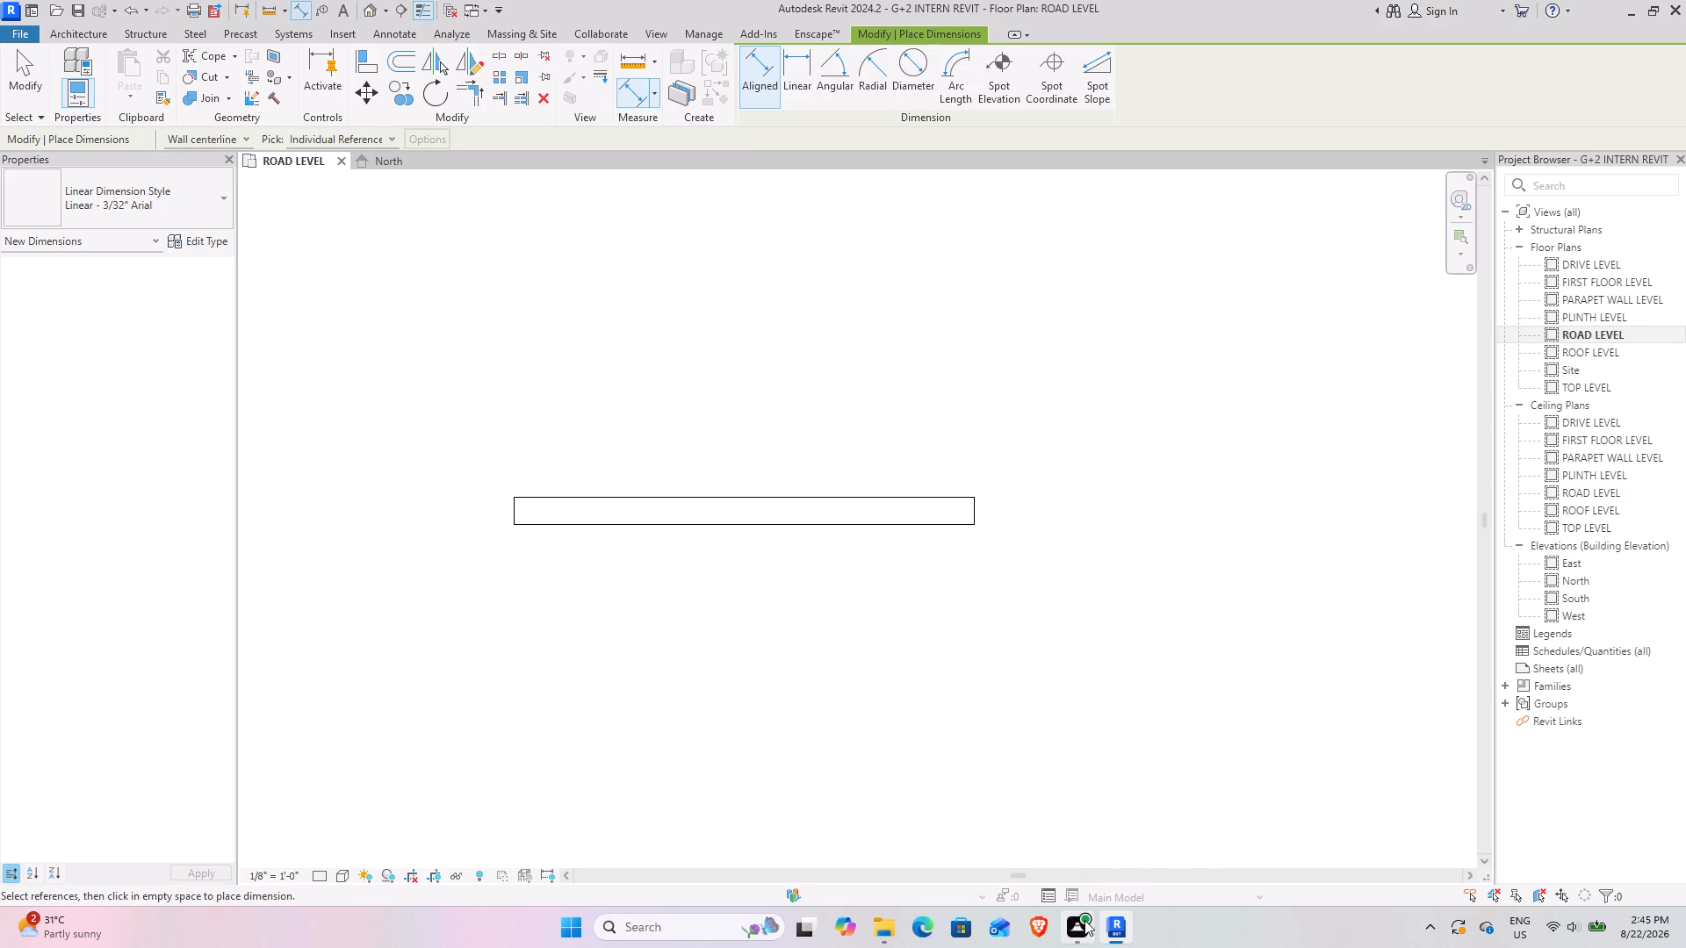
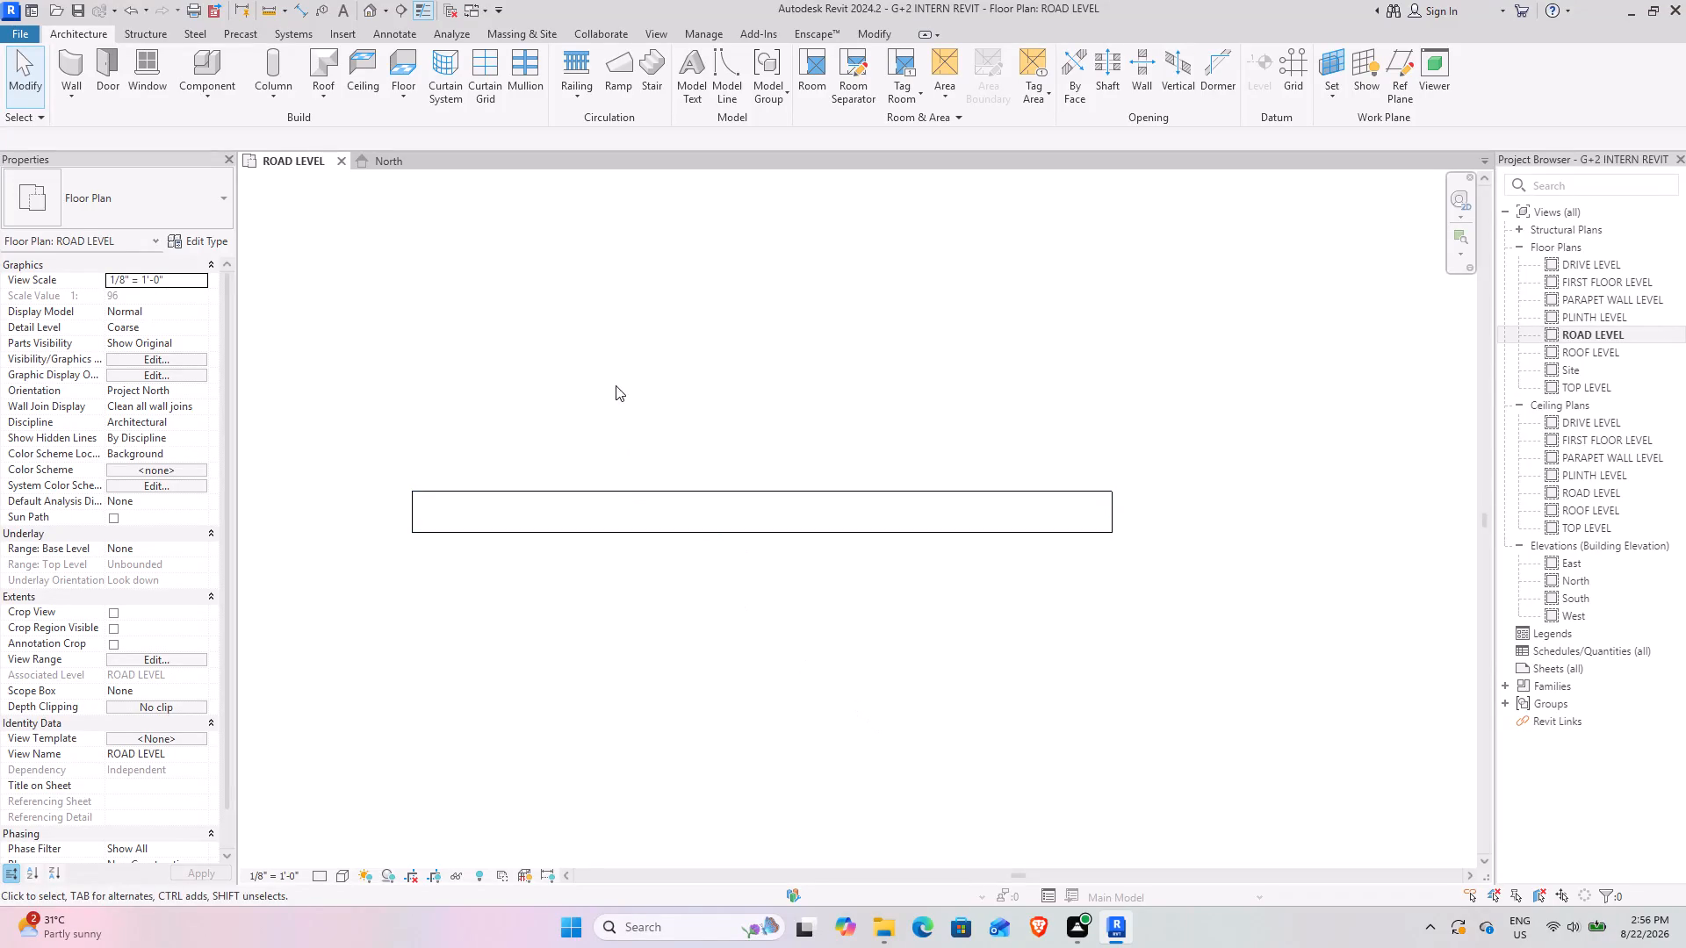
Save the project.
{"action": "middle_click_drag", "start_coordinate": [666, 413], "coordinate": [772, 441]}
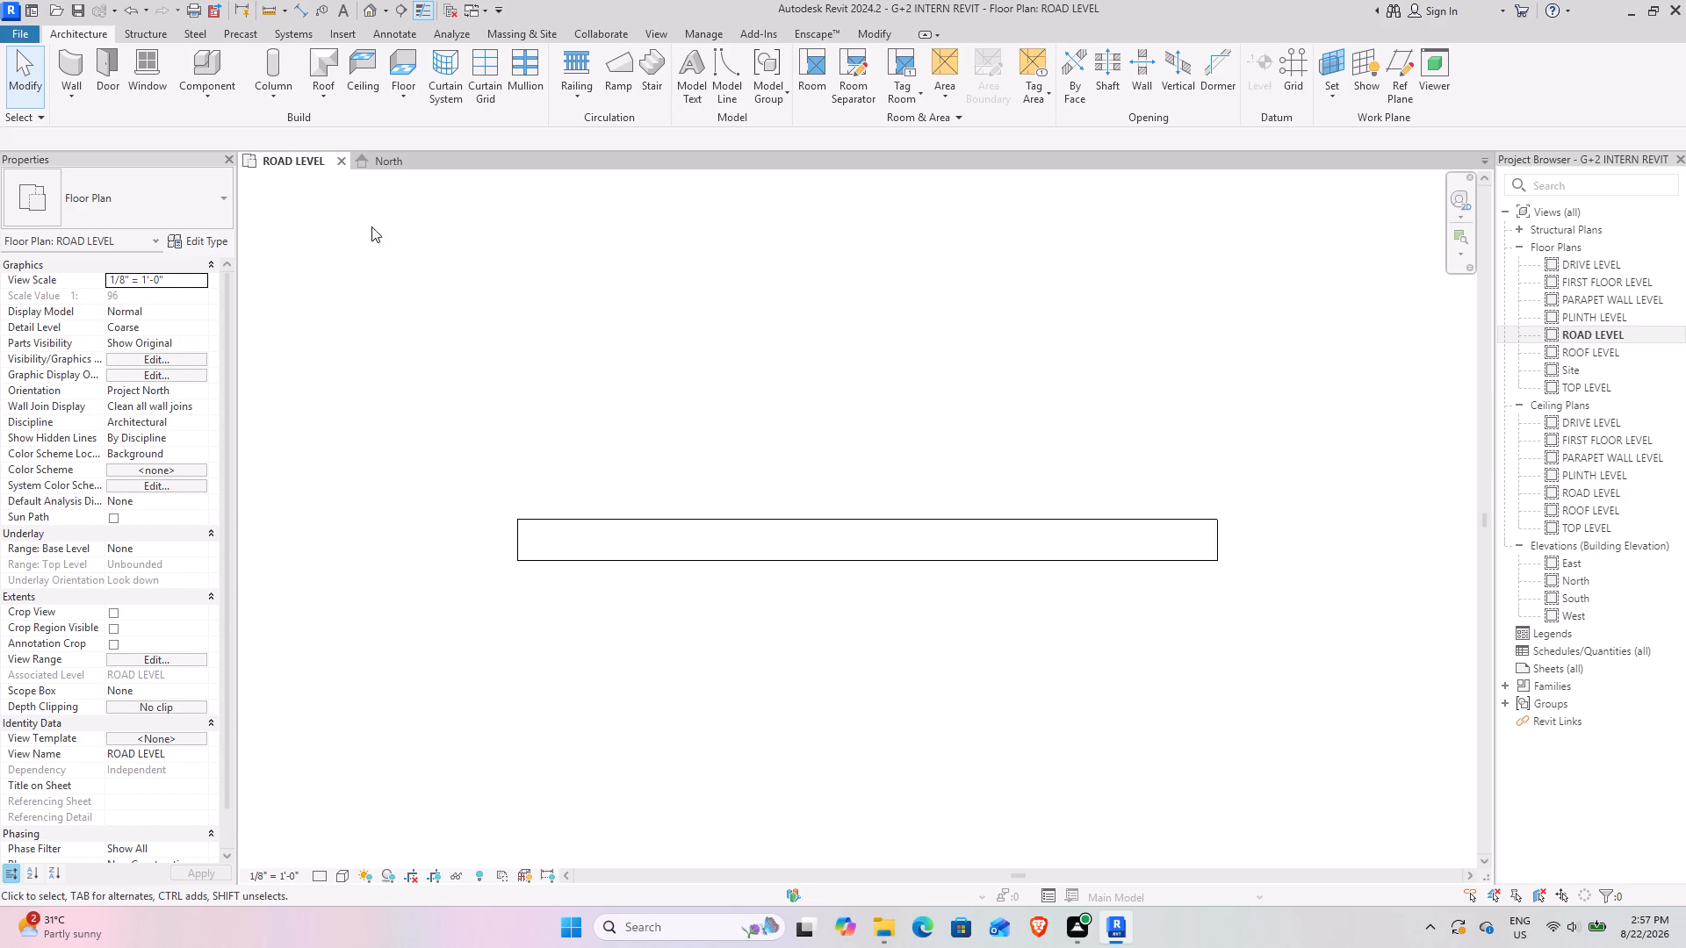
{"action": "scroll", "coordinate": [628, 578], "scroll_direction": "up", "scroll_amount": 3}
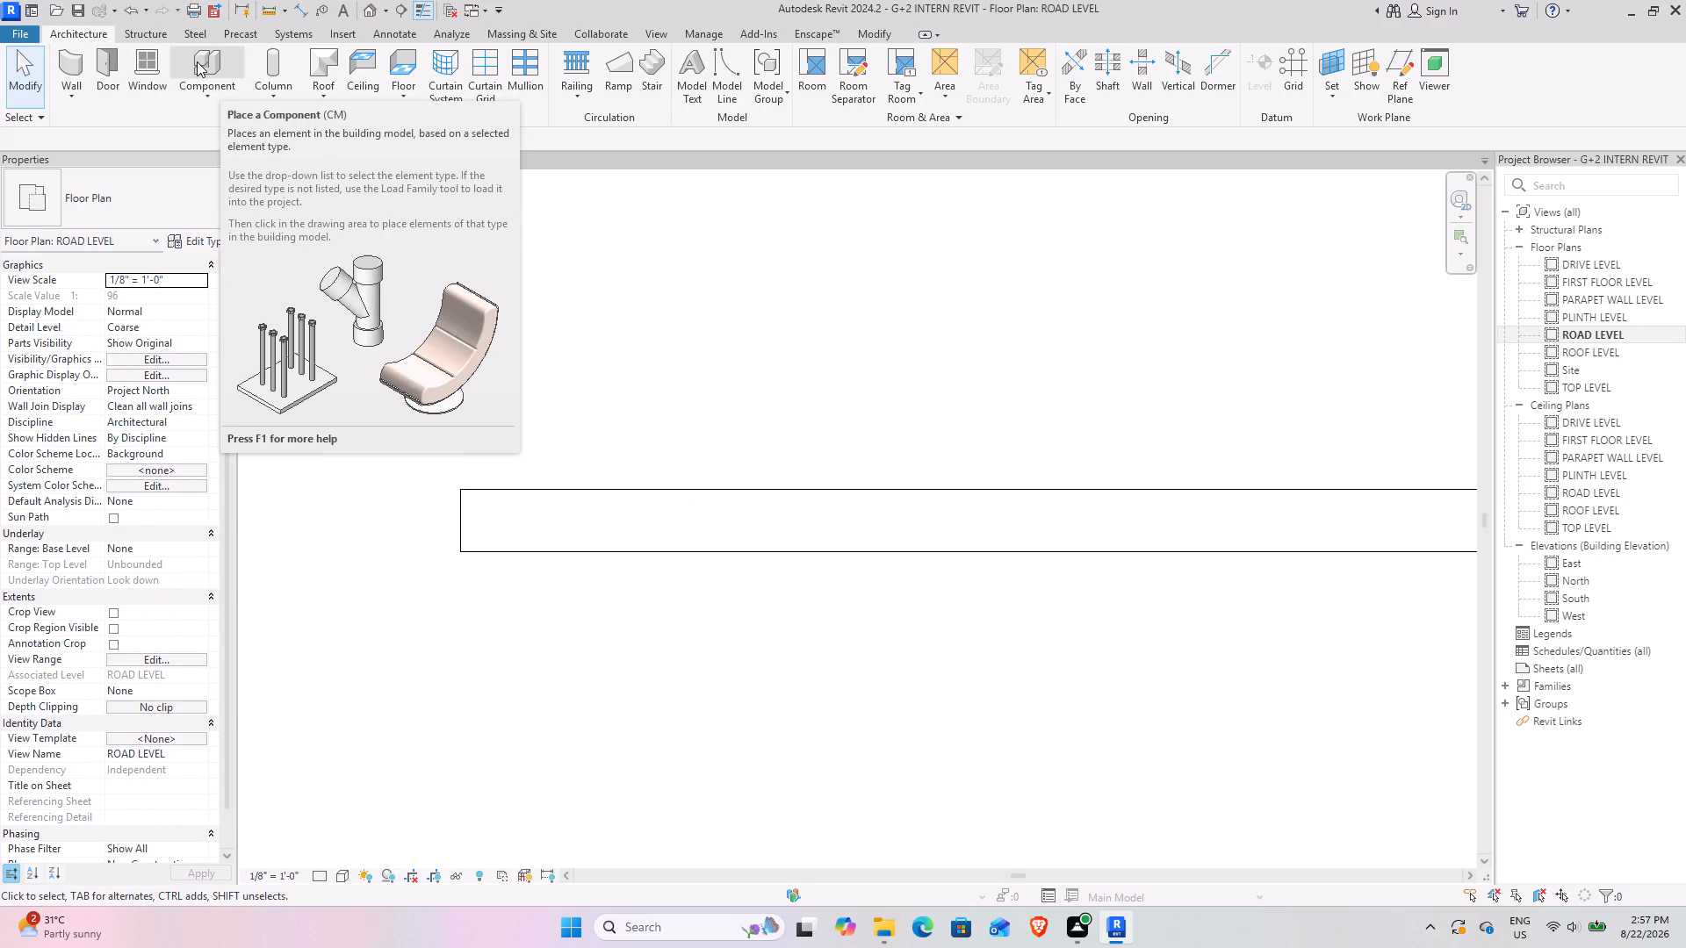
{"action": "left_click", "coordinate": [202, 95]}
{"action": "left_click", "coordinate": [238, 160]}
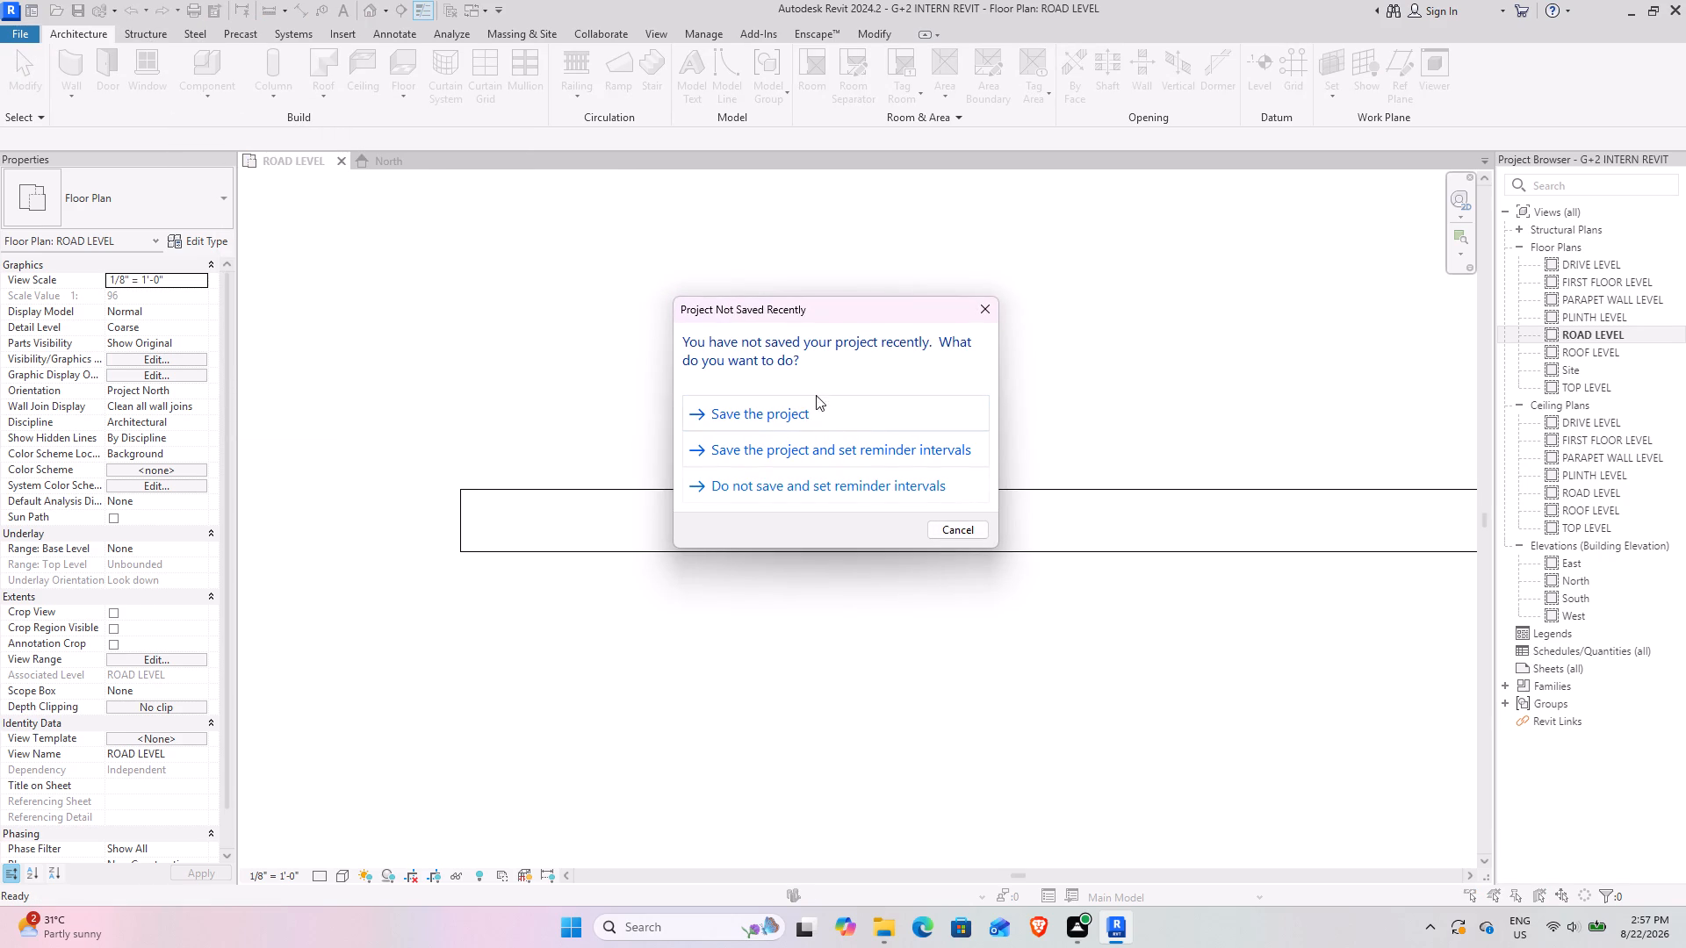
{"action": "left_click", "coordinate": [810, 420]}
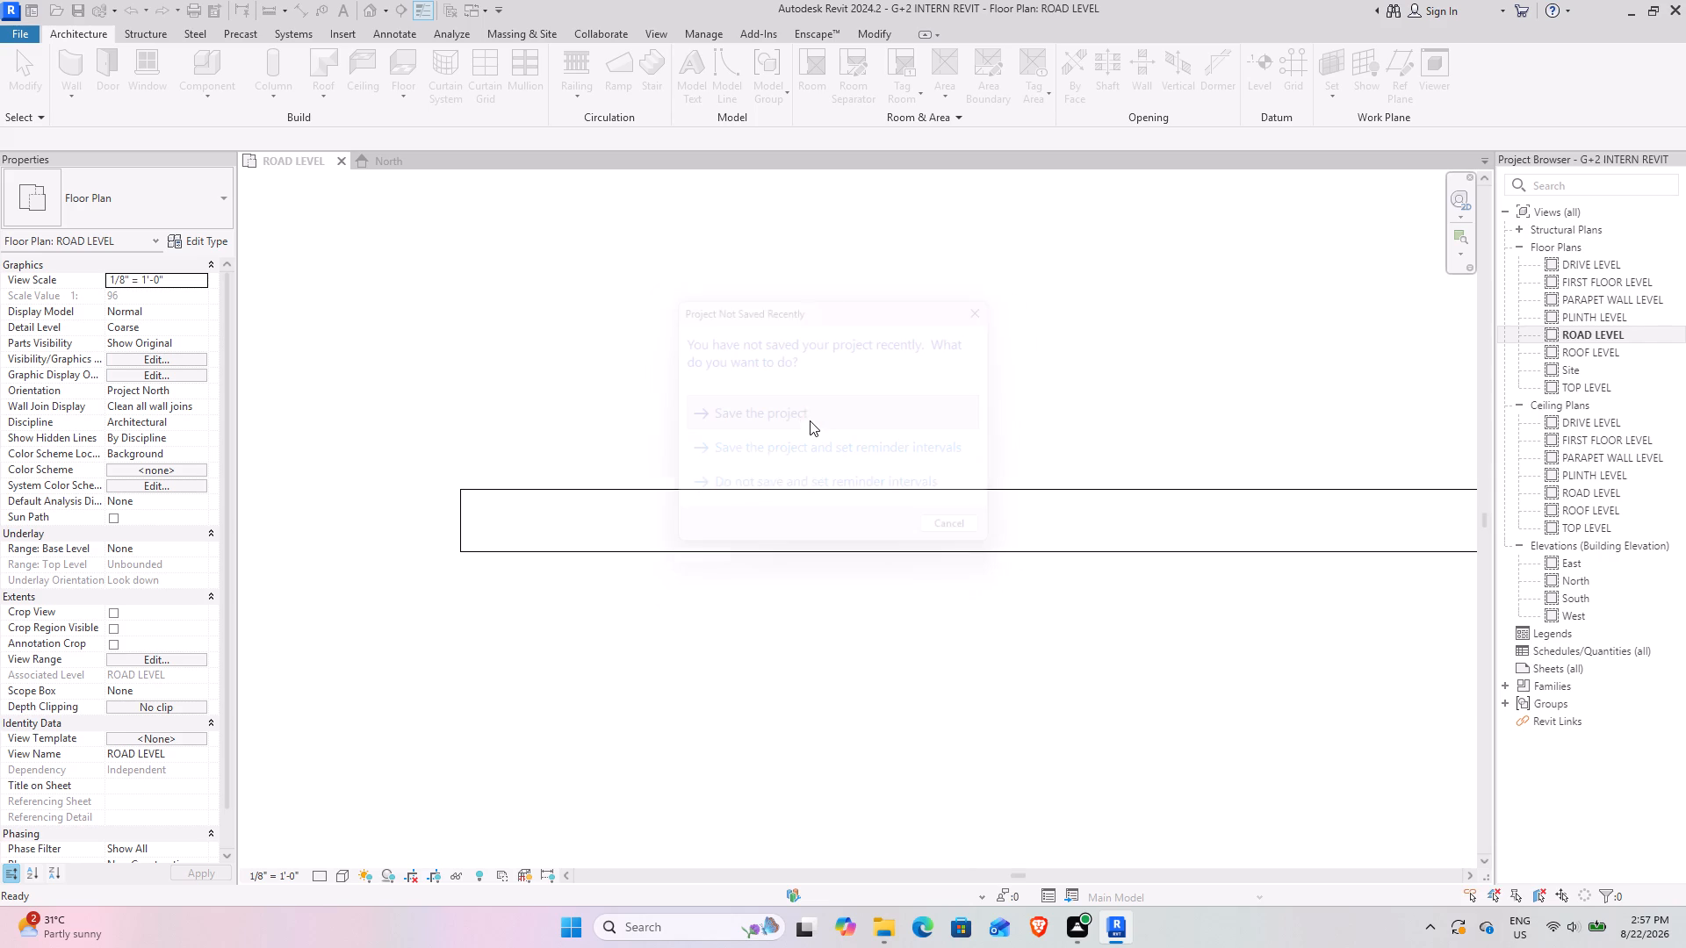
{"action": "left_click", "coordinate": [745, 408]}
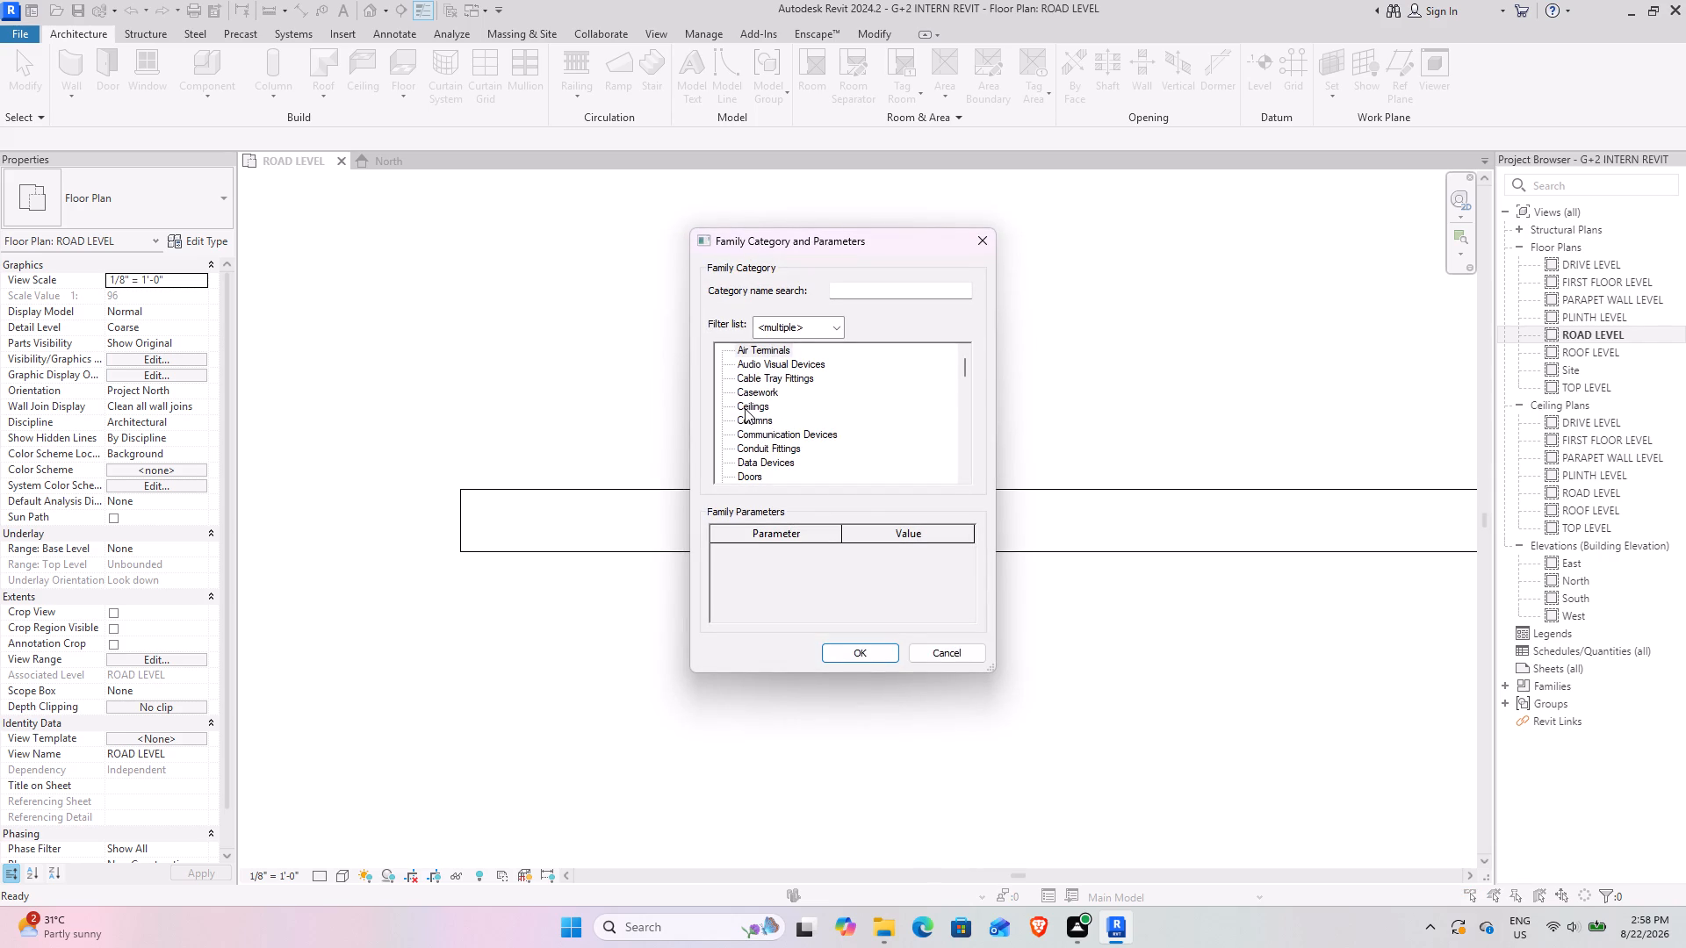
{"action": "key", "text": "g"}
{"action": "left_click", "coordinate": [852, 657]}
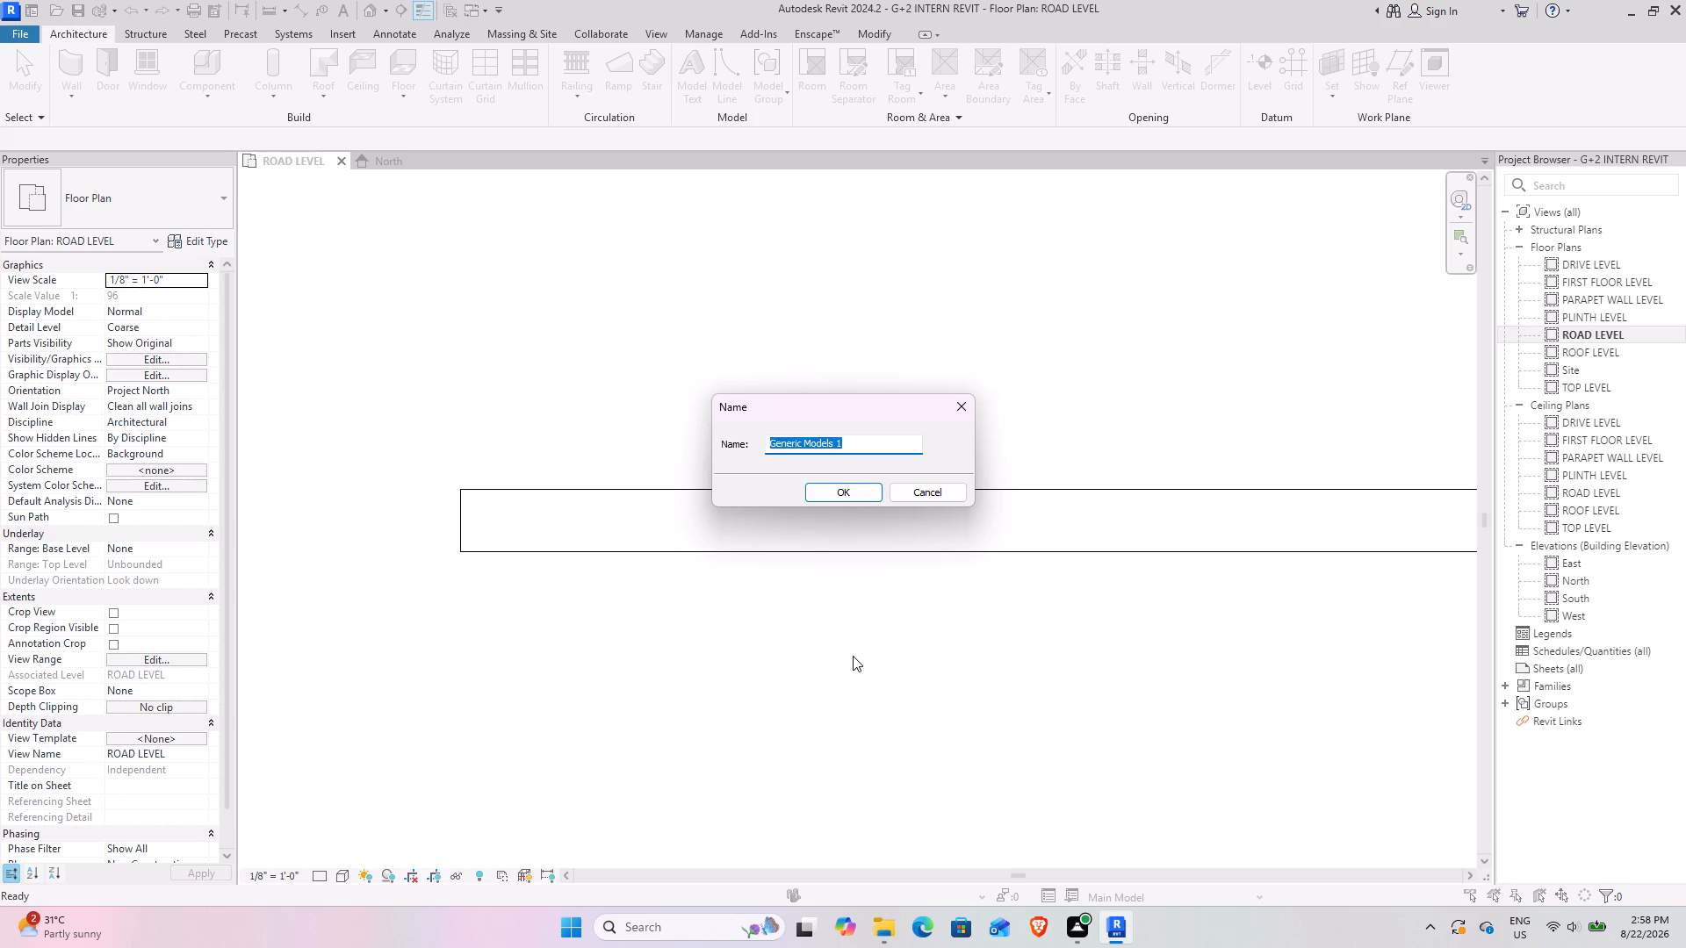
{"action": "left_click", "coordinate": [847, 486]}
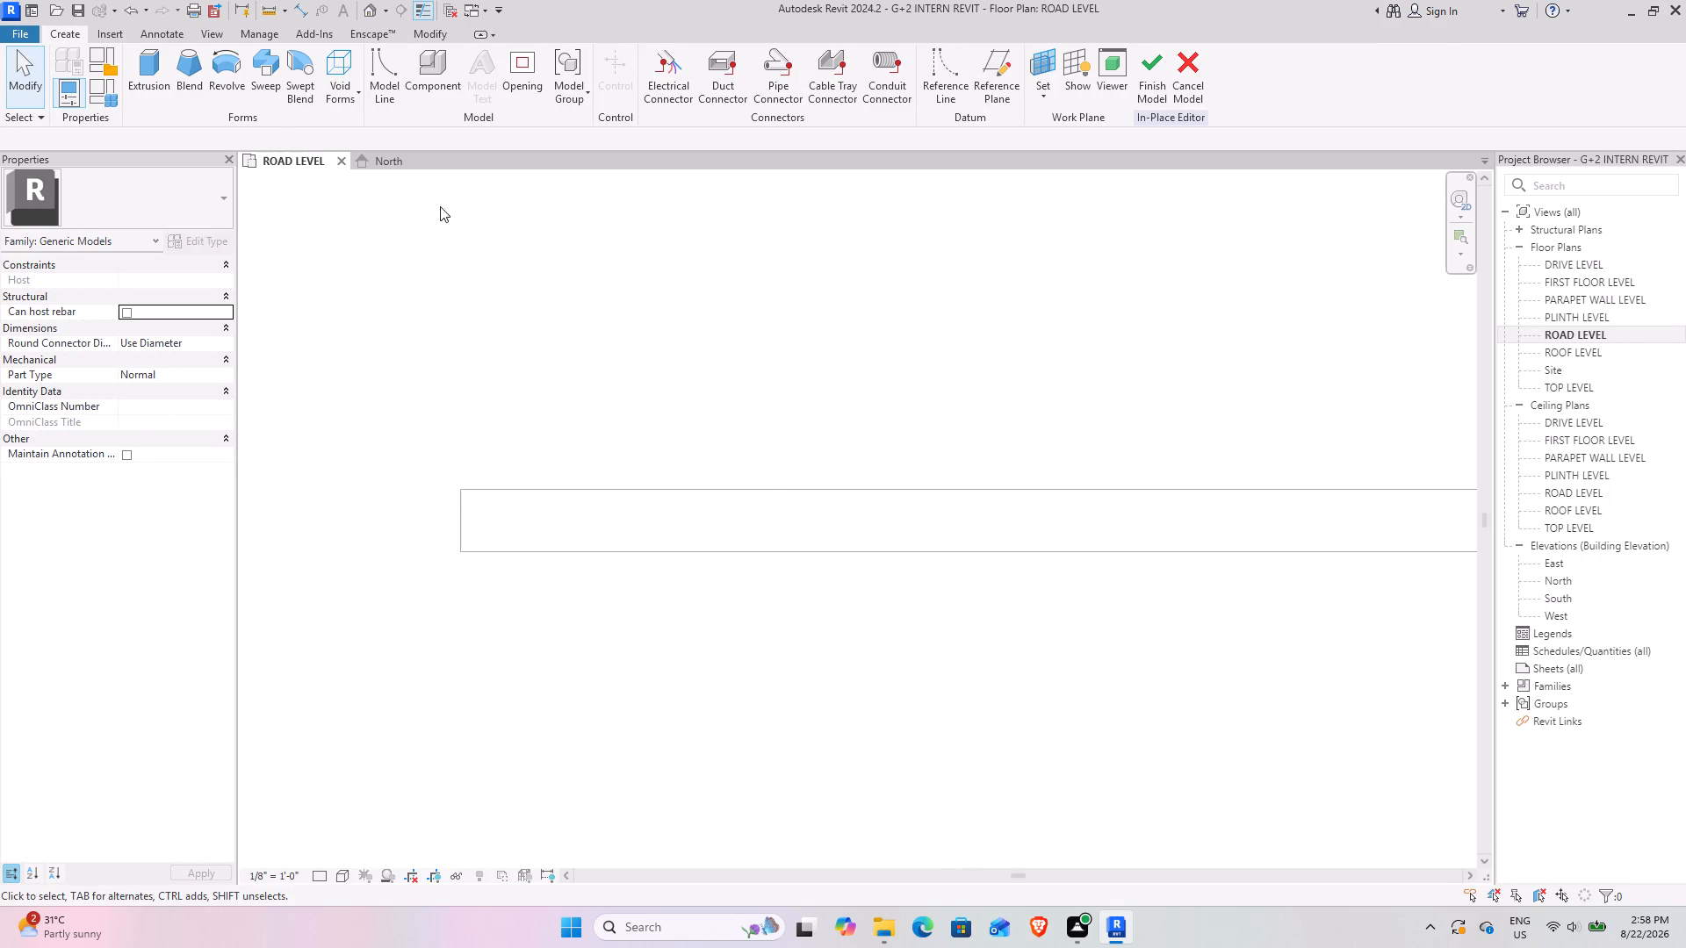
Open the North elevation and discard the empty in-place model.
{"action": "left_click", "coordinate": [405, 162]}
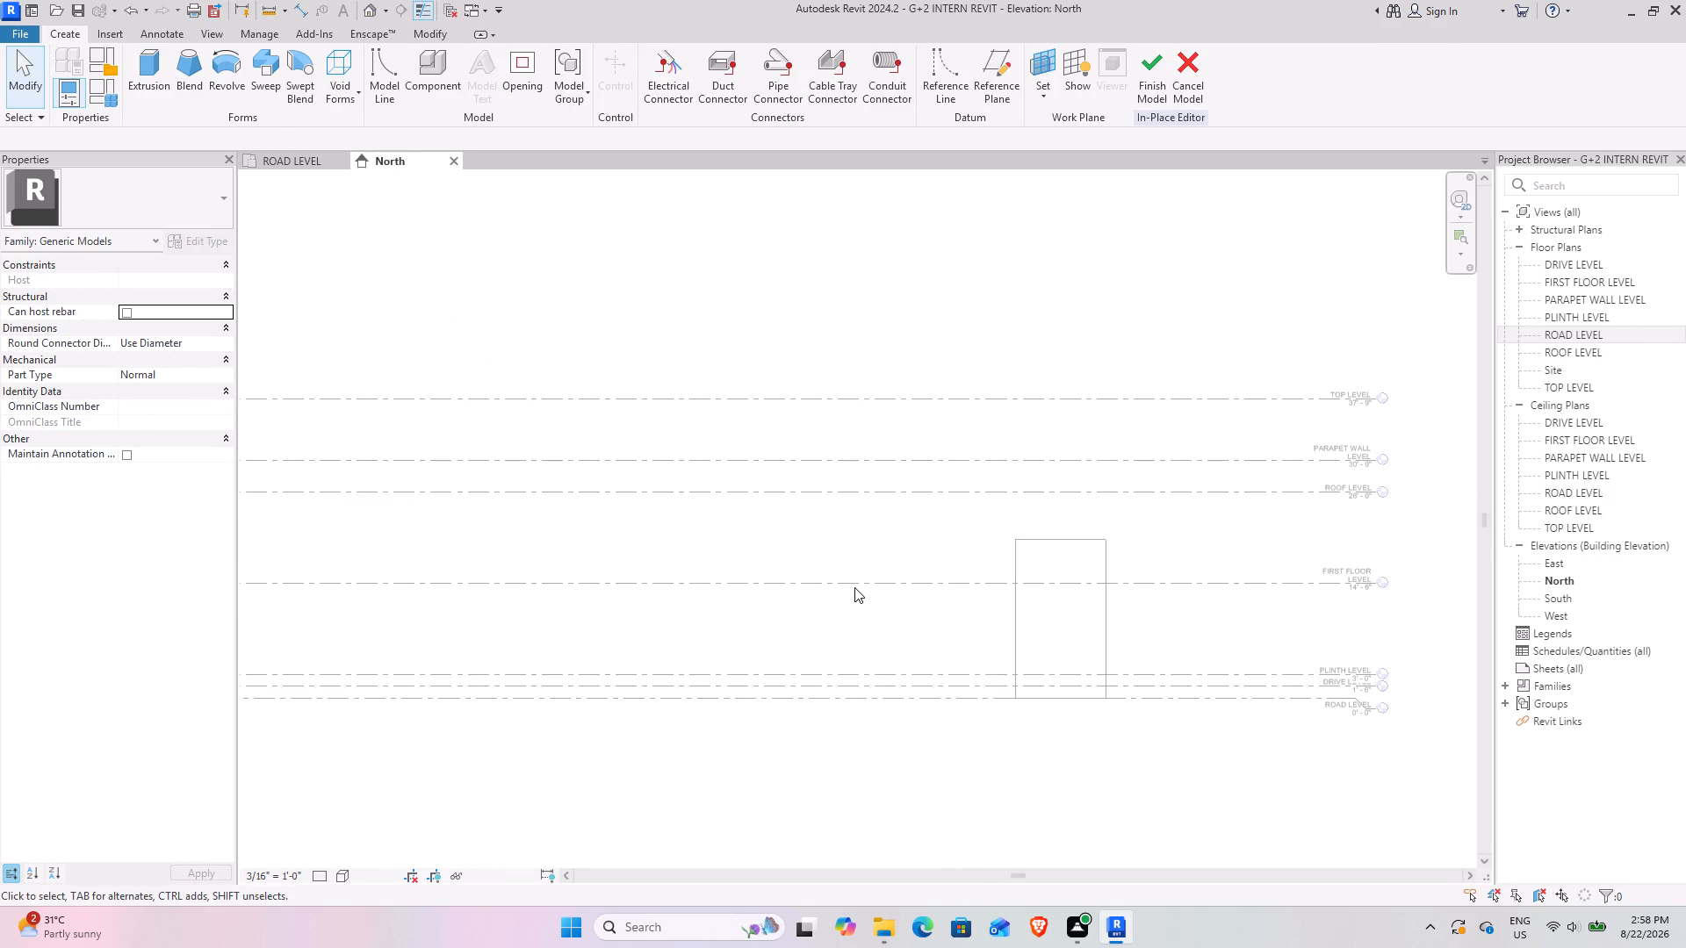
{"action": "scroll", "coordinate": [854, 587], "scroll_direction": "down", "scroll_amount": 4}
{"action": "scroll", "coordinate": [998, 608], "scroll_direction": "up", "scroll_amount": 4}
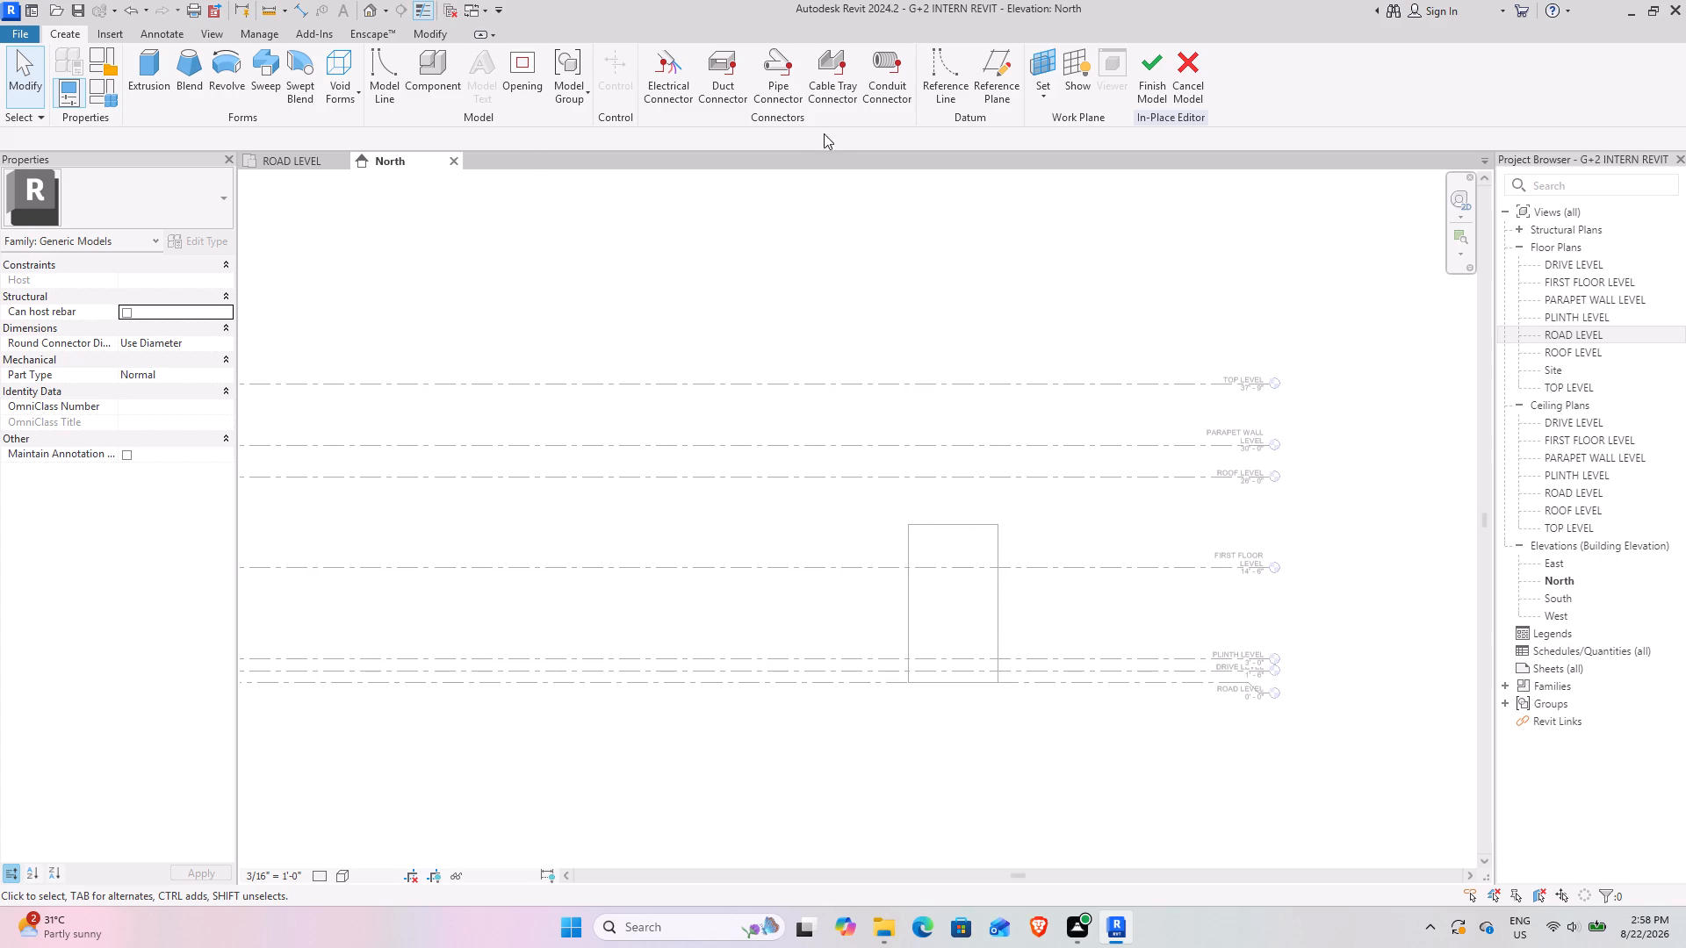
{"action": "left_click", "coordinate": [1192, 82]}
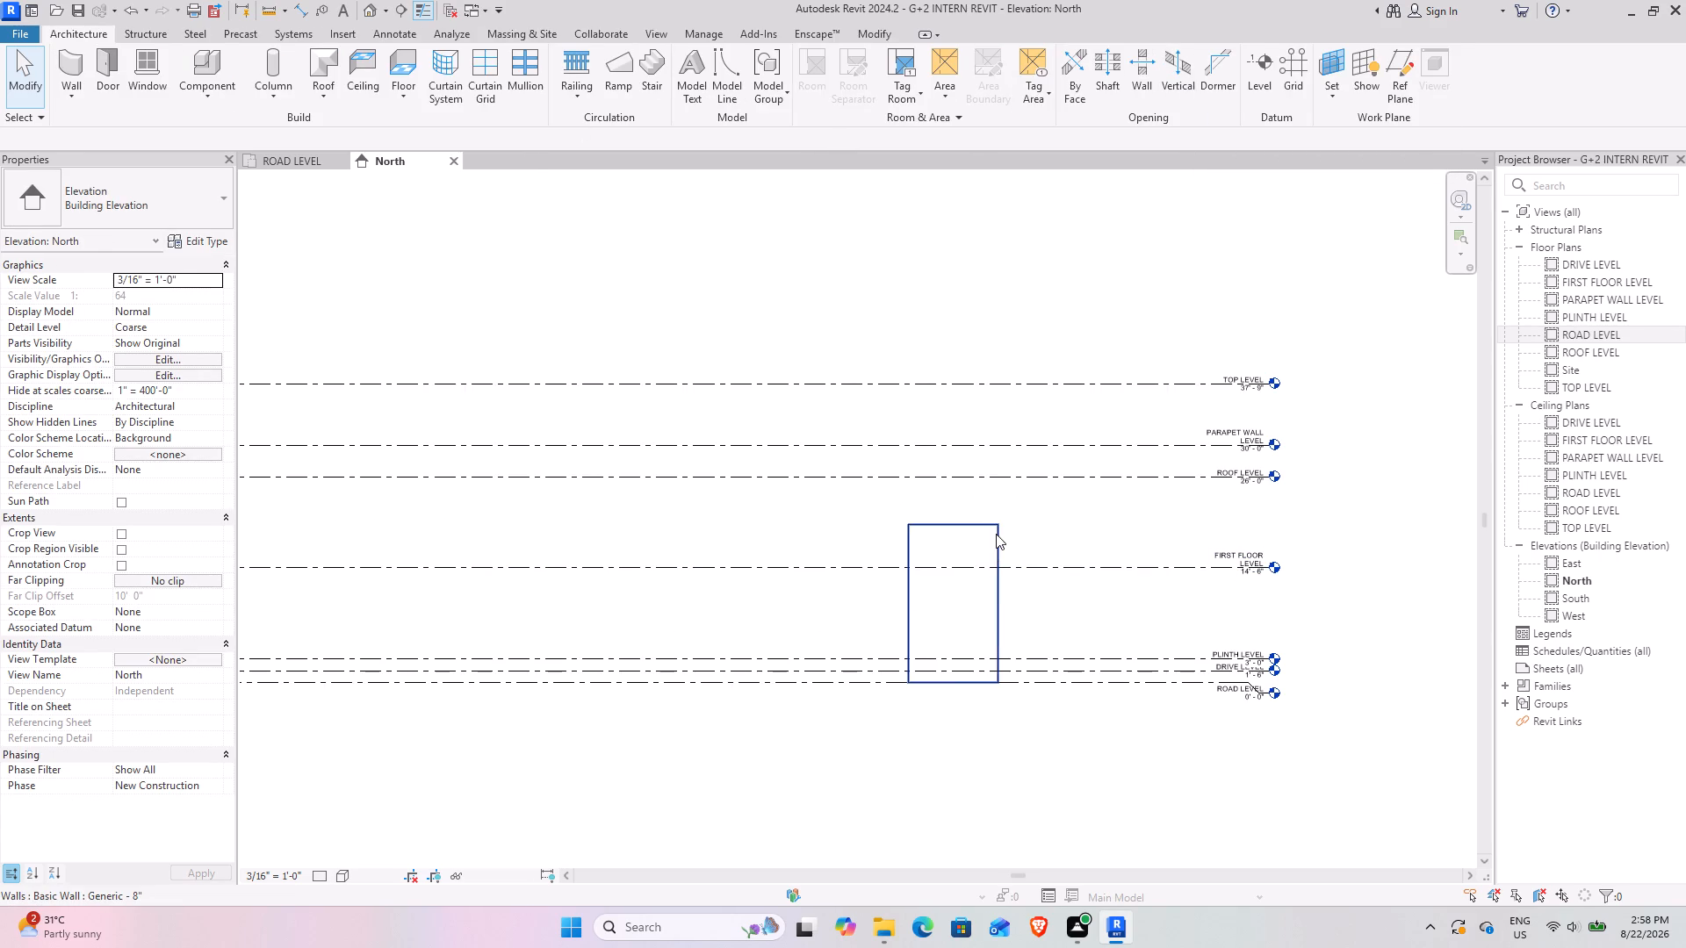
Set the wall's unconnected height to 90" in the North elevation.
{"action": "left_click", "coordinate": [996, 534]}
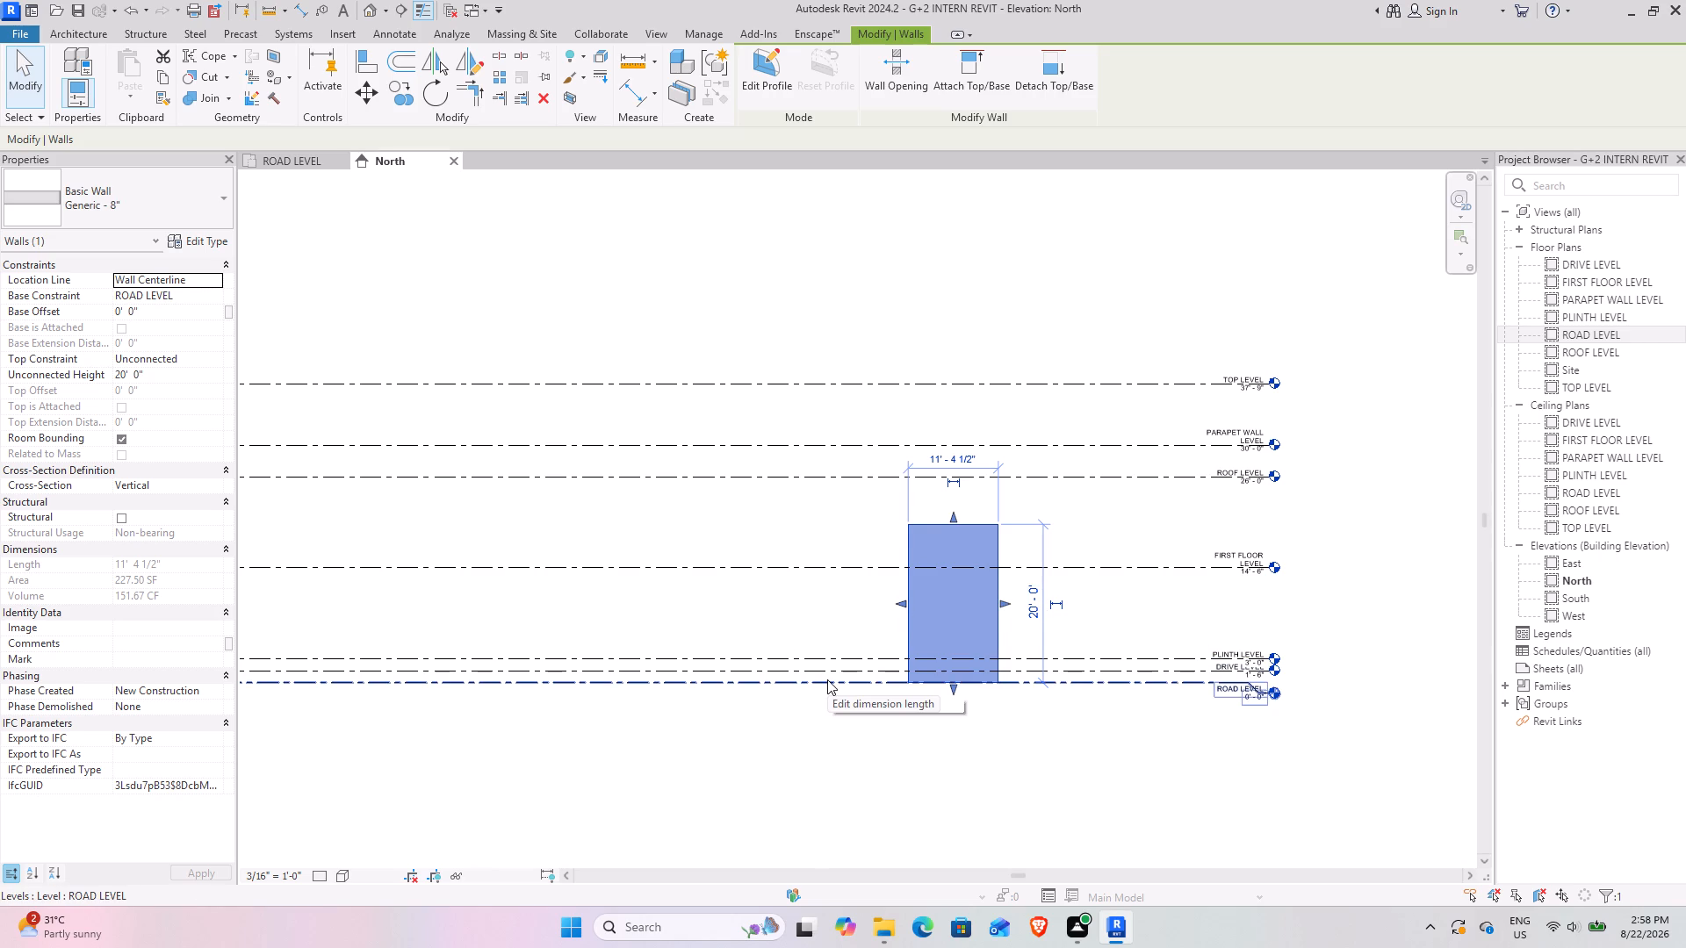
{"action": "left_click", "coordinate": [1037, 602]}
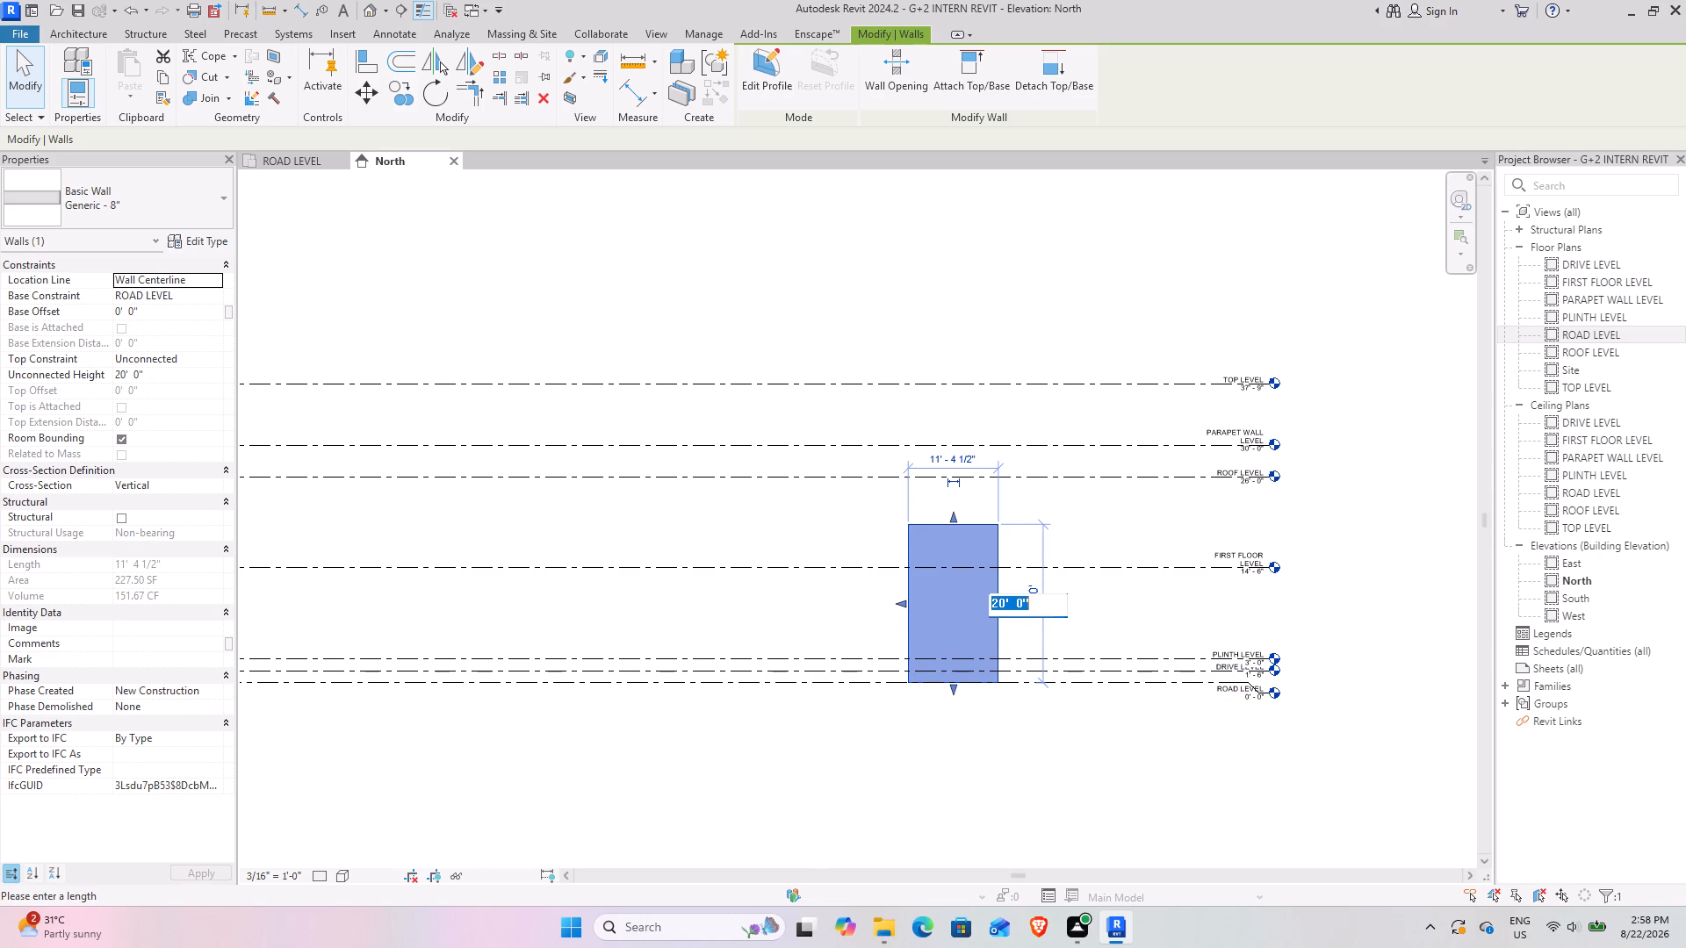
{"action": "type", "text": "90\""}
{"action": "key", "text": "Return"}
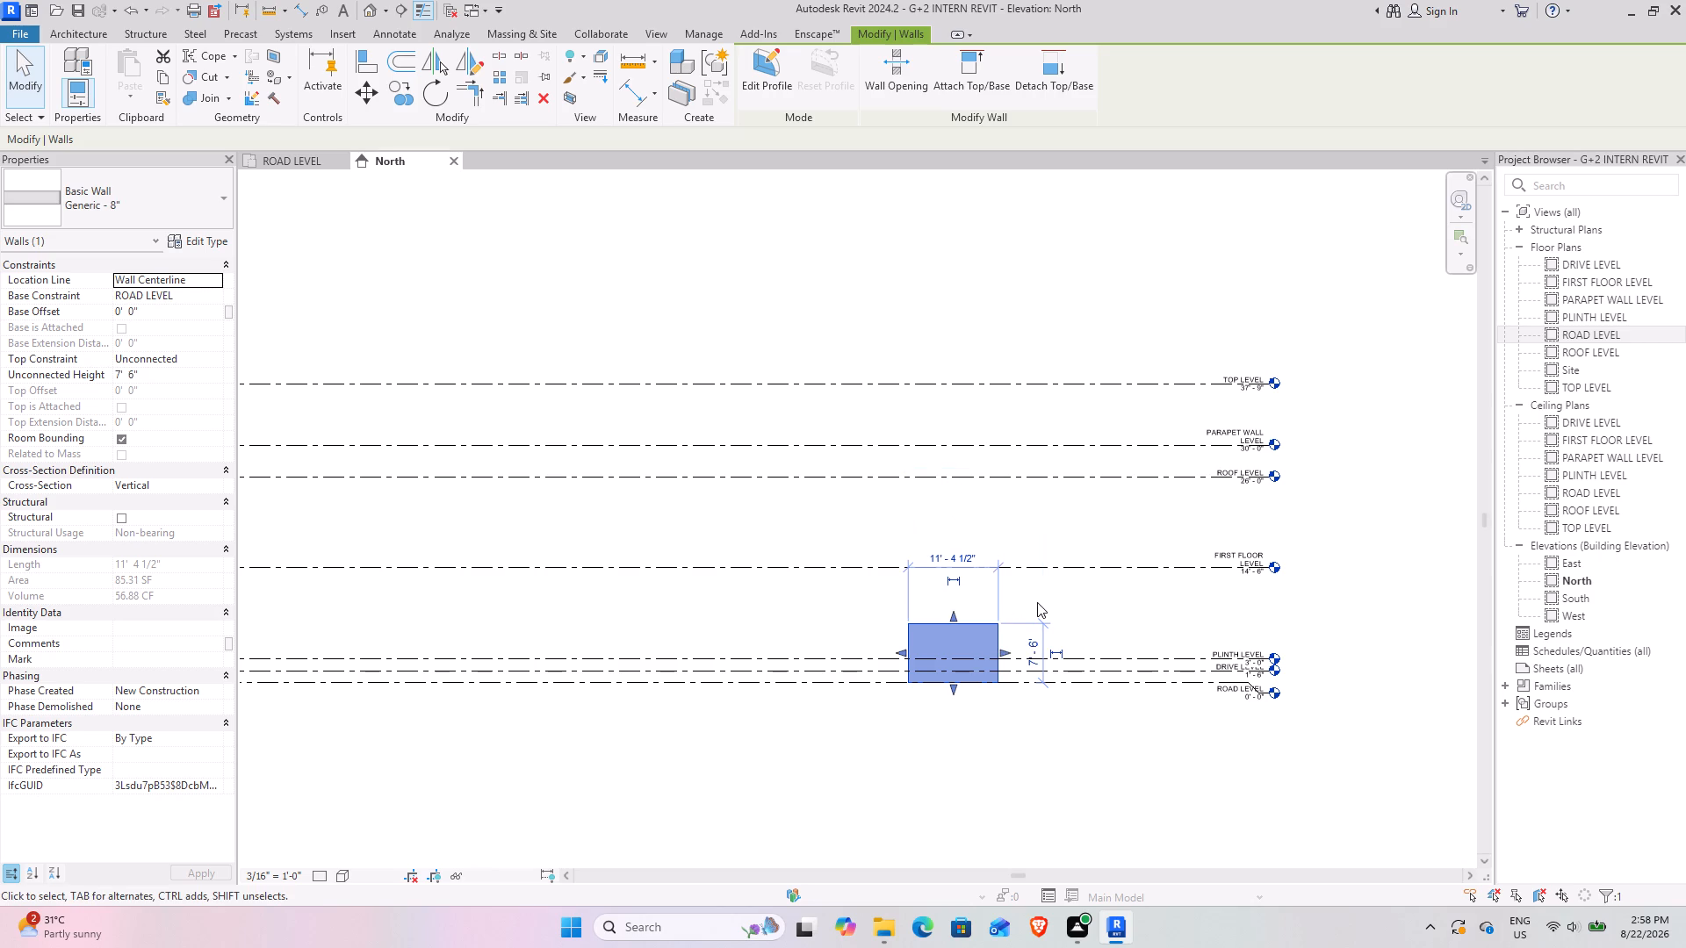
{"action": "left_click", "coordinate": [1032, 309]}
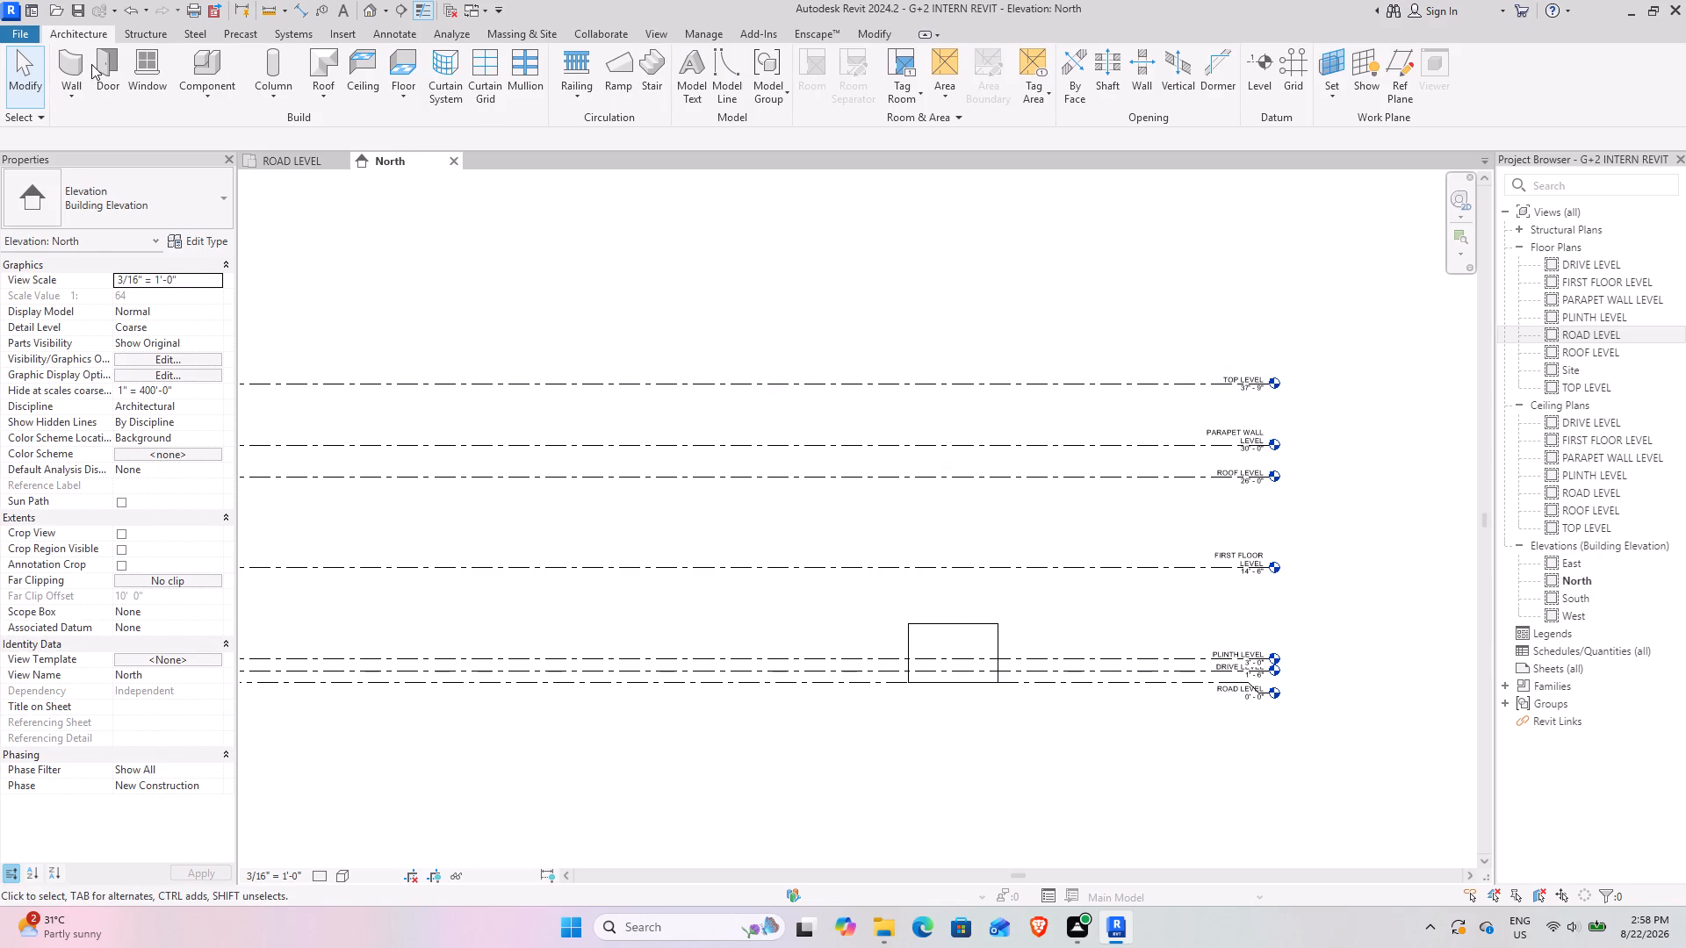
Create a new in-place model in the Generic Models category, keeping the suggested name.
{"action": "left_click", "coordinate": [225, 84]}
{"action": "left_click", "coordinate": [277, 168]}
{"action": "left_click", "coordinate": [805, 447]}
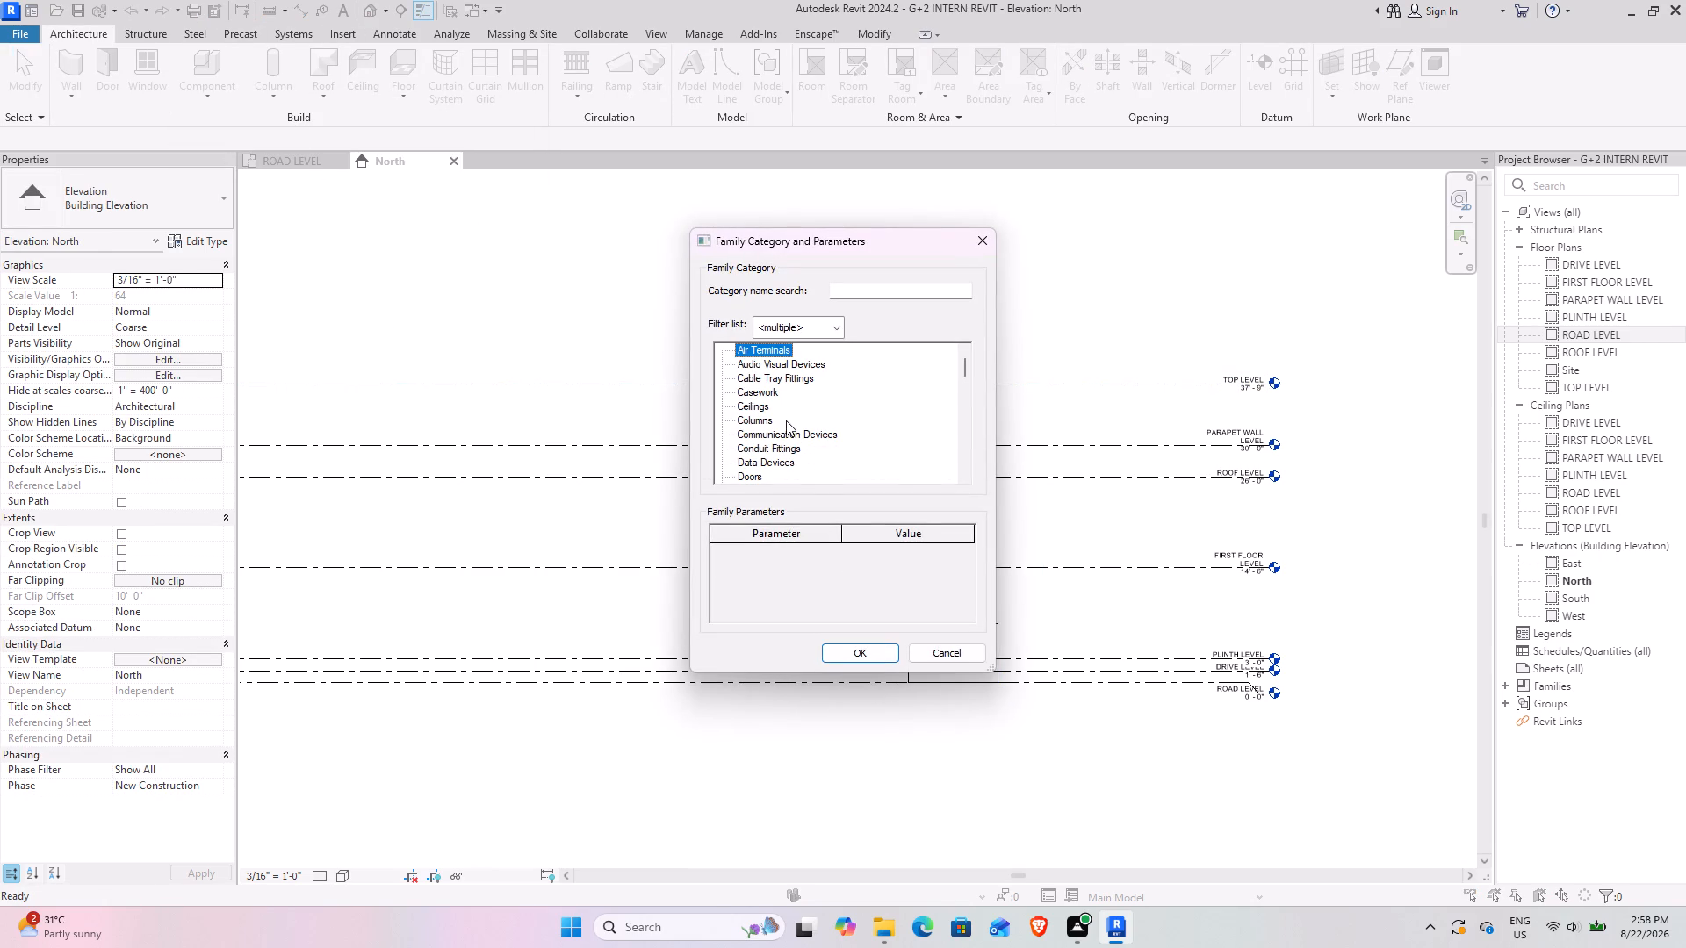
{"action": "key", "text": "g"}
{"action": "left_click", "coordinate": [868, 645]}
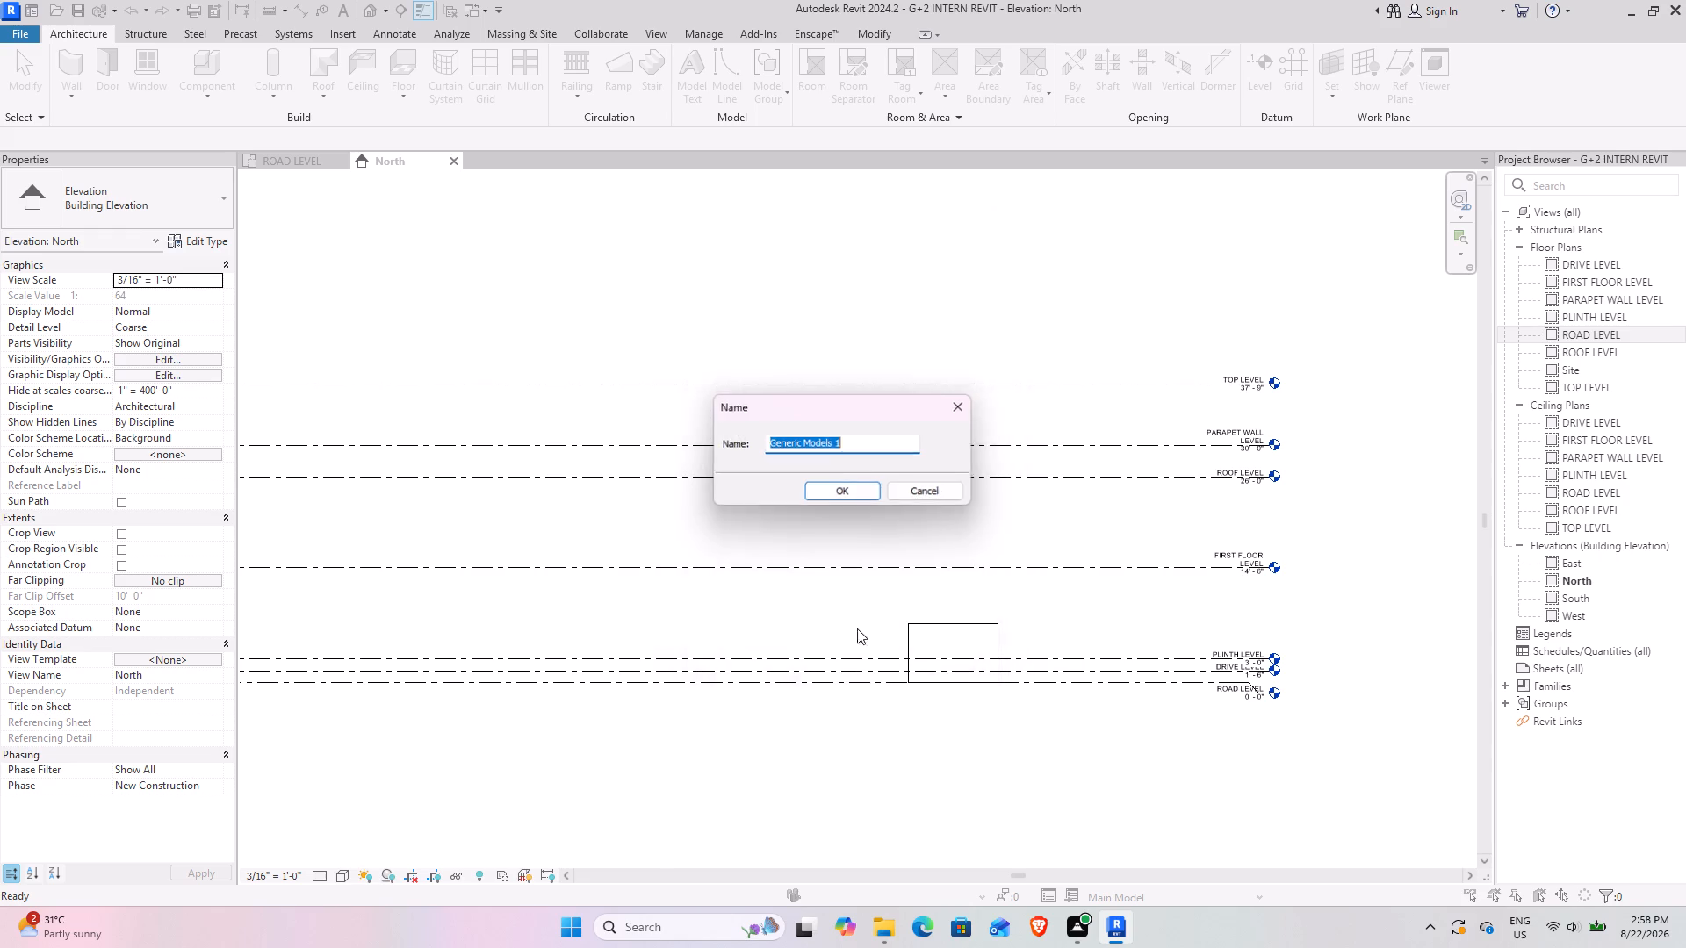
{"action": "left_click", "coordinate": [850, 489]}
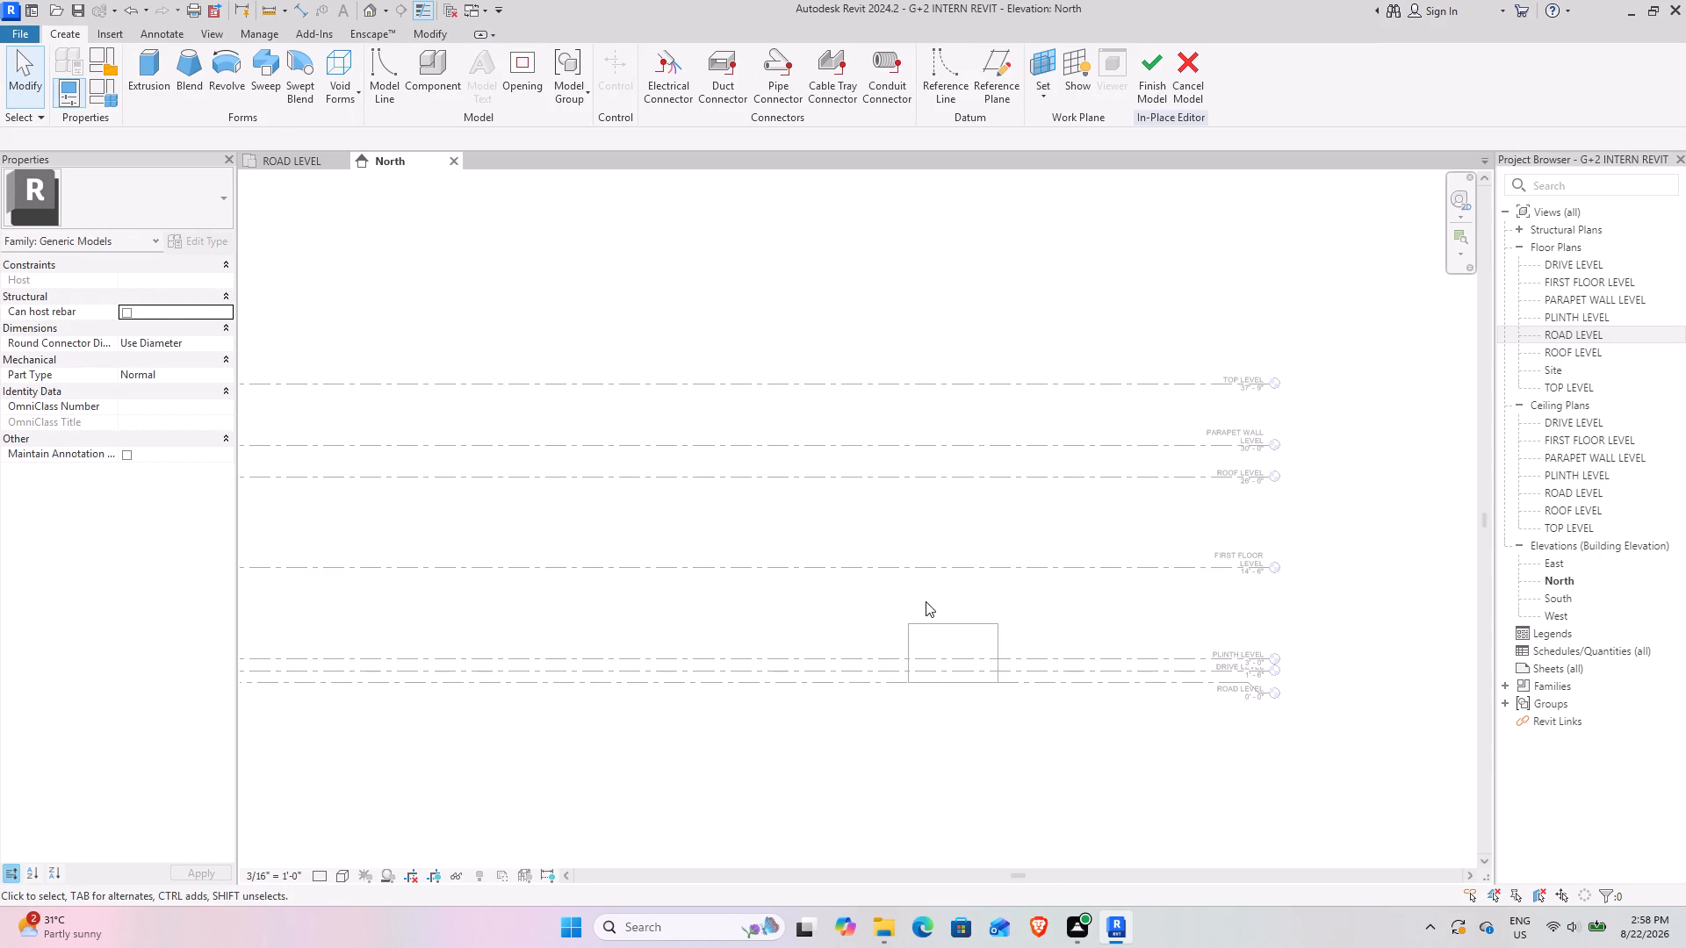
Sketch an extrusion rectangle on the wall's face, full wall height and about 5 1/4" wide, along the wall's left end in elevation.
{"action": "scroll", "coordinate": [926, 601], "scroll_direction": "up", "scroll_amount": 8}
{"action": "middle_click_drag", "start_coordinate": [939, 708], "coordinate": [795, 624]}
{"action": "left_click", "coordinate": [145, 58]}
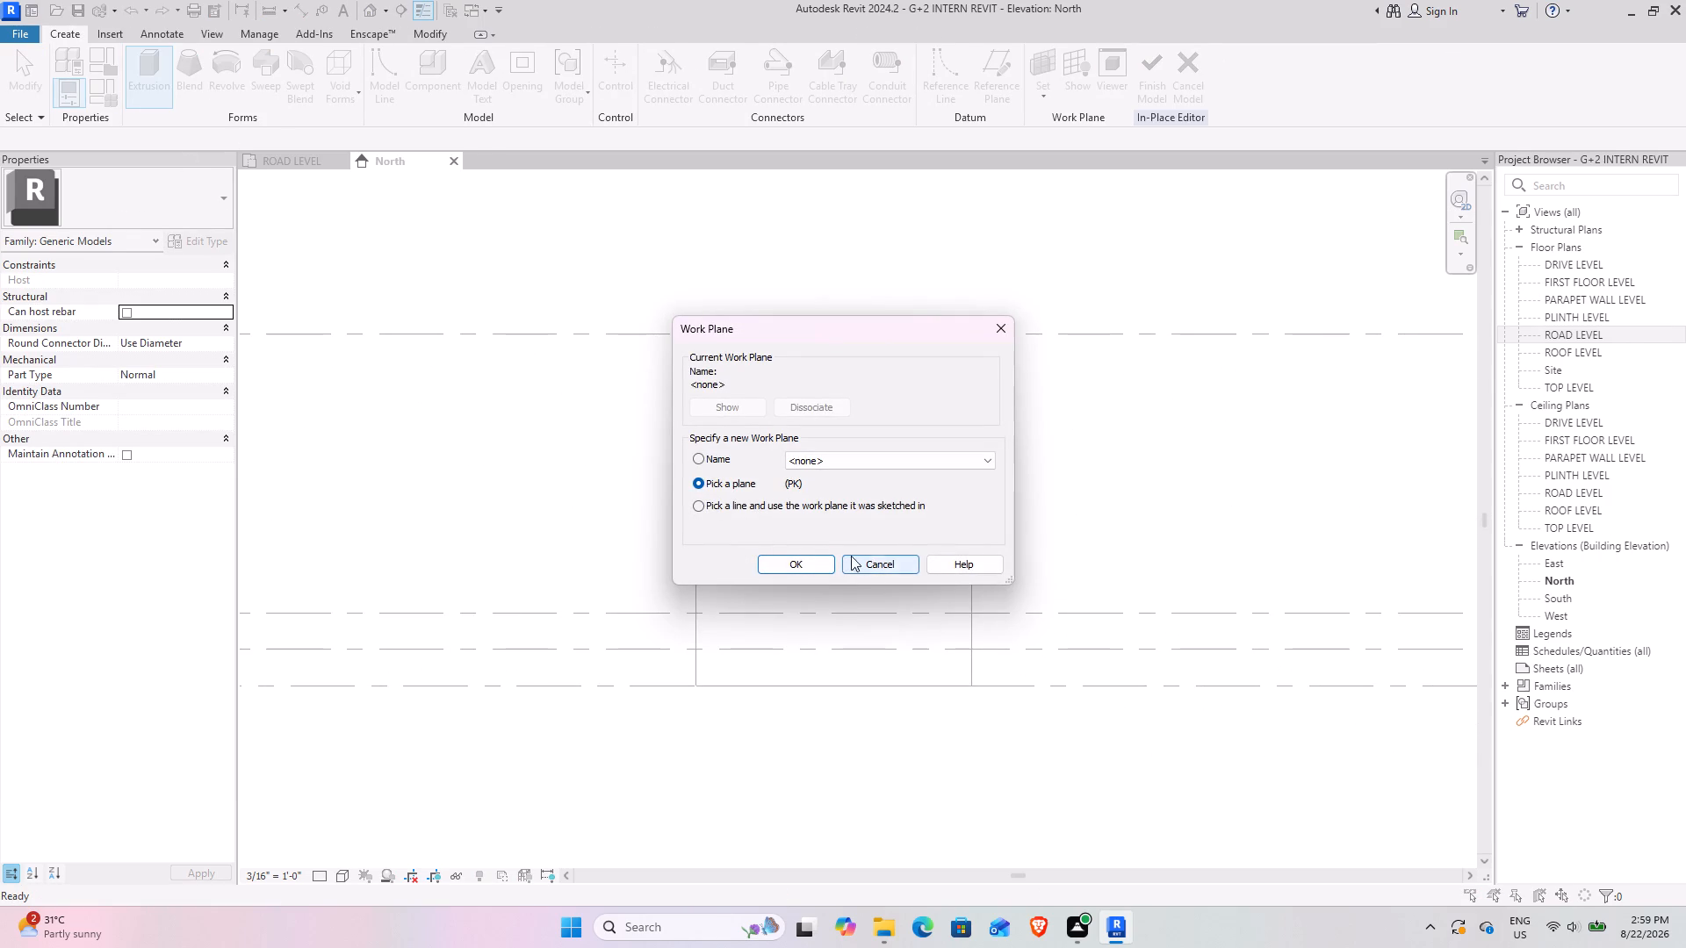
{"action": "left_click", "coordinate": [792, 564]}
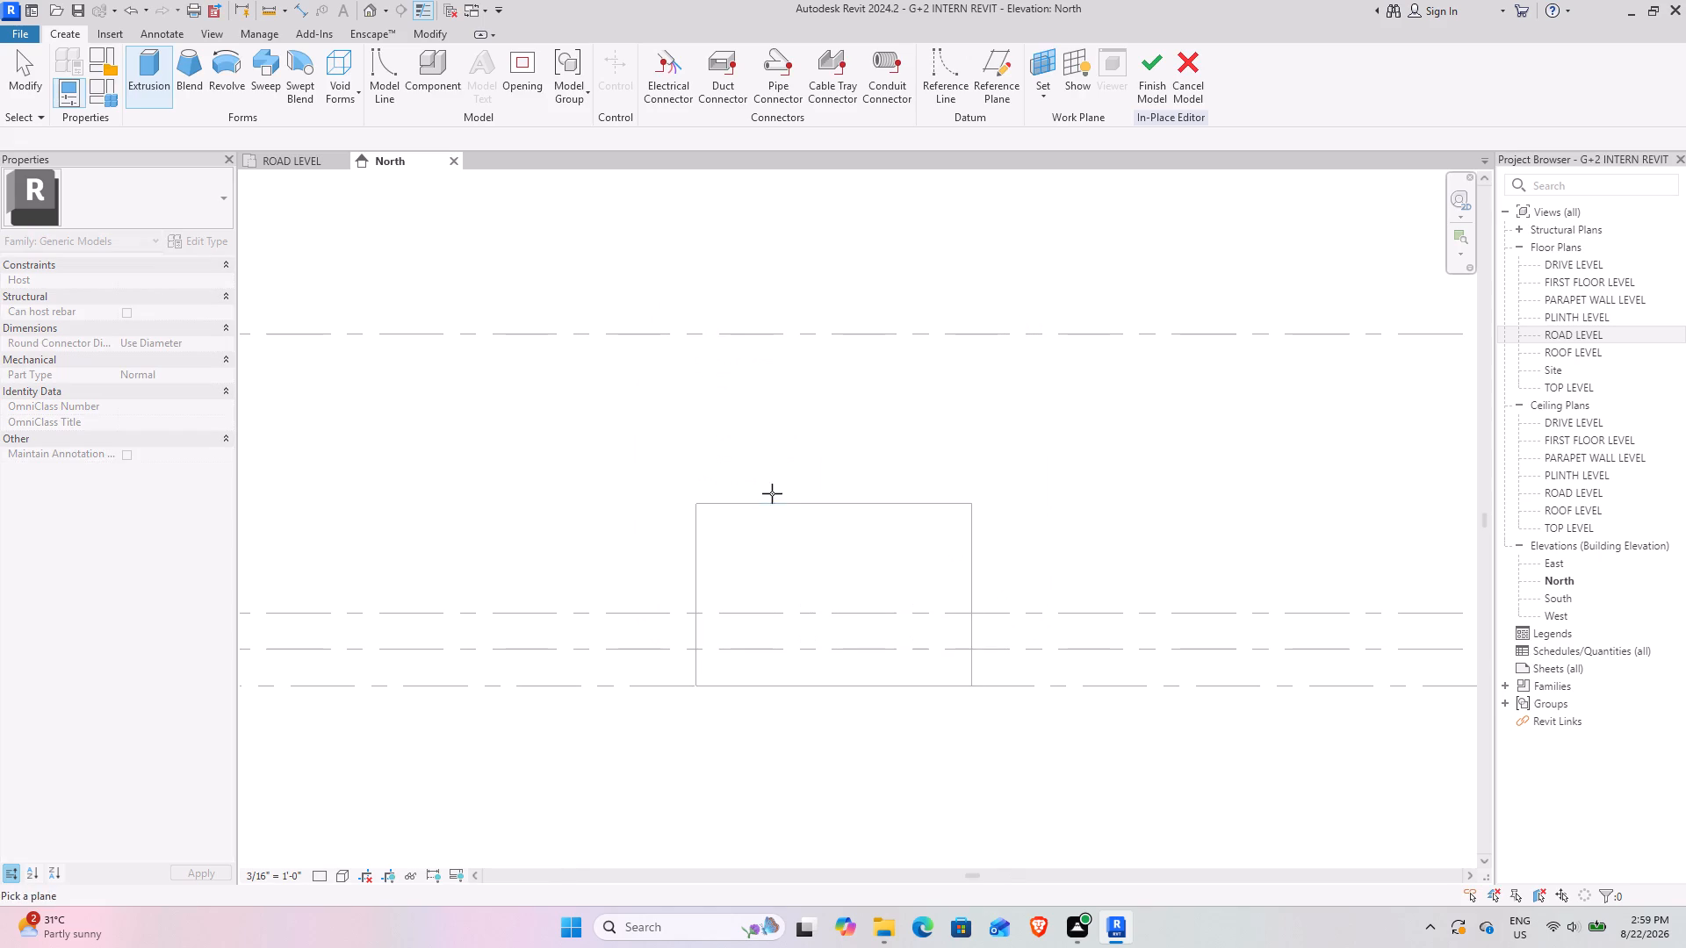
{"action": "left_click", "coordinate": [772, 508]}
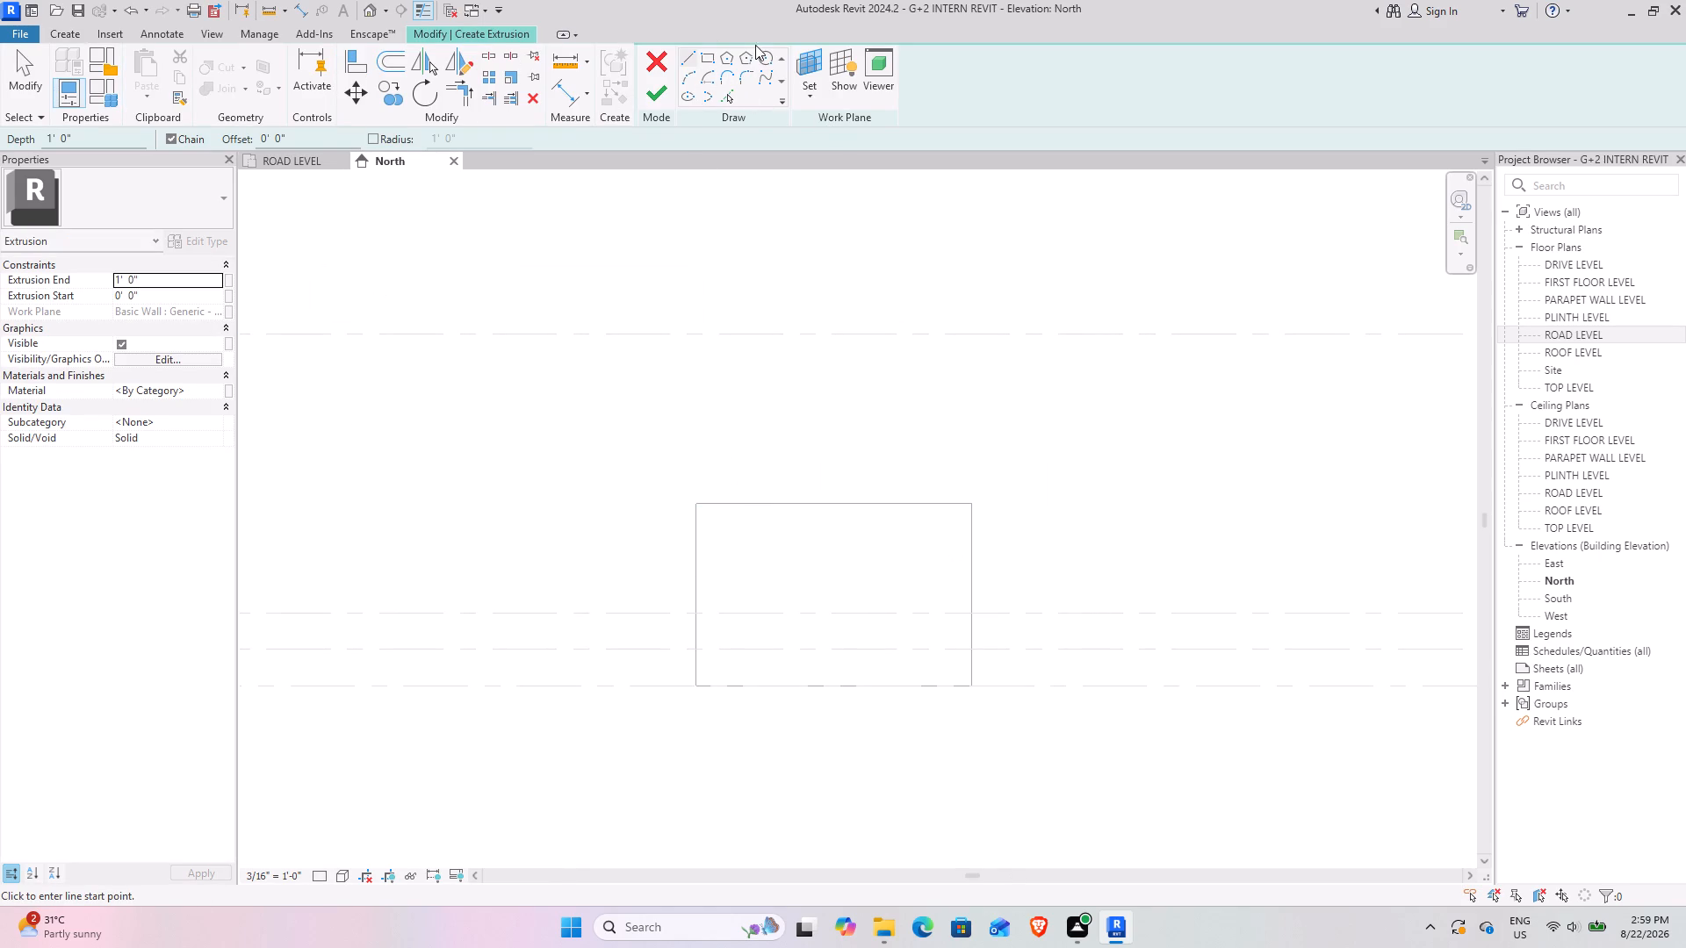
{"action": "left_click", "coordinate": [702, 58]}
{"action": "scroll", "coordinate": [695, 547], "scroll_direction": "up", "scroll_amount": 7}
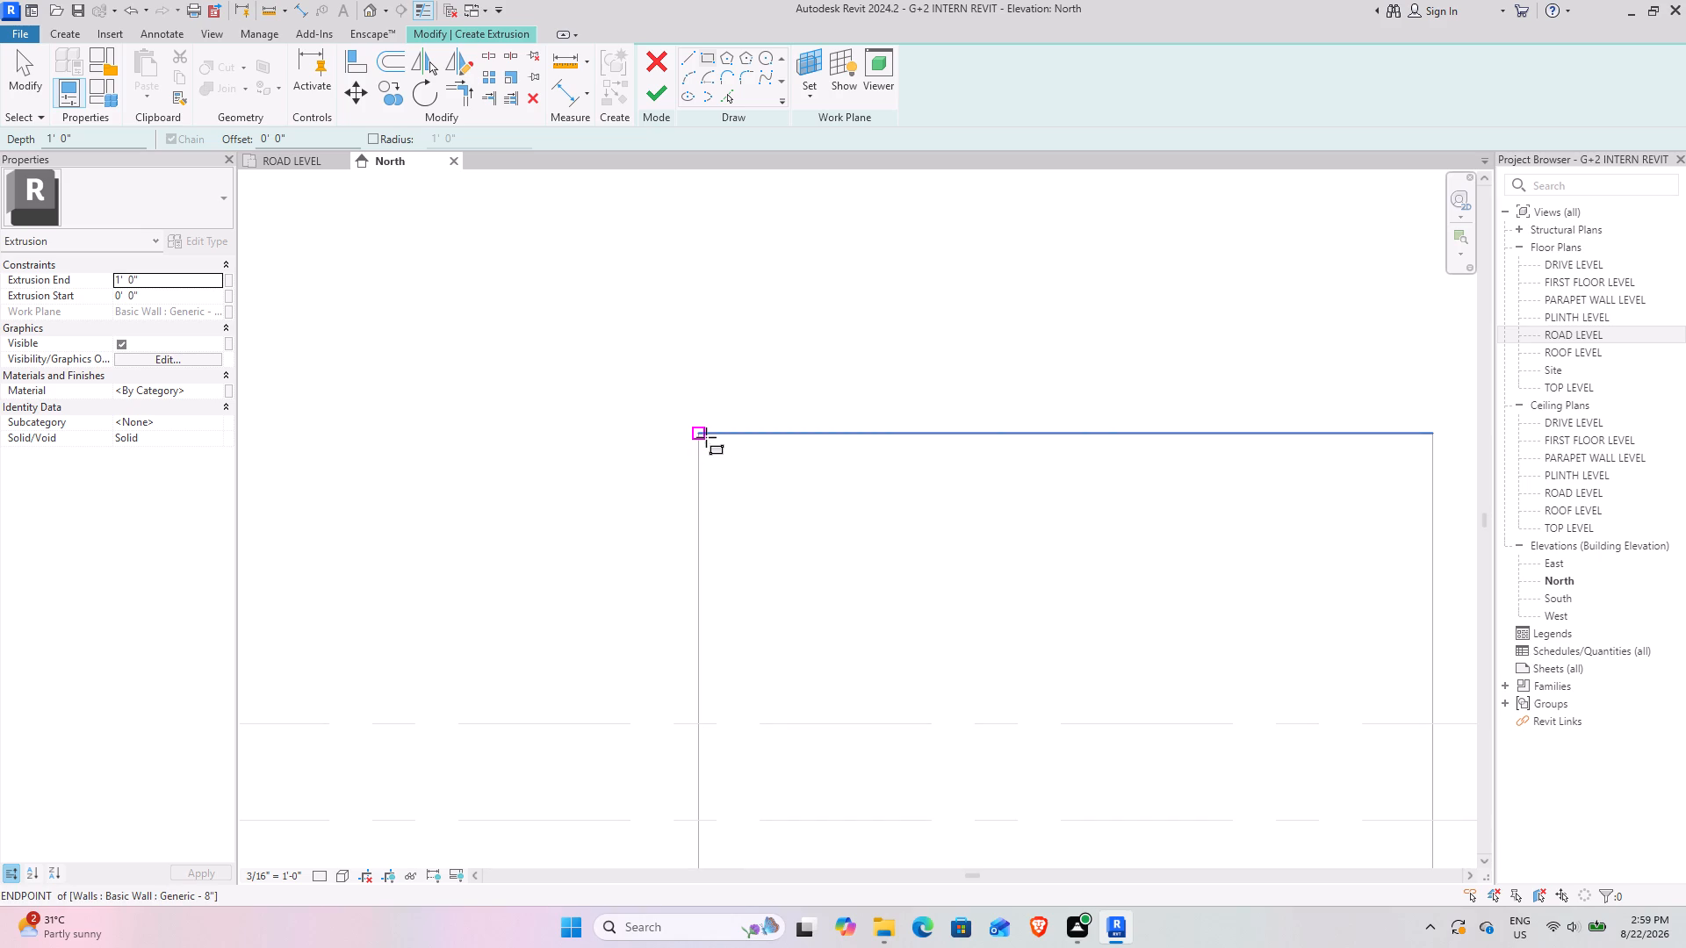
{"action": "left_click", "coordinate": [706, 437]}
{"action": "middle_click_drag", "start_coordinate": [797, 642], "coordinate": [764, 427]}
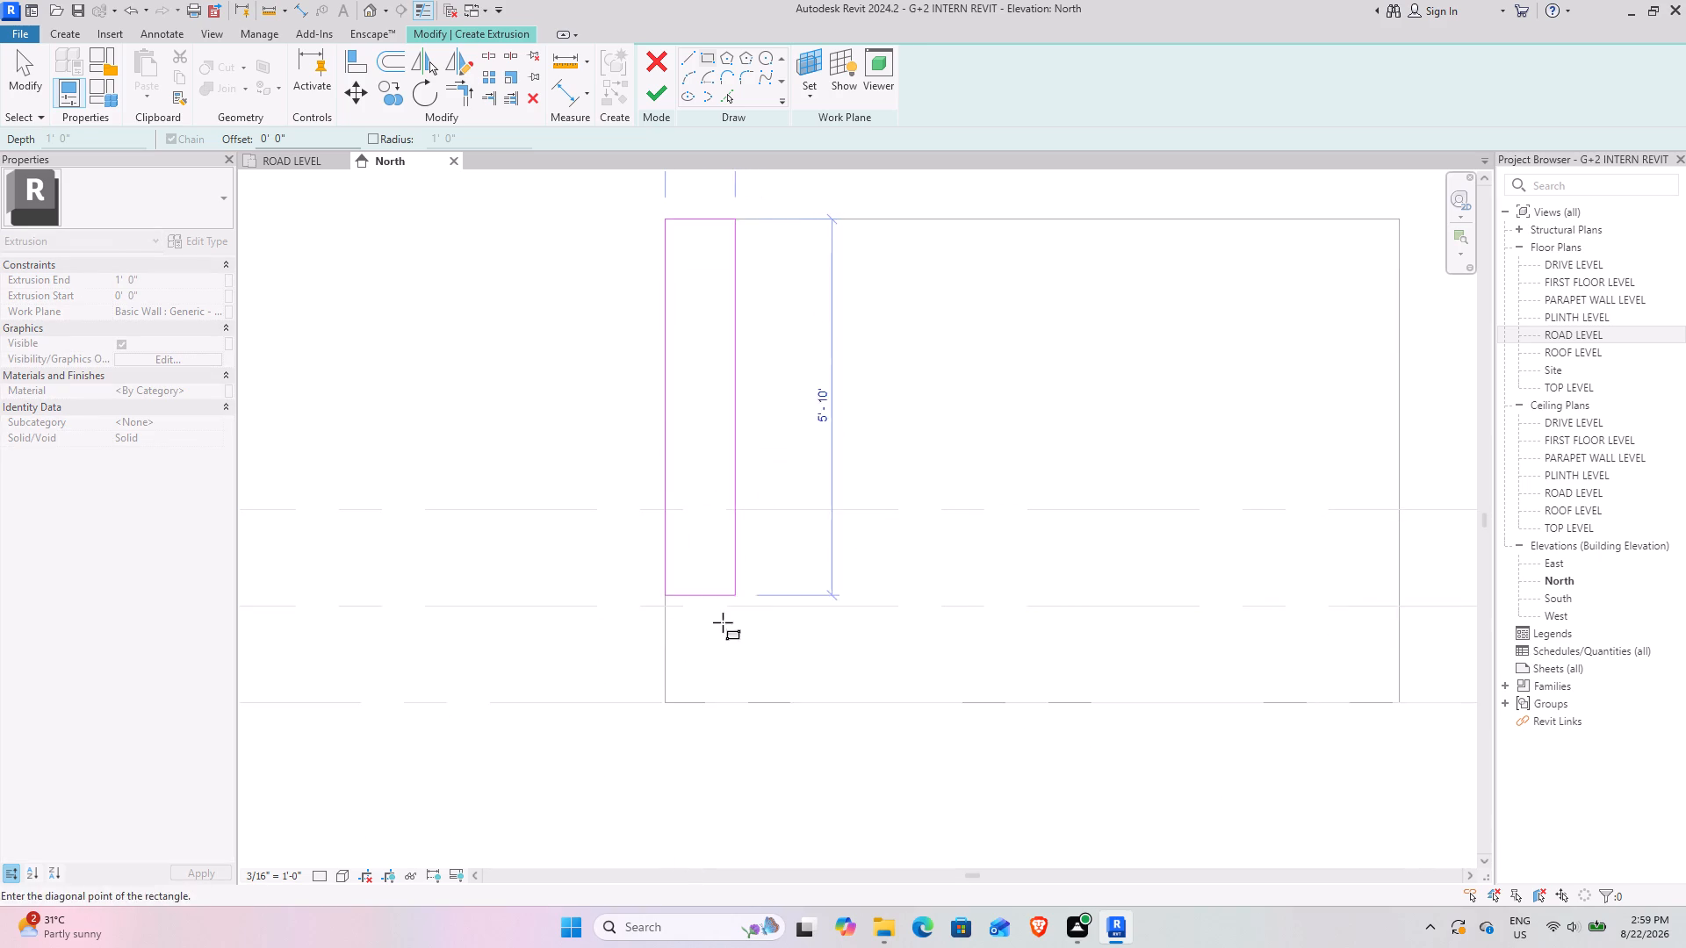
{"action": "left_click", "coordinate": [694, 701]}
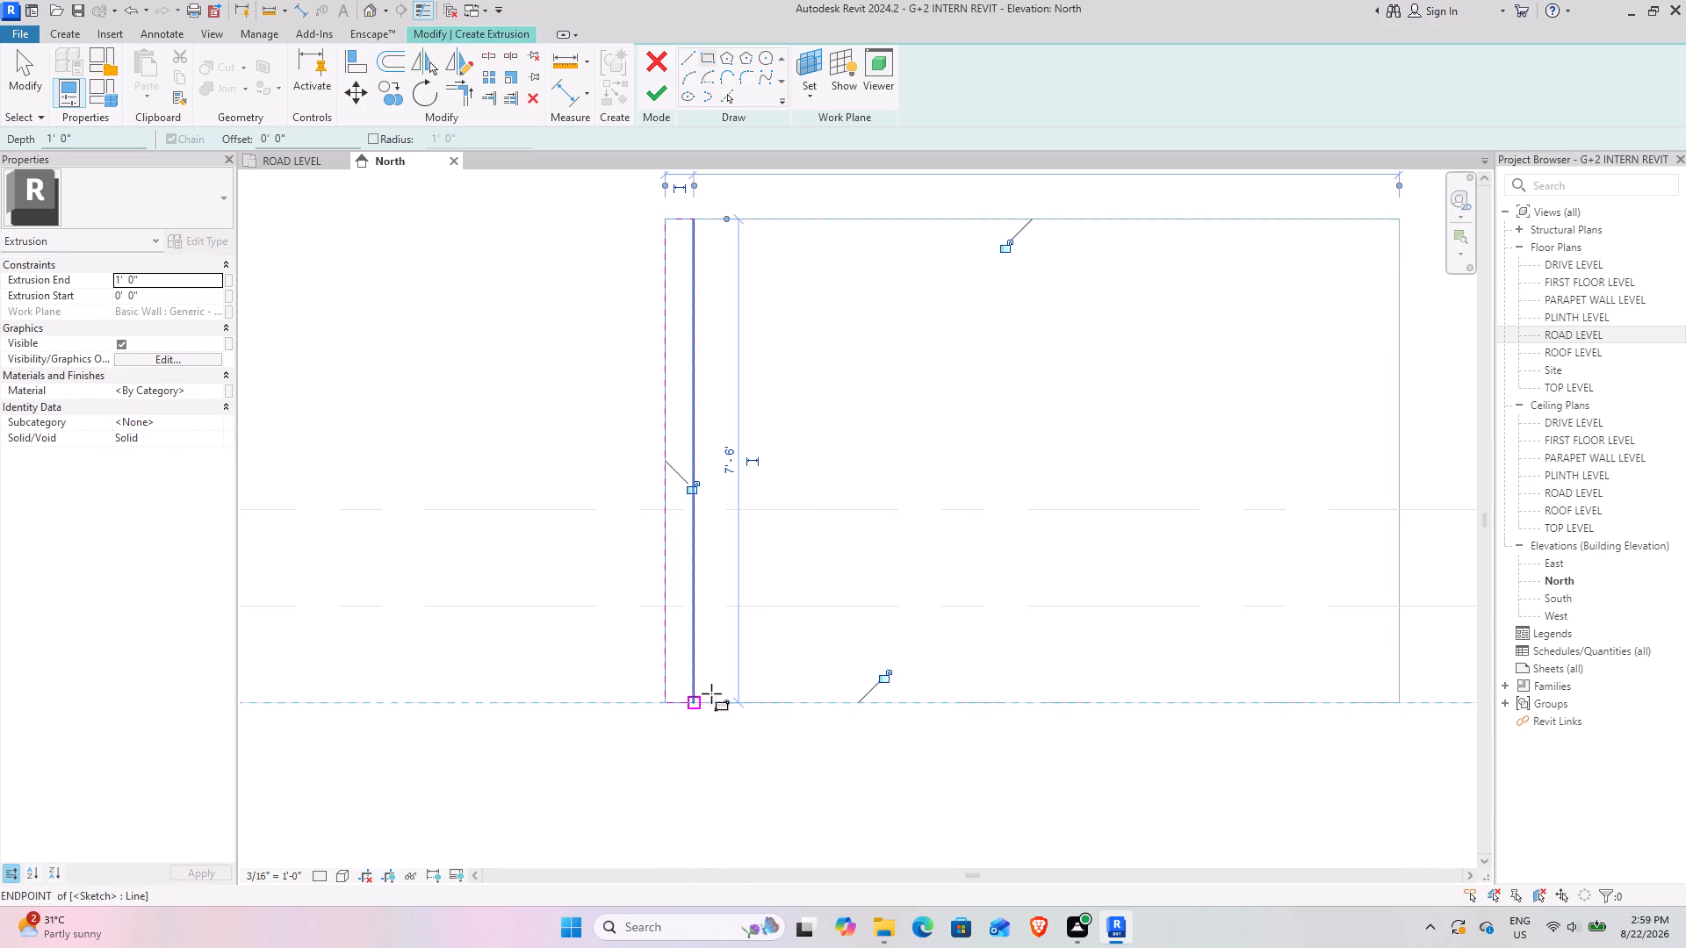
{"action": "key", "text": "Escape"}
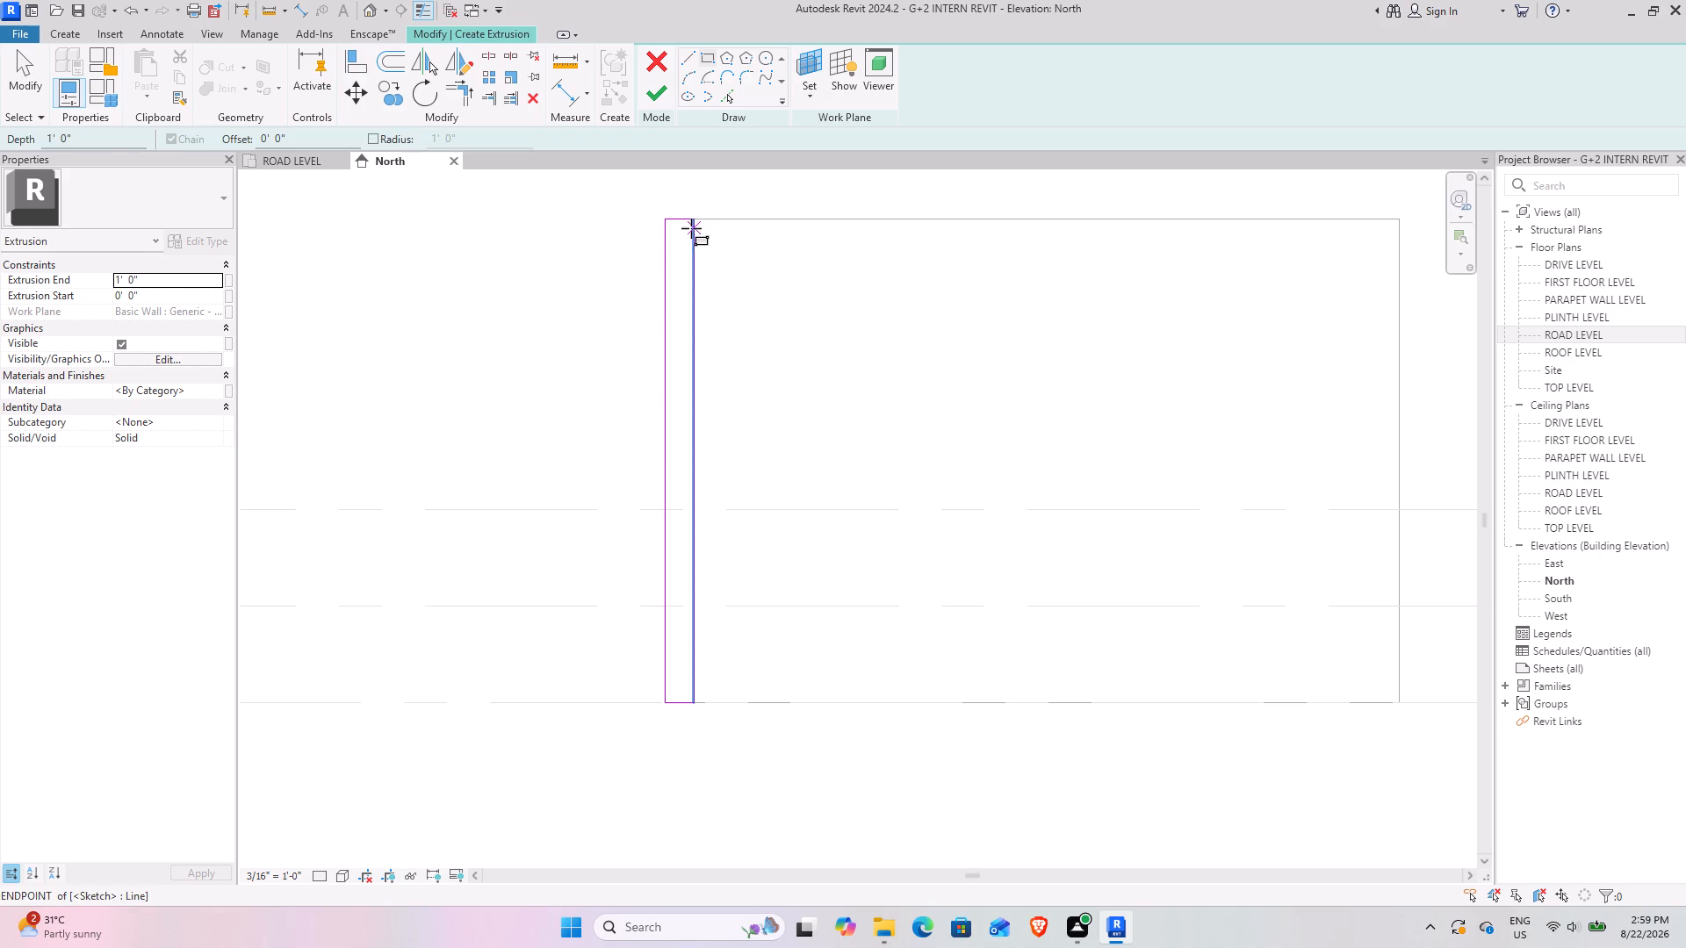
{"action": "key", "text": "Escape"}
Set the width of the sketched rectangle to 5.14" by adjusting its inner vertical line.
{"action": "left_click", "coordinate": [695, 253]}
{"action": "scroll", "coordinate": [664, 185], "scroll_direction": "up", "scroll_amount": 2}
{"action": "scroll", "coordinate": [666, 371], "scroll_direction": "down", "scroll_amount": 2}
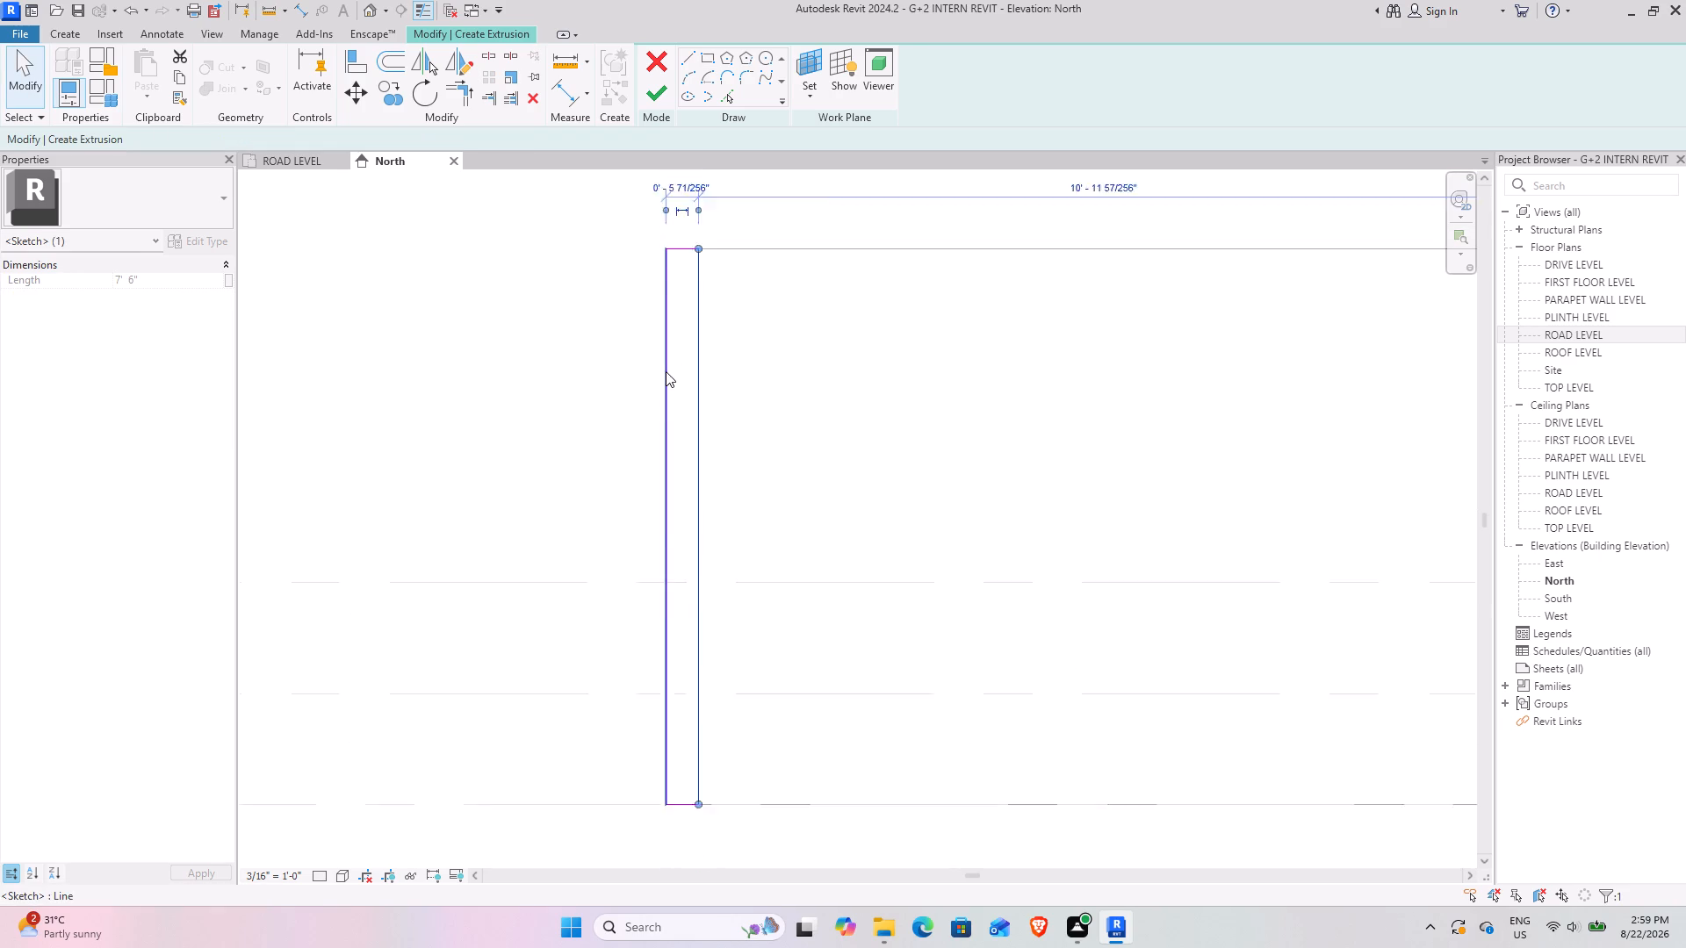
{"action": "scroll", "coordinate": [666, 371], "scroll_direction": "down", "scroll_amount": 2}
{"action": "left_click", "coordinate": [673, 242]}
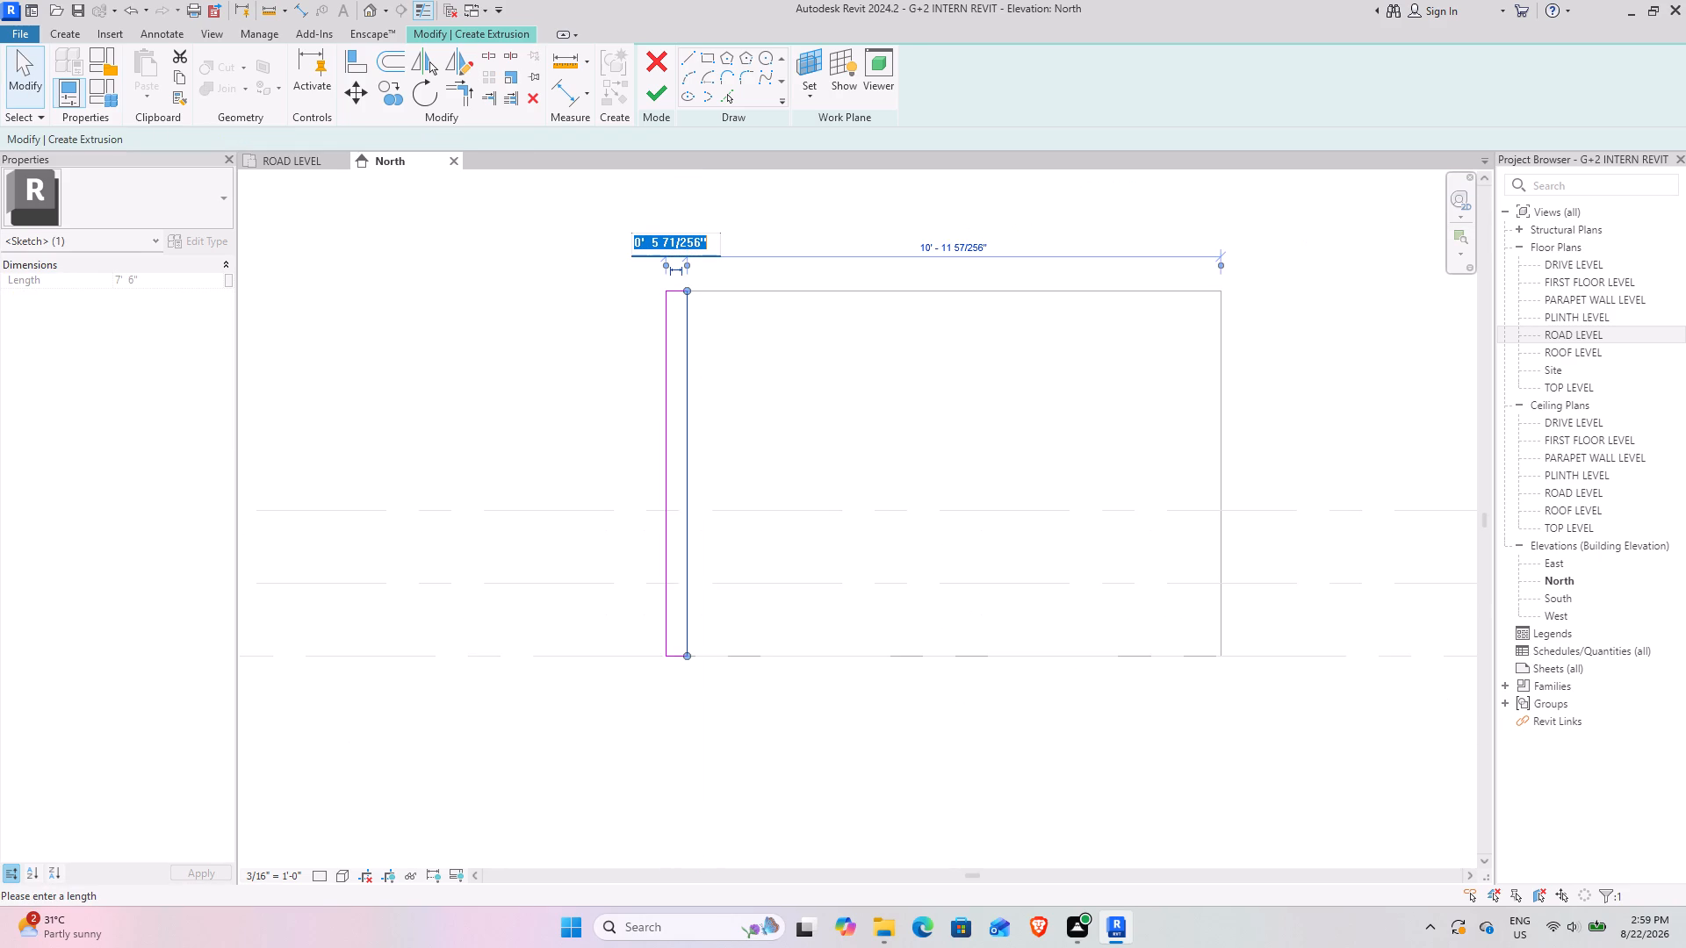
{"action": "type", "text": "5.14"}
{"action": "key", "text": "shift+quotedbl"}
{"action": "key", "text": "Return"}
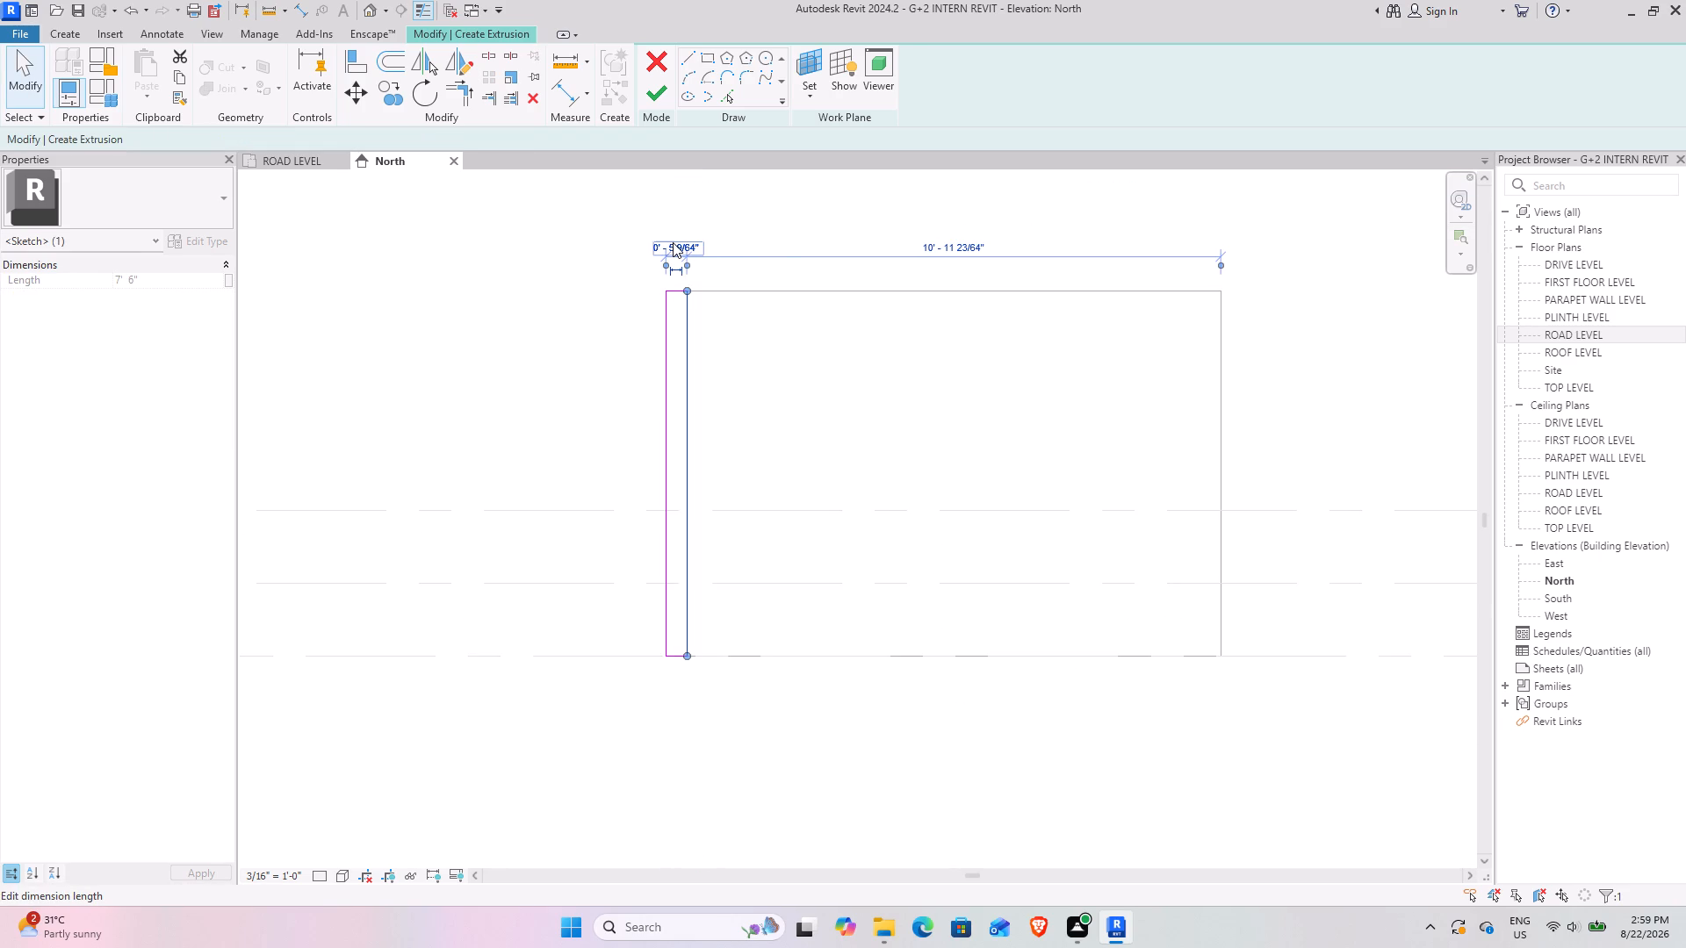
{"action": "left_click", "coordinate": [793, 433]}
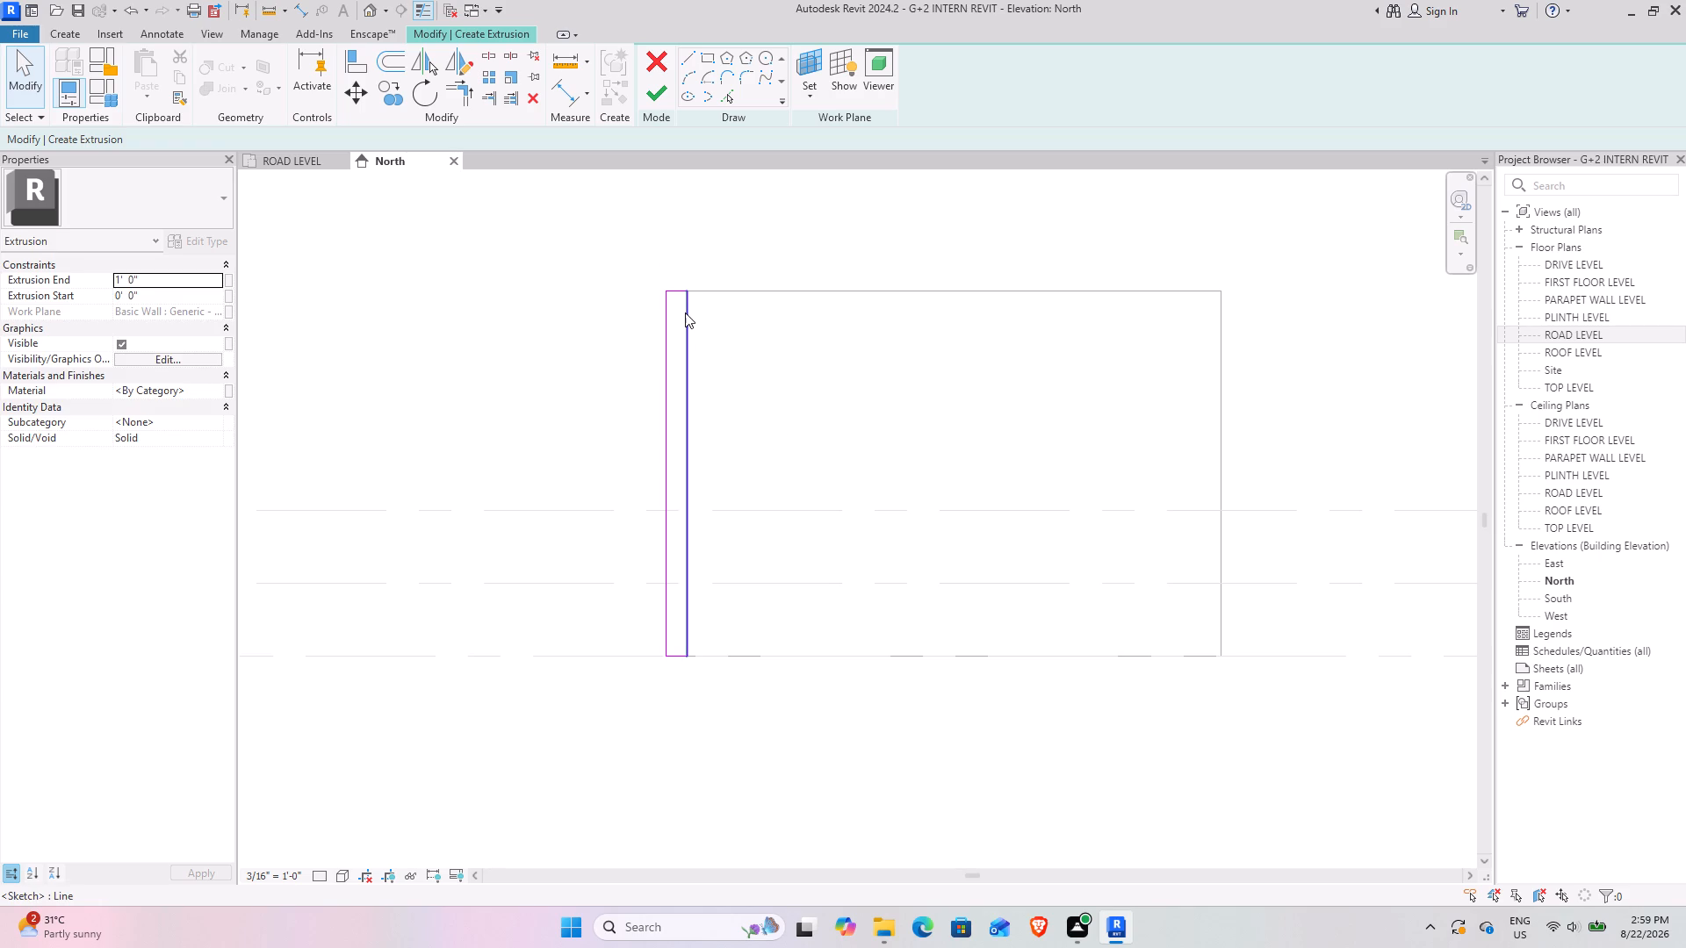
Set the extrusion end to 1" for the sketched rectangle.
{"action": "scroll", "coordinate": [690, 337], "scroll_direction": "up", "scroll_amount": 3}
{"action": "scroll", "coordinate": [807, 398], "scroll_direction": "down", "scroll_amount": 2}
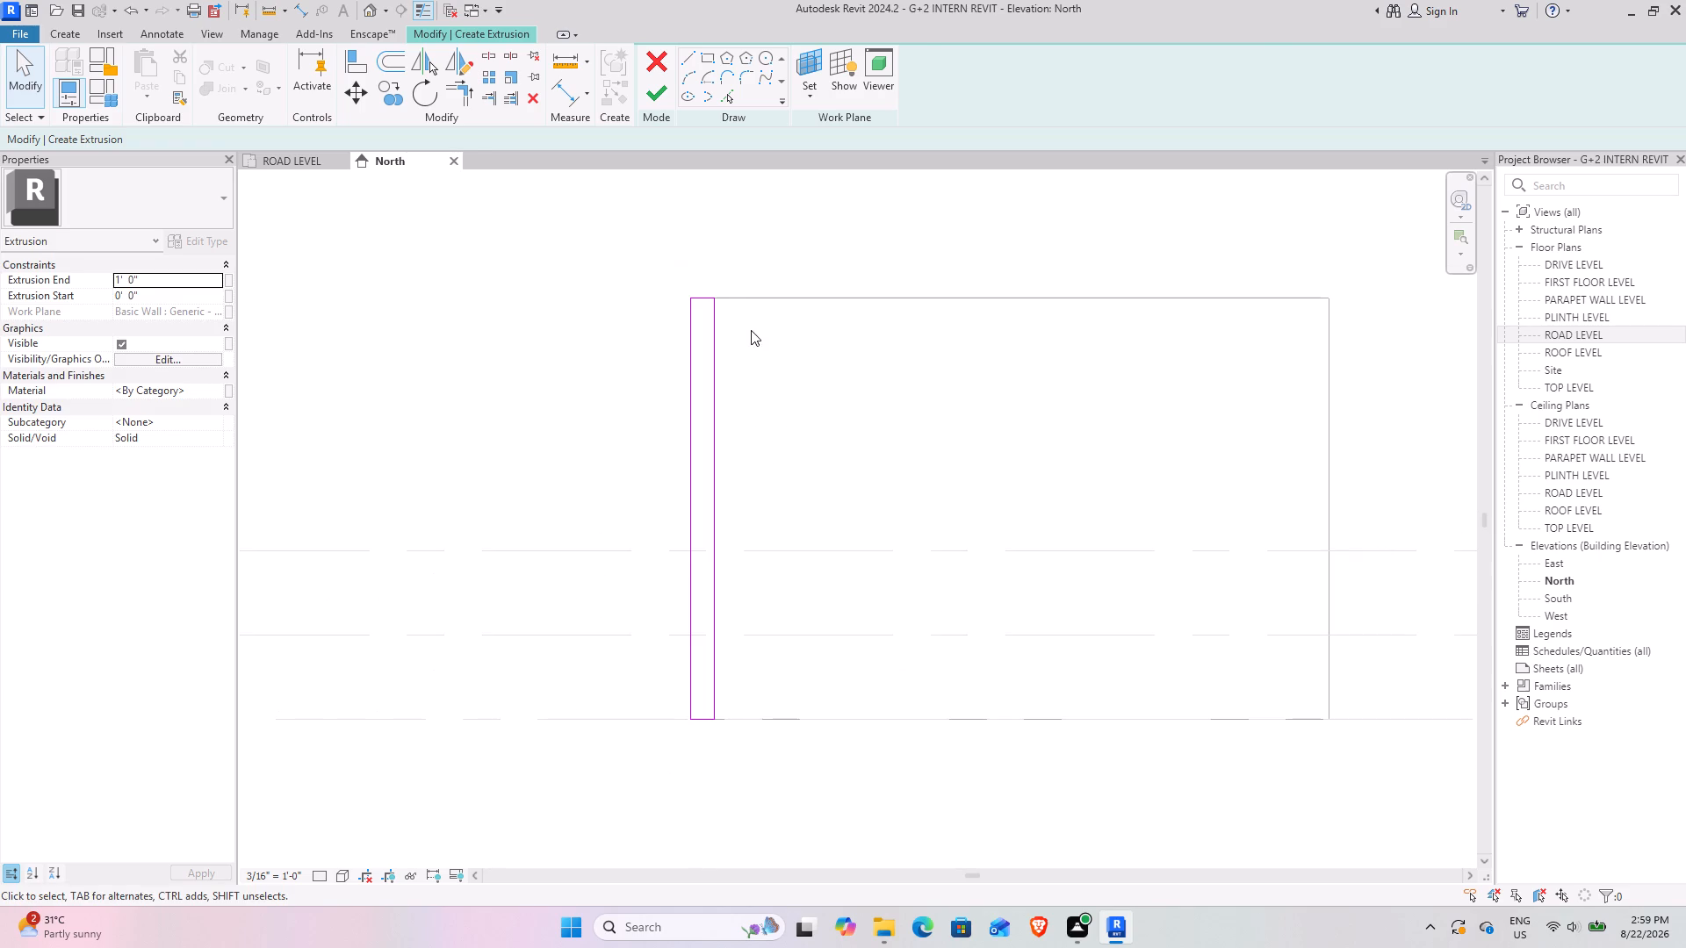
{"action": "scroll", "coordinate": [709, 285], "scroll_direction": "up", "scroll_amount": 7}
{"action": "scroll", "coordinate": [638, 314], "scroll_direction": "down", "scroll_amount": 5}
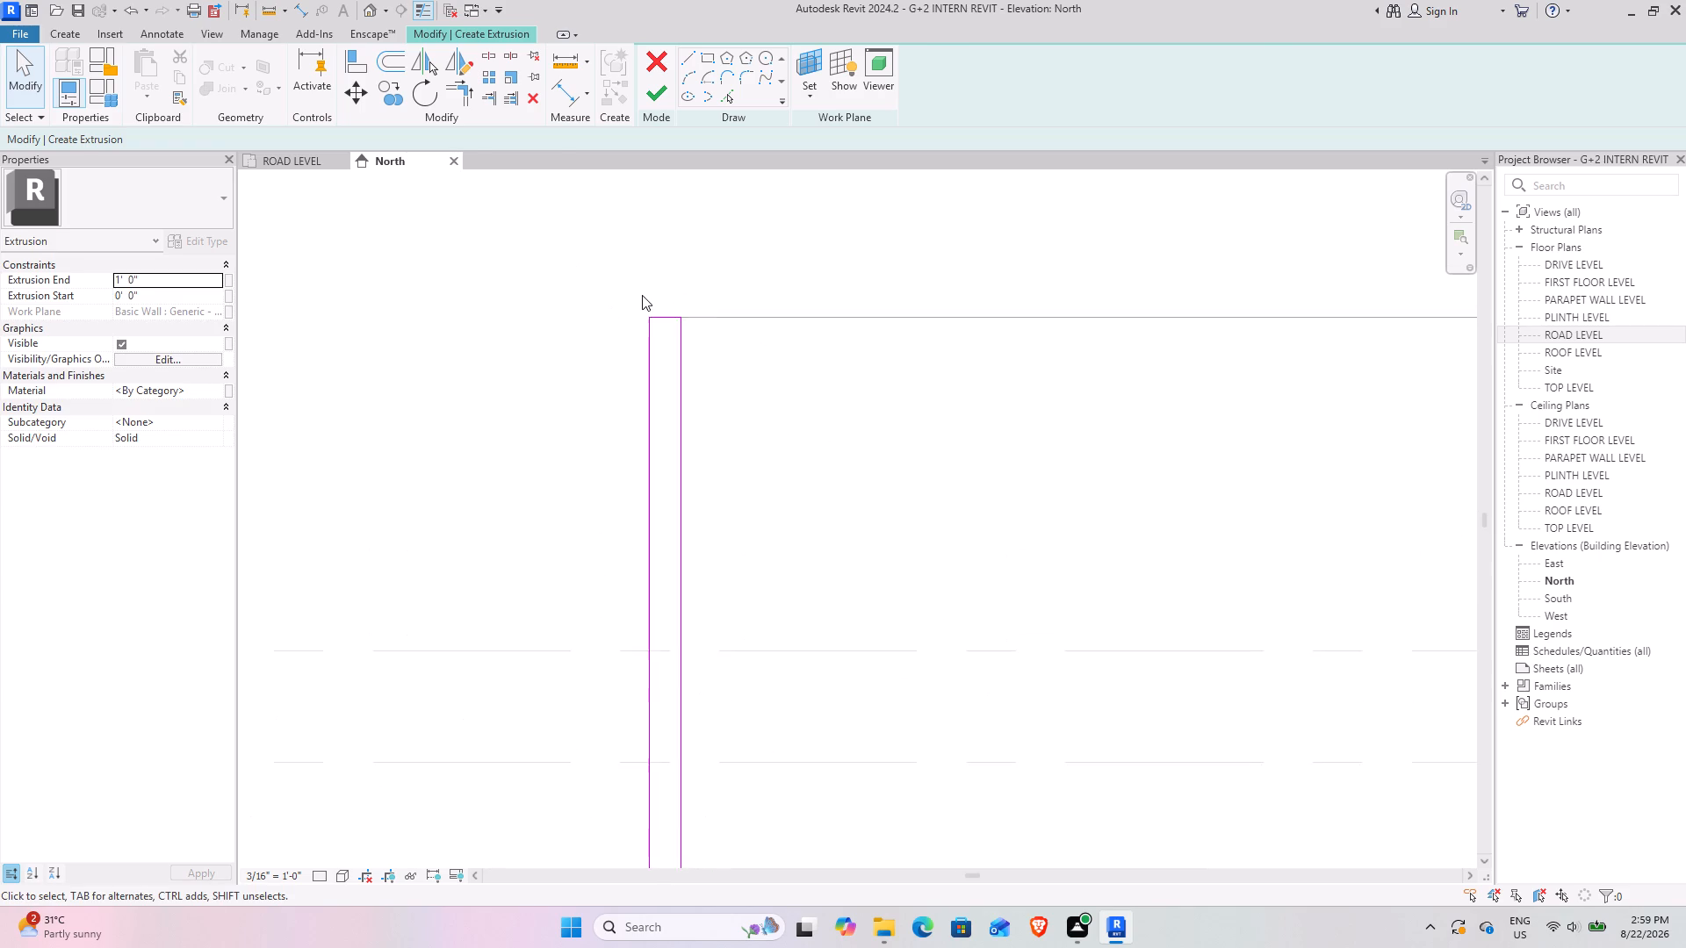
{"action": "scroll", "coordinate": [642, 295], "scroll_direction": "down", "scroll_amount": 3}
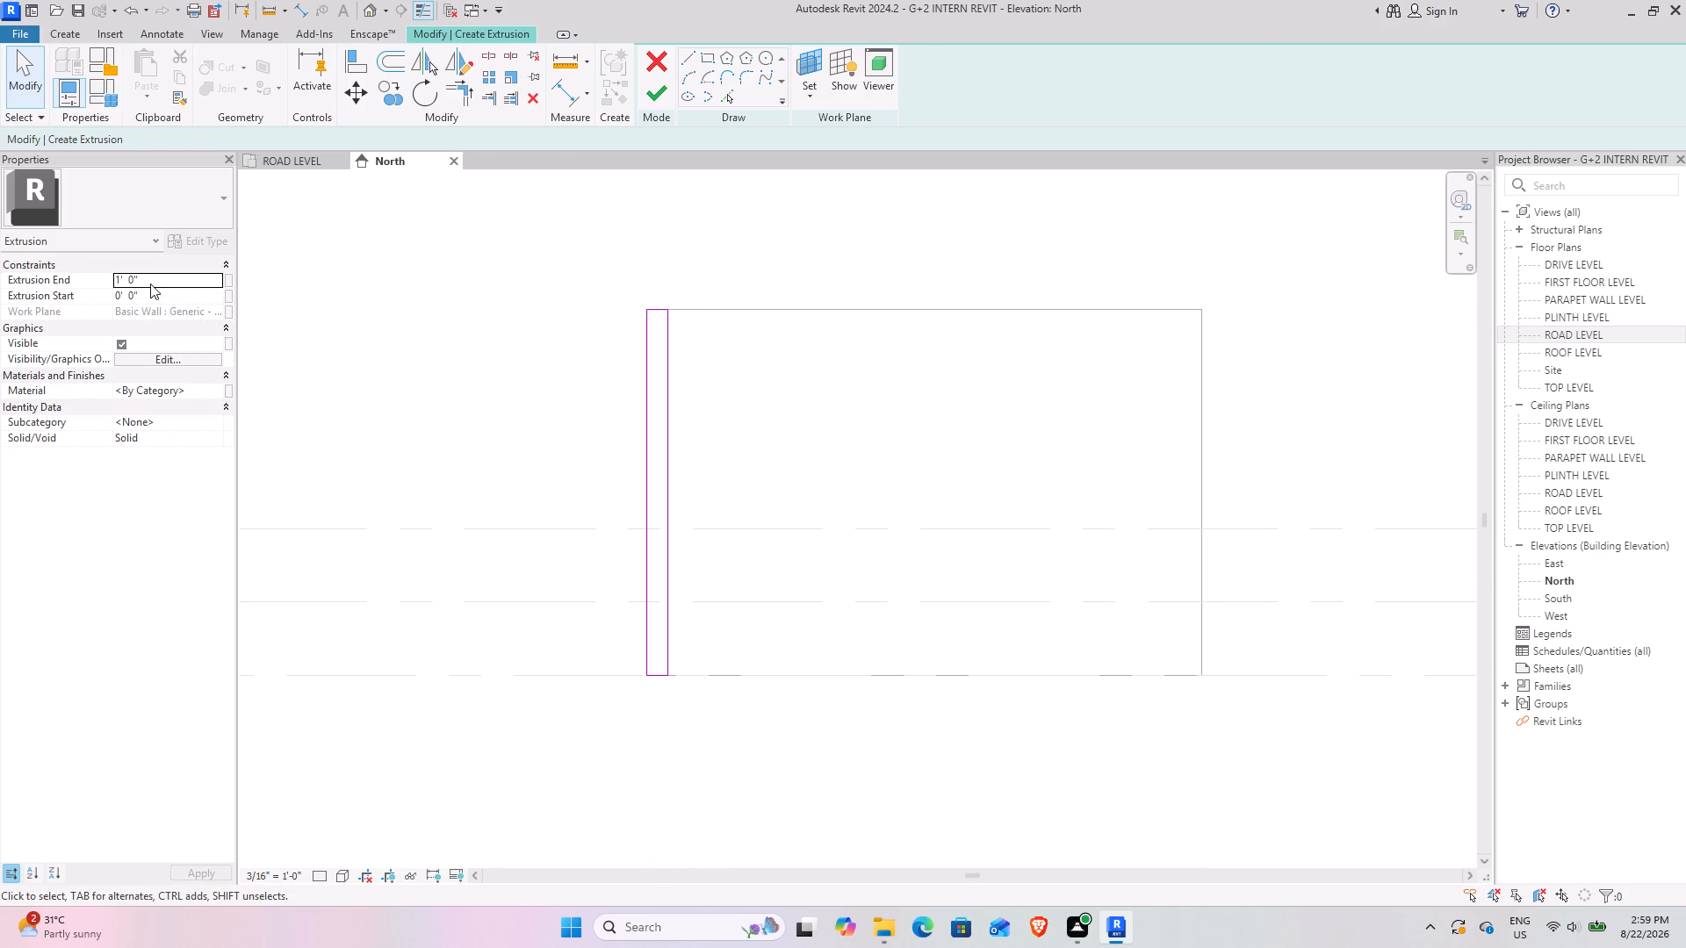
{"action": "left_click", "coordinate": [164, 281]}
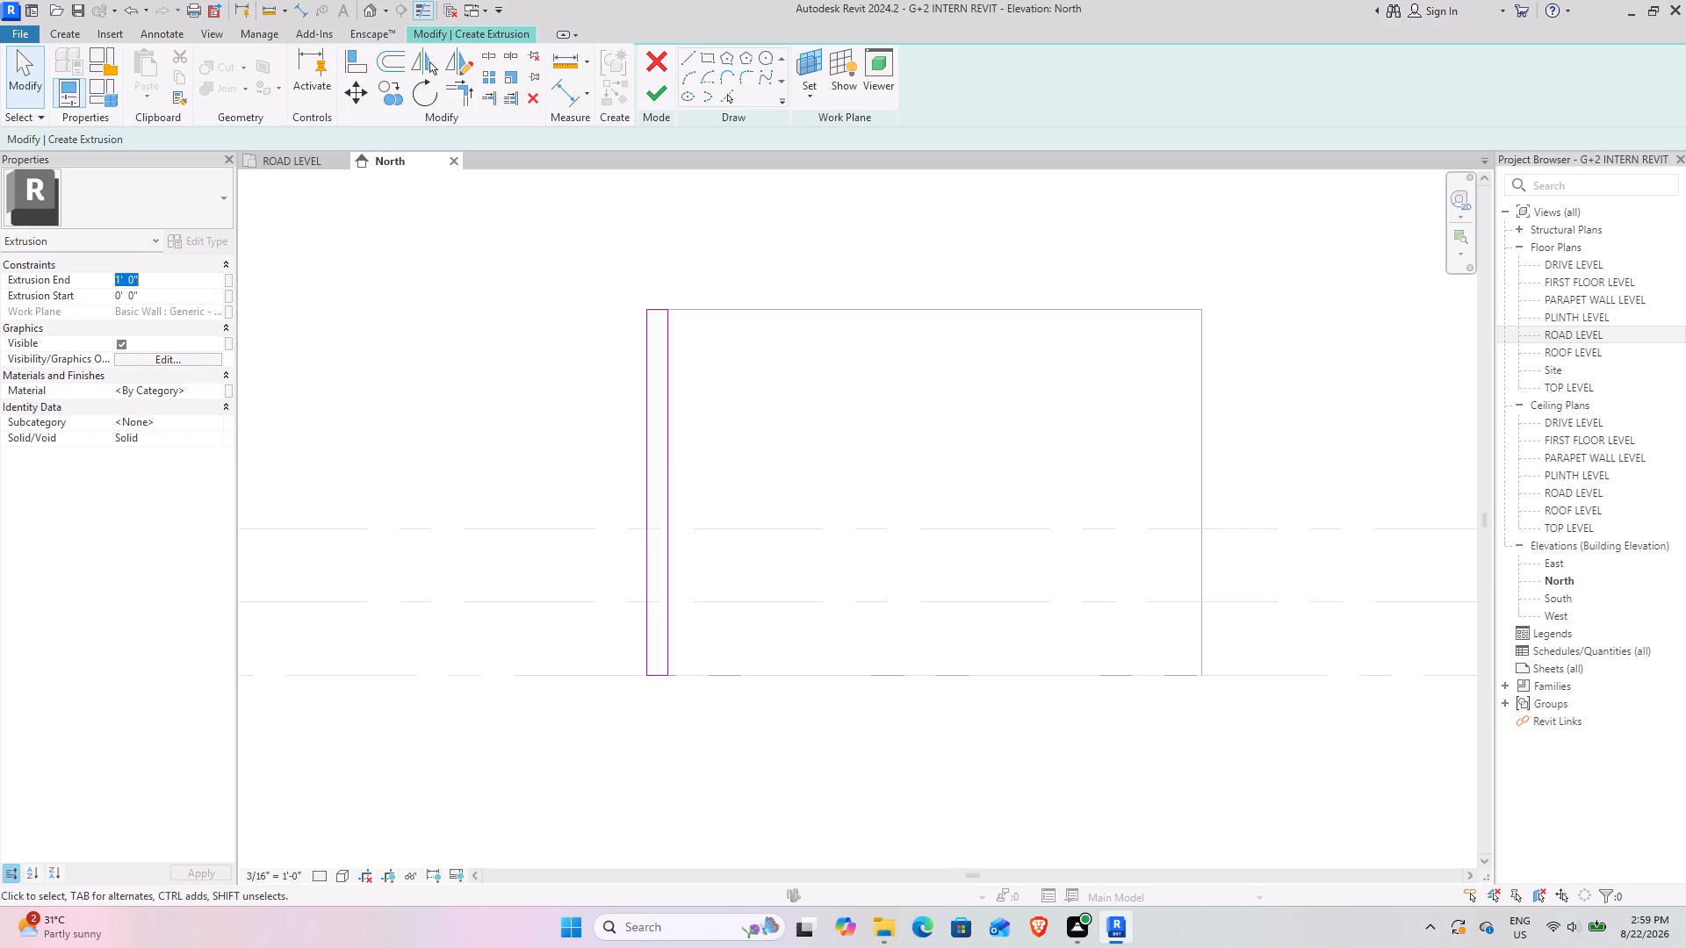
{"action": "key", "text": "1"}
{"action": "key", "text": "shift+quotedbl"}
{"action": "key", "text": "Return"}
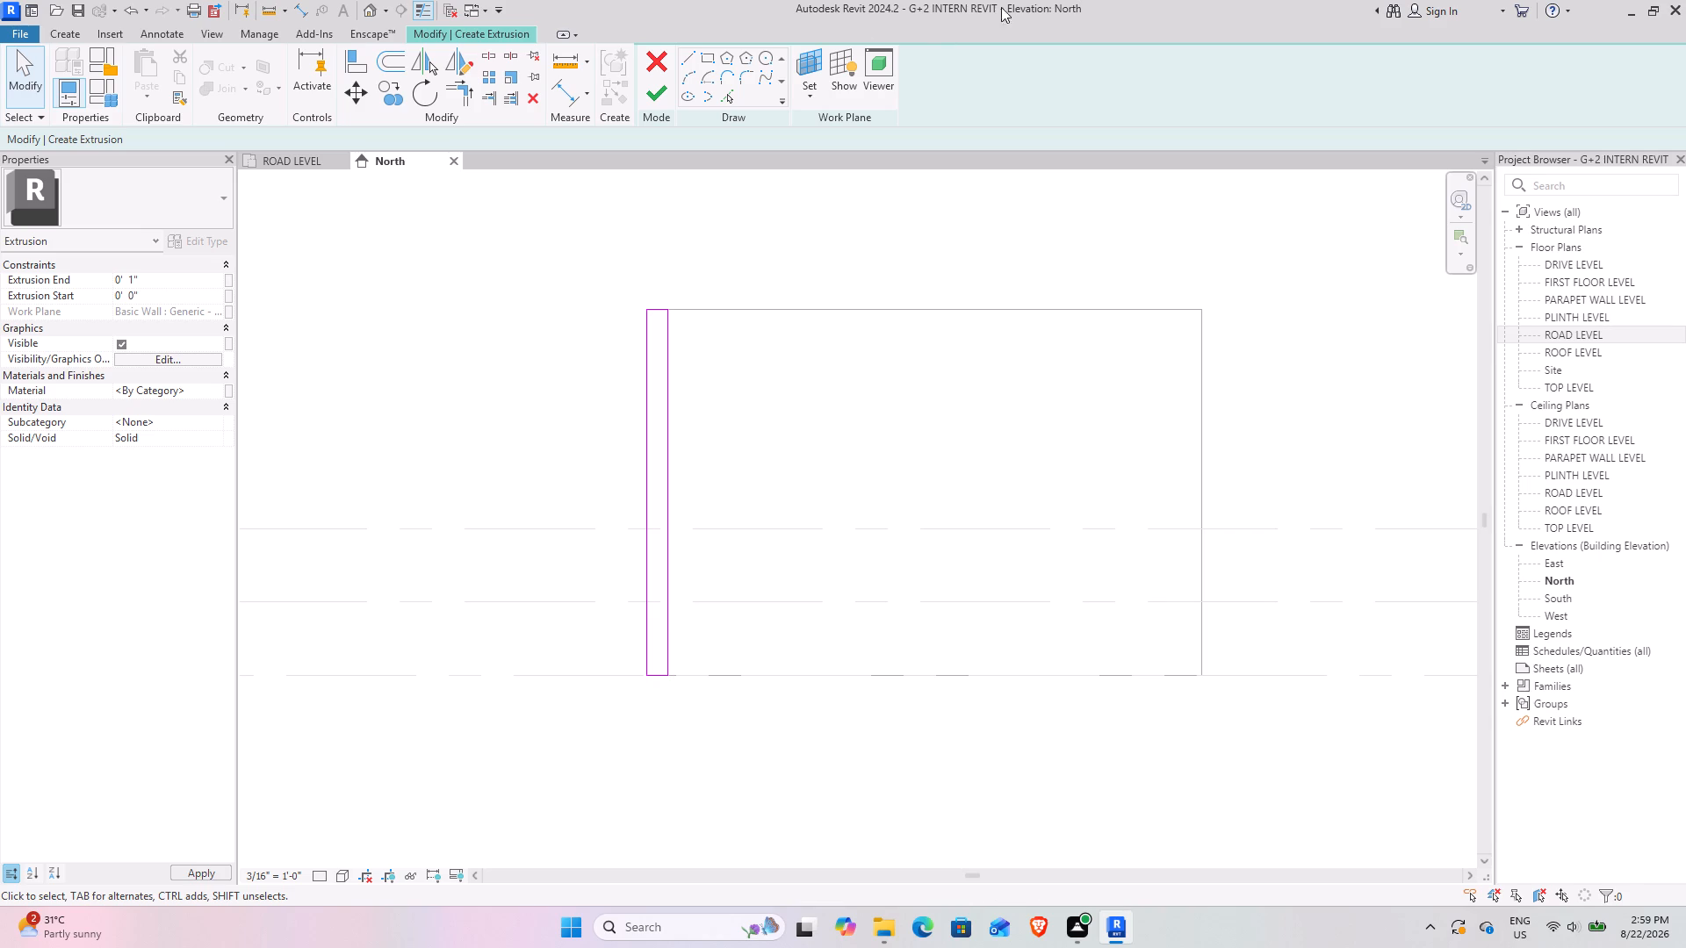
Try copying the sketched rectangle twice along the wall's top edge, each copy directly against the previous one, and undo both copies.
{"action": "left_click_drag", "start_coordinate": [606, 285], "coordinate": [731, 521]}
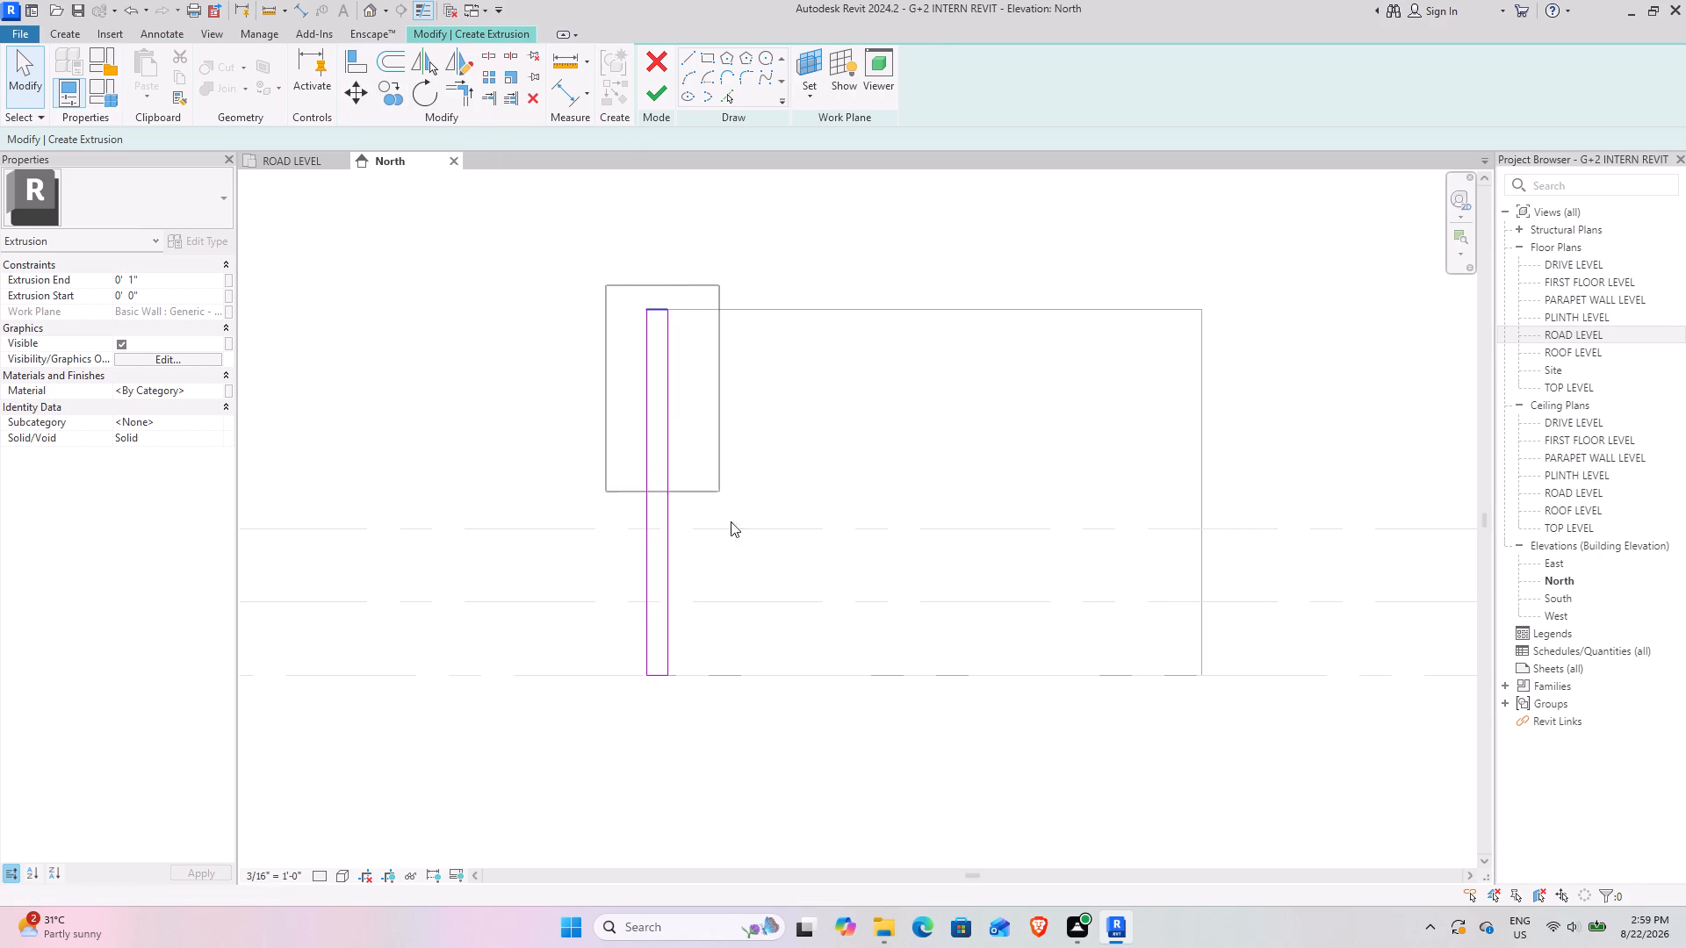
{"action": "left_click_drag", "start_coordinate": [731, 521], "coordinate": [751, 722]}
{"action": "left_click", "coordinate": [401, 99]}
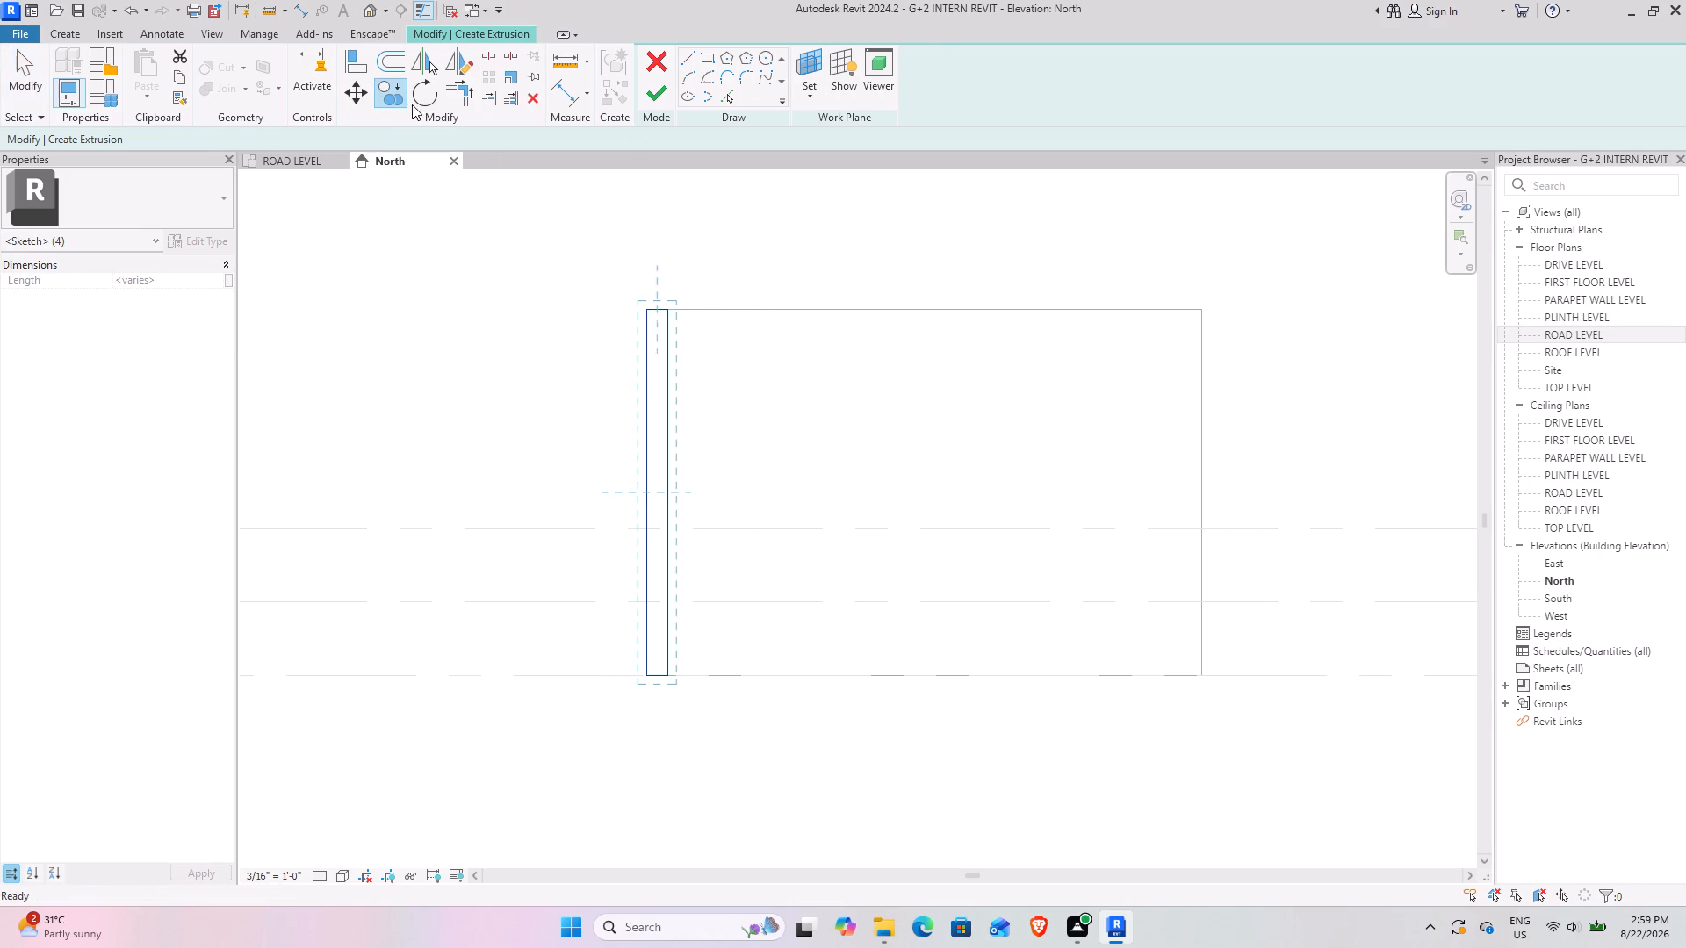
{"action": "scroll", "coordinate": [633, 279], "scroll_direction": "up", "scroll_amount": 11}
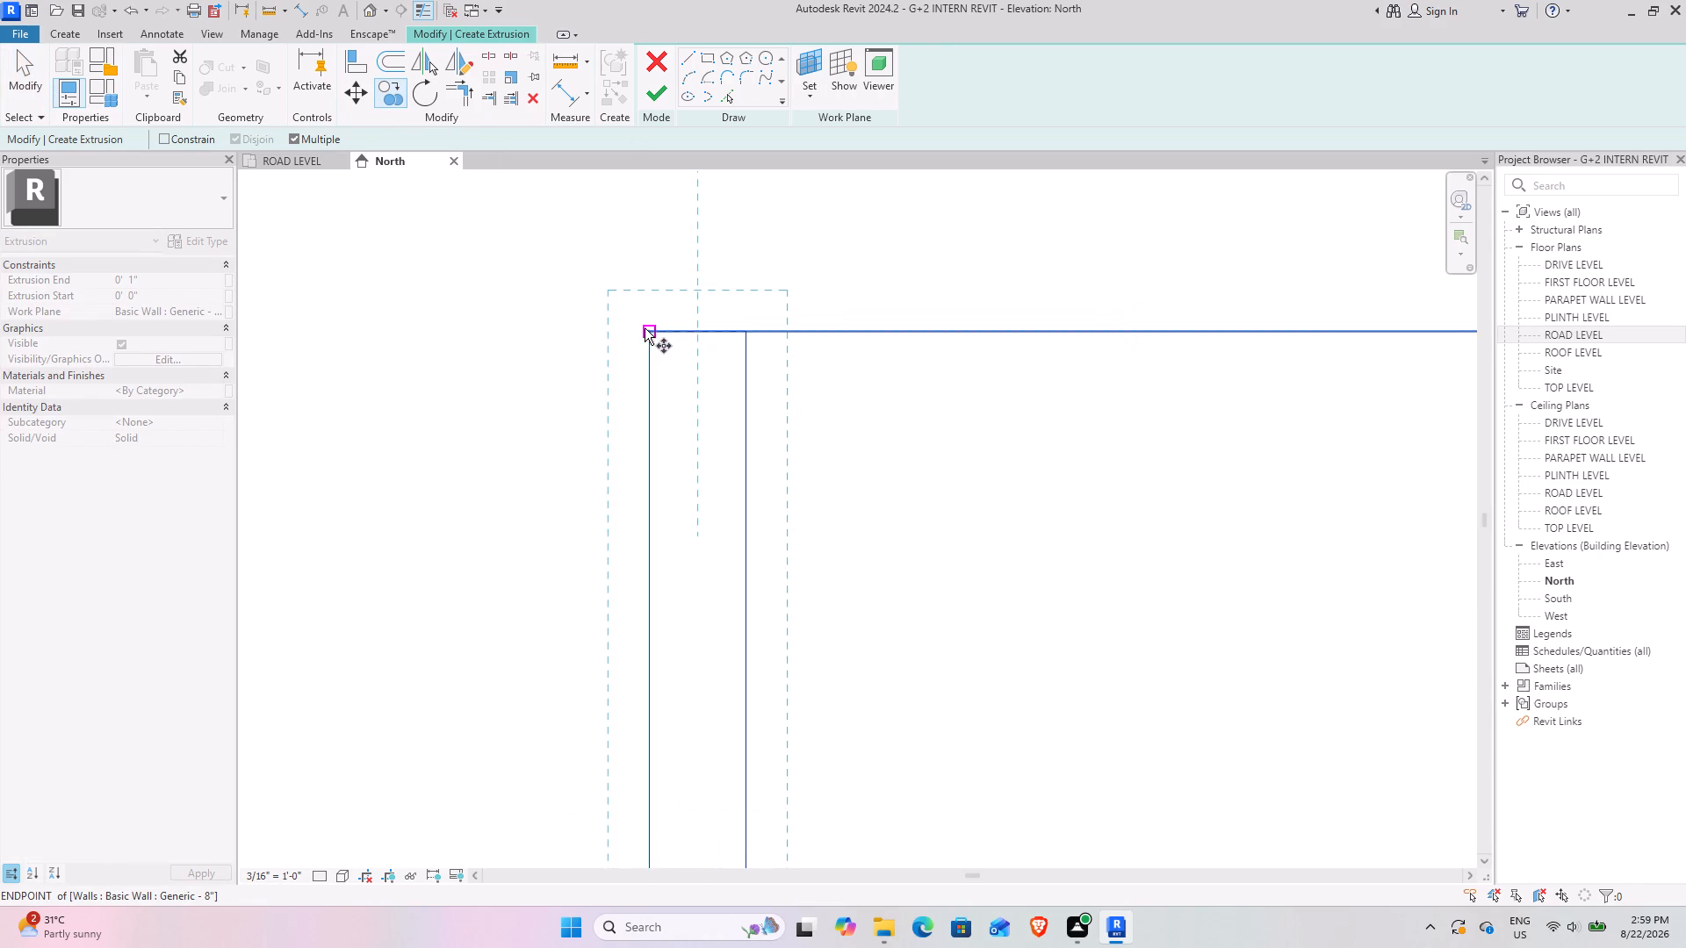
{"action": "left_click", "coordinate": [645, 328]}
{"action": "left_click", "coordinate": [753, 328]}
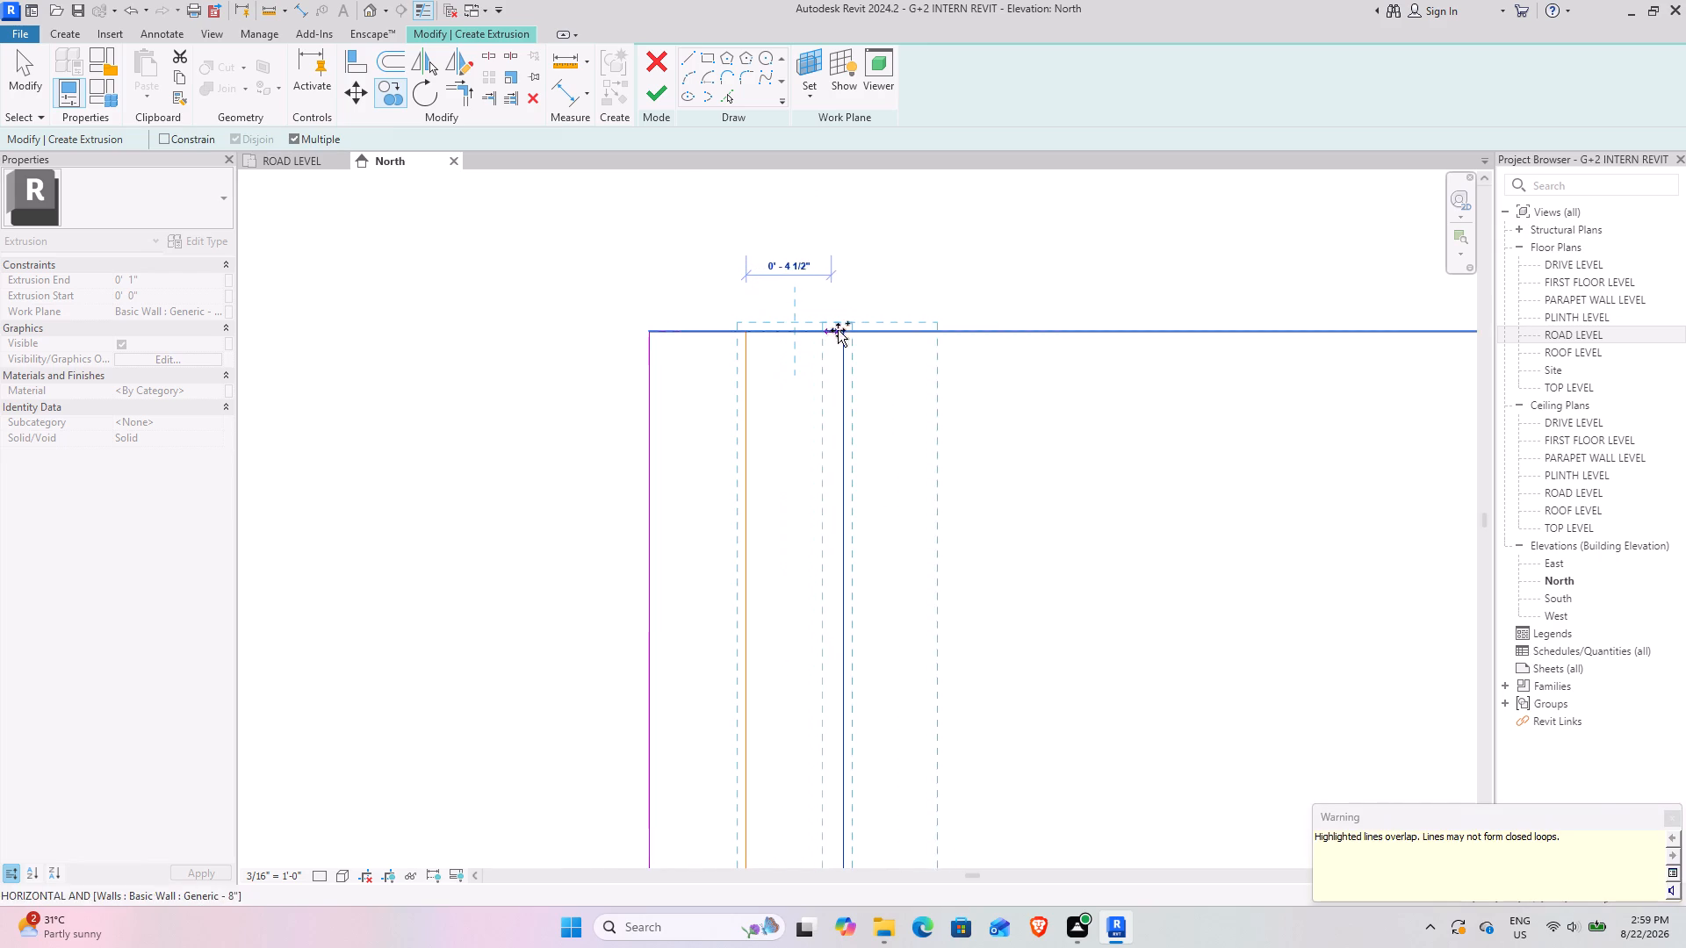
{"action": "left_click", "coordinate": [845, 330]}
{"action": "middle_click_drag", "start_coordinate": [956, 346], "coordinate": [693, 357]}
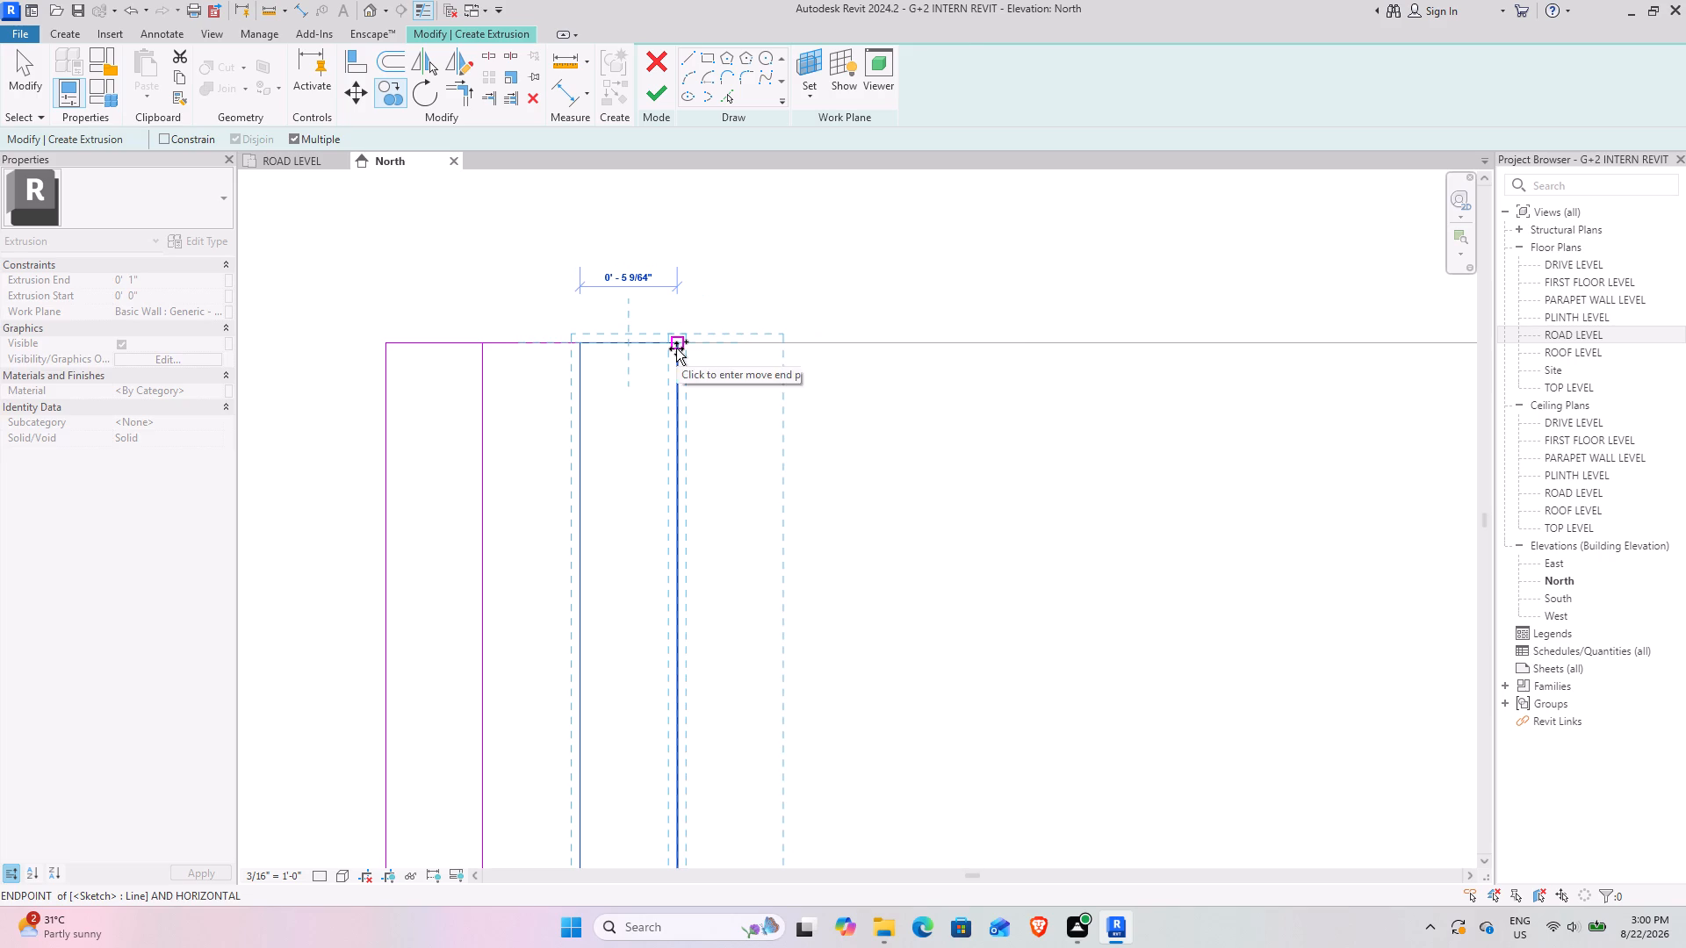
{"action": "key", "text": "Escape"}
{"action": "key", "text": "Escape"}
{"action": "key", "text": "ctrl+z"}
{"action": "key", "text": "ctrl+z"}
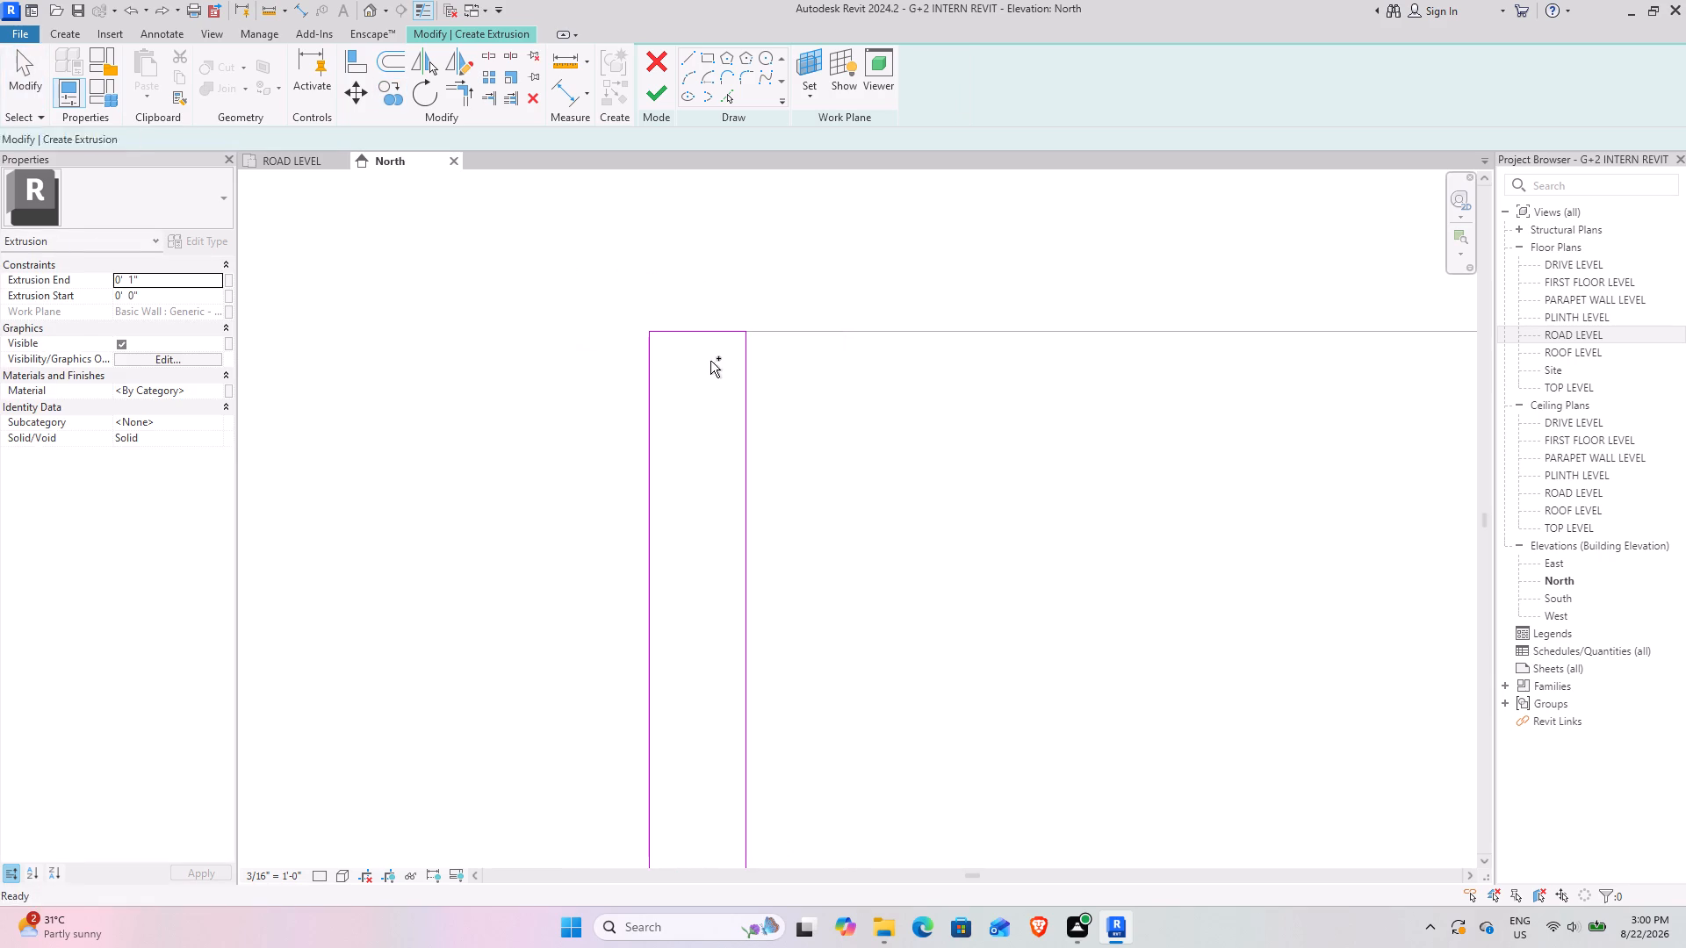
Set the width of the sketched rectangle to 4.28" by adjusting its inner vertical line.
{"action": "scroll", "coordinate": [659, 334], "scroll_direction": "down", "scroll_amount": 8}
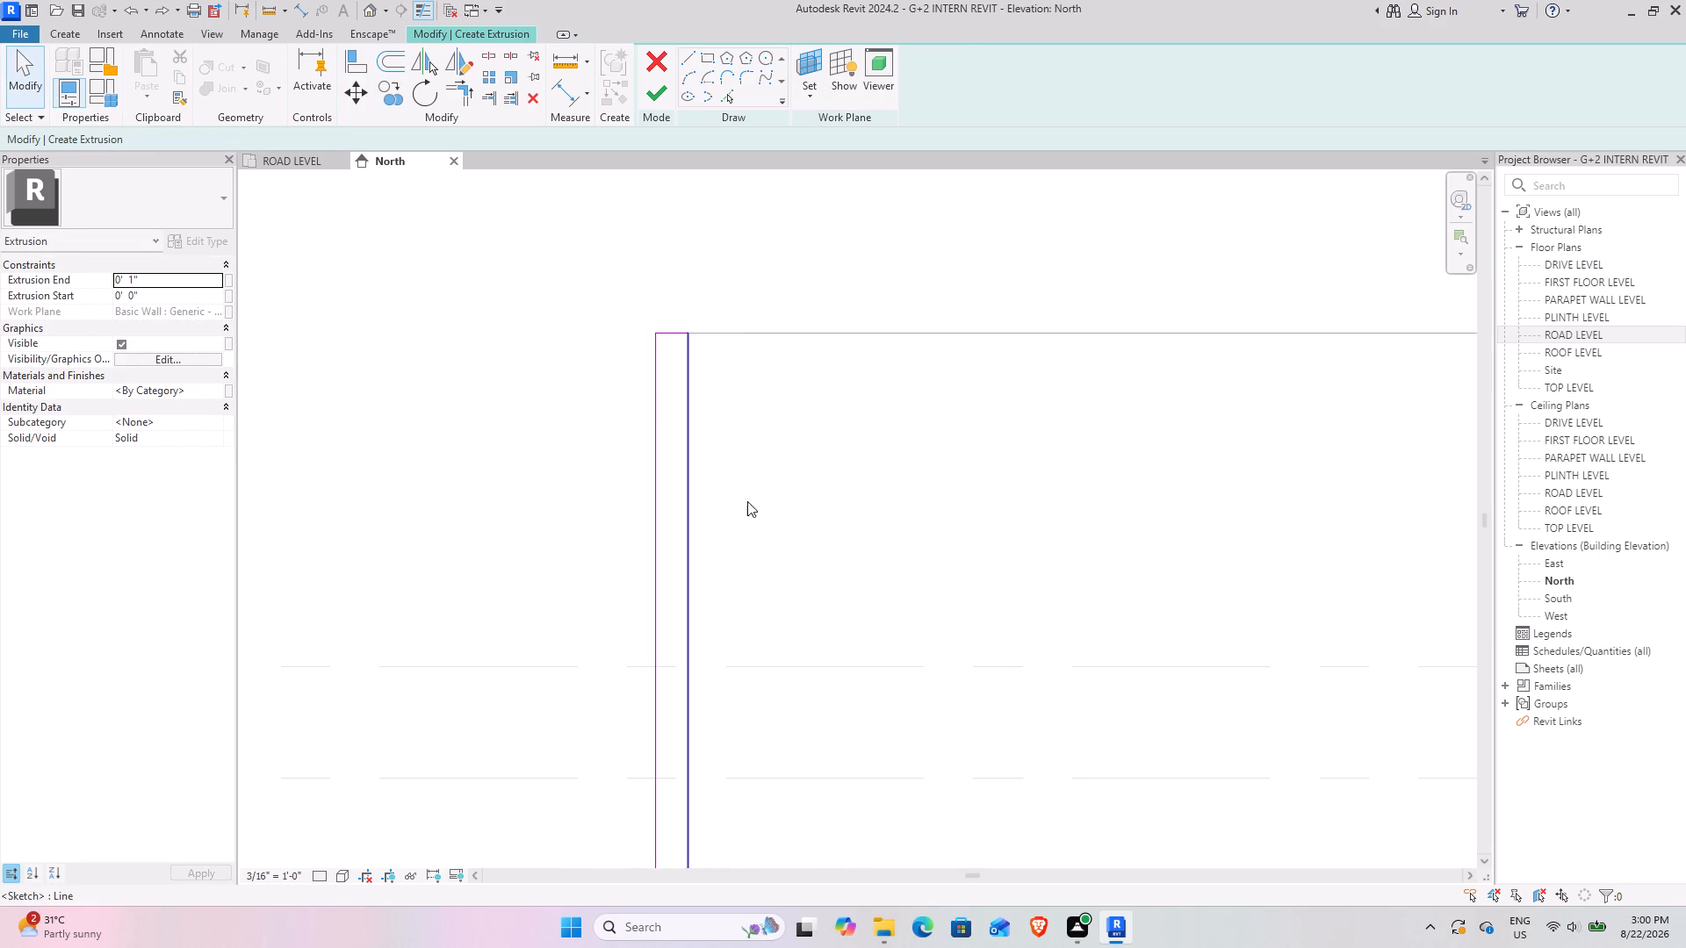
{"action": "middle_click_drag", "start_coordinate": [717, 463], "coordinate": [702, 420]}
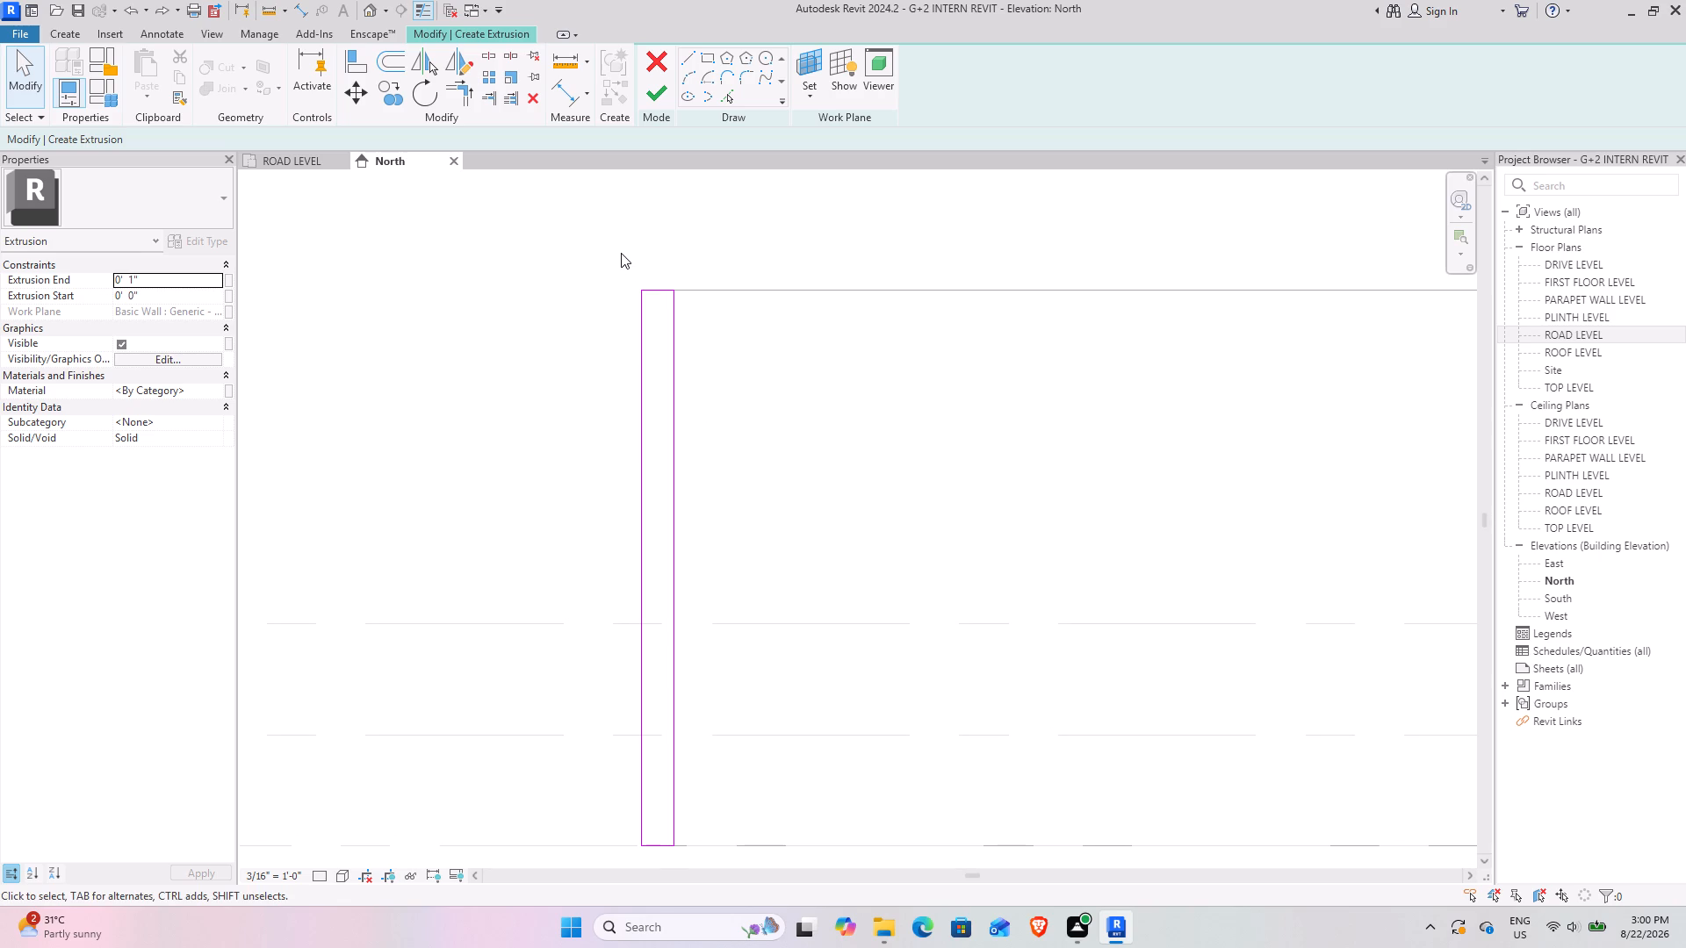
{"action": "left_click_drag", "start_coordinate": [621, 253], "coordinate": [736, 874]}
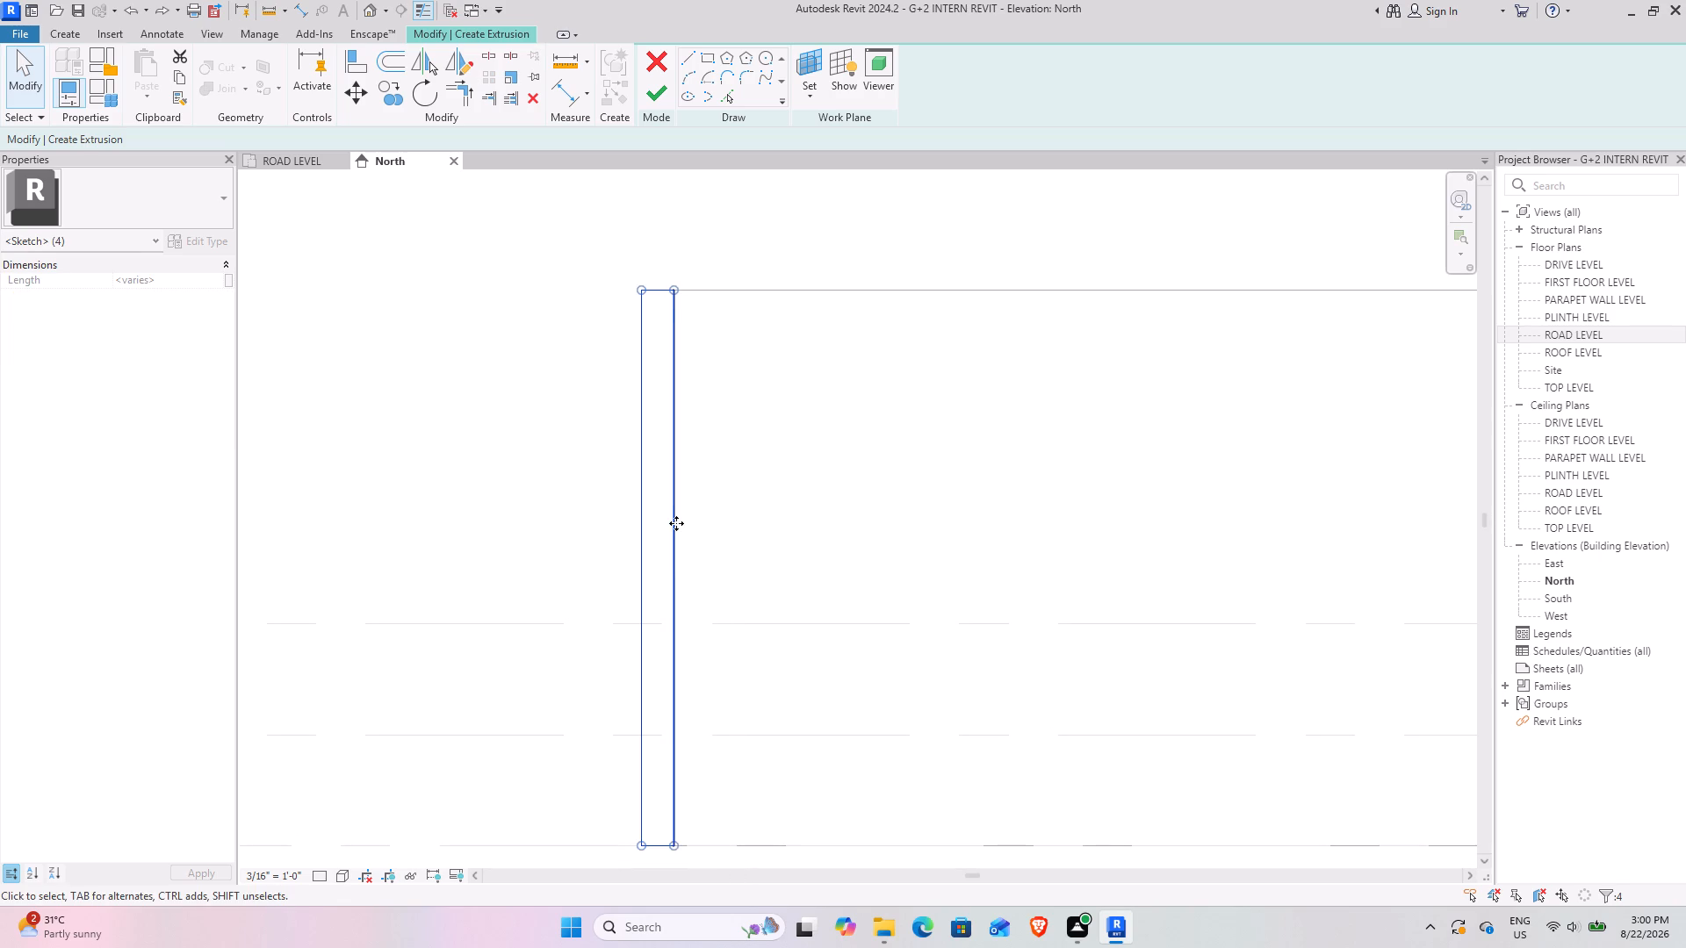
{"action": "middle_click_drag", "start_coordinate": [677, 517], "coordinate": [659, 395]}
{"action": "middle_click_drag", "start_coordinate": [639, 434], "coordinate": [631, 480]}
{"action": "middle_click_drag", "start_coordinate": [631, 489], "coordinate": [628, 506]}
{"action": "middle_click", "coordinate": [627, 513]}
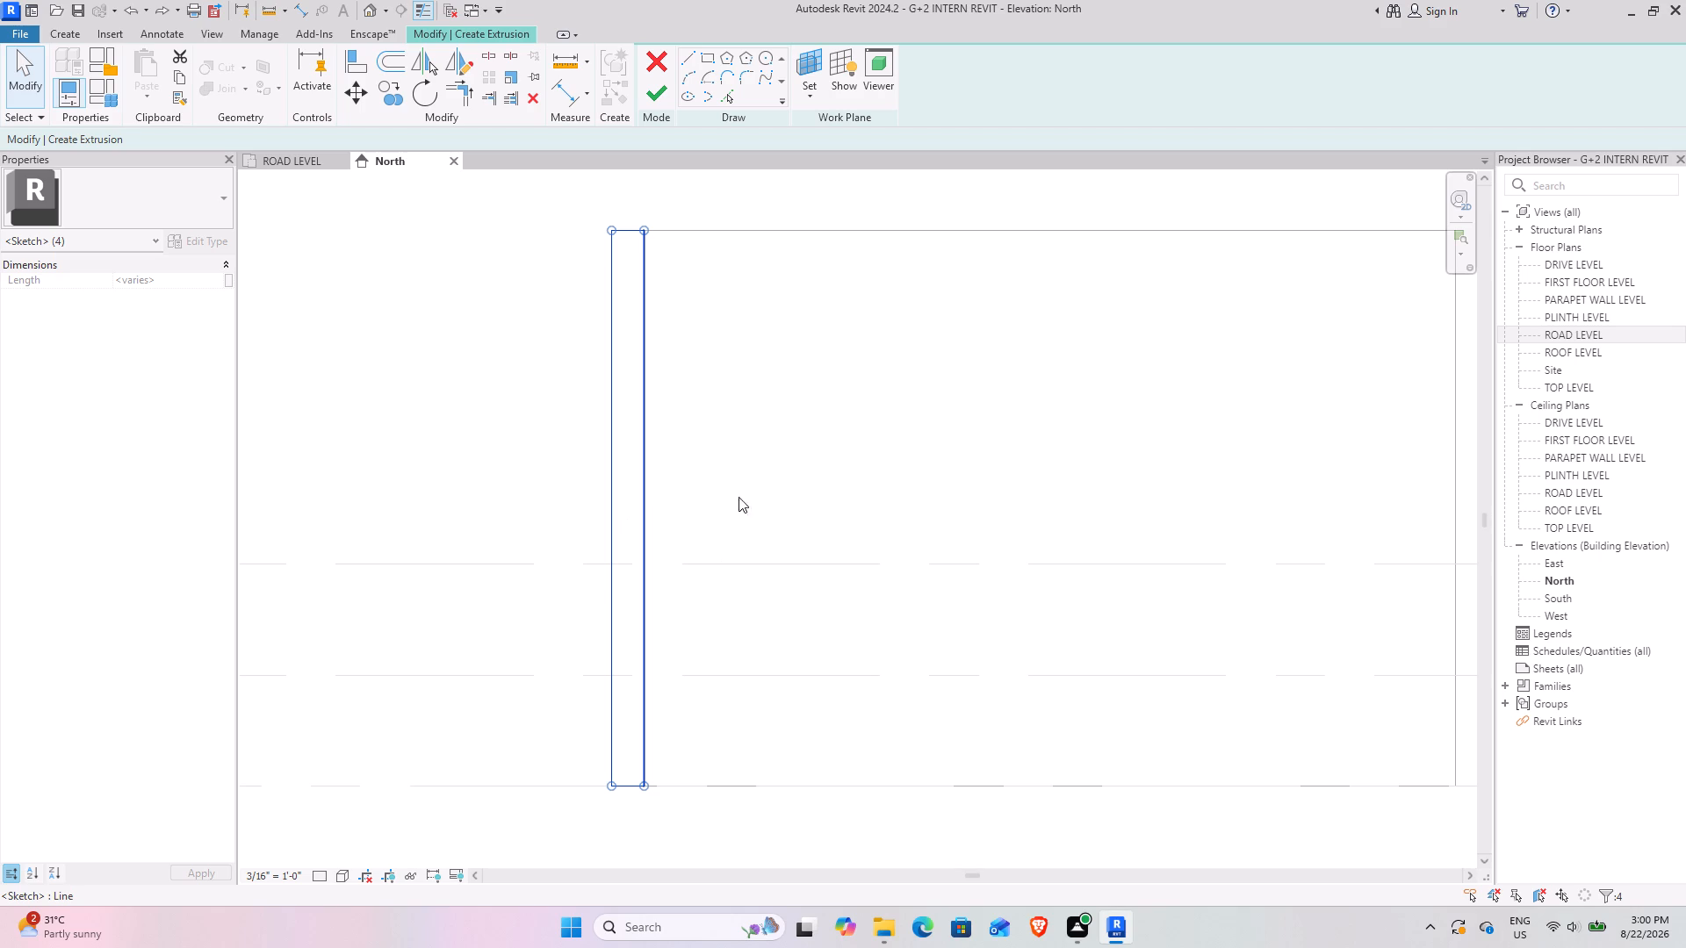
{"action": "left_click", "coordinate": [695, 305]}
{"action": "left_click", "coordinate": [635, 263]}
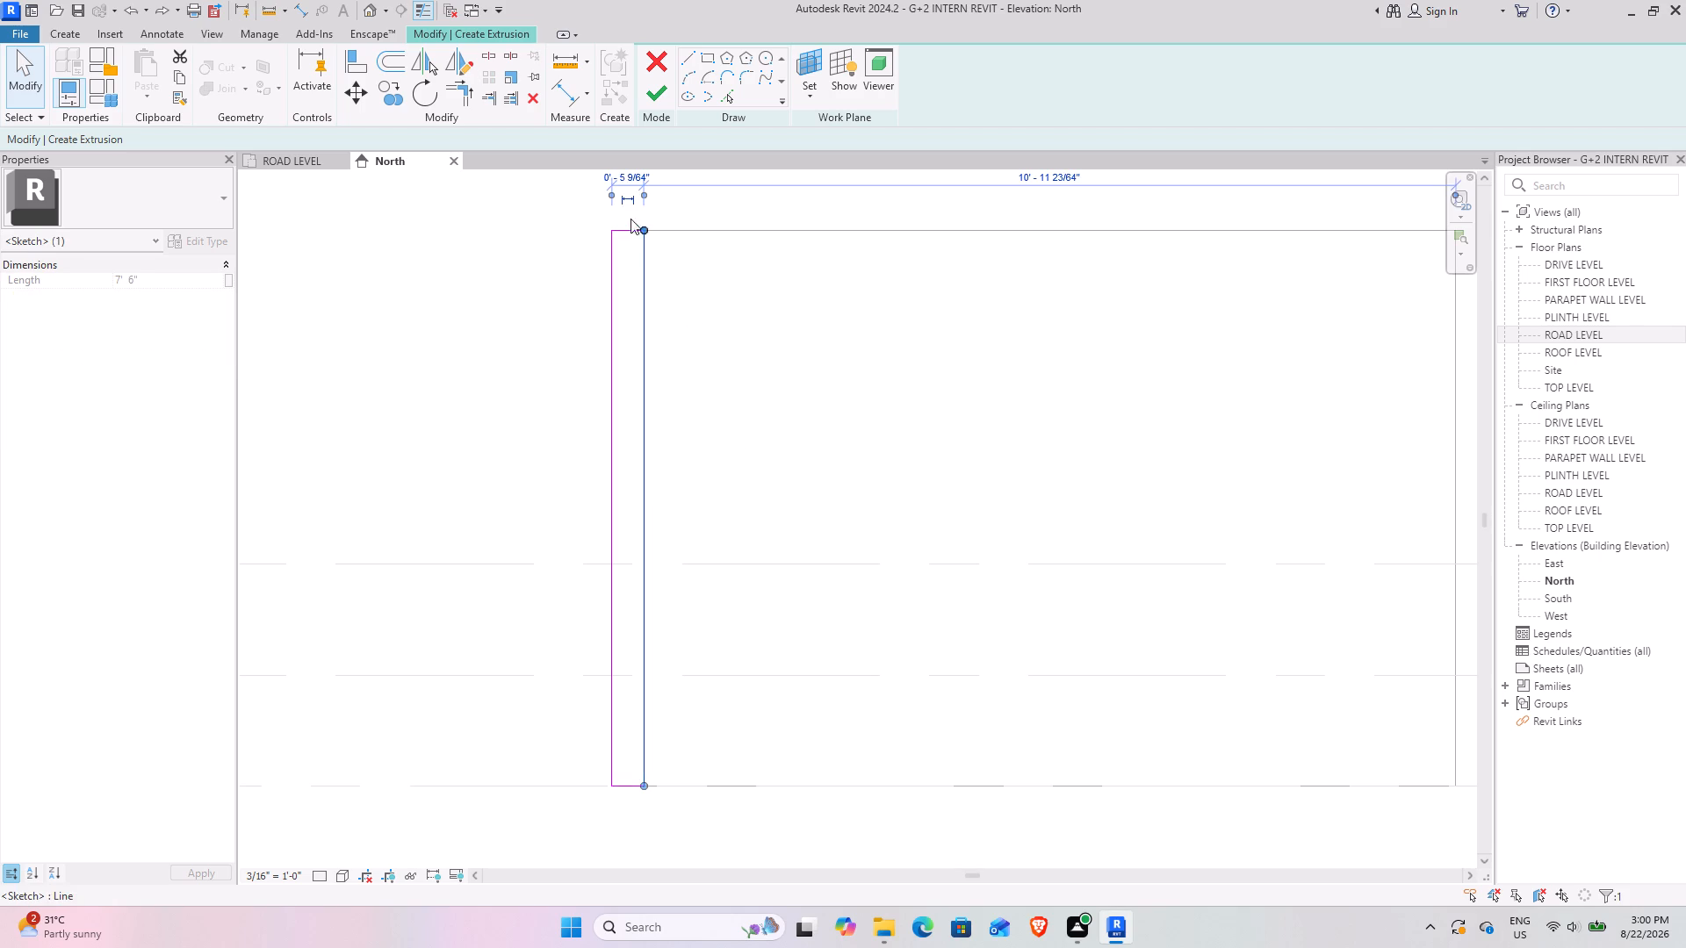
{"action": "left_click", "coordinate": [624, 170]}
{"action": "middle_click_drag", "start_coordinate": [780, 312], "coordinate": [820, 542]}
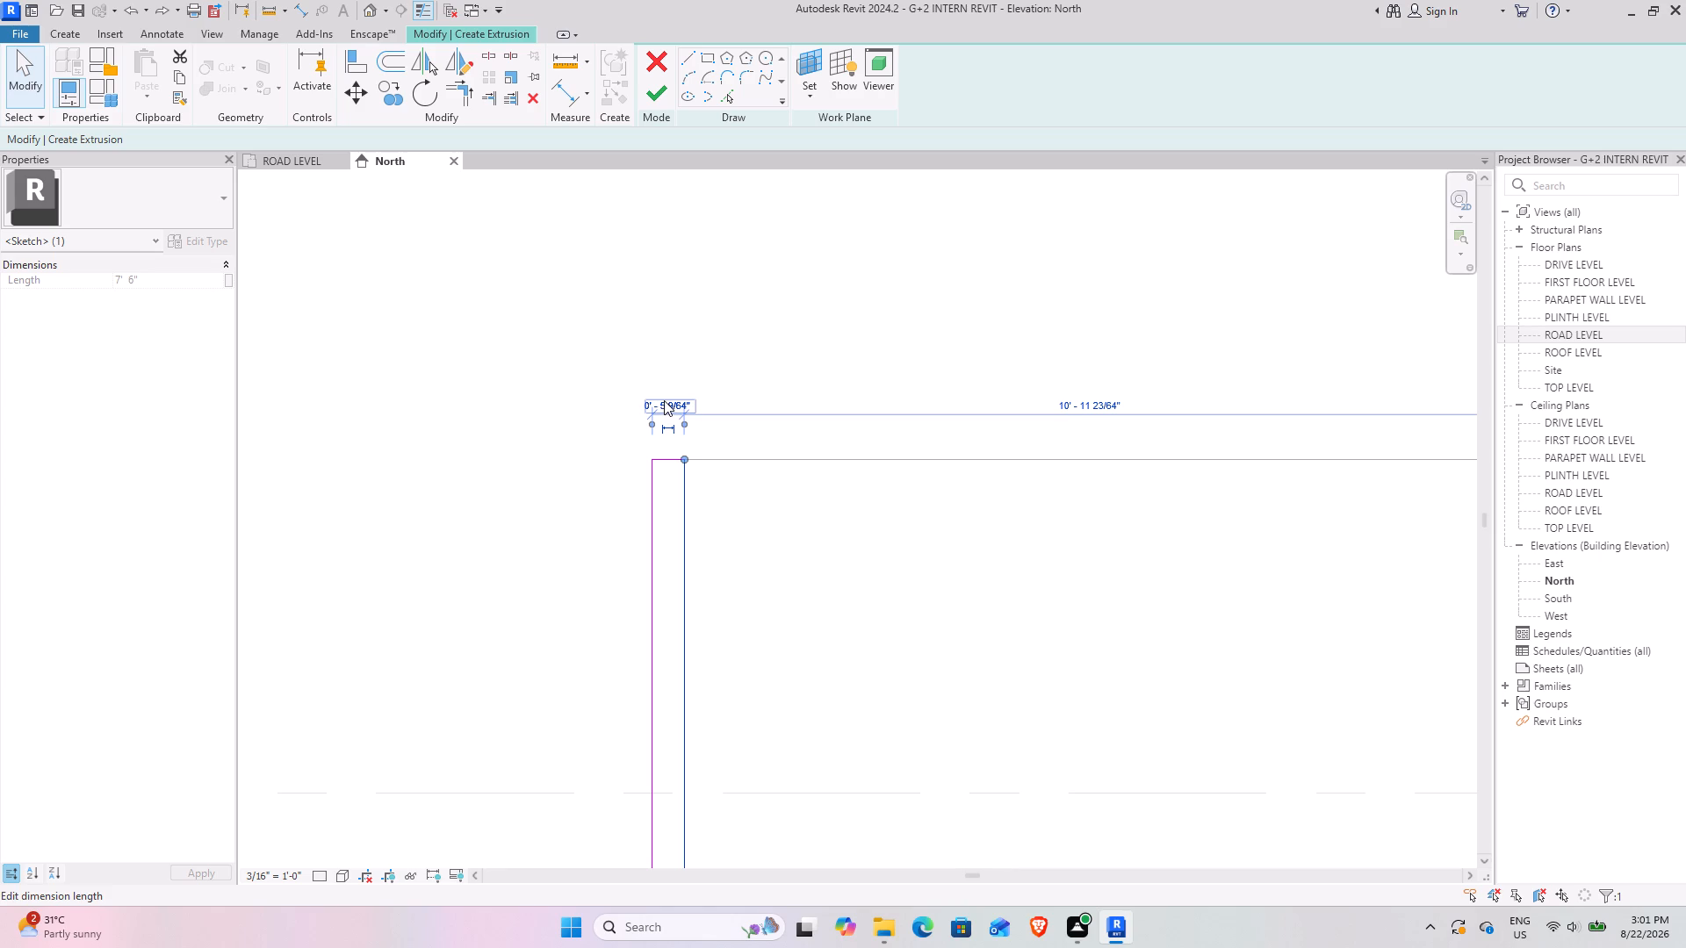
{"action": "left_click", "coordinate": [664, 400]}
{"action": "type", "text": "4.28"}
{"action": "key", "text": "shift+quotedbl"}
{"action": "key", "text": "Return"}
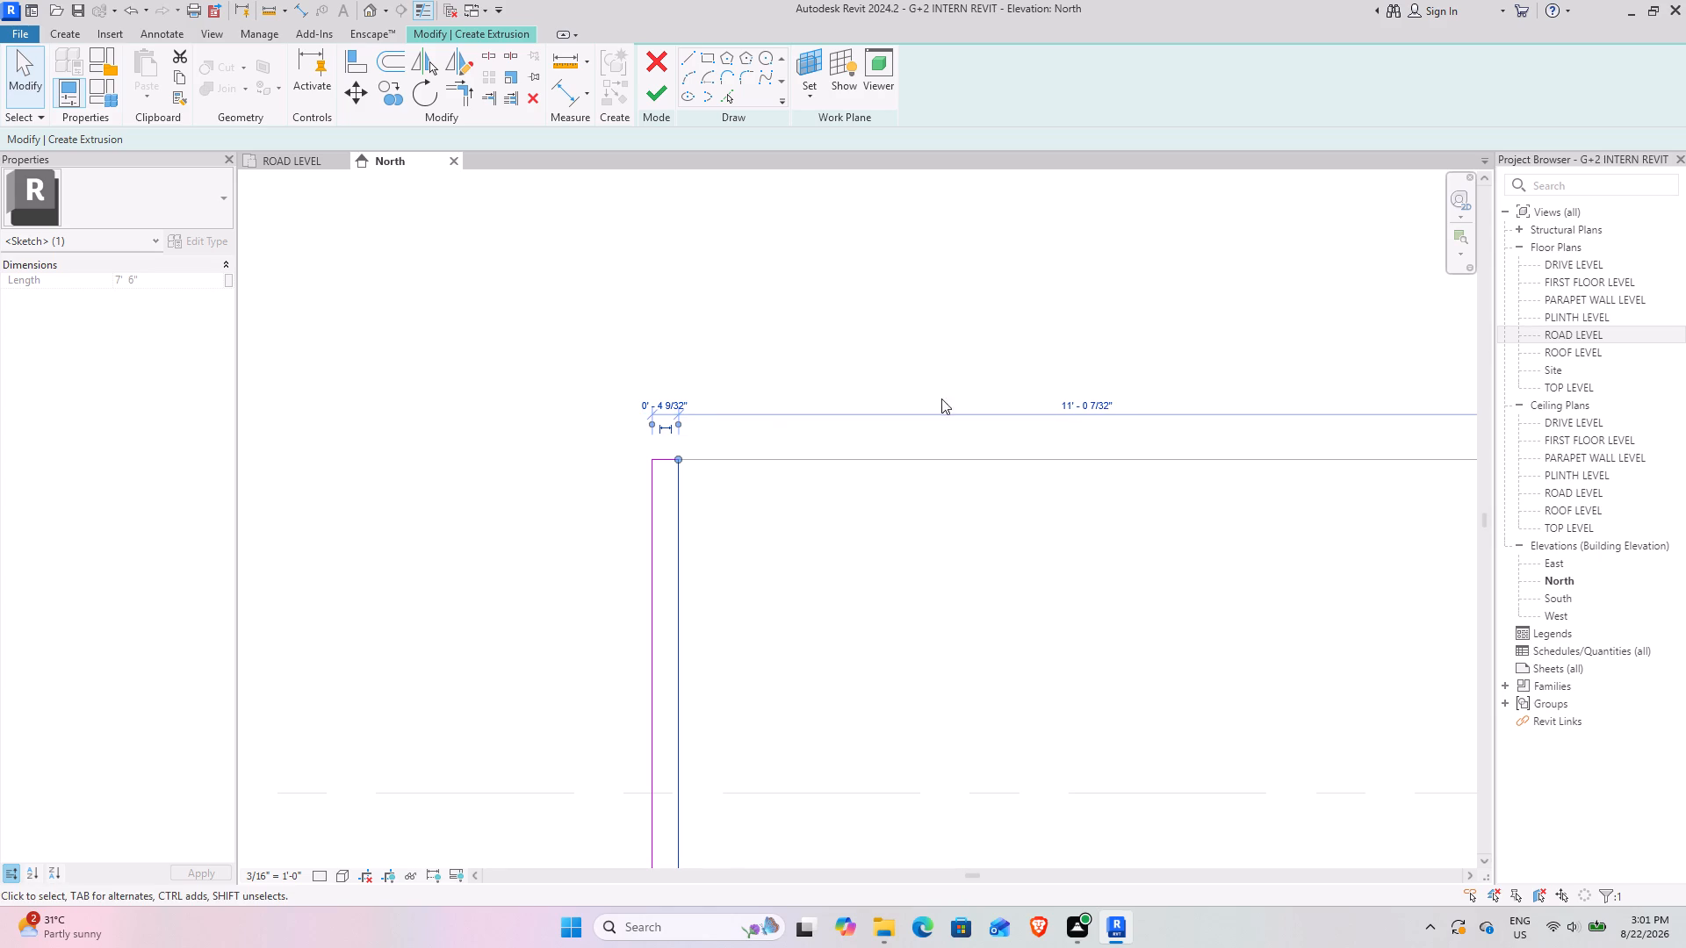
{"action": "middle_click_drag", "start_coordinate": [778, 607], "coordinate": [620, 432]}
{"action": "left_click", "coordinate": [629, 453]}
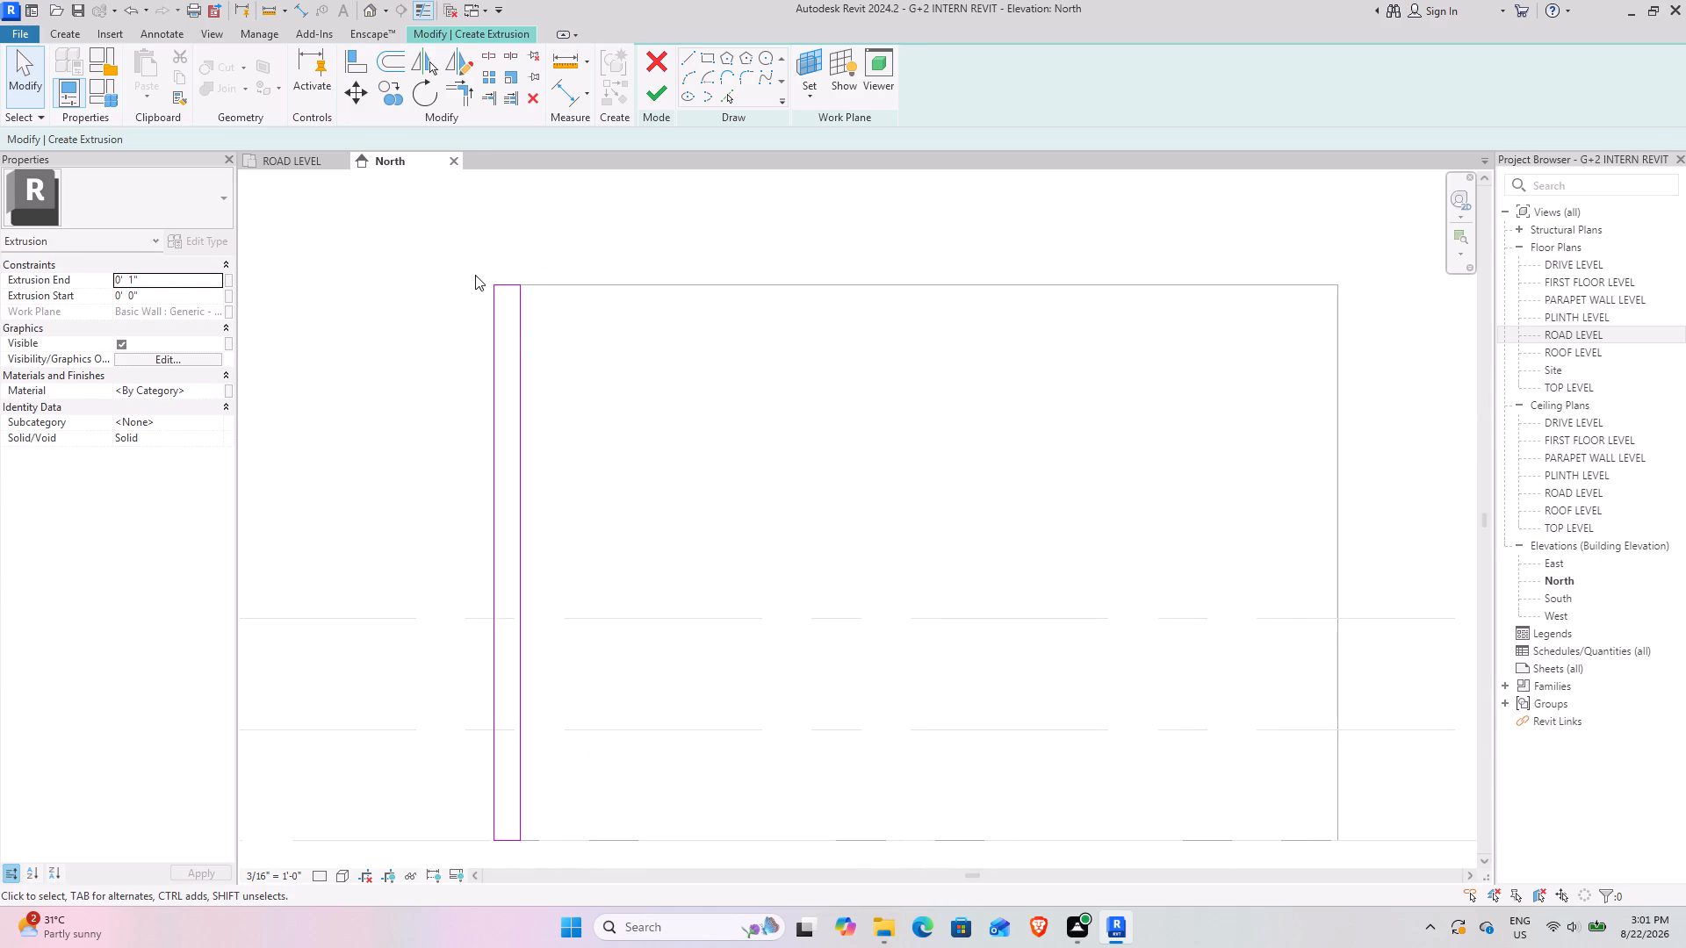
Copy the whole 4.28" wide rectangle once horizontally along the wall's top edge, leaving a narrow gap between the two.
{"action": "scroll", "coordinate": [476, 266], "scroll_direction": "up", "scroll_amount": 8}
{"action": "scroll", "coordinate": [637, 269], "scroll_direction": "up", "scroll_amount": 4}
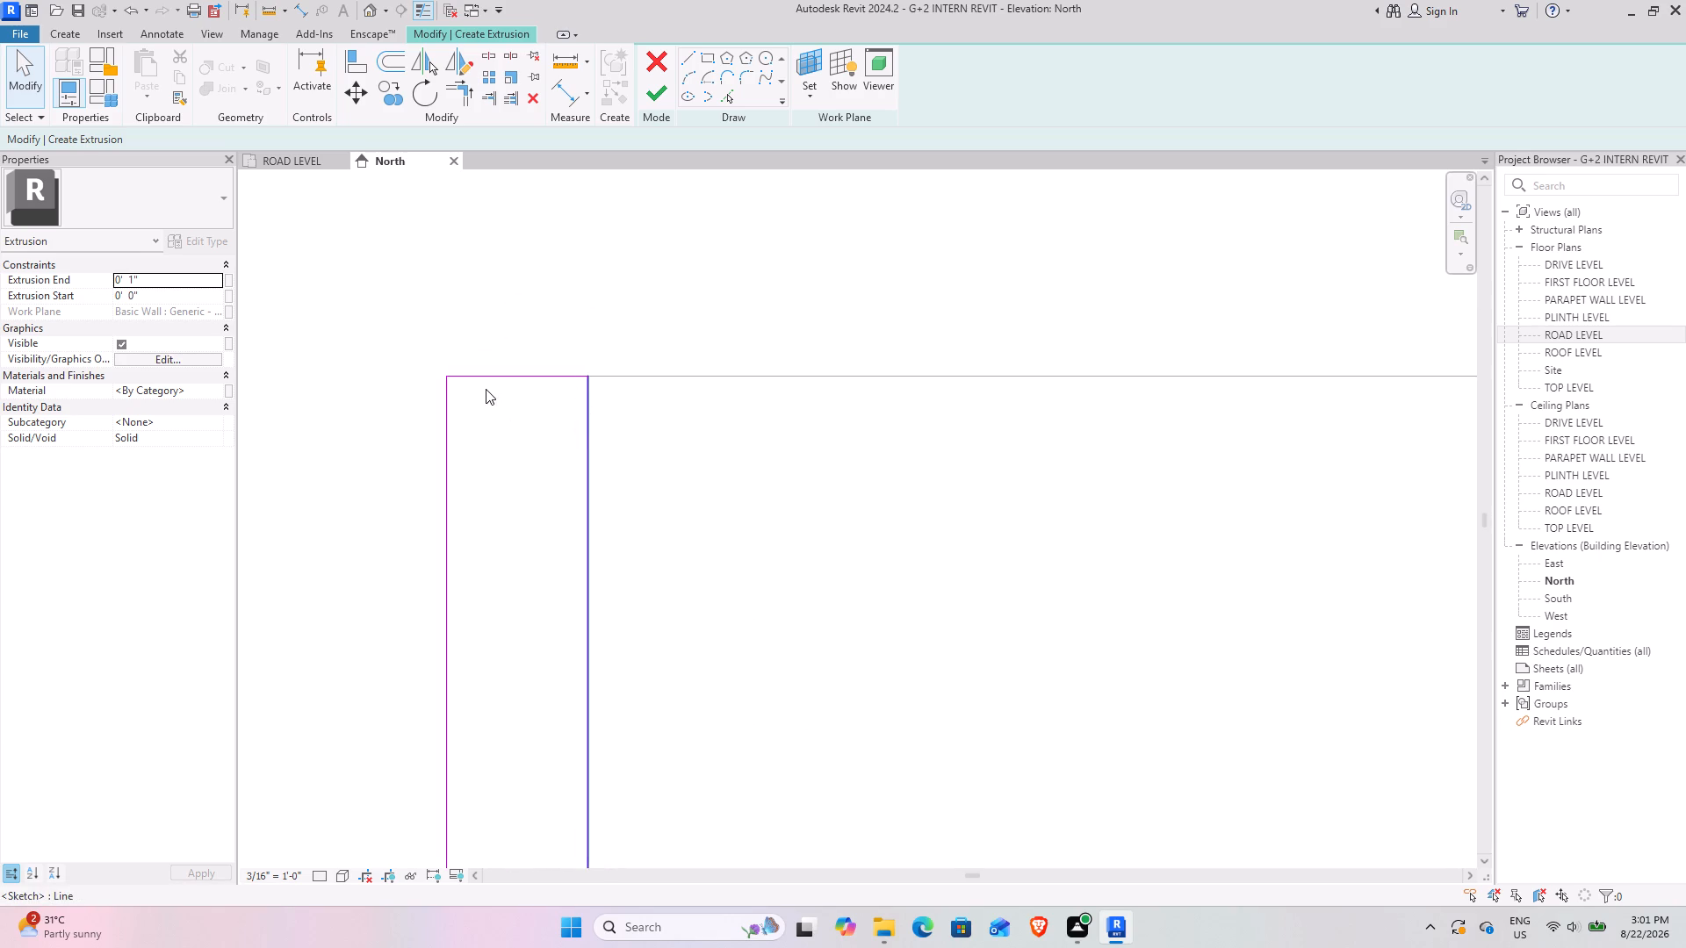
{"action": "scroll", "coordinate": [486, 389], "scroll_direction": "down", "scroll_amount": 11}
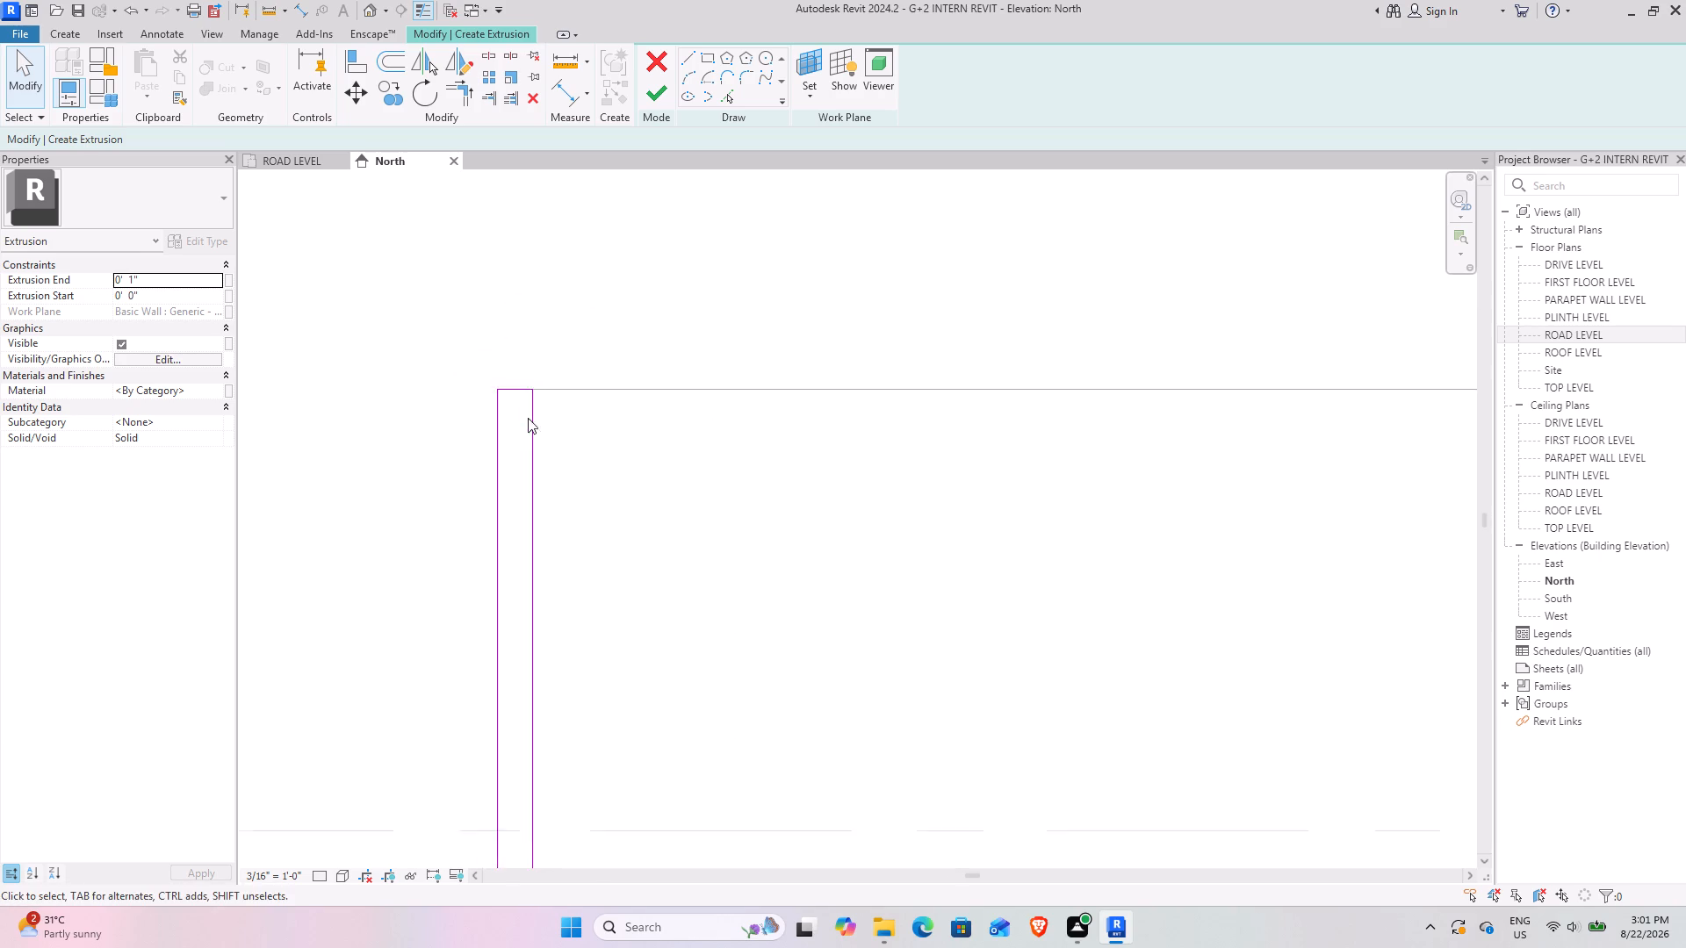
{"action": "scroll", "coordinate": [528, 418], "scroll_direction": "down", "scroll_amount": 1}
{"action": "middle_click_drag", "start_coordinate": [546, 459], "coordinate": [533, 329]}
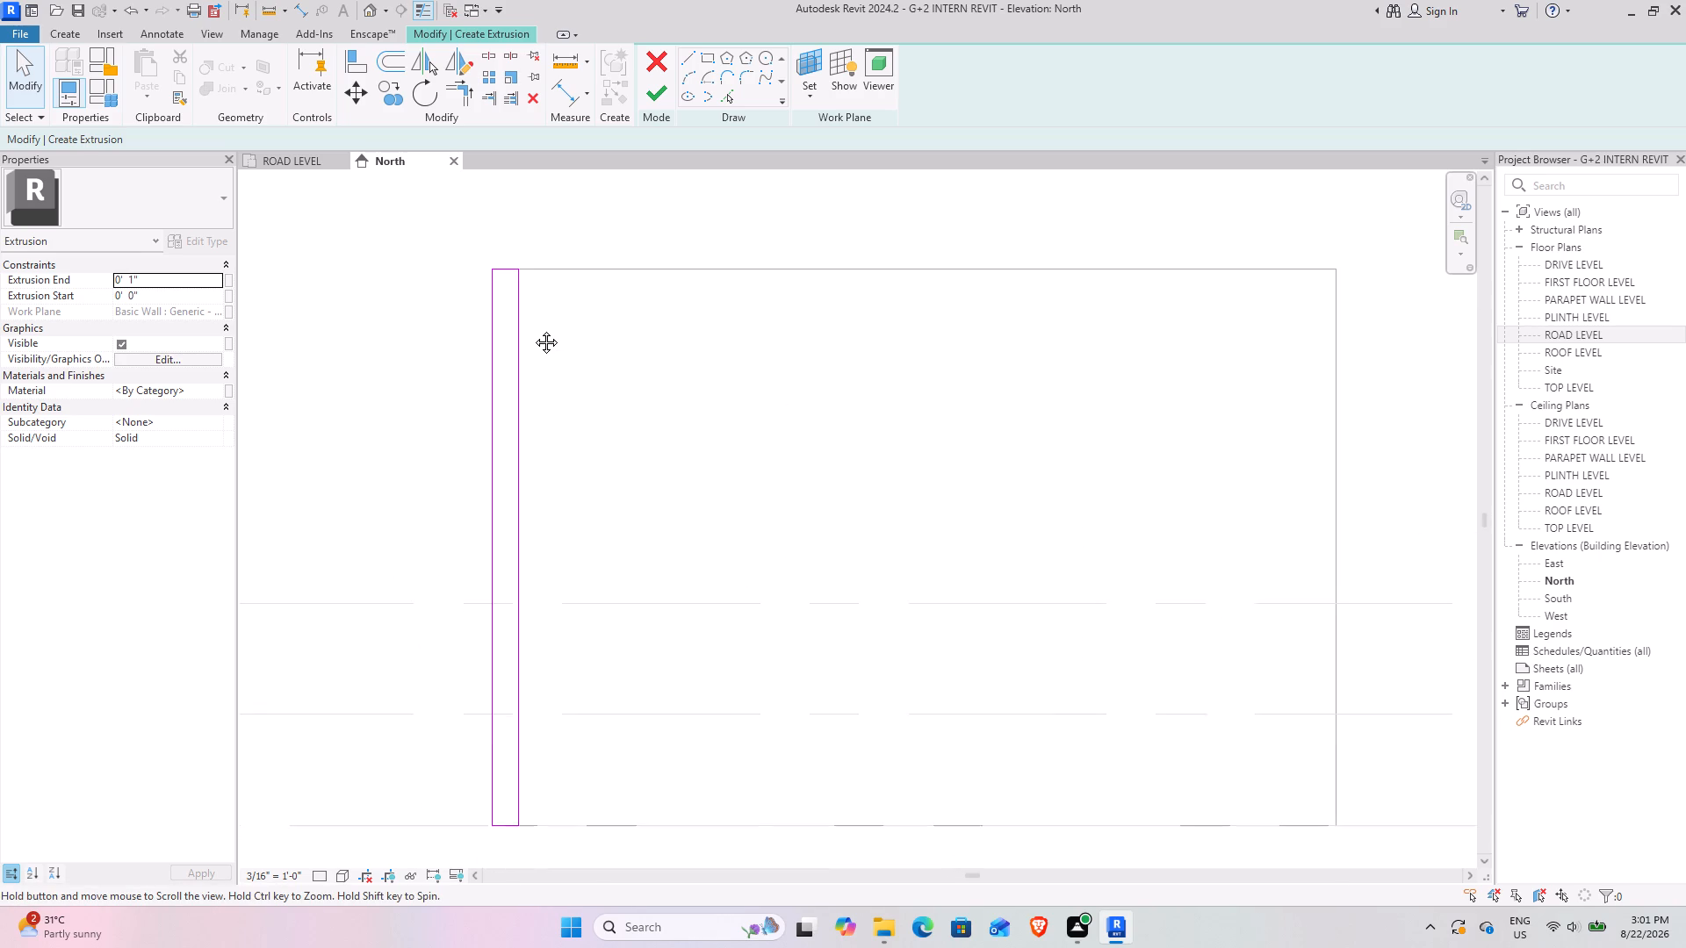
{"action": "middle_click_drag", "start_coordinate": [533, 329], "coordinate": [533, 320]}
{"action": "left_click_drag", "start_coordinate": [478, 234], "coordinate": [581, 865]}
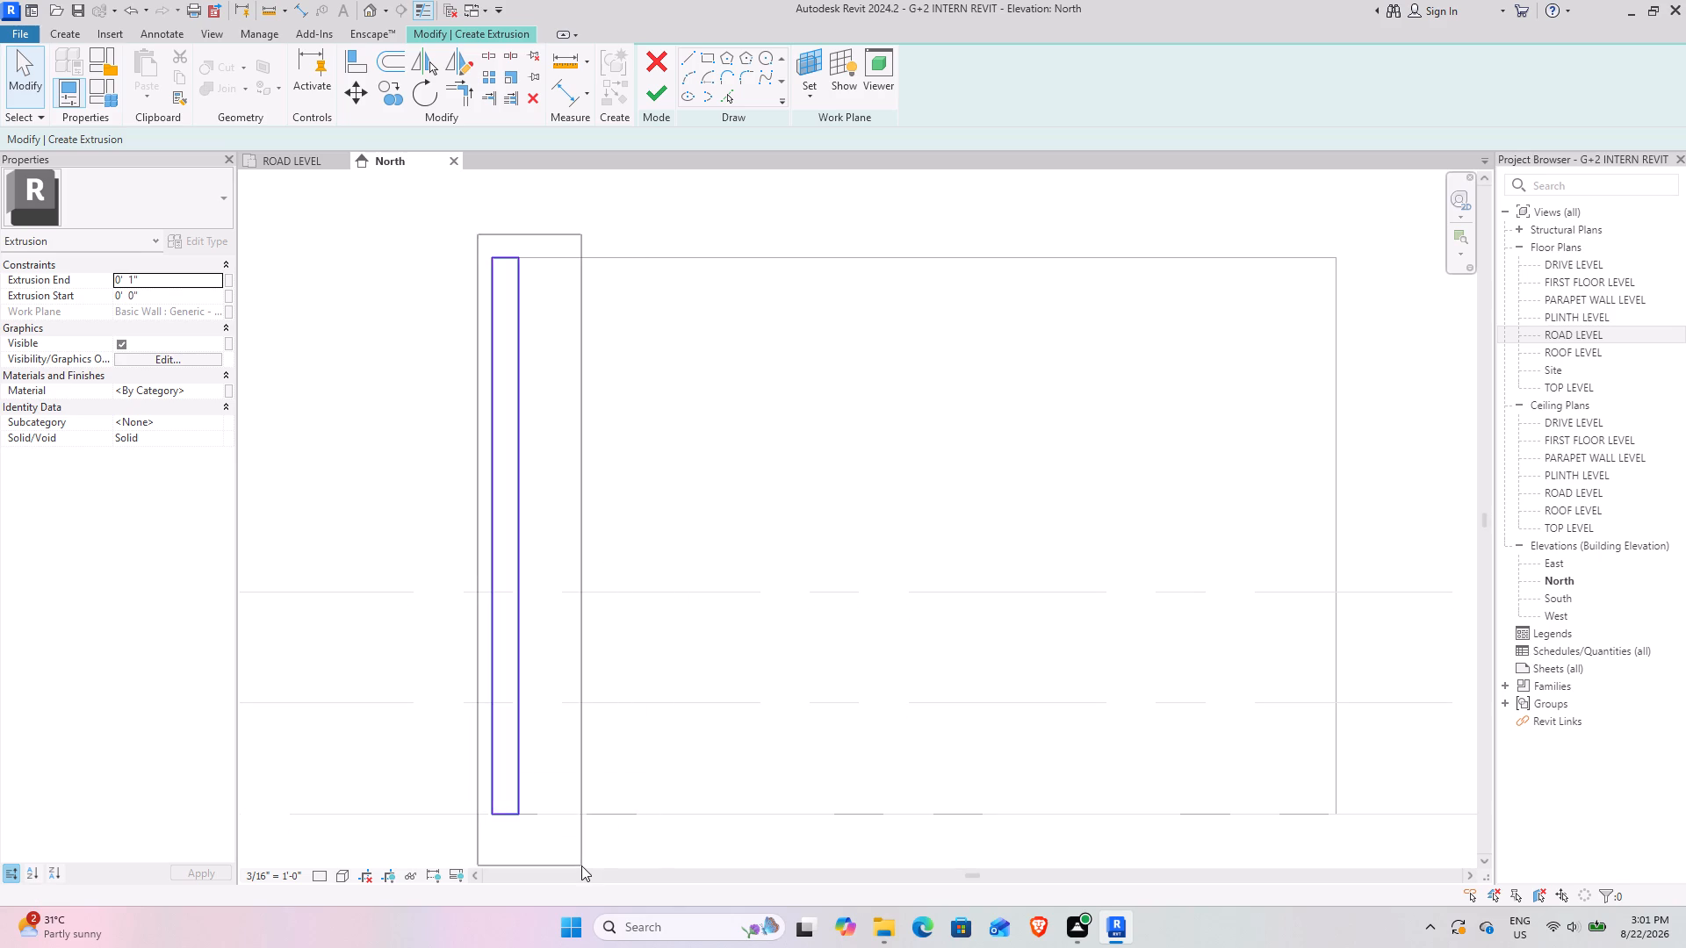
{"action": "left_click_drag", "start_coordinate": [581, 865], "coordinate": [579, 863]}
{"action": "scroll", "coordinate": [473, 211], "scroll_direction": "up", "scroll_amount": 13}
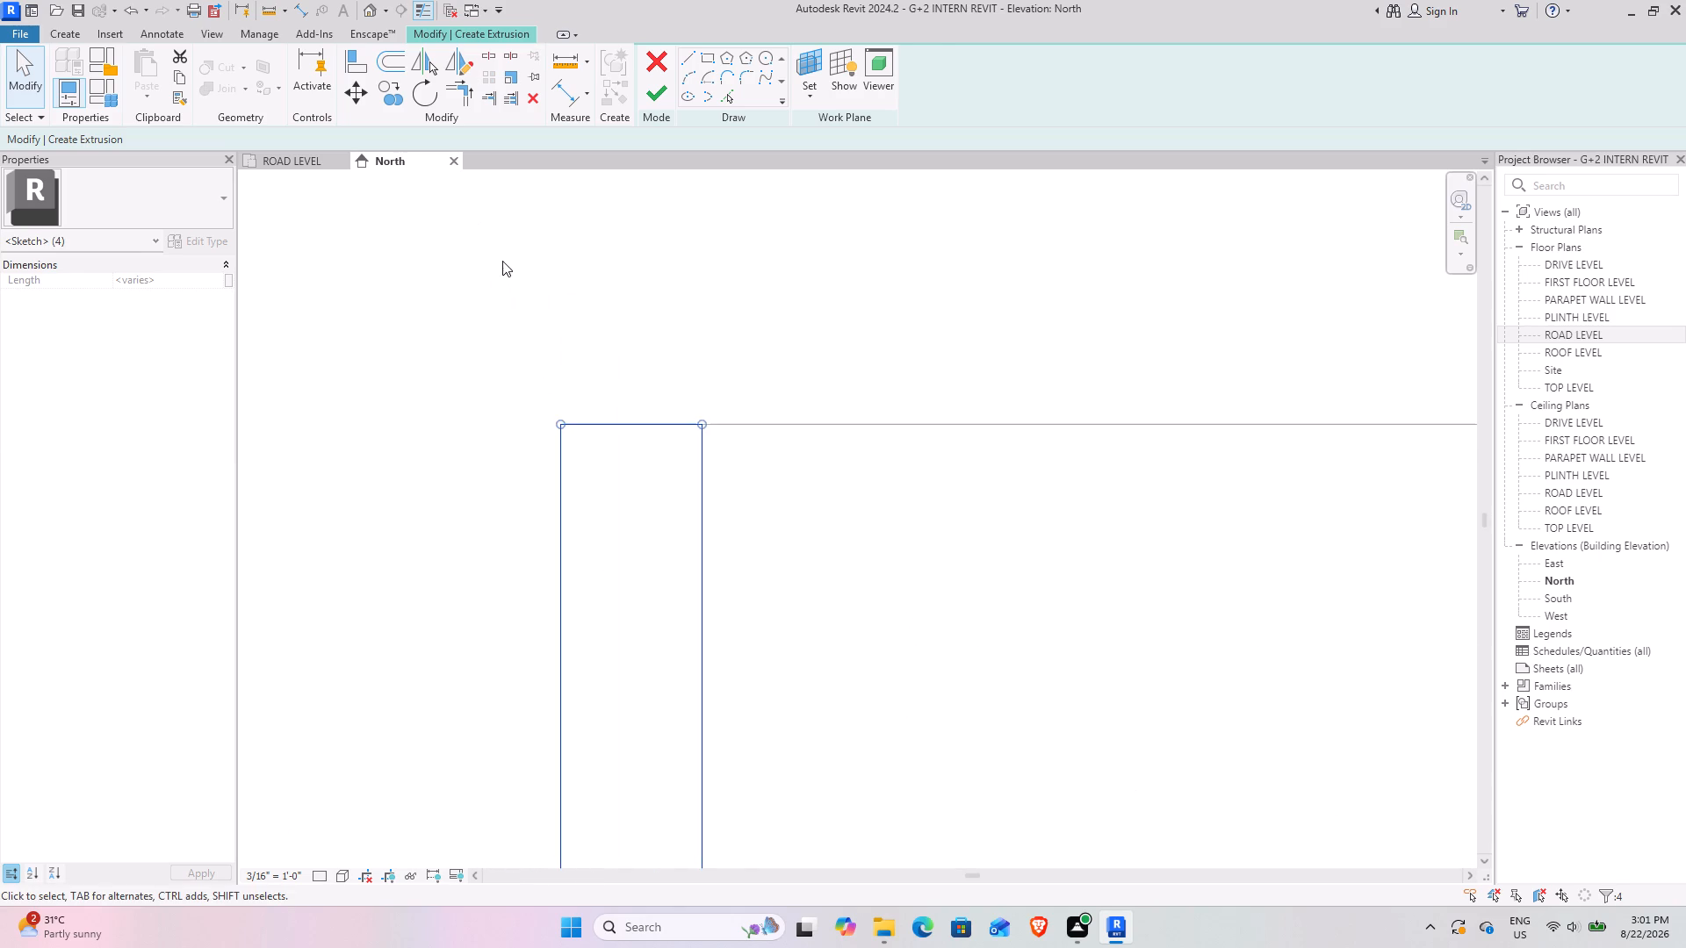
{"action": "middle_click_drag", "start_coordinate": [680, 405], "coordinate": [506, 337]}
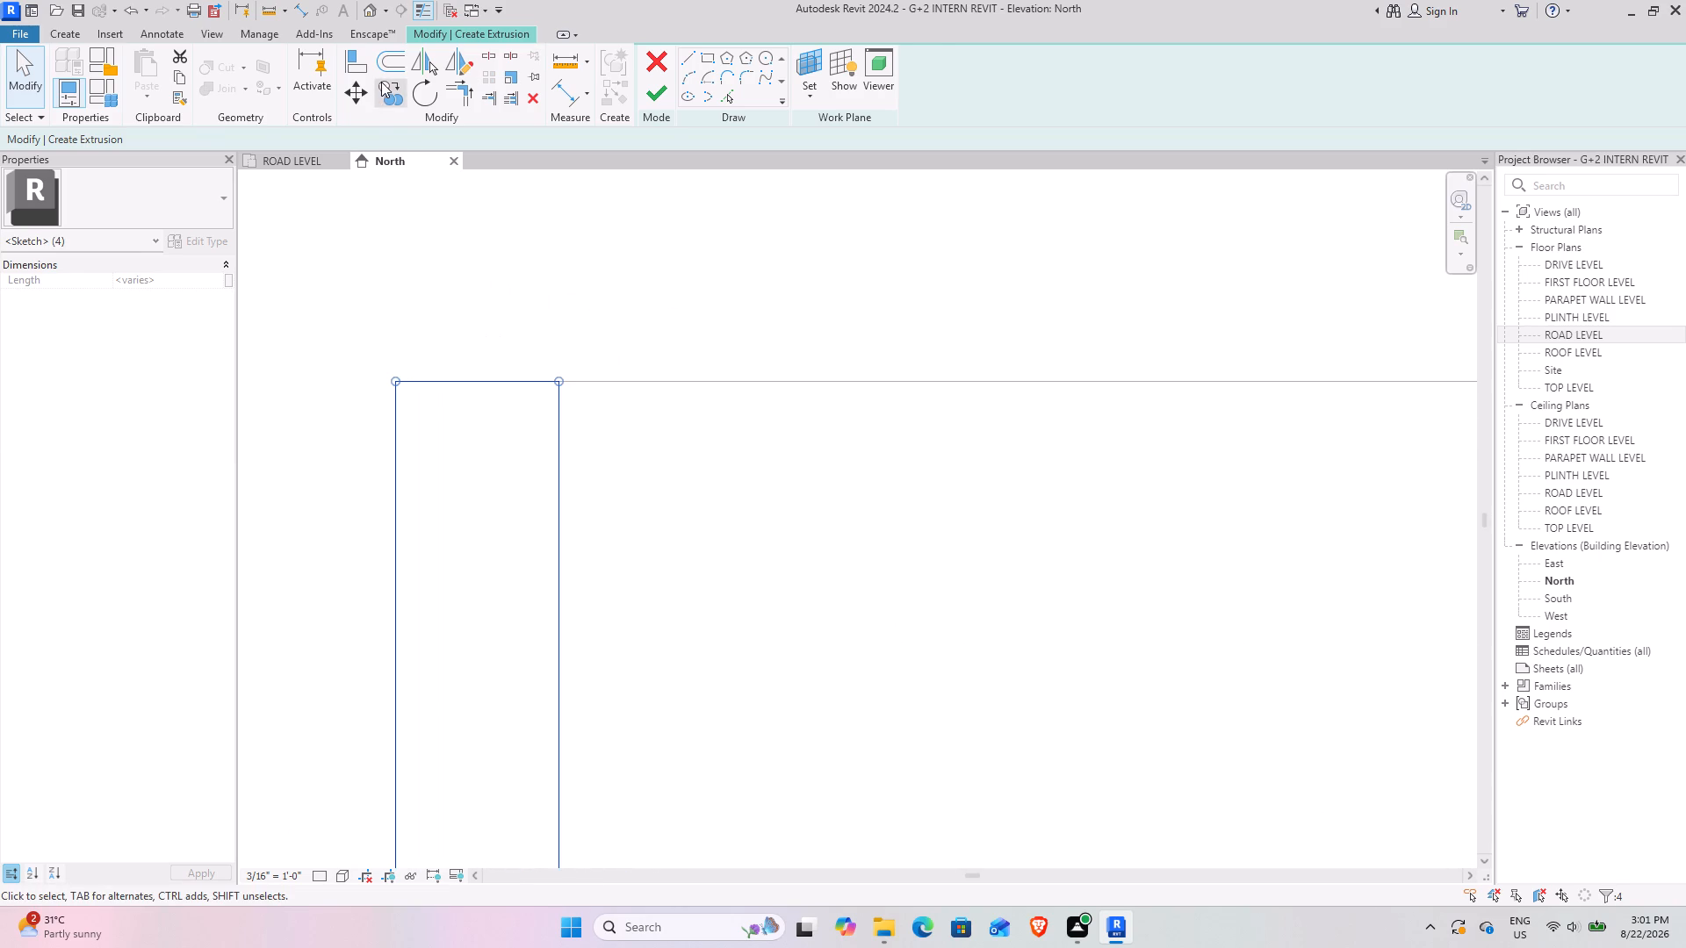
{"action": "left_click", "coordinate": [393, 89]}
{"action": "left_click", "coordinate": [391, 382]}
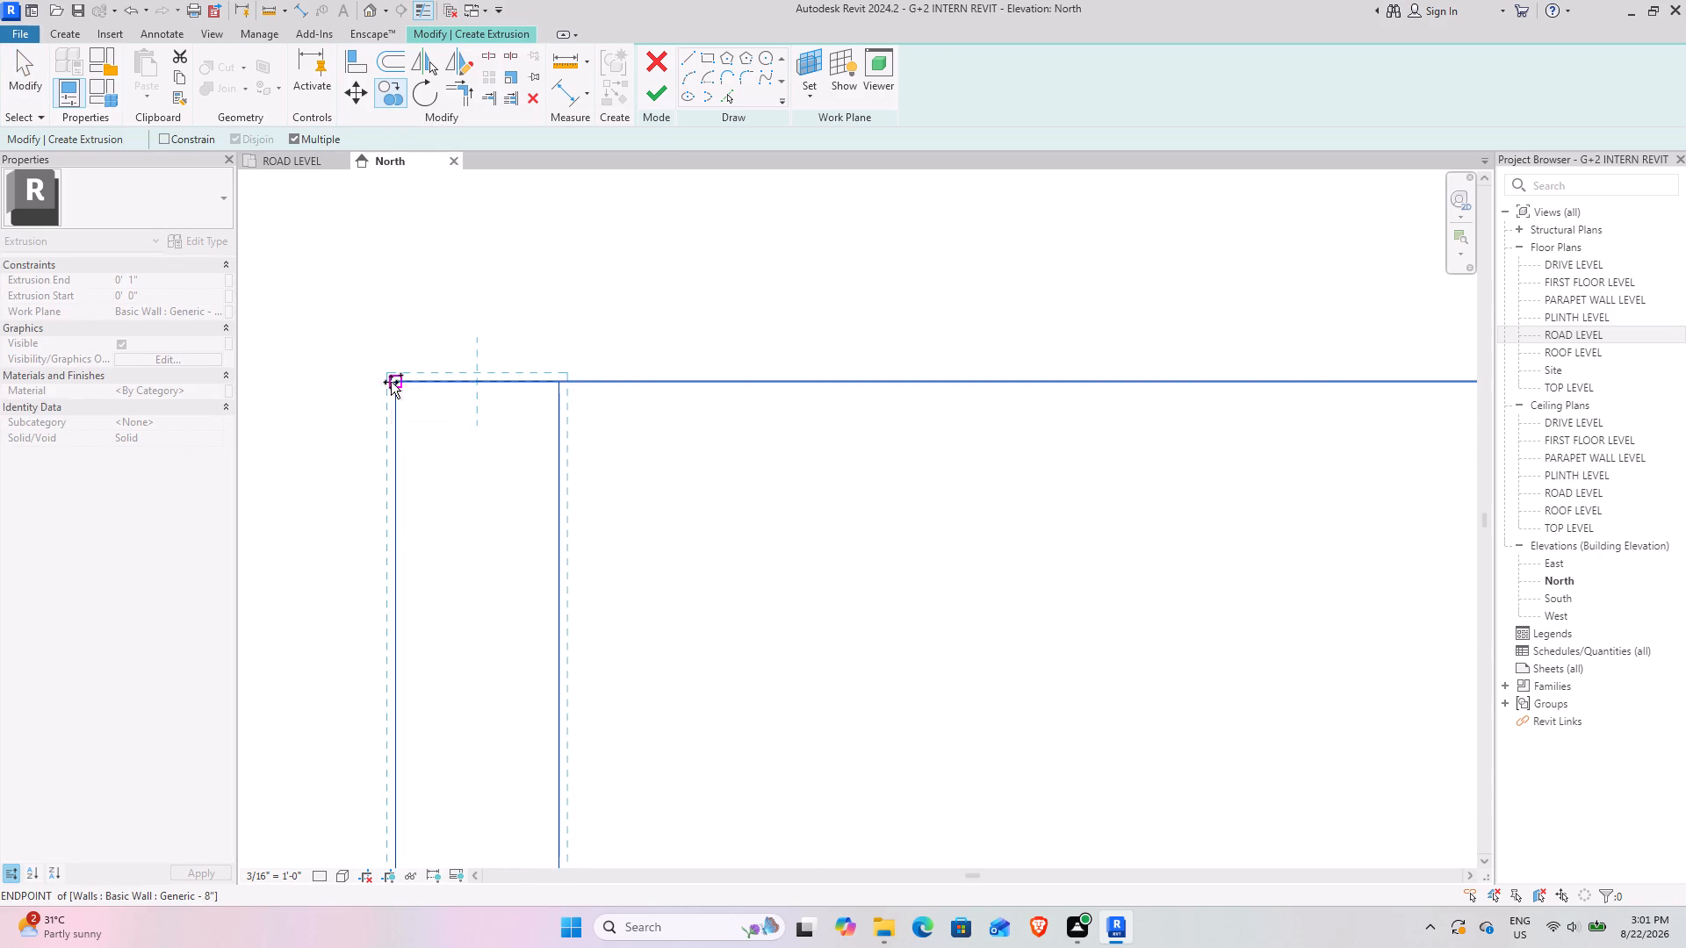
{"action": "left_click", "coordinate": [619, 387]}
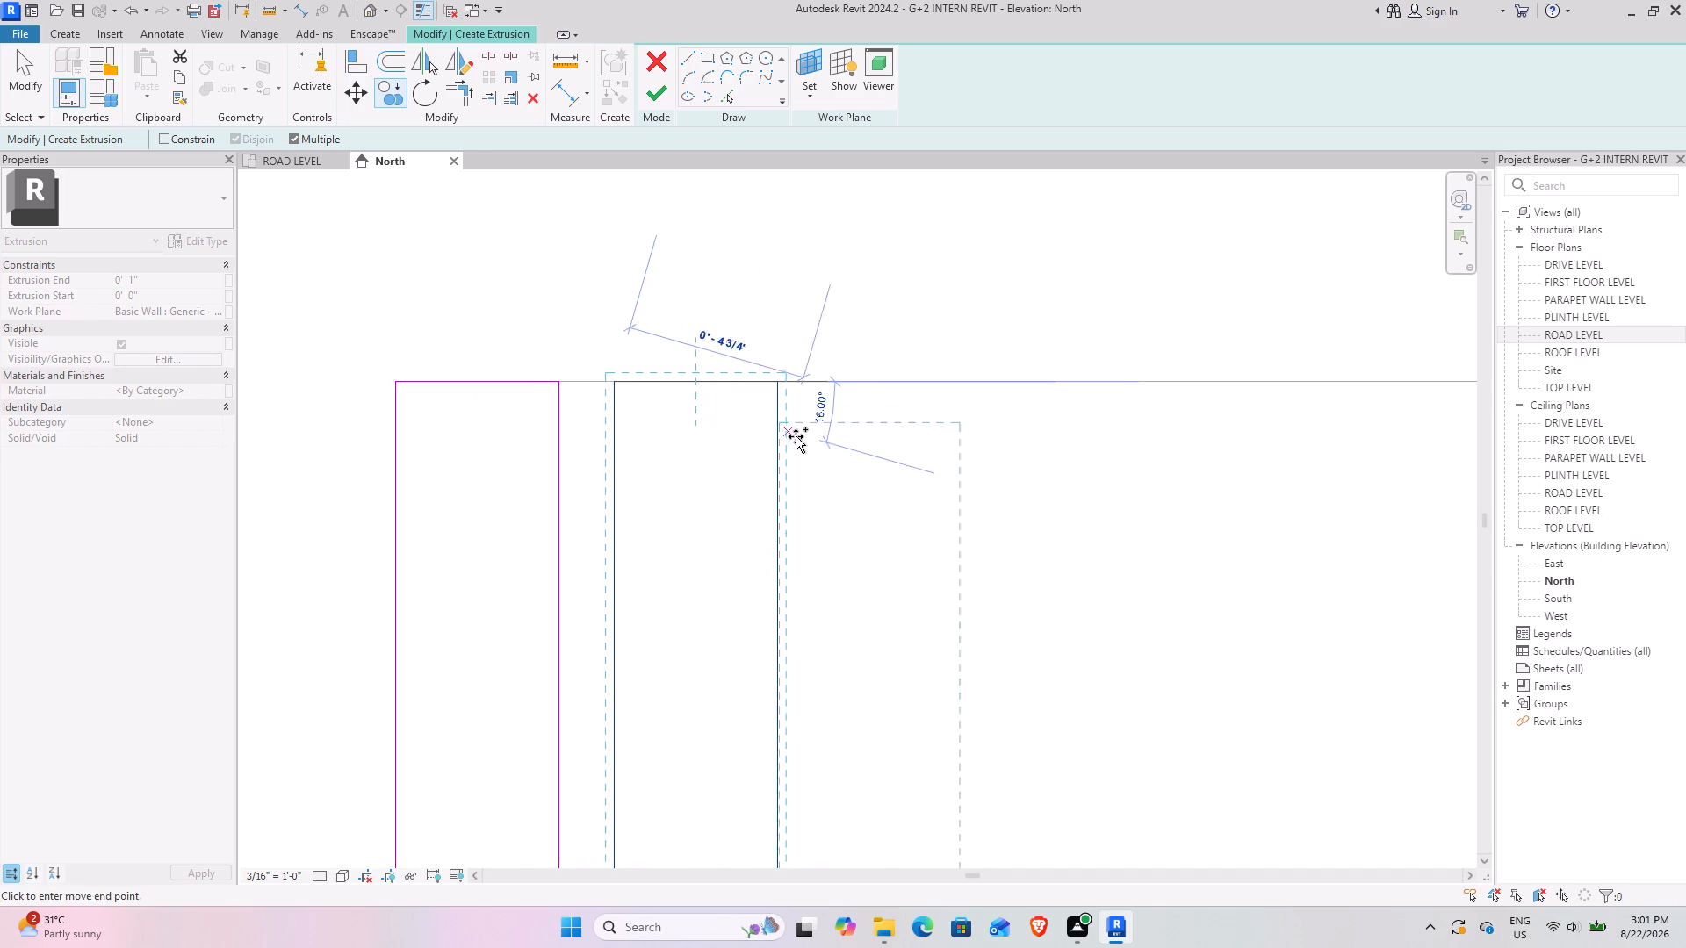
{"action": "key", "text": "Escape"}
{"action": "key", "text": "Escape"}
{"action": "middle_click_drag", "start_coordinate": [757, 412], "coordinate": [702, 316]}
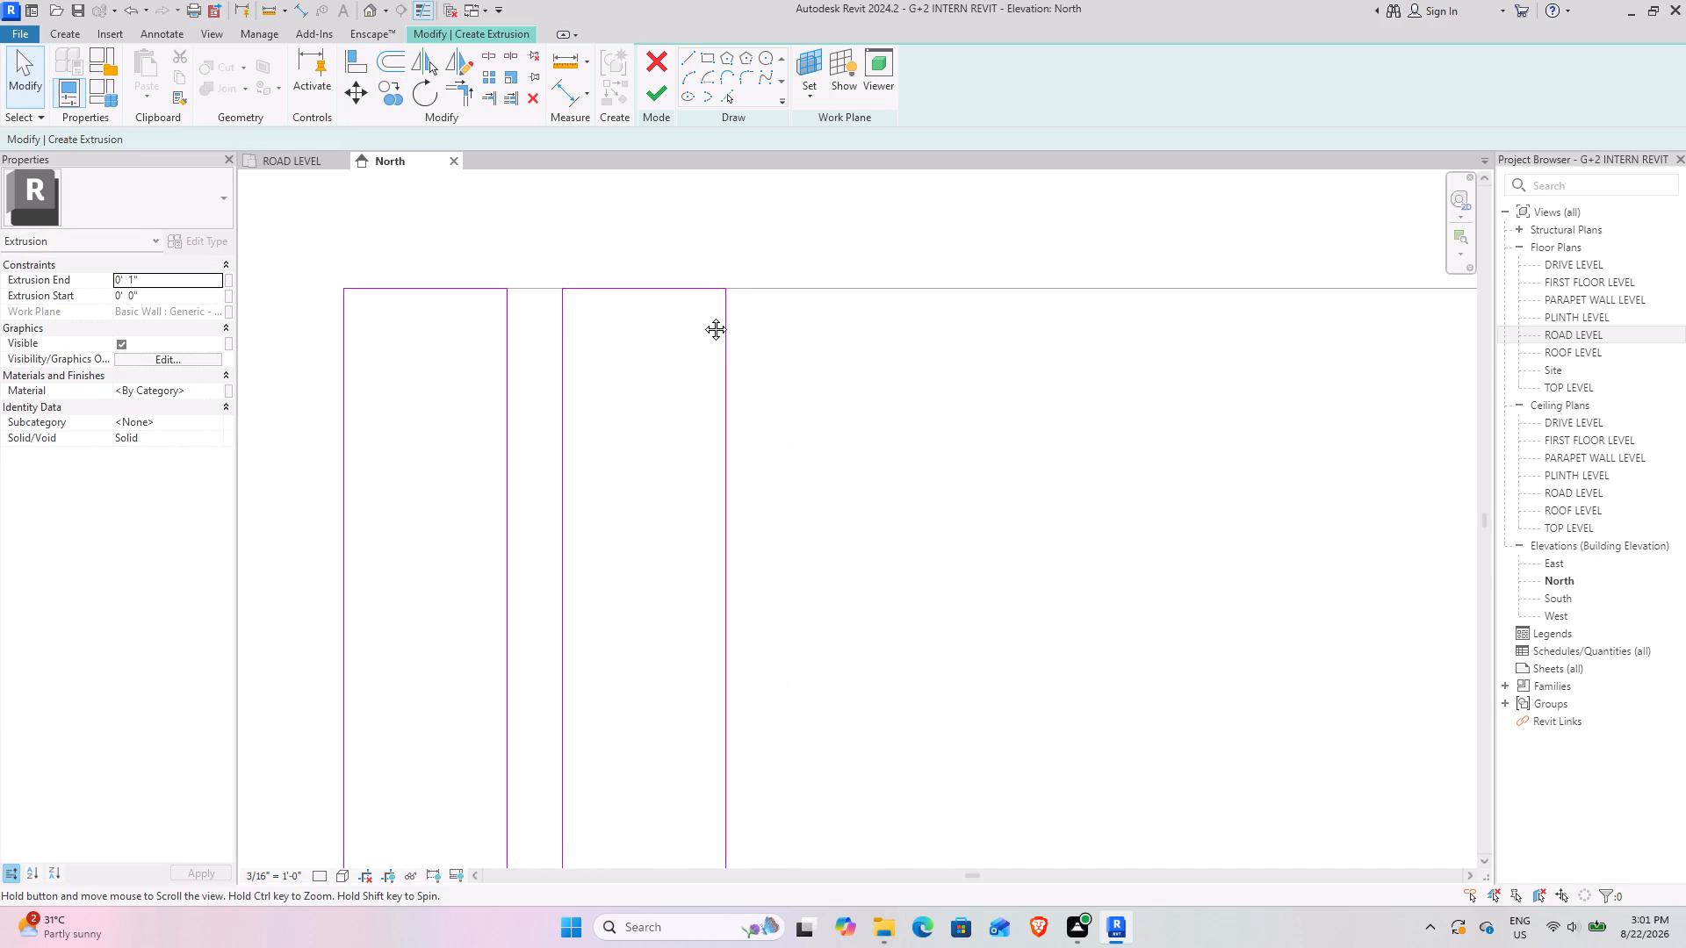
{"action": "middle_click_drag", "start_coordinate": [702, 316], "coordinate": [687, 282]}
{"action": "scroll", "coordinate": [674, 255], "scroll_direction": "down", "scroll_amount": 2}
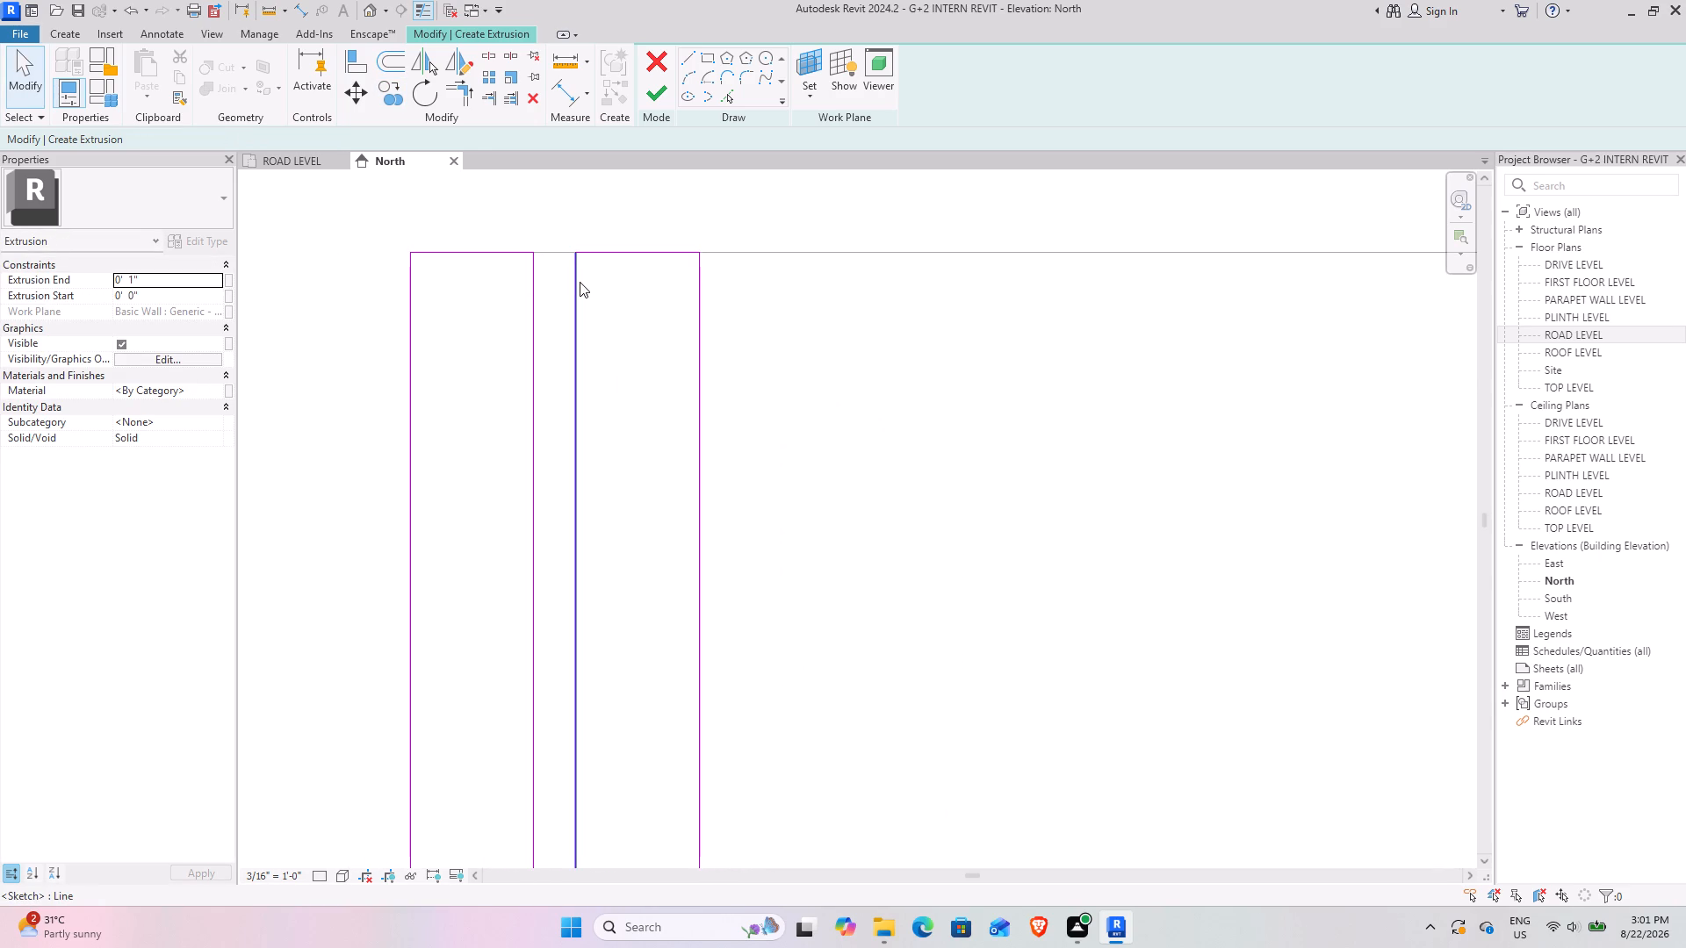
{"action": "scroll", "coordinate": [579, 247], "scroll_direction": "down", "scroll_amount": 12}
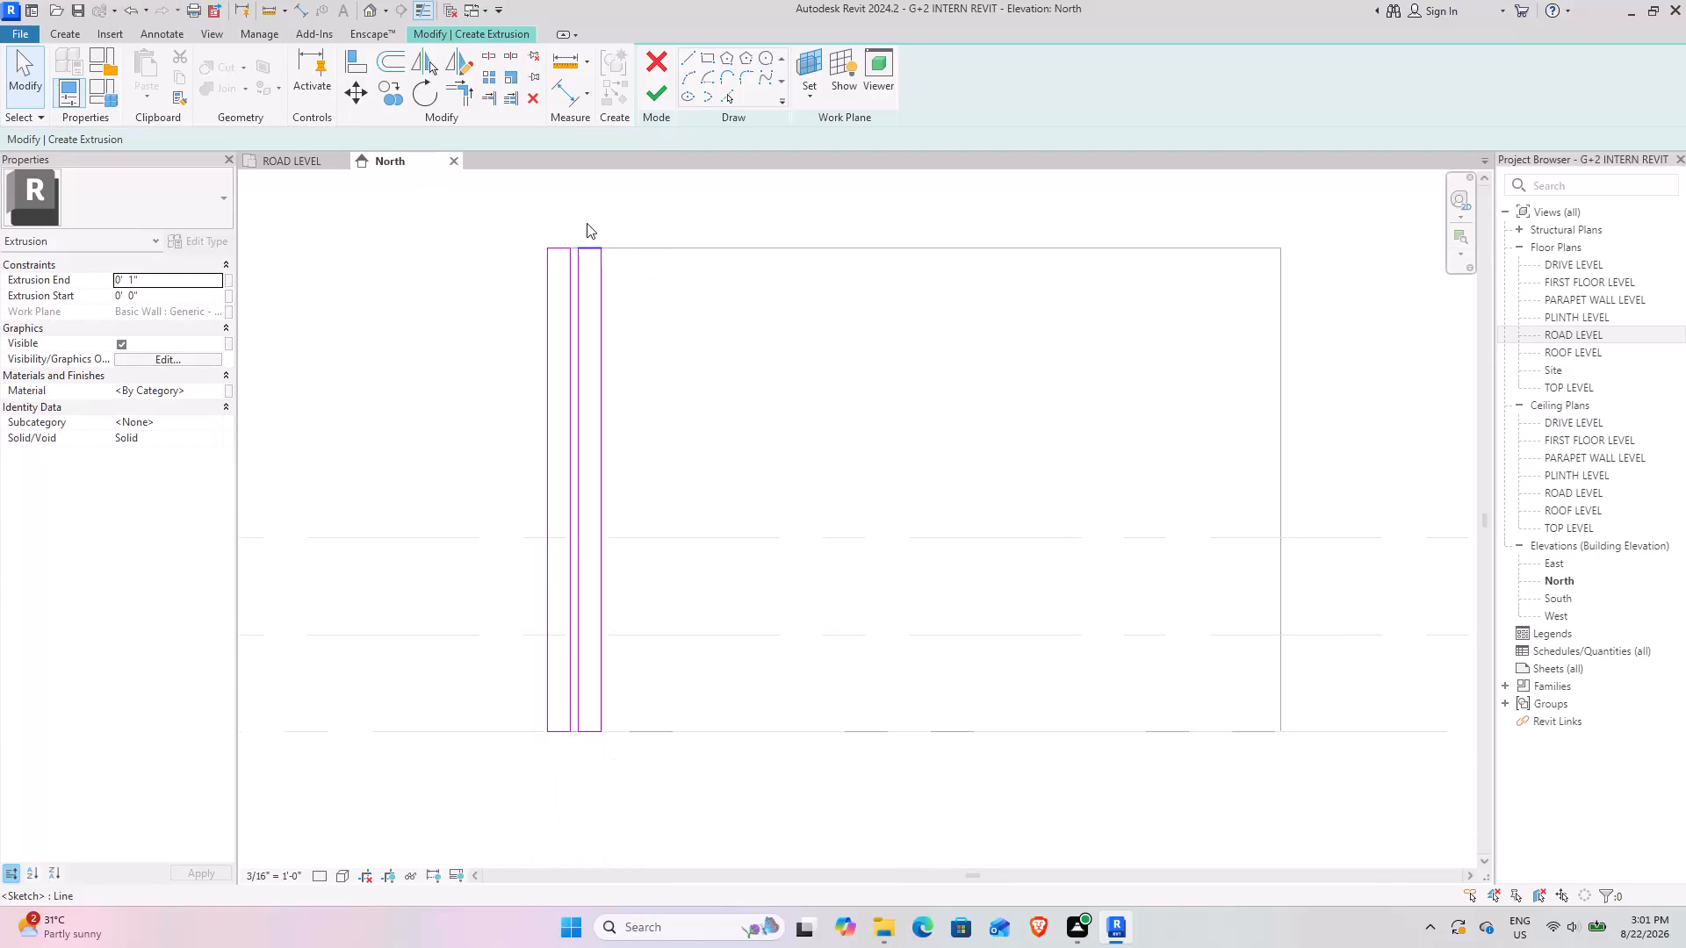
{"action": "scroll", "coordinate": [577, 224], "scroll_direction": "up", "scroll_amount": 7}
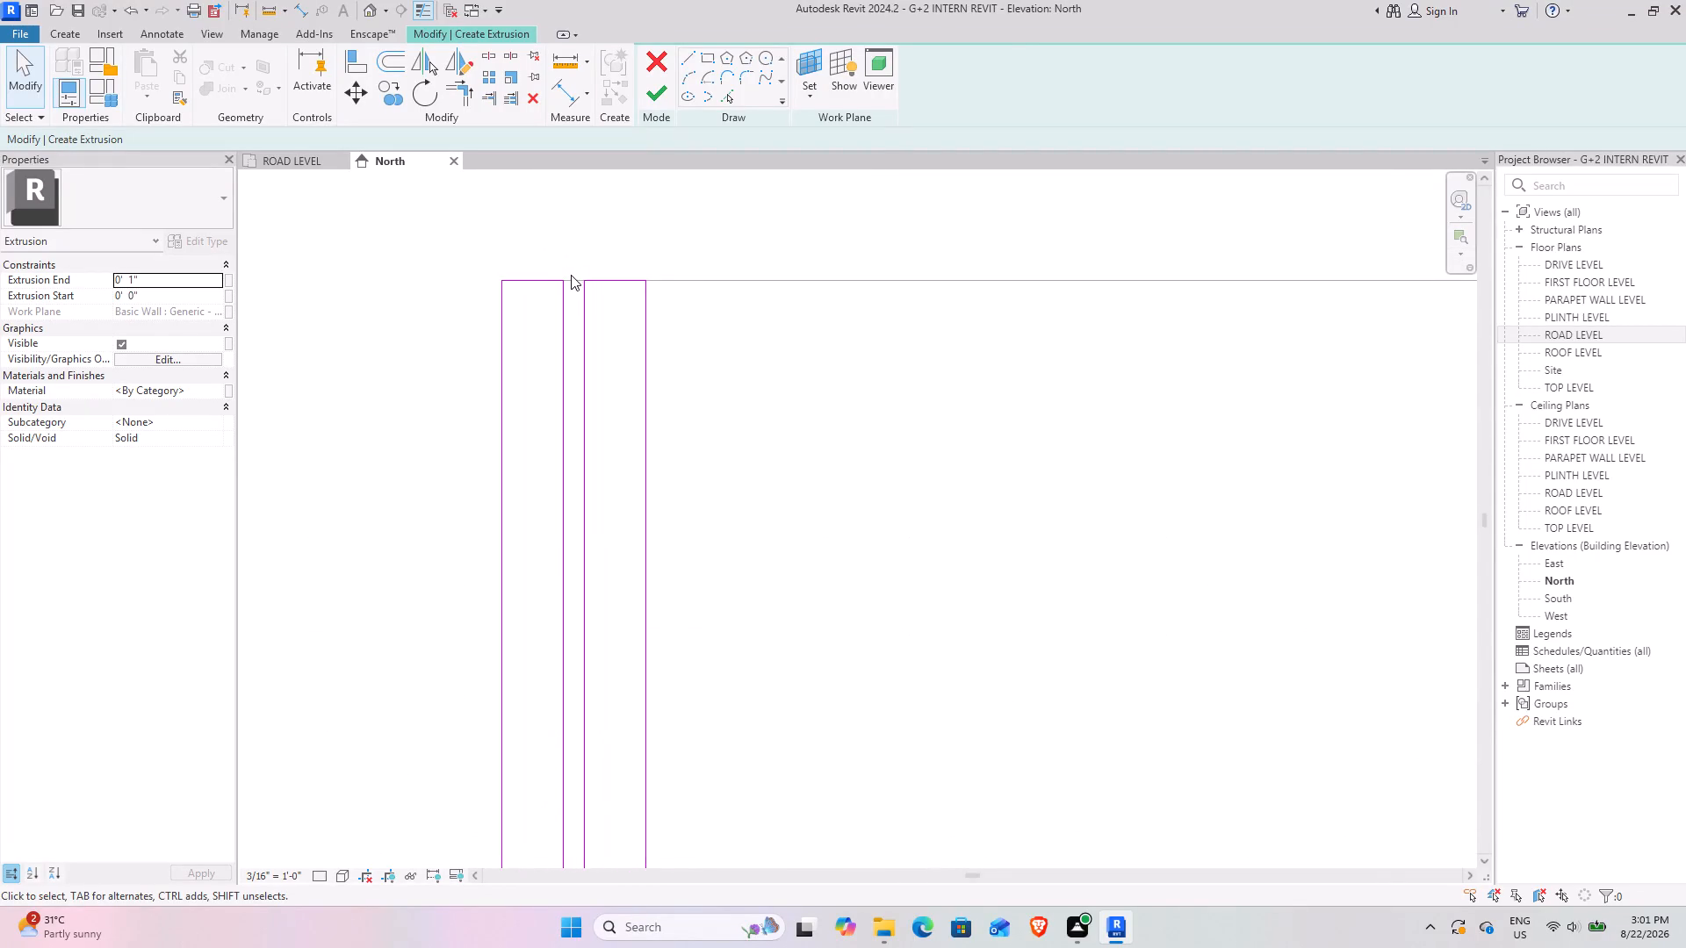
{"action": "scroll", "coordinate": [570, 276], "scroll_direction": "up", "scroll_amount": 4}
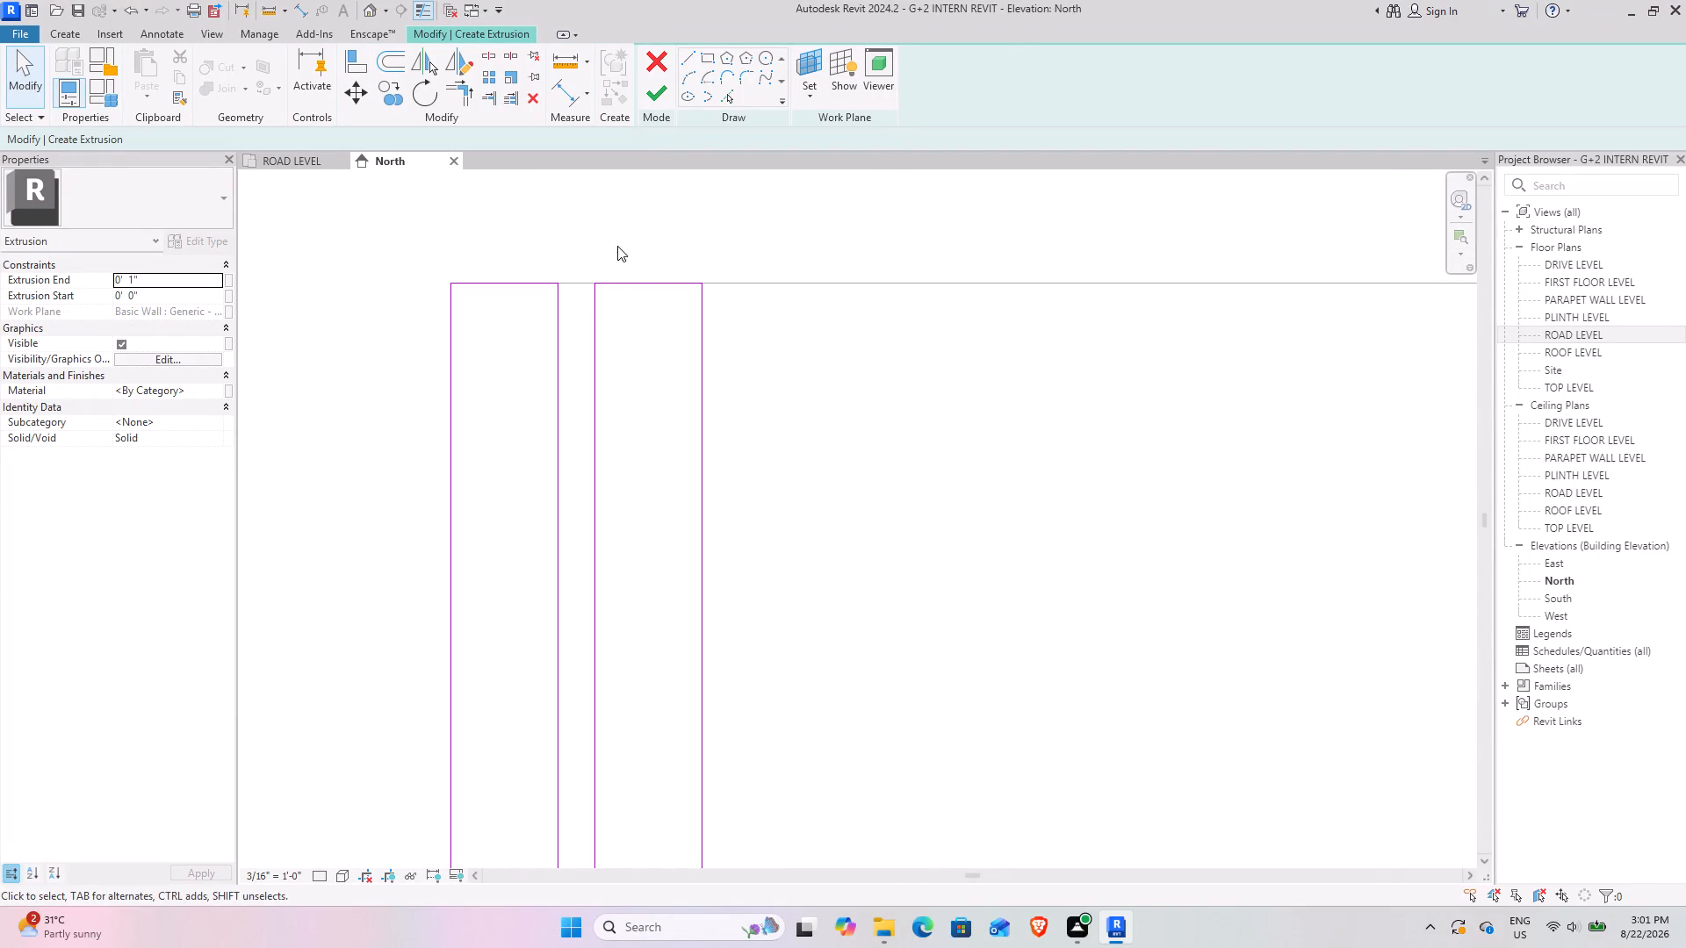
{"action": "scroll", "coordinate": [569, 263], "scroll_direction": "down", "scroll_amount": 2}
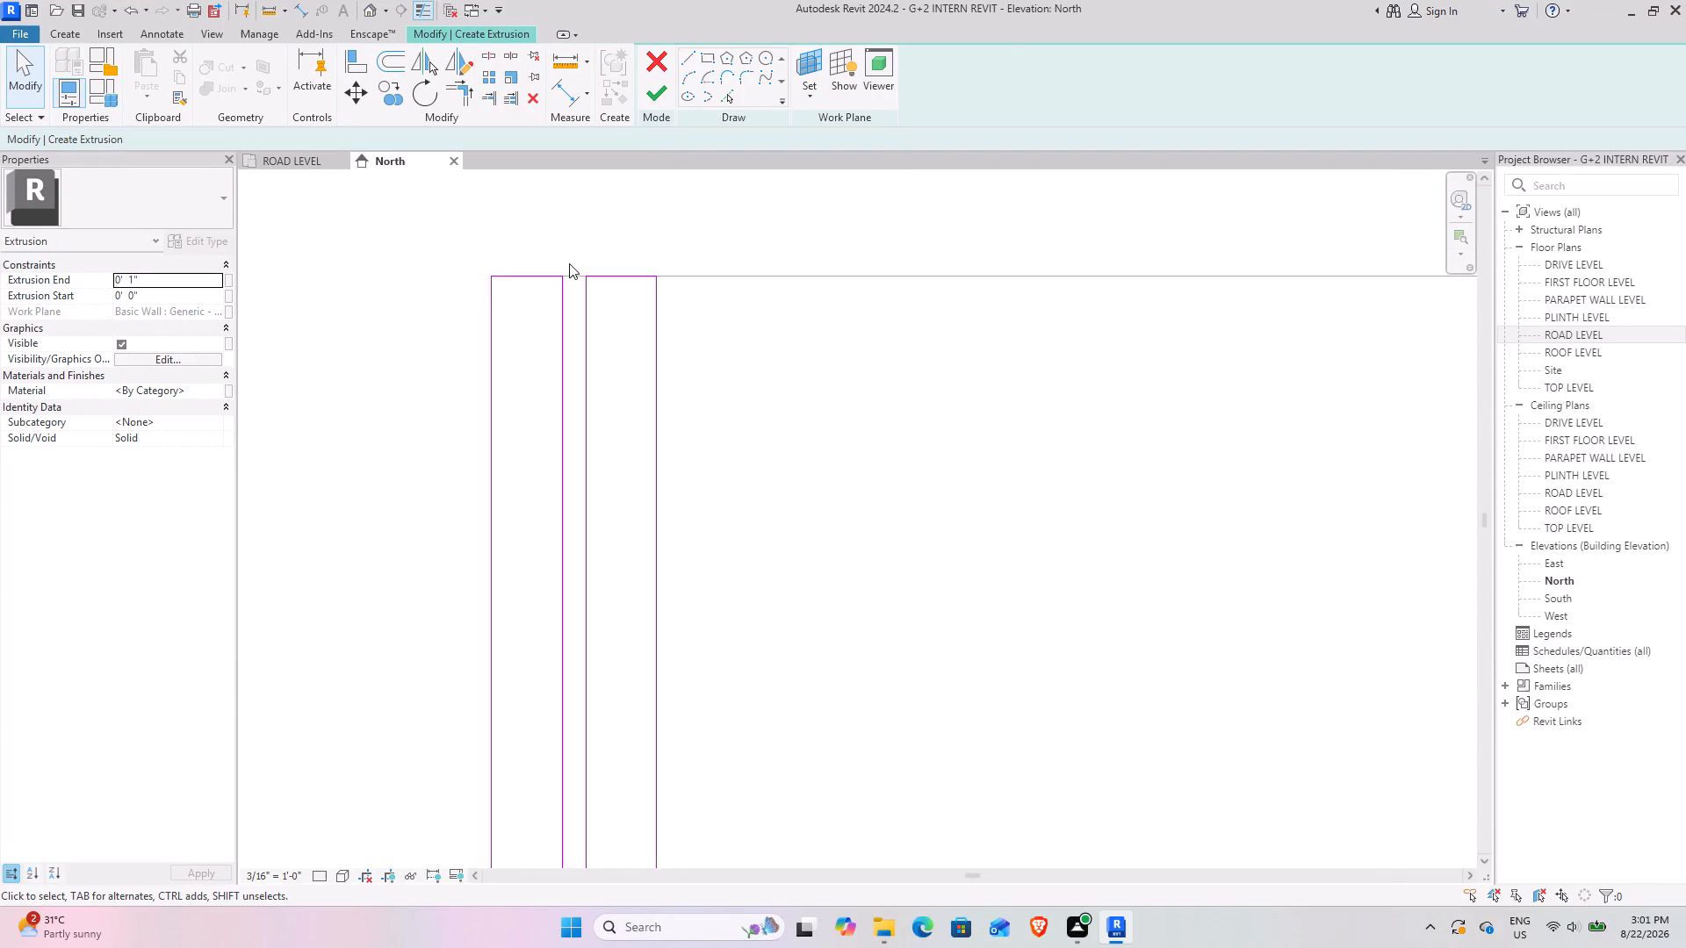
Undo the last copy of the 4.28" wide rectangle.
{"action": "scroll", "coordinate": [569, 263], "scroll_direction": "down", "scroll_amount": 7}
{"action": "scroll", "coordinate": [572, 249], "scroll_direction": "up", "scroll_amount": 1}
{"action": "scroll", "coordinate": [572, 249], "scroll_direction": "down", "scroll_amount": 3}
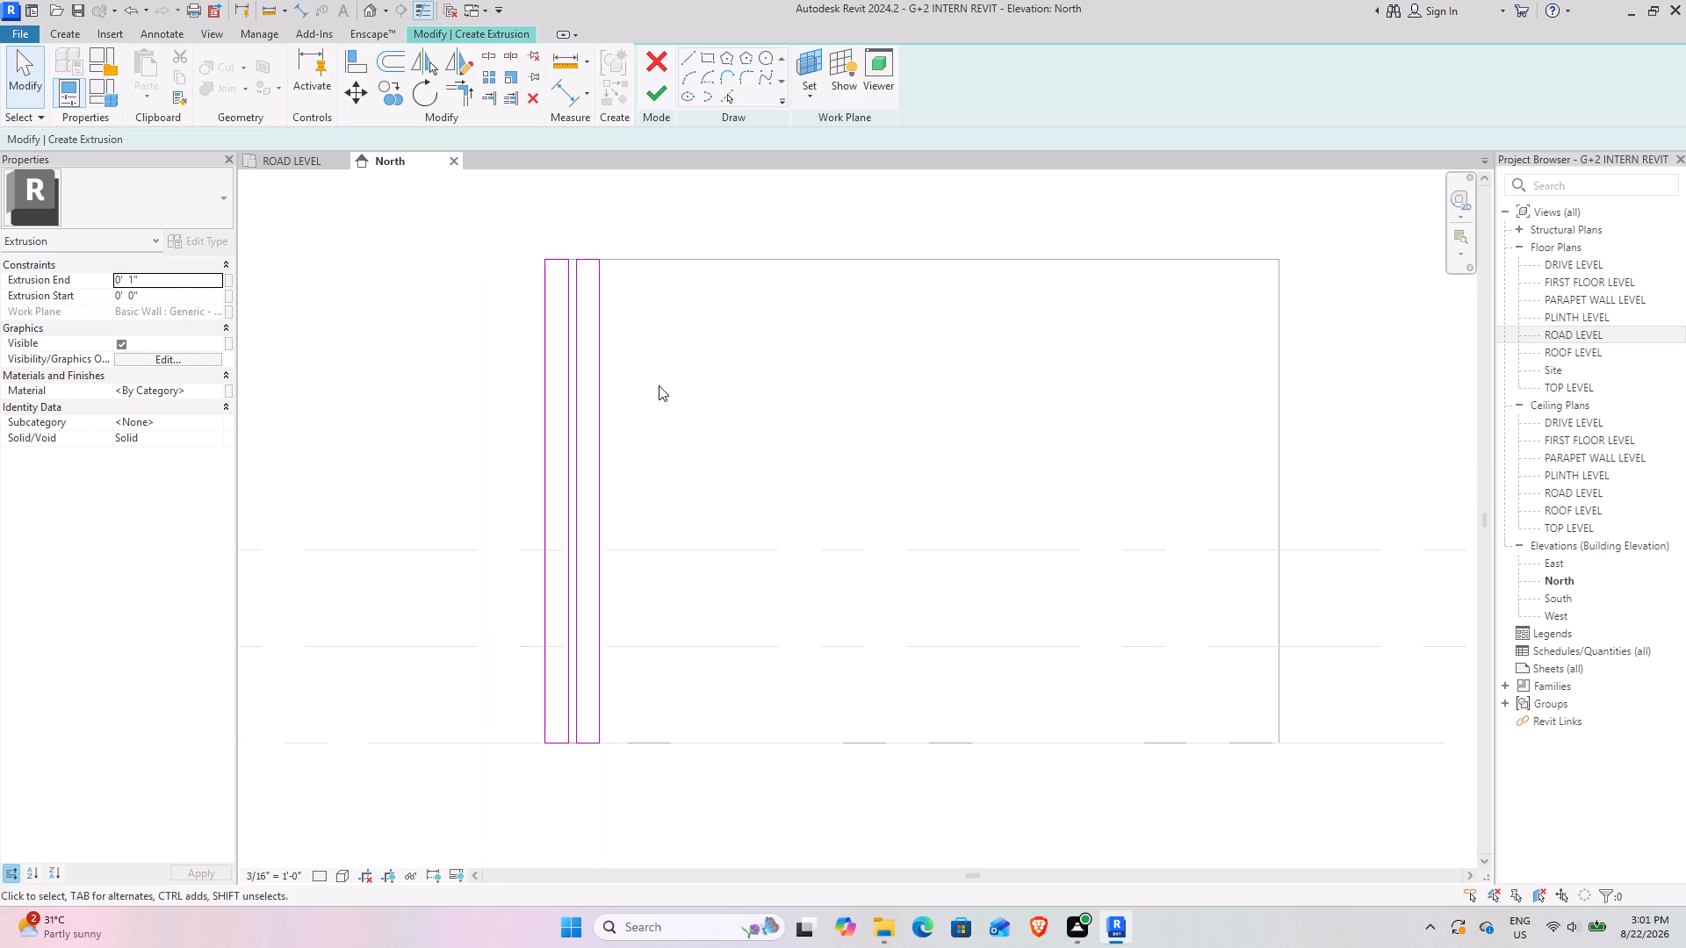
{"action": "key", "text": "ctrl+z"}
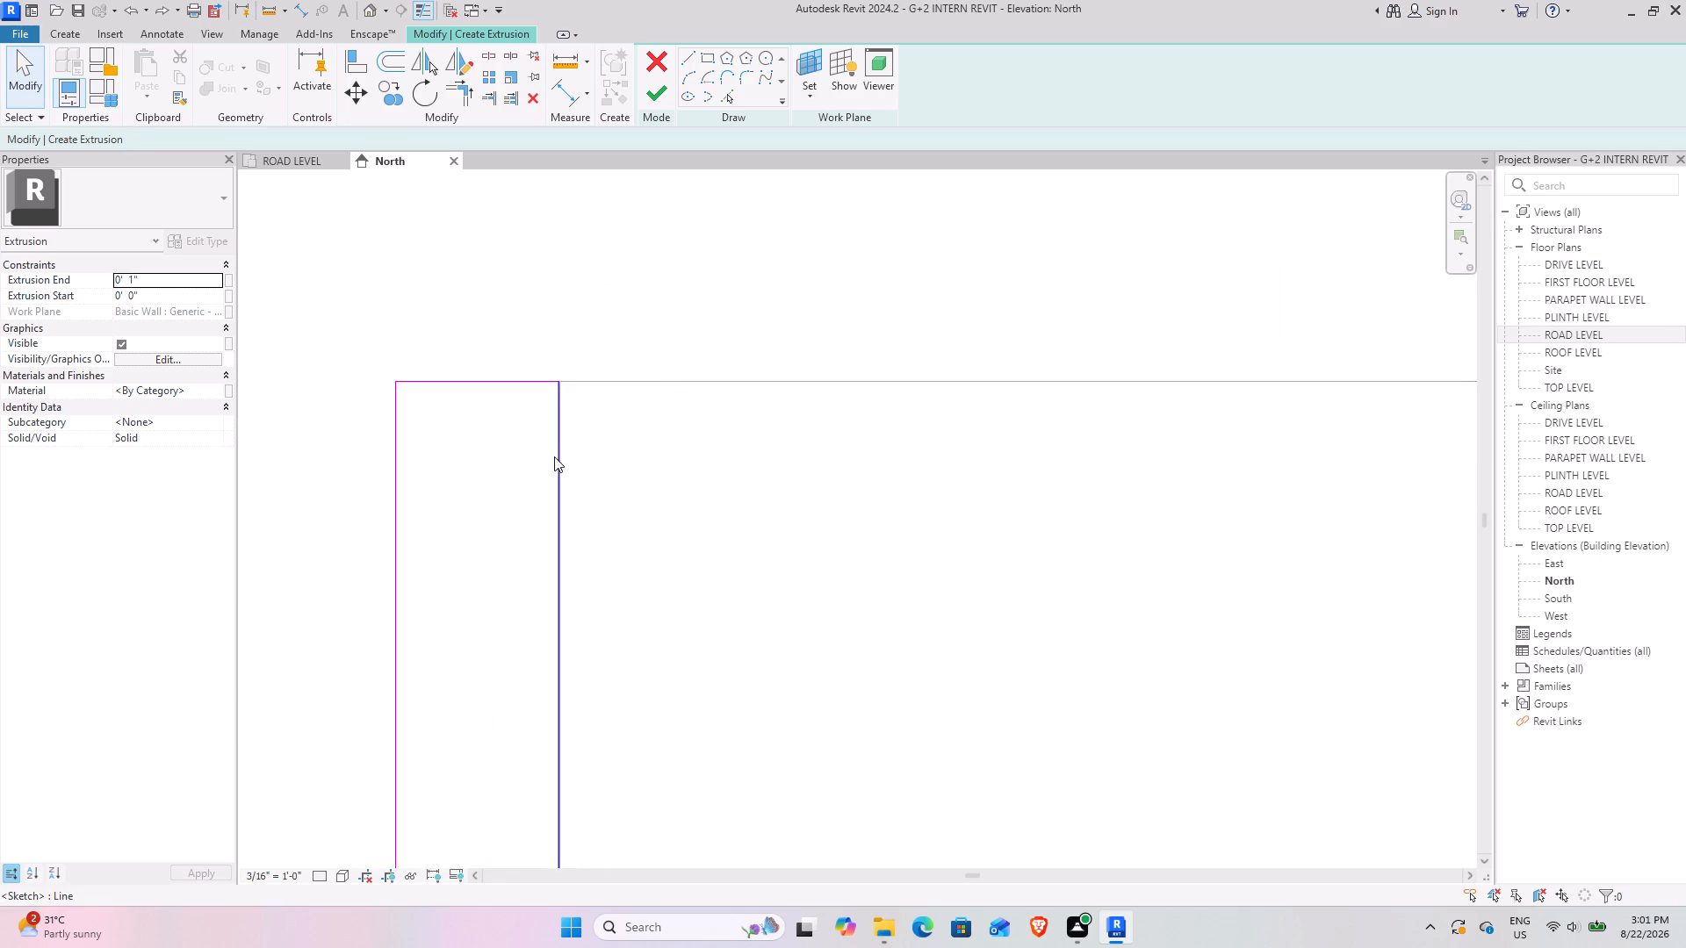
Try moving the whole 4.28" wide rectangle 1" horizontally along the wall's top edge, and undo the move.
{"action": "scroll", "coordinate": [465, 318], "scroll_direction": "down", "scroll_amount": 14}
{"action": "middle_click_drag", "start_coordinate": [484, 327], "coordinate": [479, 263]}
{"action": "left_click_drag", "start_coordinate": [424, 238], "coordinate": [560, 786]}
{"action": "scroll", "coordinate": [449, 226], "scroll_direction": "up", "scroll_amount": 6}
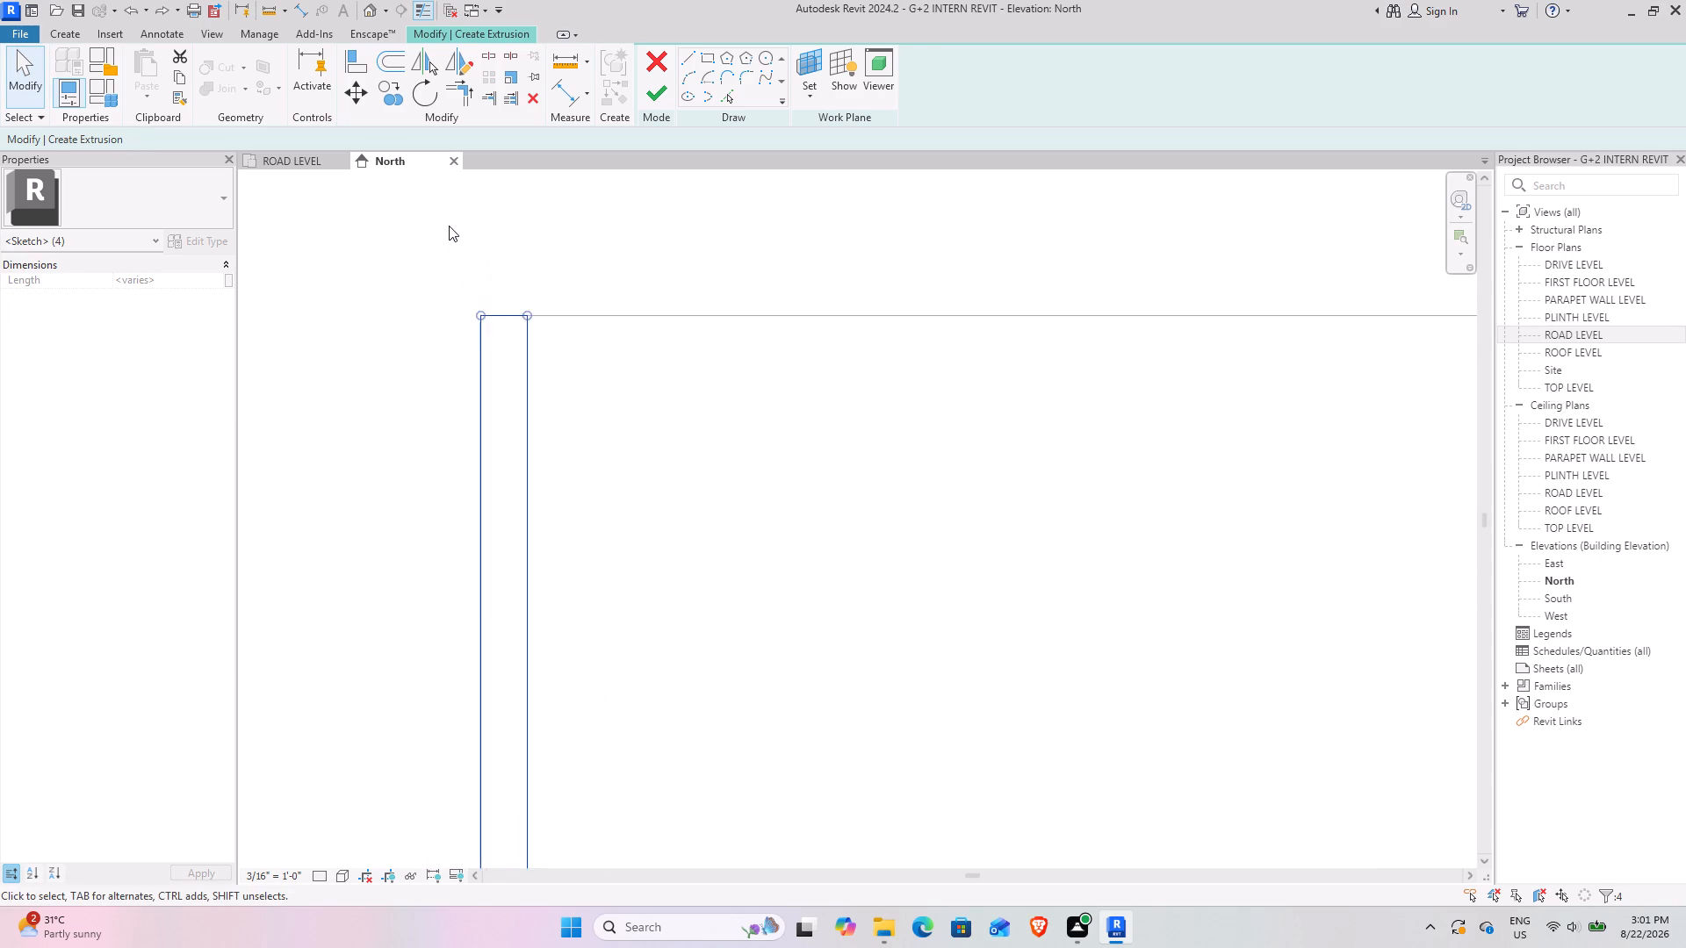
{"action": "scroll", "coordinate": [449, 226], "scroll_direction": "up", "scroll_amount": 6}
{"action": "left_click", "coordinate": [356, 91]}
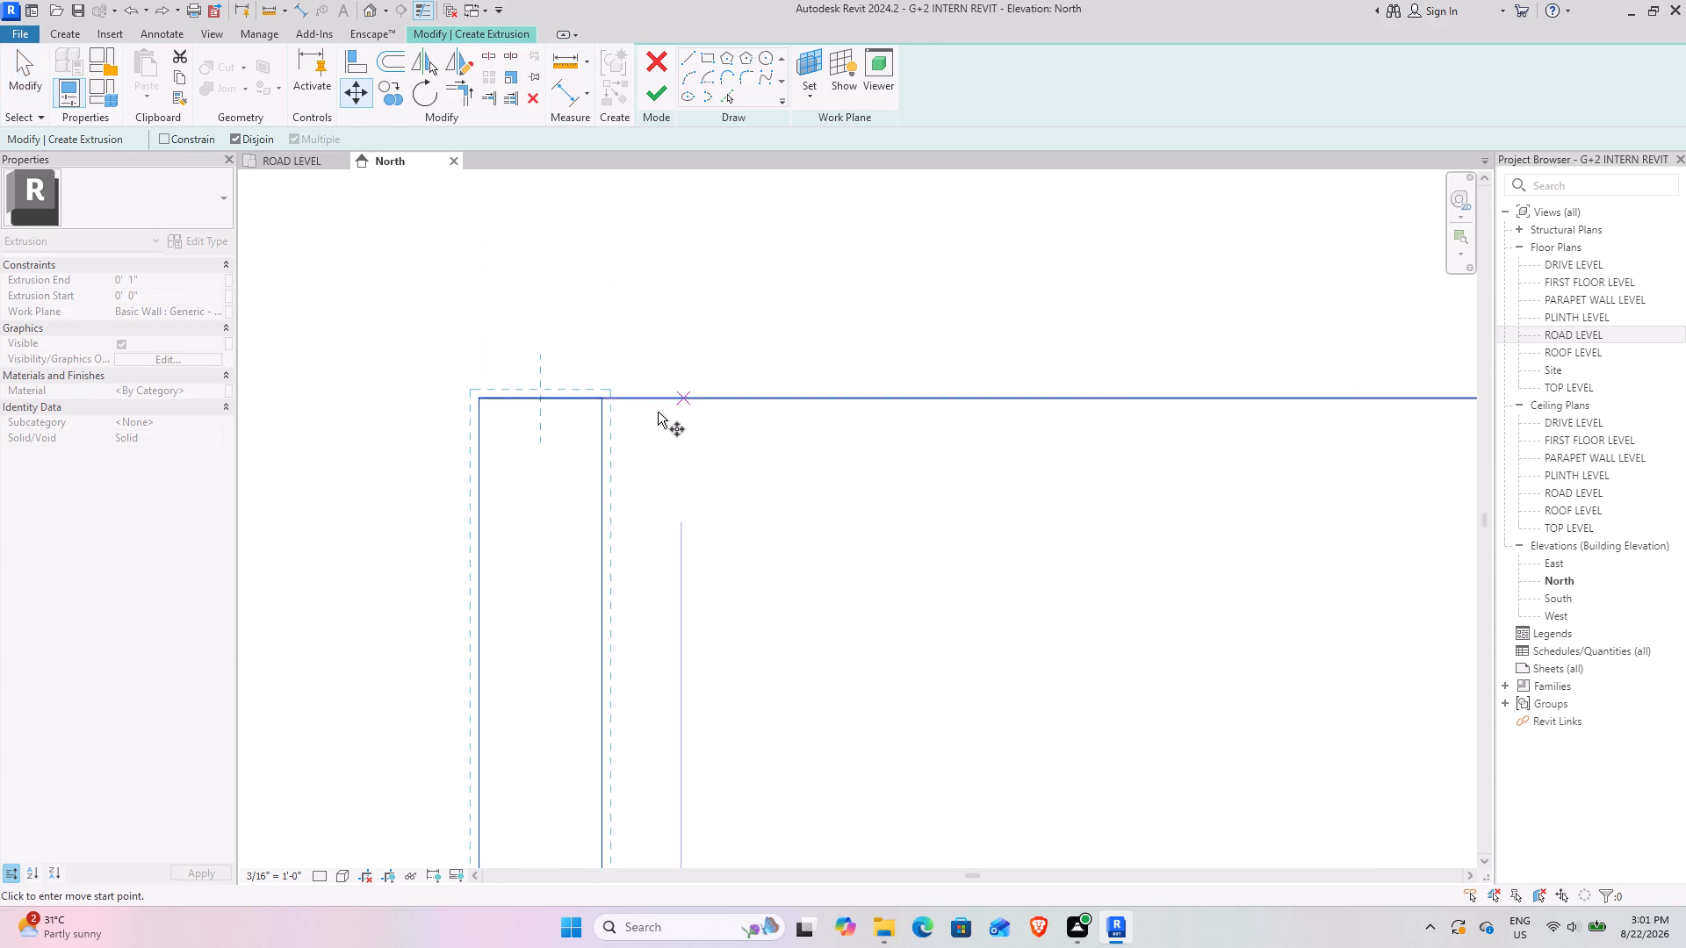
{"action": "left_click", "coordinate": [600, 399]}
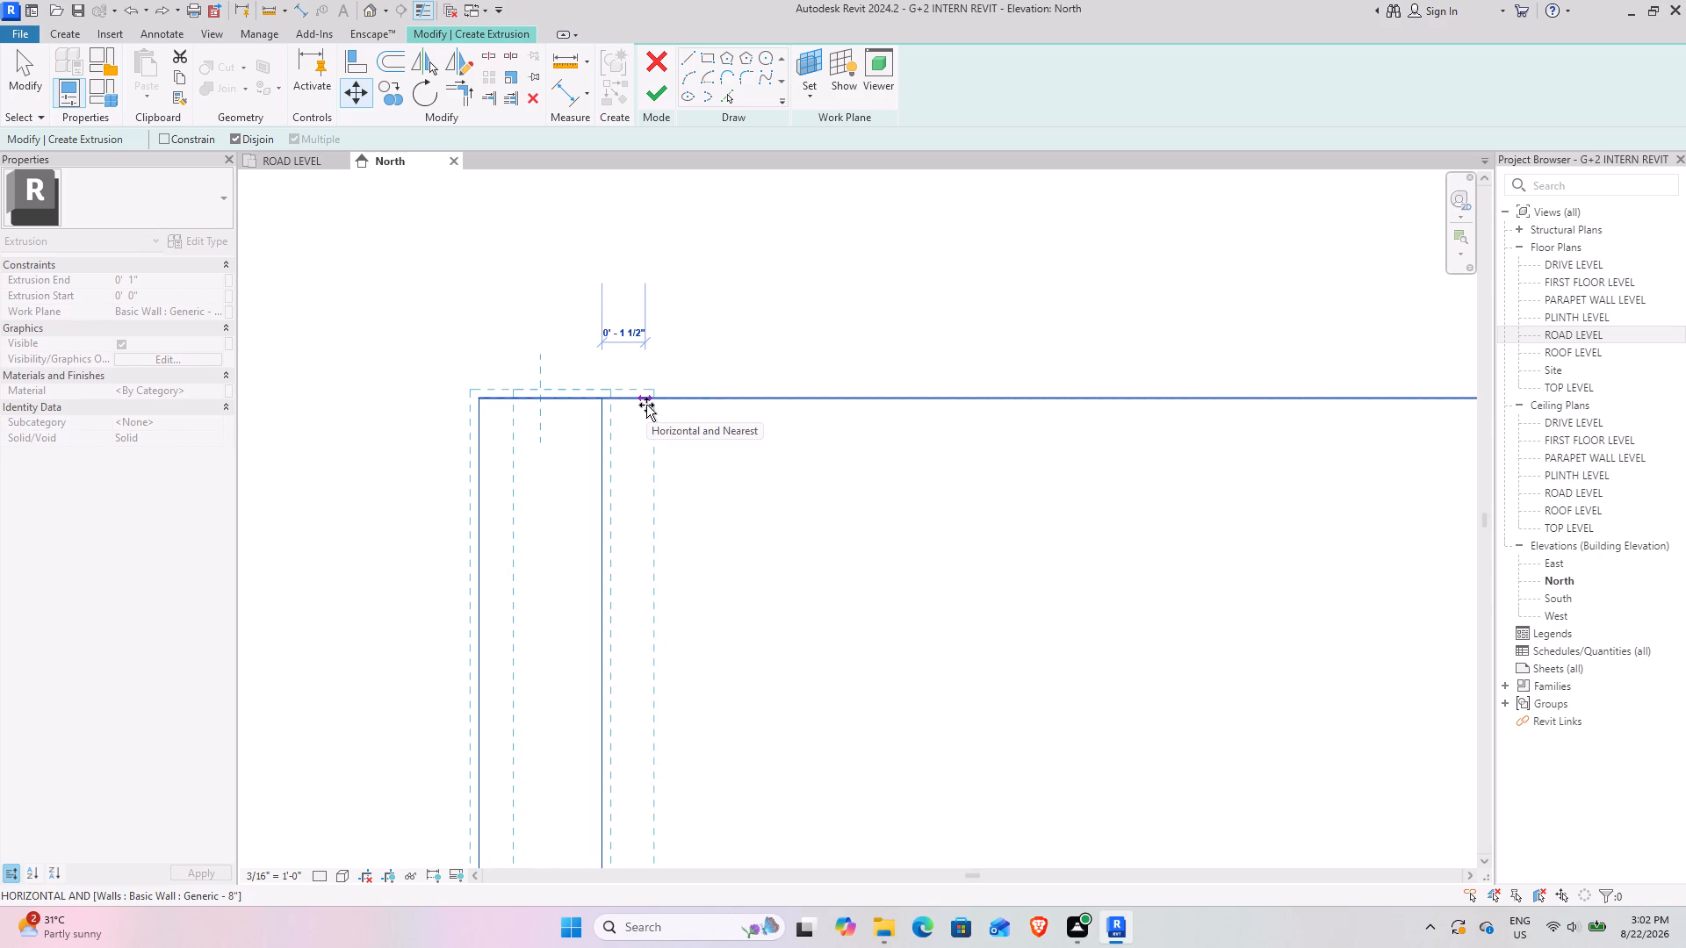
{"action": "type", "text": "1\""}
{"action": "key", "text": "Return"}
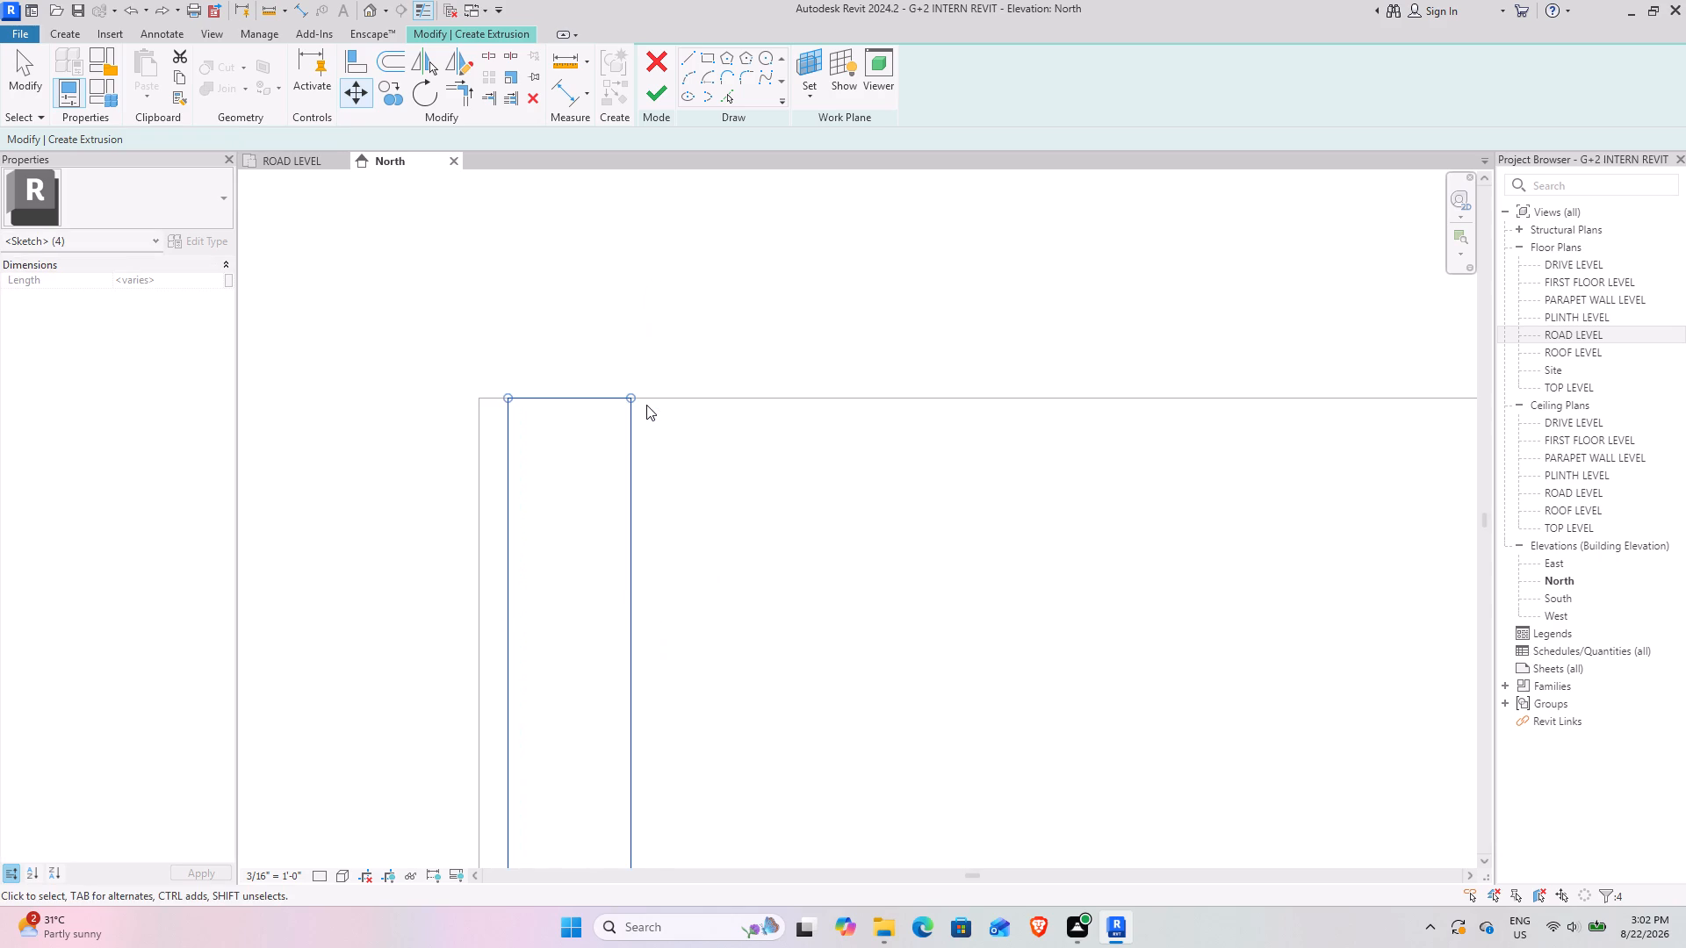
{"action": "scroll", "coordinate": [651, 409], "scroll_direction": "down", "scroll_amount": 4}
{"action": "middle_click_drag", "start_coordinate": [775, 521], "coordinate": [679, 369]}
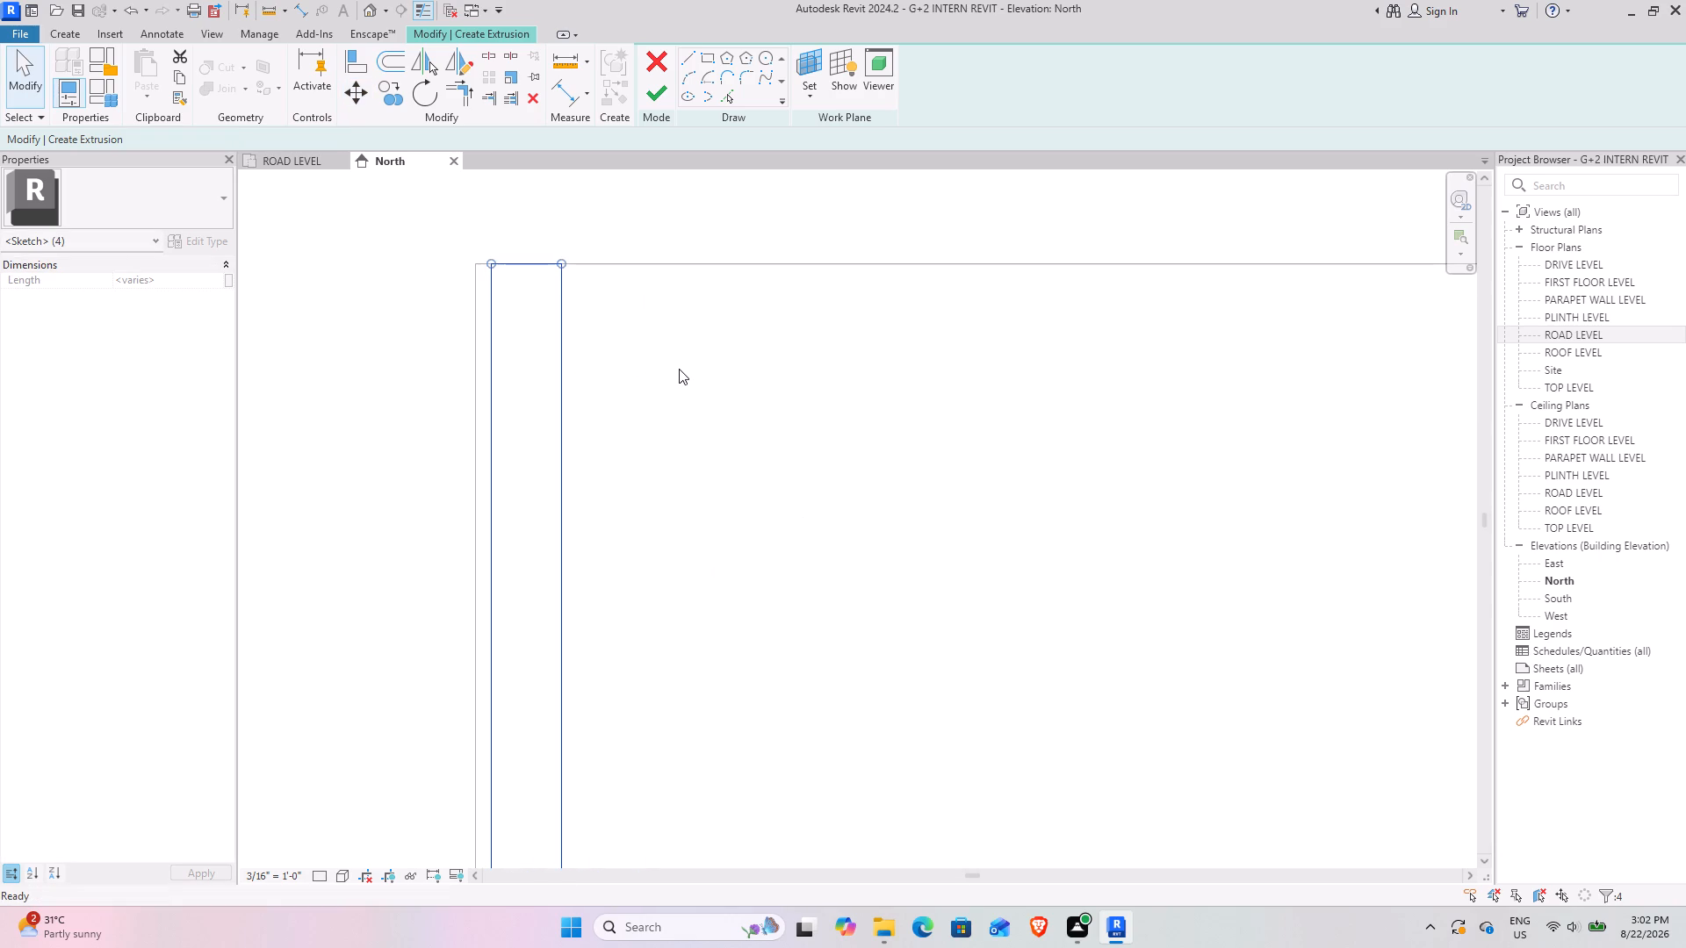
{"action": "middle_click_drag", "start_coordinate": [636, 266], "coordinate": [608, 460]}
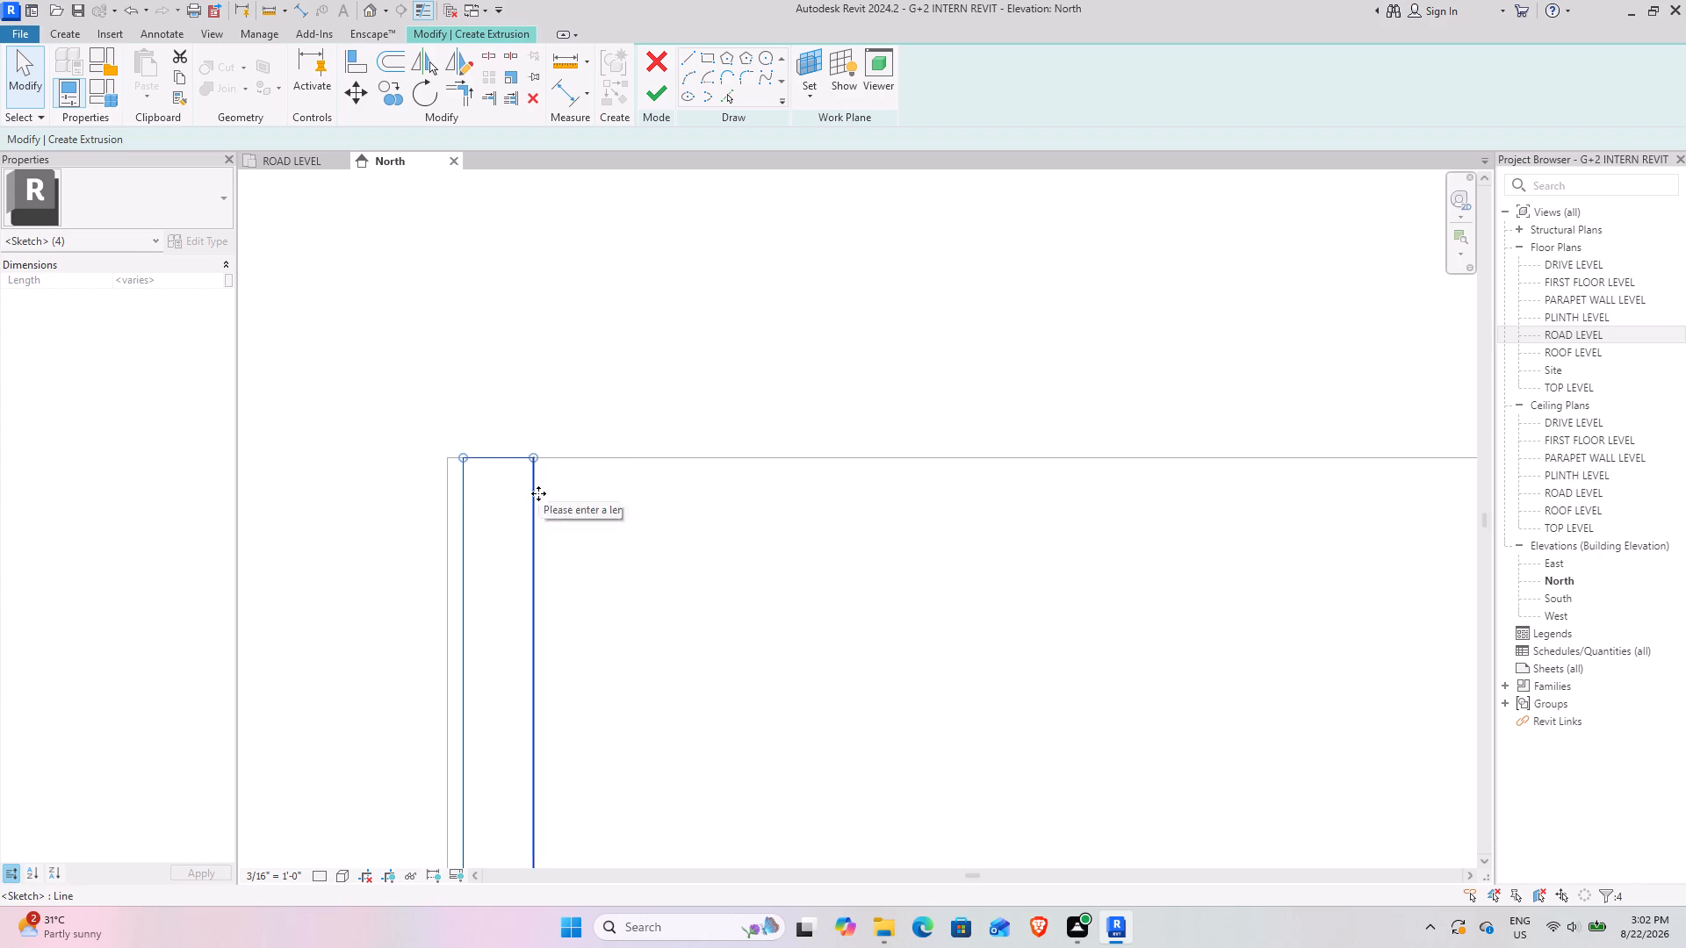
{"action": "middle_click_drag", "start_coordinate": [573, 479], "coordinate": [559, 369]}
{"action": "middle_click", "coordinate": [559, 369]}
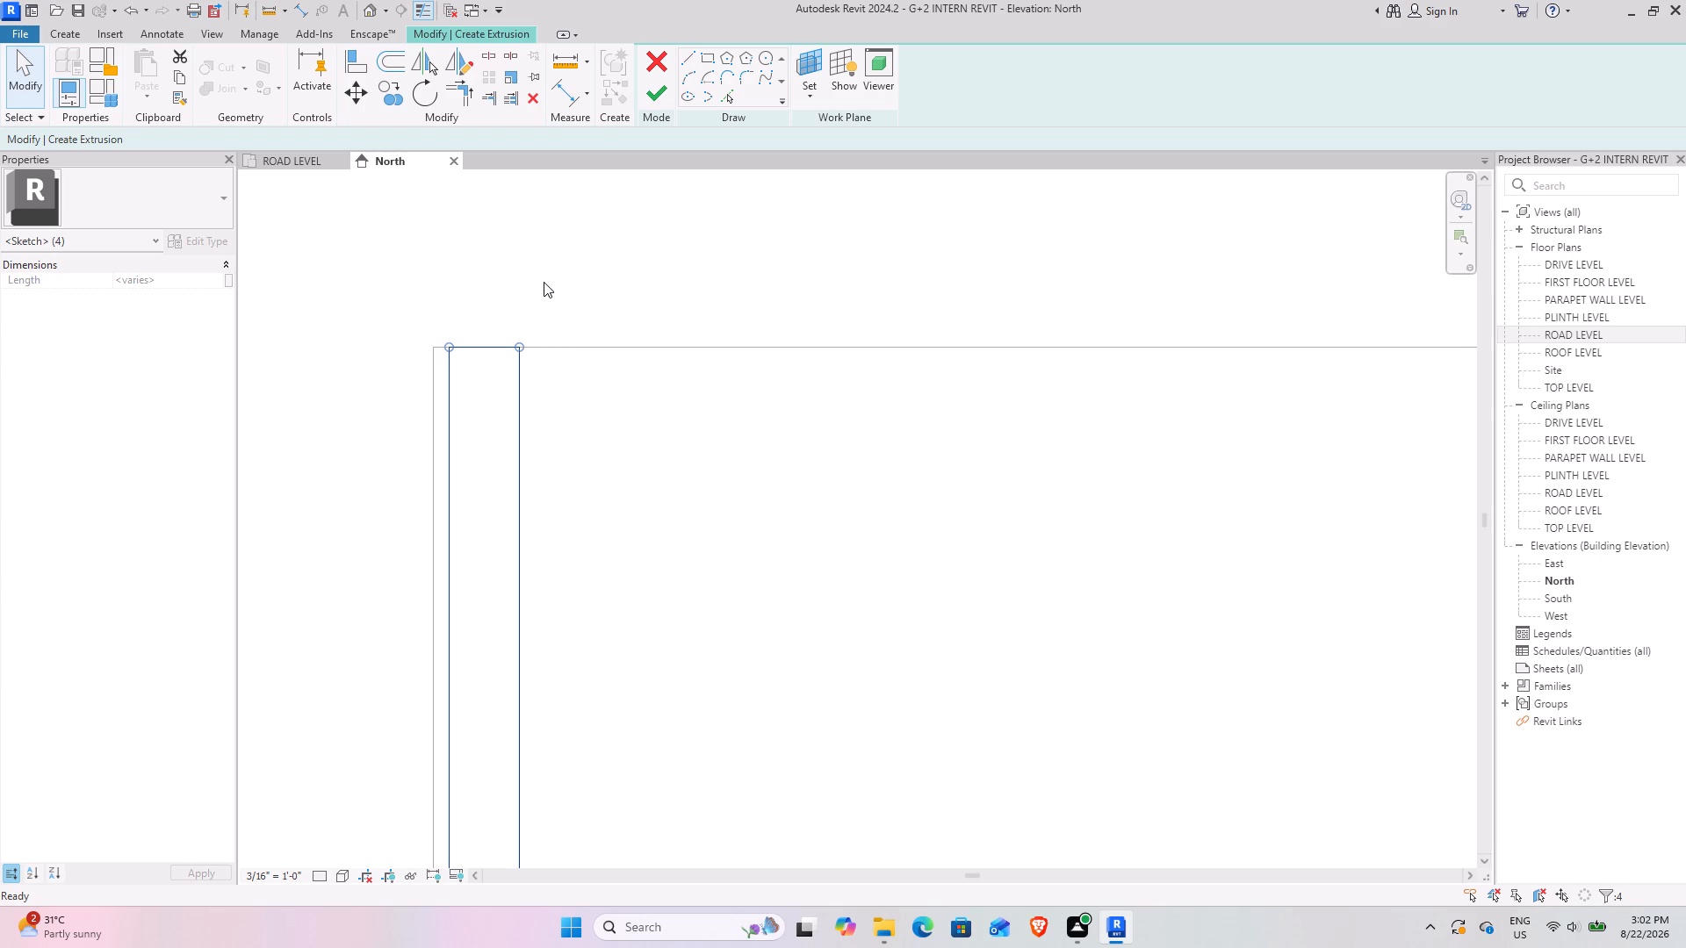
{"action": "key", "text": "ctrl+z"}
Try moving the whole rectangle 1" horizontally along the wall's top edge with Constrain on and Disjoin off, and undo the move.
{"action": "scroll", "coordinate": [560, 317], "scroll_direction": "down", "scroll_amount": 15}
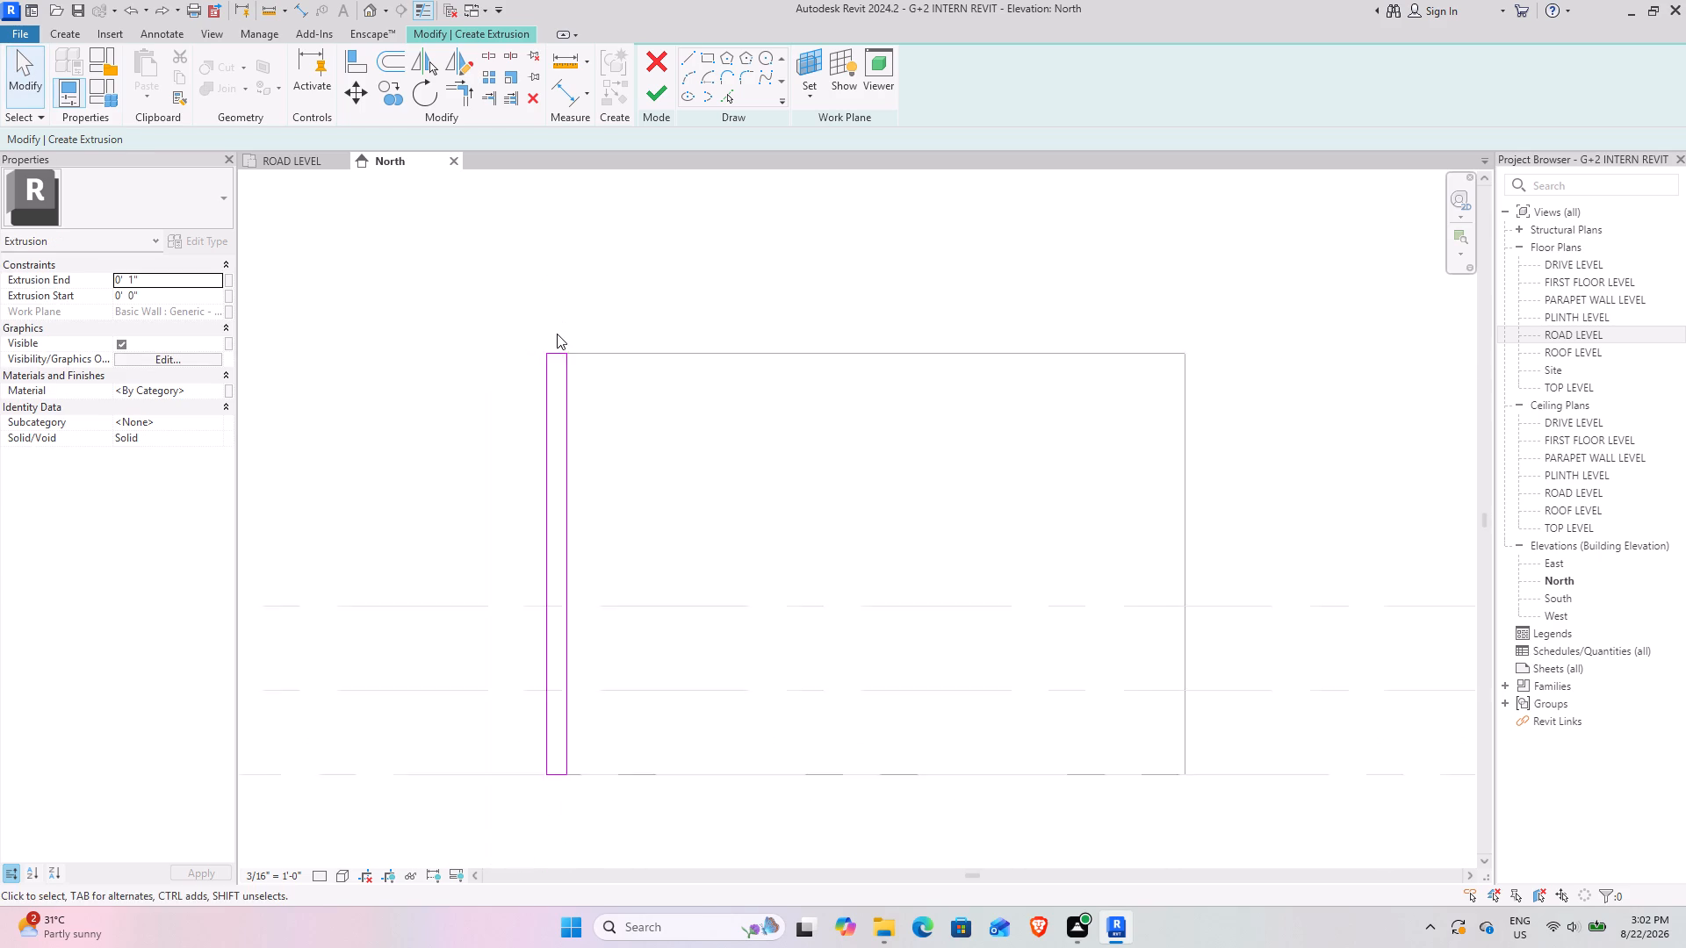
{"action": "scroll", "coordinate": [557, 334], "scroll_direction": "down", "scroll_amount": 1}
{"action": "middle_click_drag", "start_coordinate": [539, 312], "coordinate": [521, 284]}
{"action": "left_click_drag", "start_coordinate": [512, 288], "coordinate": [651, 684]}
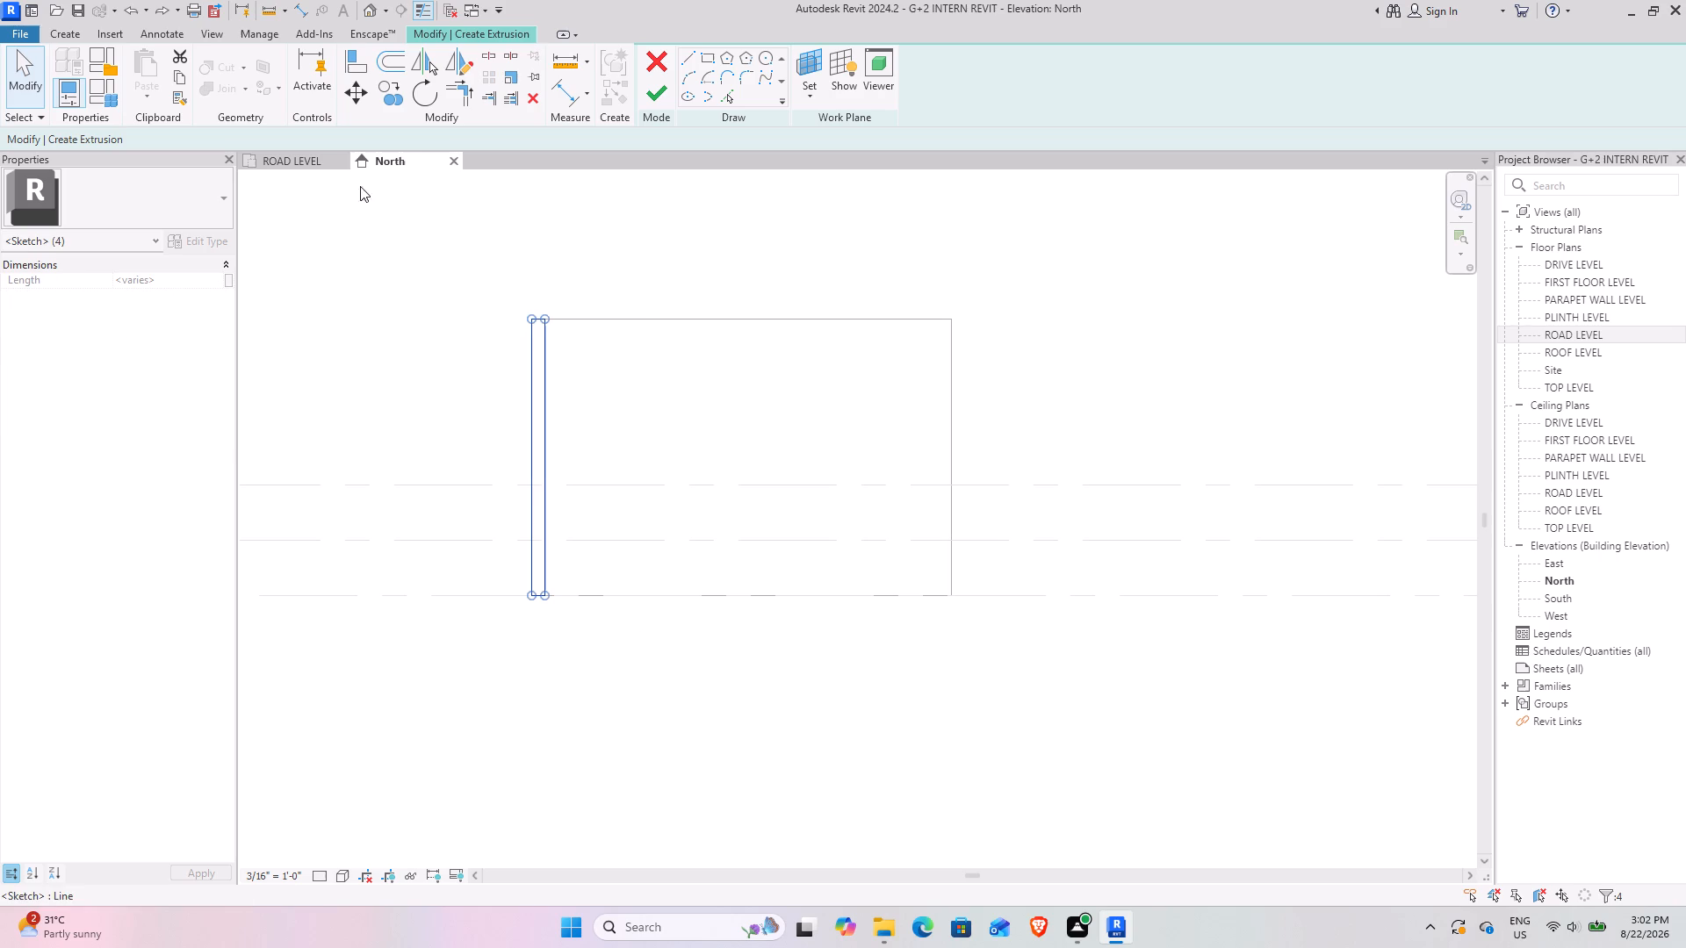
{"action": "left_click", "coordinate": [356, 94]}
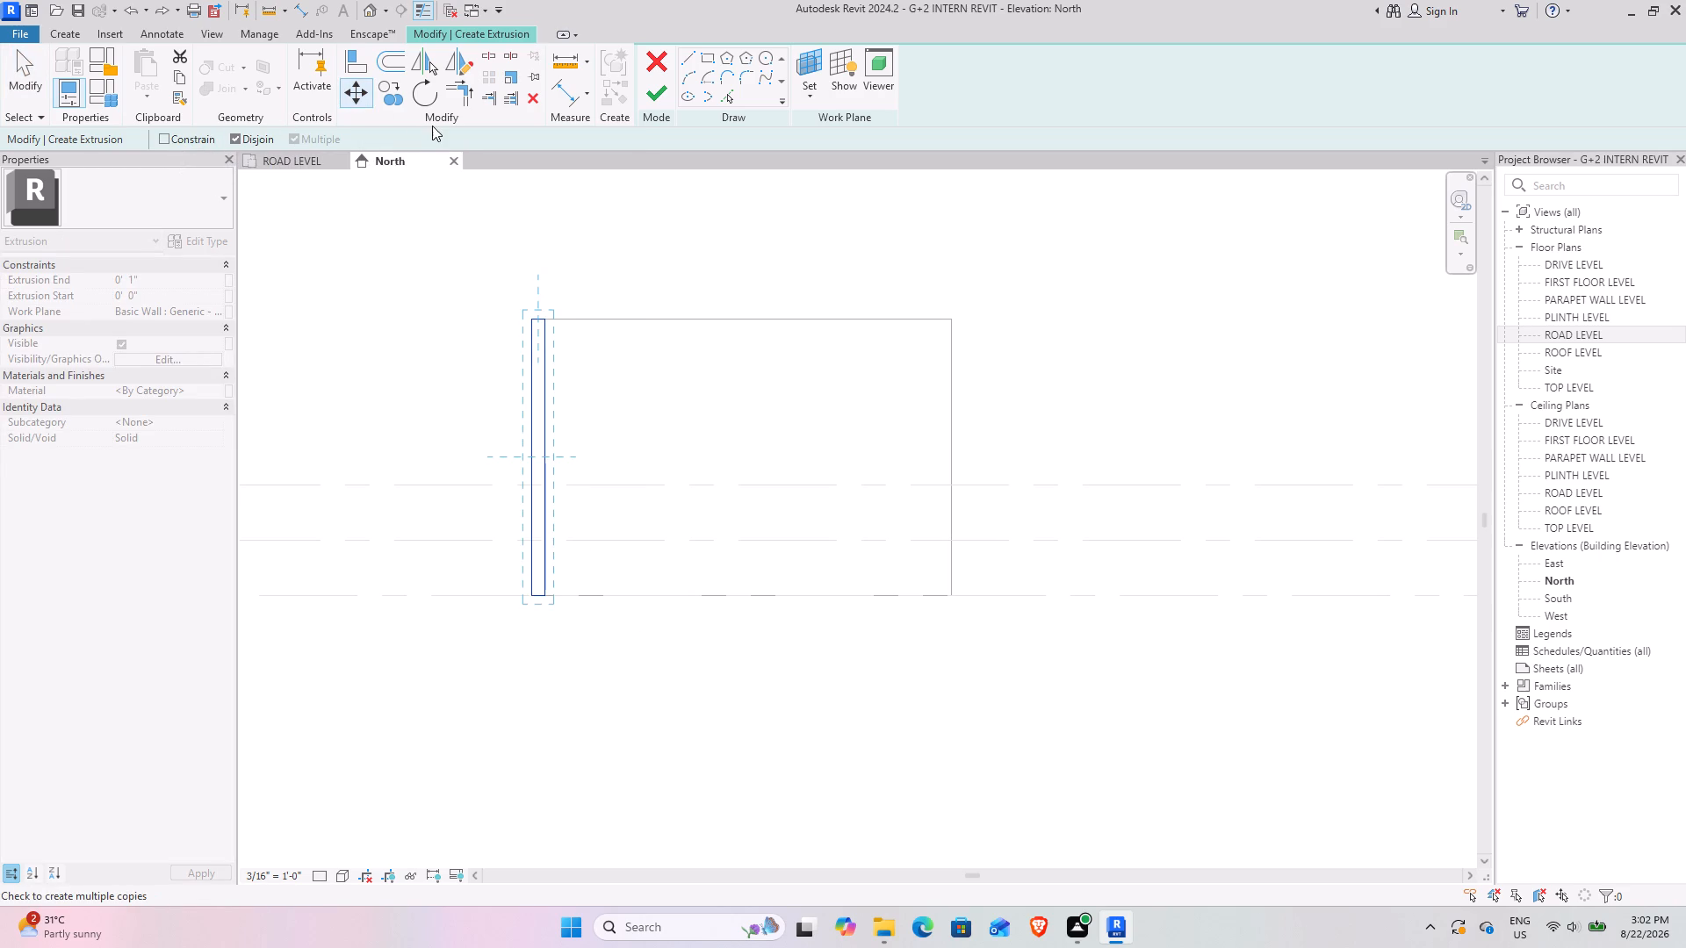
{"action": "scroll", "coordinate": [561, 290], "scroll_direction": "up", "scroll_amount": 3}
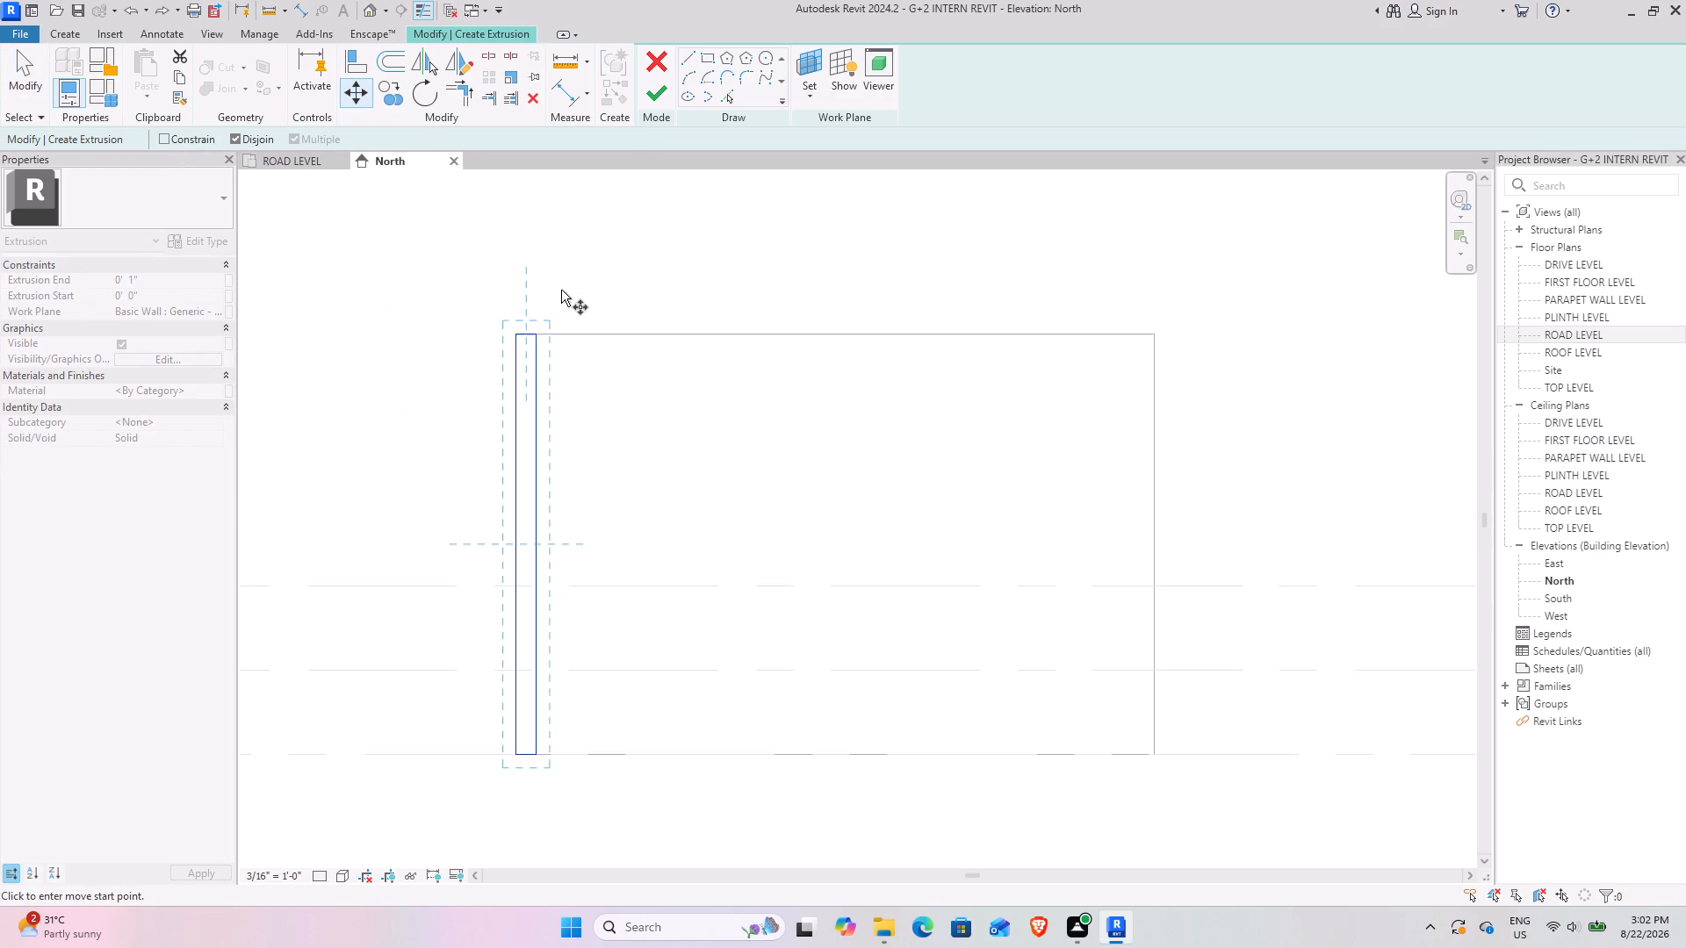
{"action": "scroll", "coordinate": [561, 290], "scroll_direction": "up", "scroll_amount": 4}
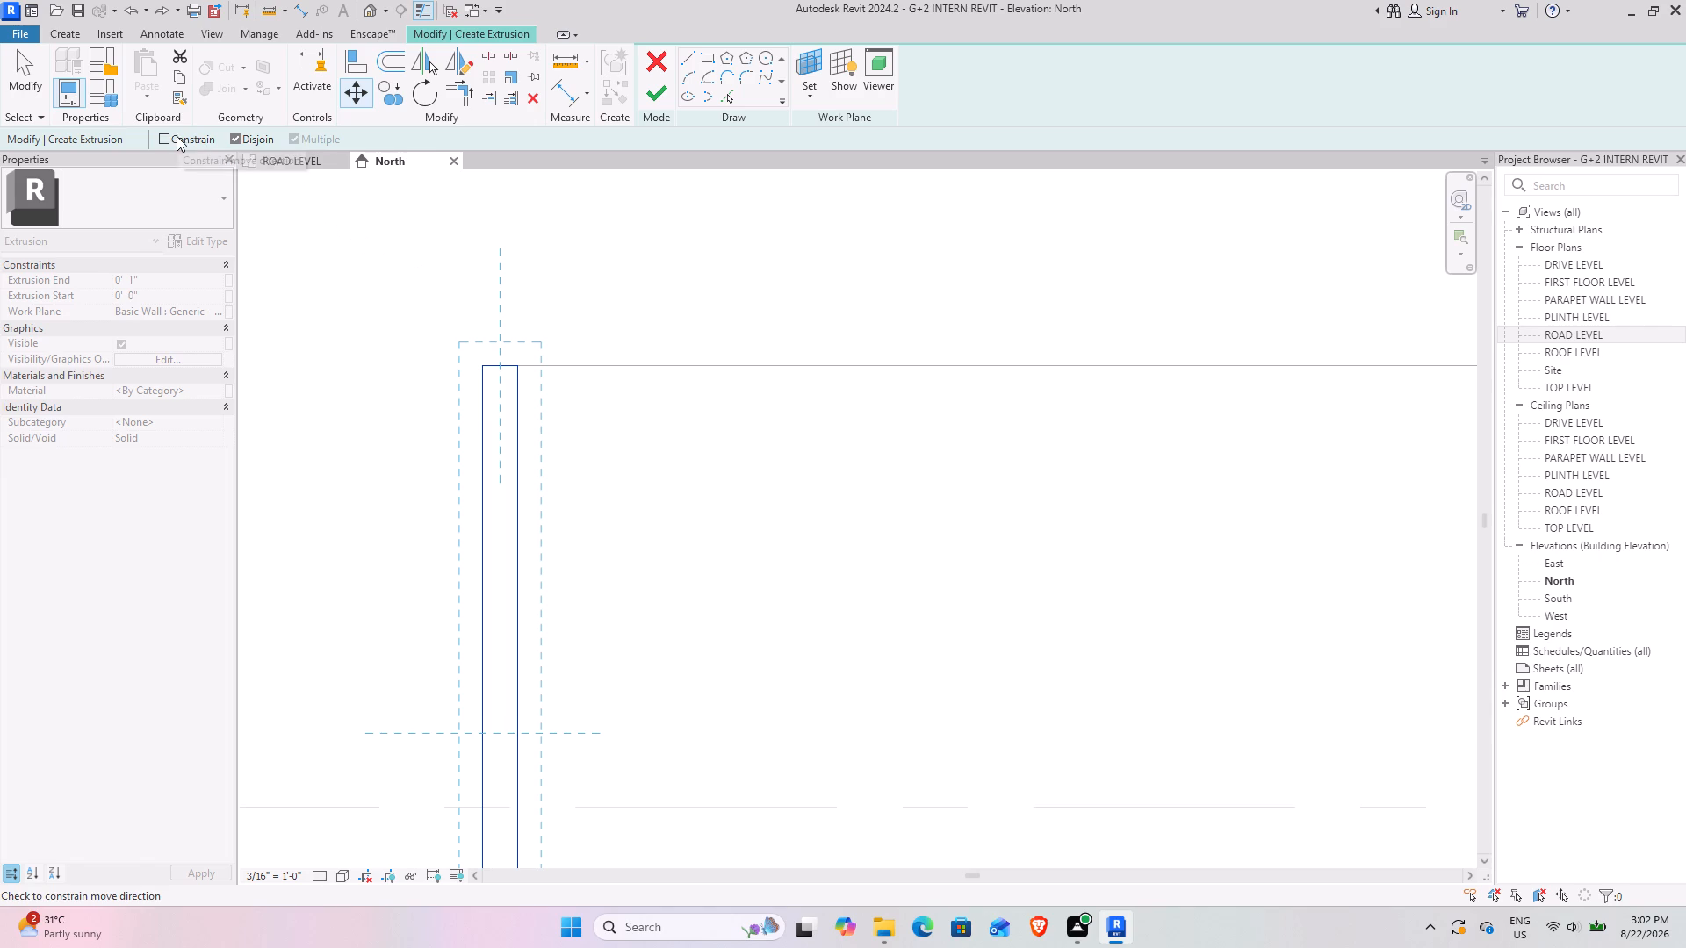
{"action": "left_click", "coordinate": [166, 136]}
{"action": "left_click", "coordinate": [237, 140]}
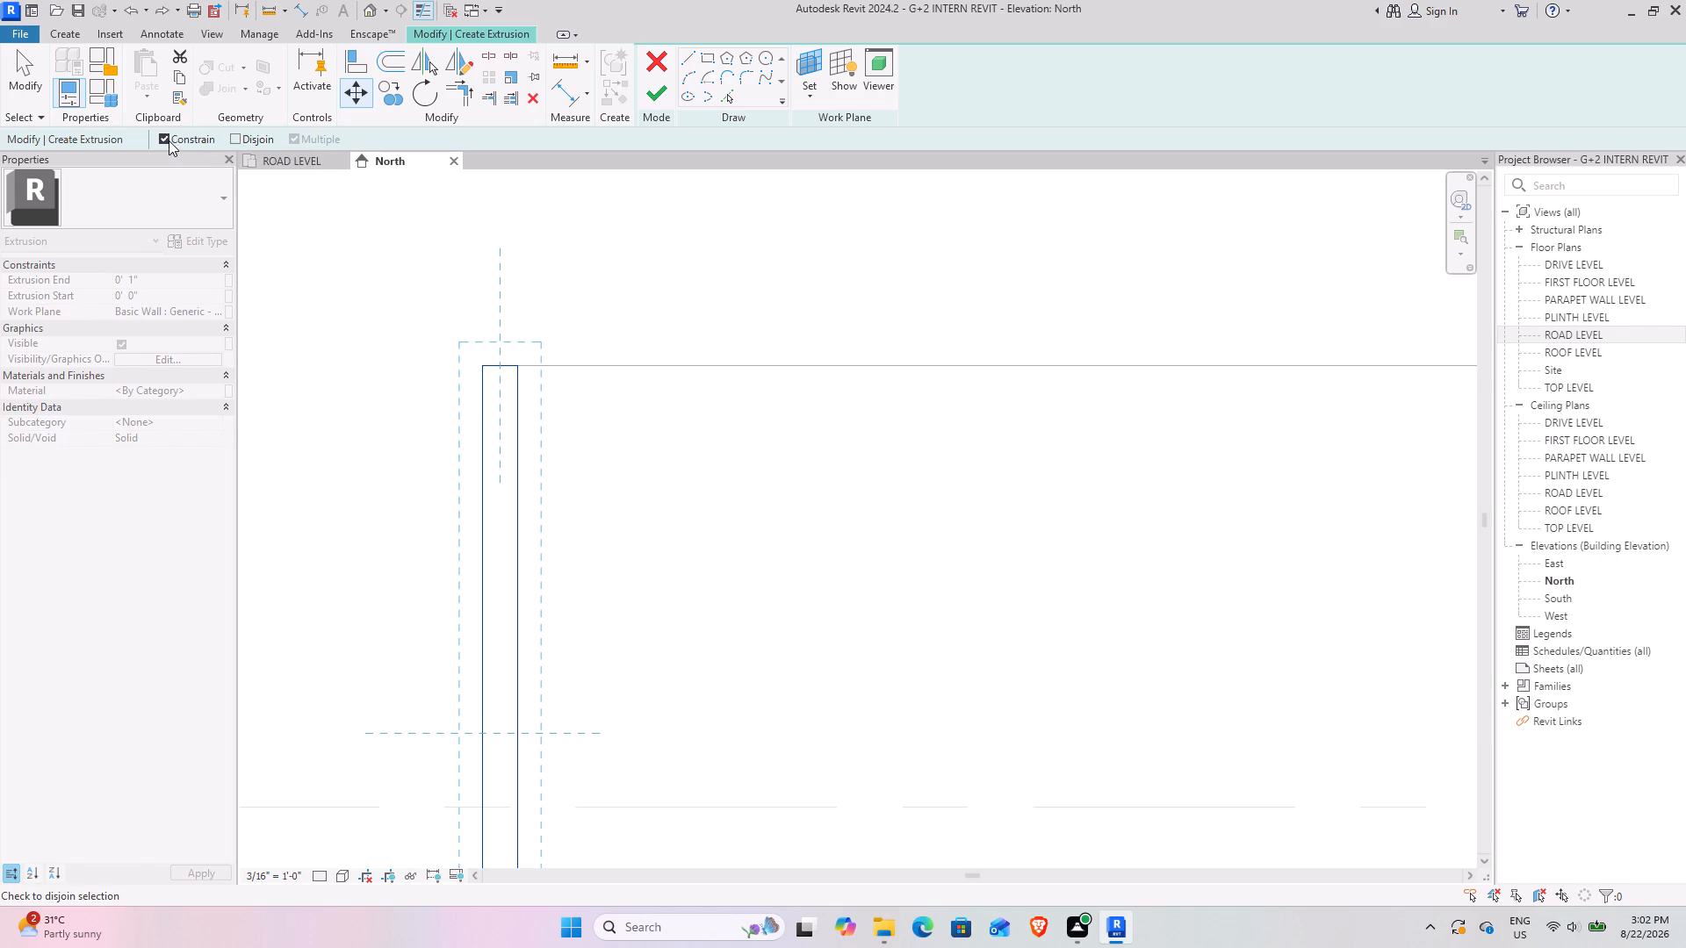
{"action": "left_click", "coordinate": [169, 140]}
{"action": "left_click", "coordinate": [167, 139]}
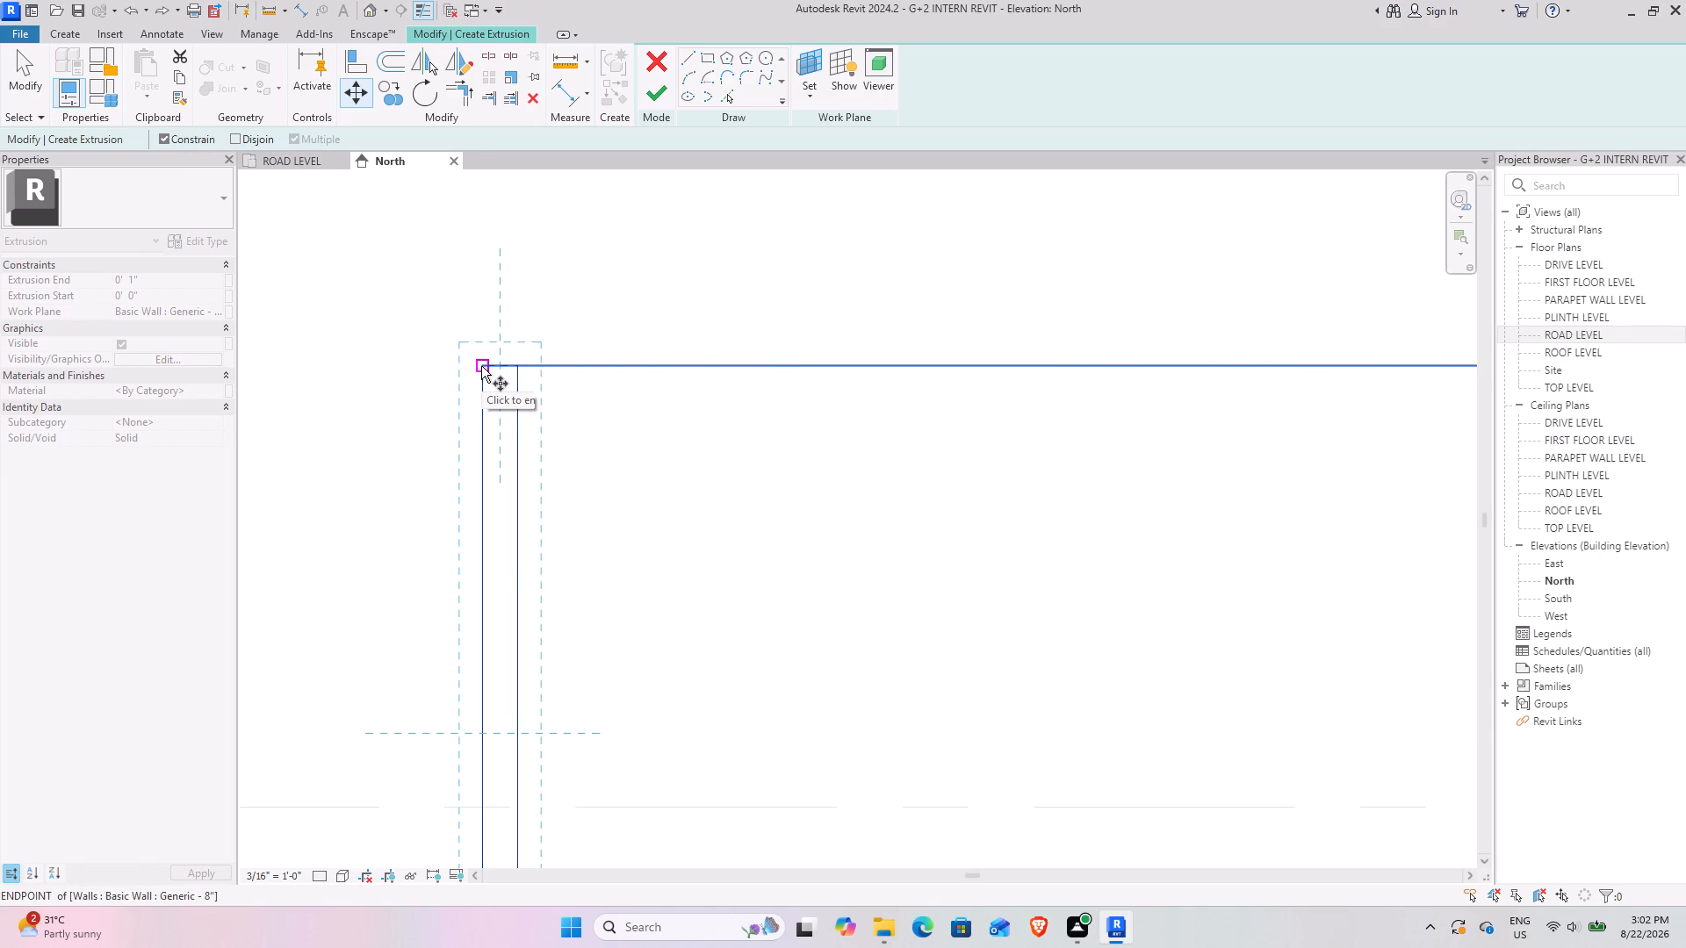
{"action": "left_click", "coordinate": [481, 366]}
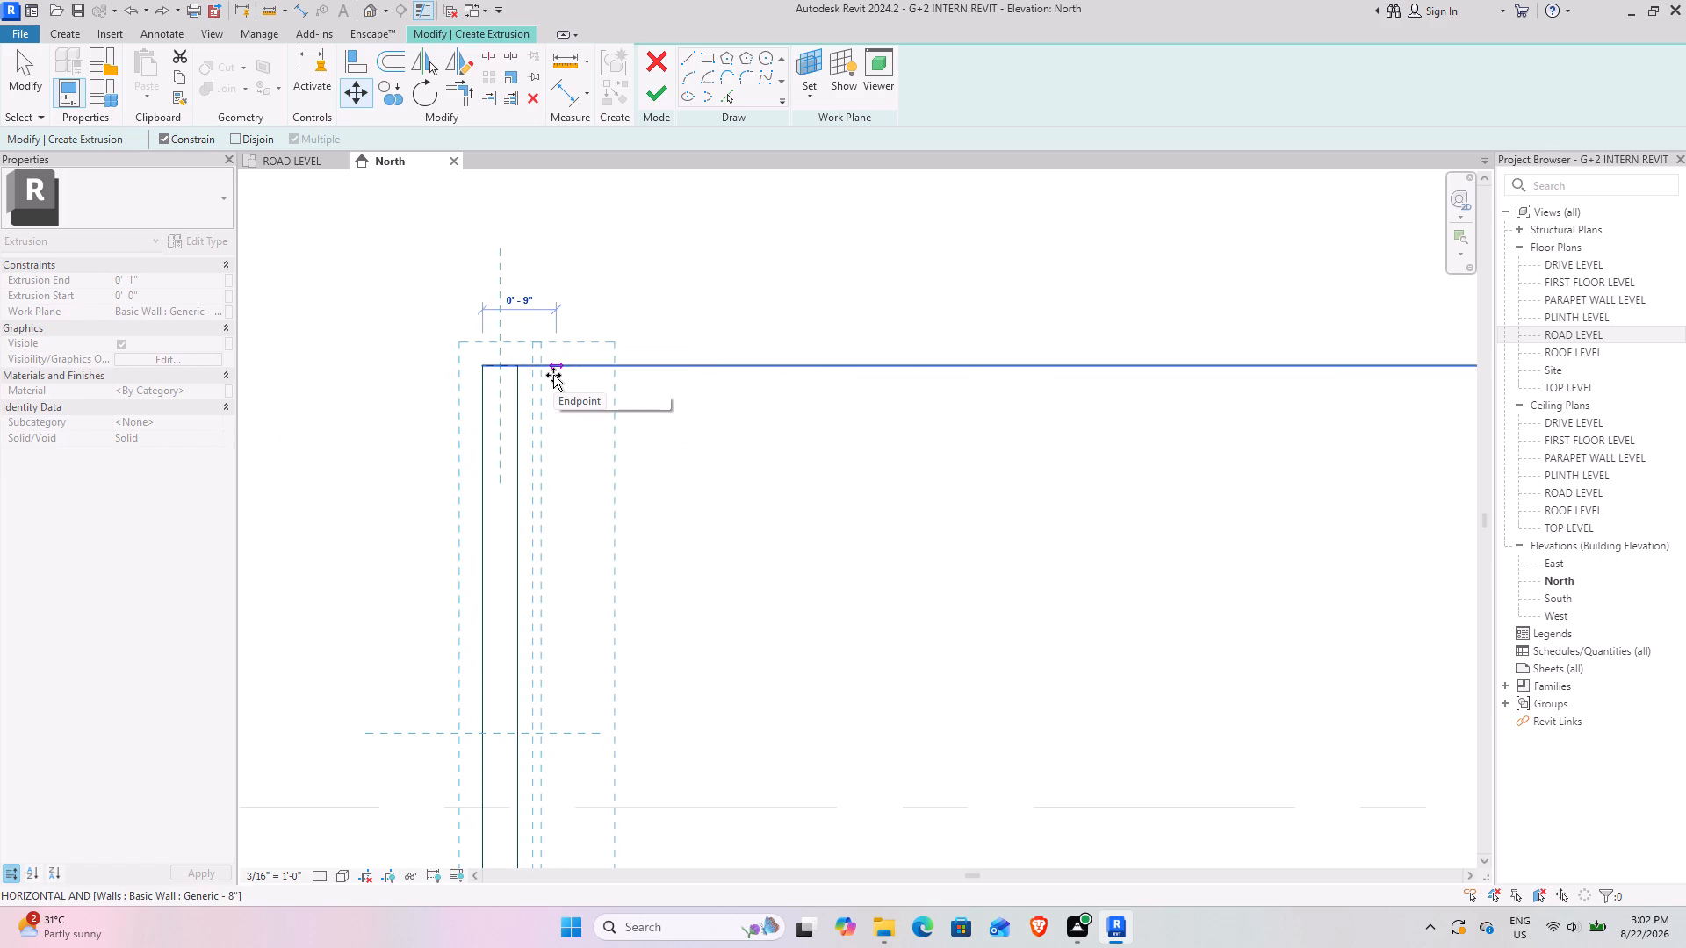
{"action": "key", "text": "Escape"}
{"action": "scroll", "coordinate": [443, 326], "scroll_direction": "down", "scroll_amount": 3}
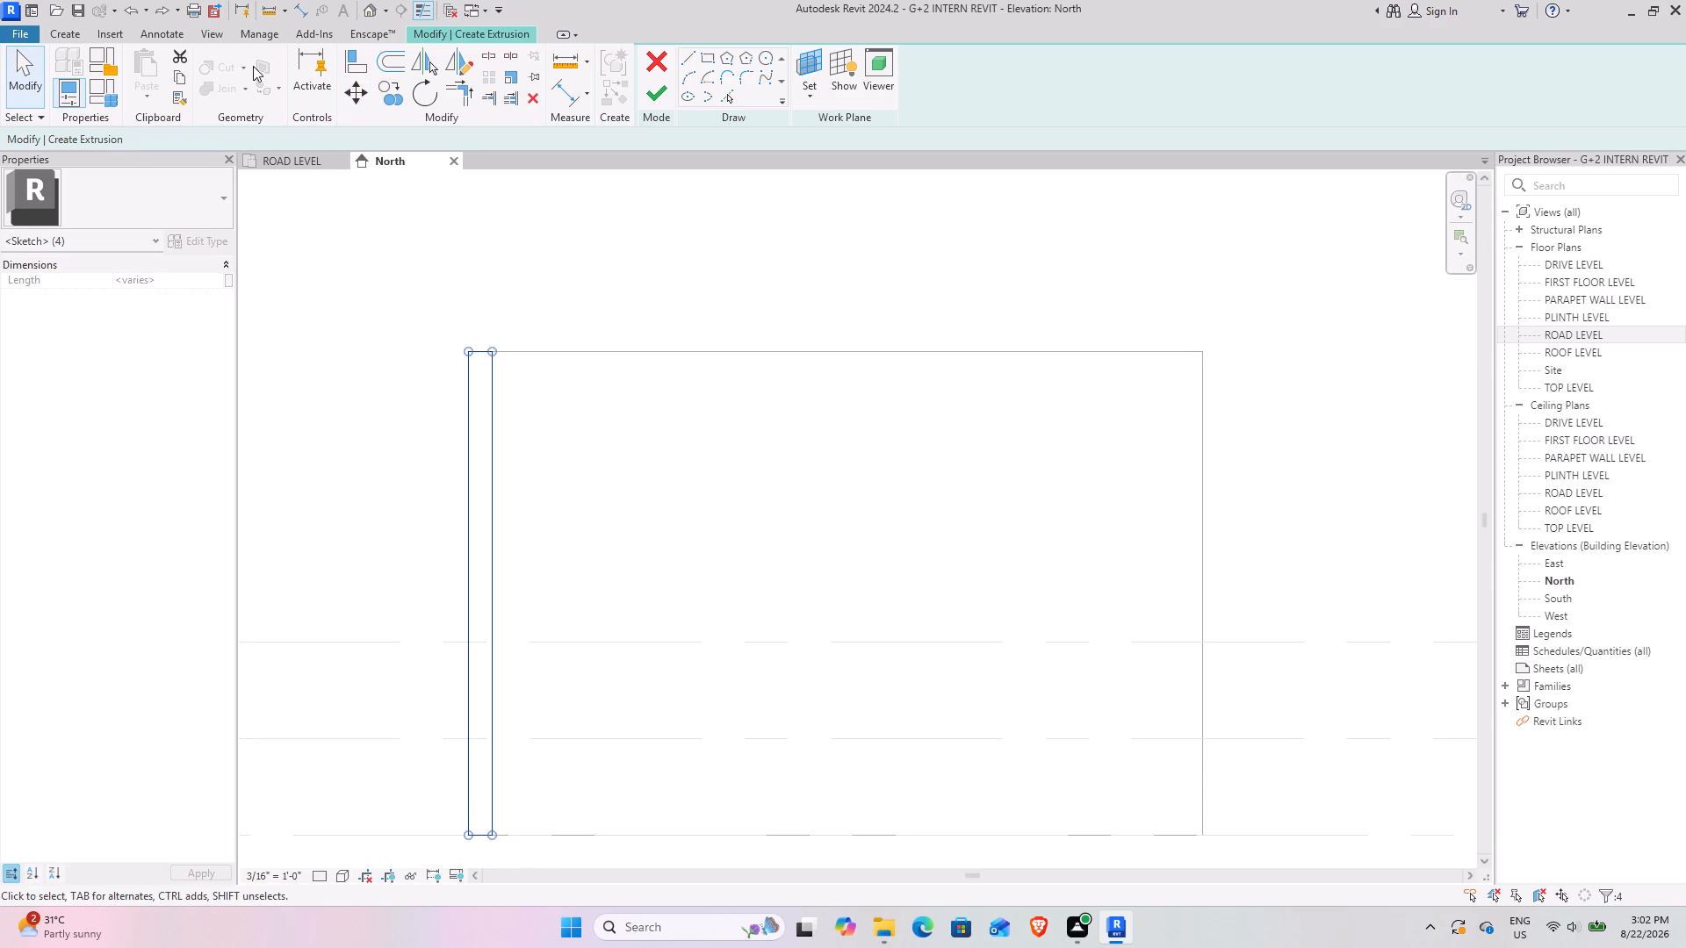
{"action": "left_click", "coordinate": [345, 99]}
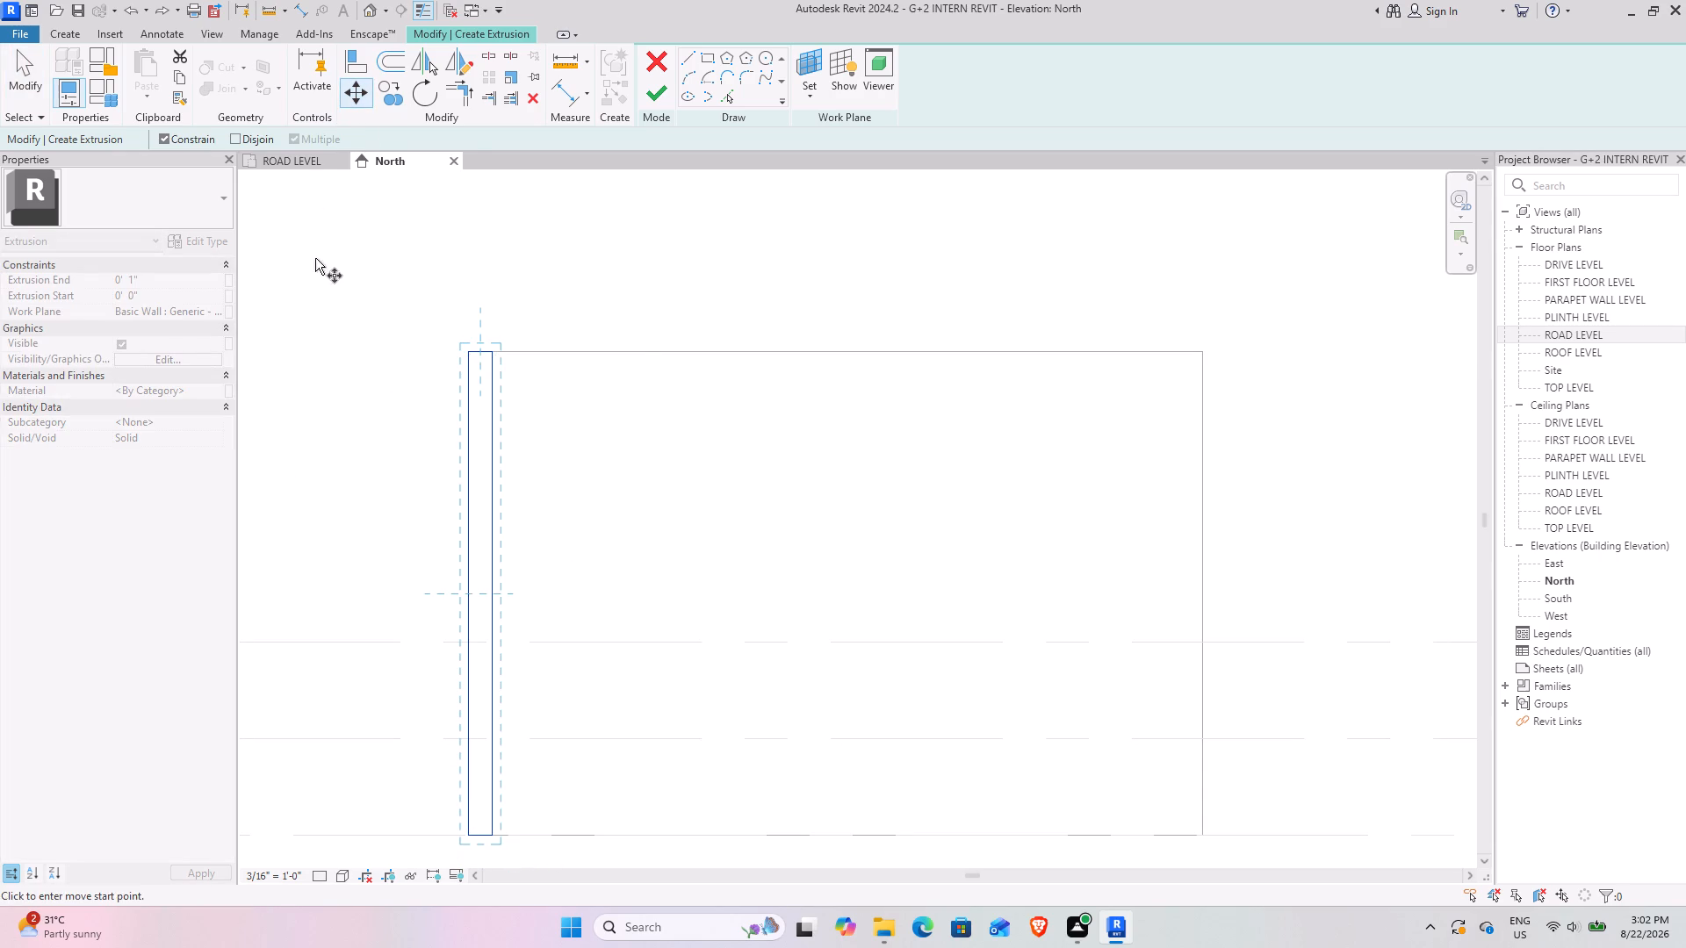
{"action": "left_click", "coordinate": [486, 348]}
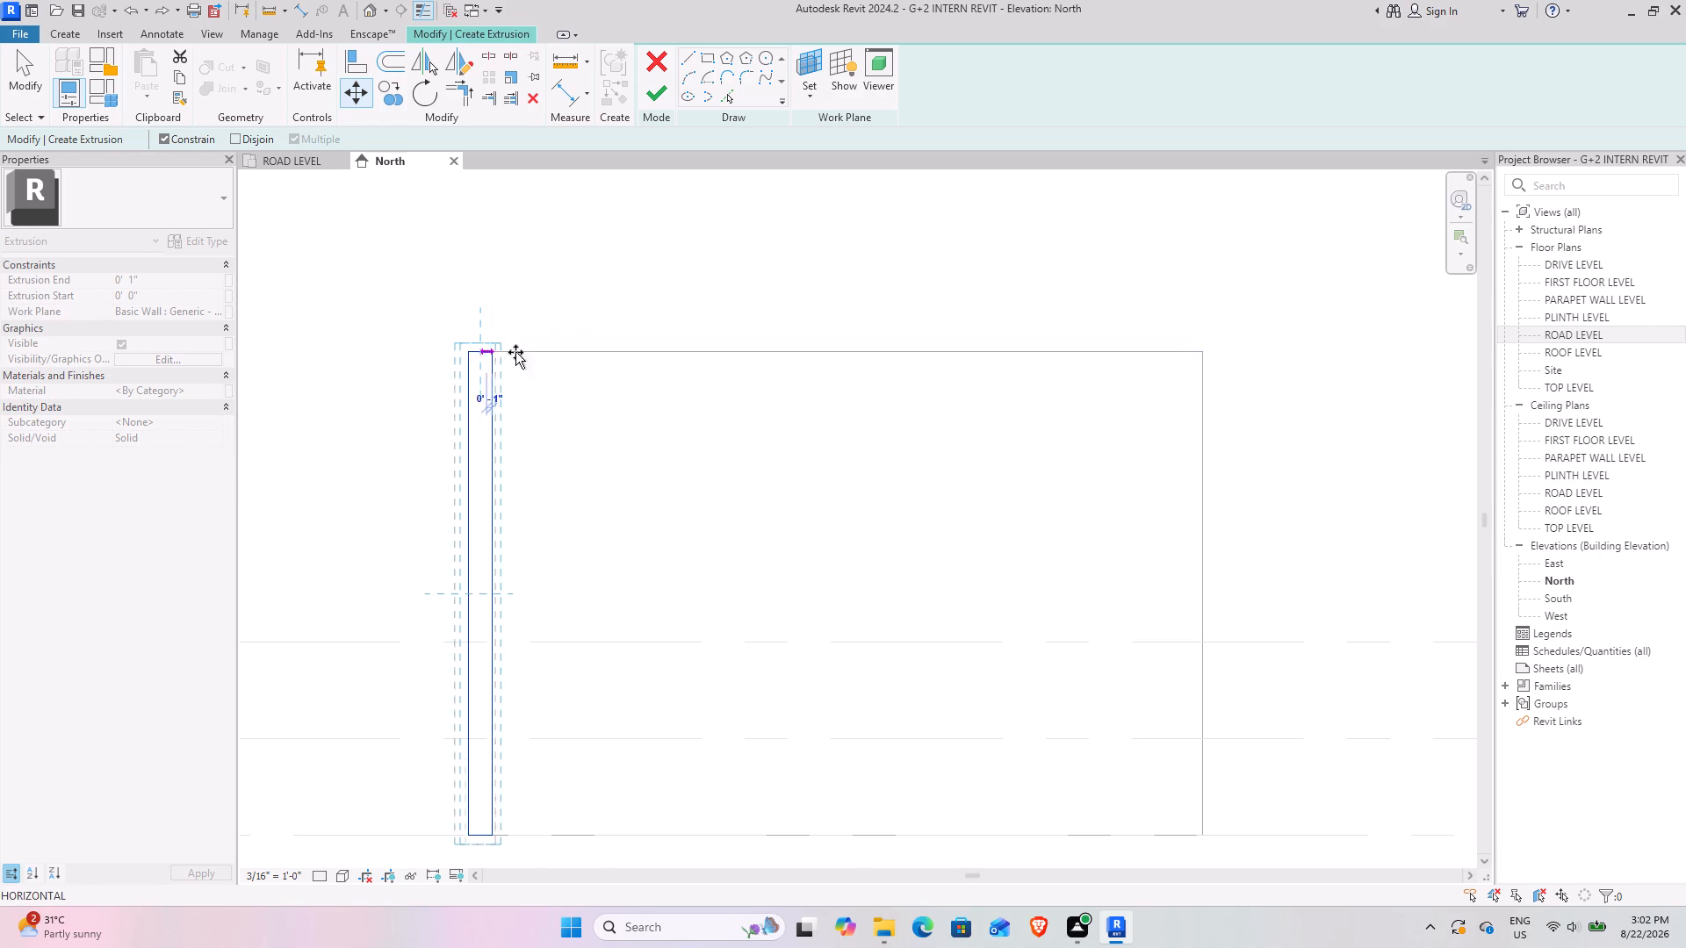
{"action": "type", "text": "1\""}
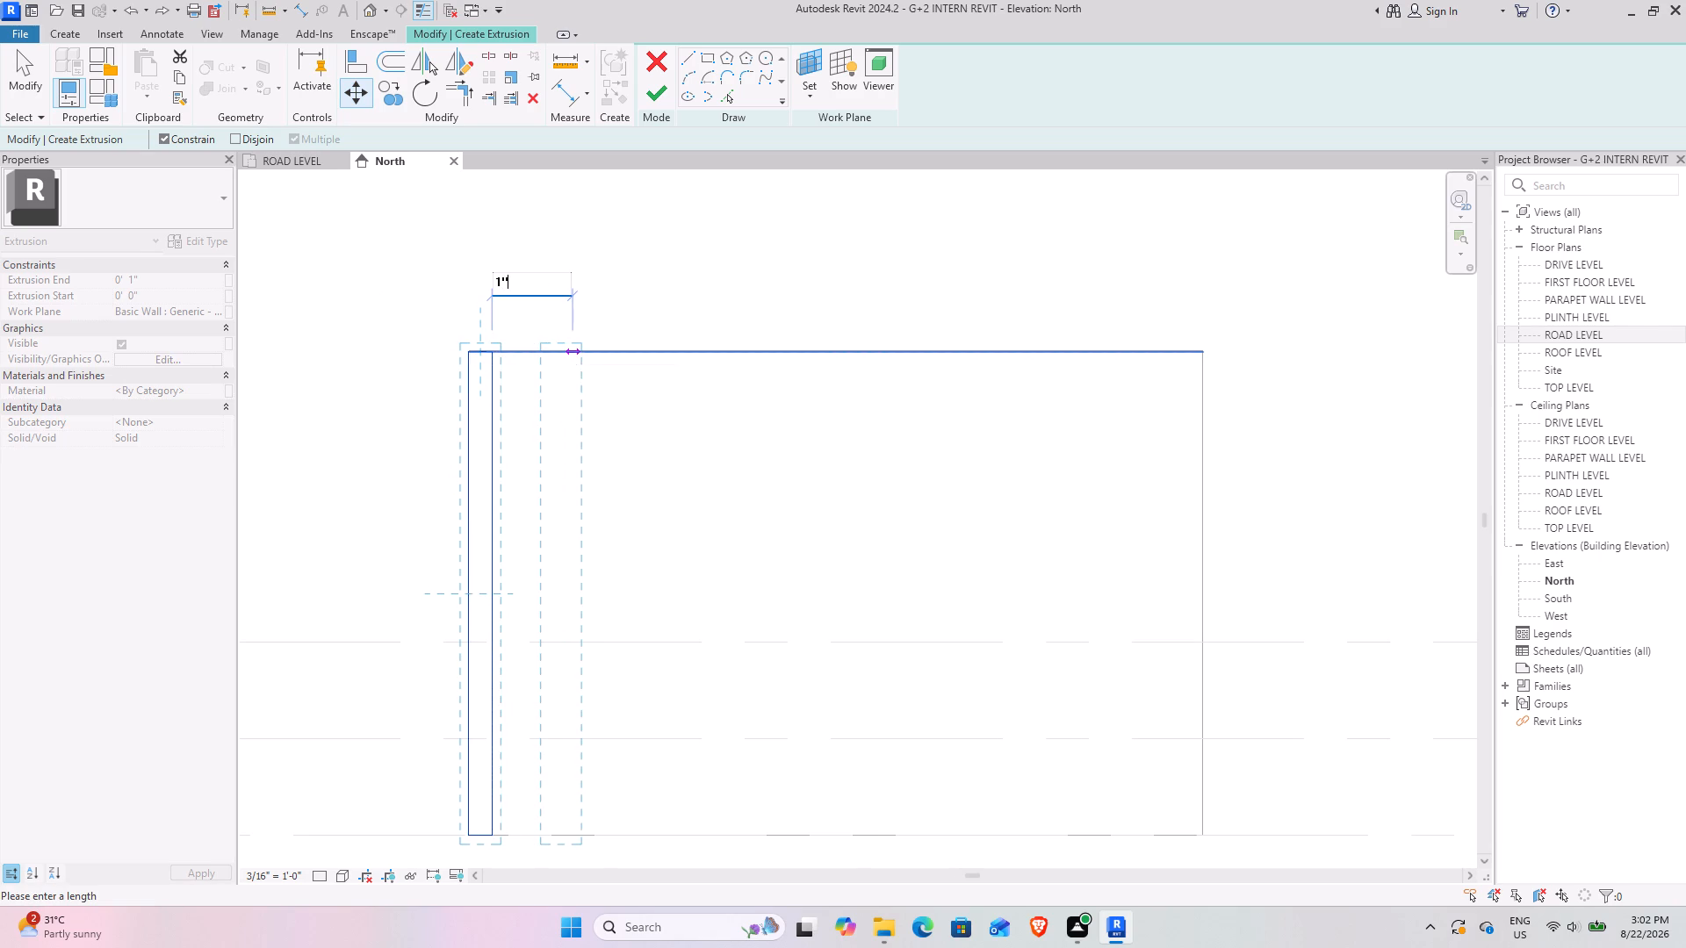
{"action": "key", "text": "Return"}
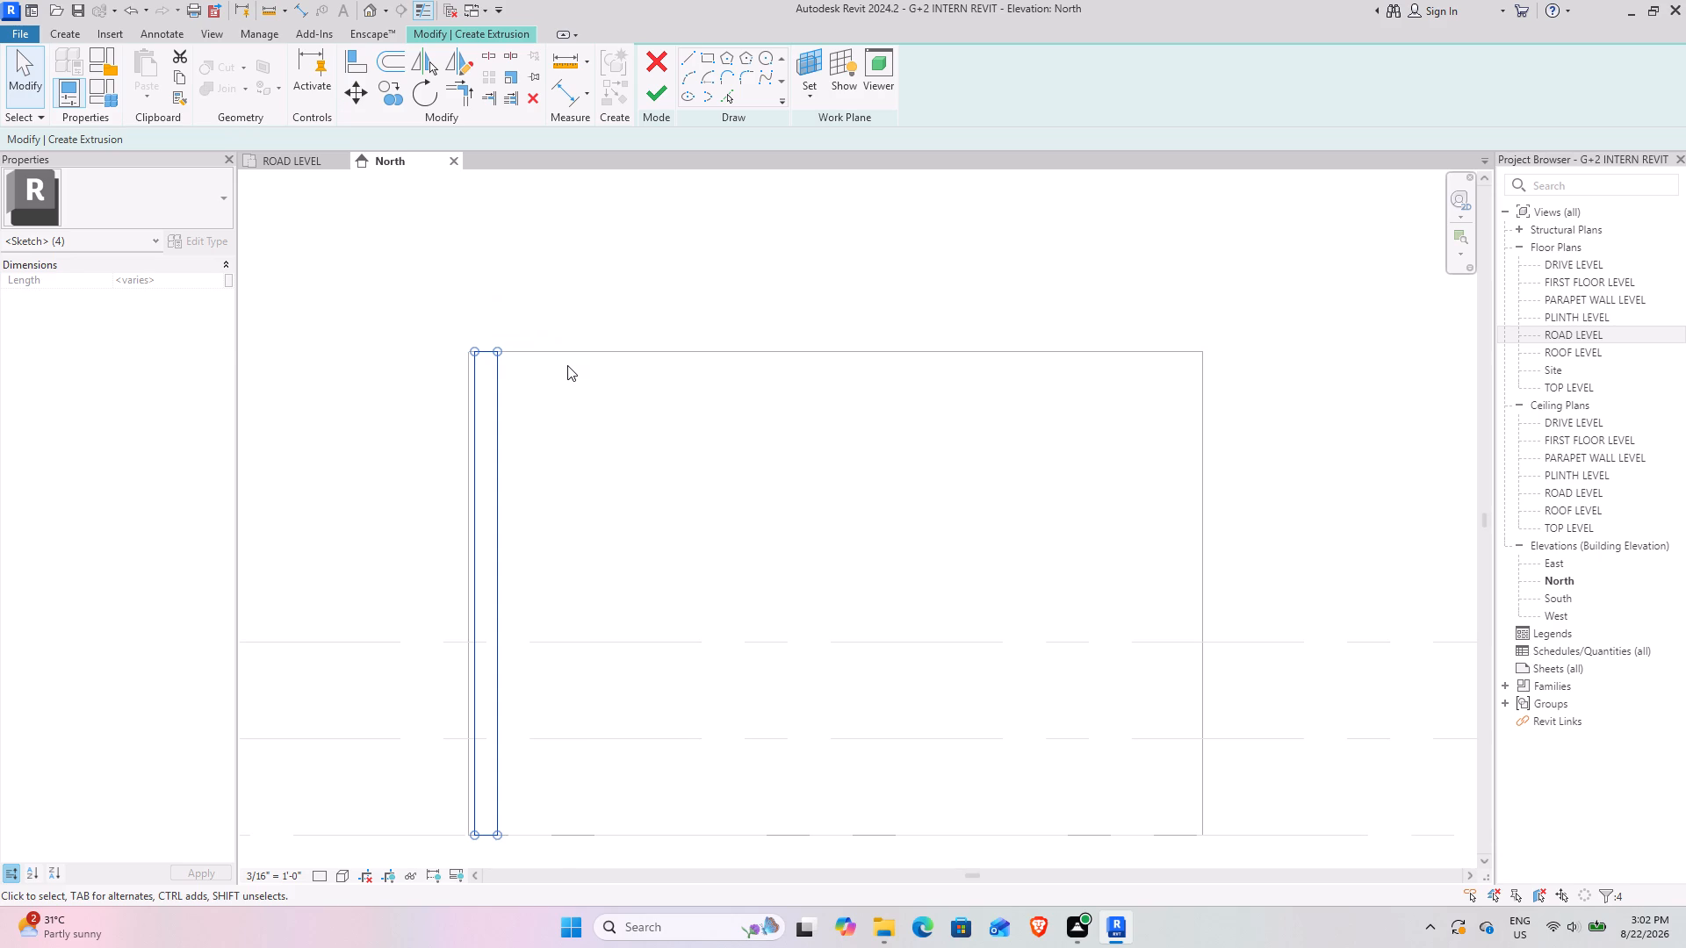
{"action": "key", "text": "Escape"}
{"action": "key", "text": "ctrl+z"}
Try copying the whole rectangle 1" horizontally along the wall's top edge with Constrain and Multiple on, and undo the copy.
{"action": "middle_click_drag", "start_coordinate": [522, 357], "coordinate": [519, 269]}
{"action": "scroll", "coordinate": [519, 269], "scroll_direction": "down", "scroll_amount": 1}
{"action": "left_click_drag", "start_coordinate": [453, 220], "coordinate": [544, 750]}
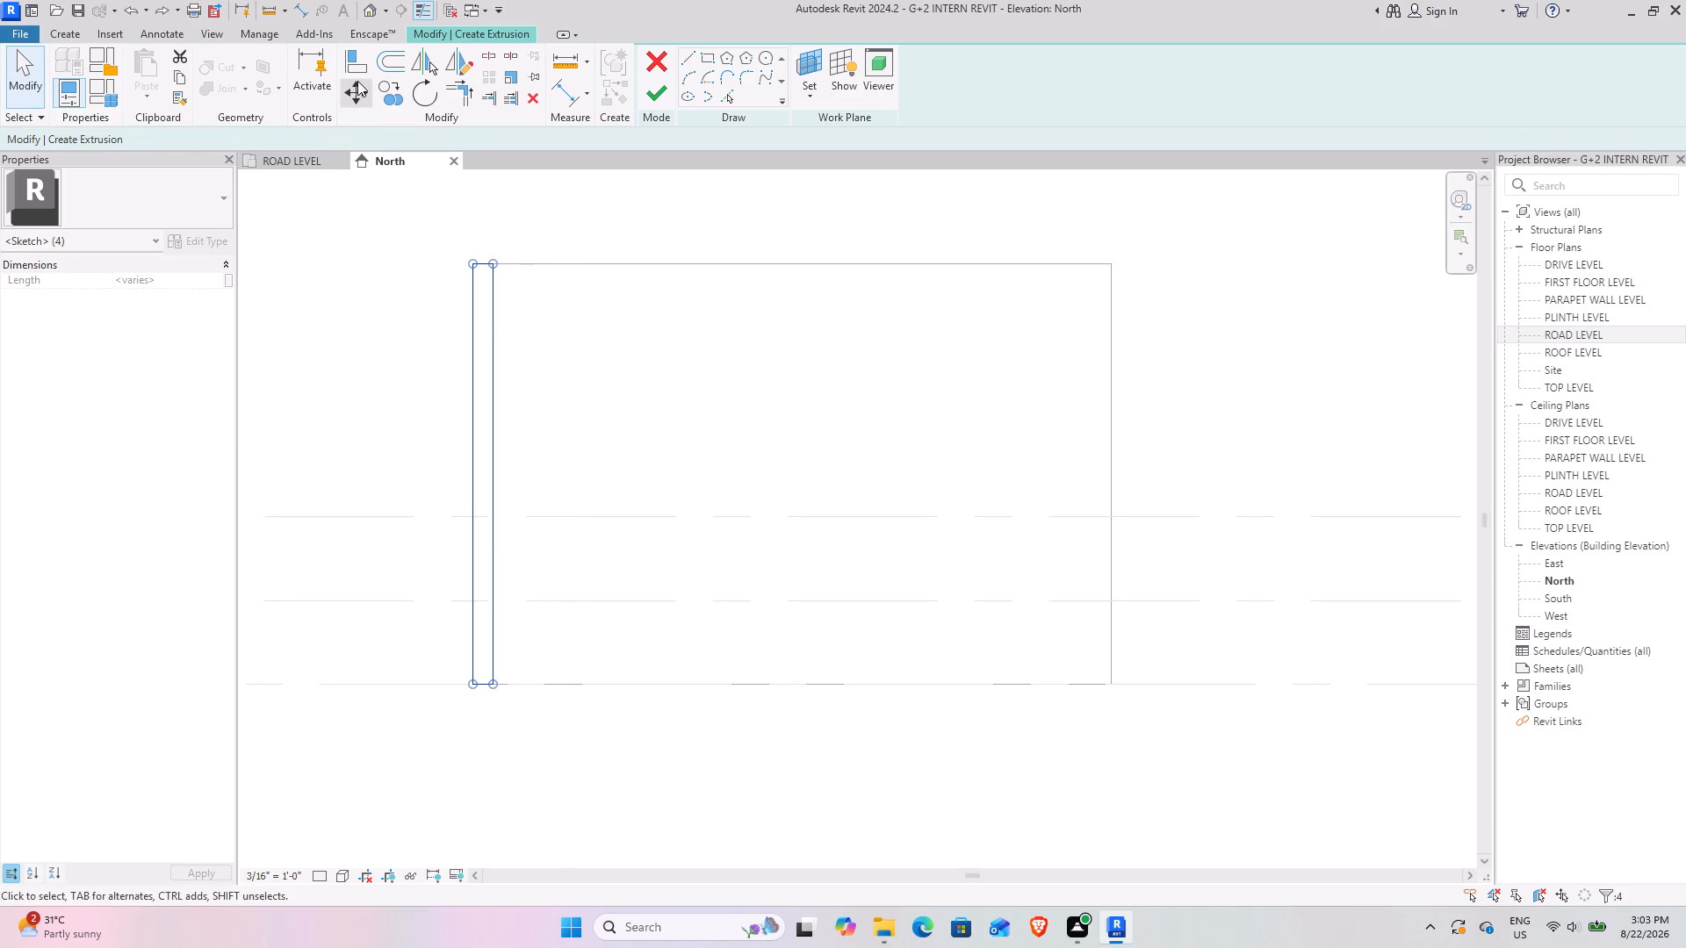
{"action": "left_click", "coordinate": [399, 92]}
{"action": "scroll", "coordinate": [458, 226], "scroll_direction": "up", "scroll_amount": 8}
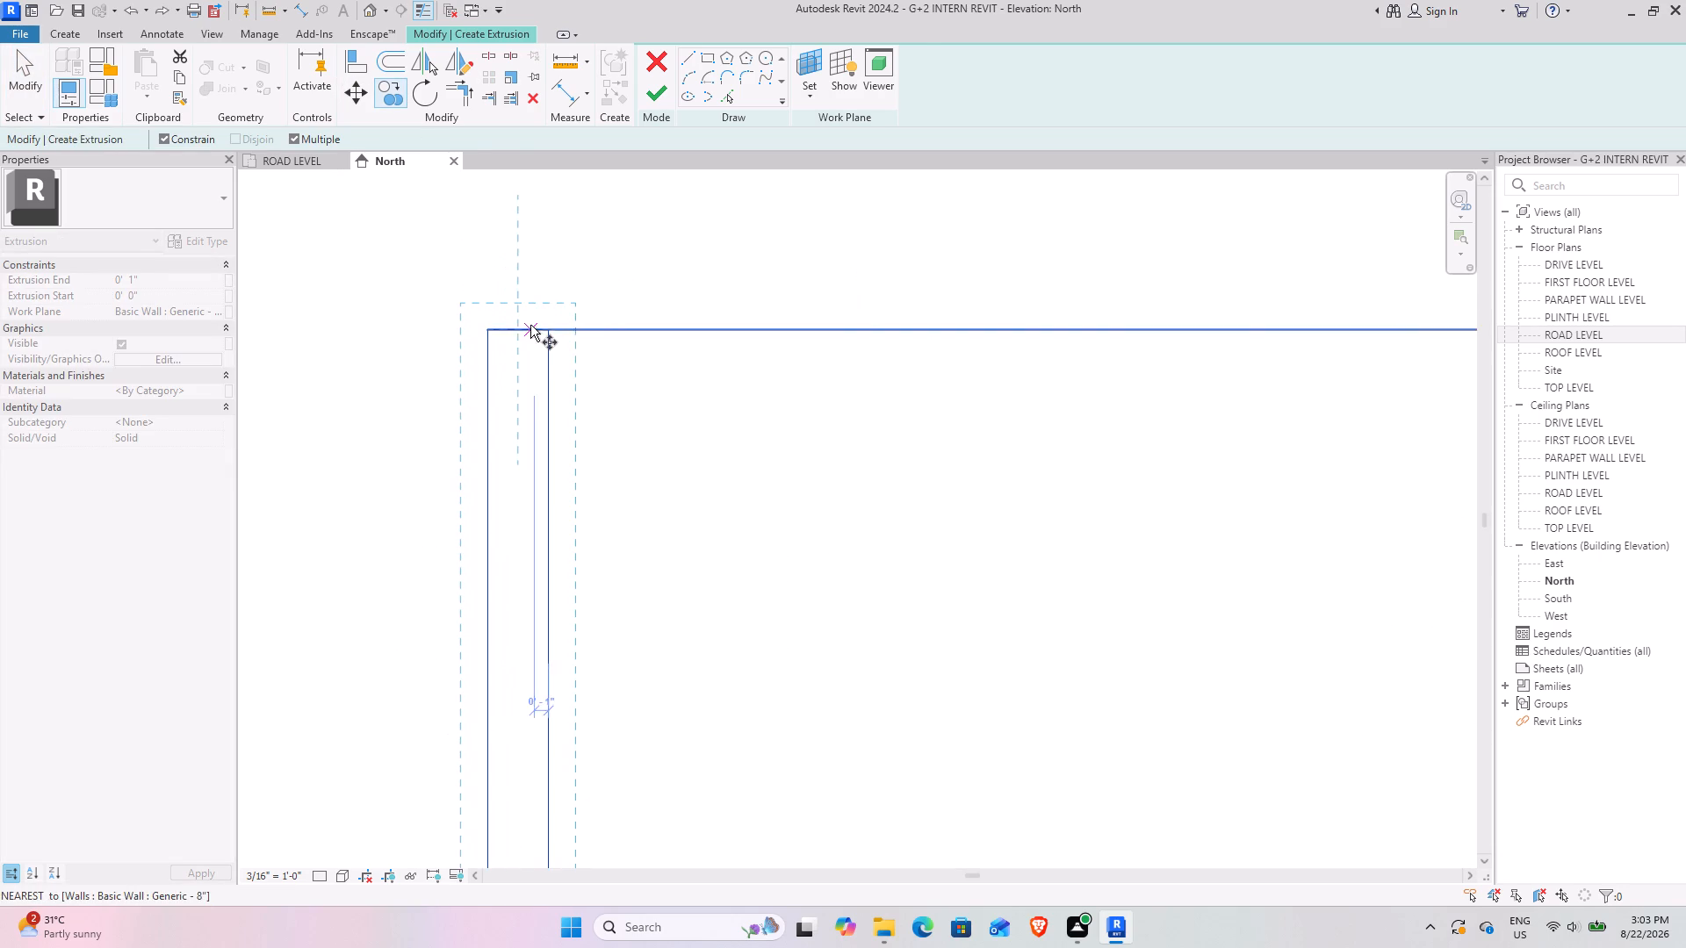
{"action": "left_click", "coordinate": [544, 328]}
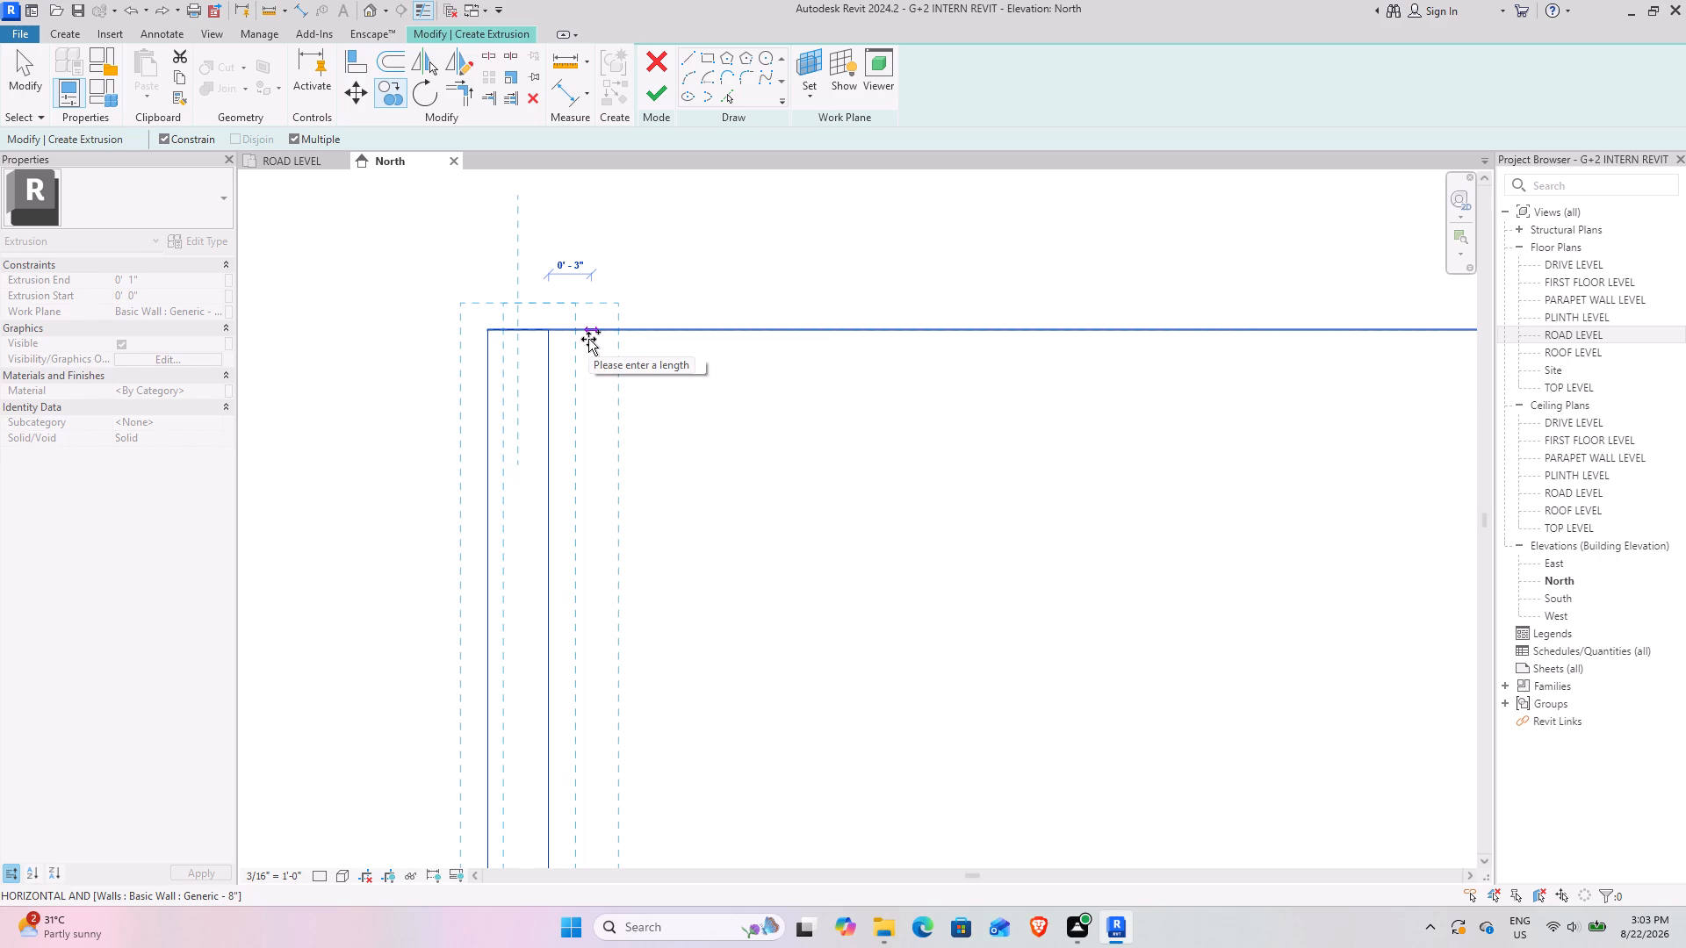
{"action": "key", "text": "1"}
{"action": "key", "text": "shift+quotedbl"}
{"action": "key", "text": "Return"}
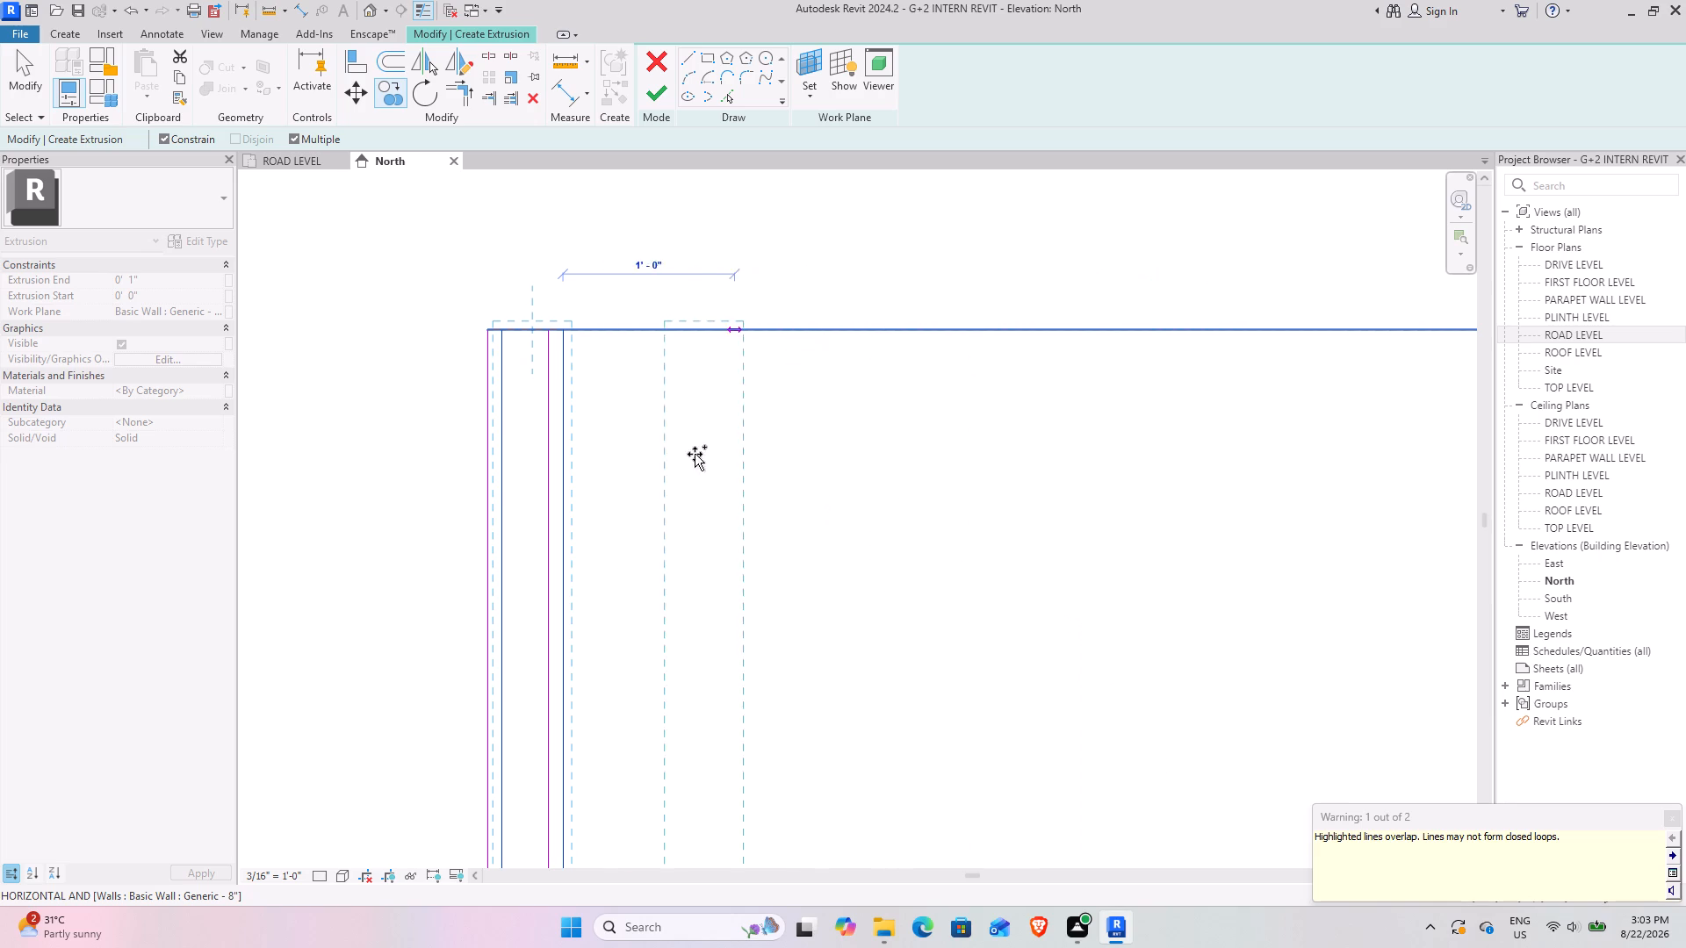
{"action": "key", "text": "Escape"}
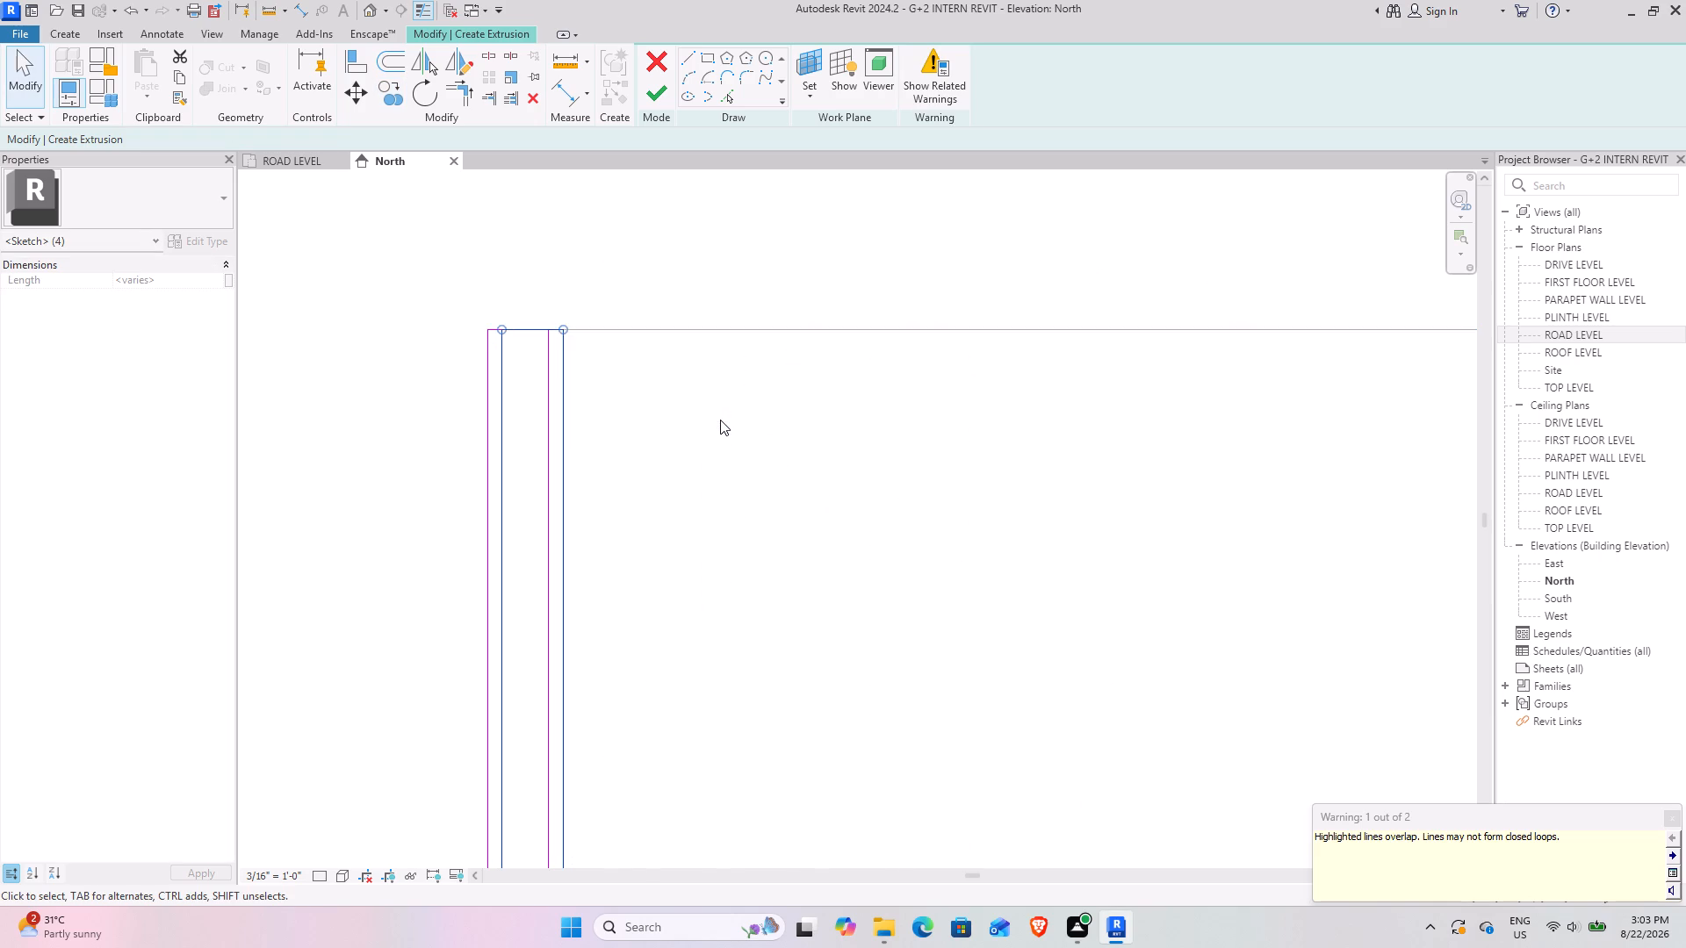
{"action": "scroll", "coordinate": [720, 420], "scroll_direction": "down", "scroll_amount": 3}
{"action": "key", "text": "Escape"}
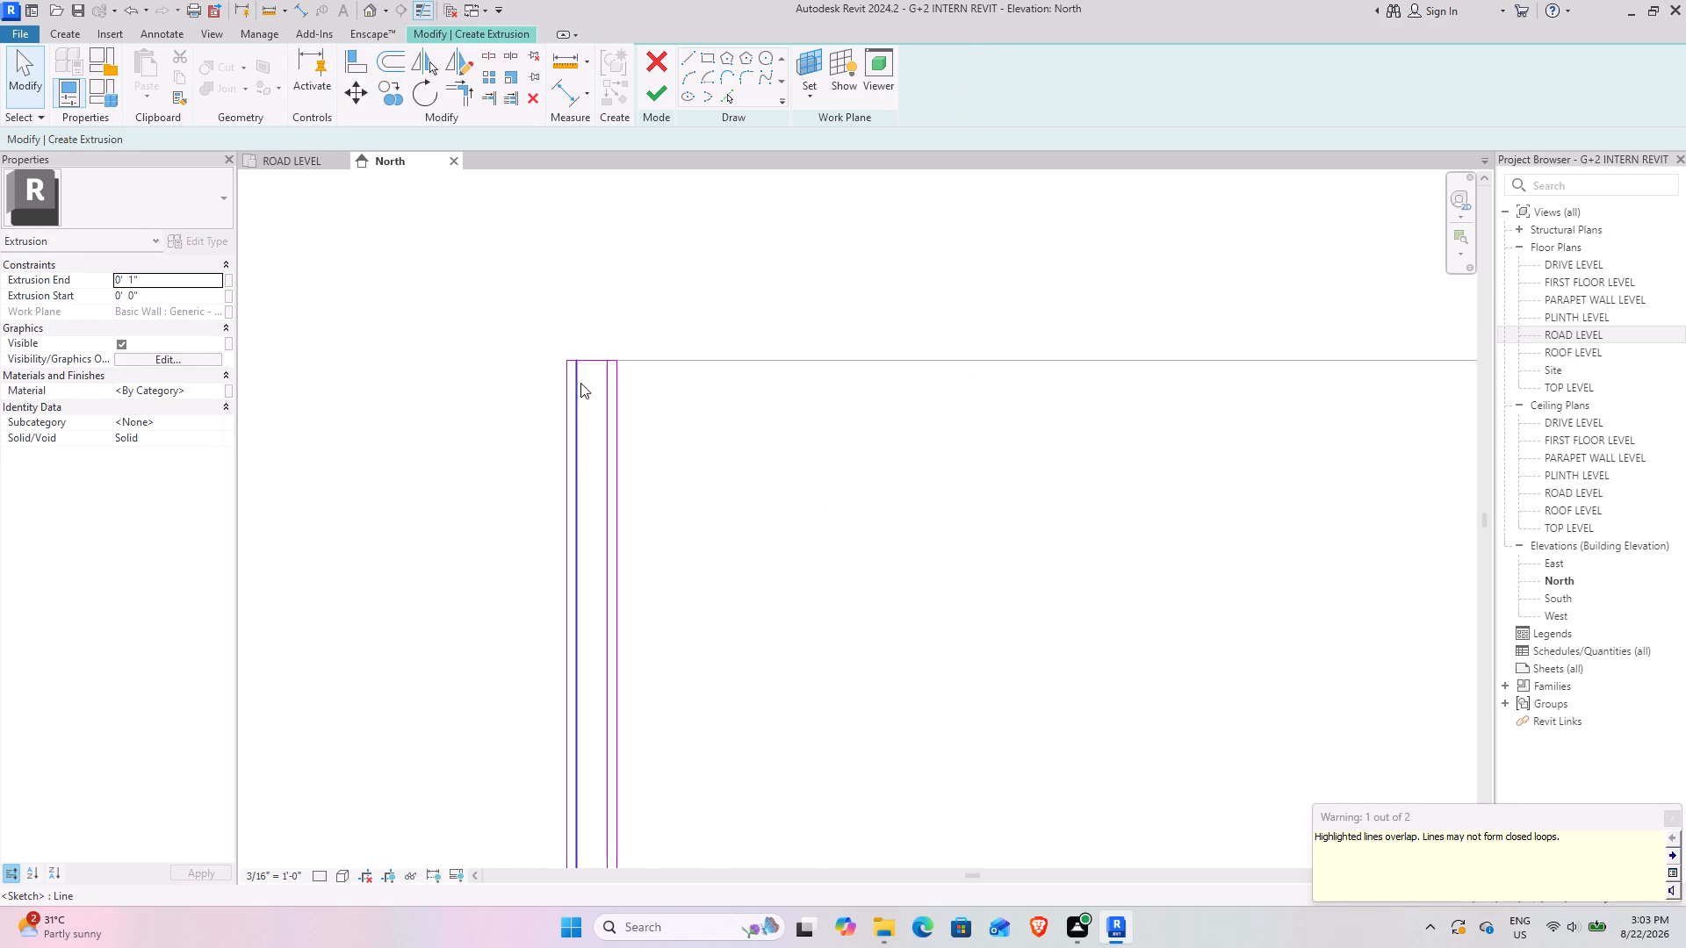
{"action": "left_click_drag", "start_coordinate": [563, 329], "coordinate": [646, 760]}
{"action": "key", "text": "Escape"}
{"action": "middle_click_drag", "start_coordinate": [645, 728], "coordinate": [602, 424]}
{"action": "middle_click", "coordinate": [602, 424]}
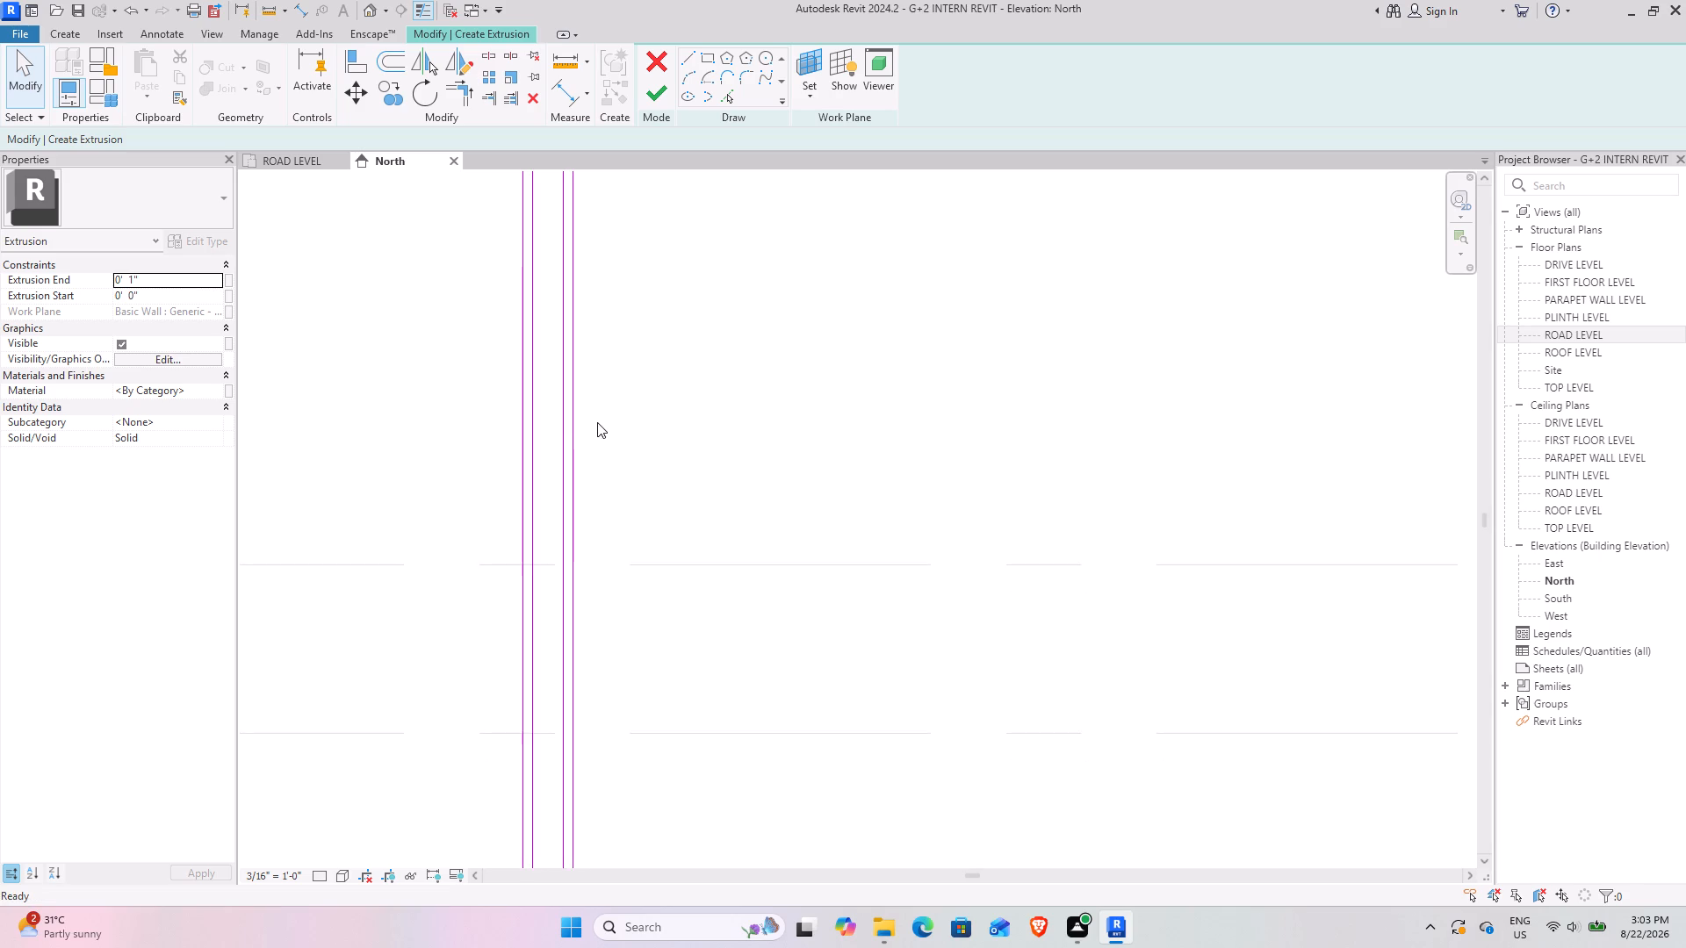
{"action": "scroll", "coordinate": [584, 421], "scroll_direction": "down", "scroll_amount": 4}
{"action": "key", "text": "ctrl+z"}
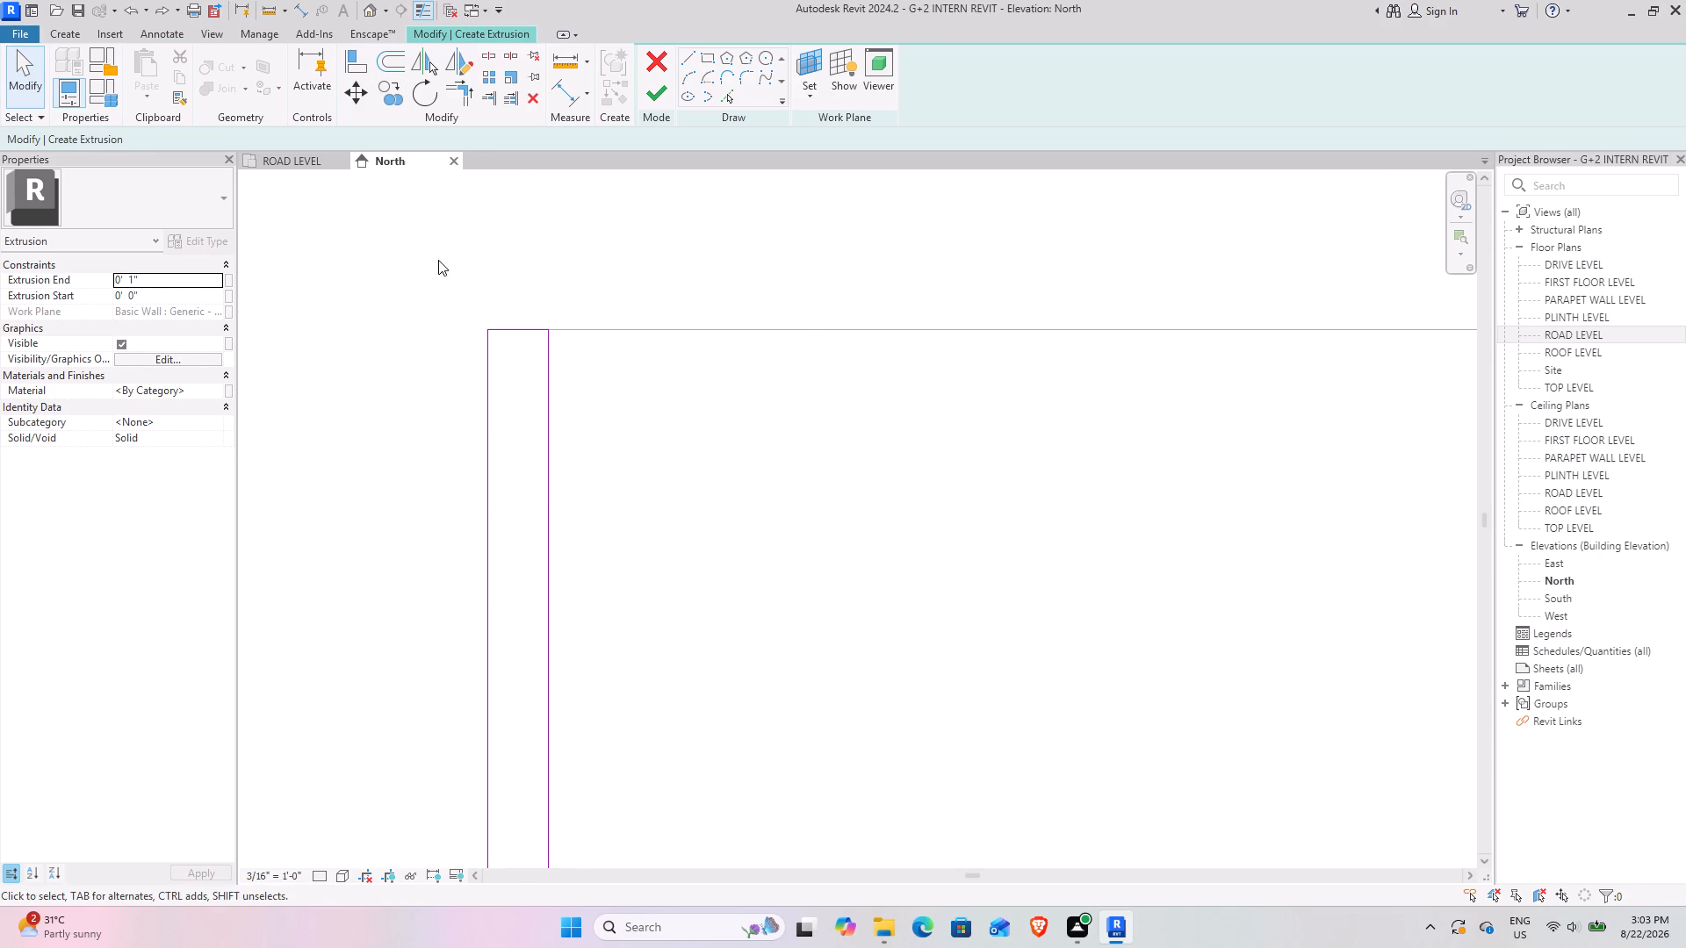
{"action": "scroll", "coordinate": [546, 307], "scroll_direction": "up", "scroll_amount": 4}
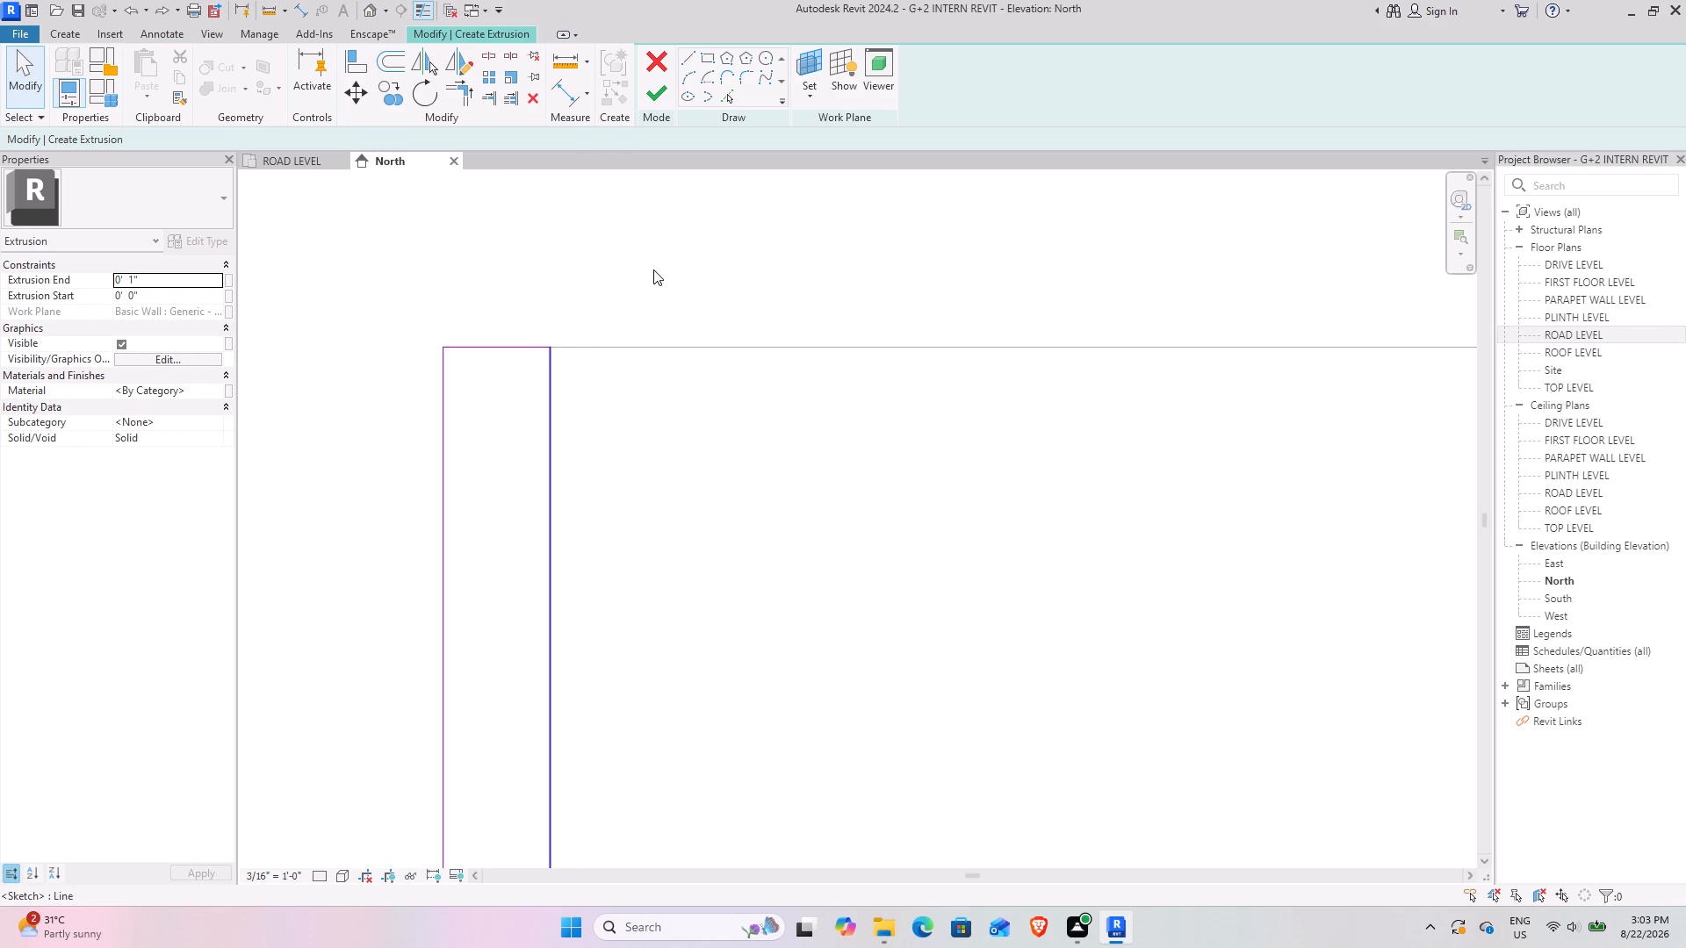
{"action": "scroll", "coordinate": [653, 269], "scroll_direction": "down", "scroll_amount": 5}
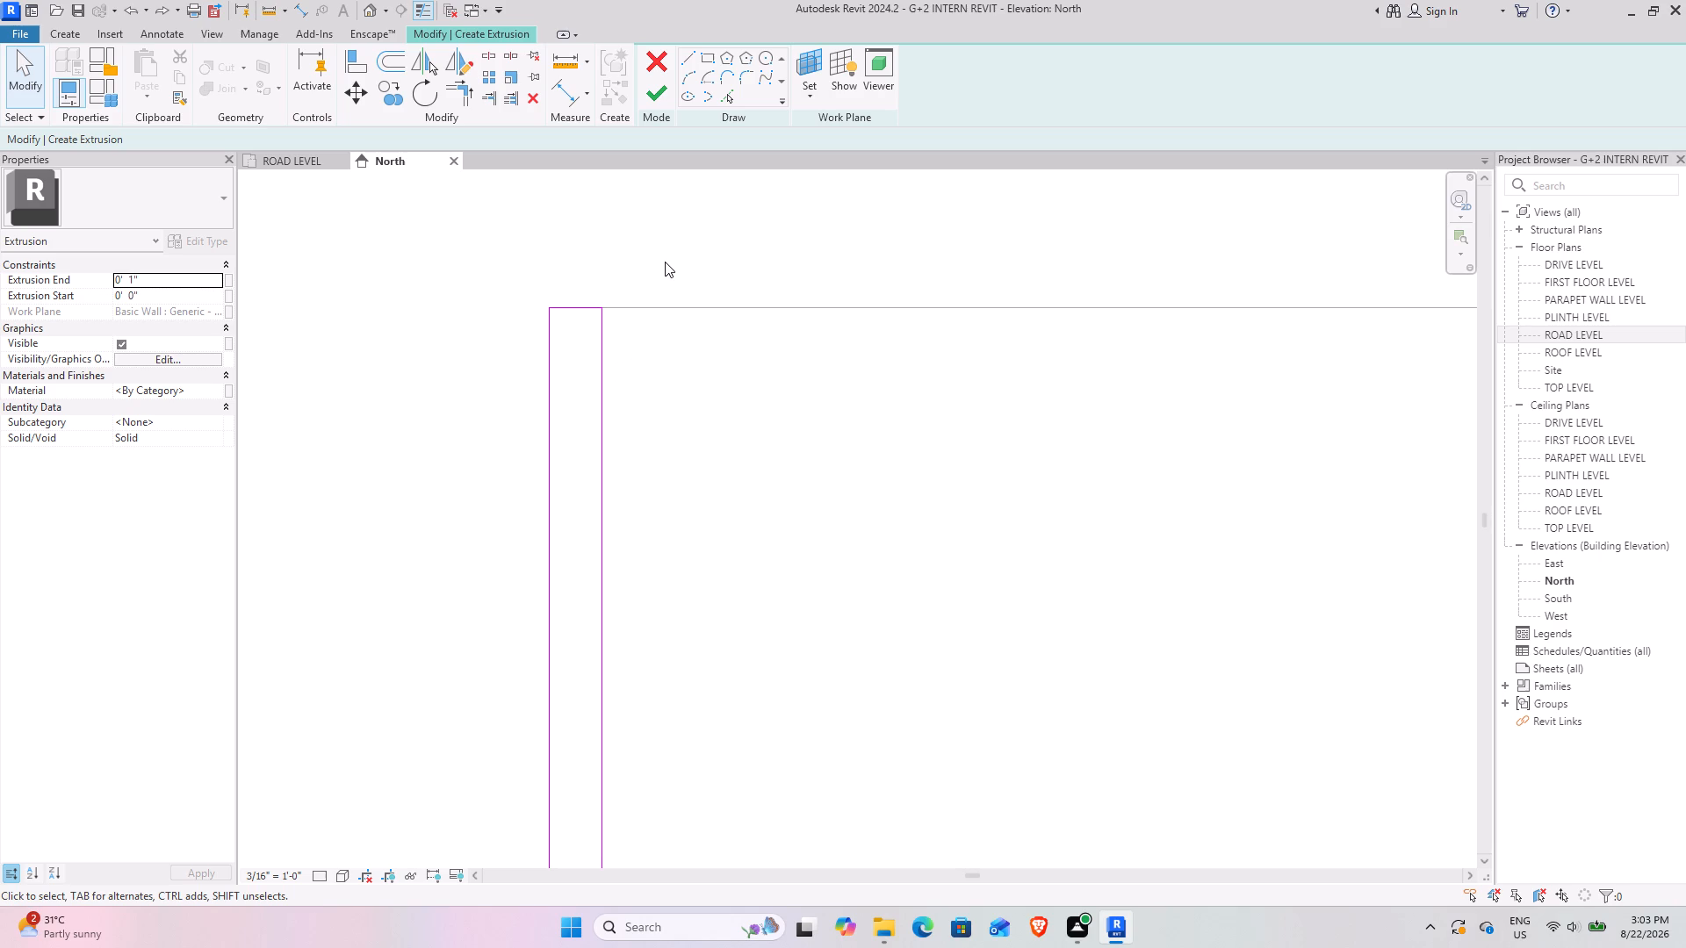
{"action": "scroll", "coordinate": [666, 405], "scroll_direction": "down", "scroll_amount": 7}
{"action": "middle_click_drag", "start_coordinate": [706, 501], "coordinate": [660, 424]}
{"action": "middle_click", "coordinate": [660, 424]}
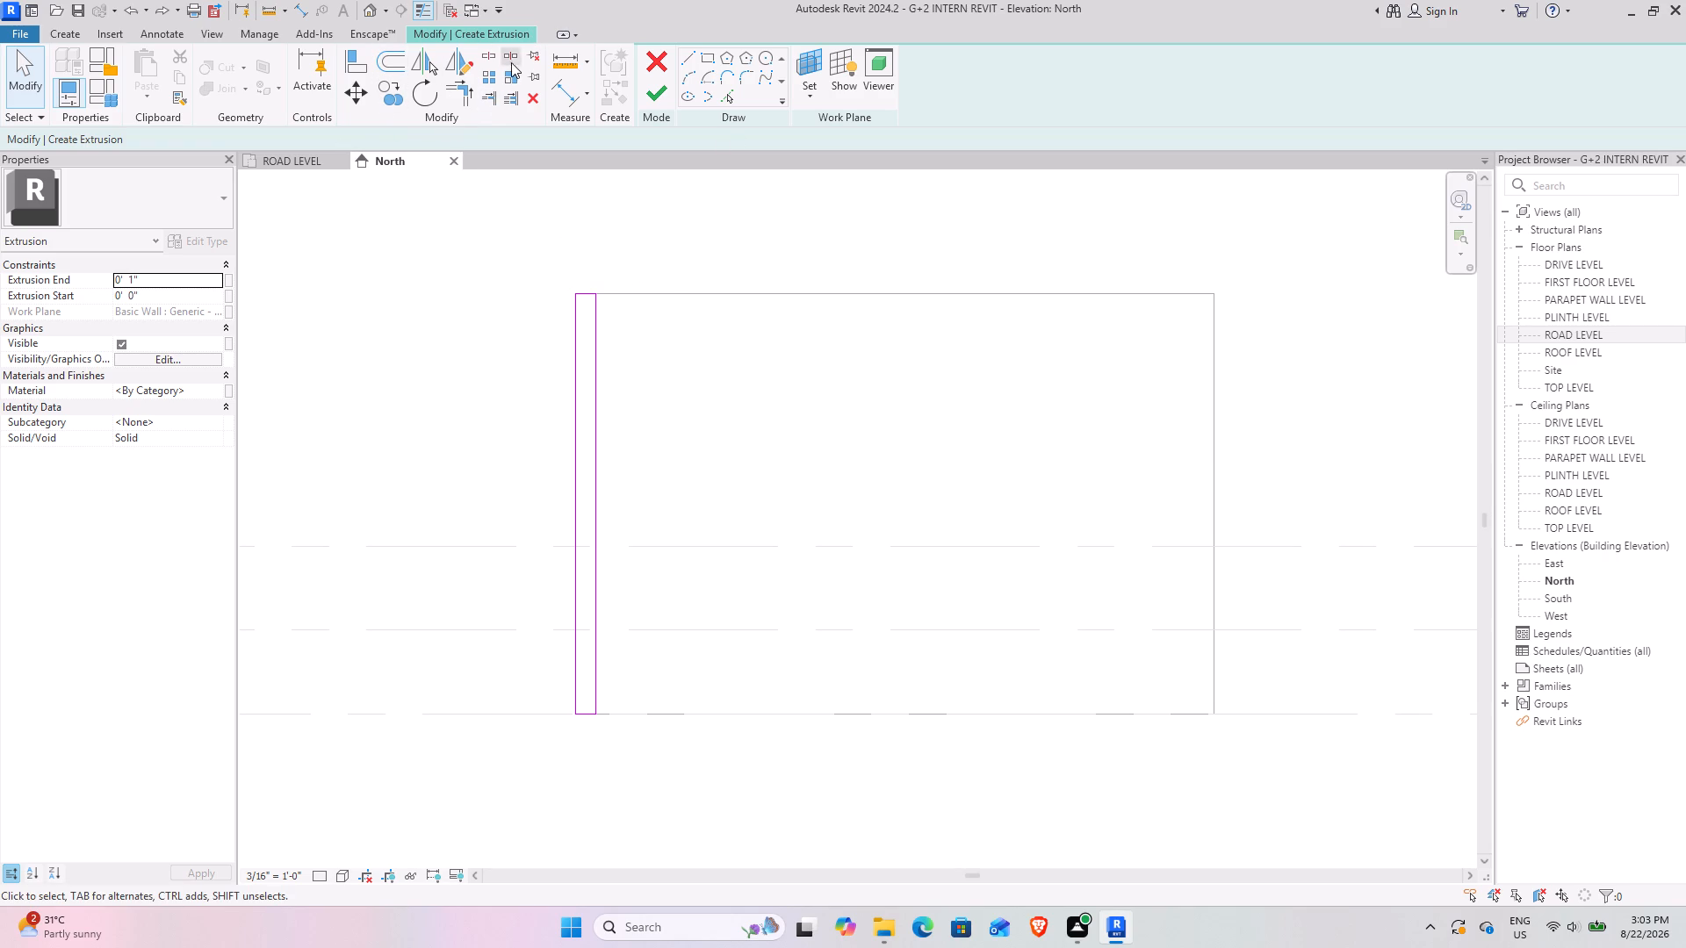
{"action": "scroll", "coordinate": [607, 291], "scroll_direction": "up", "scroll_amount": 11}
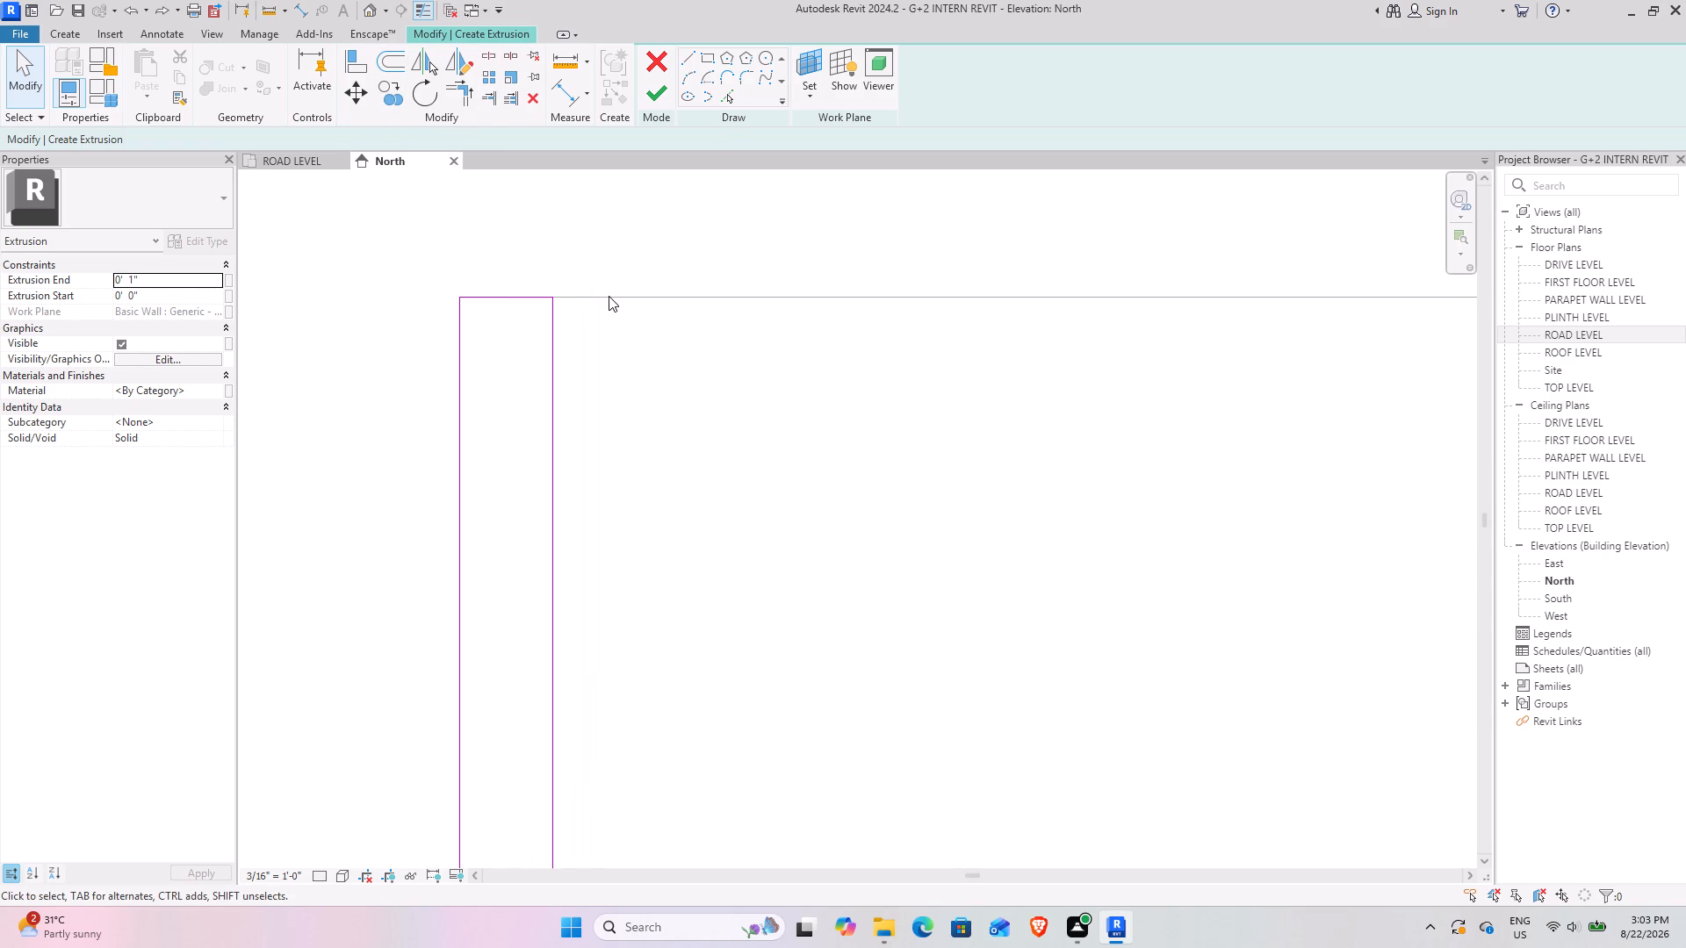
Draw a 1" horizontal line along the wall's top edge from the rectangle's inner top corner as a spacing guide.
{"action": "type", "text": "LI"}
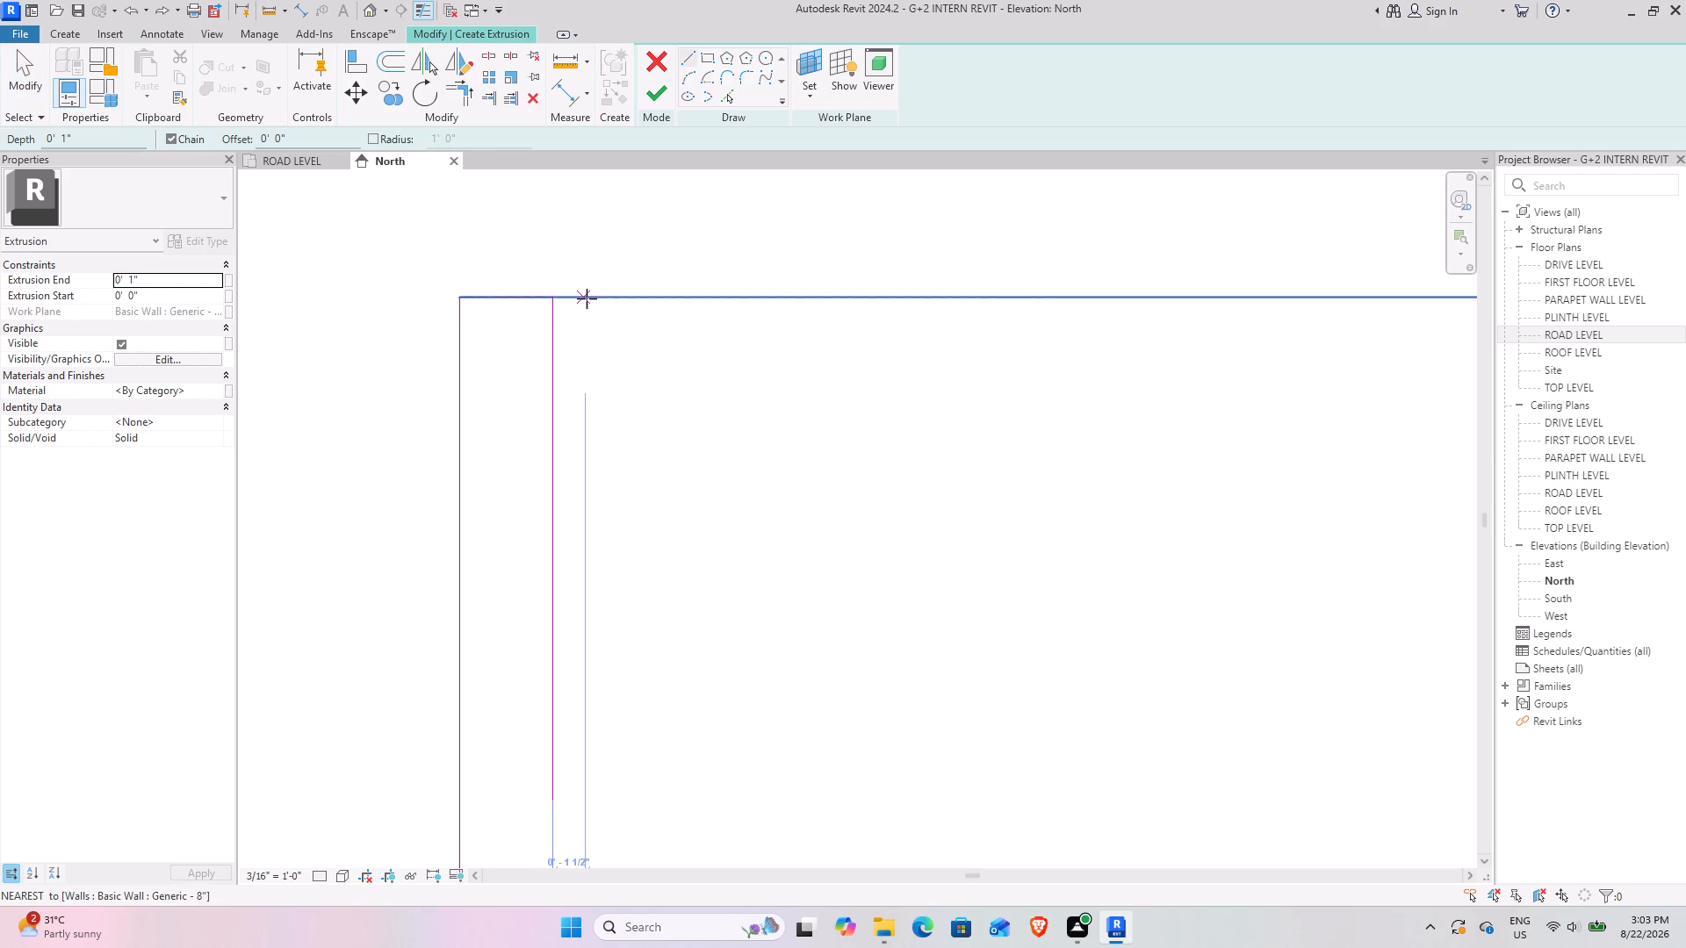
{"action": "left_click", "coordinate": [551, 298]}
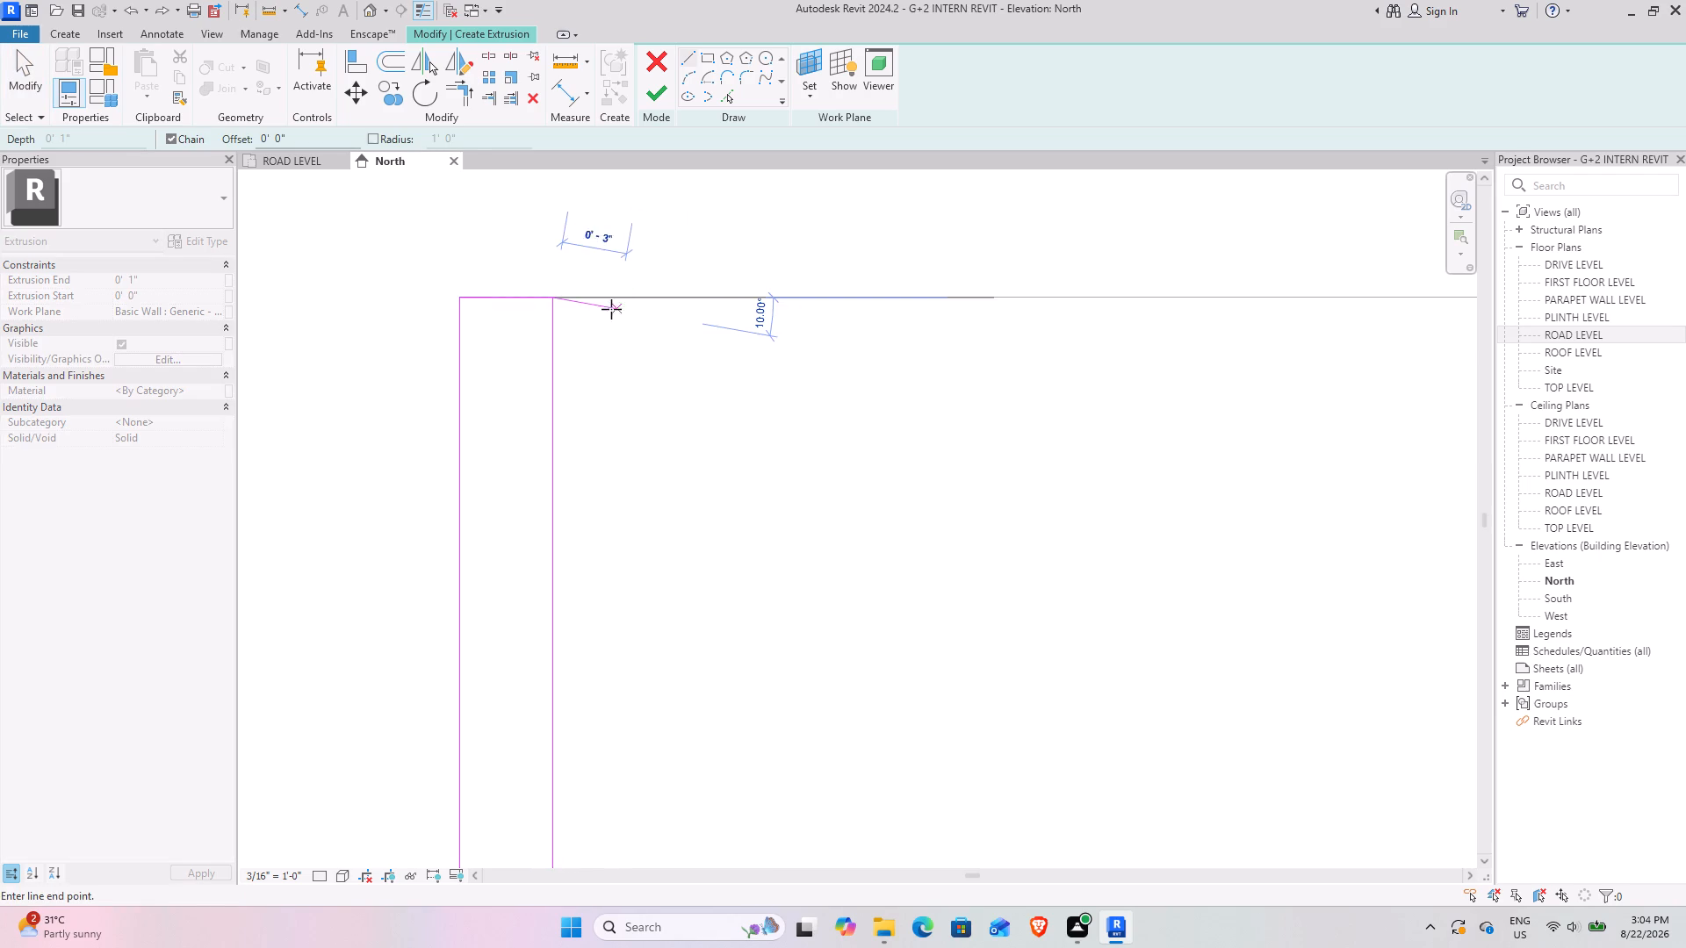
{"action": "key", "text": "1"}
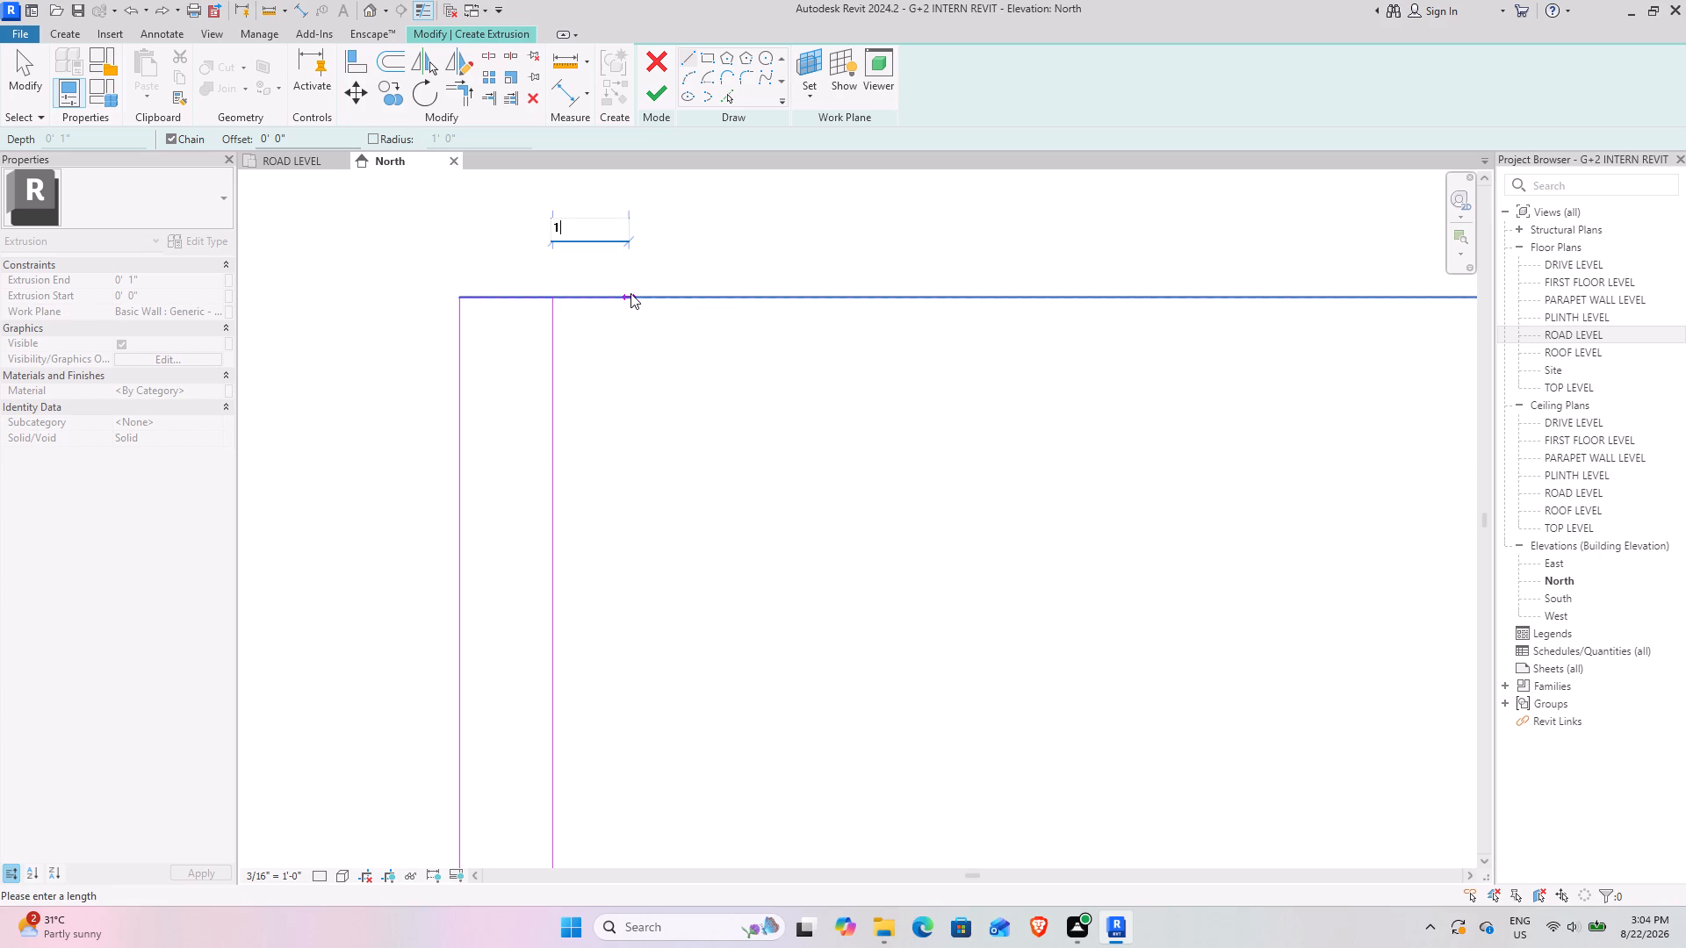
{"action": "key", "text": "shift+quotedbl"}
{"action": "key", "text": "Return"}
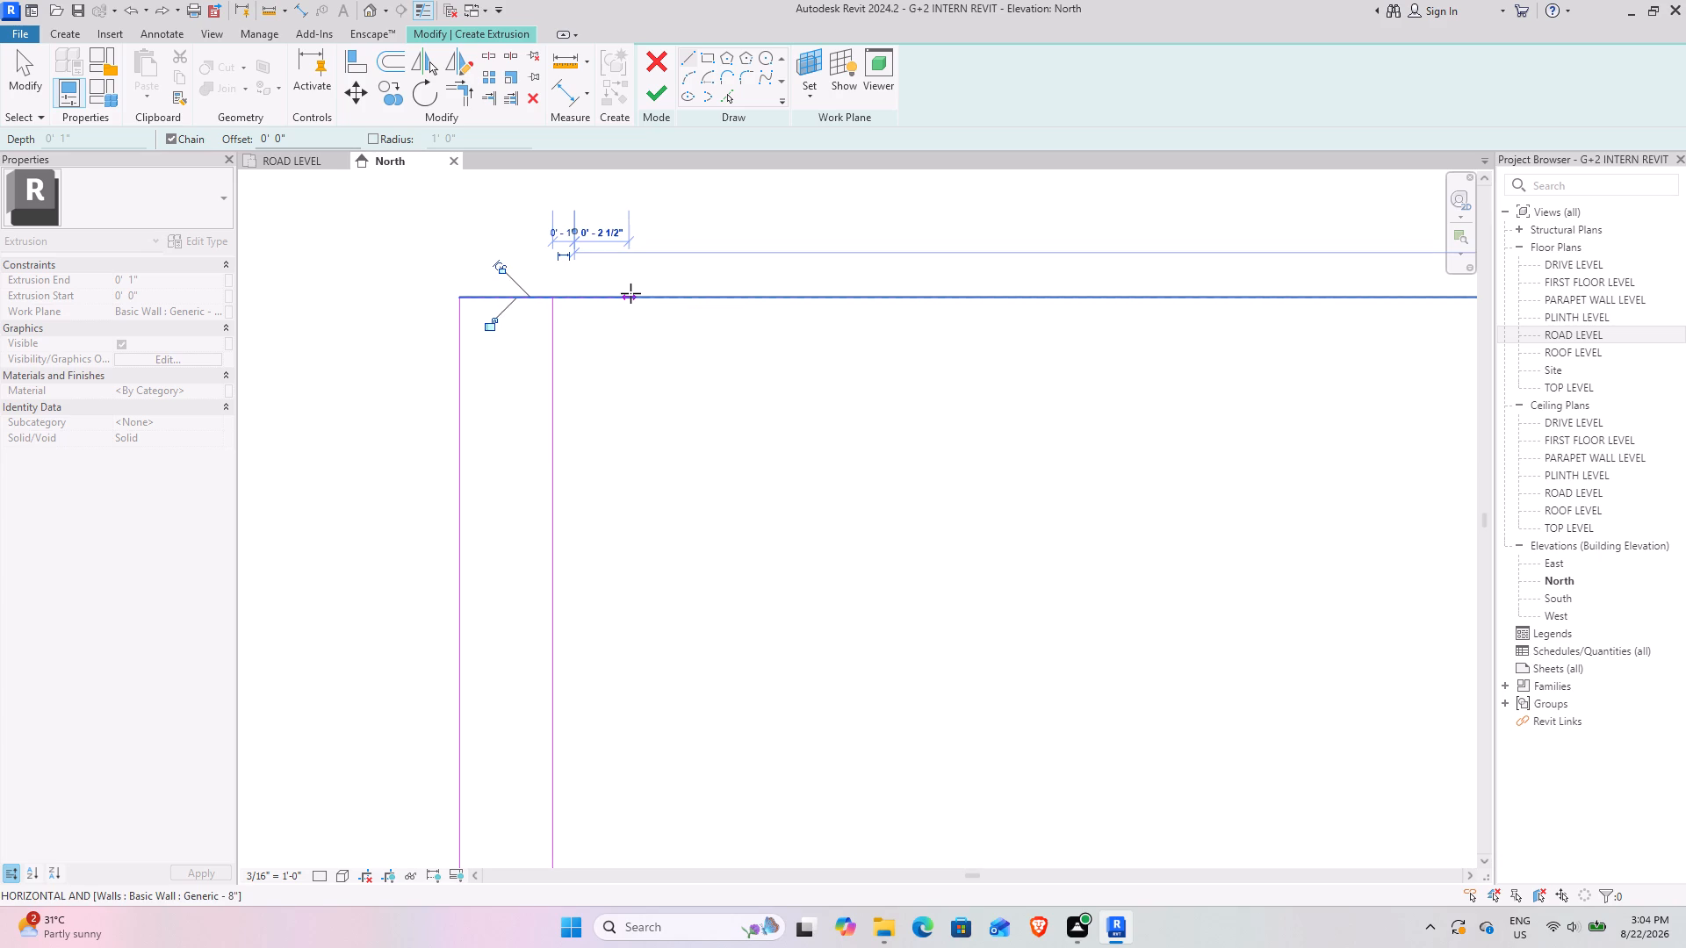
{"action": "key", "text": "Escape"}
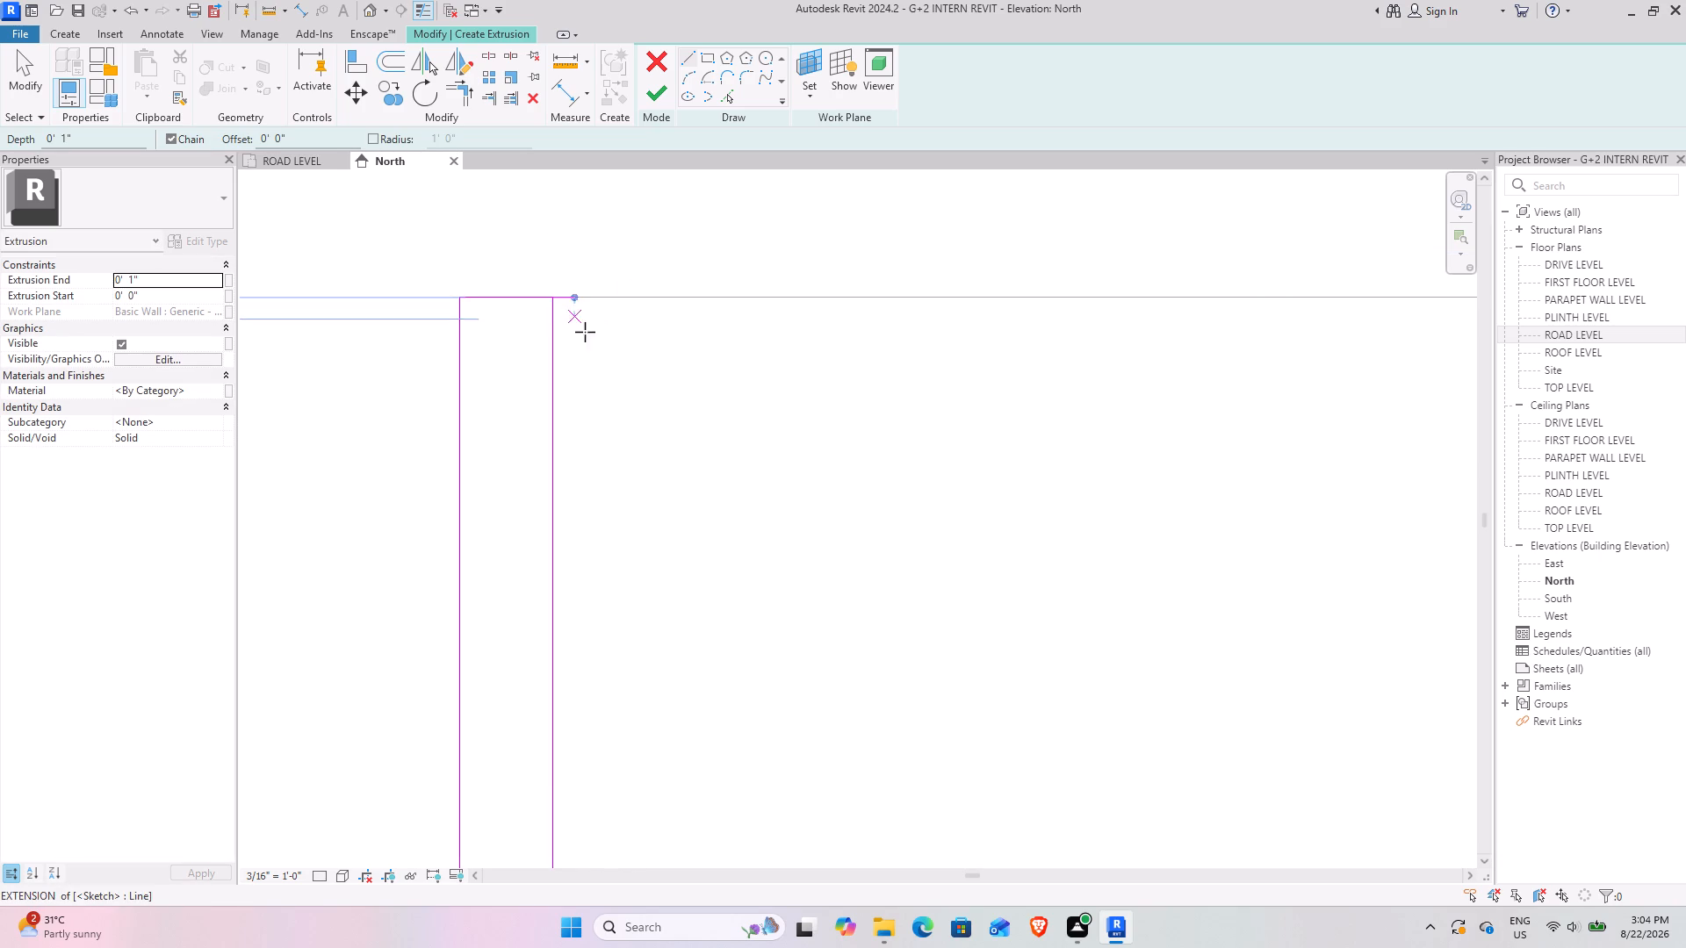
{"action": "key", "text": "Escape"}
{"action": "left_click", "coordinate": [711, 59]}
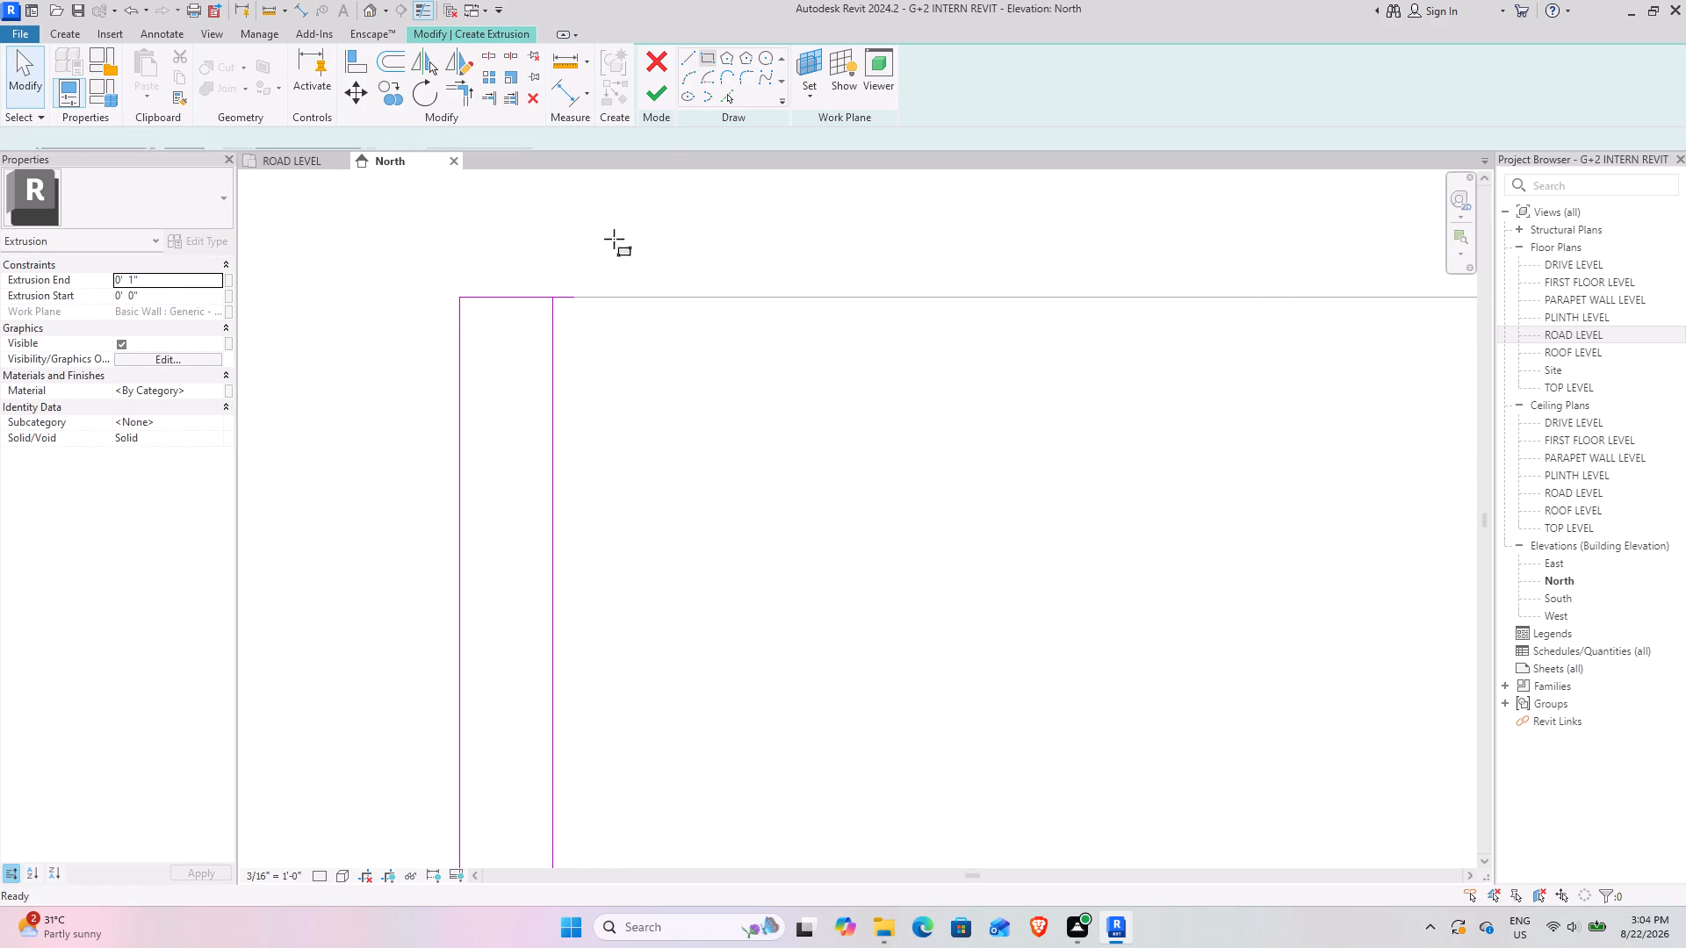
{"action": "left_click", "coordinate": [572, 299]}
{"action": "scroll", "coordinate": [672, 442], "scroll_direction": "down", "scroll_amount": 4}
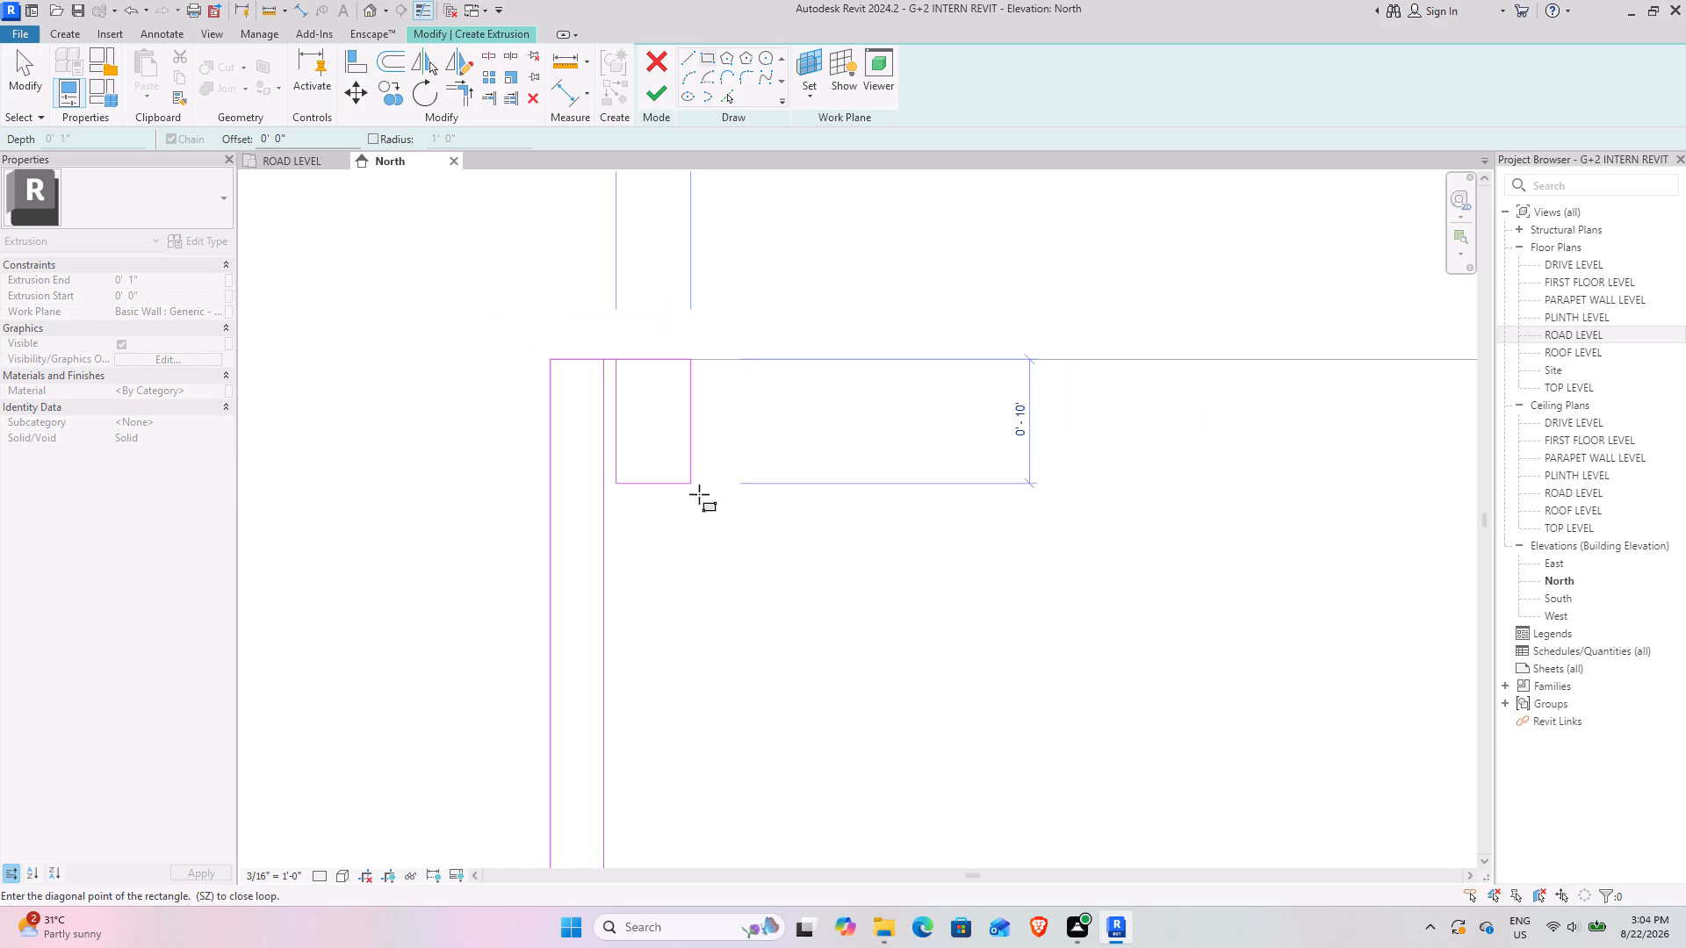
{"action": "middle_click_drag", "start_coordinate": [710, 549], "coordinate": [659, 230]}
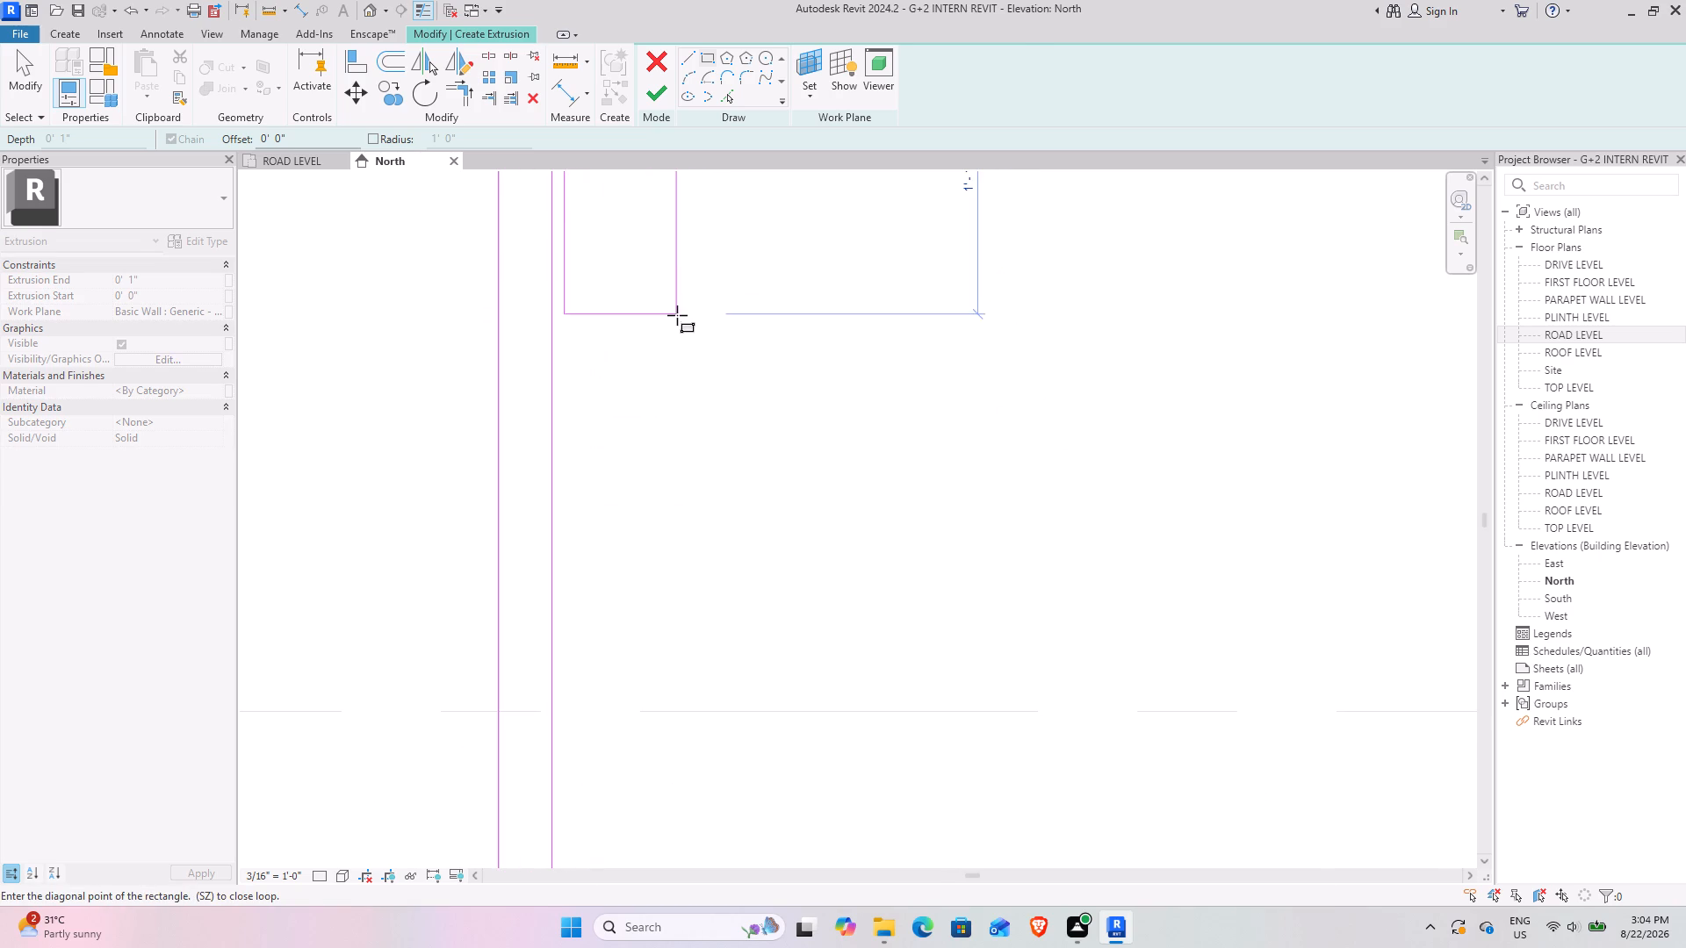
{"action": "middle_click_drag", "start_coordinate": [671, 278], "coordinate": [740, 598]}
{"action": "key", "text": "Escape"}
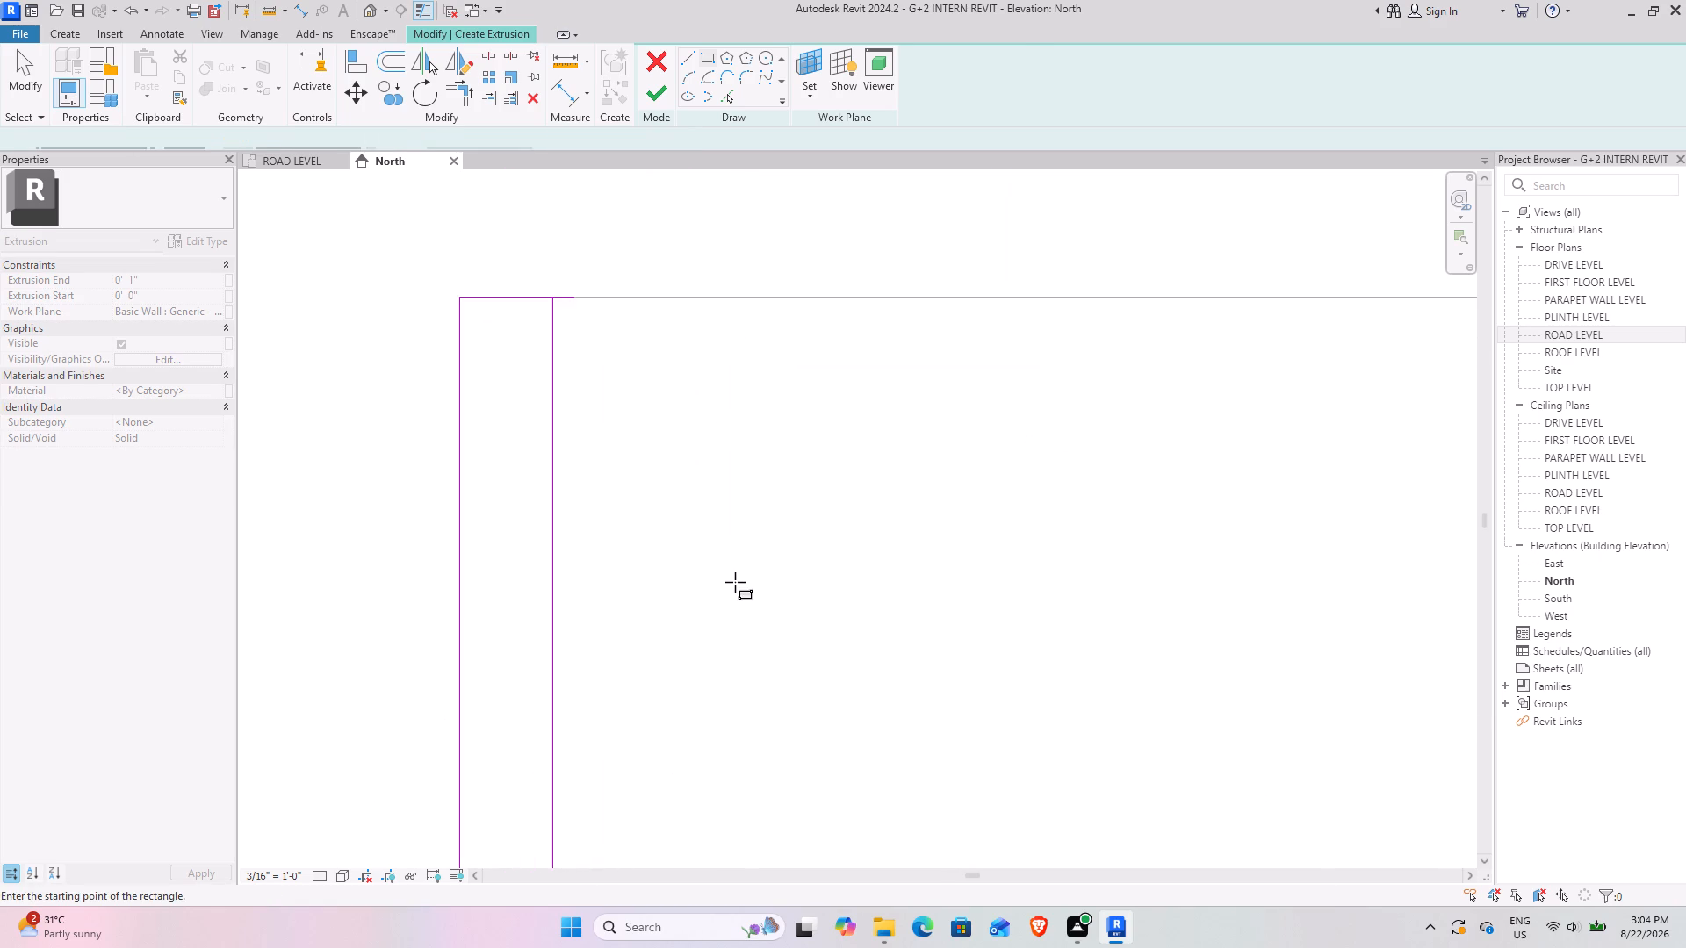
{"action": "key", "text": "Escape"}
Copy the full-height rectangle, without the 1" guide line, from its outer top corner to the guide line's free end.
{"action": "scroll", "coordinate": [462, 376], "scroll_direction": "down", "scroll_amount": 5}
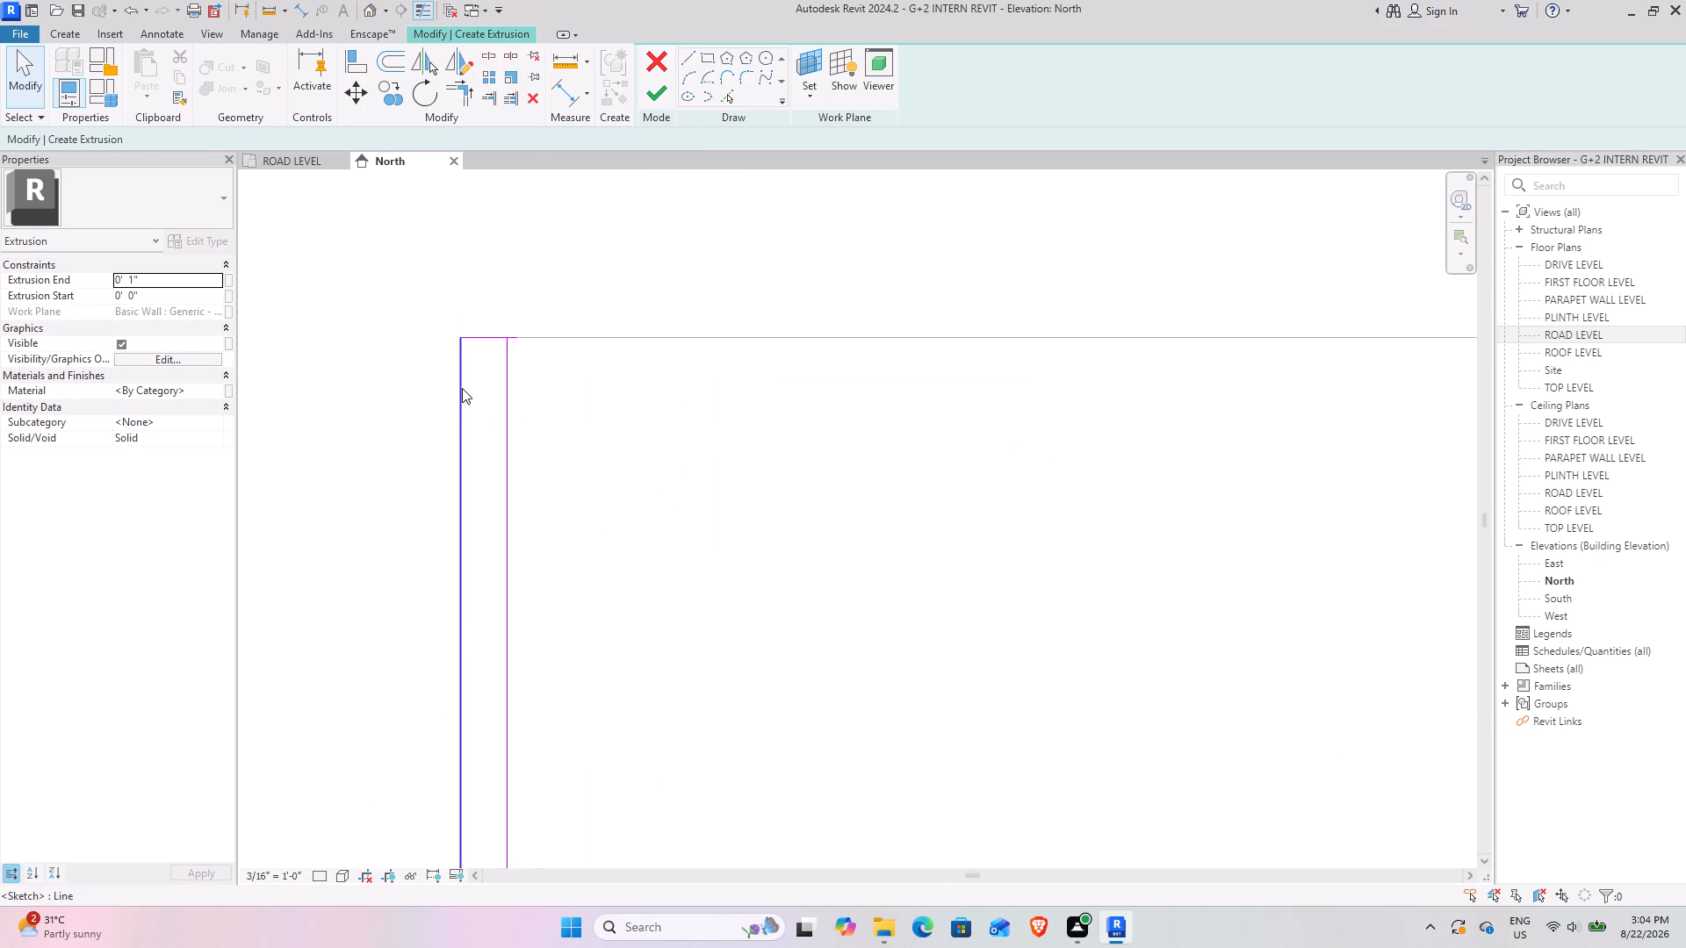
{"action": "scroll", "coordinate": [462, 388], "scroll_direction": "down", "scroll_amount": 2}
{"action": "middle_click_drag", "start_coordinate": [466, 368], "coordinate": [505, 176]}
{"action": "middle_click_drag", "start_coordinate": [515, 412], "coordinate": [531, 411]}
{"action": "scroll", "coordinate": [528, 395], "scroll_direction": "down", "scroll_amount": 3}
{"action": "left_click_drag", "start_coordinate": [500, 212], "coordinate": [627, 794]}
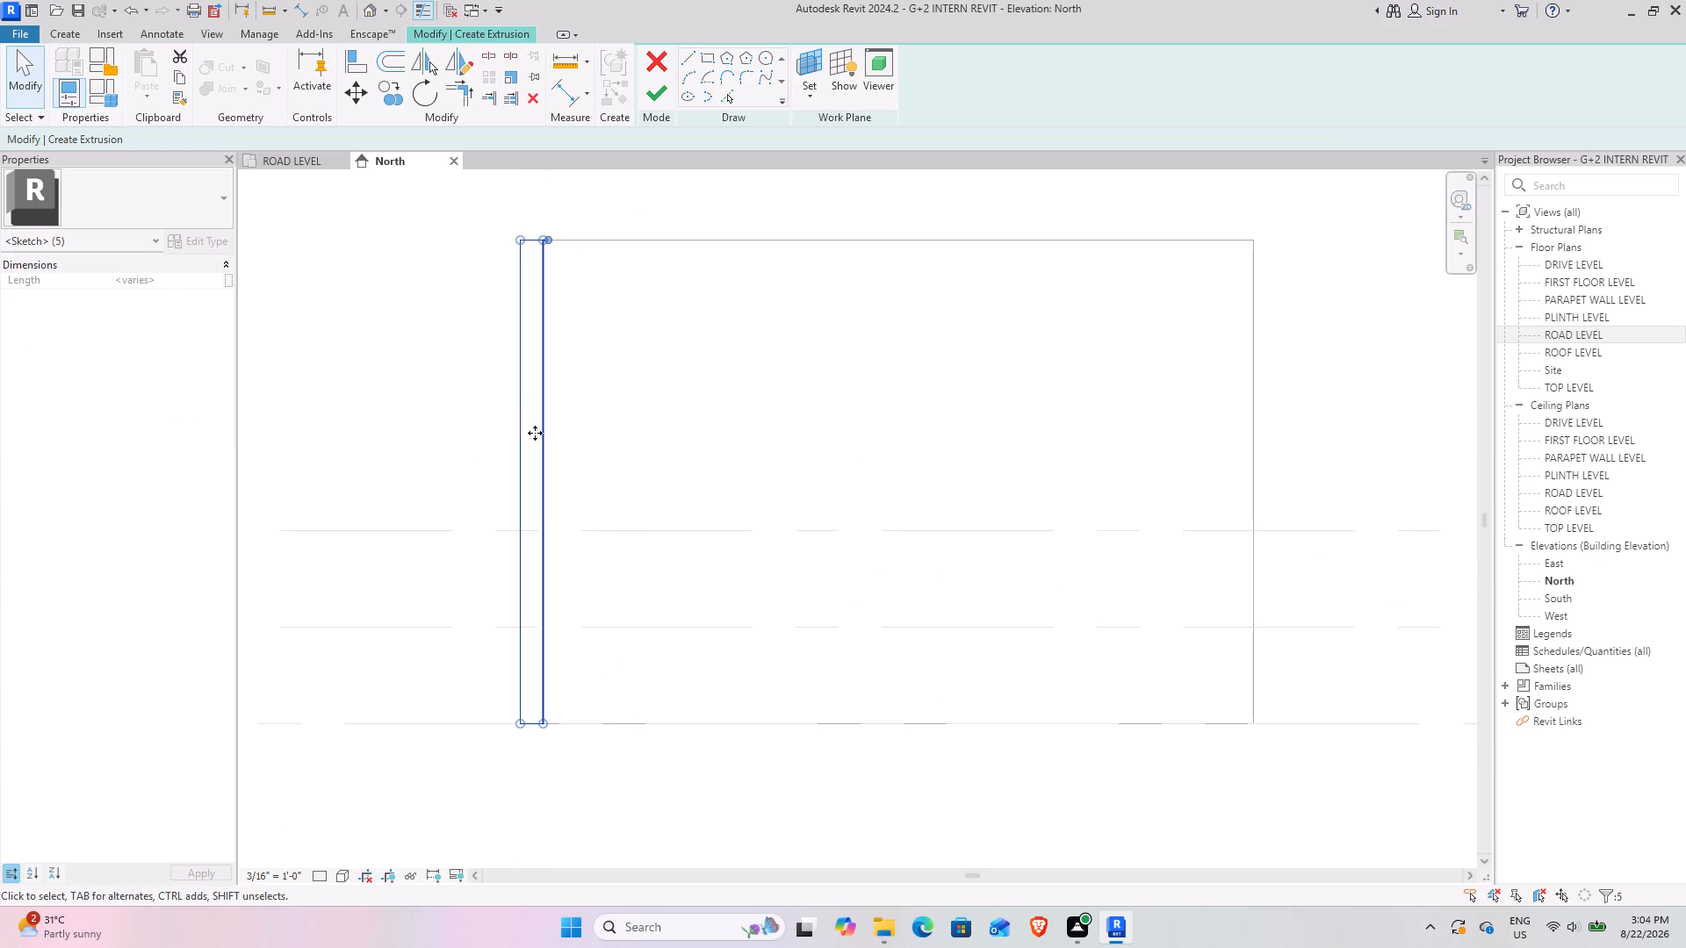
{"action": "scroll", "coordinate": [548, 238], "scroll_direction": "up", "scroll_amount": 18}
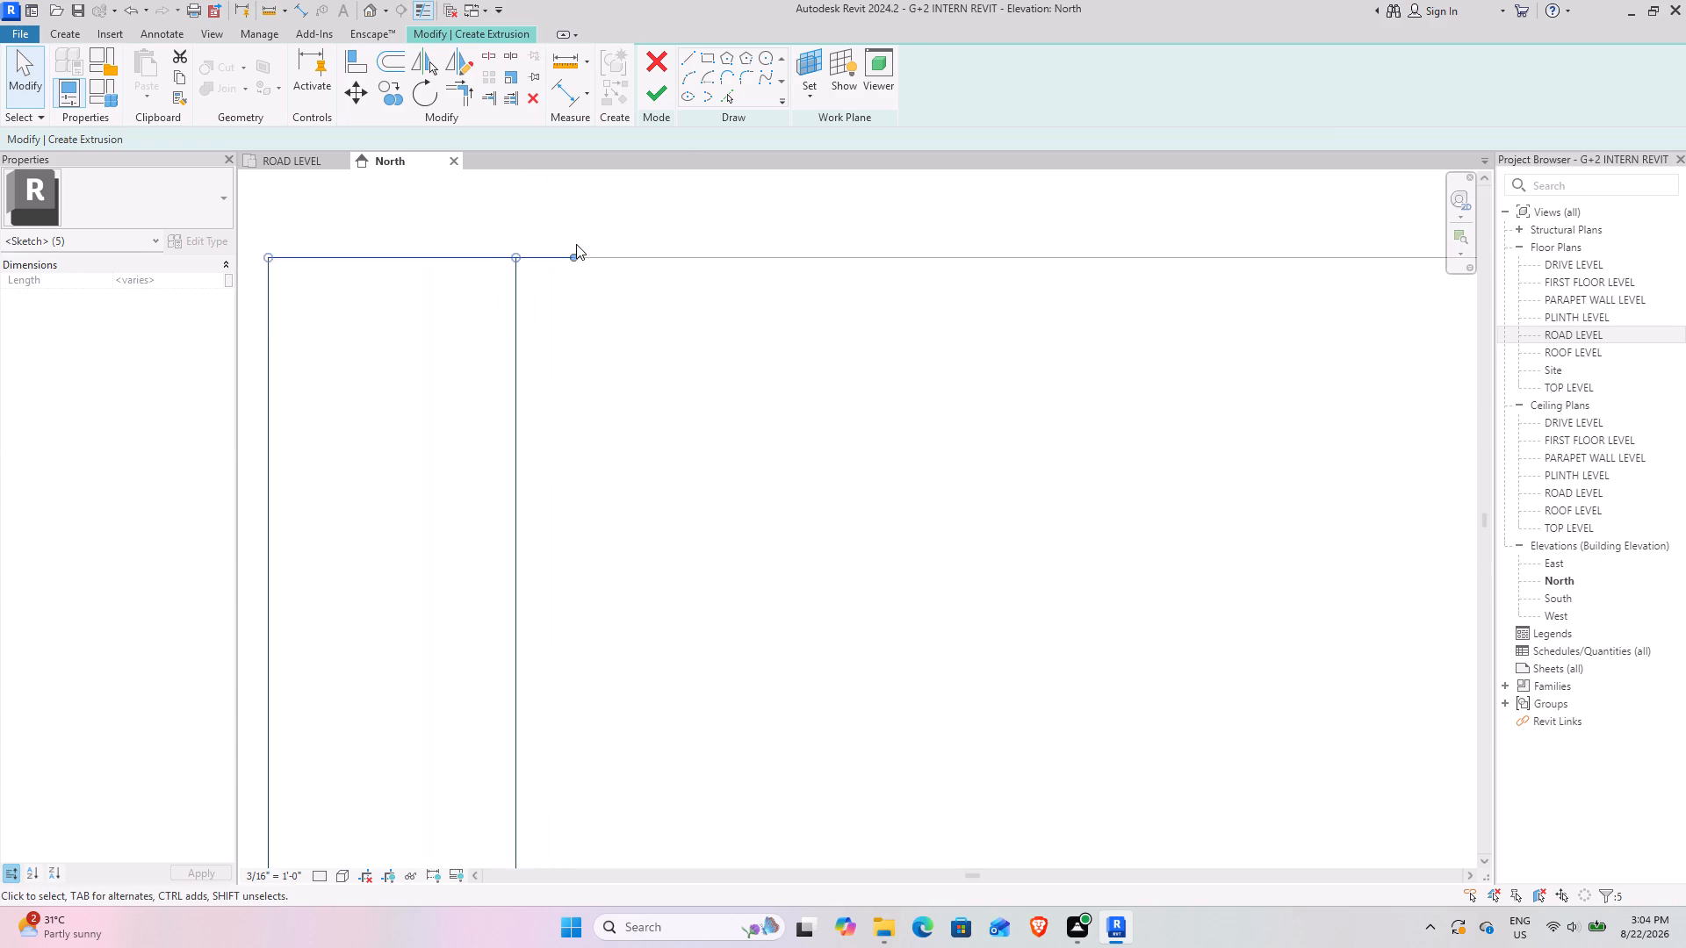
{"action": "scroll", "coordinate": [576, 244], "scroll_direction": "up", "scroll_amount": 2}
{"action": "left_click", "coordinate": [549, 264], "text": "shift"}
{"action": "scroll", "coordinate": [551, 396], "scroll_direction": "down", "scroll_amount": 2}
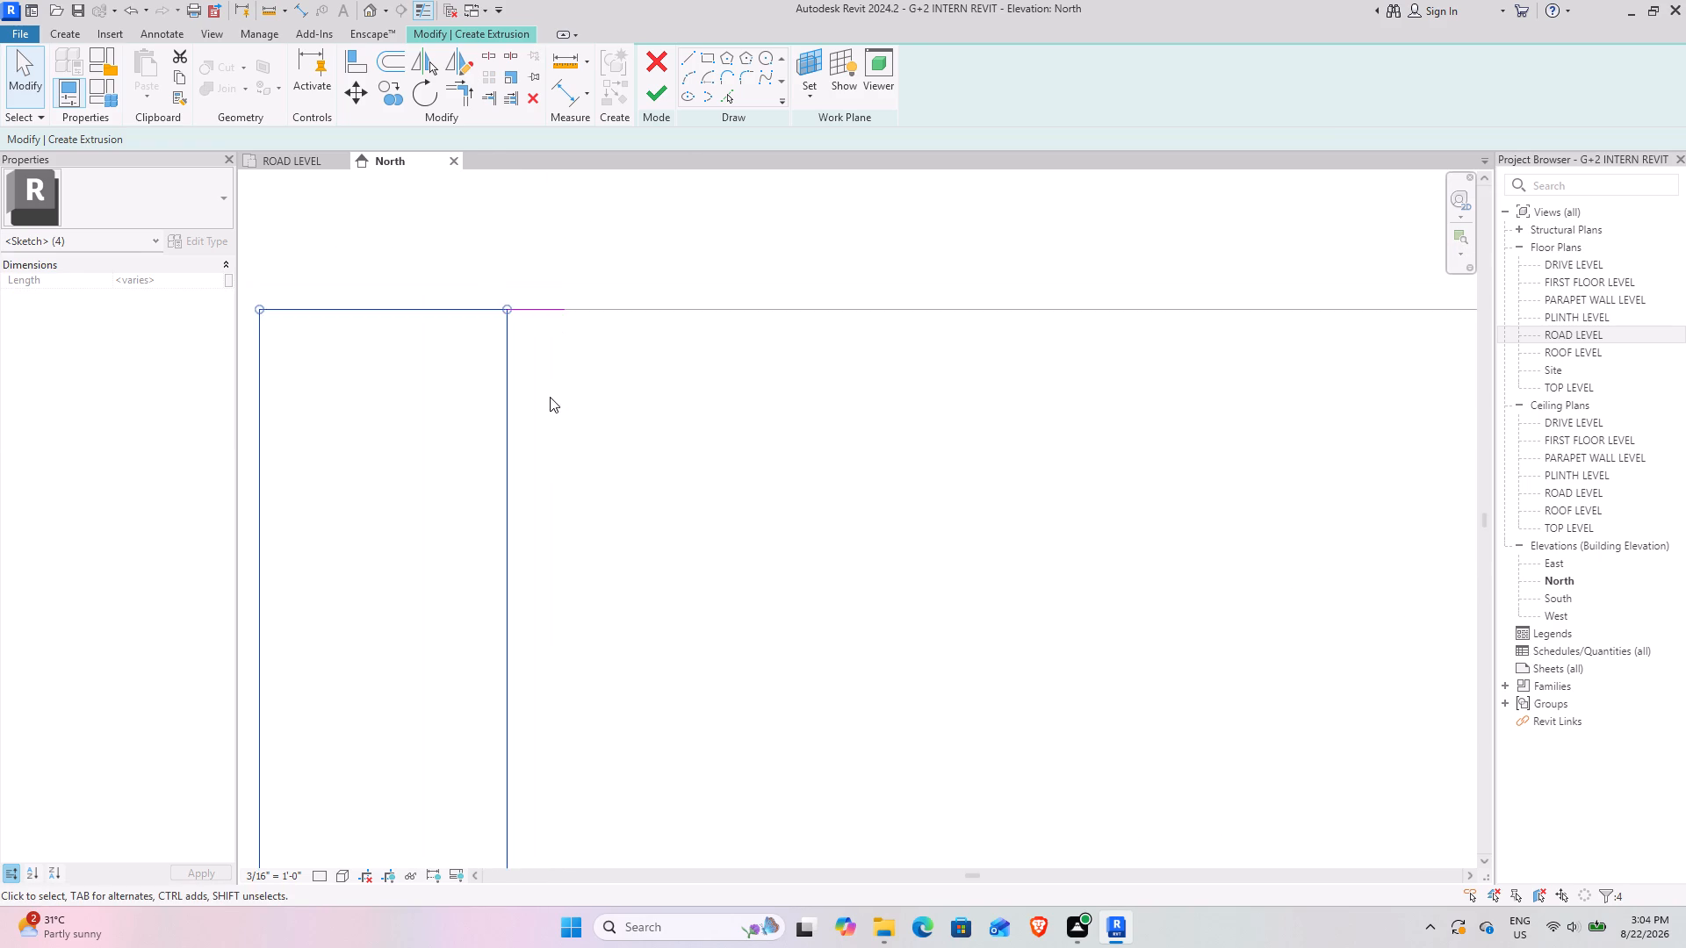
{"action": "scroll", "coordinate": [550, 397], "scroll_direction": "down", "scroll_amount": 7}
{"action": "middle_click_drag", "start_coordinate": [606, 437], "coordinate": [609, 300]}
{"action": "scroll", "coordinate": [609, 303], "scroll_direction": "down", "scroll_amount": 4}
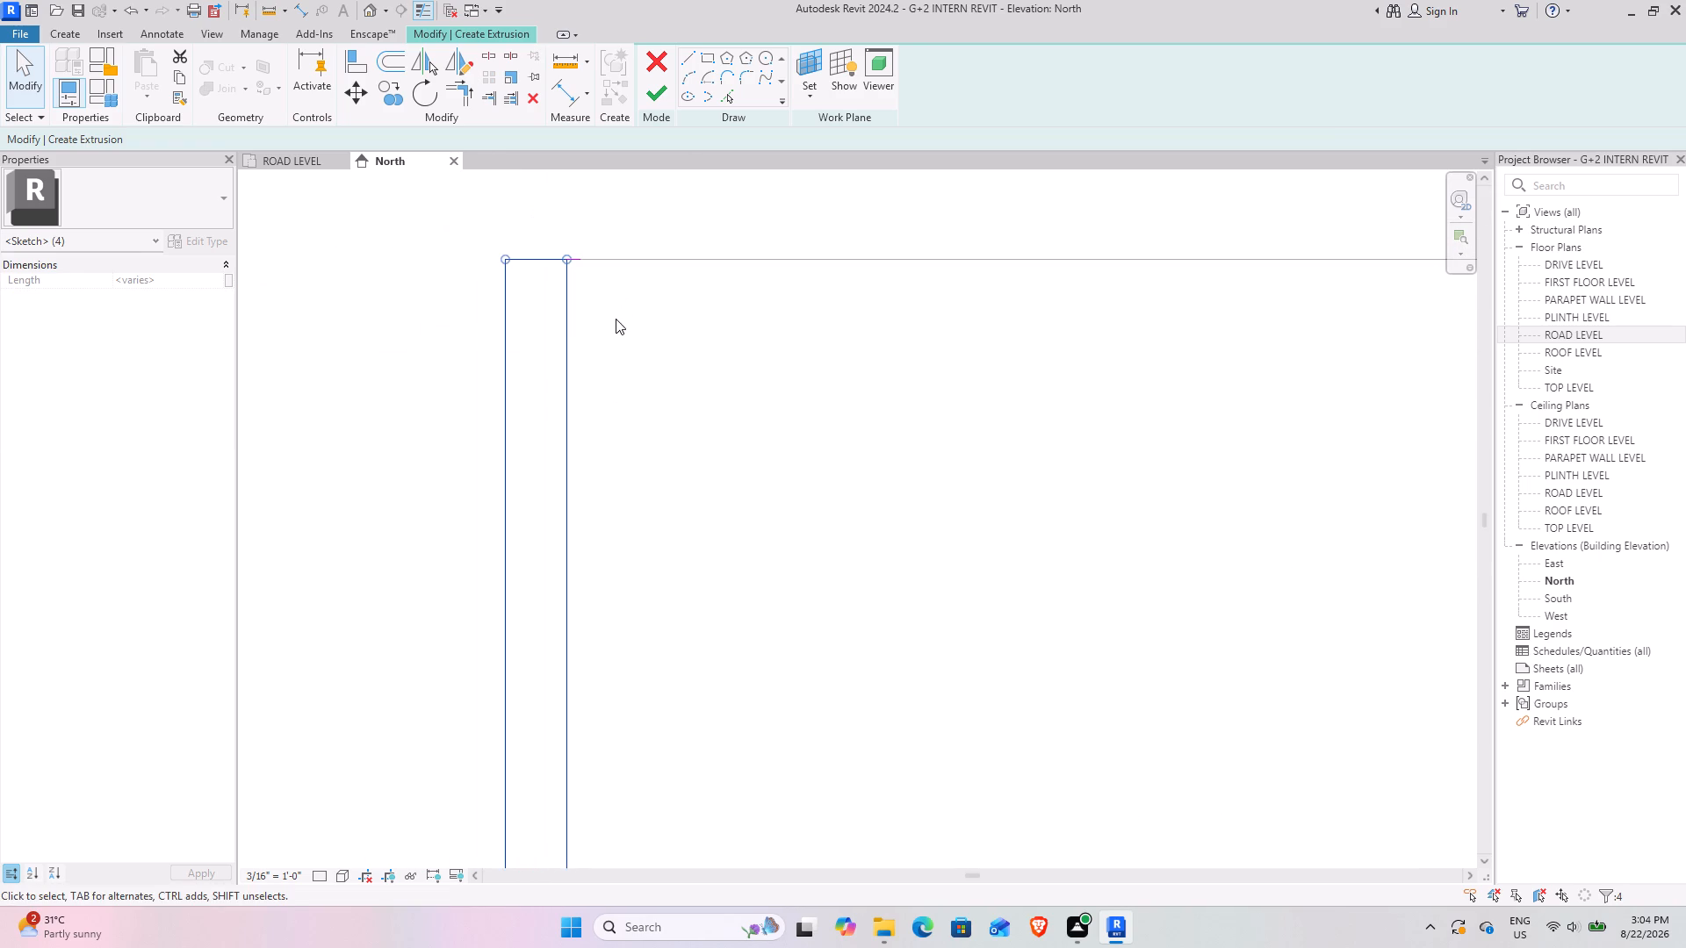
{"action": "left_click", "coordinate": [394, 94]}
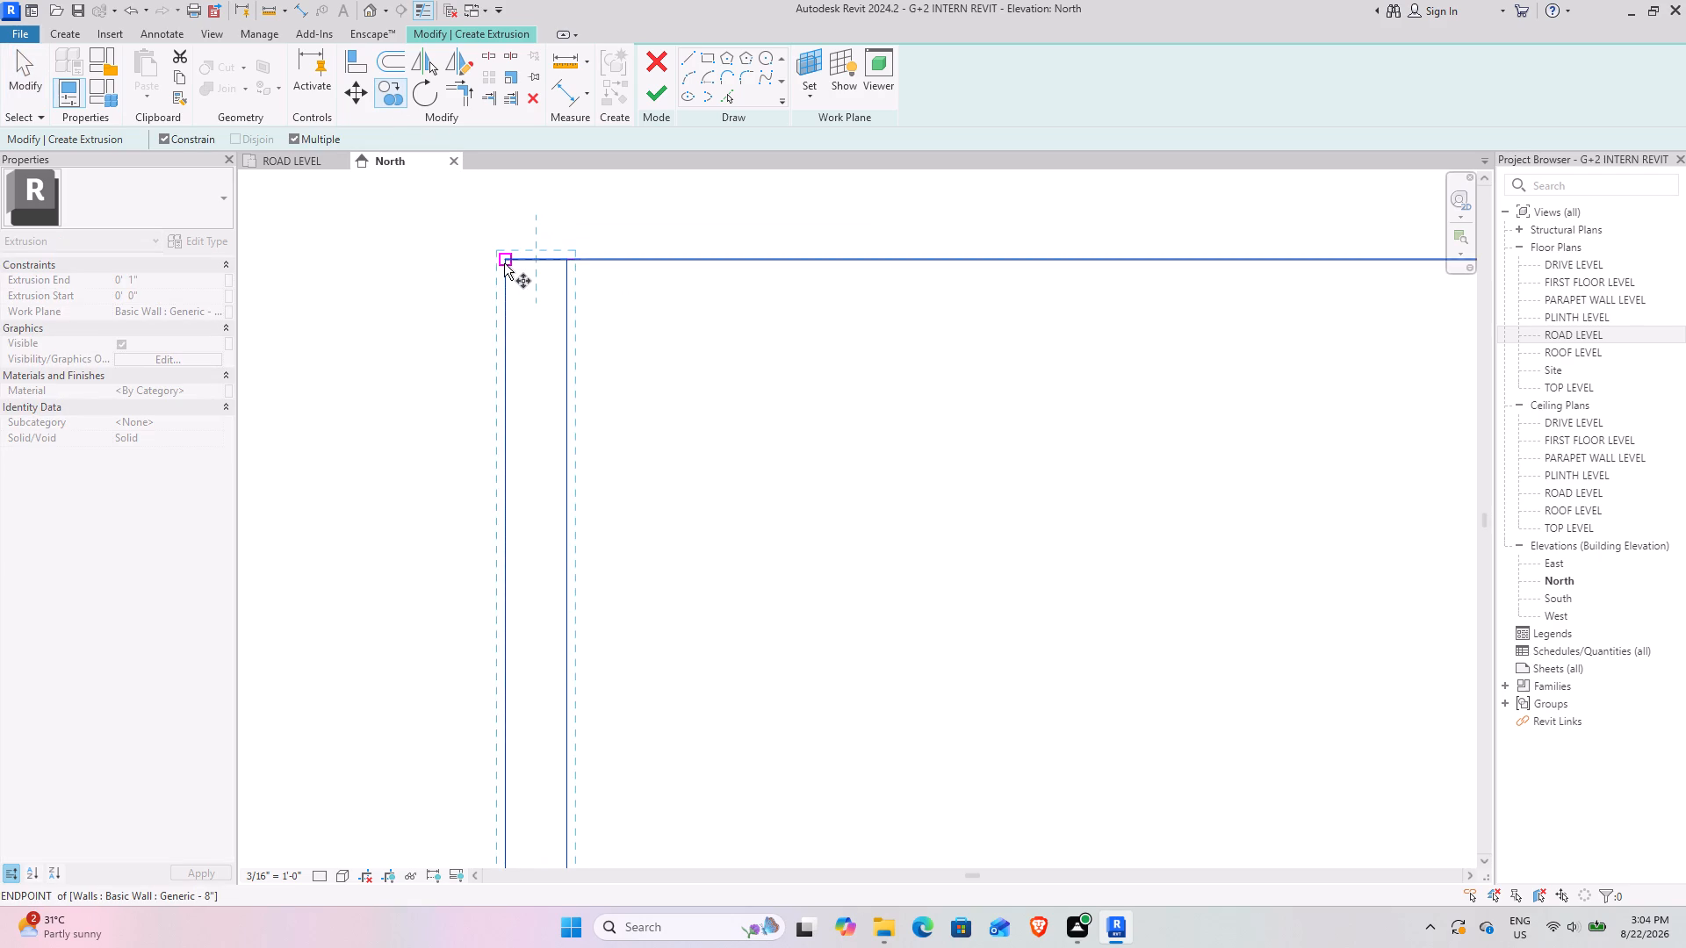
{"action": "left_click", "coordinate": [504, 262]}
{"action": "left_click", "coordinate": [585, 259]}
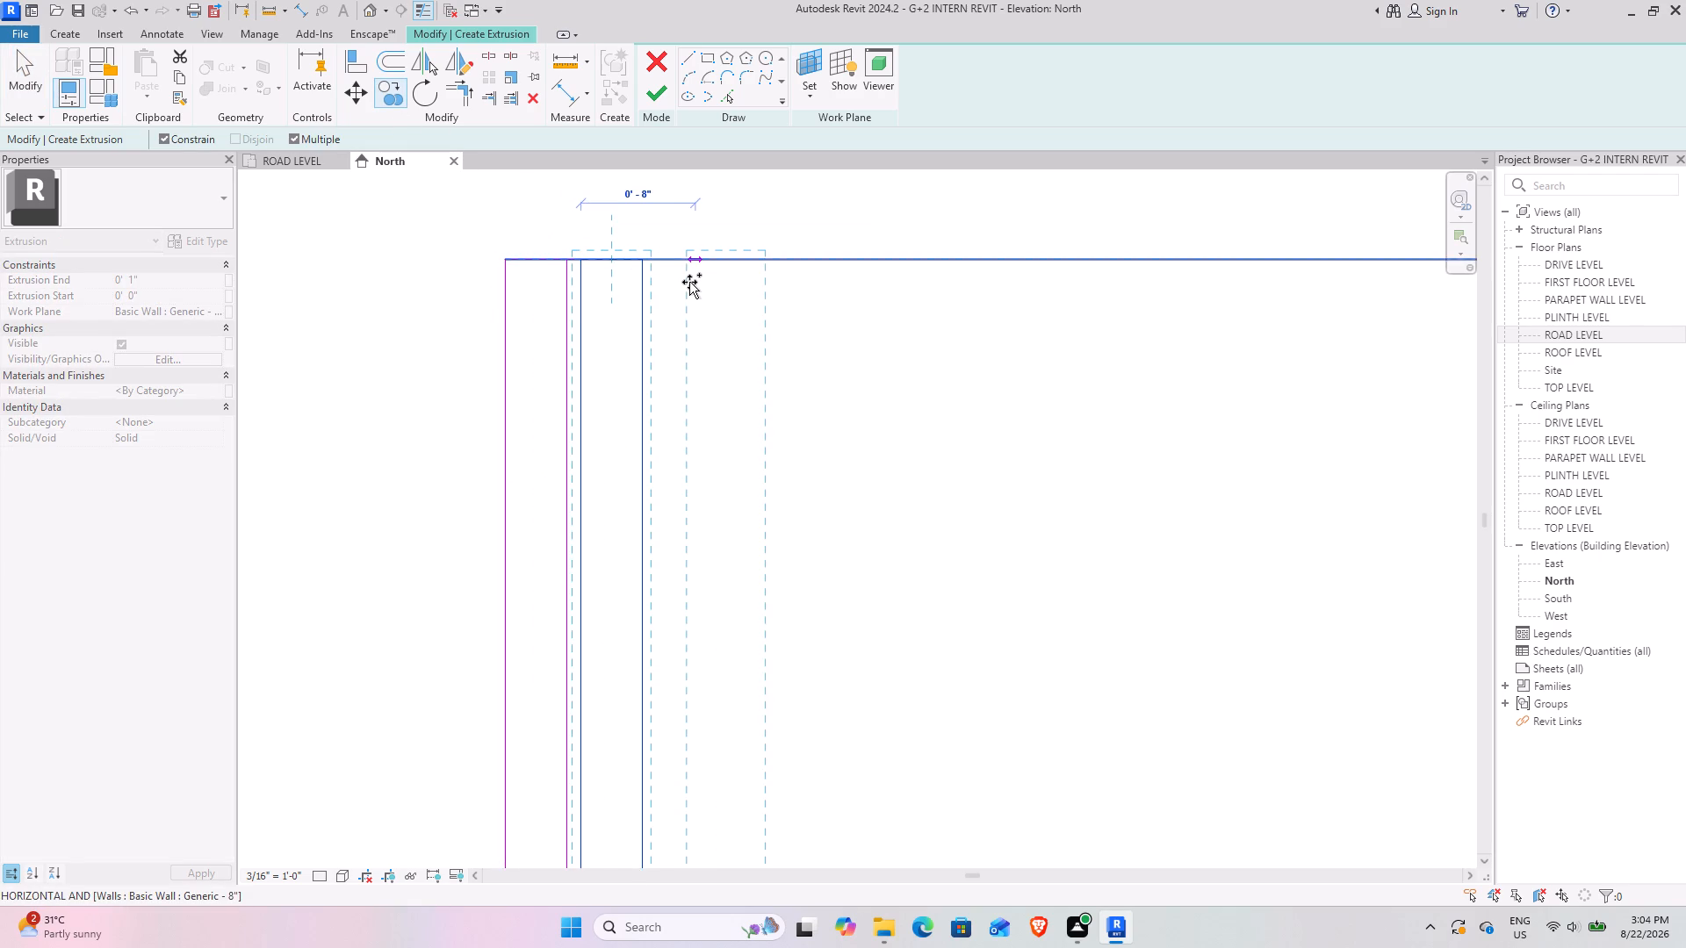
{"action": "key", "text": "Escape"}
{"action": "key", "text": "Escape"}
Delete the 1" guide line between the two rectangles at the wall's top edge.
{"action": "scroll", "coordinate": [568, 241], "scroll_direction": "up", "scroll_amount": 8}
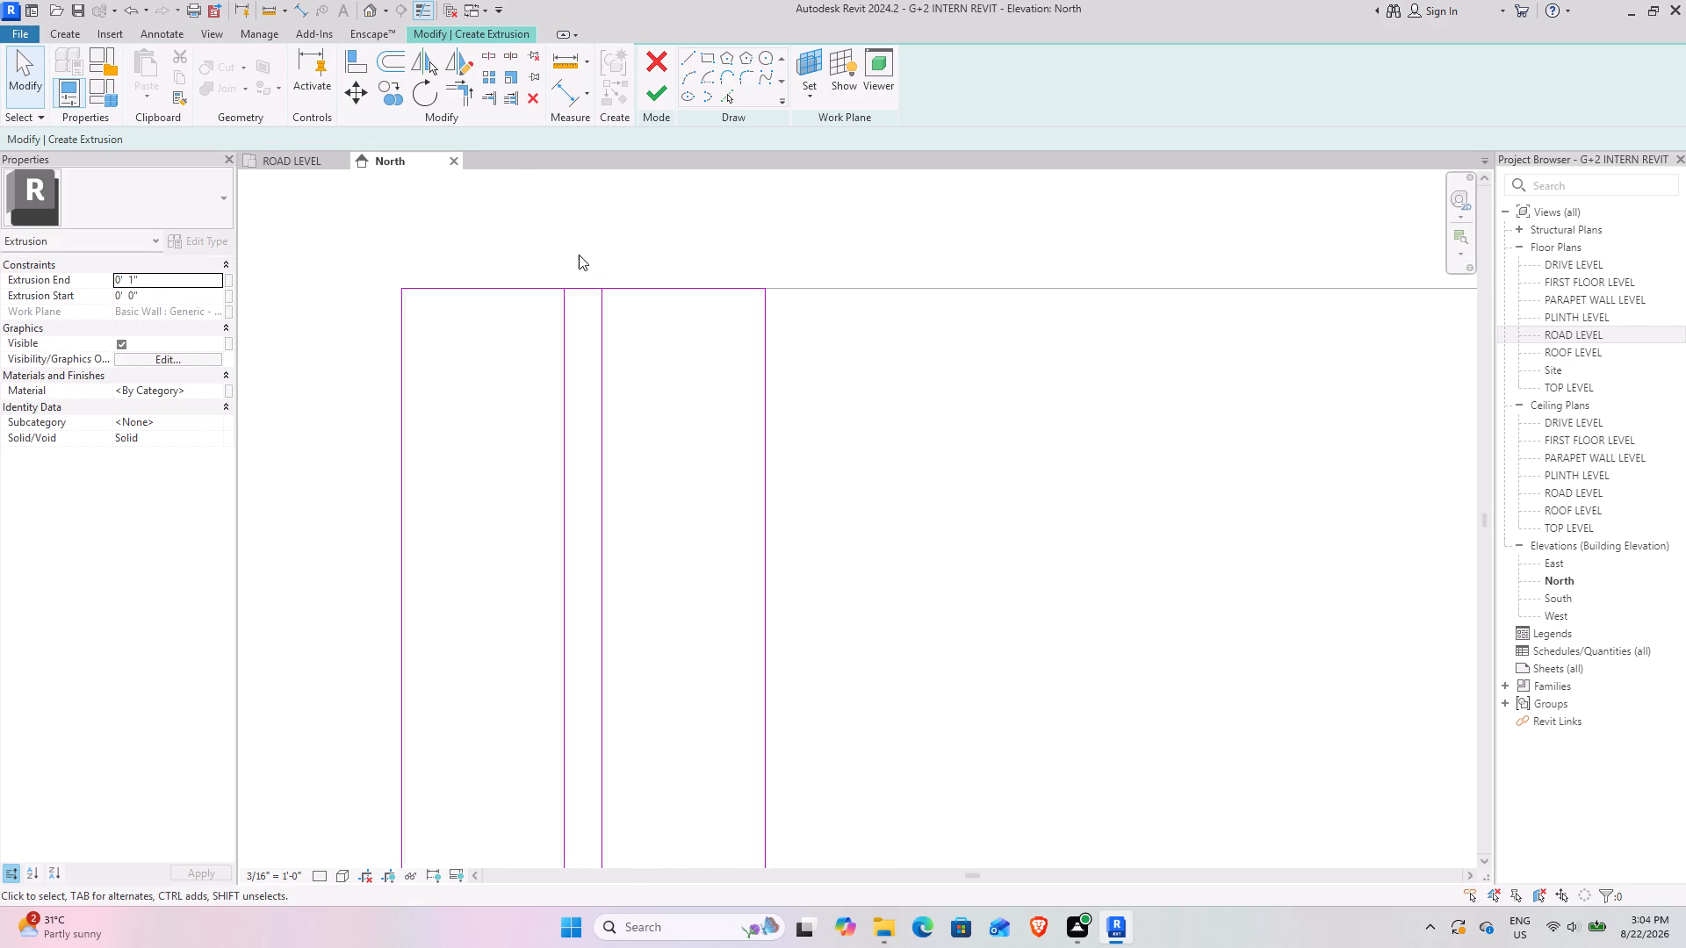
{"action": "left_click", "coordinate": [589, 289]}
{"action": "left_click", "coordinate": [532, 102]}
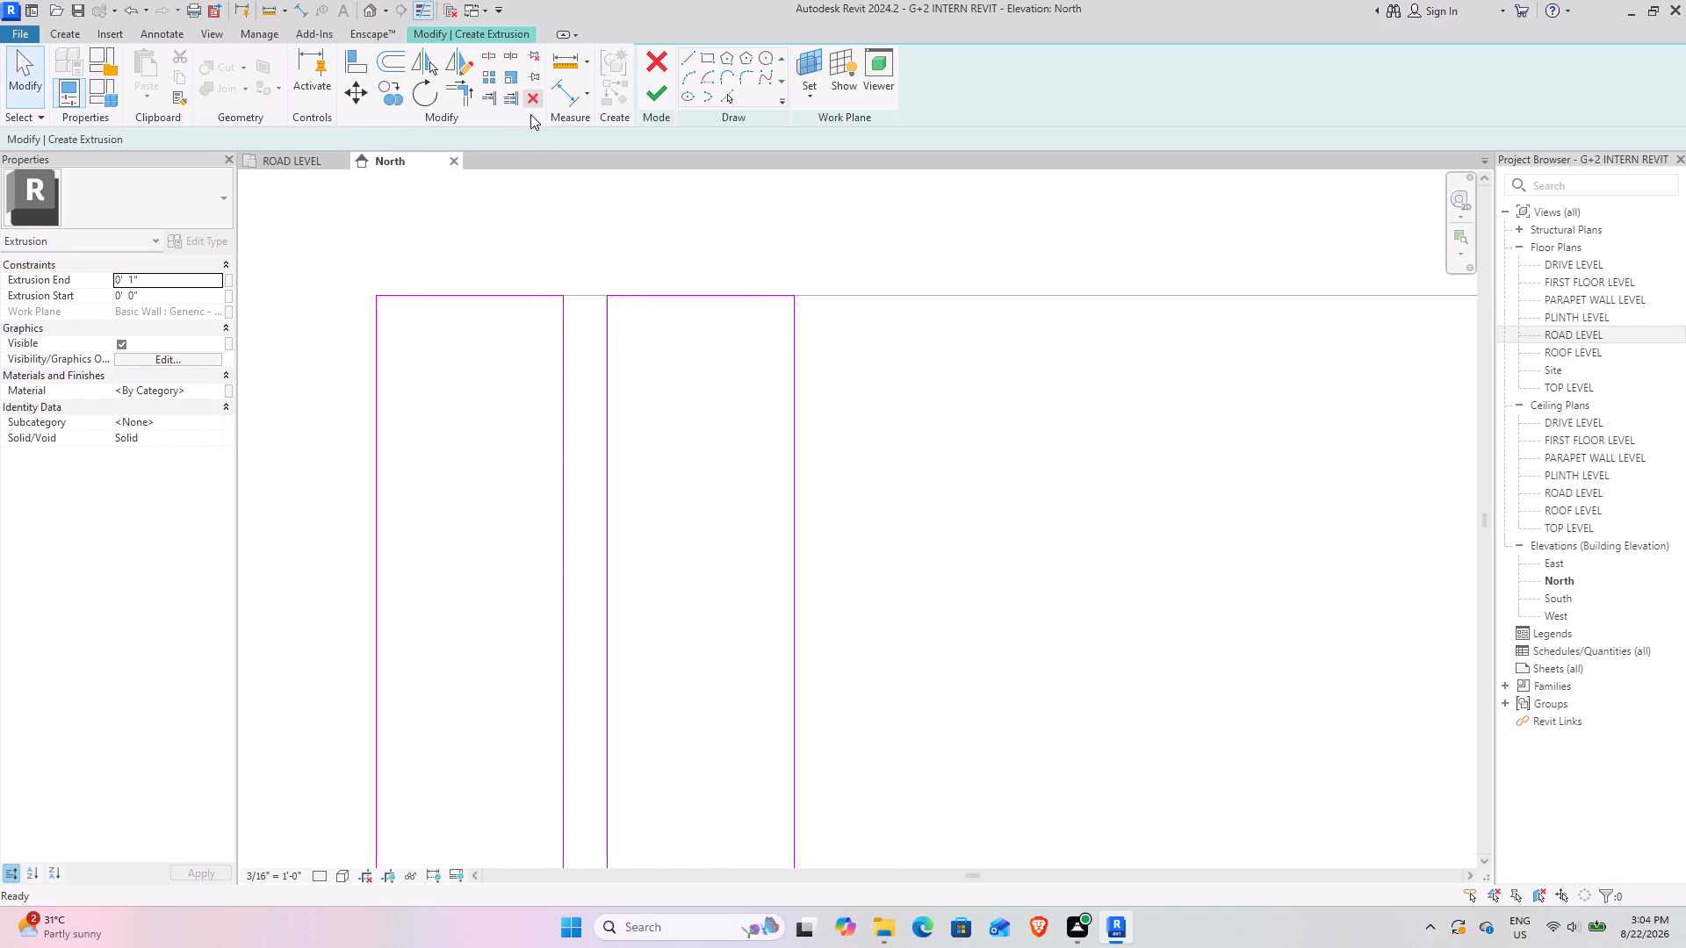
Copy the second rectangle with Constrain and Multiple on, placing a third strip after another 1" gap.
{"action": "scroll", "coordinate": [551, 284], "scroll_direction": "down", "scroll_amount": 12}
{"action": "middle_click_drag", "start_coordinate": [590, 242], "coordinate": [579, 208]}
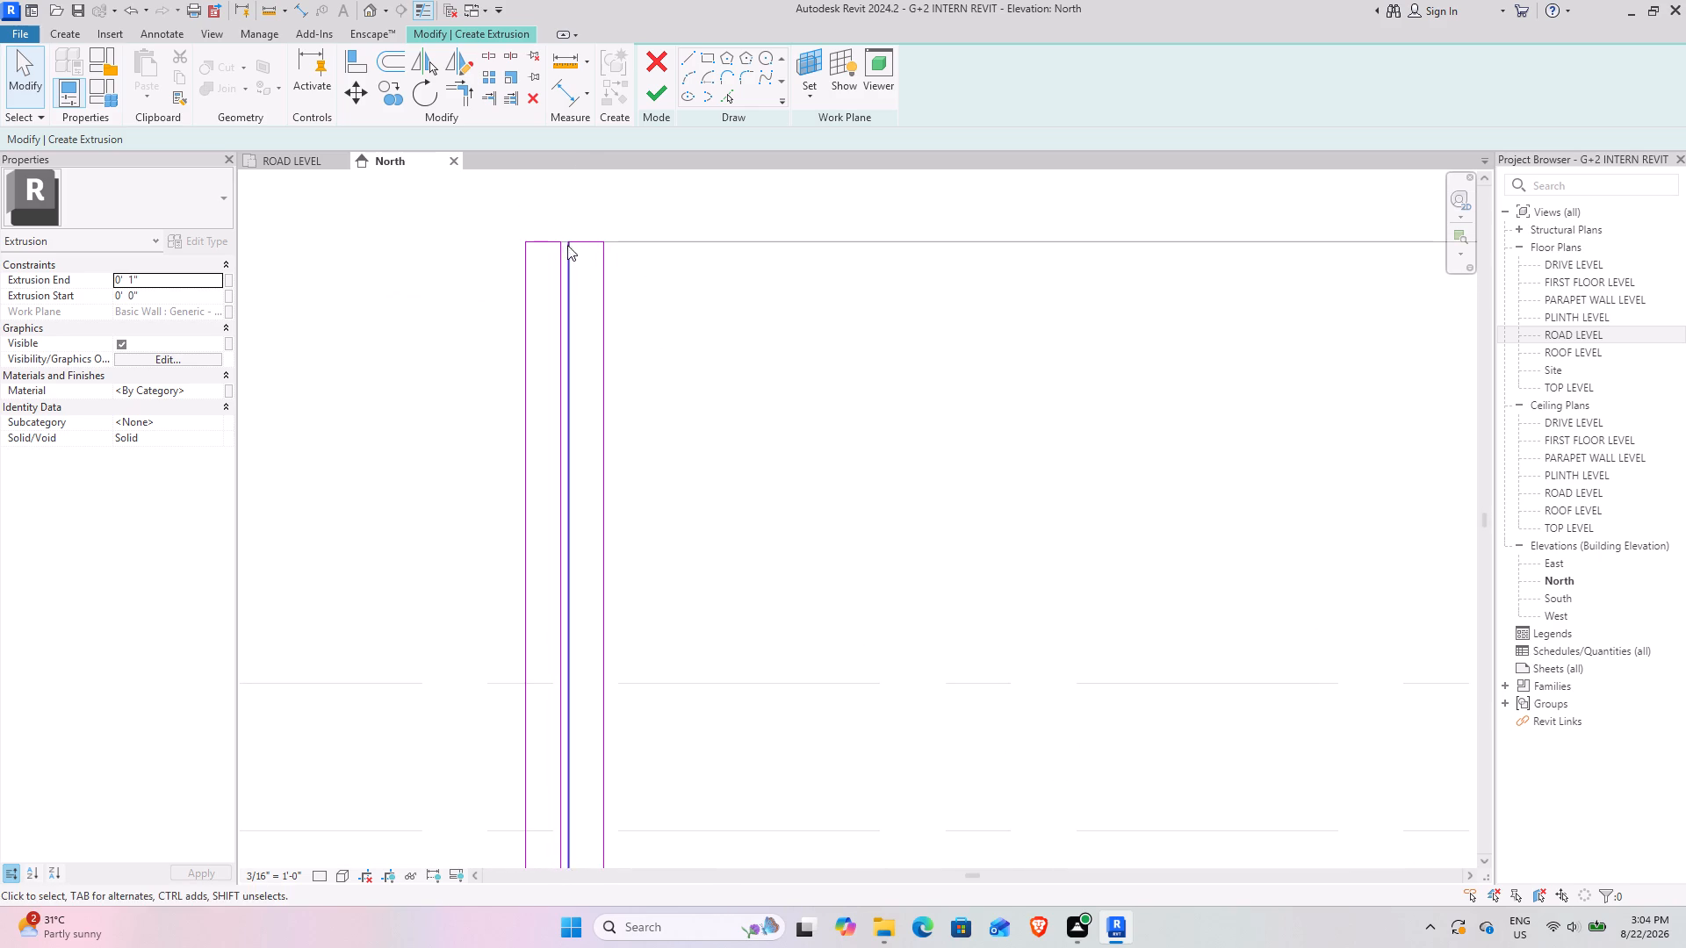
{"action": "middle_click_drag", "start_coordinate": [643, 496], "coordinate": [618, 263]}
{"action": "middle_click", "coordinate": [618, 263]}
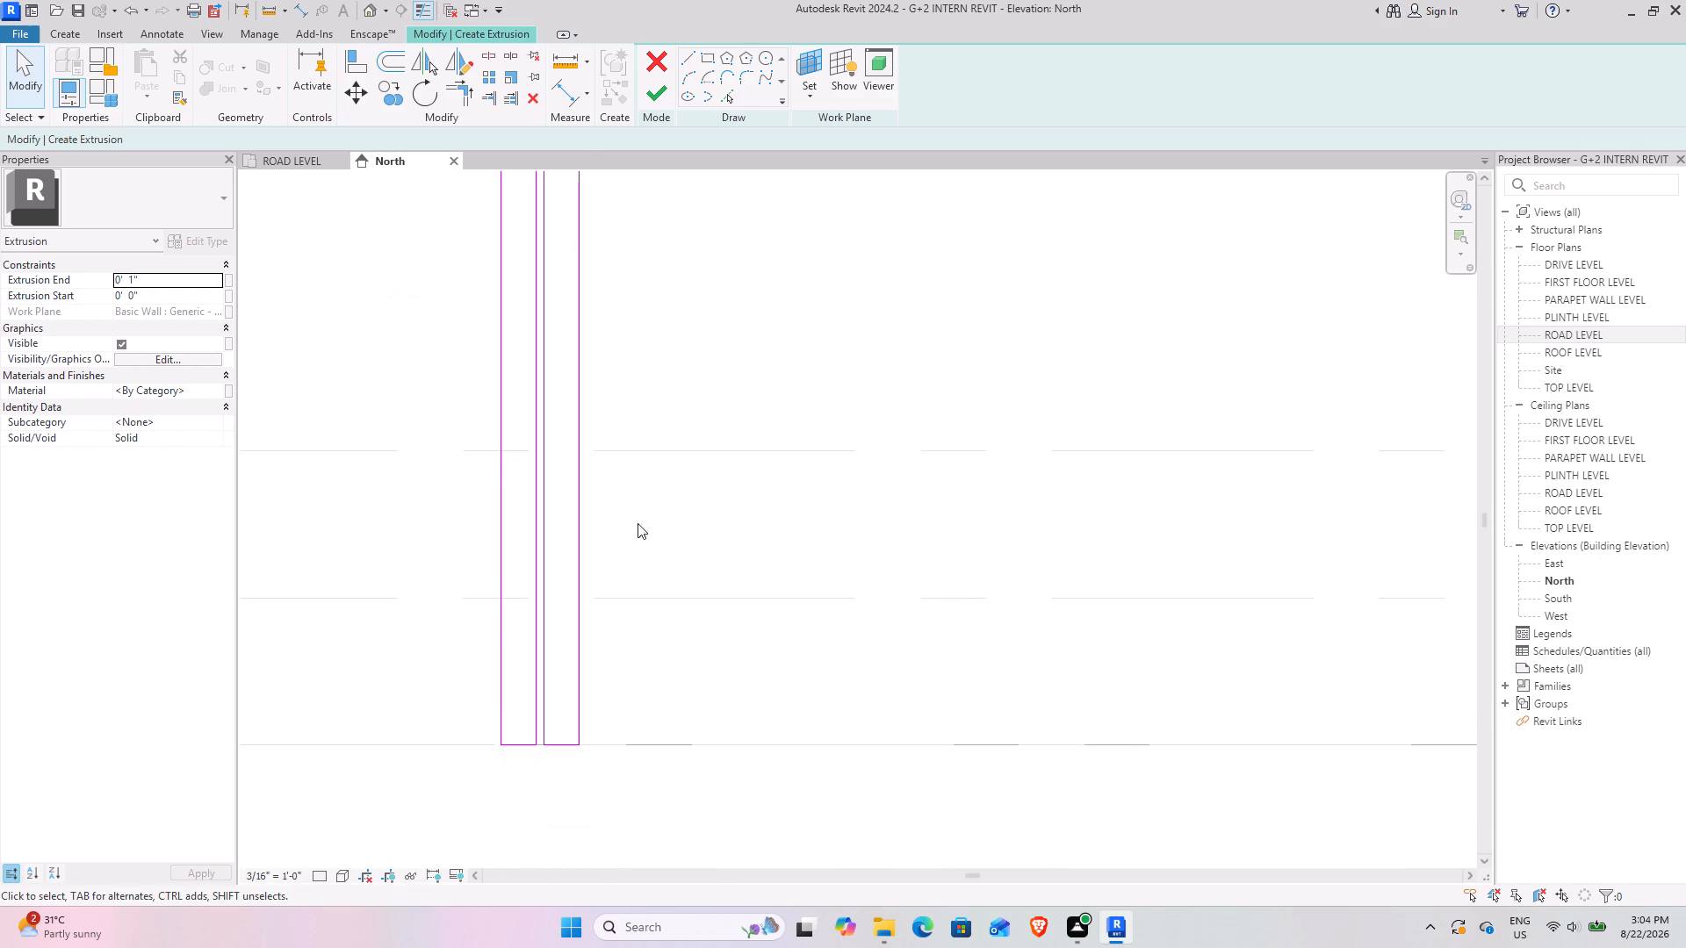
{"action": "left_click_drag", "start_coordinate": [600, 789], "coordinate": [546, 474]}
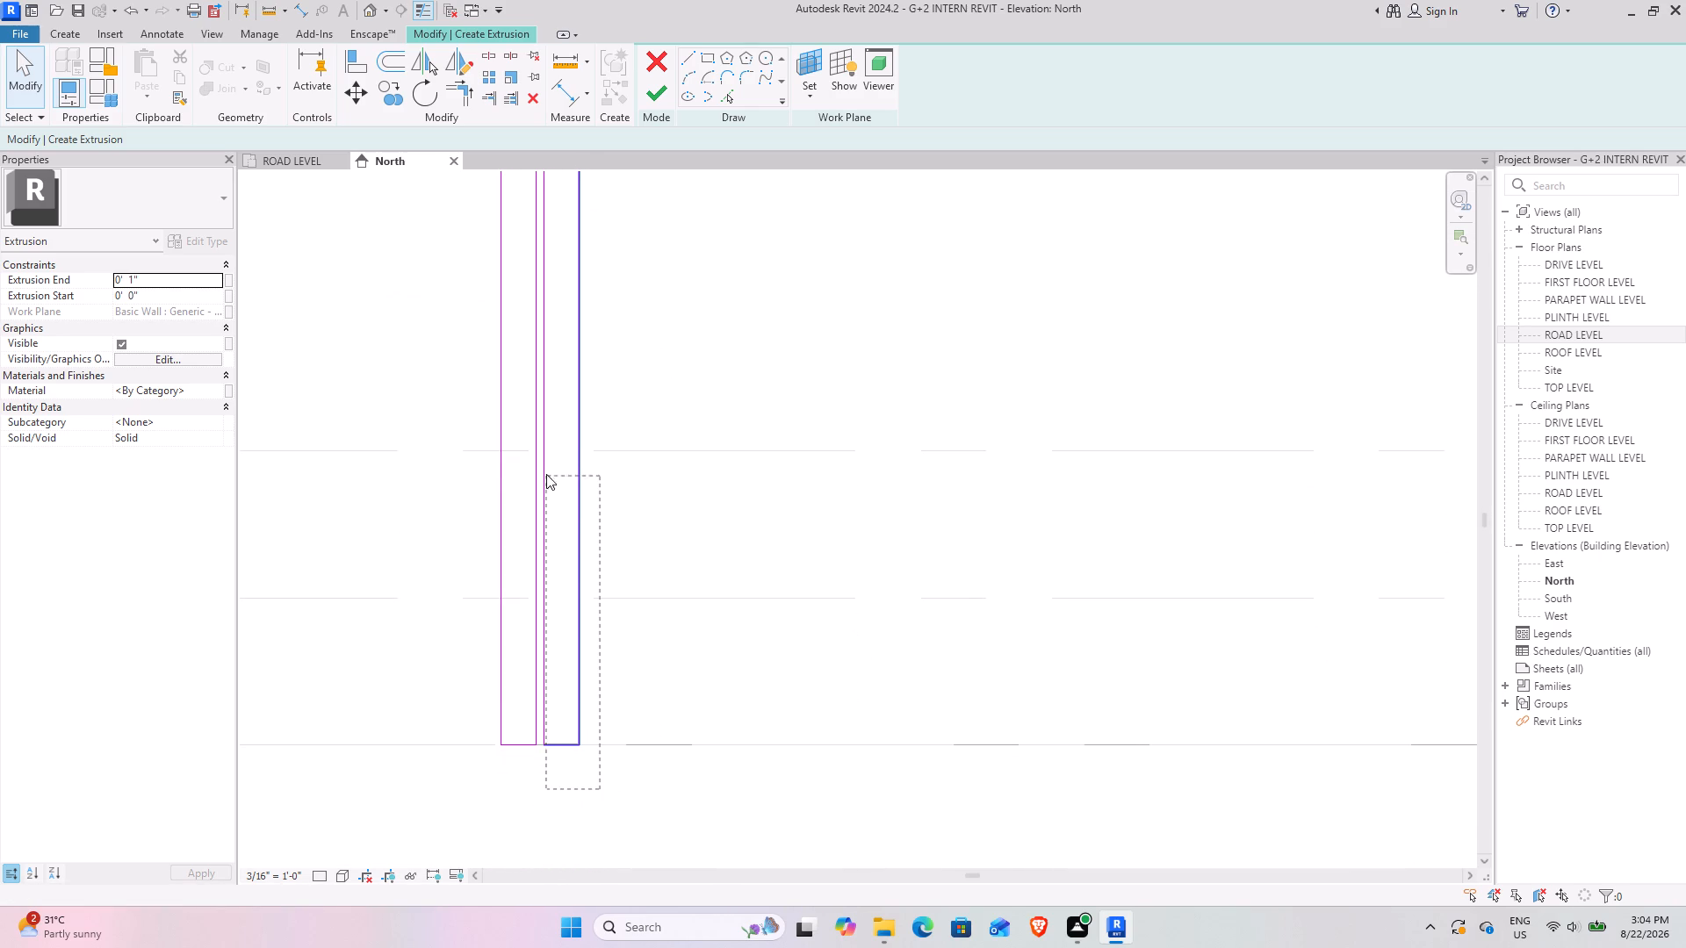
{"action": "left_click_drag", "start_coordinate": [546, 474], "coordinate": [541, 351]}
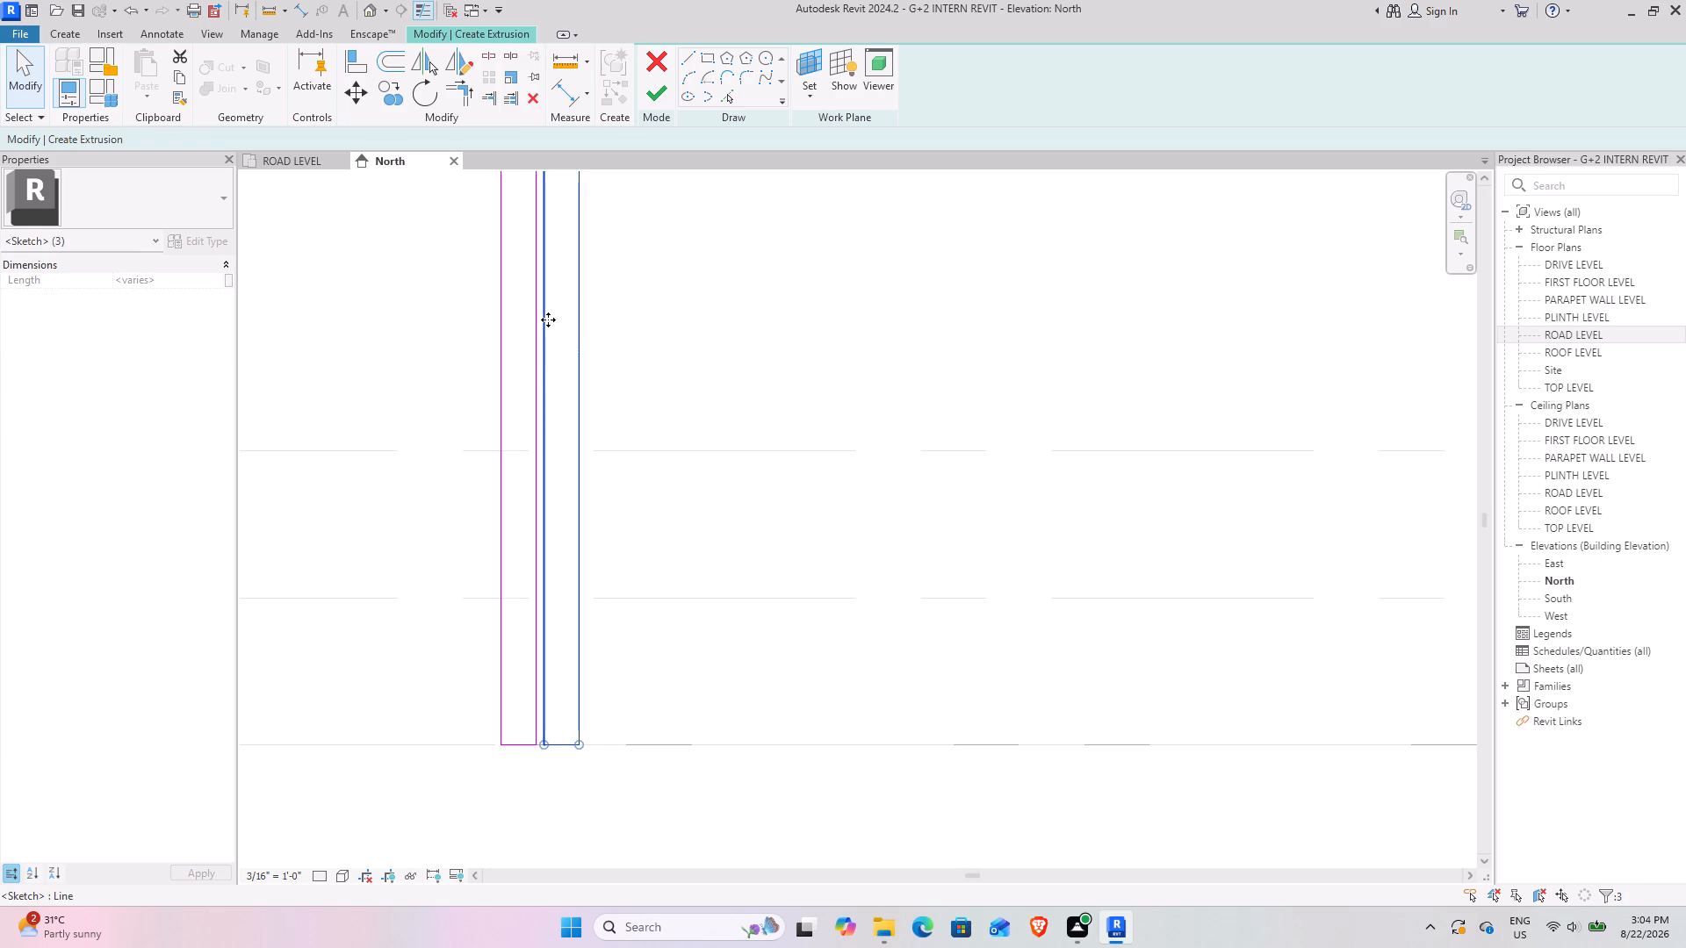
{"action": "middle_click_drag", "start_coordinate": [548, 320], "coordinate": [568, 688]}
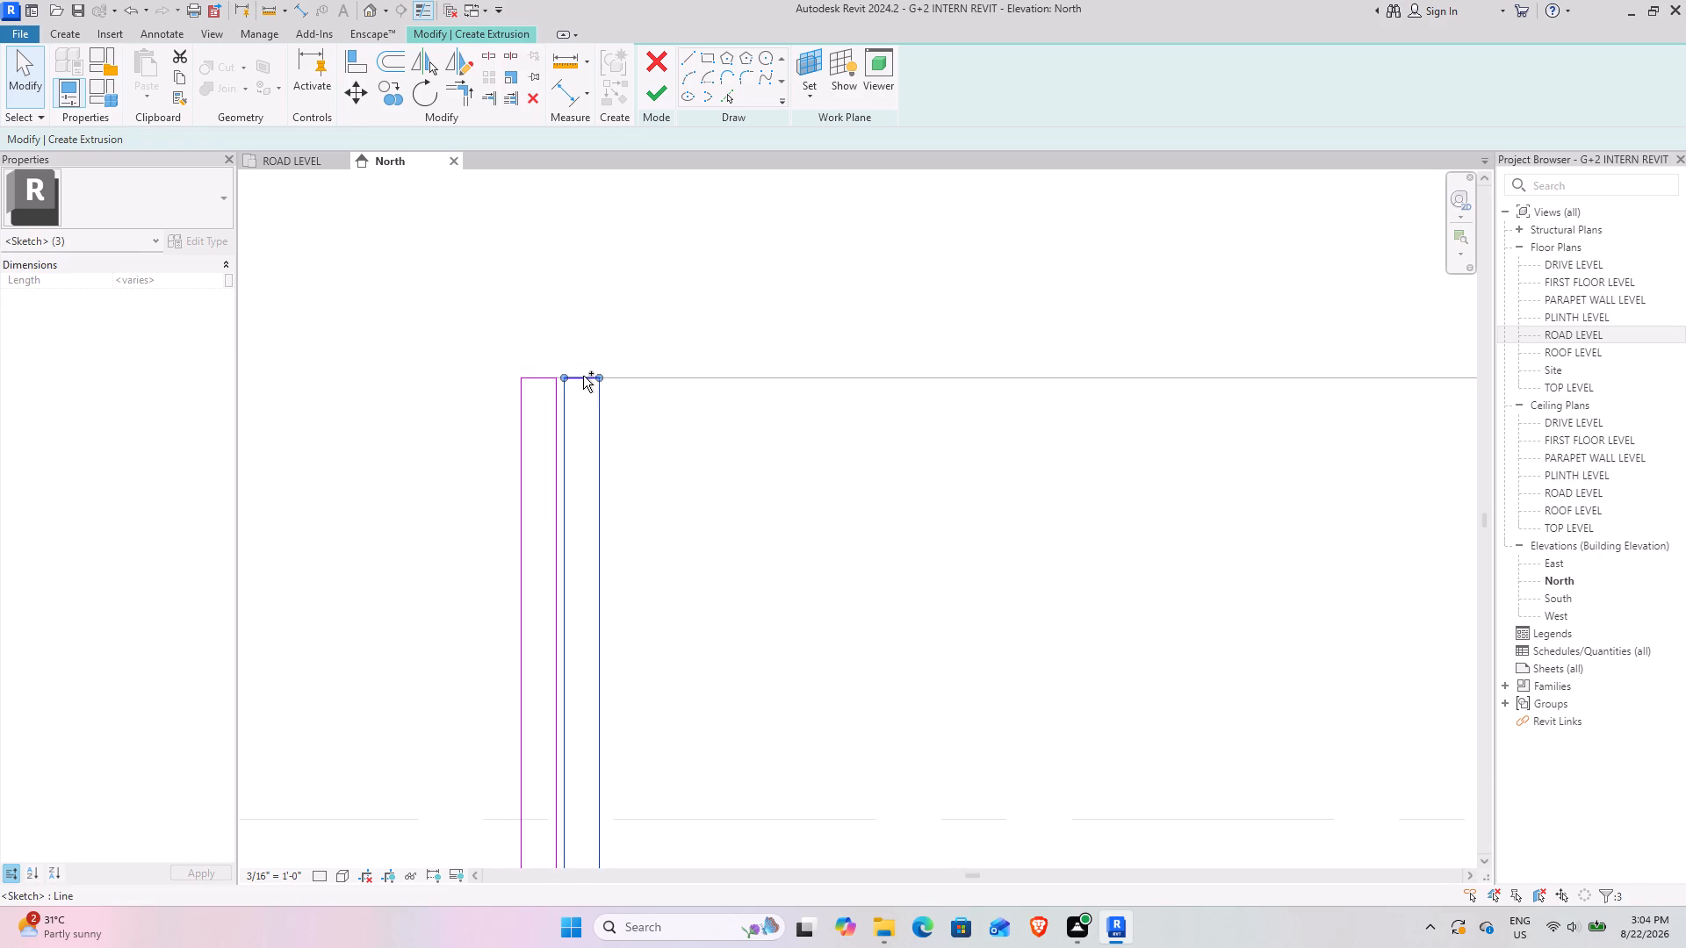
{"action": "left_click", "coordinate": [579, 376], "text": "ctrl"}
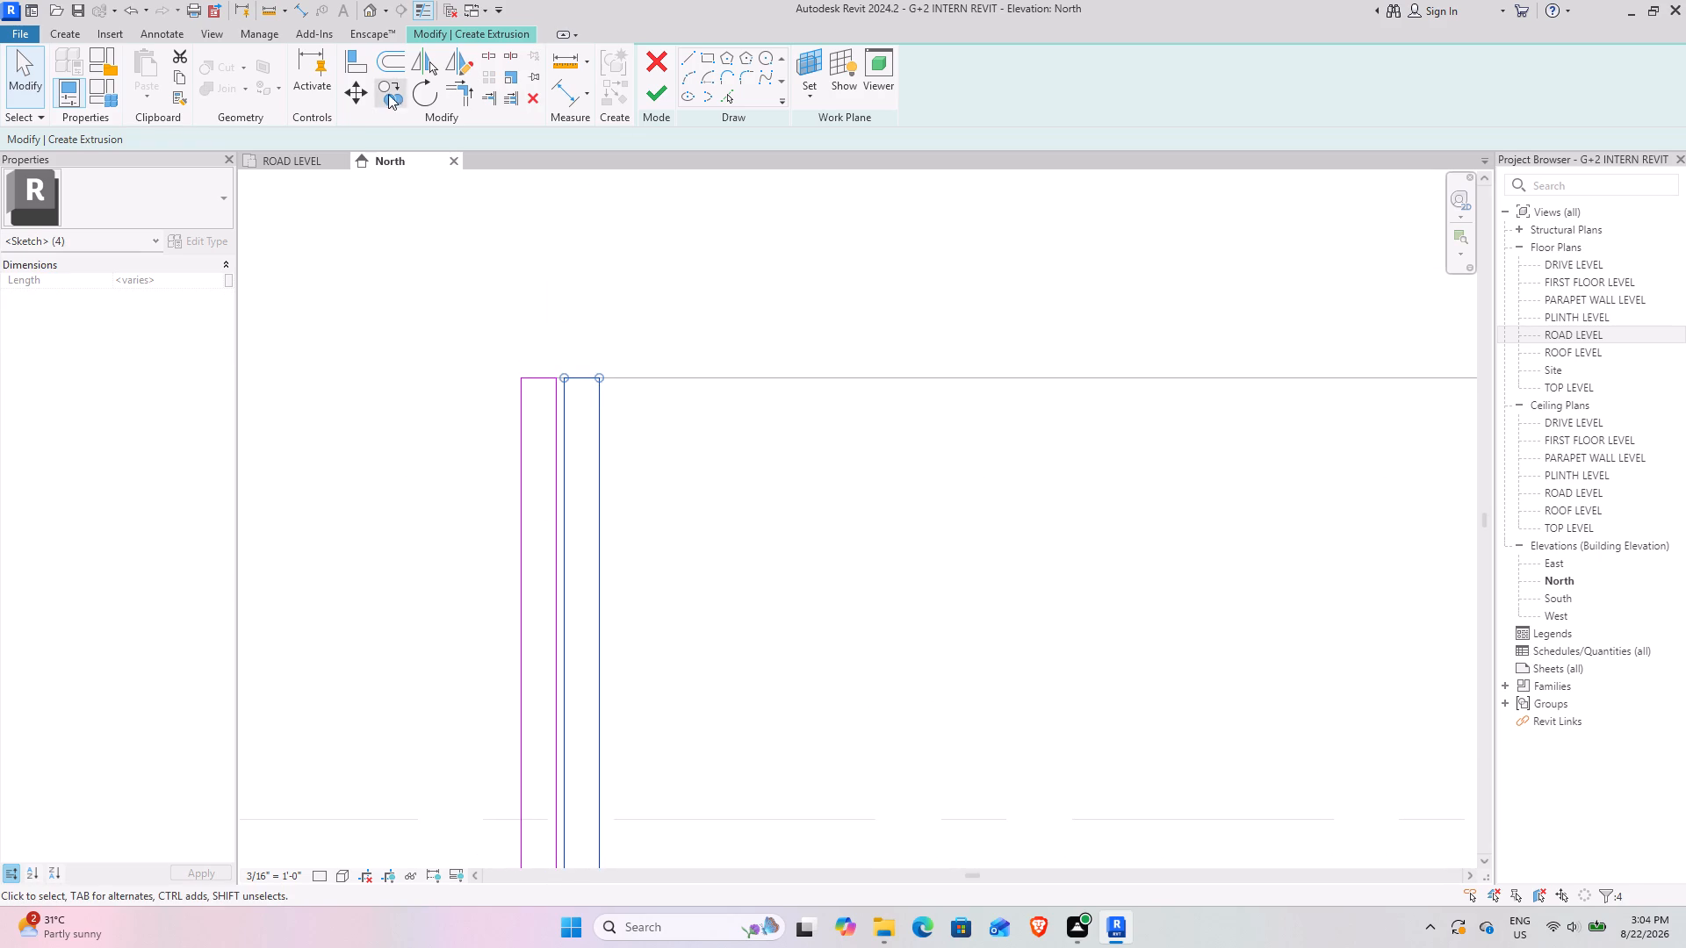
{"action": "left_click", "coordinate": [394, 90]}
{"action": "scroll", "coordinate": [508, 369], "scroll_direction": "up", "scroll_amount": 7}
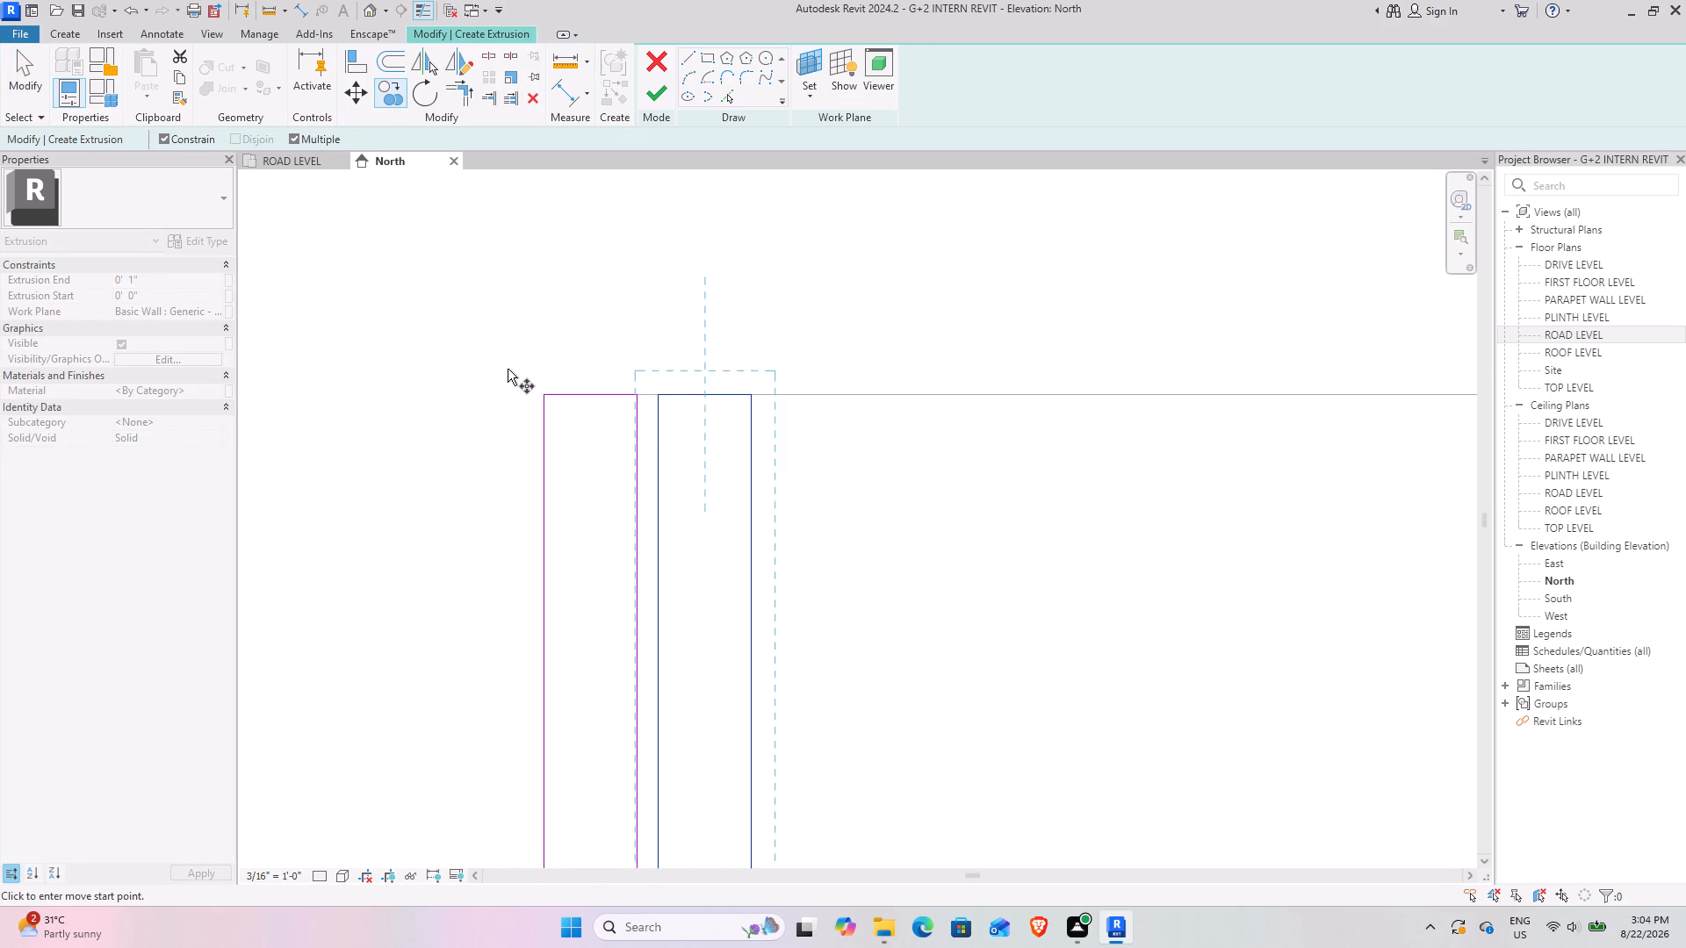
{"action": "scroll", "coordinate": [508, 369], "scroll_direction": "up", "scroll_amount": 3}
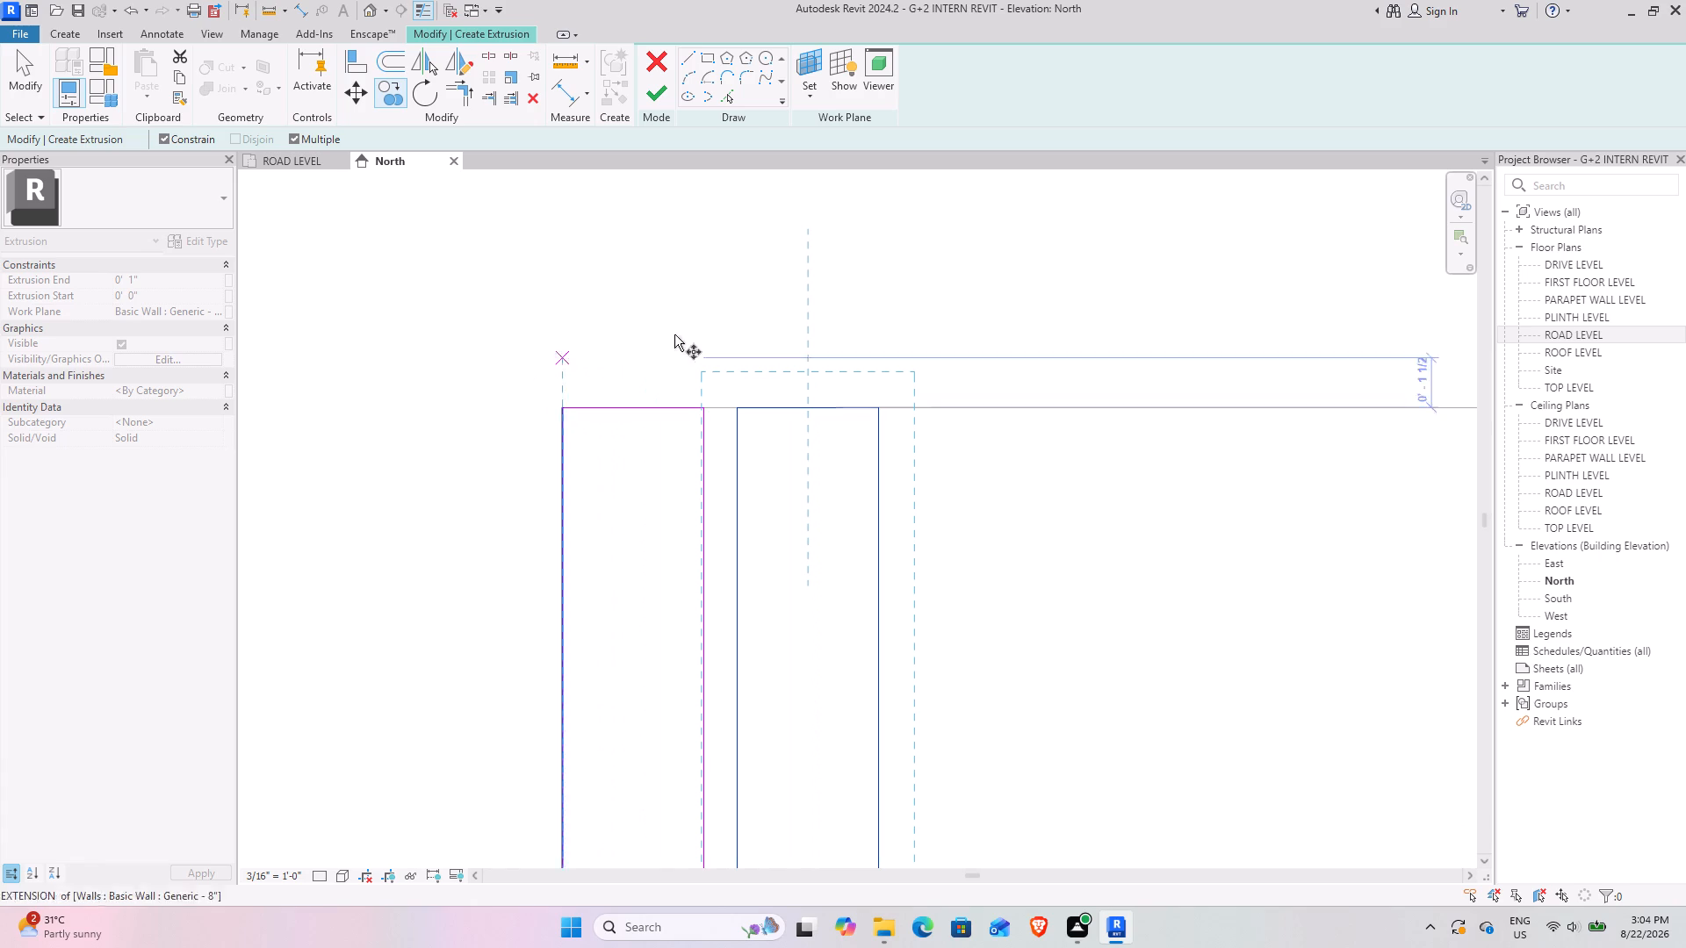
{"action": "left_click", "coordinate": [708, 409]}
{"action": "left_click", "coordinate": [883, 409]}
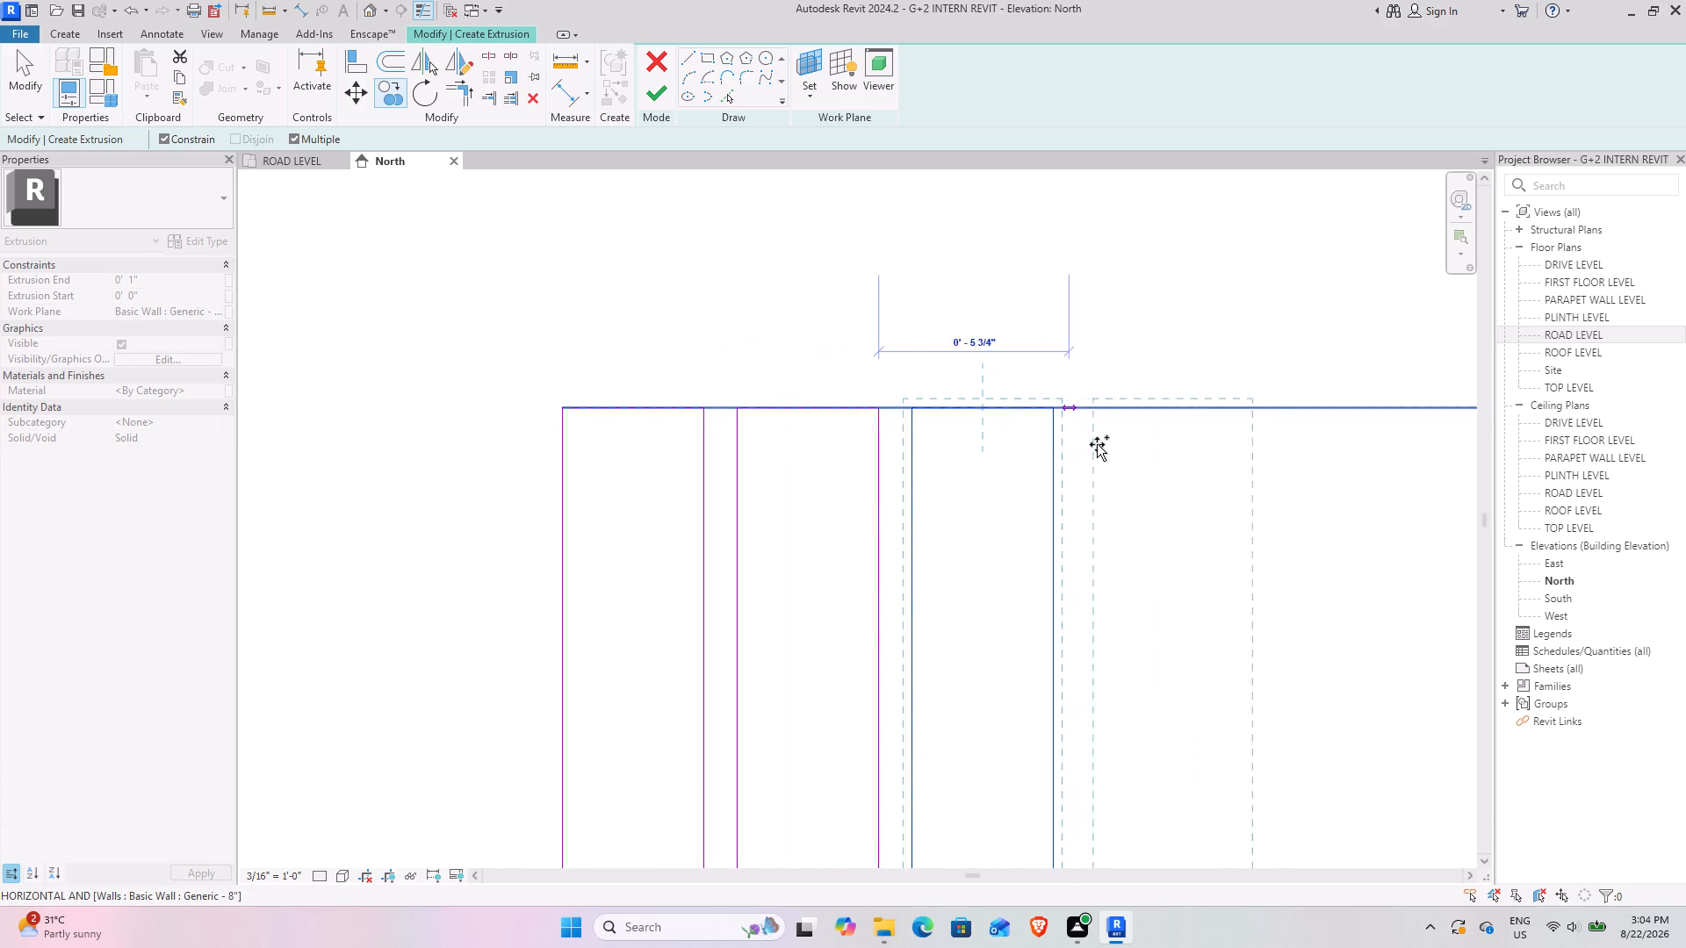
Place four more copies of the strip along the wall's top edge at the same spacing, making seven strips.
{"action": "middle_click_drag", "start_coordinate": [1094, 444], "coordinate": [640, 426]}
{"action": "left_click", "coordinate": [602, 395]}
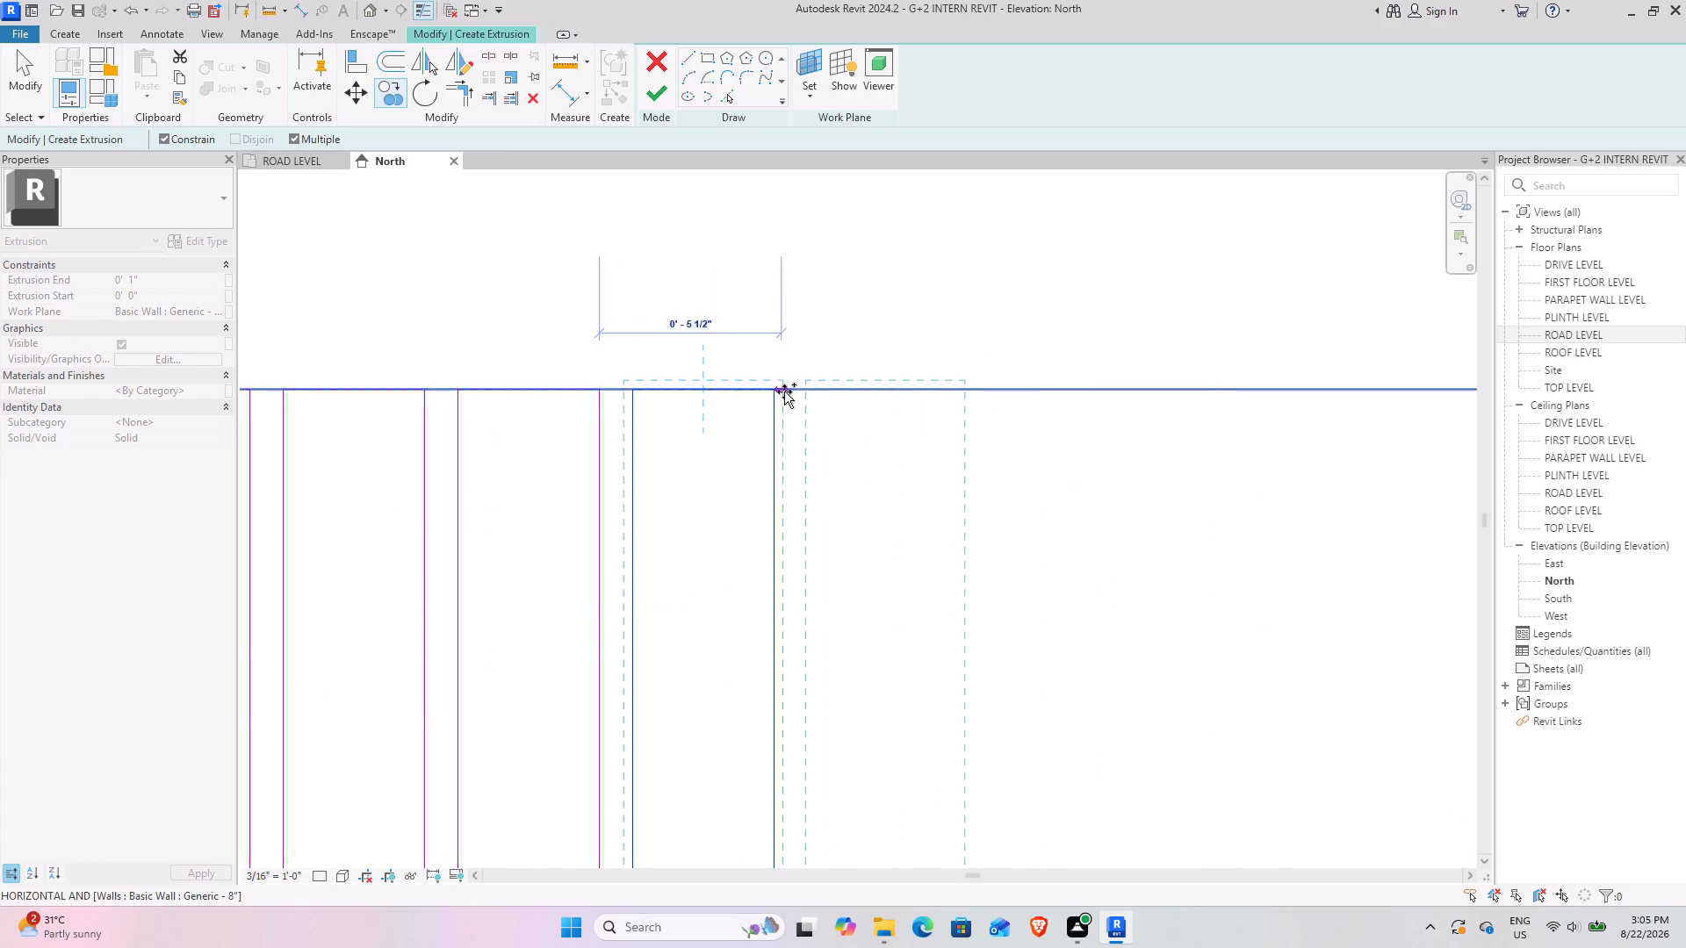
{"action": "left_click", "coordinate": [772, 391]}
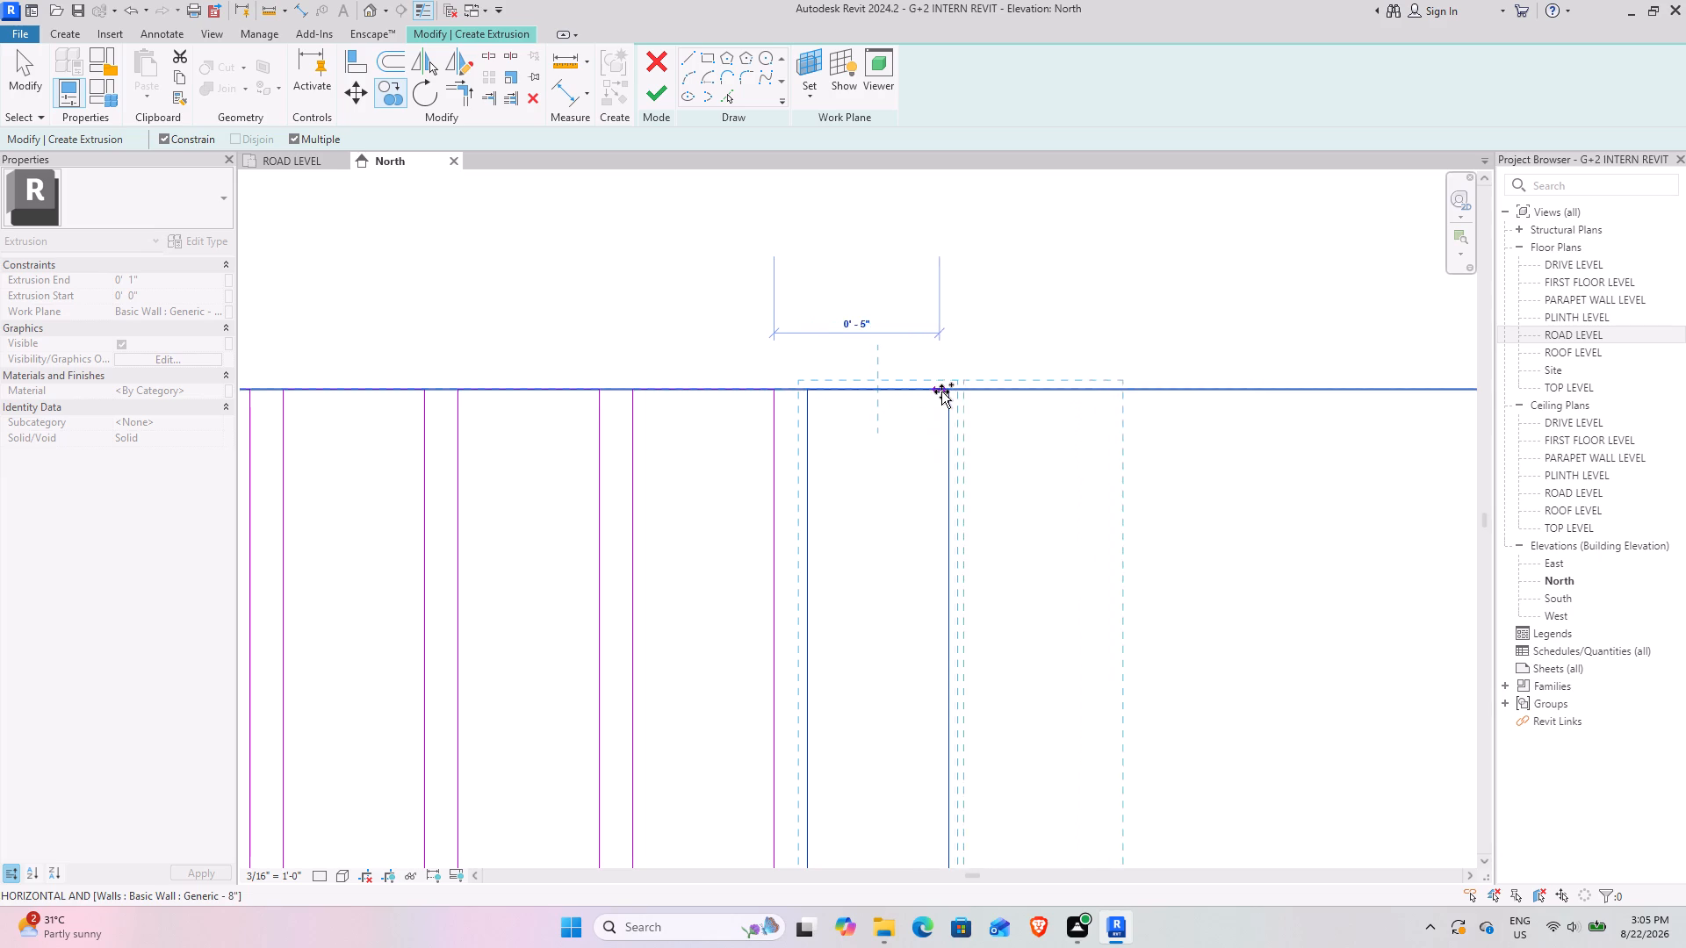
{"action": "left_click", "coordinate": [944, 391]}
{"action": "left_click", "coordinate": [1124, 394]}
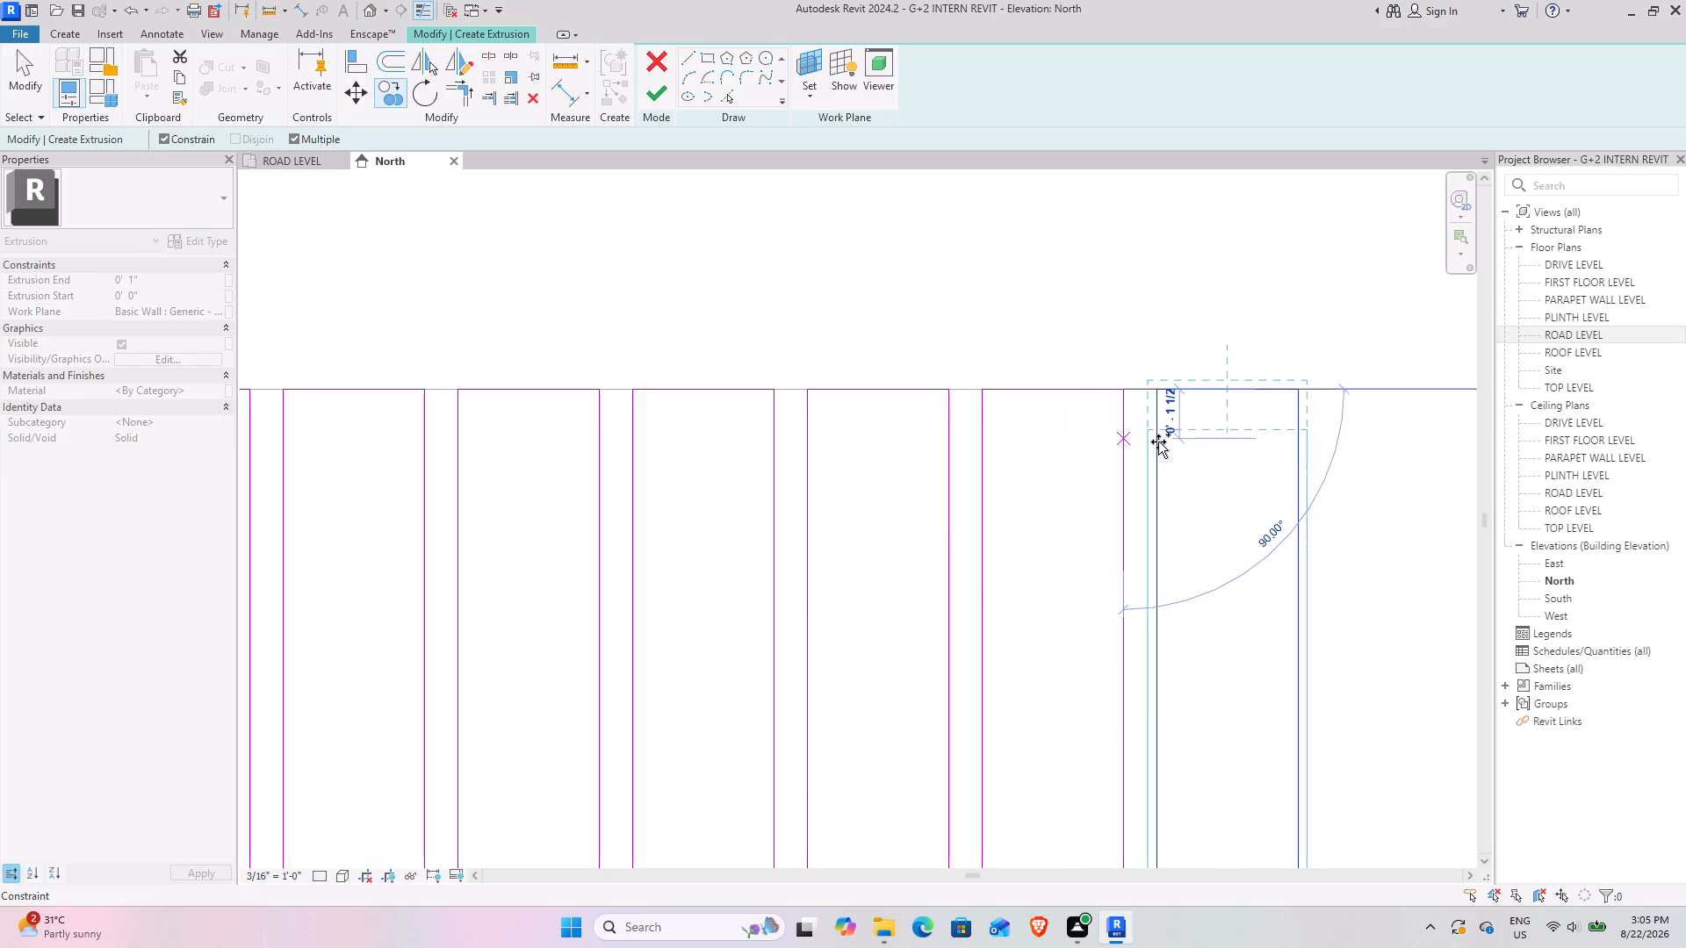
{"action": "key", "text": "Escape"}
{"action": "scroll", "coordinate": [1152, 440], "scroll_direction": "down", "scroll_amount": 9}
{"action": "middle_click_drag", "start_coordinate": [1078, 498], "coordinate": [744, 389]}
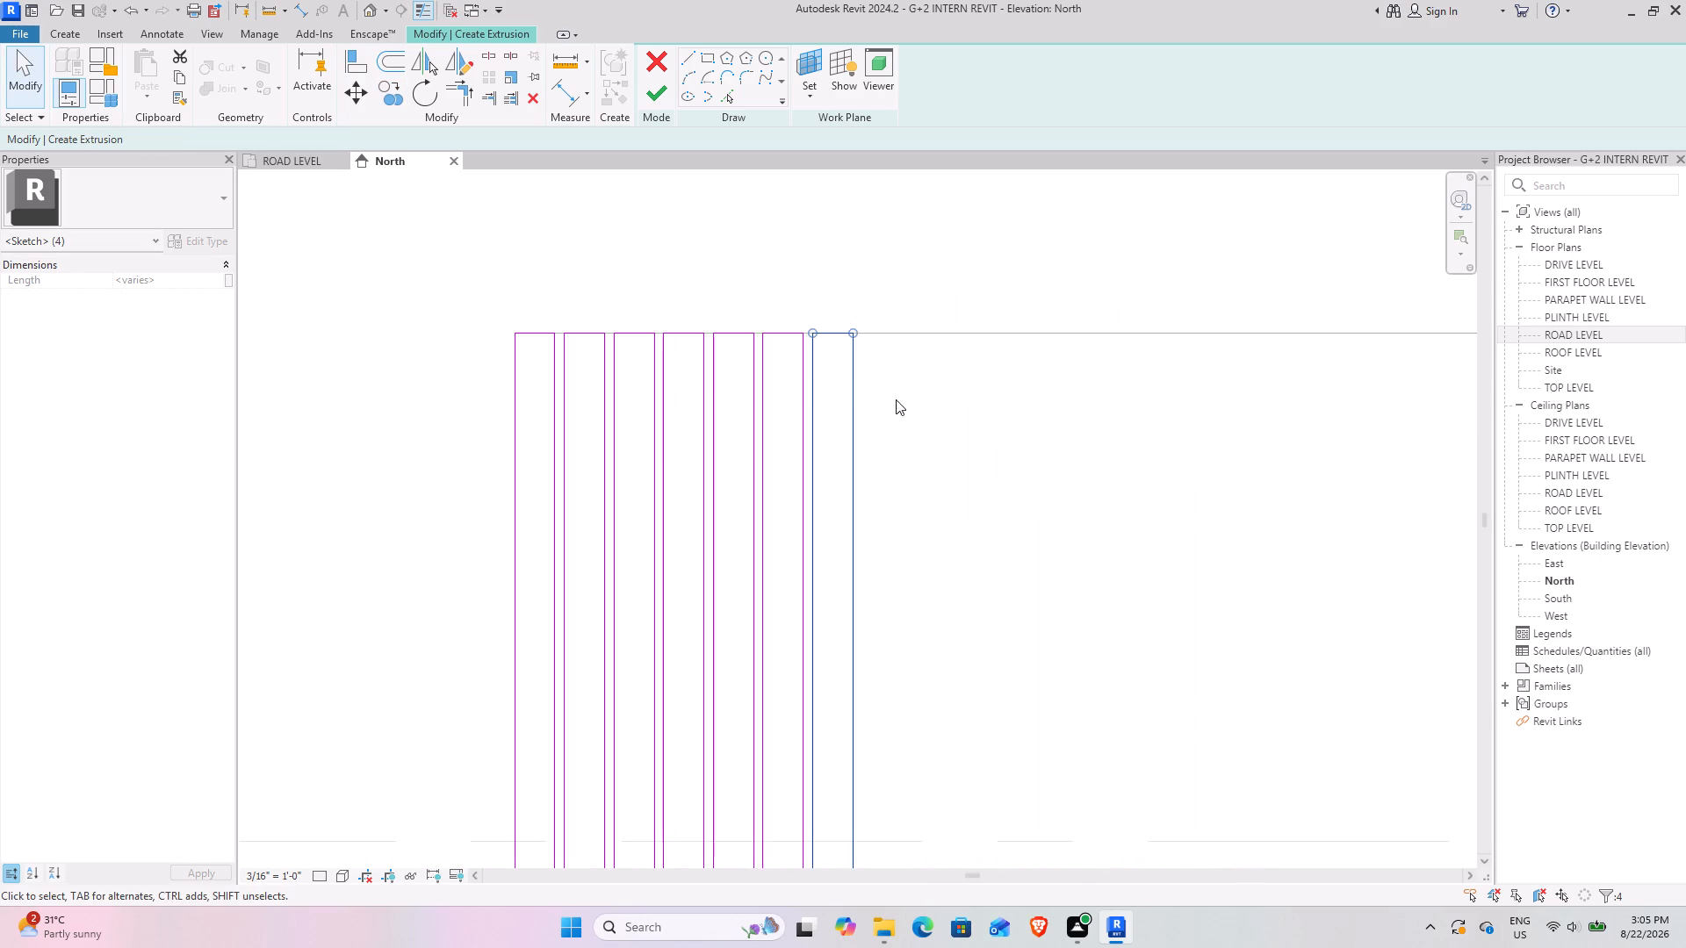
{"action": "left_click", "coordinate": [980, 455]}
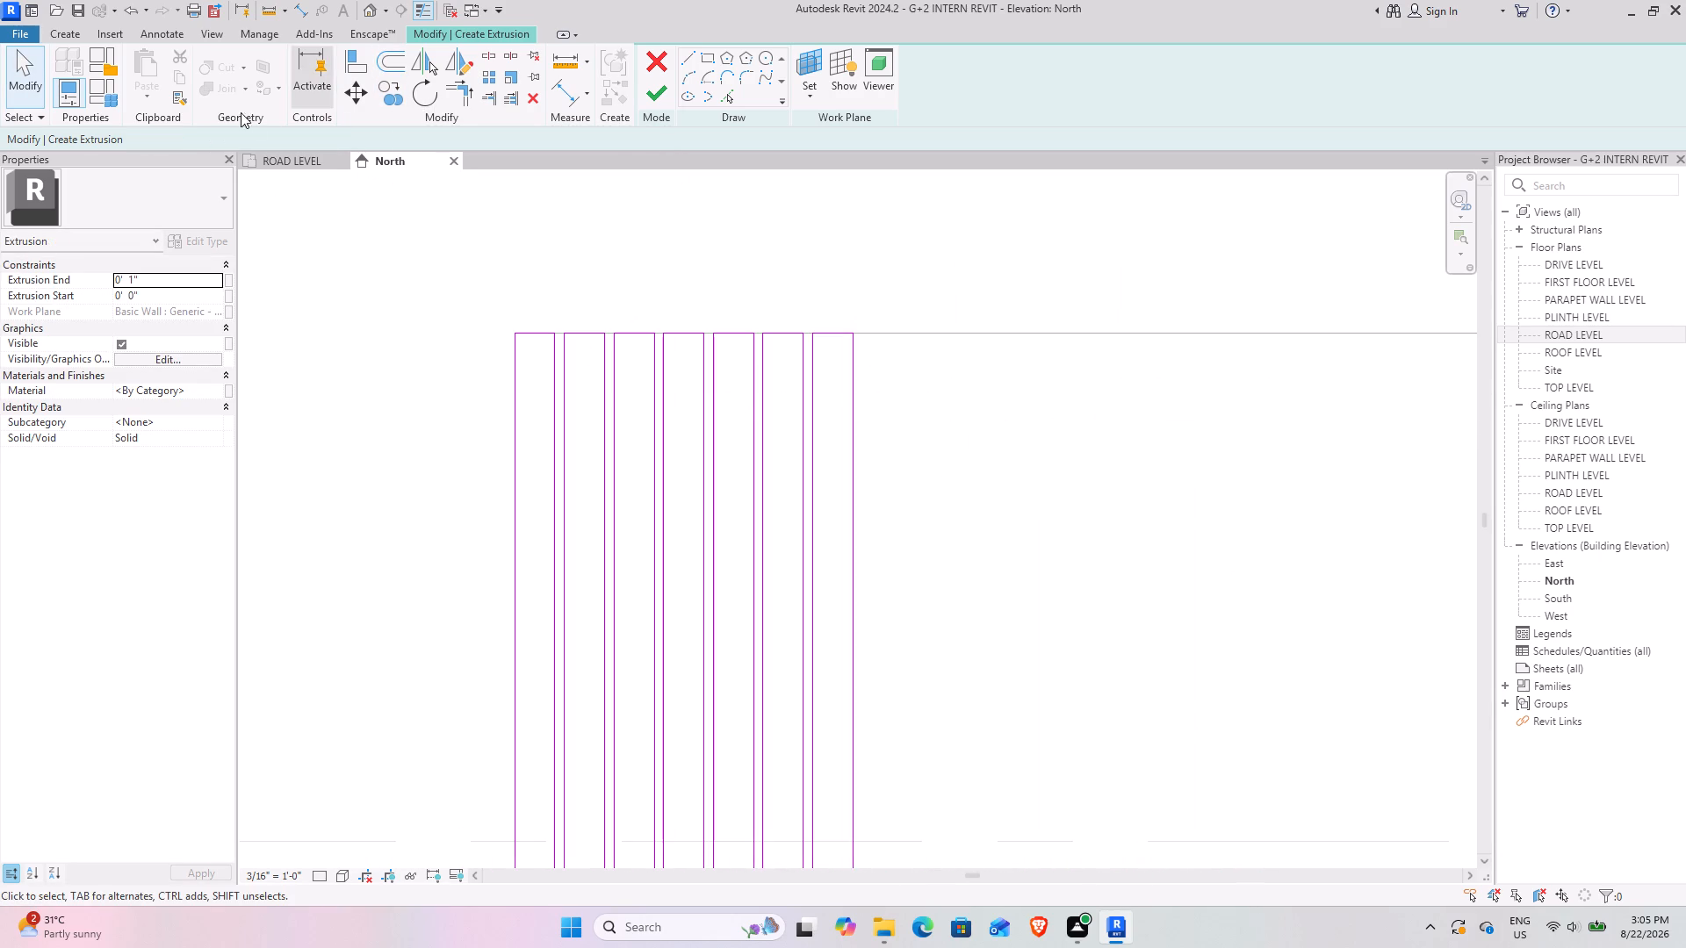
Measure the overall width of the seven strips from the first strip's outer edge to the last strip's outer edge.
{"action": "left_click", "coordinate": [298, 7]}
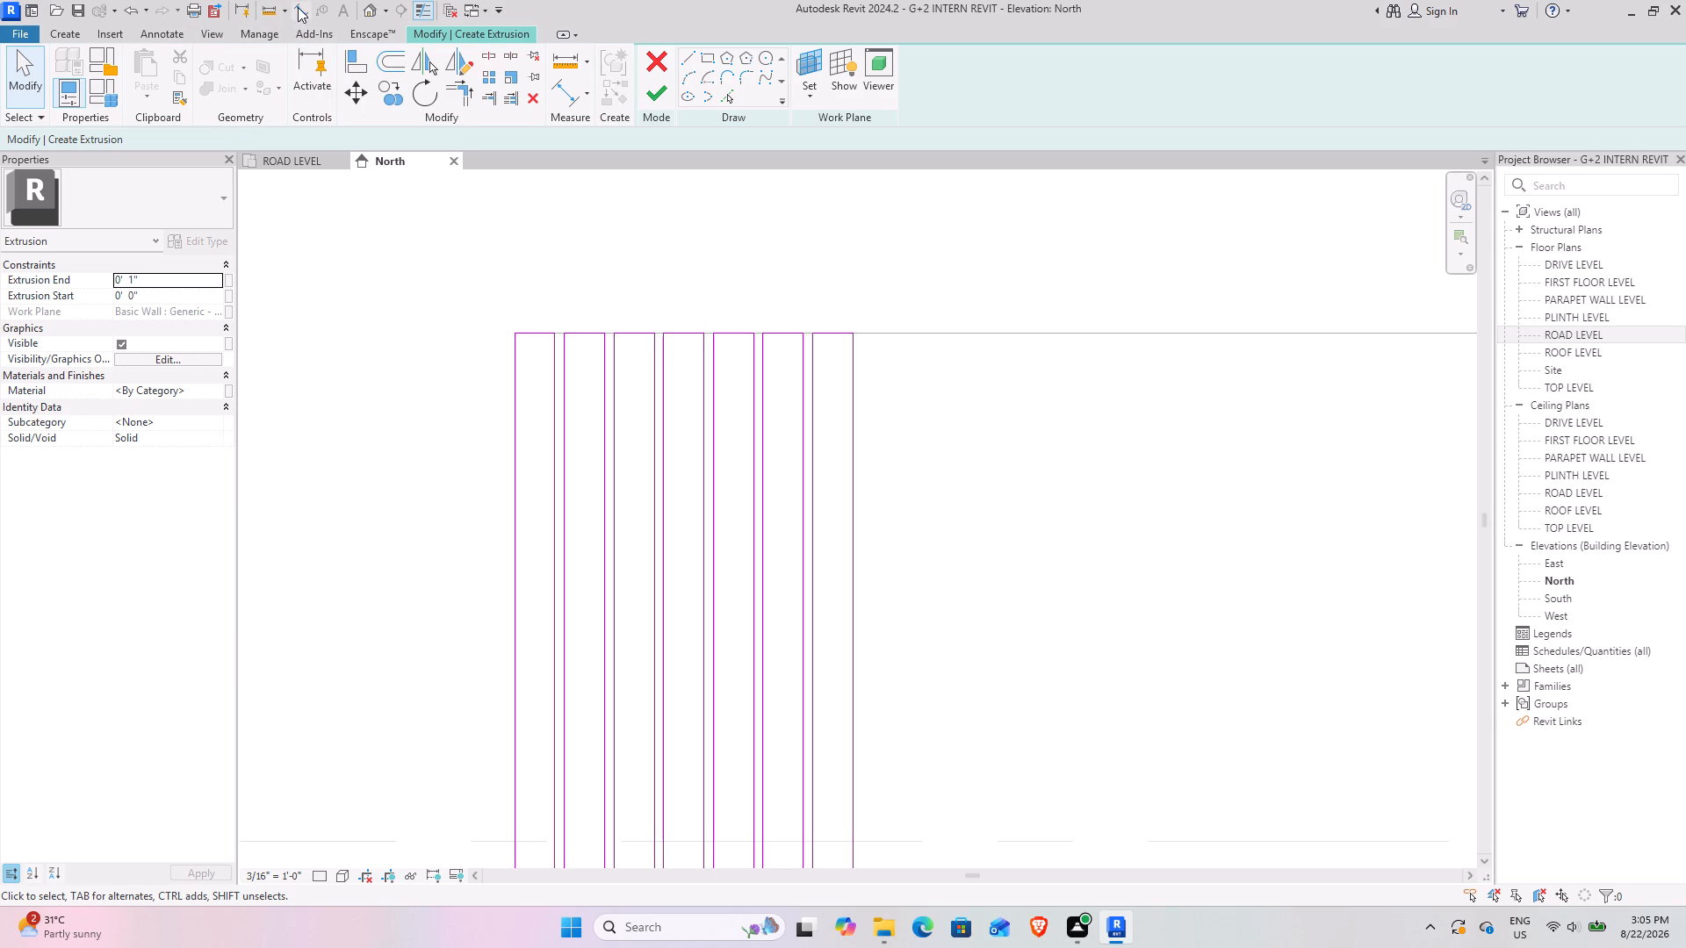
{"action": "left_click", "coordinate": [515, 343]}
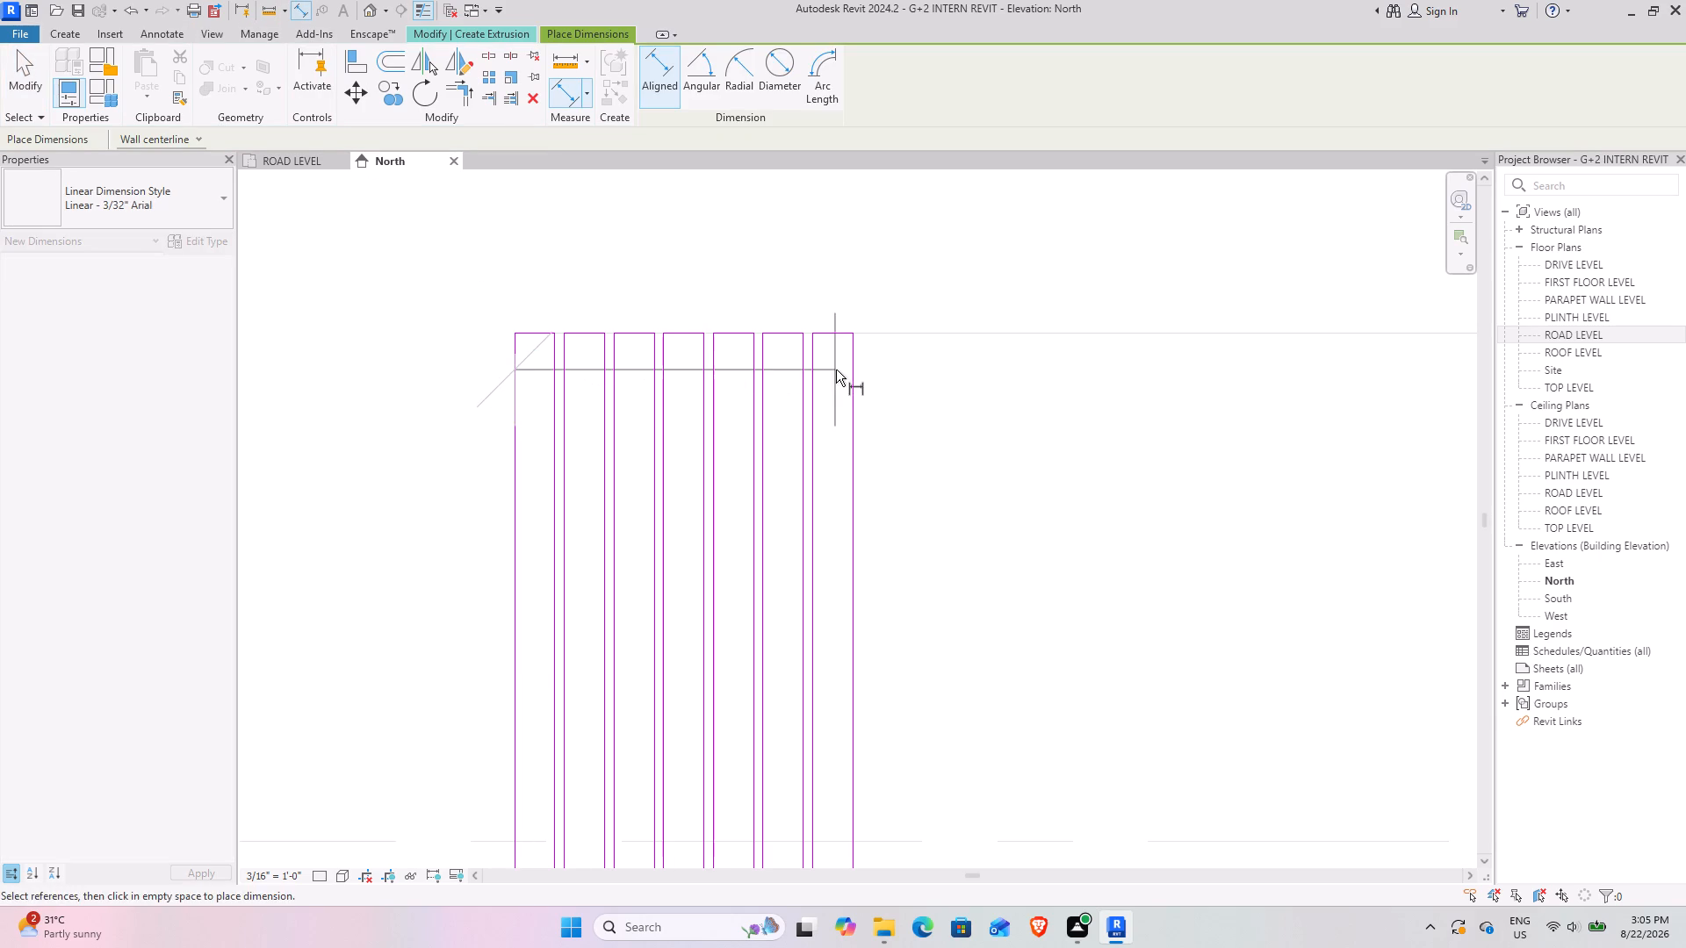
{"action": "left_click", "coordinate": [853, 372]}
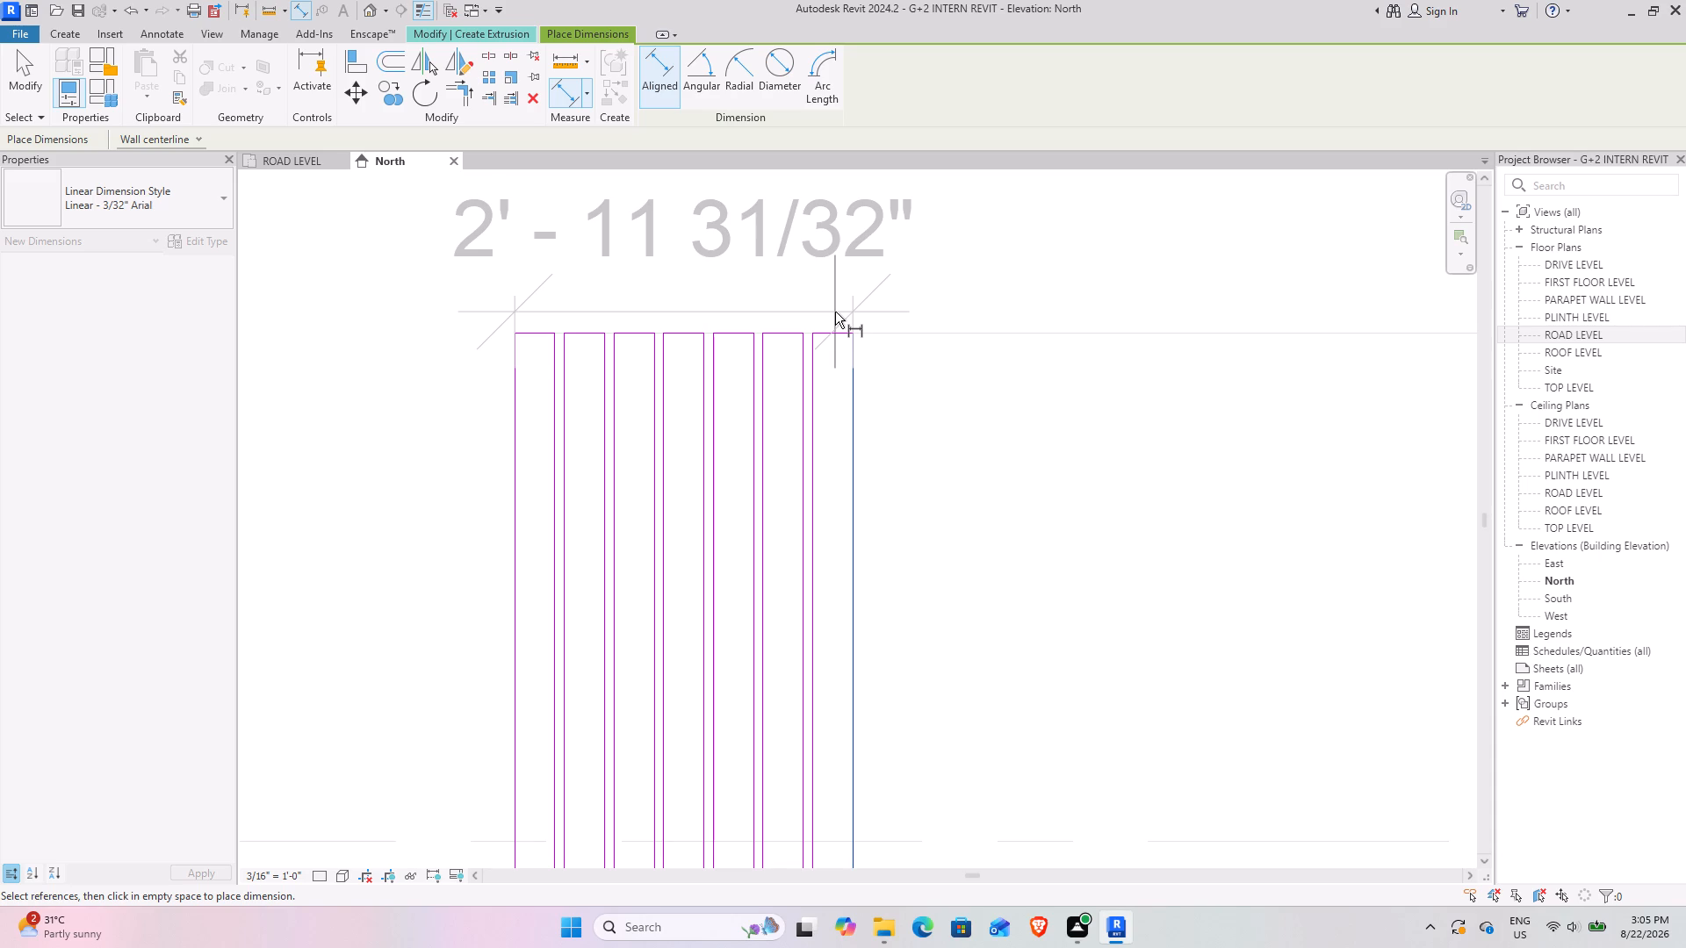
{"action": "key", "text": "Escape"}
{"action": "key", "text": "Escape"}
Finish the seven-strip extrusion sketch at 1" depth and finish the in-place model.
{"action": "scroll", "coordinate": [977, 415], "scroll_direction": "down", "scroll_amount": 5}
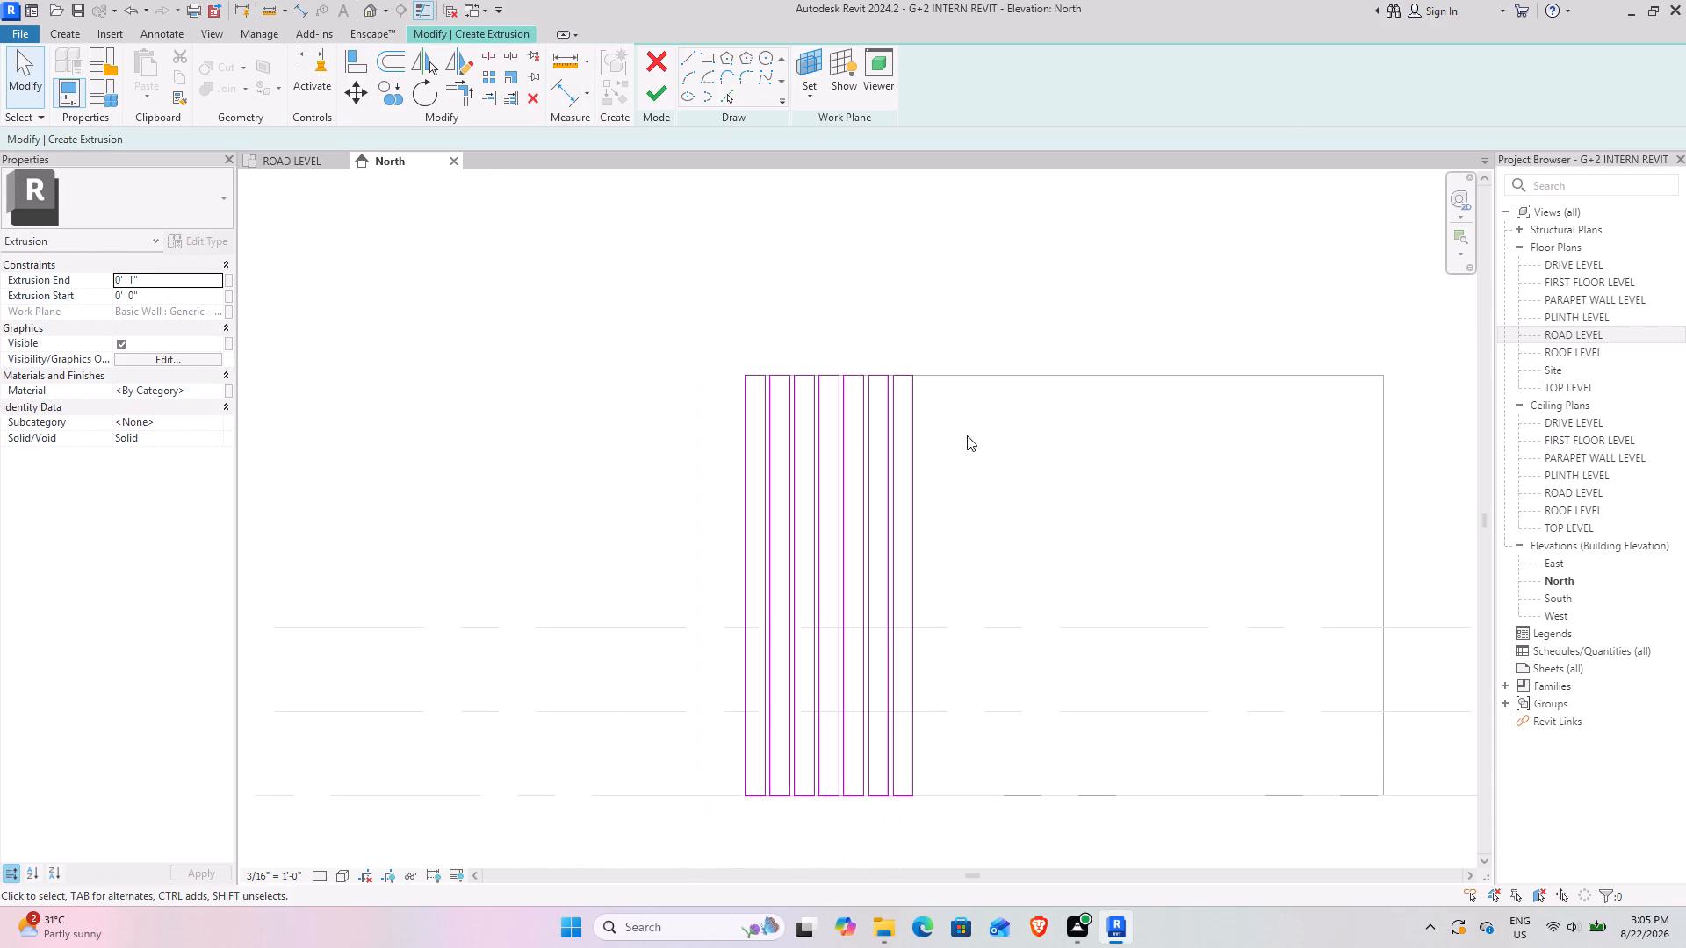
{"action": "middle_click_drag", "start_coordinate": [967, 465], "coordinate": [847, 391]}
{"action": "middle_click", "coordinate": [843, 389]}
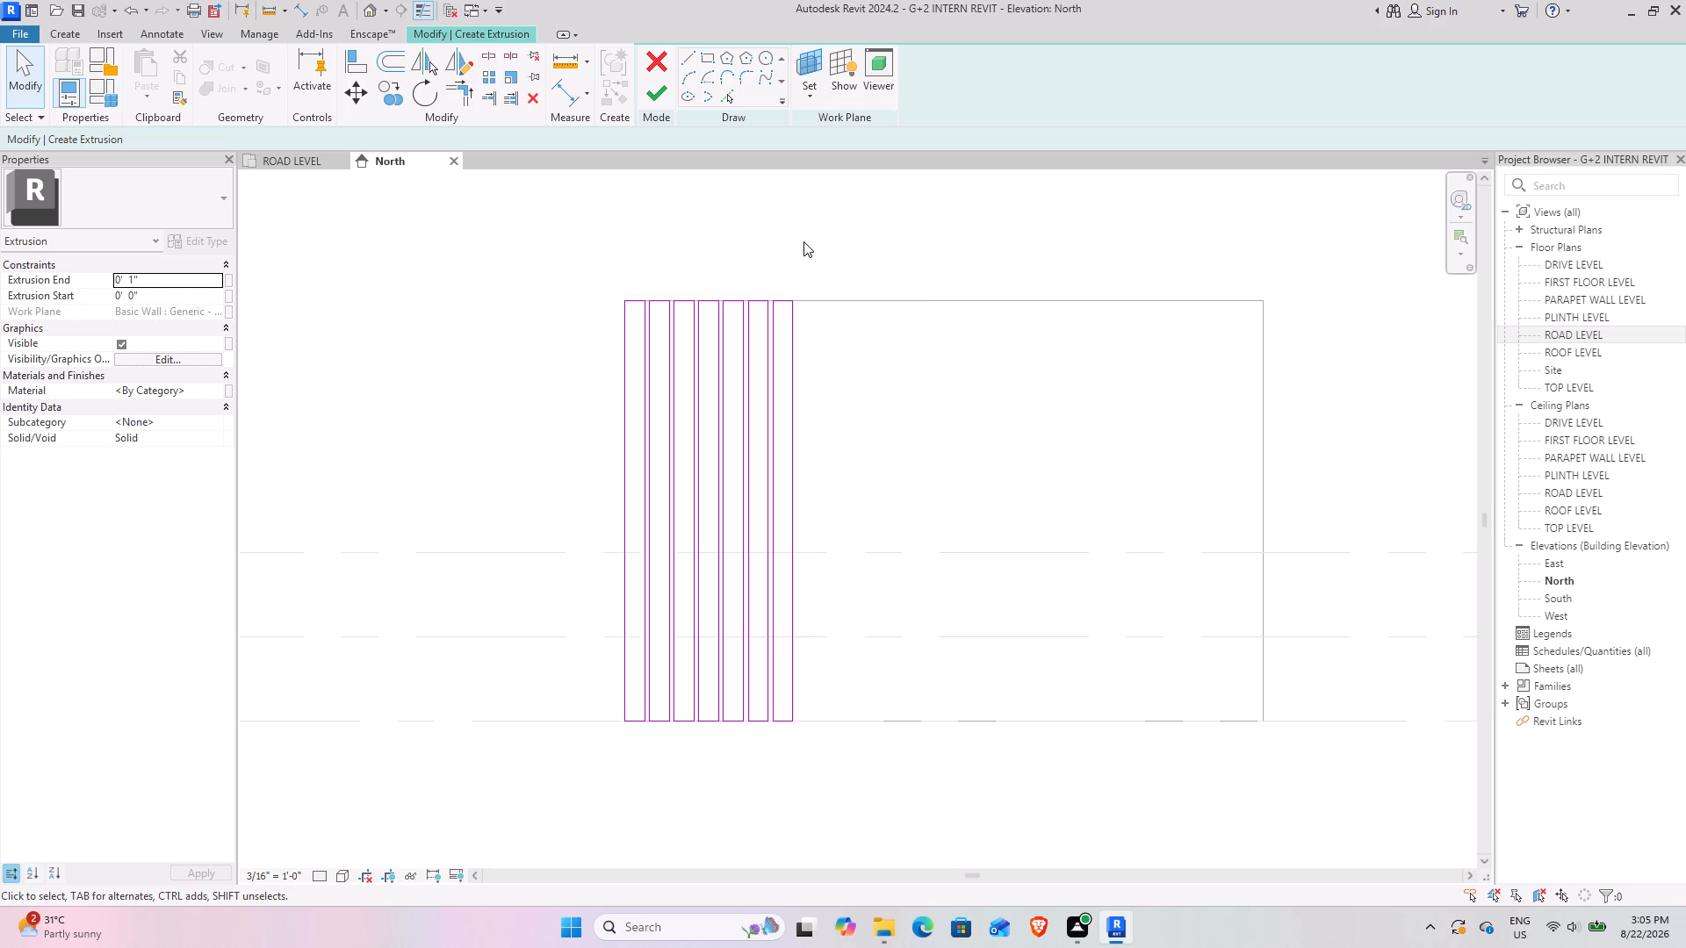
{"action": "left_click", "coordinate": [661, 86]}
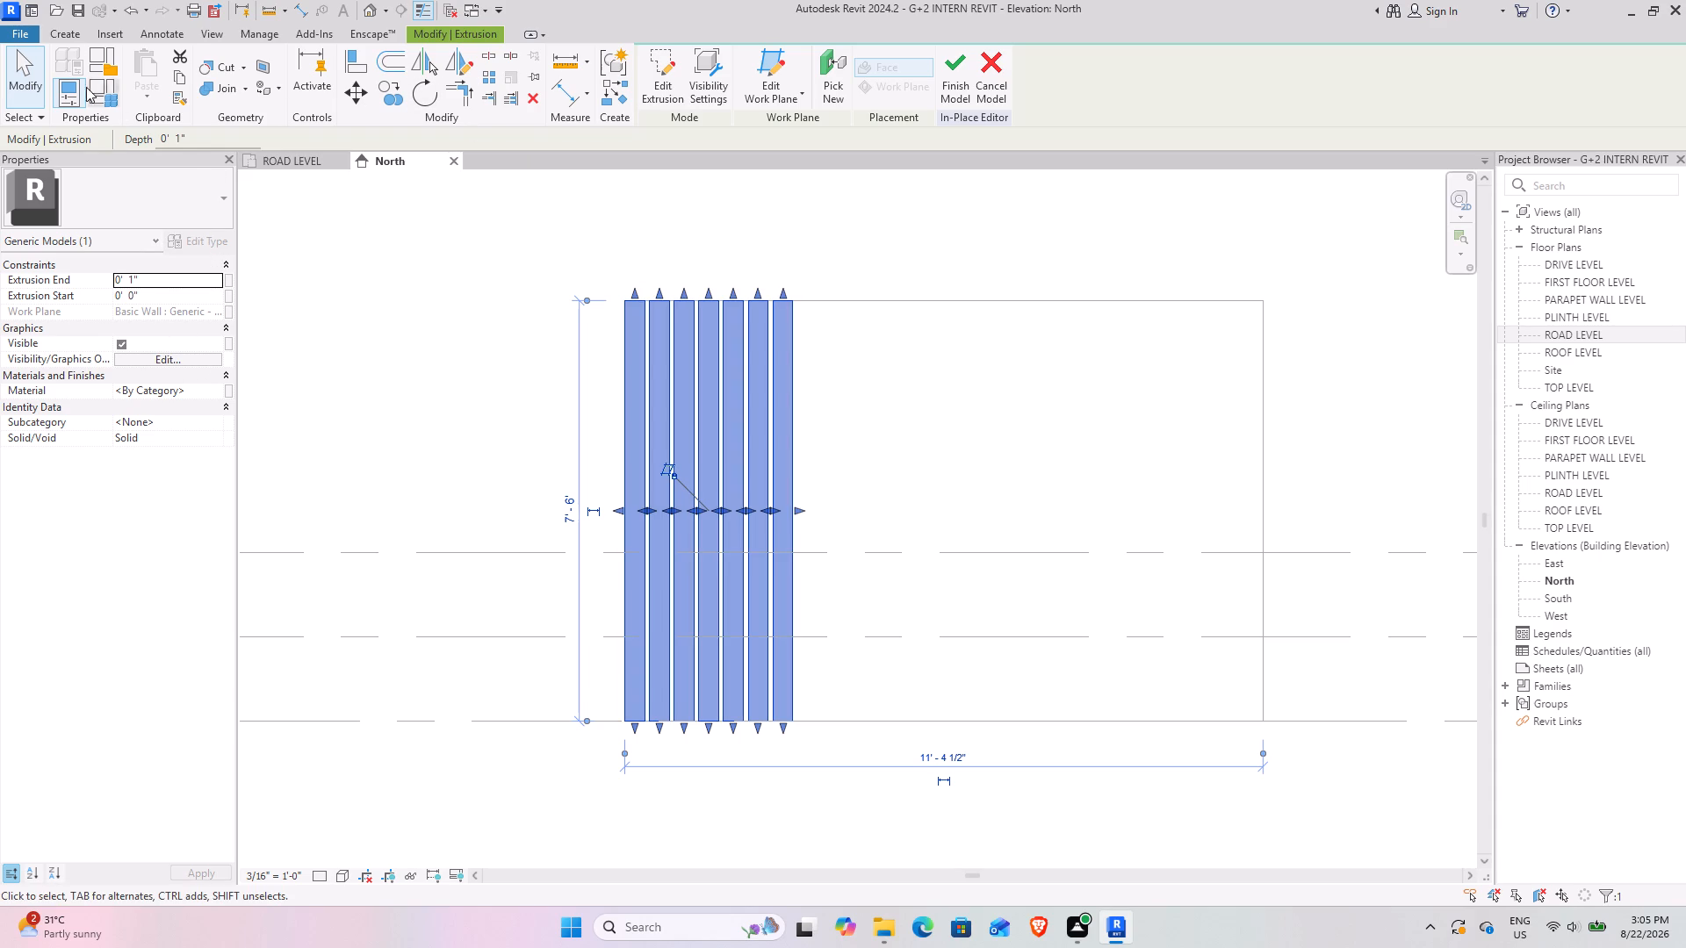
{"action": "left_click", "coordinate": [963, 83]}
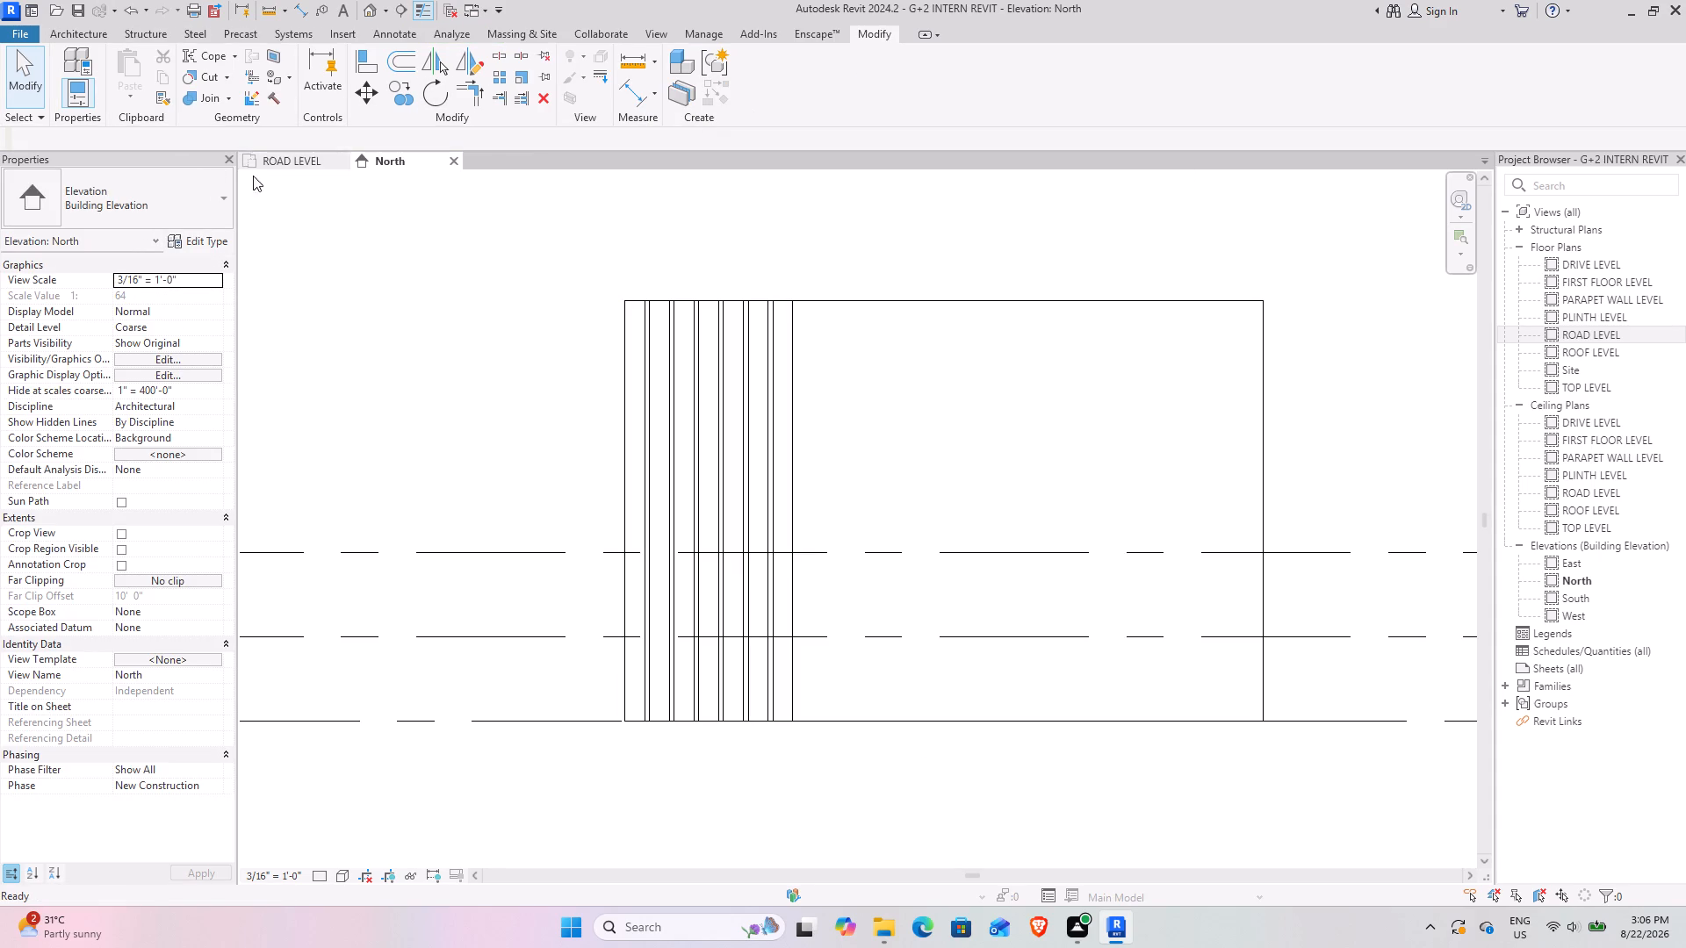
Examine the raised vertical strips on the wall in the default 3D view, from the strip side.
{"action": "left_click", "coordinate": [366, 5]}
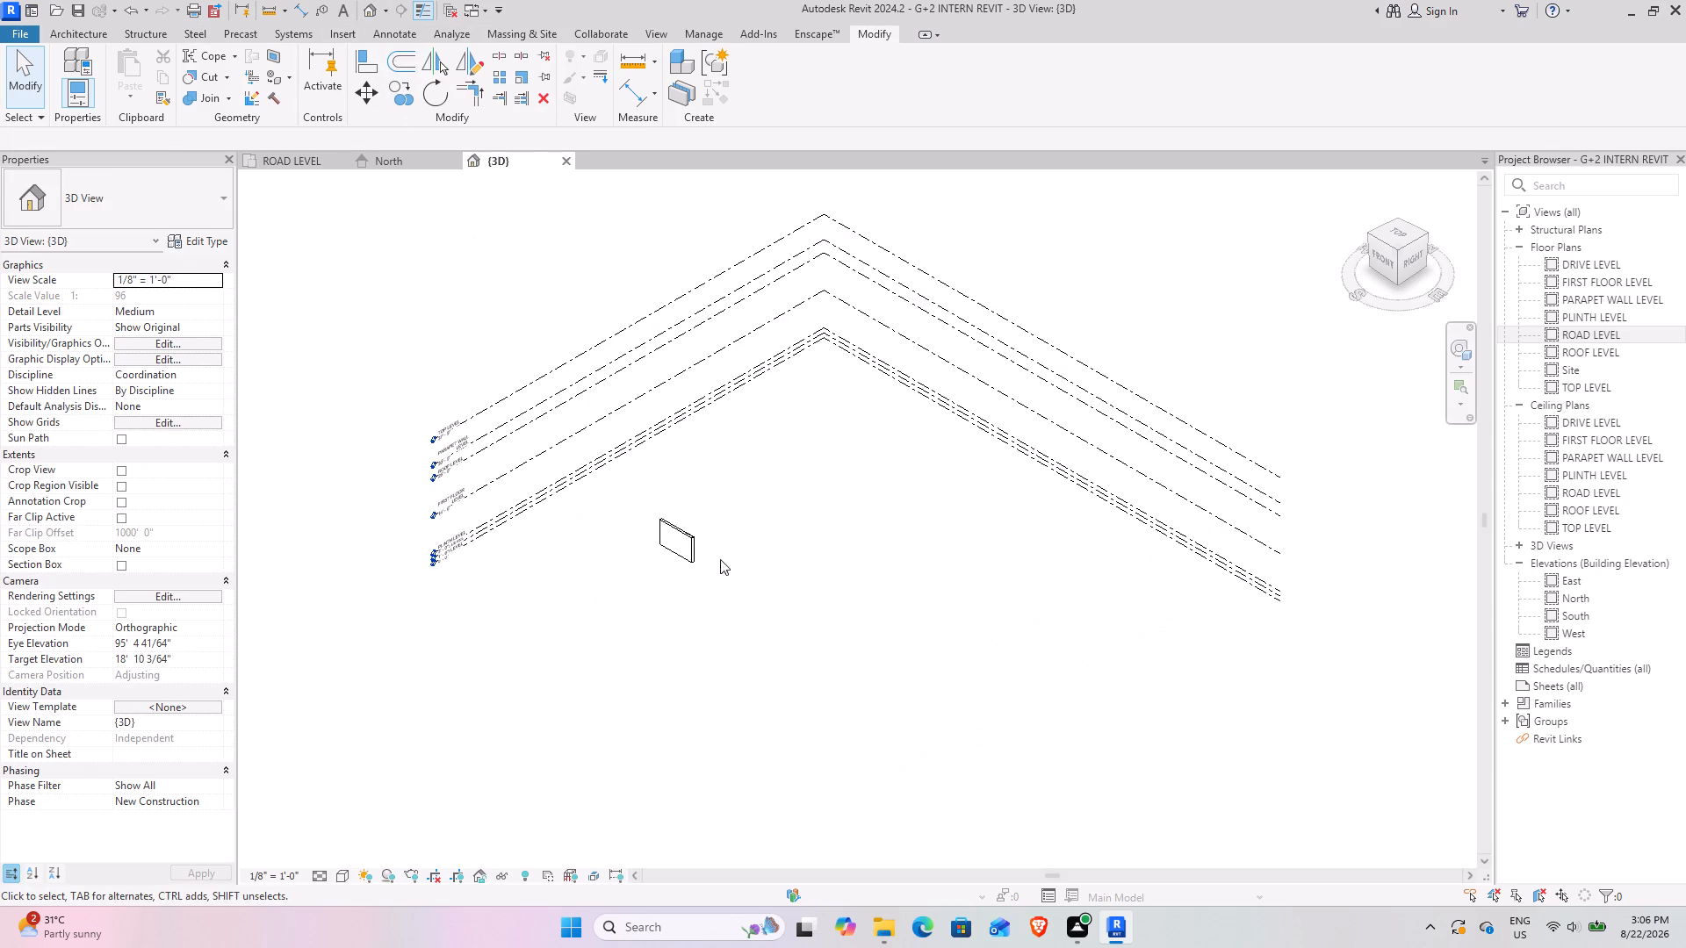
{"action": "scroll", "coordinate": [715, 595], "scroll_direction": "up", "scroll_amount": 8}
{"action": "middle_click_drag", "start_coordinate": [617, 553], "coordinate": [576, 527], "text": "shift"}
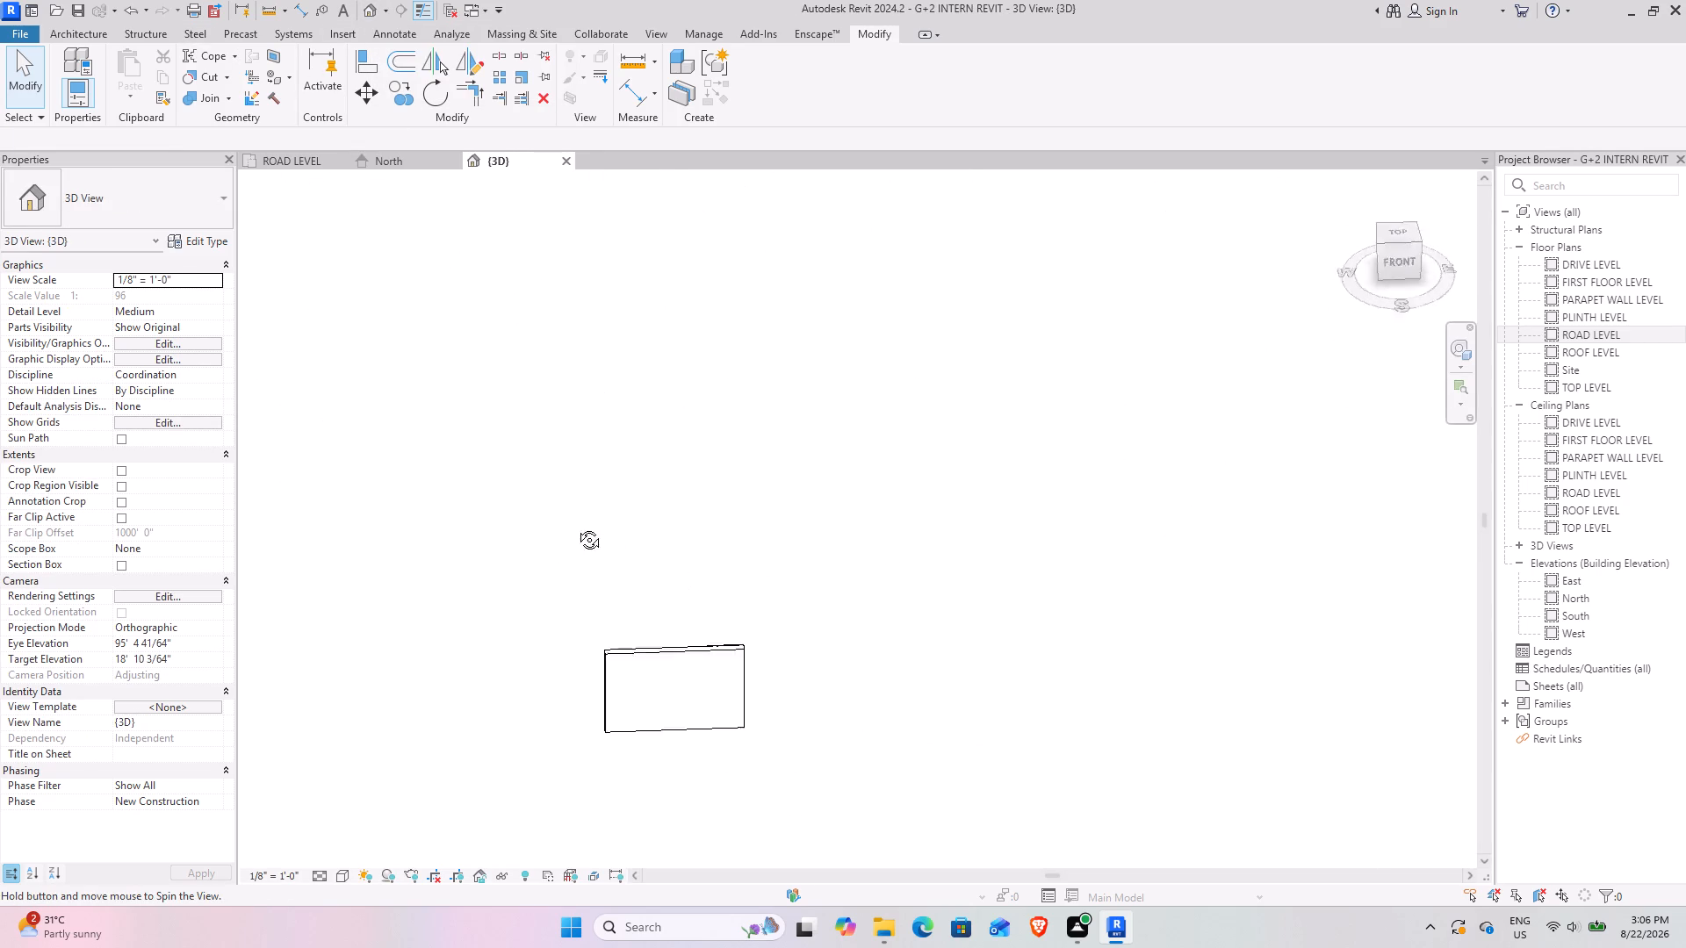
{"action": "middle_click_drag", "start_coordinate": [576, 527], "coordinate": [362, 532], "text": "shift"}
{"action": "middle_click_drag", "start_coordinate": [994, 402], "coordinate": [579, 532]}
{"action": "middle_click_drag", "start_coordinate": [724, 458], "coordinate": [652, 485]}
{"action": "scroll", "coordinate": [731, 330], "scroll_direction": "up", "scroll_amount": 11}
{"action": "middle_click_drag", "start_coordinate": [640, 548], "coordinate": [590, 530], "text": "shift"}
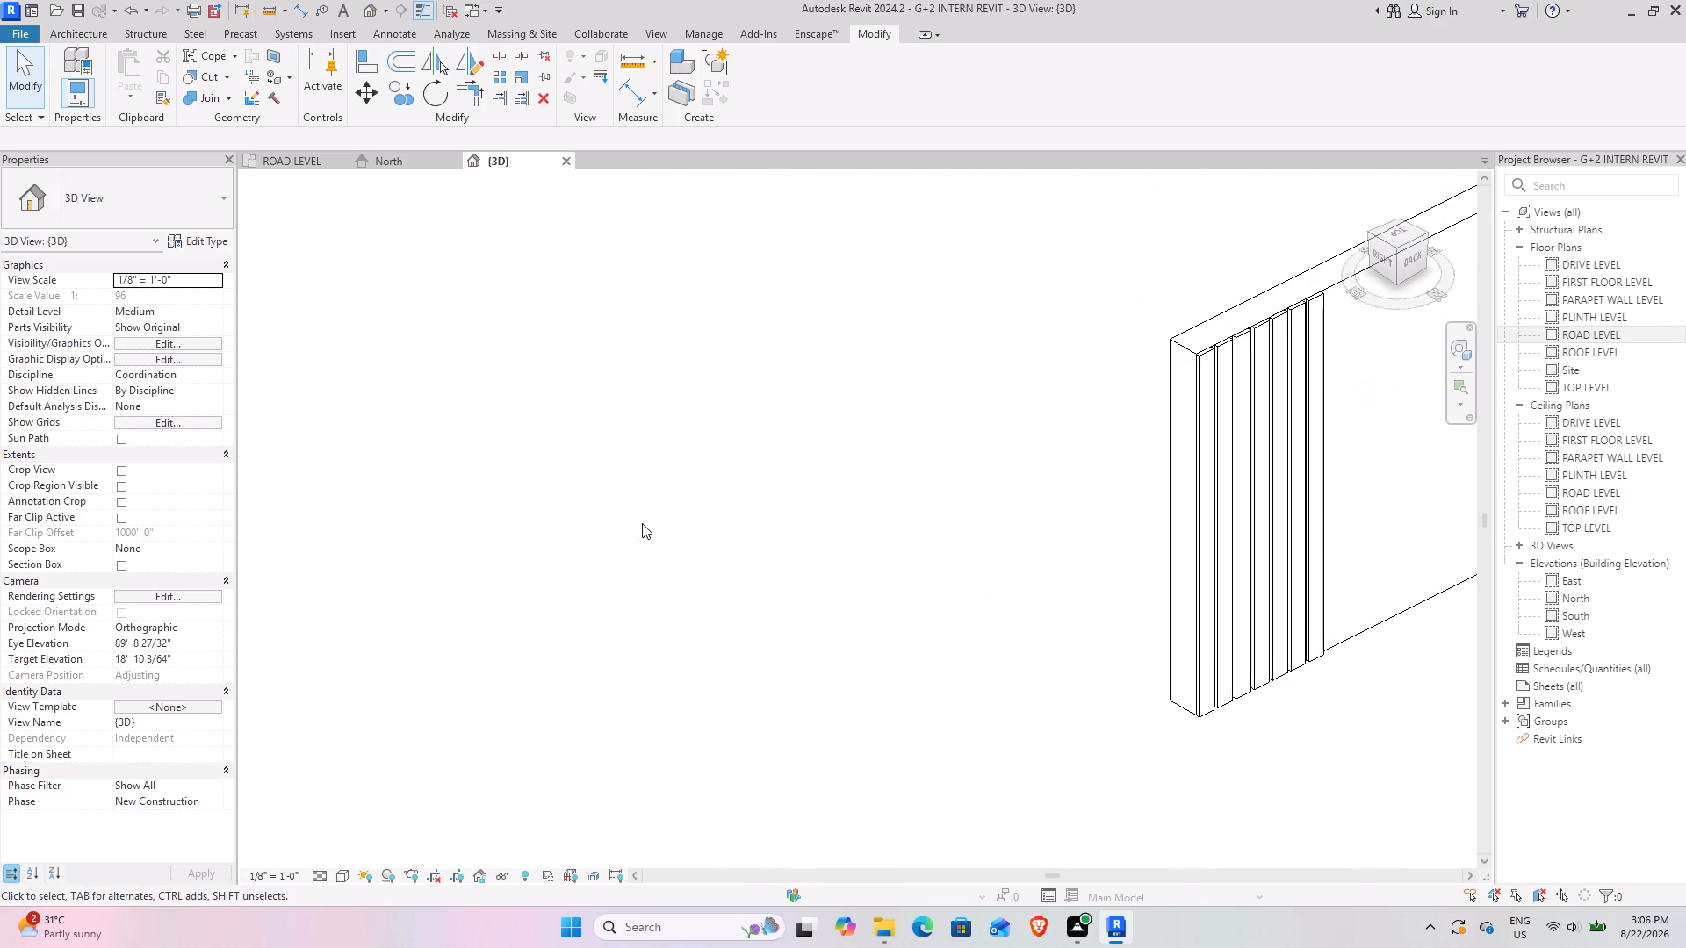
{"action": "middle_click_drag", "start_coordinate": [925, 495], "coordinate": [428, 483]}
{"action": "middle_click_drag", "start_coordinate": [734, 474], "coordinate": [707, 500], "text": "shift"}
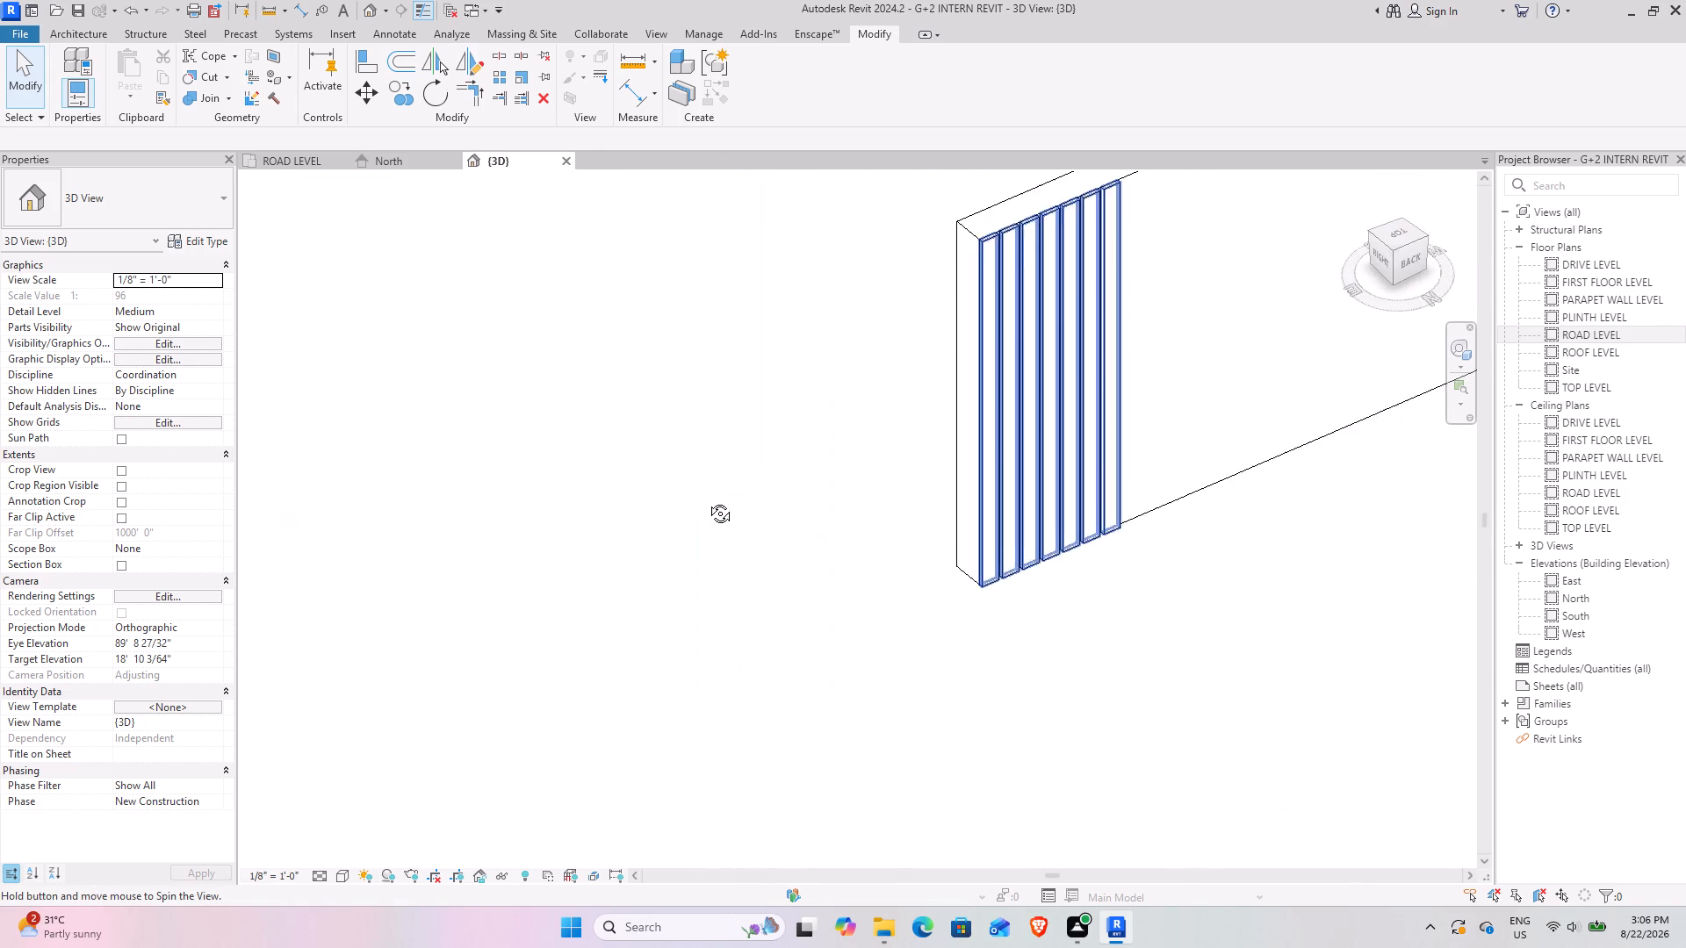
{"action": "middle_click_drag", "start_coordinate": [707, 500], "coordinate": [725, 502], "text": "shift"}
{"action": "middle_click_drag", "start_coordinate": [732, 442], "coordinate": [695, 548]}
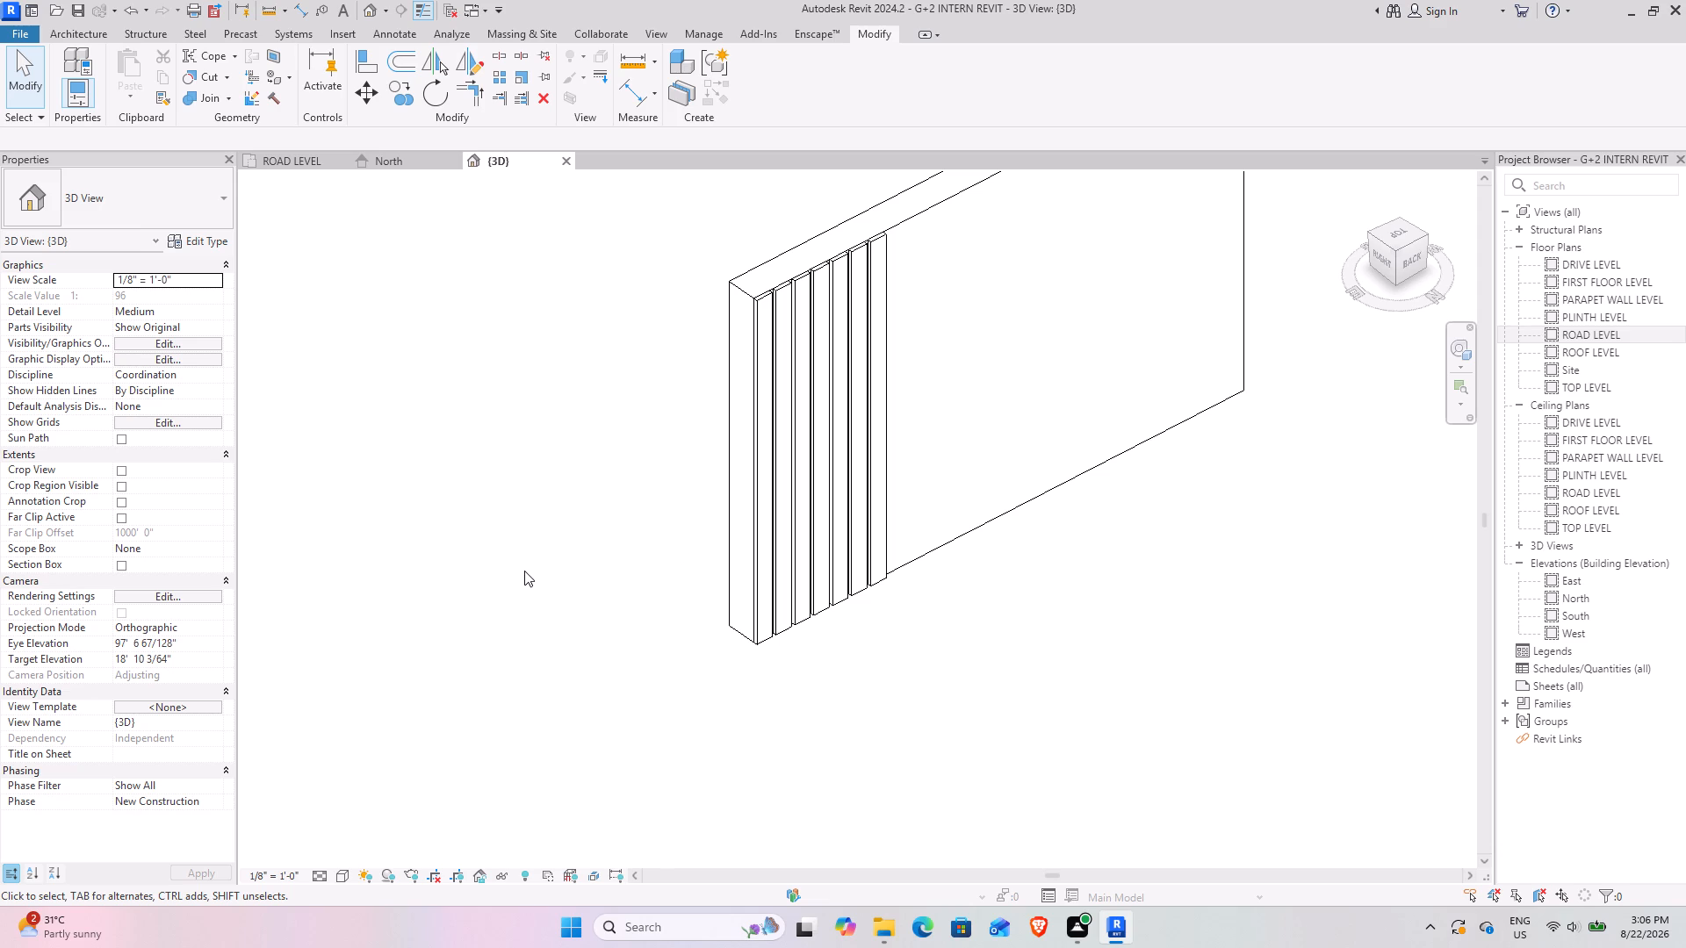
Look through the strip model's type properties for a material setting, leaving them as they are.
{"action": "left_click", "coordinate": [782, 408]}
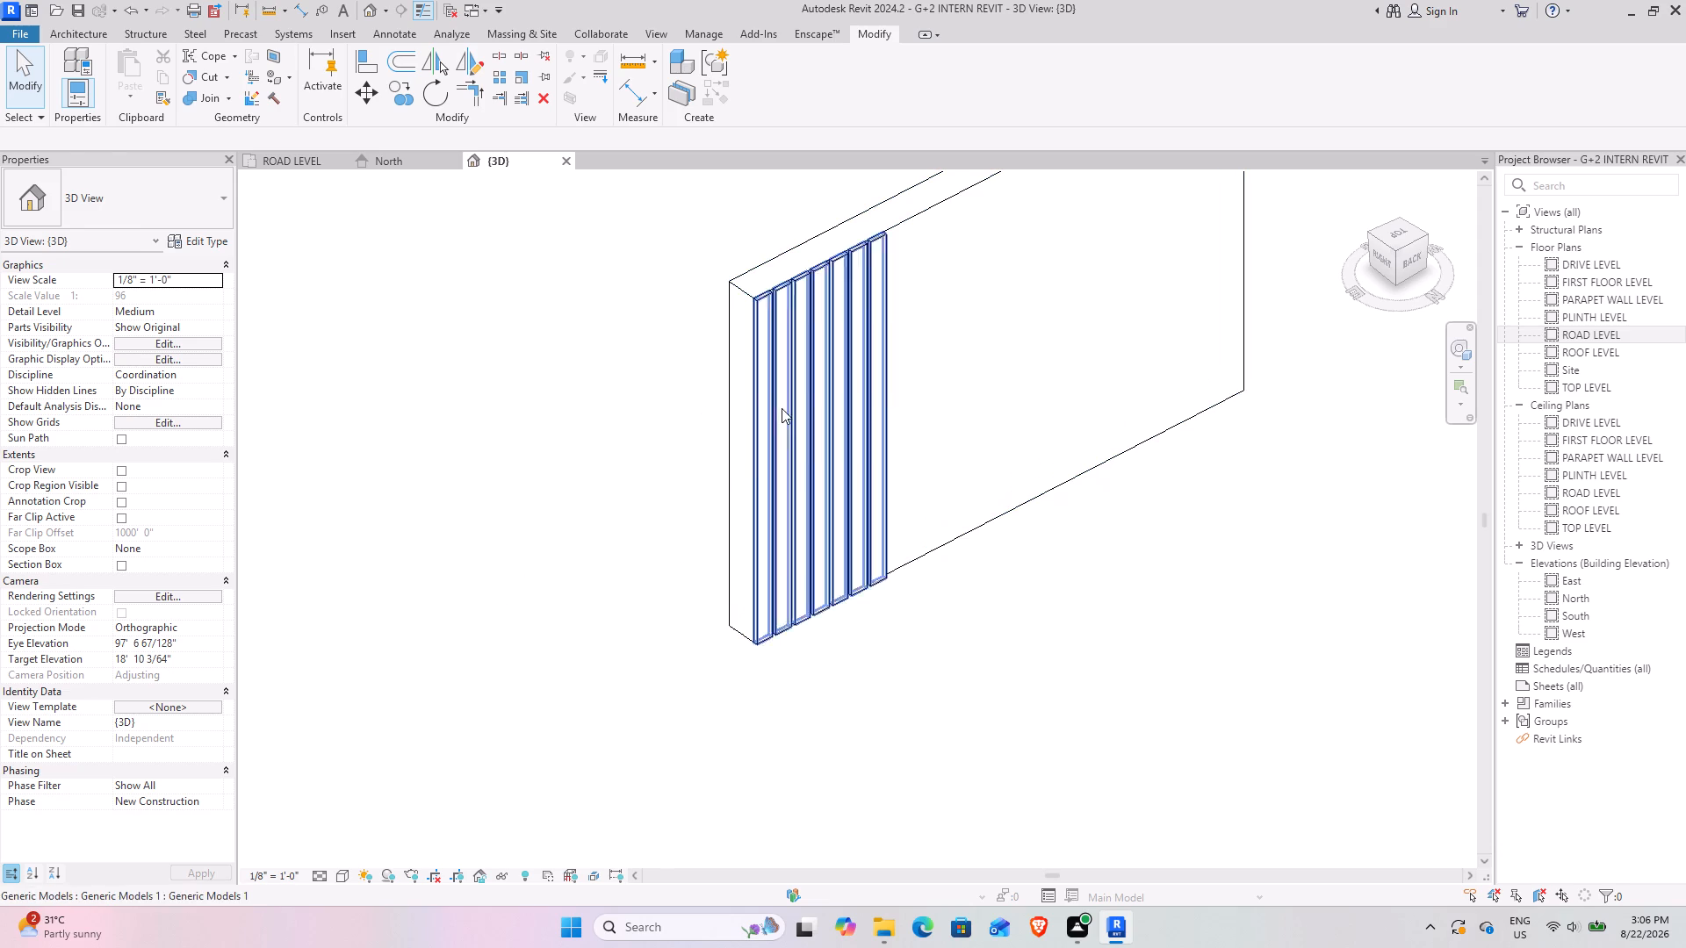
{"action": "left_click", "coordinate": [209, 236]}
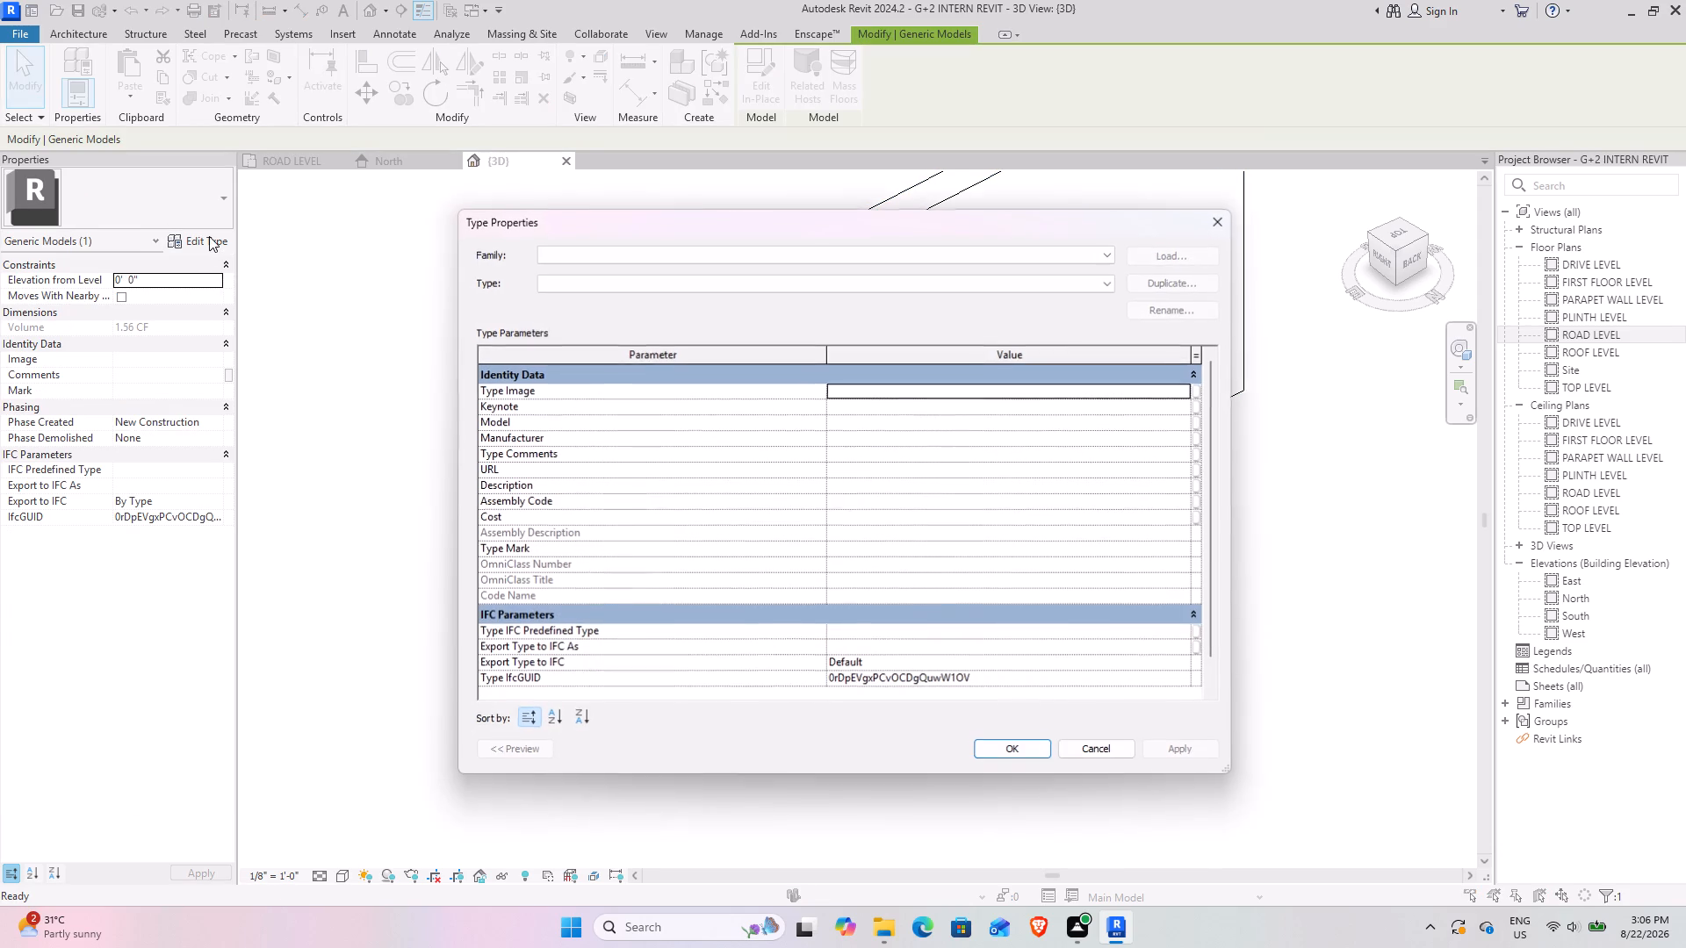
{"action": "scroll", "coordinate": [850, 505], "scroll_direction": "down", "scroll_amount": 3}
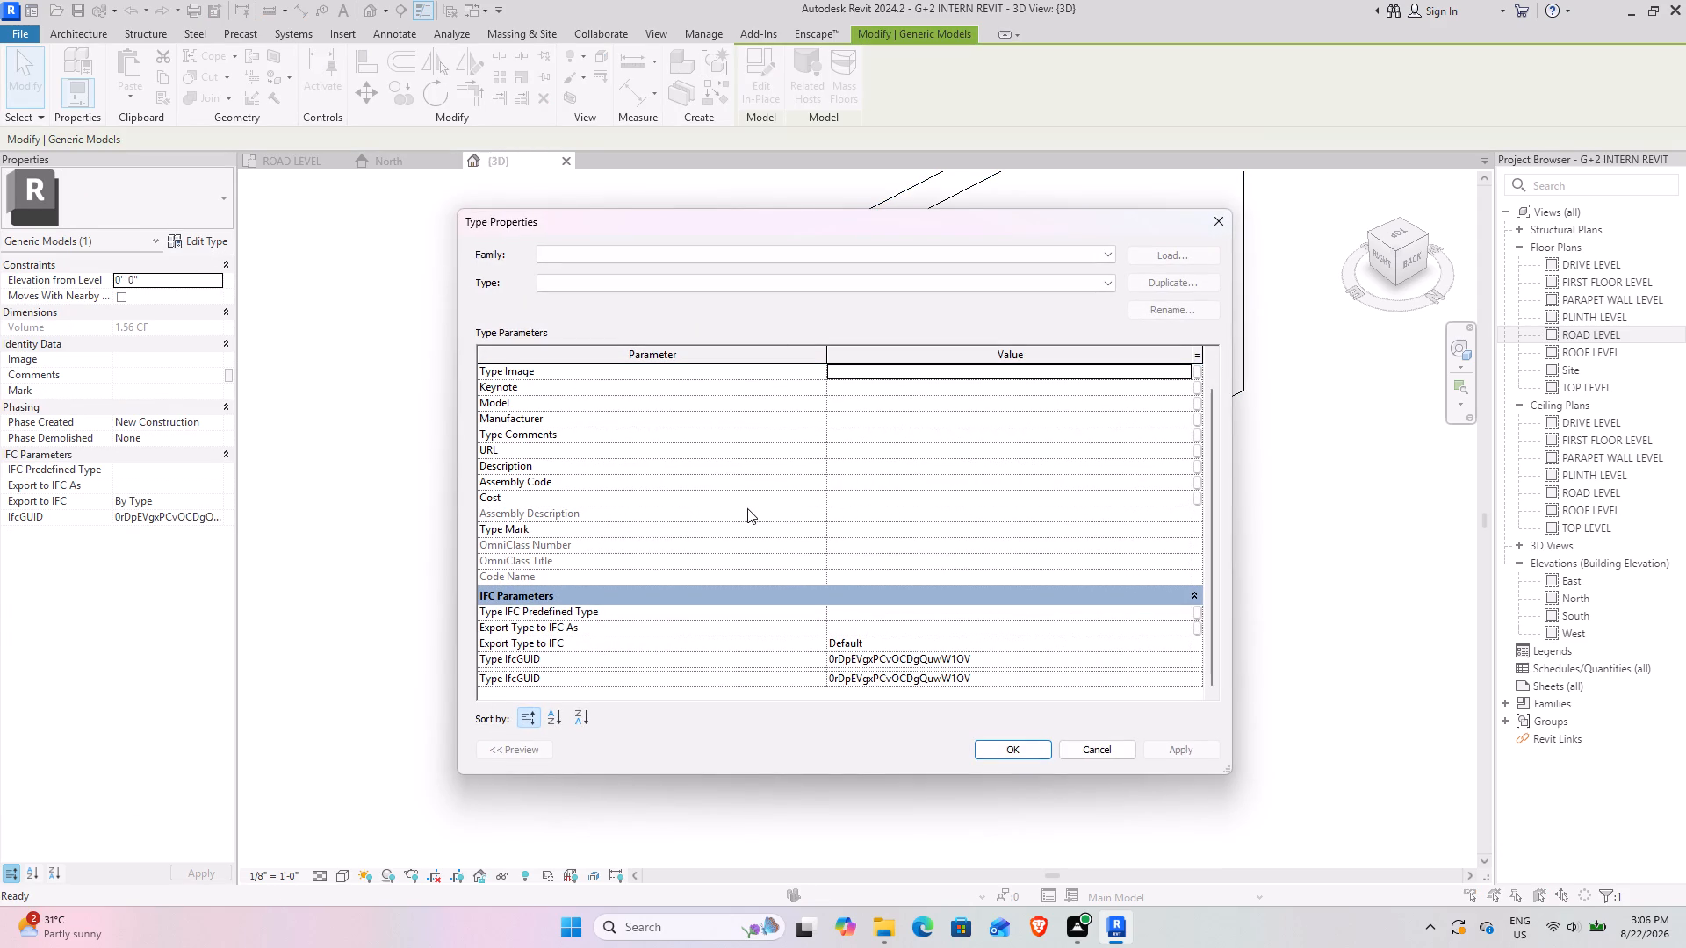
{"action": "scroll", "coordinate": [747, 508], "scroll_direction": "up", "scroll_amount": 3}
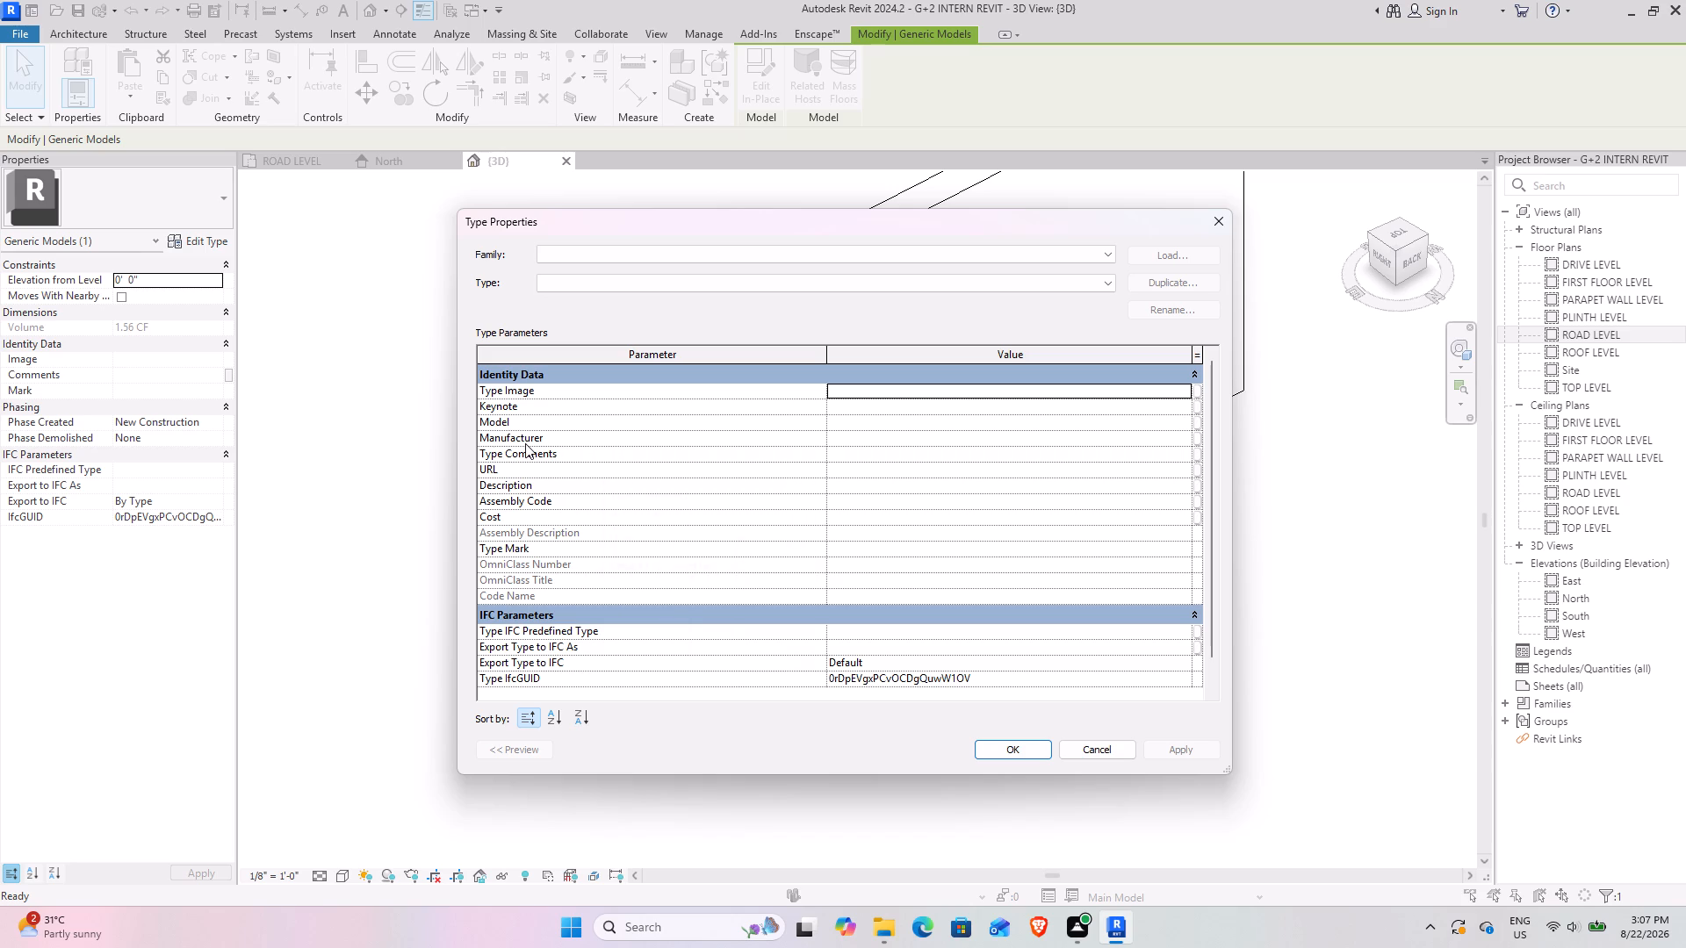
{"action": "scroll", "coordinate": [710, 630], "scroll_direction": "down", "scroll_amount": 3}
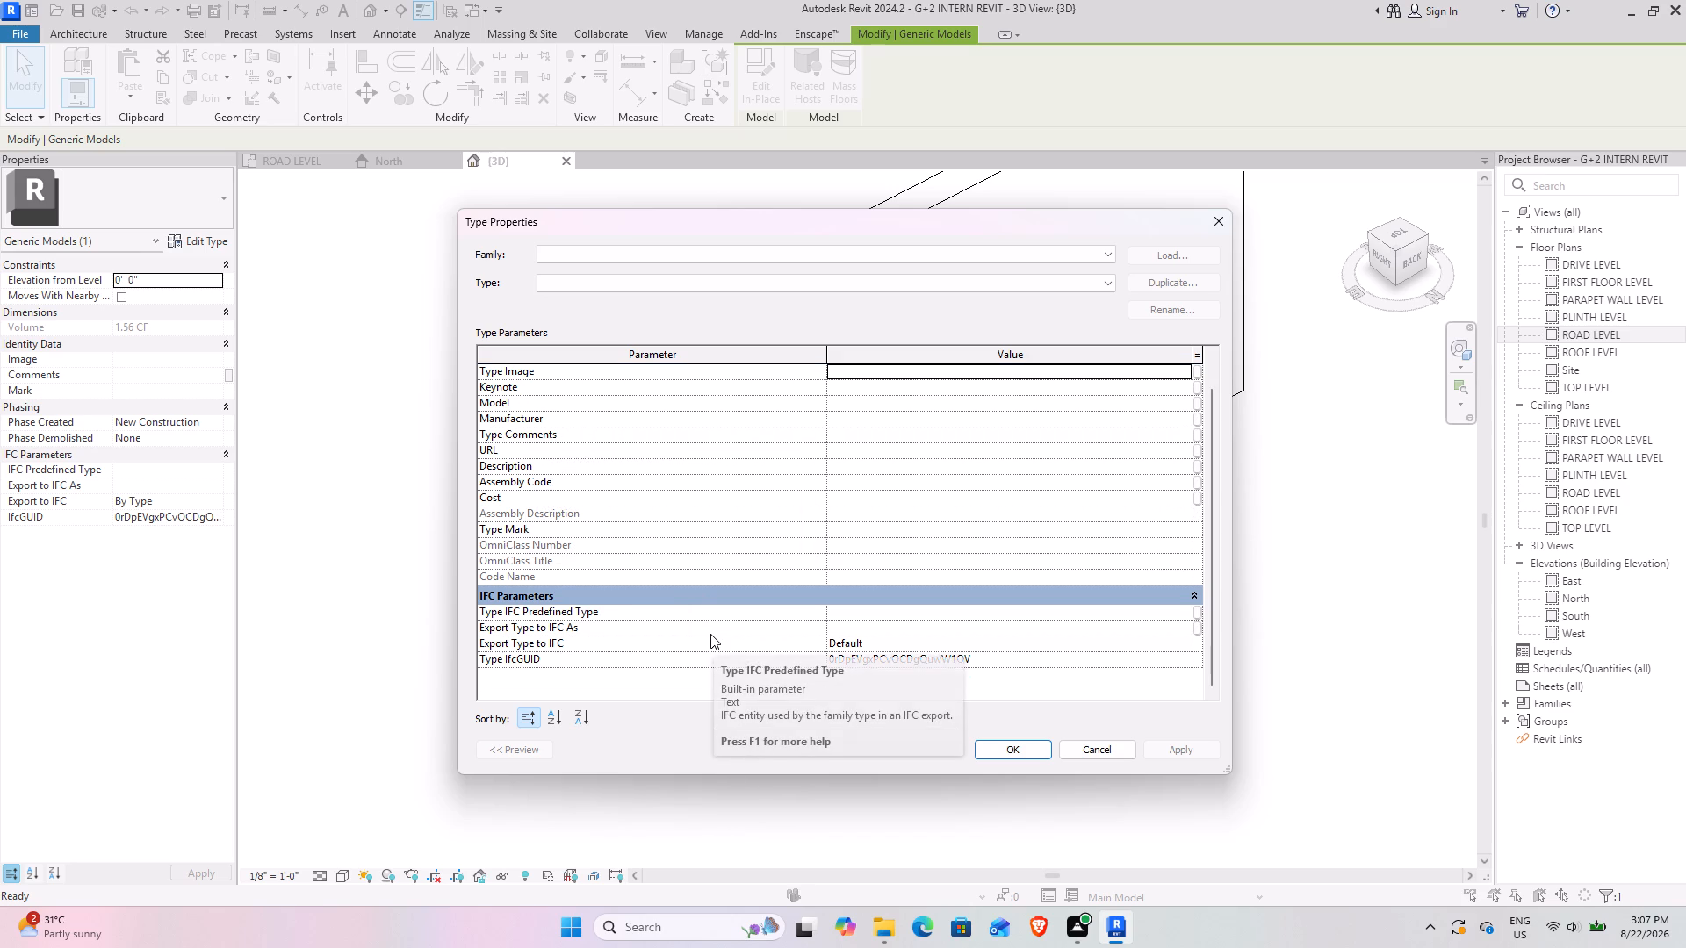
{"action": "scroll", "coordinate": [707, 632], "scroll_direction": "up", "scroll_amount": 3}
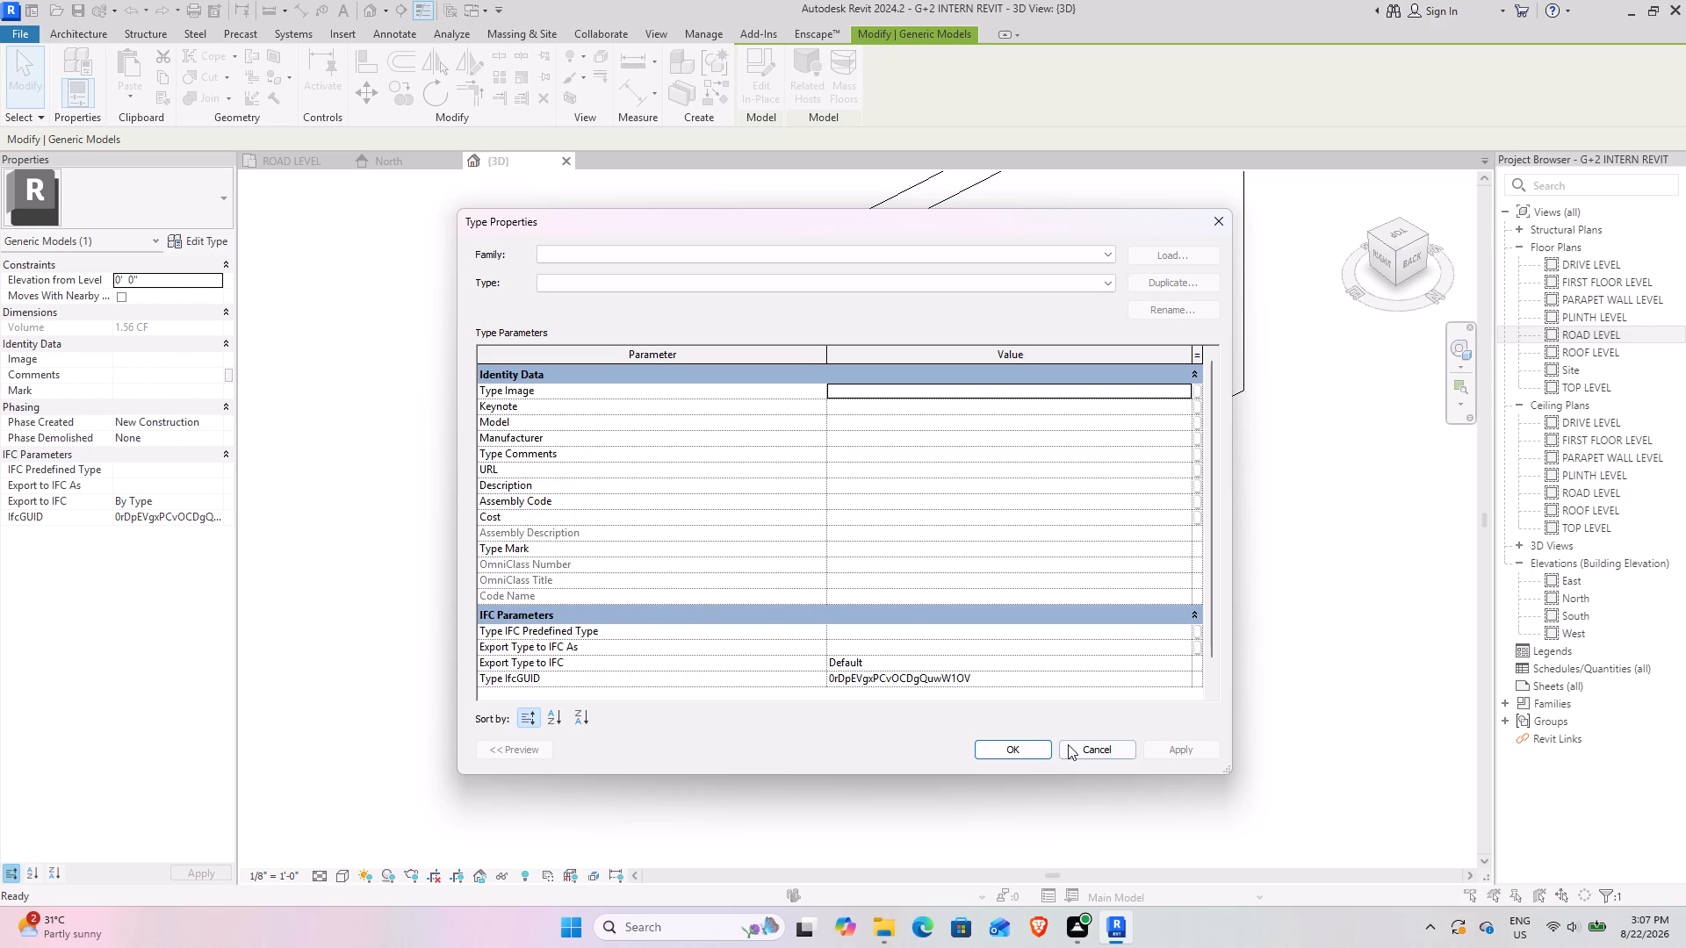
{"action": "left_click", "coordinate": [1090, 751]}
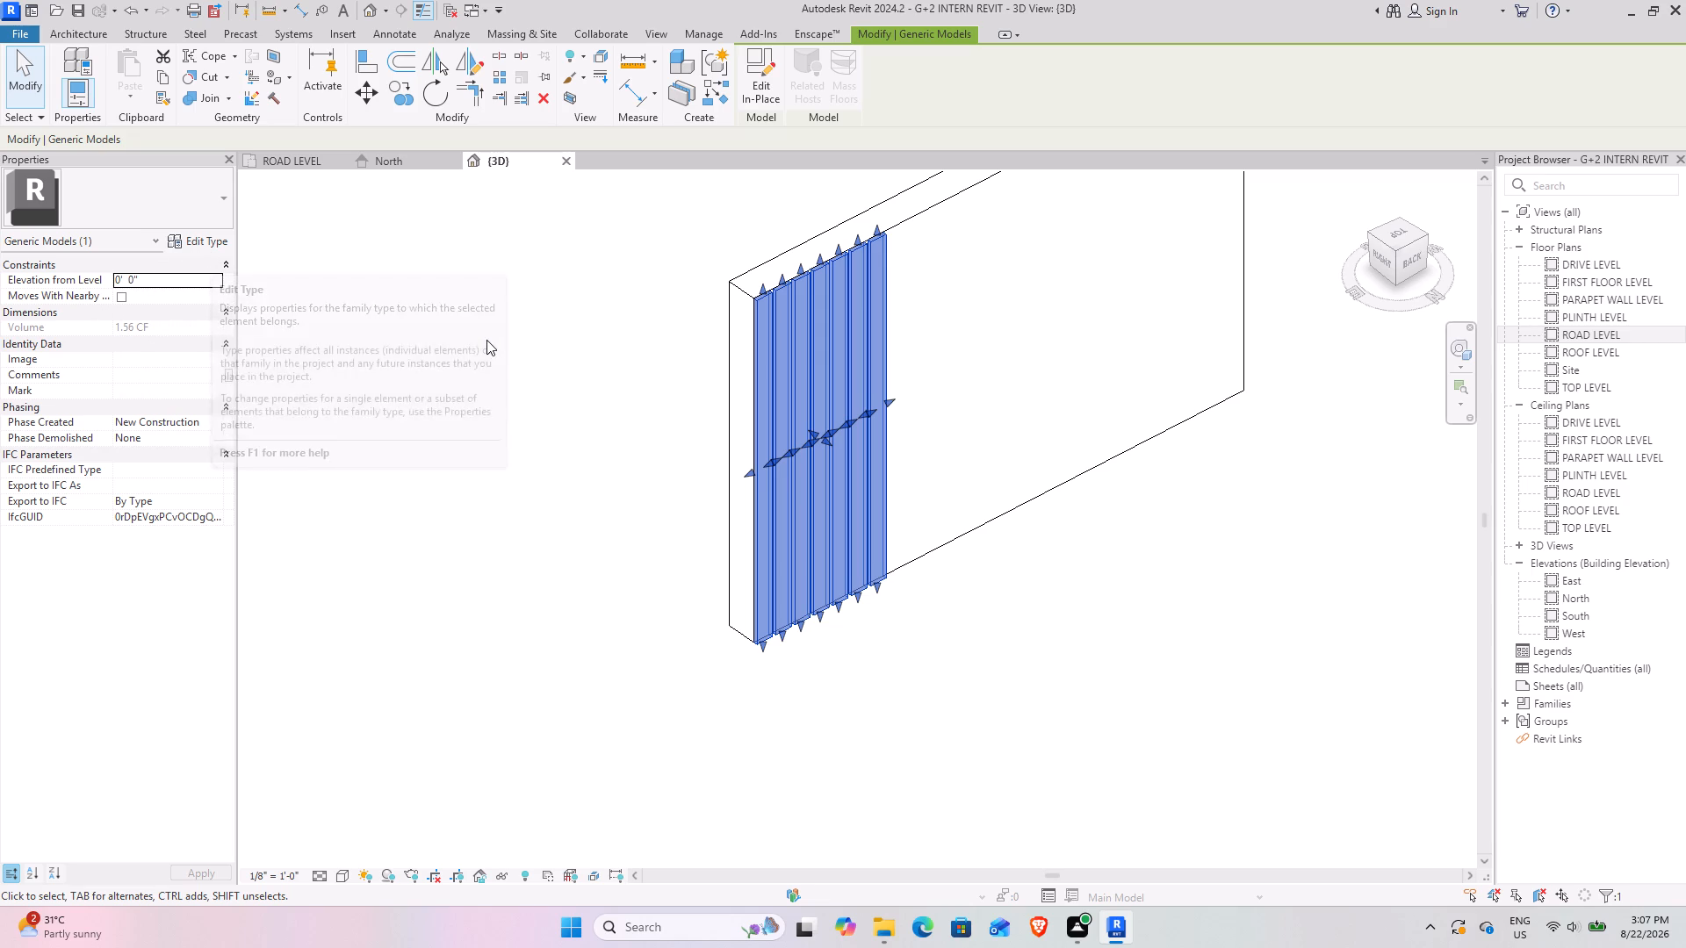
{"action": "left_click", "coordinate": [486, 340]}
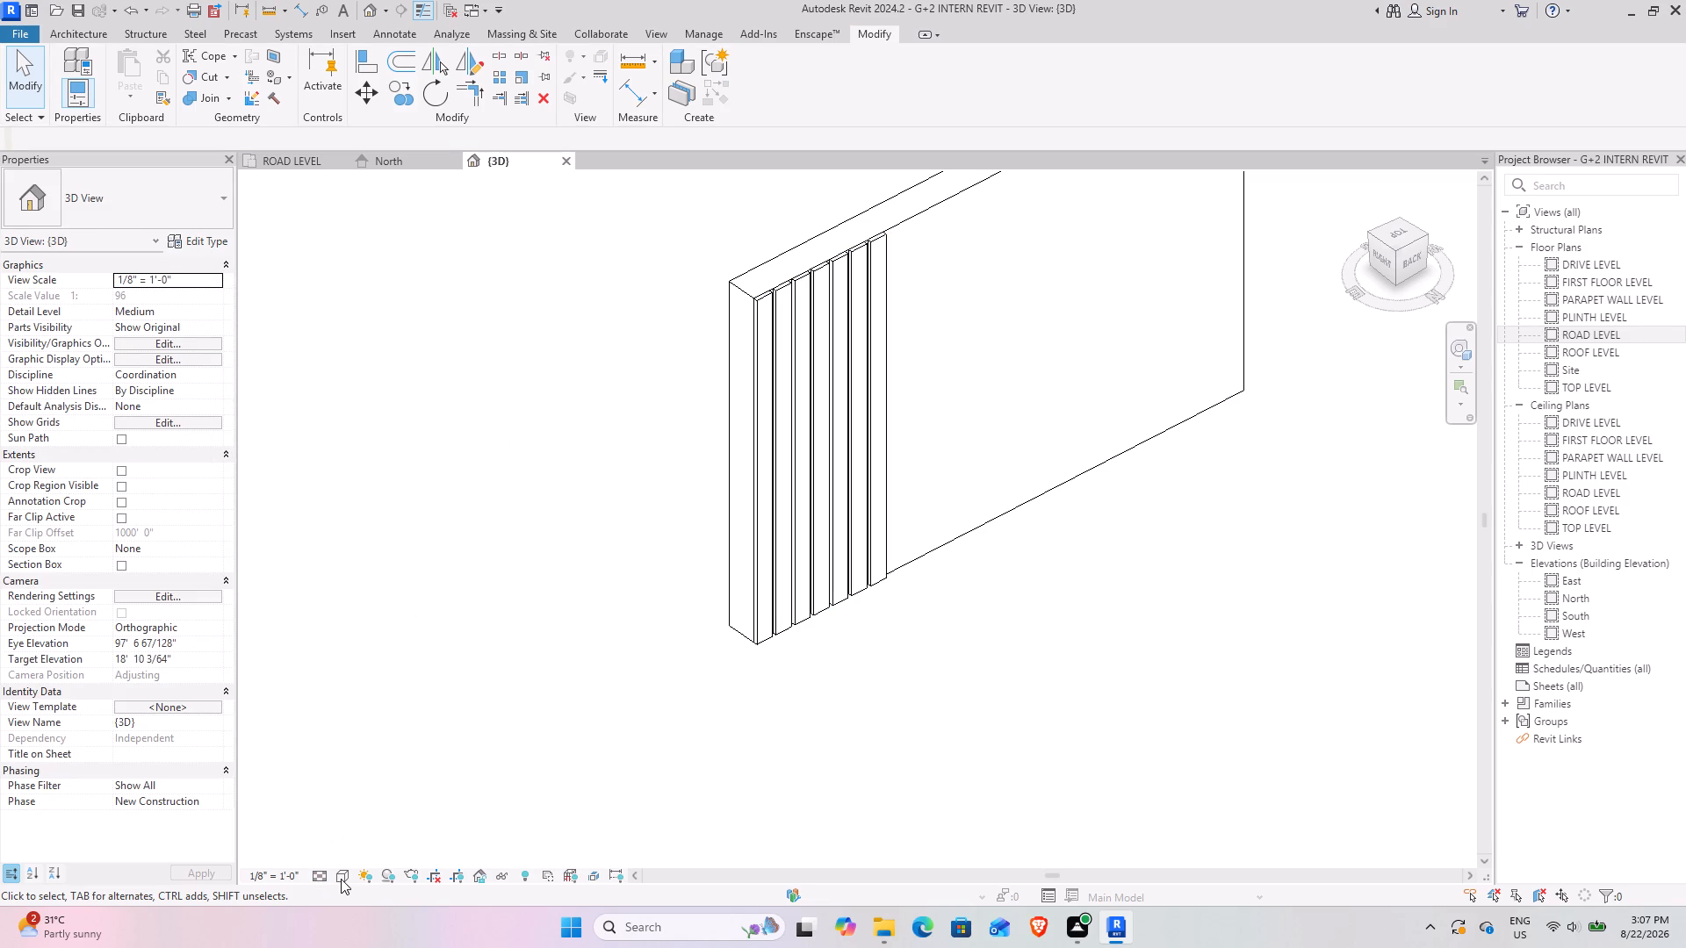
Change the 3D view's visual style to show the wall and strips with filled, shaded surfaces.
{"action": "left_click", "coordinate": [341, 879]}
{"action": "left_click", "coordinate": [368, 854]}
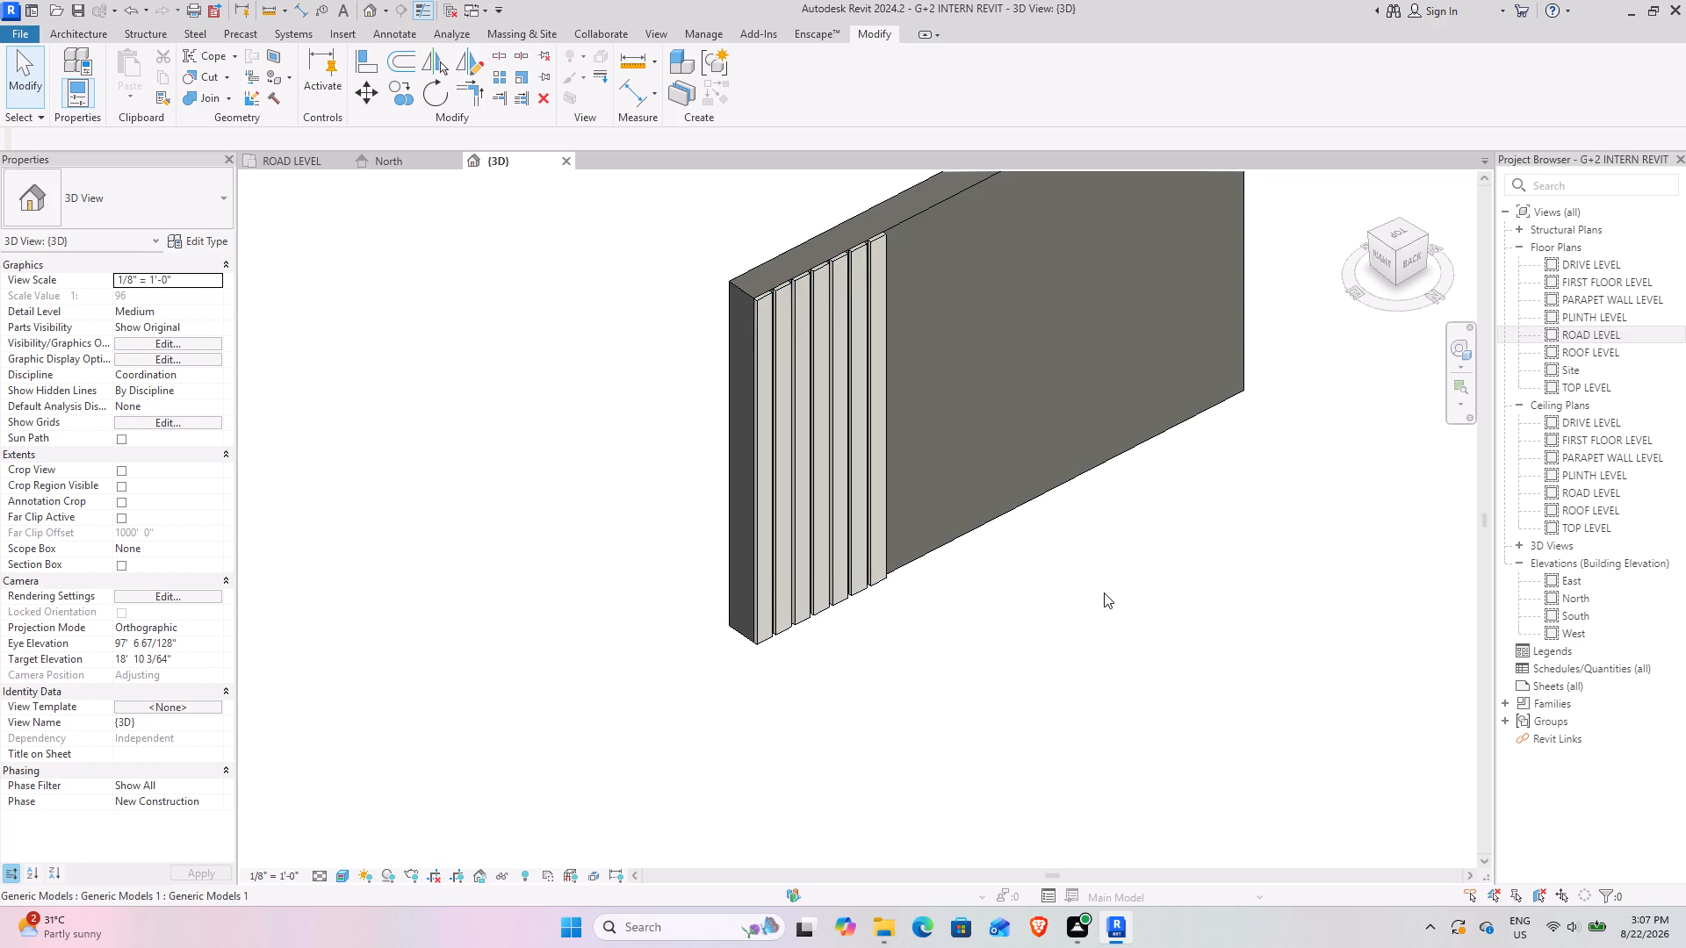
{"action": "scroll", "coordinate": [1092, 592], "scroll_direction": "up", "scroll_amount": 1}
{"action": "middle_click_drag", "start_coordinate": [1096, 592], "coordinate": [1032, 808]}
{"action": "scroll", "coordinate": [983, 750], "scroll_direction": "down", "scroll_amount": 2}
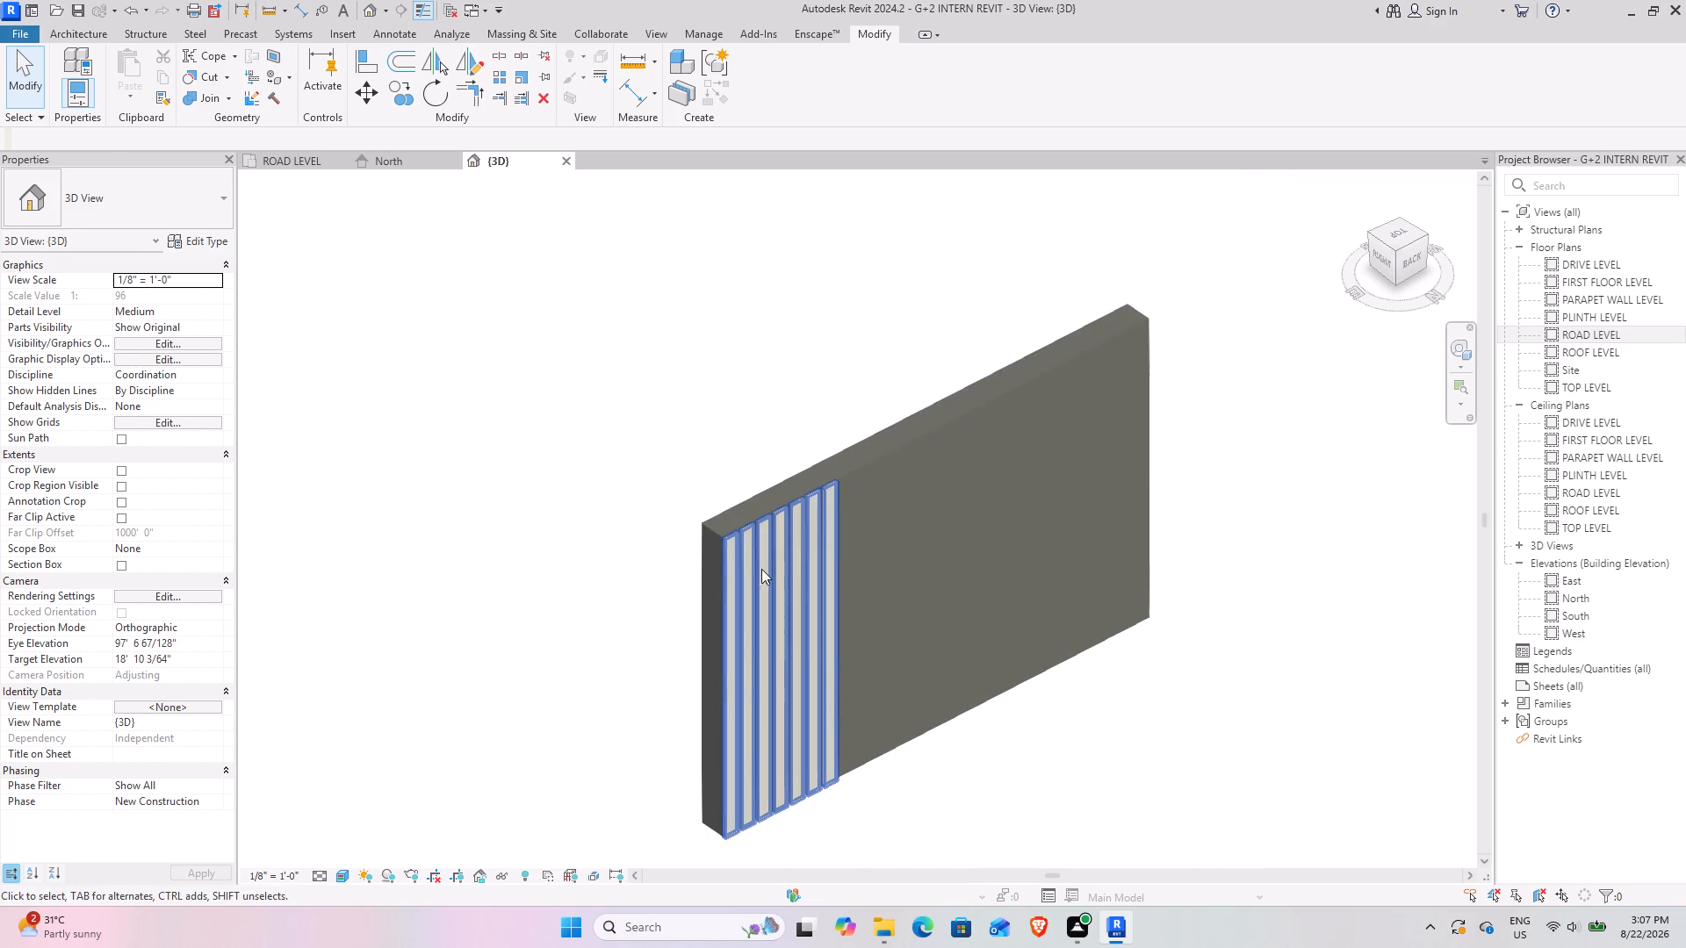
Reopen the vertical strip model on the wall for in-place editing.
{"action": "left_click", "coordinate": [760, 557]}
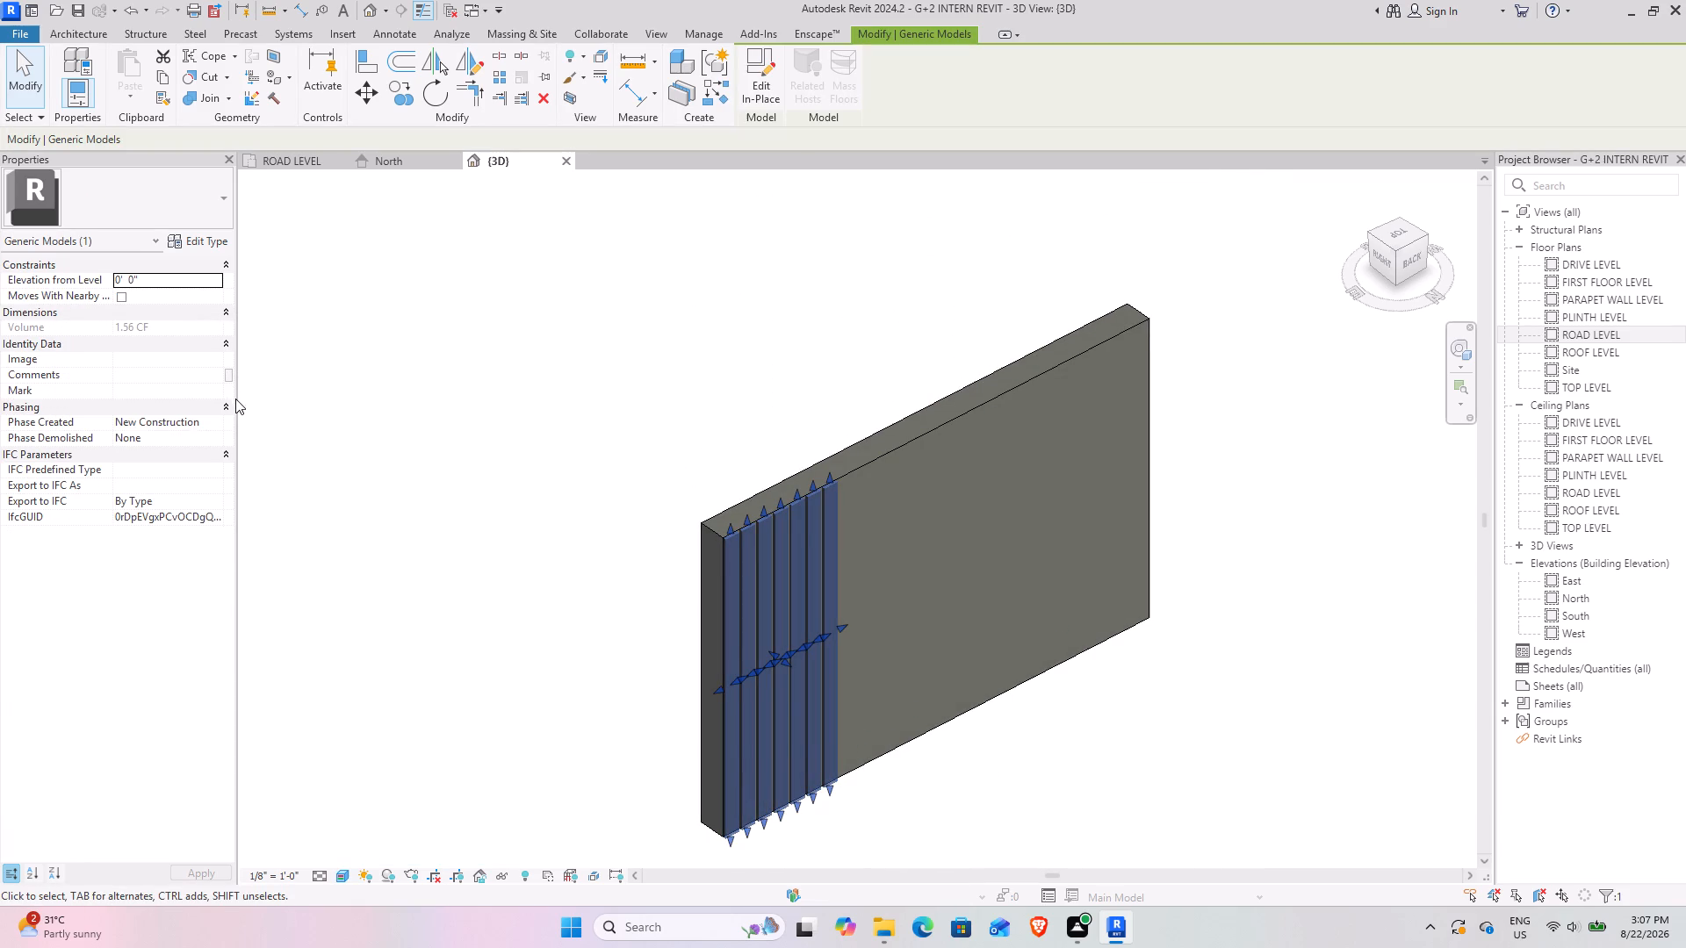
{"action": "left_click", "coordinate": [482, 441]}
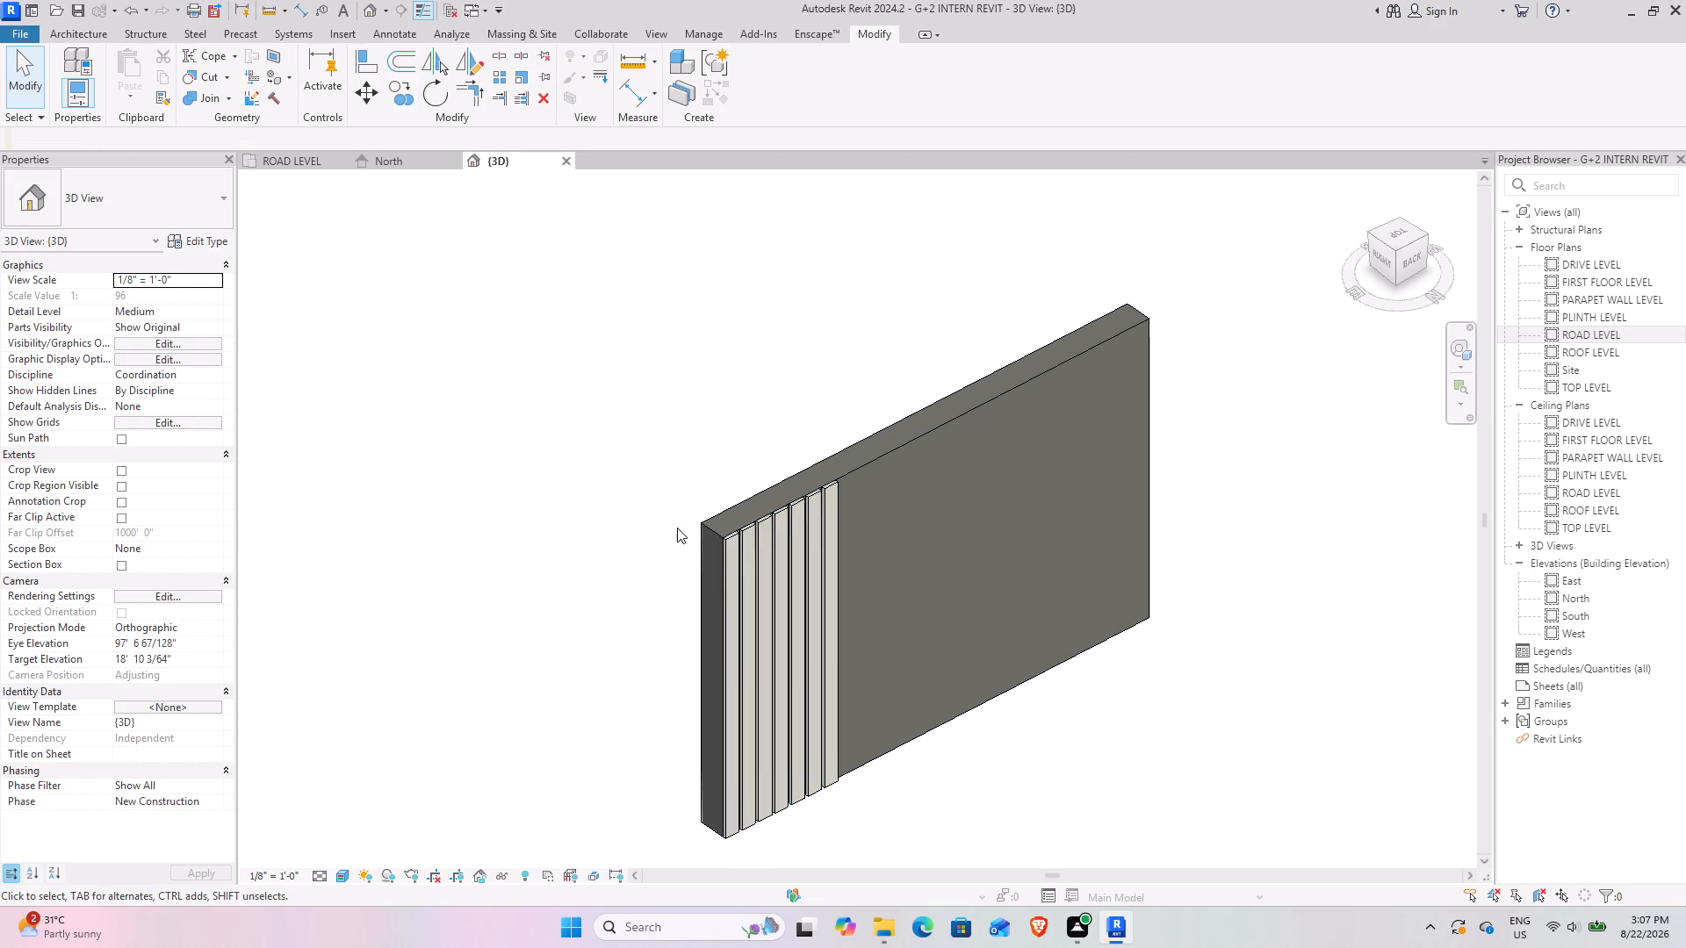
{"action": "left_click", "coordinate": [753, 546]}
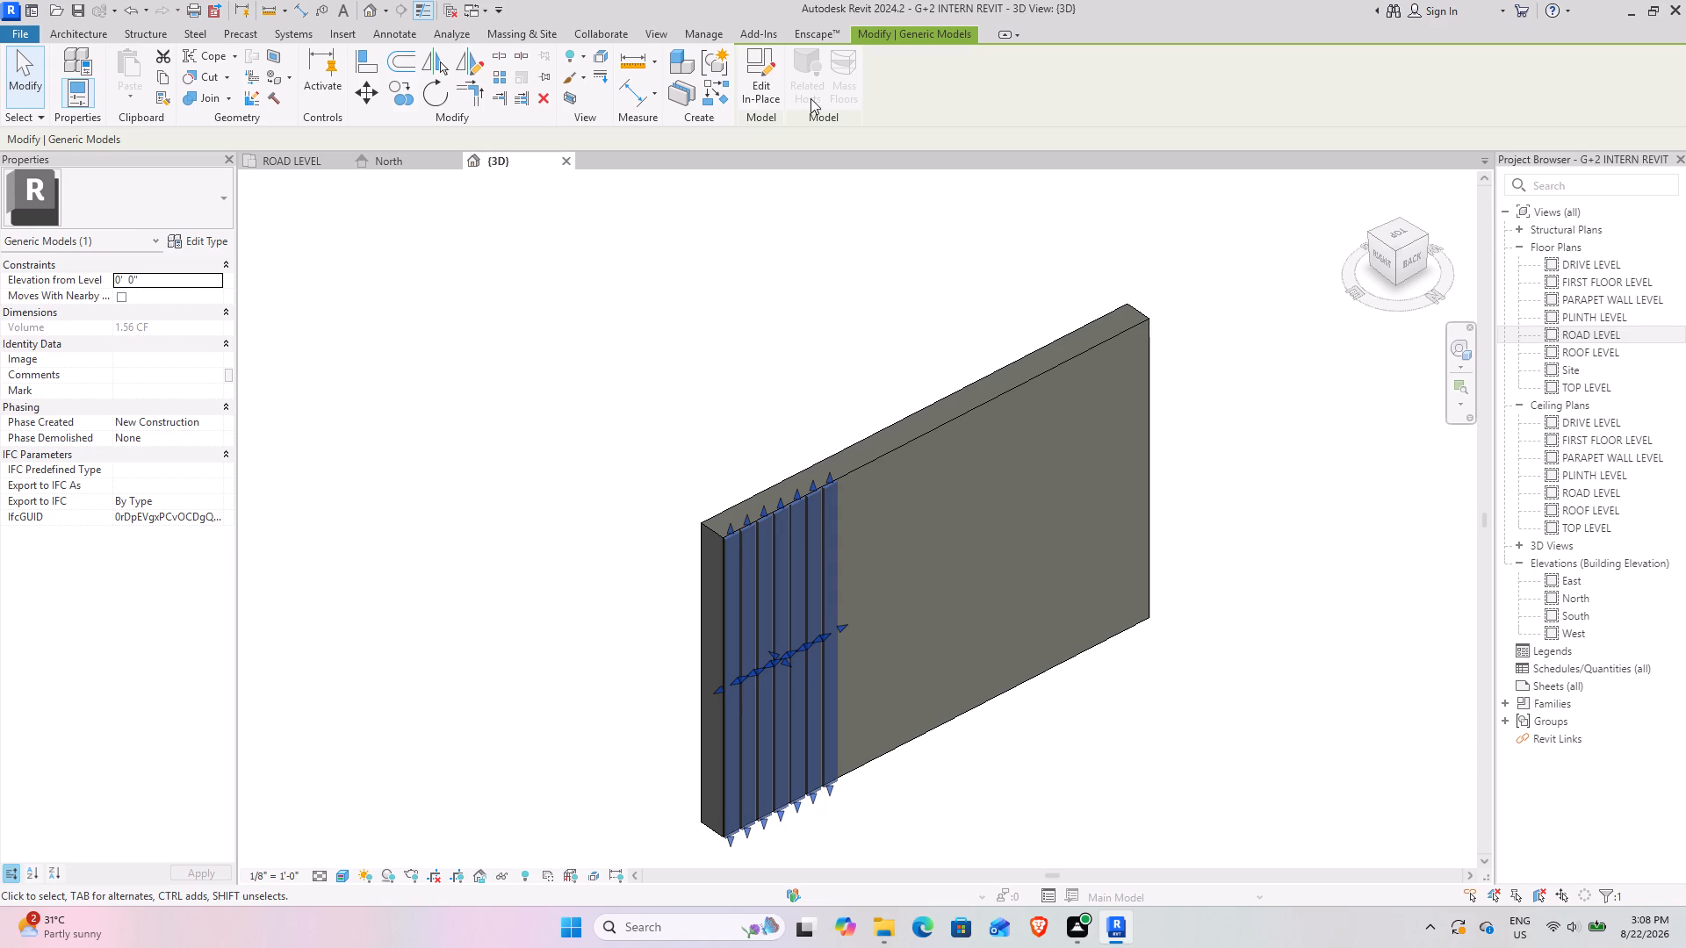
{"action": "left_click", "coordinate": [754, 79]}
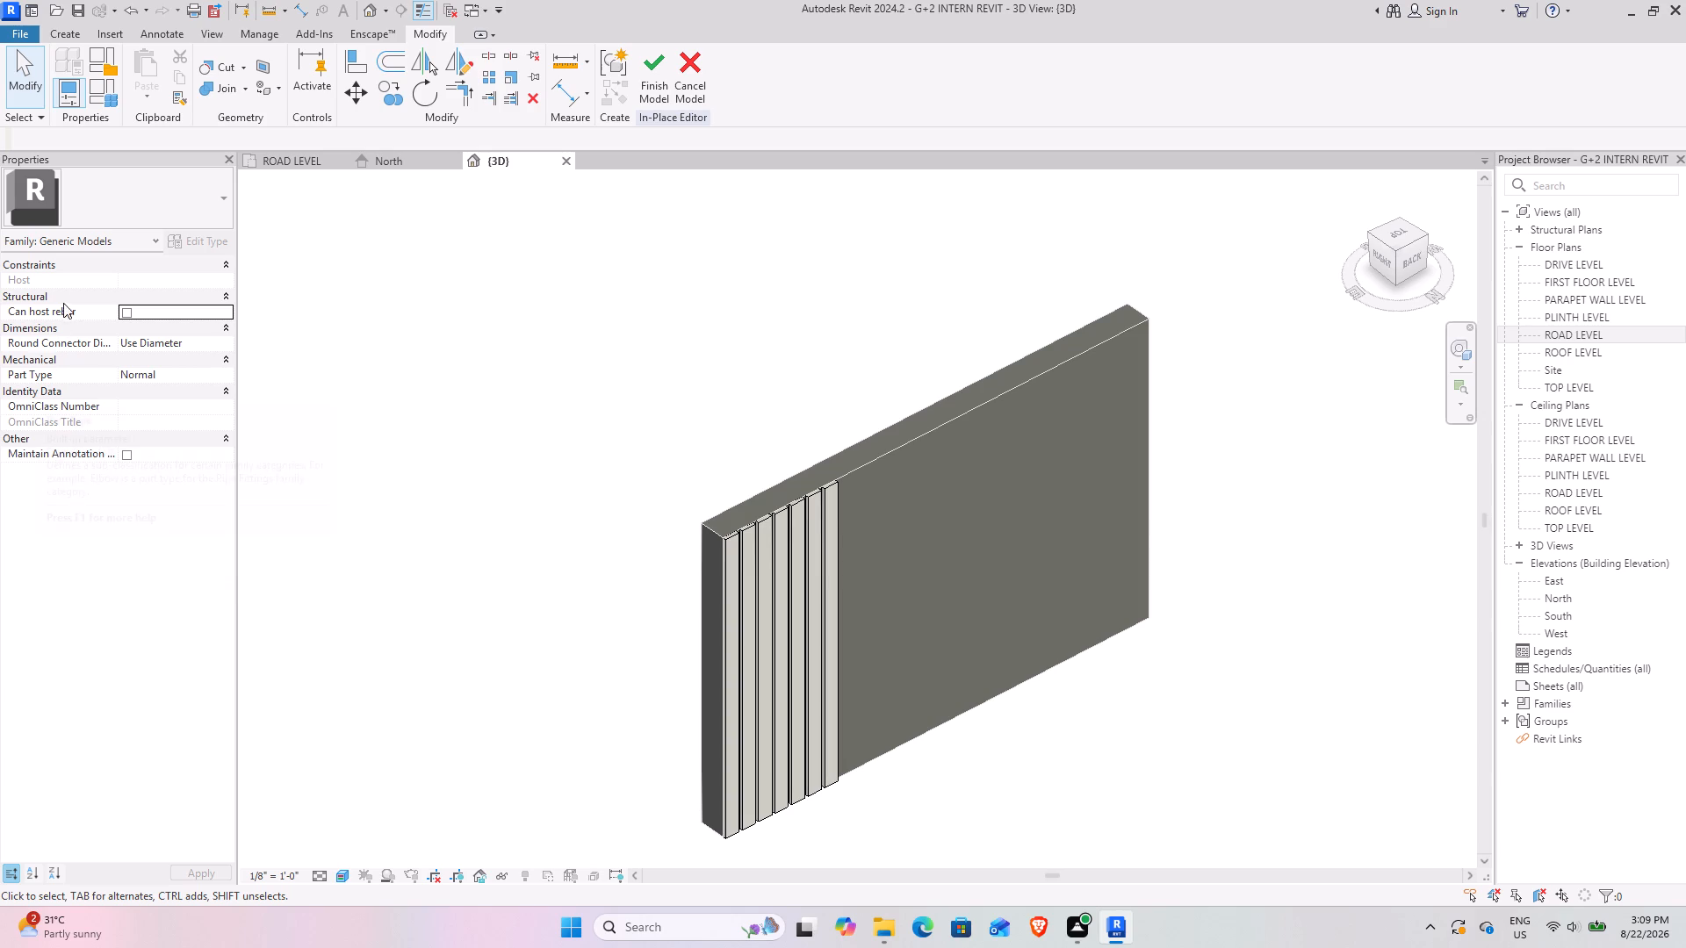
{"action": "left_click", "coordinate": [118, 237]}
{"action": "left_click", "coordinate": [118, 237]}
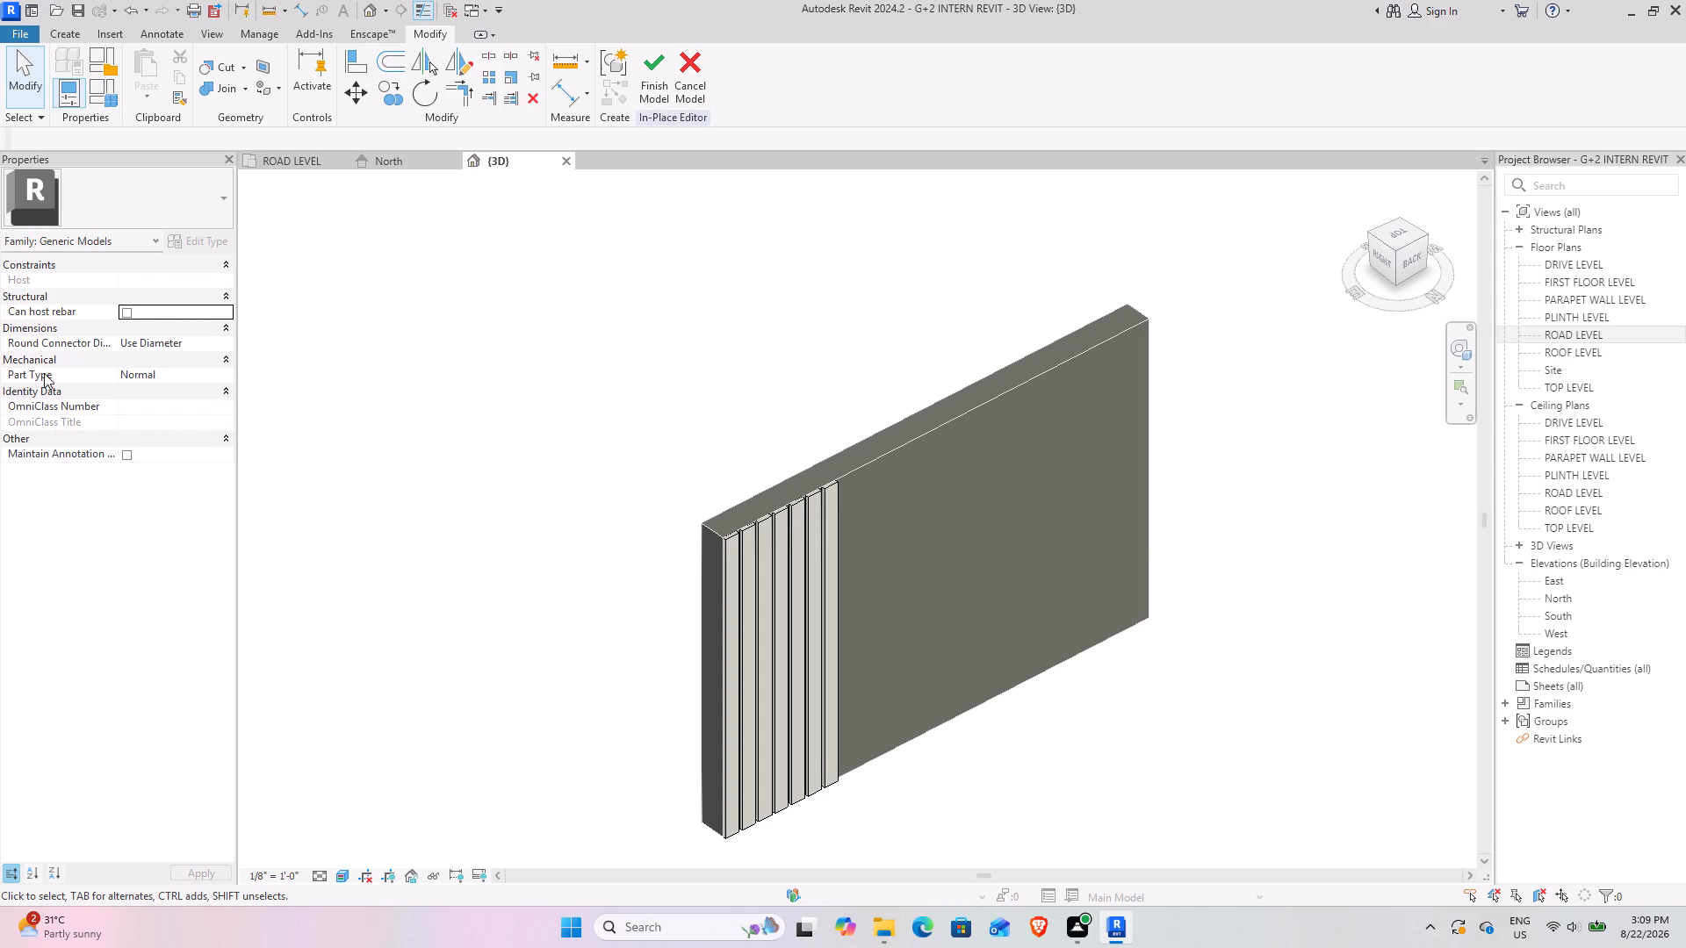
Choose the Wood Planks project material for the seven-strip extrusion on the wall.
{"action": "left_click", "coordinate": [755, 578]}
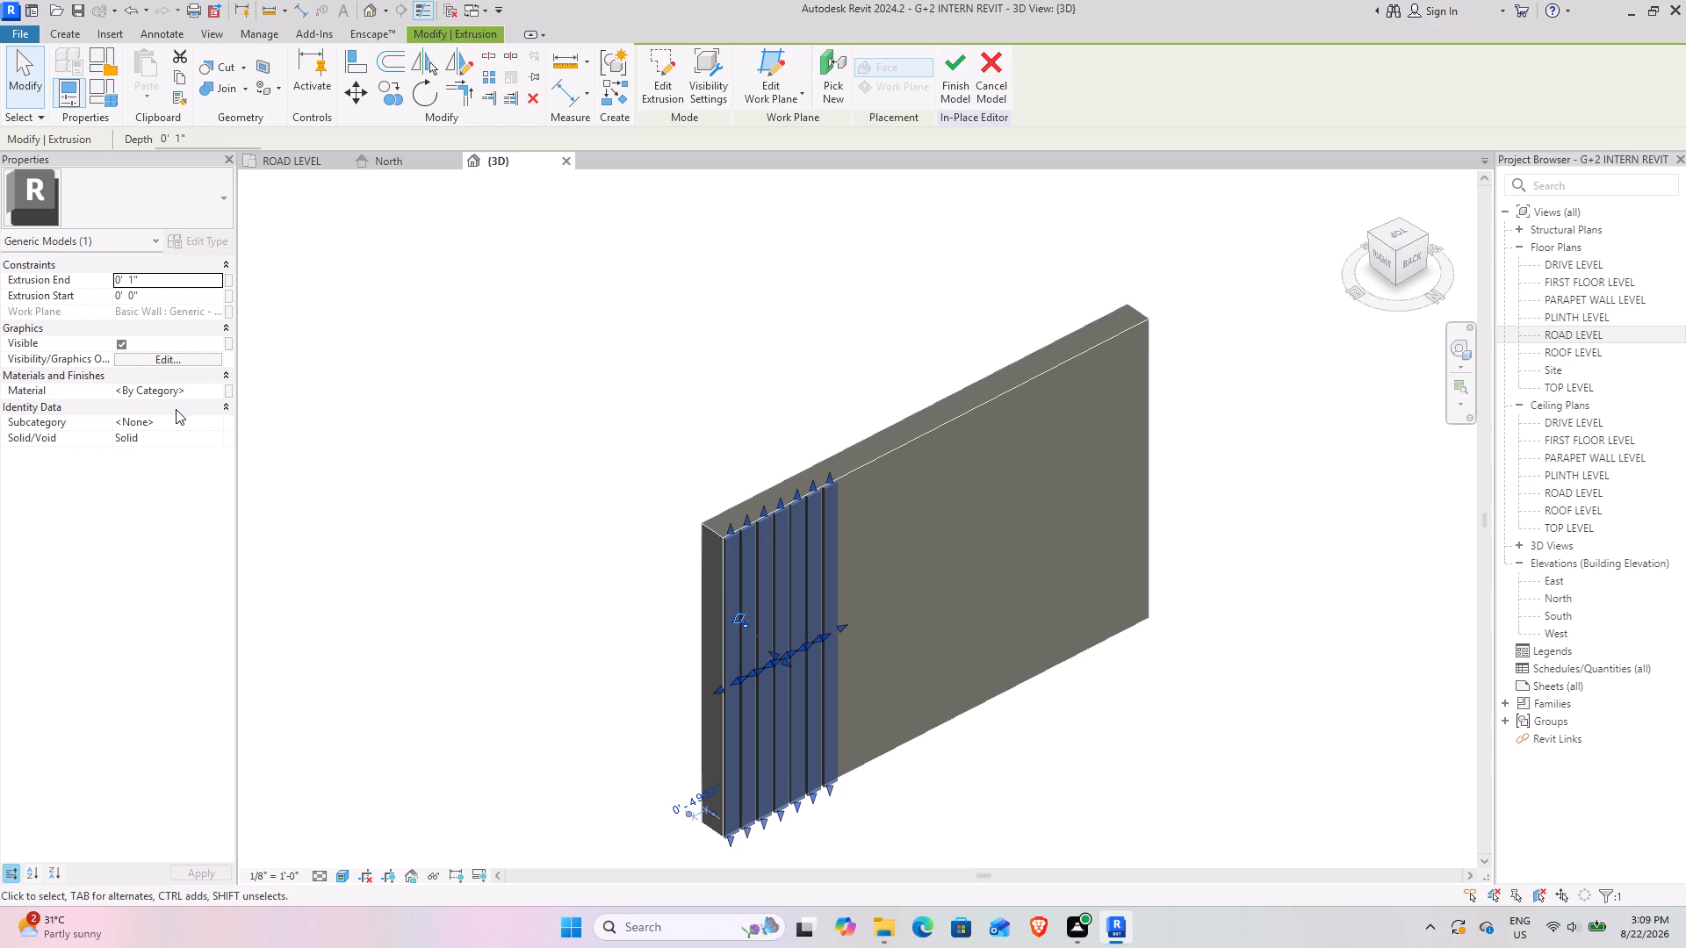
{"action": "left_click", "coordinate": [220, 391]}
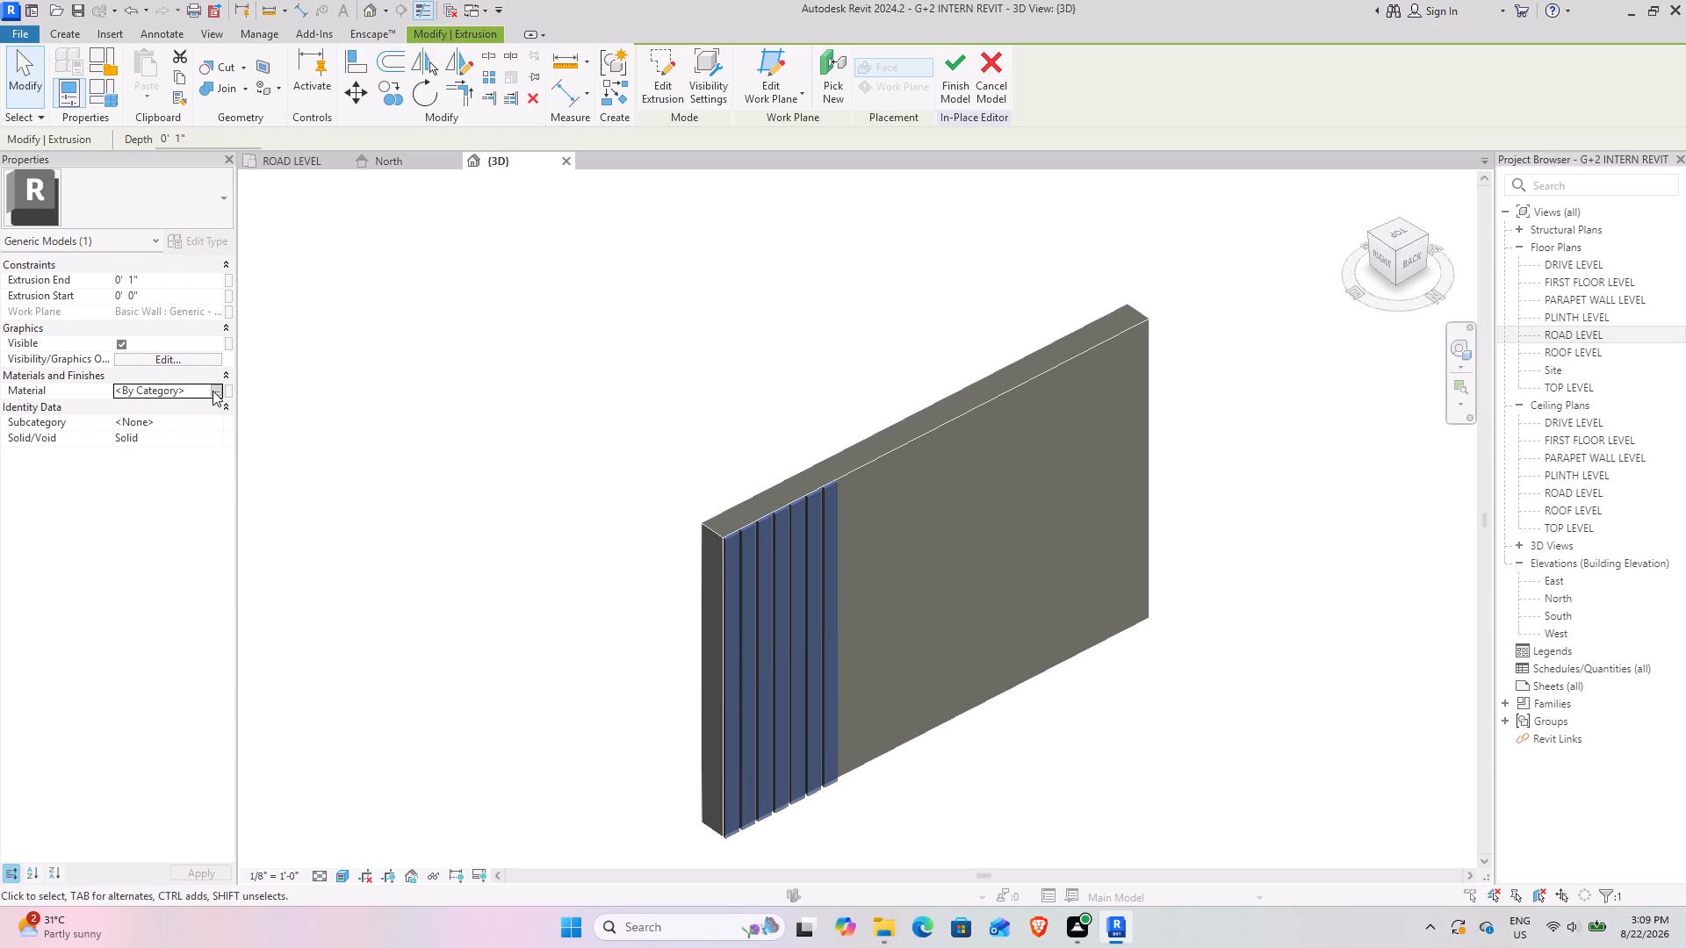
{"action": "left_click", "coordinate": [213, 391]}
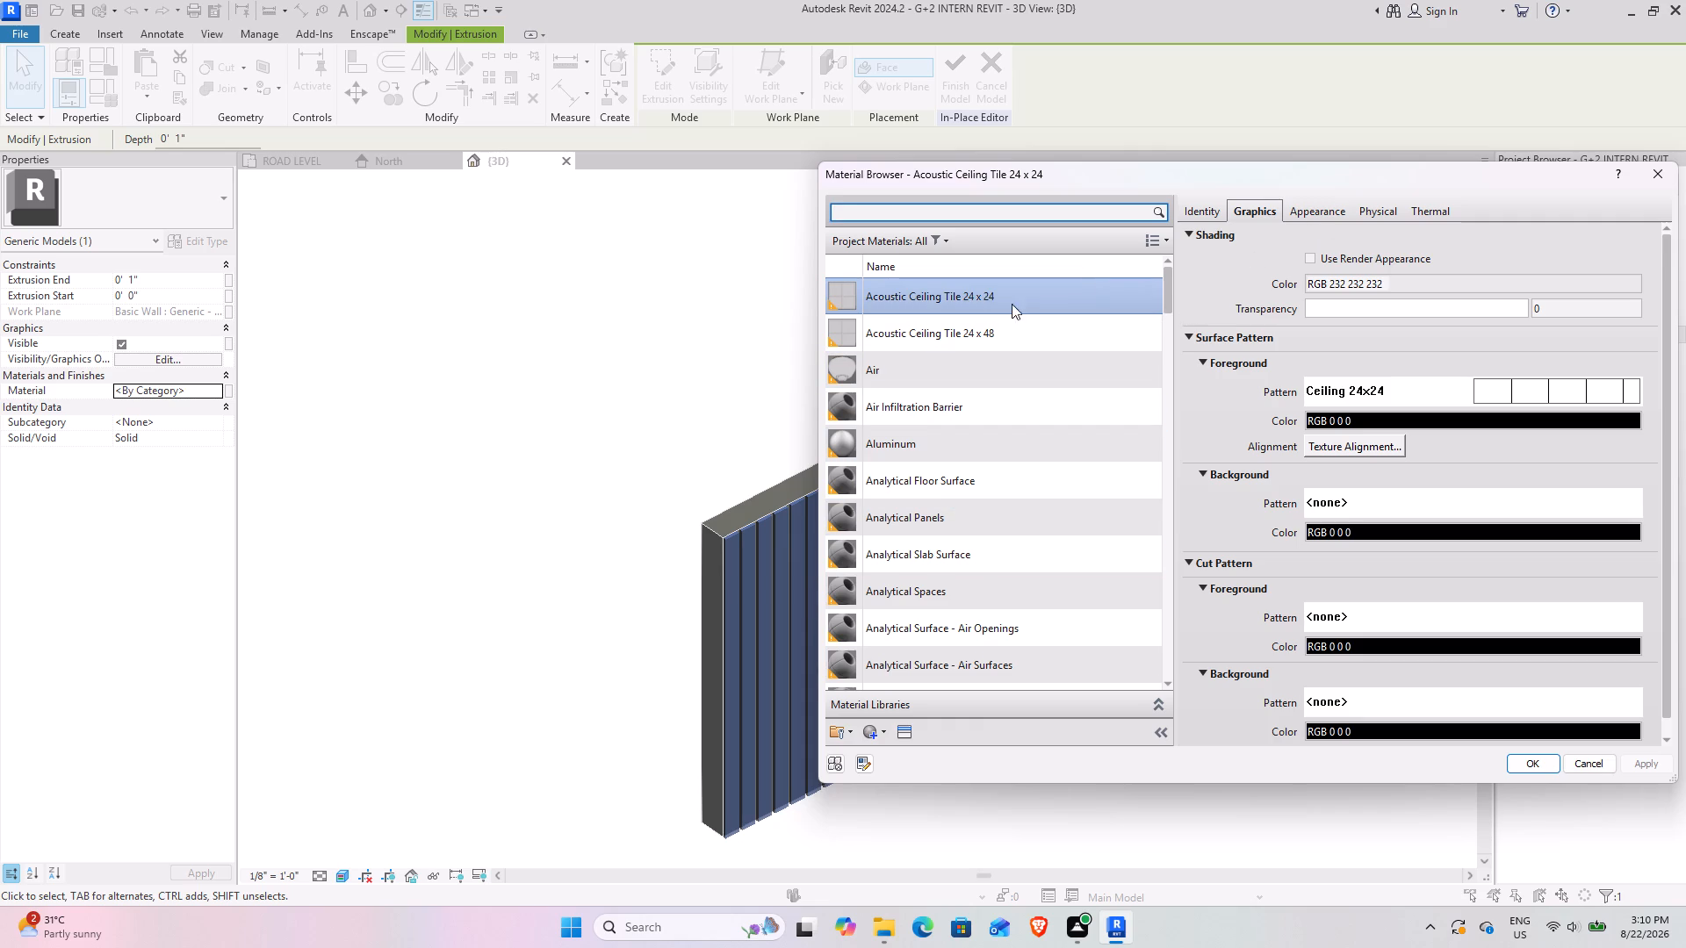
{"action": "scroll", "coordinate": [926, 397], "scroll_direction": "down", "scroll_amount": 7}
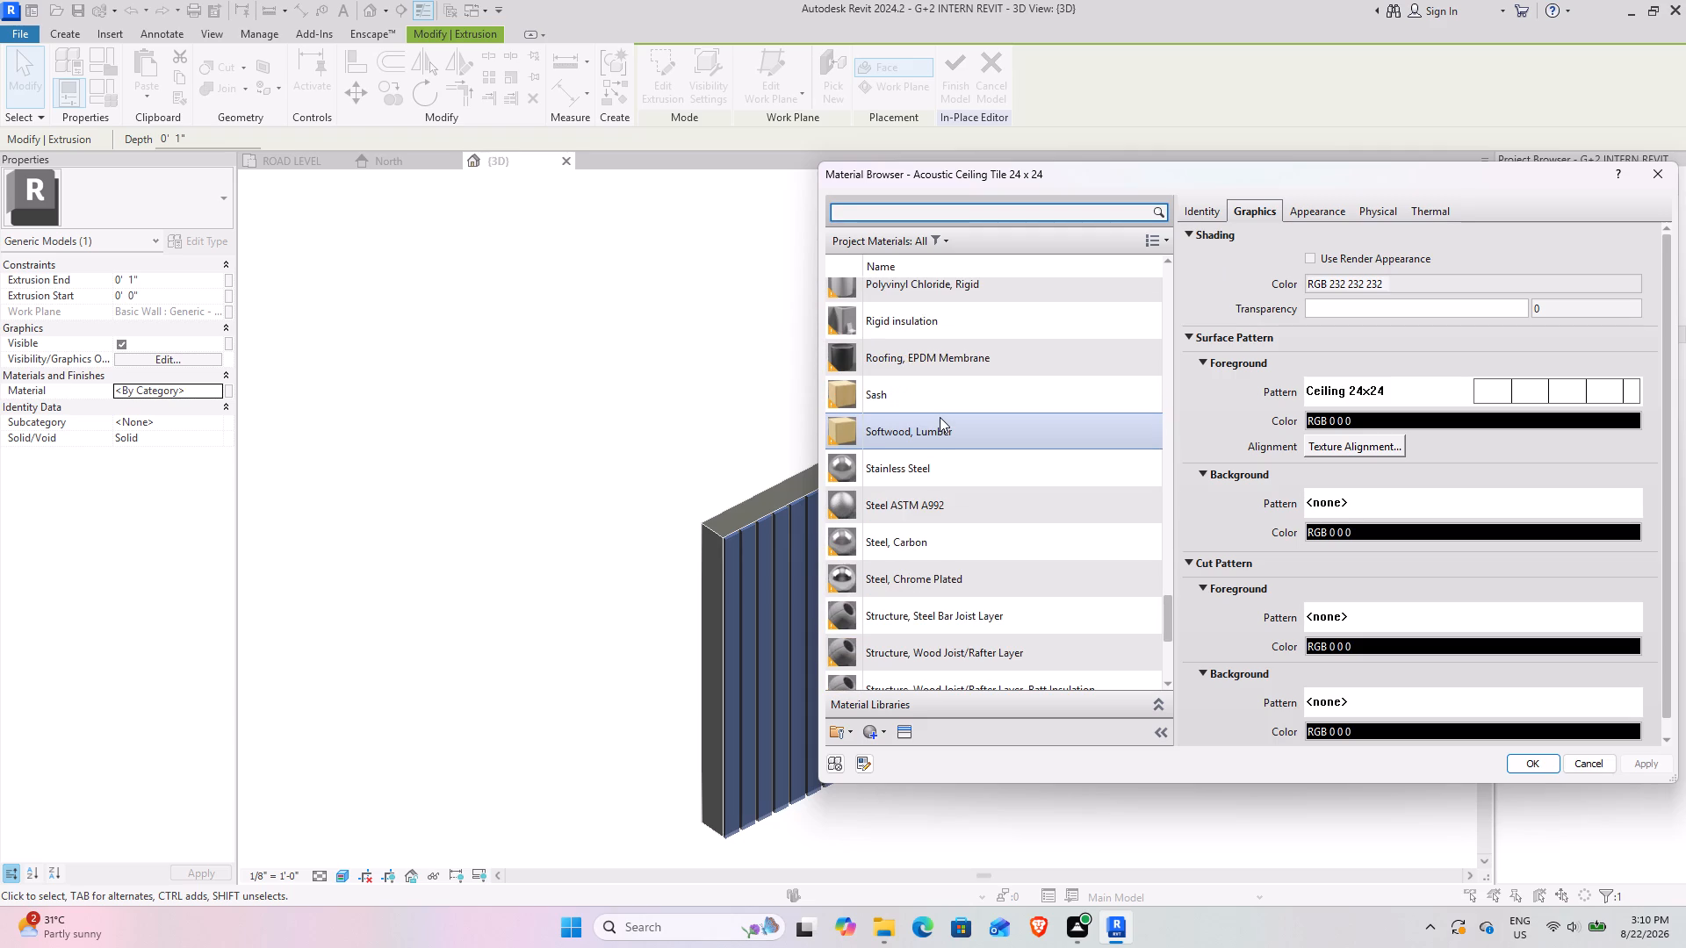
{"action": "scroll", "coordinate": [946, 414], "scroll_direction": "down", "scroll_amount": 4}
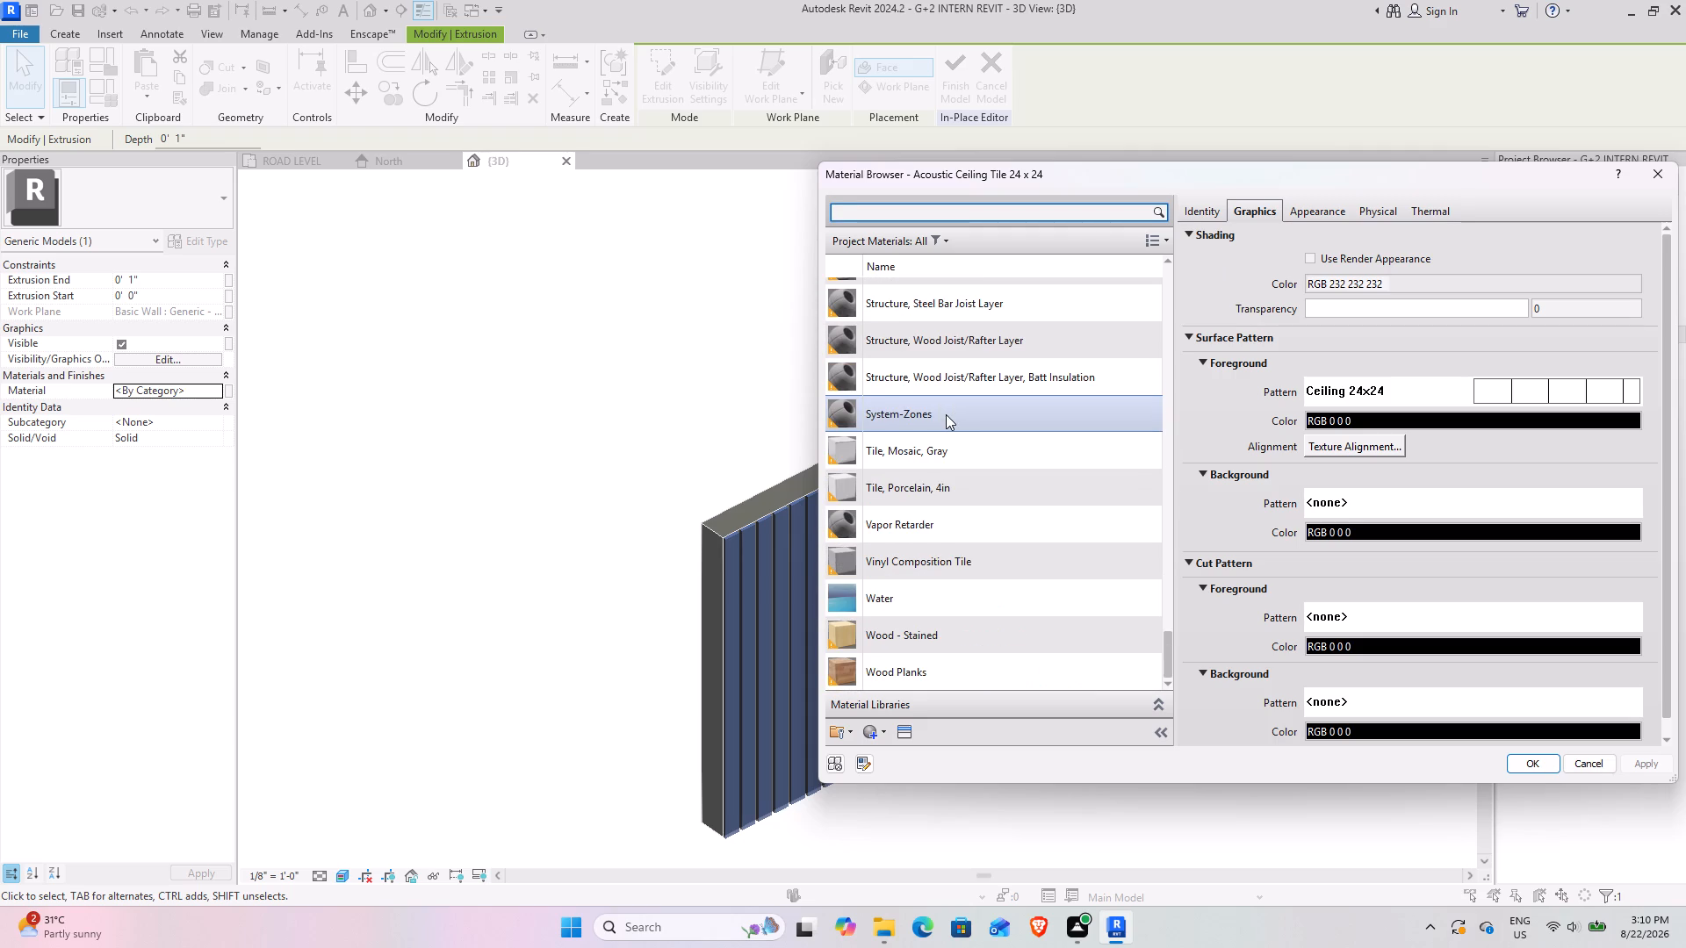
{"action": "left_click", "coordinate": [955, 667]}
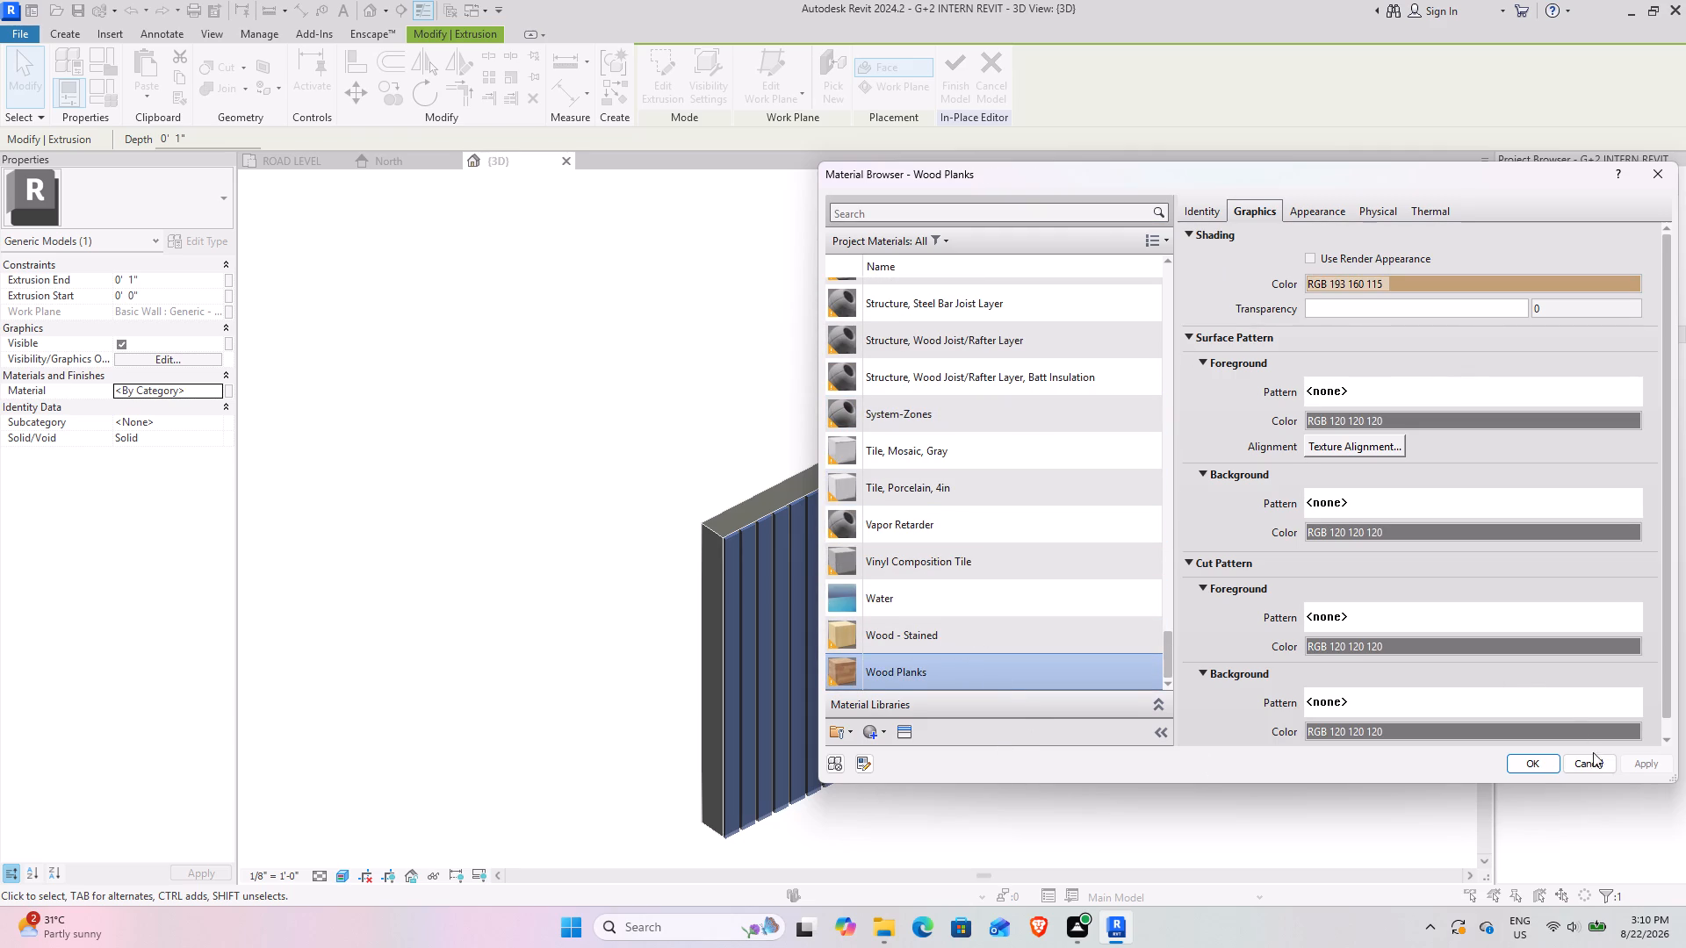
Make the Wood Planks shading use its render appearance and apply the material to the strip extrusion.
{"action": "left_click", "coordinate": [1324, 208]}
{"action": "left_click", "coordinate": [1241, 206]}
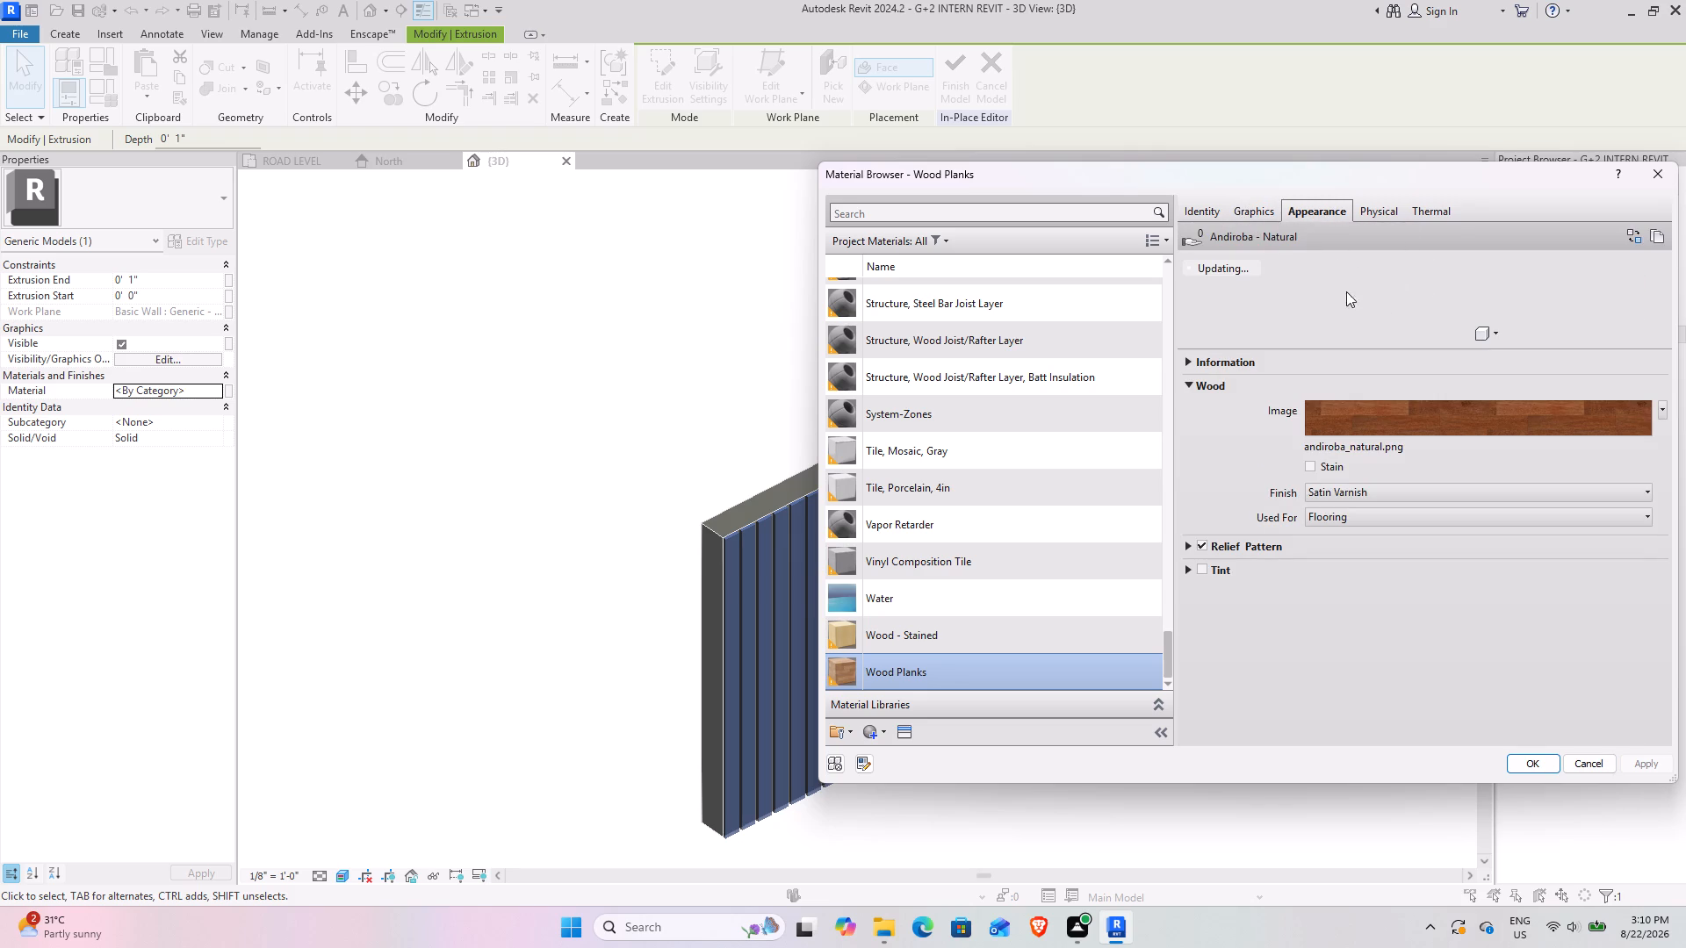
{"action": "left_click", "coordinate": [1252, 201]}
{"action": "left_click", "coordinate": [1303, 256]}
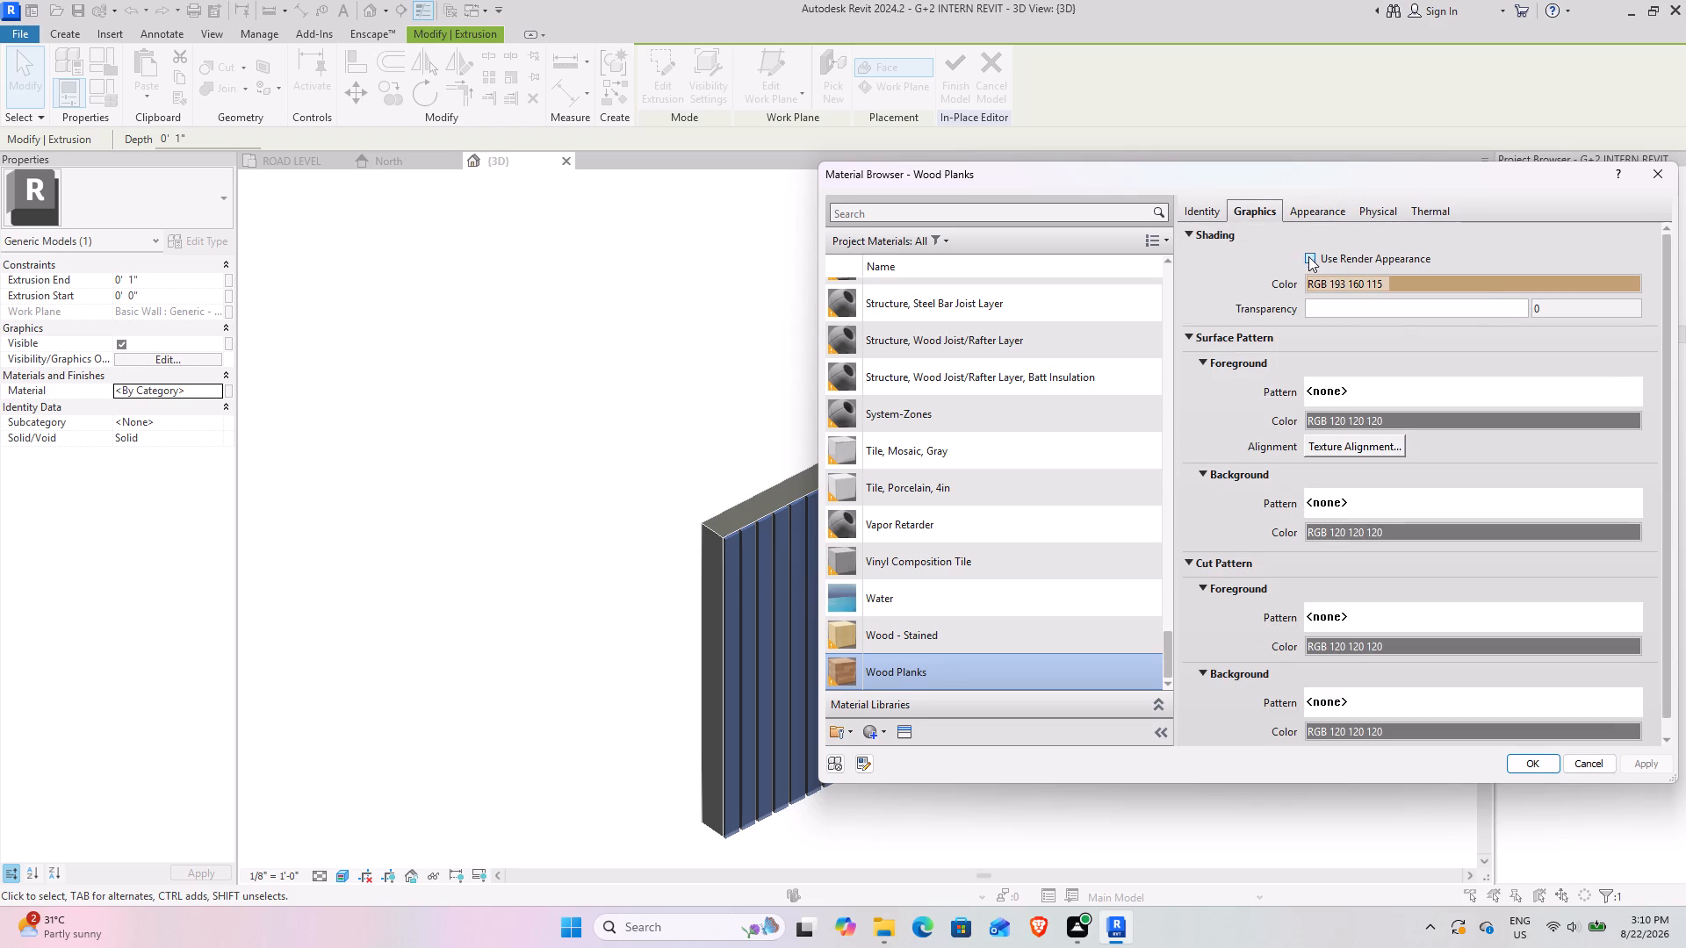
{"action": "left_click", "coordinate": [1309, 255]}
{"action": "left_click", "coordinate": [1658, 761]}
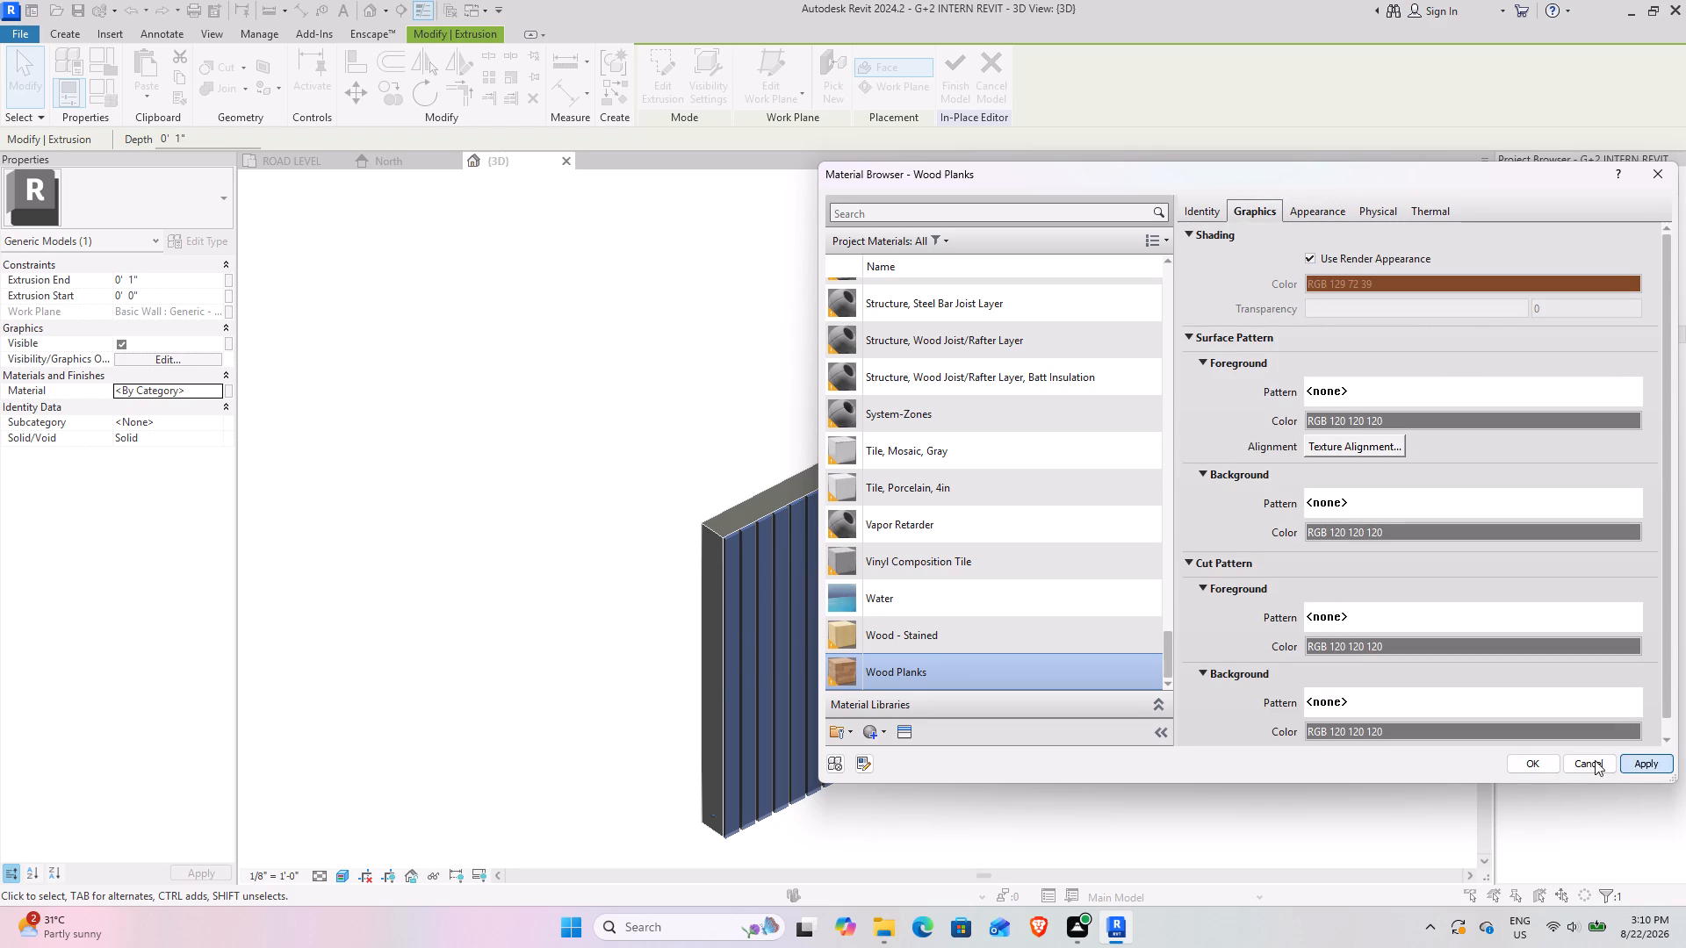
{"action": "left_click", "coordinate": [1538, 759]}
{"action": "left_click", "coordinate": [626, 367]}
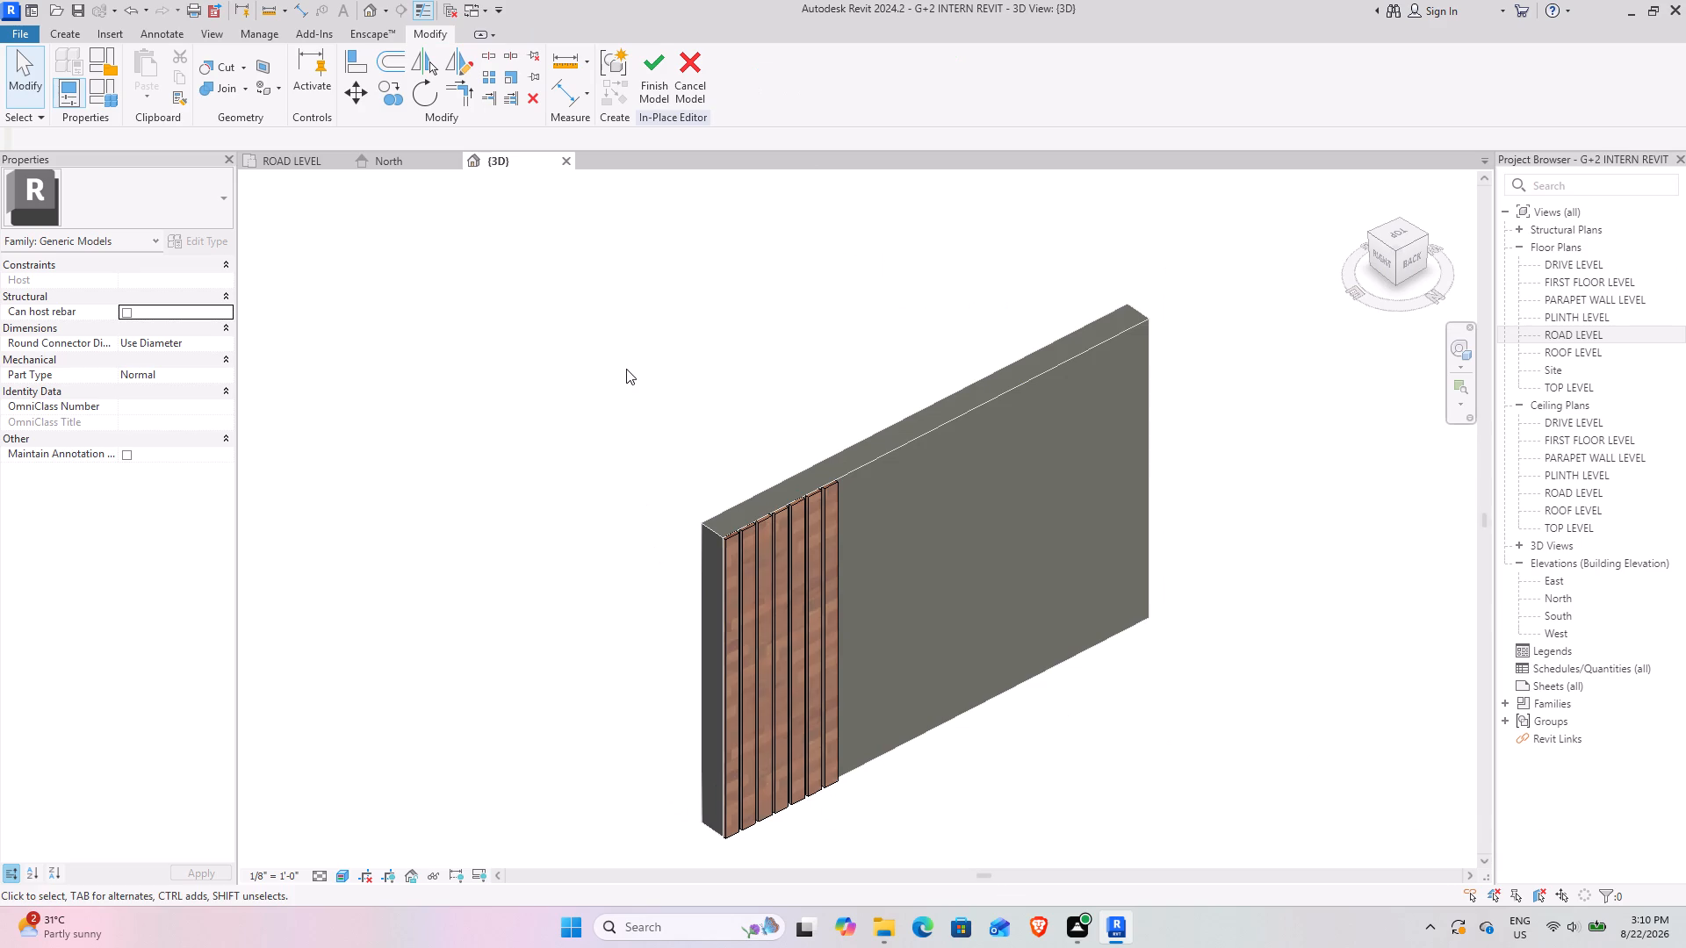
Examine the wood finish on the vertical strips in the 3D view, up close and from the wall's back side.
{"action": "scroll", "coordinate": [828, 664], "scroll_direction": "up", "scroll_amount": 4}
{"action": "scroll", "coordinate": [790, 658], "scroll_direction": "down", "scroll_amount": 3}
{"action": "middle_click_drag", "start_coordinate": [784, 696], "coordinate": [767, 695], "text": "shift"}
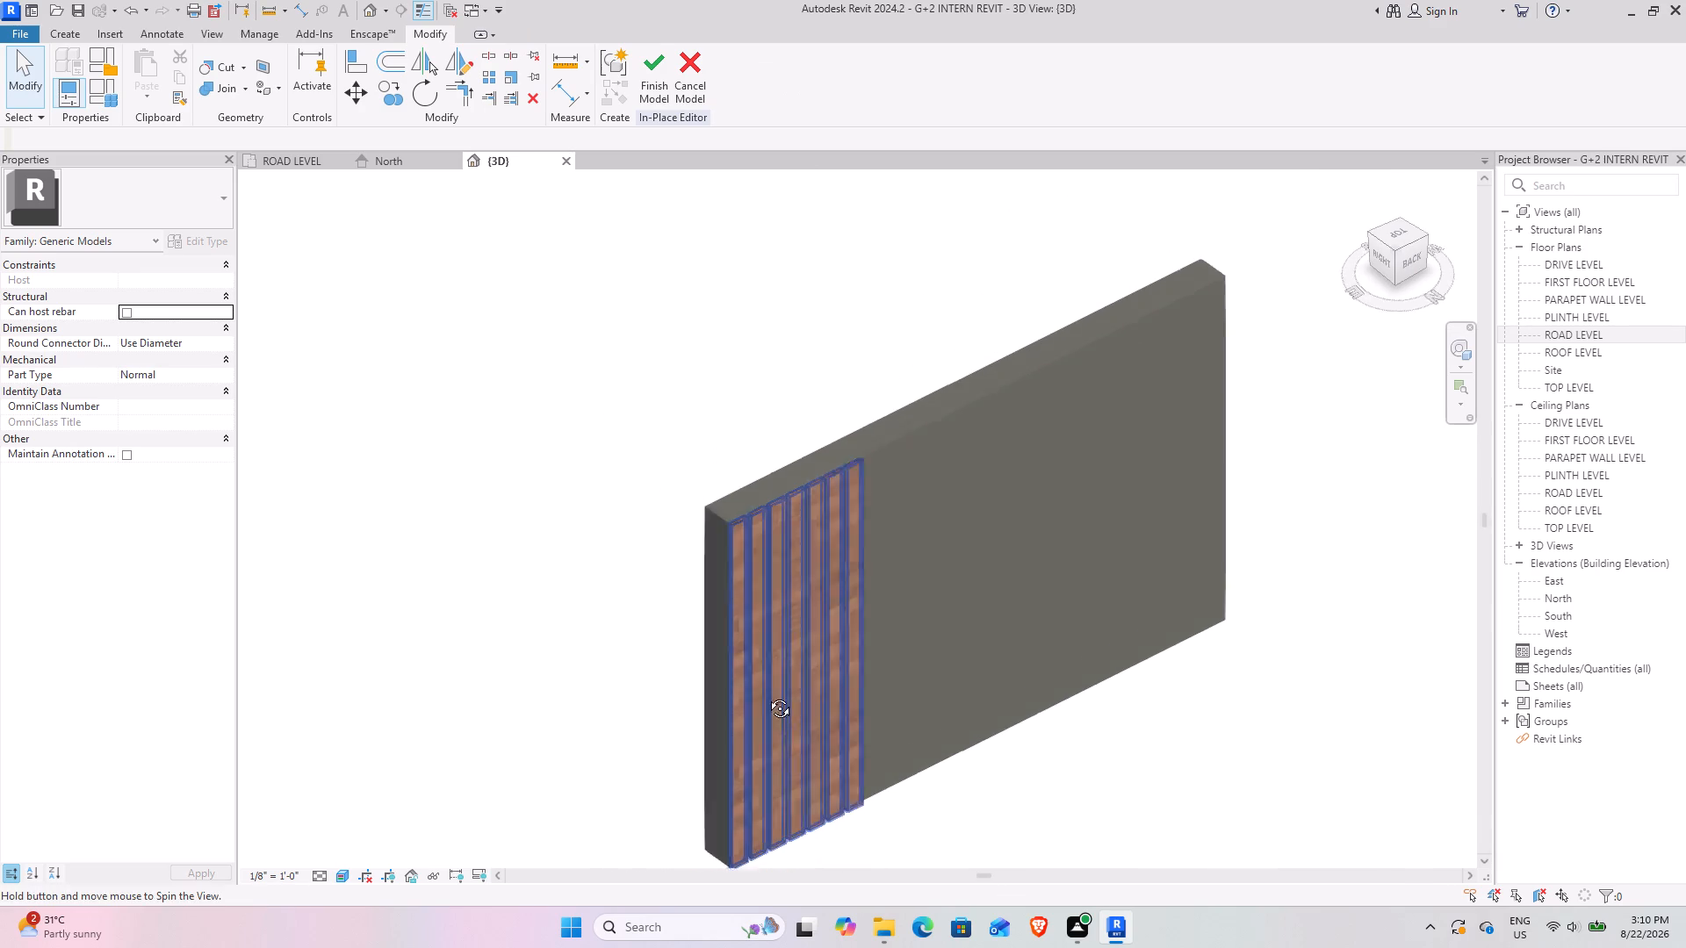
{"action": "middle_click_drag", "start_coordinate": [767, 695], "coordinate": [674, 662], "text": "shift"}
{"action": "middle_click_drag", "start_coordinate": [998, 735], "coordinate": [59, 363]}
{"action": "middle_click_drag", "start_coordinate": [647, 496], "coordinate": [269, 196]}
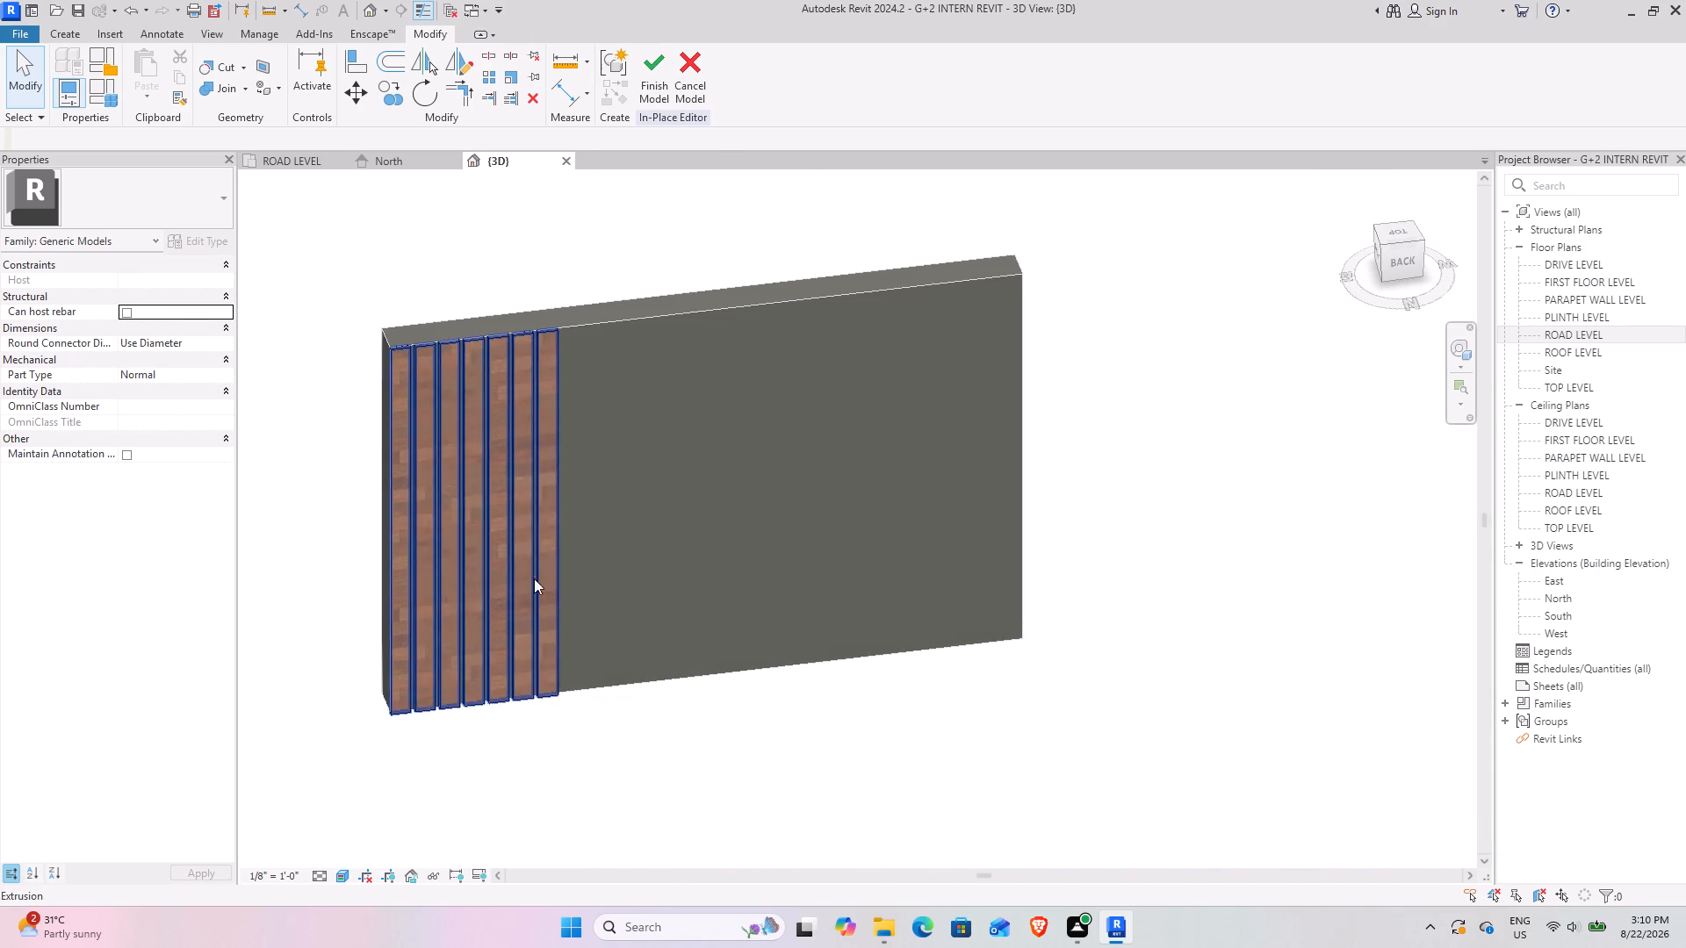
{"action": "scroll", "coordinate": [414, 585], "scroll_direction": "up", "scroll_amount": 4}
{"action": "scroll", "coordinate": [501, 379], "scroll_direction": "down", "scroll_amount": 3}
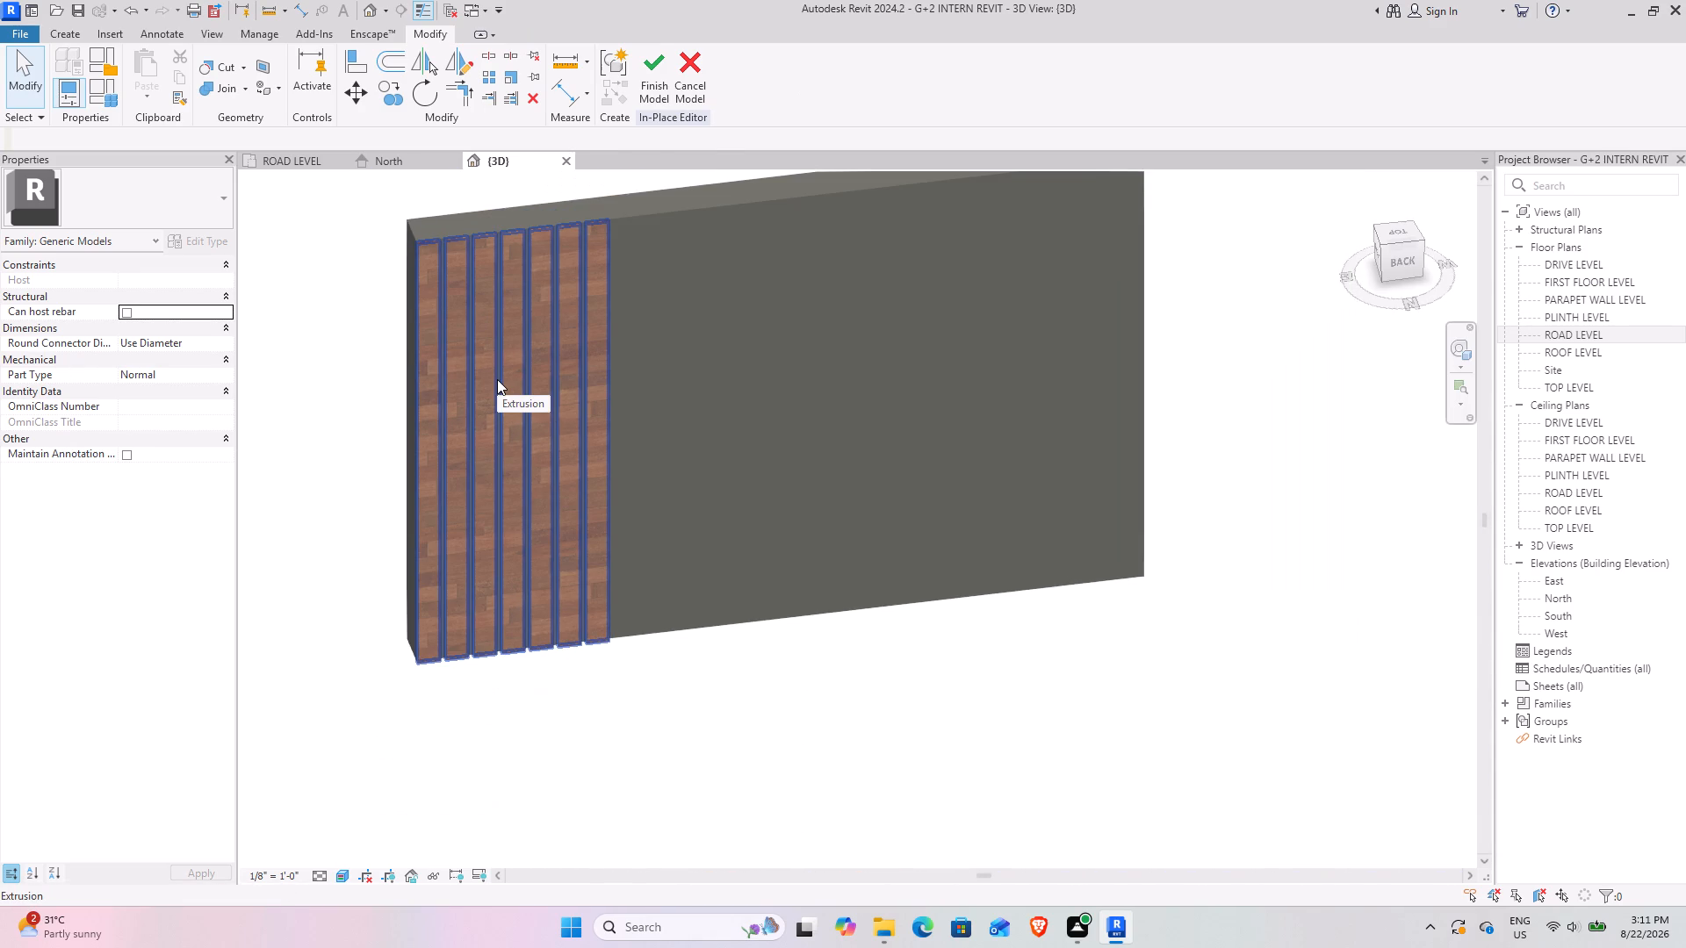
{"action": "scroll", "coordinate": [497, 379], "scroll_direction": "down", "scroll_amount": 4}
{"action": "left_click", "coordinate": [609, 663]}
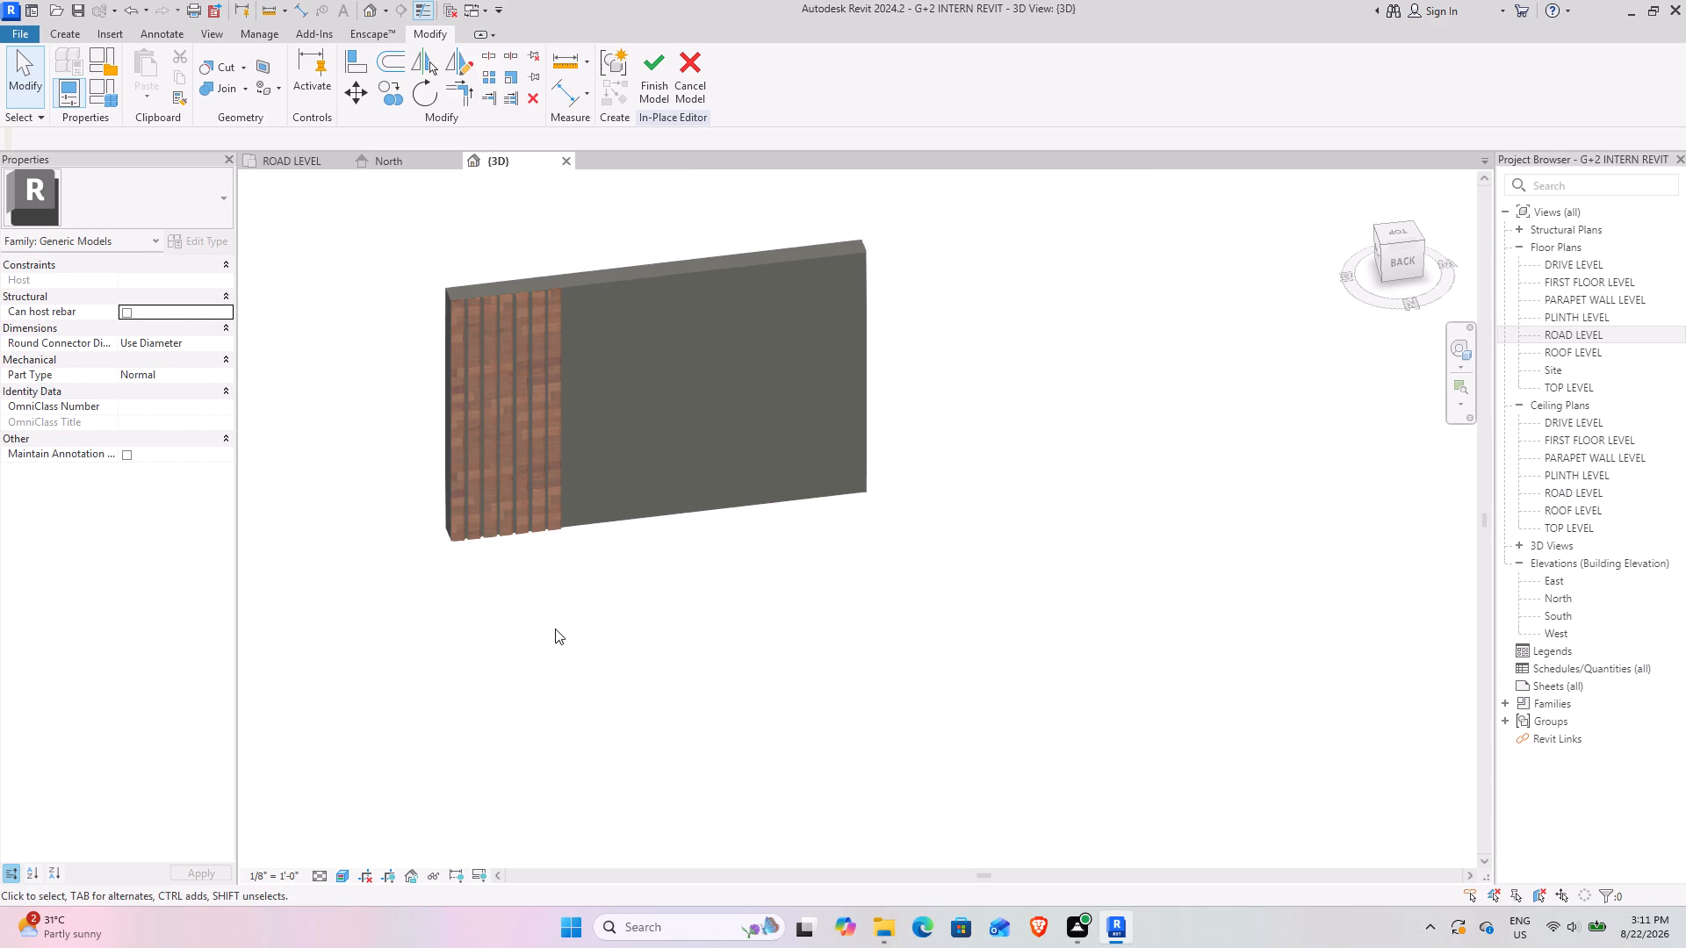
{"action": "middle_click_drag", "start_coordinate": [532, 626], "coordinate": [505, 587], "text": "shift"}
{"action": "middle_click_drag", "start_coordinate": [512, 585], "coordinate": [530, 640], "text": "shift"}
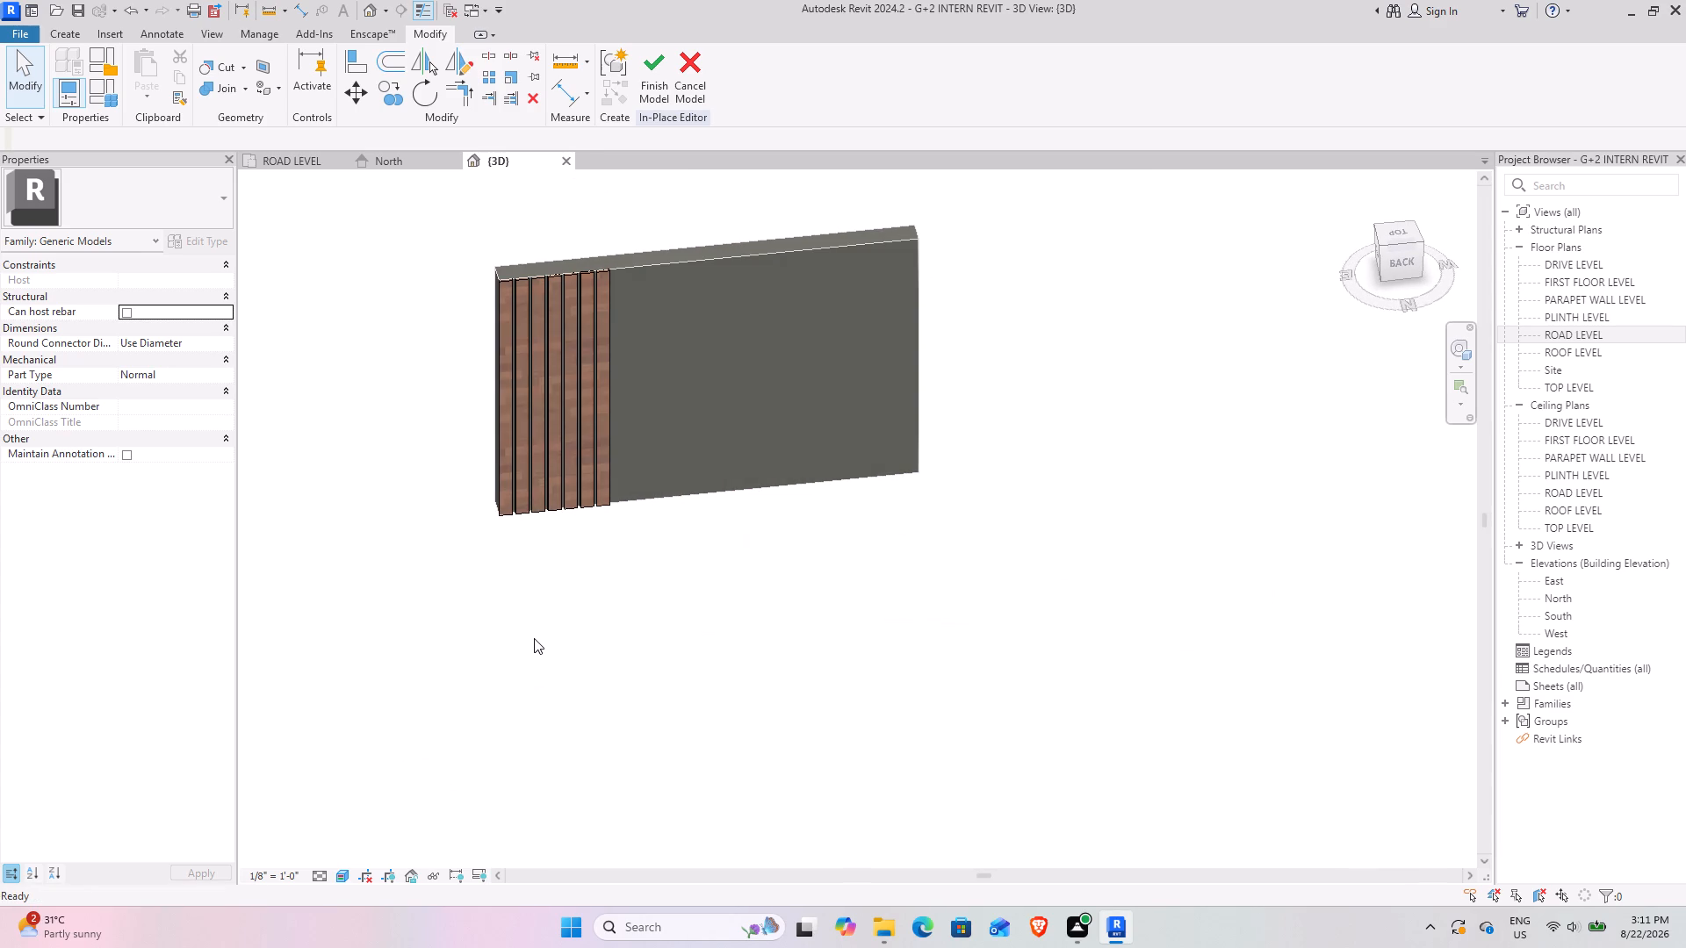
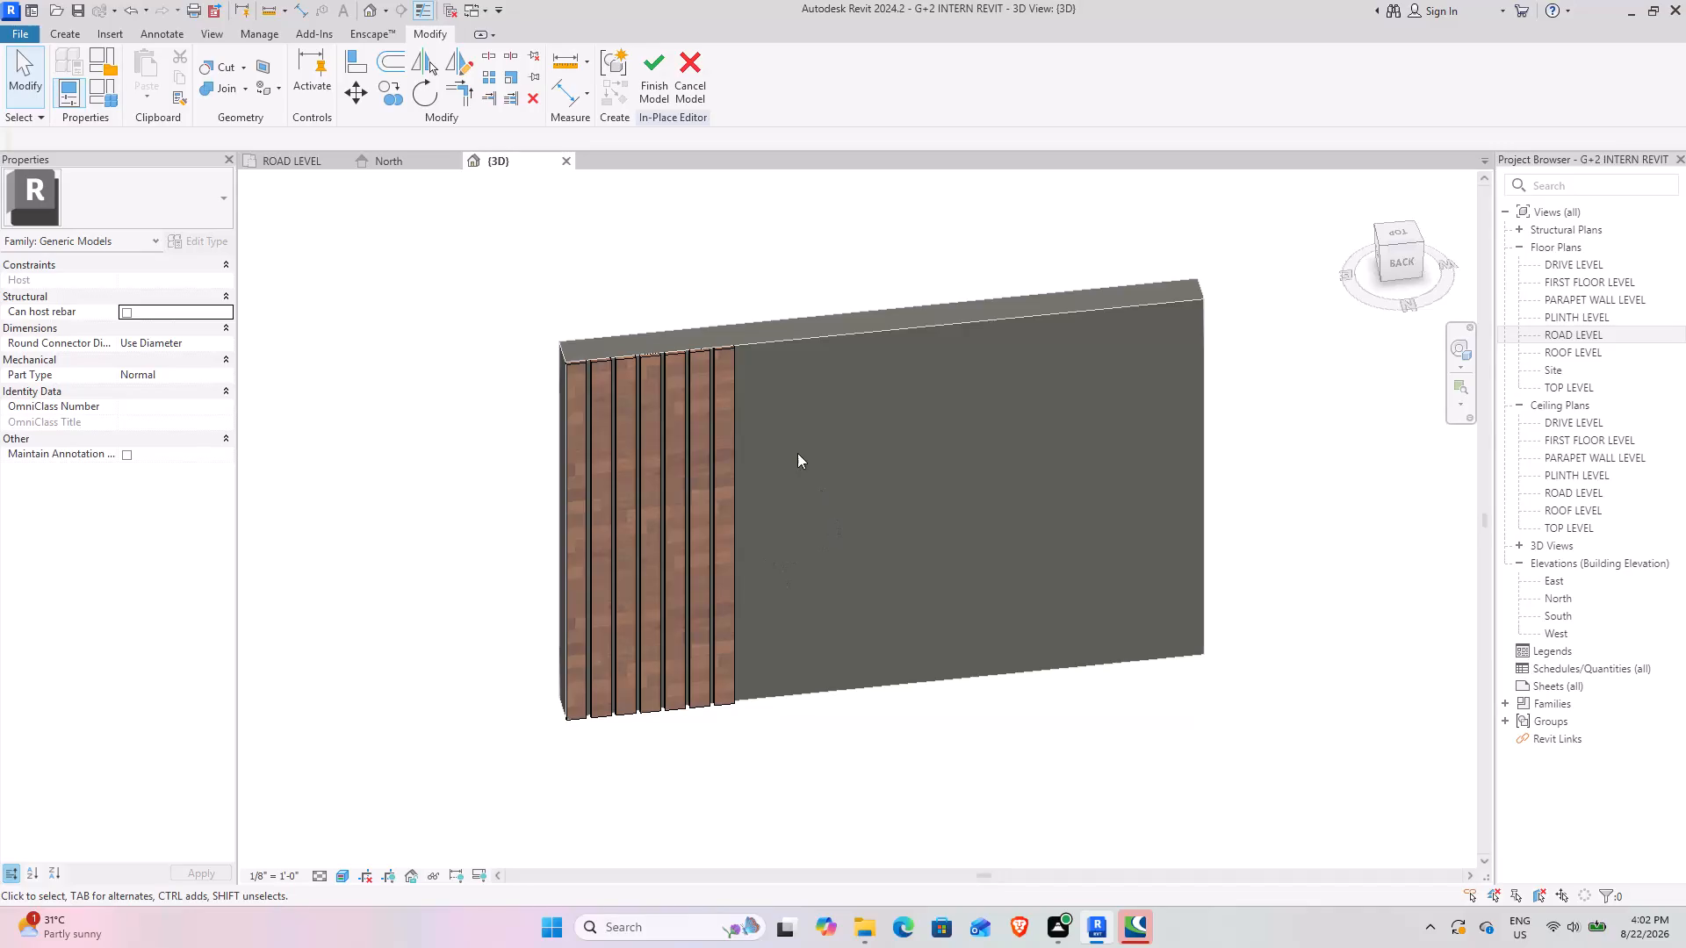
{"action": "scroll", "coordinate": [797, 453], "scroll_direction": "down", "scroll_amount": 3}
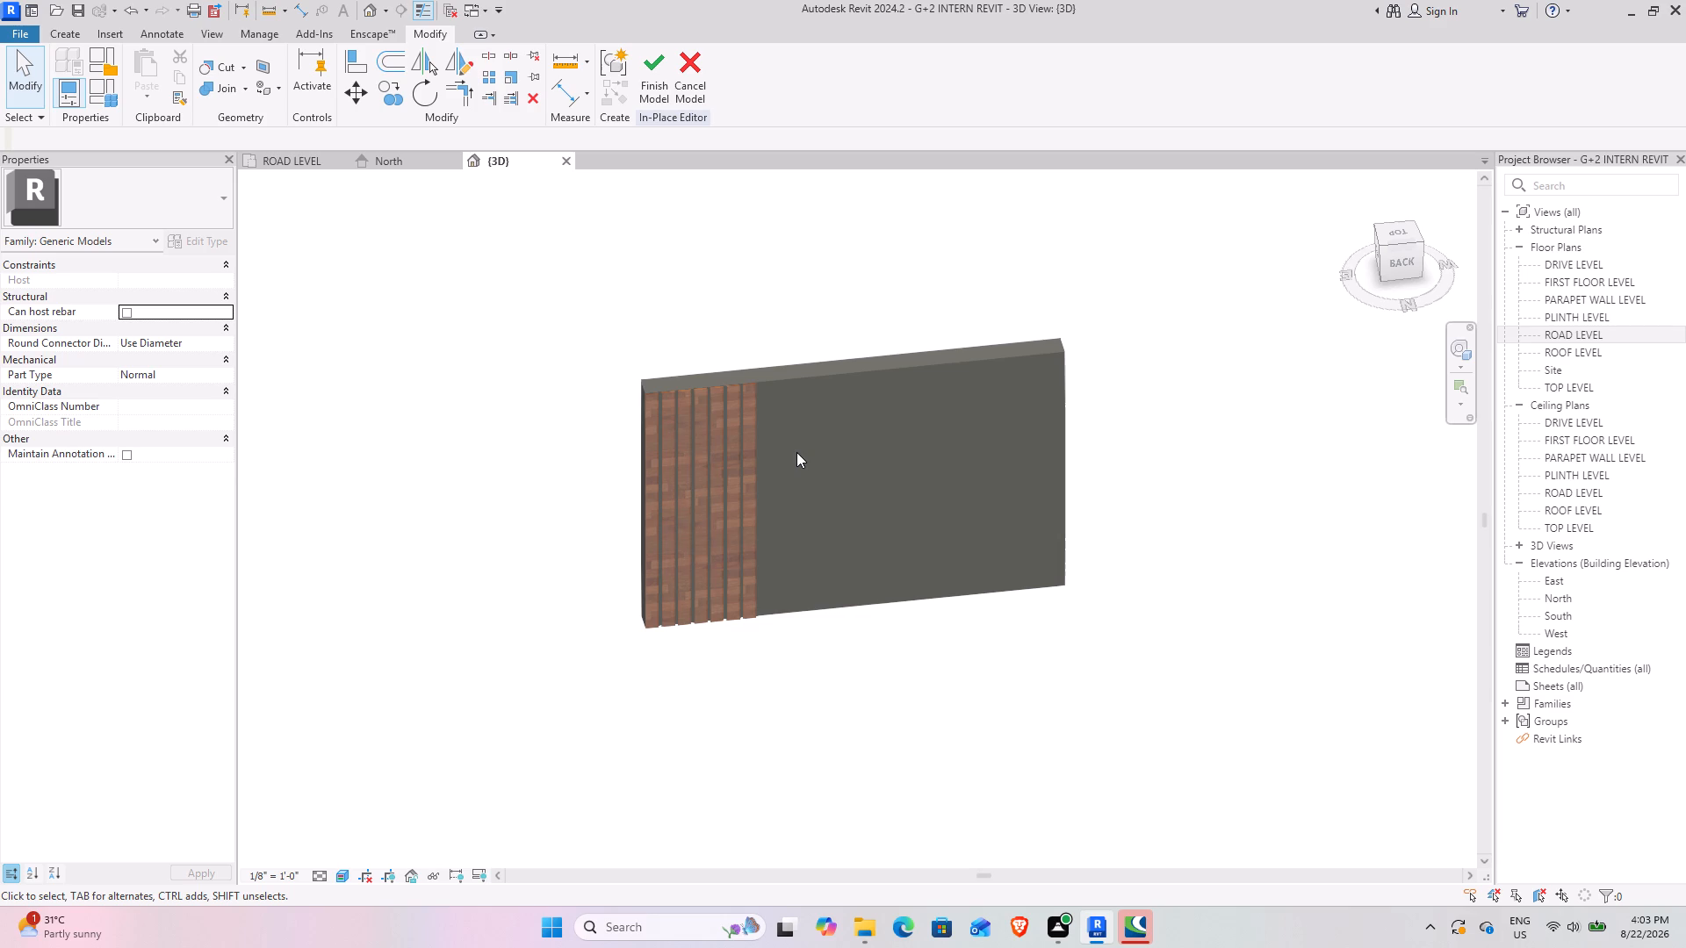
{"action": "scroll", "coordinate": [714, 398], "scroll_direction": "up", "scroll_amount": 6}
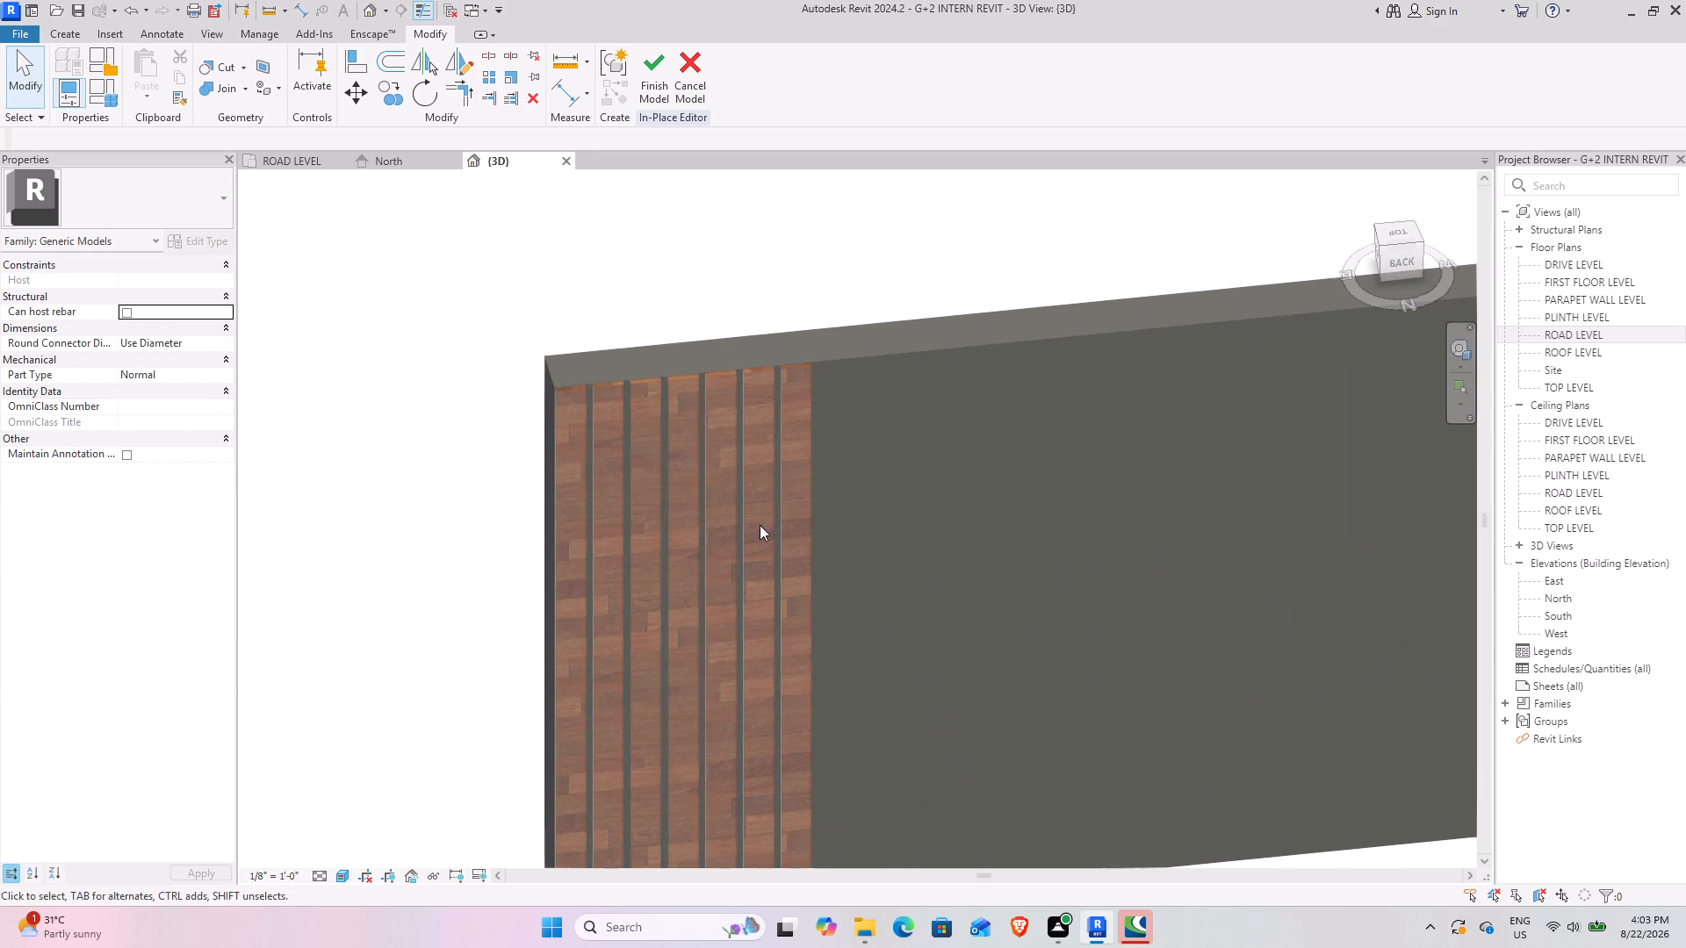
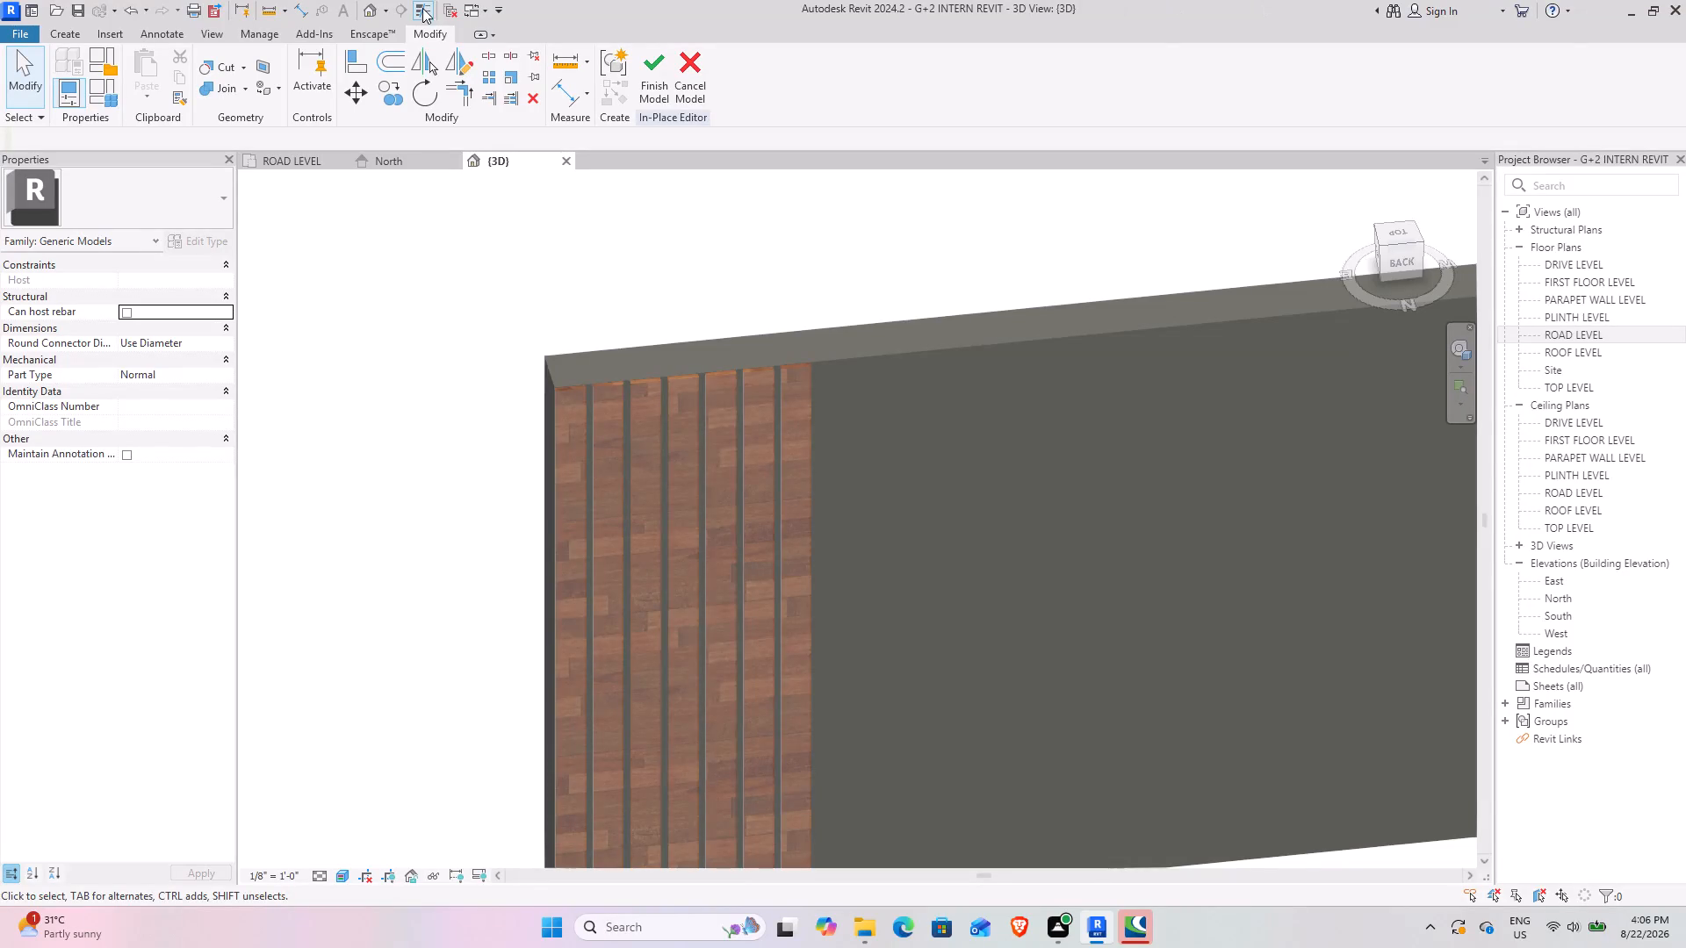
Examine the seven Wood Planks strips on the wall from several angles, including their top and bottom ends.
{"action": "scroll", "coordinate": [501, 298], "scroll_direction": "down", "scroll_amount": 5}
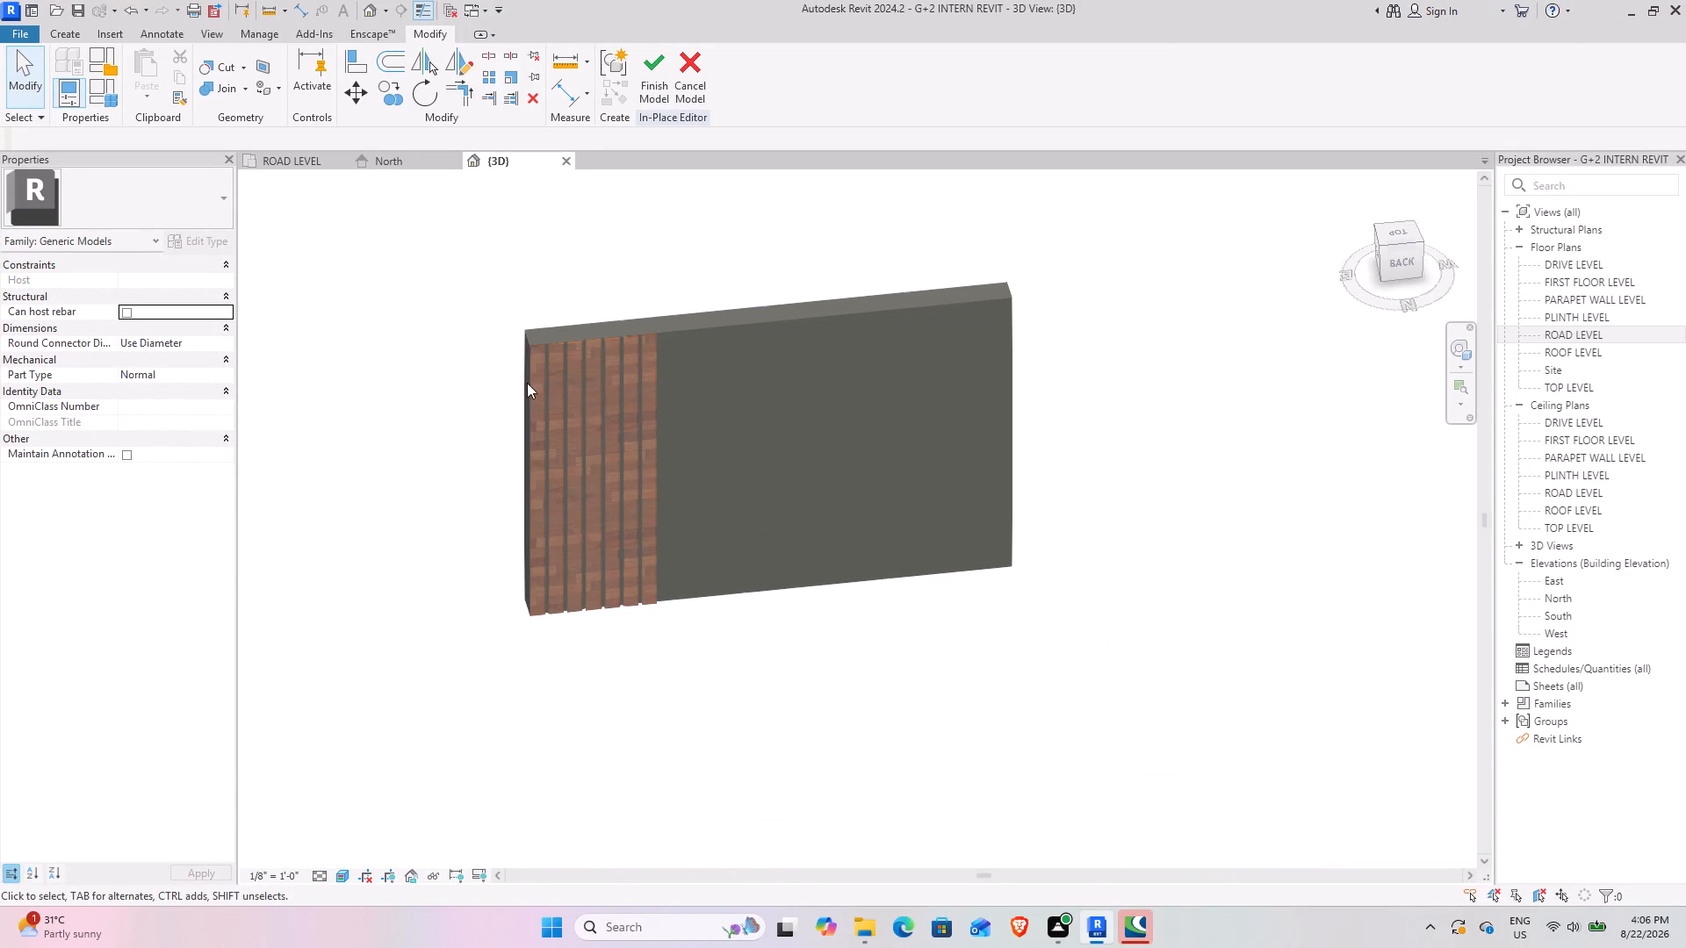
{"action": "middle_click_drag", "start_coordinate": [486, 412], "coordinate": [474, 389], "text": "shift"}
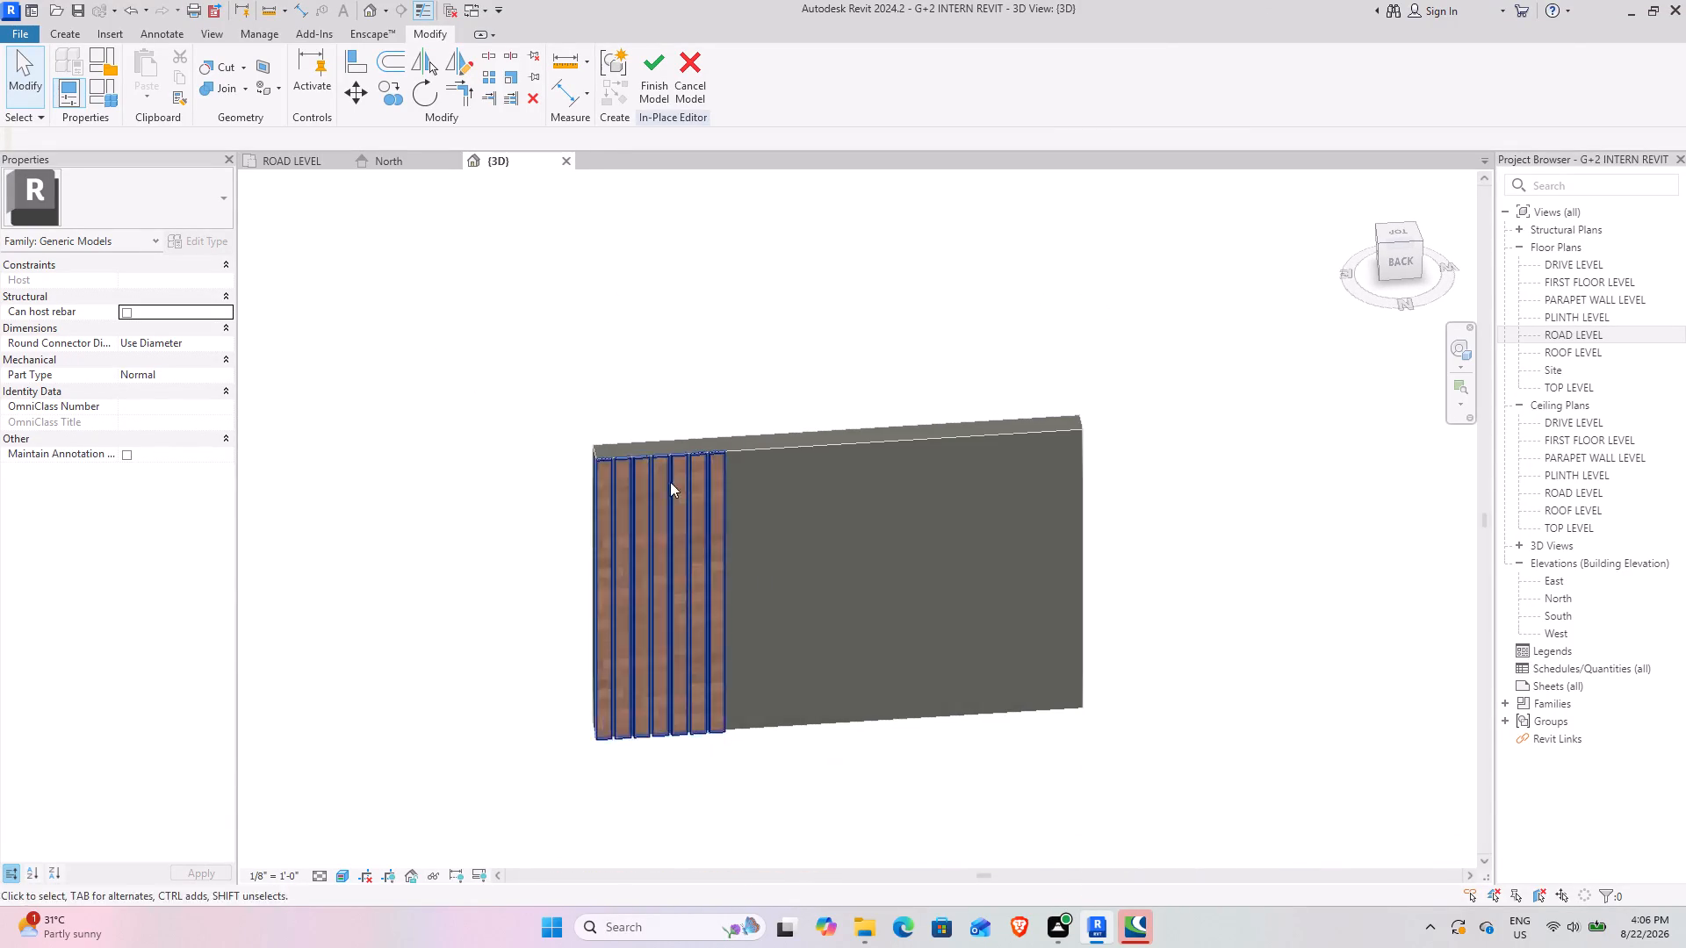
{"action": "scroll", "coordinate": [765, 443], "scroll_direction": "down", "scroll_amount": 1}
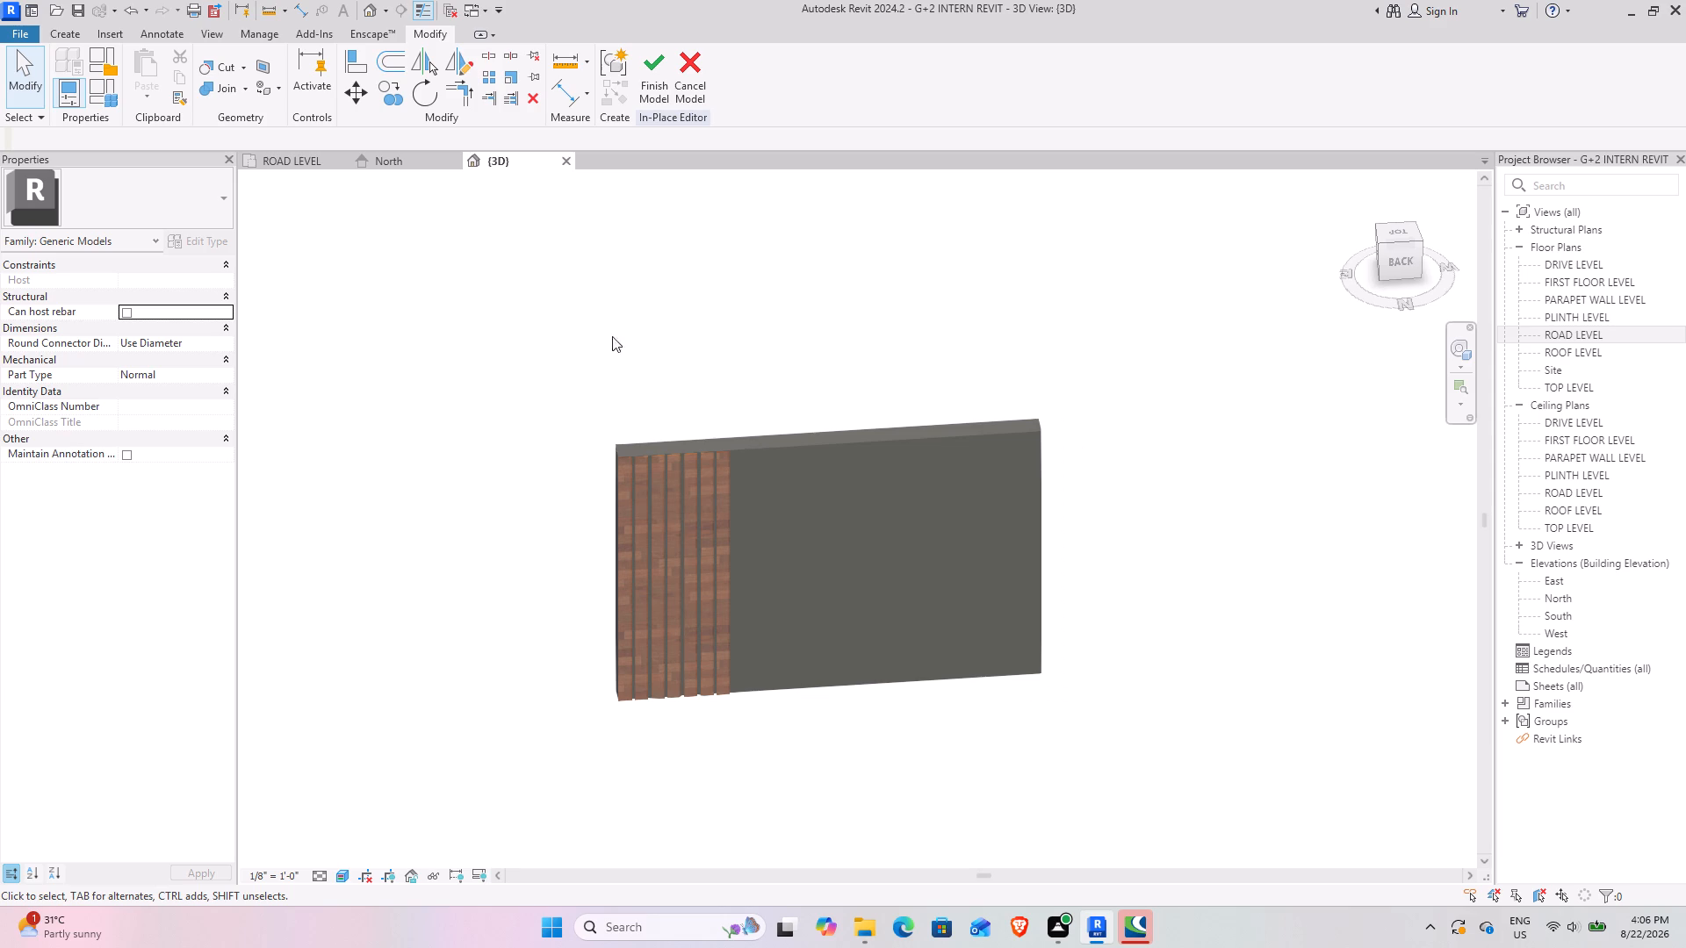
{"action": "scroll", "coordinate": [704, 424], "scroll_direction": "down", "scroll_amount": 3}
{"action": "middle_click_drag", "start_coordinate": [690, 423], "coordinate": [621, 399]}
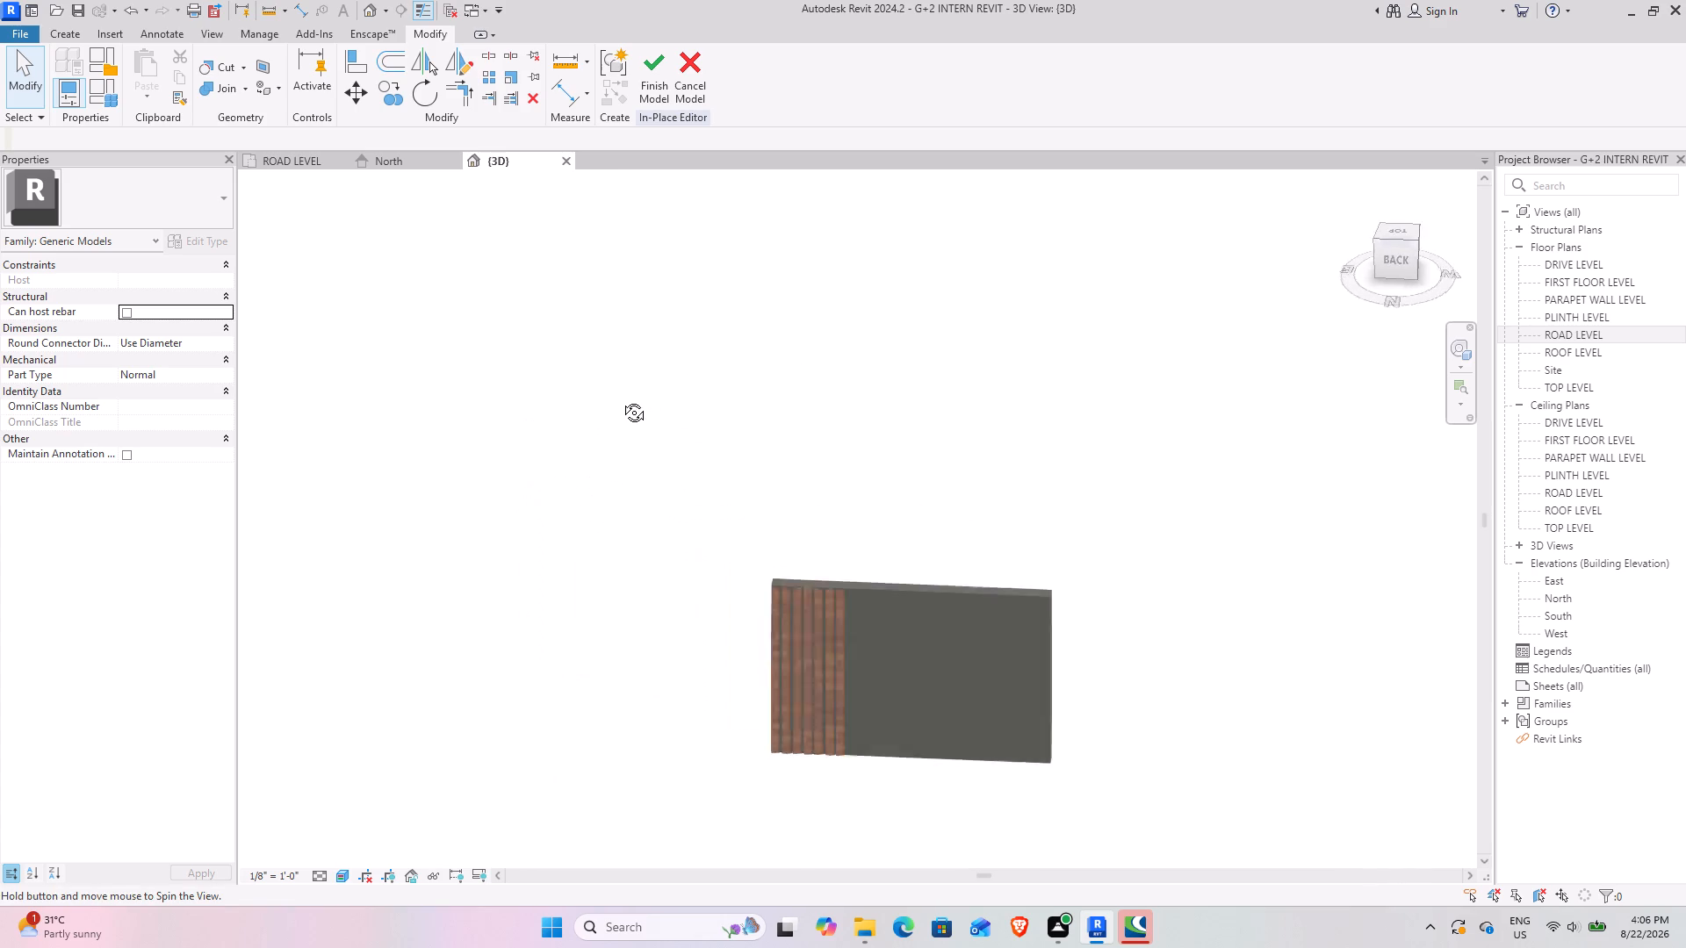
{"action": "middle_click_drag", "start_coordinate": [621, 399], "coordinate": [700, 388]}
{"action": "scroll", "coordinate": [759, 552], "scroll_direction": "up", "scroll_amount": 3}
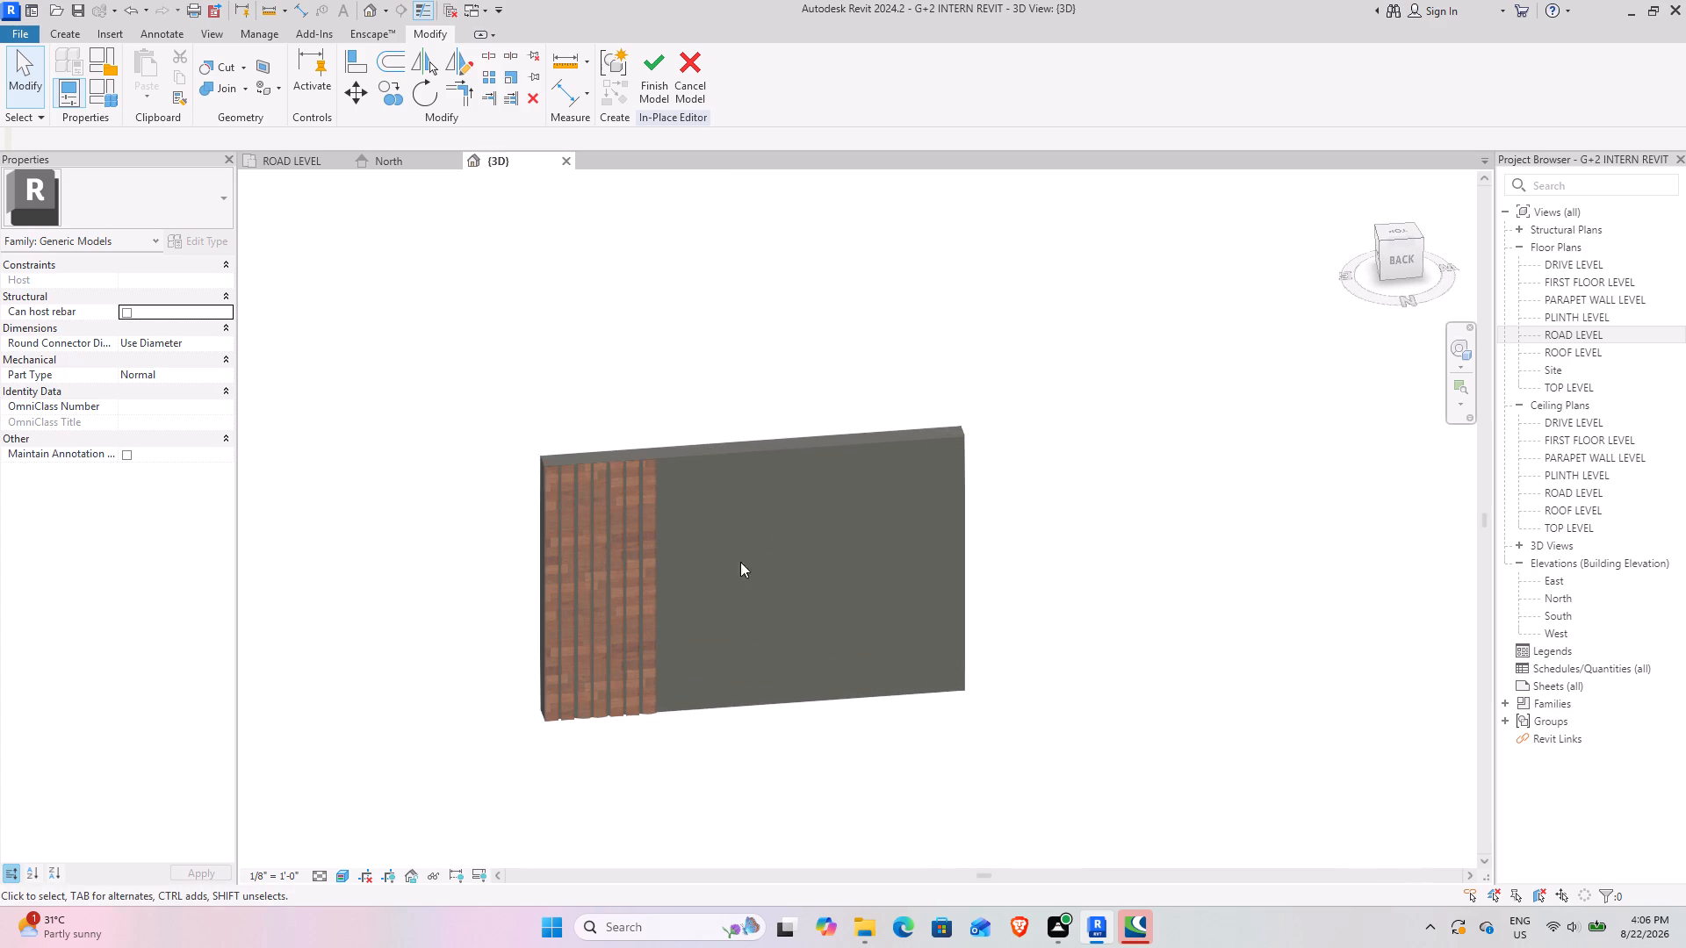
{"action": "scroll", "coordinate": [765, 537], "scroll_direction": "up", "scroll_amount": 1}
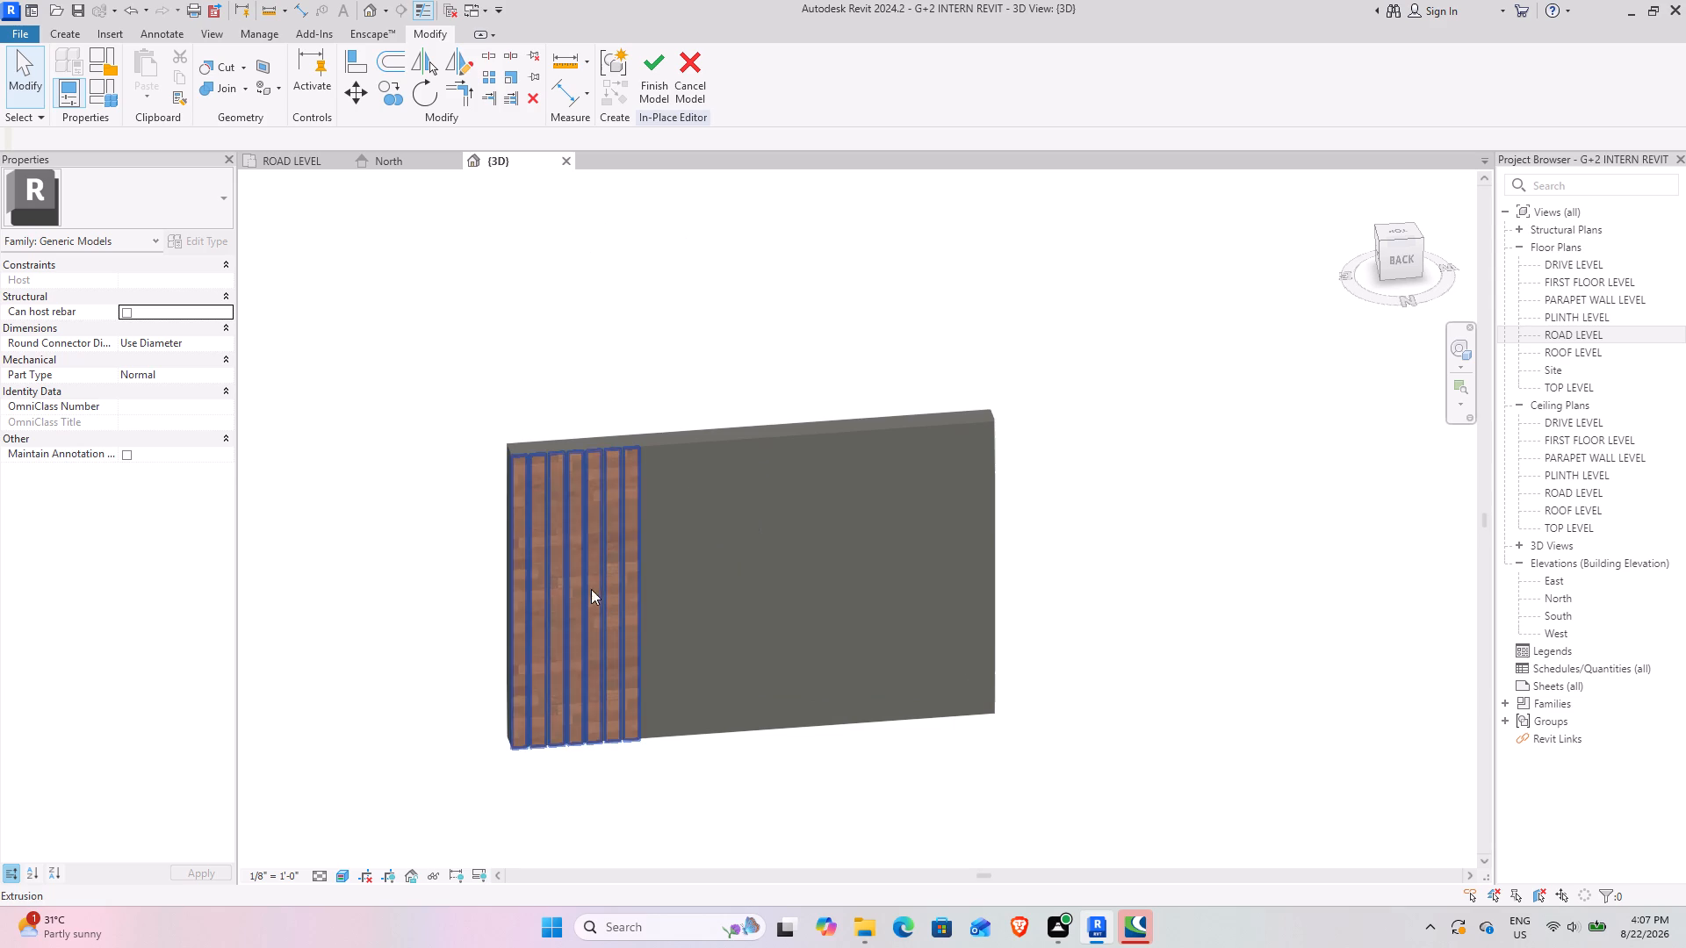
{"action": "scroll", "coordinate": [587, 585], "scroll_direction": "up", "scroll_amount": 5}
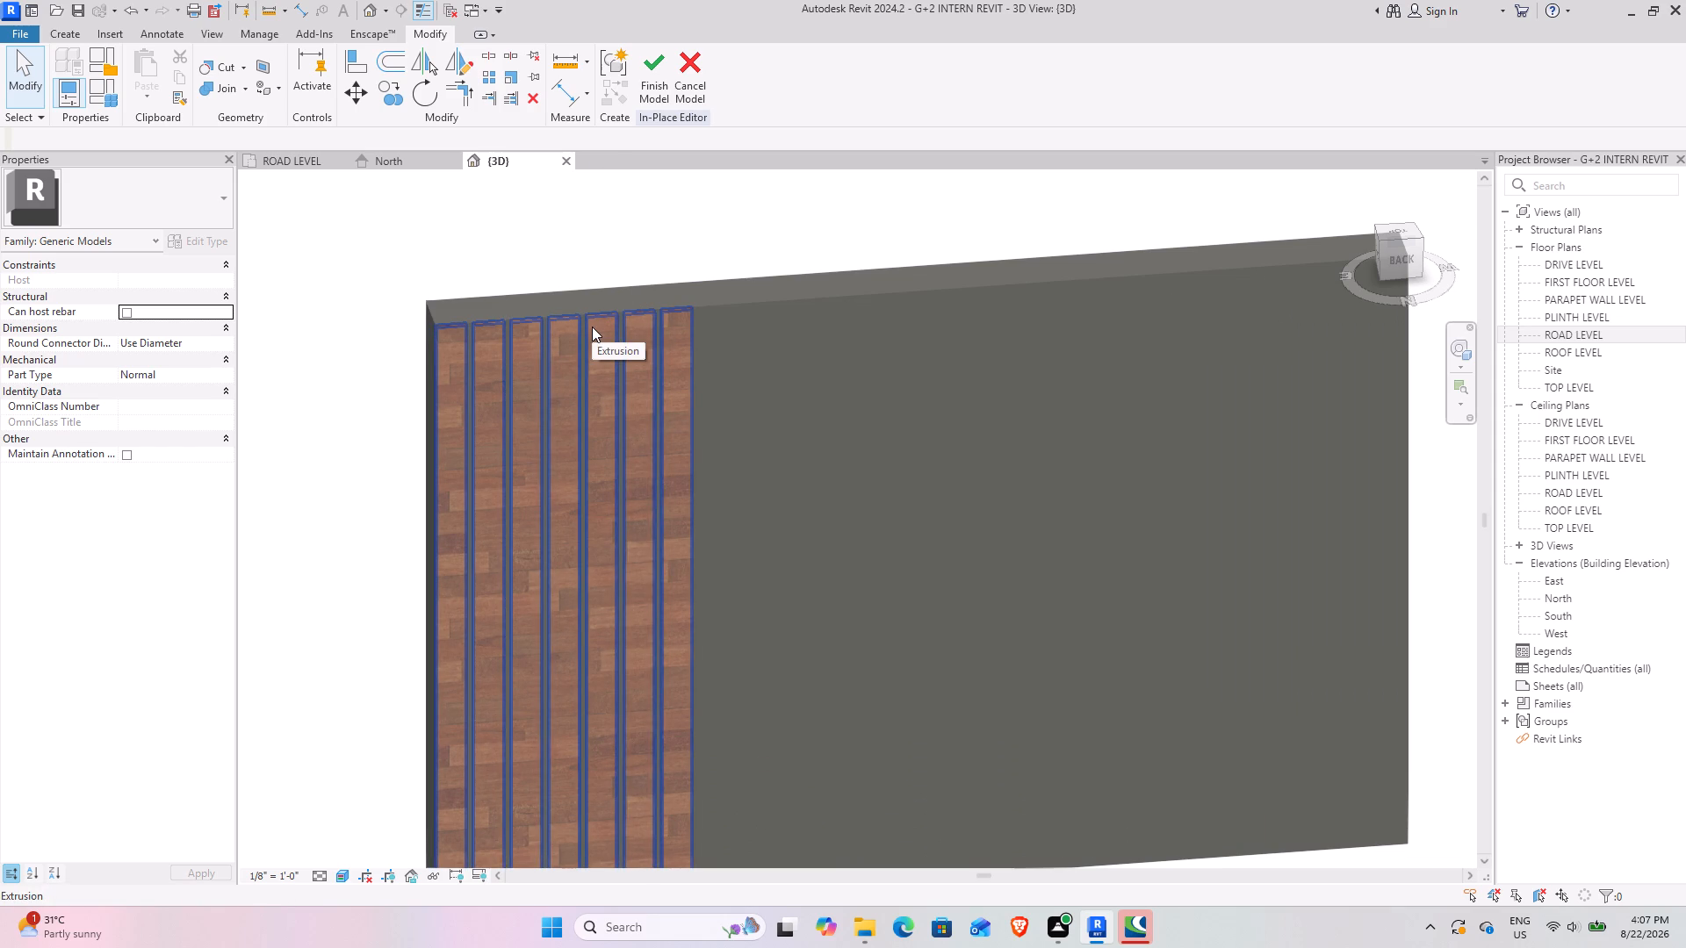
{"action": "scroll", "coordinate": [751, 592], "scroll_direction": "up", "scroll_amount": 2}
{"action": "scroll", "coordinate": [747, 591], "scroll_direction": "down", "scroll_amount": 4}
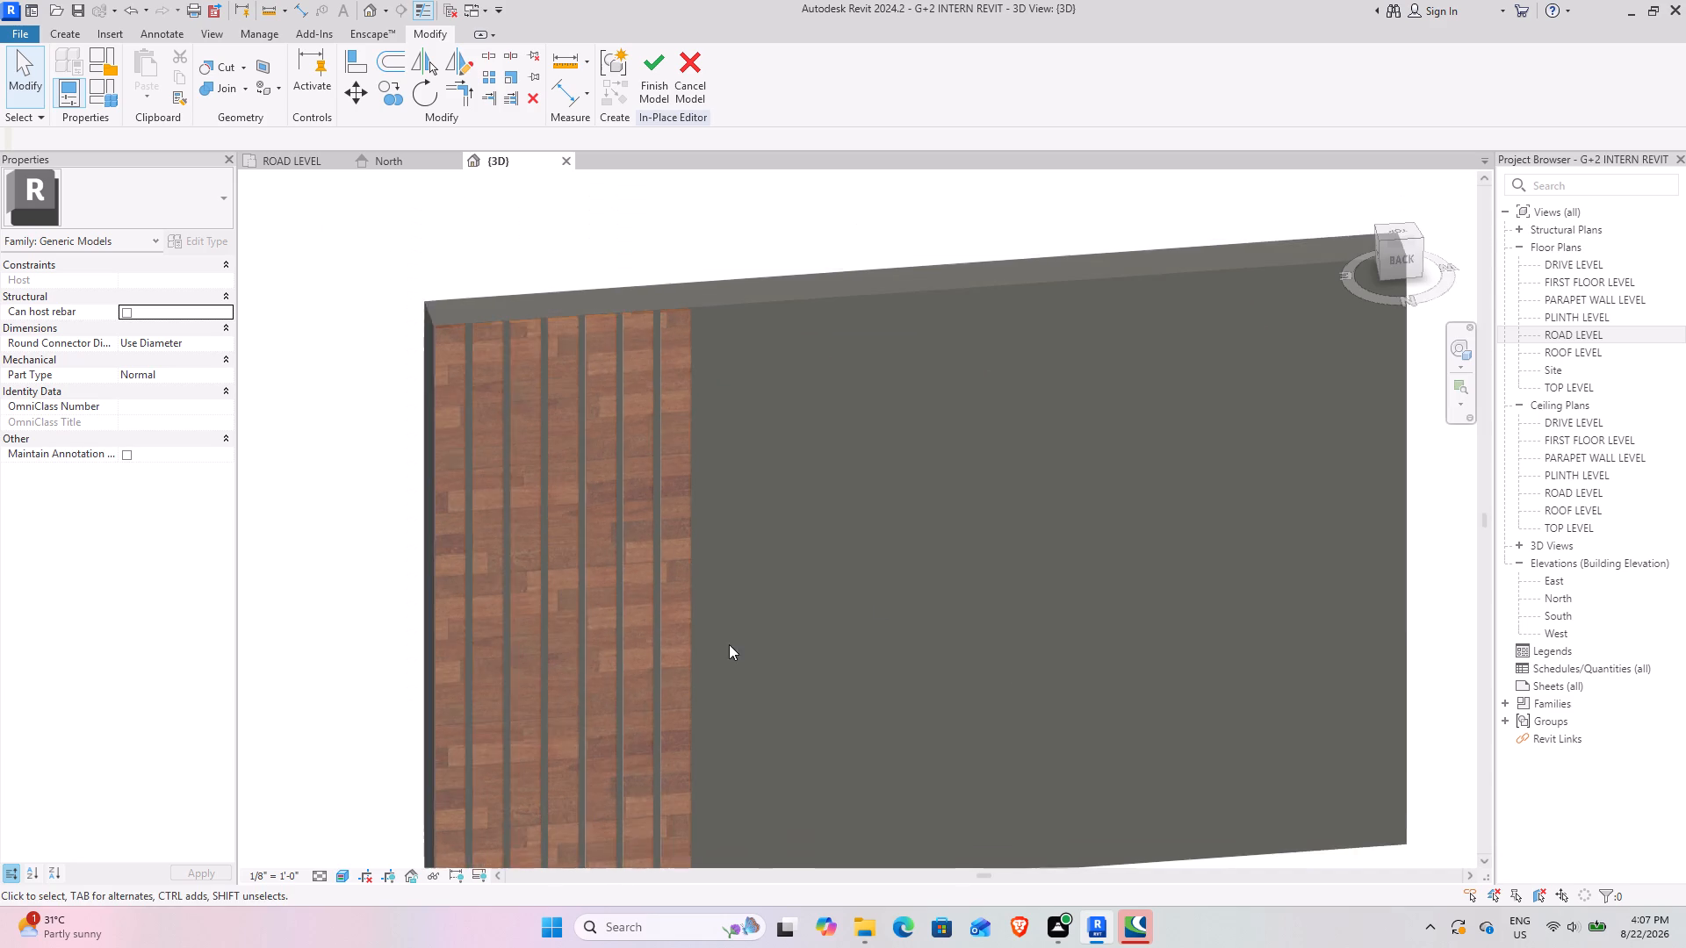
{"action": "middle_click_drag", "start_coordinate": [601, 621], "coordinate": [633, 640], "text": "shift"}
{"action": "middle_click_drag", "start_coordinate": [621, 623], "coordinate": [638, 630]}
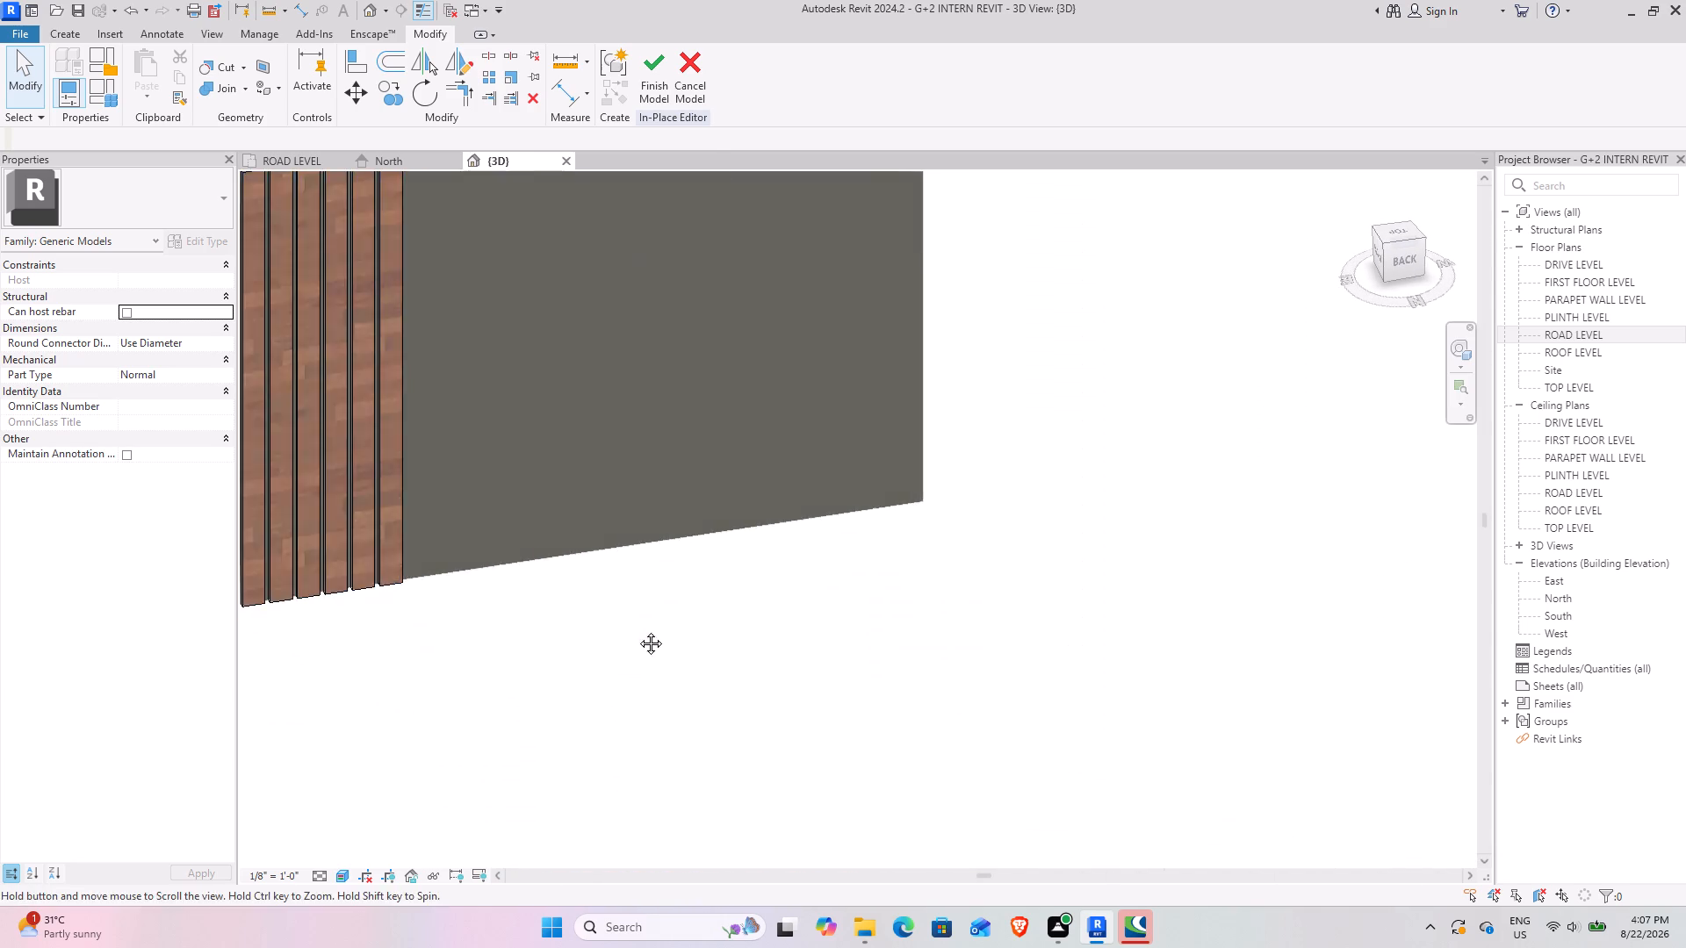
{"action": "middle_click_drag", "start_coordinate": [638, 630], "coordinate": [982, 740]}
{"action": "middle_click_drag", "start_coordinate": [707, 551], "coordinate": [690, 564], "text": "shift"}
{"action": "middle_click_drag", "start_coordinate": [772, 548], "coordinate": [792, 667]}
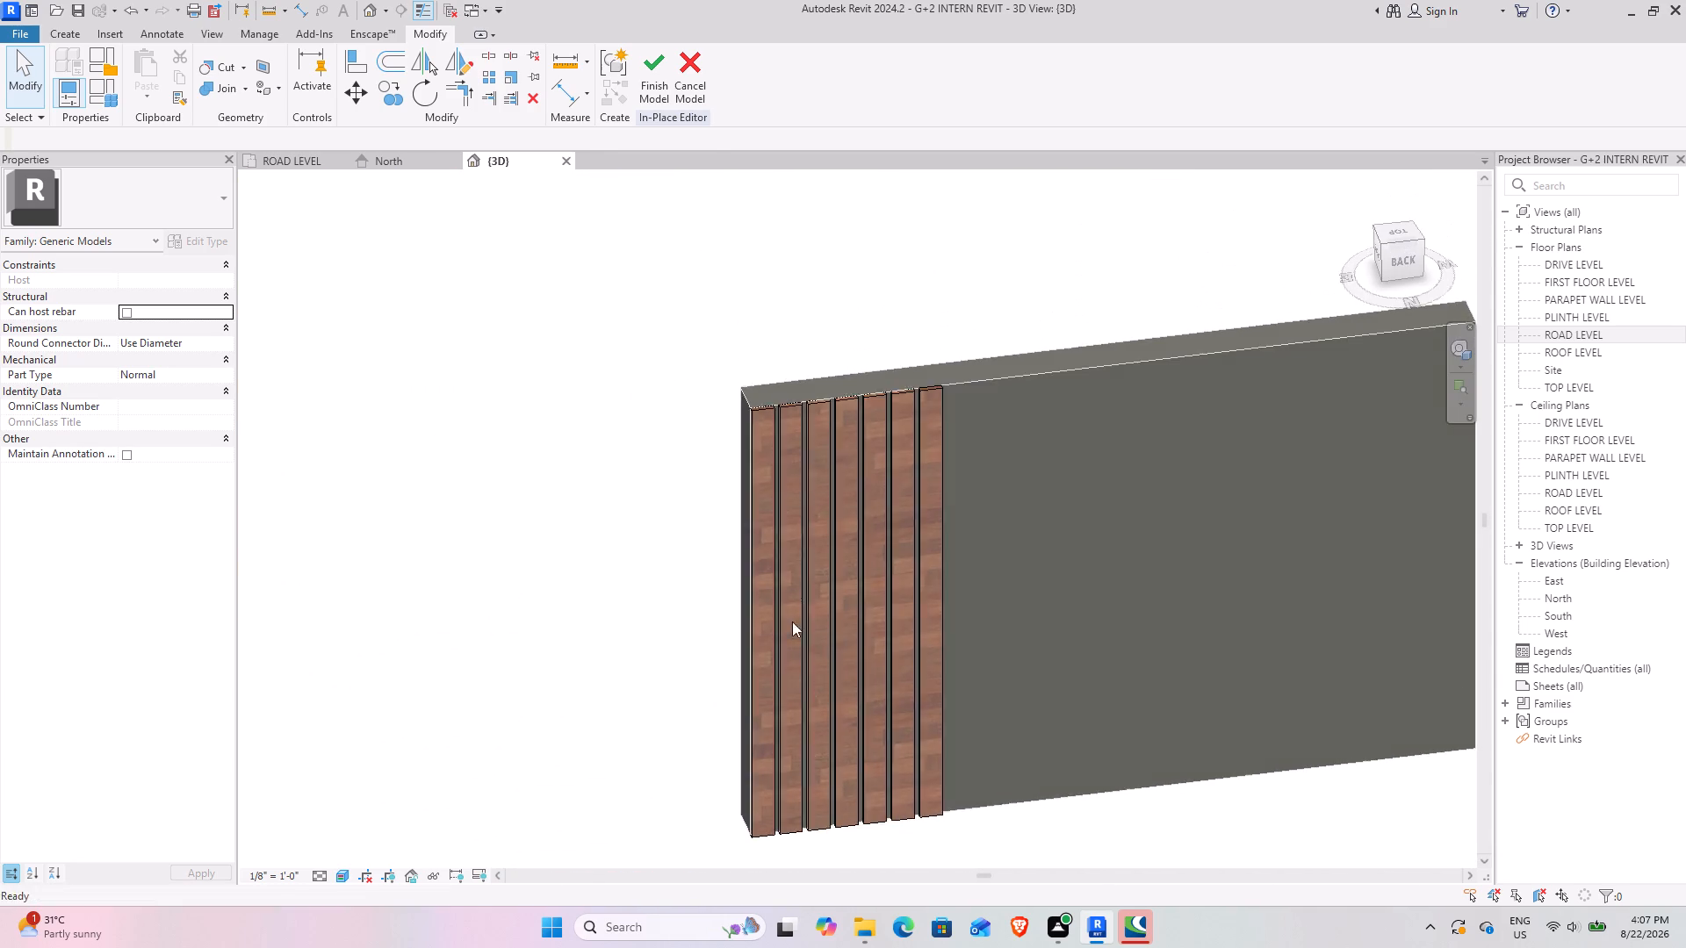
{"action": "middle_click_drag", "start_coordinate": [786, 572], "coordinate": [802, 609], "text": "shift"}
{"action": "middle_click_drag", "start_coordinate": [797, 534], "coordinate": [851, 779]}
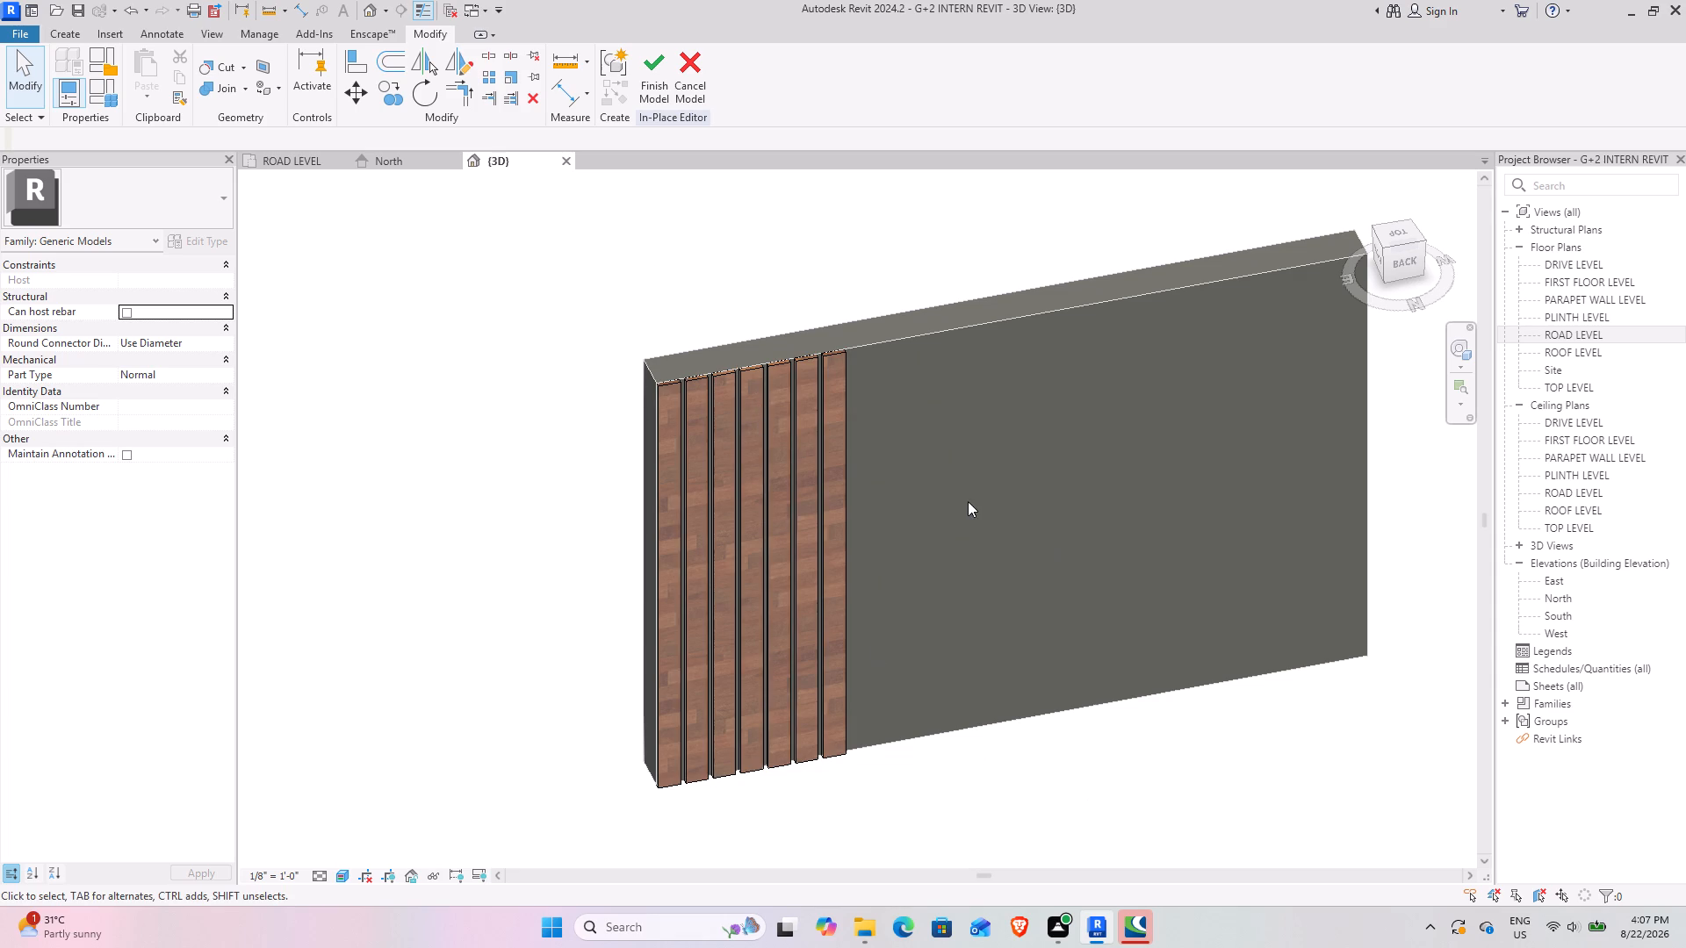
{"action": "scroll", "coordinate": [962, 501], "scroll_direction": "down", "scroll_amount": 3}
{"action": "middle_click_drag", "start_coordinate": [983, 526], "coordinate": [932, 508], "text": "shift"}
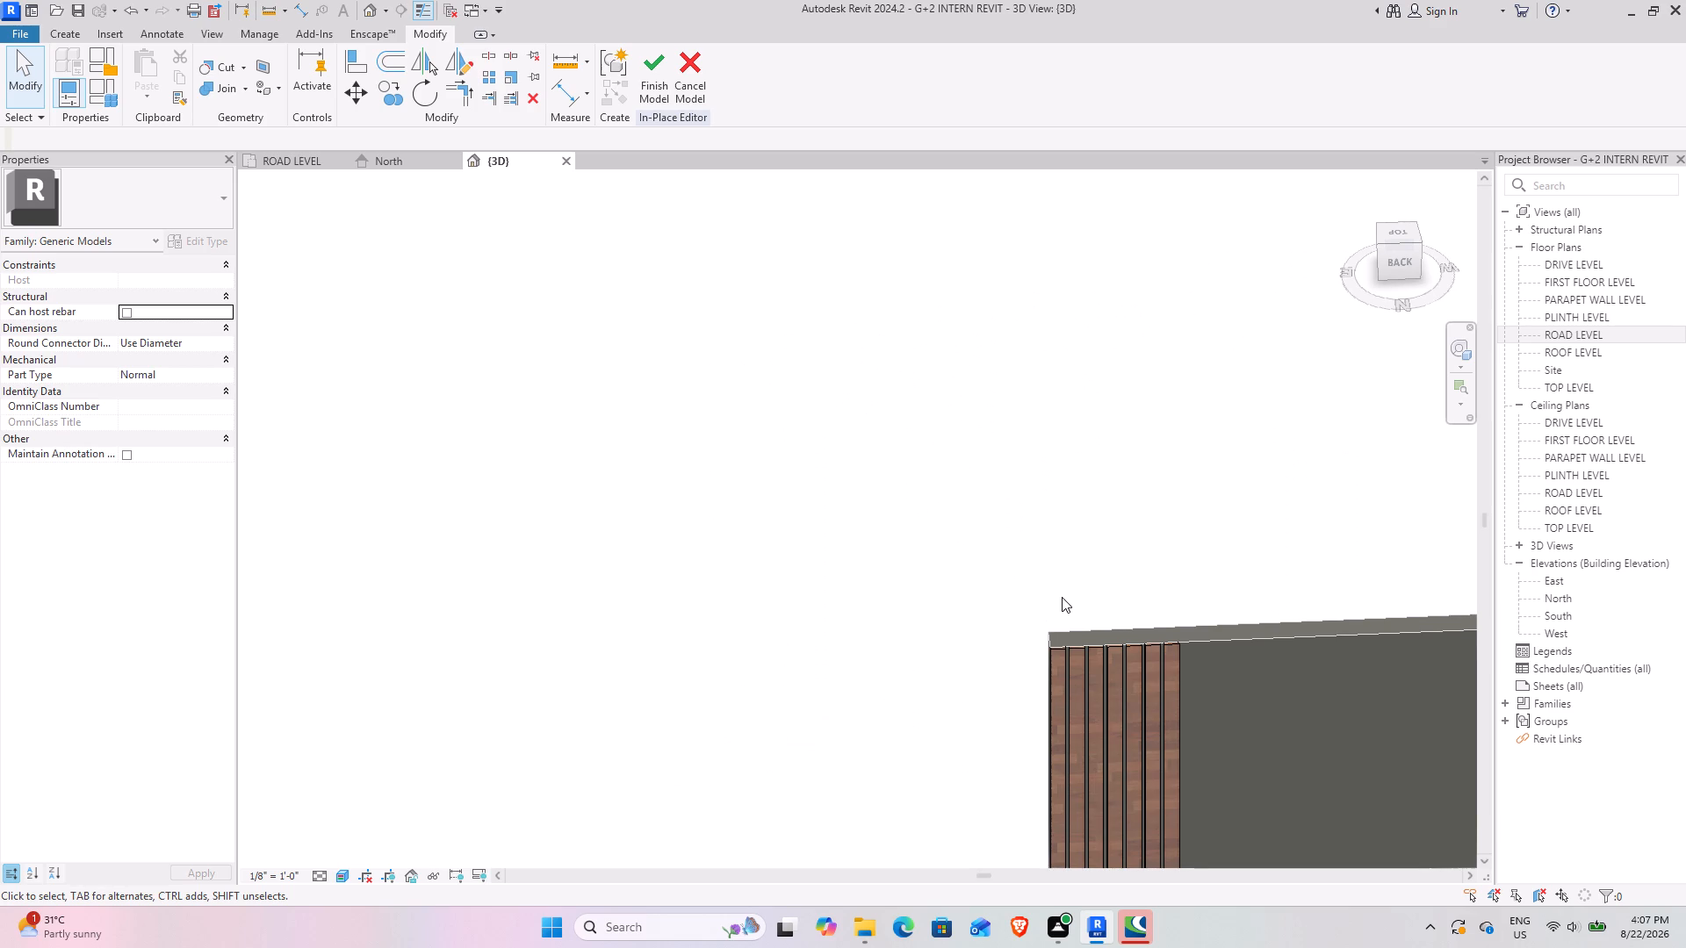
{"action": "scroll", "coordinate": [992, 565], "scroll_direction": "down", "scroll_amount": 2}
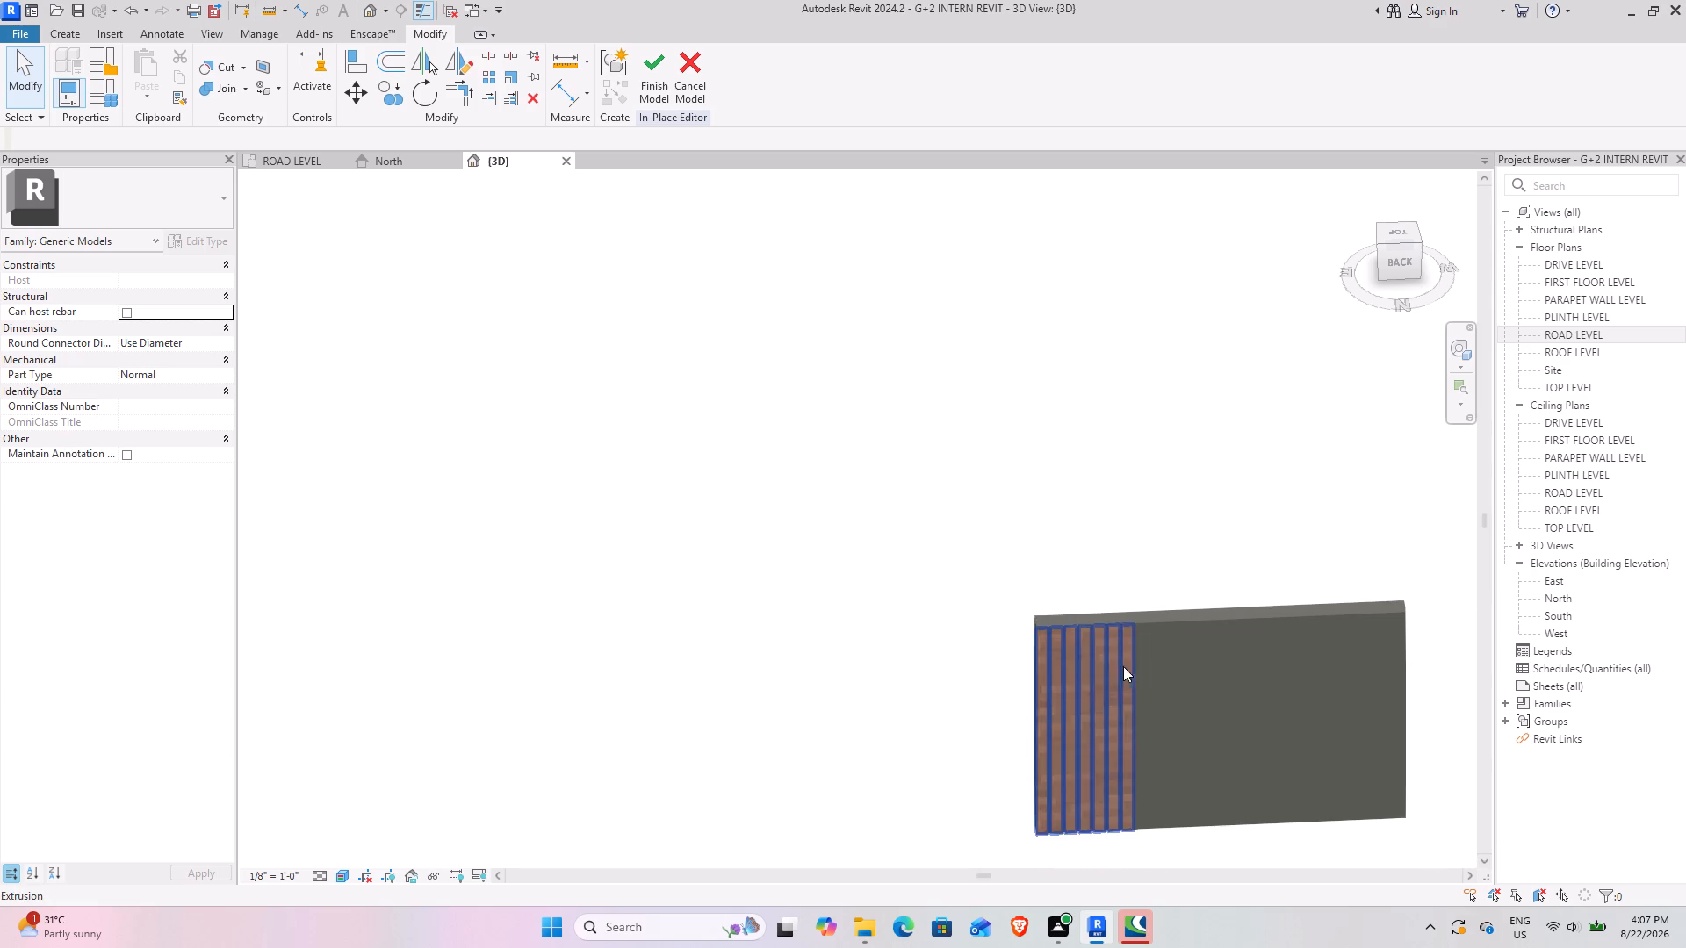
{"action": "scroll", "coordinate": [1200, 684], "scroll_direction": "up", "scroll_amount": 3}
{"action": "middle_click_drag", "start_coordinate": [1254, 641], "coordinate": [1207, 614]}
{"action": "middle_click_drag", "start_coordinate": [1266, 647], "coordinate": [569, 300]}
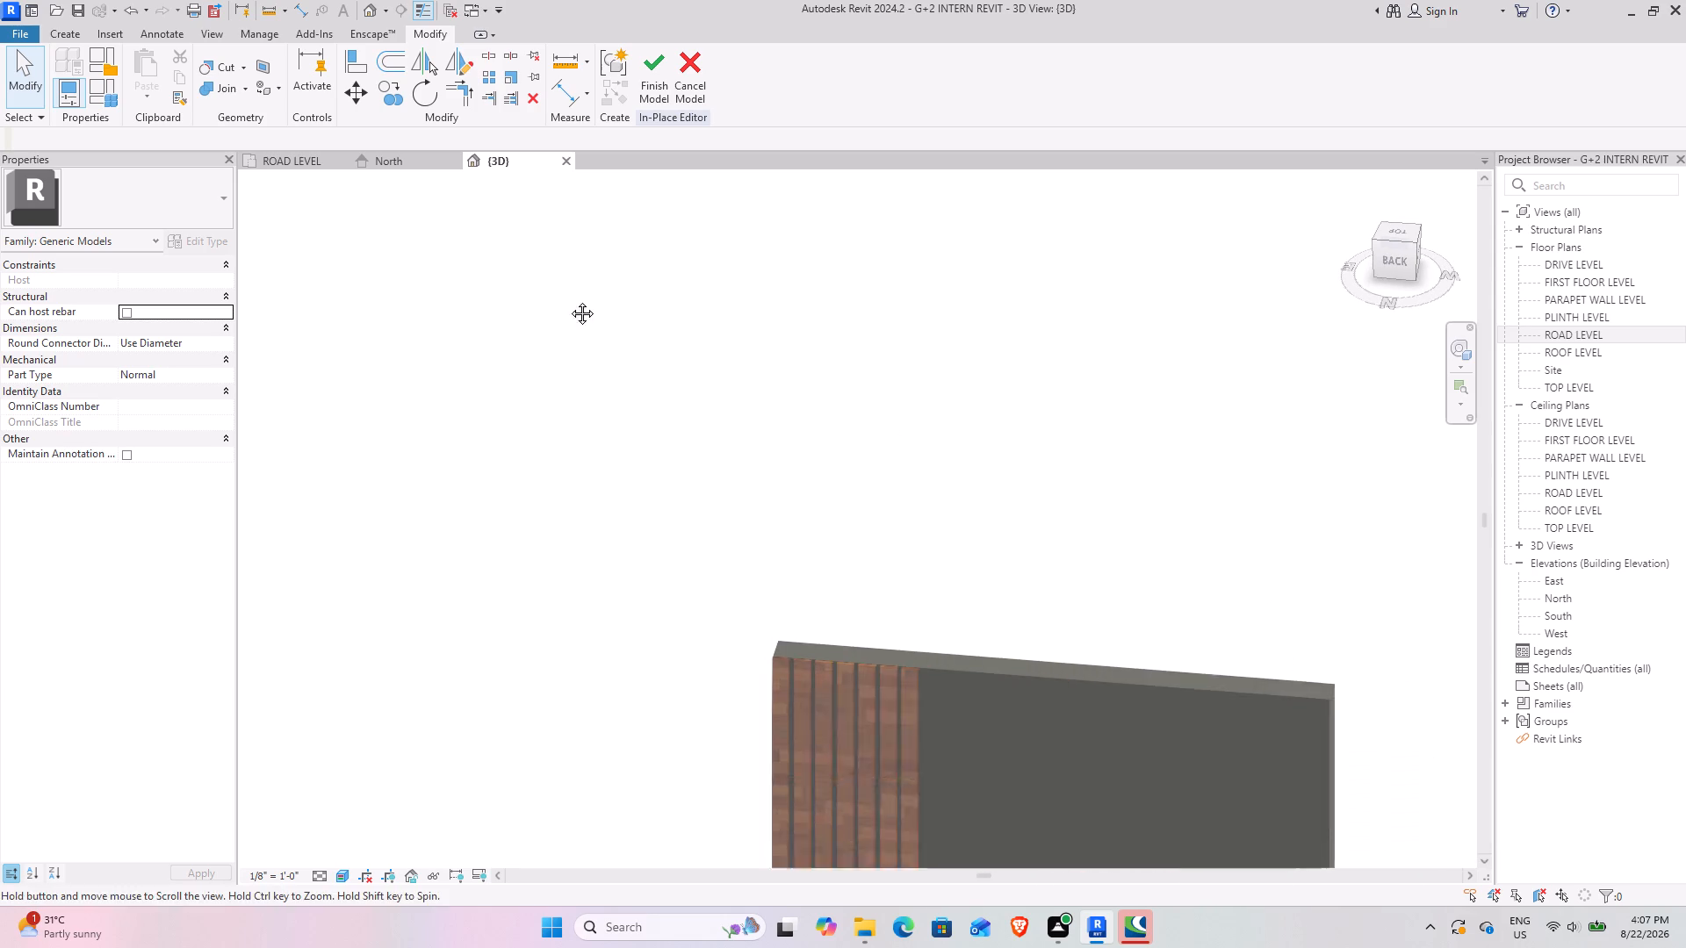
{"action": "middle_click_drag", "start_coordinate": [569, 300], "coordinate": [490, 268]}
{"action": "middle_click_drag", "start_coordinate": [962, 581], "coordinate": [991, 607], "text": "shift"}
{"action": "middle_click_drag", "start_coordinate": [868, 549], "coordinate": [1157, 589]}
{"action": "middle_click_drag", "start_coordinate": [986, 455], "coordinate": [989, 413], "text": "shift"}
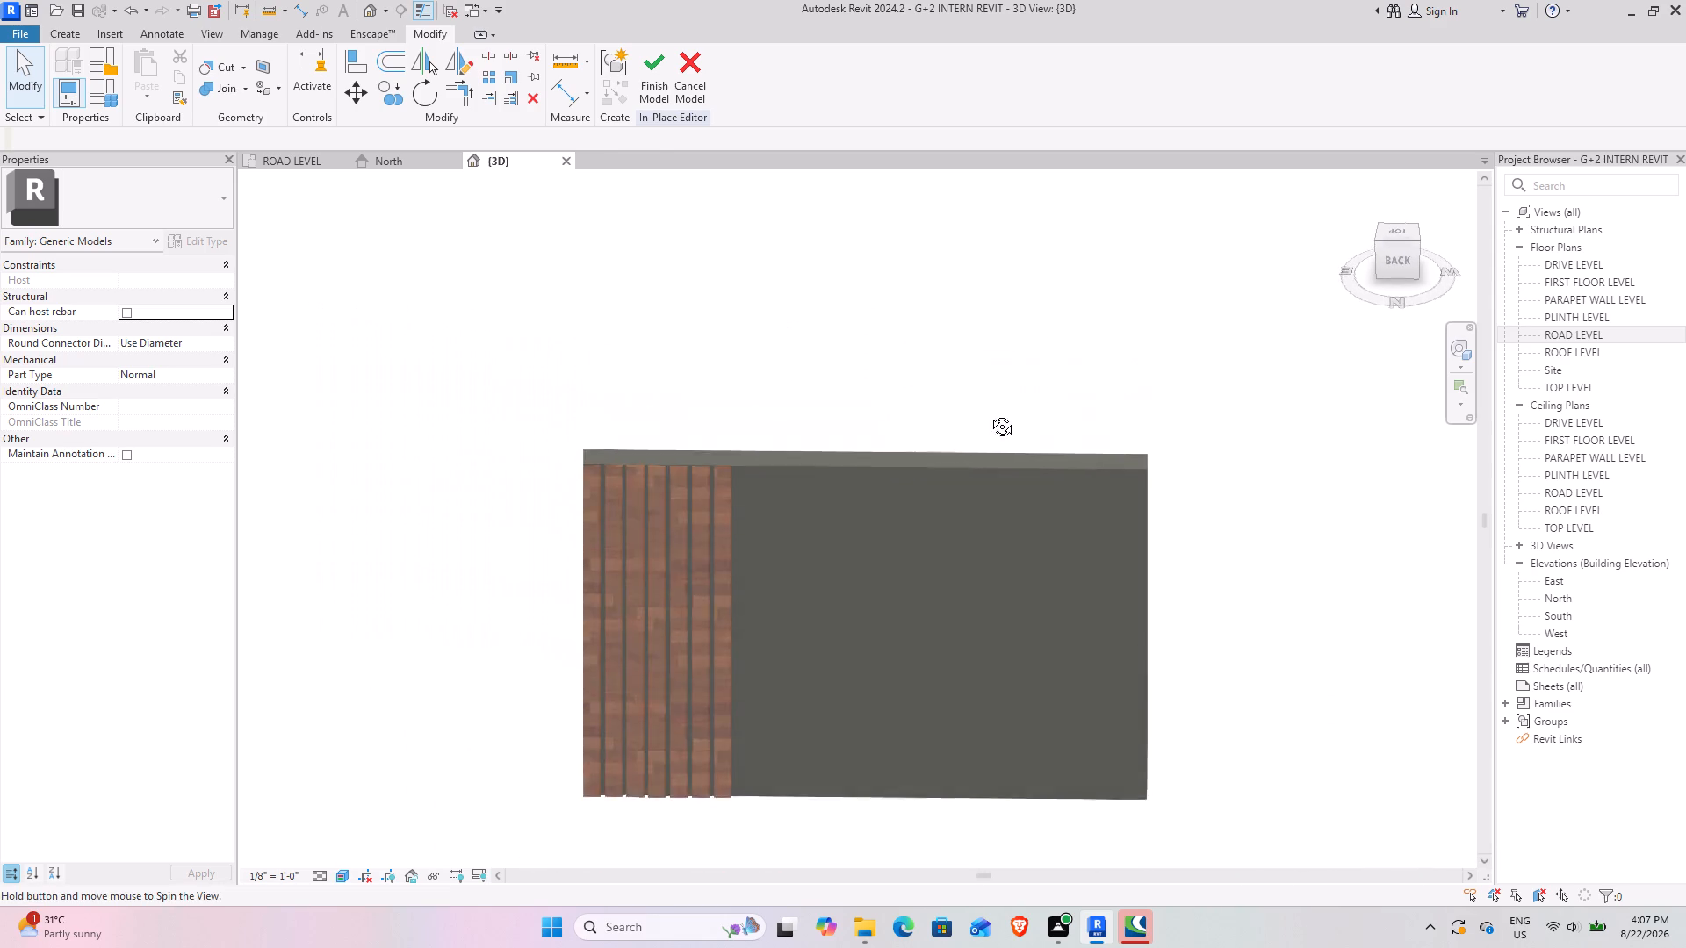
{"action": "middle_click_drag", "start_coordinate": [989, 413], "coordinate": [989, 372], "text": "shift"}
{"action": "middle_click_drag", "start_coordinate": [964, 556], "coordinate": [1060, 276]}
{"action": "scroll", "coordinate": [993, 344], "scroll_direction": "up", "scroll_amount": 5}
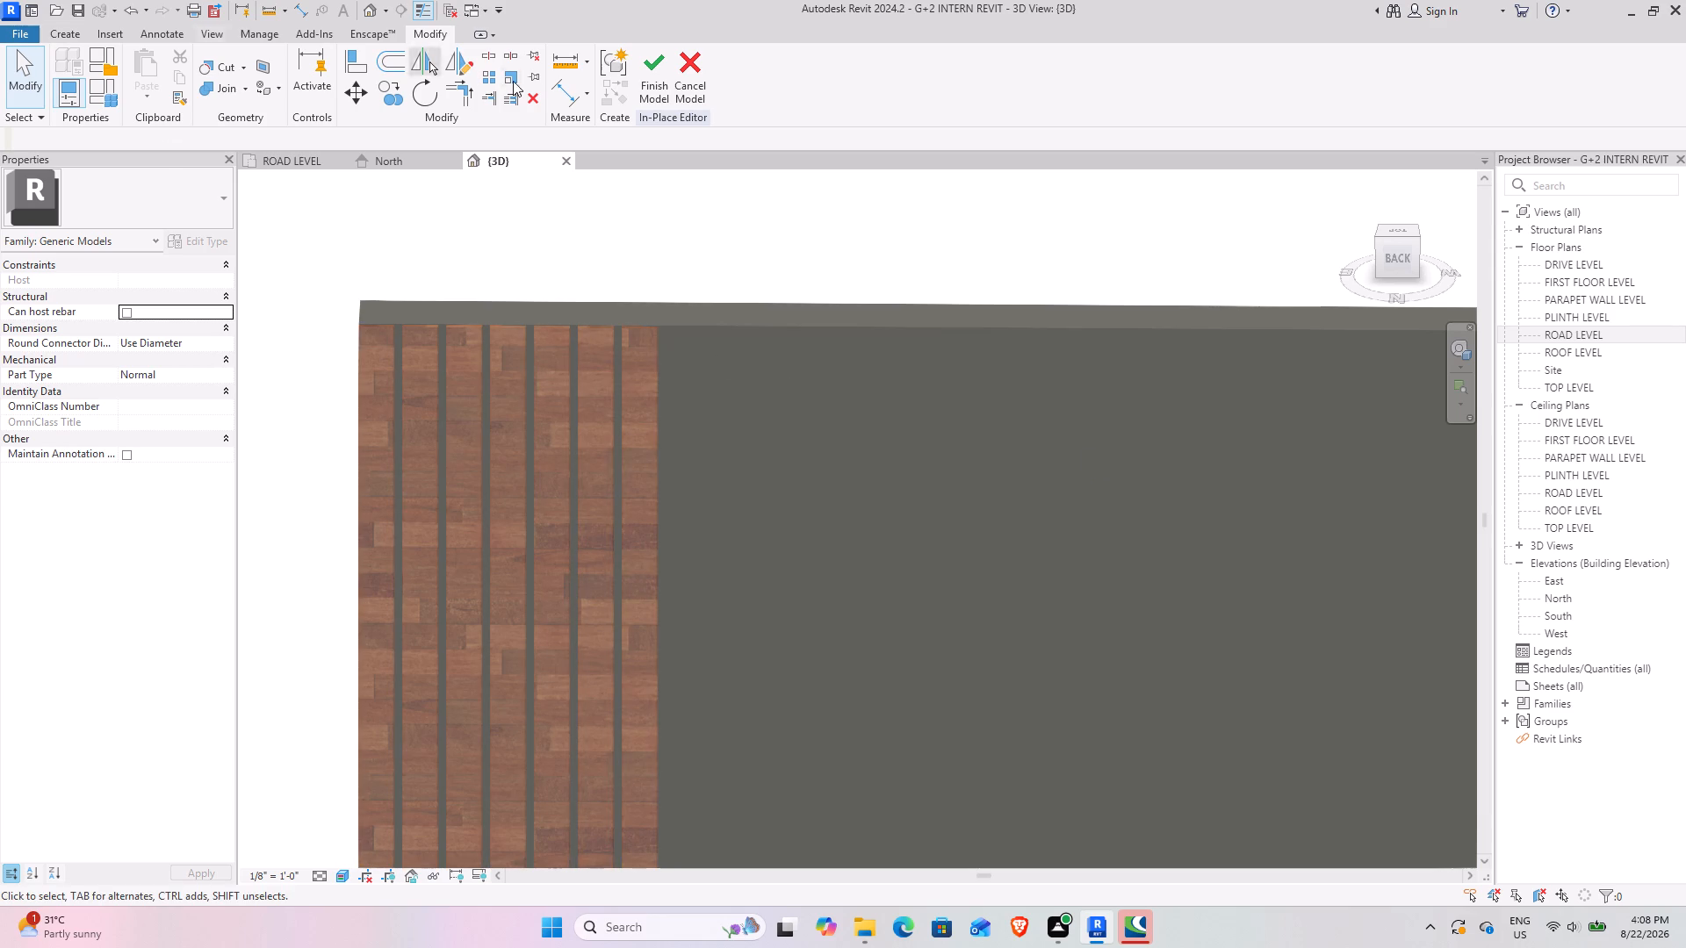
Finish the in-place model containing the seven Wood Planks strips.
{"action": "left_click", "coordinate": [655, 61]}
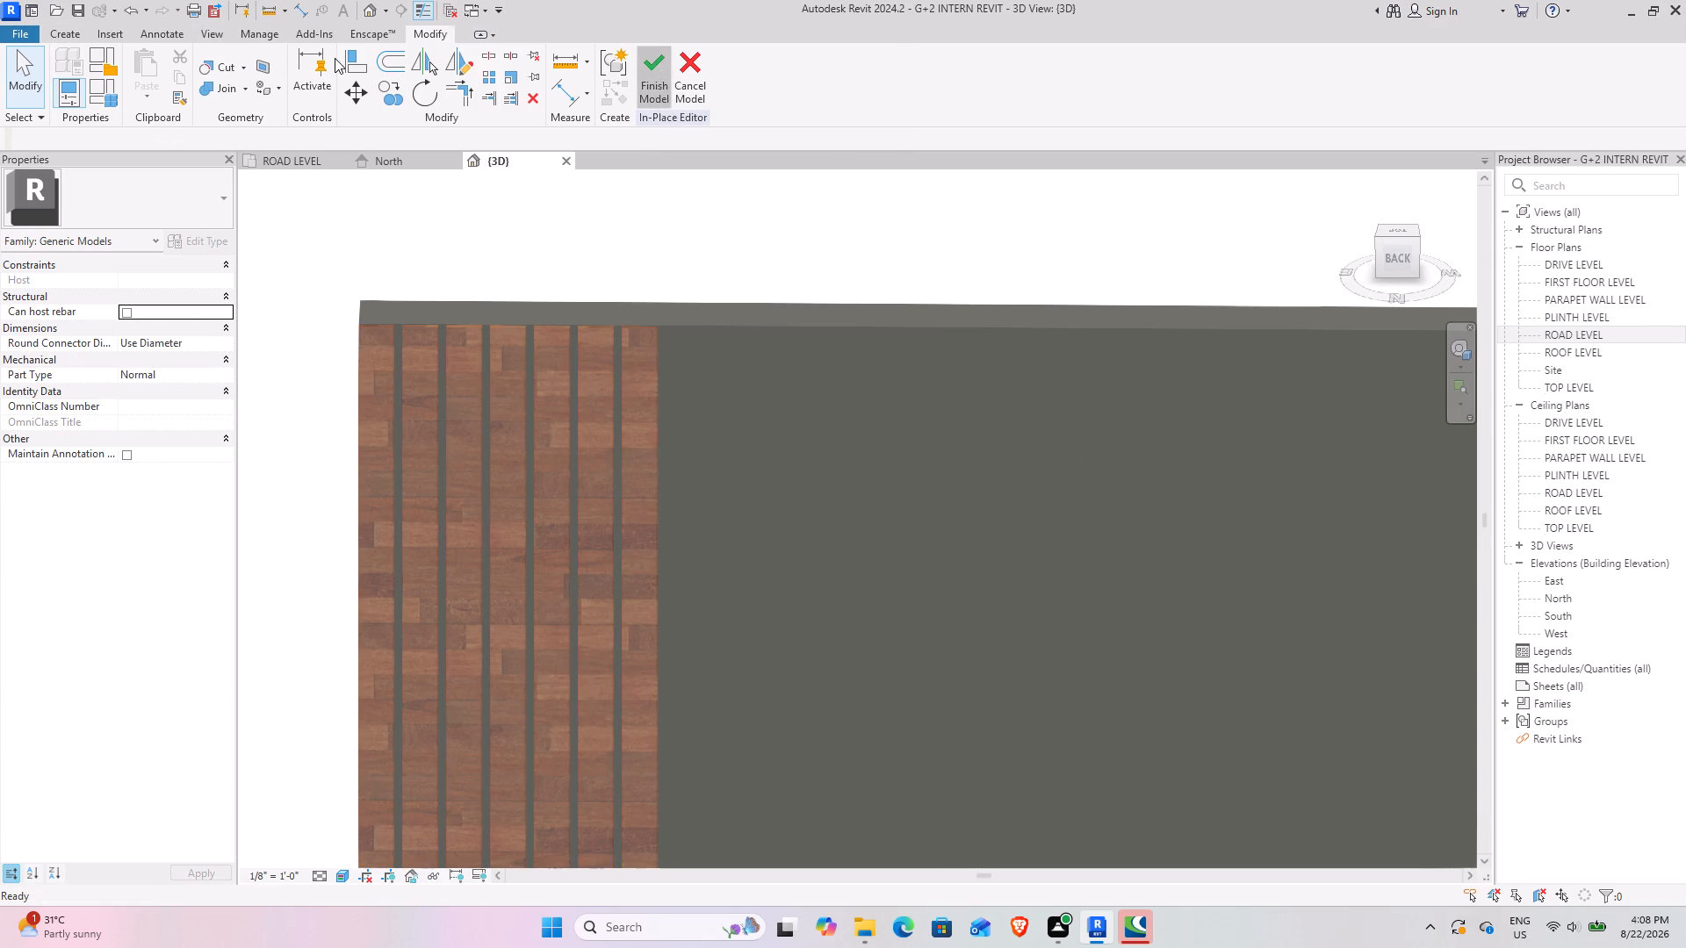
{"action": "left_click", "coordinate": [878, 403]}
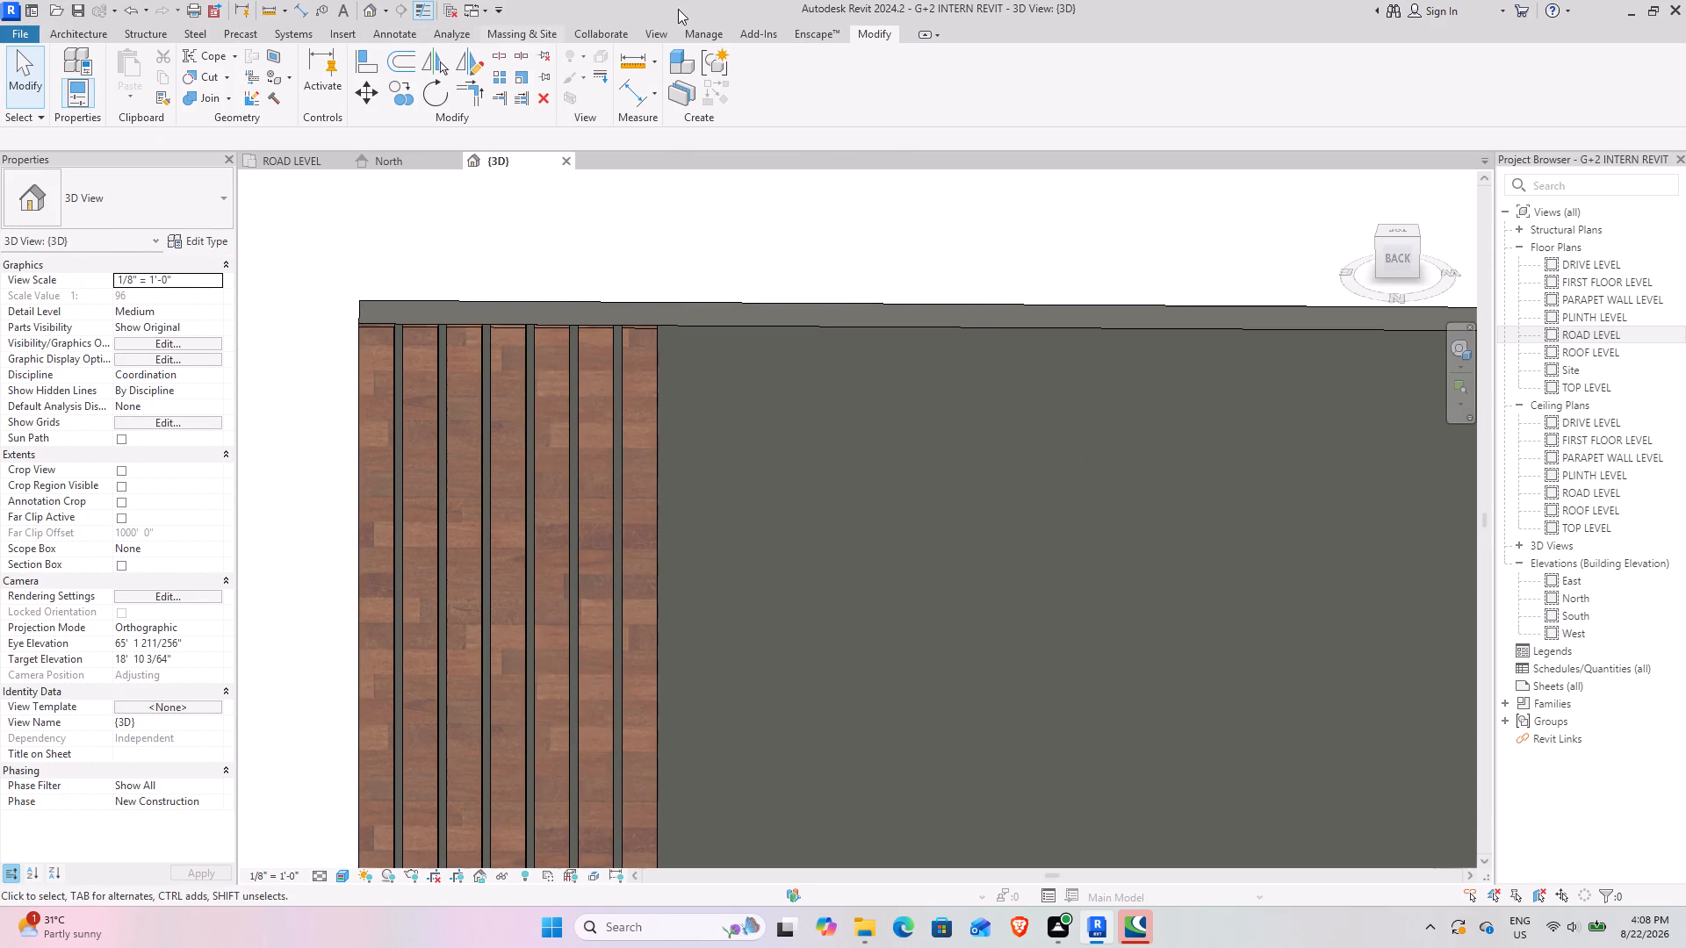
Browse the project materials and search them for TEX, clearing the search when done.
{"action": "left_click", "coordinate": [697, 30]}
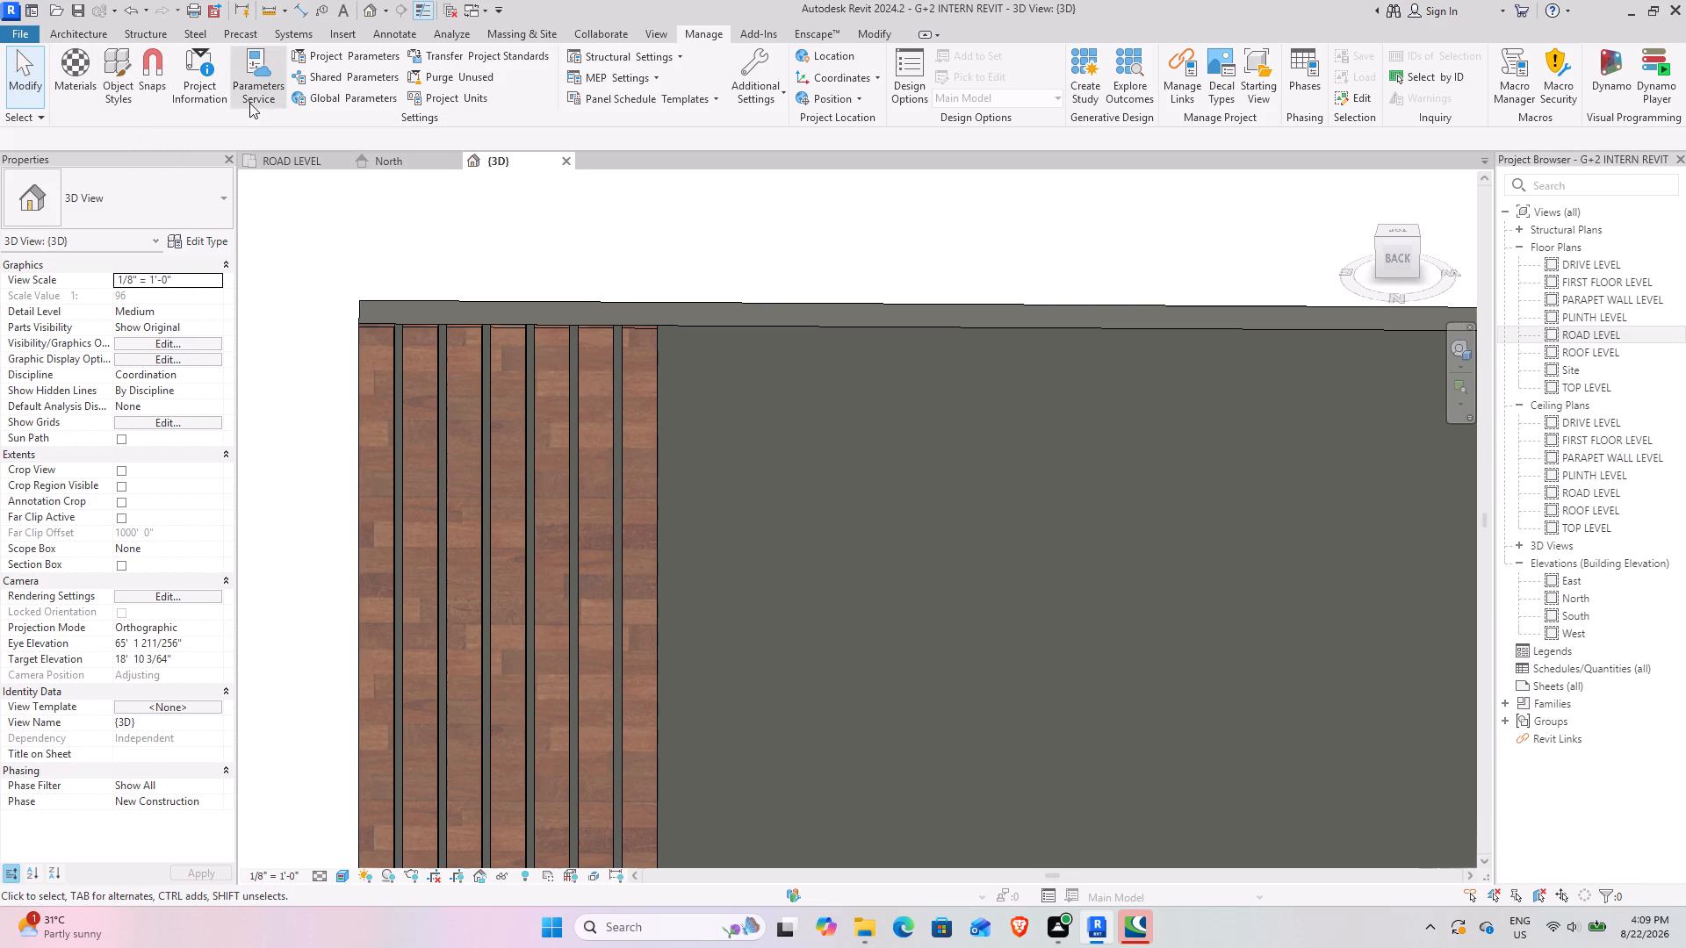
{"action": "left_click", "coordinate": [70, 66]}
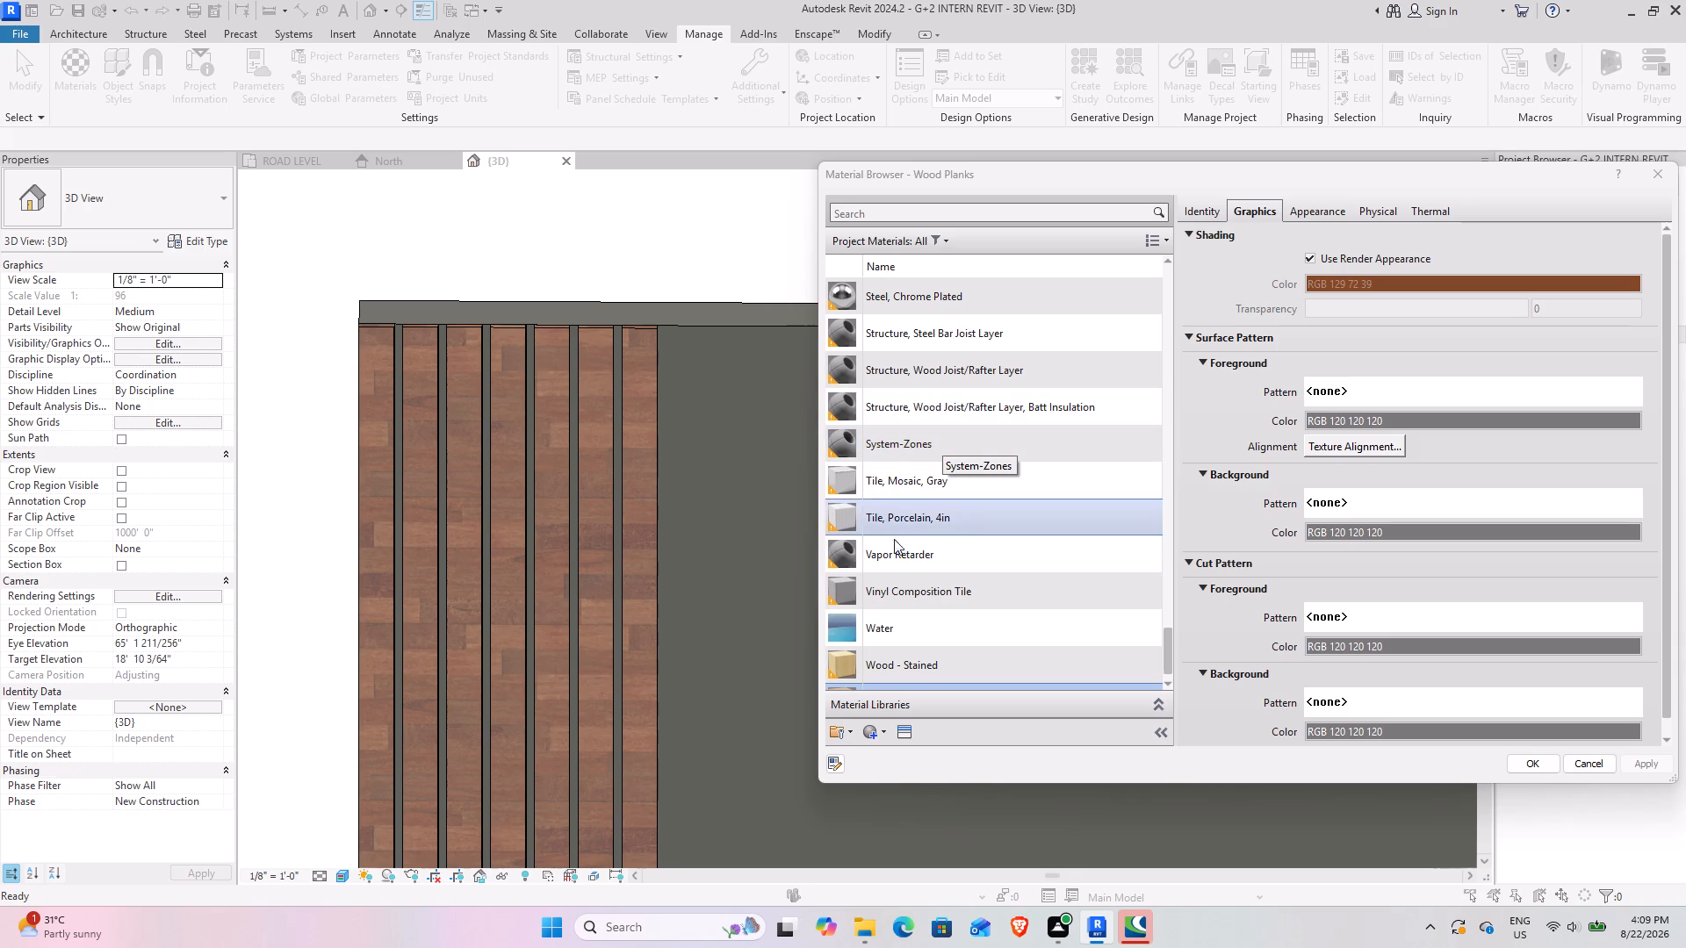
{"action": "scroll", "coordinate": [966, 542], "scroll_direction": "down", "scroll_amount": 3}
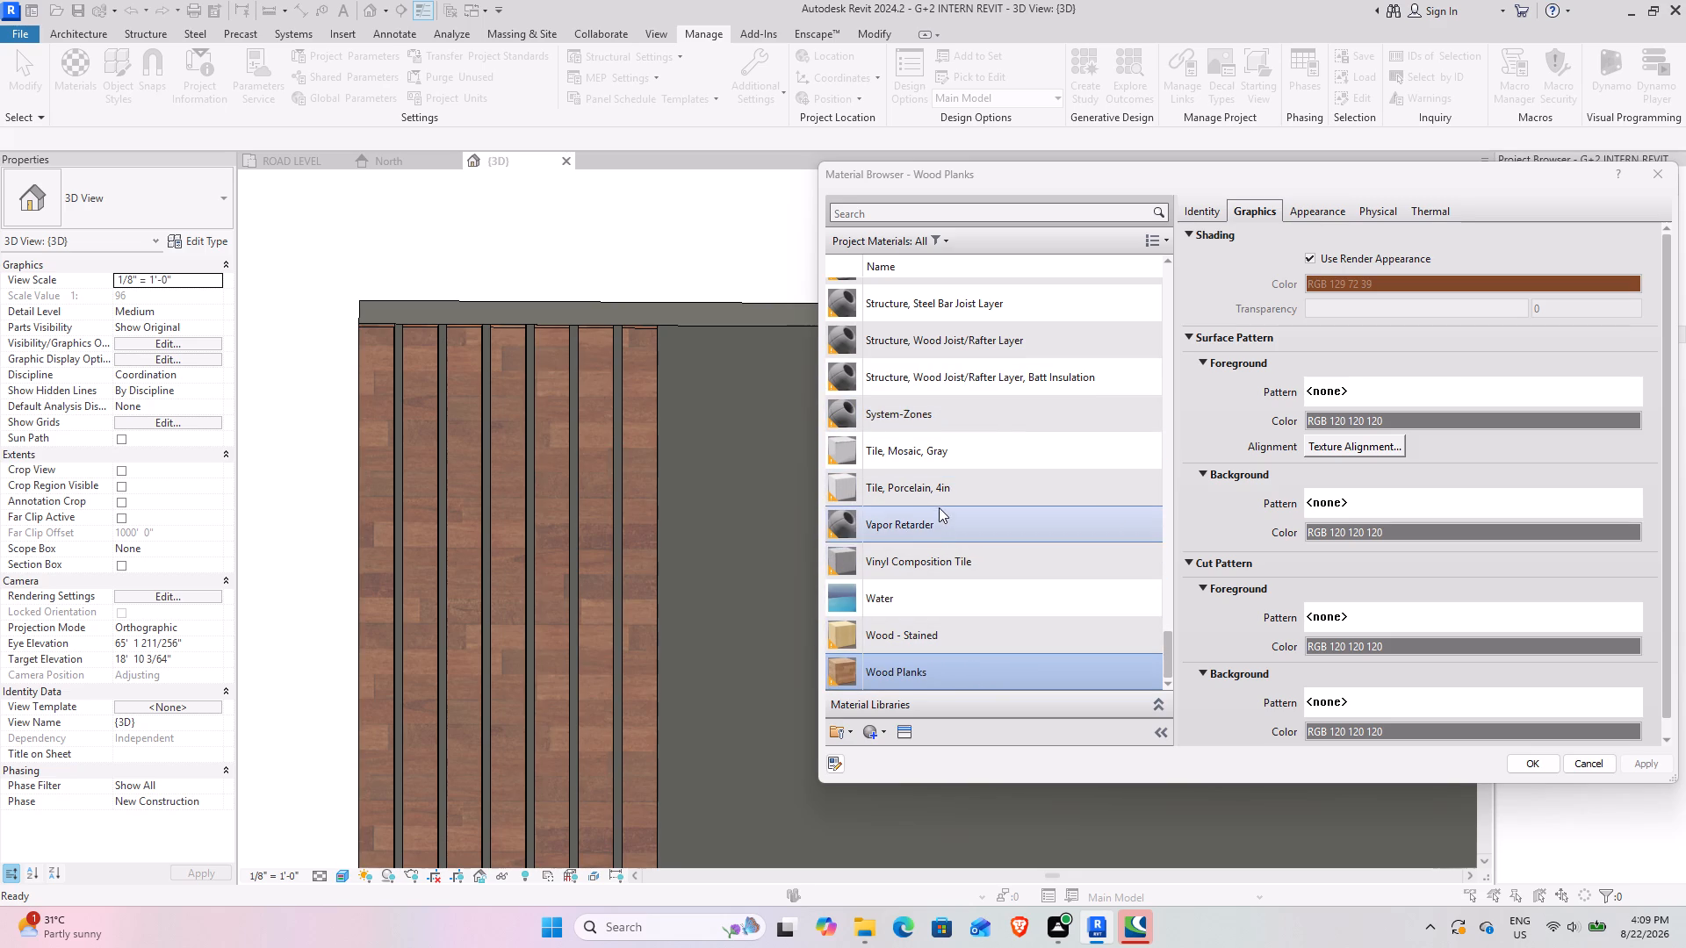
{"action": "scroll", "coordinate": [959, 520], "scroll_direction": "up", "scroll_amount": 3}
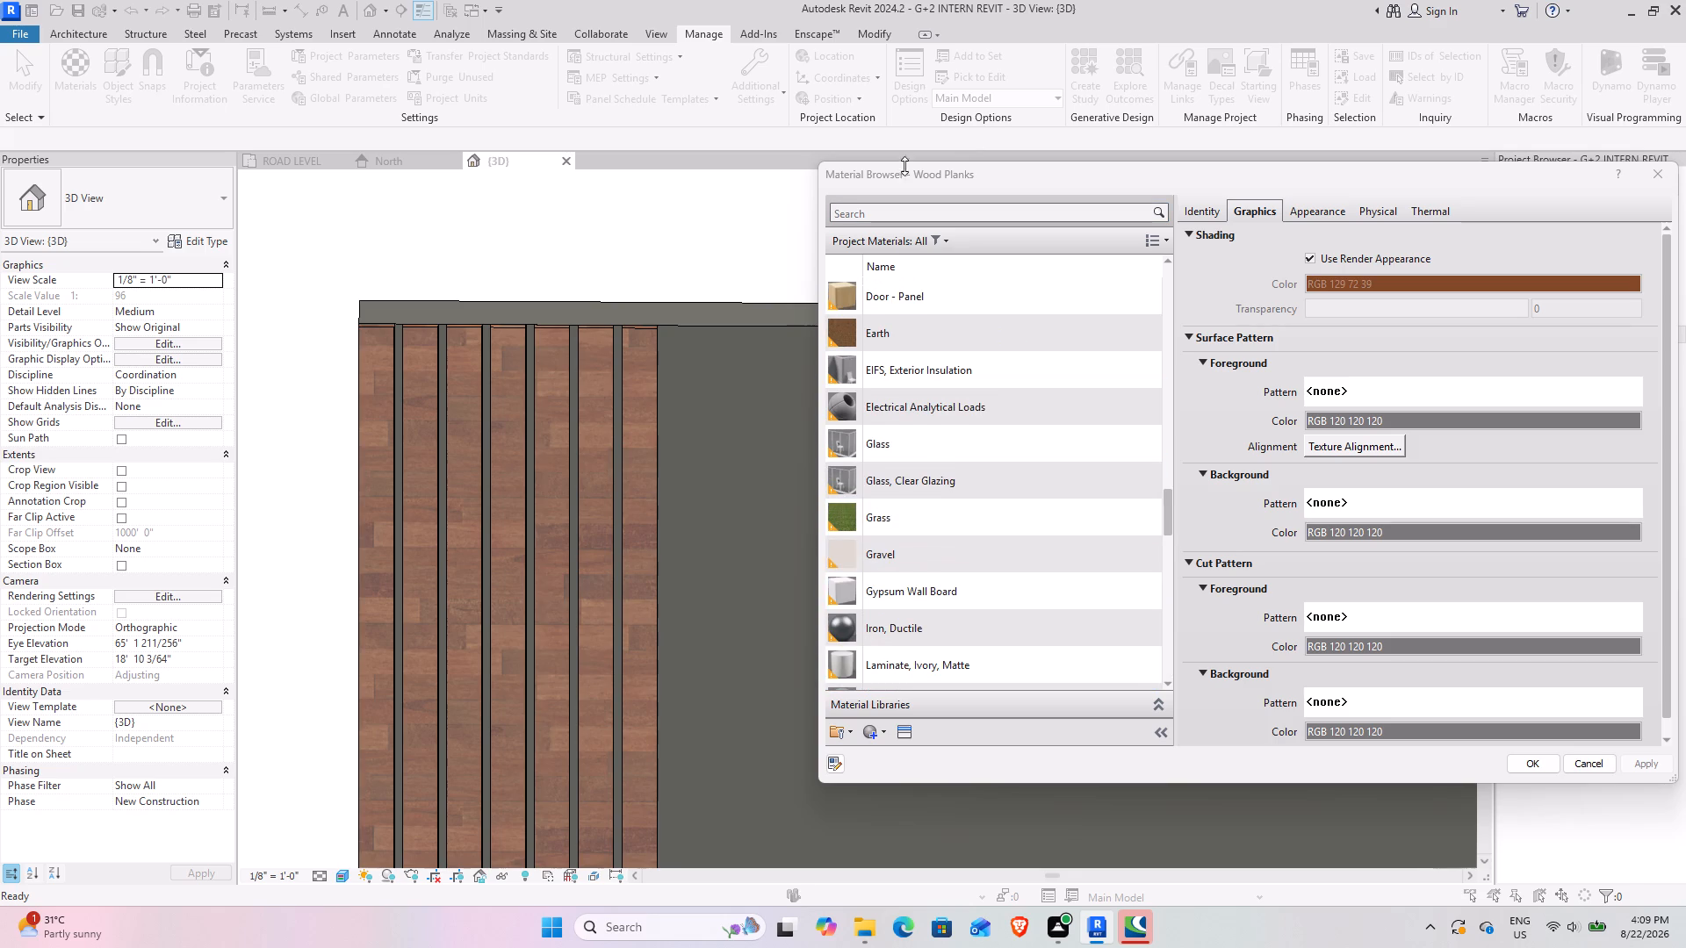
{"action": "left_click", "coordinate": [909, 210]}
{"action": "type", "text": "TEX"}
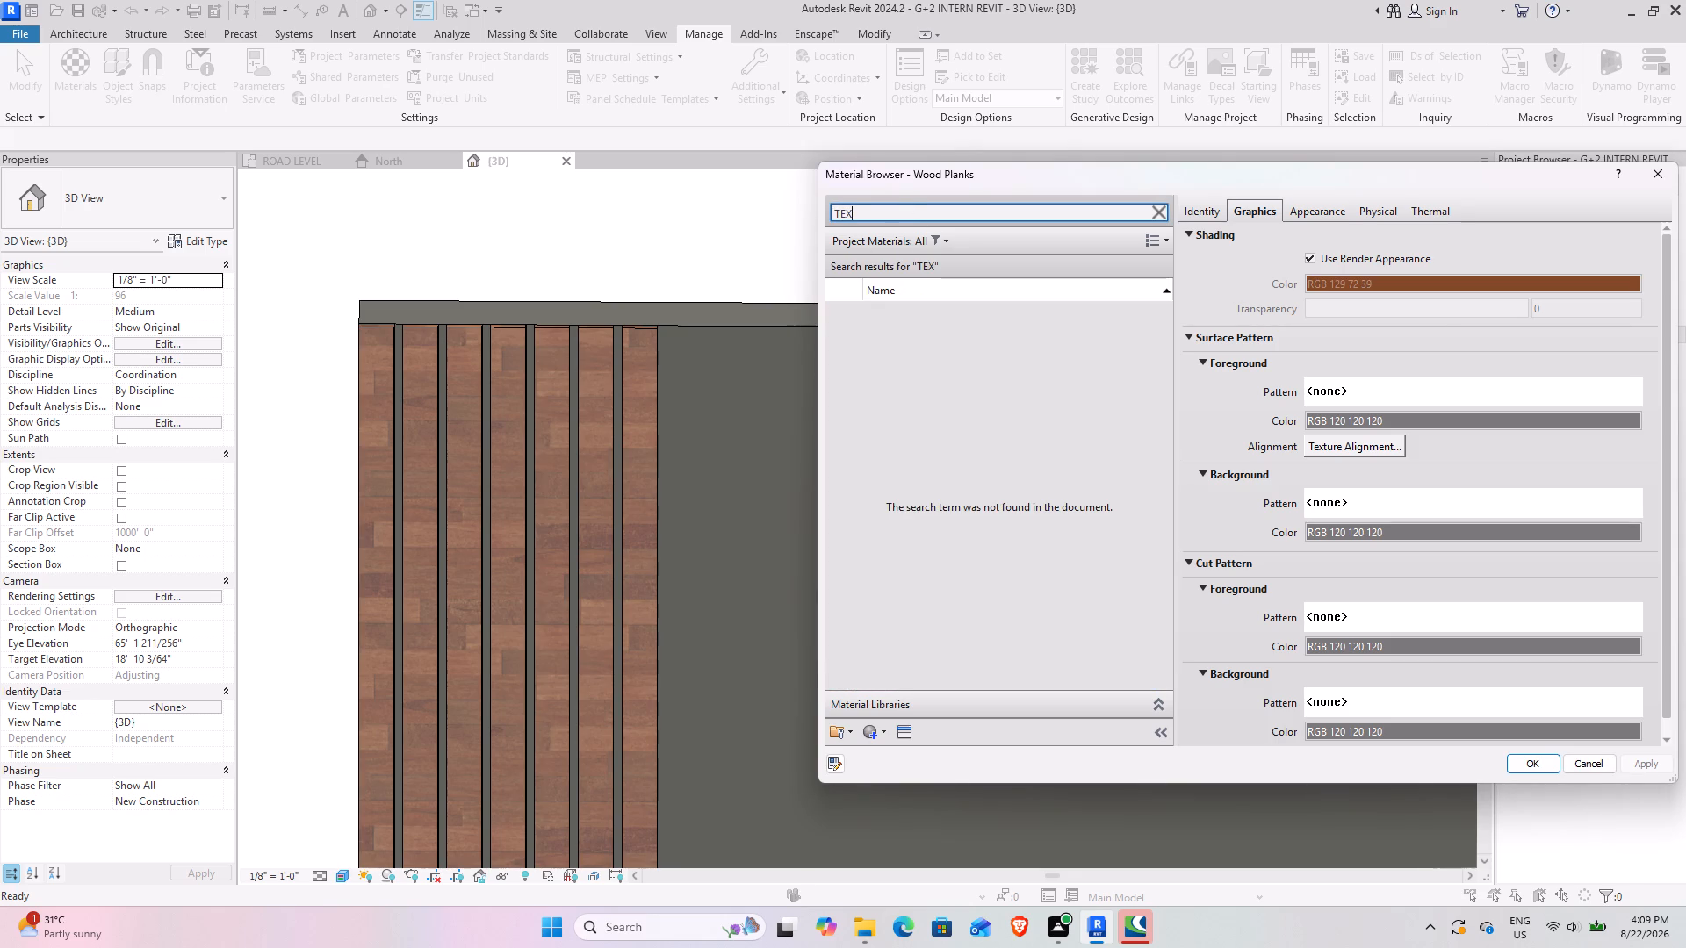
{"action": "left_click", "coordinate": [1154, 212]}
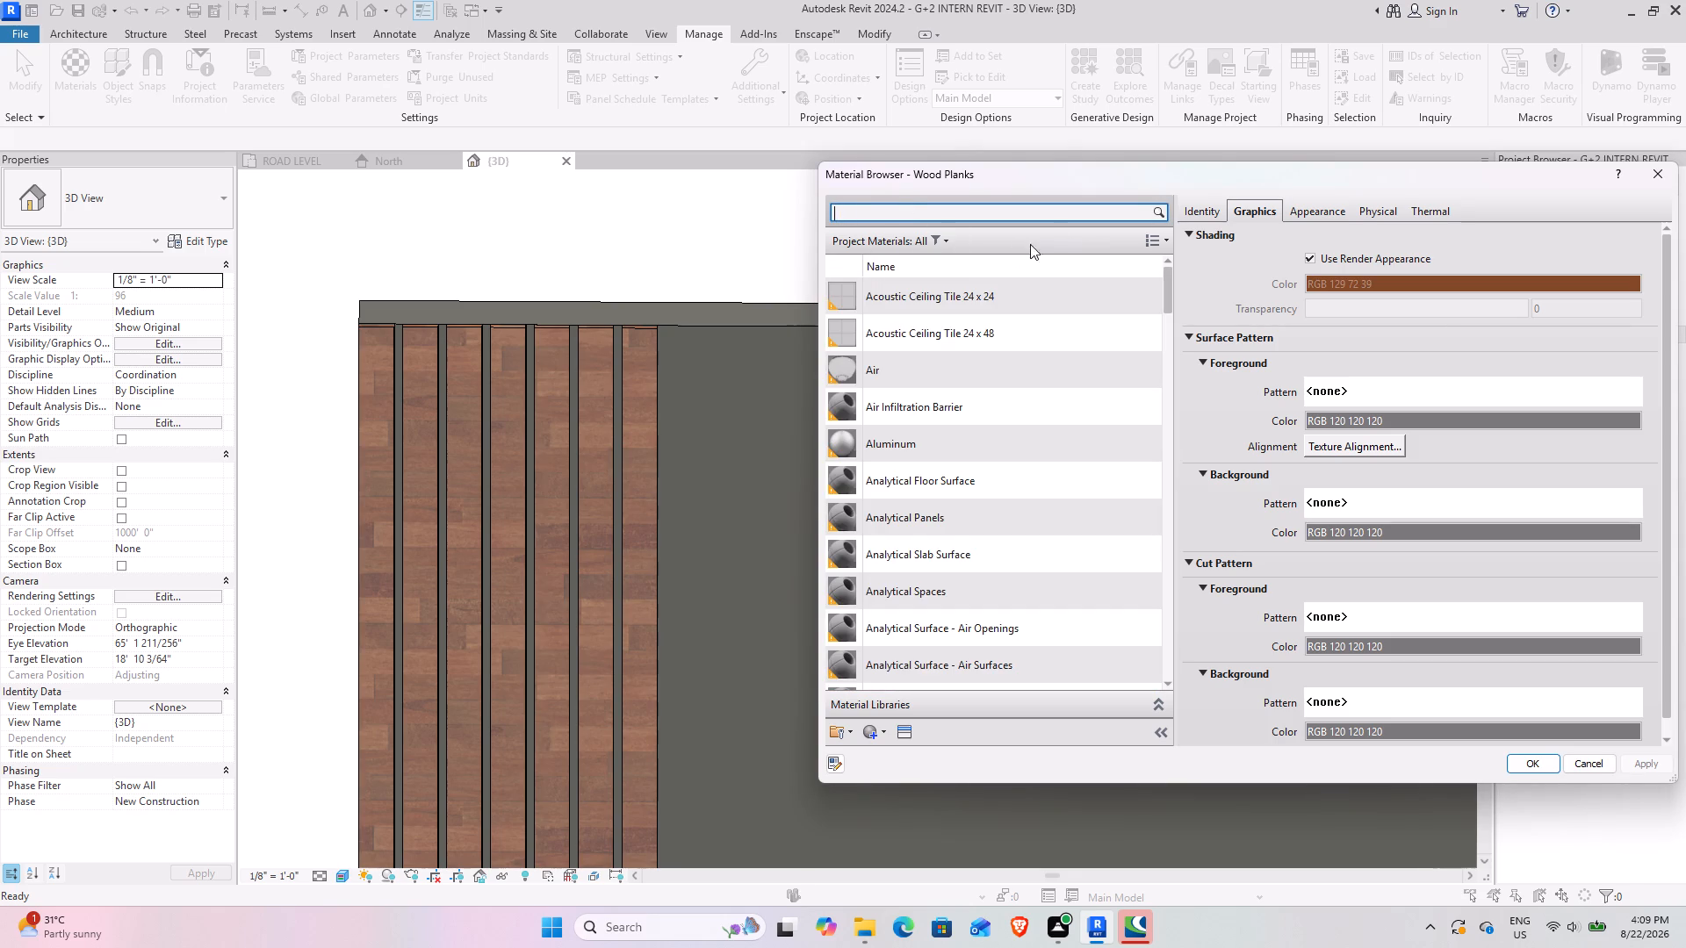
Search the materials for WA and duplicate Analytical Surface - Exterior Walls with its assets, naming the copy WALL TEXTURE.
{"action": "type", "text": "WA"}
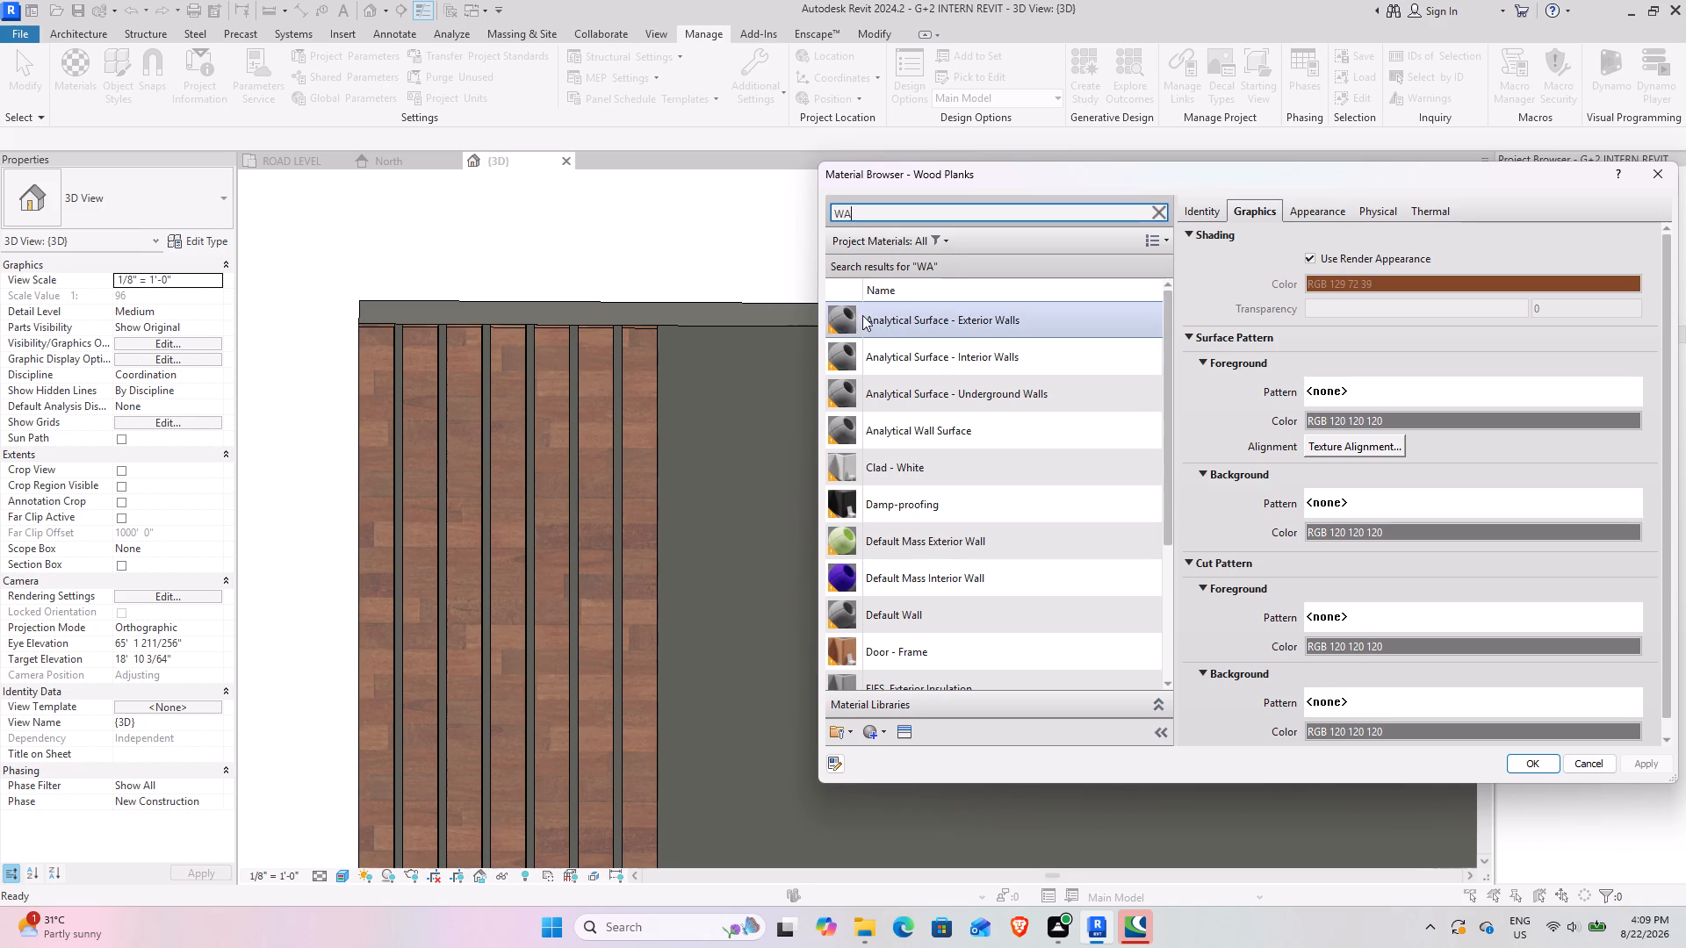
{"action": "right_click", "coordinate": [1064, 320]}
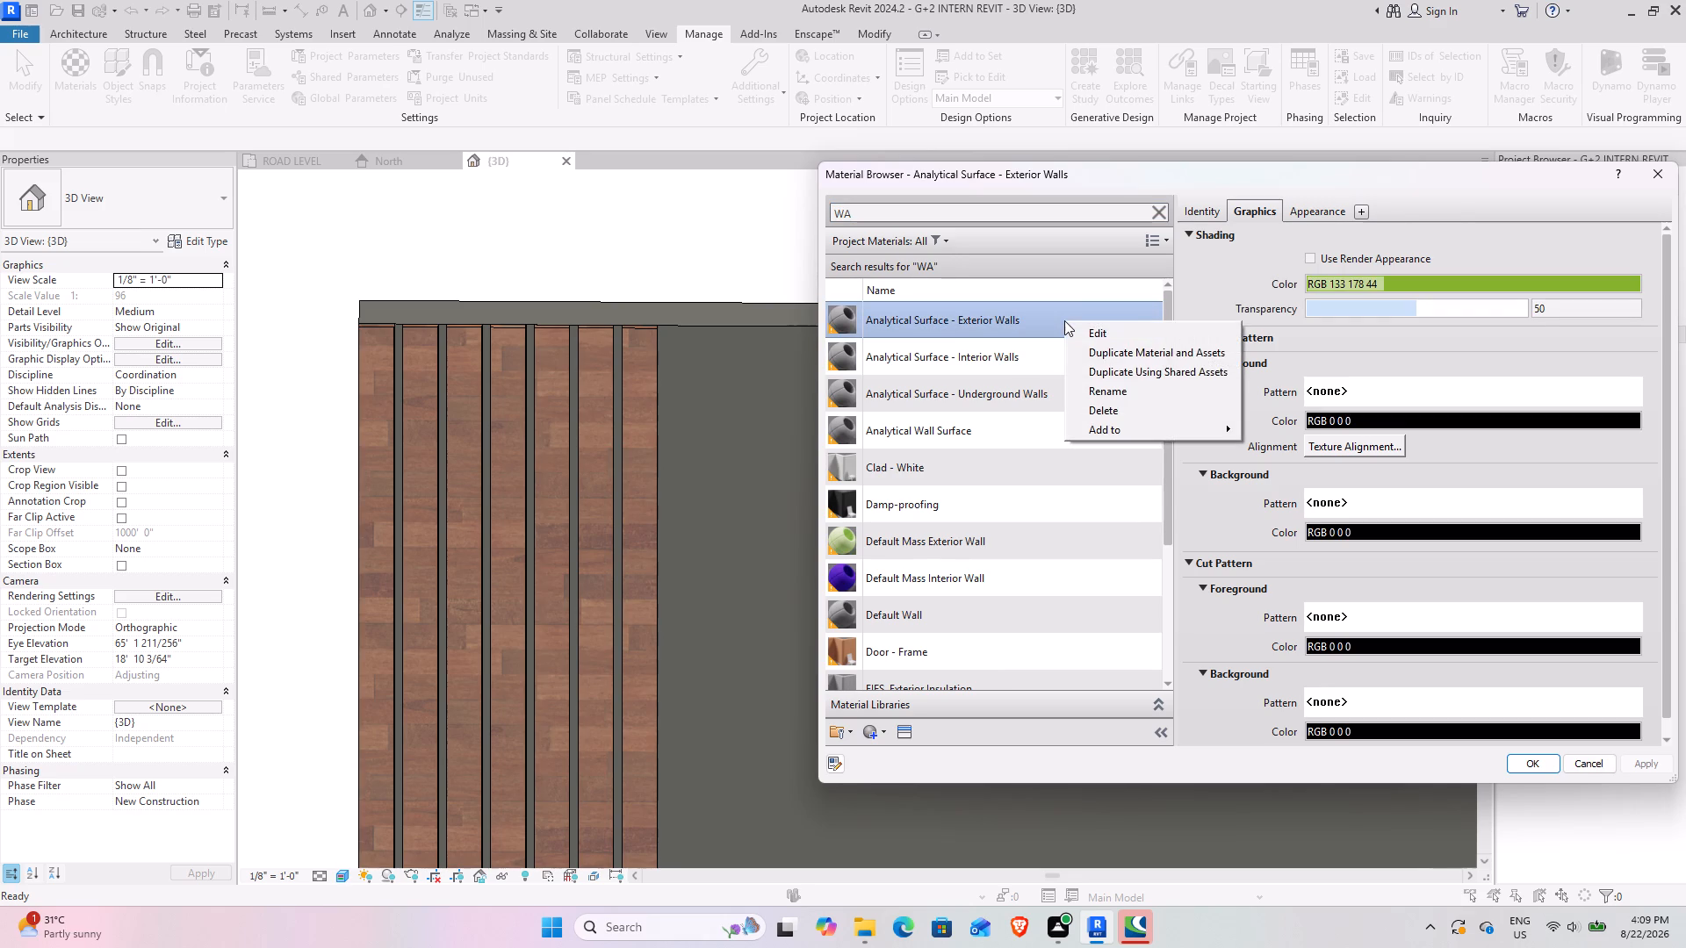
{"action": "left_click", "coordinate": [1168, 353]}
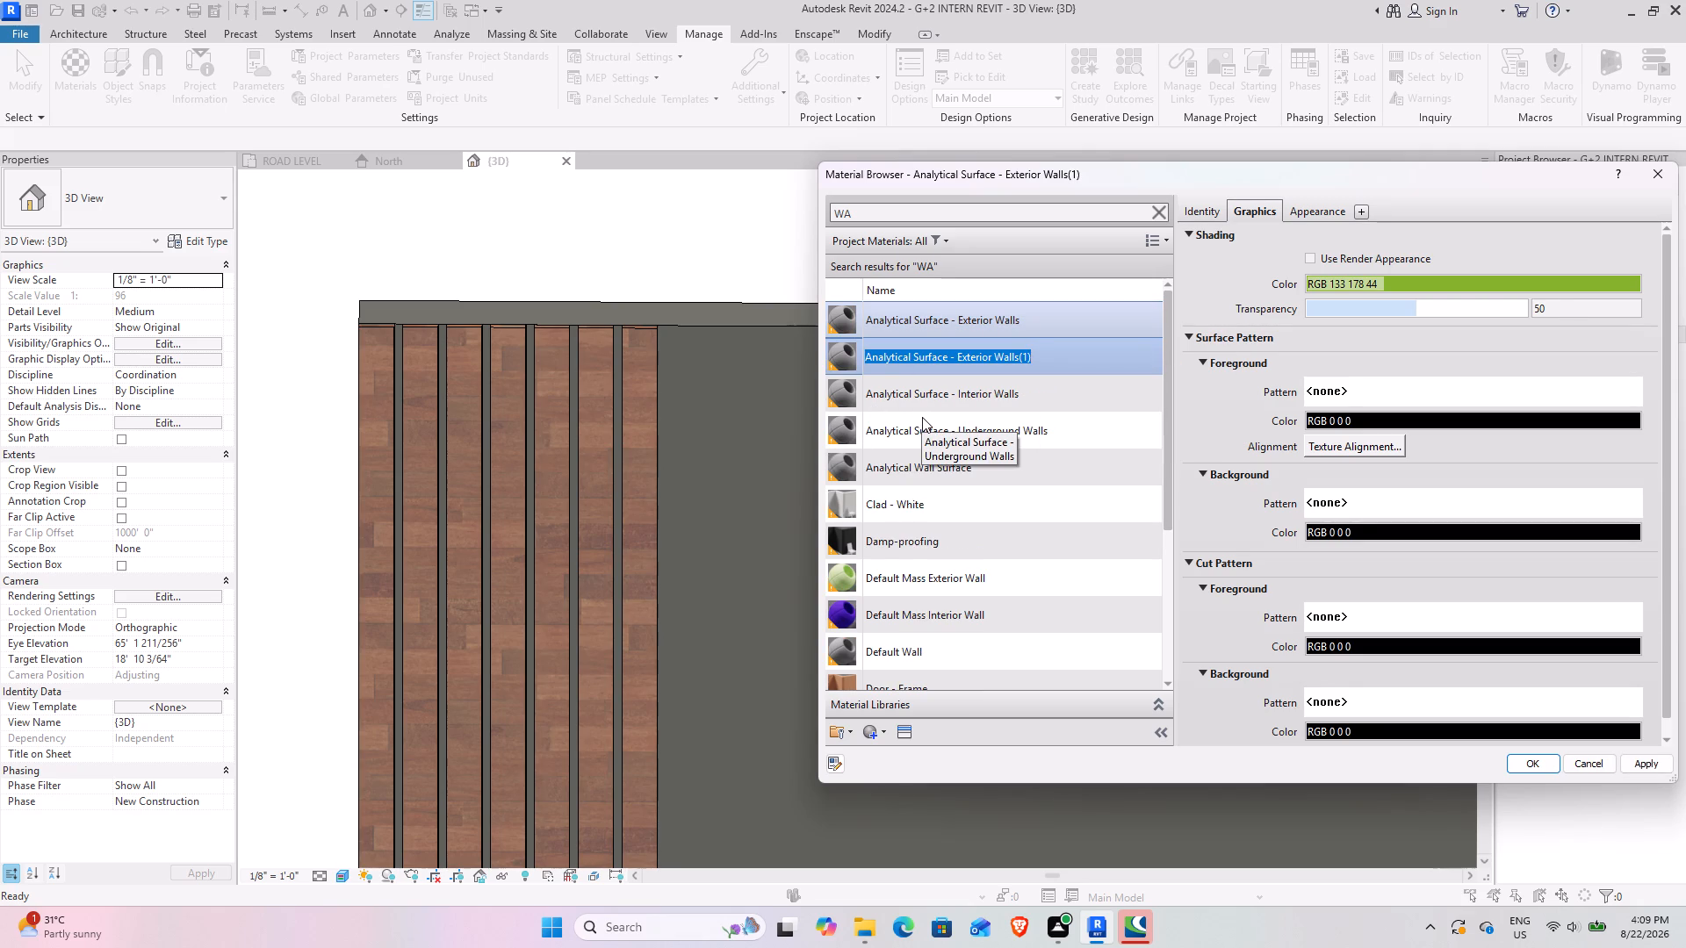
{"action": "type", "text": "WA"}
{"action": "type", "text": "LL"}
{"action": "key", "text": "space"}
{"action": "type", "text": "TEX"}
{"action": "key", "text": "t"}
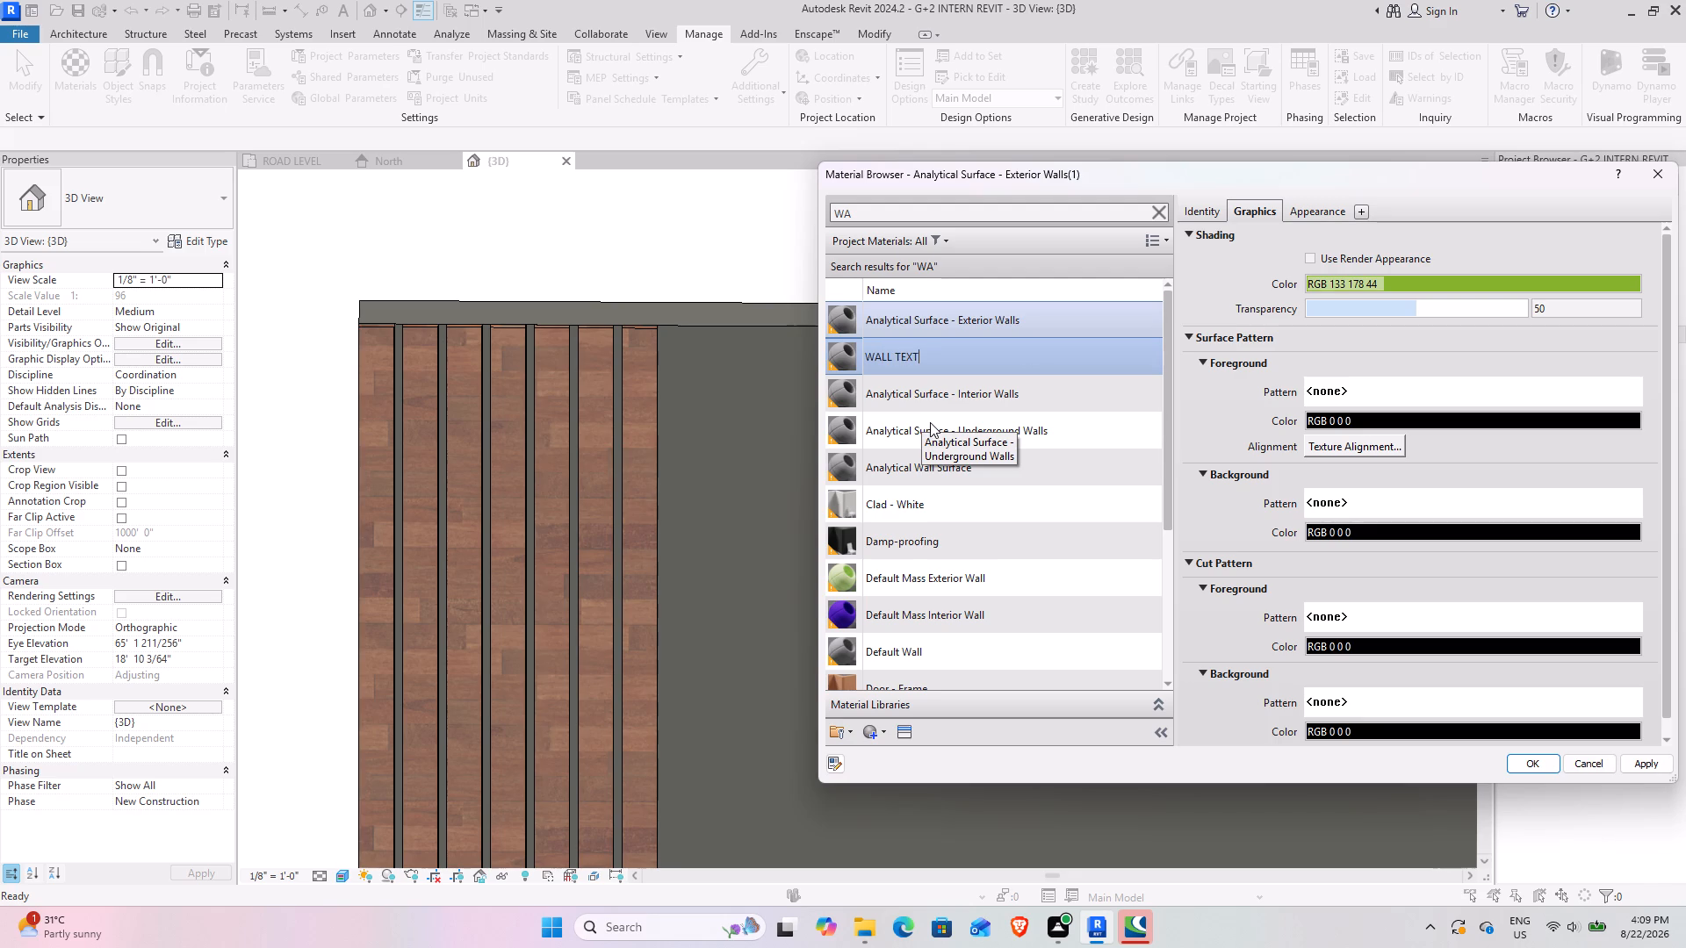
{"action": "type", "text": "URE"}
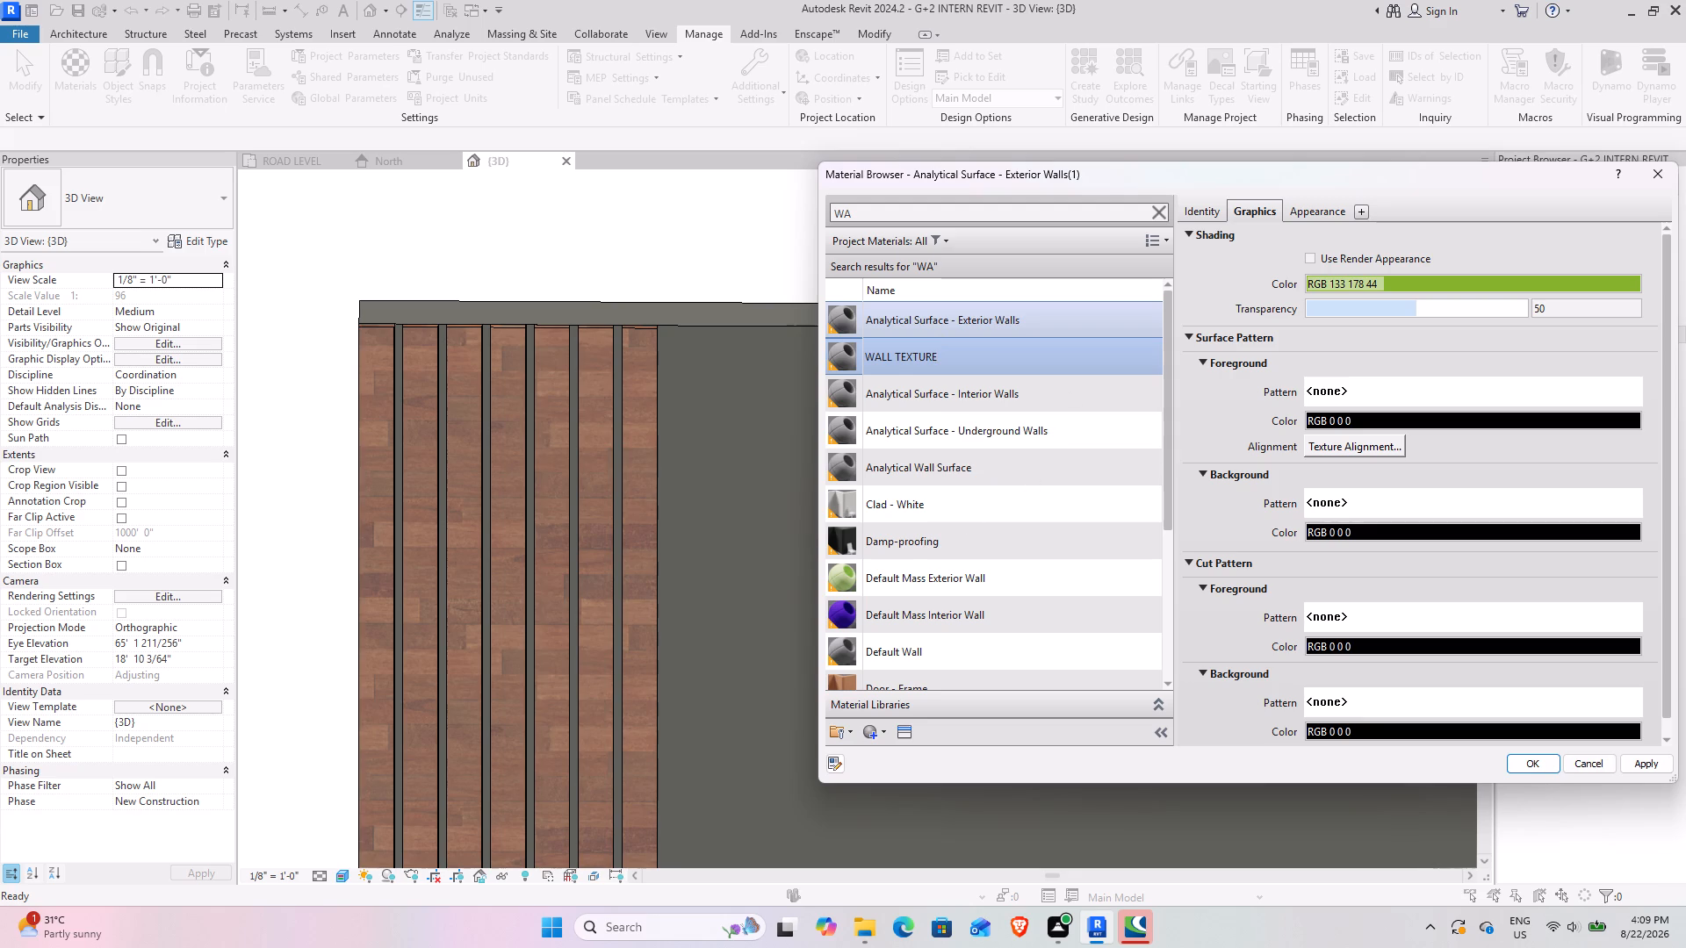
{"action": "key", "text": "Return"}
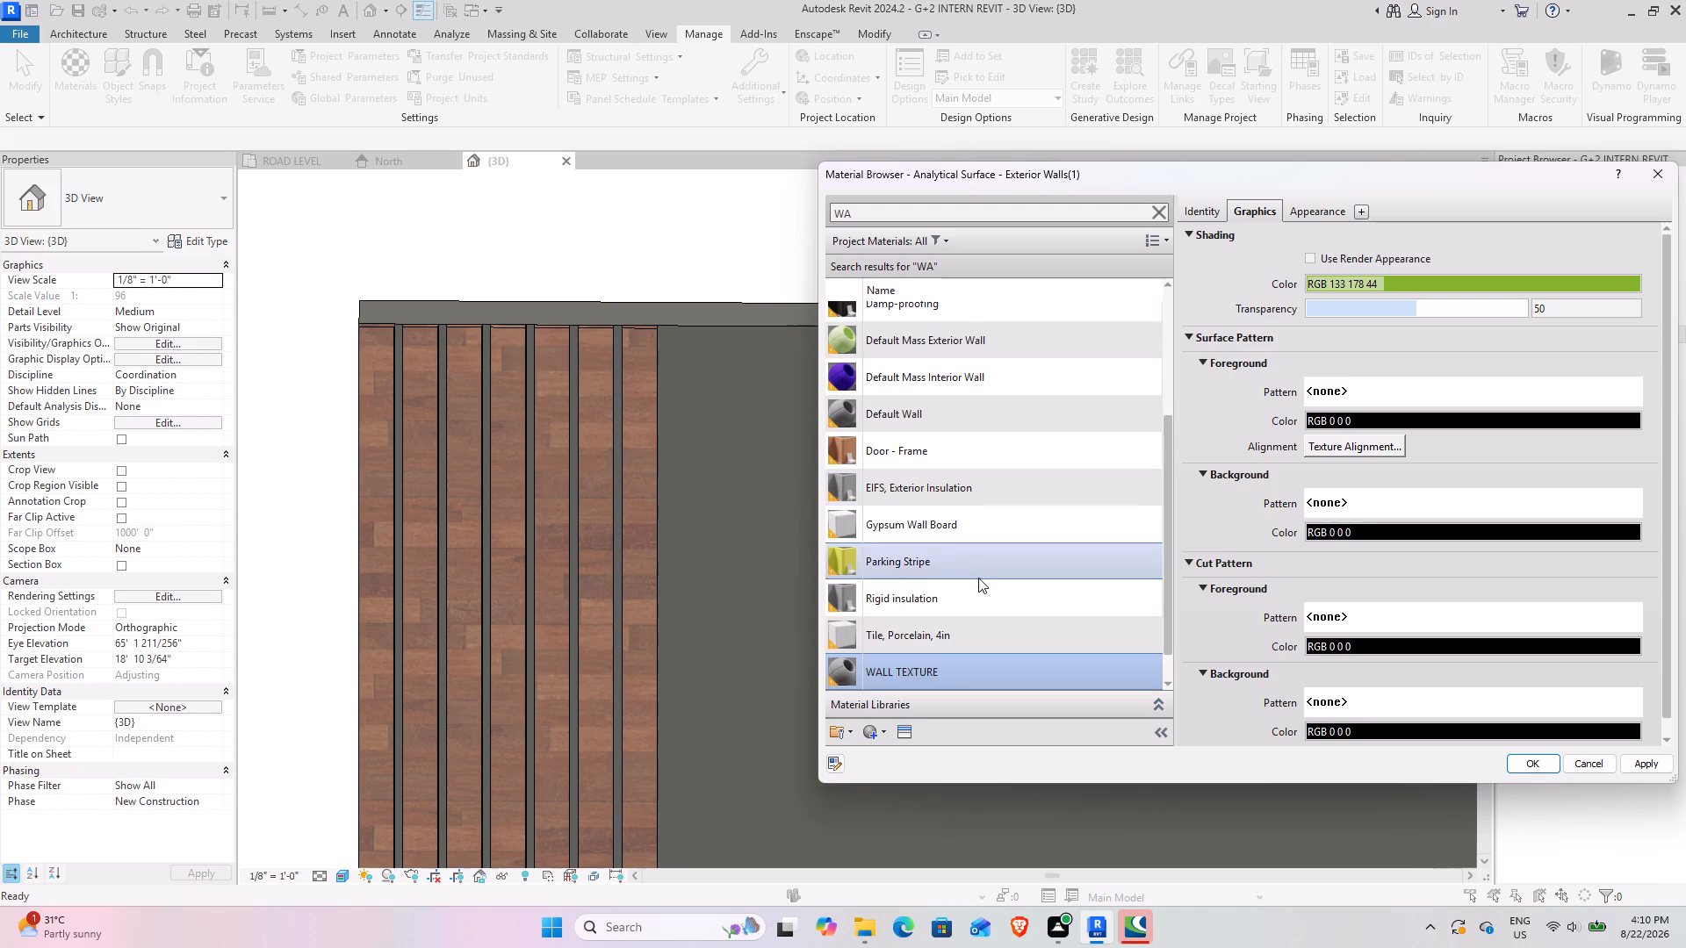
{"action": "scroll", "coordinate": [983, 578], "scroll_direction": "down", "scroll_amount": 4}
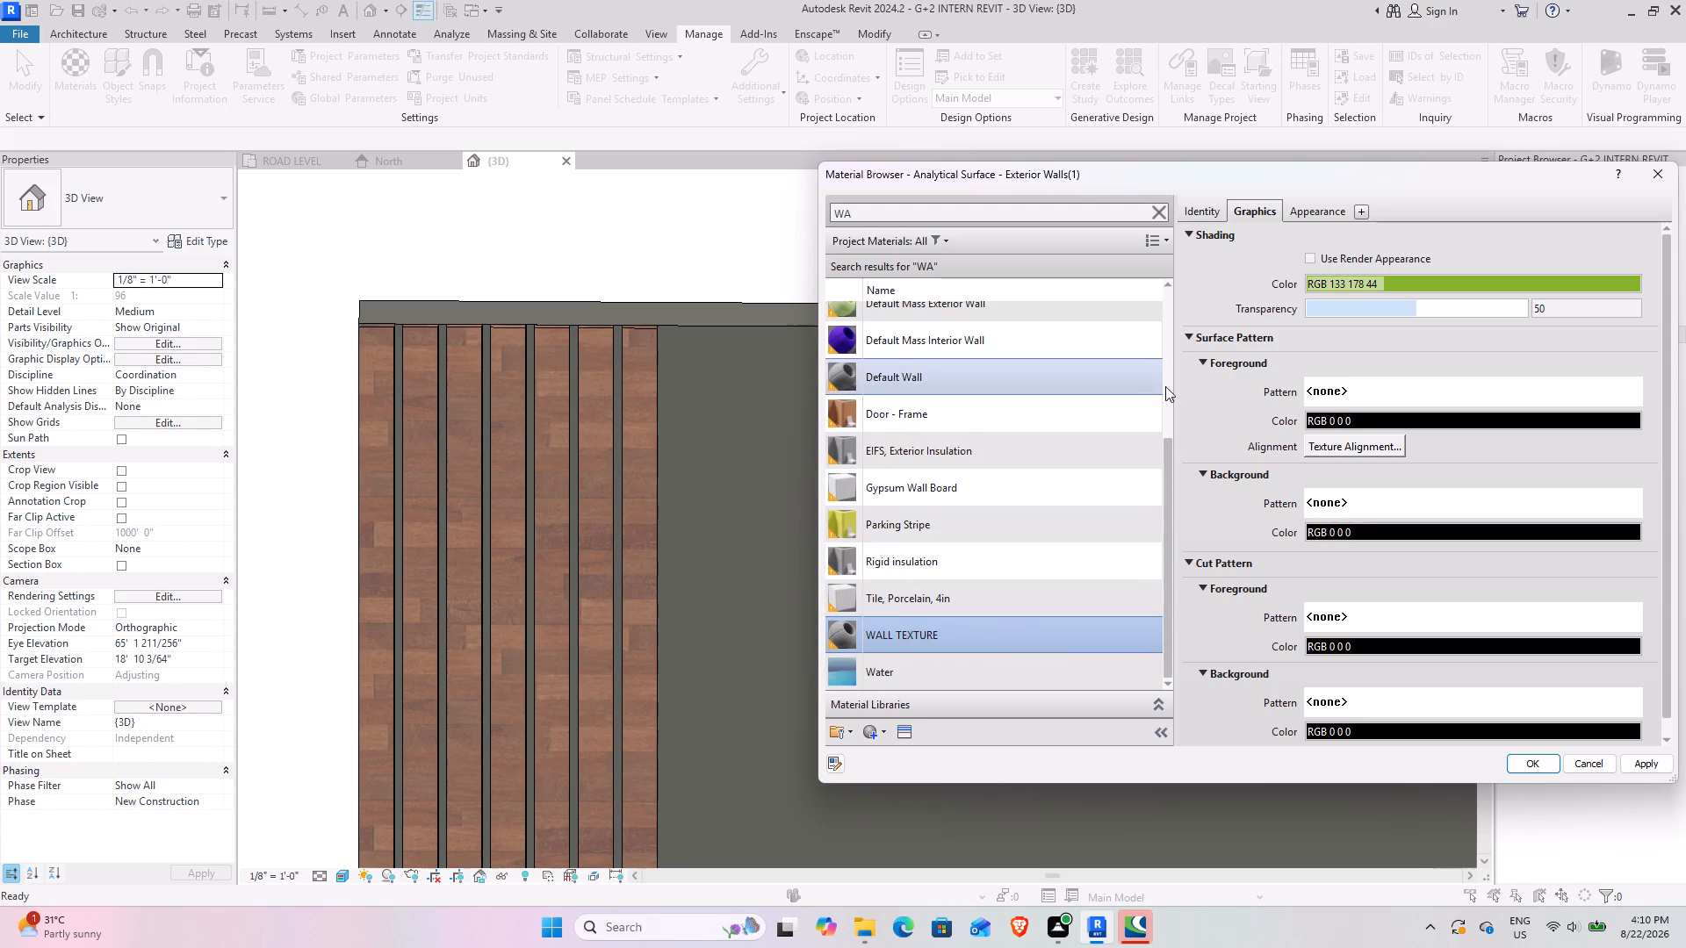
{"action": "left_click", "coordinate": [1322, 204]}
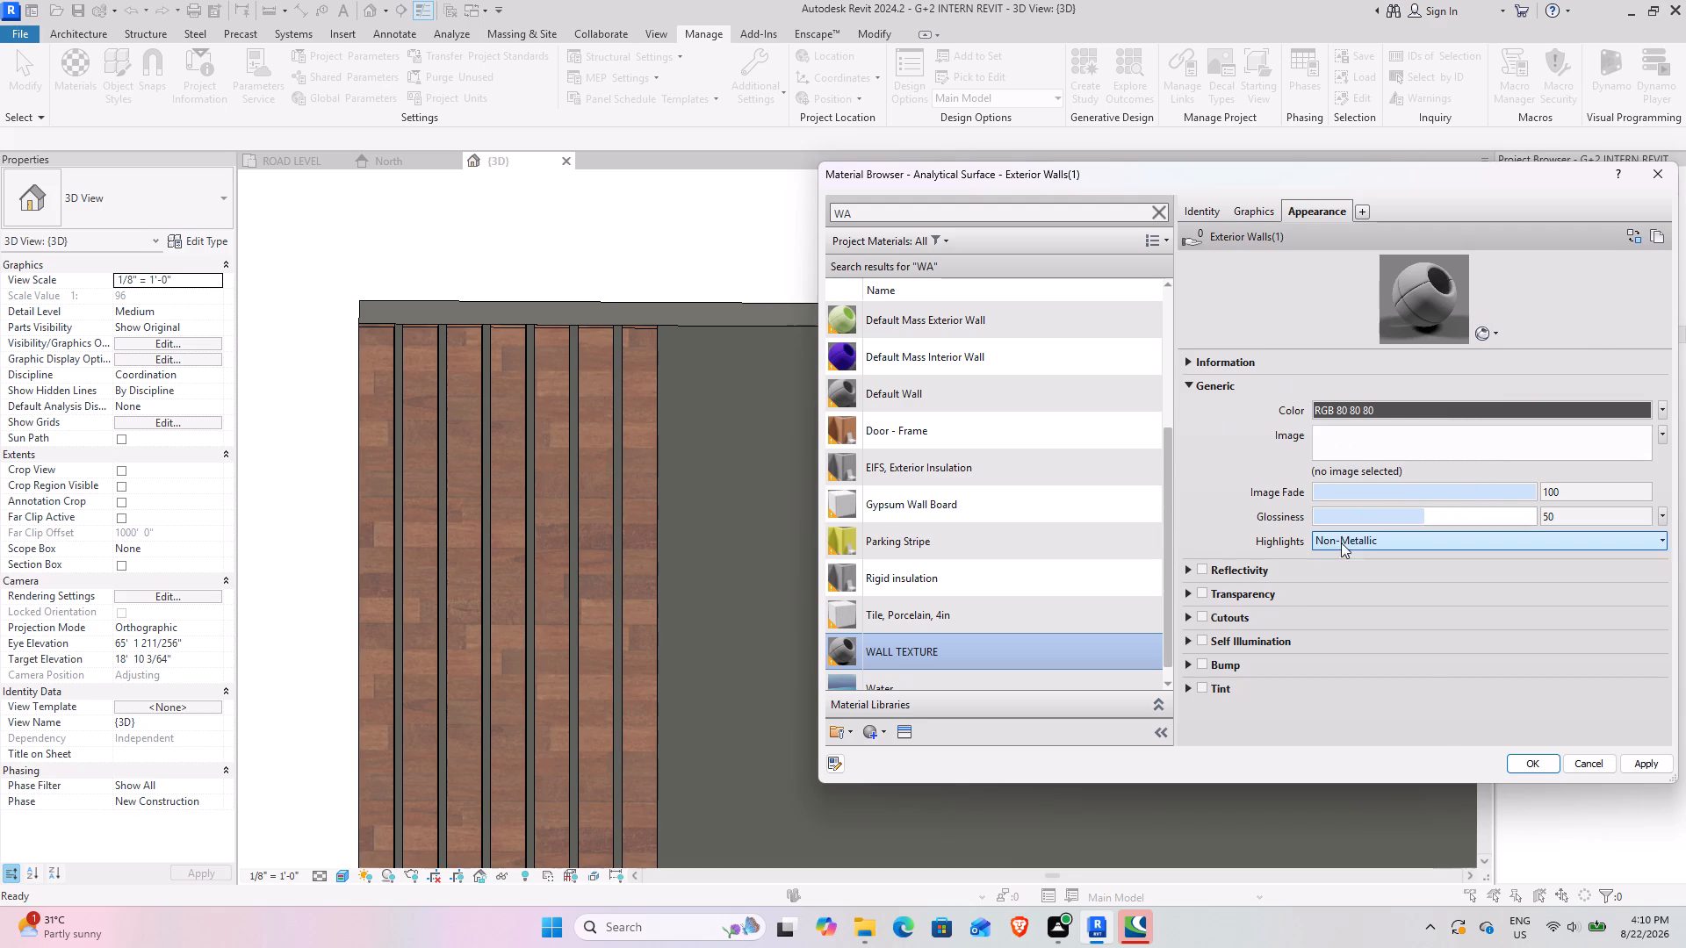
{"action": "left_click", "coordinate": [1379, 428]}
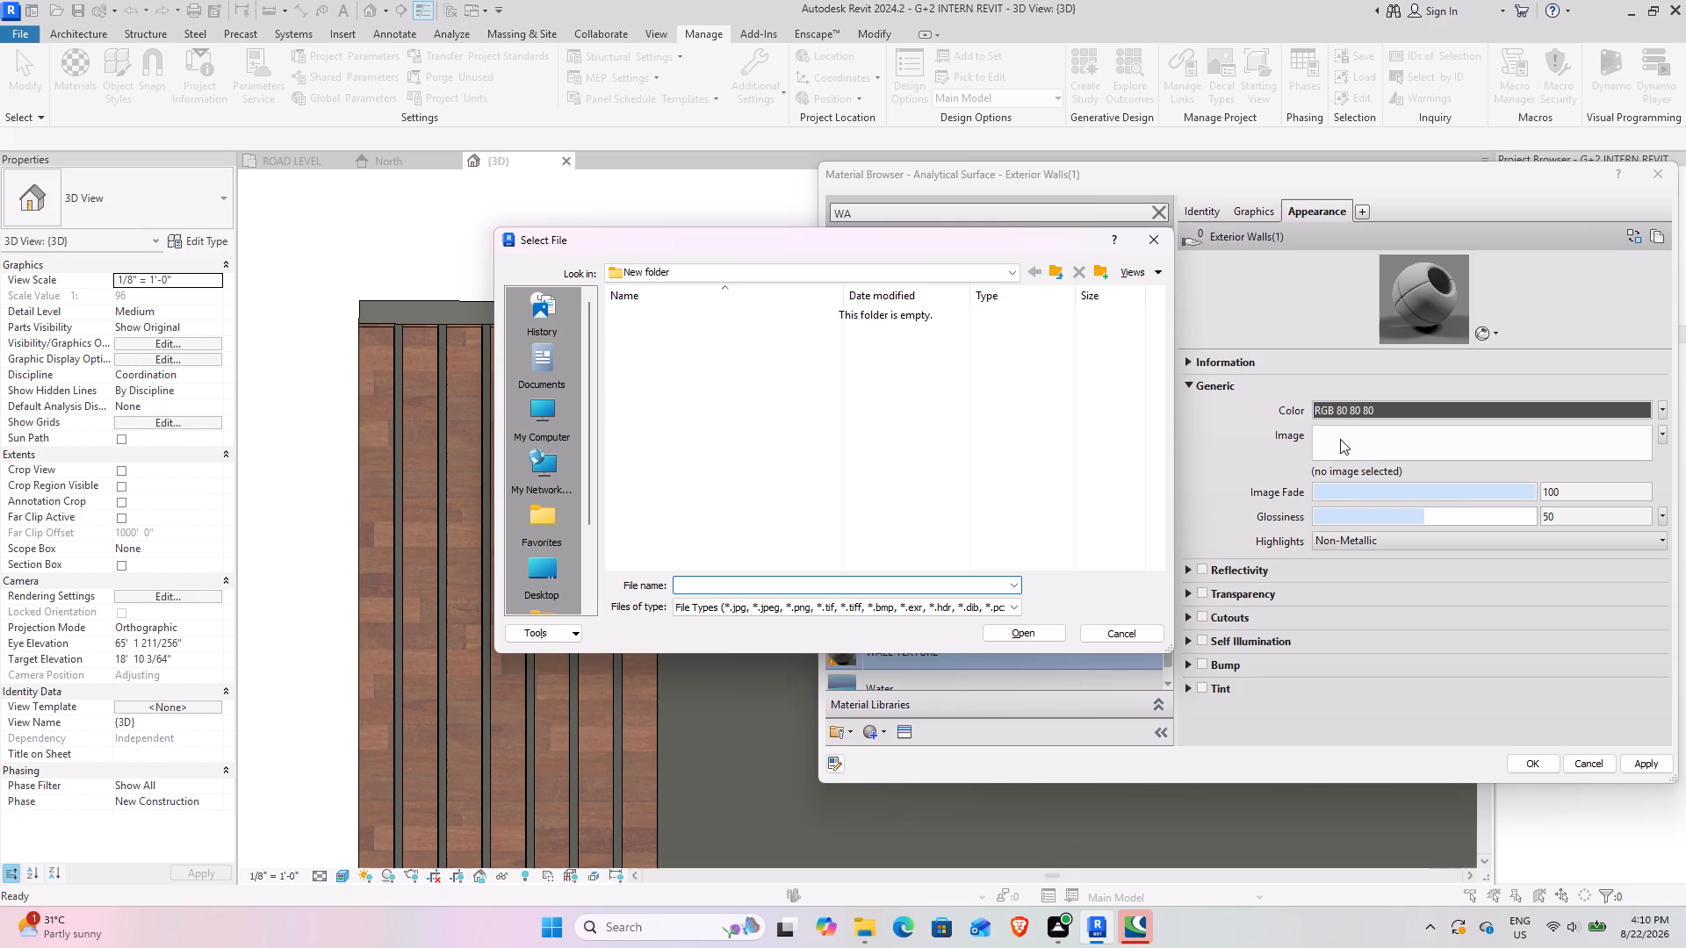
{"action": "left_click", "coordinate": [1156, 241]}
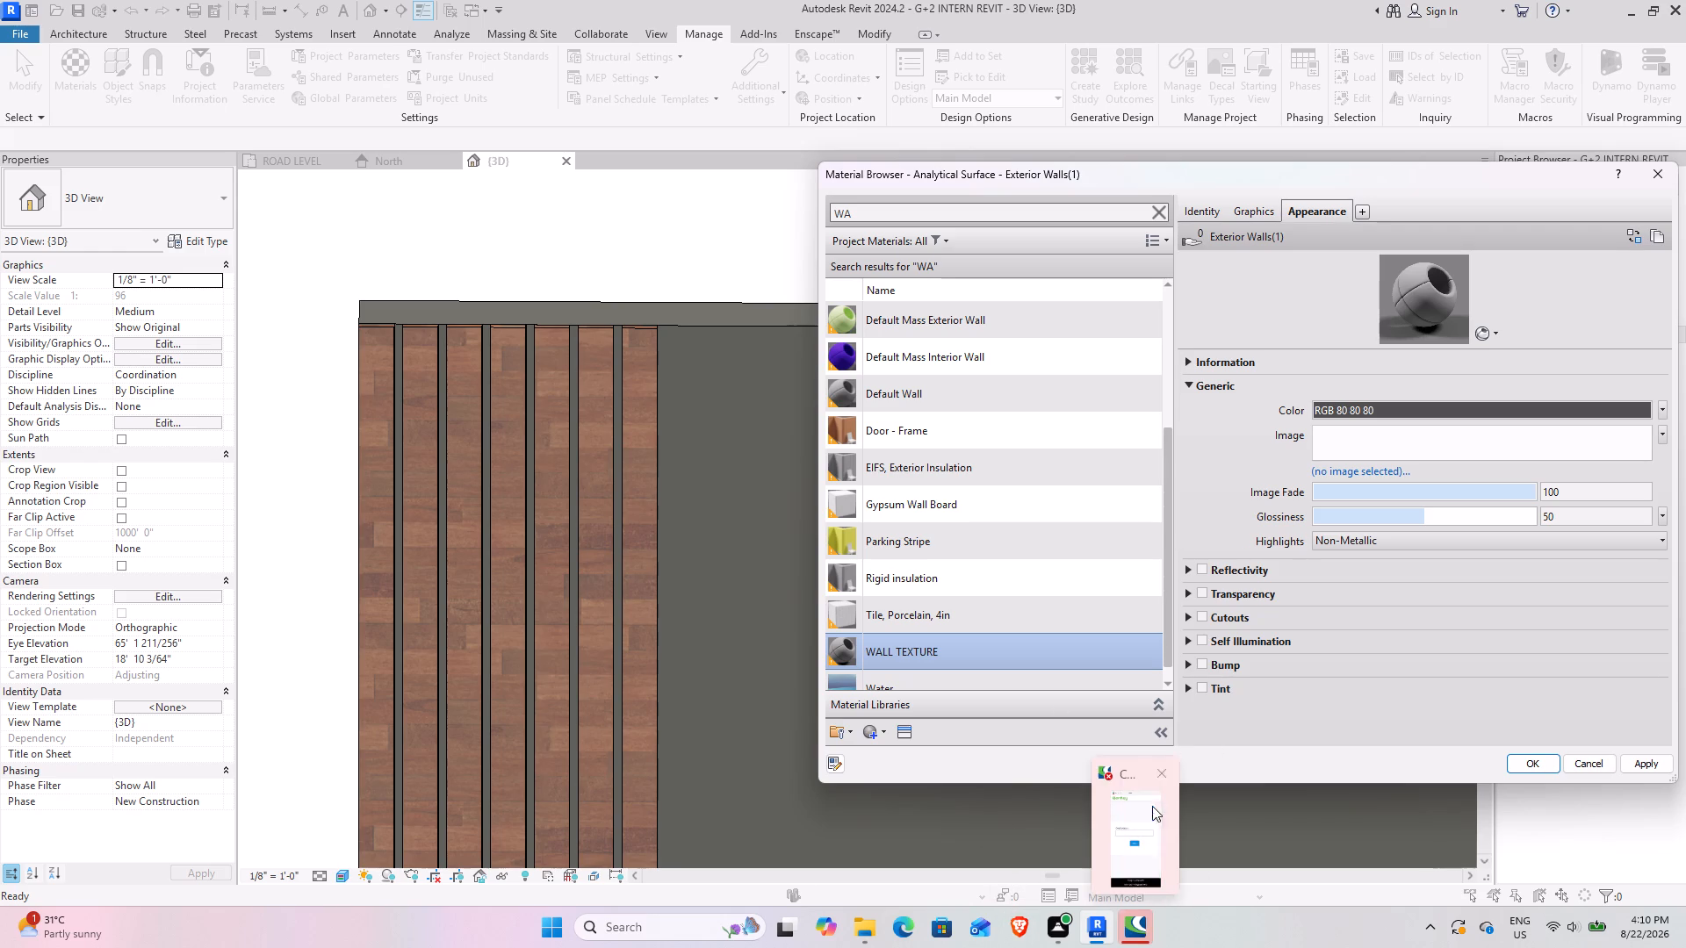
Close the other program's window running in the background.
{"action": "left_click", "coordinate": [1161, 781]}
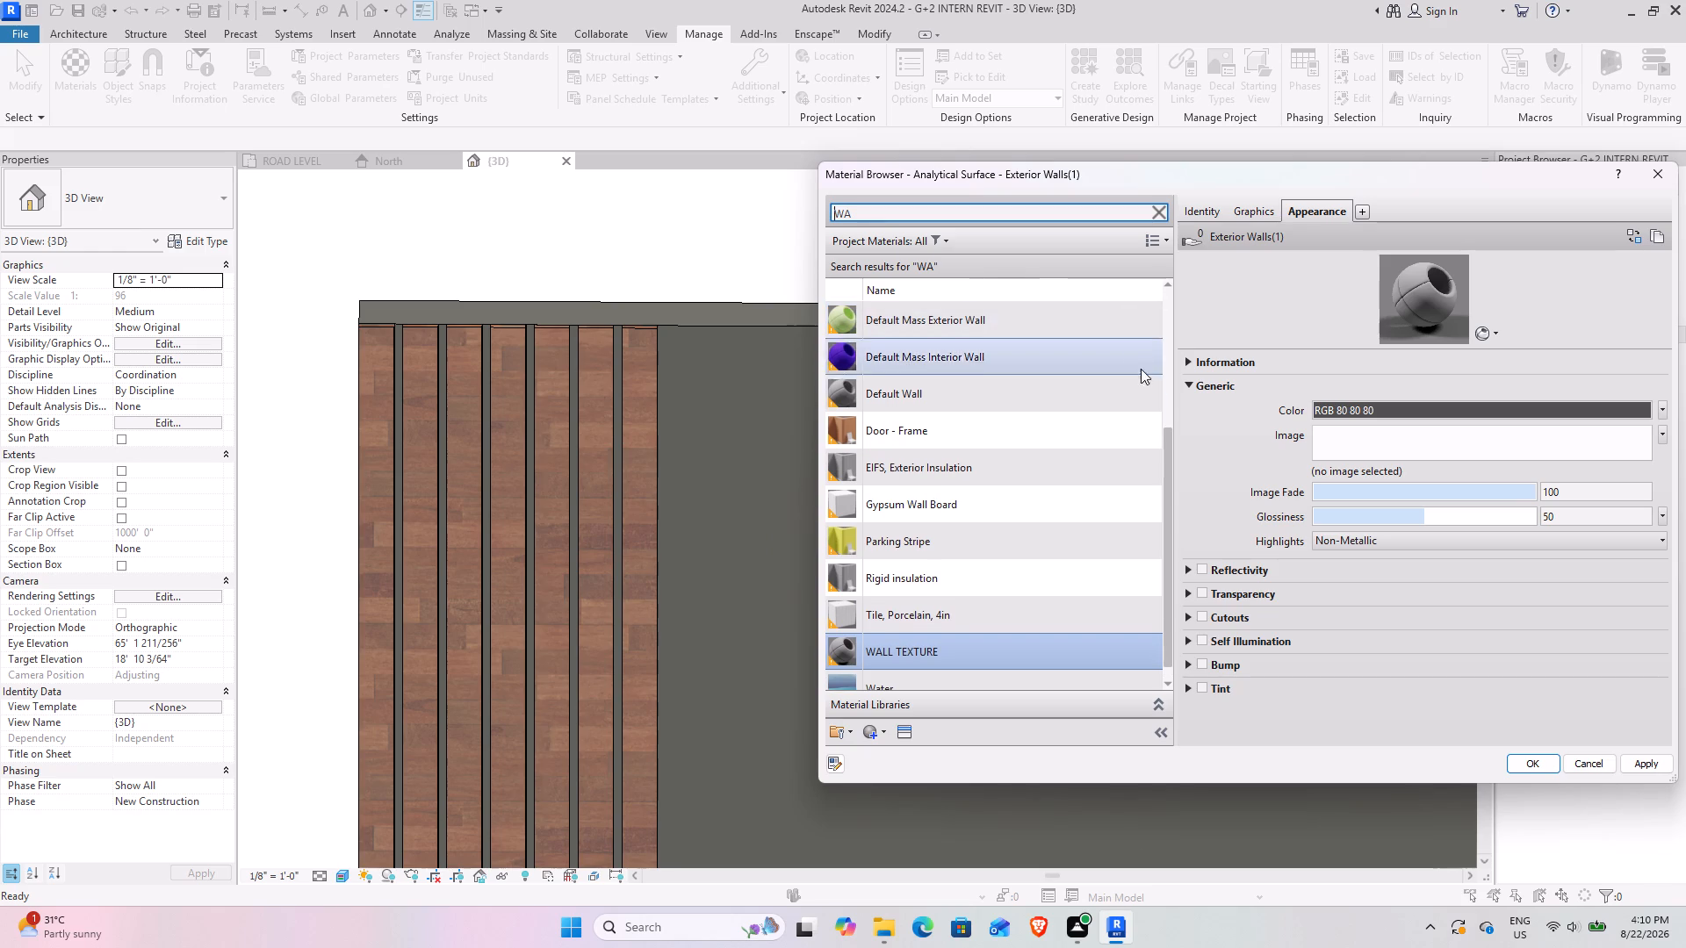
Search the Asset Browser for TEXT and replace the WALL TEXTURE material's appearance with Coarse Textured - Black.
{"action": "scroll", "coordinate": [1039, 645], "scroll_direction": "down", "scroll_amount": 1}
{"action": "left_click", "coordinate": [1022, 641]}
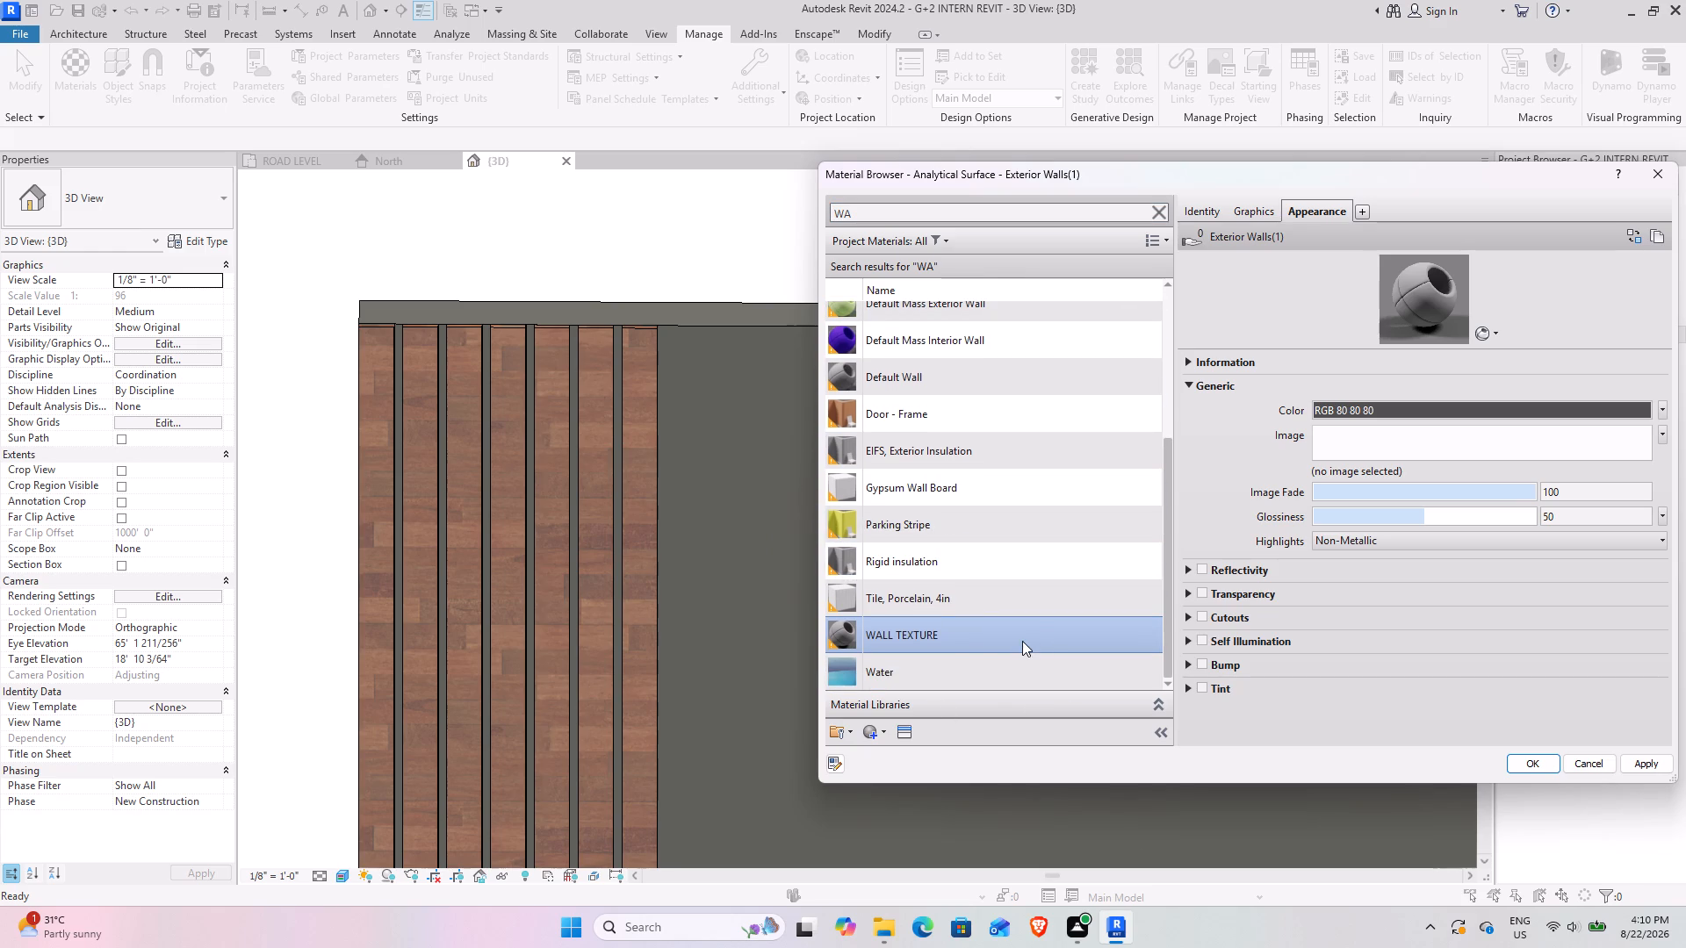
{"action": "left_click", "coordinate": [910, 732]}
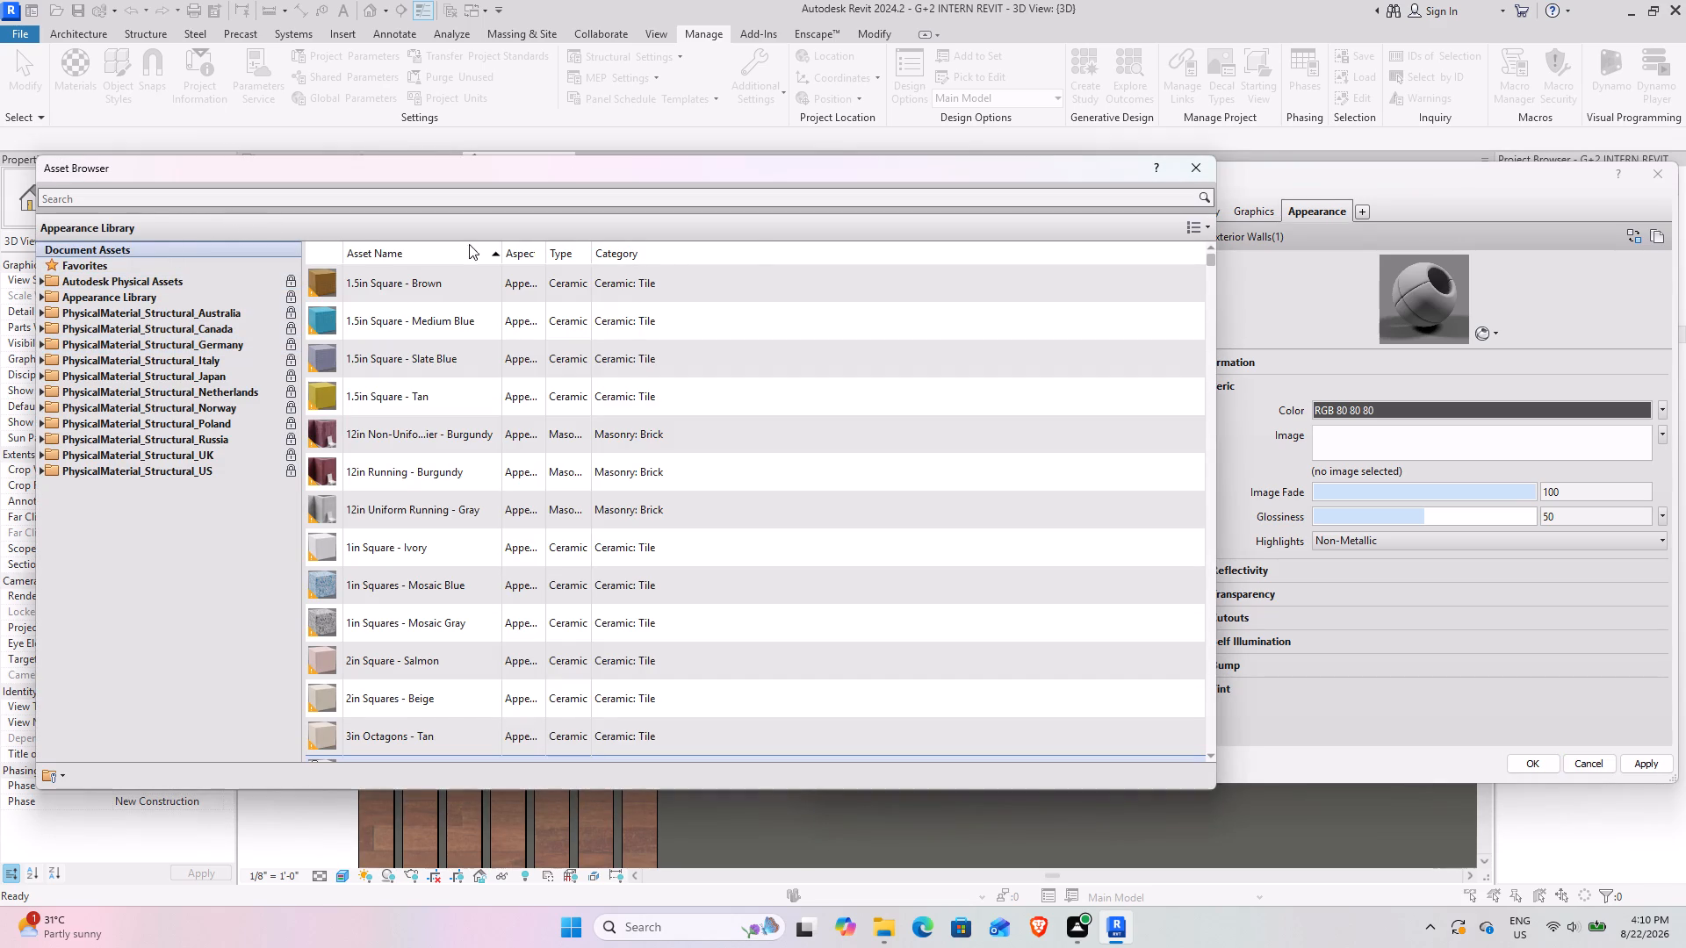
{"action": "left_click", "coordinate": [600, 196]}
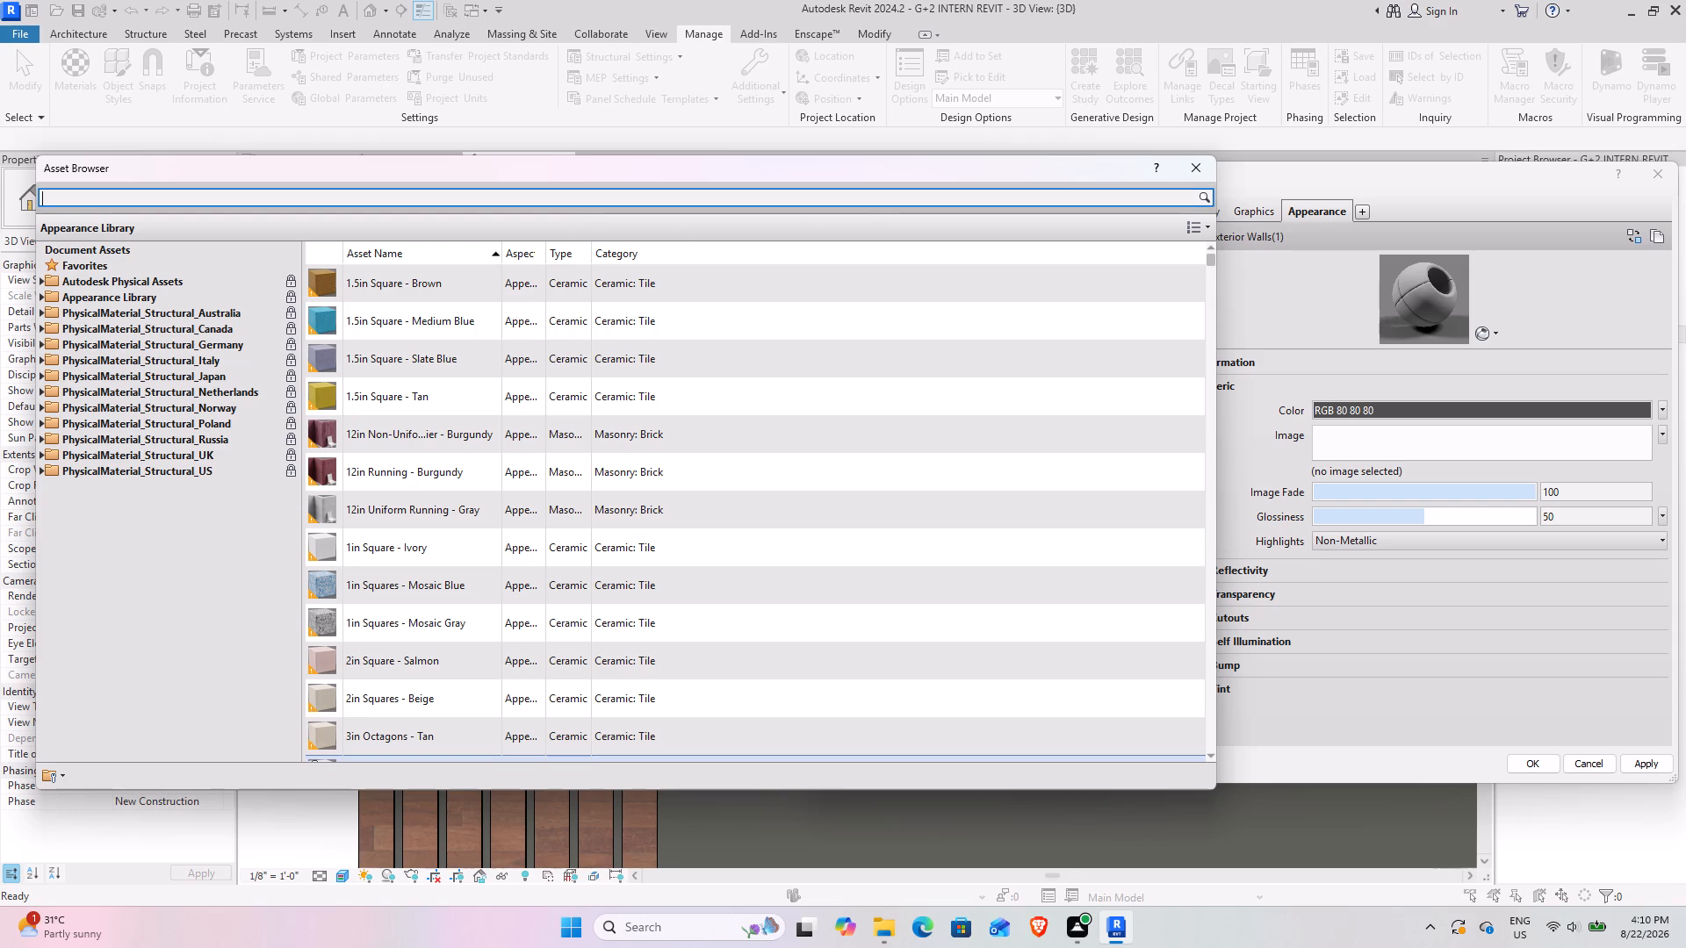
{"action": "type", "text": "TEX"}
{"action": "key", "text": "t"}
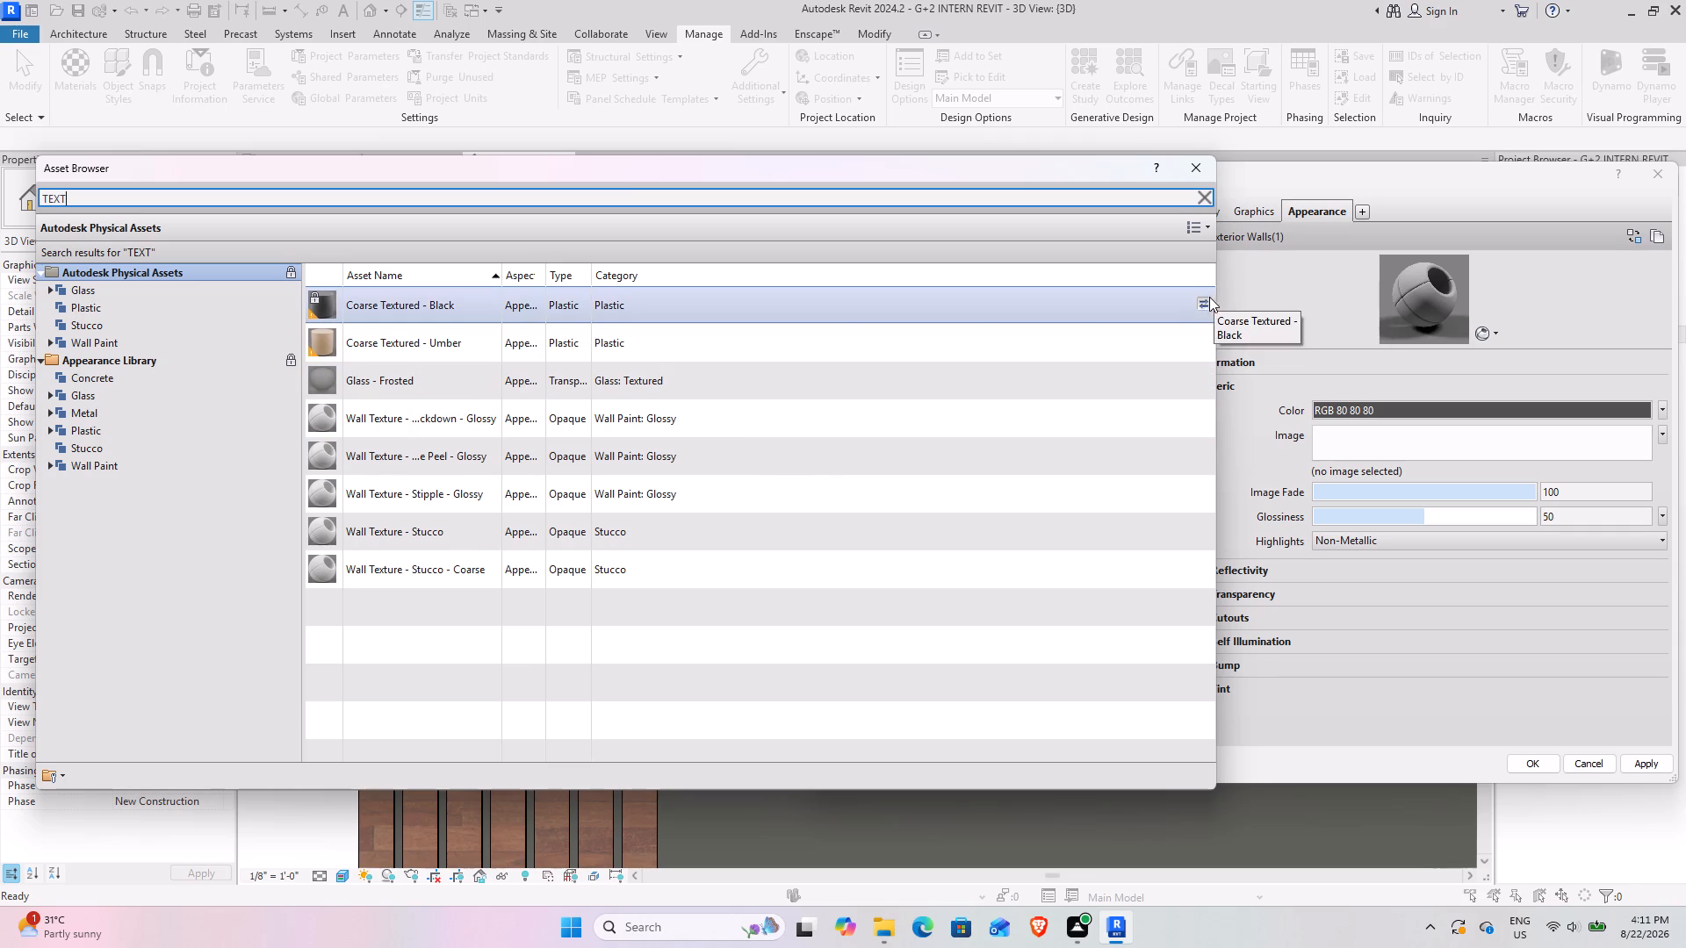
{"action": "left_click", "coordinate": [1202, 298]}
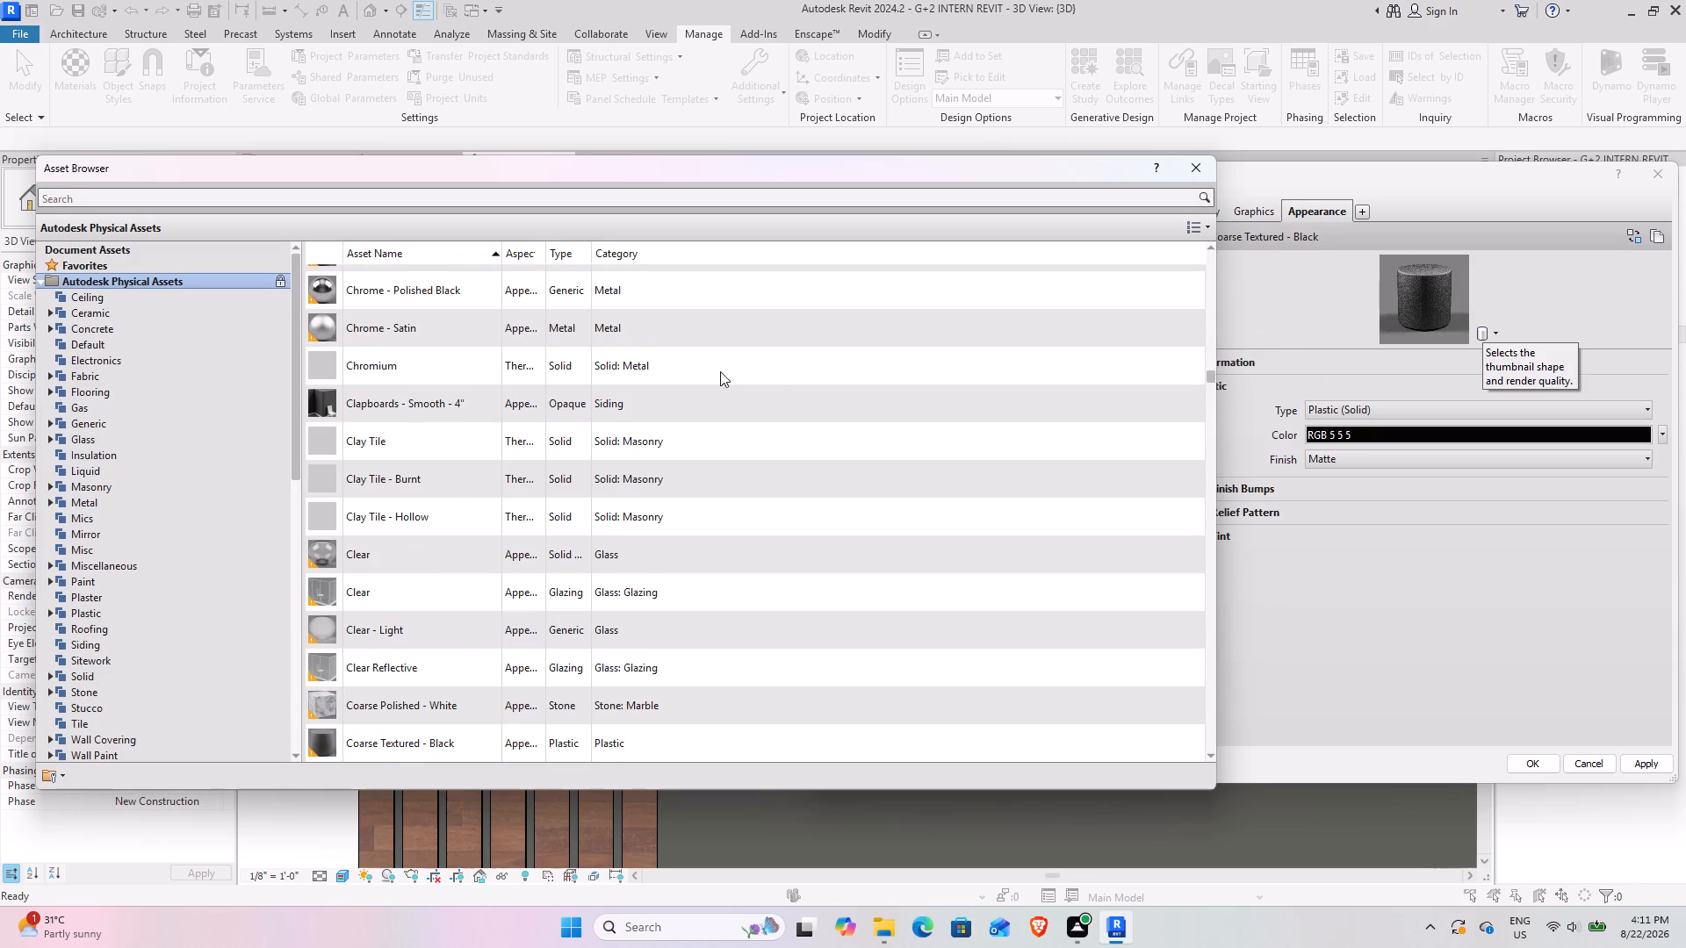
Add the Damp-proofing physical asset from Autodesk Physical Assets to WALL TEXTURE, then return to its appearance properties.
{"action": "scroll", "coordinate": [529, 529], "scroll_direction": "down", "scroll_amount": 2}
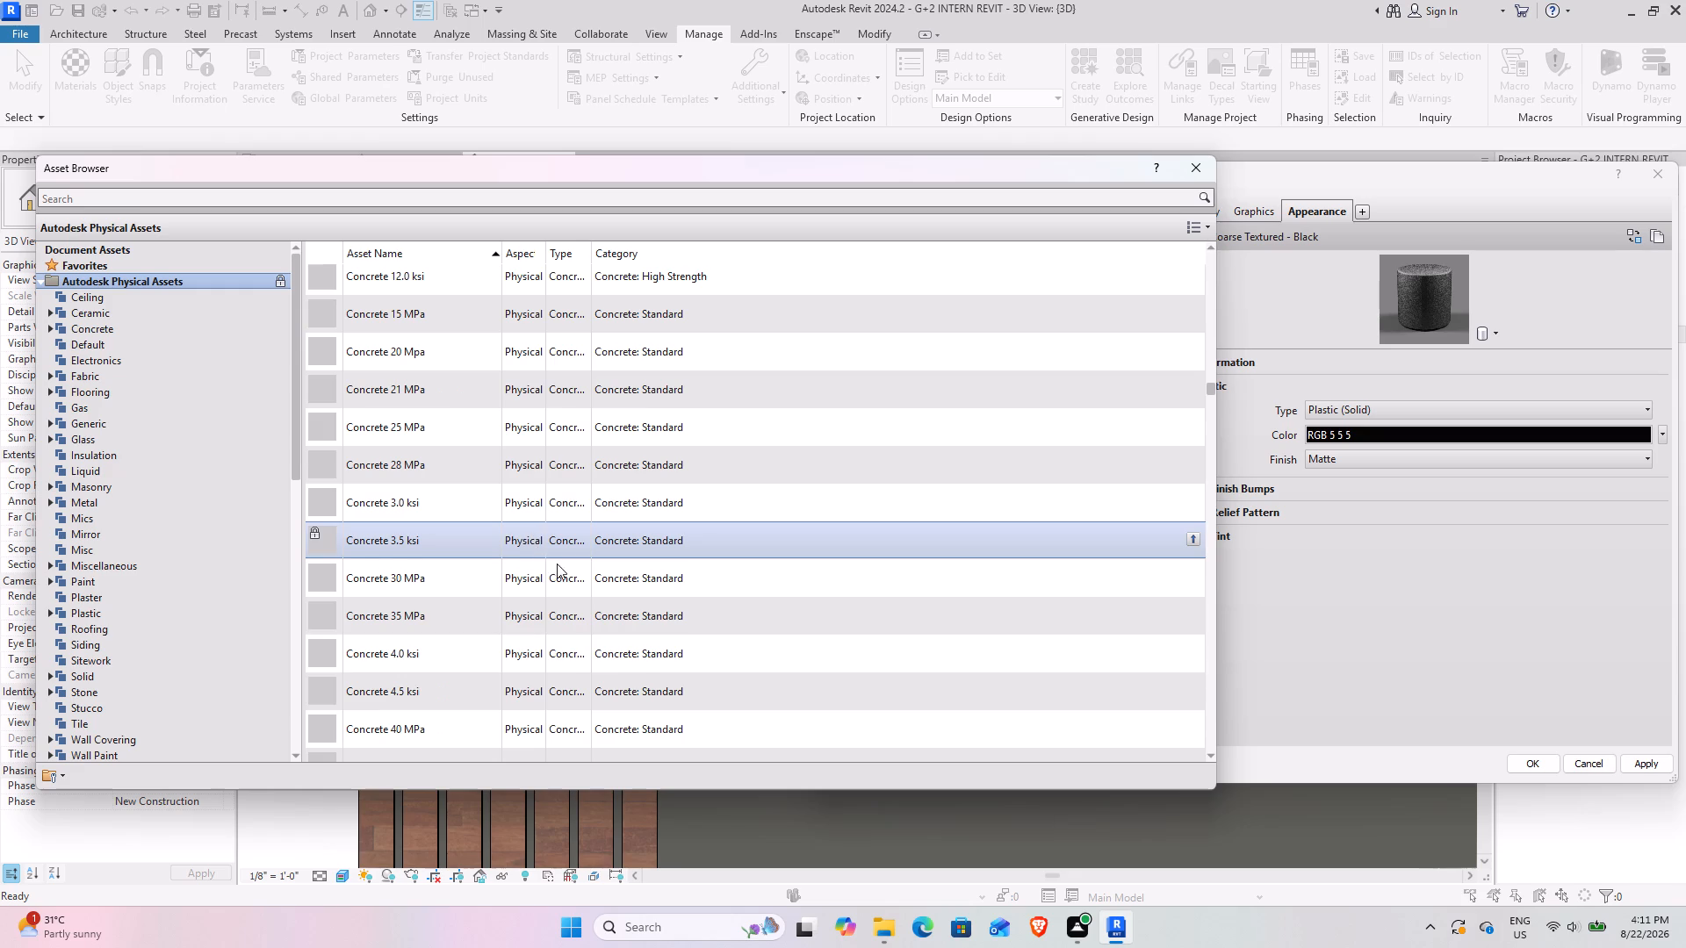
{"action": "scroll", "coordinate": [562, 566], "scroll_direction": "down", "scroll_amount": 5}
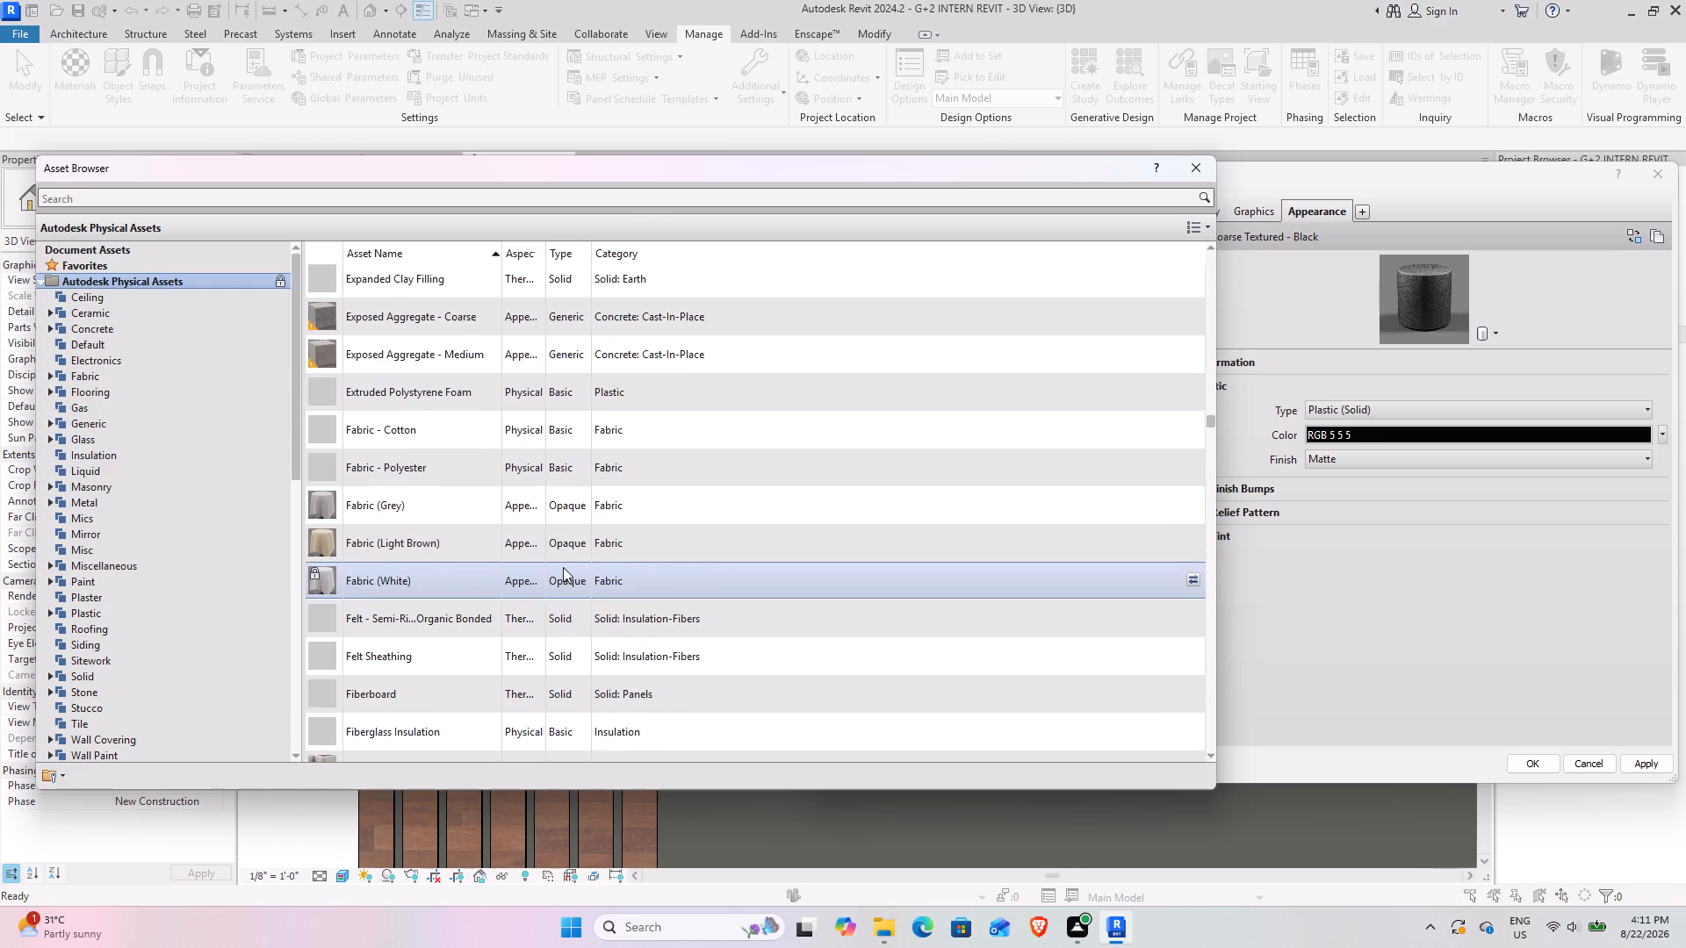
{"action": "scroll", "coordinate": [563, 567], "scroll_direction": "up", "scroll_amount": 2}
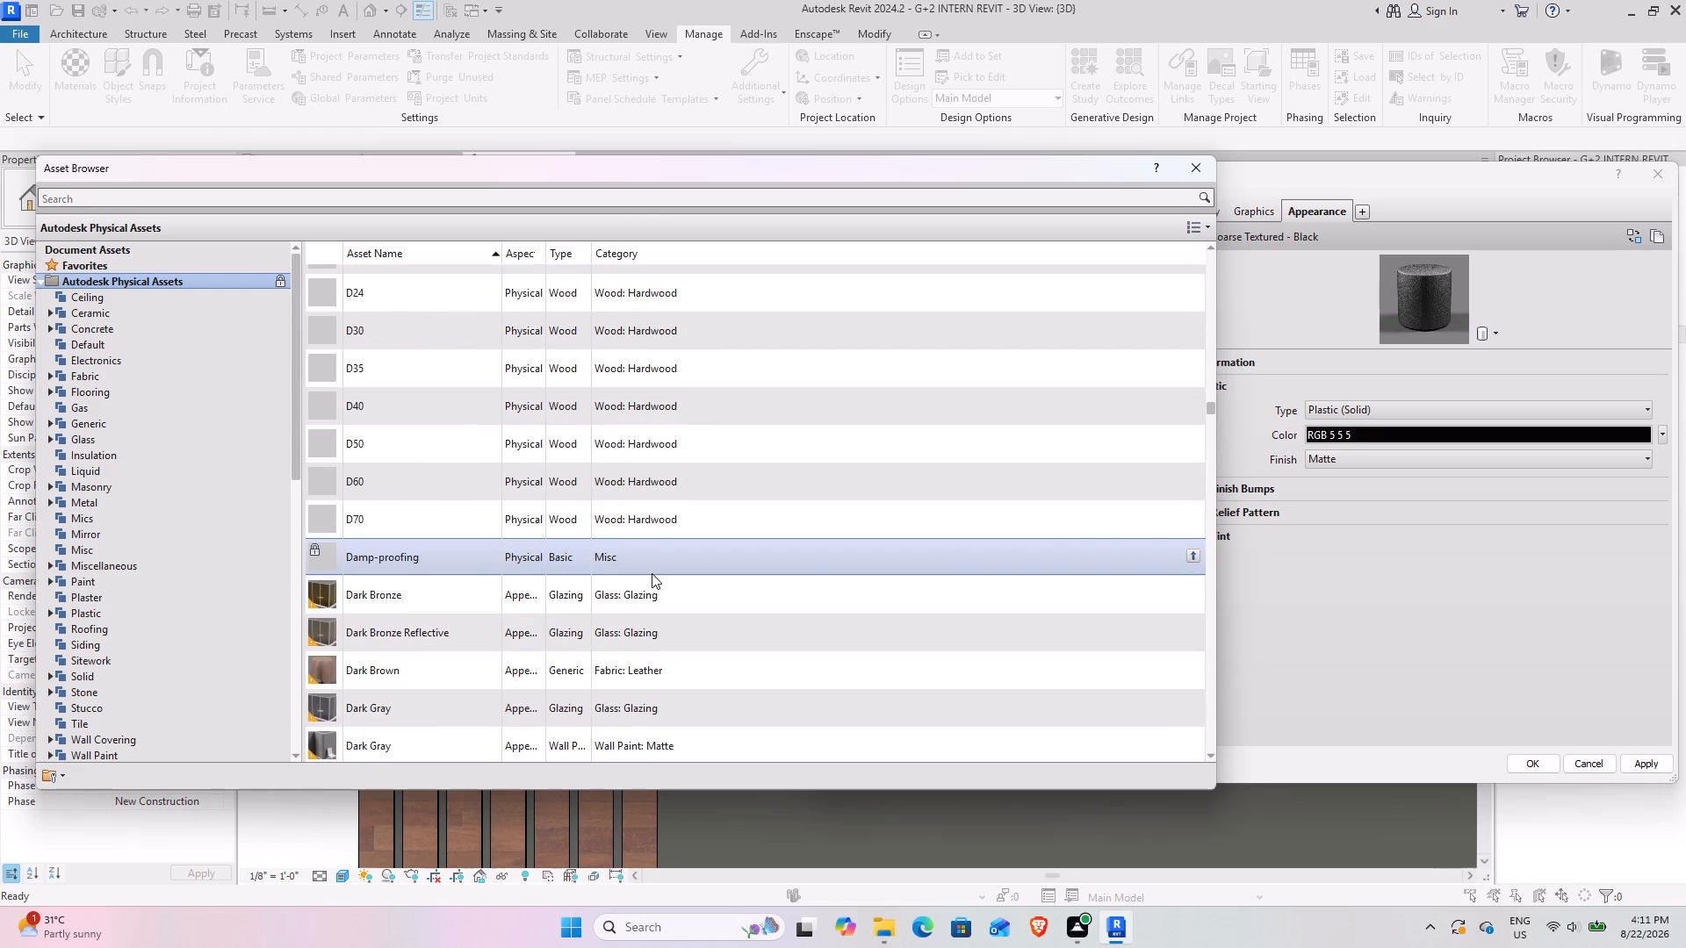
{"action": "left_click", "coordinate": [1193, 553]}
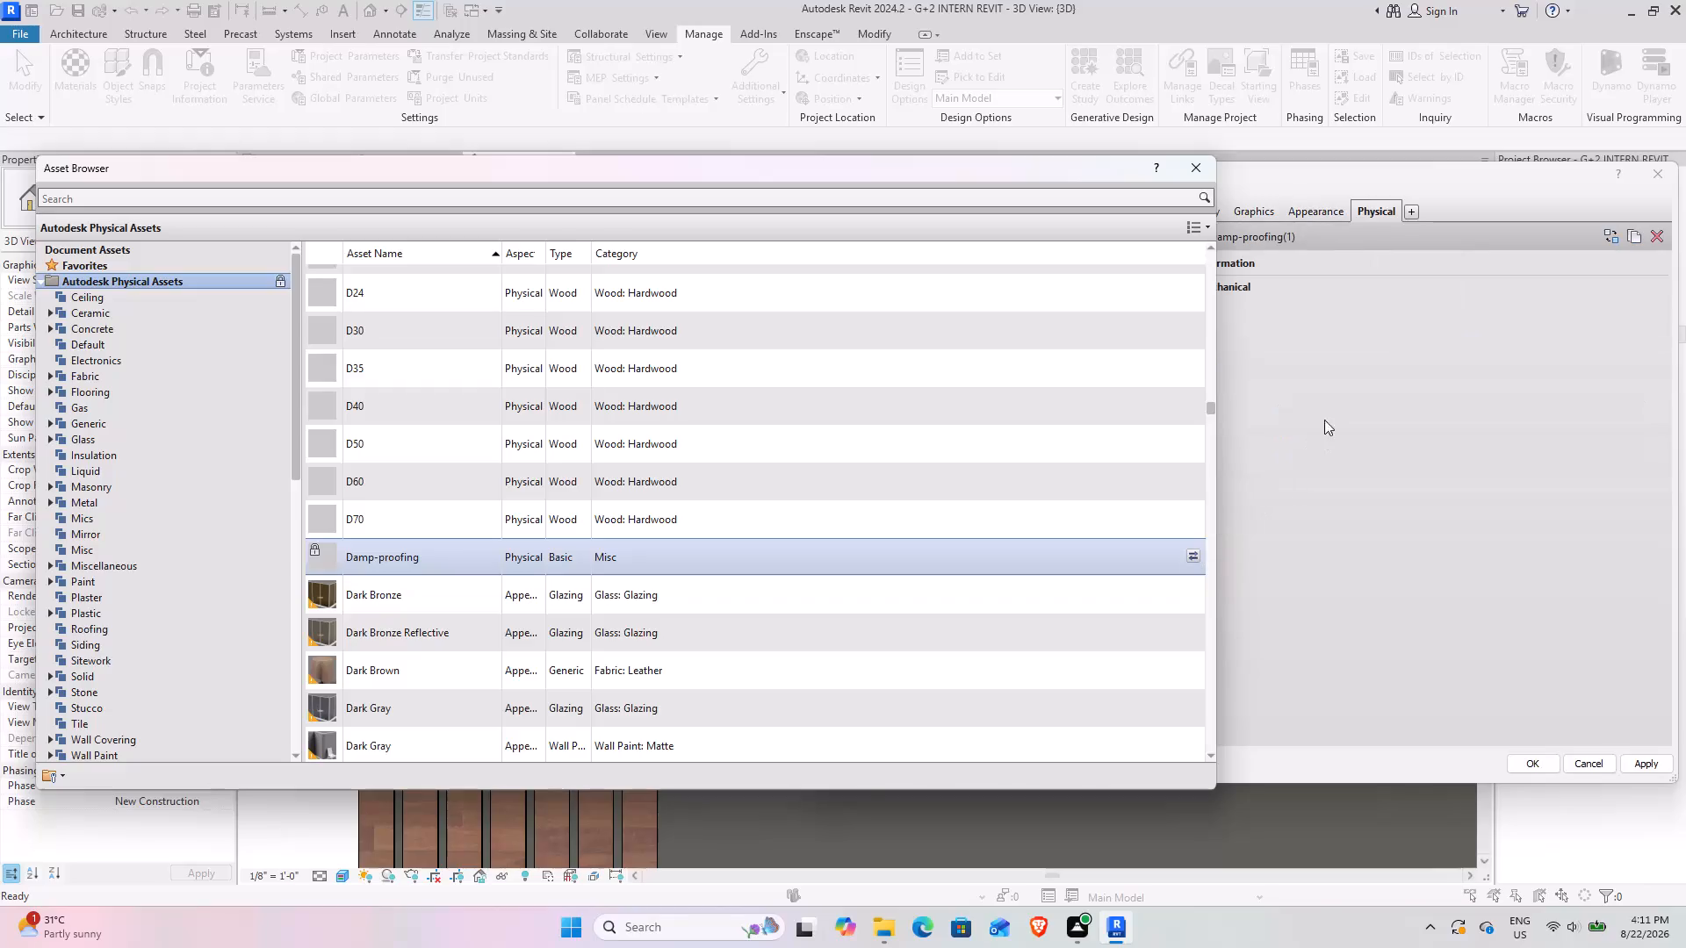
{"action": "left_click", "coordinate": [1329, 208]}
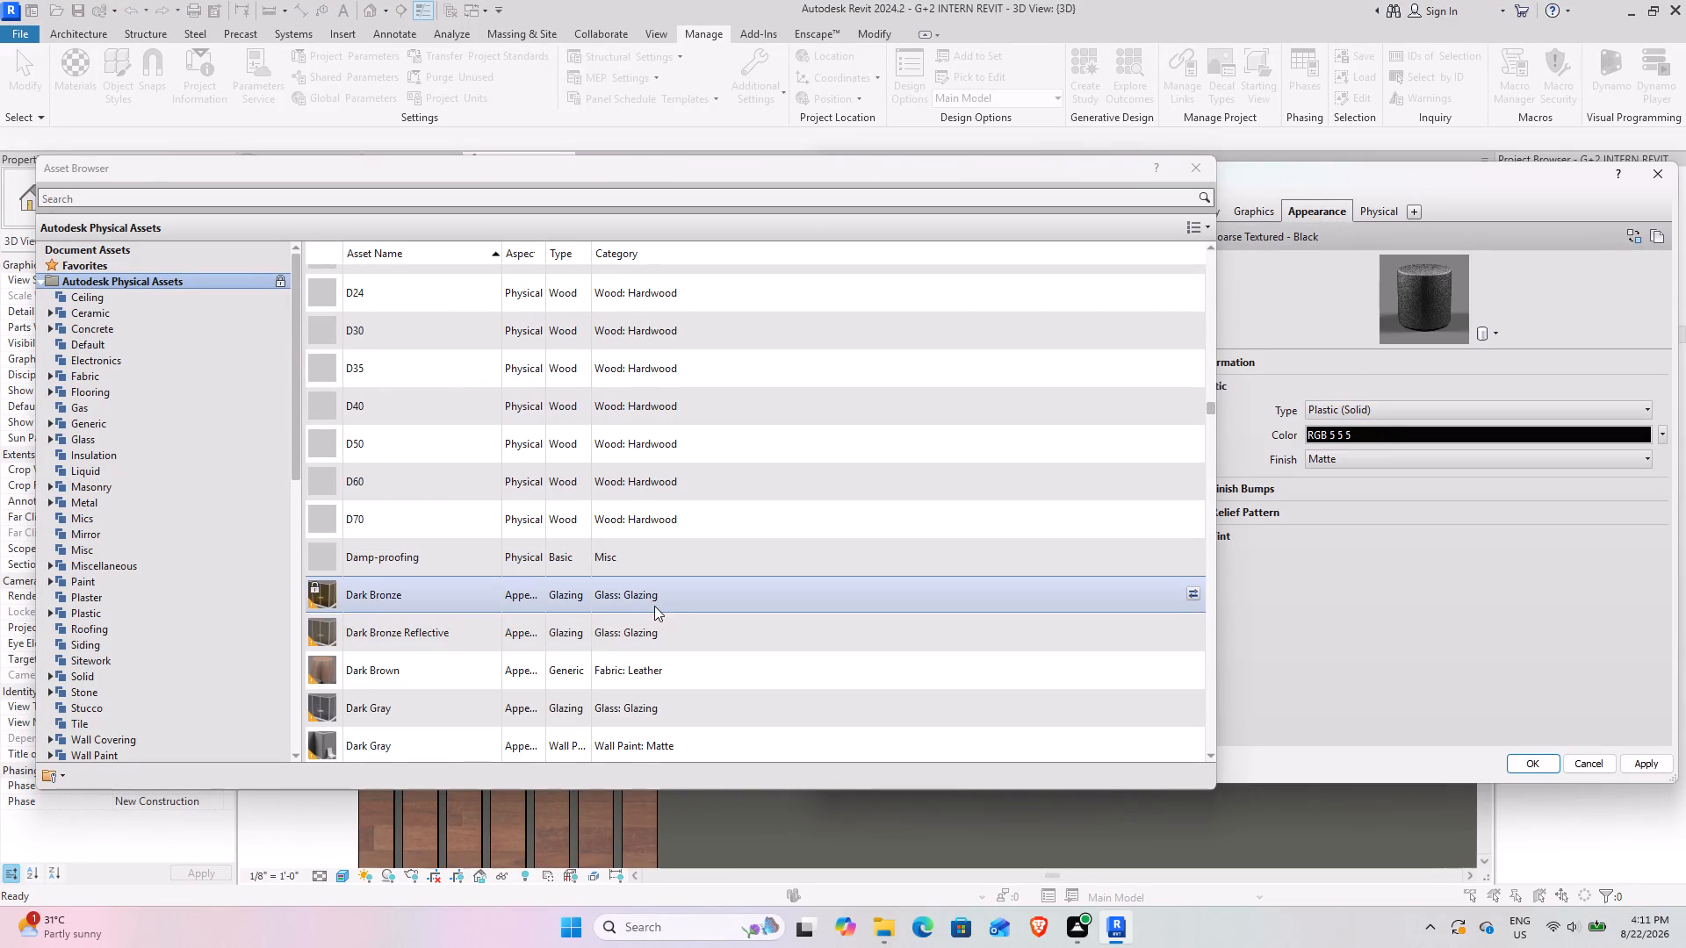
Browse the Autodesk Physical Assets list for a suitable wall appearance asset.
{"action": "scroll", "coordinate": [654, 606], "scroll_direction": "down", "scroll_amount": 11}
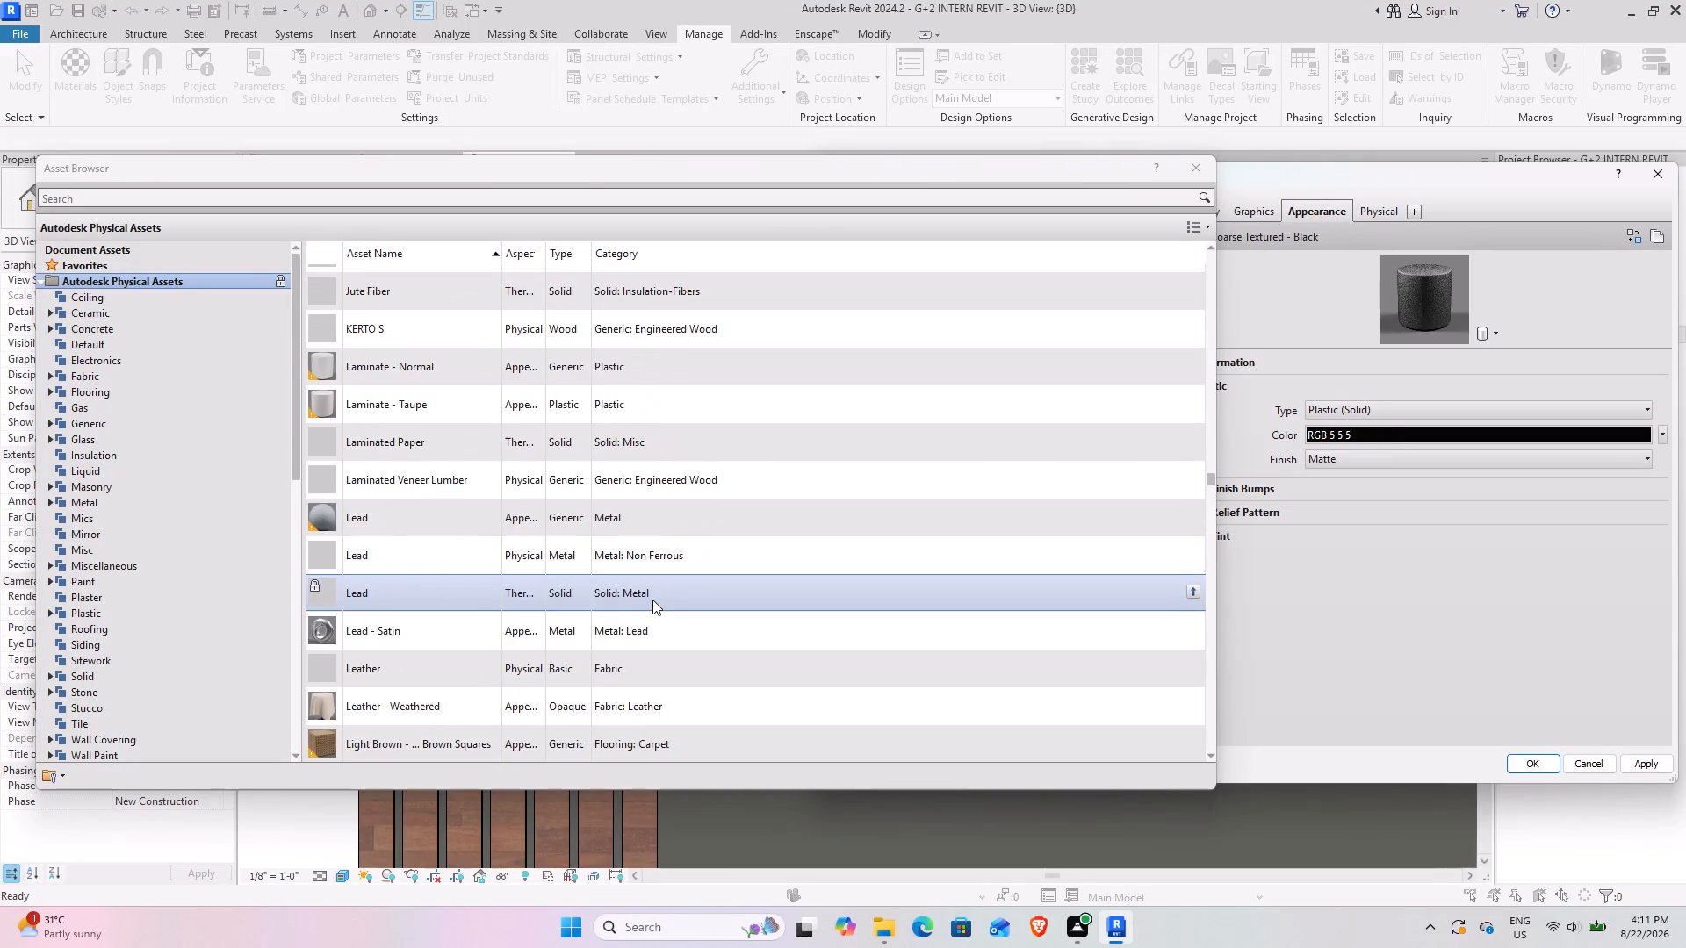
{"action": "scroll", "coordinate": [652, 600], "scroll_direction": "down", "scroll_amount": 2}
{"action": "scroll", "coordinate": [652, 600], "scroll_direction": "up", "scroll_amount": 13}
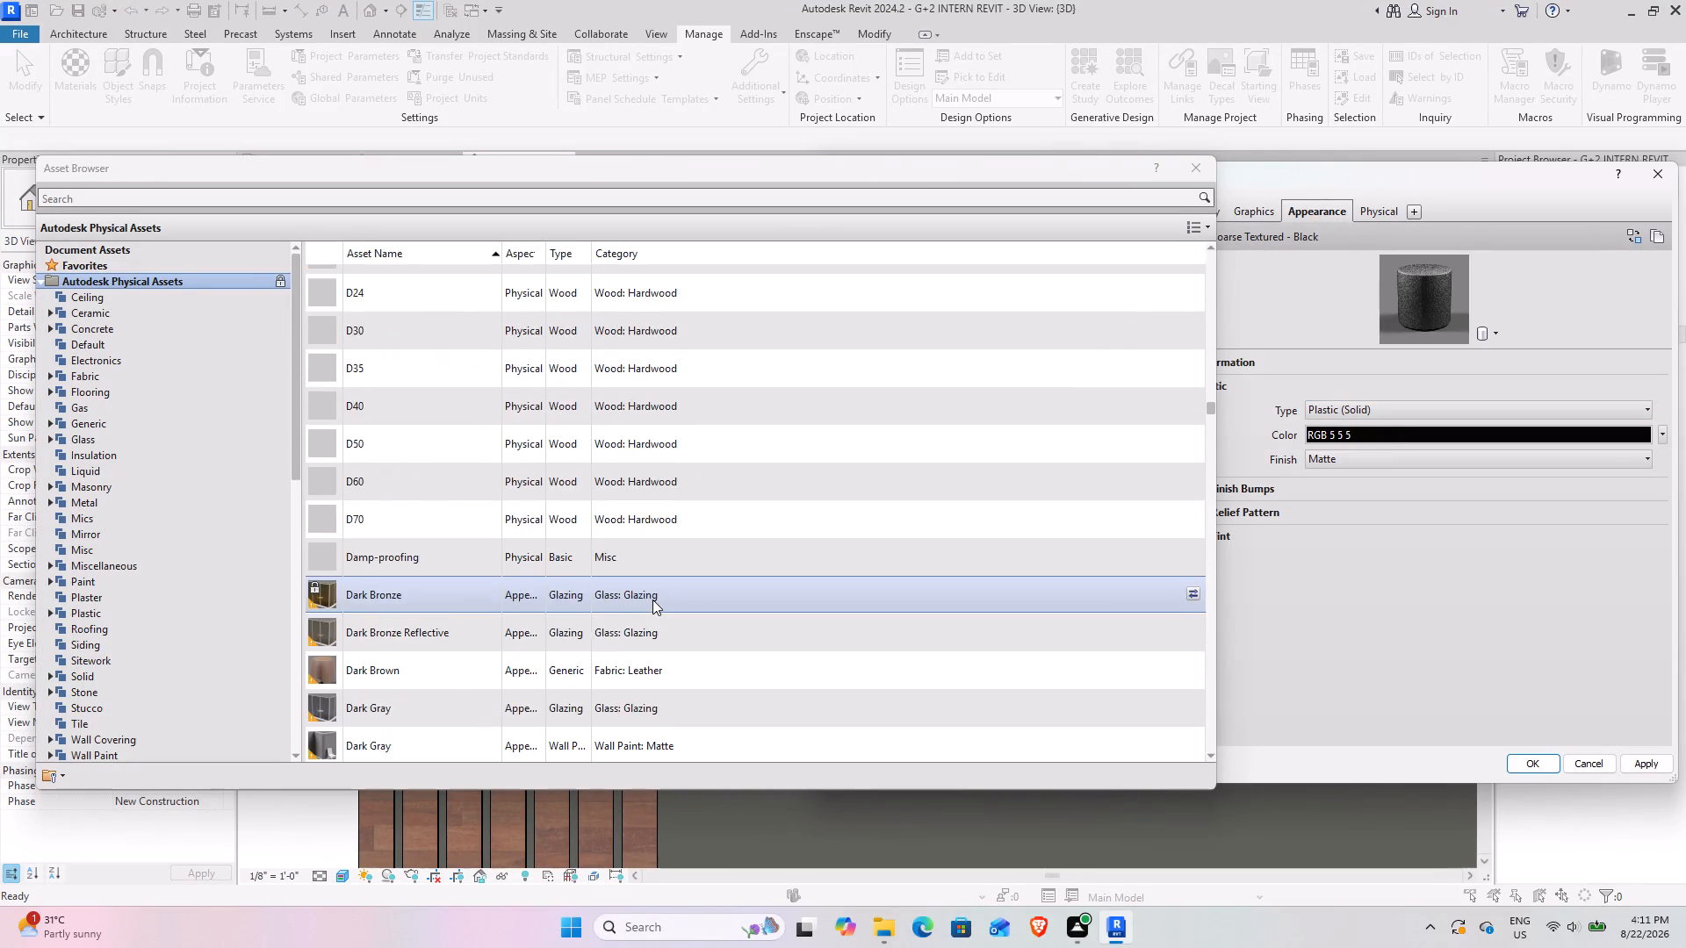
{"action": "scroll", "coordinate": [652, 600], "scroll_direction": "up", "scroll_amount": 8}
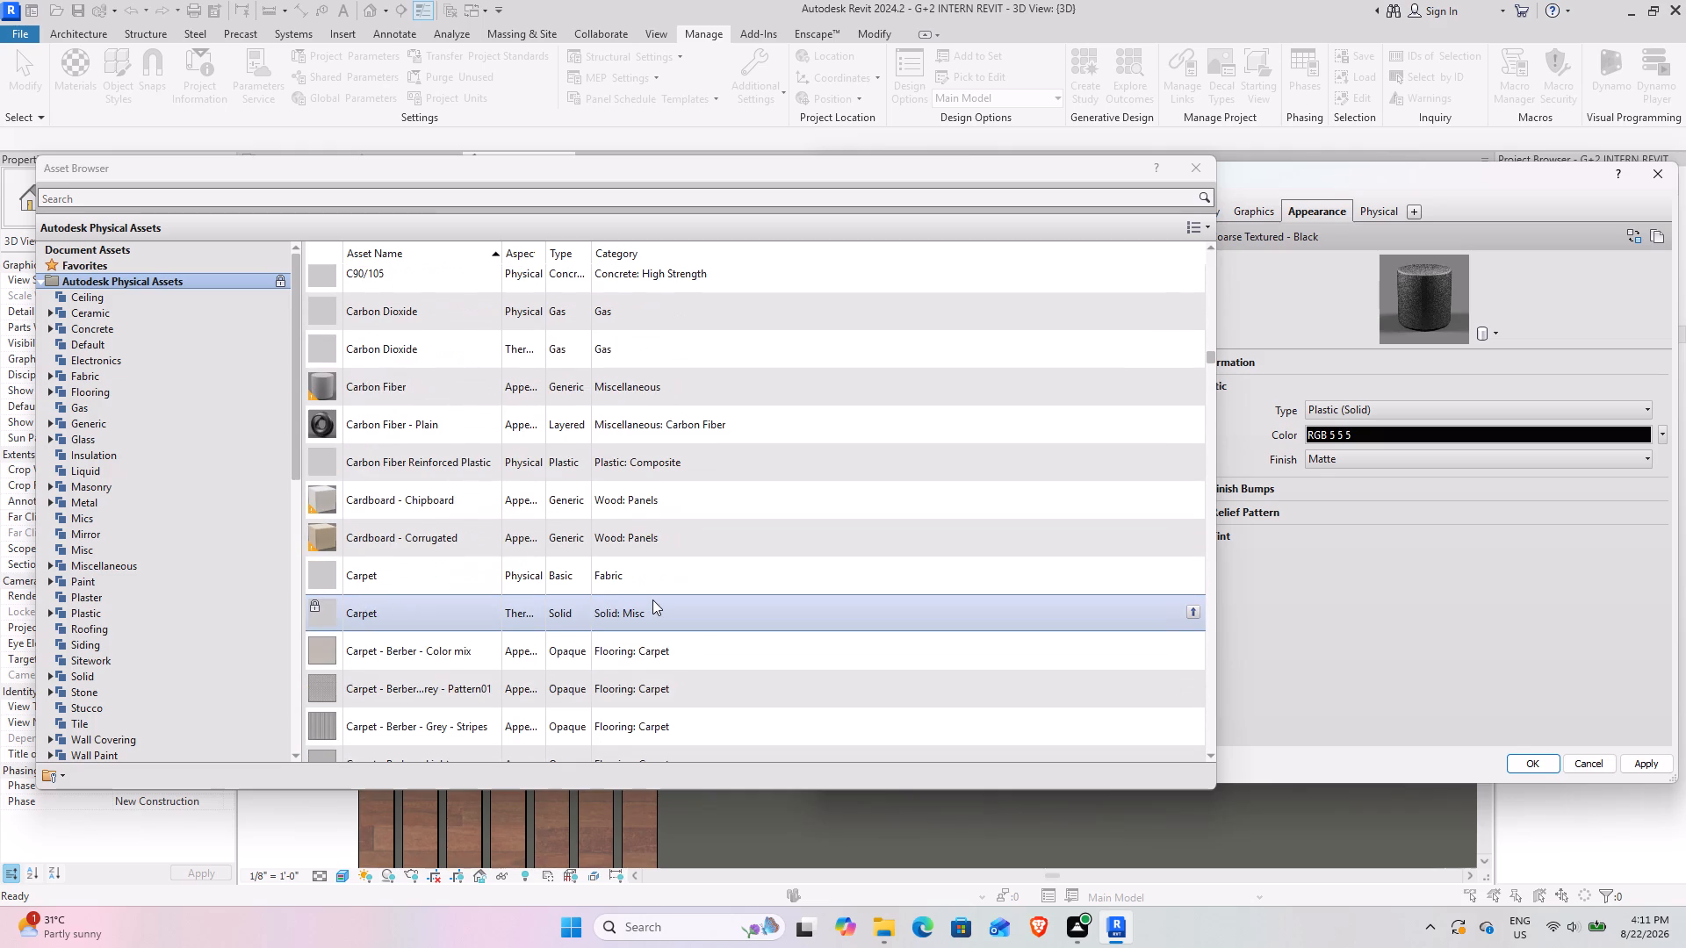
{"action": "scroll", "coordinate": [652, 600], "scroll_direction": "up", "scroll_amount": 8}
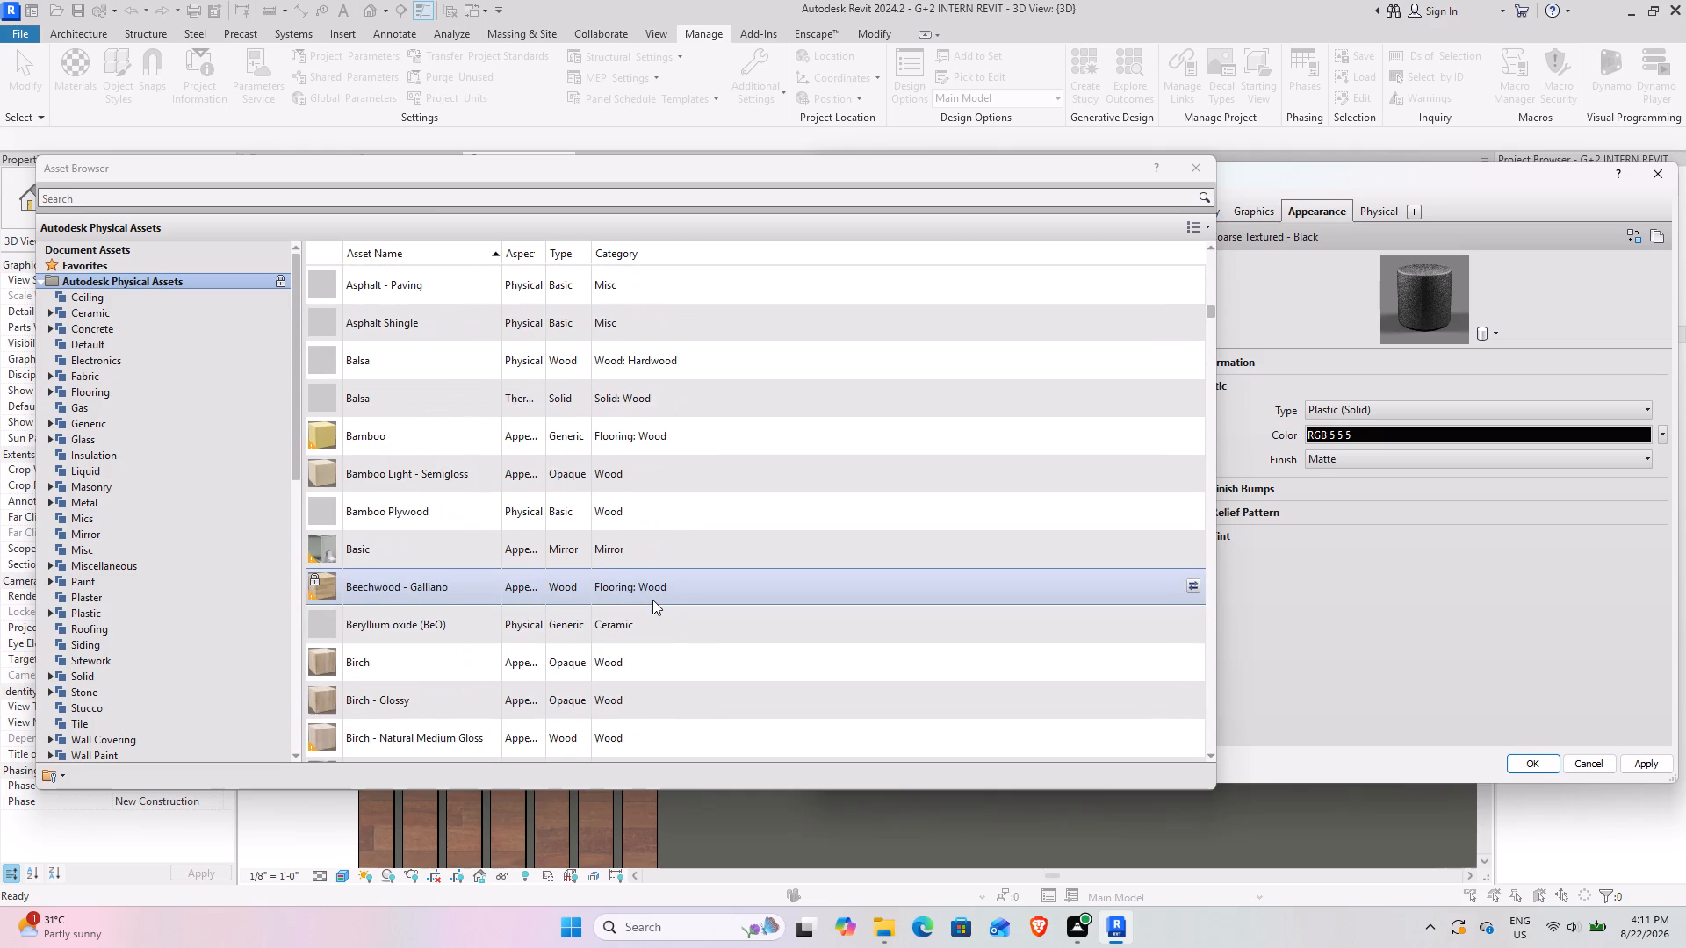
{"action": "scroll", "coordinate": [652, 600], "scroll_direction": "up", "scroll_amount": 4}
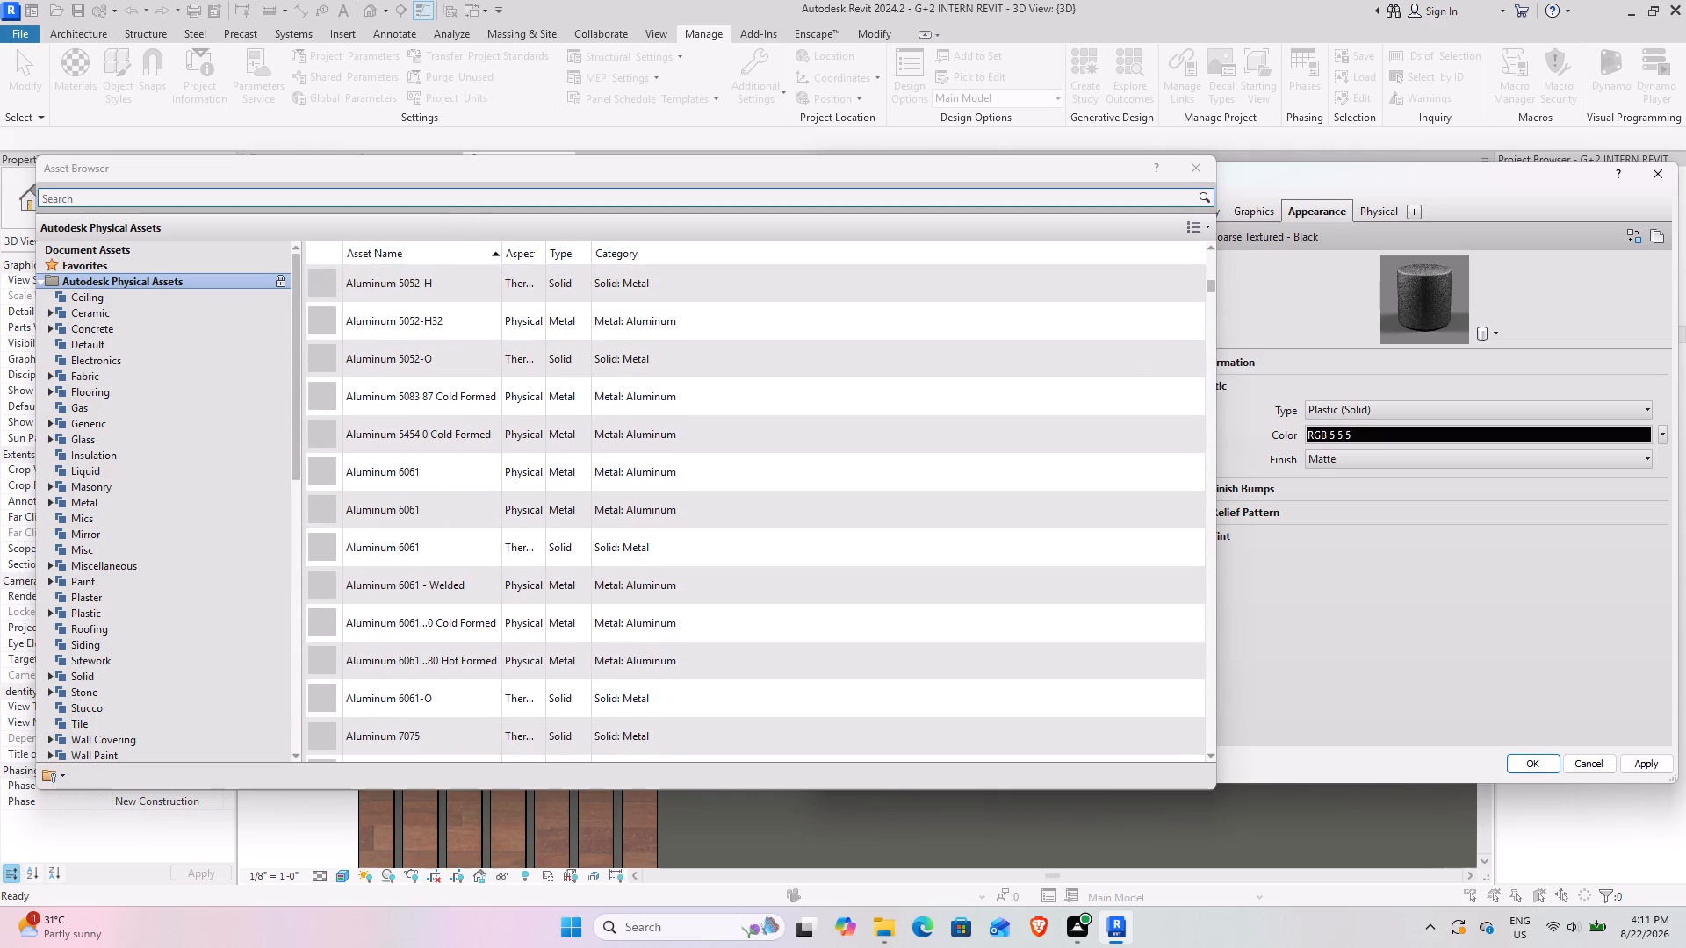
Search the assets for WALL and add the Tile - Ceramic thermal asset to WALL TEXTURE, returning to its appearance properties.
{"action": "left_click", "coordinate": [479, 190]}
{"action": "type", "text": "WA"}
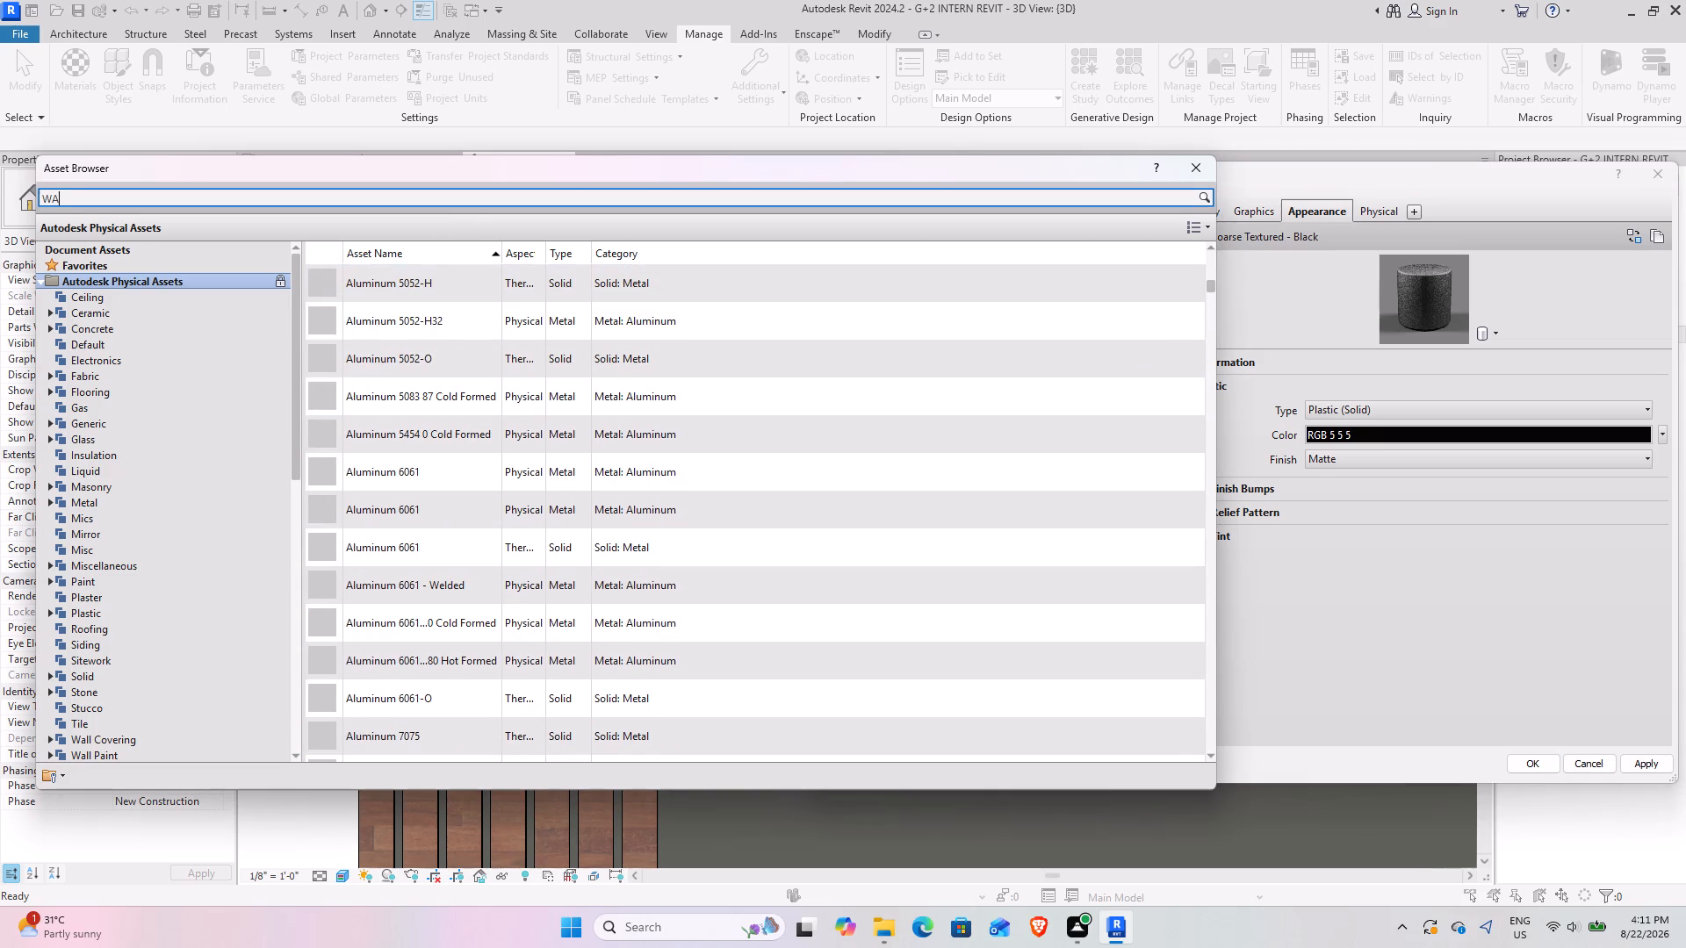
{"action": "type", "text": "LL"}
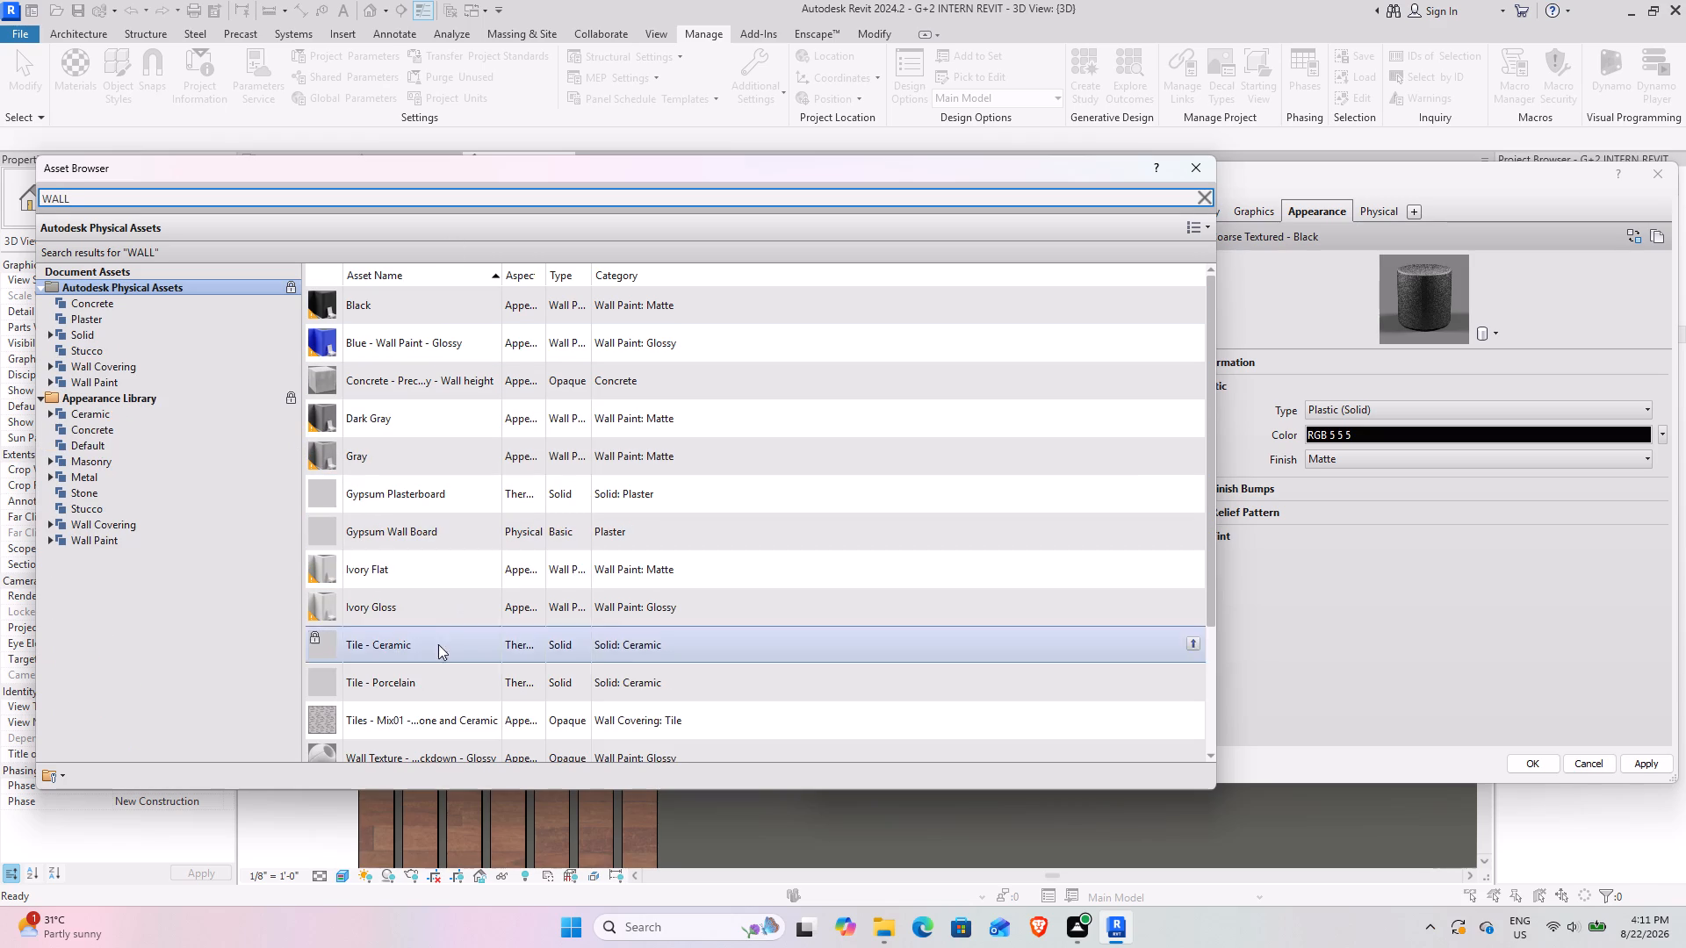
{"action": "scroll", "coordinate": [462, 657], "scroll_direction": "down", "scroll_amount": 1}
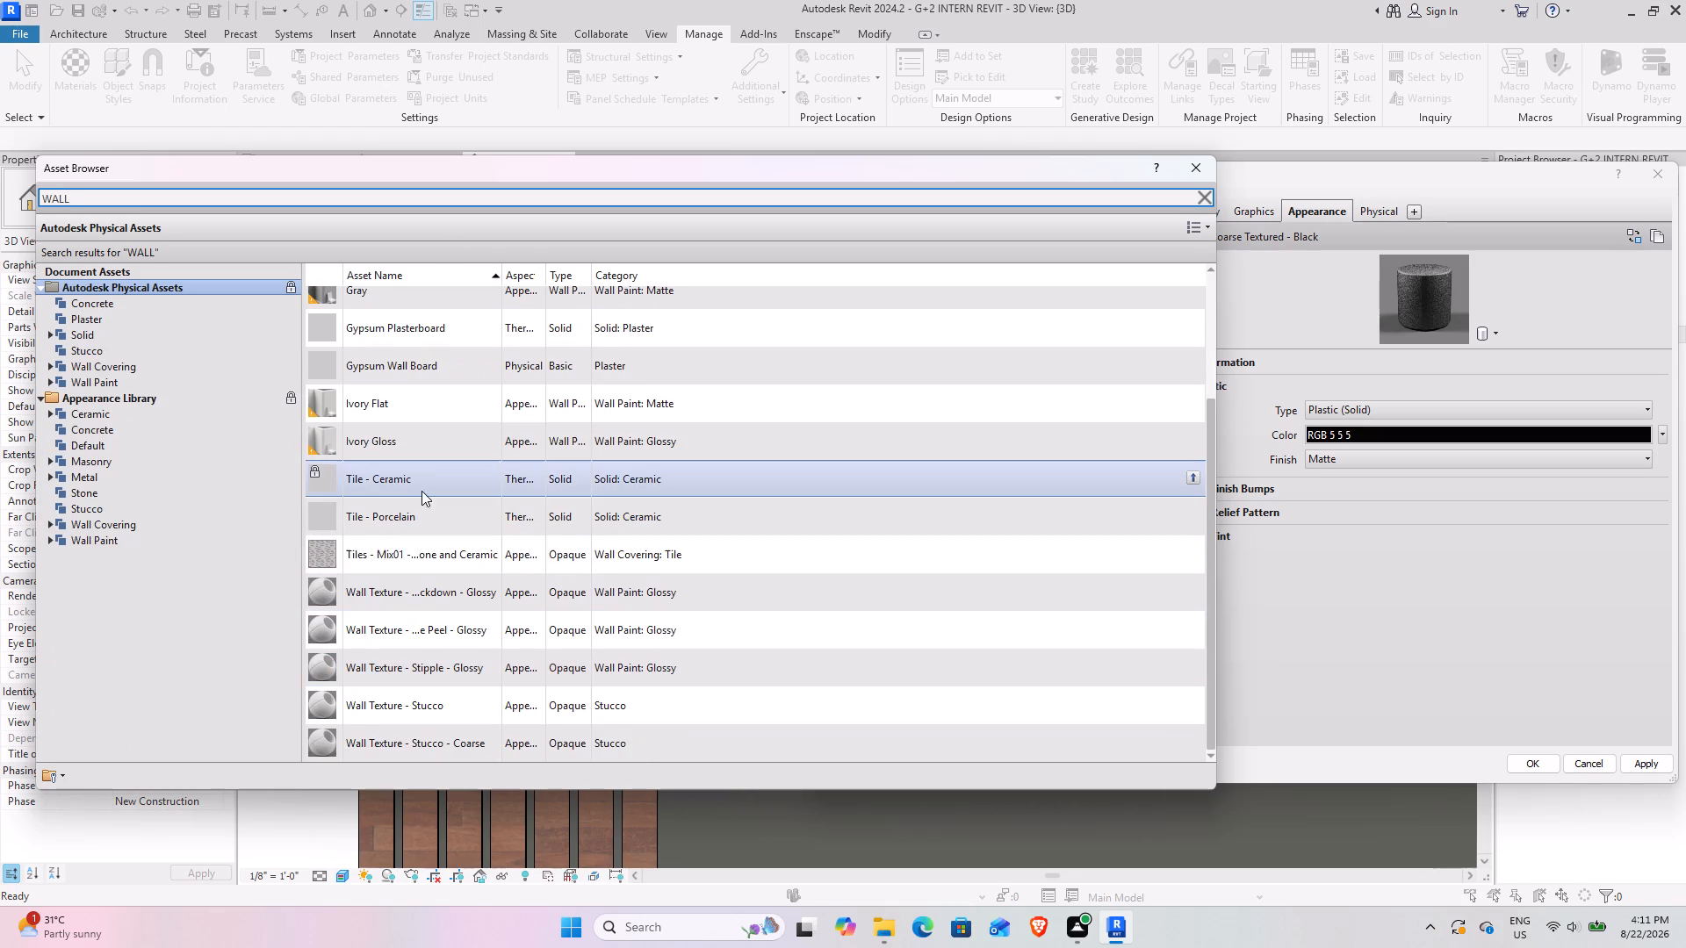
{"action": "left_click", "coordinate": [1199, 471]}
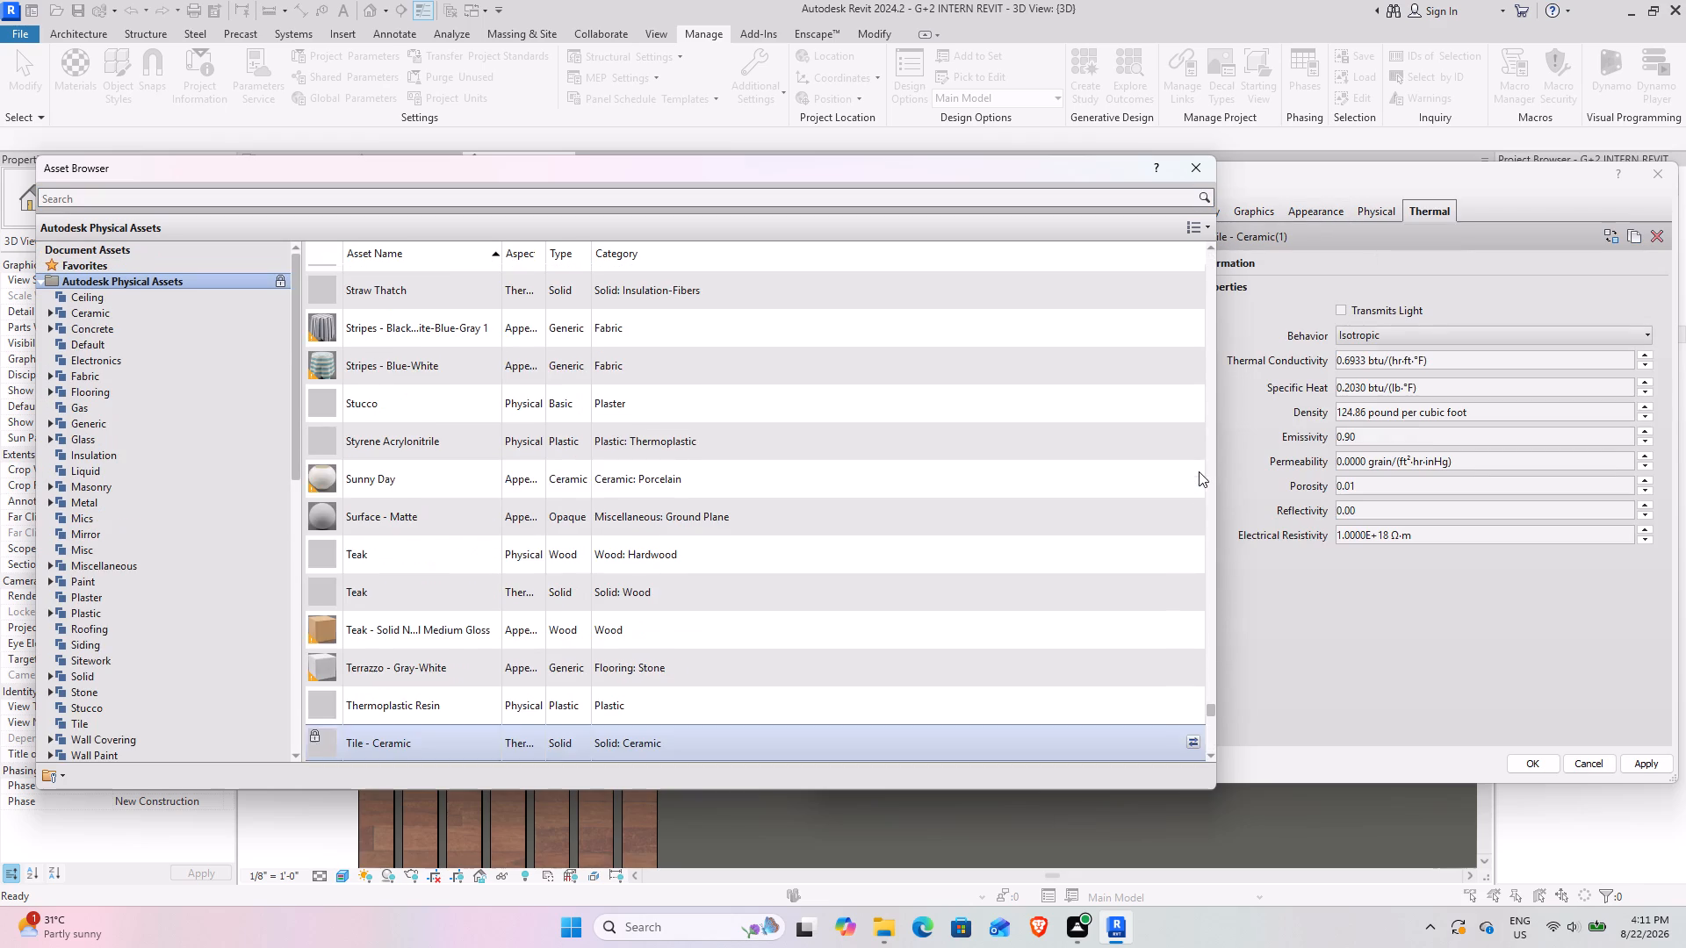
{"action": "left_click", "coordinate": [1307, 210]}
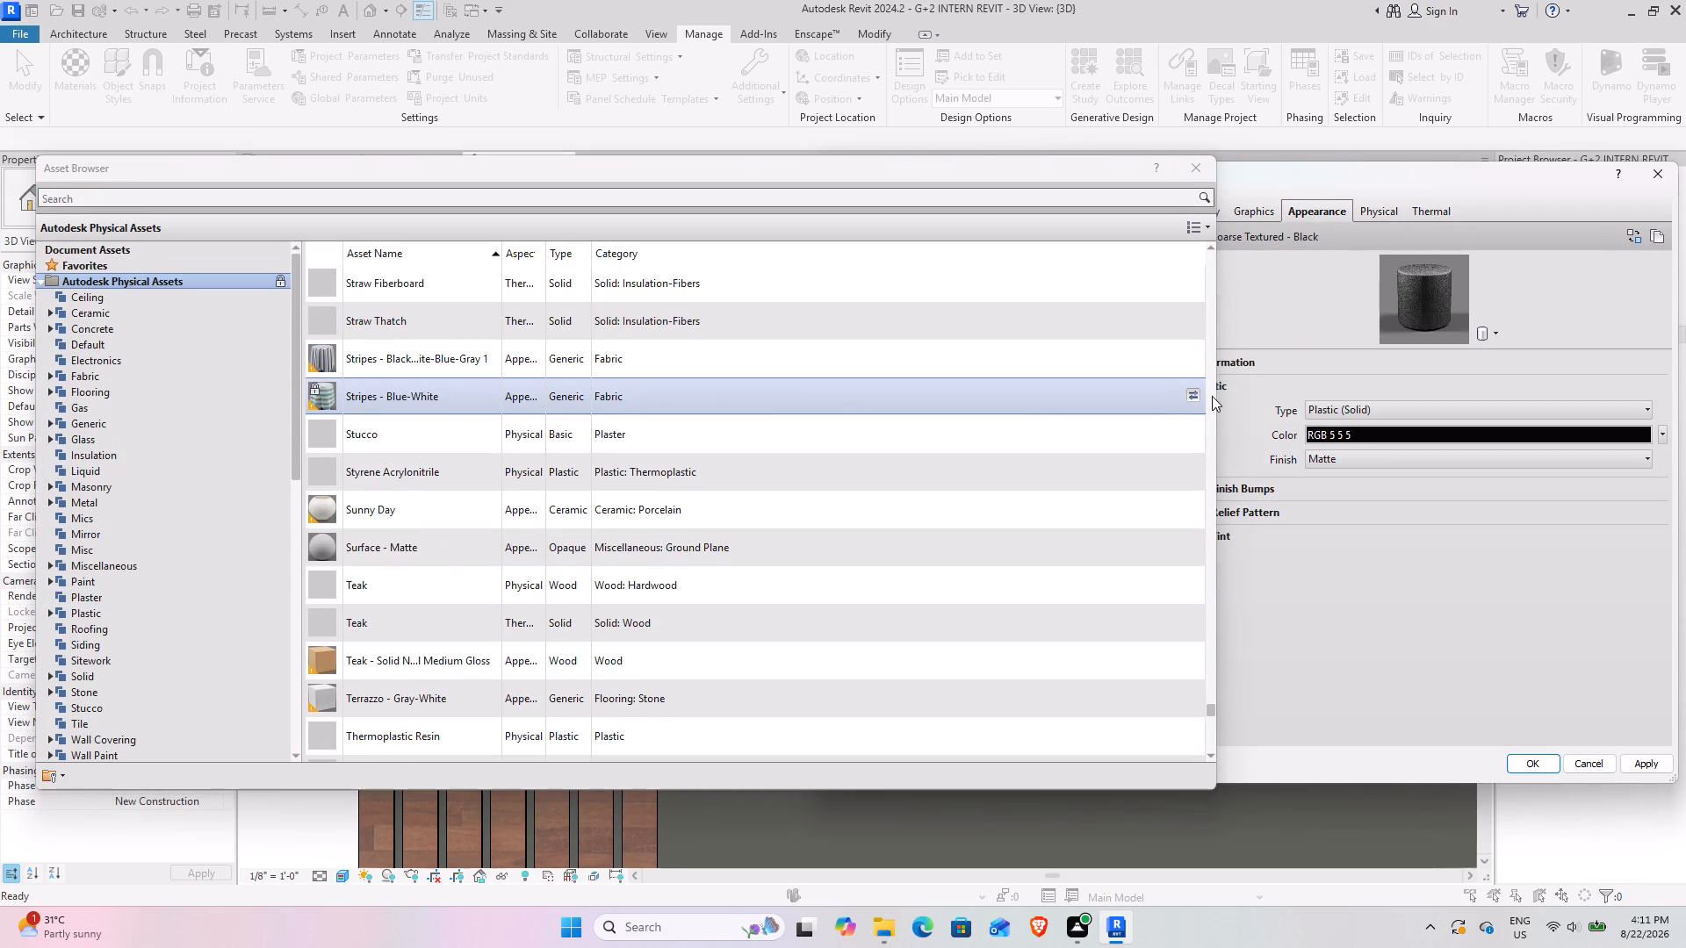
Replace the WALL TEXTURE material's appearance with the Stripes - Blue-White fabric asset and close the Asset Browser.
{"action": "left_click", "coordinate": [1190, 392]}
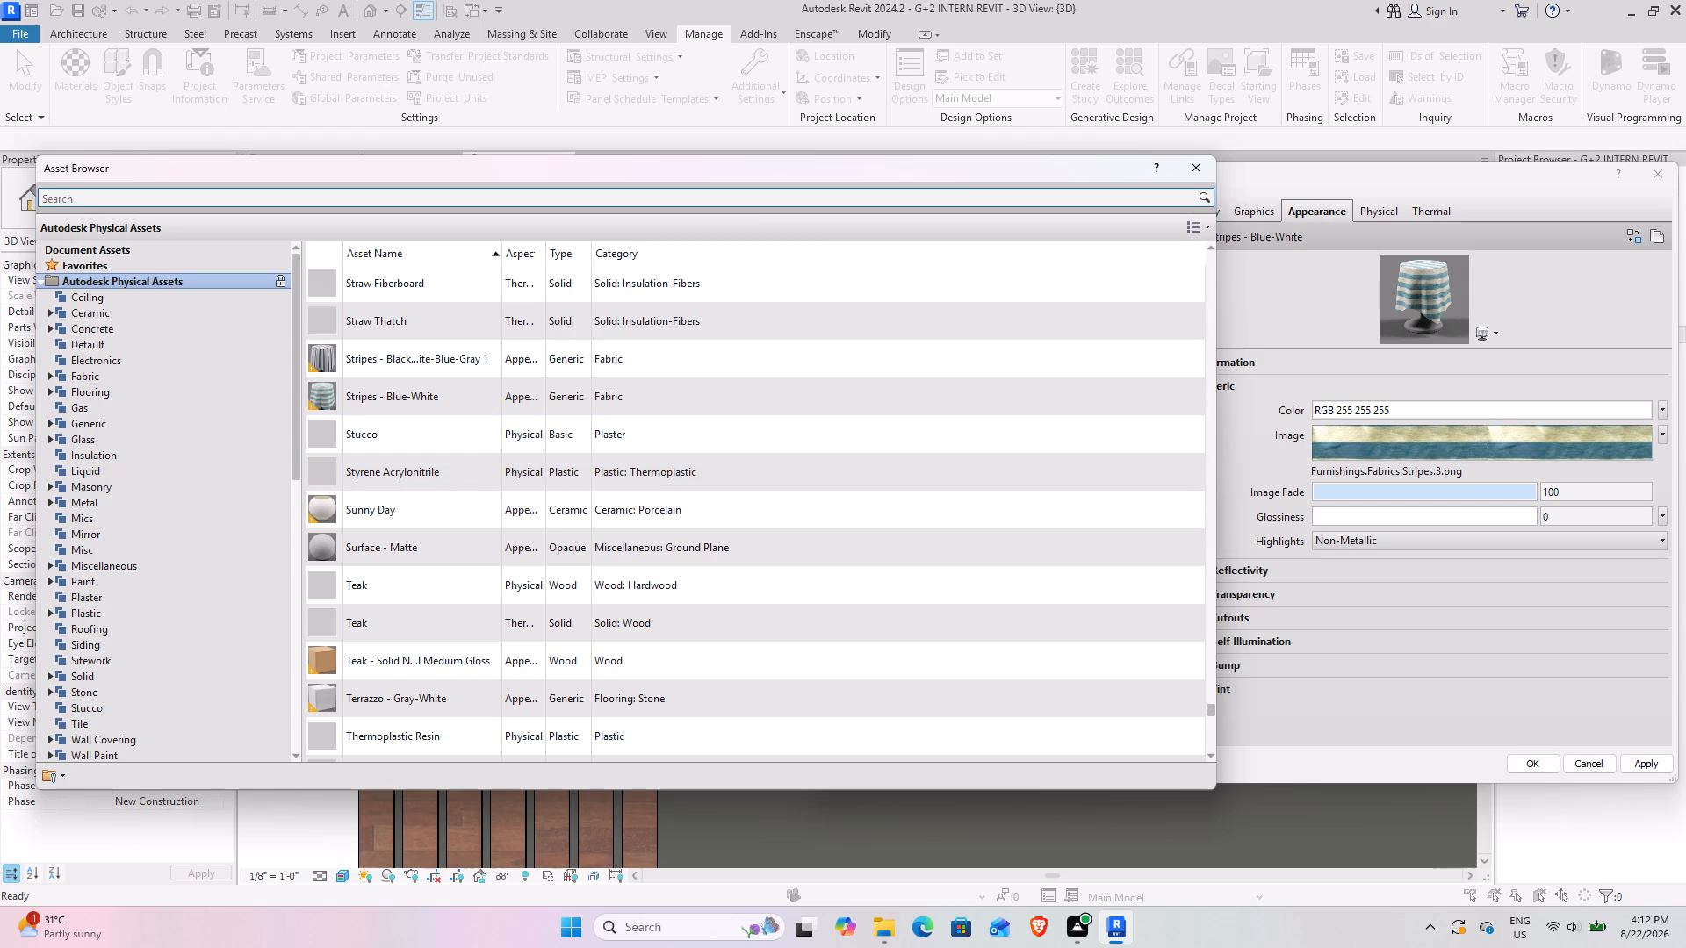
{"action": "left_click", "coordinate": [1184, 173]}
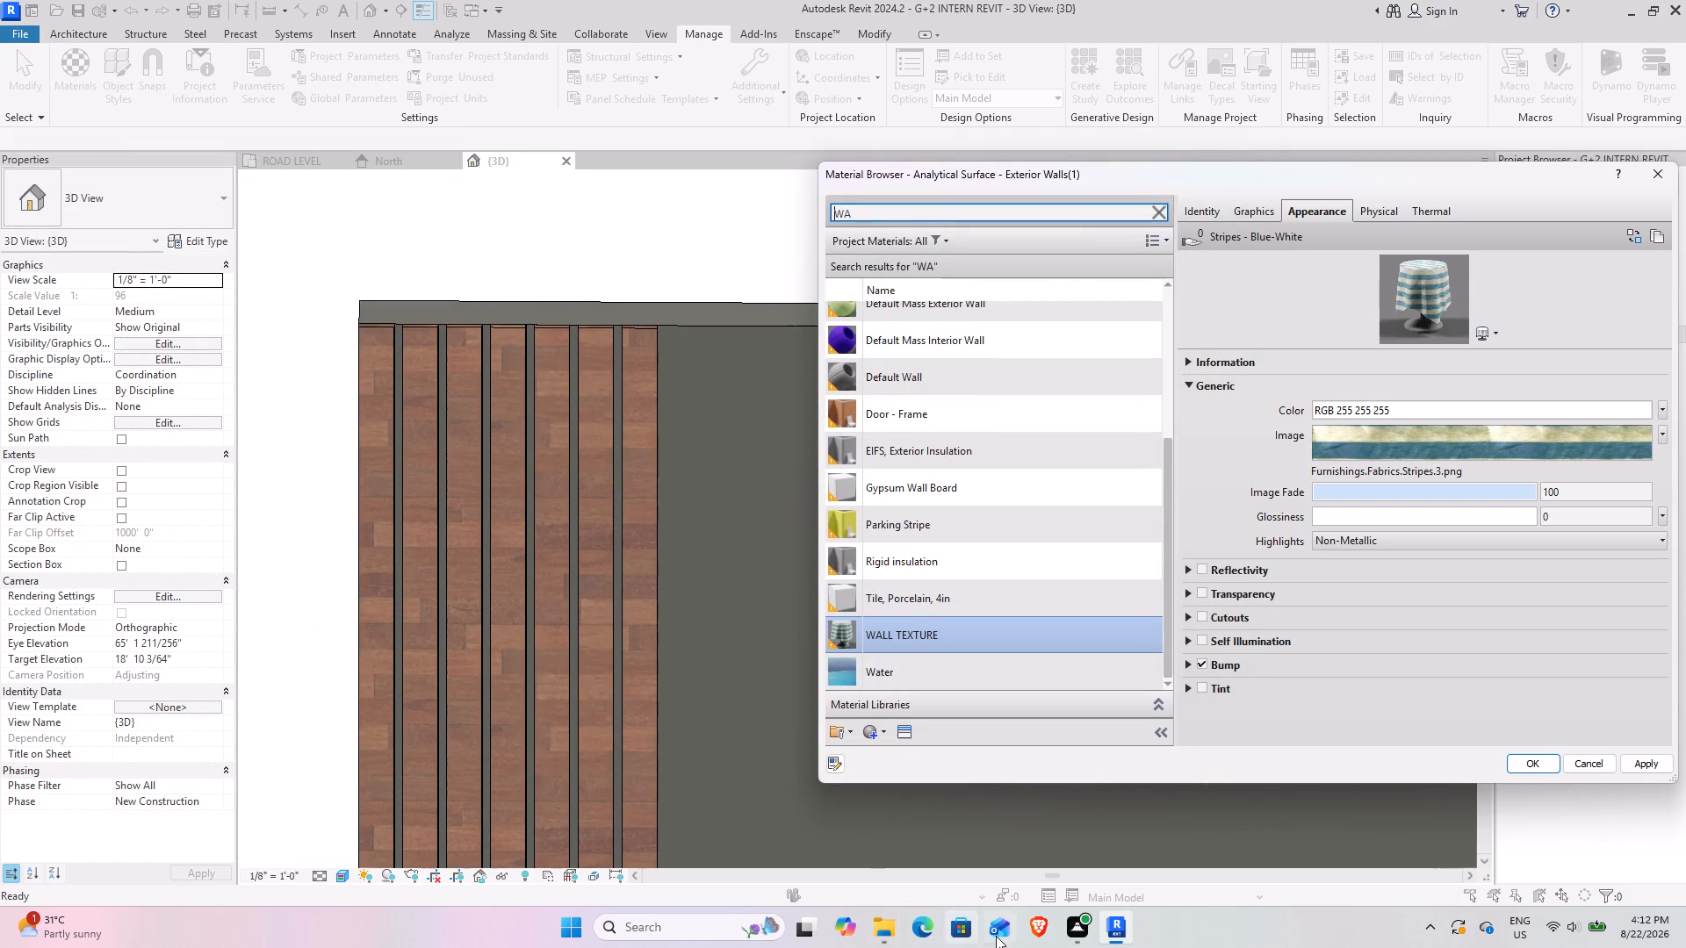
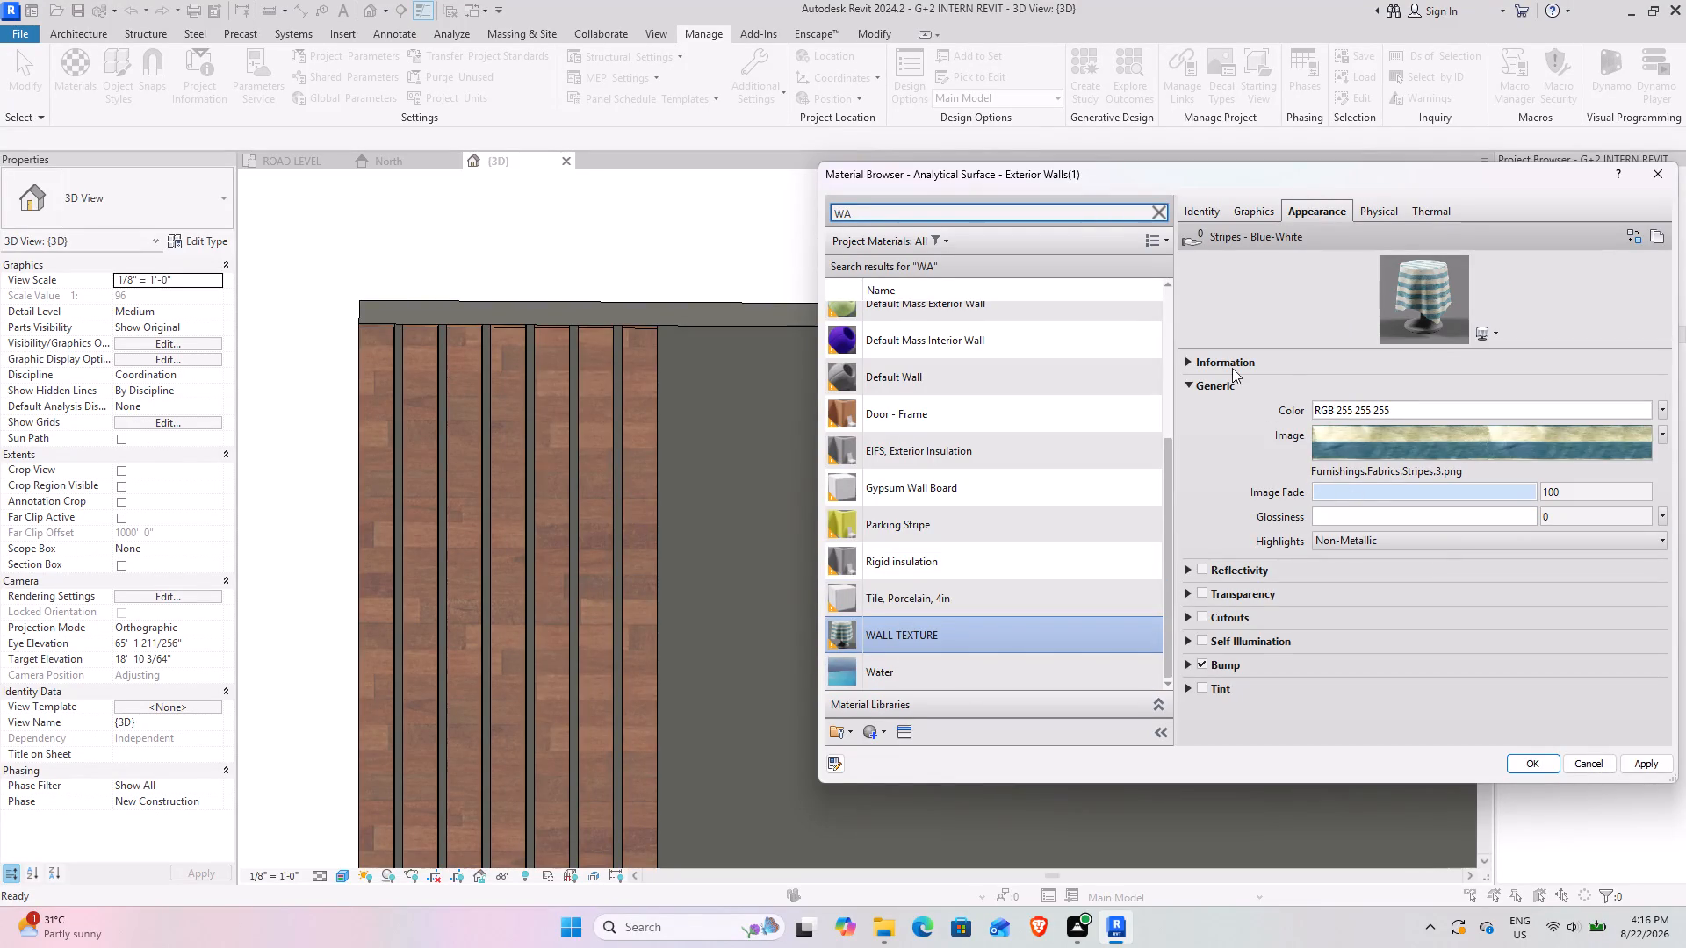
Apply the WALL TEXTURE material changes and close the Material Browser.
{"action": "left_click", "coordinate": [1638, 763]}
{"action": "left_click", "coordinate": [1532, 767]}
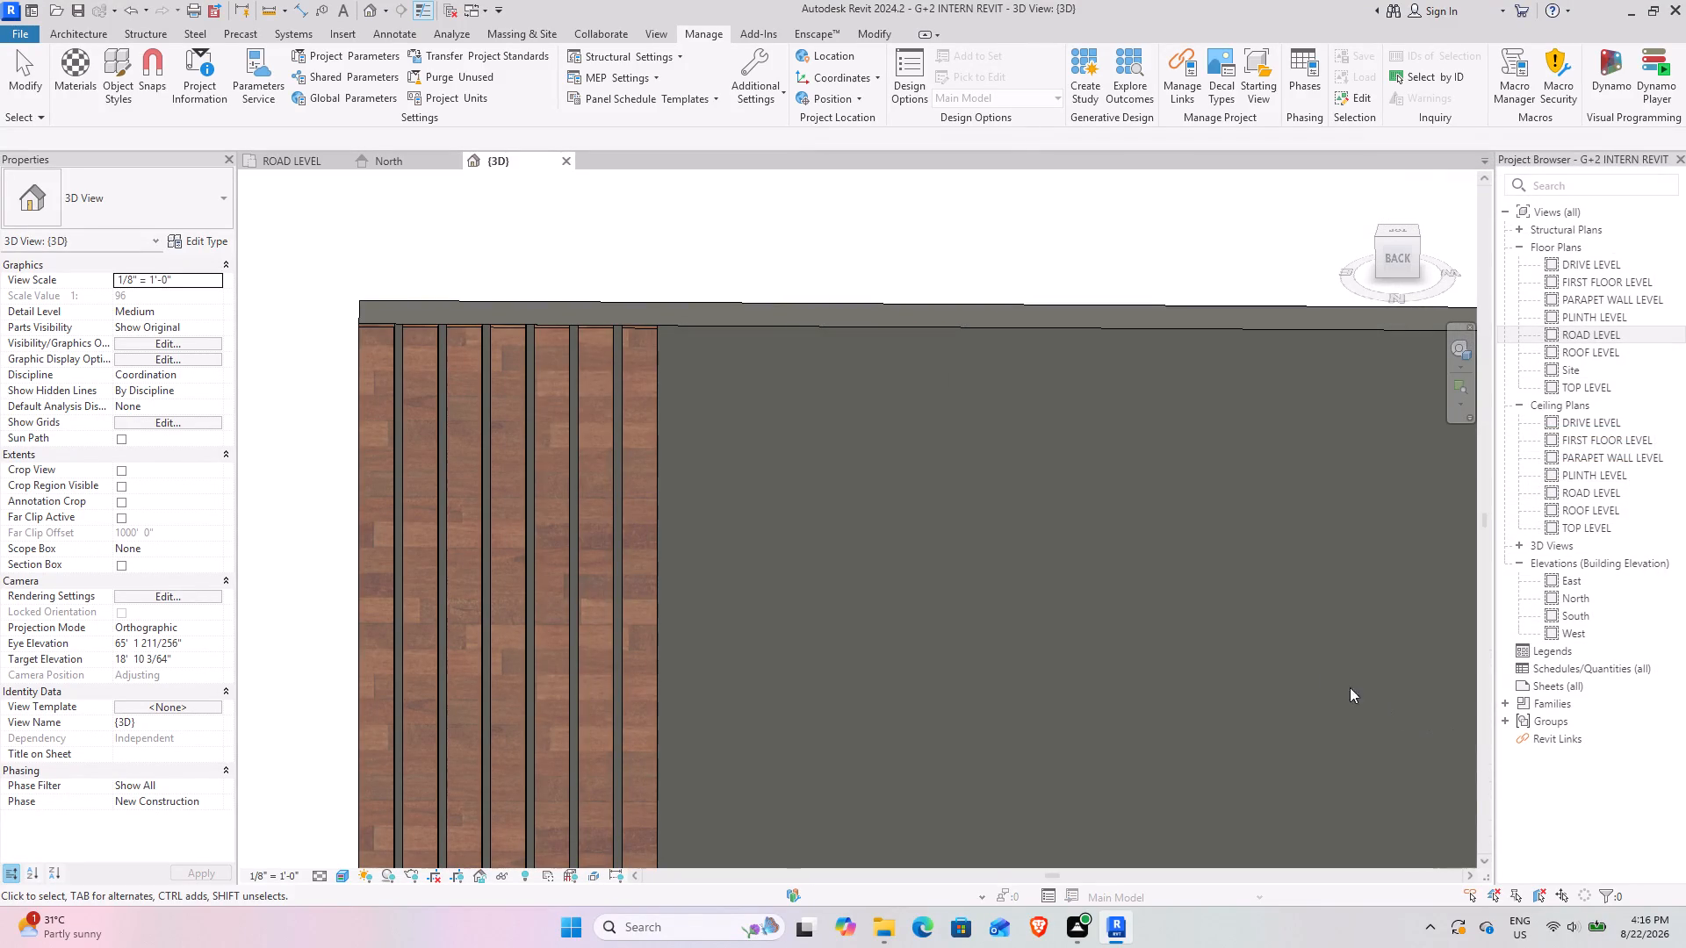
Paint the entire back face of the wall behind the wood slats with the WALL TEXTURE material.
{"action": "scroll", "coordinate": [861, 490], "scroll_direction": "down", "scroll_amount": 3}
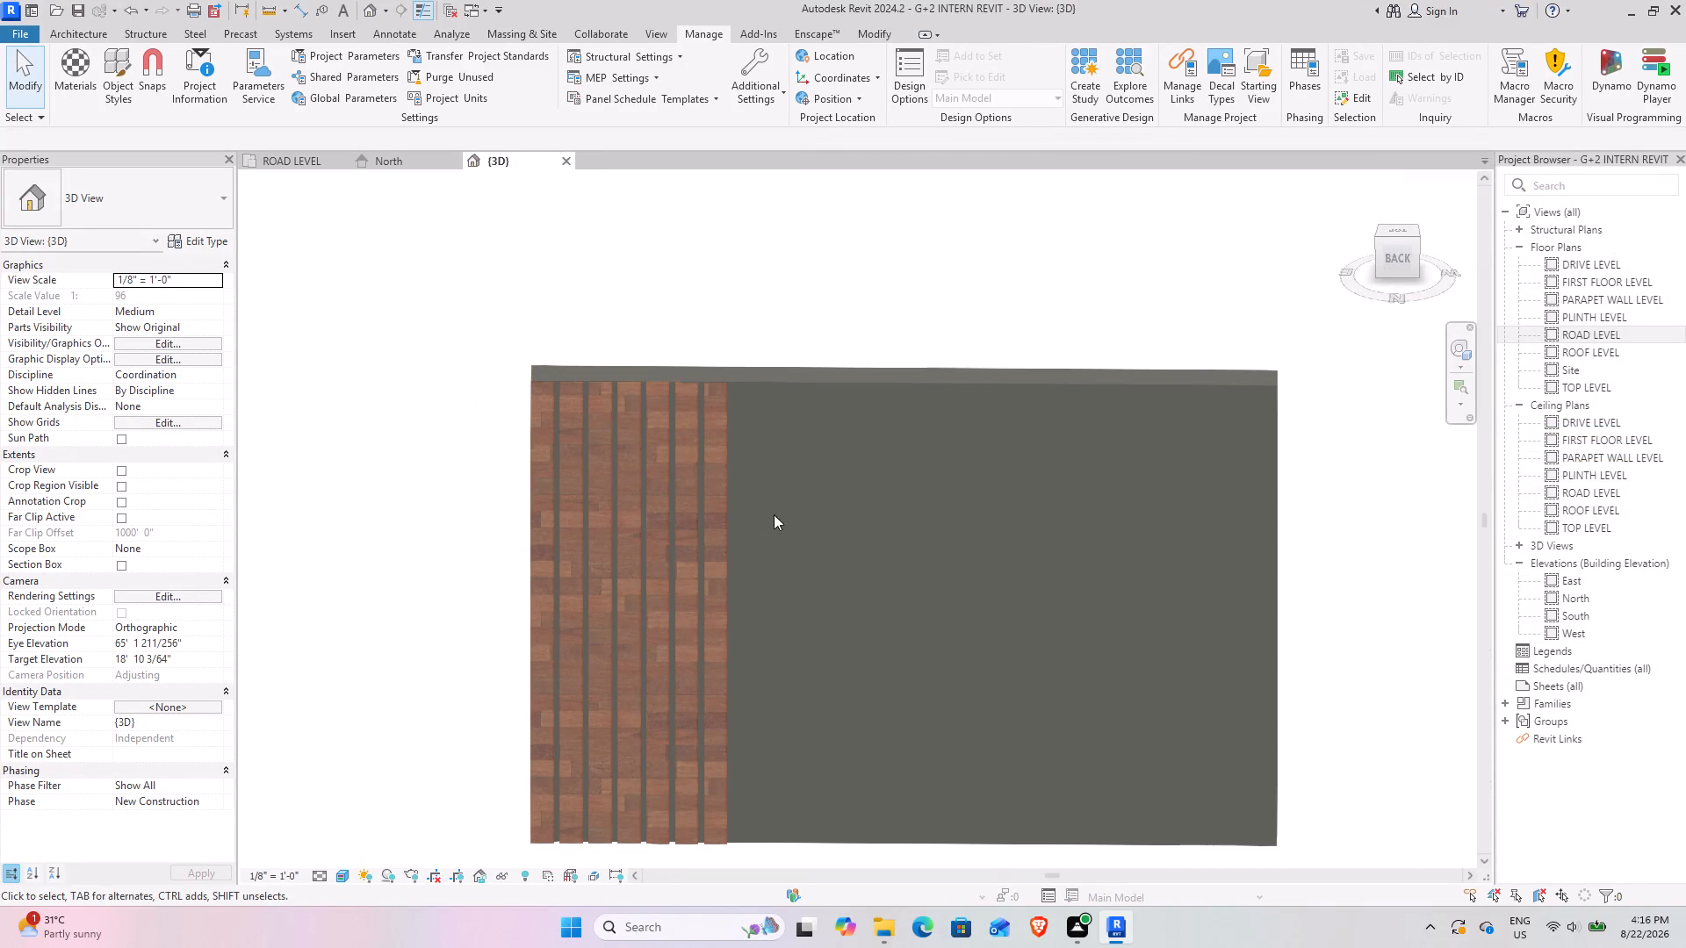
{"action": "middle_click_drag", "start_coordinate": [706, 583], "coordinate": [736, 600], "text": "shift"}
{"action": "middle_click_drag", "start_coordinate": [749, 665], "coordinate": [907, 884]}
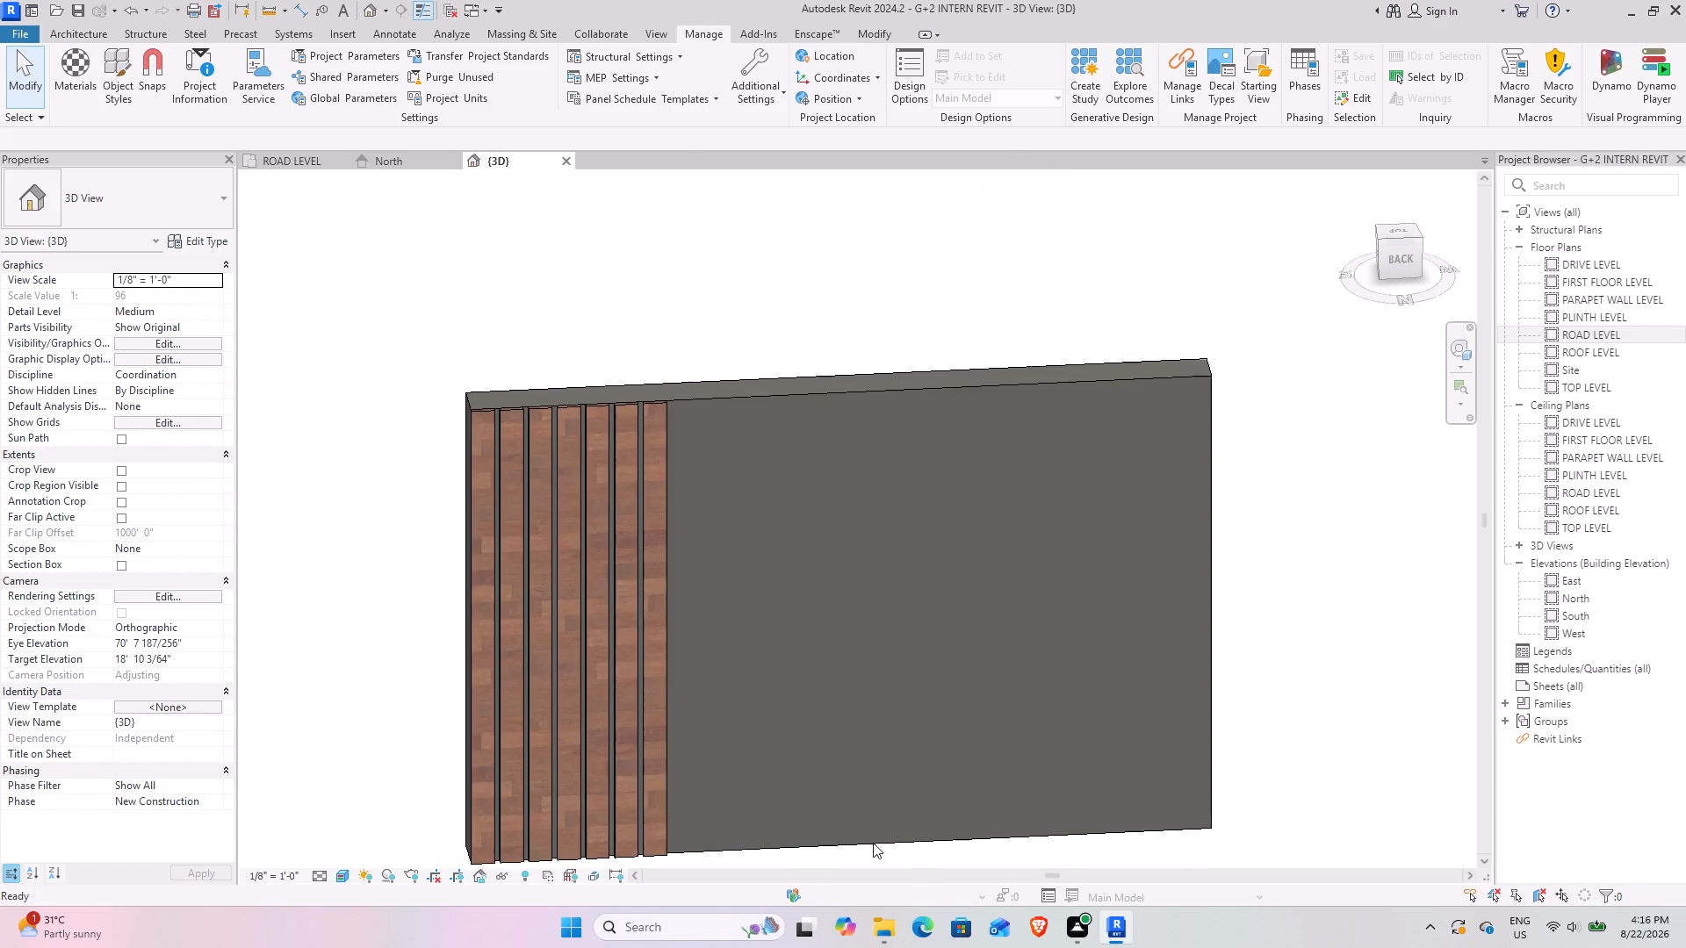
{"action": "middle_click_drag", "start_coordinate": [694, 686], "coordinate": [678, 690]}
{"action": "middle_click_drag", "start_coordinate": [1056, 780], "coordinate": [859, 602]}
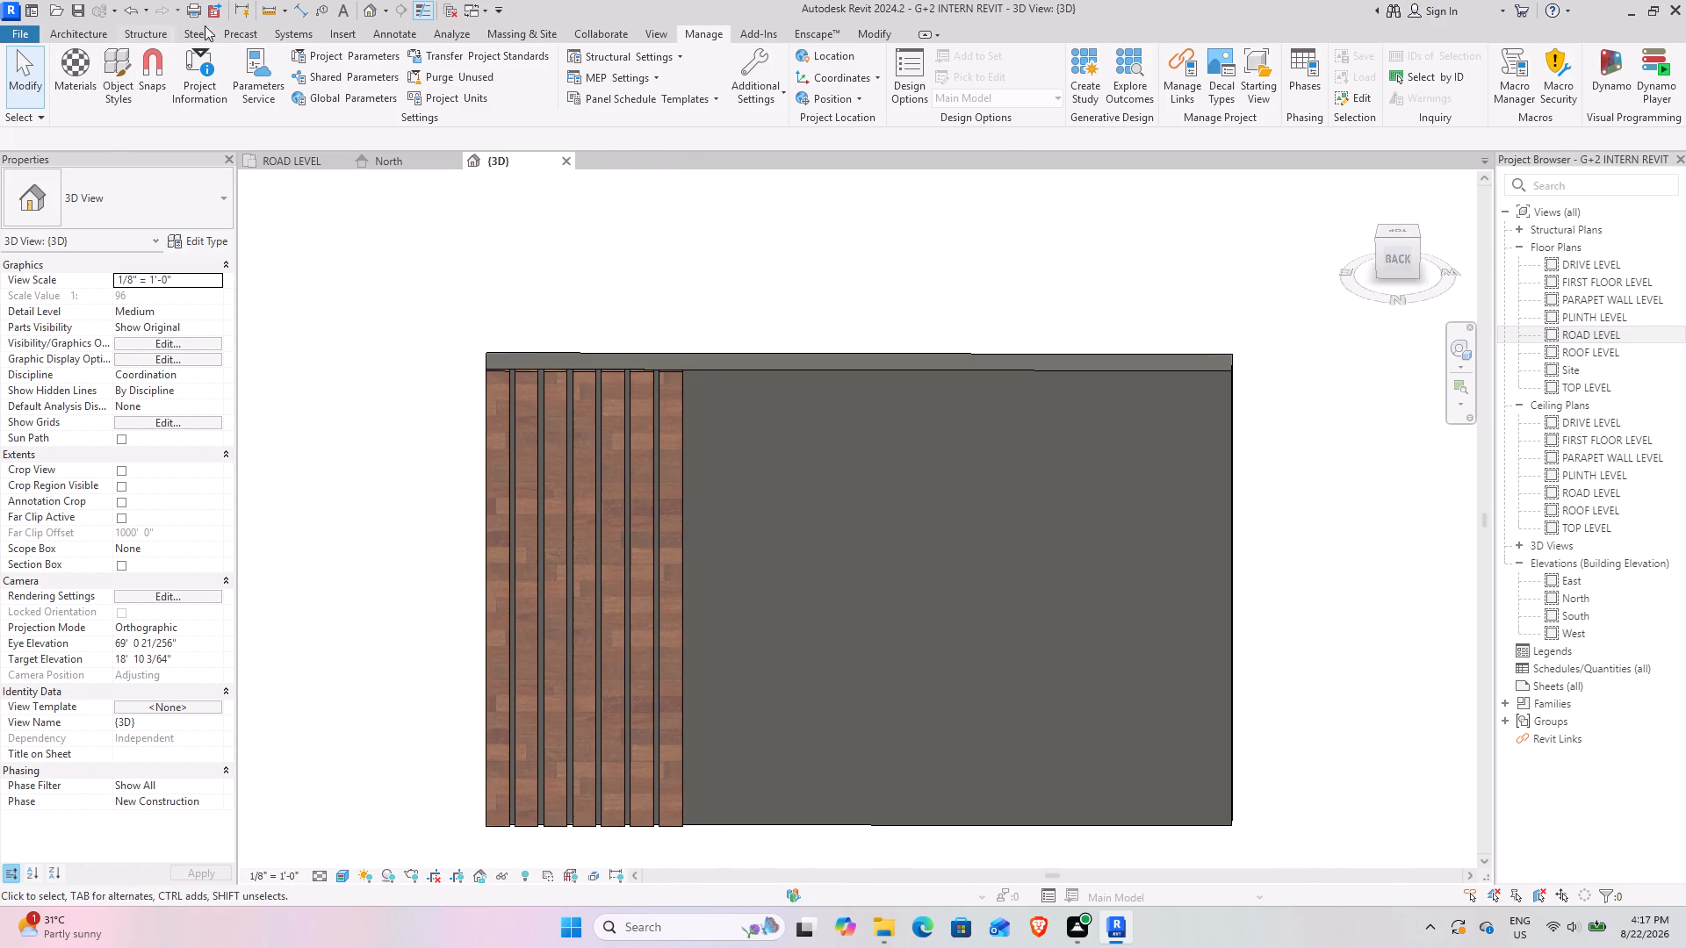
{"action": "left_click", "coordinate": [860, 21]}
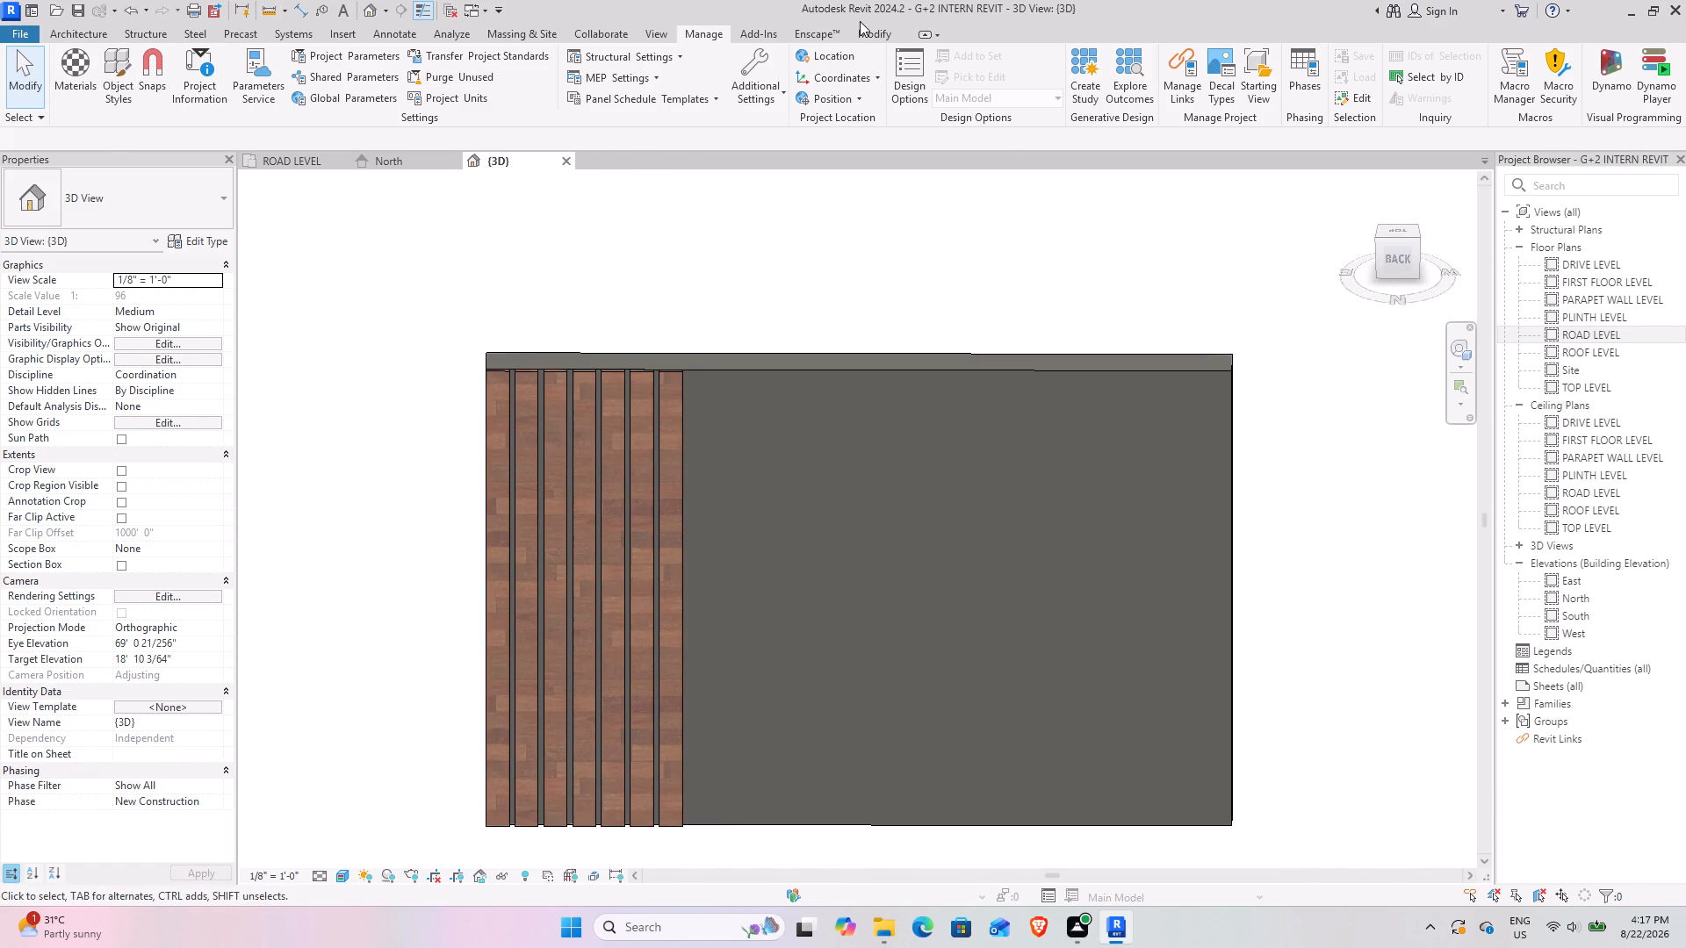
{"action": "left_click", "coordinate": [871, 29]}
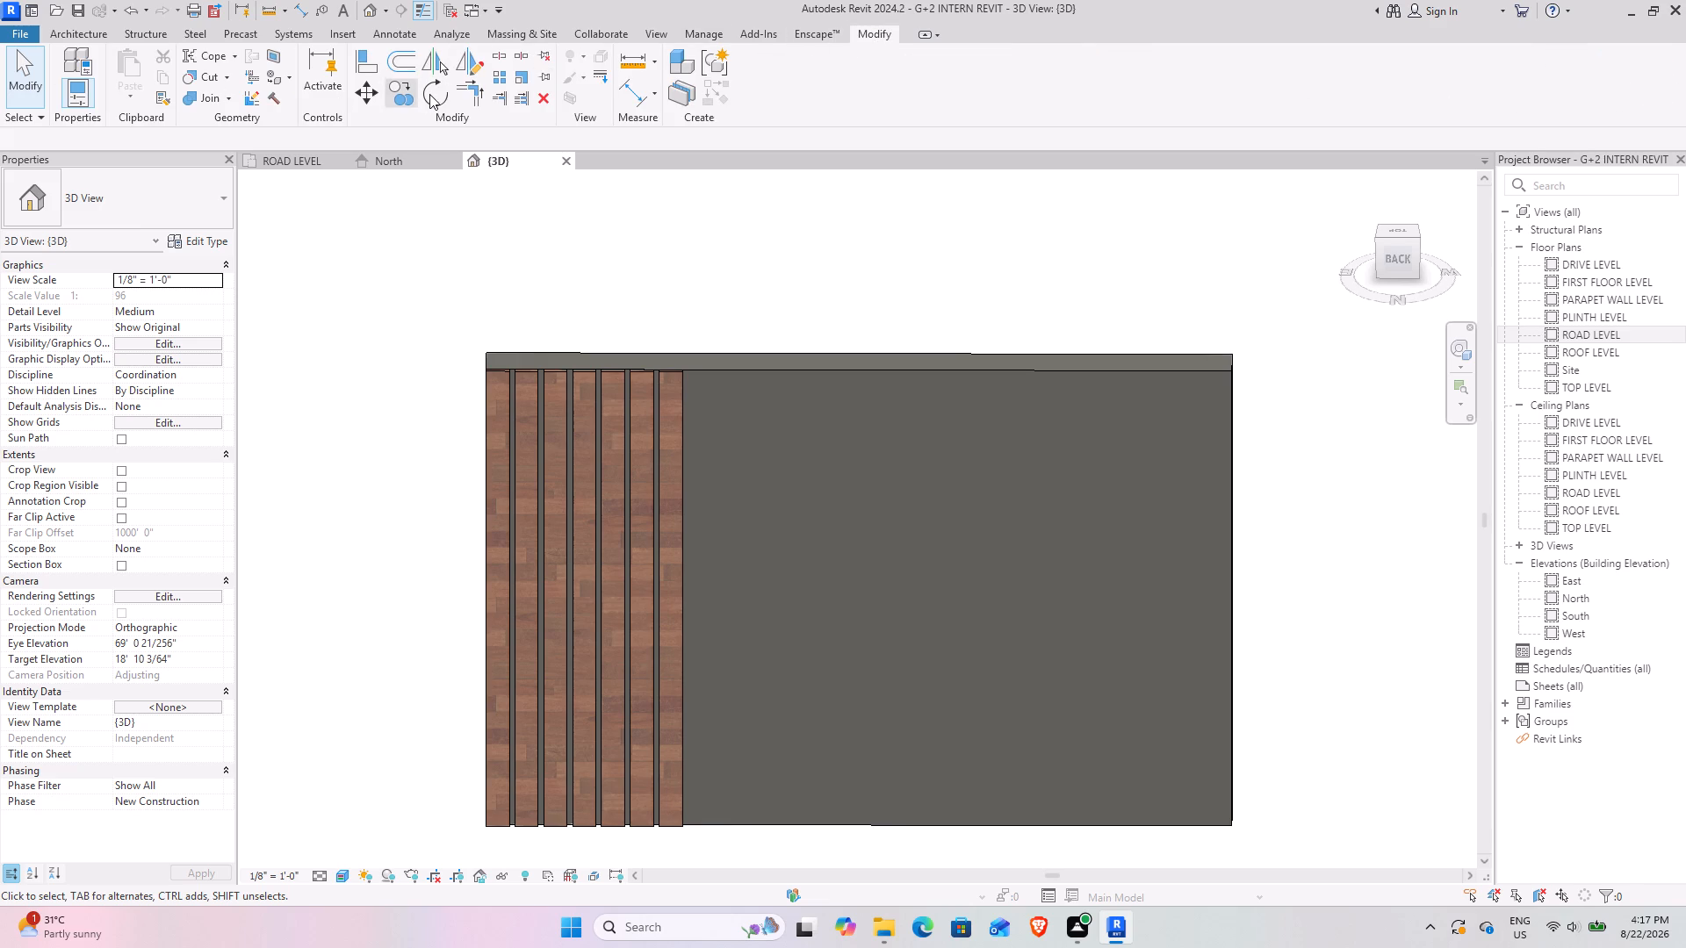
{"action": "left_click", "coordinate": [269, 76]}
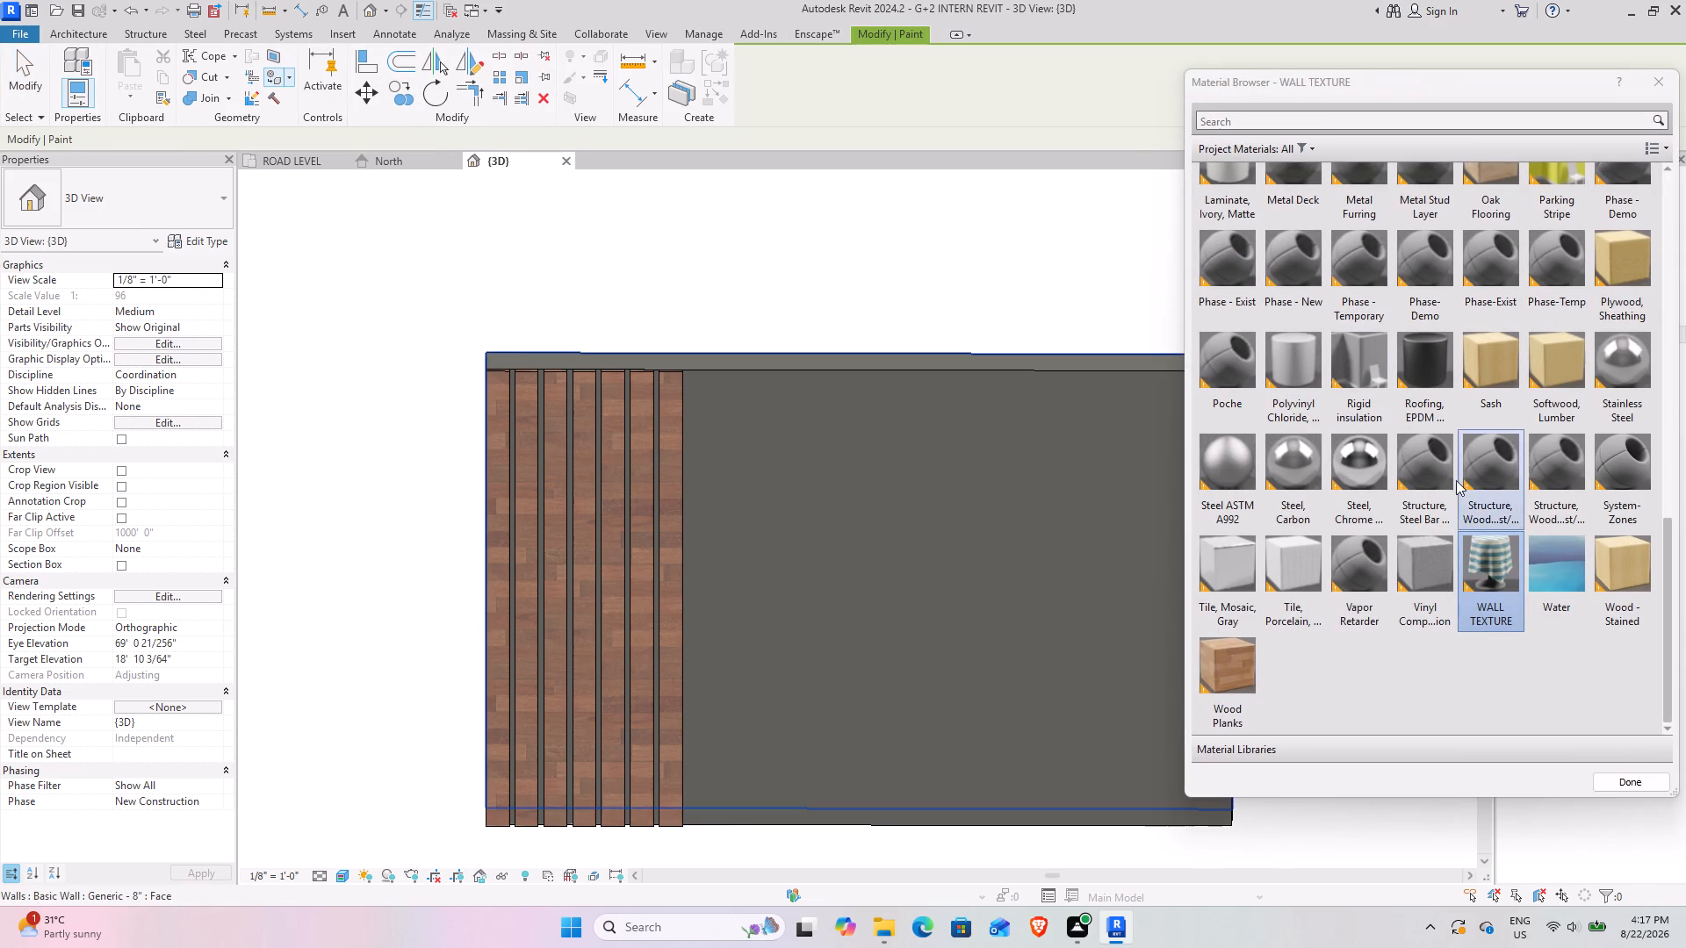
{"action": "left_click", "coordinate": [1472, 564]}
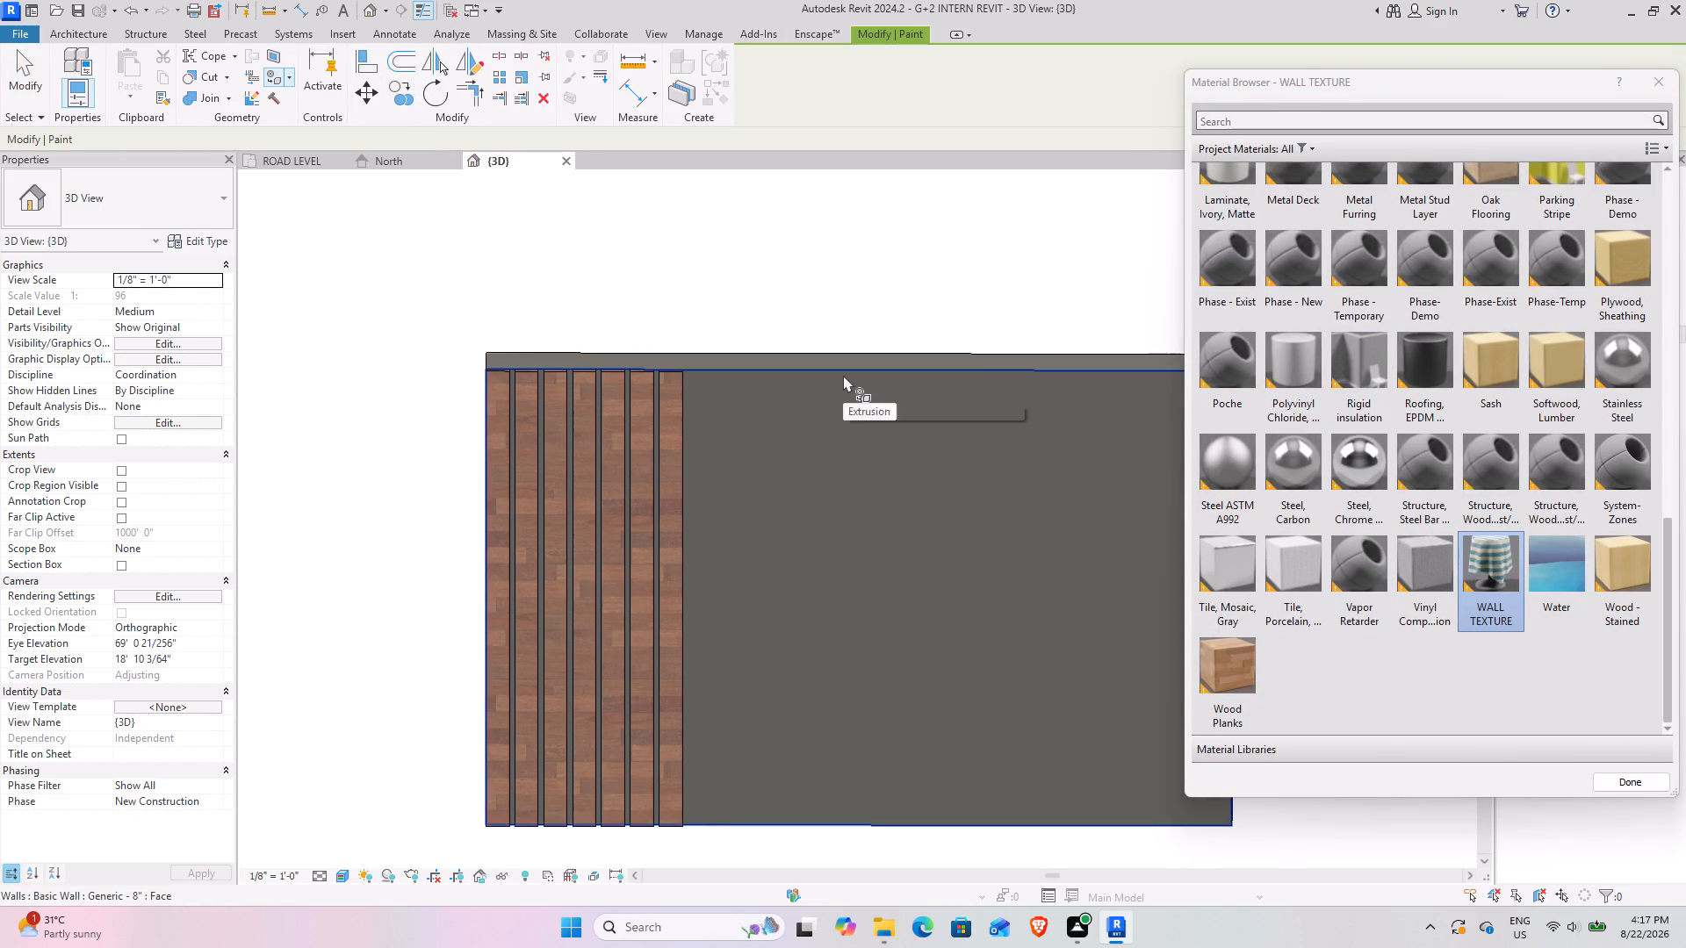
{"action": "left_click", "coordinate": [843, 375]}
Examine the painted wall face from several angles, including the gaps between the wood slats and the wall's far end.
{"action": "scroll", "coordinate": [929, 658], "scroll_direction": "down", "scroll_amount": 2}
{"action": "middle_click_drag", "start_coordinate": [1021, 685], "coordinate": [1033, 652], "text": "shift"}
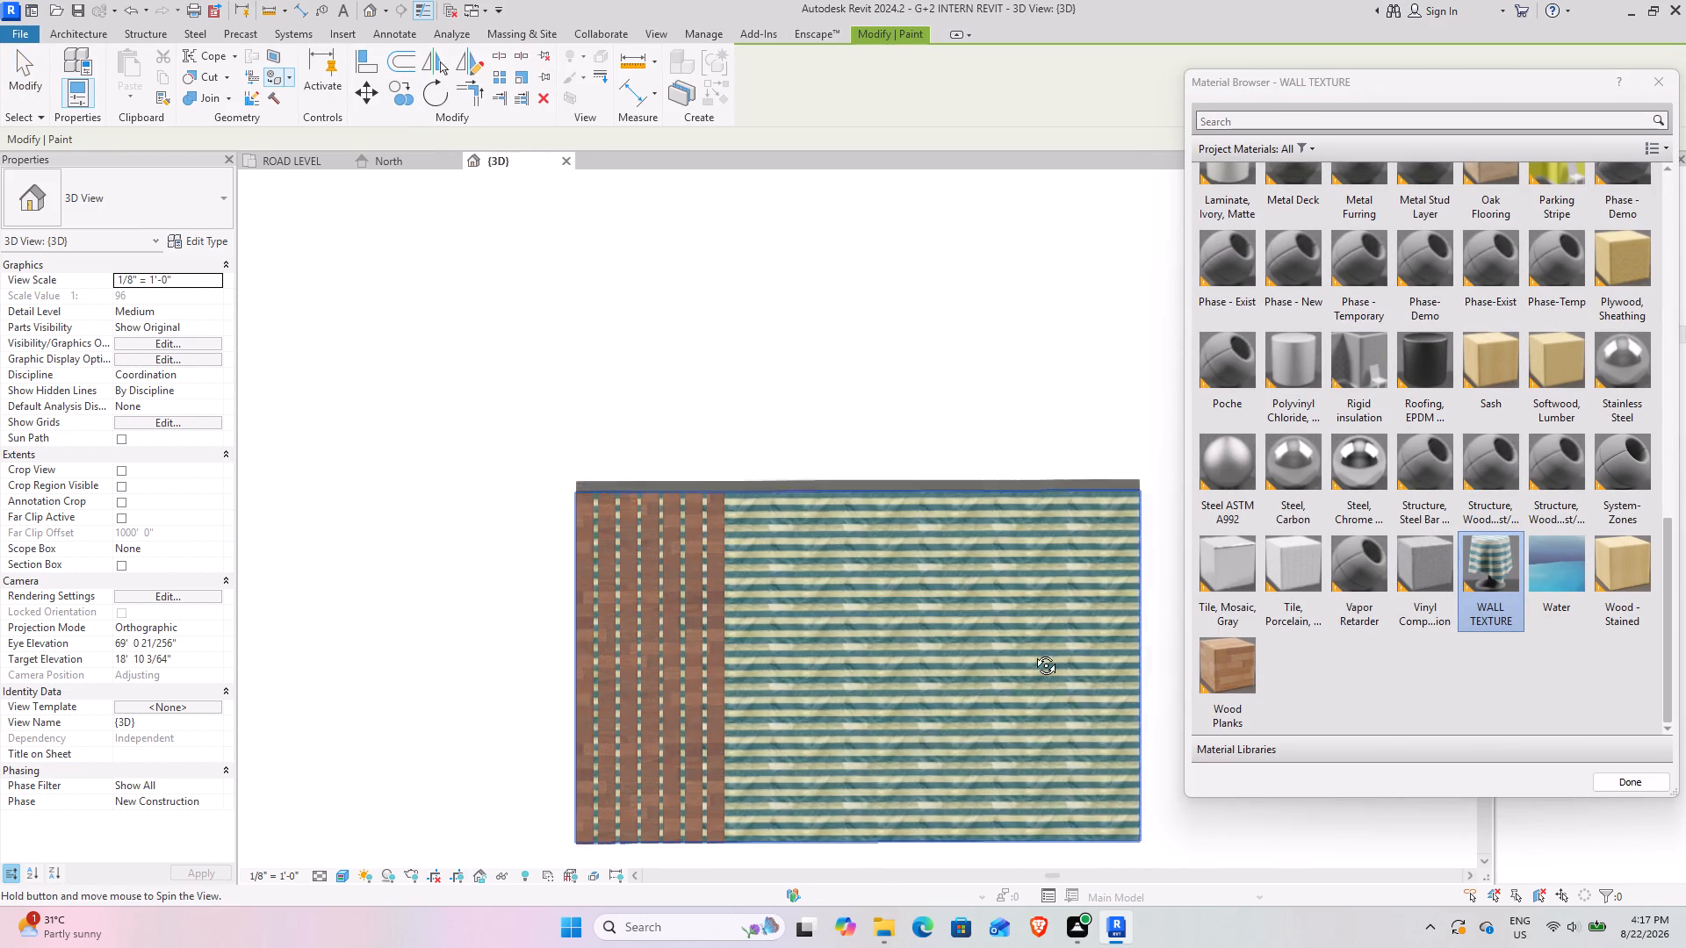
{"action": "middle_click_drag", "start_coordinate": [1033, 652], "coordinate": [1049, 628], "text": "shift"}
{"action": "scroll", "coordinate": [794, 618], "scroll_direction": "up", "scroll_amount": 15}
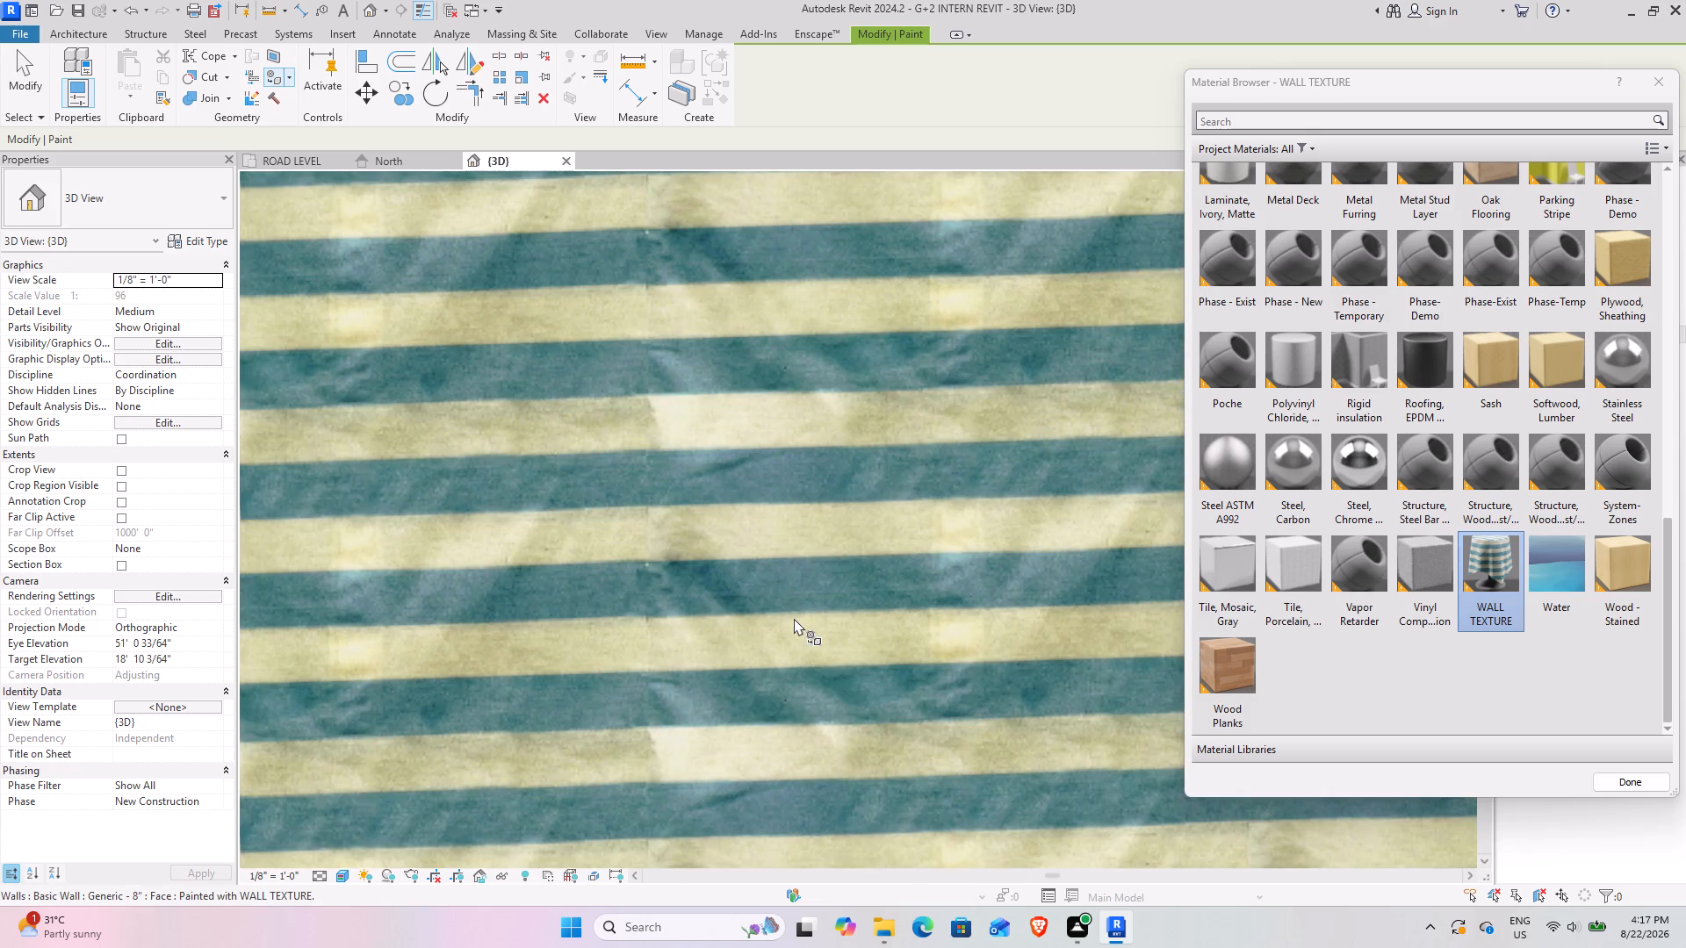
{"action": "scroll", "coordinate": [794, 618], "scroll_direction": "up", "scroll_amount": 1}
{"action": "scroll", "coordinate": [850, 669], "scroll_direction": "down", "scroll_amount": 13}
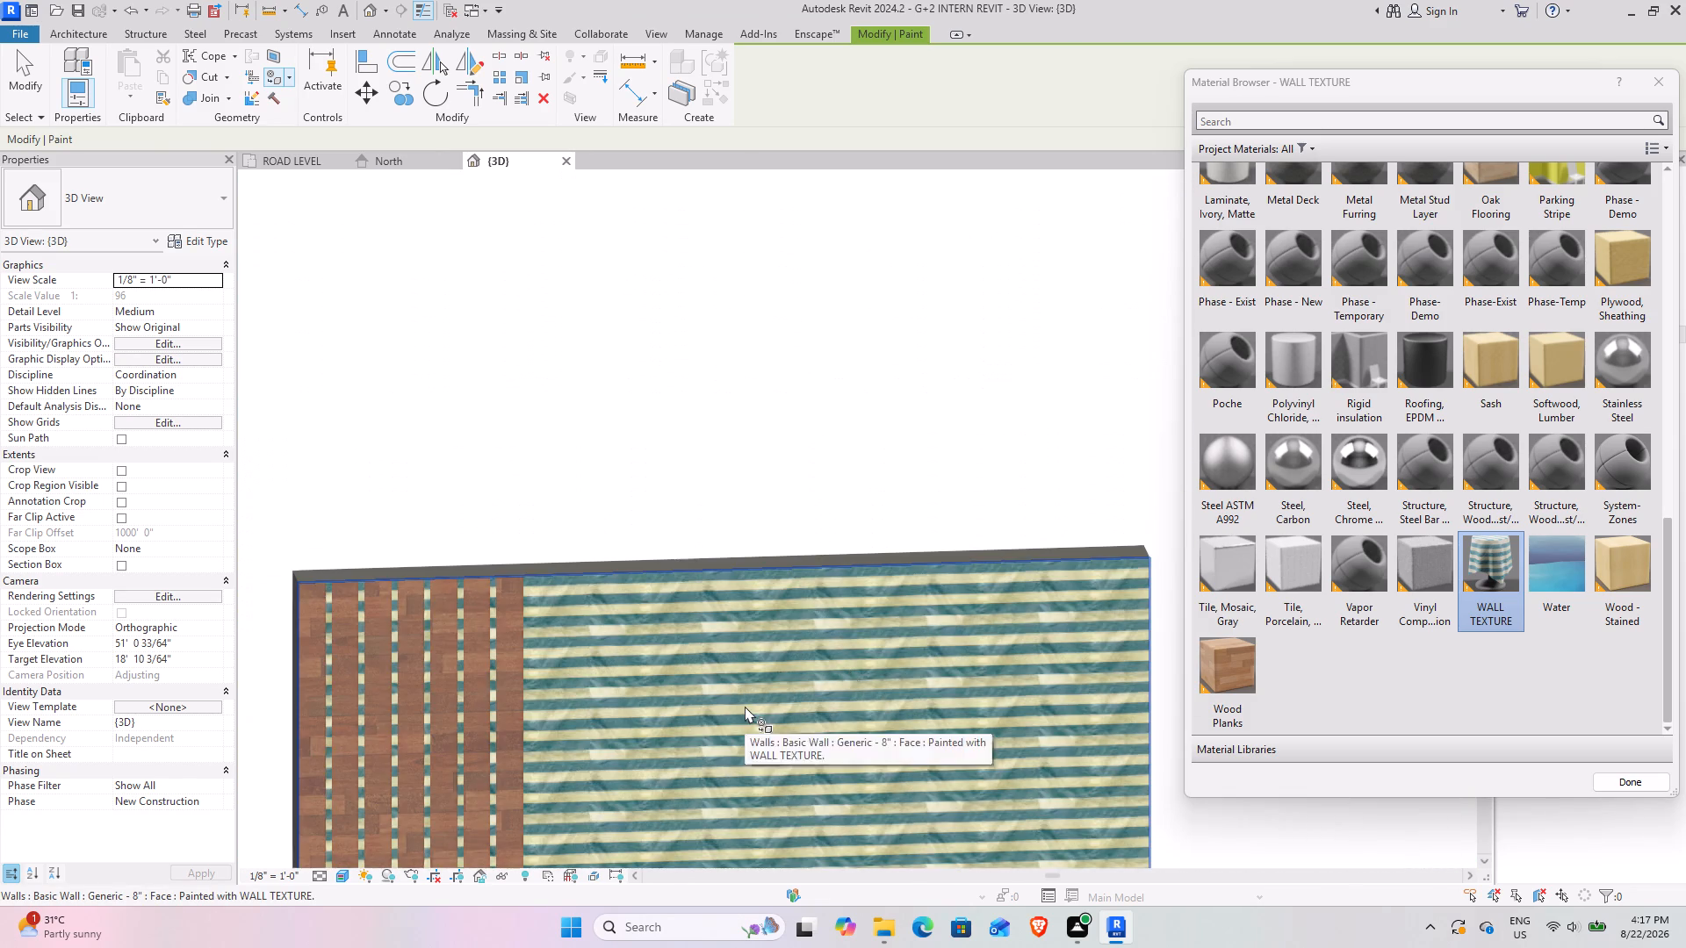
{"action": "middle_click_drag", "start_coordinate": [745, 706], "coordinate": [811, 678], "text": "shift"}
{"action": "middle_click_drag", "start_coordinate": [772, 678], "coordinate": [1227, 434]}
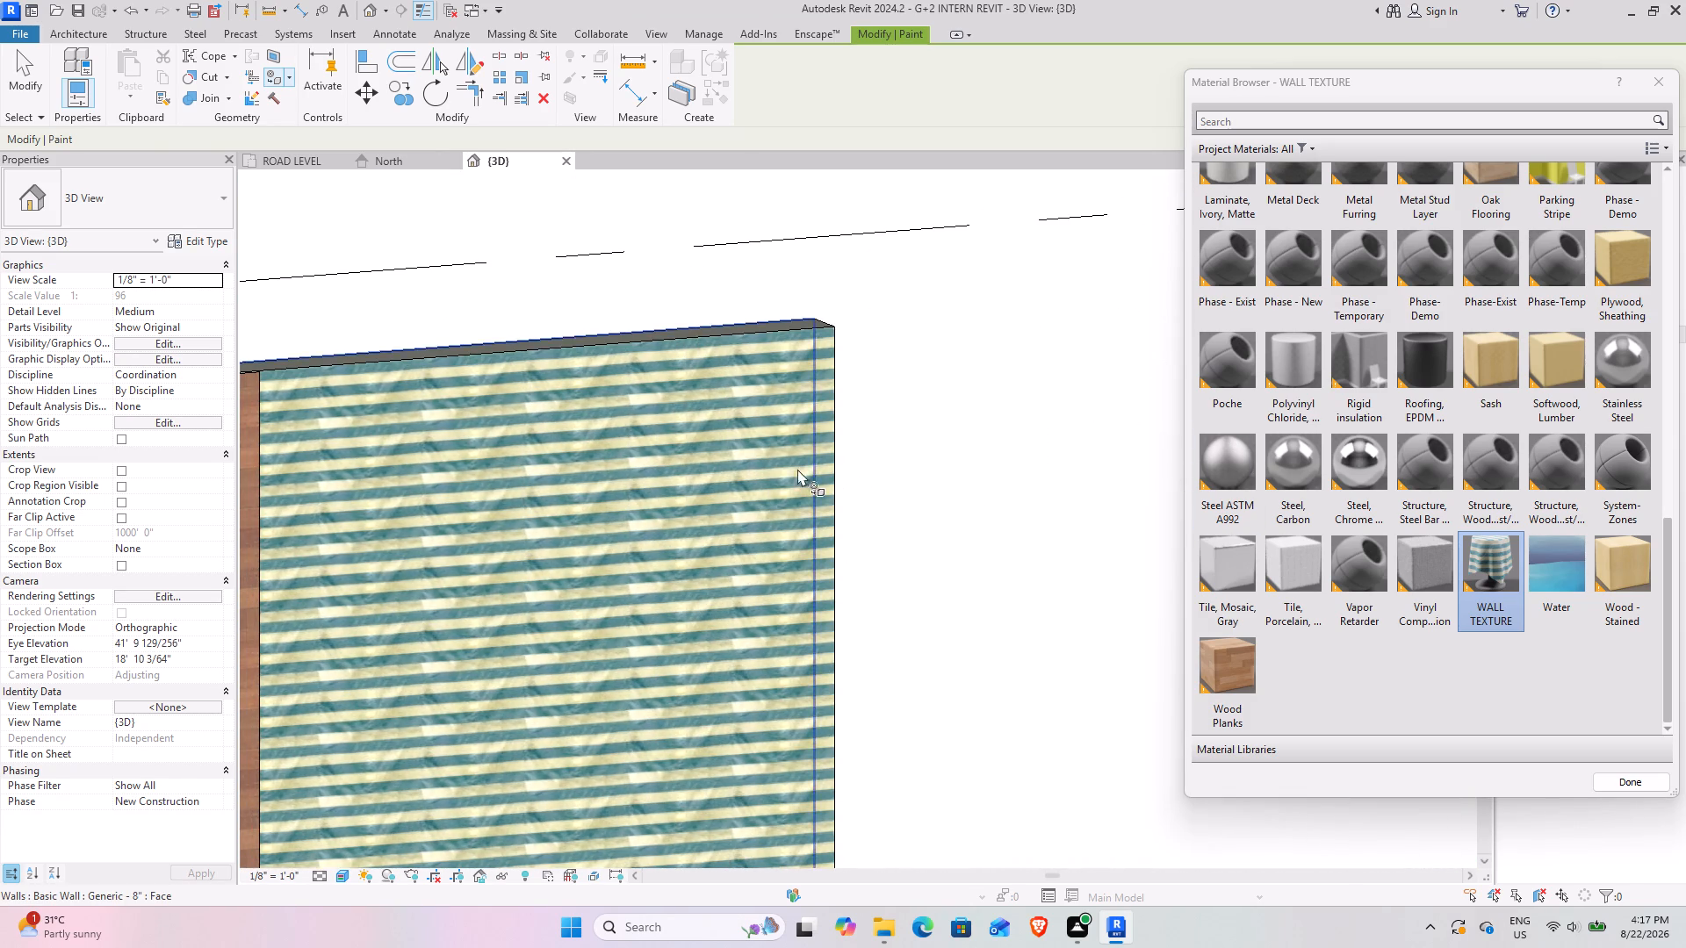
{"action": "scroll", "coordinate": [775, 463], "scroll_direction": "down", "scroll_amount": 4}
{"action": "middle_click_drag", "start_coordinate": [710, 569], "coordinate": [660, 562], "text": "shift"}
{"action": "middle_click_drag", "start_coordinate": [880, 636], "coordinate": [868, 636], "text": "shift"}
{"action": "middle_click_drag", "start_coordinate": [914, 593], "coordinate": [897, 594], "text": "shift"}
{"action": "middle_click_drag", "start_coordinate": [901, 594], "coordinate": [705, 592]}
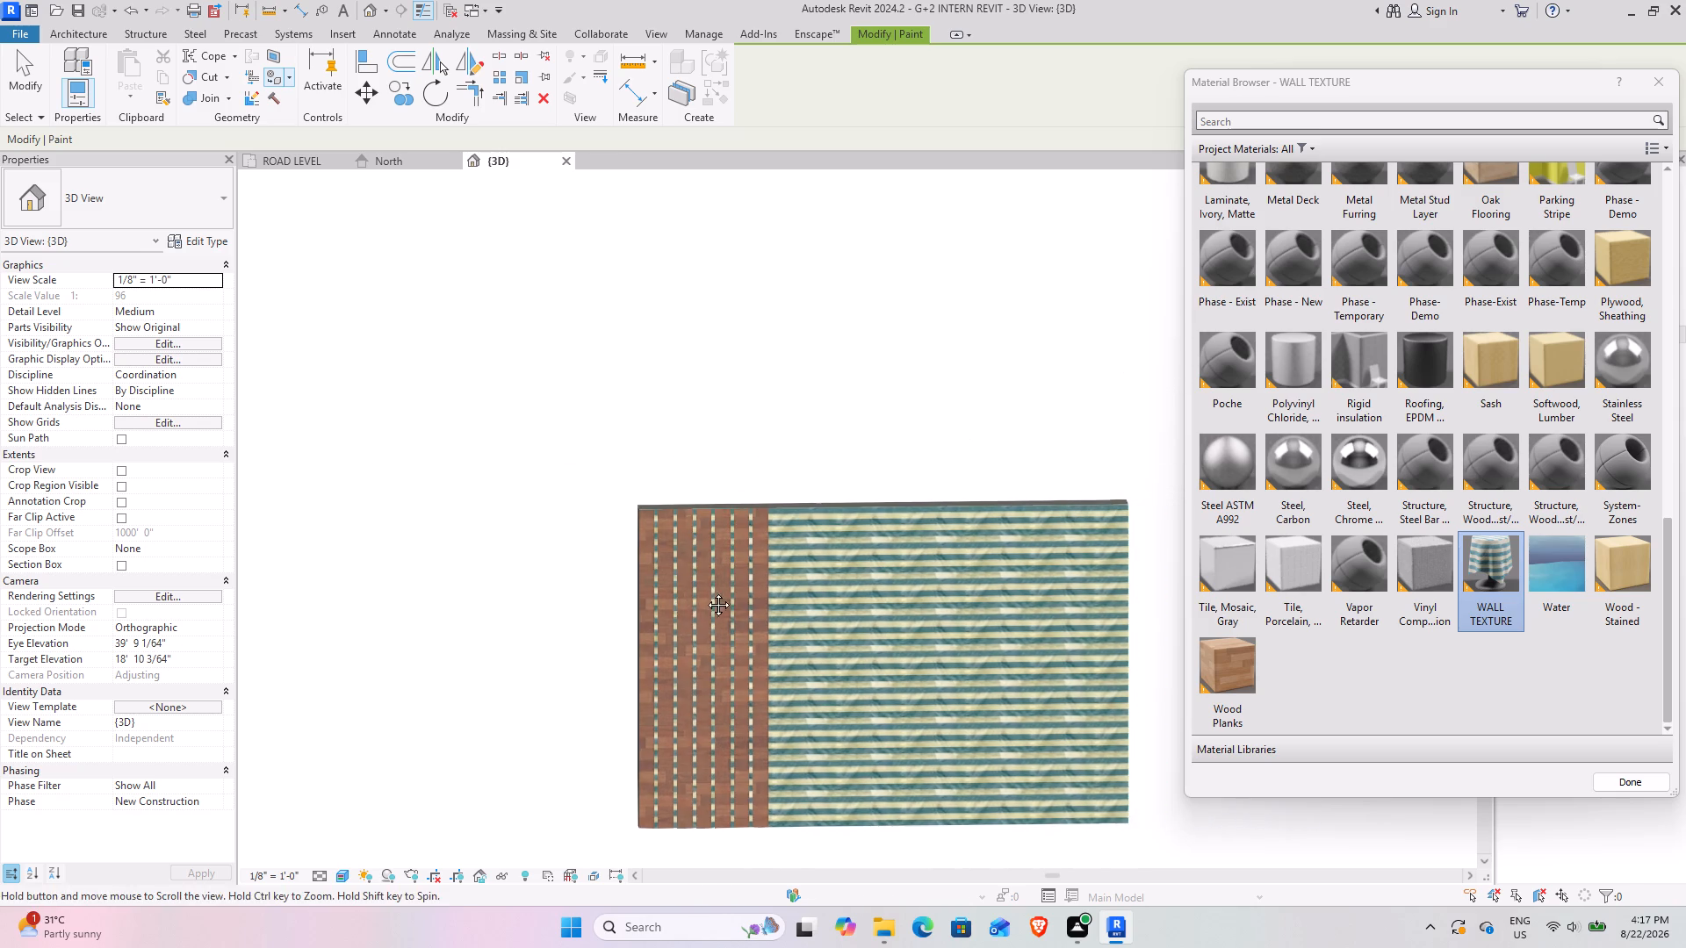
{"action": "middle_click_drag", "start_coordinate": [705, 592], "coordinate": [702, 592]}
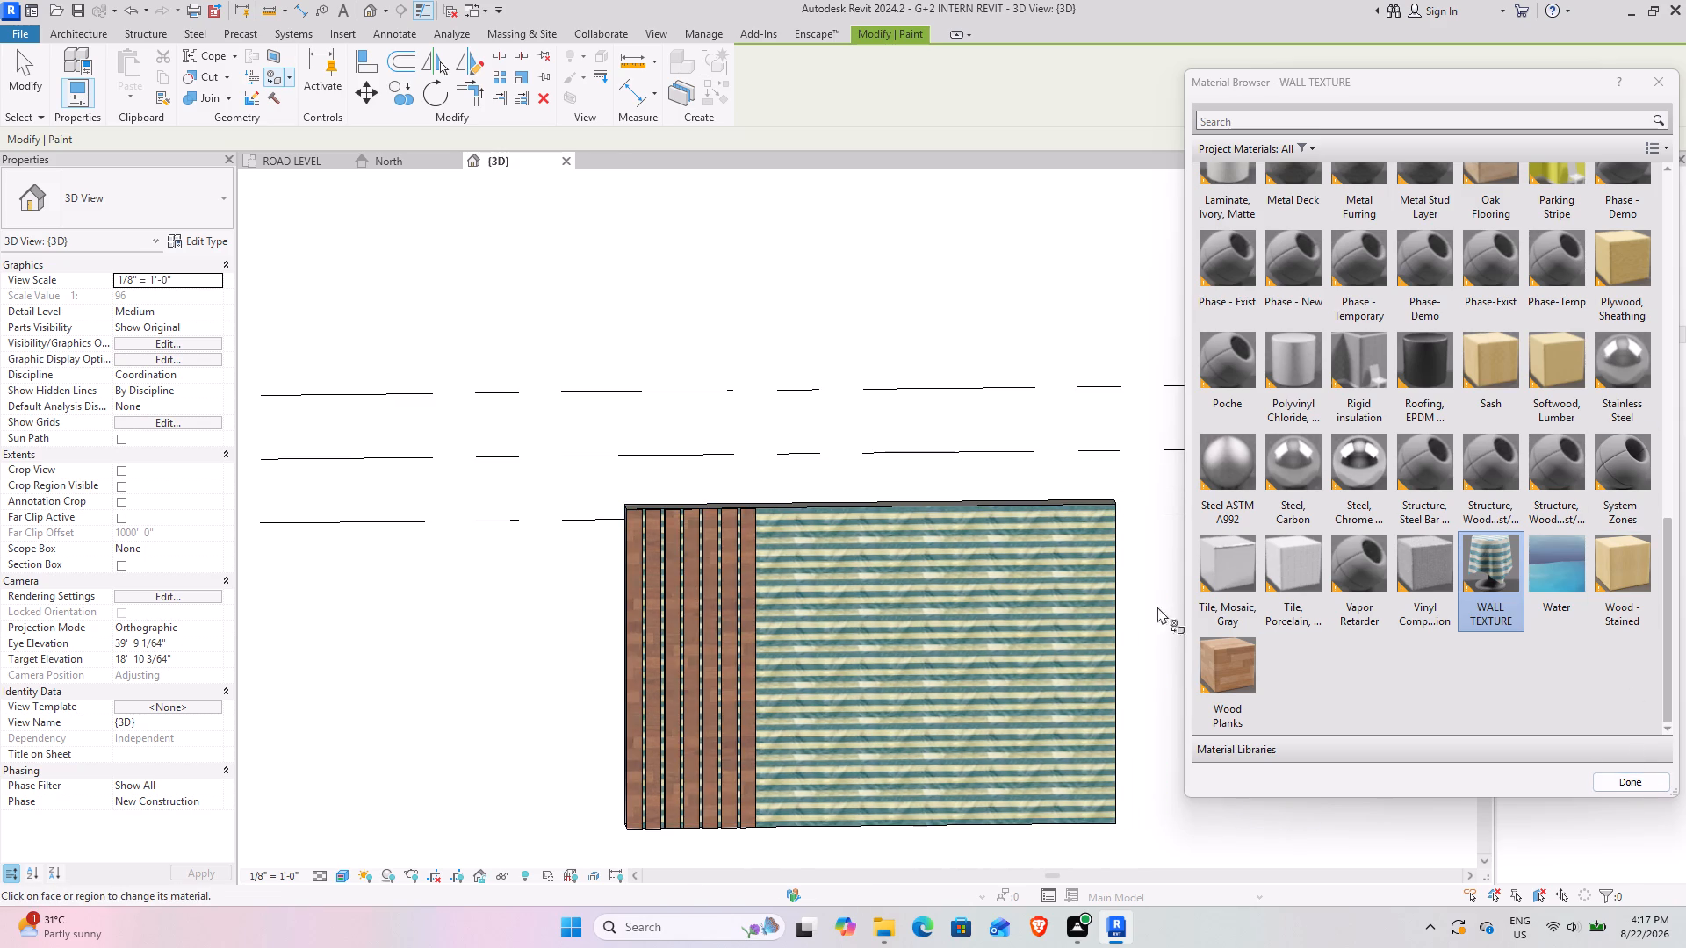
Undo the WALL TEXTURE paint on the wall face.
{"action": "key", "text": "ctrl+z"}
Split the wall's back face with a rectangle at 0.1" offset, flipped in direction, spanning the plain area from the last slat's top to the opposite bottom corner.
{"action": "scroll", "coordinate": [932, 648], "scroll_direction": "down", "scroll_amount": 2}
{"action": "middle_click_drag", "start_coordinate": [880, 641], "coordinate": [888, 468]}
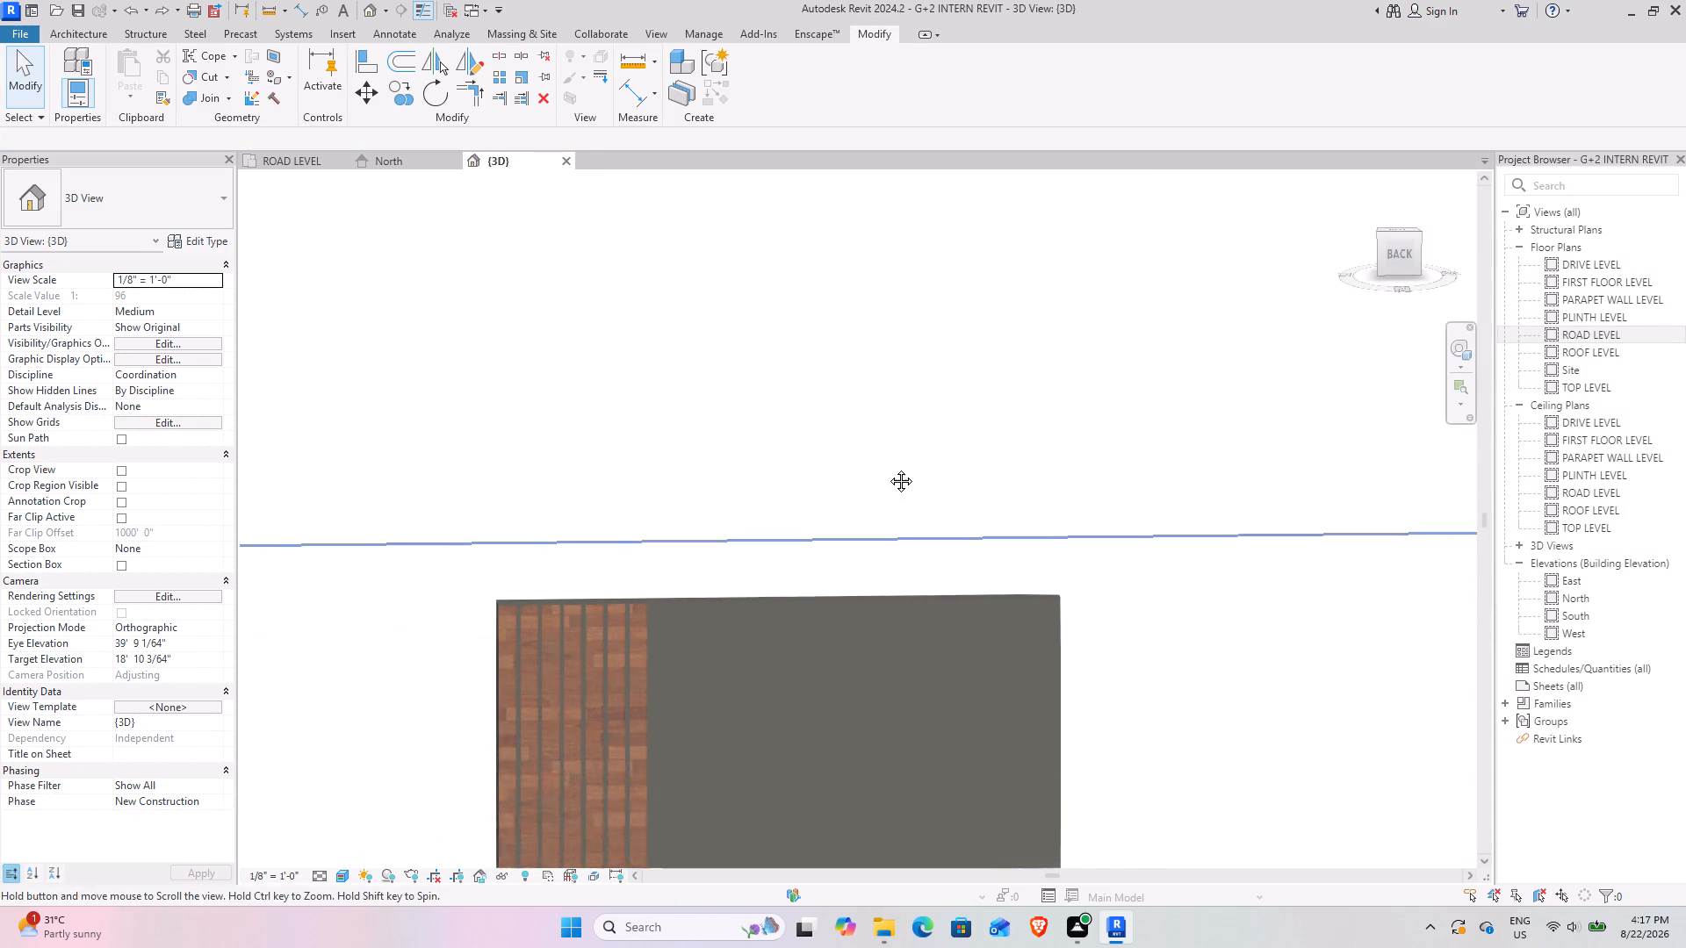
{"action": "middle_click_drag", "start_coordinate": [888, 468], "coordinate": [890, 445]}
{"action": "left_click", "coordinate": [1405, 245]}
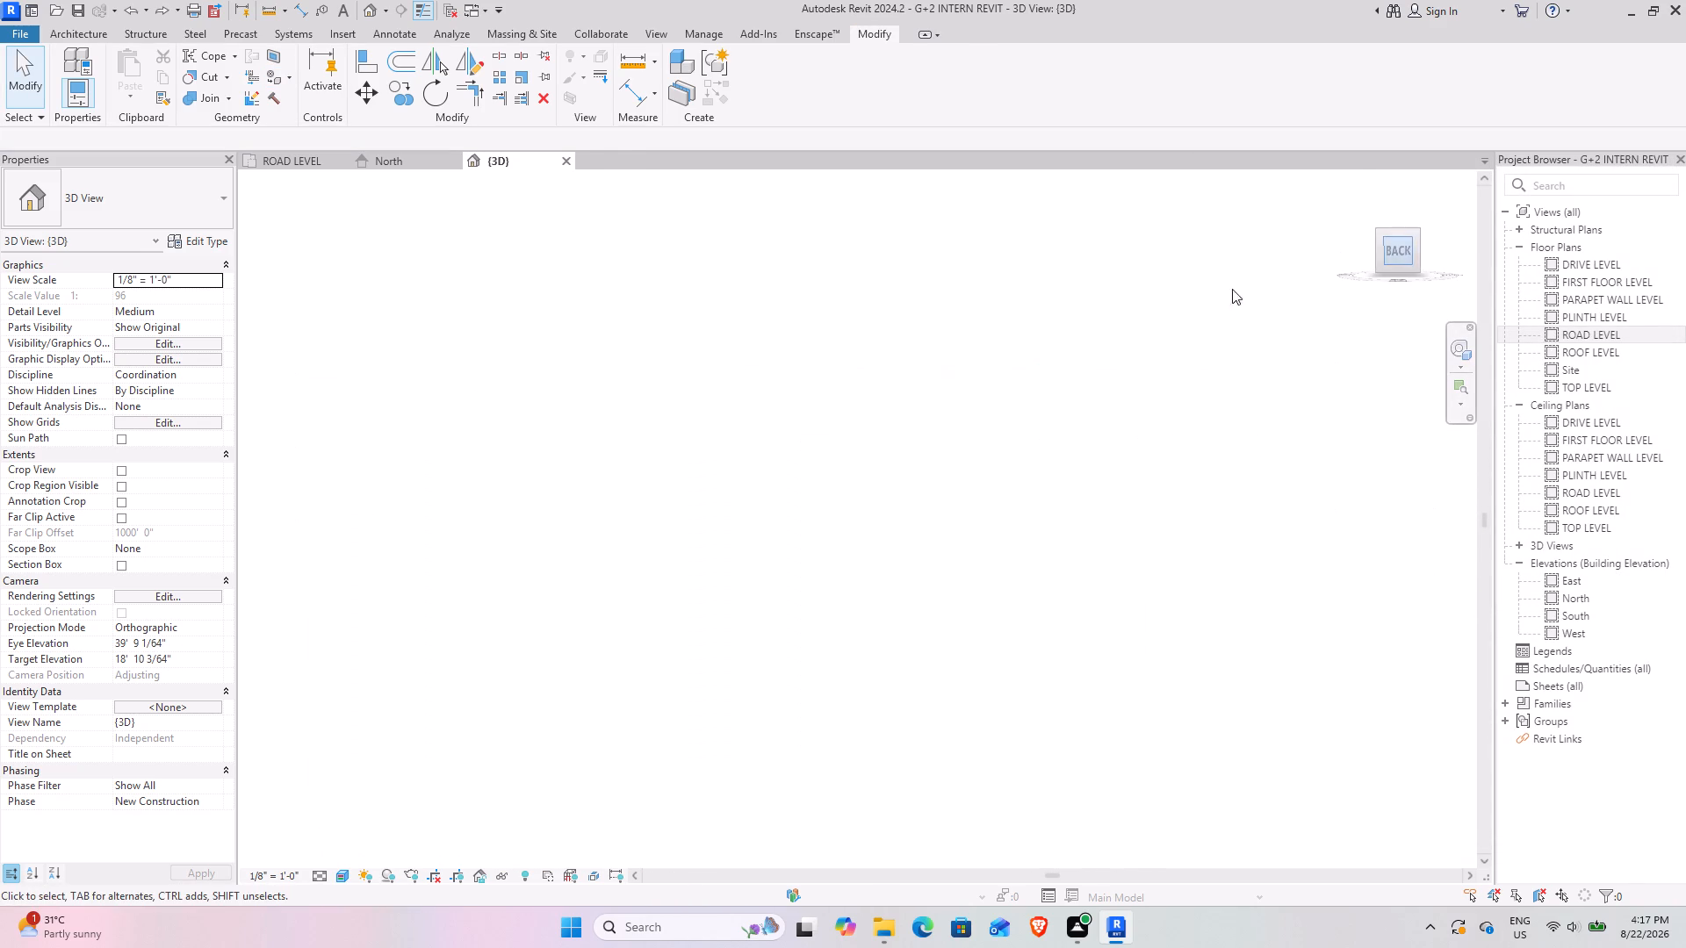
{"action": "scroll", "coordinate": [1013, 574], "scroll_direction": "up", "scroll_amount": 12}
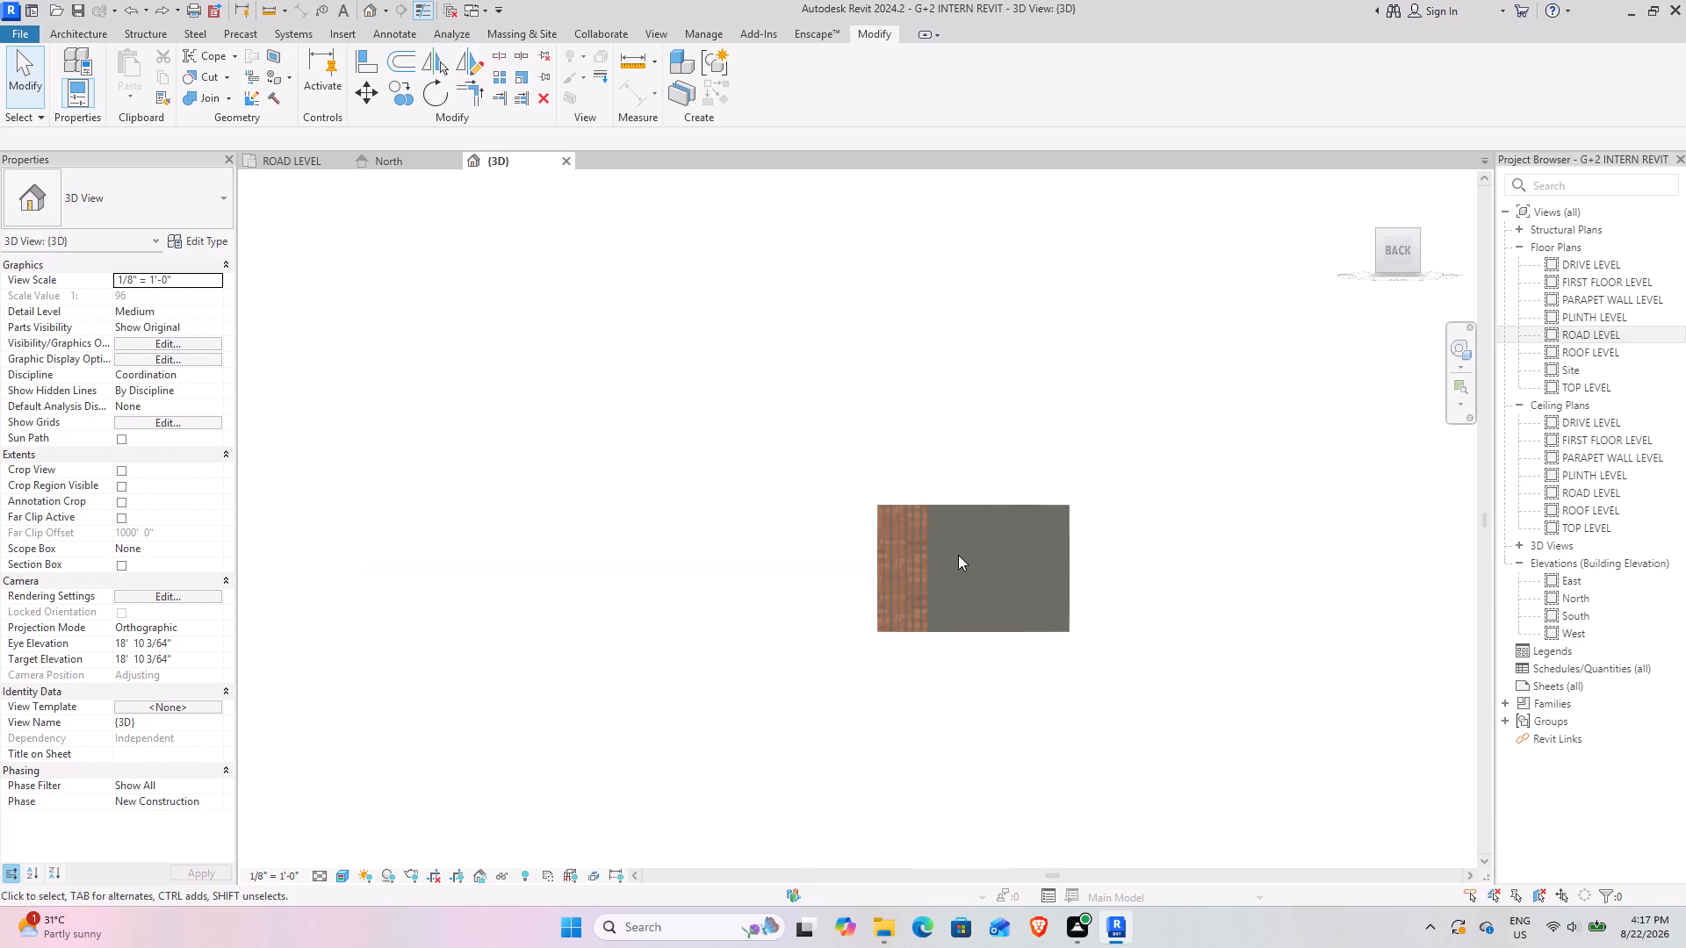
{"action": "scroll", "coordinate": [958, 555], "scroll_direction": "up", "scroll_amount": 5}
{"action": "scroll", "coordinate": [1039, 562], "scroll_direction": "up", "scroll_amount": 3}
{"action": "middle_click_drag", "start_coordinate": [1069, 567], "coordinate": [1004, 565]}
{"action": "scroll", "coordinate": [970, 545], "scroll_direction": "up", "scroll_amount": 2}
{"action": "scroll", "coordinate": [970, 545], "scroll_direction": "down", "scroll_amount": 1}
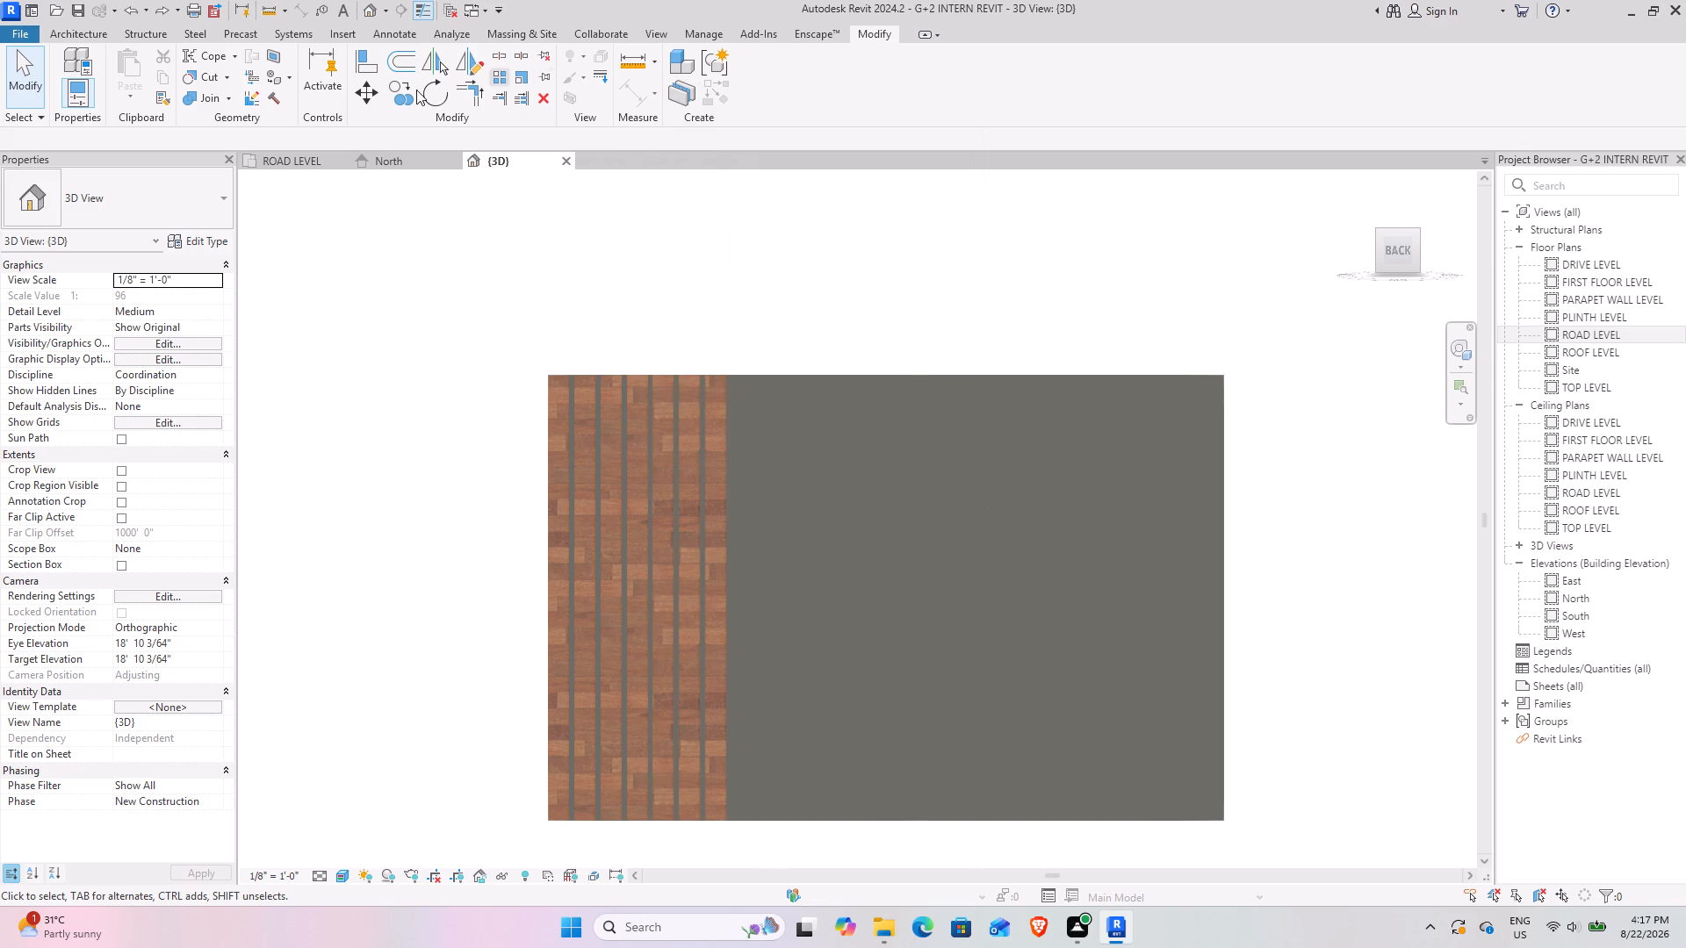
{"action": "left_click", "coordinate": [279, 65]}
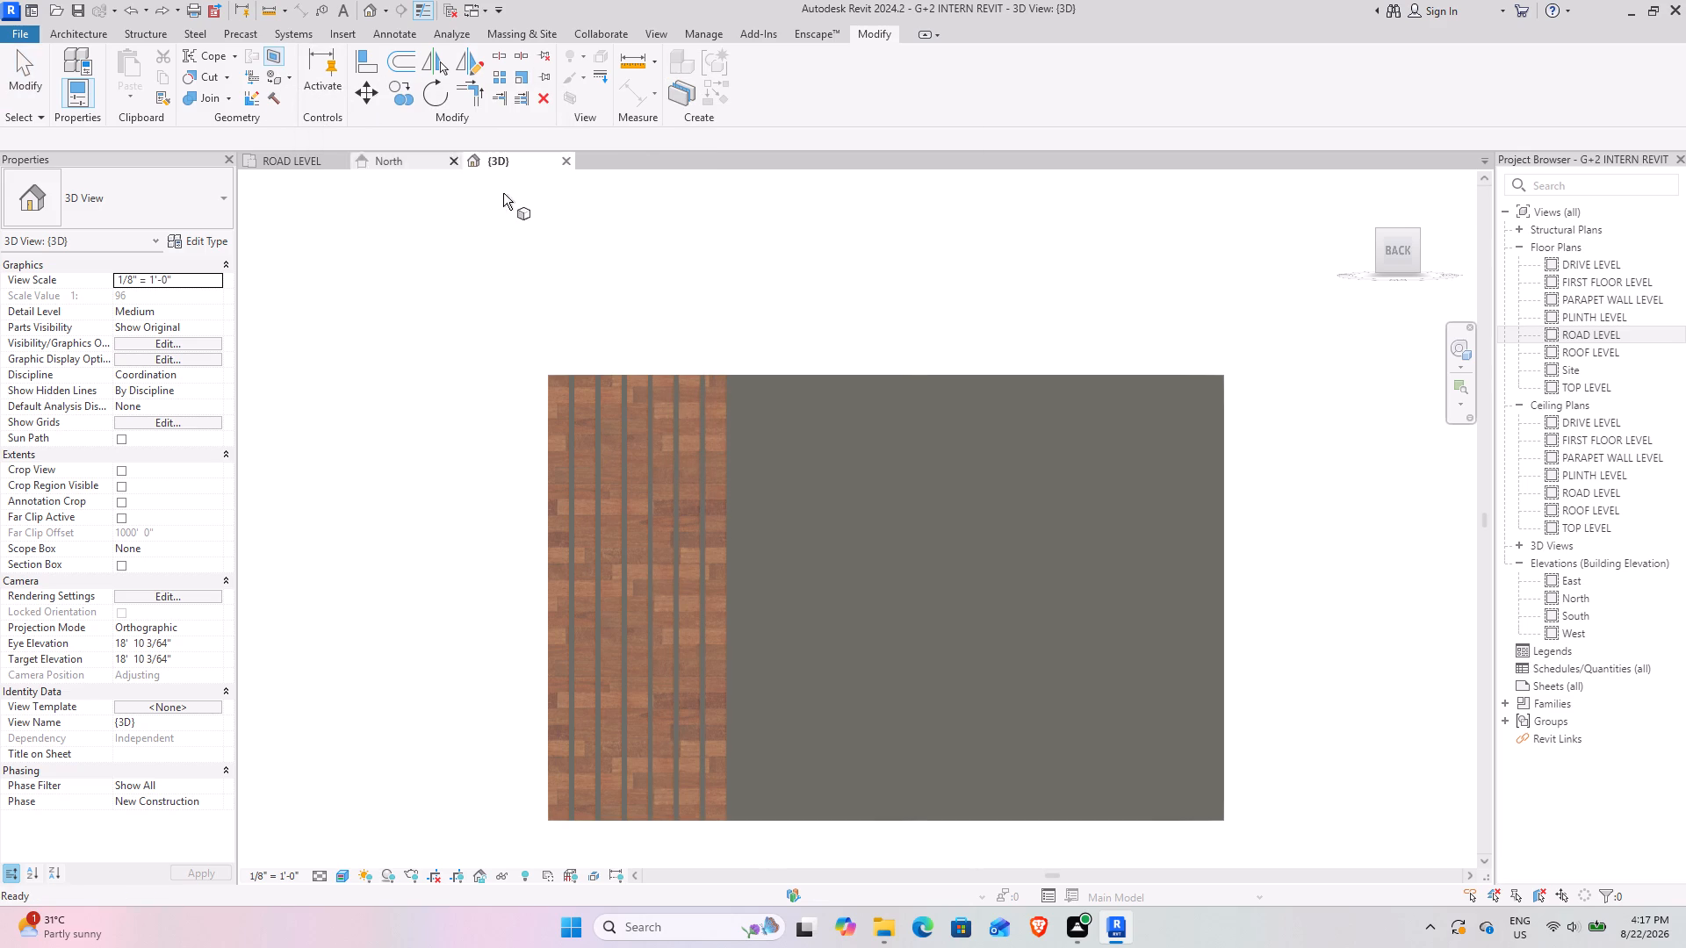
{"action": "left_click", "coordinate": [808, 379]}
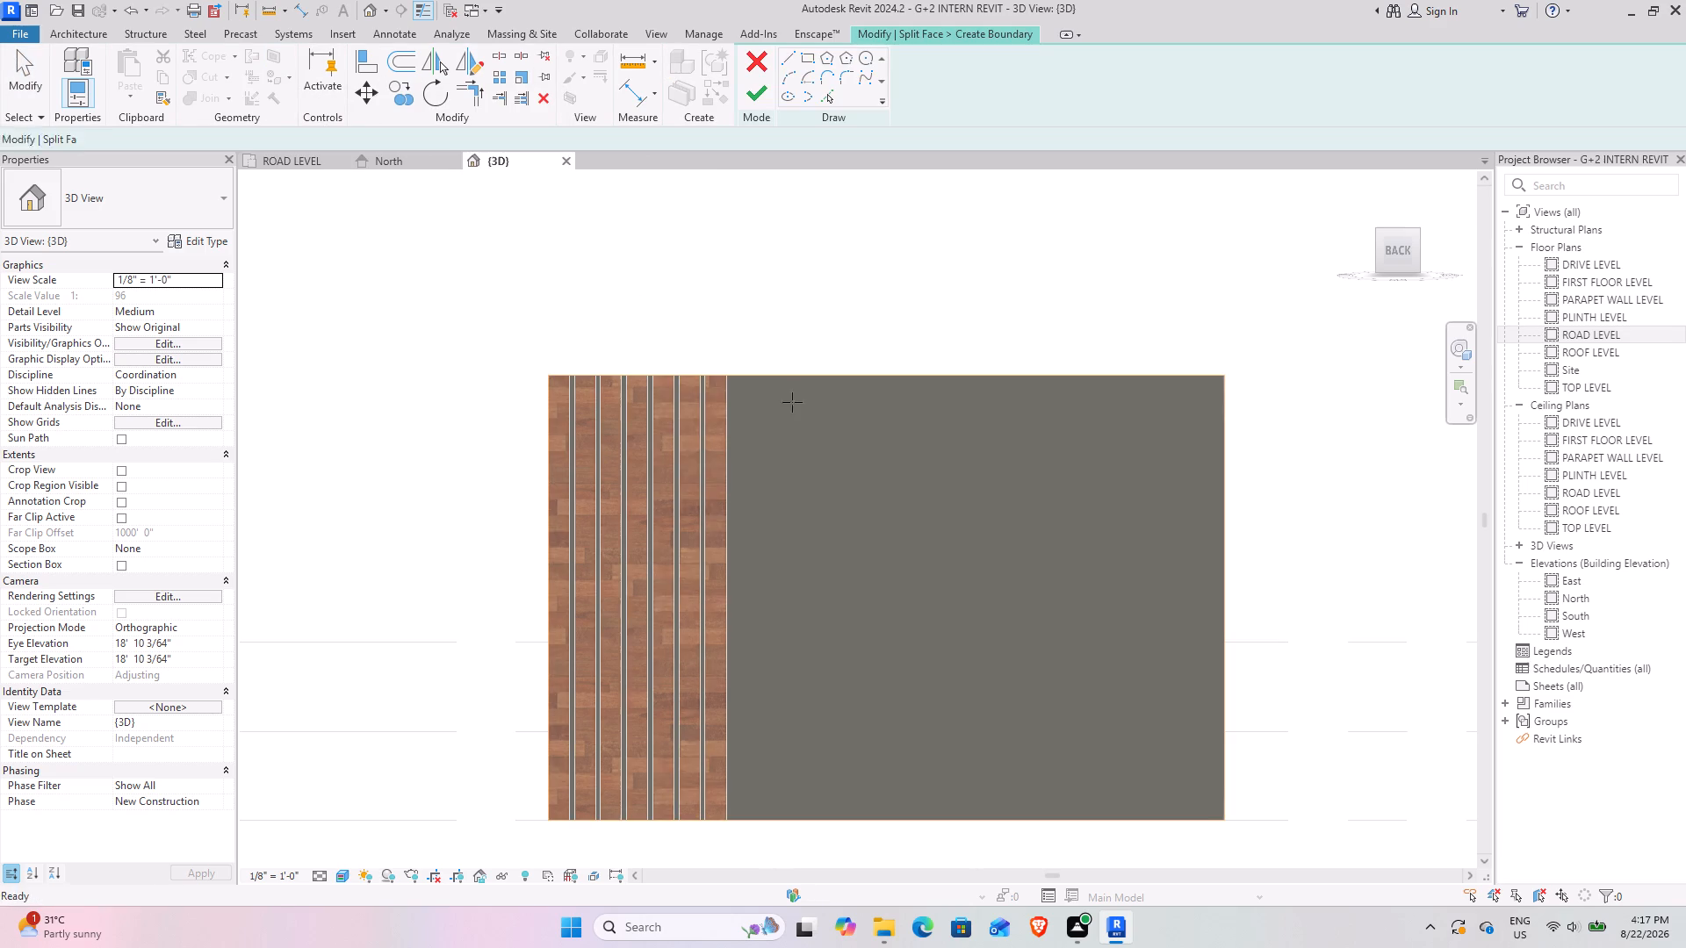
{"action": "left_click", "coordinate": [804, 61]}
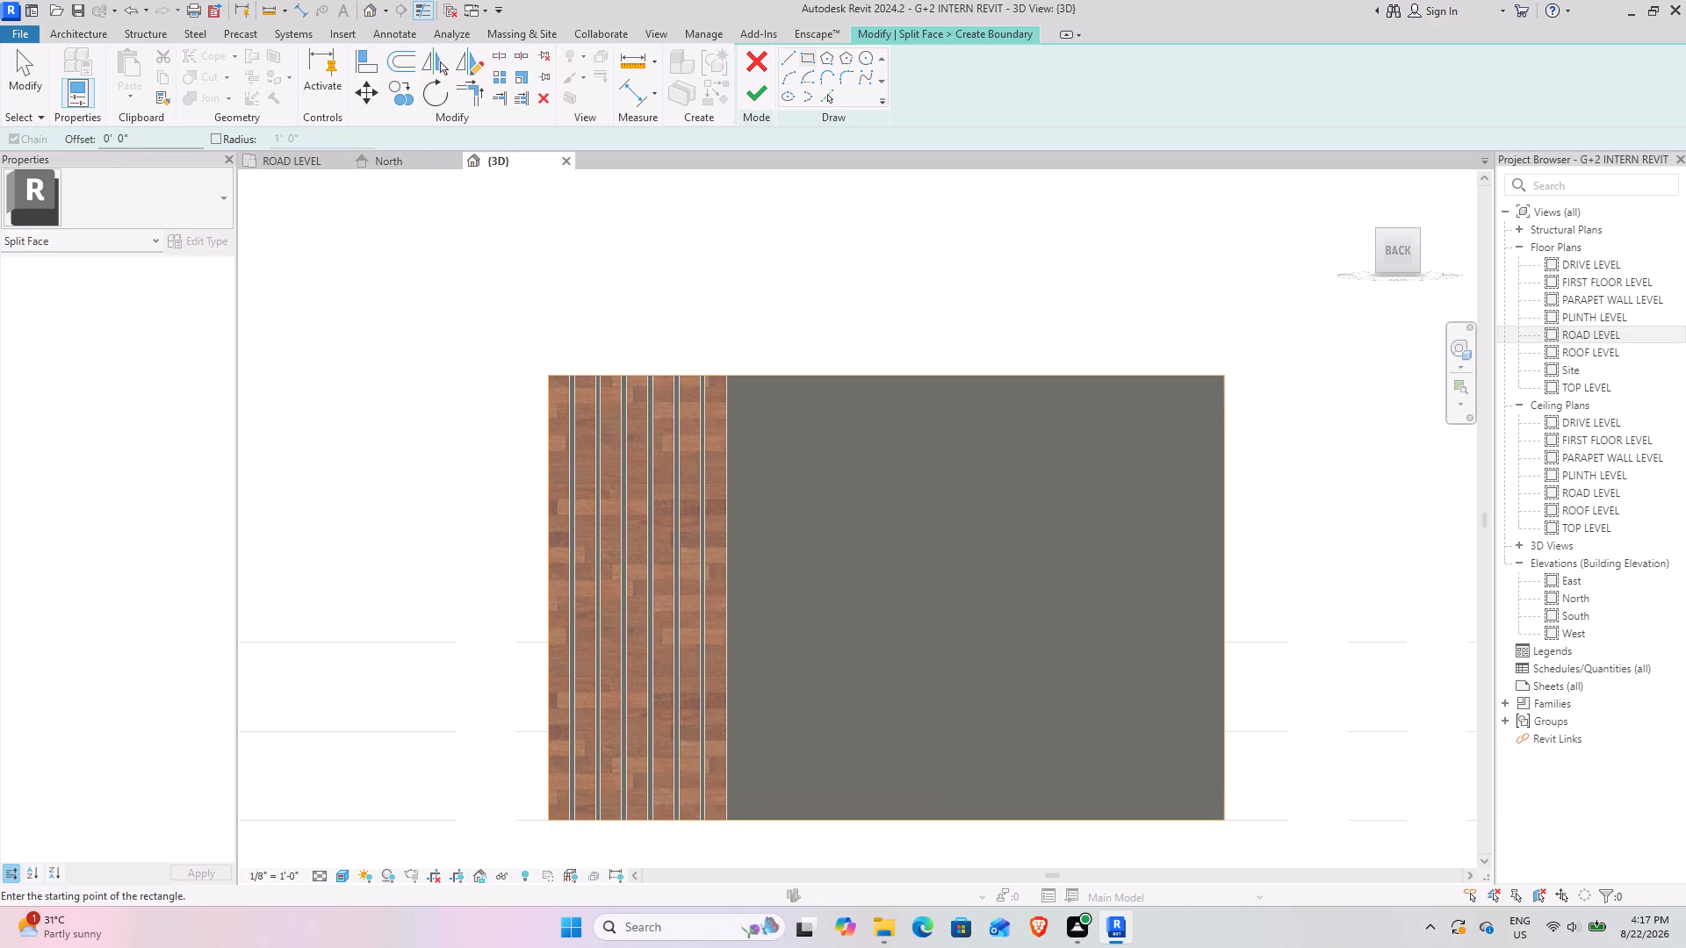
{"action": "left_click_drag", "start_coordinate": [187, 137], "coordinate": [52, 157]}
{"action": "type", "text": "0.1\""}
{"action": "key", "text": "Return"}
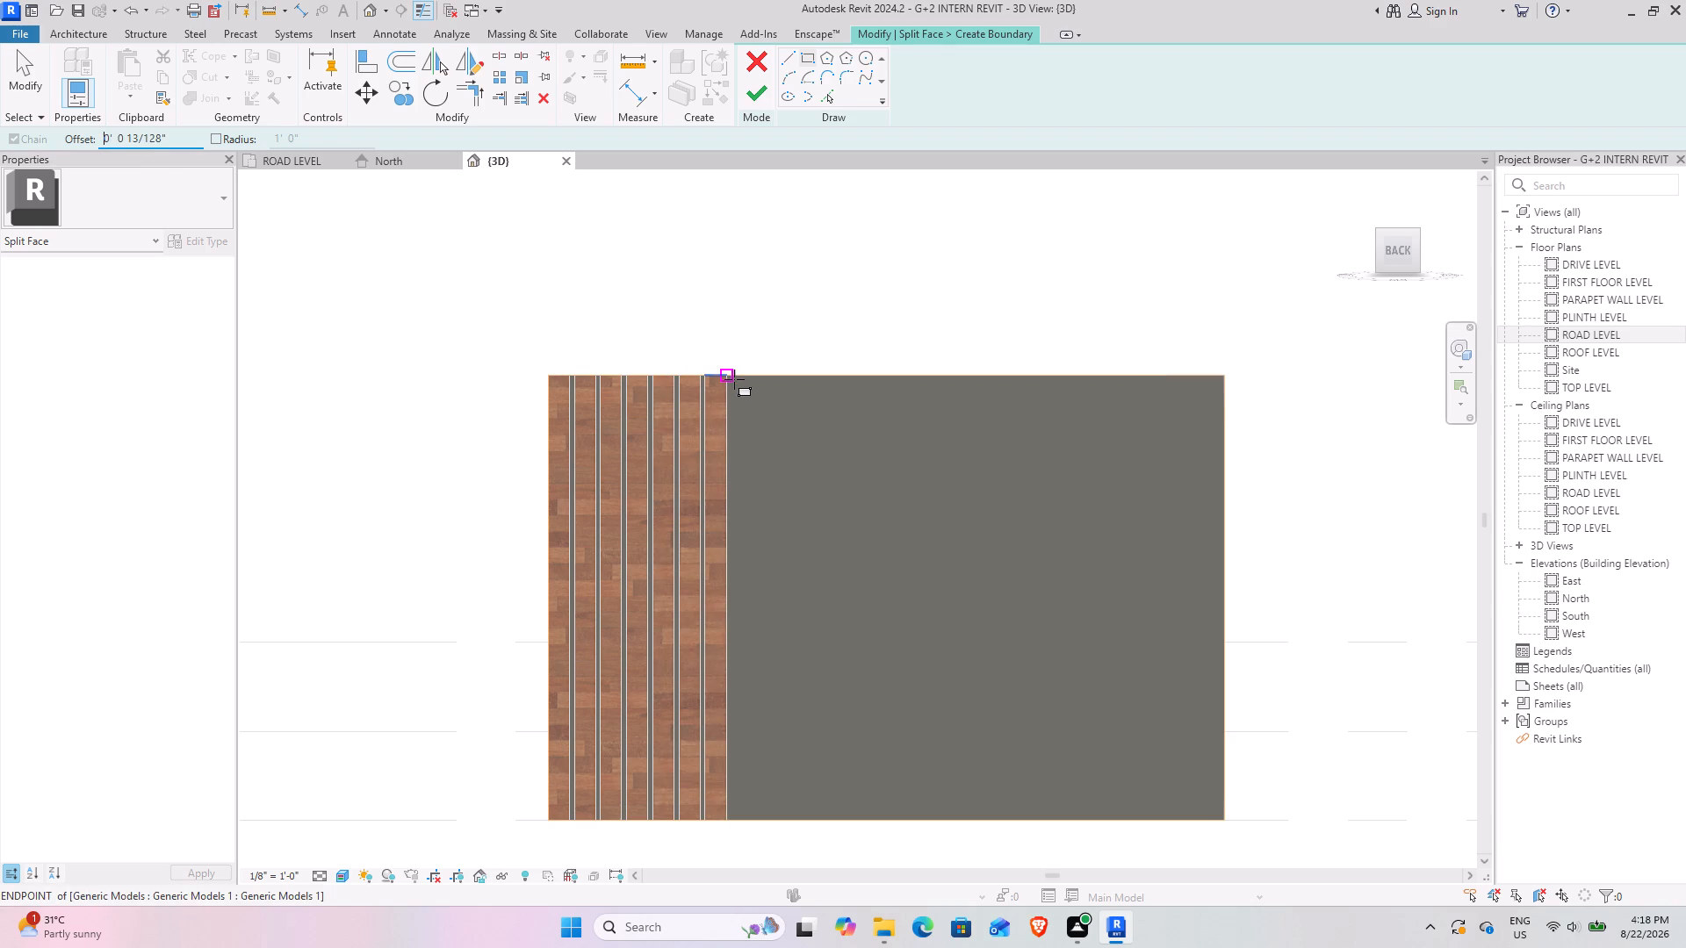
{"action": "left_click", "coordinate": [734, 379]}
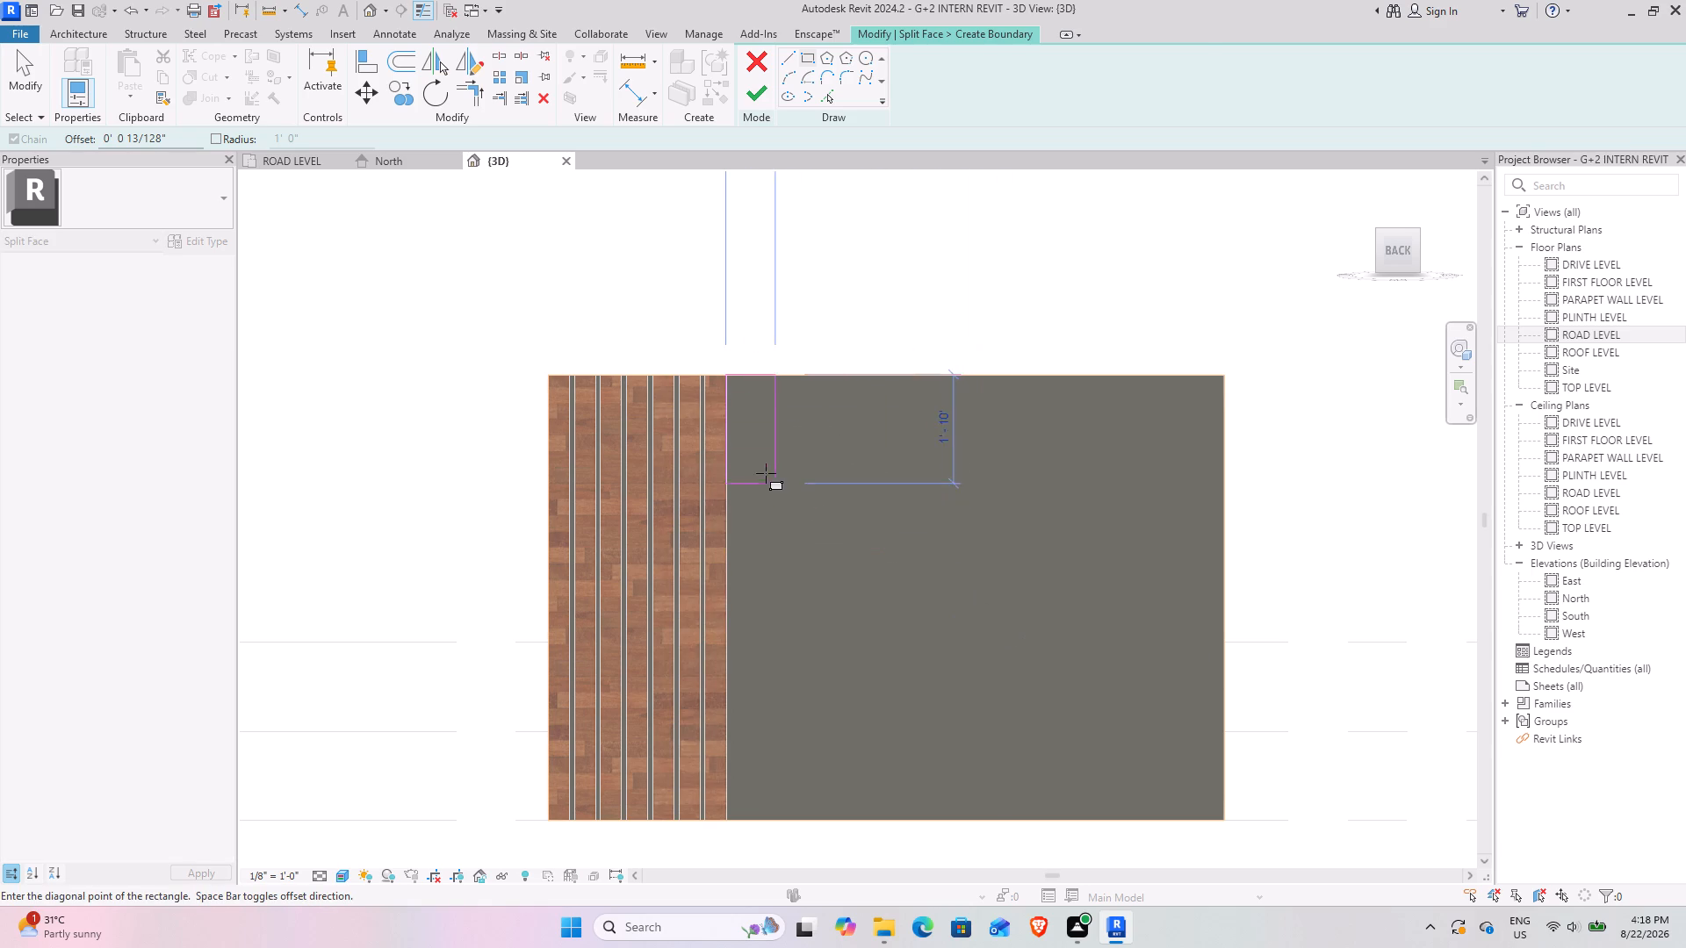
{"action": "scroll", "coordinate": [749, 443], "scroll_direction": "up", "scroll_amount": 8}
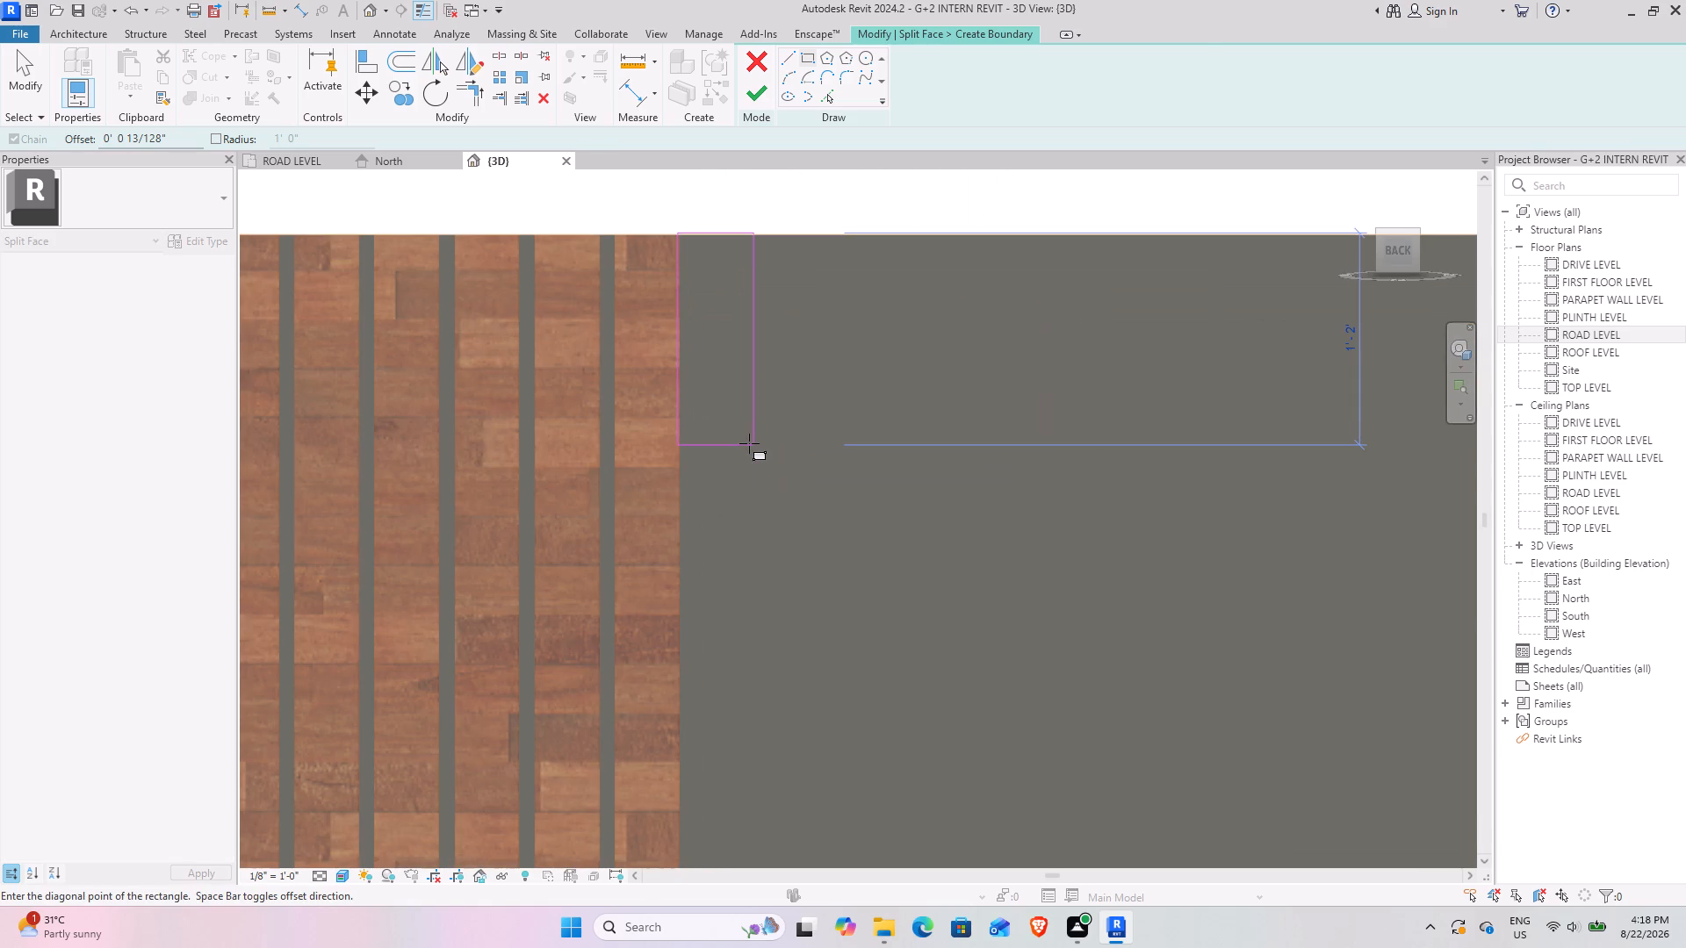
{"action": "key", "text": "space"}
{"action": "scroll", "coordinate": [878, 521], "scroll_direction": "down", "scroll_amount": 7}
{"action": "middle_click_drag", "start_coordinate": [1085, 639], "coordinate": [876, 470]}
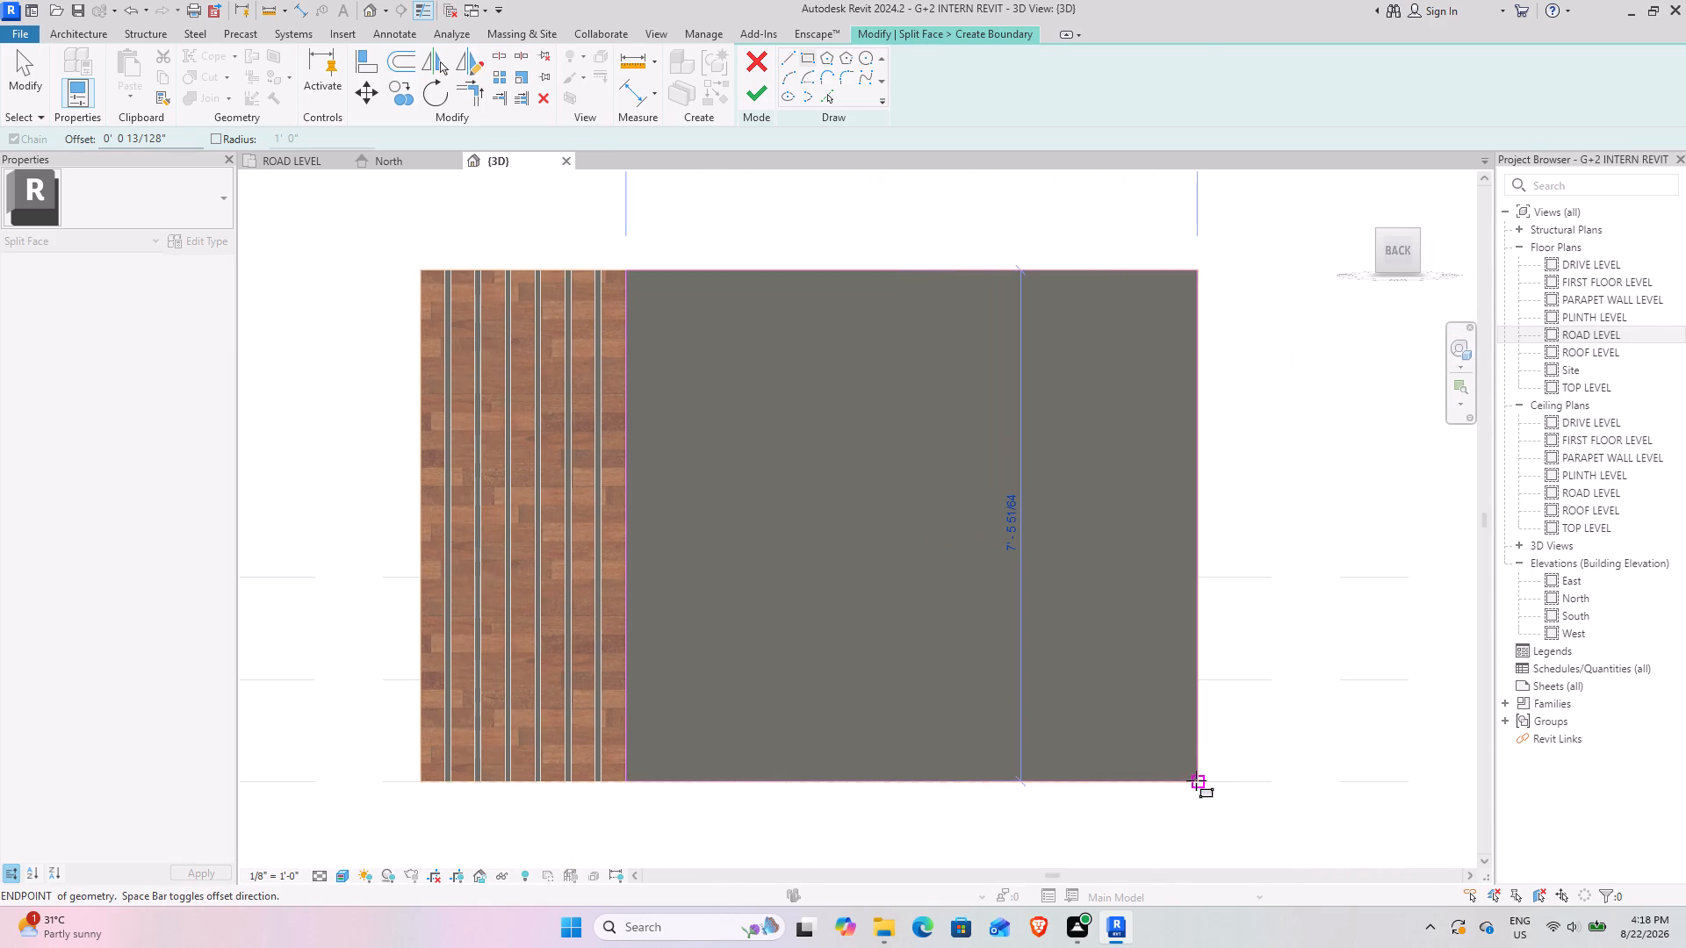
{"action": "left_click", "coordinate": [1196, 780]}
{"action": "left_click", "coordinate": [746, 99]}
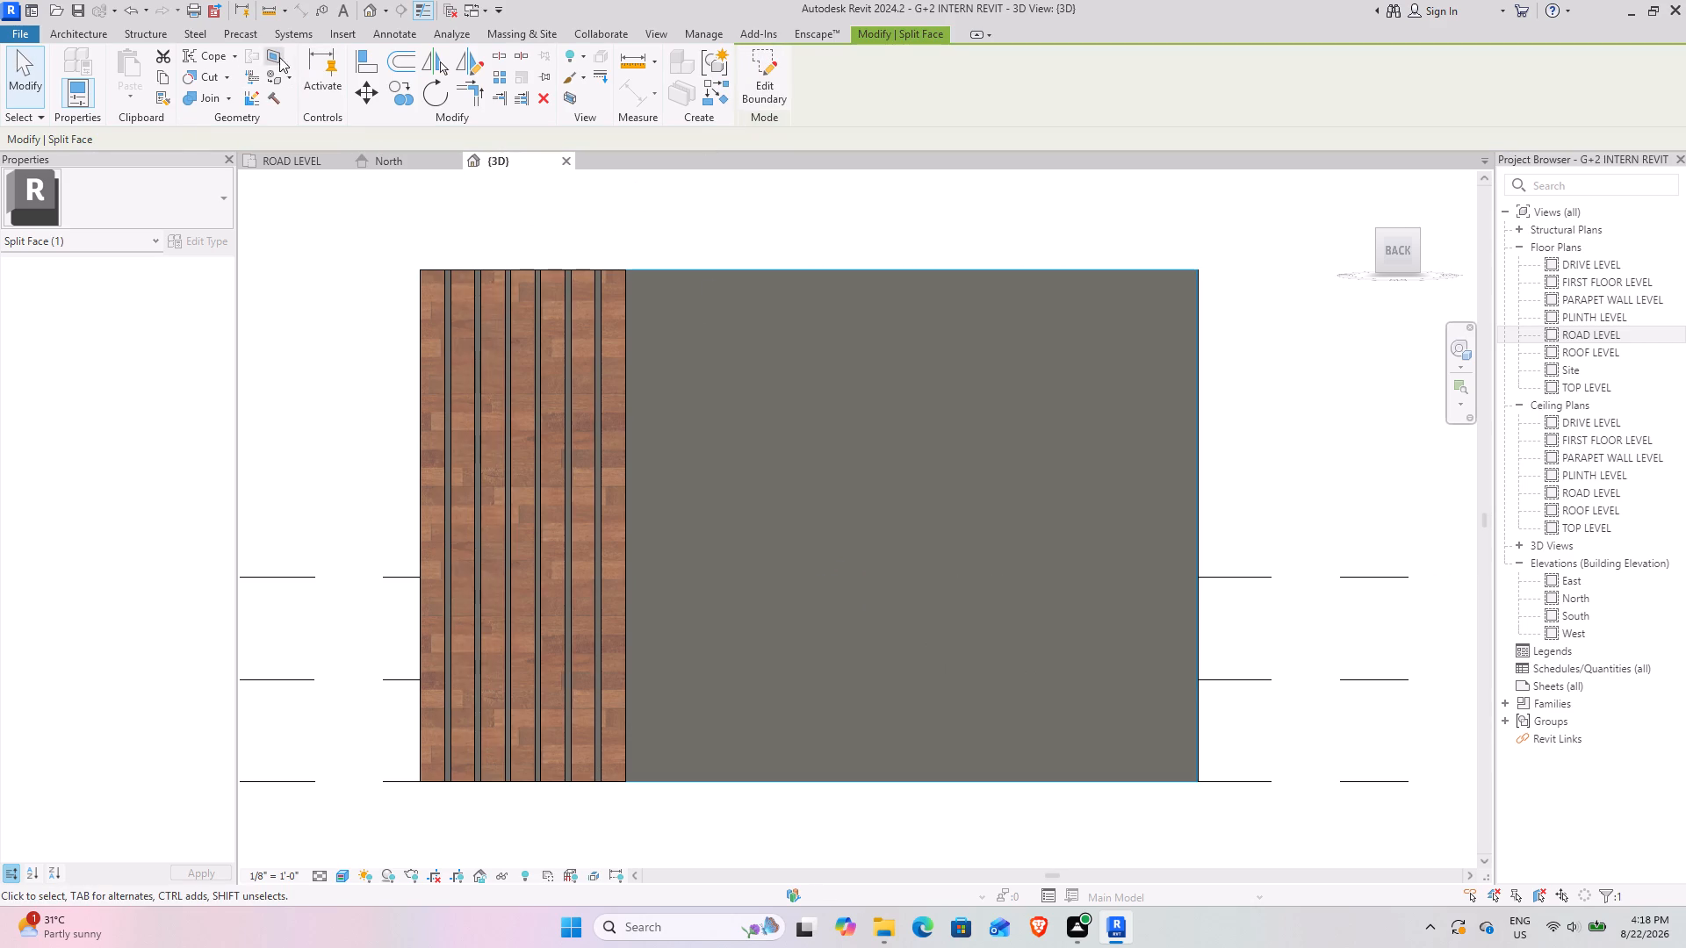
Paint the split face region beside the wood slats with WALL TEXTURE and exit the Paint tool.
{"action": "left_click", "coordinate": [270, 73]}
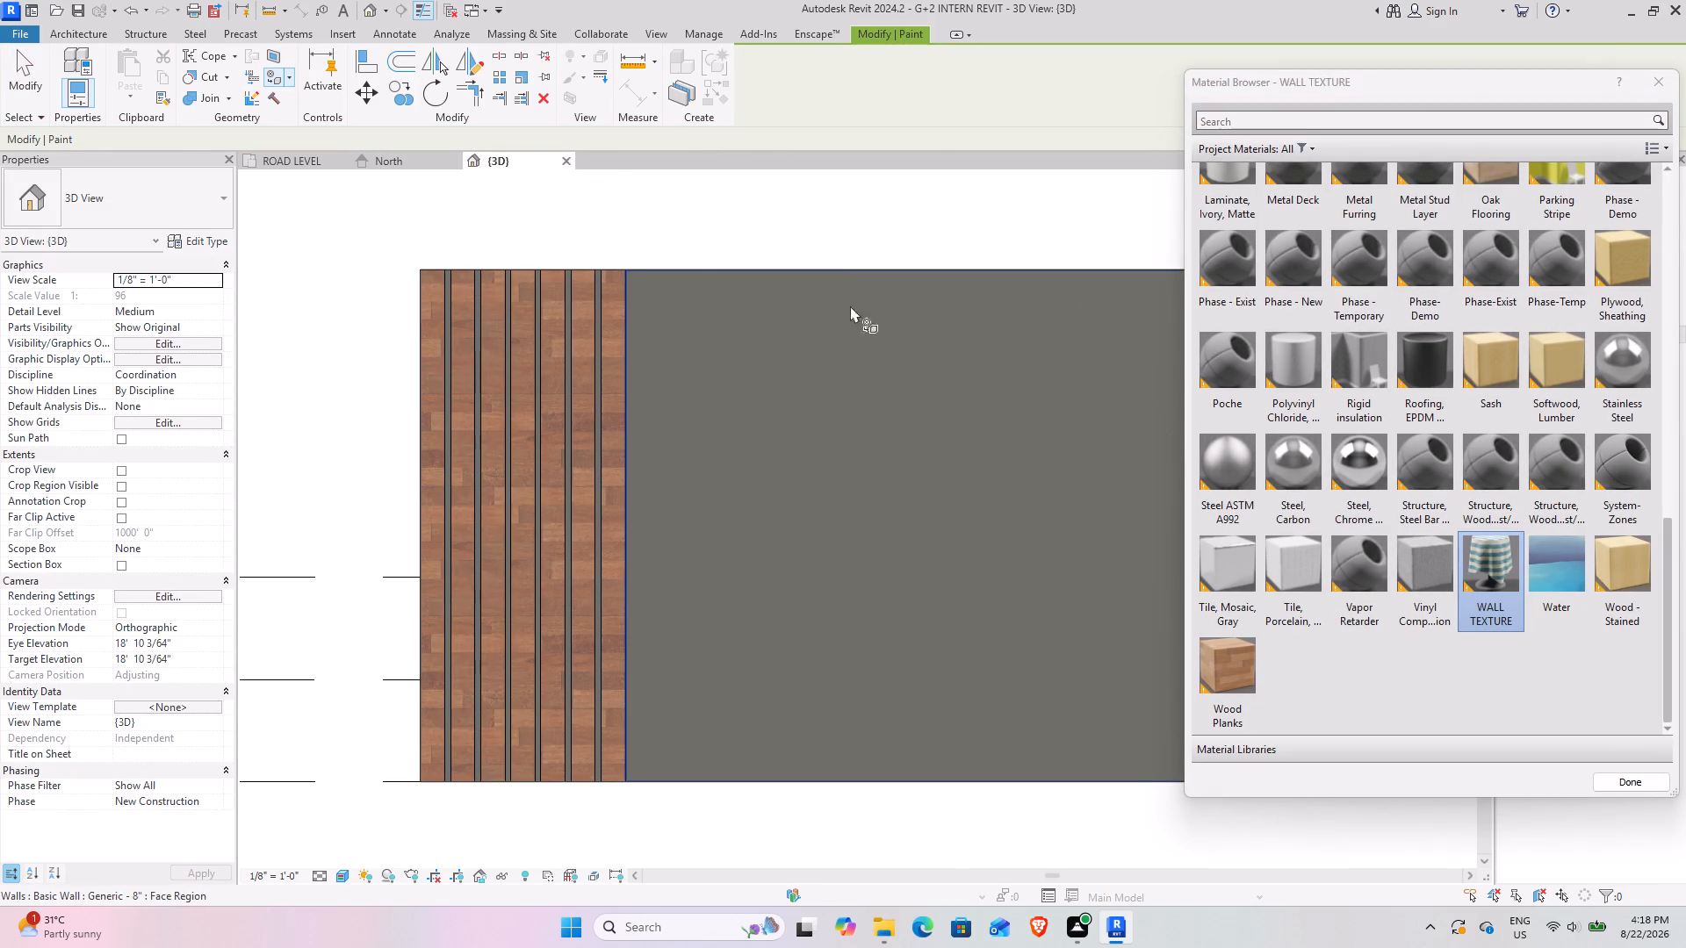
{"action": "left_click", "coordinate": [839, 281]}
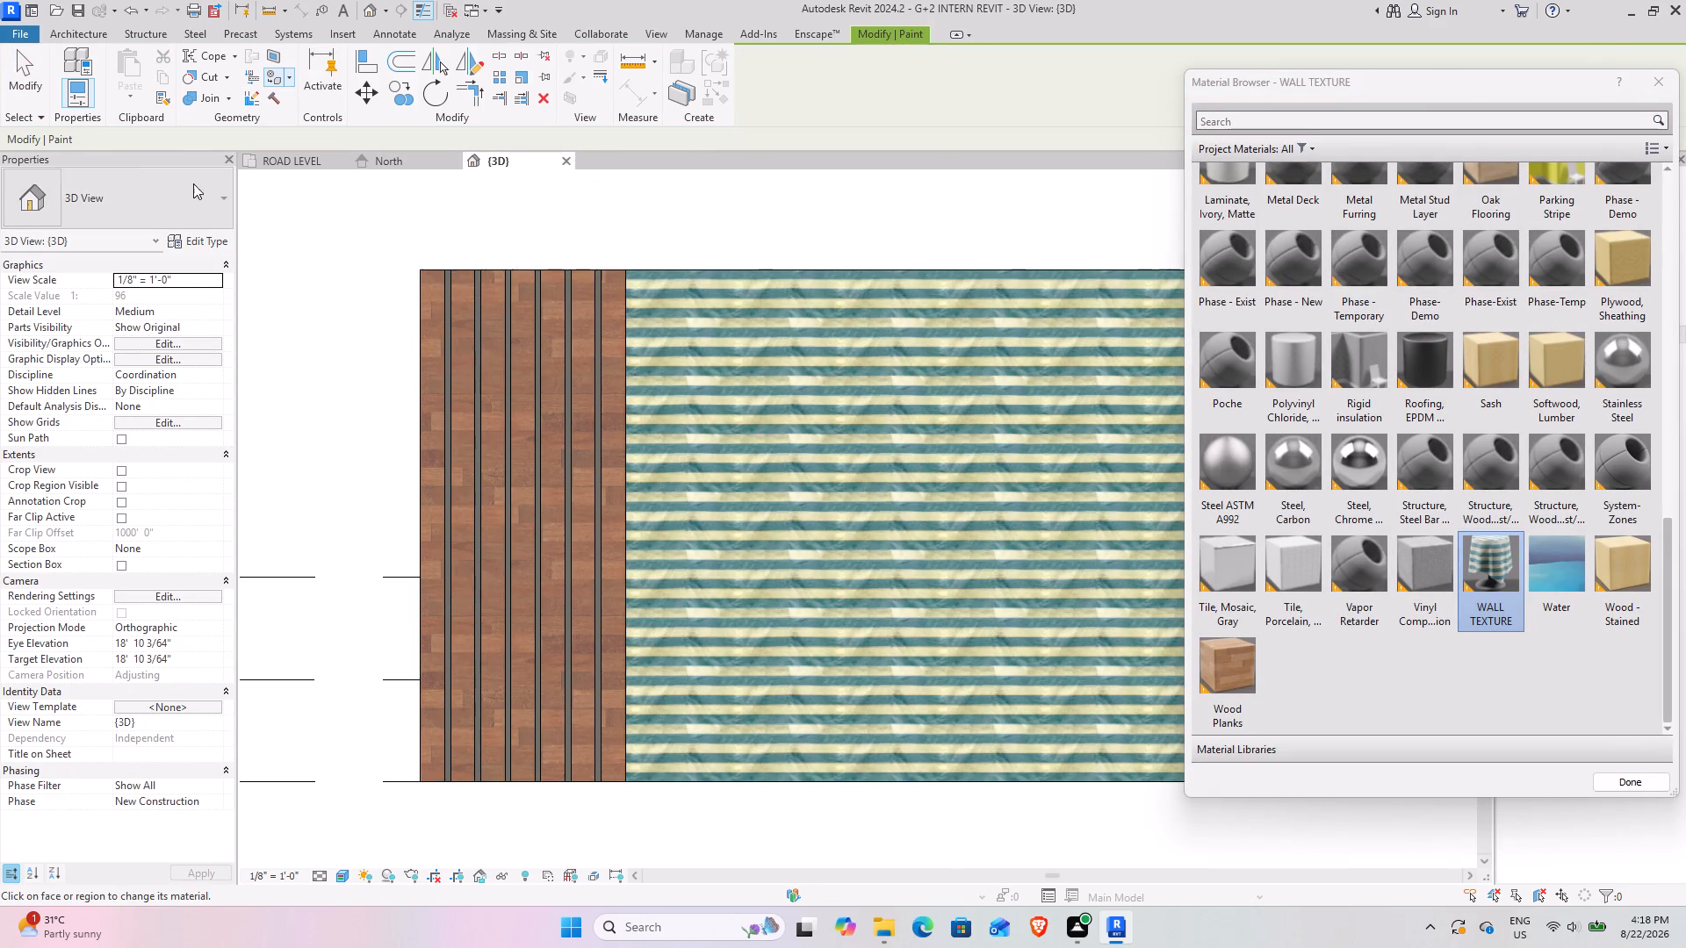
{"action": "left_click", "coordinate": [27, 71]}
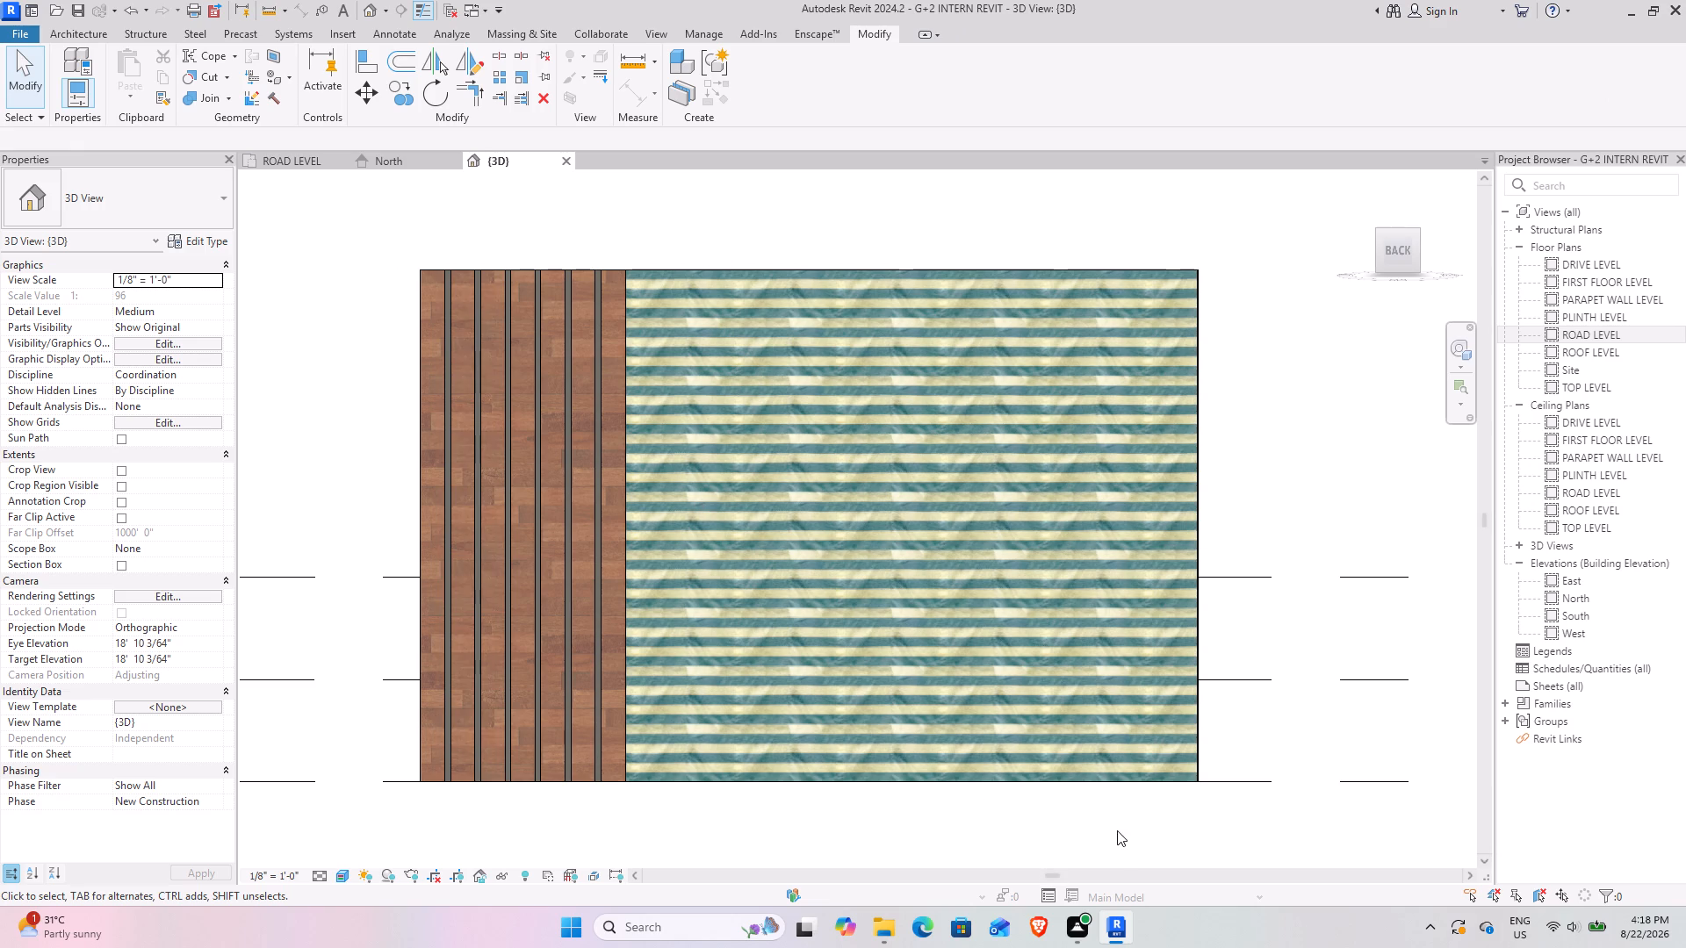
{"action": "left_click", "coordinate": [1117, 830]}
Examine the painted region in 3D, checking its top edge and its boundary with the wood slats.
{"action": "scroll", "coordinate": [793, 721], "scroll_direction": "down", "scroll_amount": 4}
{"action": "middle_click_drag", "start_coordinate": [536, 476], "coordinate": [642, 614], "text": "shift"}
{"action": "middle_click_drag", "start_coordinate": [539, 531], "coordinate": [1173, 947]}
{"action": "middle_click_drag", "start_coordinate": [1000, 696], "coordinate": [945, 688], "text": "shift"}
{"action": "middle_click_drag", "start_coordinate": [923, 692], "coordinate": [725, 636]}
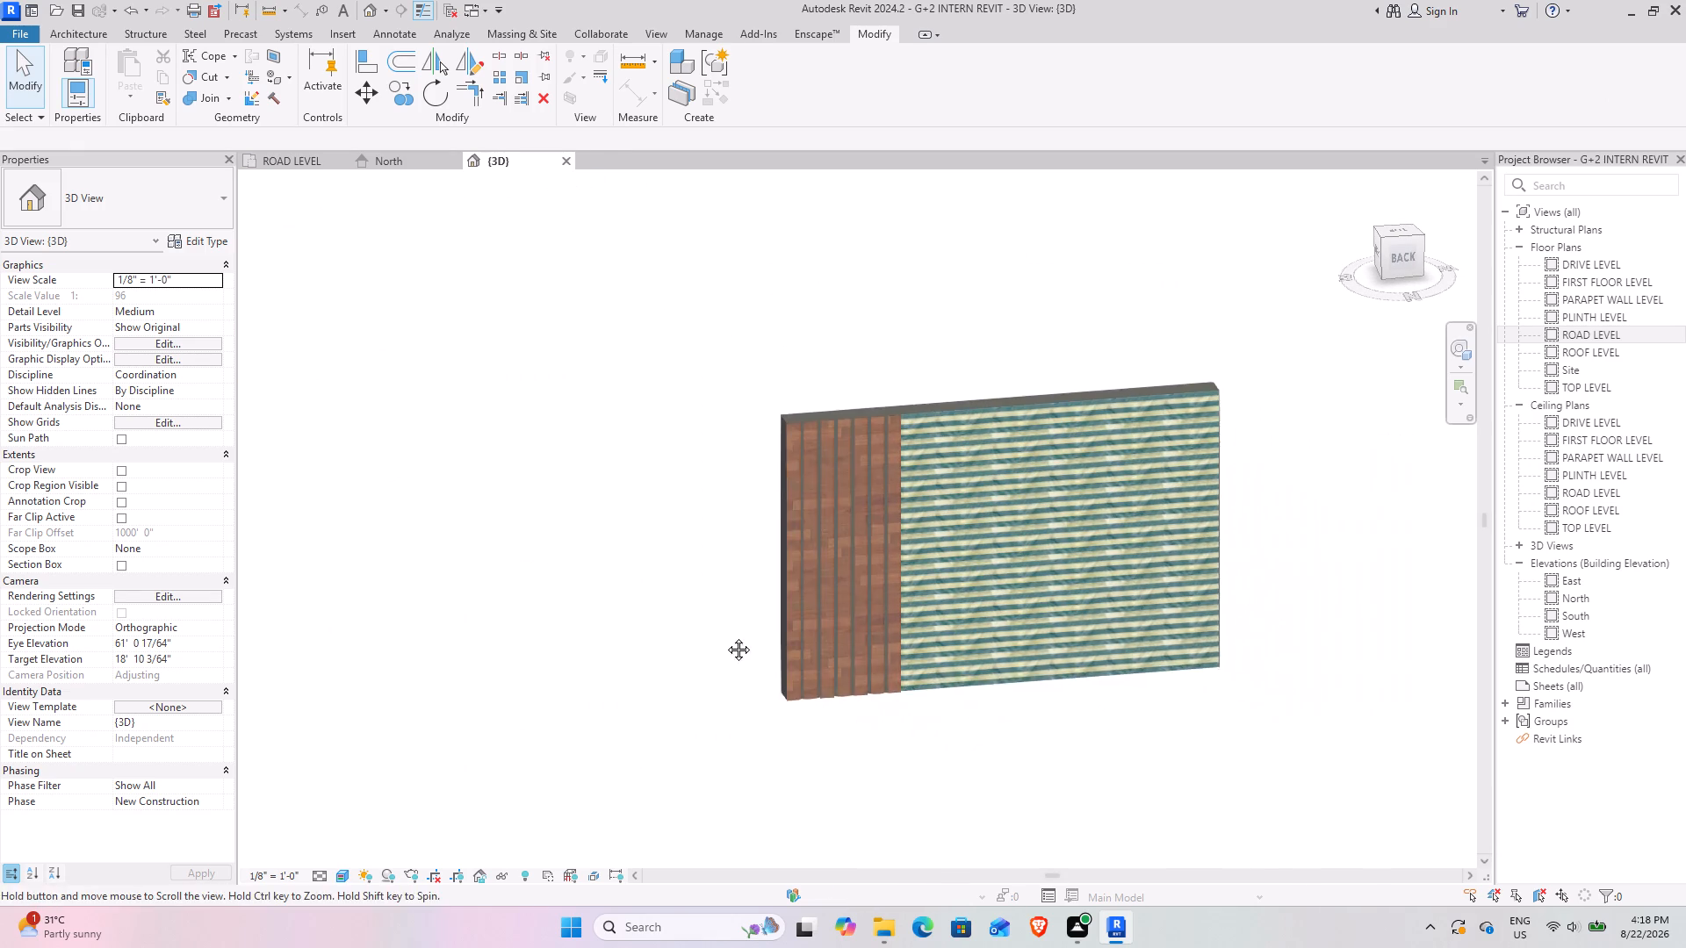
{"action": "middle_click_drag", "start_coordinate": [725, 636], "coordinate": [718, 631]}
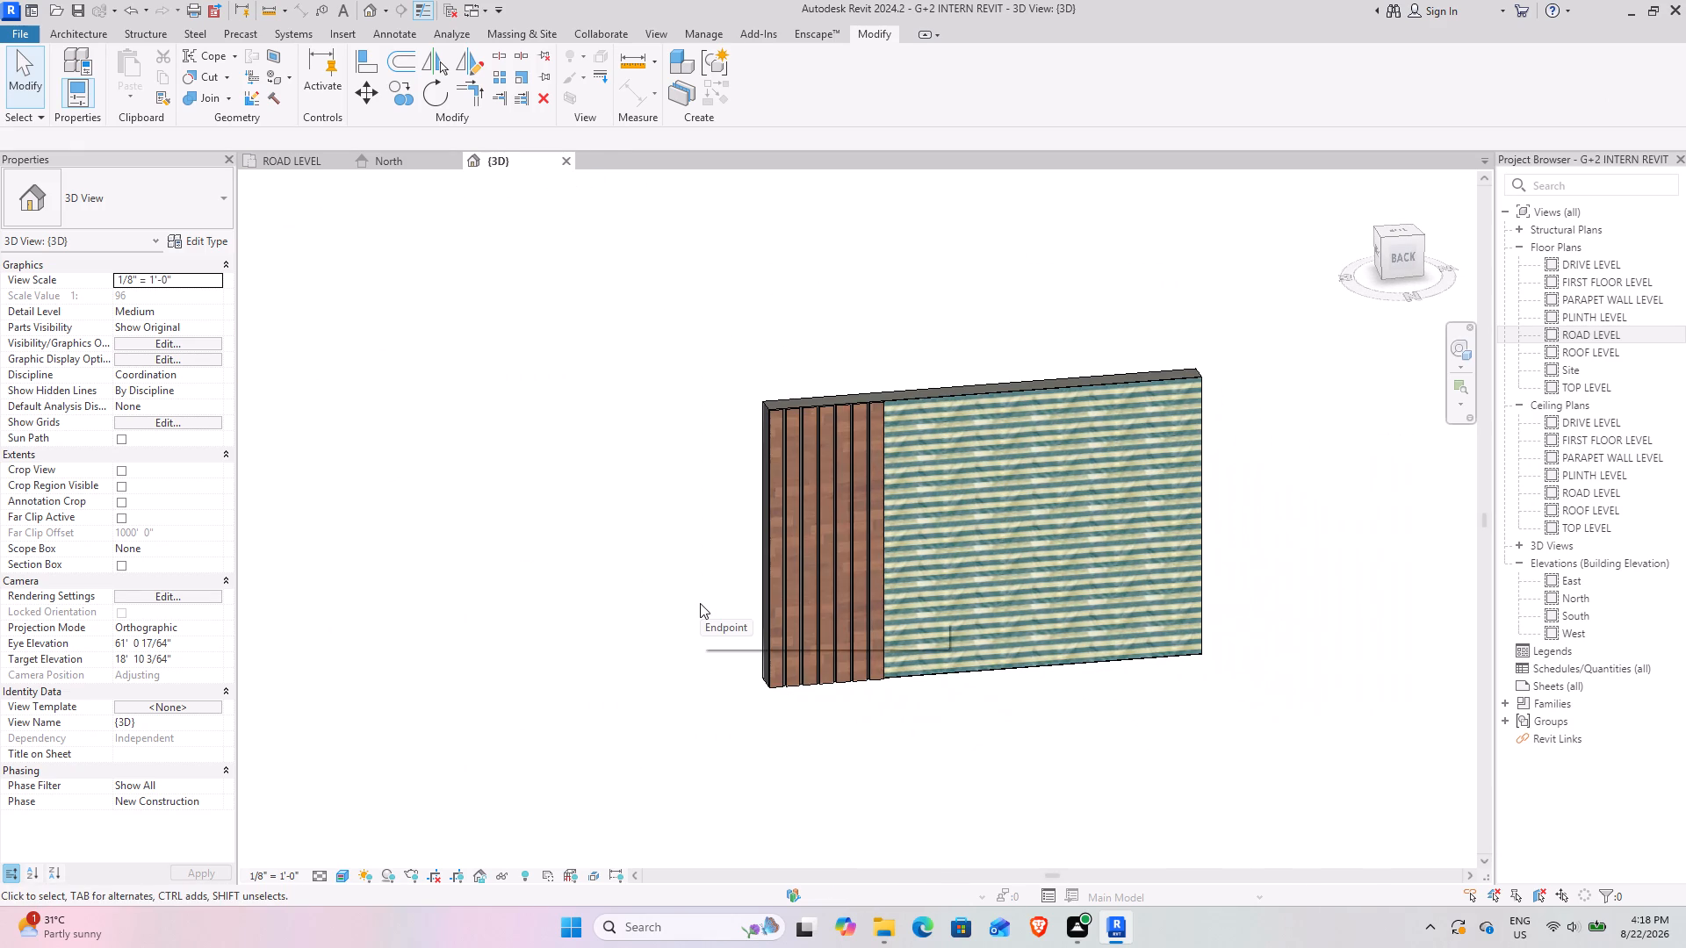
{"action": "scroll", "coordinate": [991, 382], "scroll_direction": "up", "scroll_amount": 14}
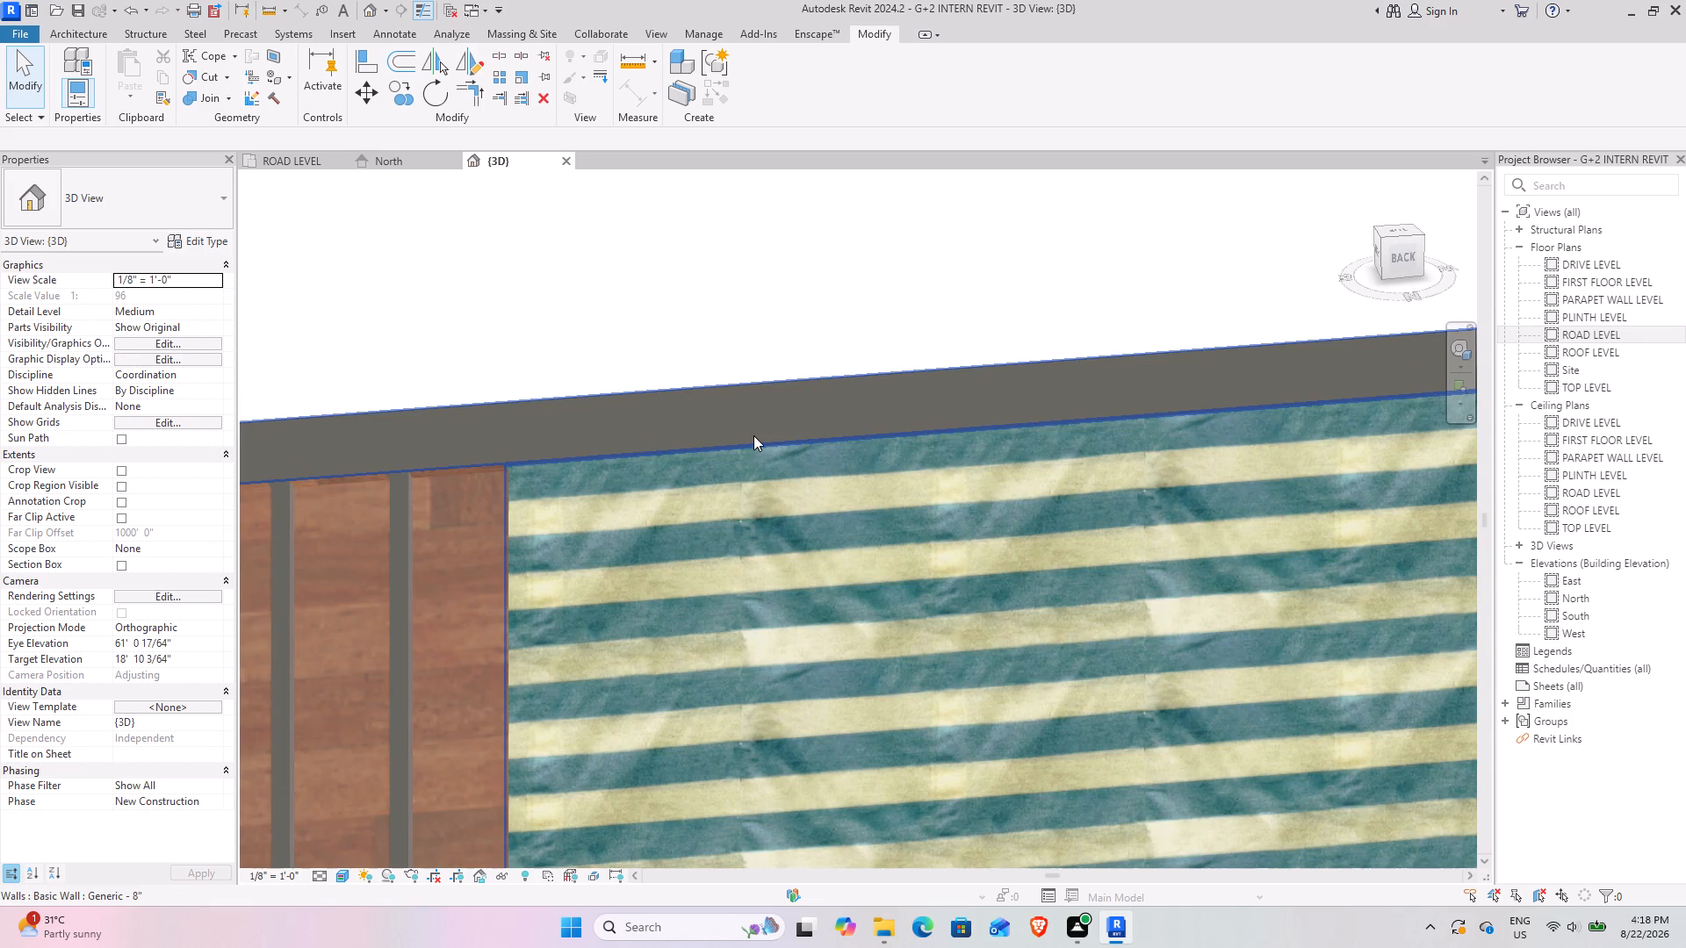
{"action": "scroll", "coordinate": [753, 435], "scroll_direction": "up", "scroll_amount": 4}
{"action": "scroll", "coordinate": [818, 660], "scroll_direction": "down", "scroll_amount": 16}
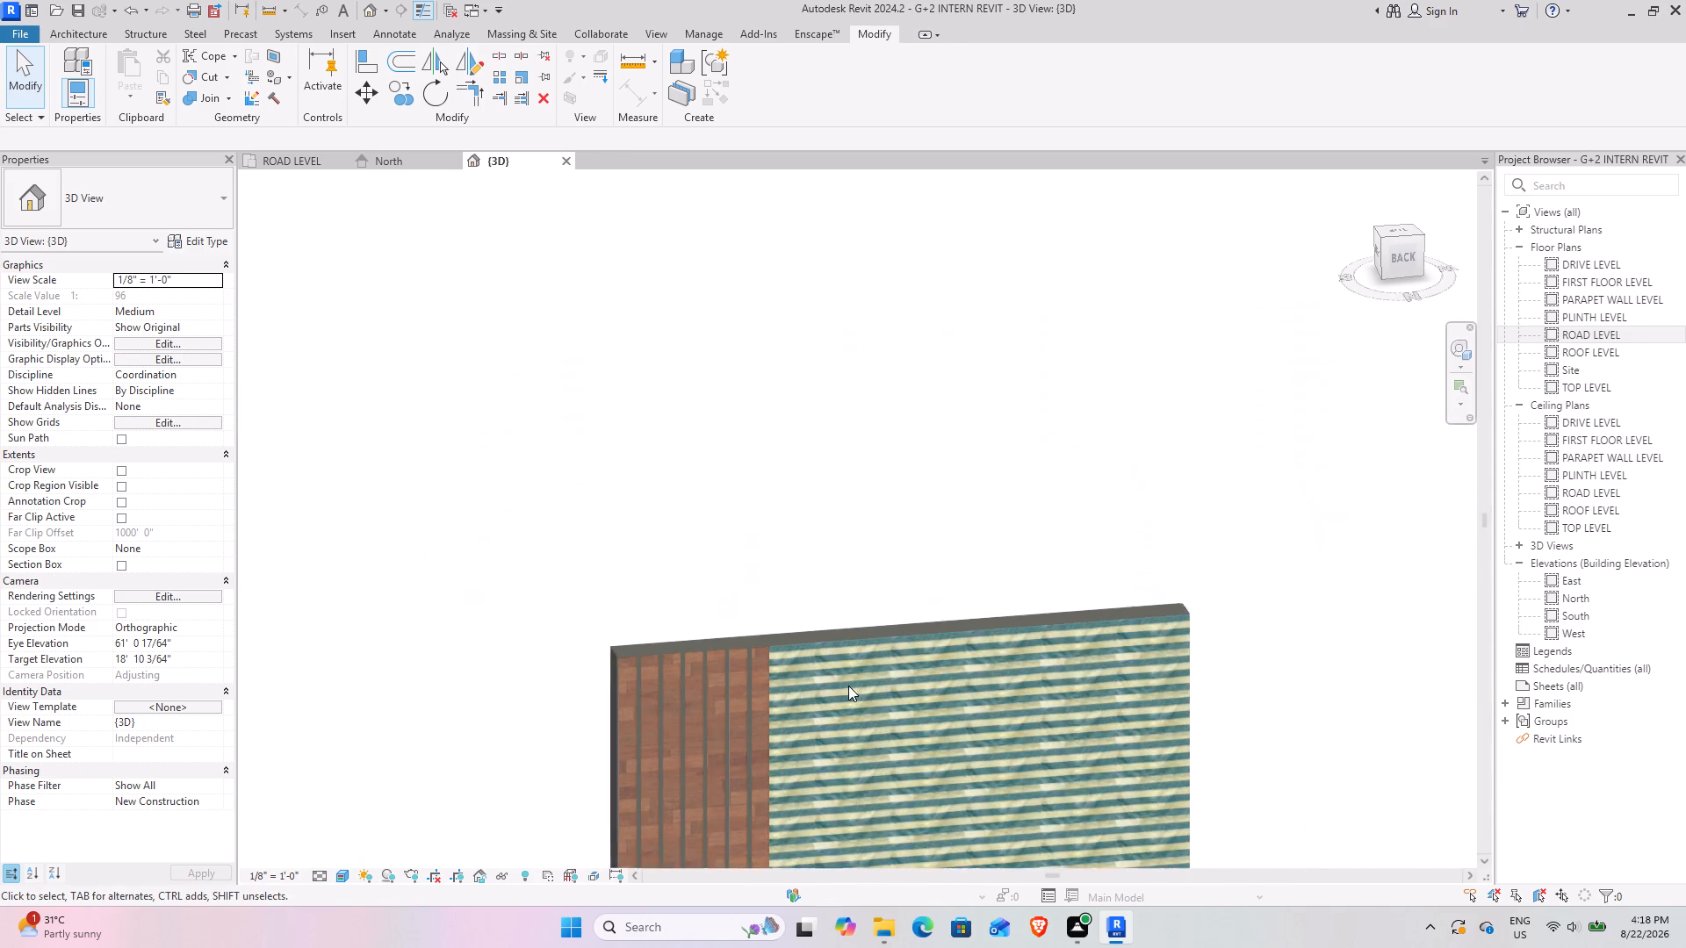
{"action": "middle_click_drag", "start_coordinate": [991, 687], "coordinate": [832, 440]}
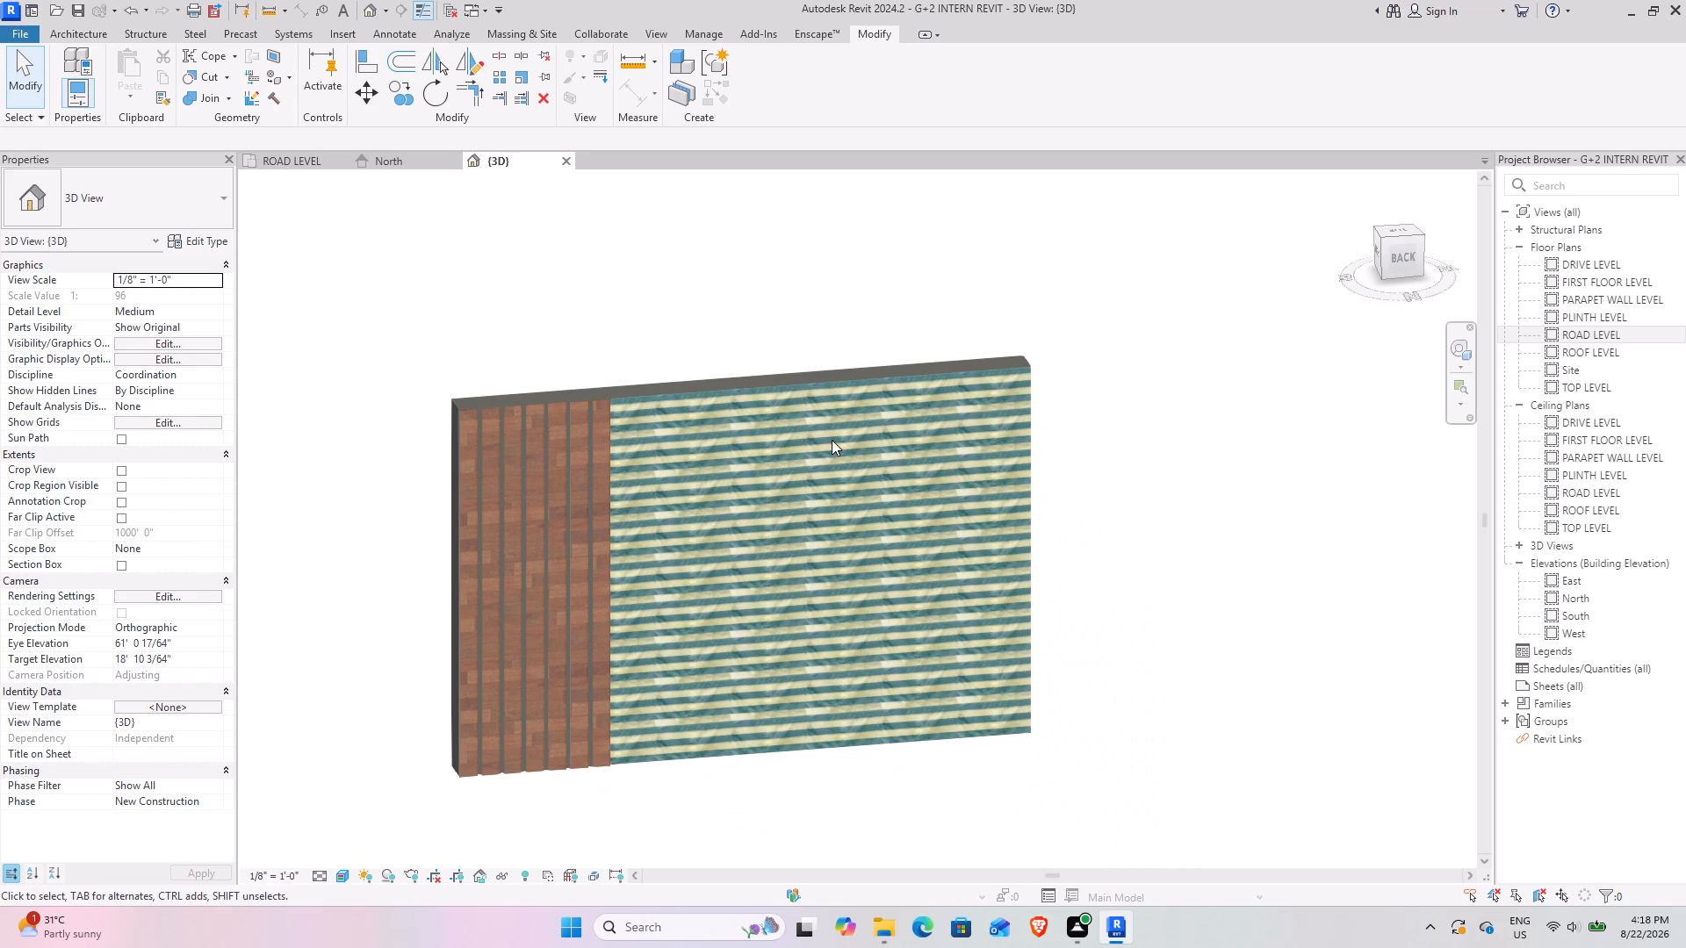
Examine the painted area and wood slats straight on in the back view of the wall.
{"action": "scroll", "coordinate": [604, 607], "scroll_direction": "down", "scroll_amount": 2}
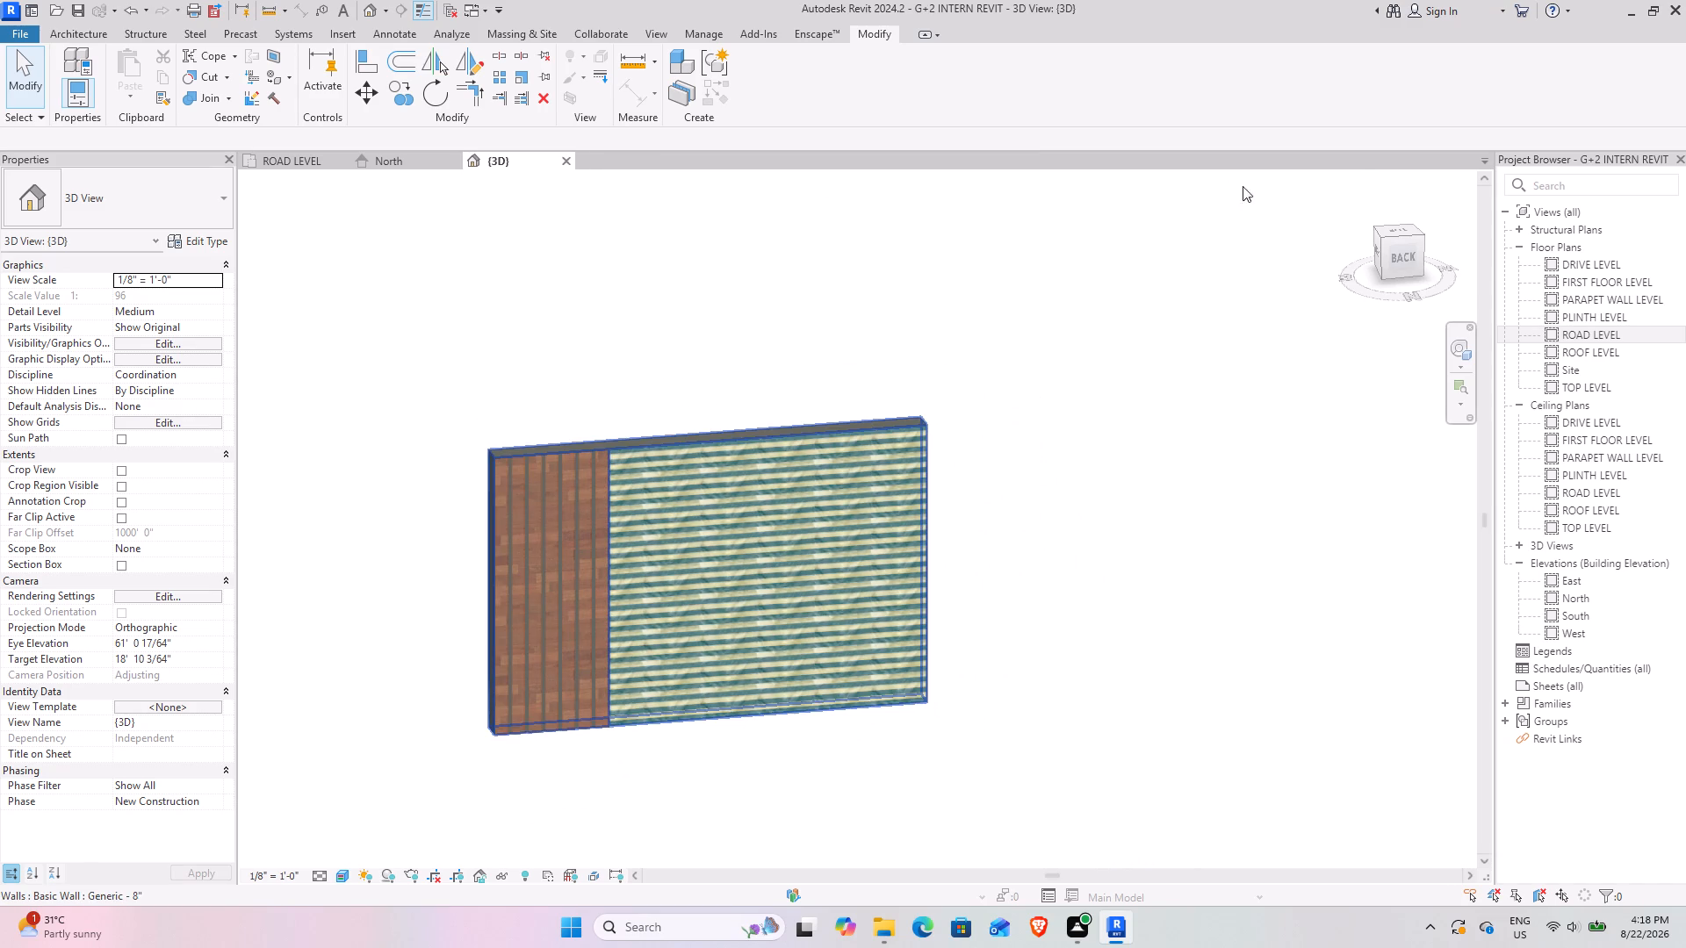
{"action": "left_click", "coordinate": [1404, 254]}
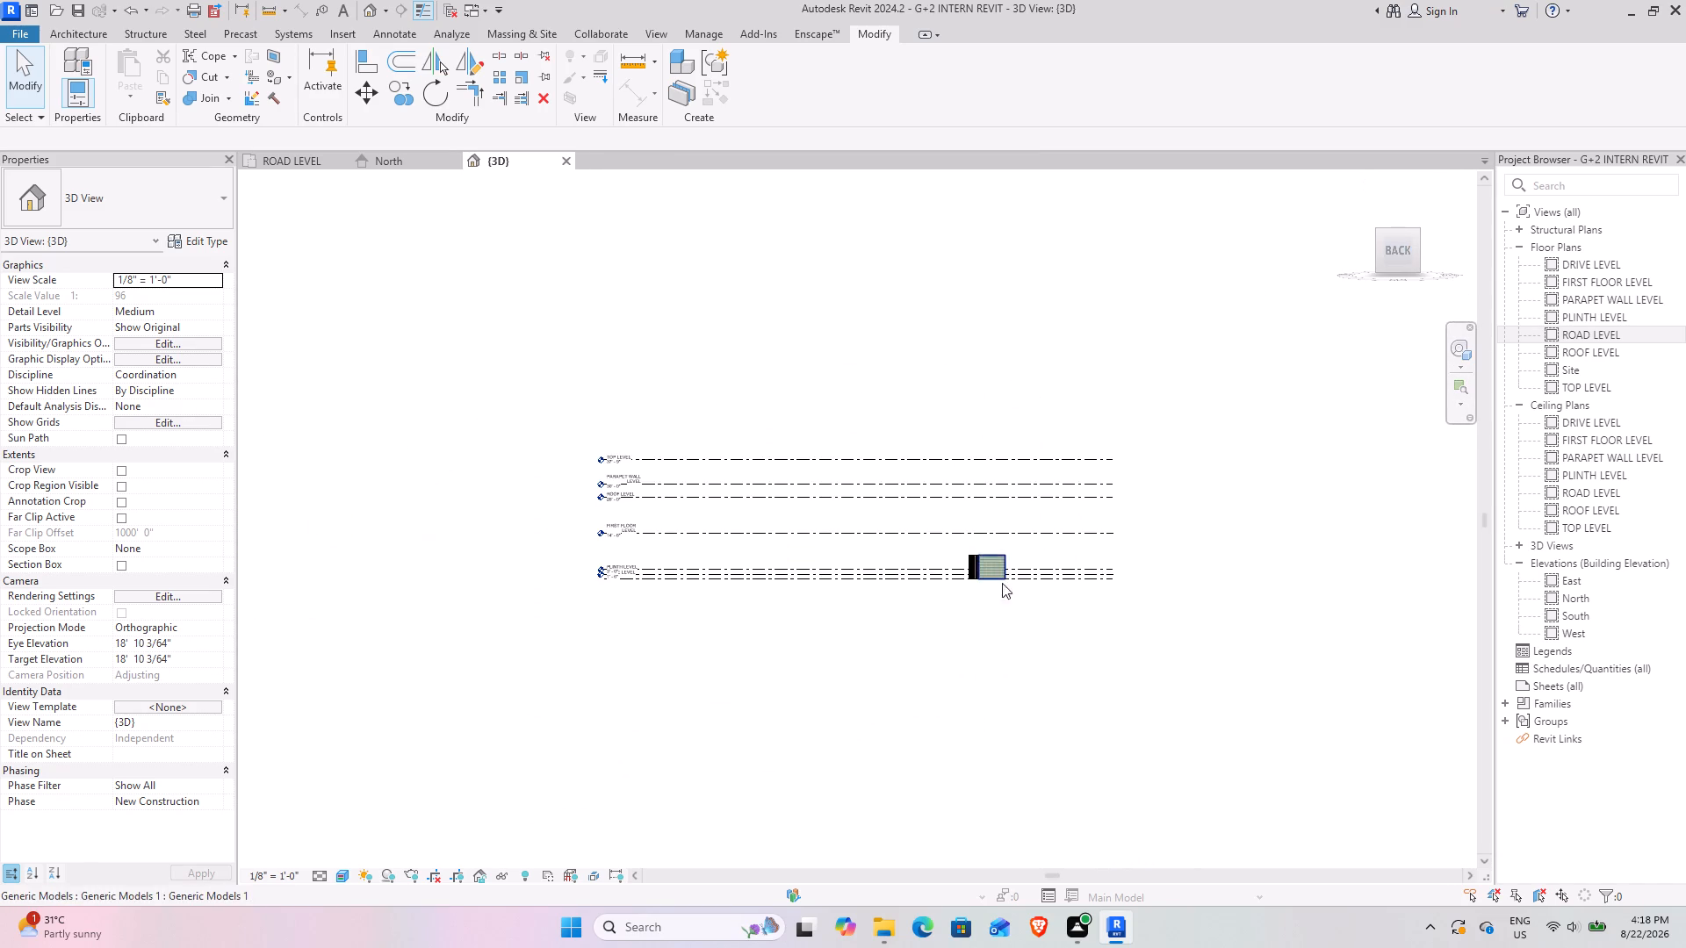
{"action": "scroll", "coordinate": [949, 554], "scroll_direction": "up", "scroll_amount": 4}
{"action": "scroll", "coordinate": [990, 568], "scroll_direction": "up", "scroll_amount": 17}
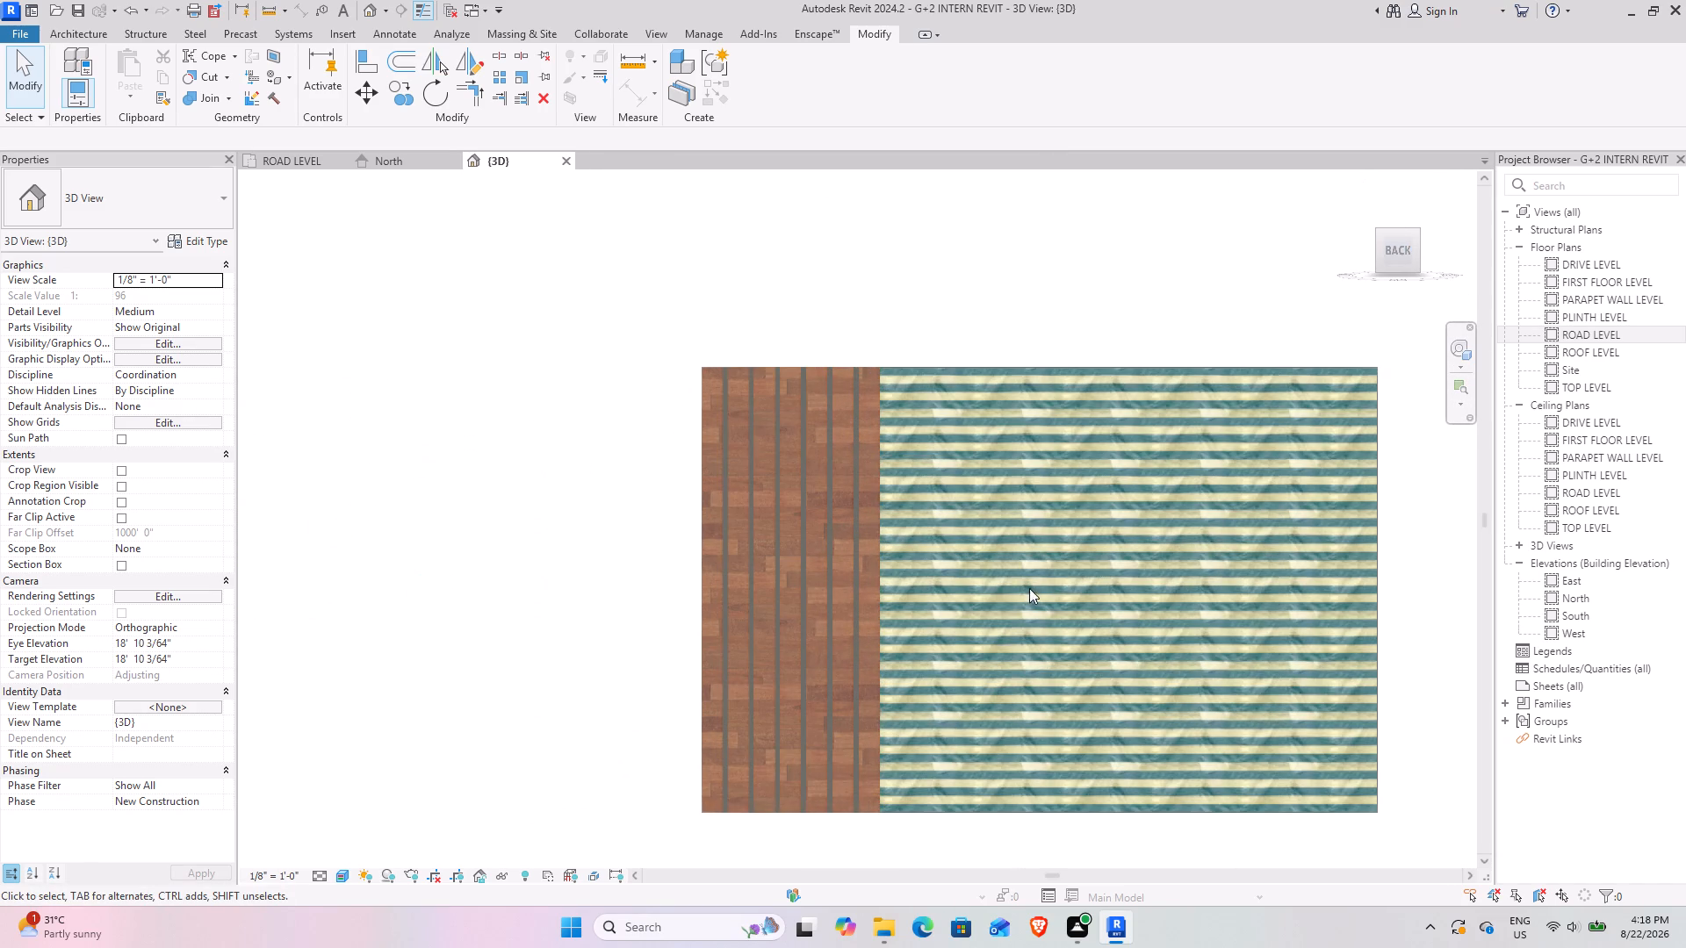
{"action": "middle_click_drag", "start_coordinate": [983, 598], "coordinate": [853, 571]}
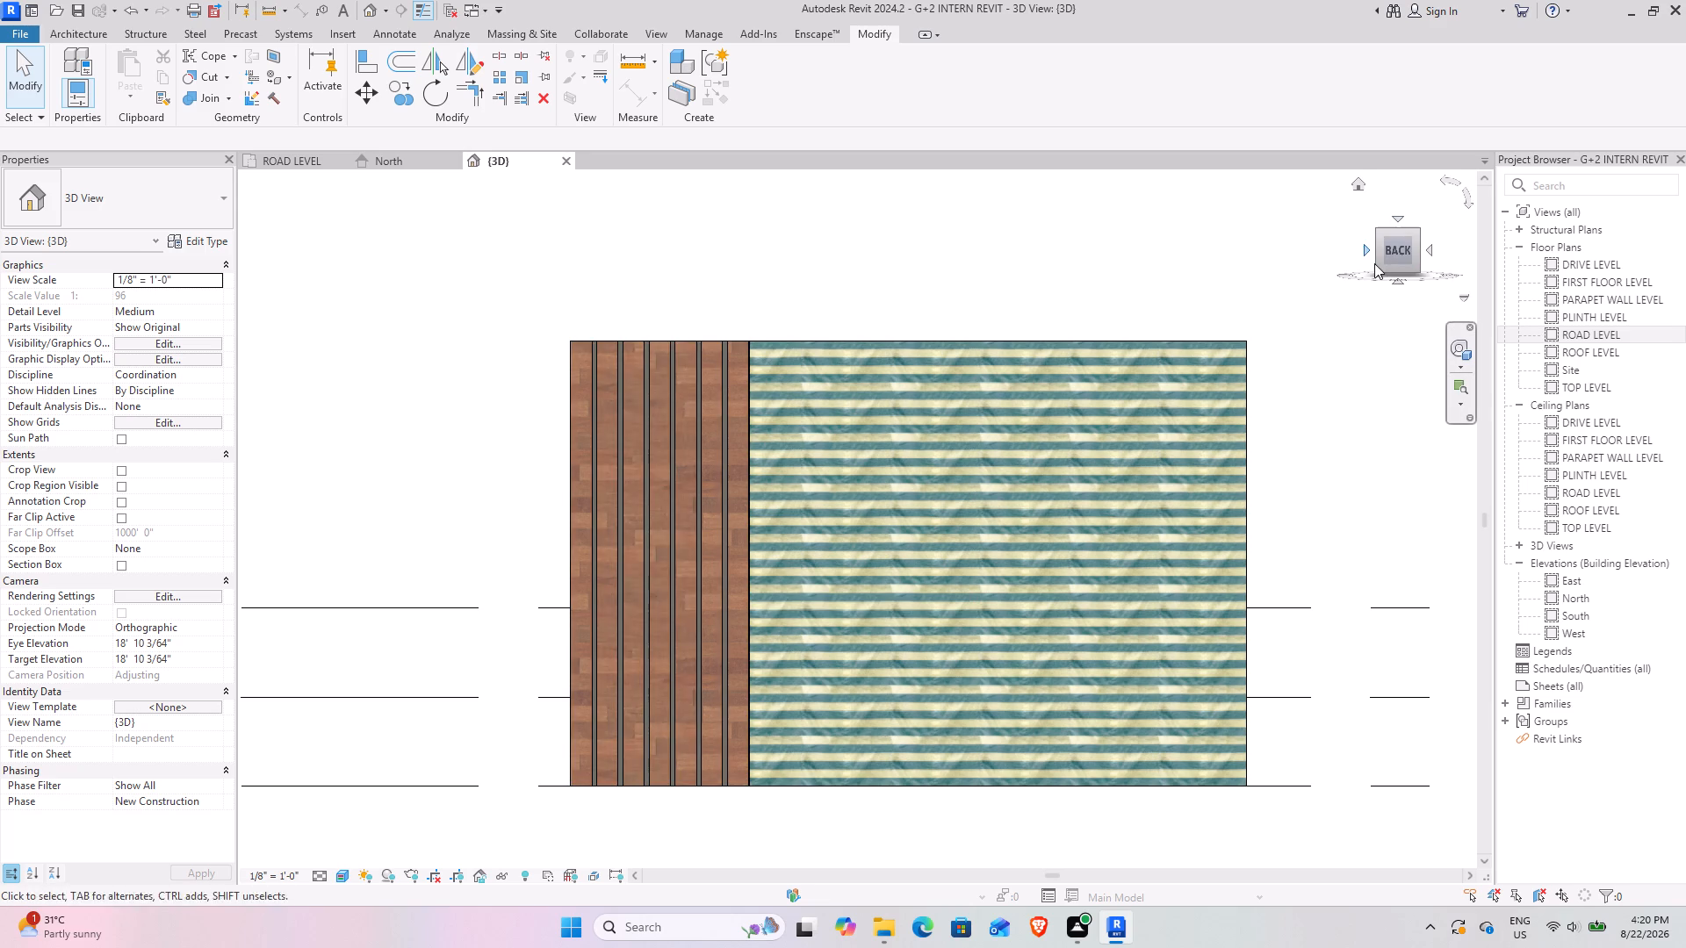
{"action": "left_click", "coordinate": [1412, 248]}
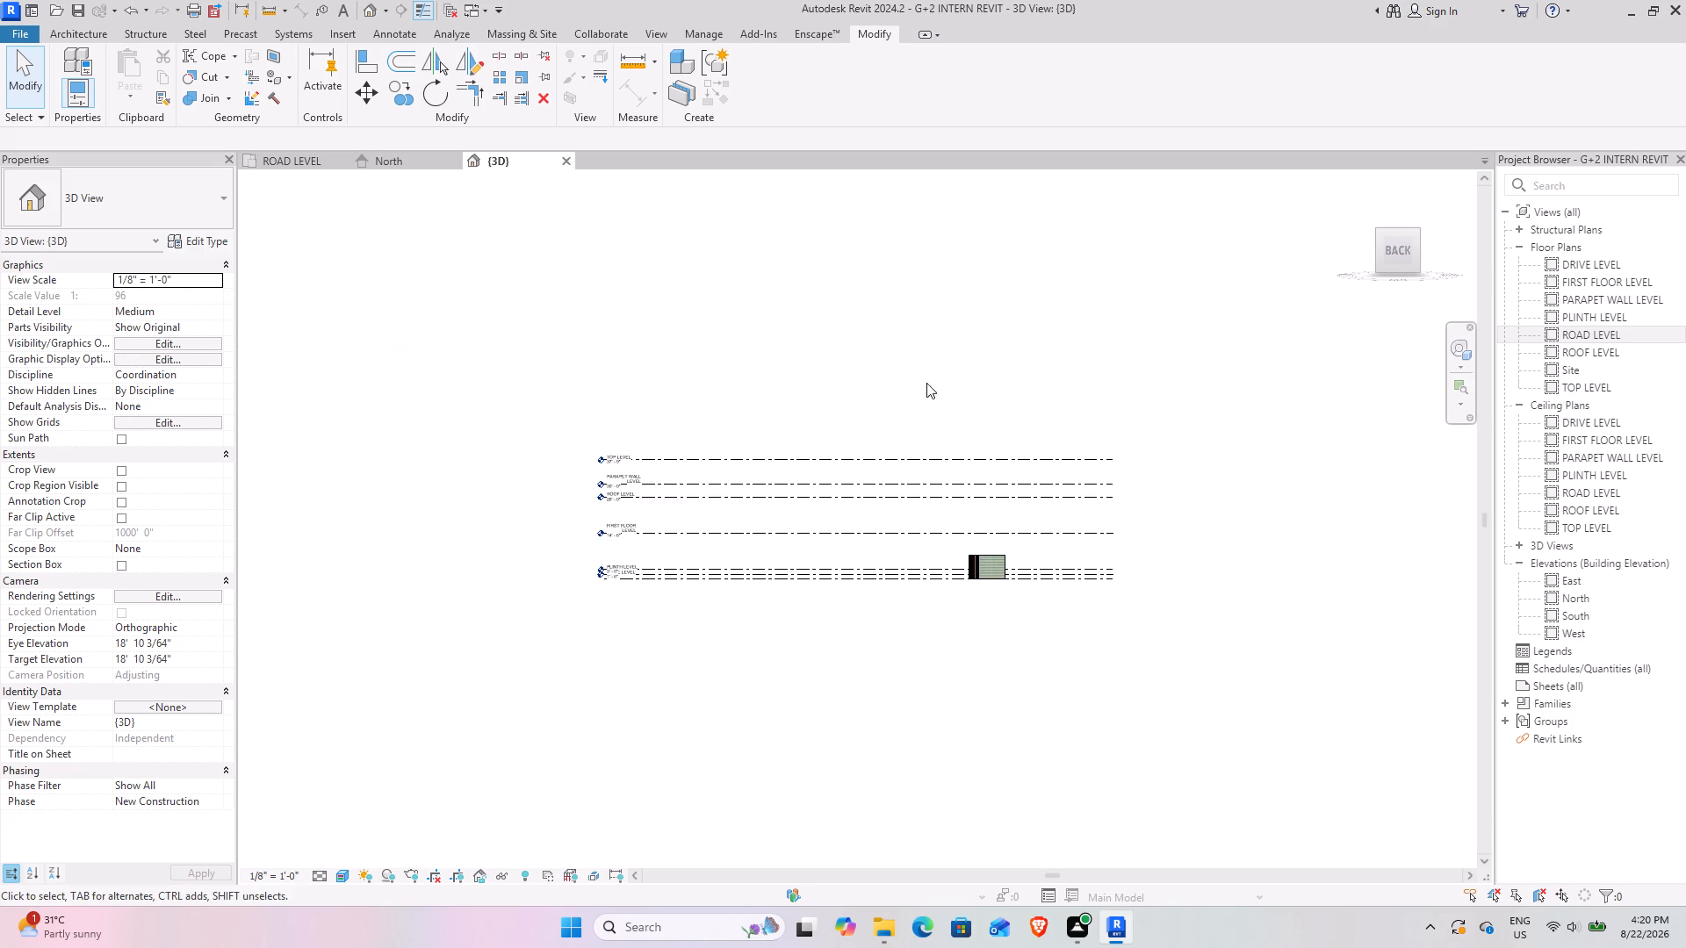
{"action": "scroll", "coordinate": [980, 561], "scroll_direction": "up", "scroll_amount": 19}
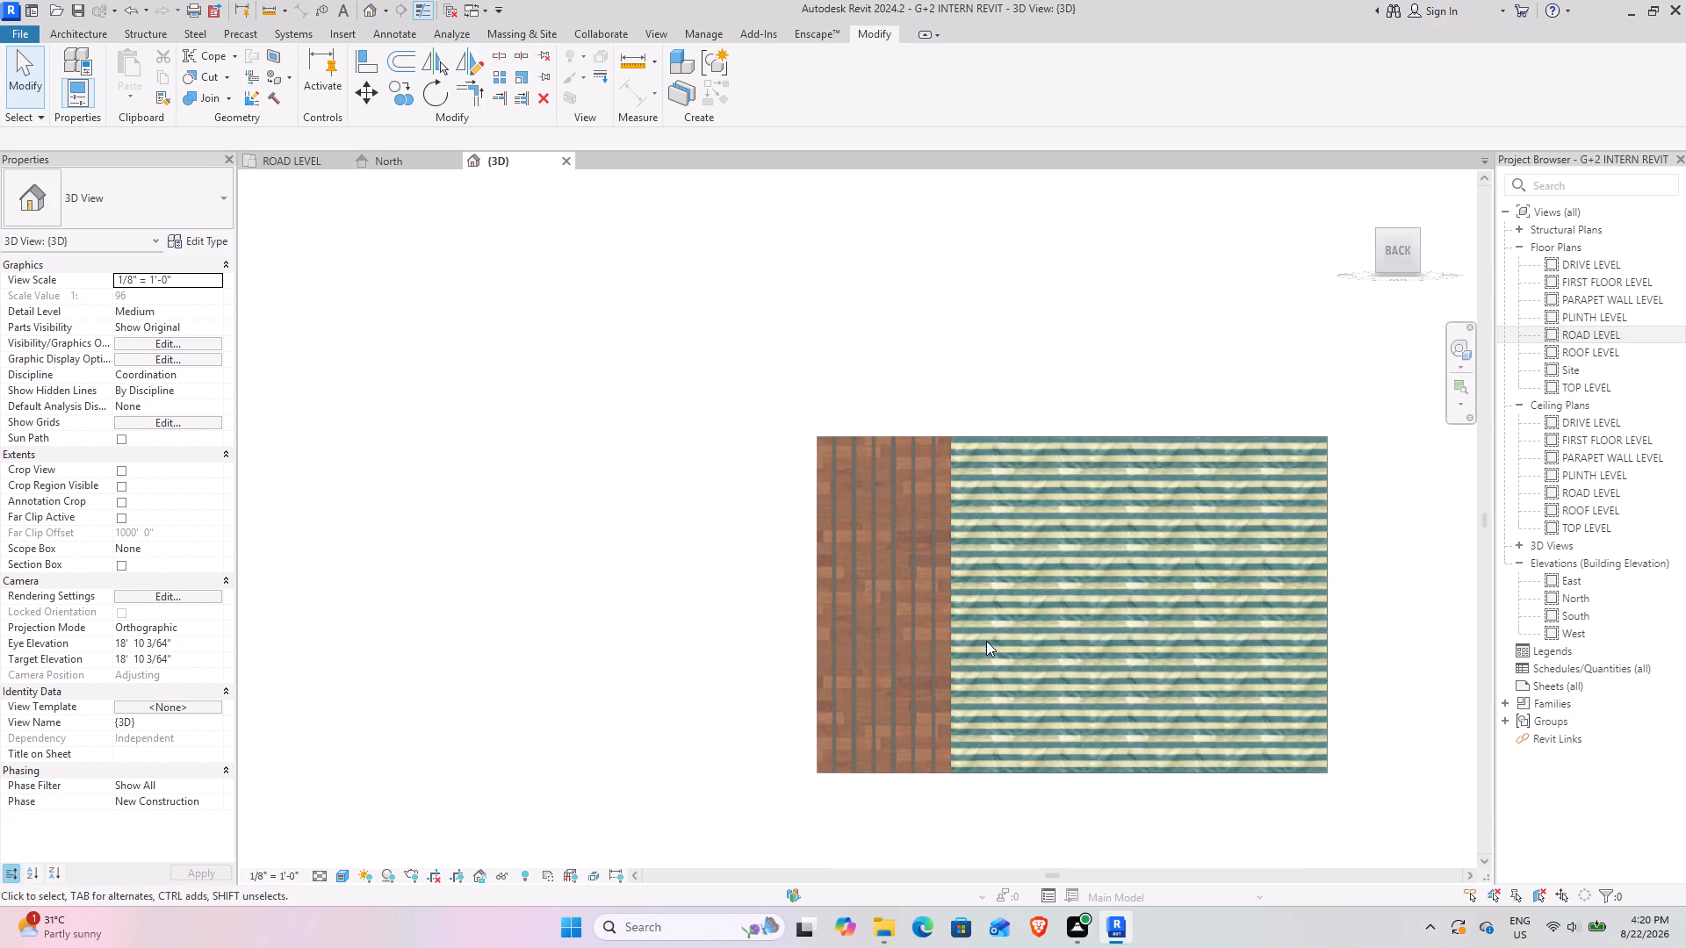
{"action": "scroll", "coordinate": [1005, 623], "scroll_direction": "up", "scroll_amount": 1}
{"action": "middle_click_drag", "start_coordinate": [1005, 621], "coordinate": [873, 597]}
{"action": "scroll", "coordinate": [937, 606], "scroll_direction": "up", "scroll_amount": 1}
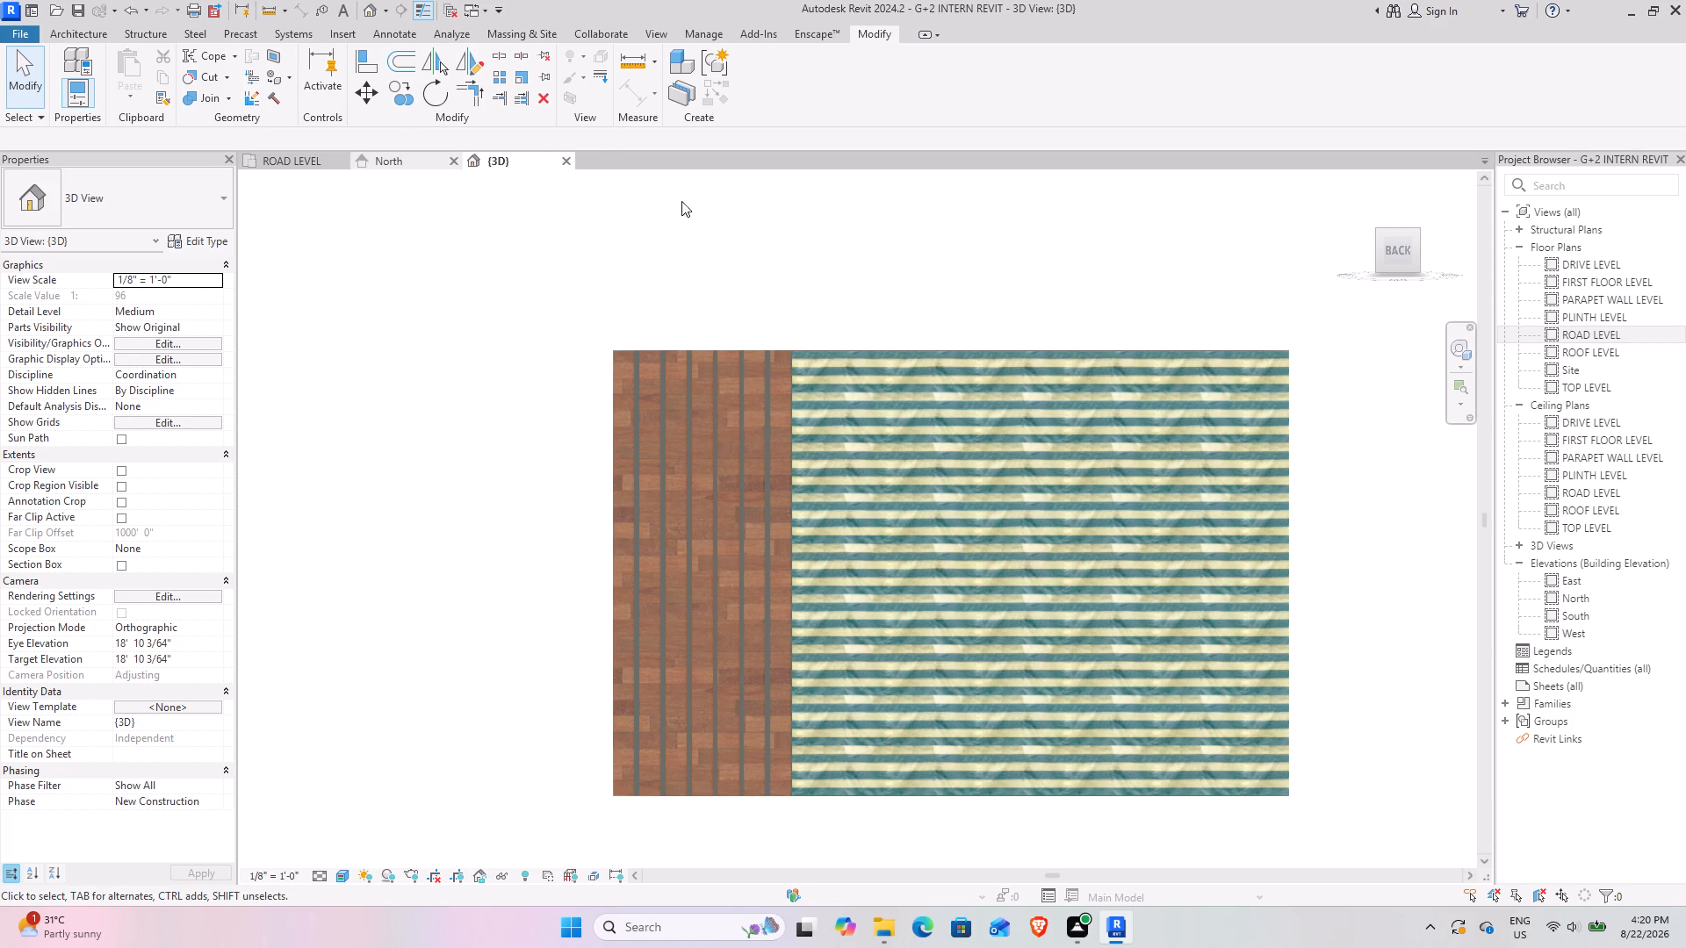
Start an in-place model in the Generic Models category, keeping the default name.
{"action": "left_click", "coordinate": [80, 36]}
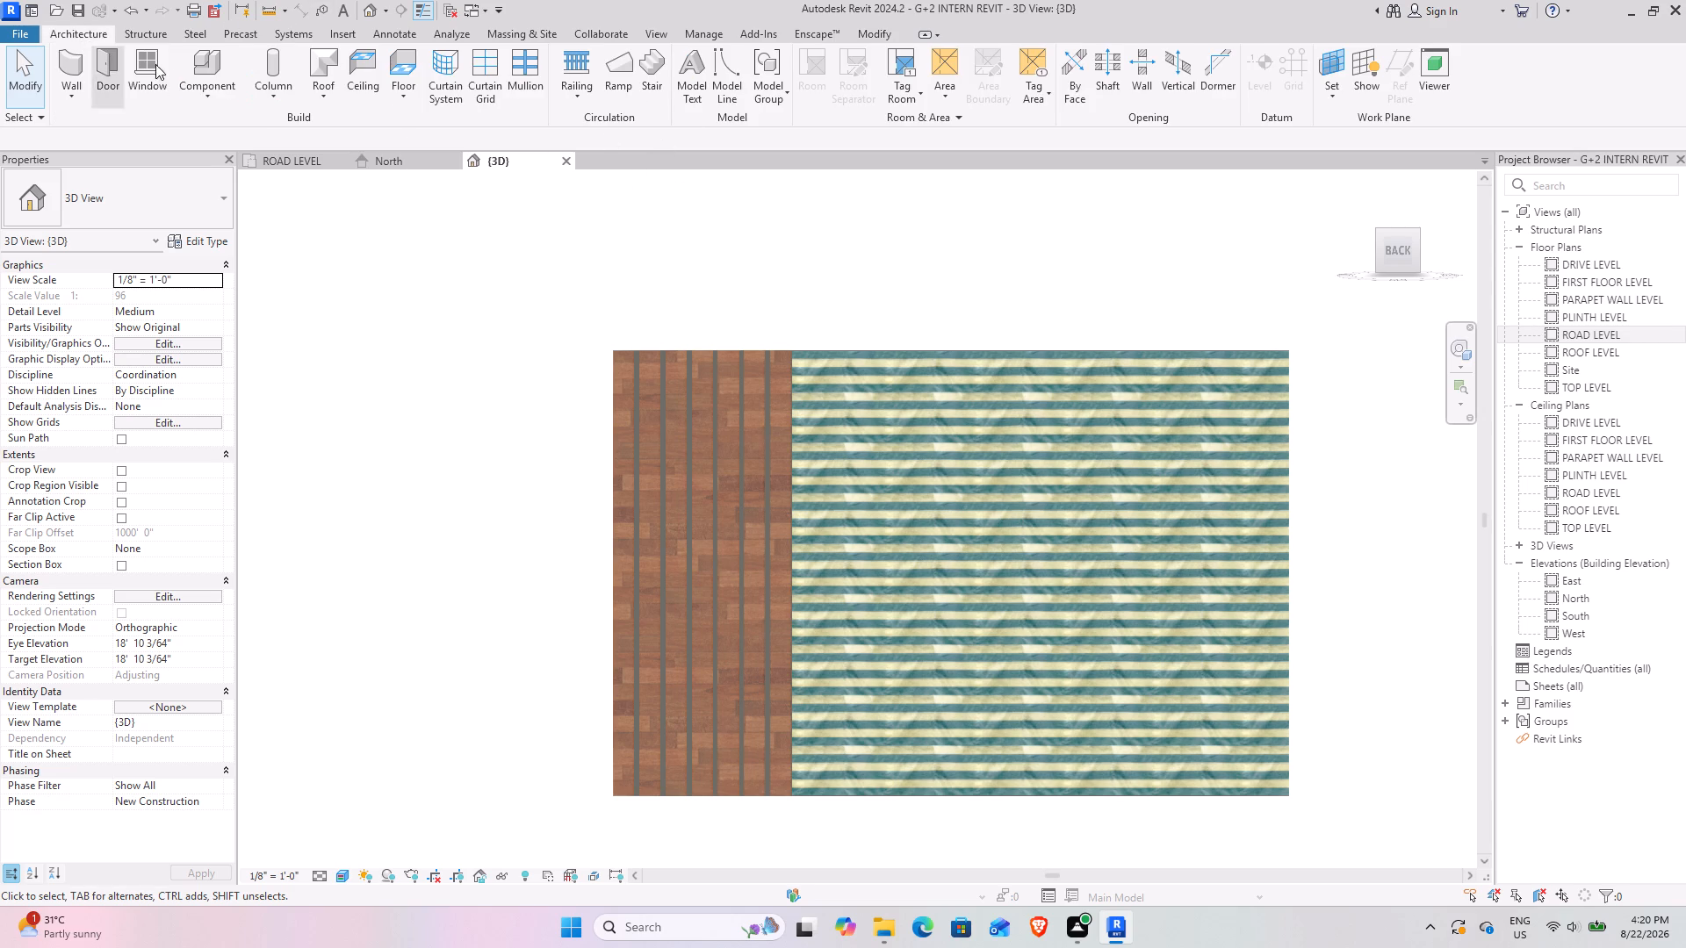
{"action": "left_click", "coordinate": [210, 89]}
{"action": "left_click", "coordinate": [246, 158]}
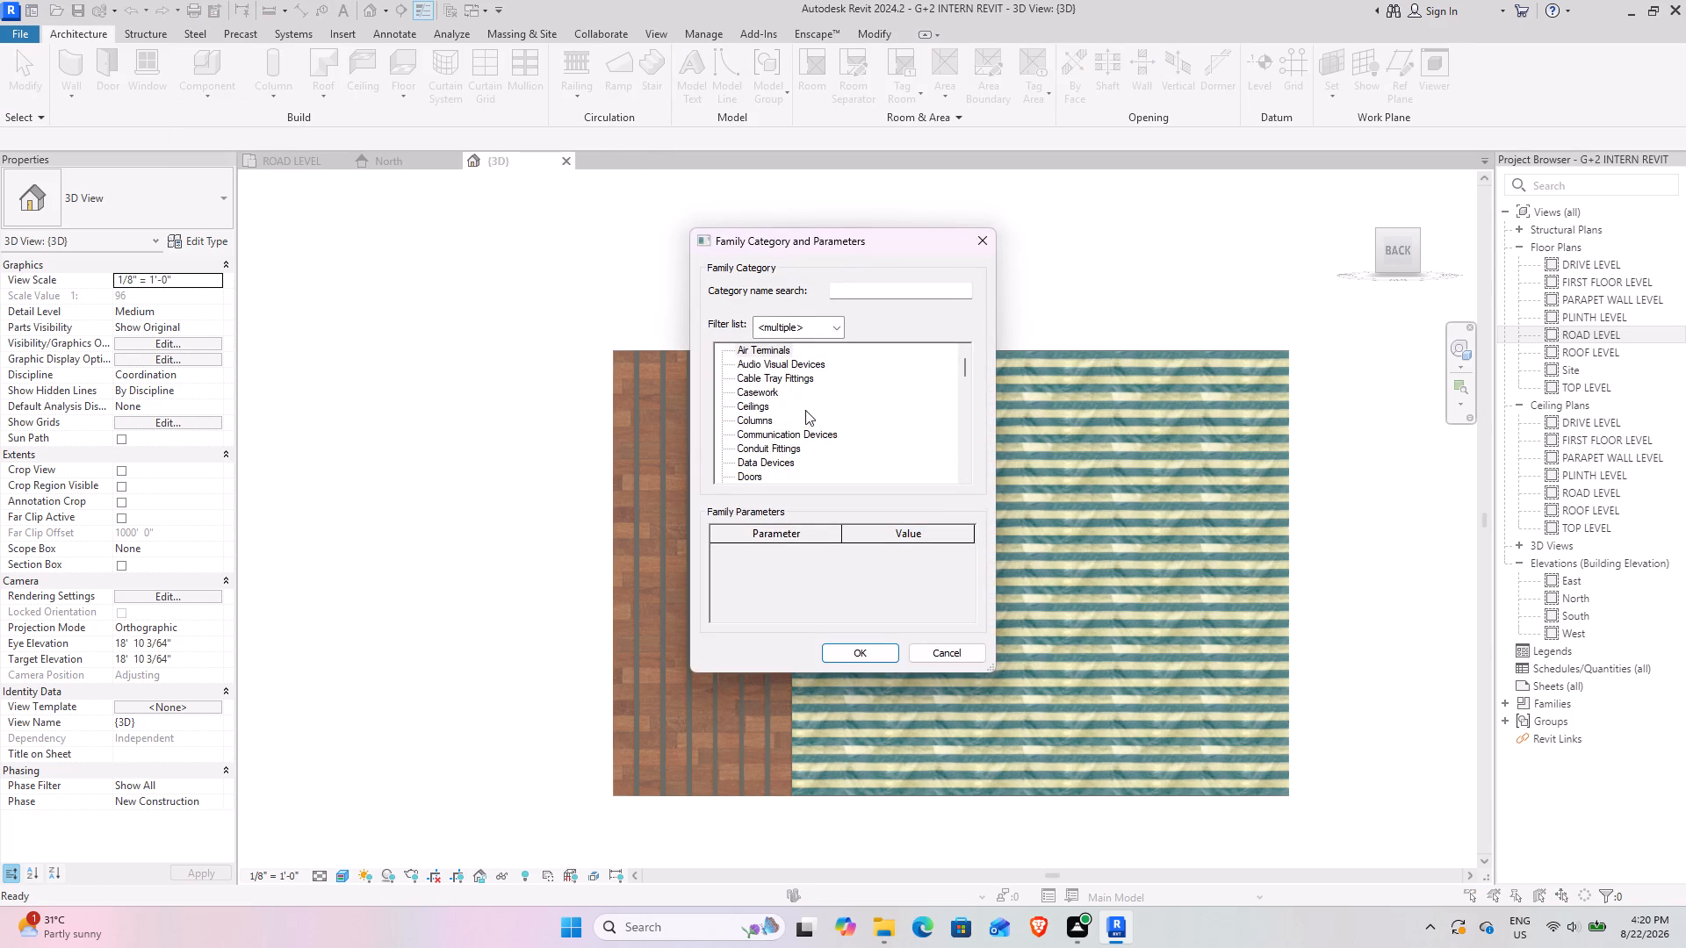
{"action": "left_click", "coordinate": [803, 415]}
{"action": "key", "text": "g"}
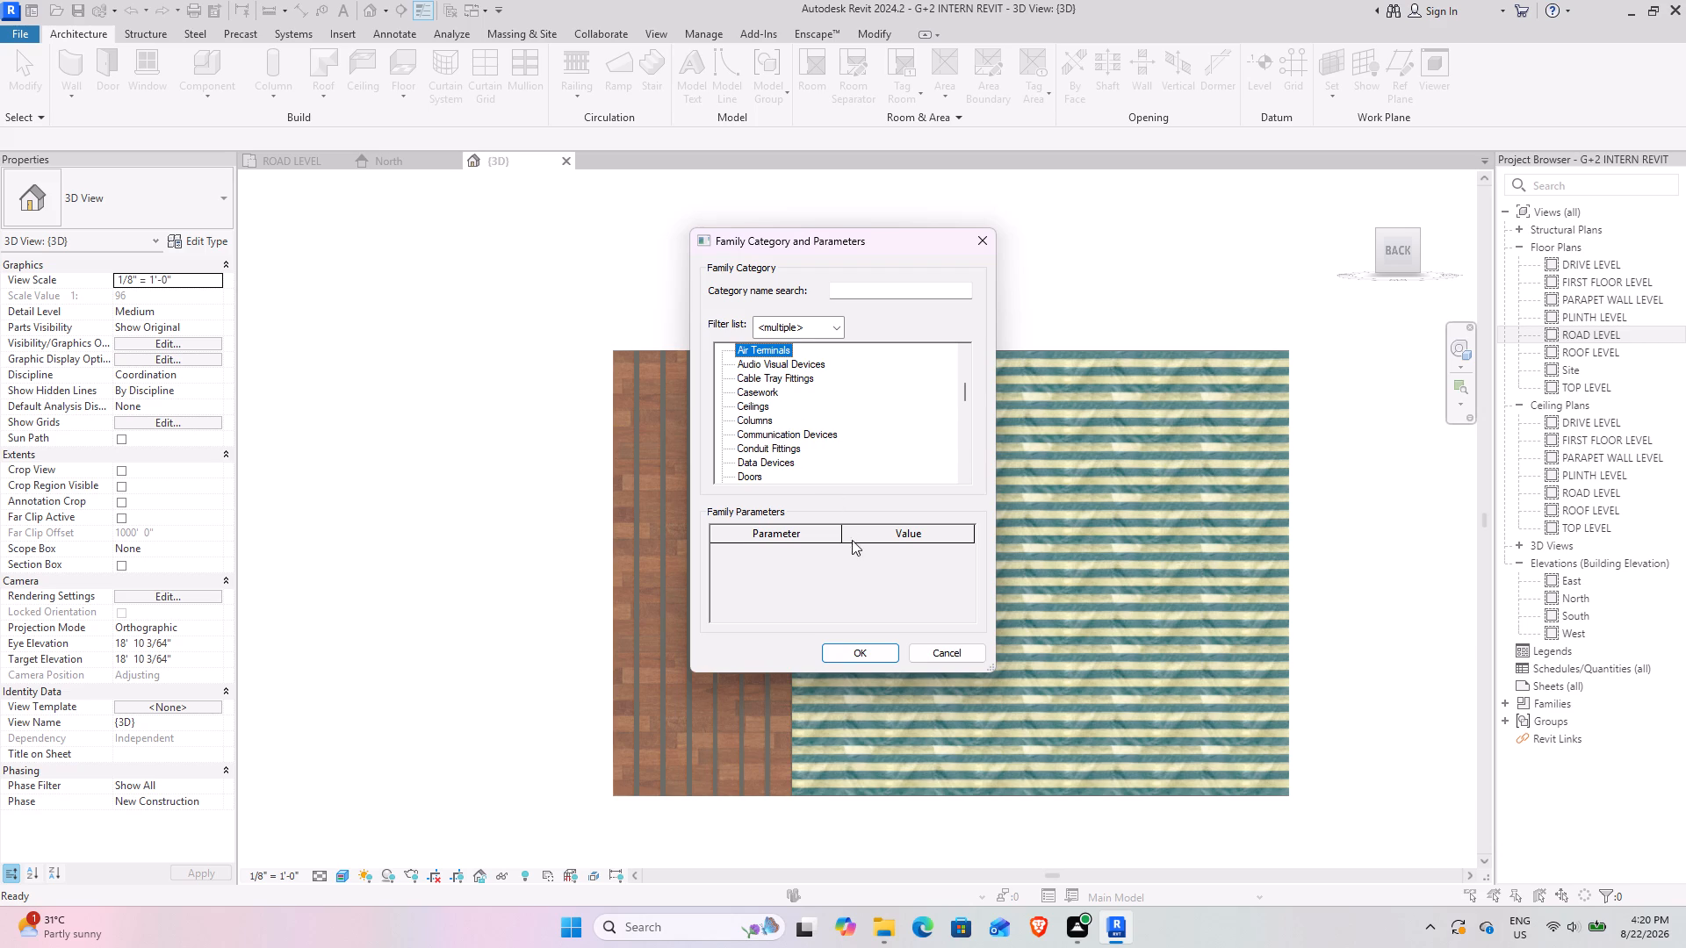
{"action": "left_click", "coordinate": [853, 658]}
{"action": "left_click", "coordinate": [845, 497]}
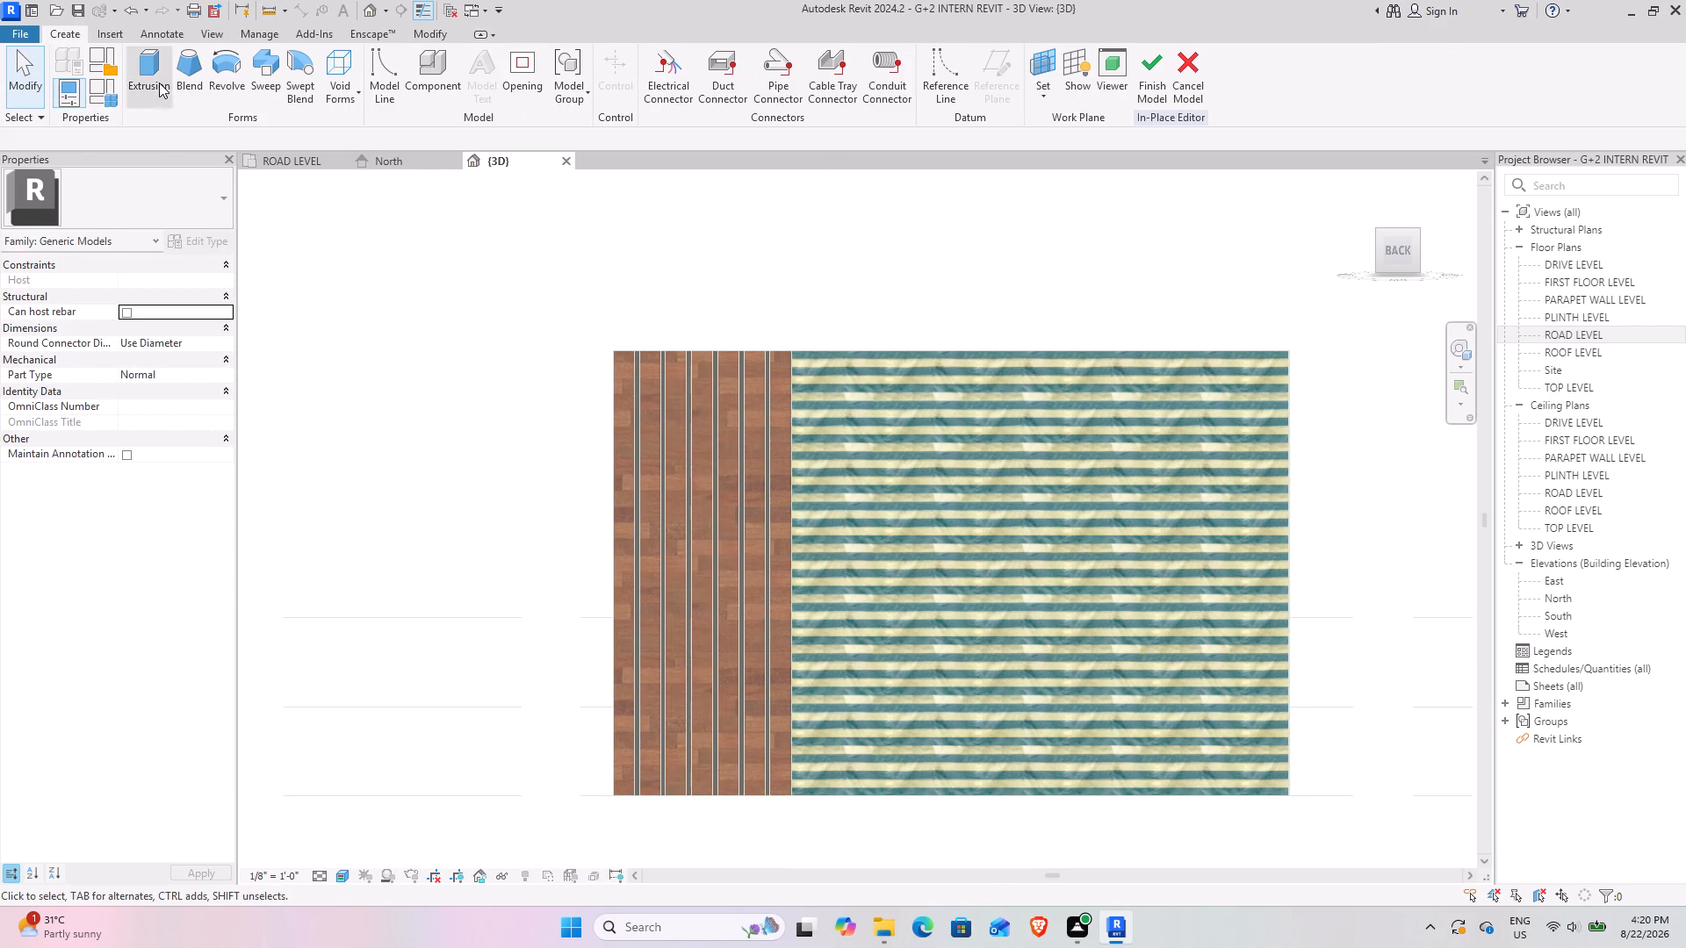
Start an extrusion on the wall's back plane and sketch a rectangle about 9'-2" by 1'-8 5/8" from the slats to the wall's far edge.
{"action": "left_click", "coordinate": [159, 83]}
{"action": "left_click", "coordinate": [817, 96]}
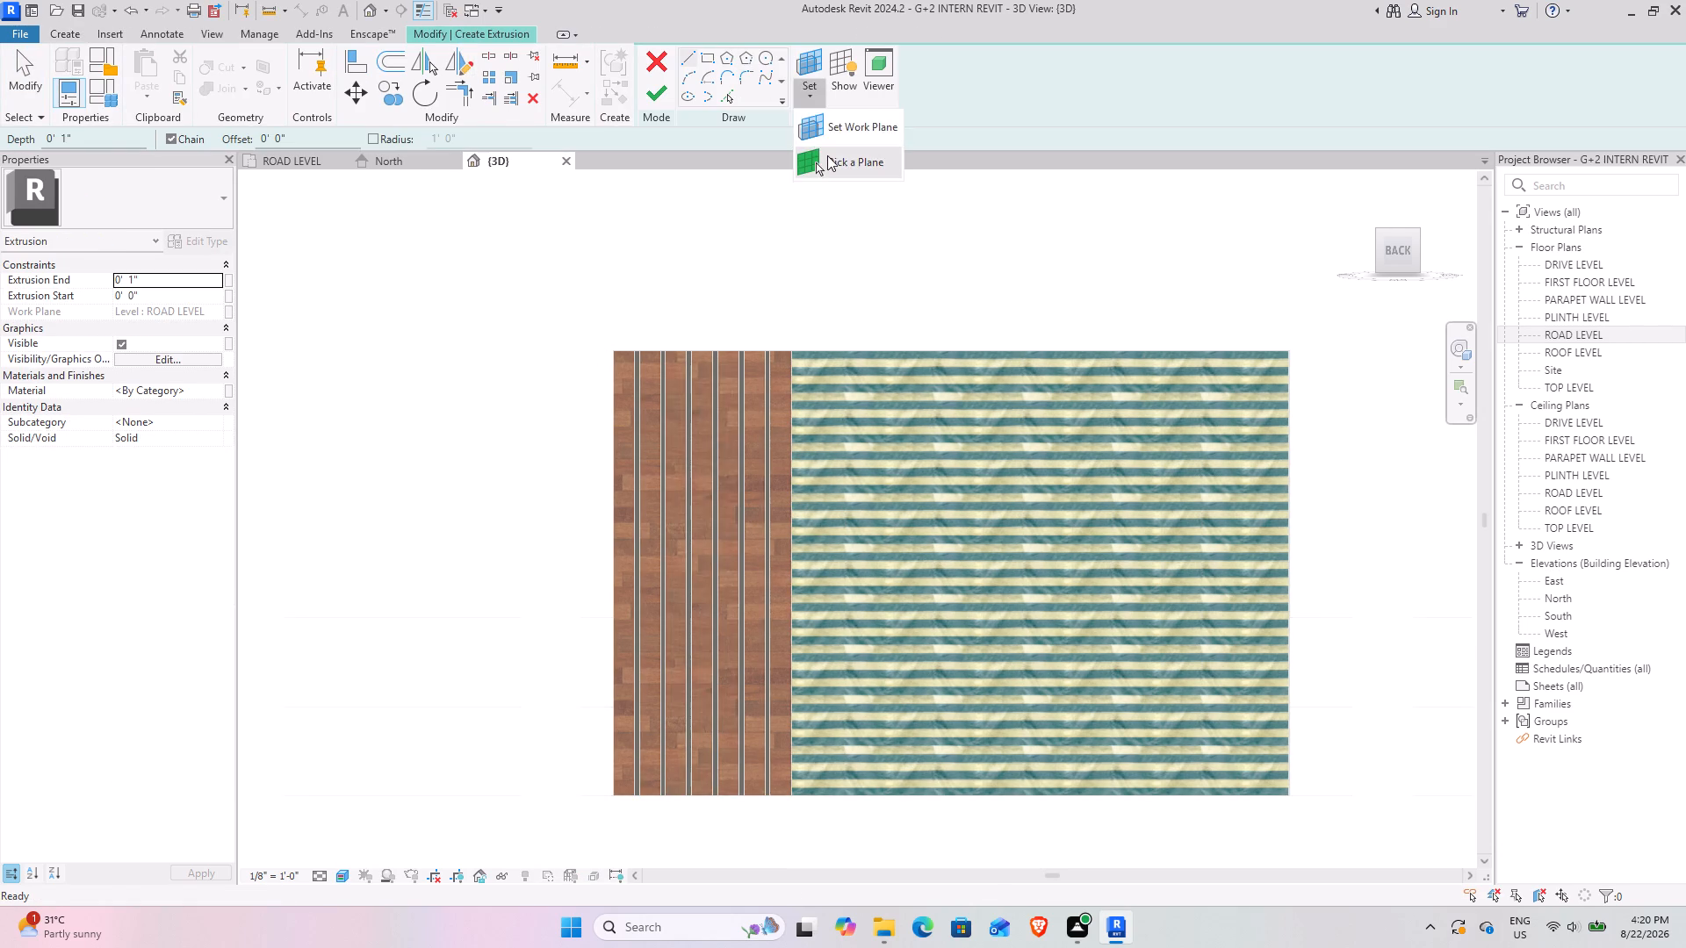
{"action": "left_click", "coordinate": [827, 155]}
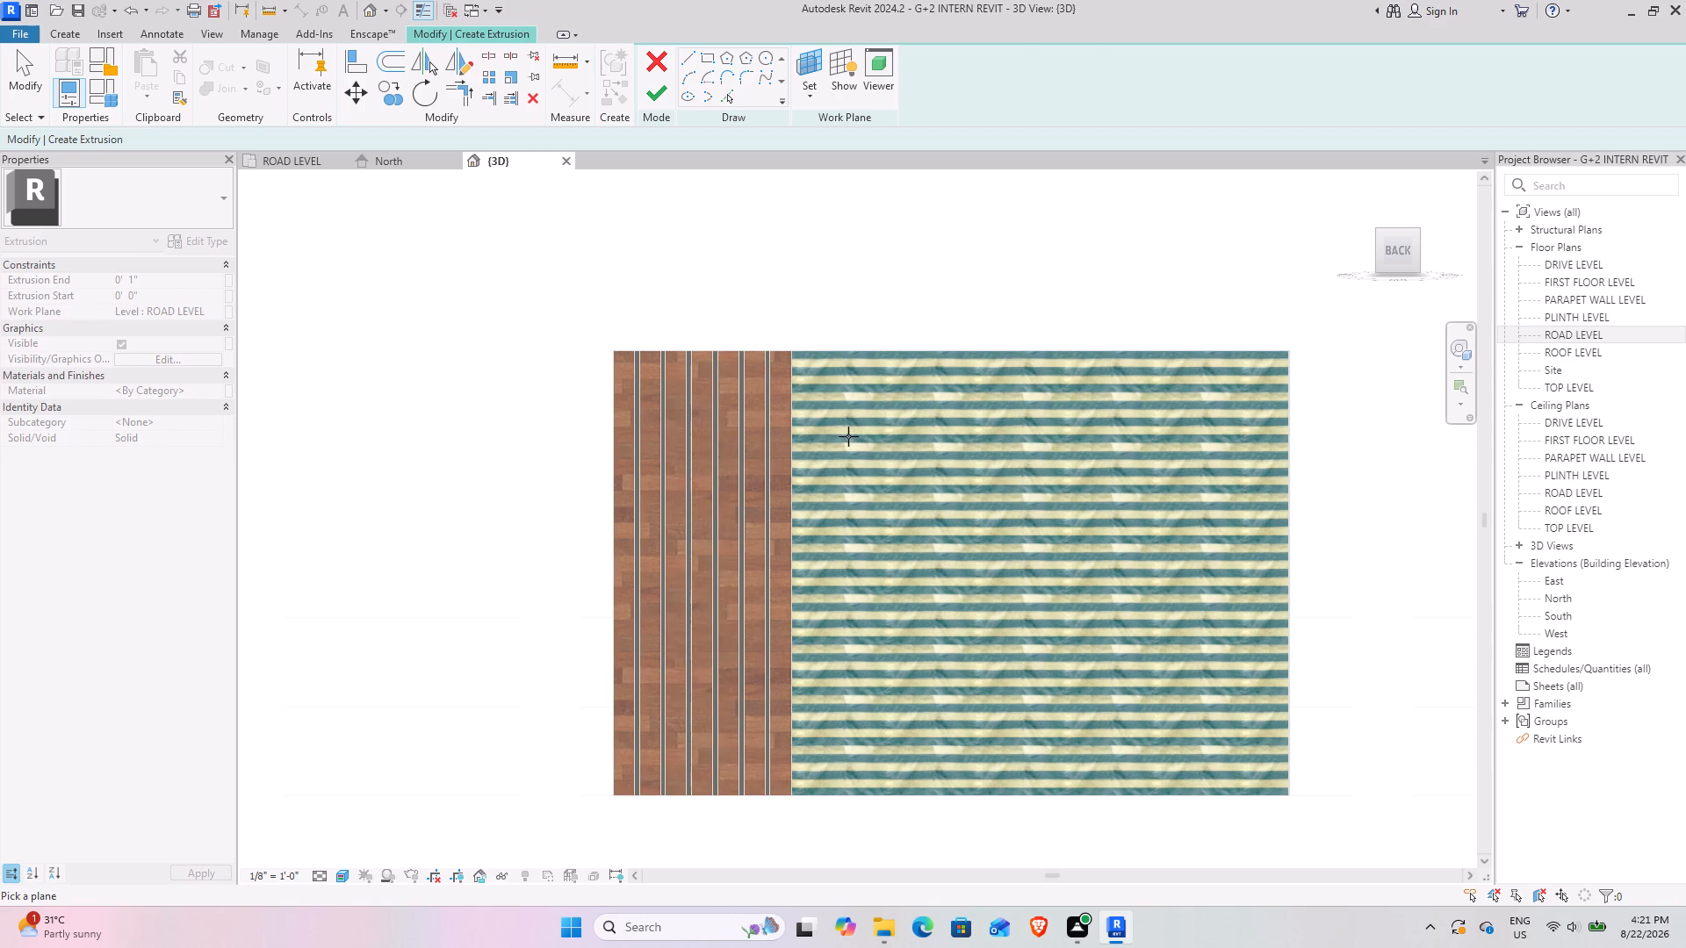
{"action": "left_click", "coordinate": [970, 353]}
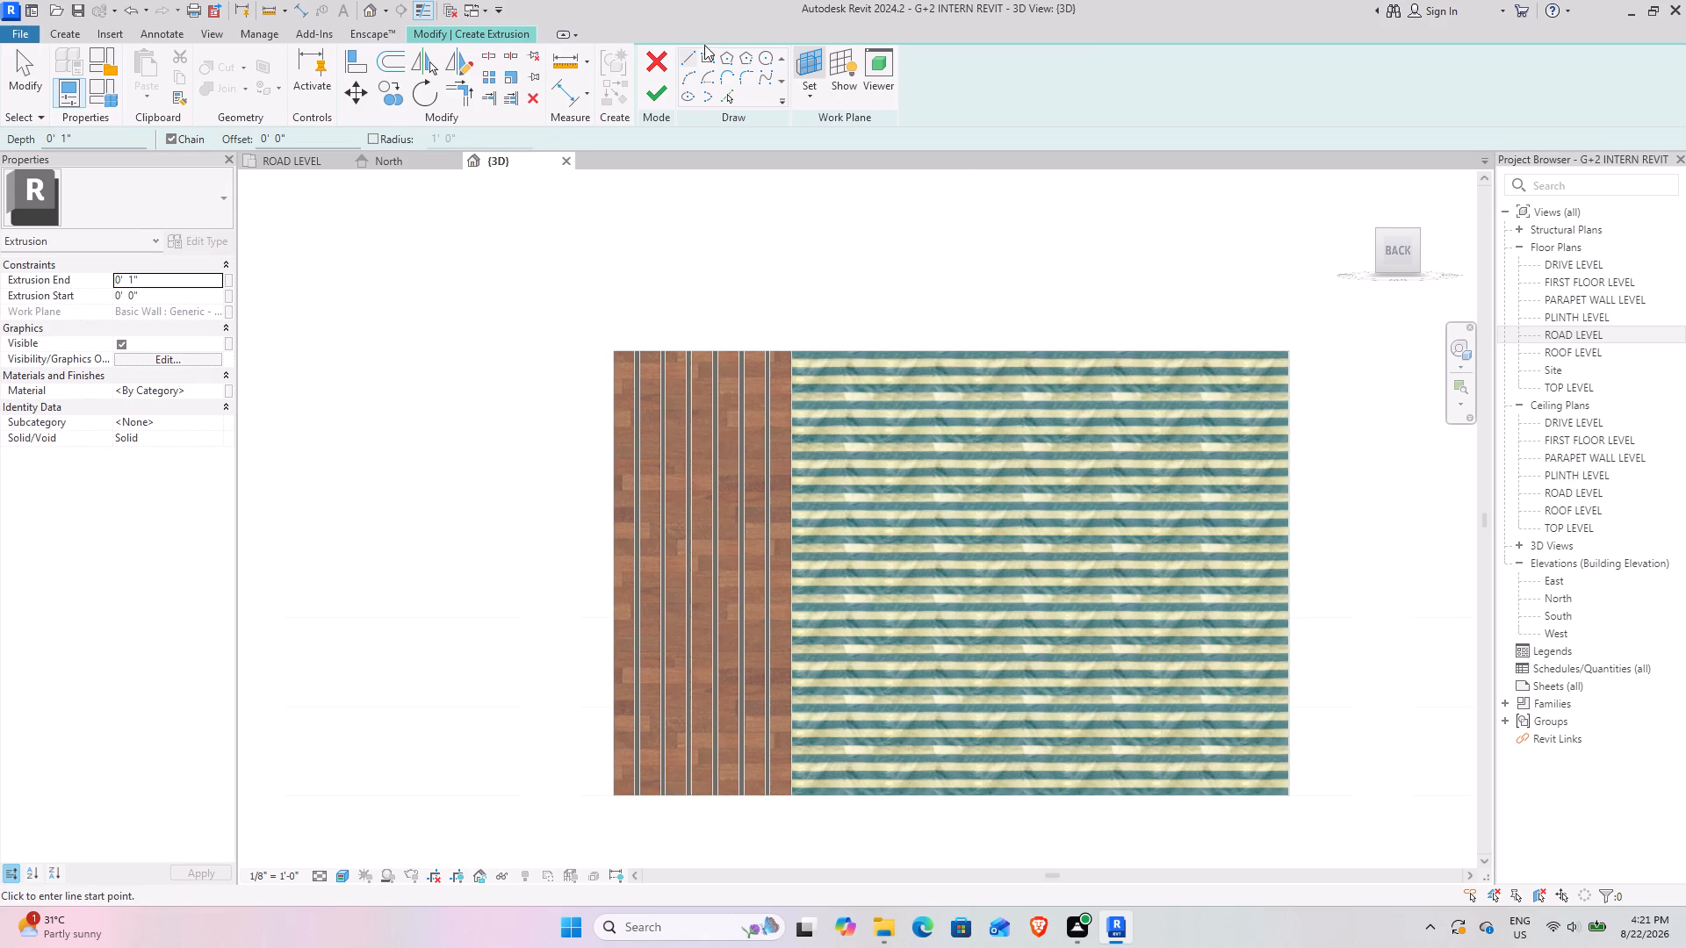
{"action": "left_click", "coordinate": [710, 55]}
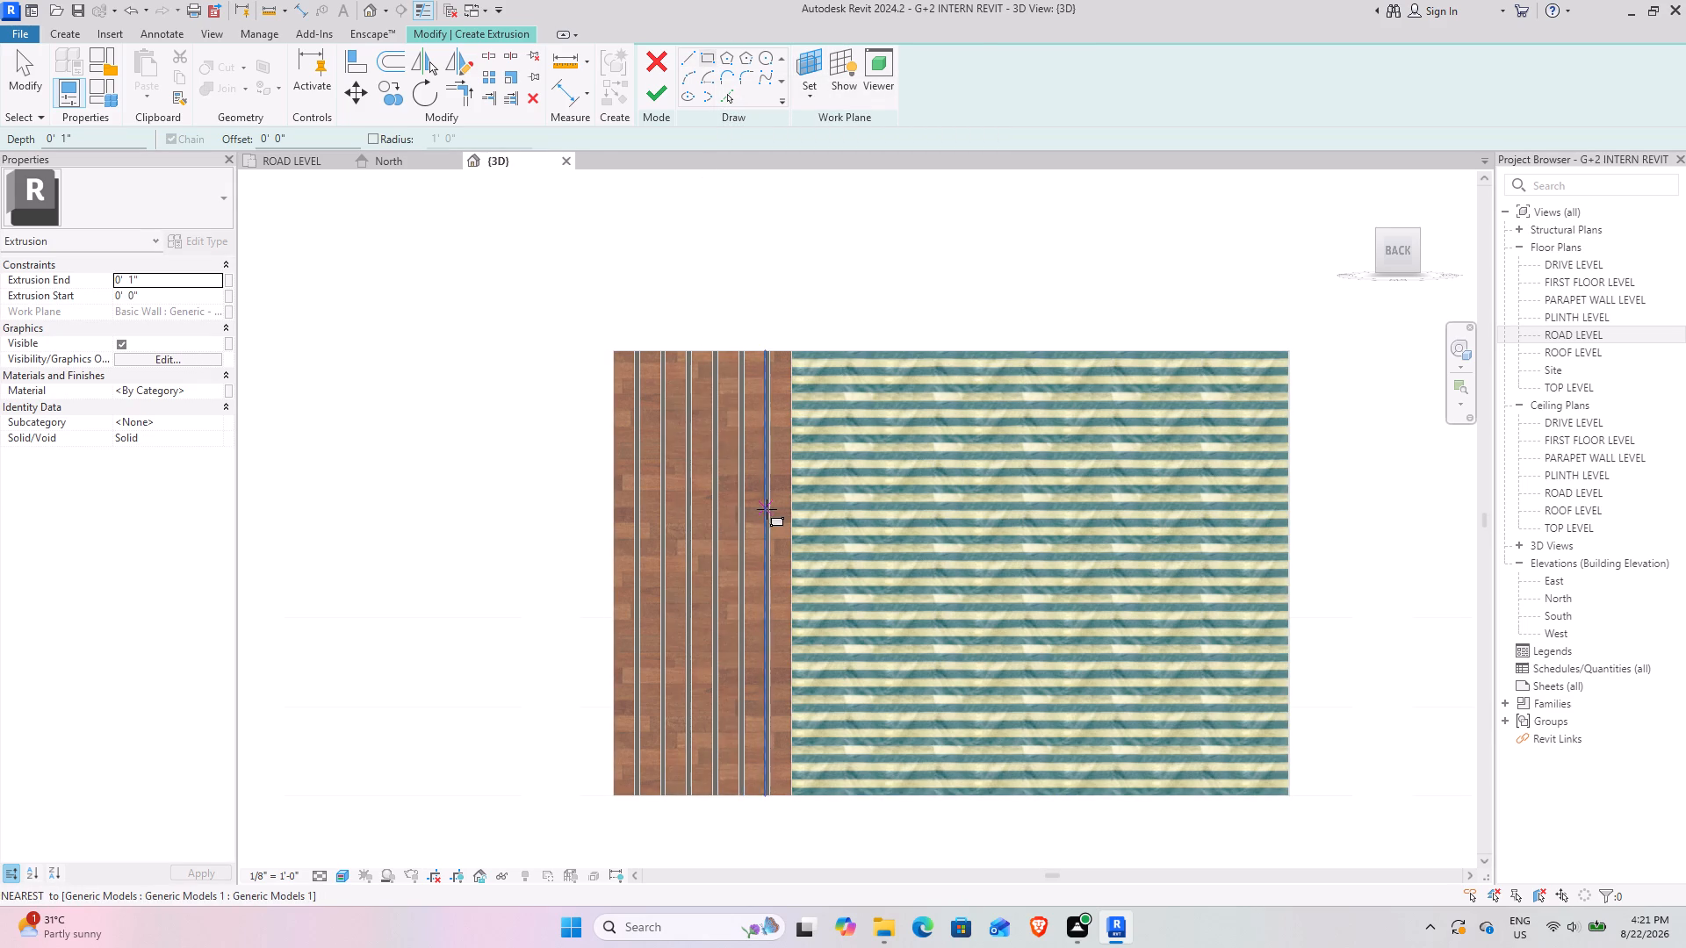
{"action": "scroll", "coordinate": [771, 502], "scroll_direction": "up", "scroll_amount": 4}
{"action": "scroll", "coordinate": [791, 513], "scroll_direction": "down", "scroll_amount": 2}
{"action": "middle_click_drag", "start_coordinate": [785, 501], "coordinate": [693, 328]}
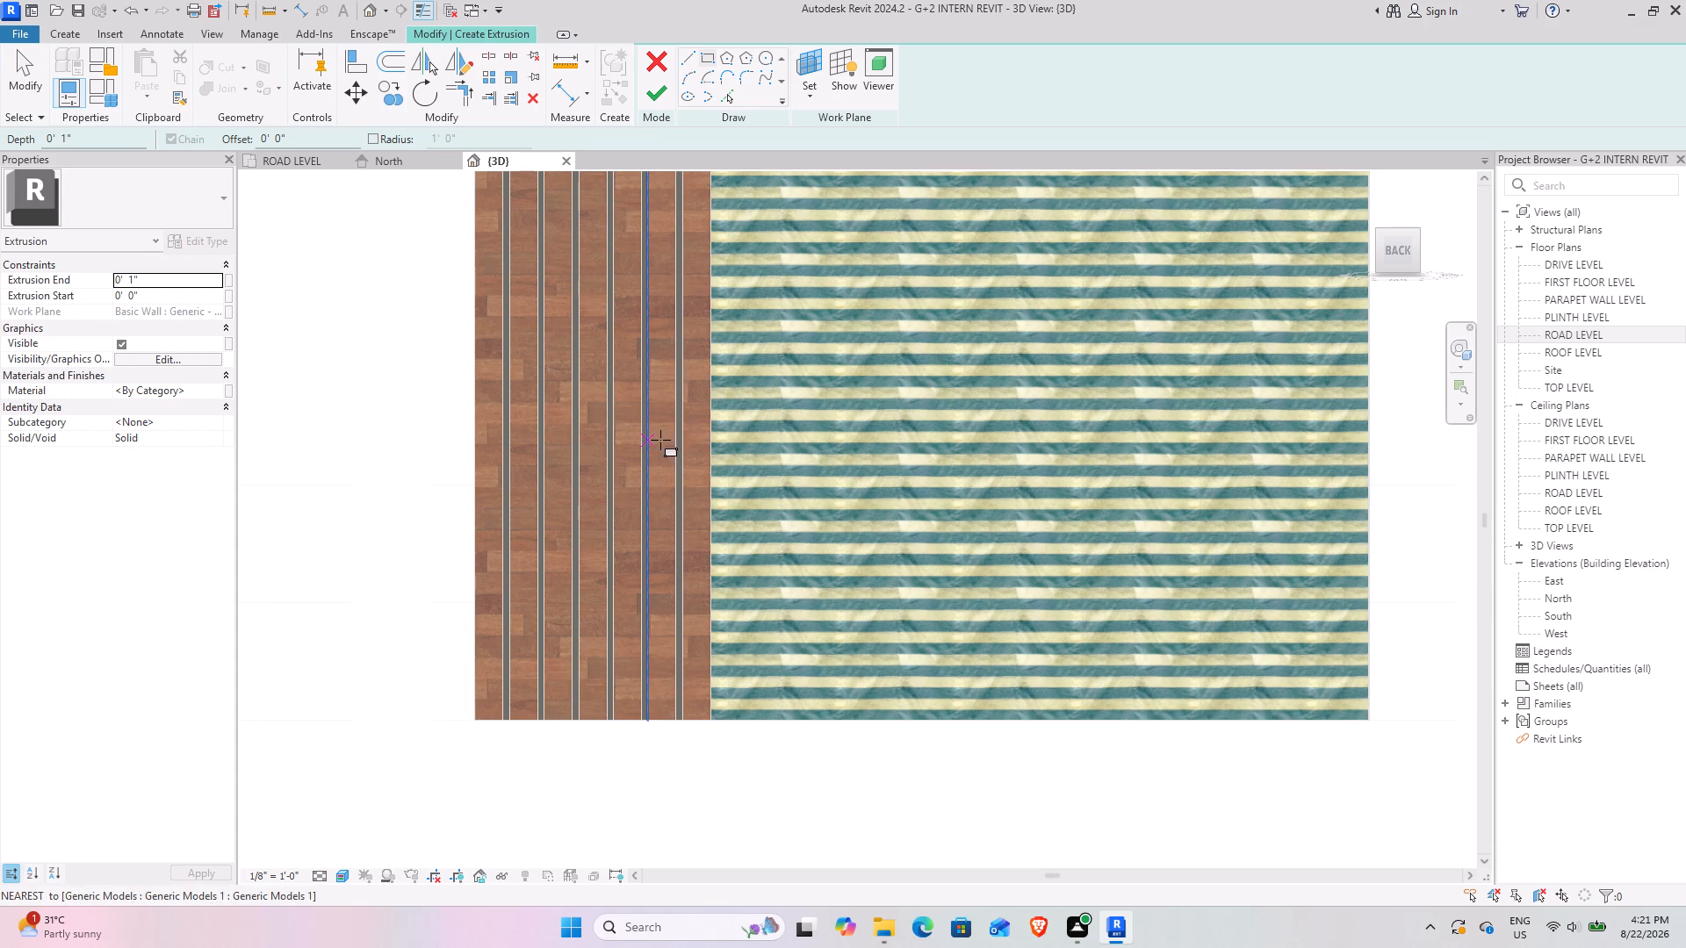
{"action": "scroll", "coordinate": [654, 457], "scroll_direction": "down", "scroll_amount": 2}
{"action": "scroll", "coordinate": [650, 434], "scroll_direction": "up", "scroll_amount": 2}
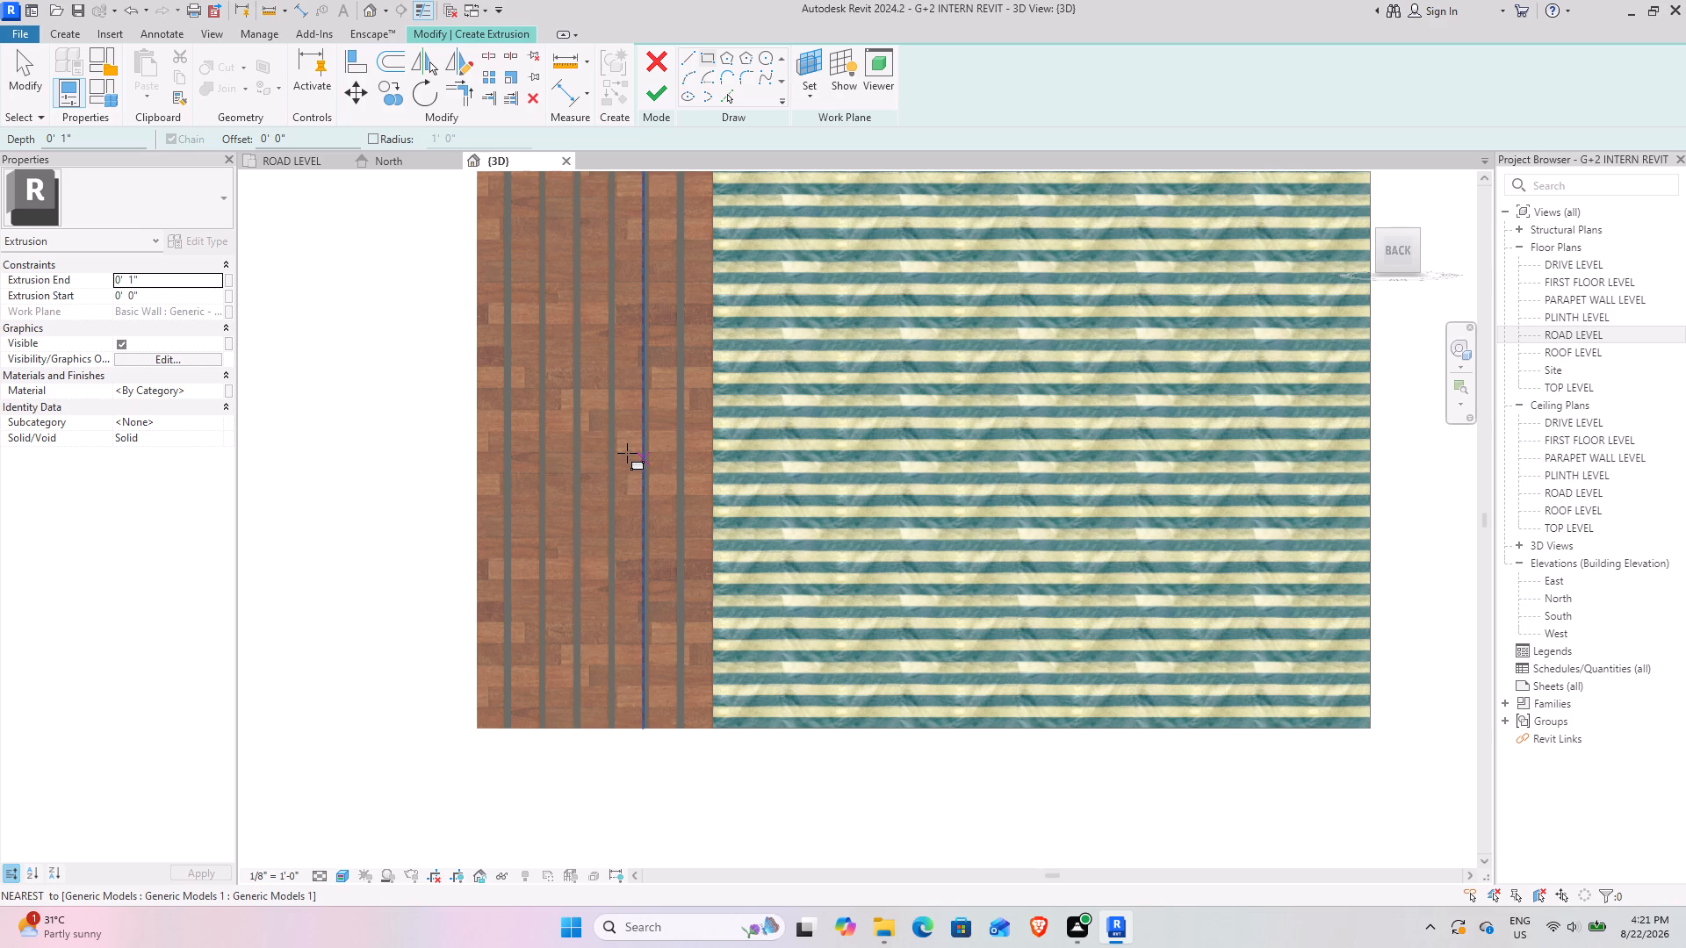
{"action": "scroll", "coordinate": [628, 423], "scroll_direction": "up", "scroll_amount": 2}
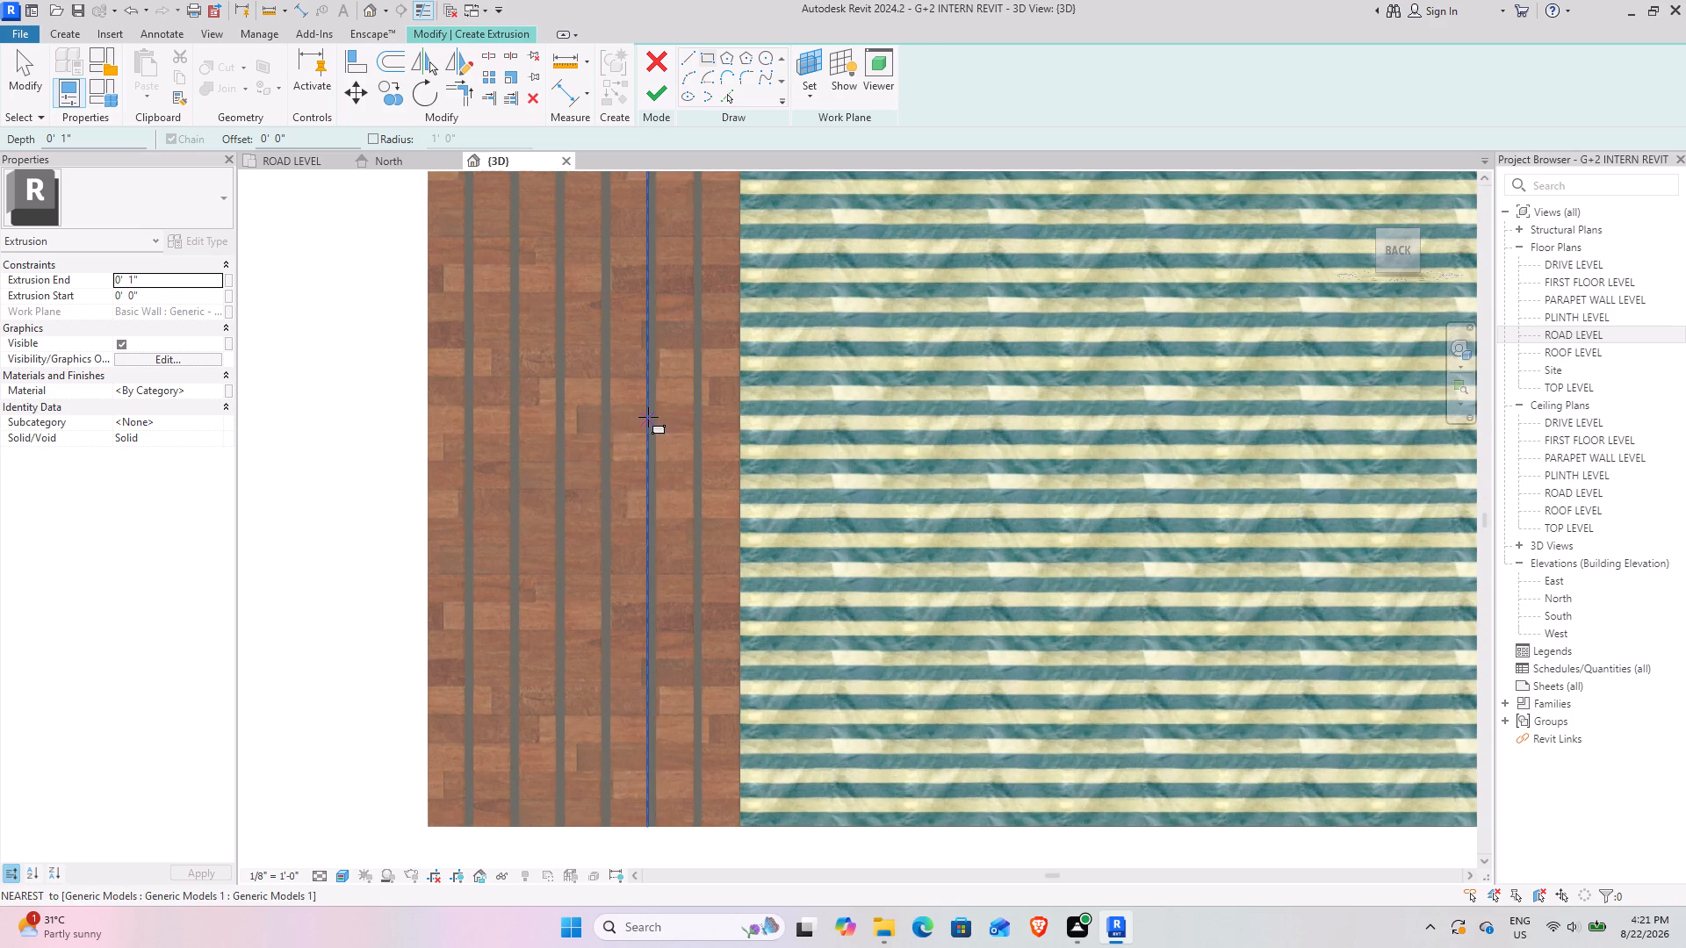
{"action": "scroll", "coordinate": [648, 417], "scroll_direction": "down", "scroll_amount": 2}
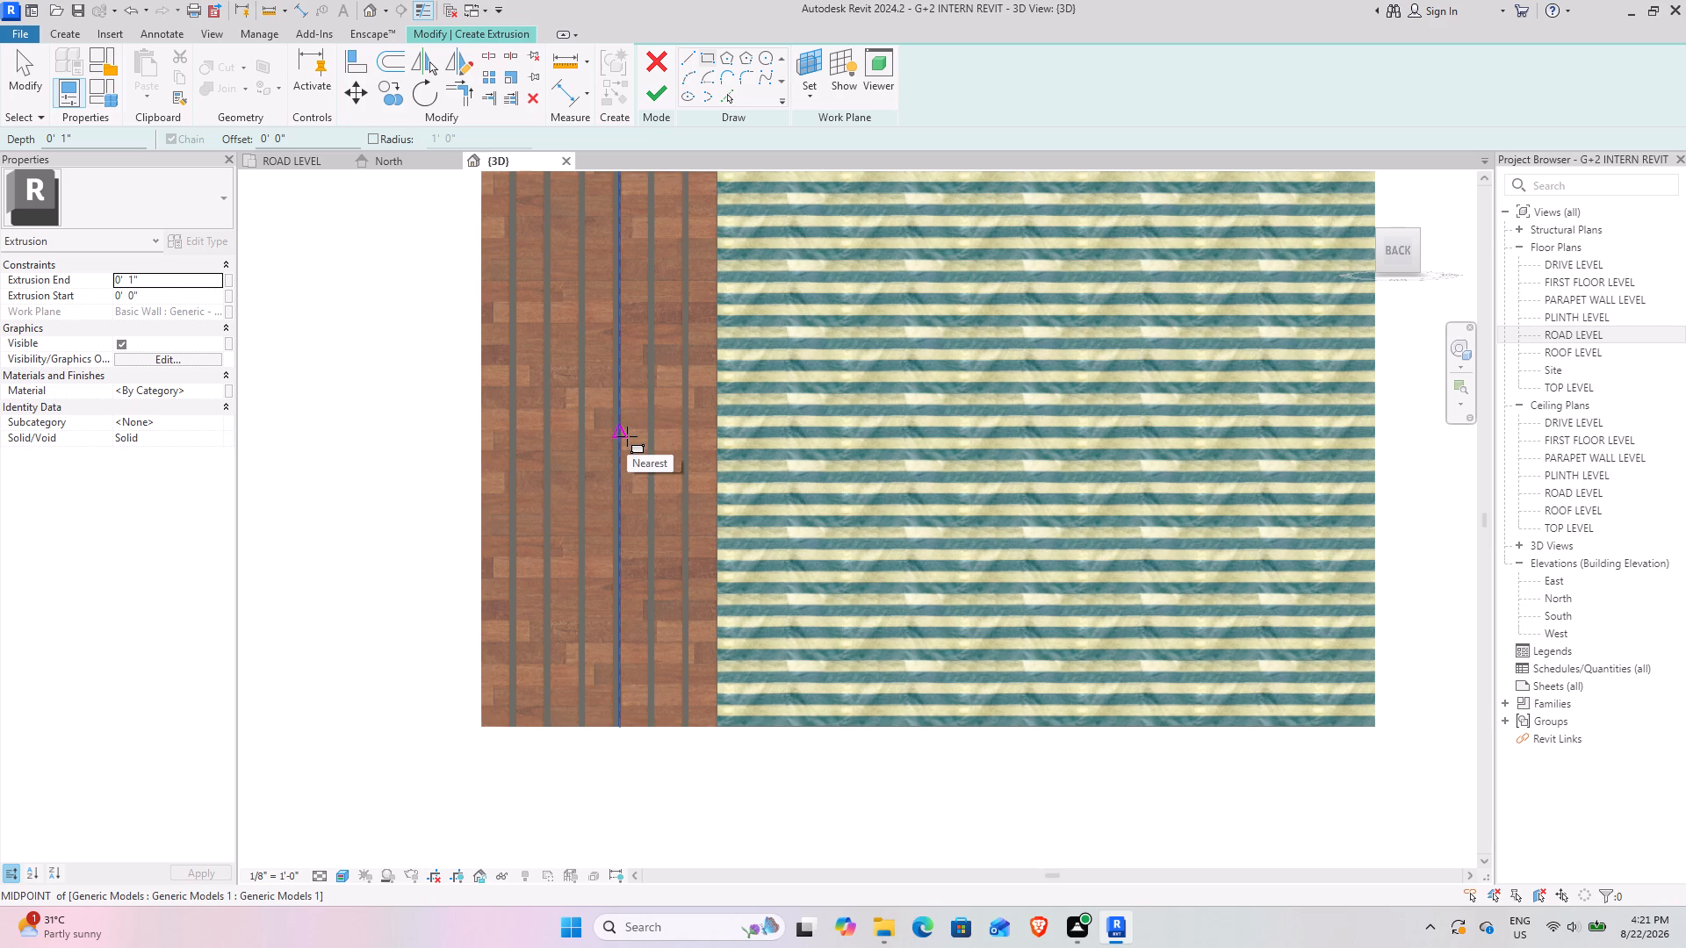
{"action": "left_click", "coordinate": [656, 448]}
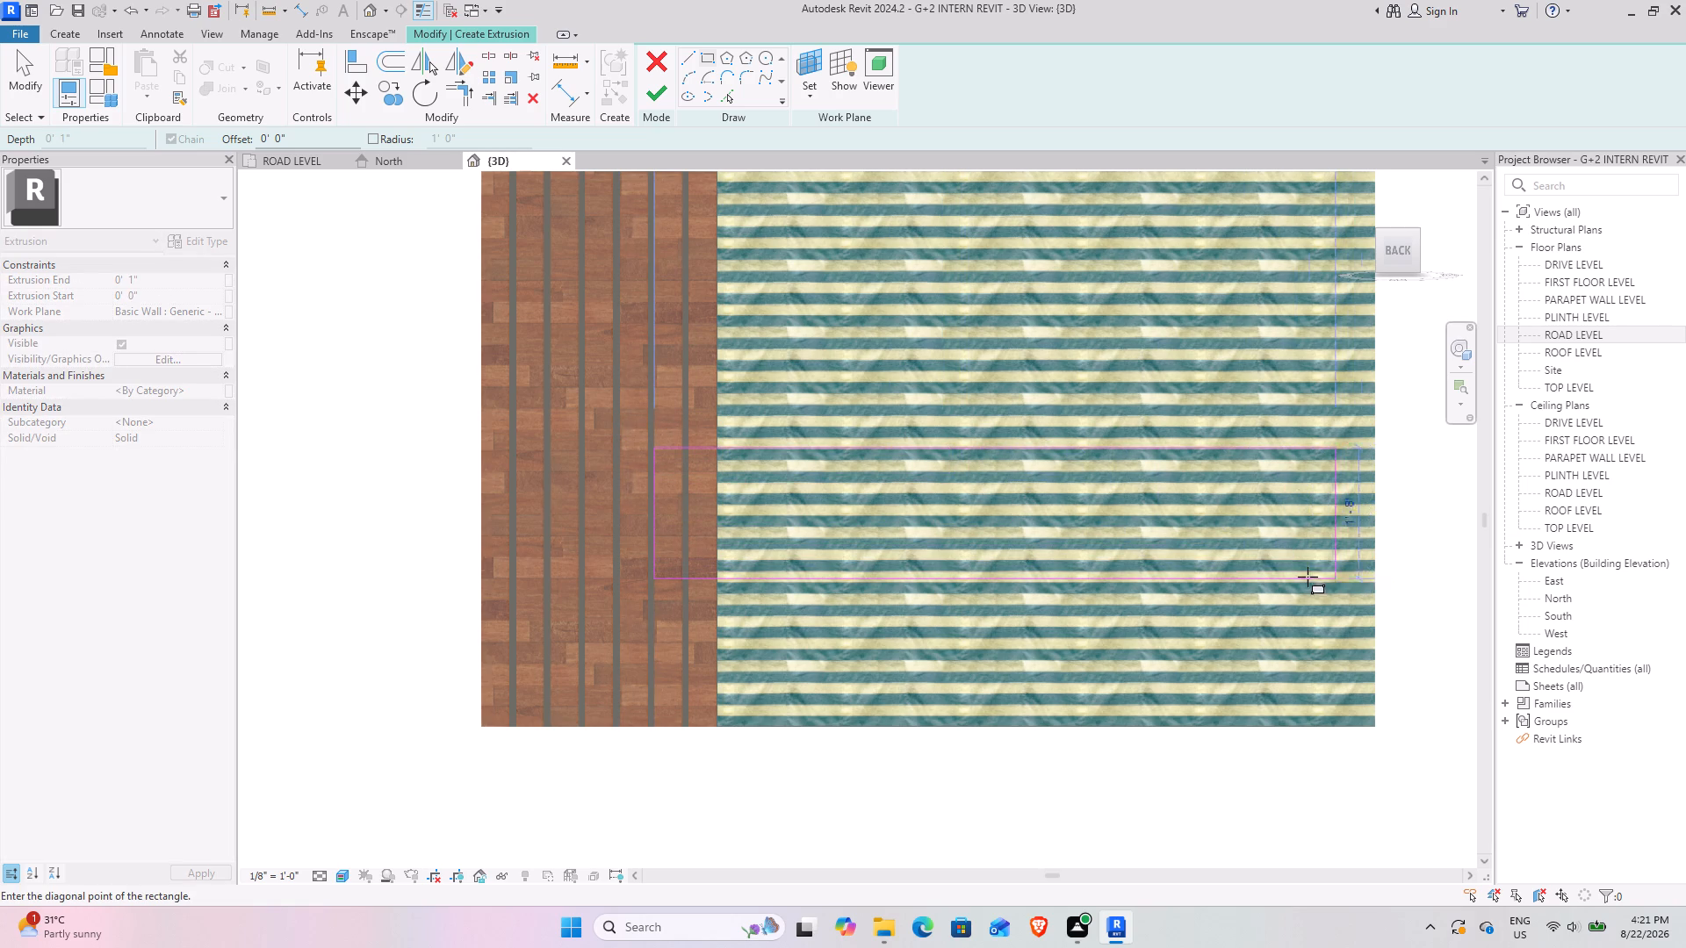
{"action": "left_click", "coordinate": [1376, 583]}
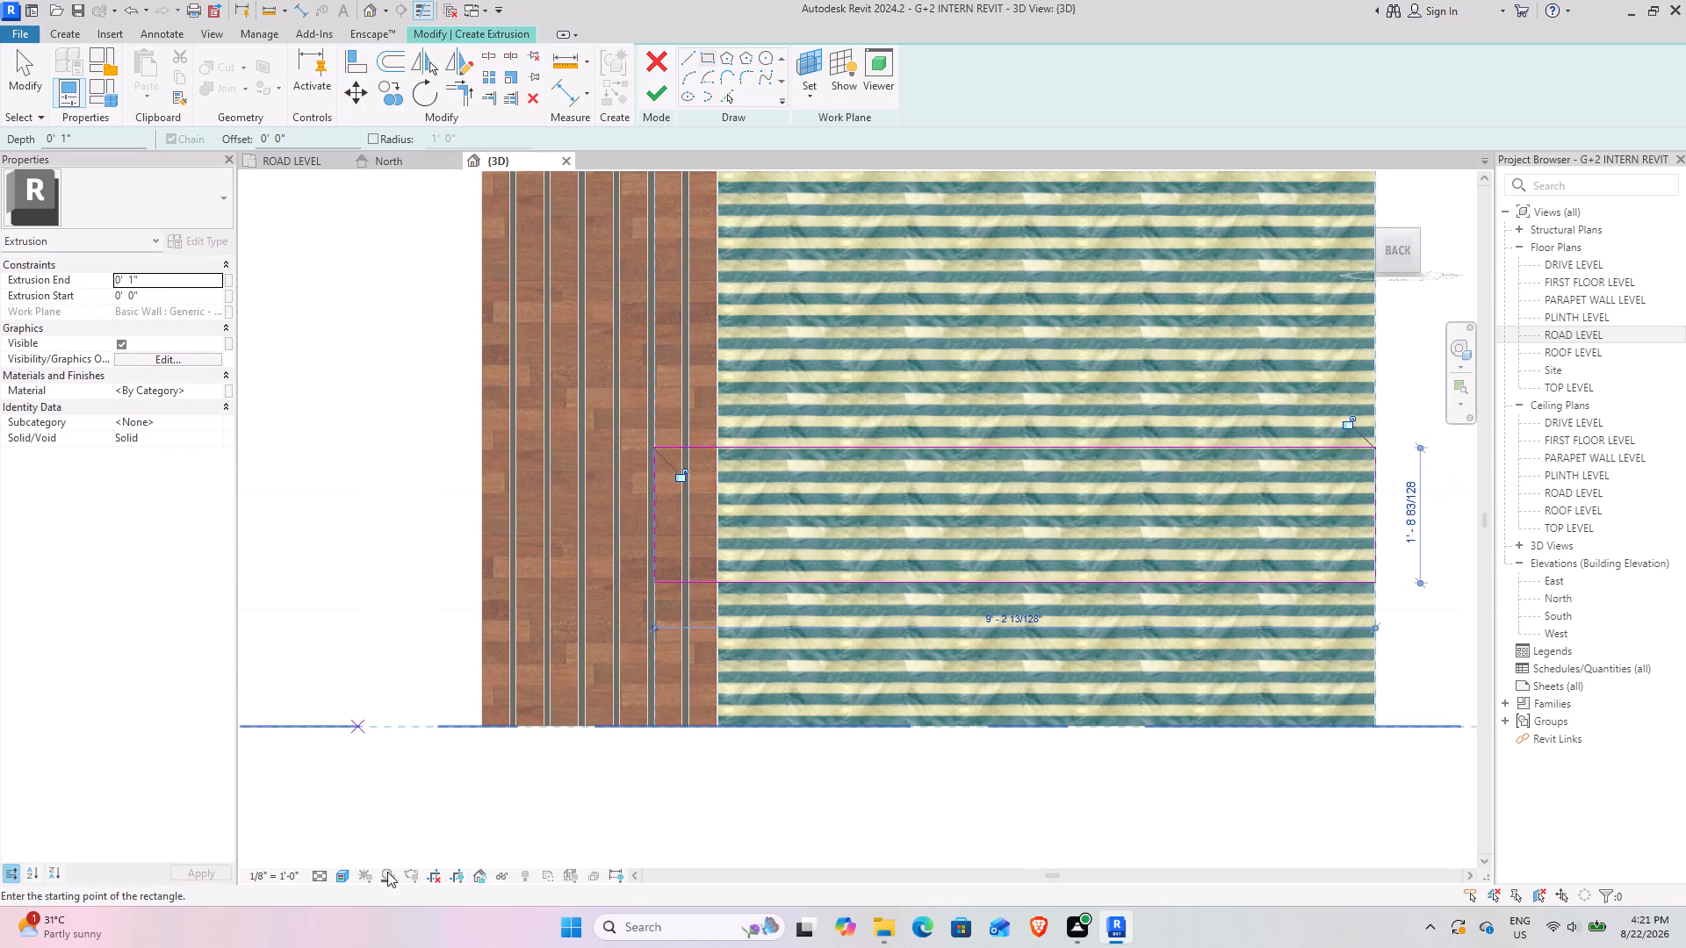
{"action": "left_click", "coordinate": [32, 70]}
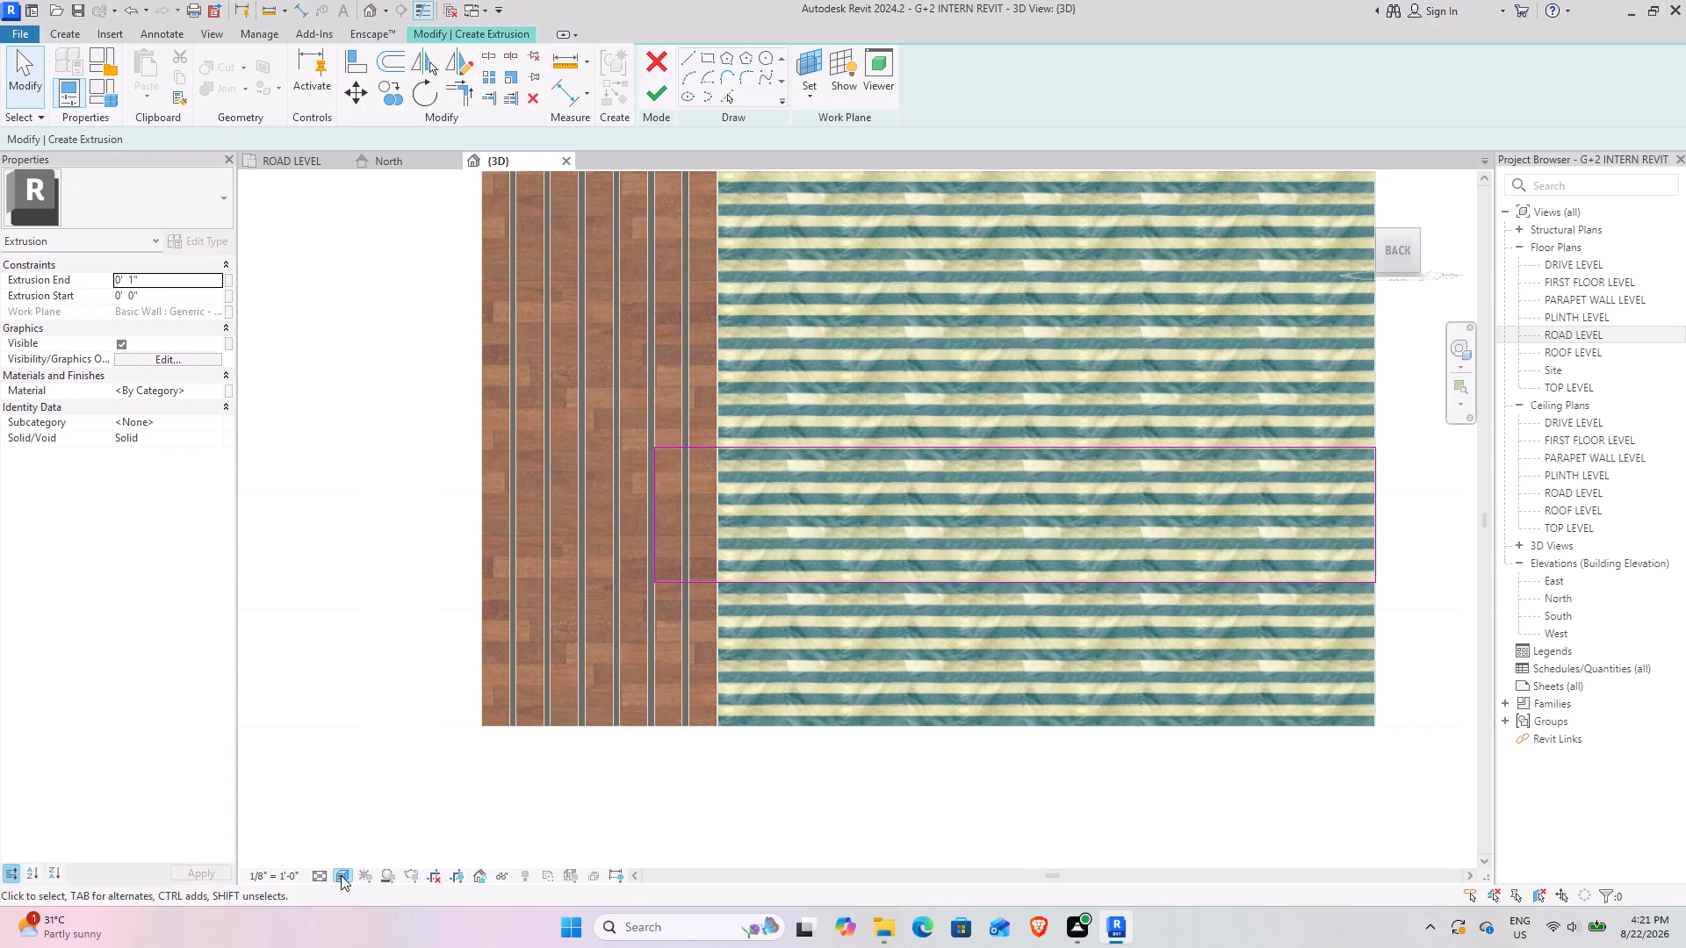
Switch the 3D view's visual style to a line-only display without material textures.
{"action": "left_click", "coordinate": [341, 875]}
{"action": "left_click", "coordinate": [366, 782]}
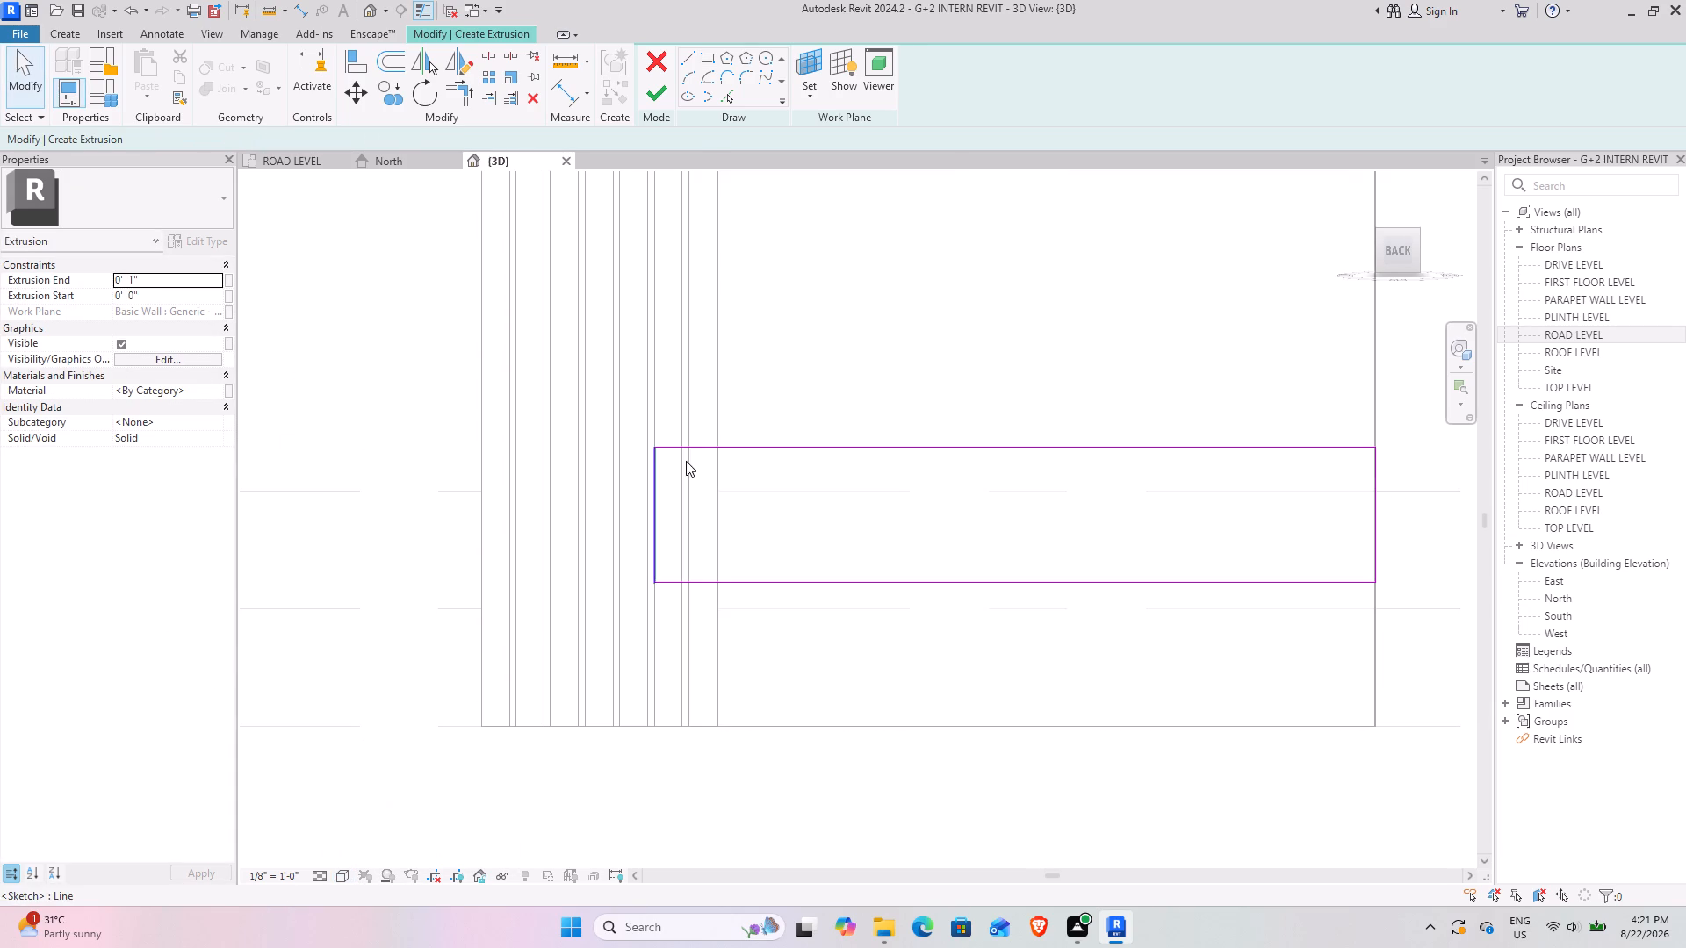
Set the rectangle's length to 8'10.5" by adjusting its vertical edge on the slat side.
{"action": "middle_click_drag", "start_coordinate": [834, 489], "coordinate": [646, 470]}
{"action": "scroll", "coordinate": [640, 473], "scroll_direction": "down", "scroll_amount": 1}
{"action": "middle_click_drag", "start_coordinate": [631, 477], "coordinate": [659, 531]}
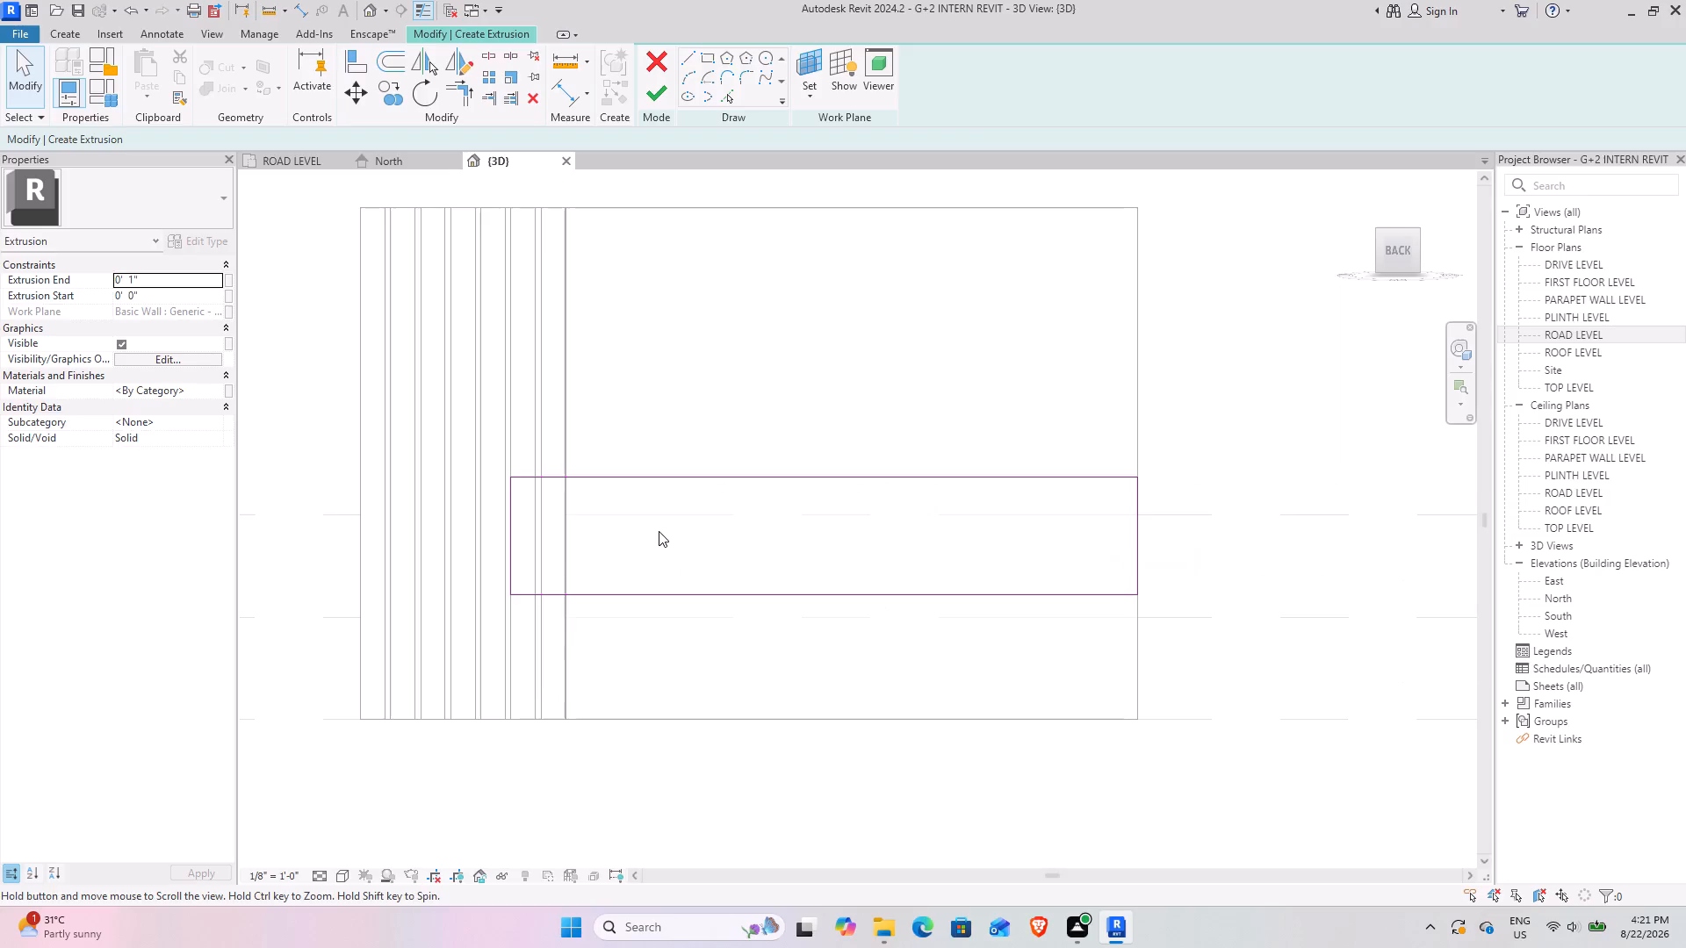
{"action": "scroll", "coordinate": [591, 521], "scroll_direction": "up", "scroll_amount": 1}
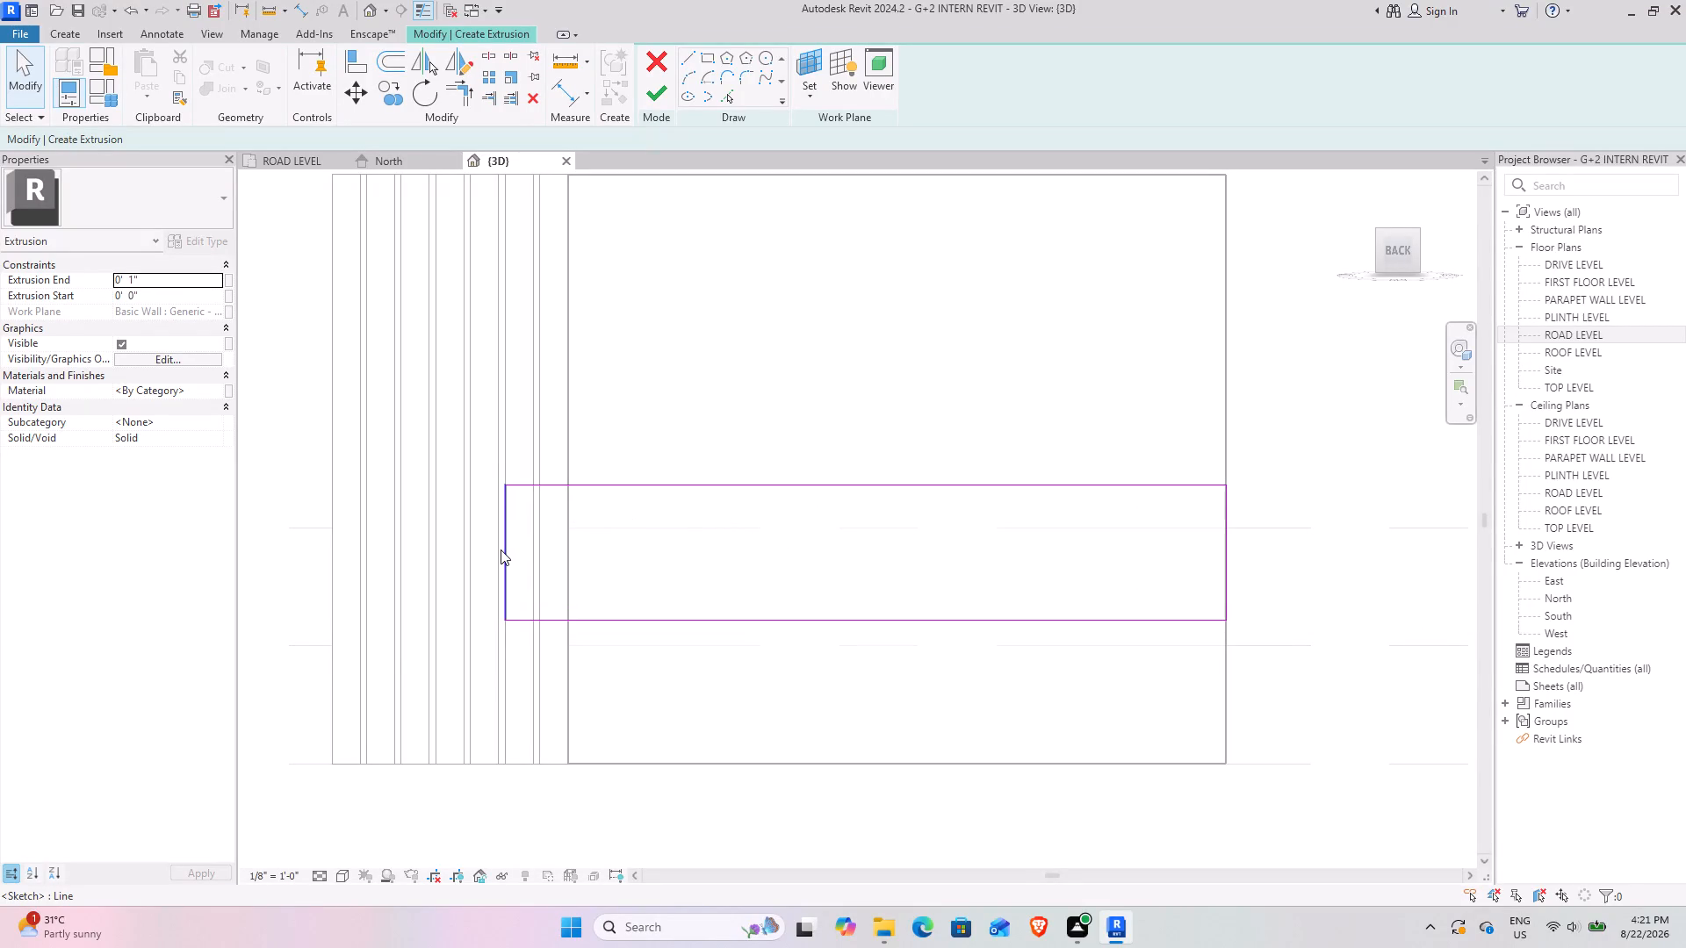
{"action": "left_click", "coordinate": [501, 549]}
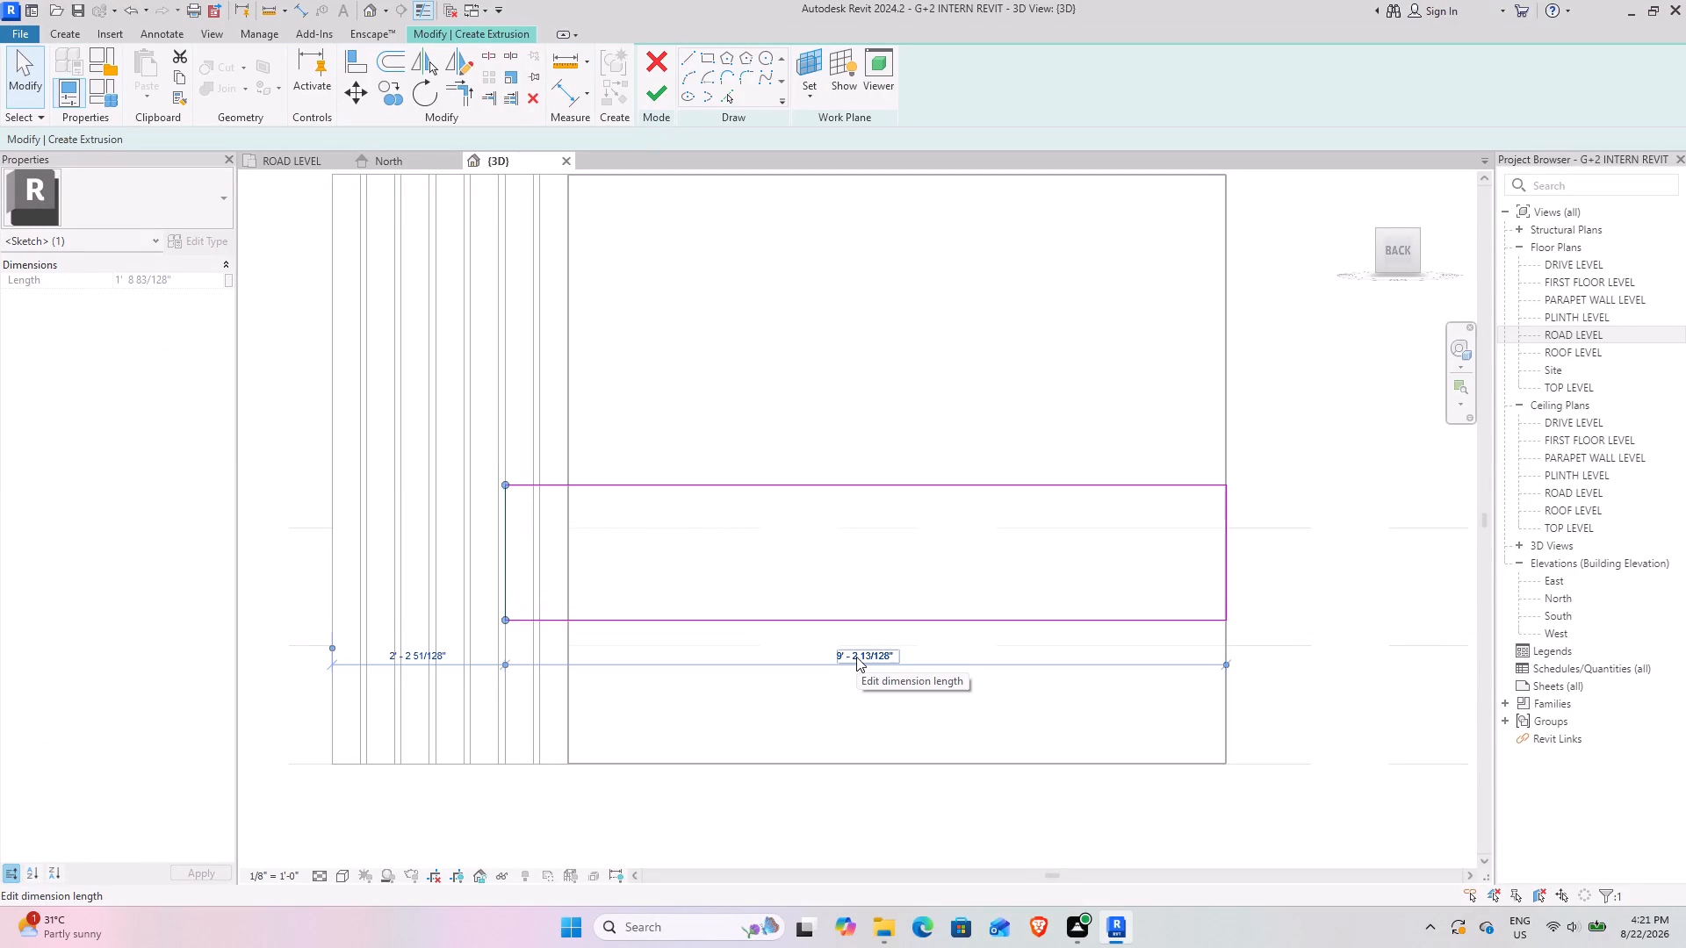
{"action": "left_click", "coordinate": [856, 657]}
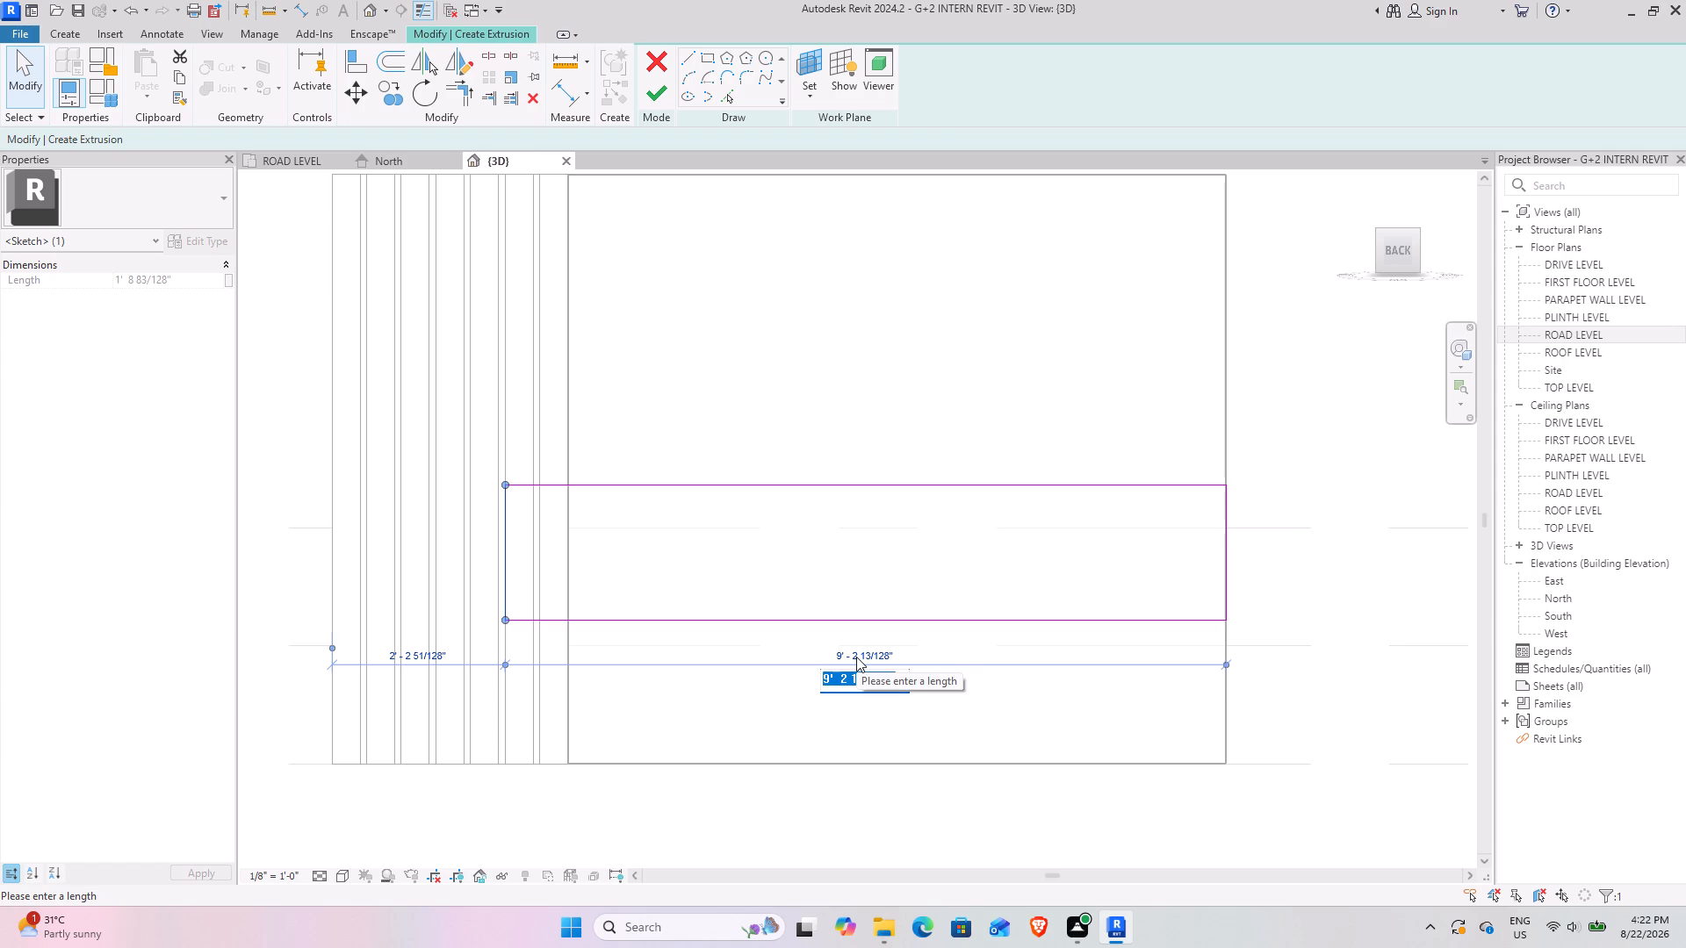
{"action": "type", "text": "8'10"}
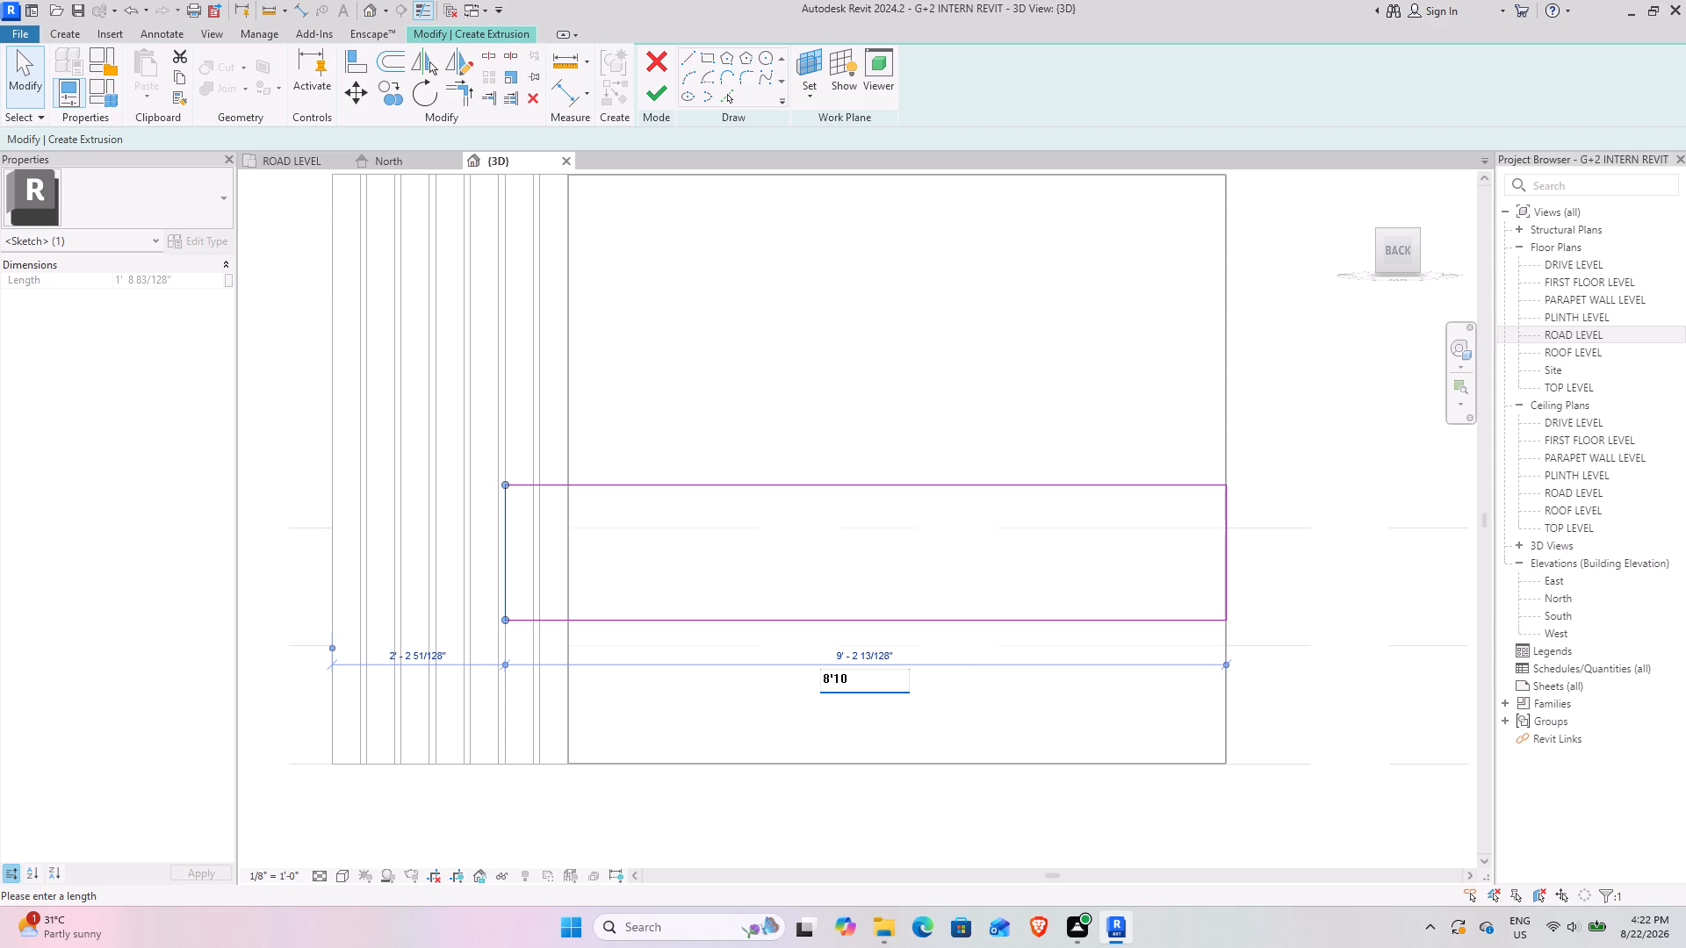
{"action": "type", "text": ".5\""}
{"action": "key", "text": "Return"}
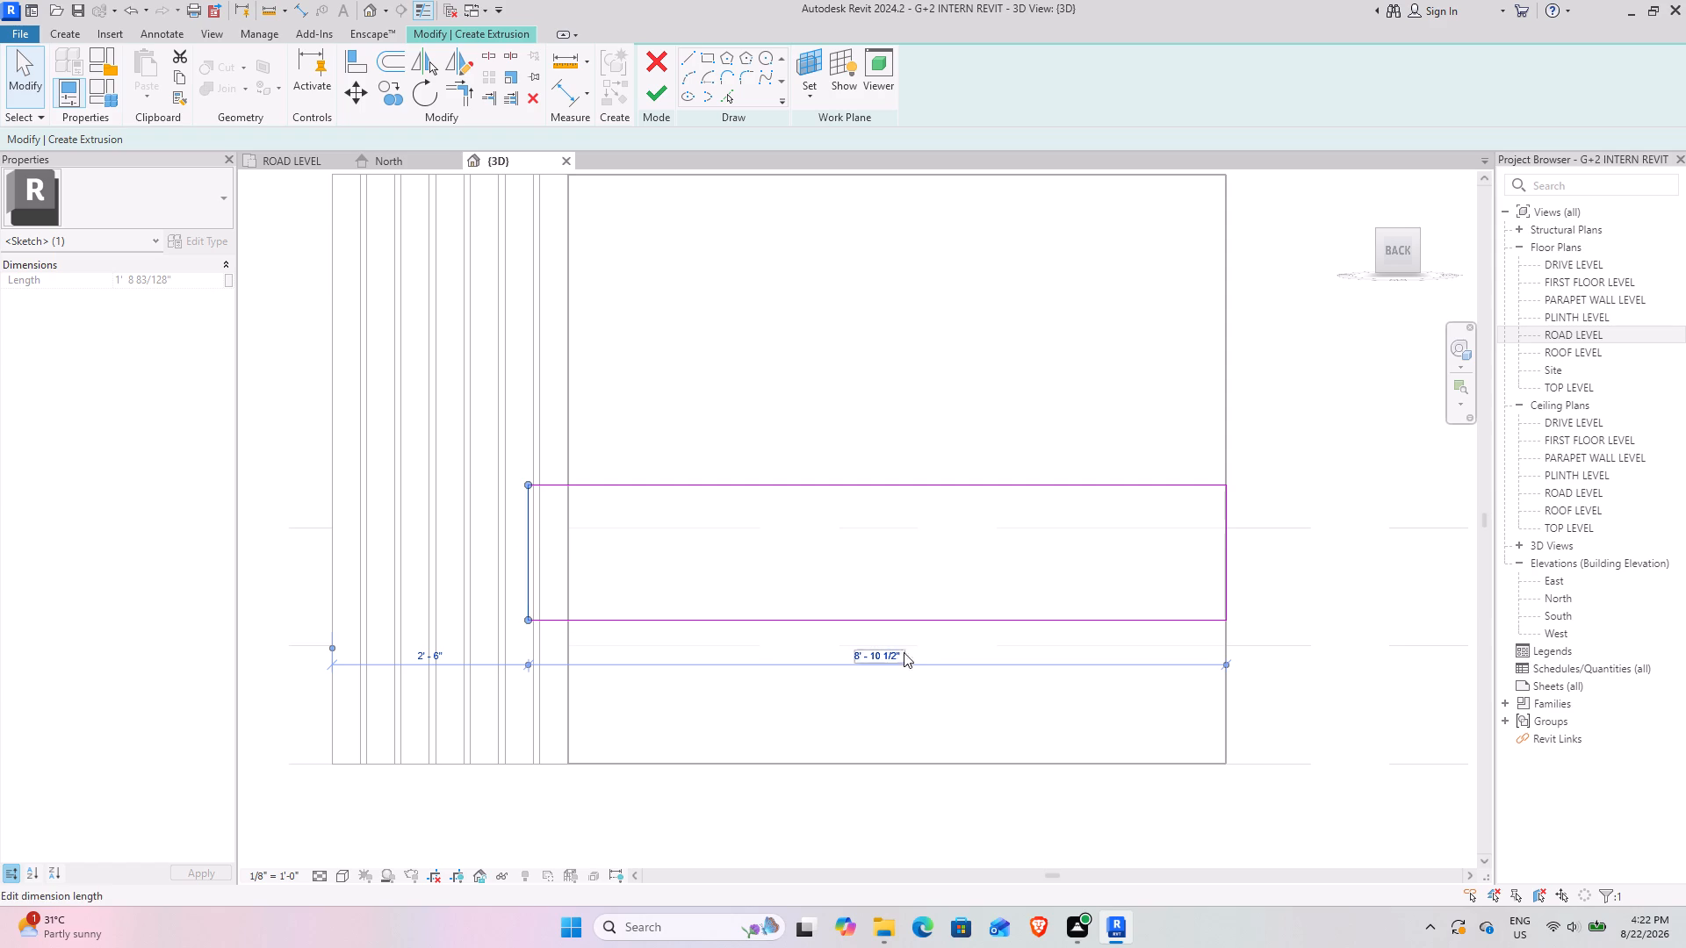
Set the rectangle's height to 1'6" by adjusting its upper edge, and clear the selection.
{"action": "left_click", "coordinate": [669, 487]}
{"action": "left_click", "coordinate": [1268, 555]}
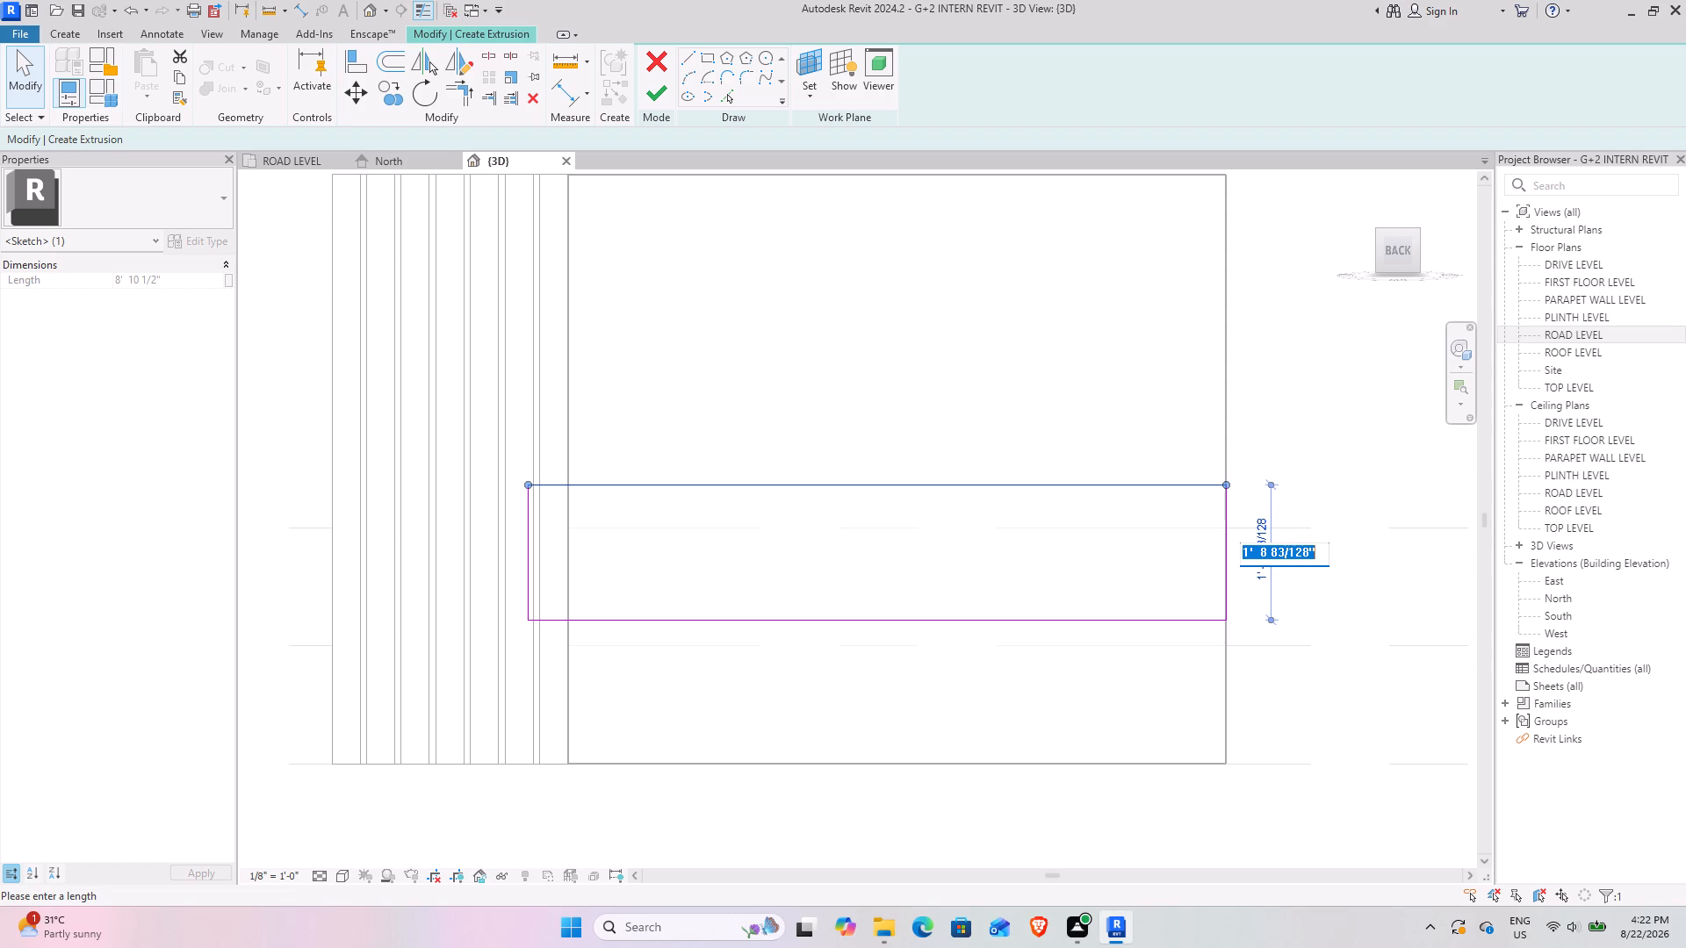
{"action": "key", "text": "1"}
{"action": "type", "text": "'6"}
{"action": "key", "text": "Return"}
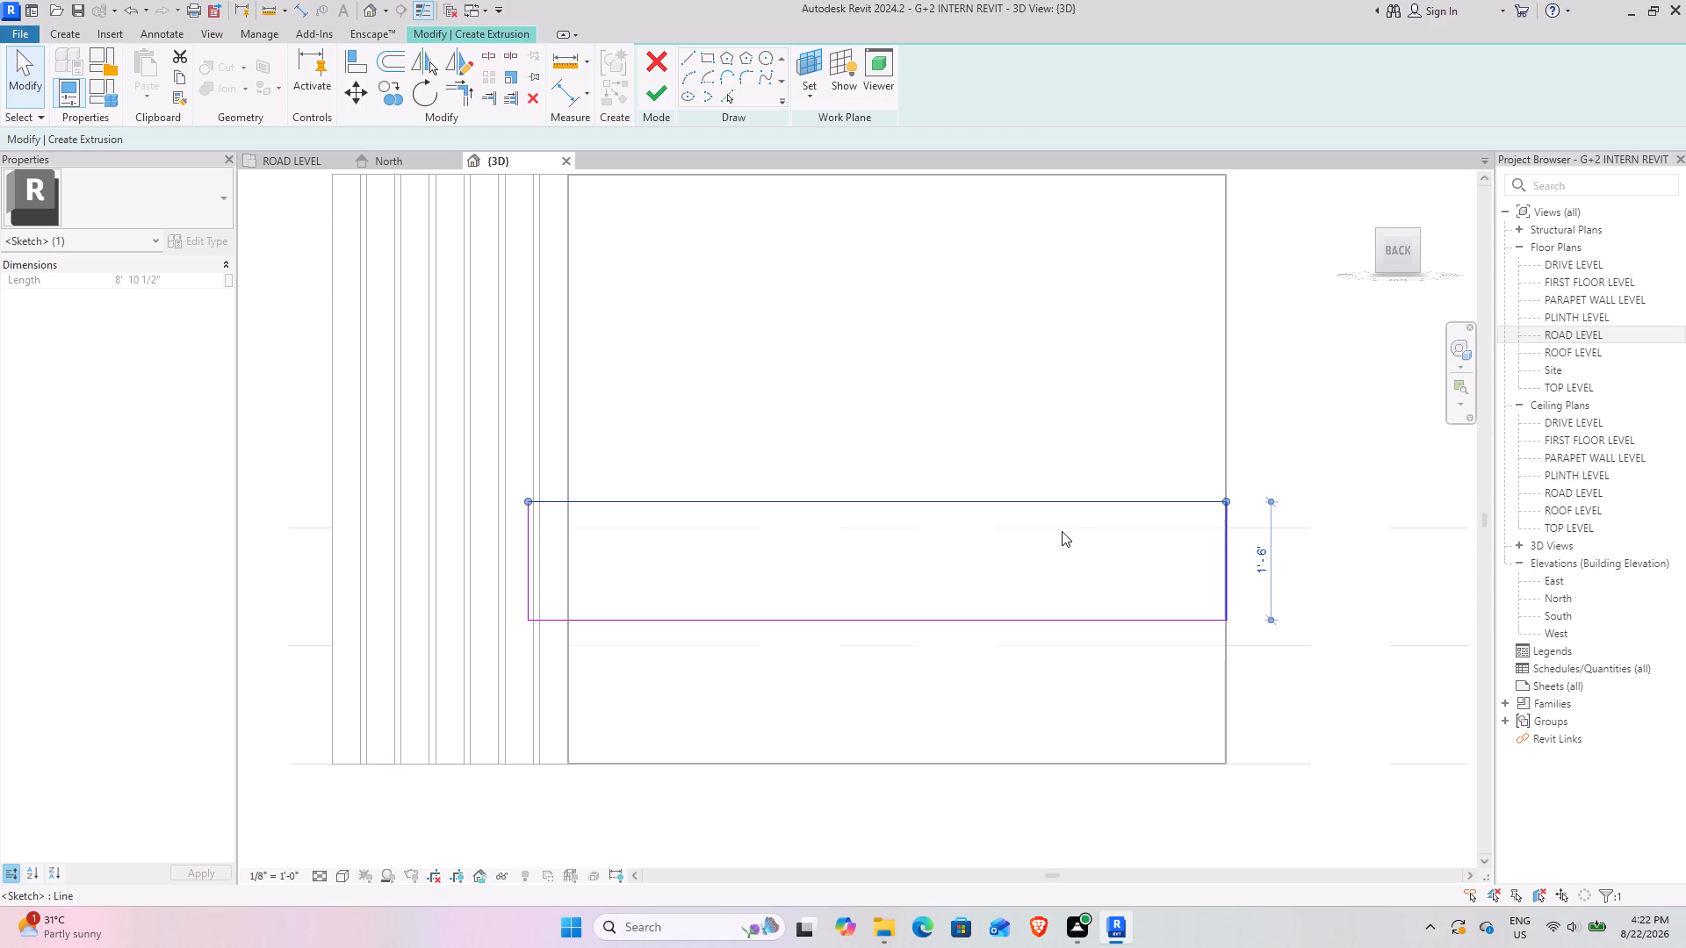
{"action": "left_click", "coordinate": [1062, 531]}
Move the whole rectangular sketch straight down so its lower corner sits on the wall's bottom corner.
{"action": "left_click_drag", "start_coordinate": [473, 433], "coordinate": [1113, 707]}
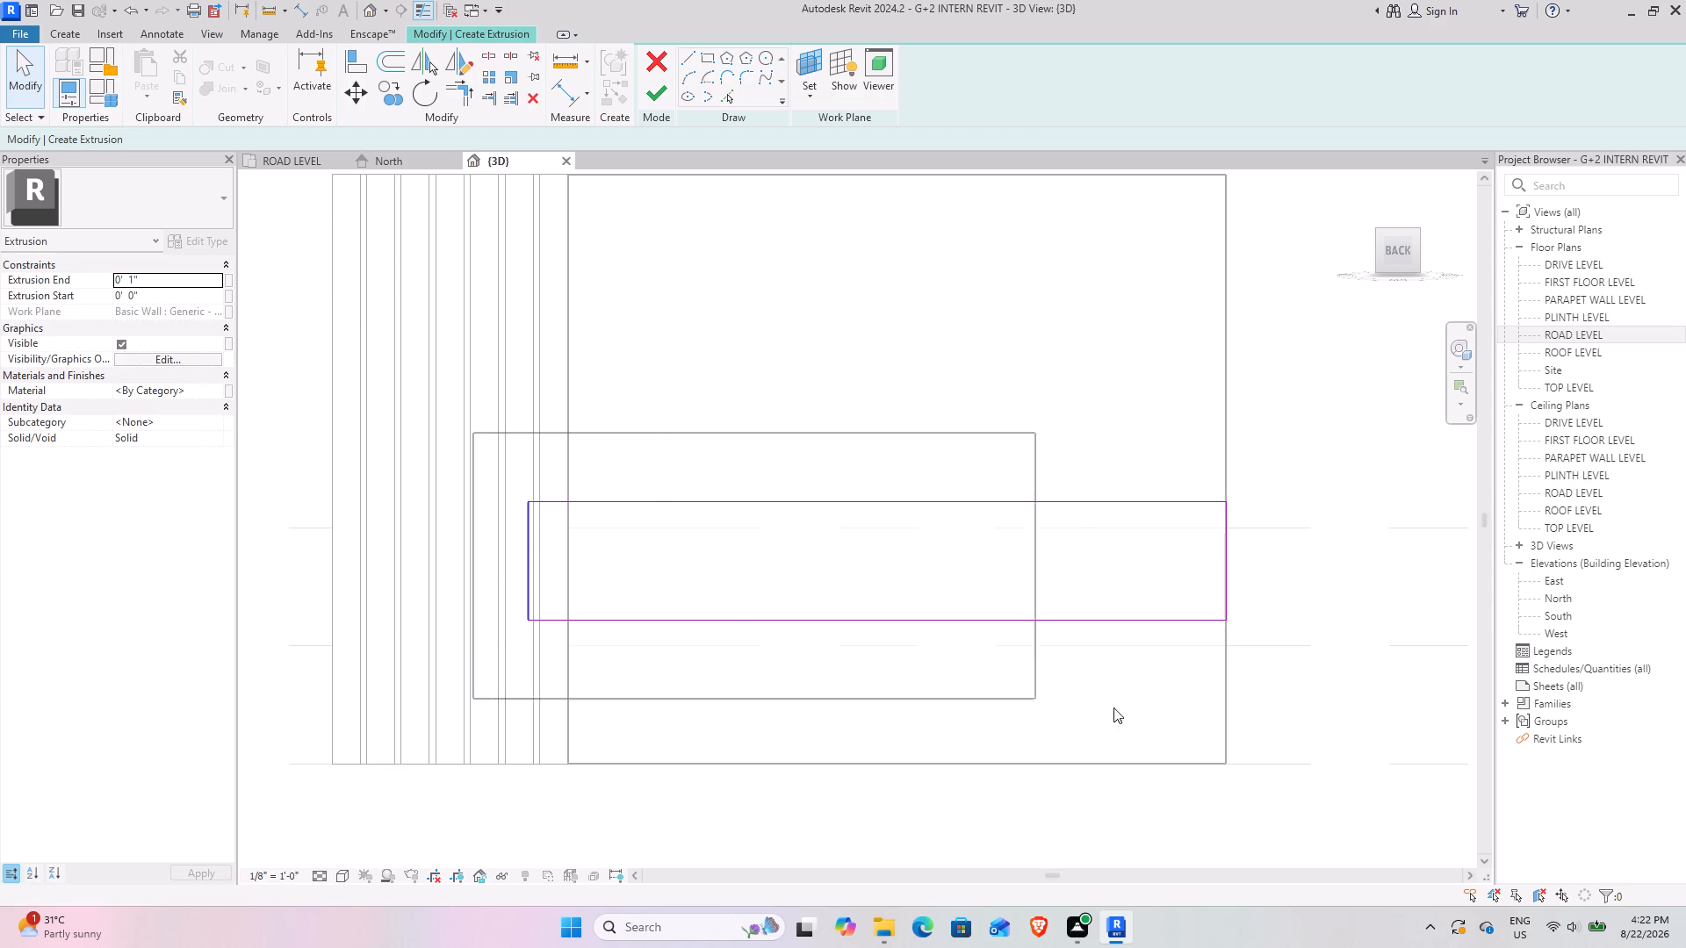
{"action": "left_click_drag", "start_coordinate": [1113, 707], "coordinate": [1359, 660]}
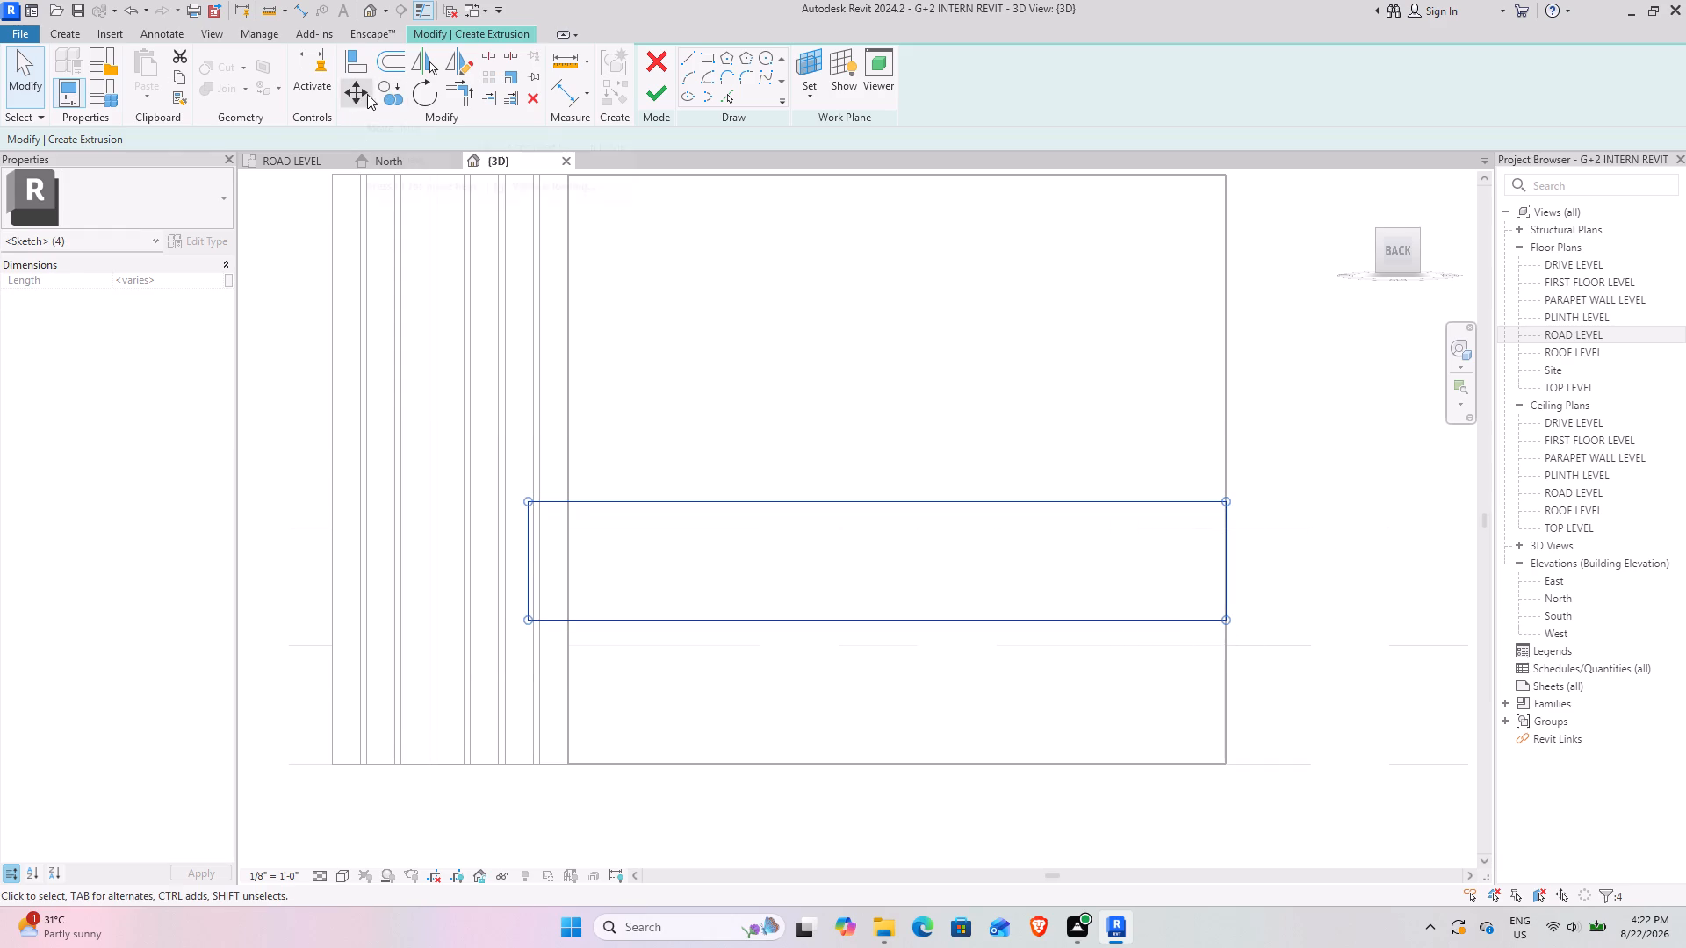
{"action": "left_click", "coordinate": [354, 94]}
{"action": "left_click", "coordinate": [1227, 616]}
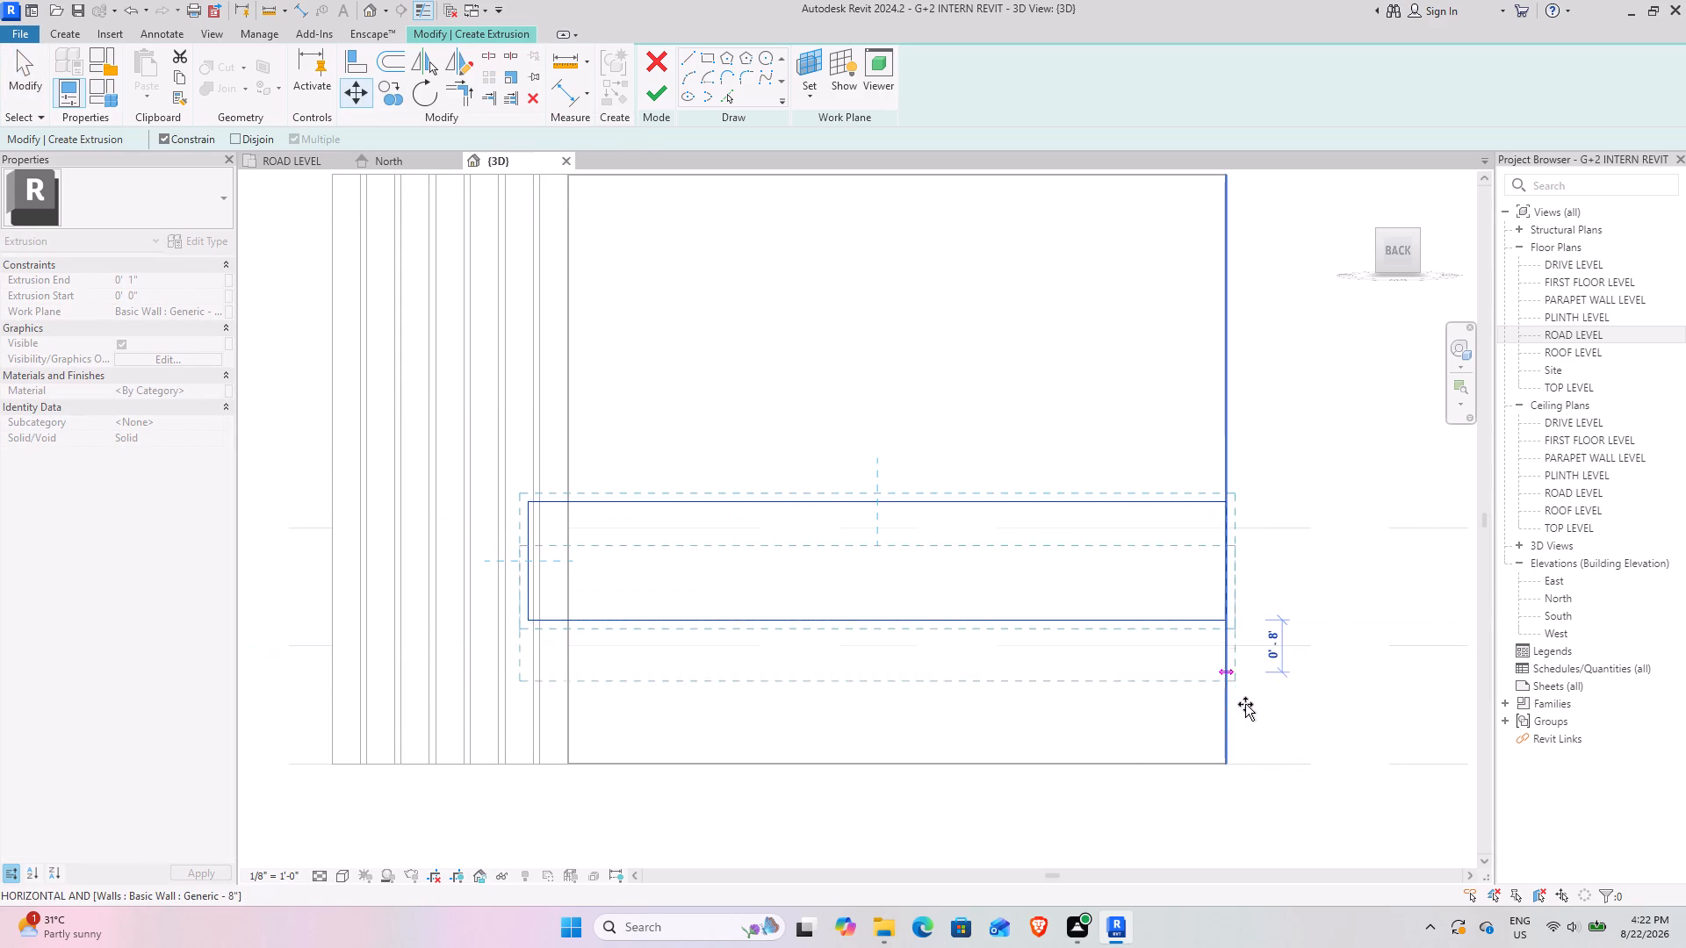
{"action": "left_click", "coordinate": [1236, 767]}
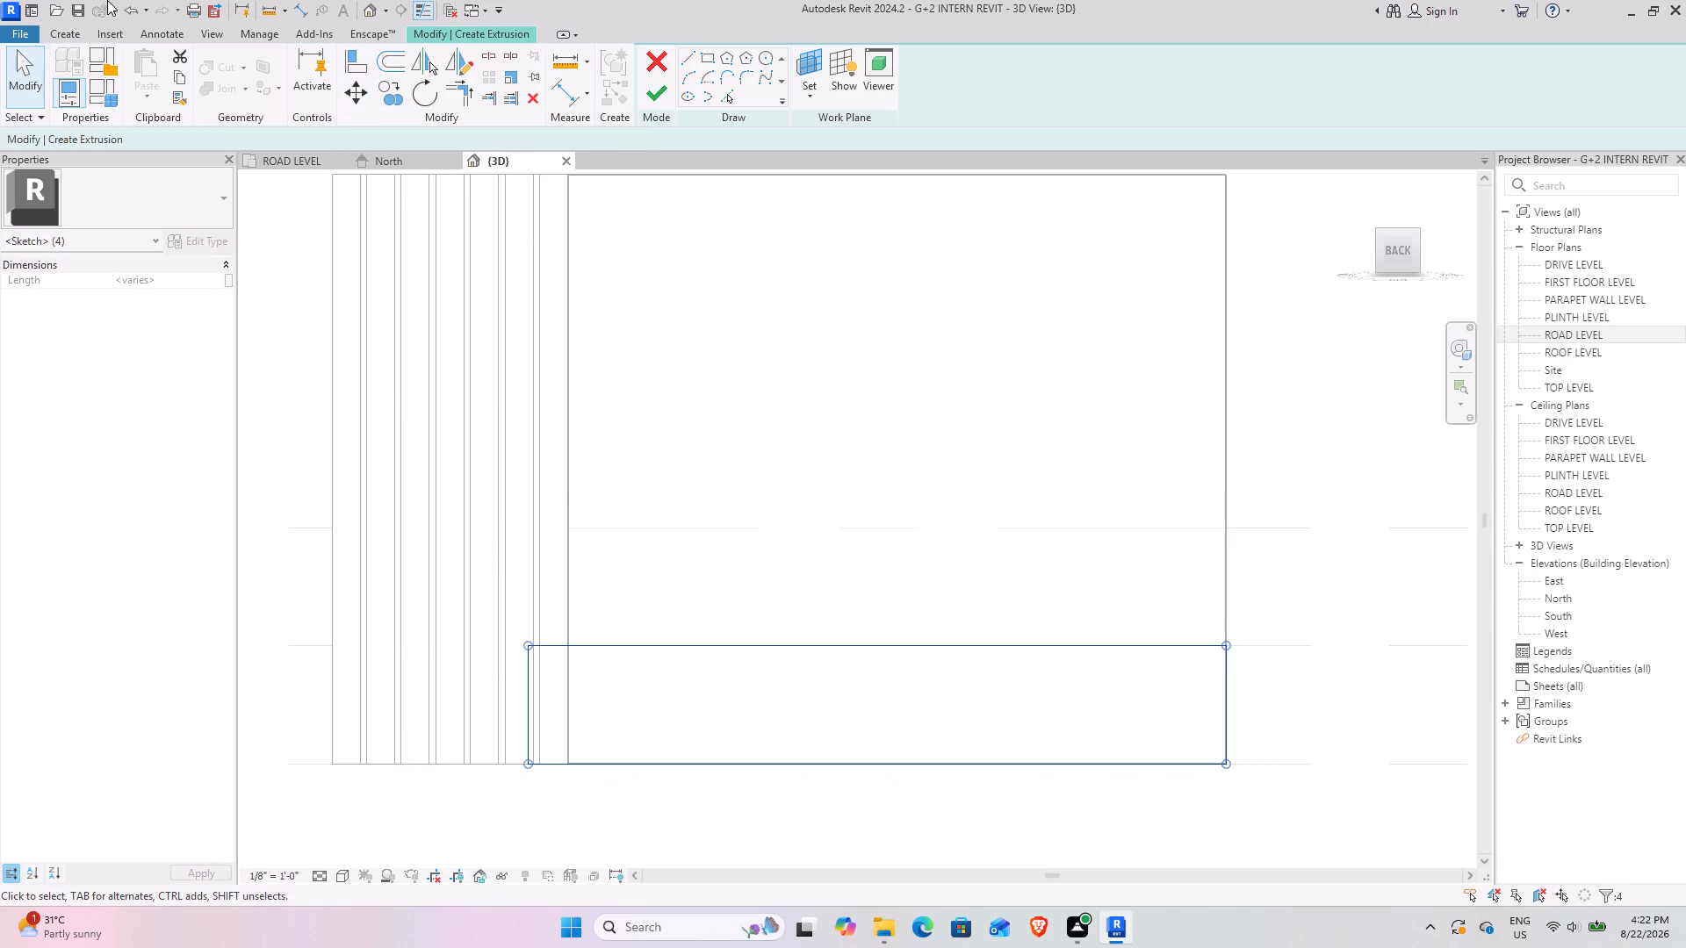
Move the rectangular sketch up 2'3" from the wall's bottom corner and clear the selection.
{"action": "left_click", "coordinate": [364, 93]}
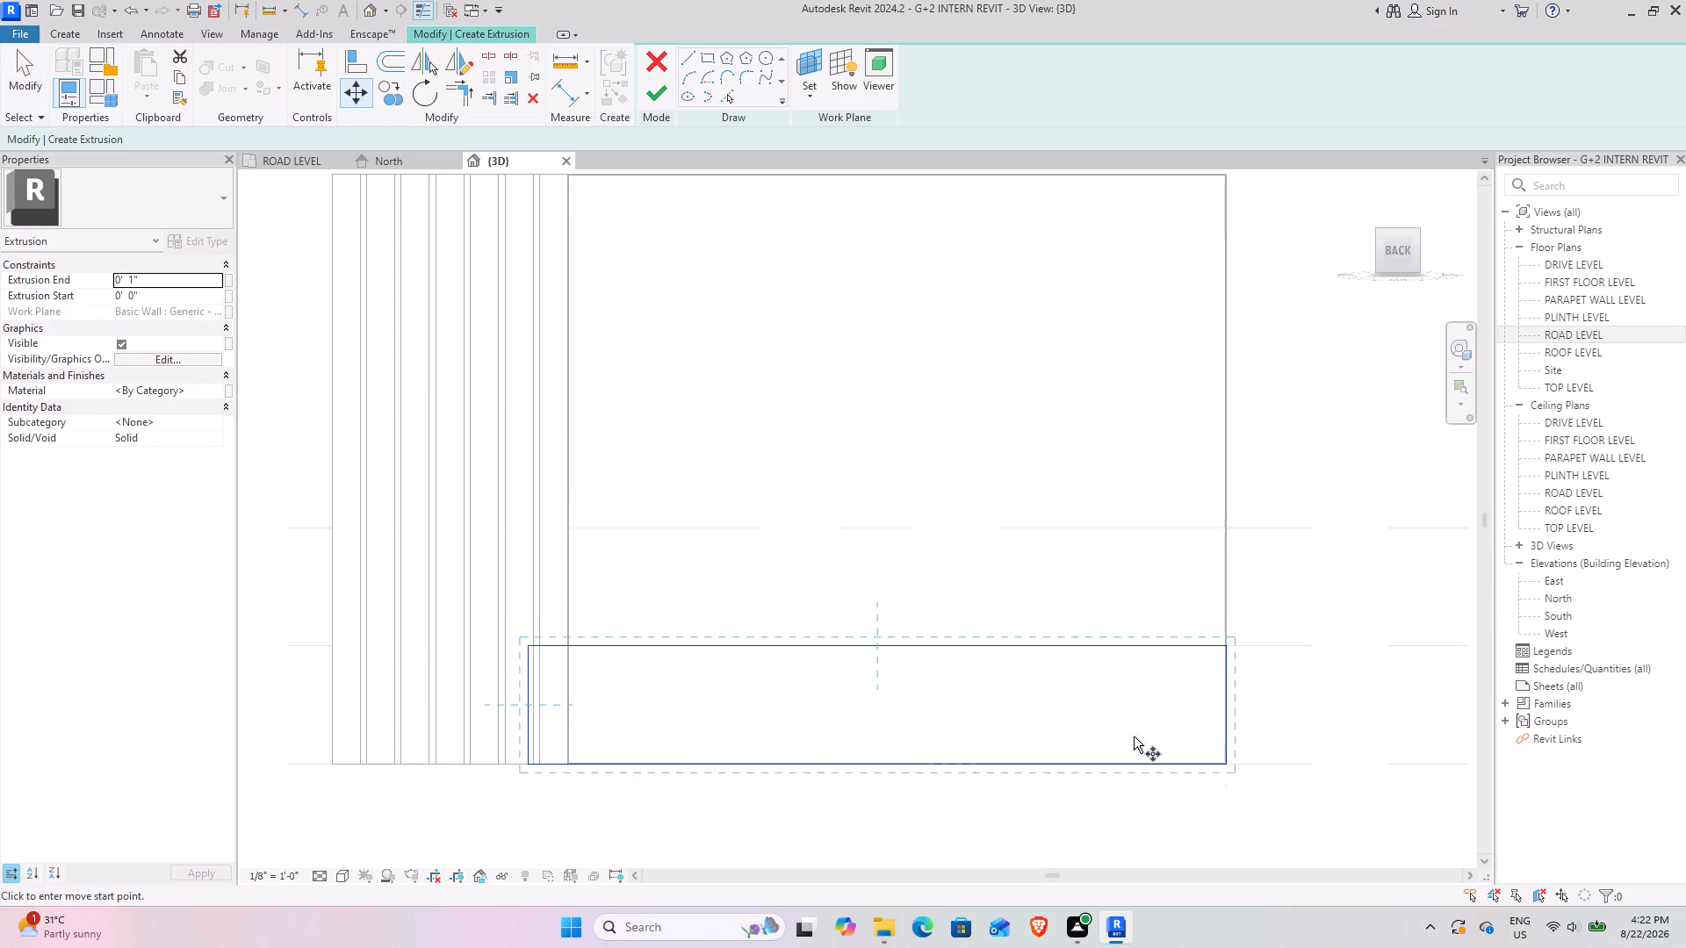
{"action": "left_click", "coordinate": [1229, 765]}
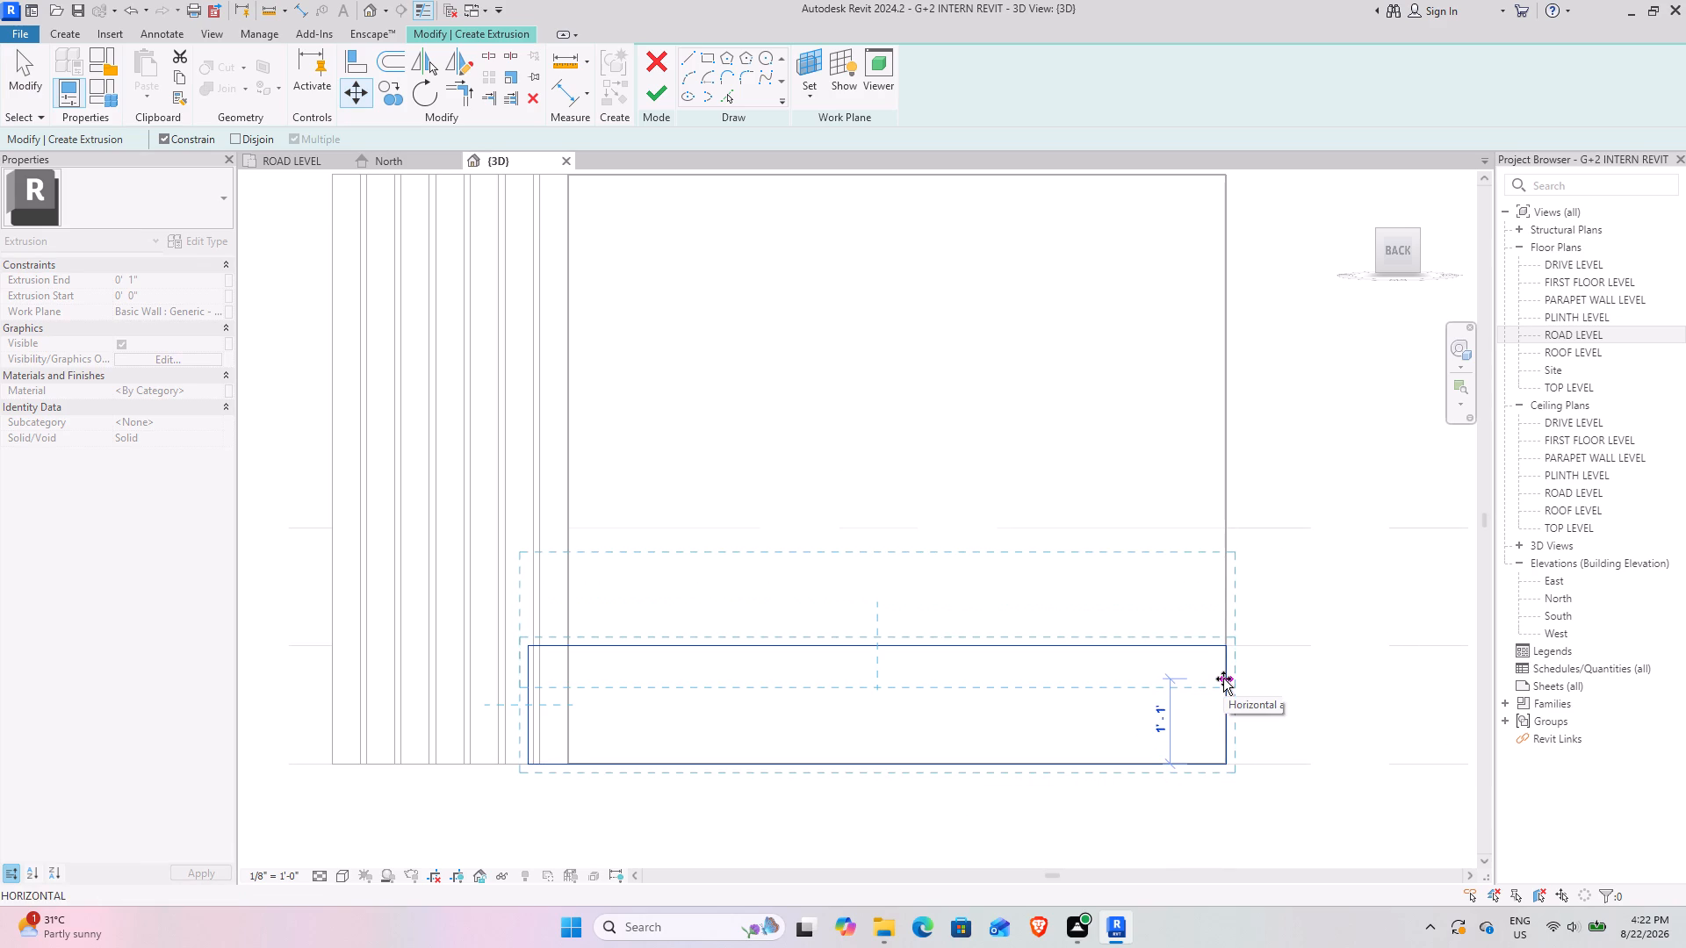
{"action": "key", "text": "2"}
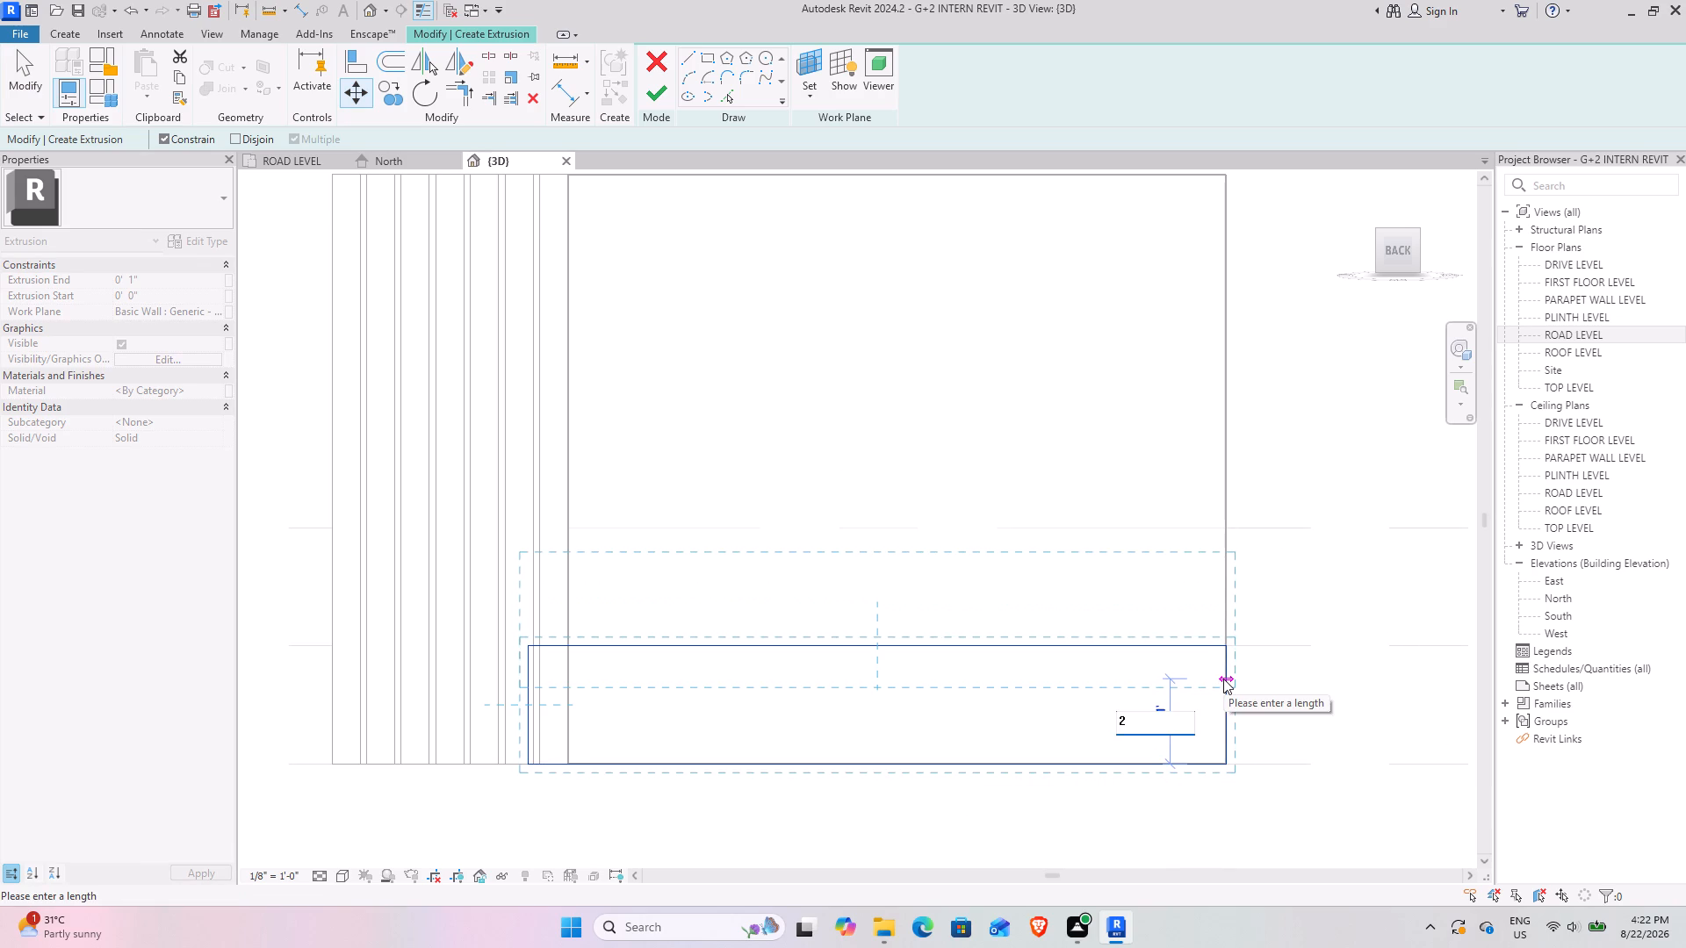
{"action": "type", "text": "'3"}
{"action": "key", "text": "Return"}
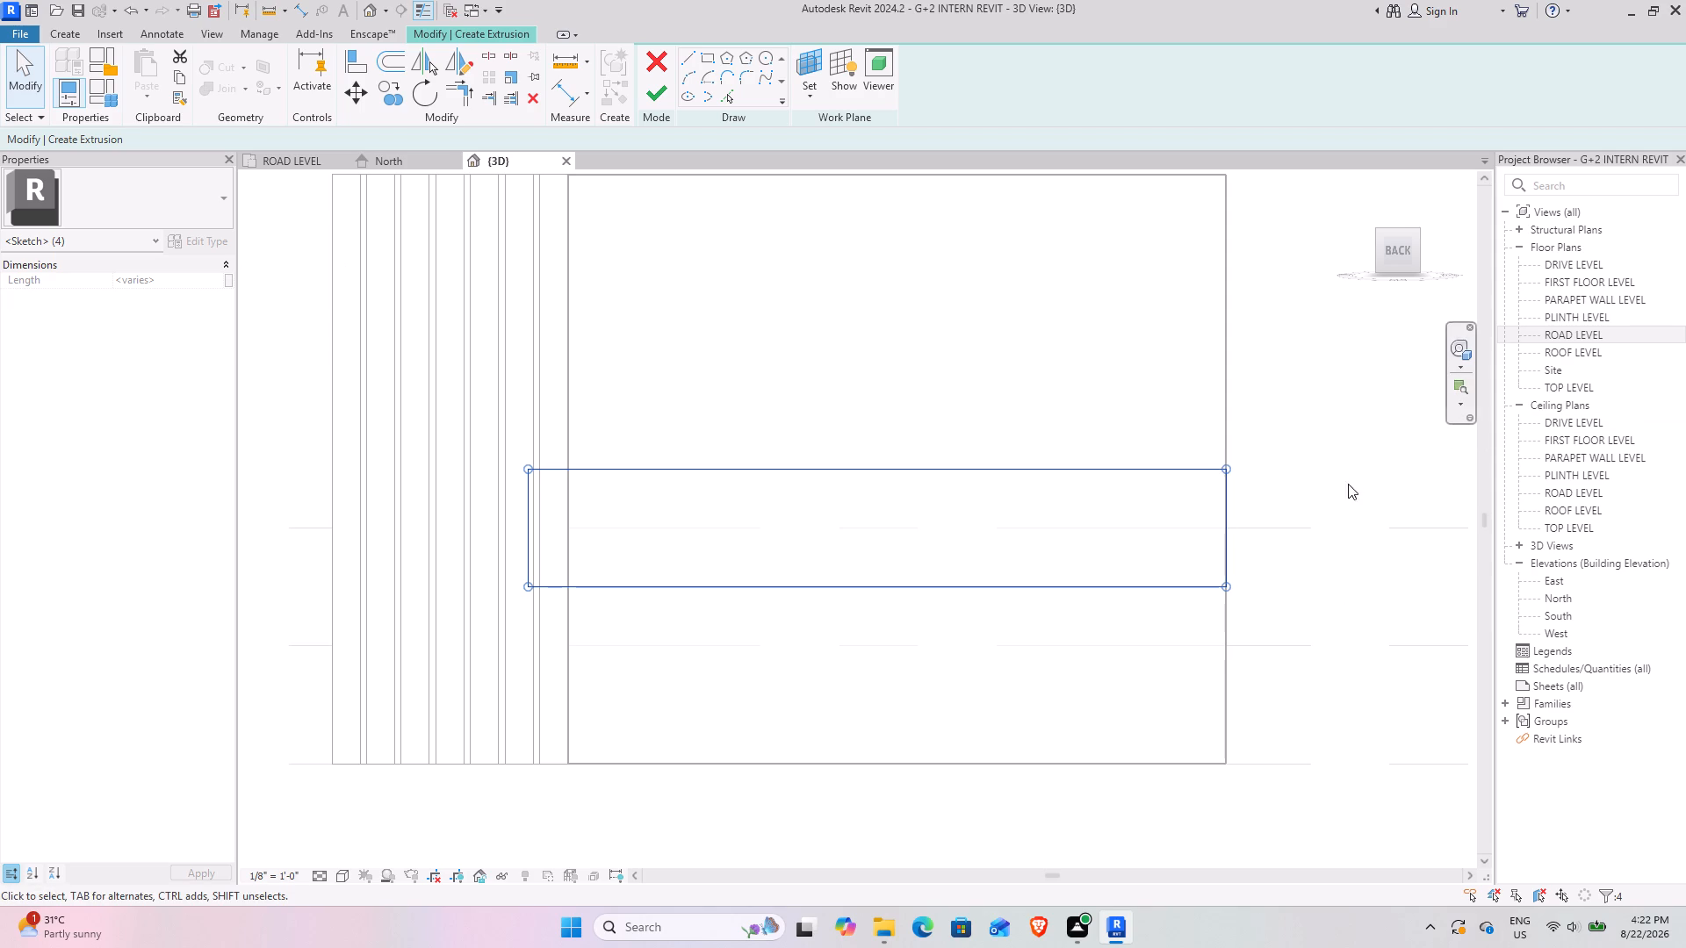
{"action": "left_click", "coordinate": [1349, 534]}
Set the extrusion end to 18" and finish the extrusion sketch.
{"action": "left_click", "coordinate": [166, 280]}
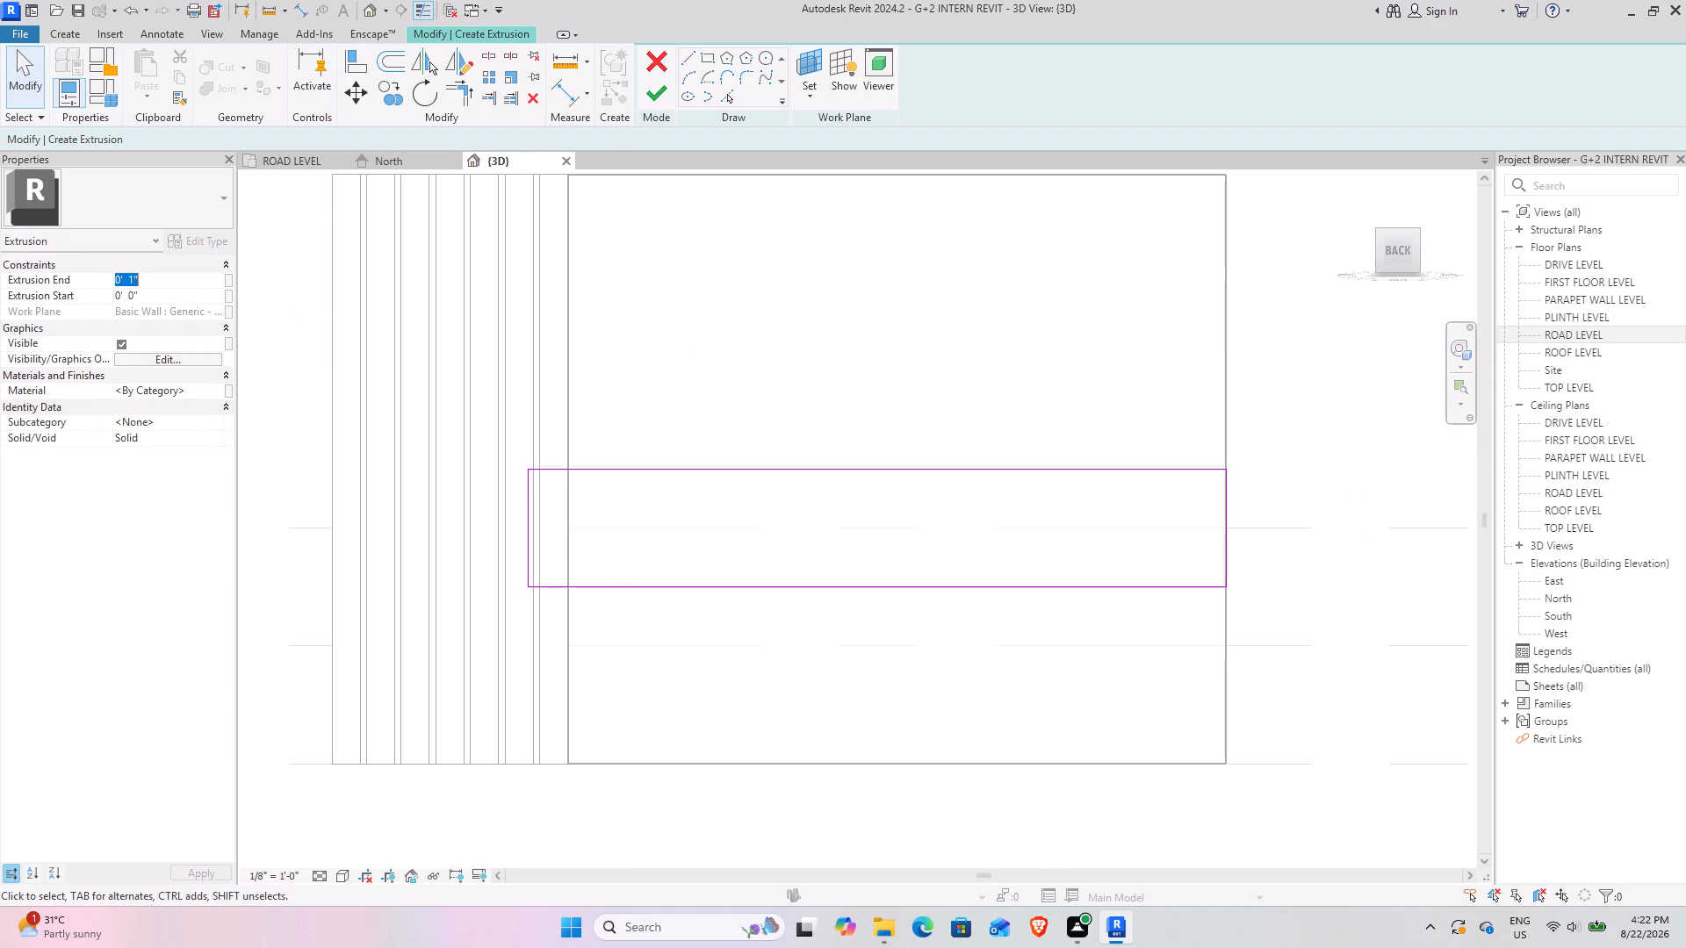
{"action": "type", "text": "18\""}
{"action": "key", "text": "Return"}
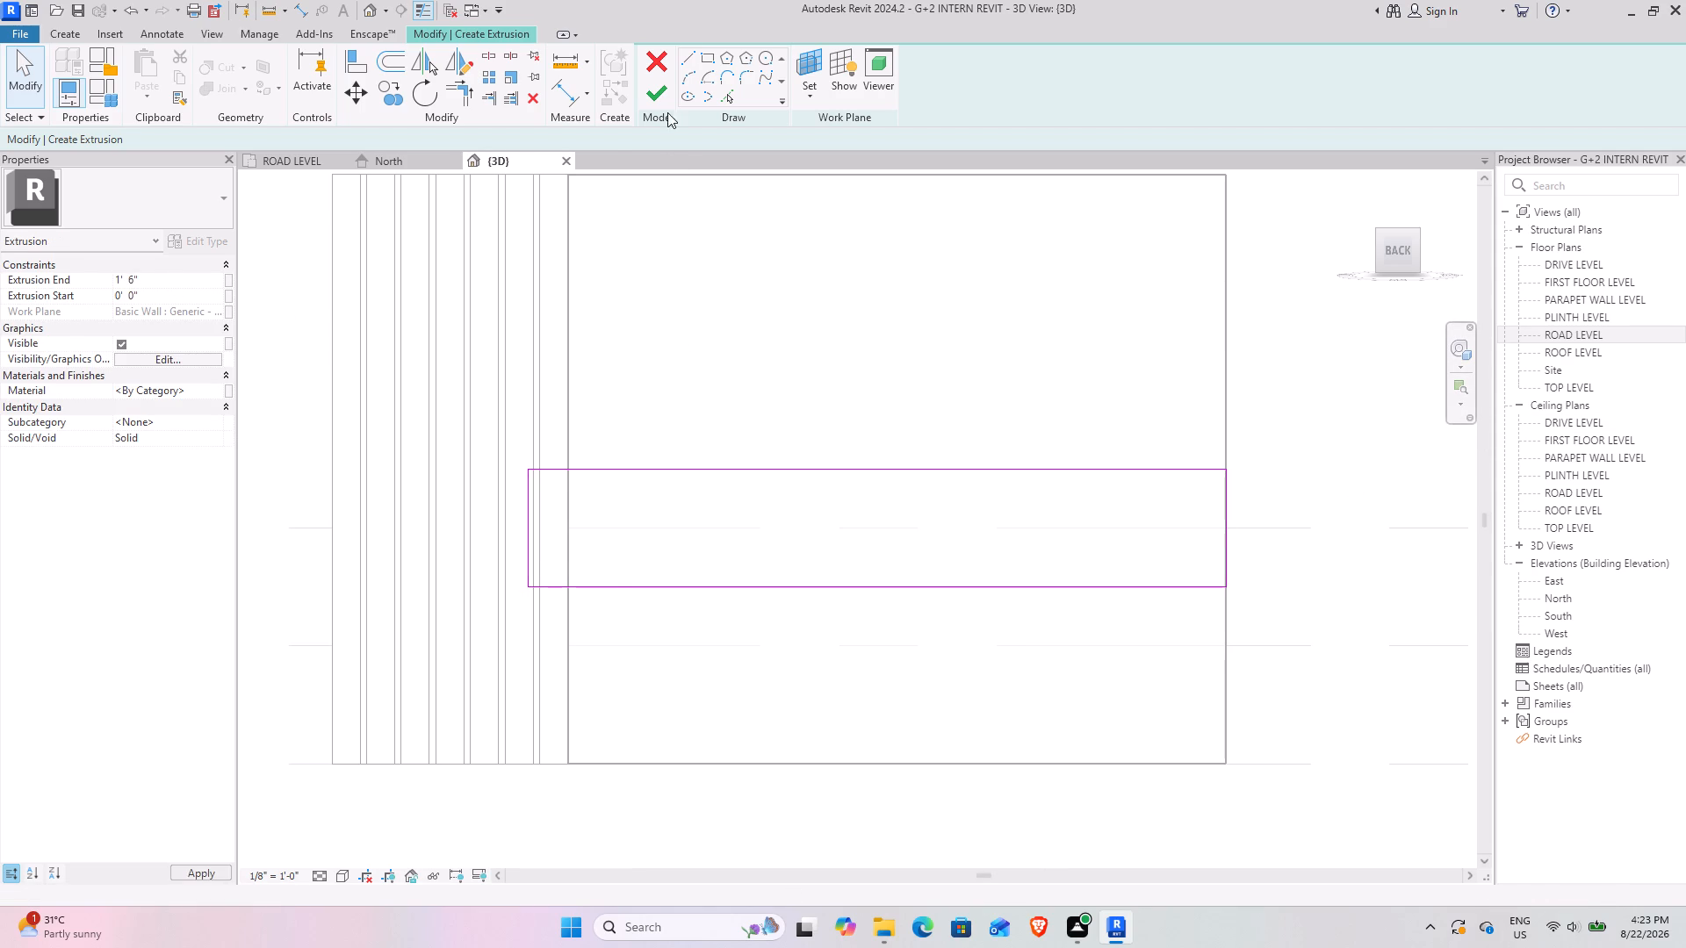
{"action": "left_click", "coordinate": [667, 97]}
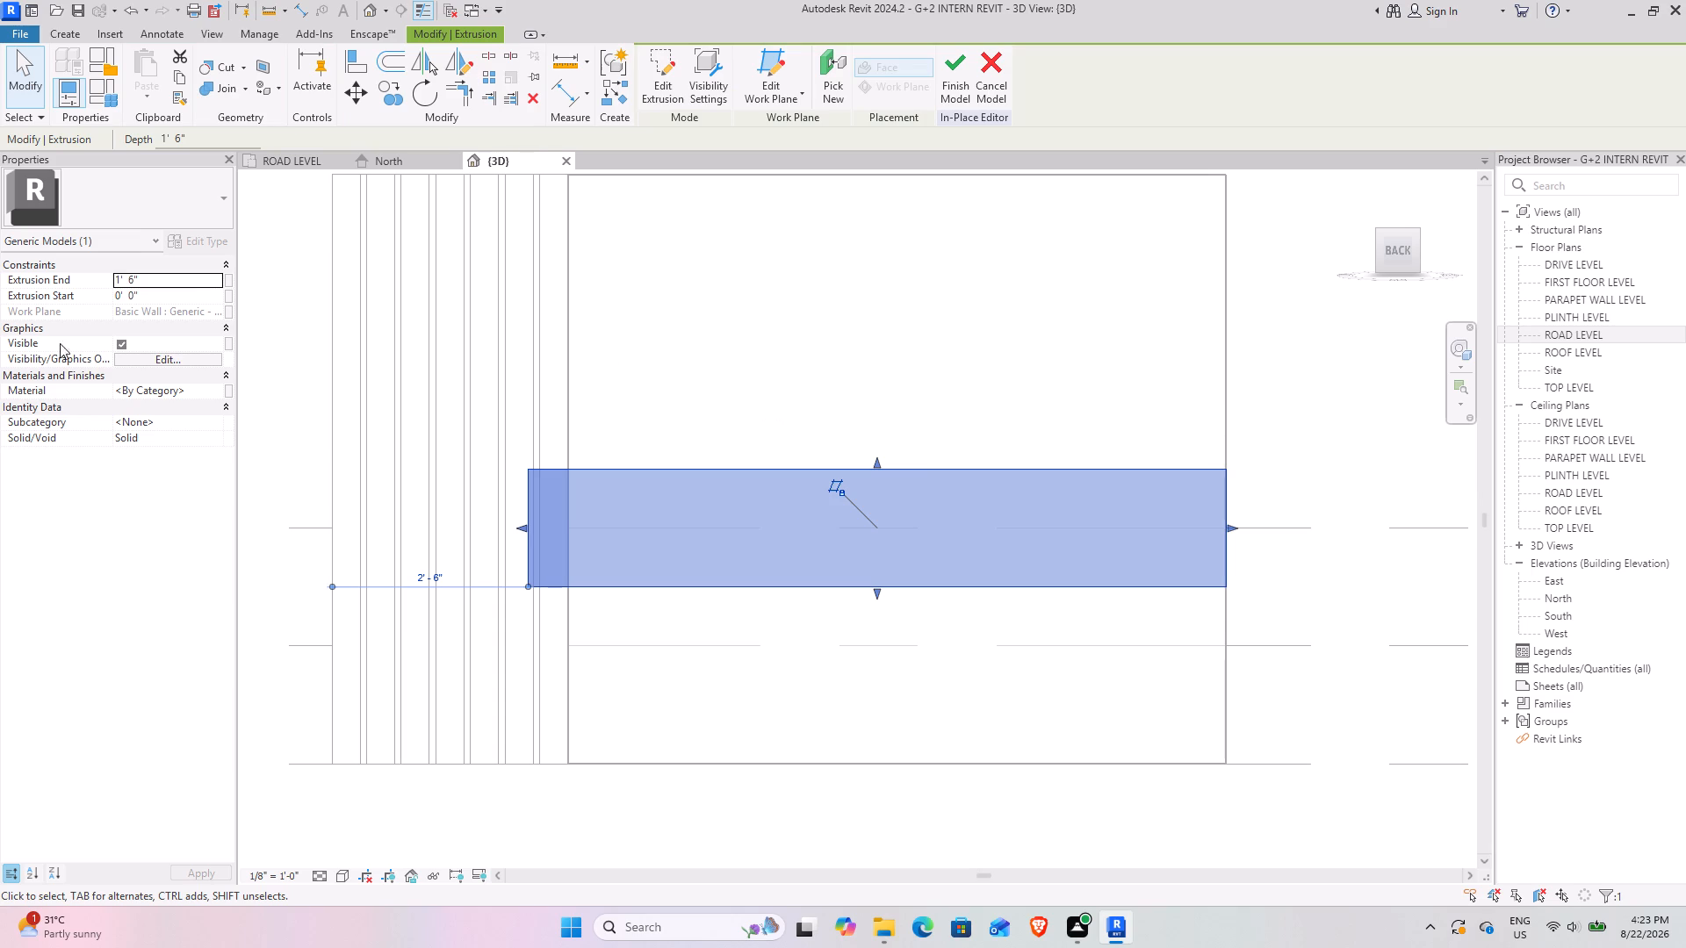
Search the project materials for WHITE and assign Gypsum Wall Board with its render appearance used for shading to the extrusion.
{"action": "left_click", "coordinate": [219, 391]}
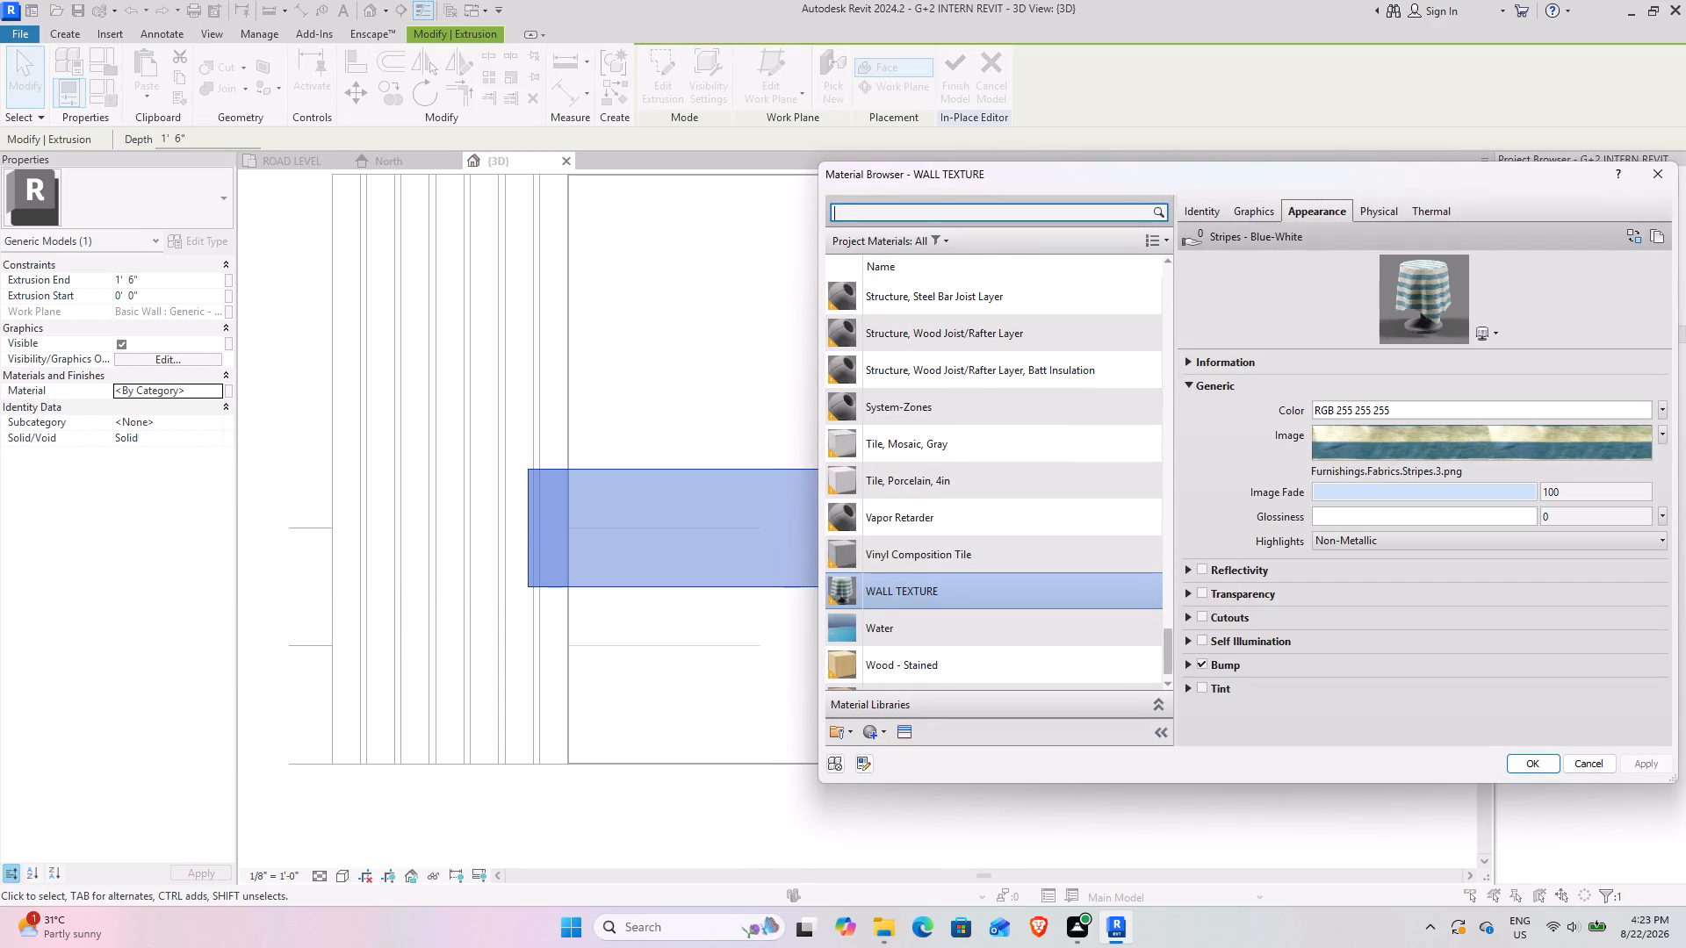
{"action": "left_click", "coordinate": [931, 214]}
{"action": "type", "text": "WHI"}
{"action": "type", "text": "TE"}
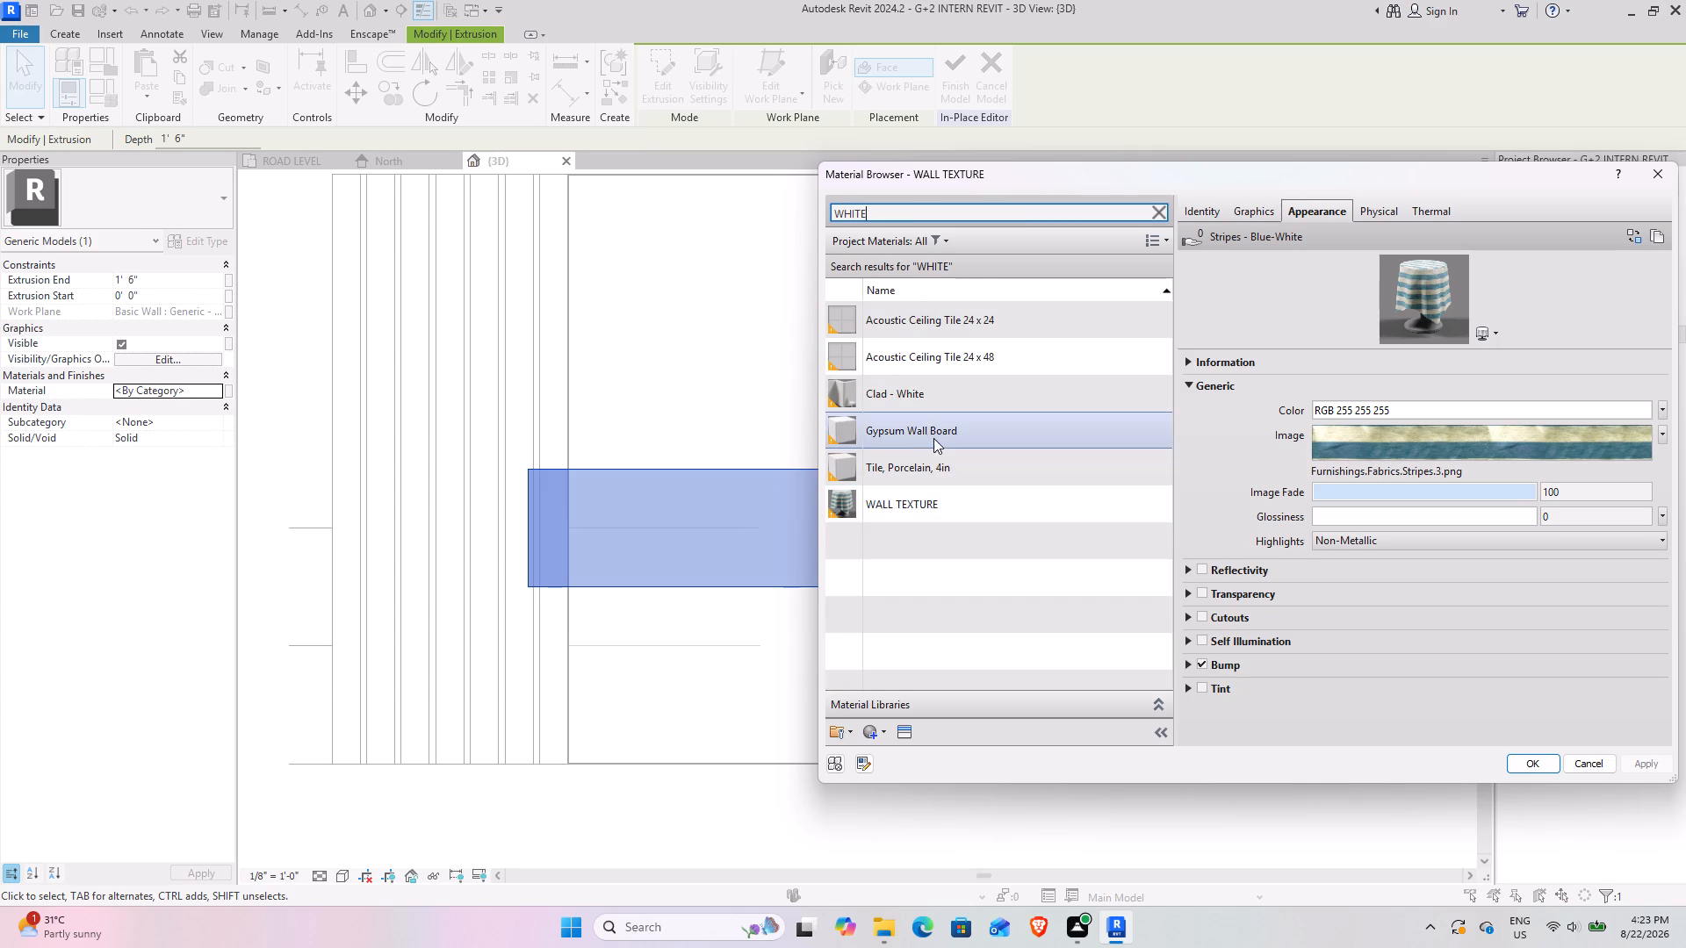
{"action": "left_click", "coordinate": [1147, 428]}
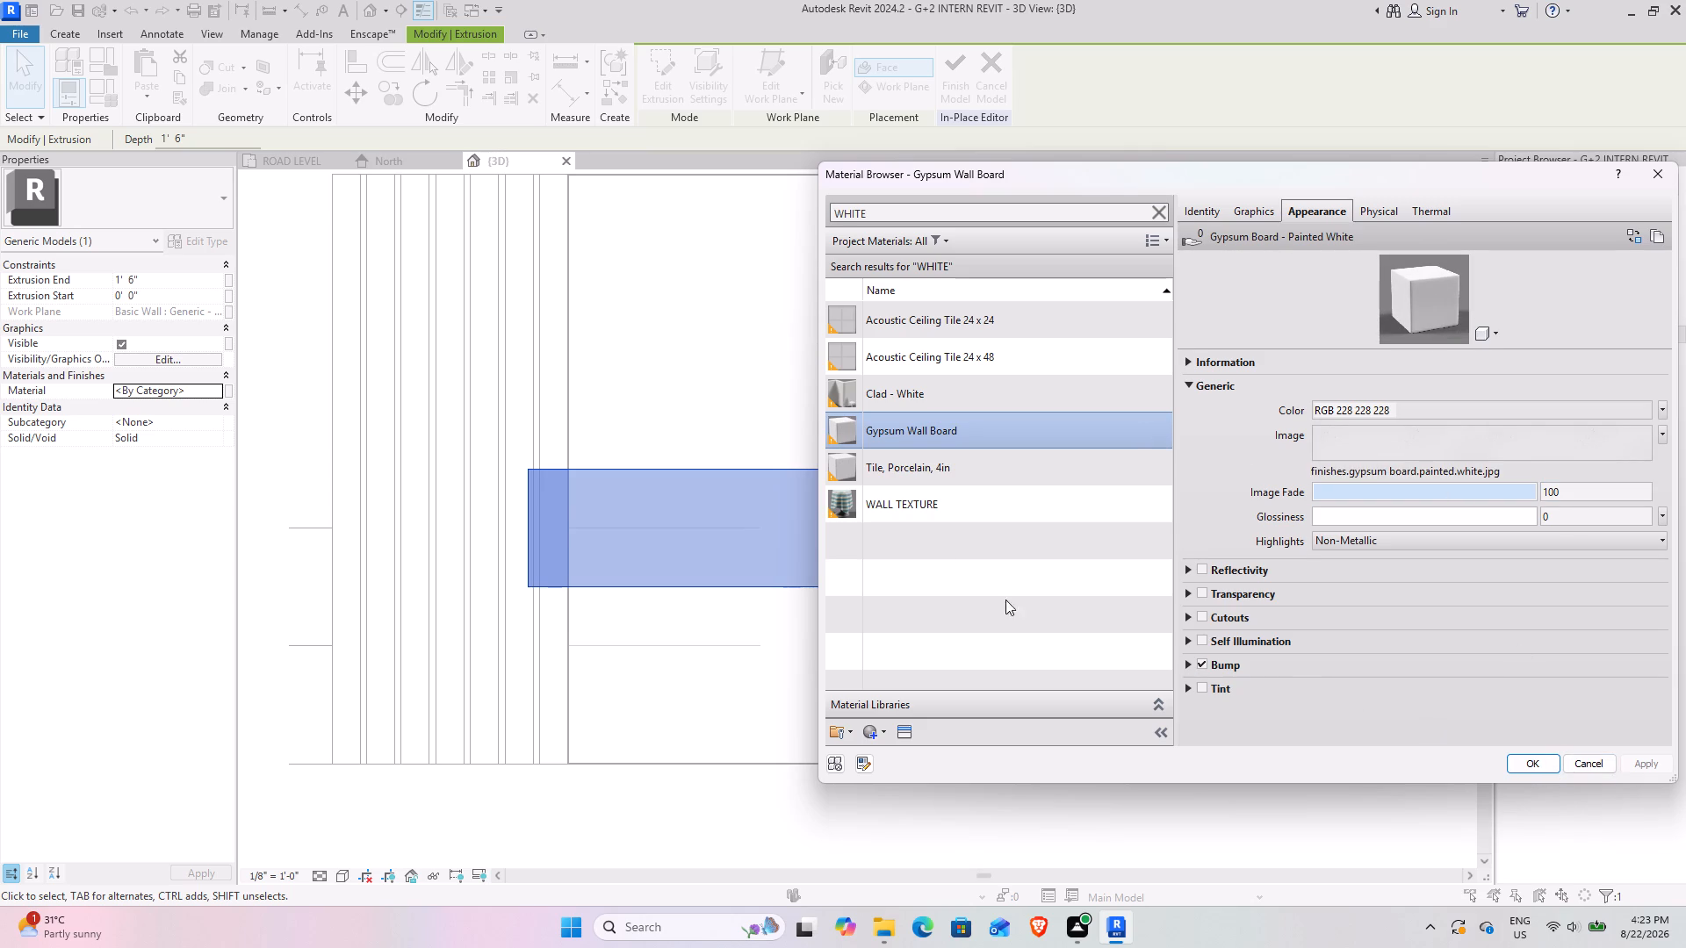
{"action": "left_click", "coordinate": [947, 476]}
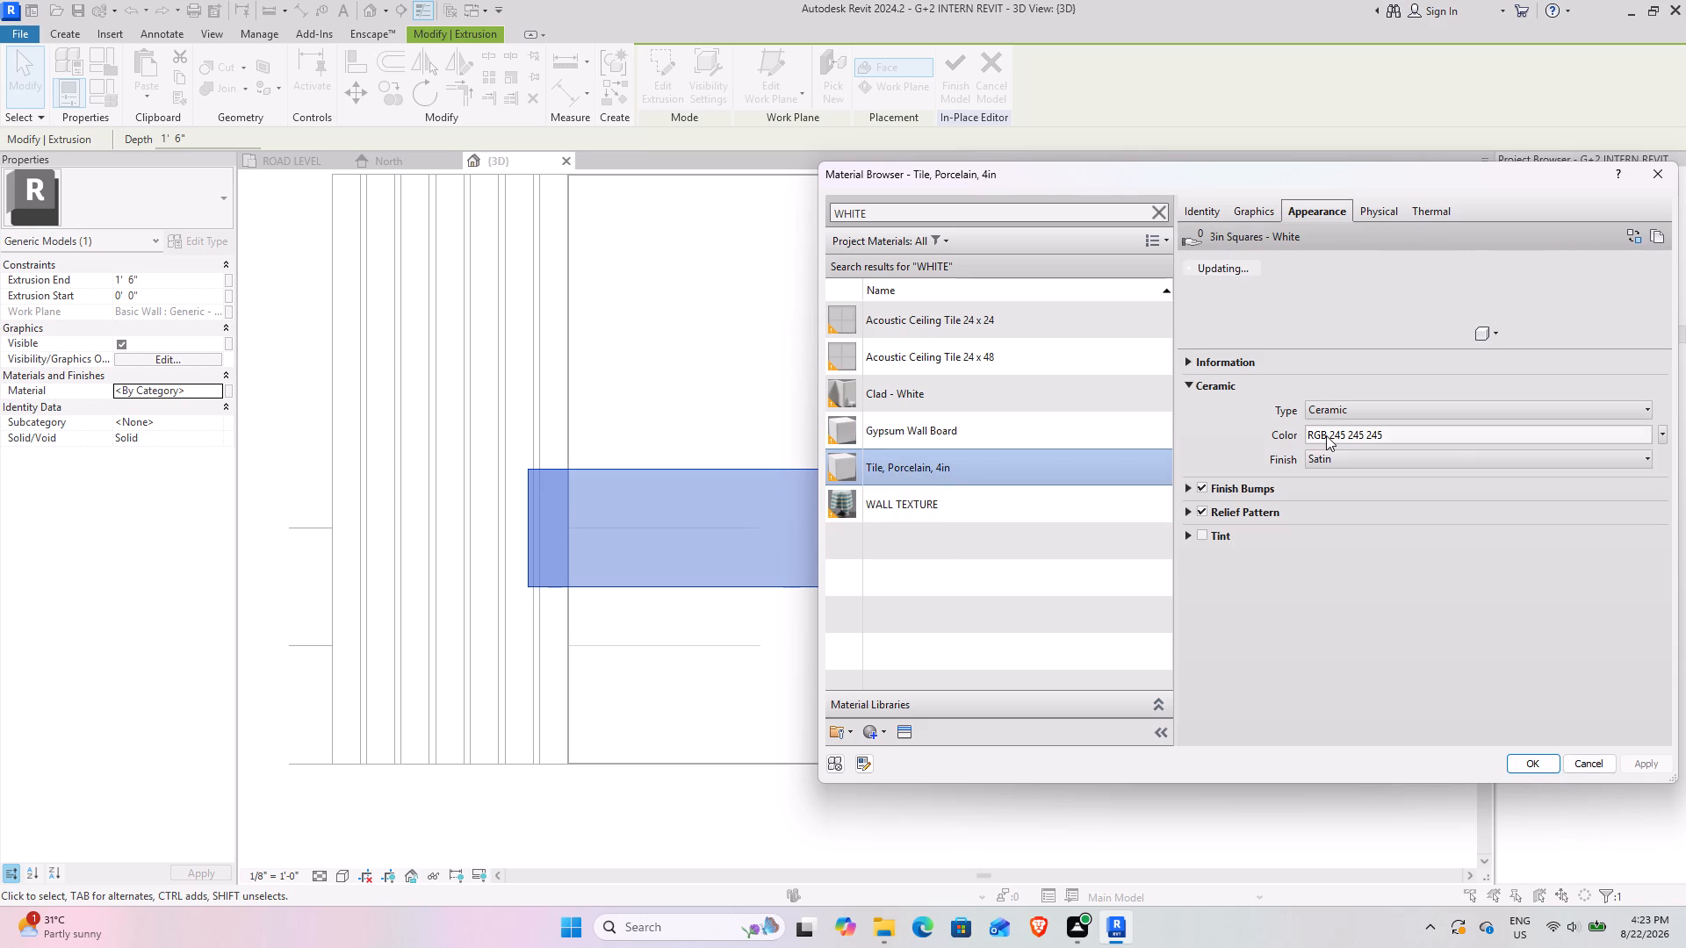
{"action": "left_click", "coordinate": [987, 434]}
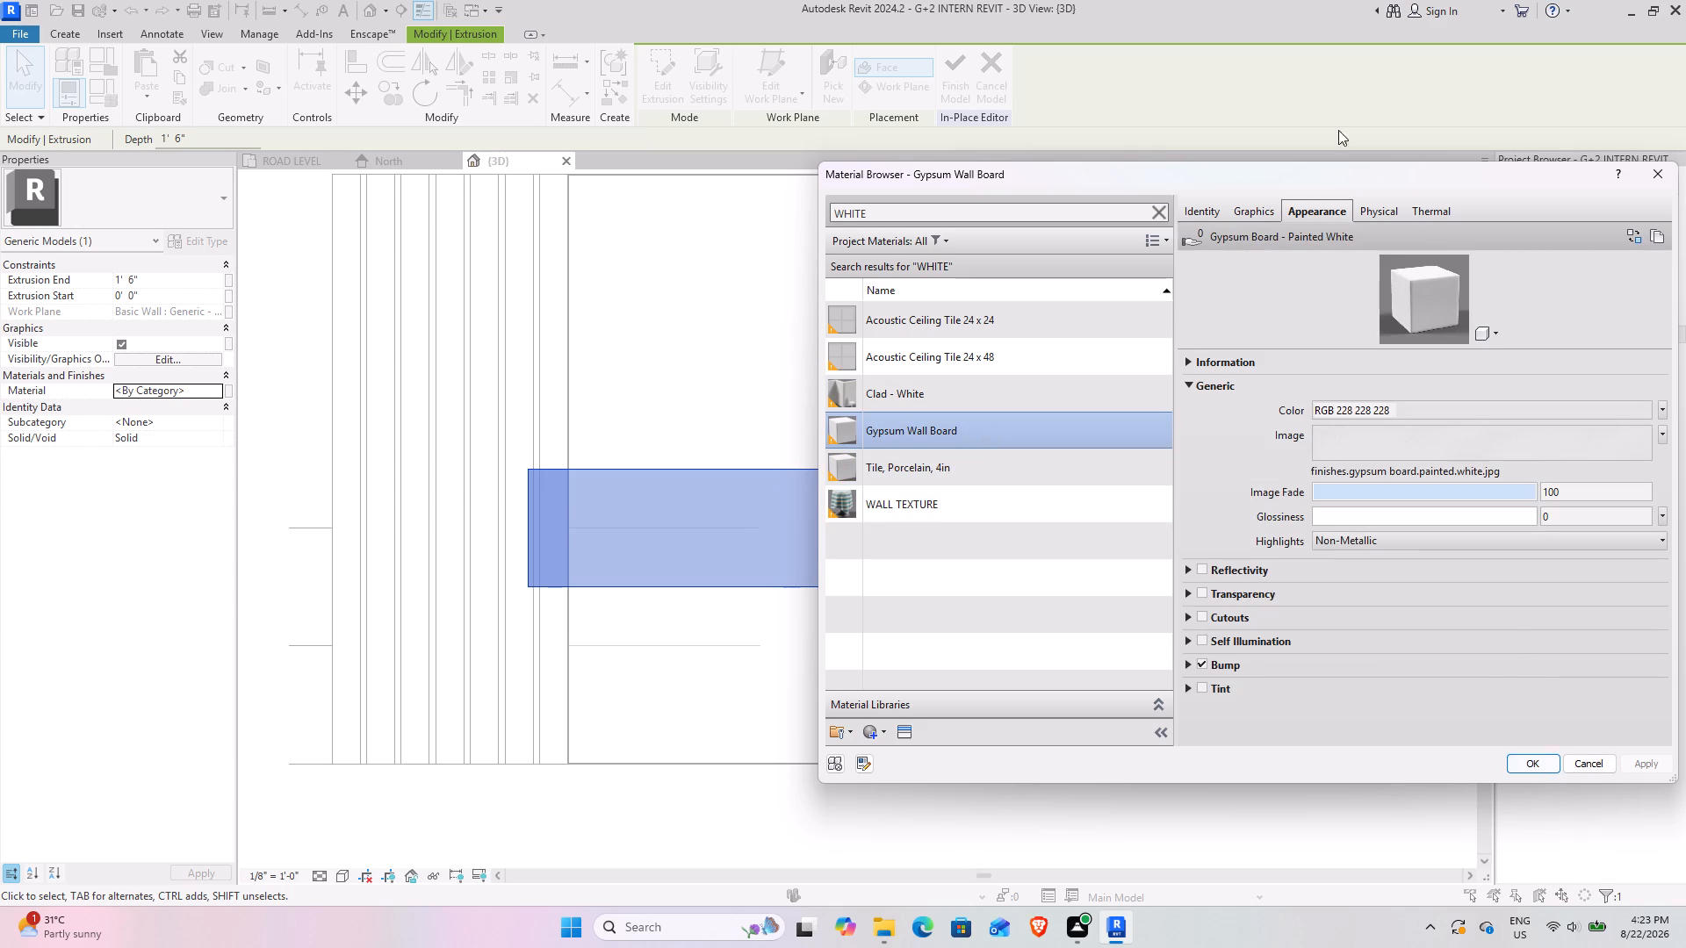
{"action": "left_click", "coordinate": [1247, 214]}
{"action": "left_click", "coordinate": [1318, 254]}
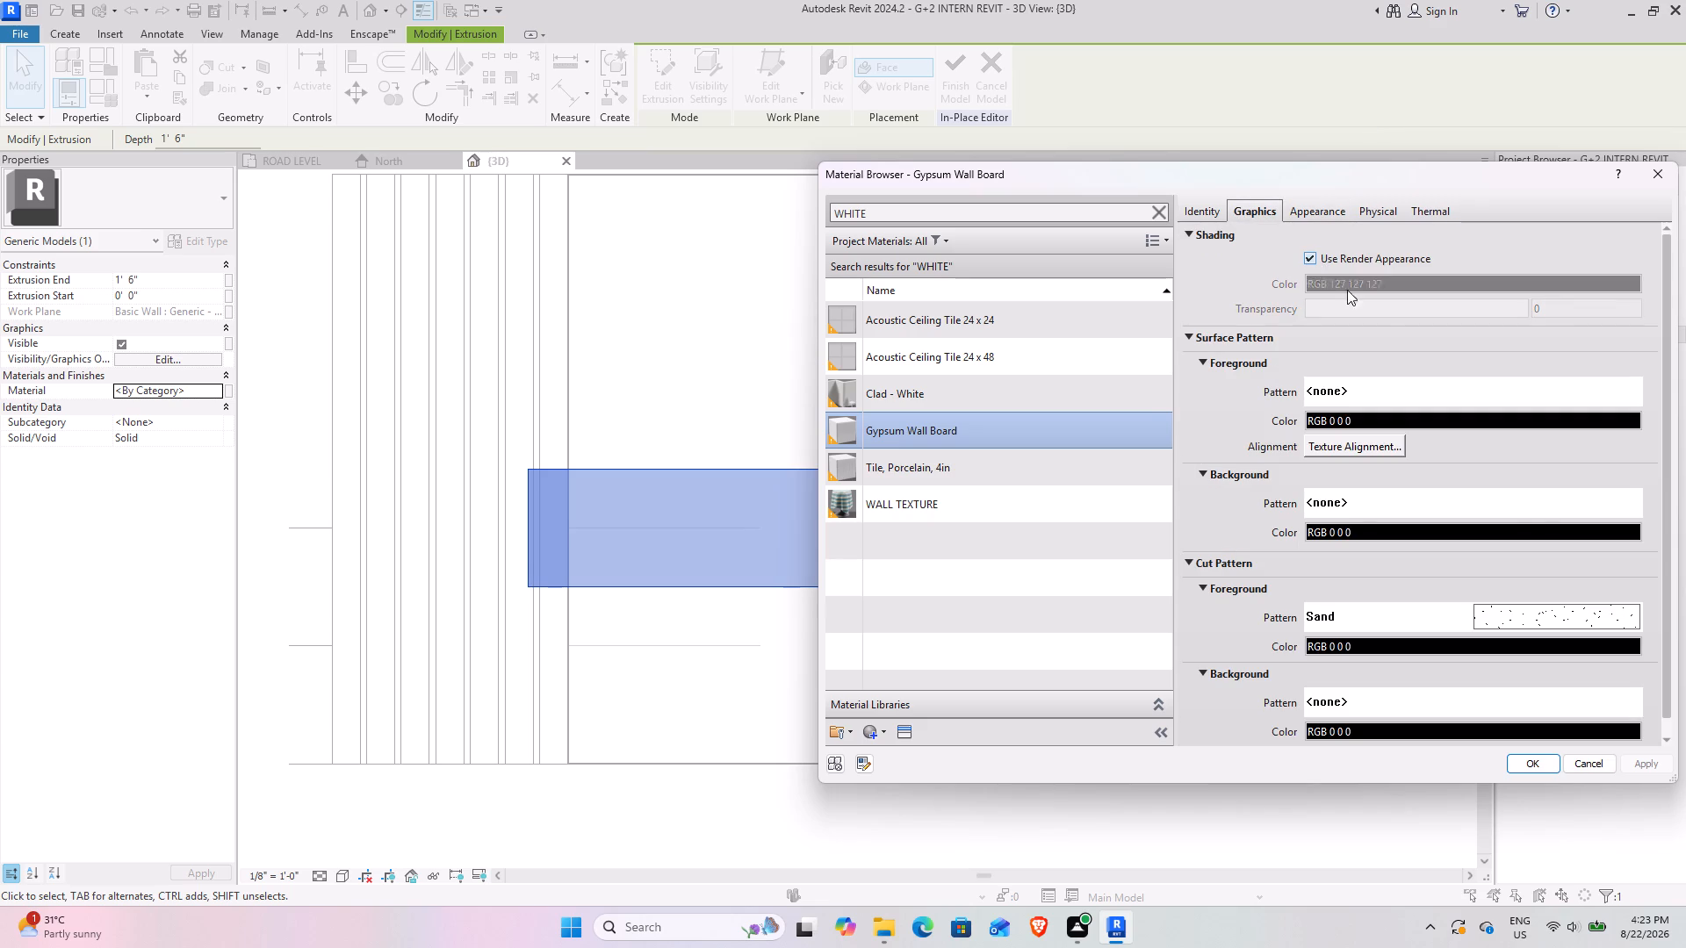
{"action": "left_click", "coordinate": [1653, 762]}
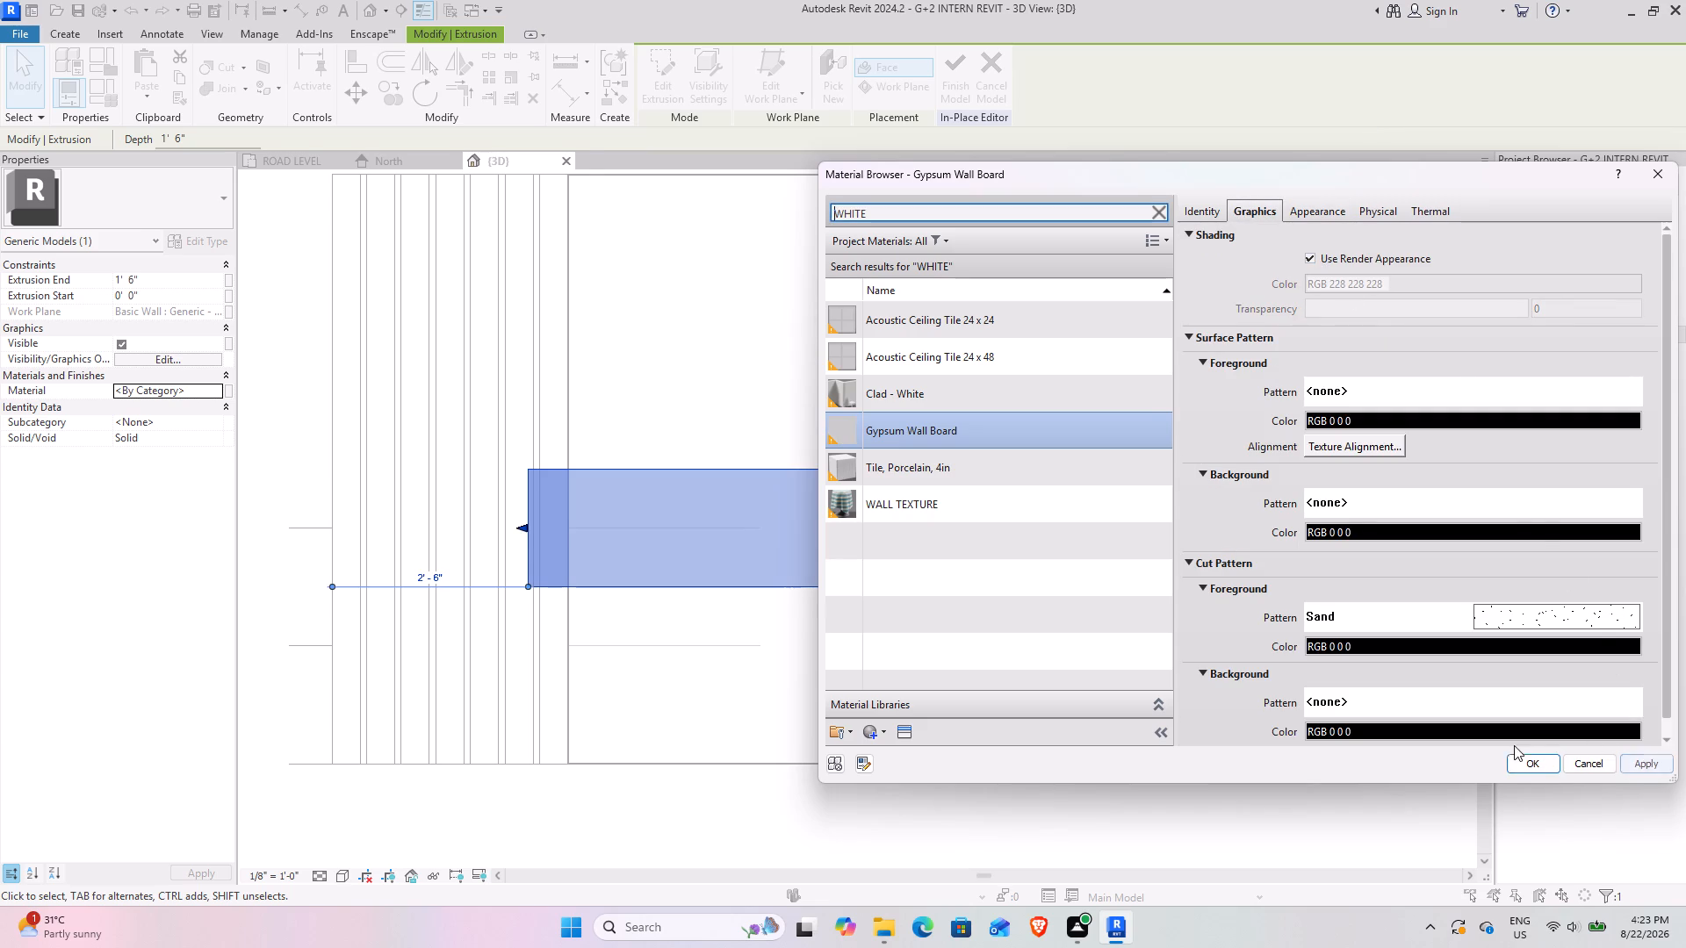
{"action": "left_click", "coordinate": [1530, 763]}
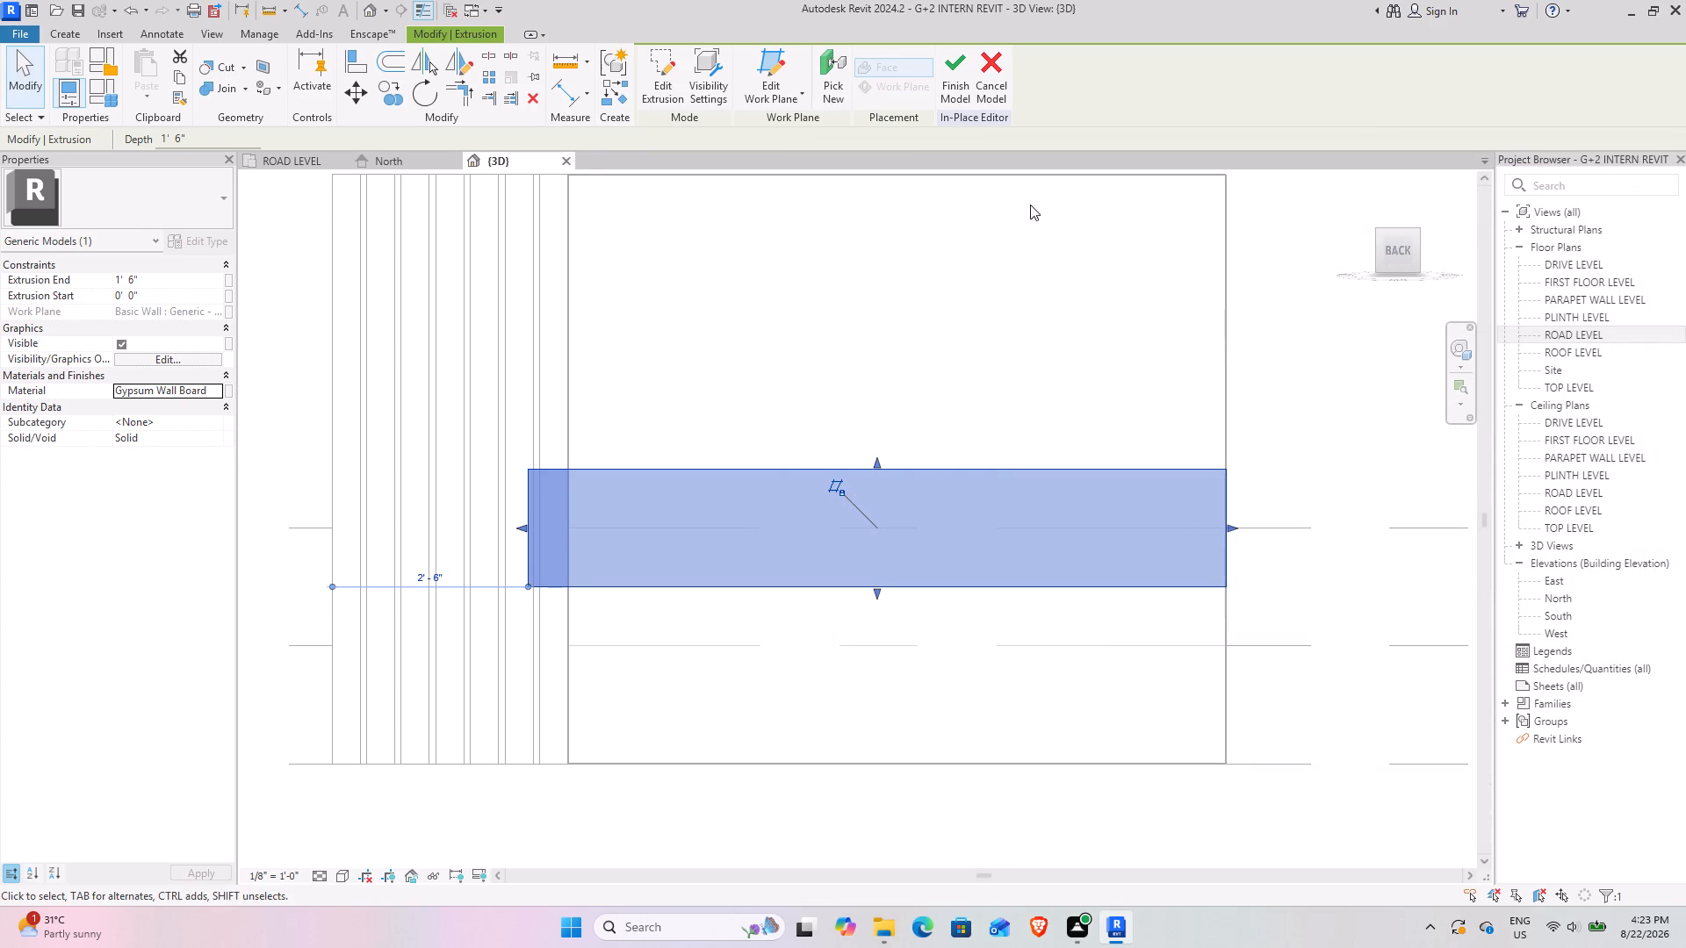
Deselect the extrusion and finish the in-place model.
{"action": "left_click", "coordinate": [1303, 391]}
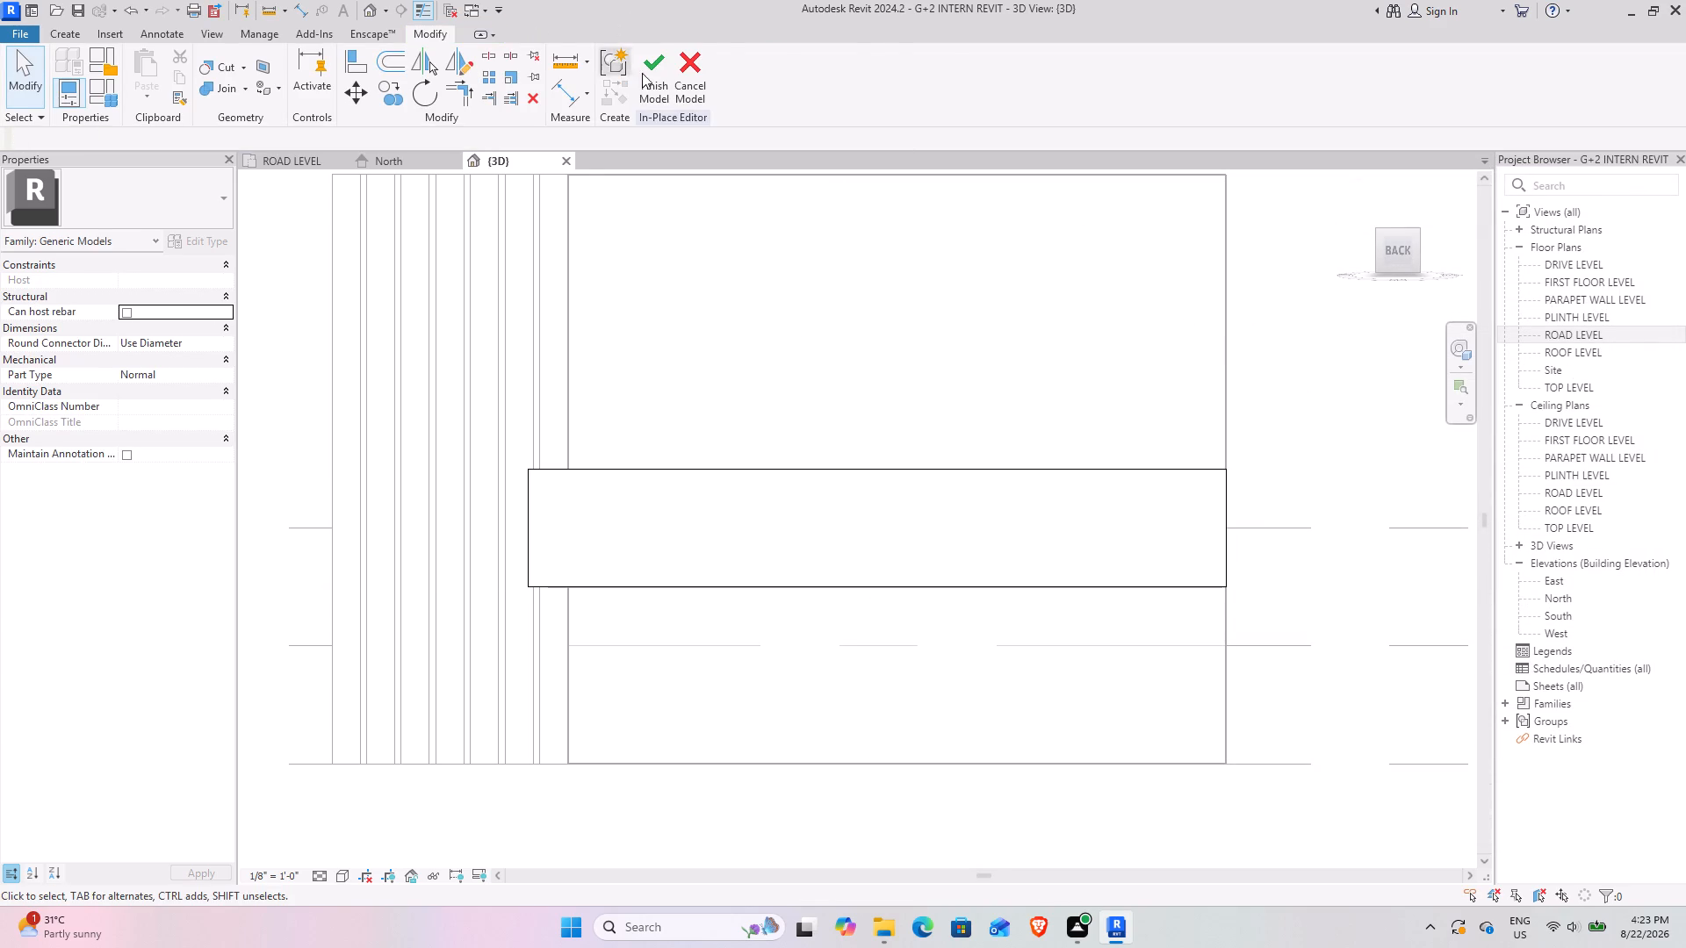
{"action": "left_click", "coordinate": [668, 84]}
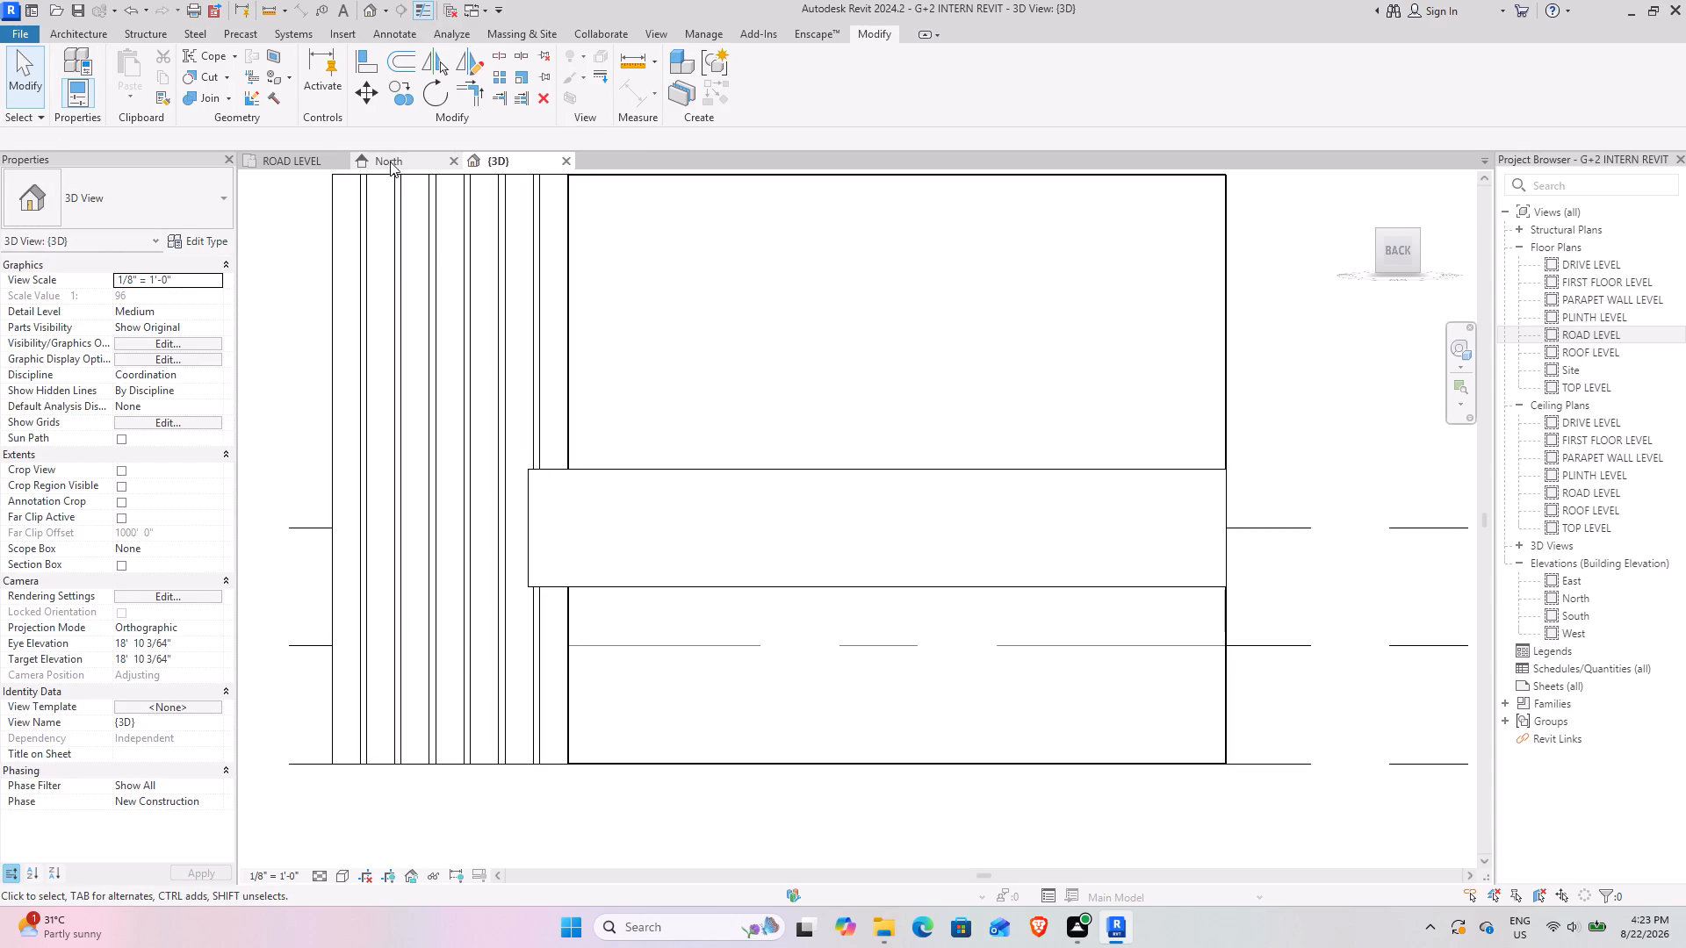
Switch the 3D view's visual style to Shaded.
{"action": "scroll", "coordinate": [465, 398], "scroll_direction": "down", "scroll_amount": 3}
{"action": "middle_click_drag", "start_coordinate": [462, 425], "coordinate": [505, 476], "text": "shift"}
{"action": "middle_click_drag", "start_coordinate": [511, 480], "coordinate": [831, 638]}
{"action": "middle_click_drag", "start_coordinate": [695, 557], "coordinate": [708, 568], "text": "shift"}
{"action": "middle_click_drag", "start_coordinate": [708, 568], "coordinate": [708, 586]}
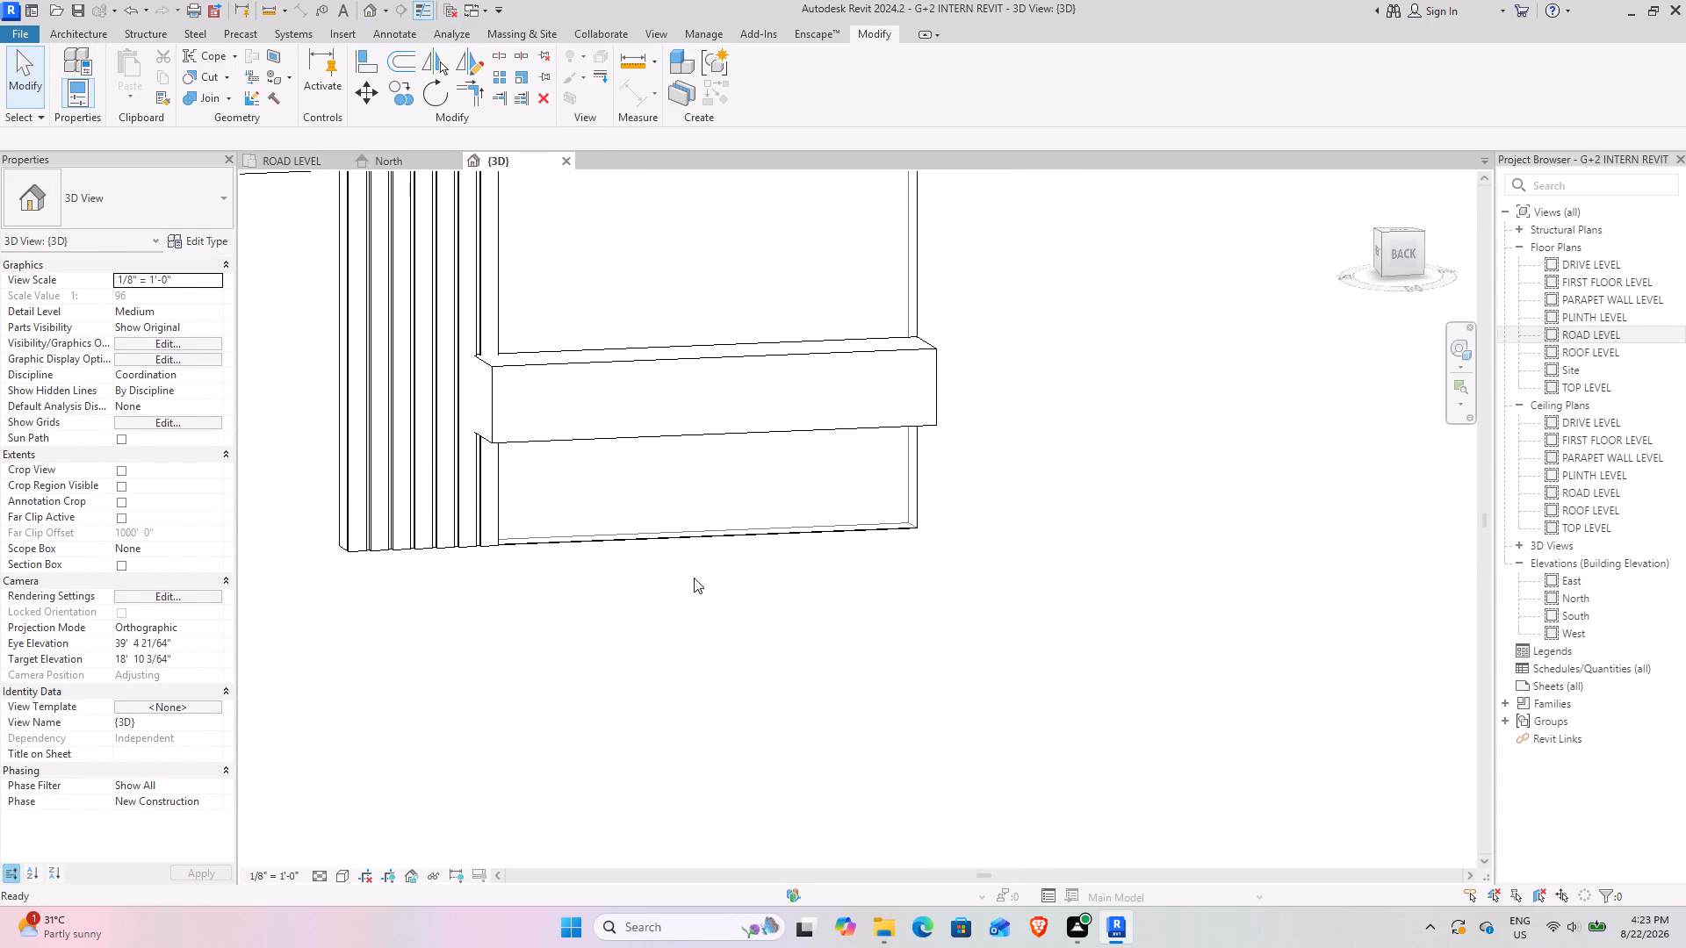
{"action": "left_click", "coordinate": [337, 877]}
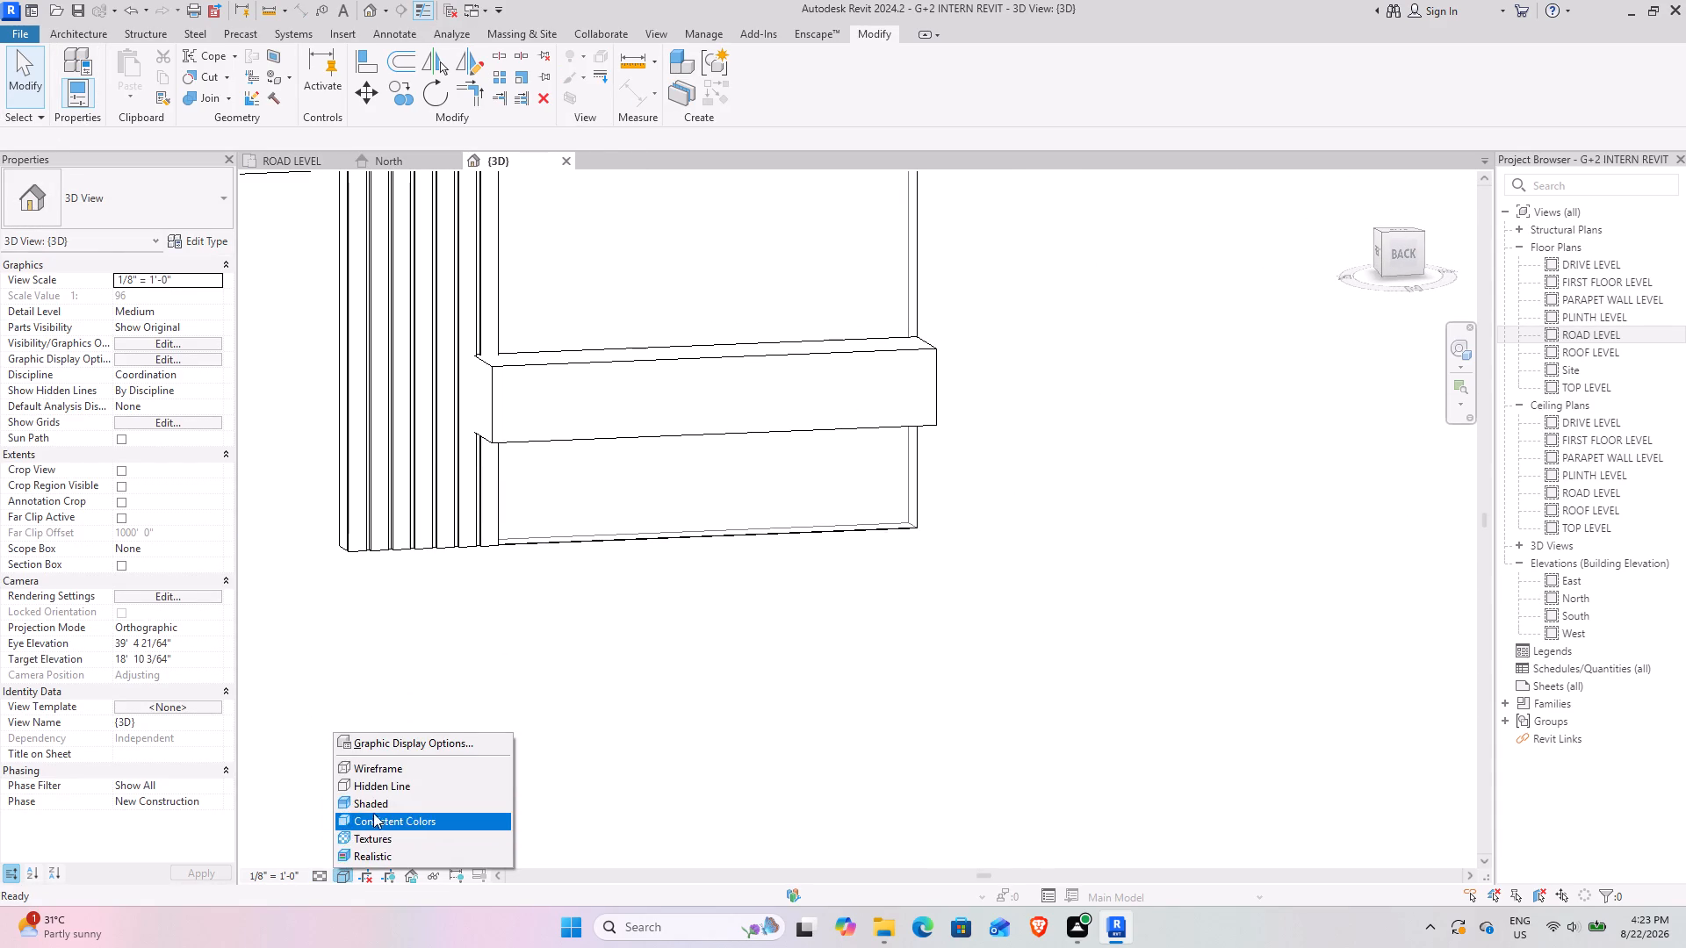
{"action": "left_click", "coordinate": [373, 805]}
Examine the new box extrusion against the slatted back wall from several angles.
{"action": "middle_click_drag", "start_coordinate": [455, 583], "coordinate": [566, 758]}
{"action": "middle_click_drag", "start_coordinate": [512, 682], "coordinate": [454, 657], "text": "shift"}
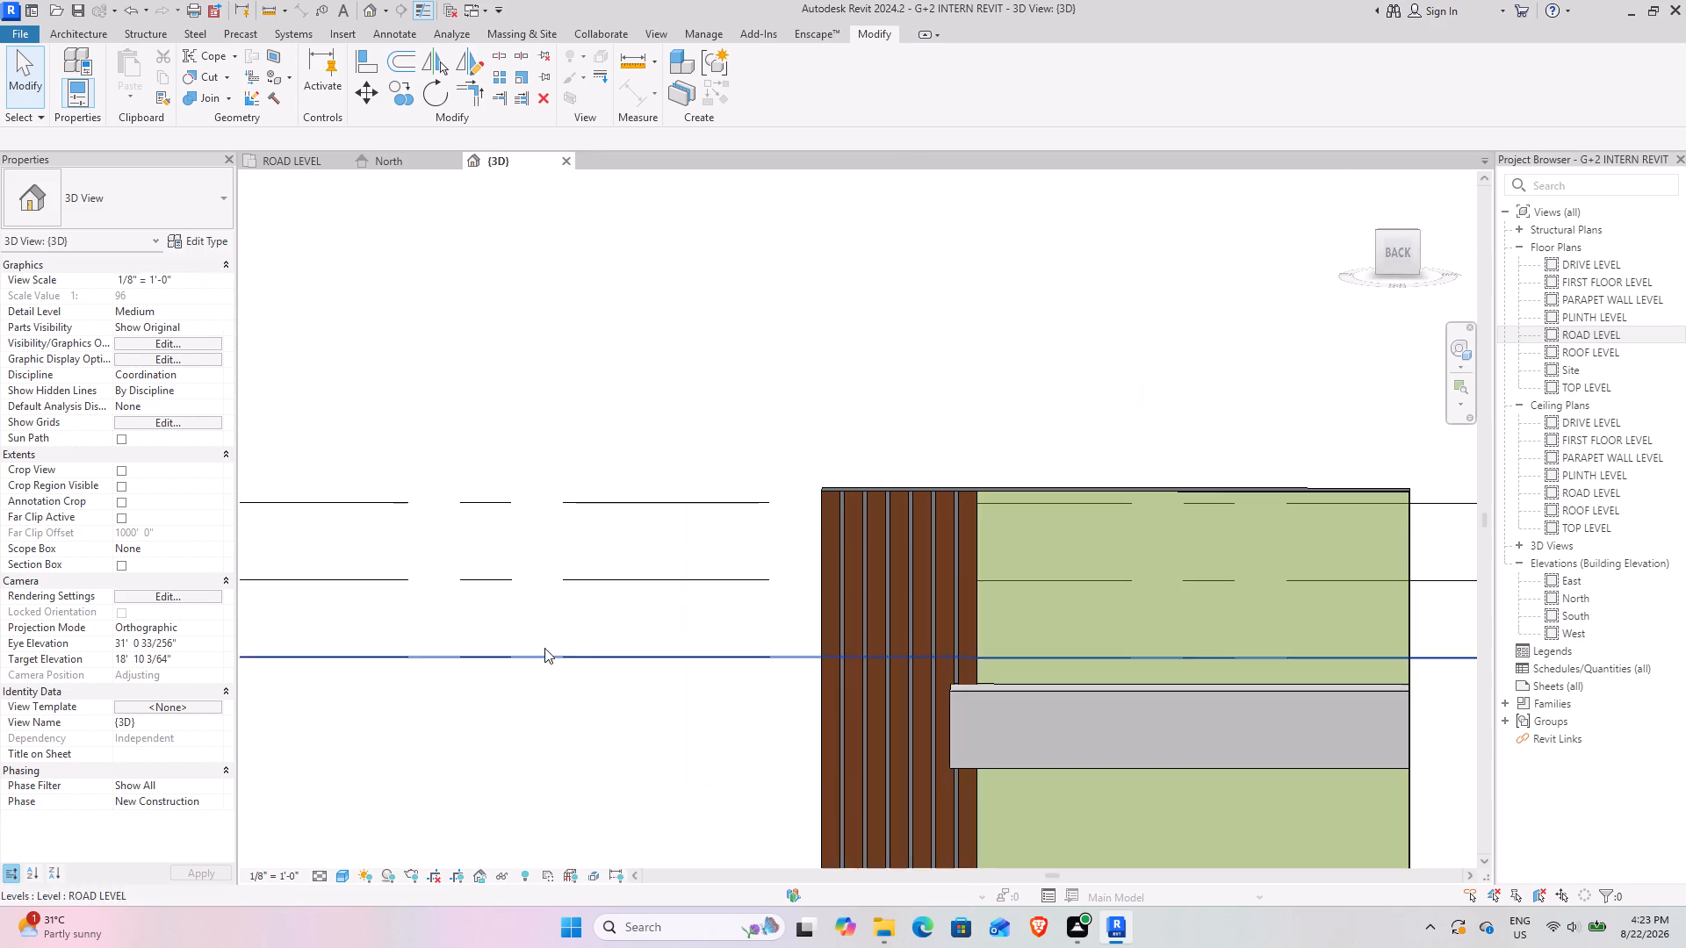
{"action": "middle_click_drag", "start_coordinate": [930, 640], "coordinate": [650, 408]}
{"action": "middle_click_drag", "start_coordinate": [702, 465], "coordinate": [787, 542], "text": "shift"}
{"action": "middle_click_drag", "start_coordinate": [681, 423], "coordinate": [910, 636]}
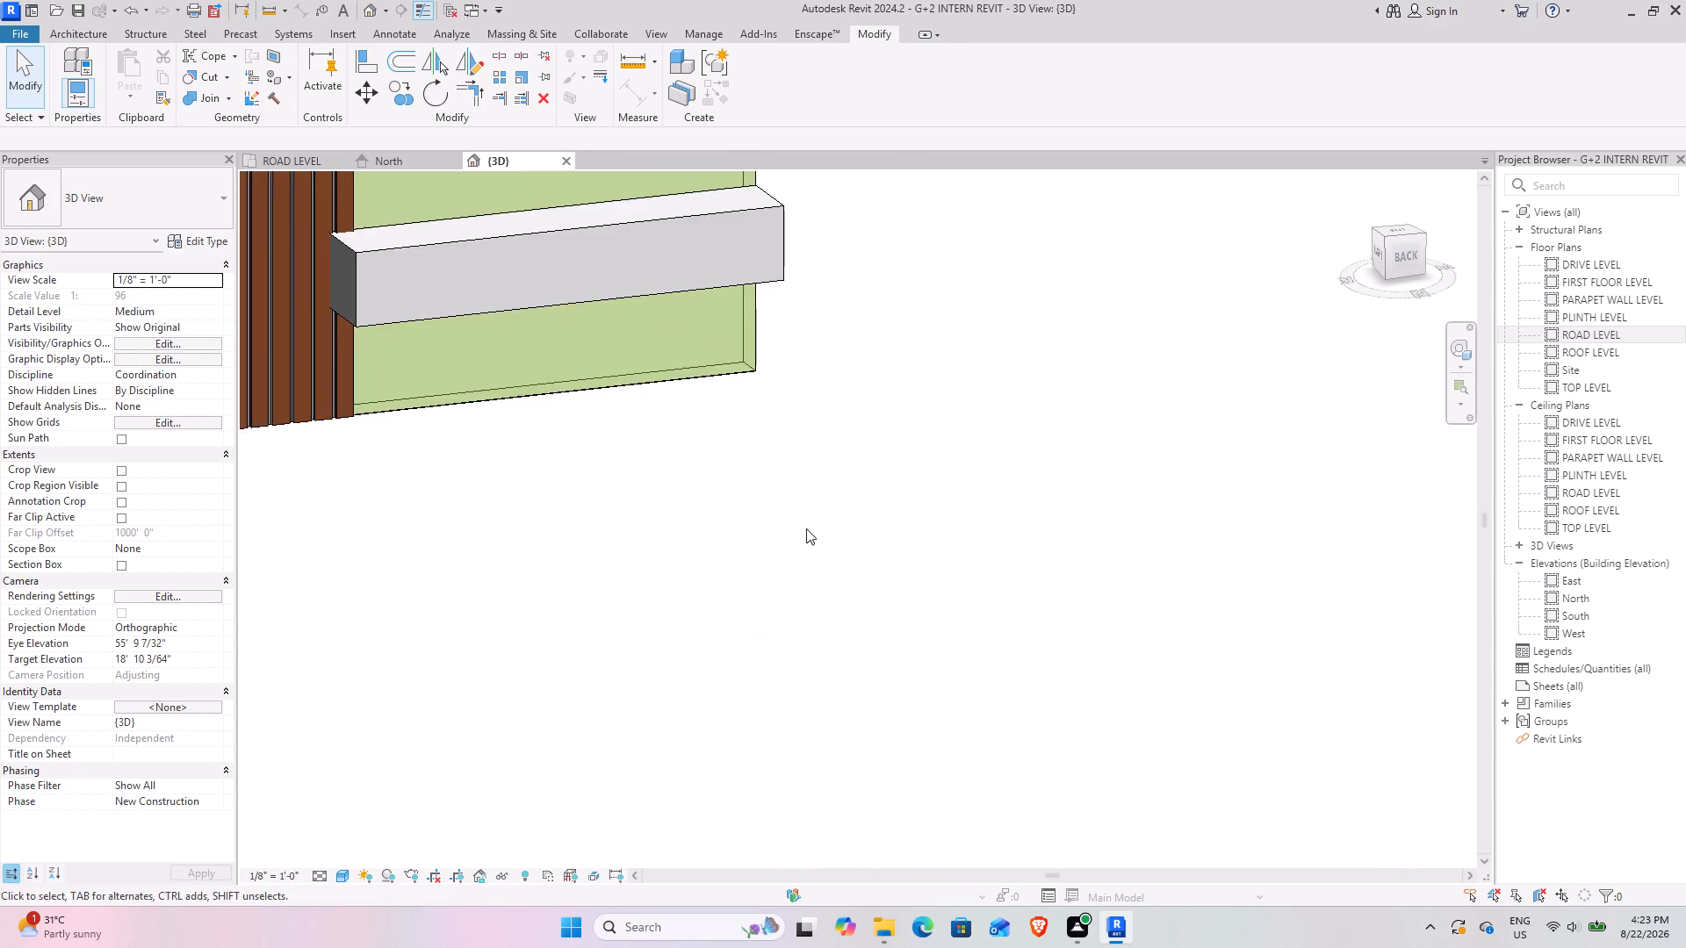
{"action": "middle_click_drag", "start_coordinate": [824, 563], "coordinate": [965, 729]}
{"action": "middle_click_drag", "start_coordinate": [910, 685], "coordinate": [983, 758]}
{"action": "middle_click_drag", "start_coordinate": [675, 436], "coordinate": [638, 420], "text": "shift"}
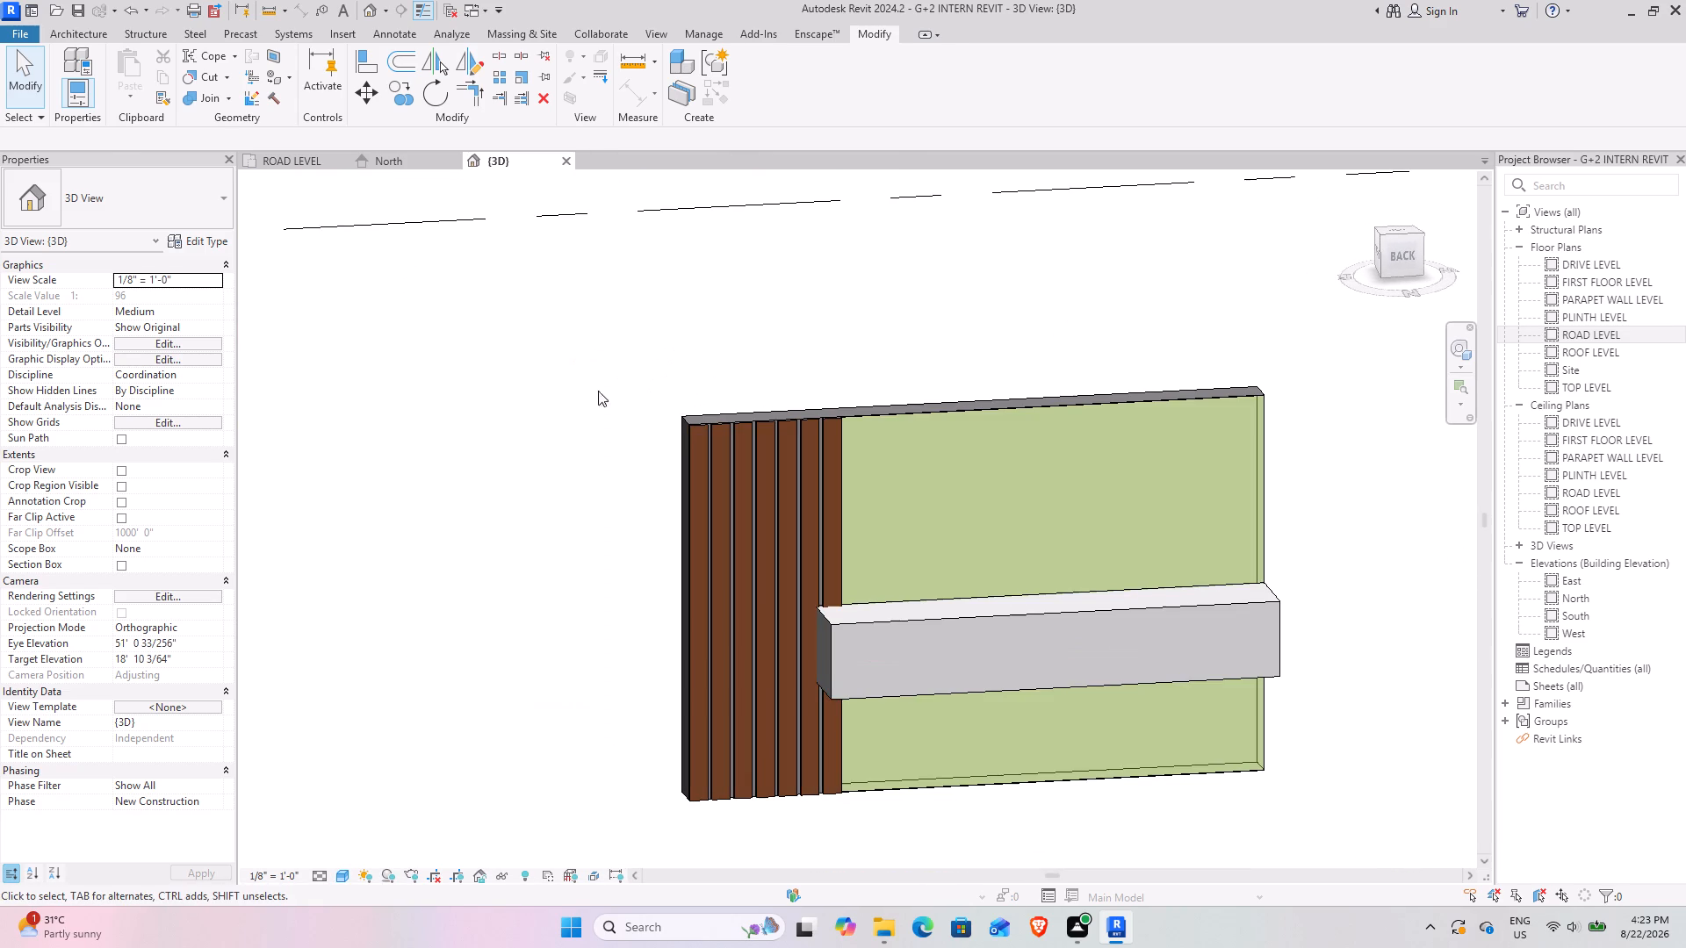
Open the project's WALL TEXTURE material for editing and bring up the asset library for it.
{"action": "double_click", "coordinate": [79, 24]}
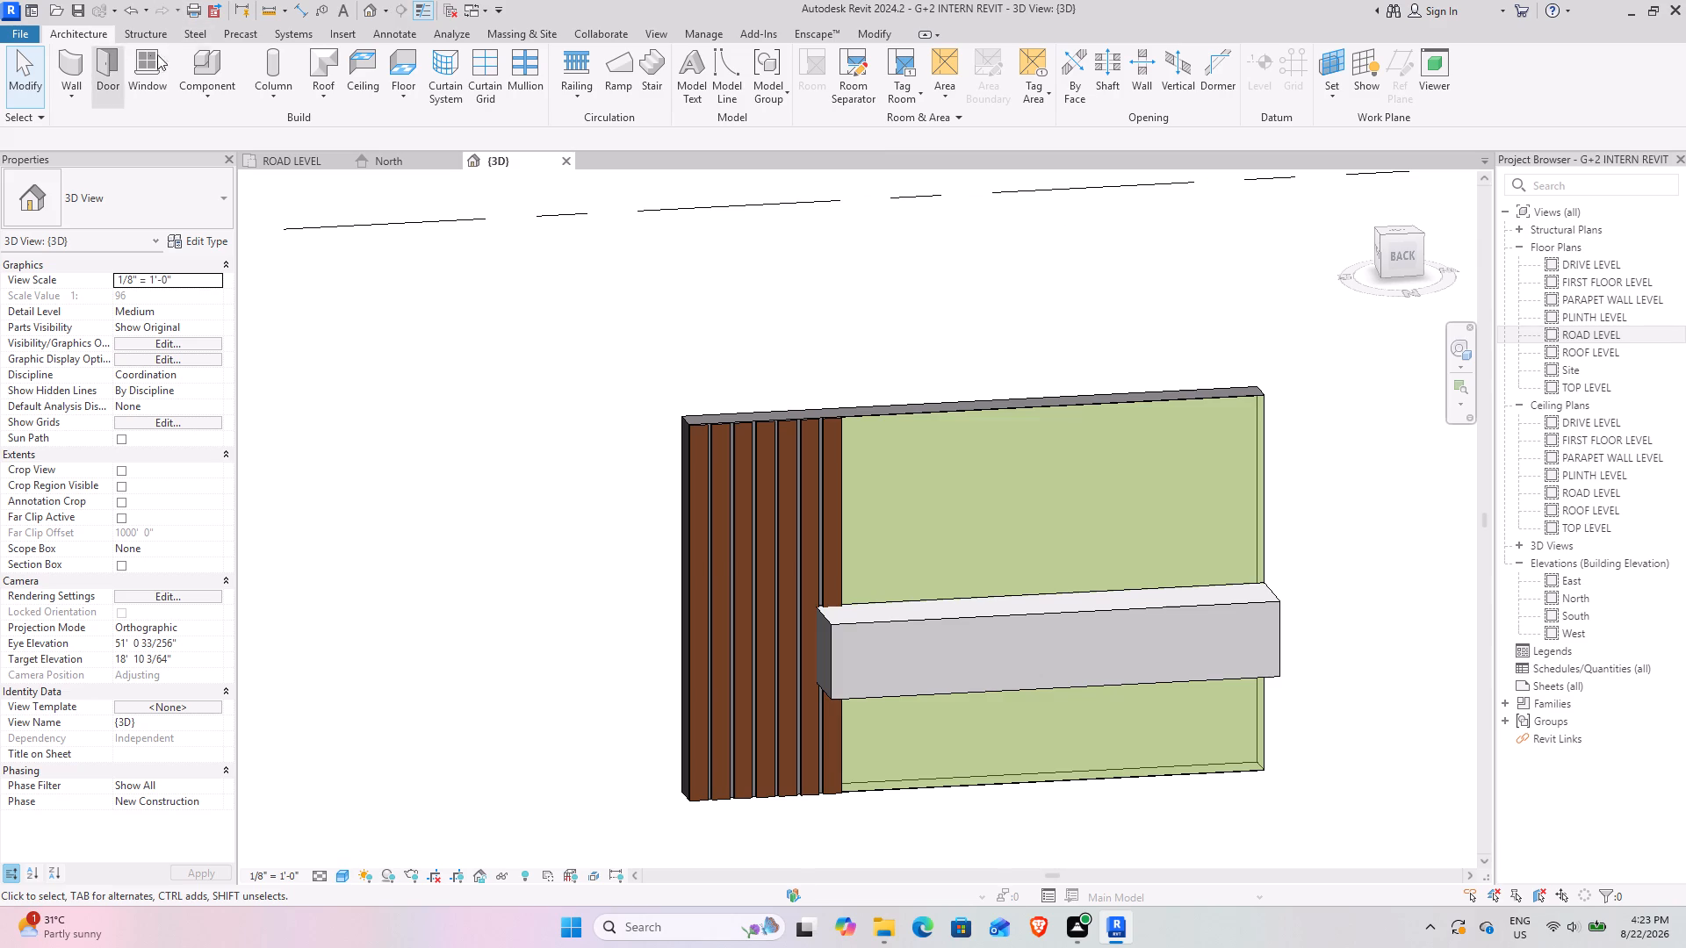
{"action": "left_click", "coordinate": [681, 32]}
{"action": "left_click", "coordinate": [72, 73]}
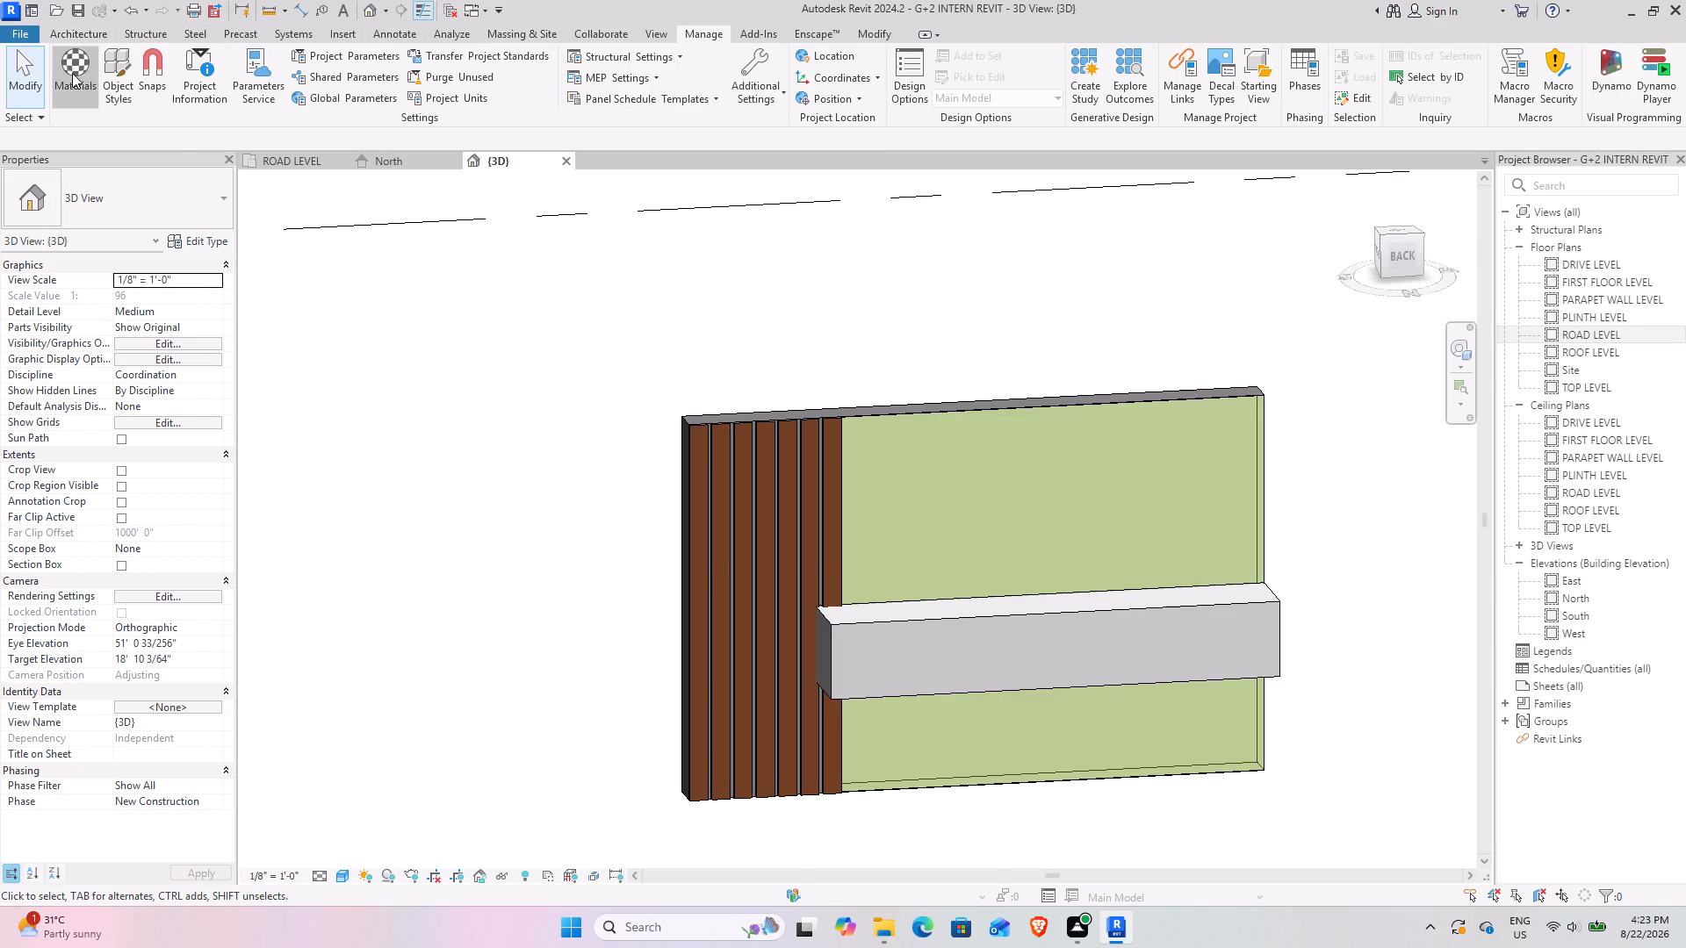
{"action": "scroll", "coordinate": [949, 467], "scroll_direction": "down", "scroll_amount": 8}
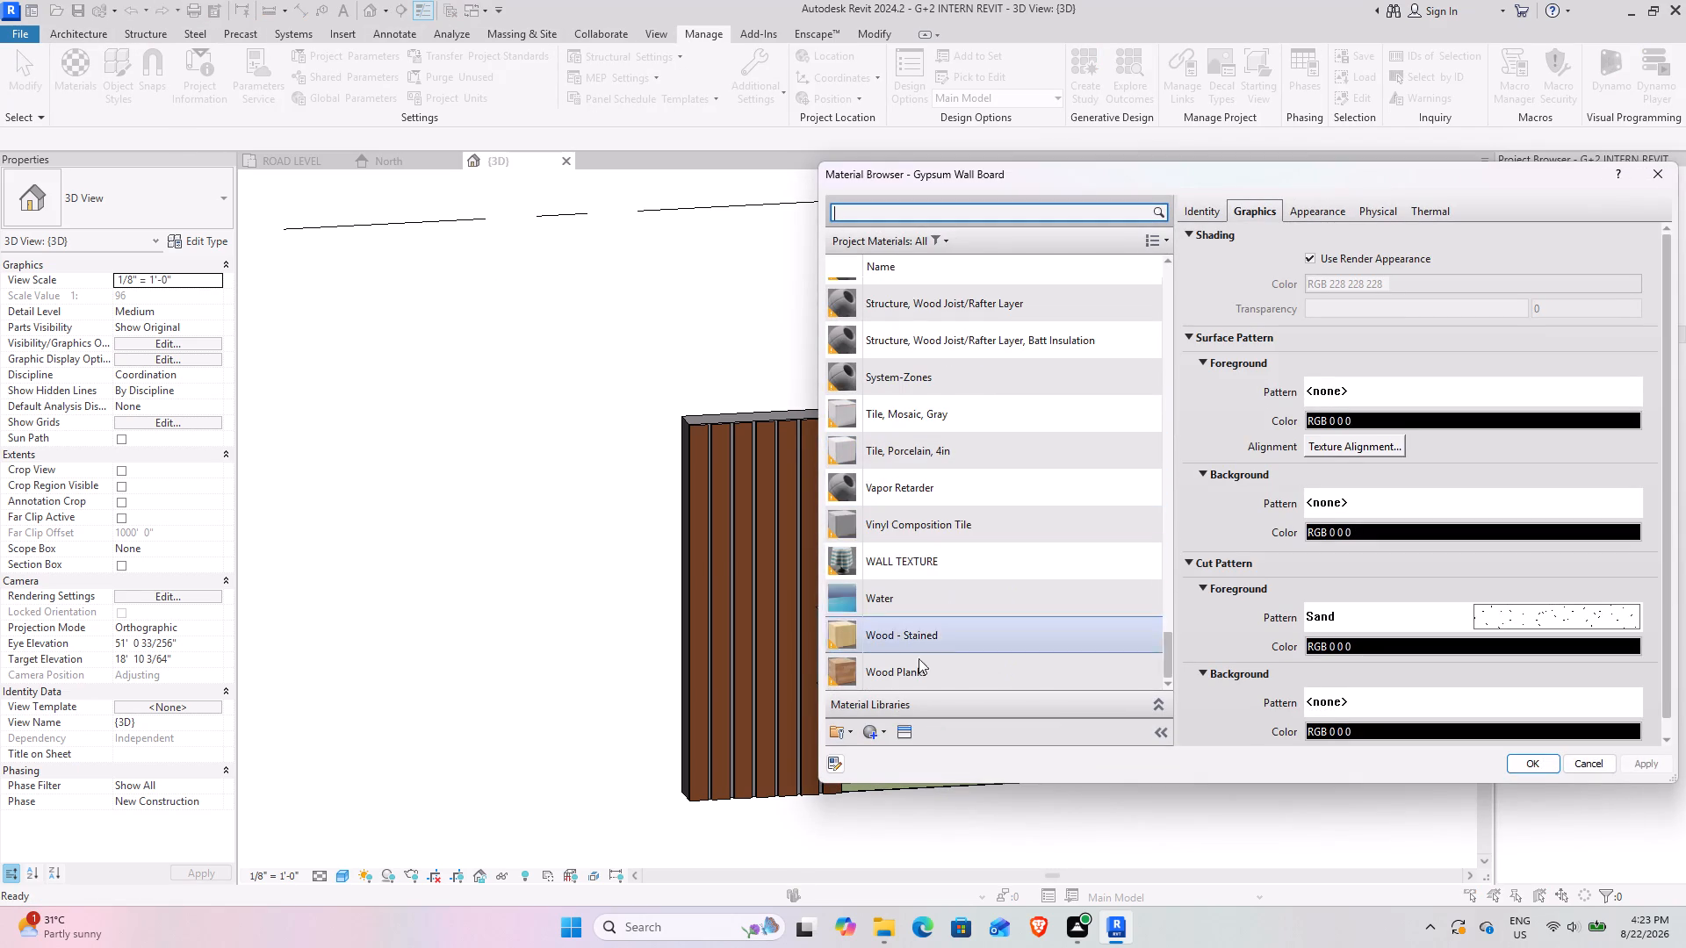
{"action": "left_click", "coordinate": [937, 563]}
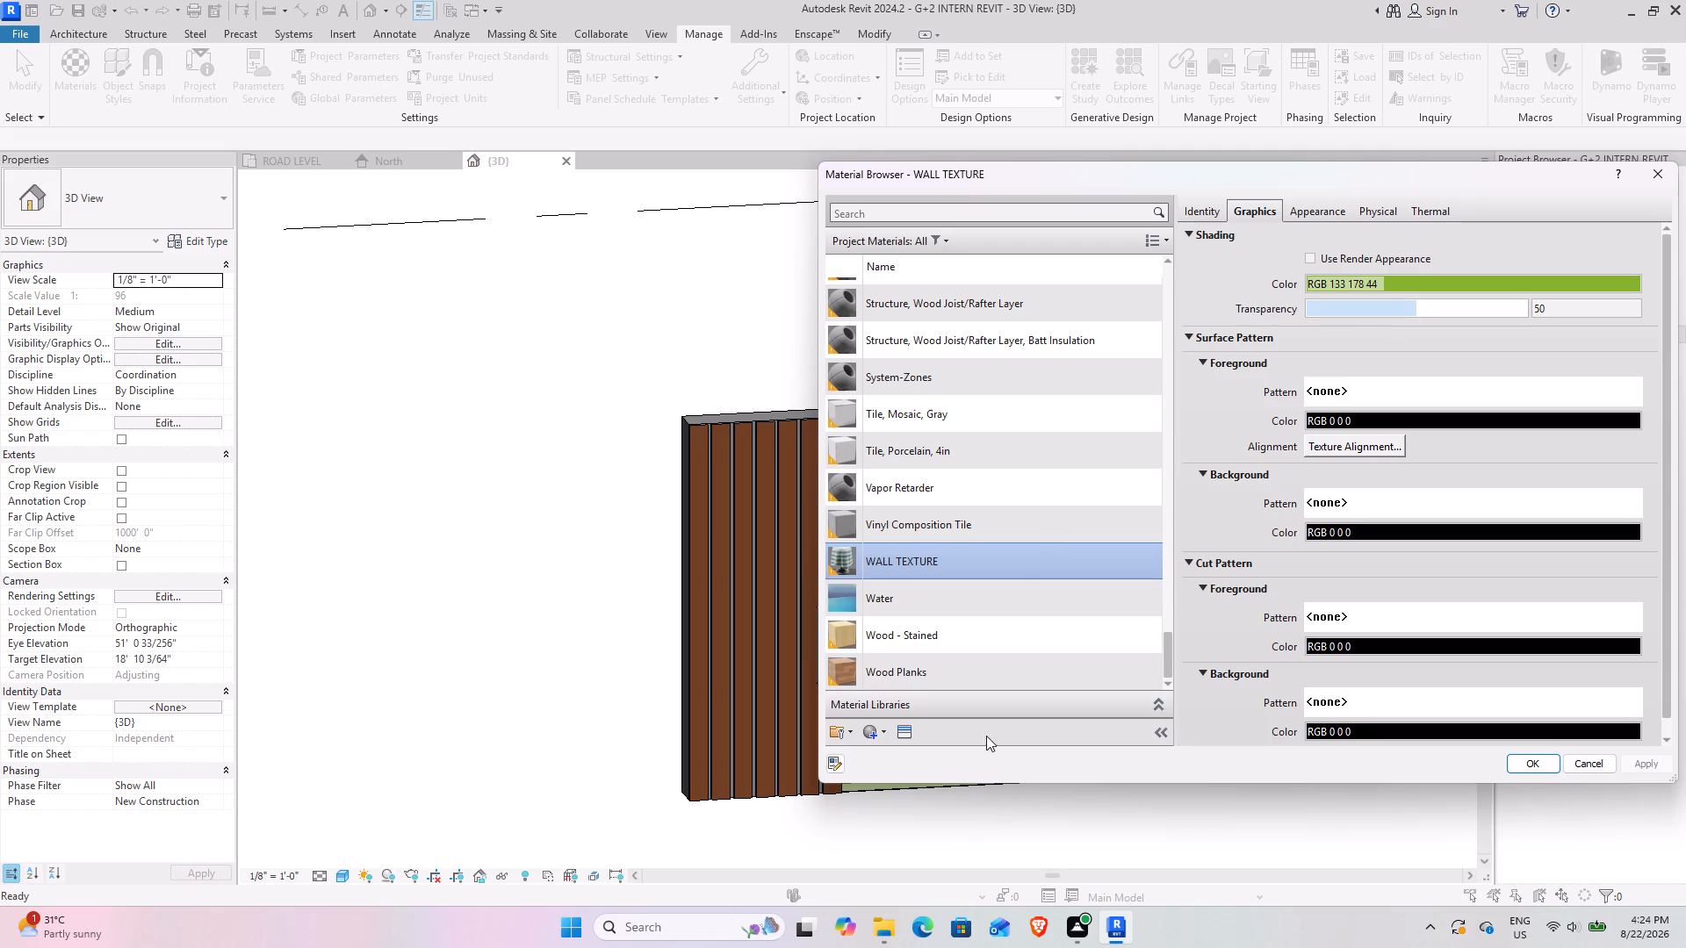
{"action": "left_click", "coordinate": [902, 735]}
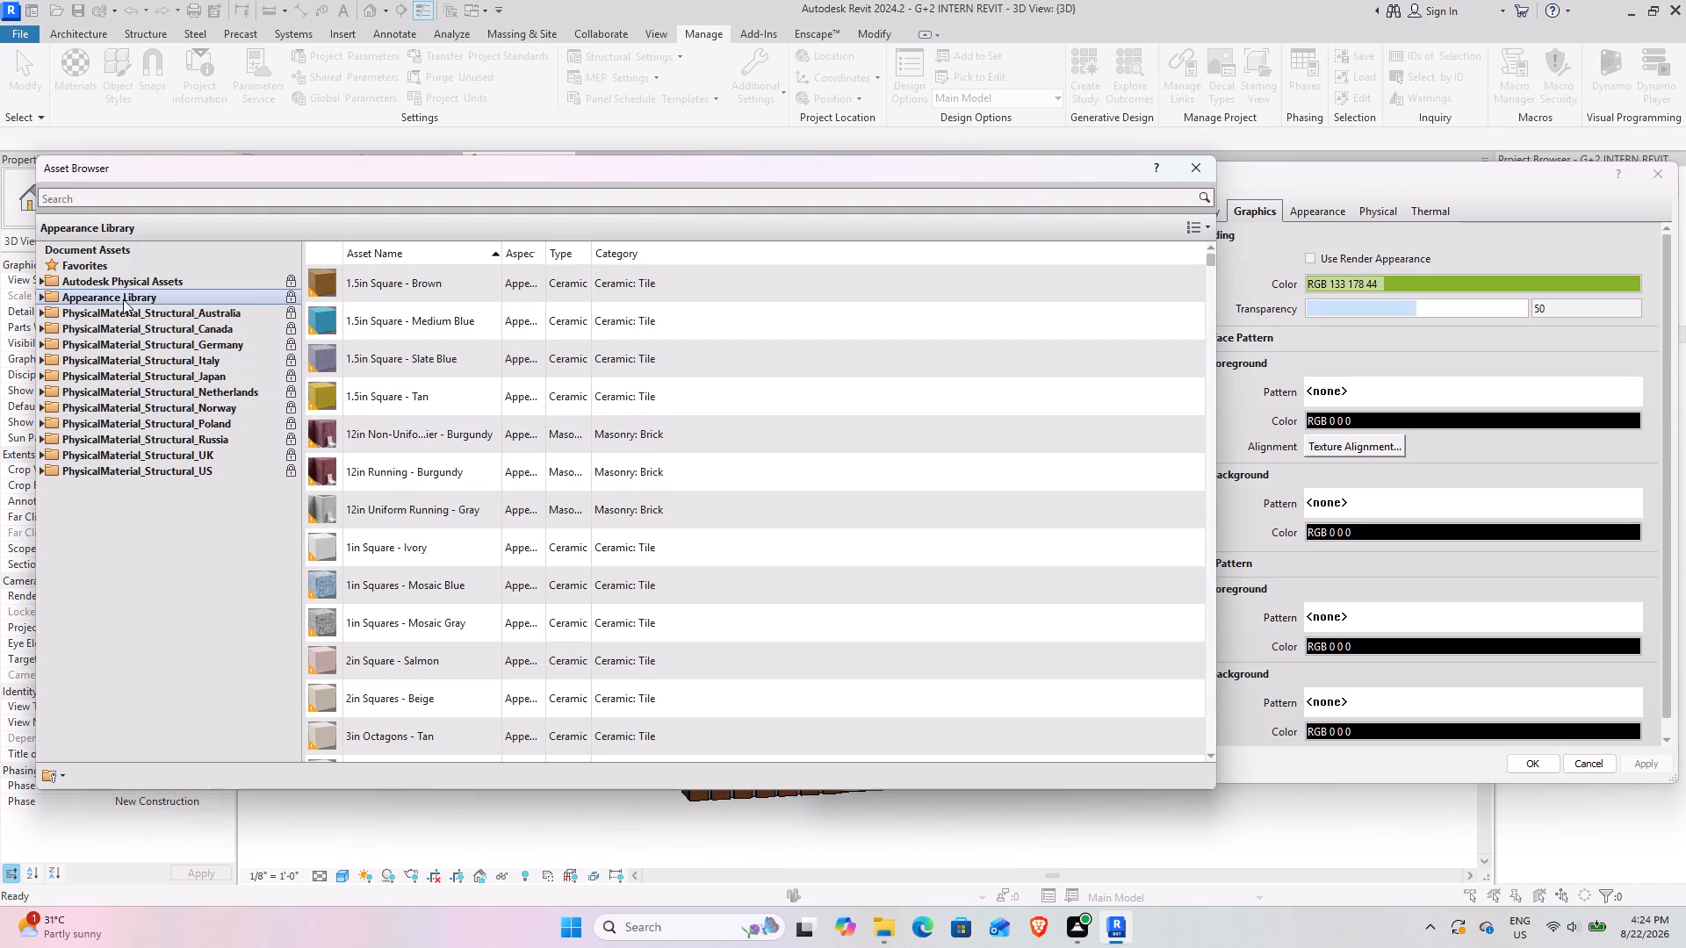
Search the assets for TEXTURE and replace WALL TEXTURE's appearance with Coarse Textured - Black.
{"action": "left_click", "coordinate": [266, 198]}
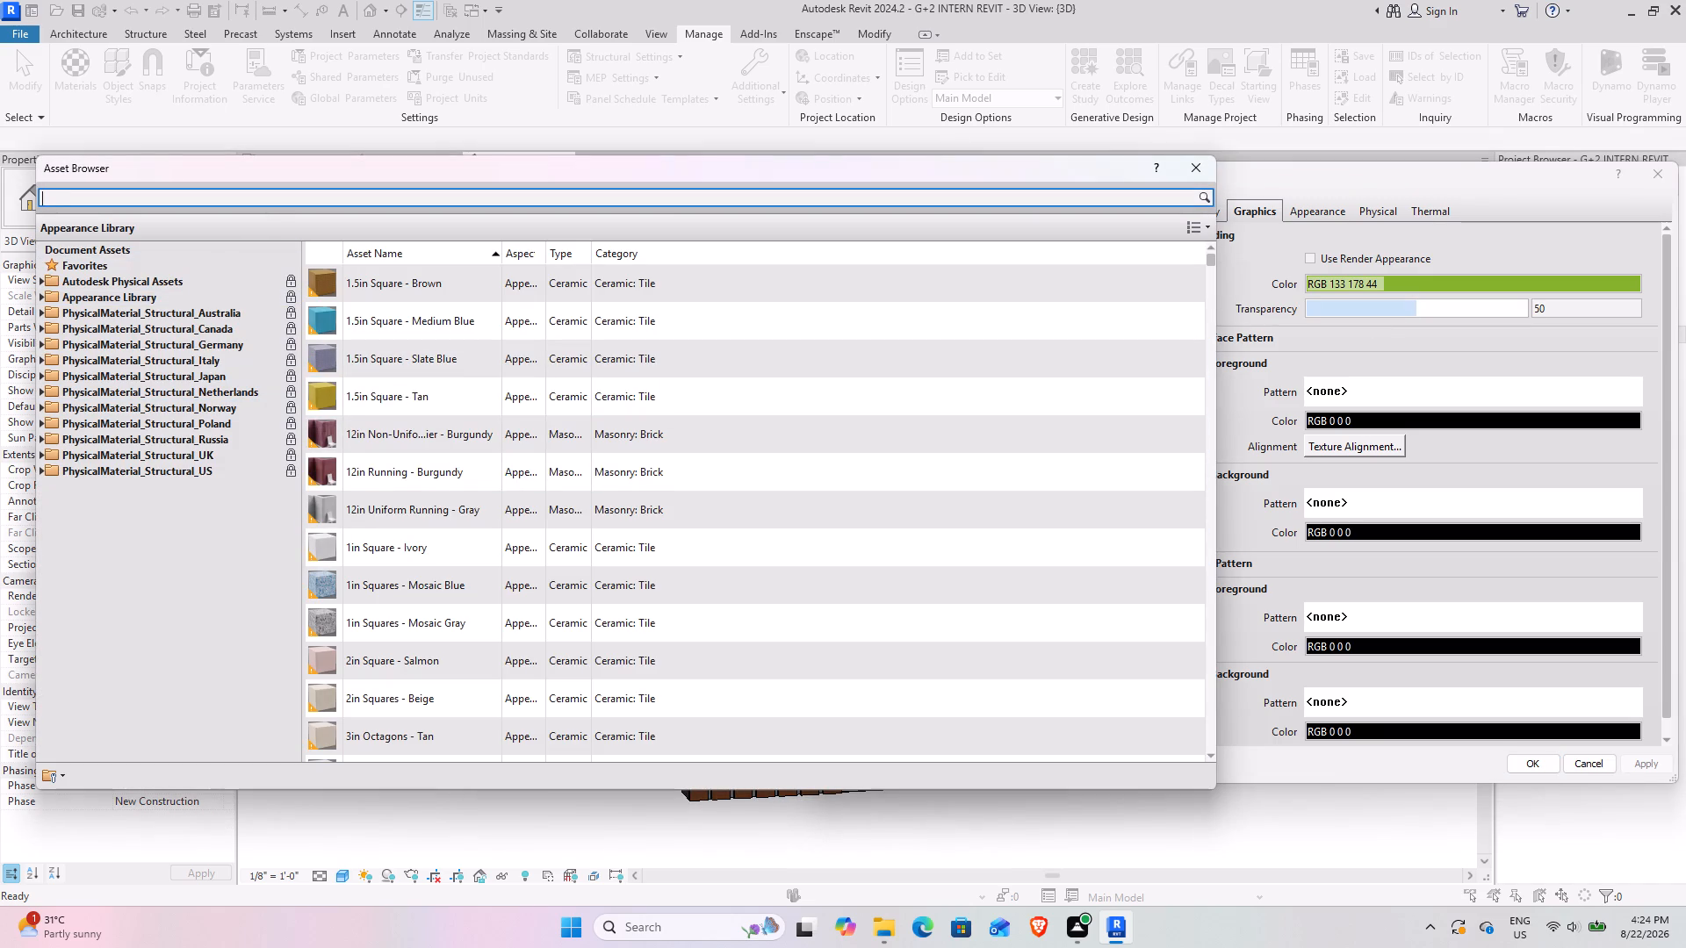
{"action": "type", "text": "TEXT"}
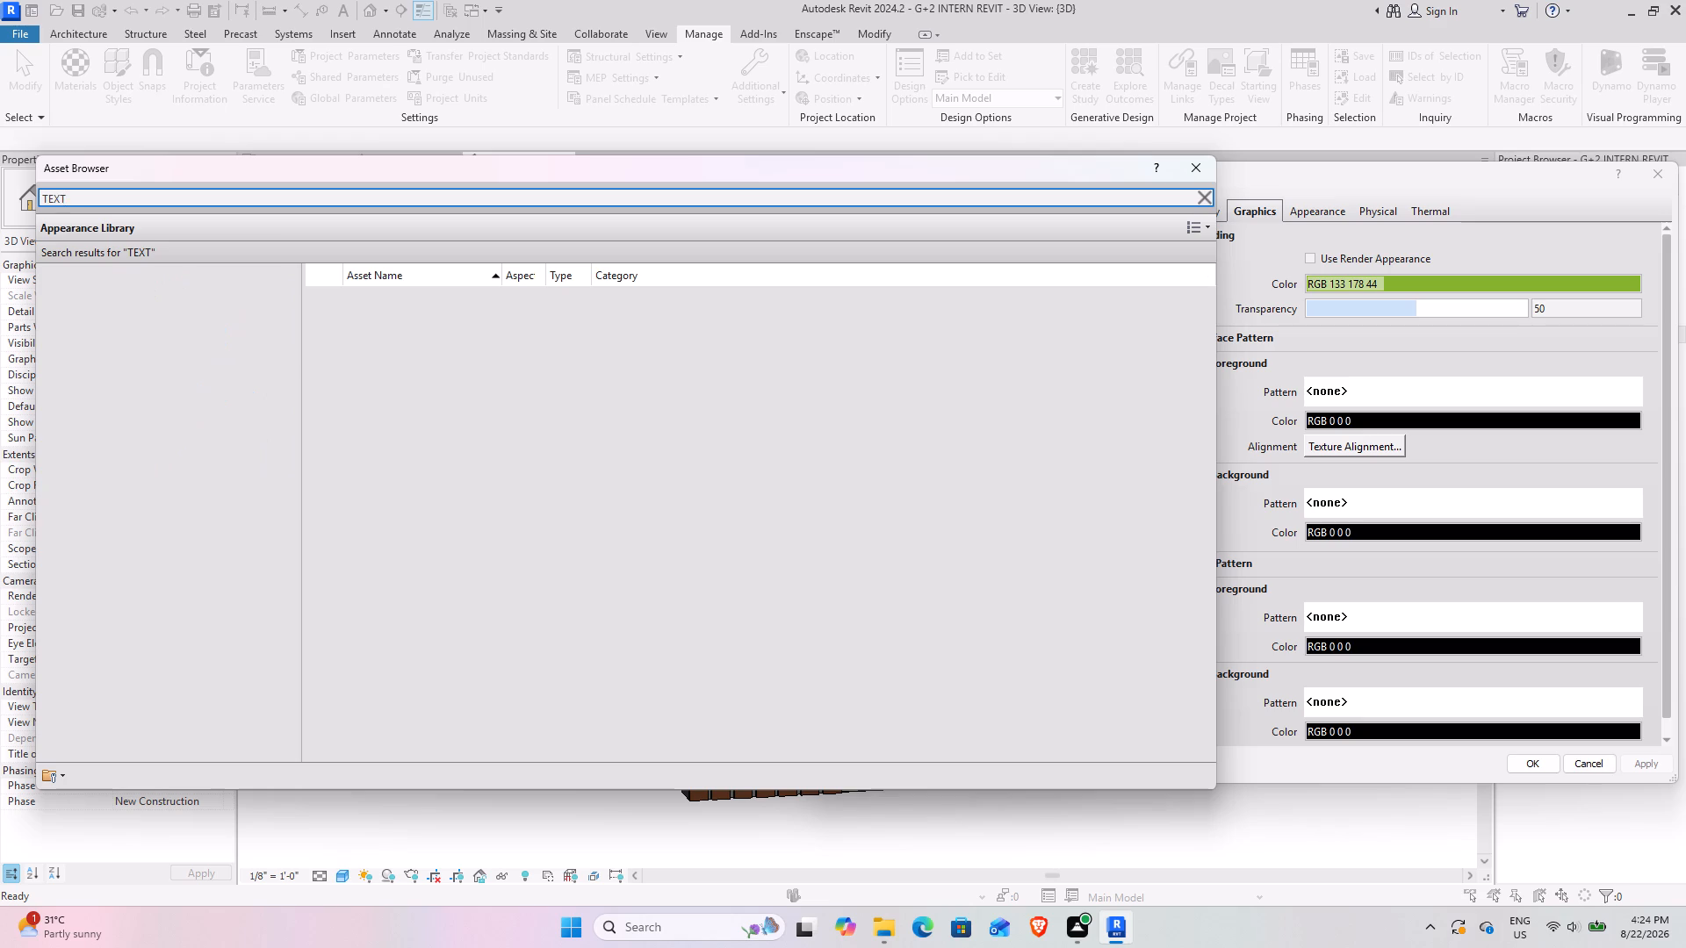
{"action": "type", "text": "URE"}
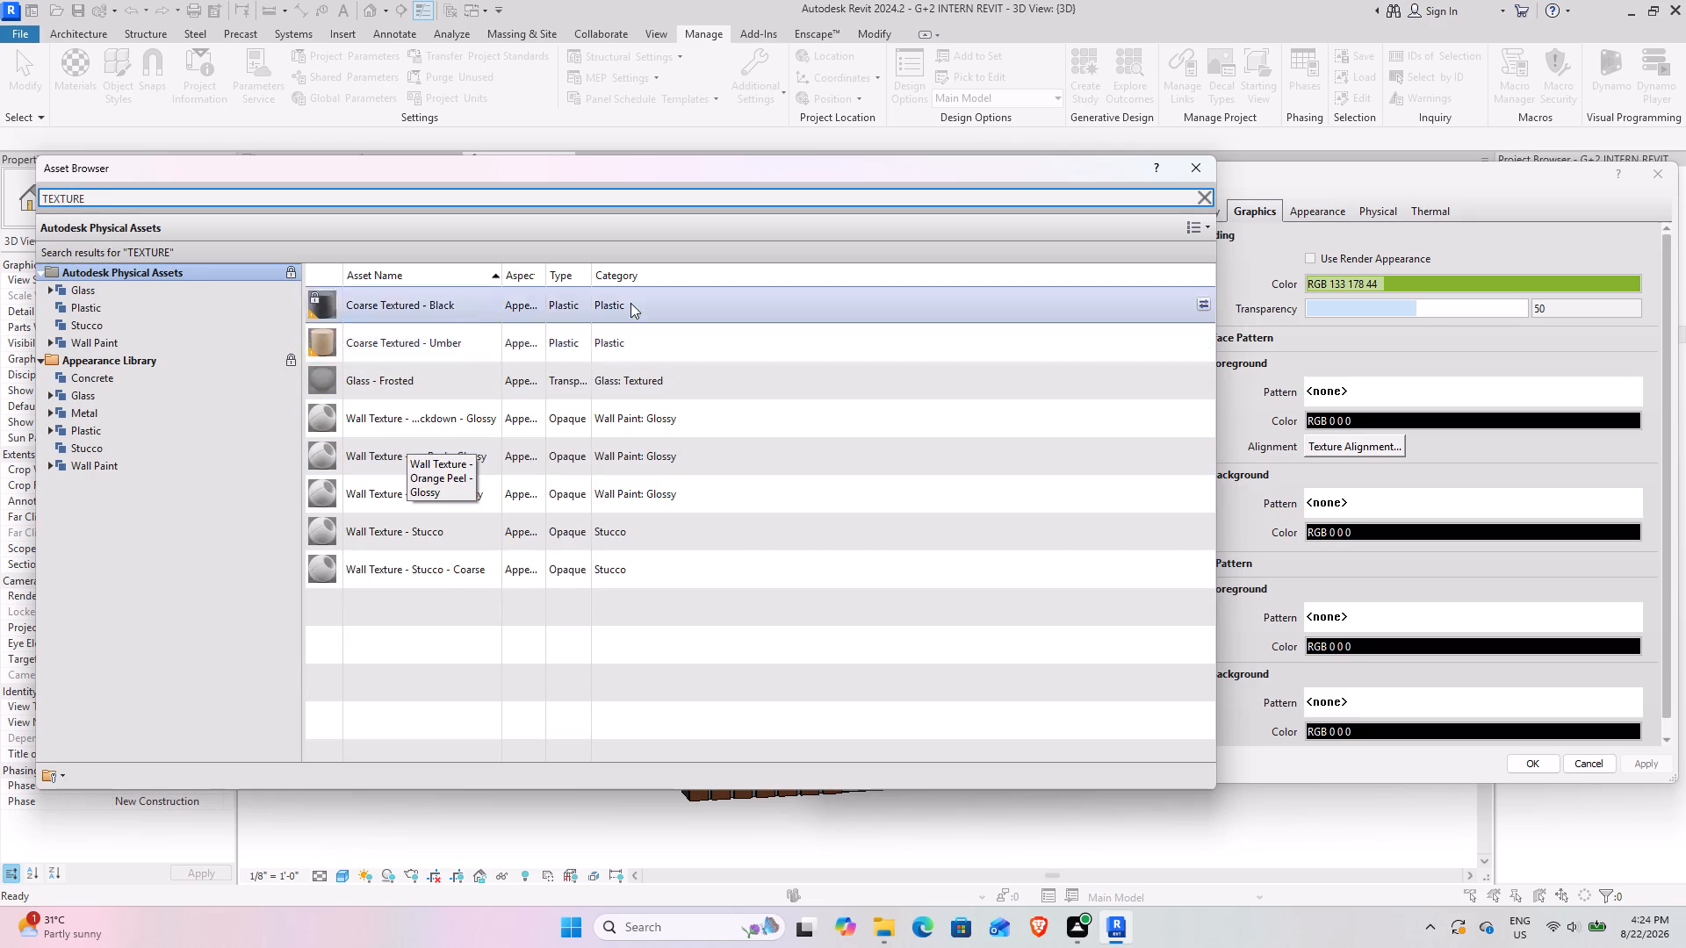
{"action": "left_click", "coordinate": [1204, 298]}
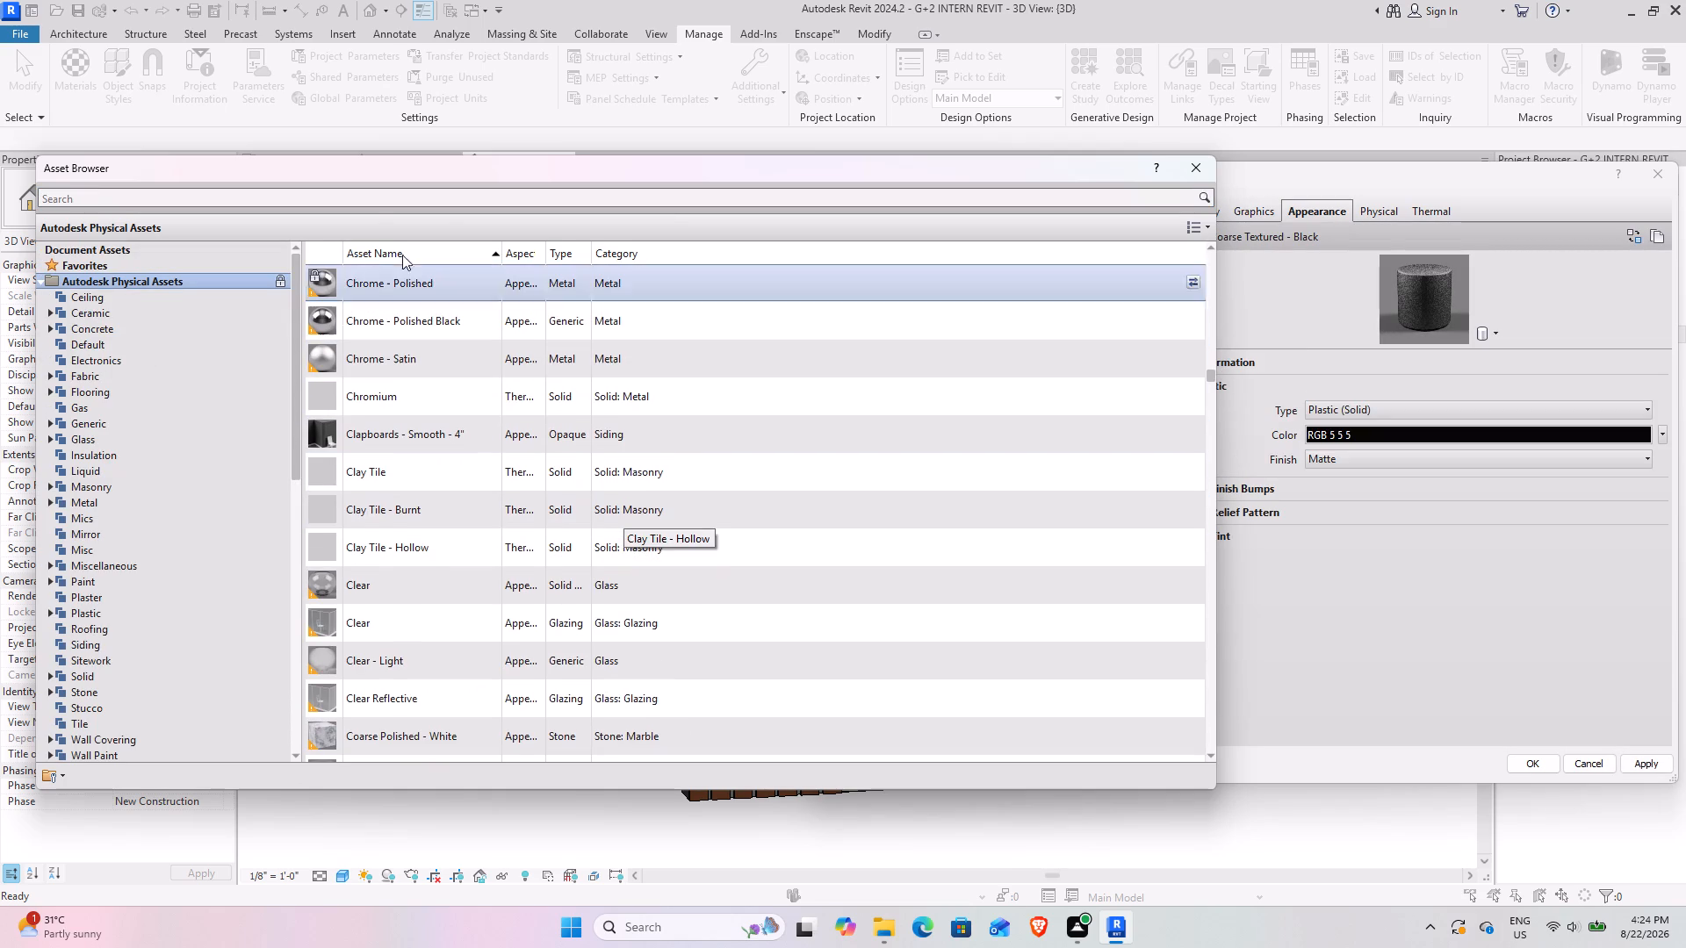
Search the assets for WALL, replace the material's physical asset with Gypsum Wall Board, and return to its appearance properties.
{"action": "left_click", "coordinate": [360, 204]}
{"action": "type", "text": "WALL"}
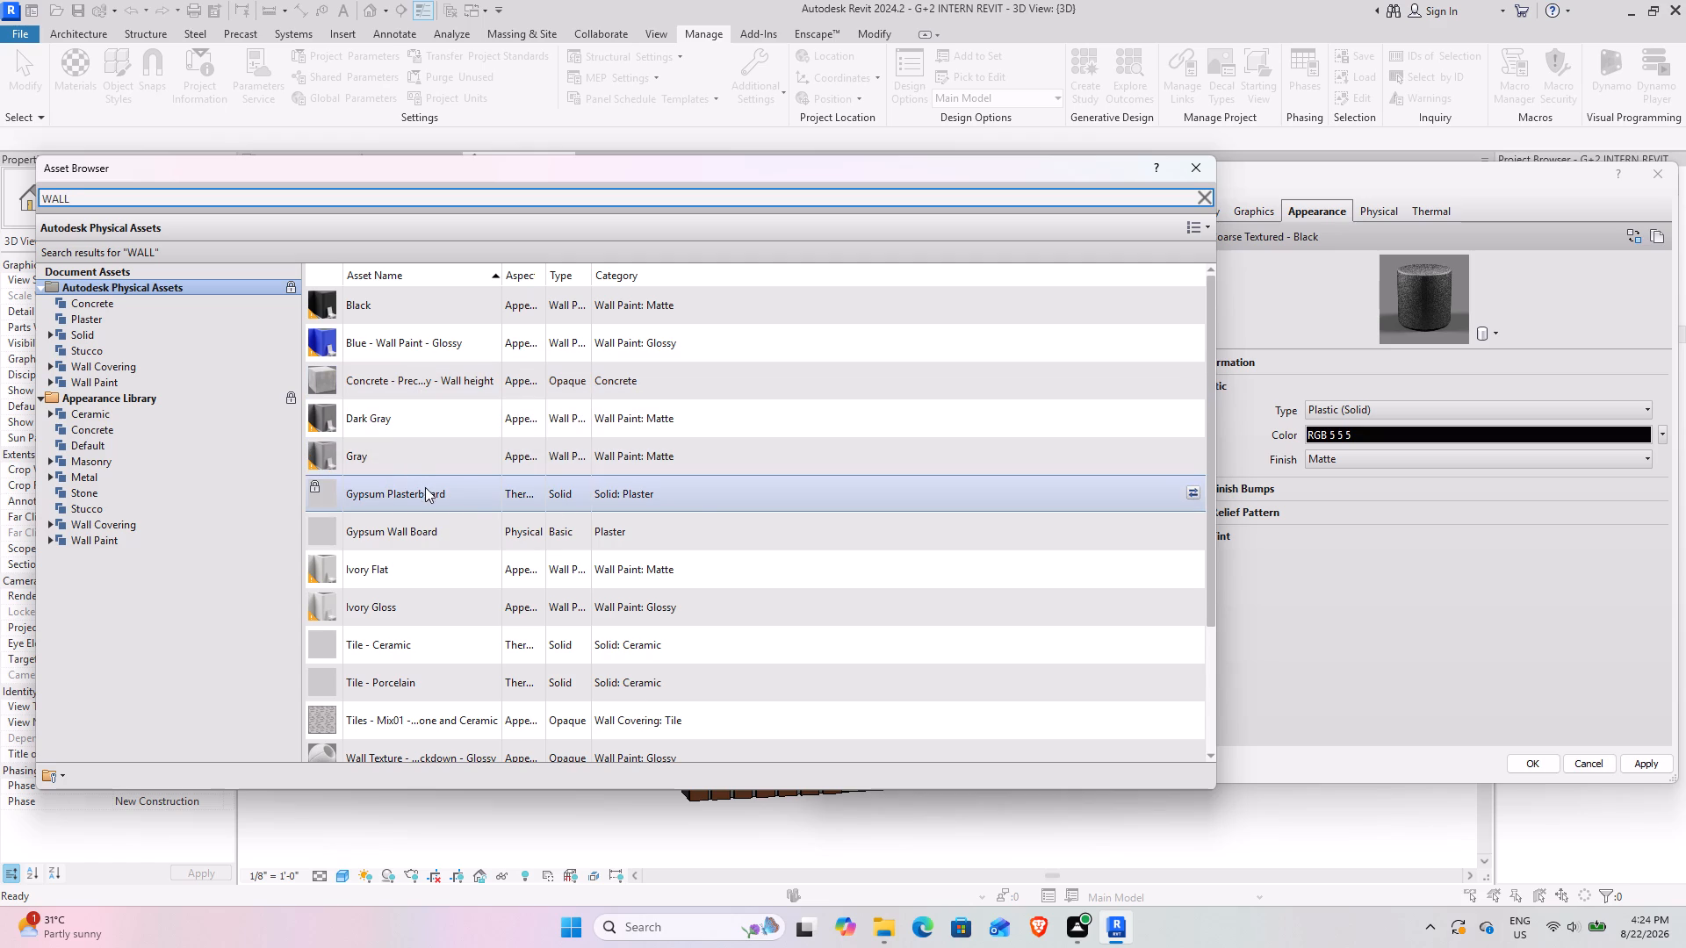
{"action": "scroll", "coordinate": [610, 511], "scroll_direction": "down", "scroll_amount": 1}
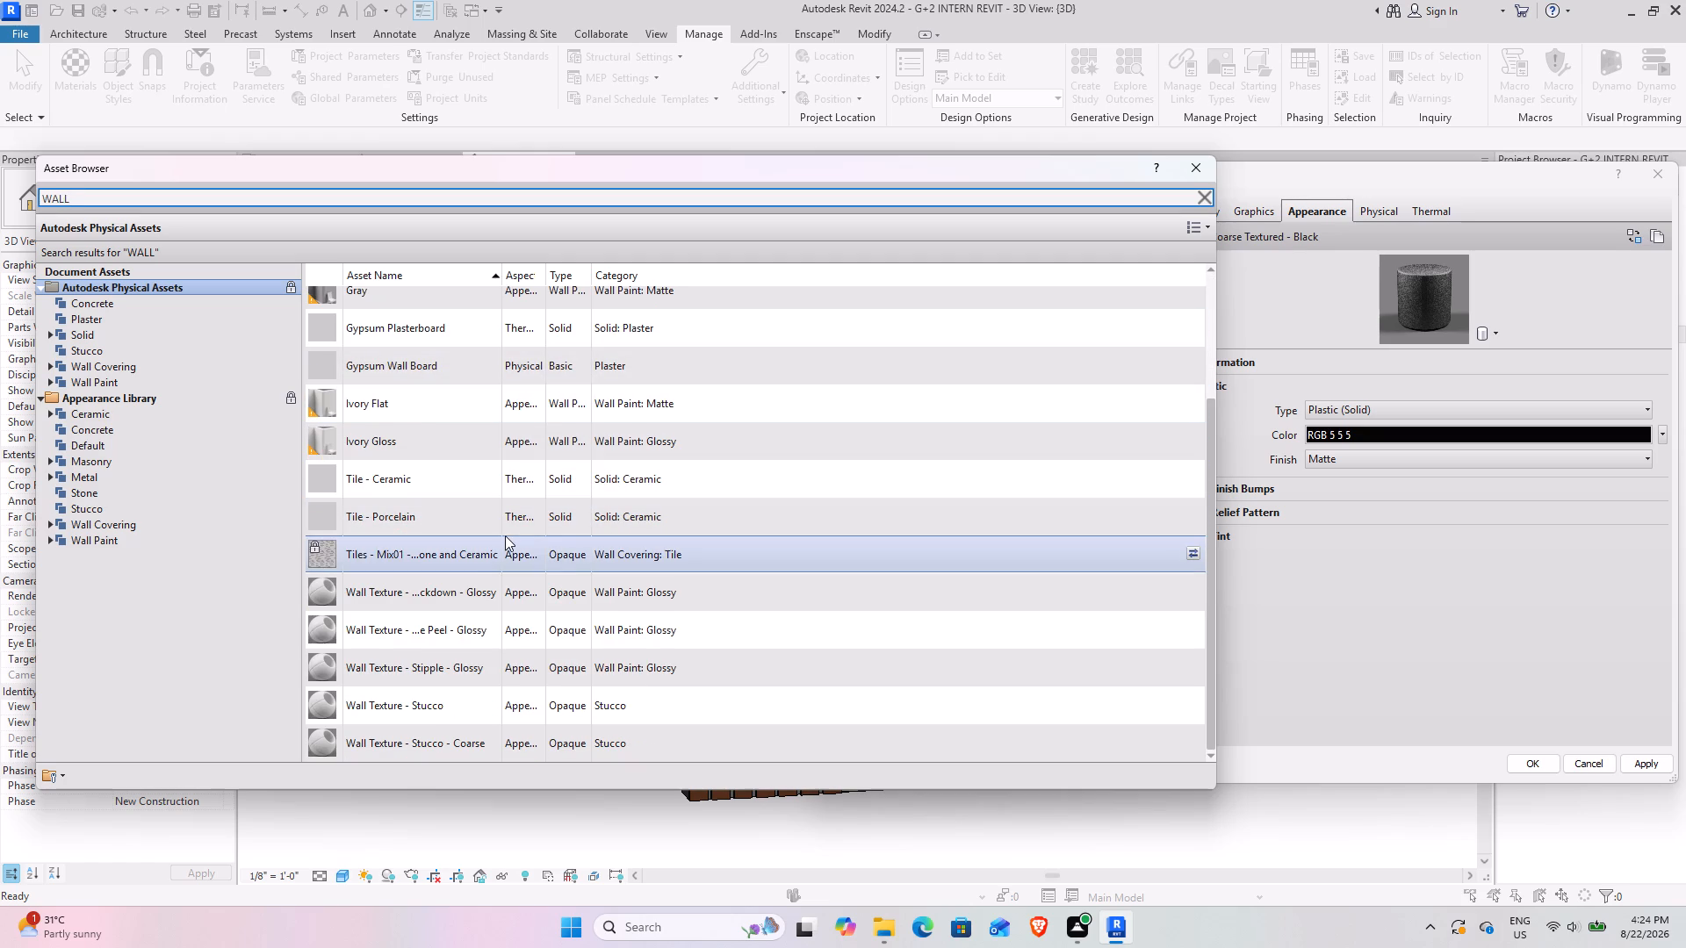
{"action": "scroll", "coordinate": [501, 613], "scroll_direction": "down", "scroll_amount": 3}
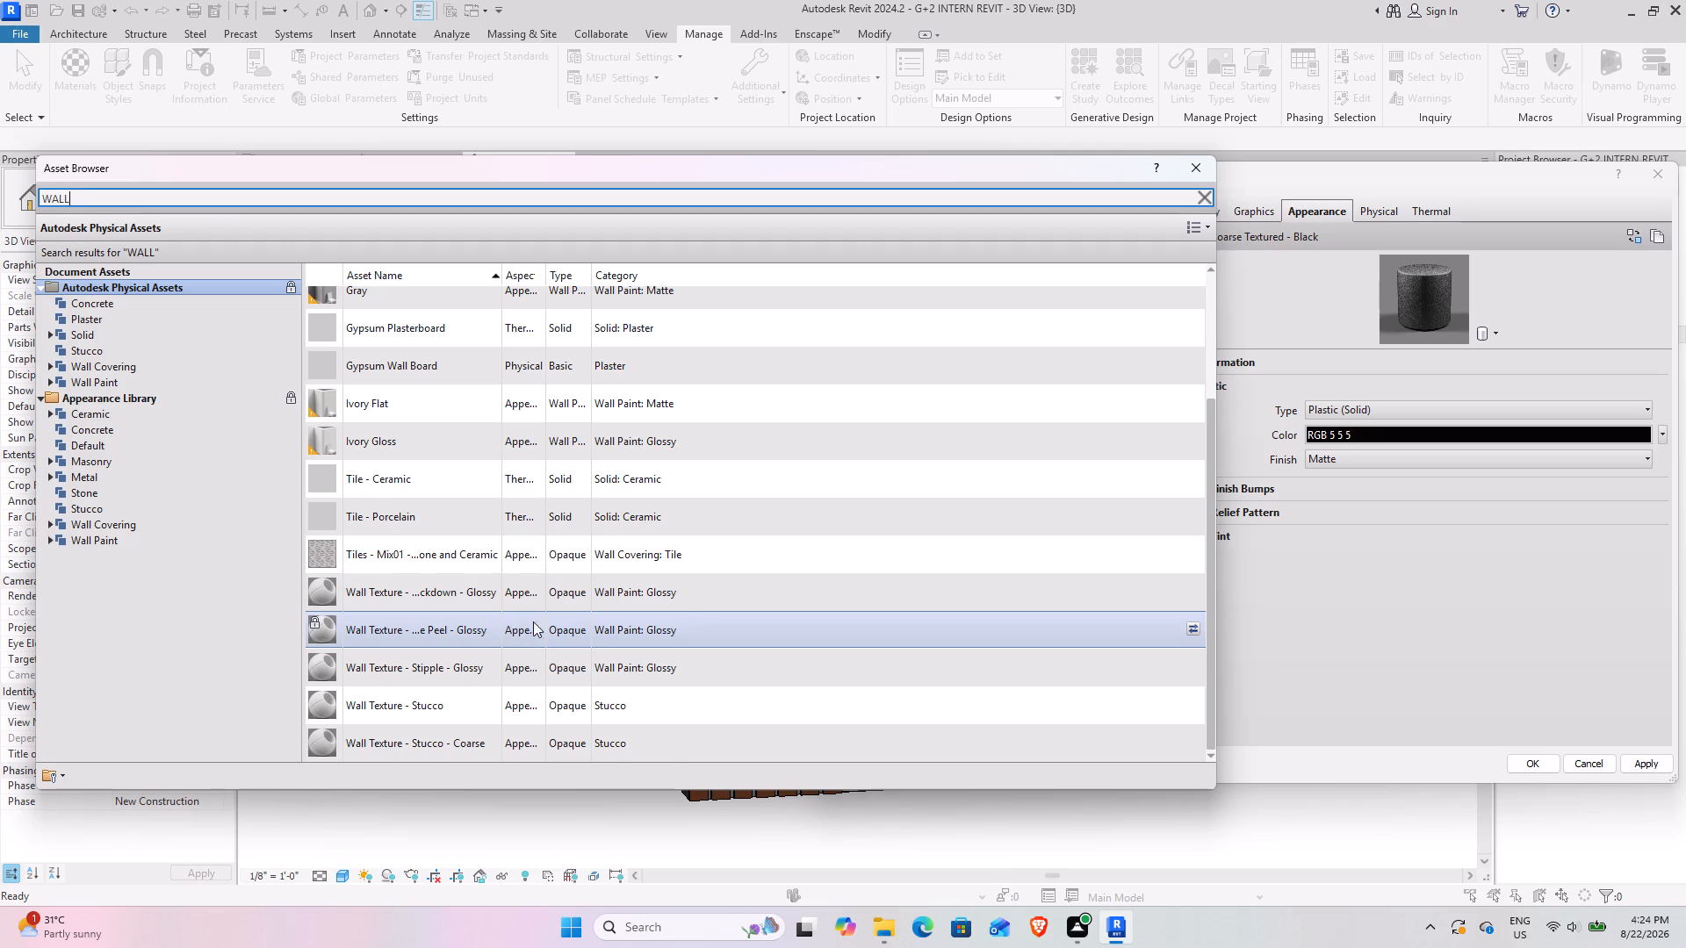
{"action": "scroll", "coordinate": [518, 595], "scroll_direction": "up", "scroll_amount": 4}
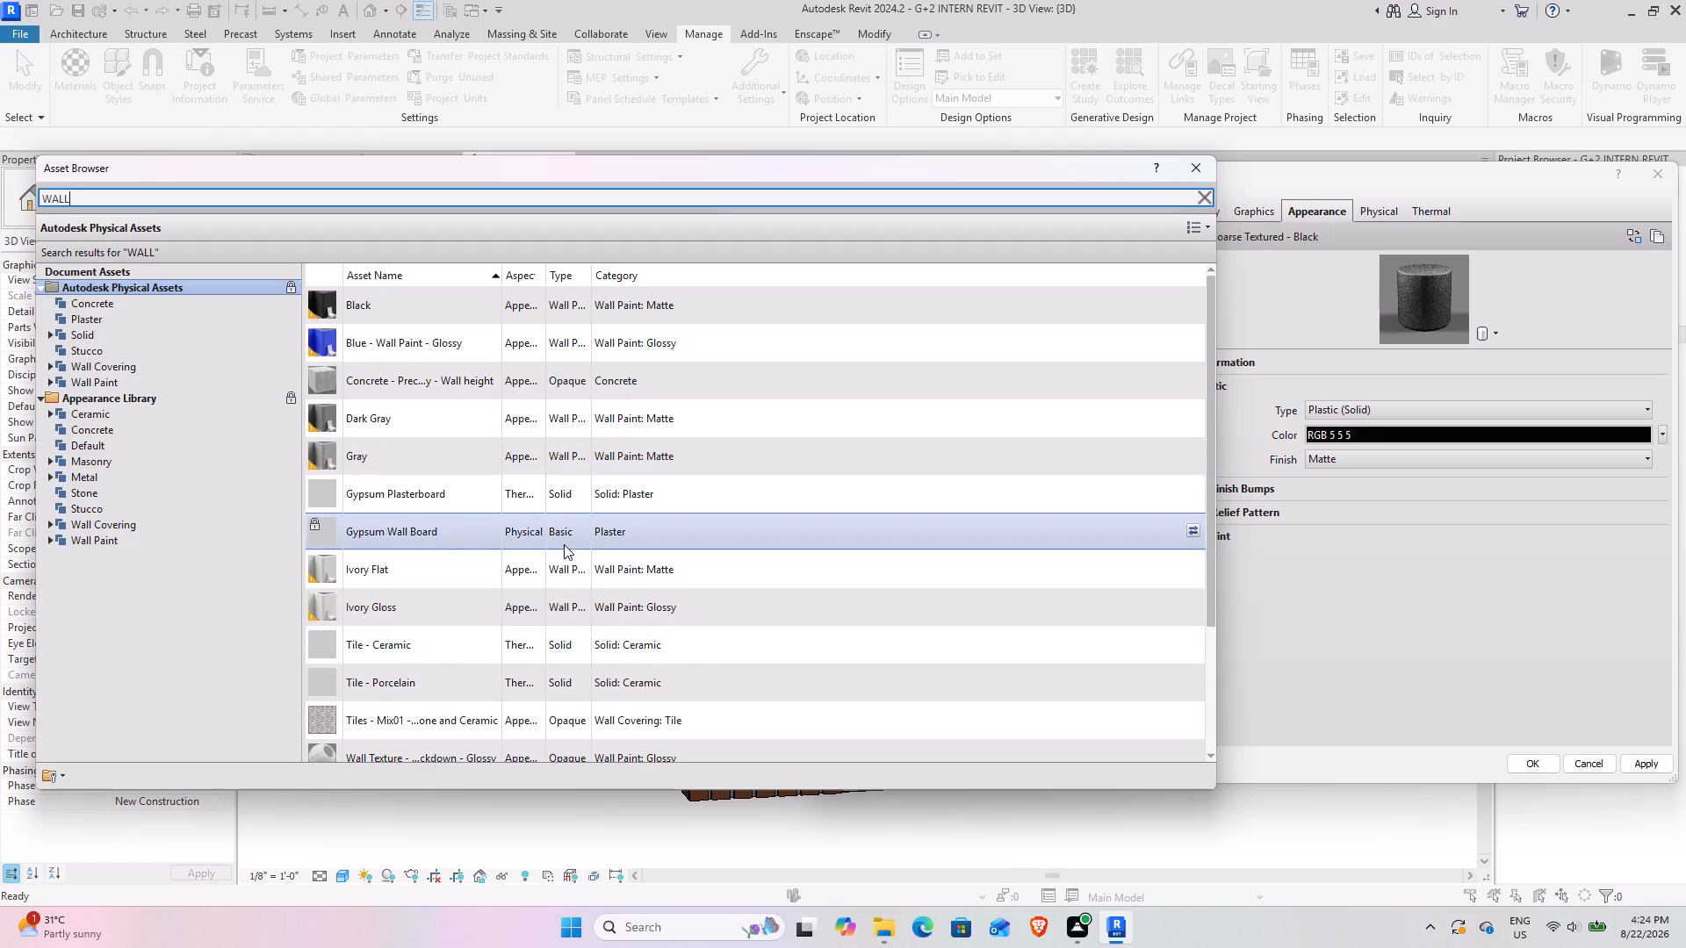
{"action": "left_click", "coordinate": [1196, 531]}
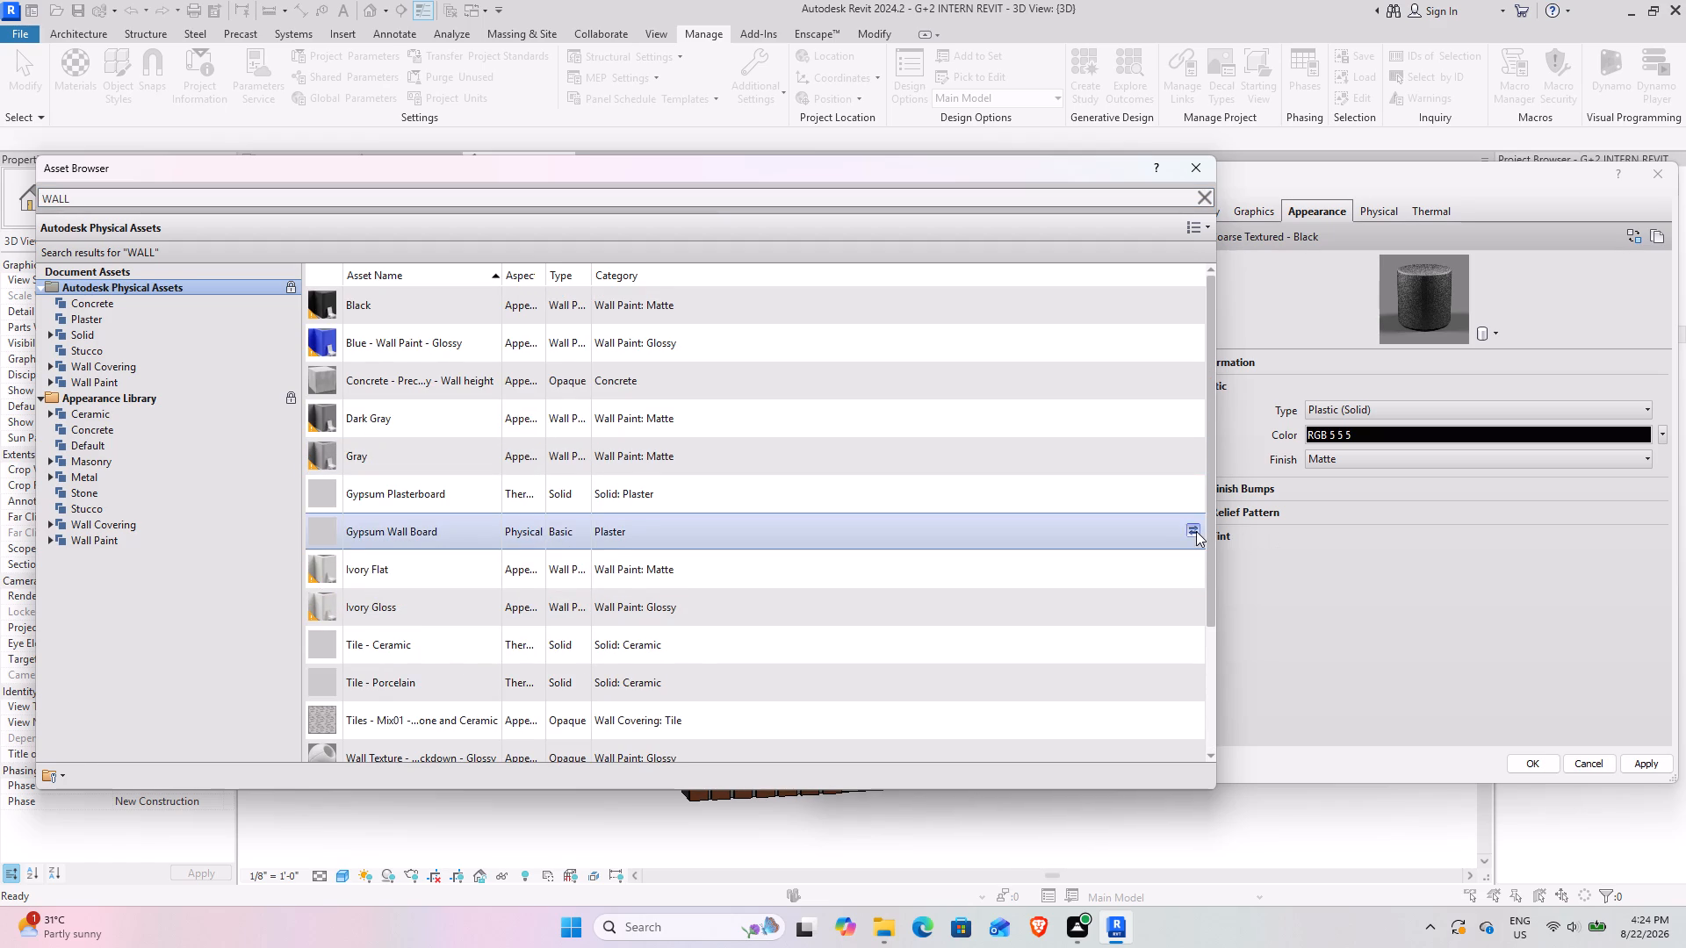
{"action": "left_click", "coordinate": [1322, 210]}
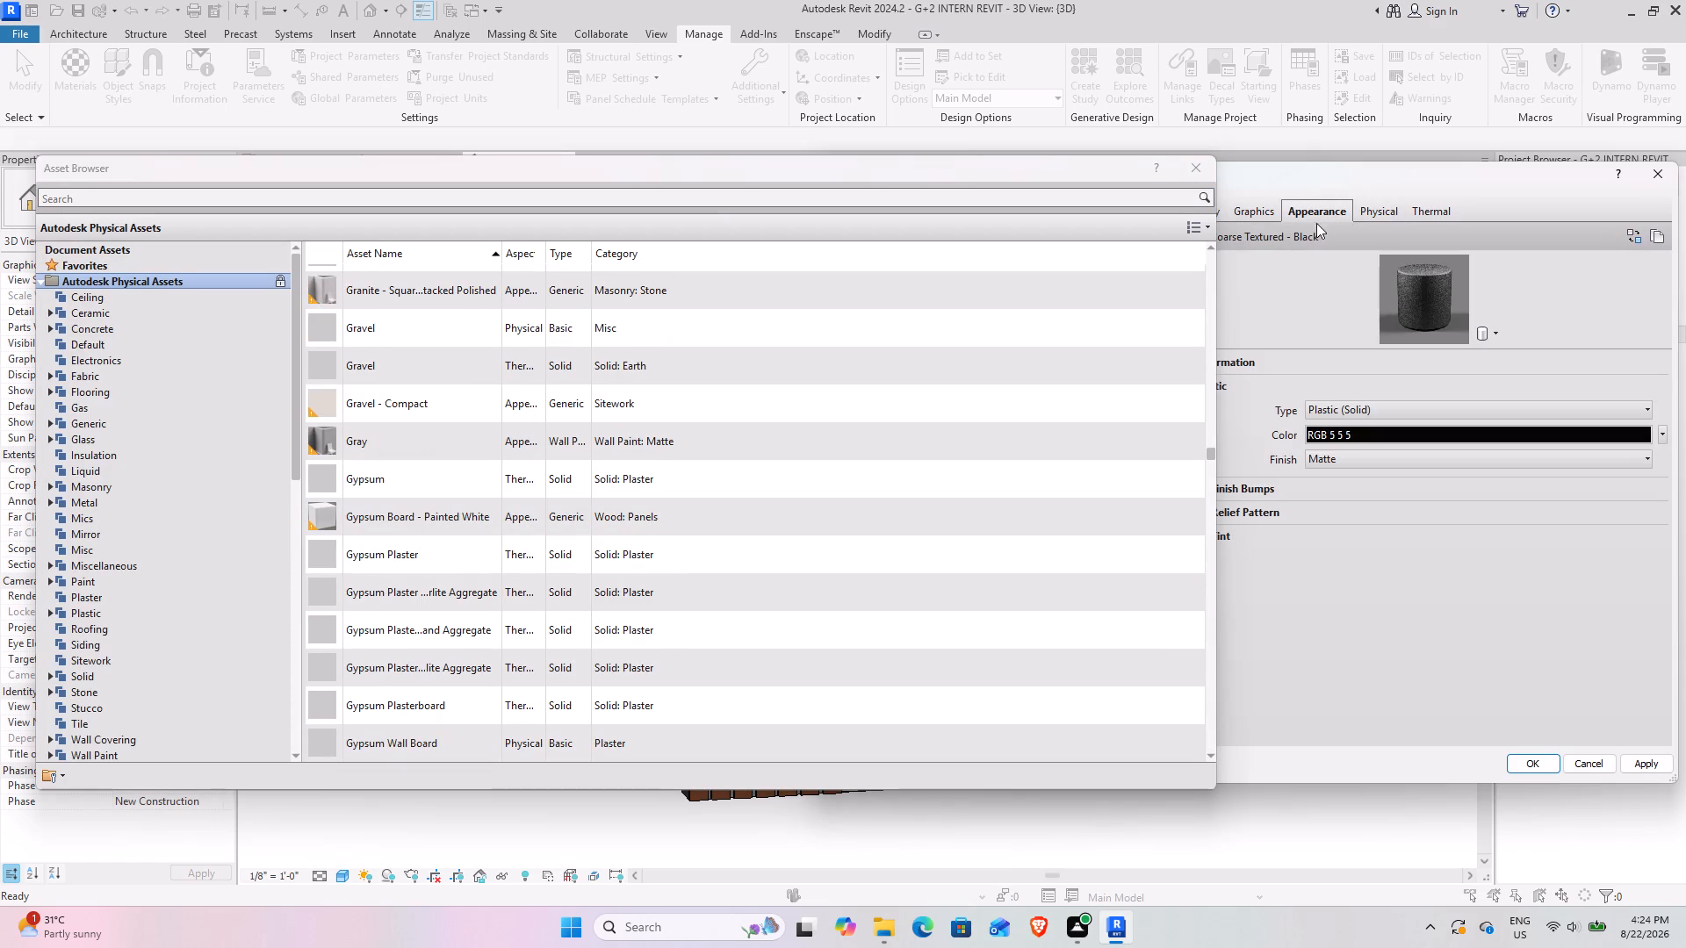
Browse the Appearance Library's Ceramic, Tile, Default, Finish and Fabric categories for a suitable wall appearance.
{"action": "scroll", "coordinate": [584, 388], "scroll_direction": "up", "scroll_amount": 6}
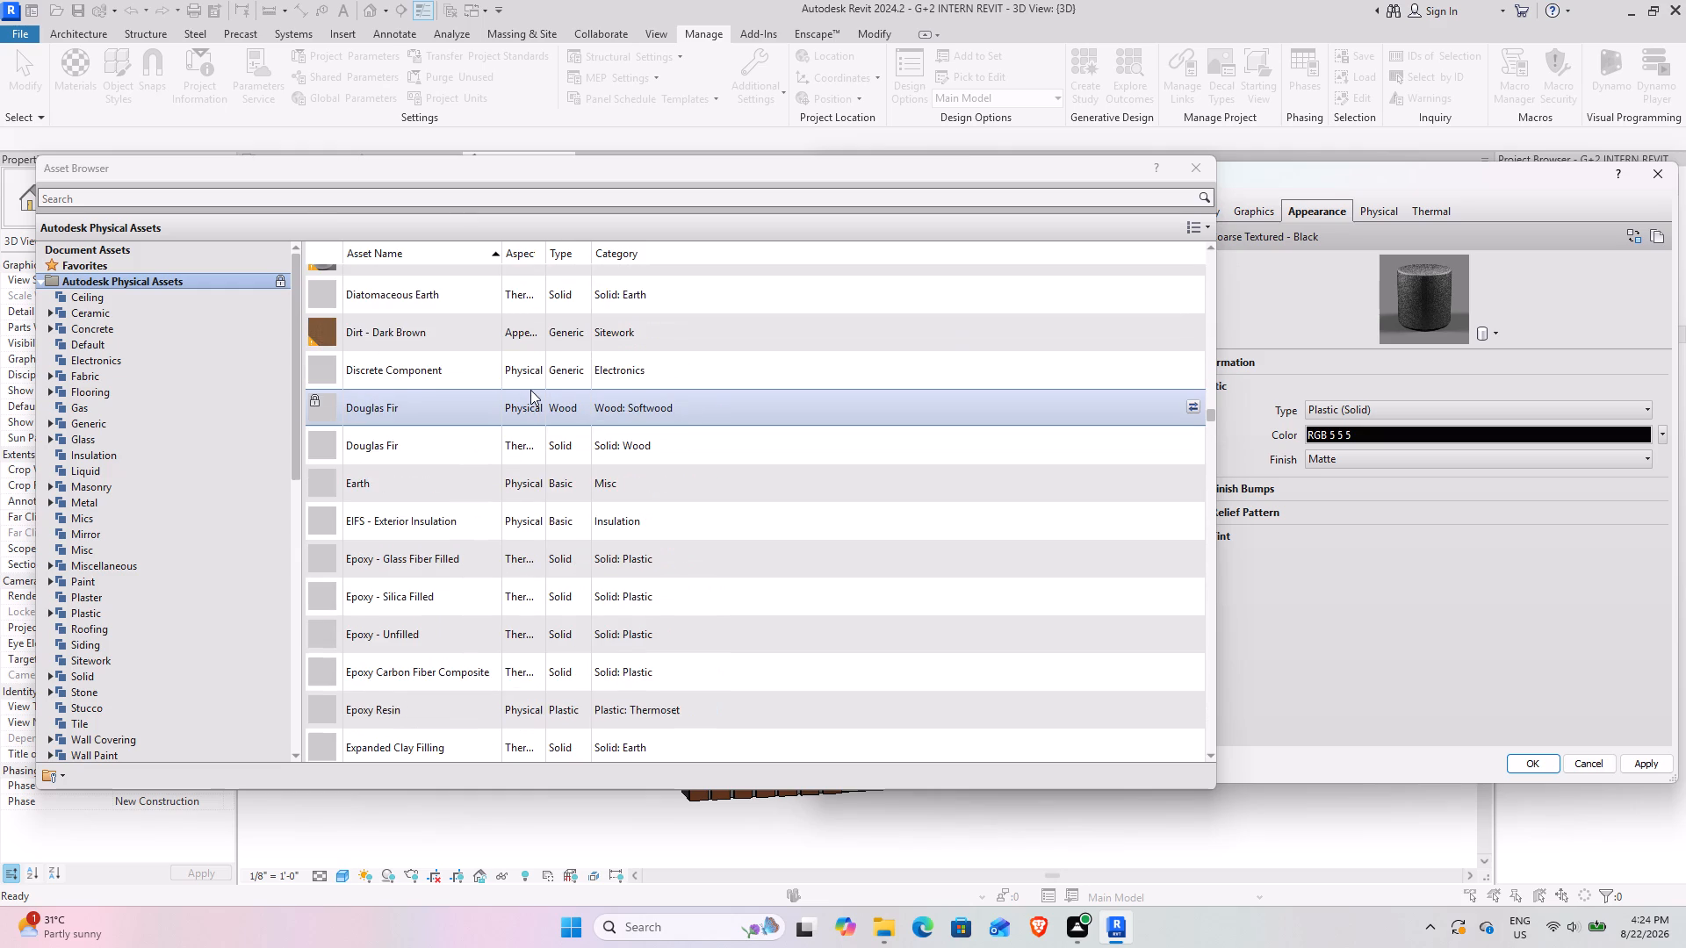
{"action": "scroll", "coordinate": [530, 391], "scroll_direction": "up", "scroll_amount": 3}
{"action": "scroll", "coordinate": [530, 391], "scroll_direction": "down", "scroll_amount": 2}
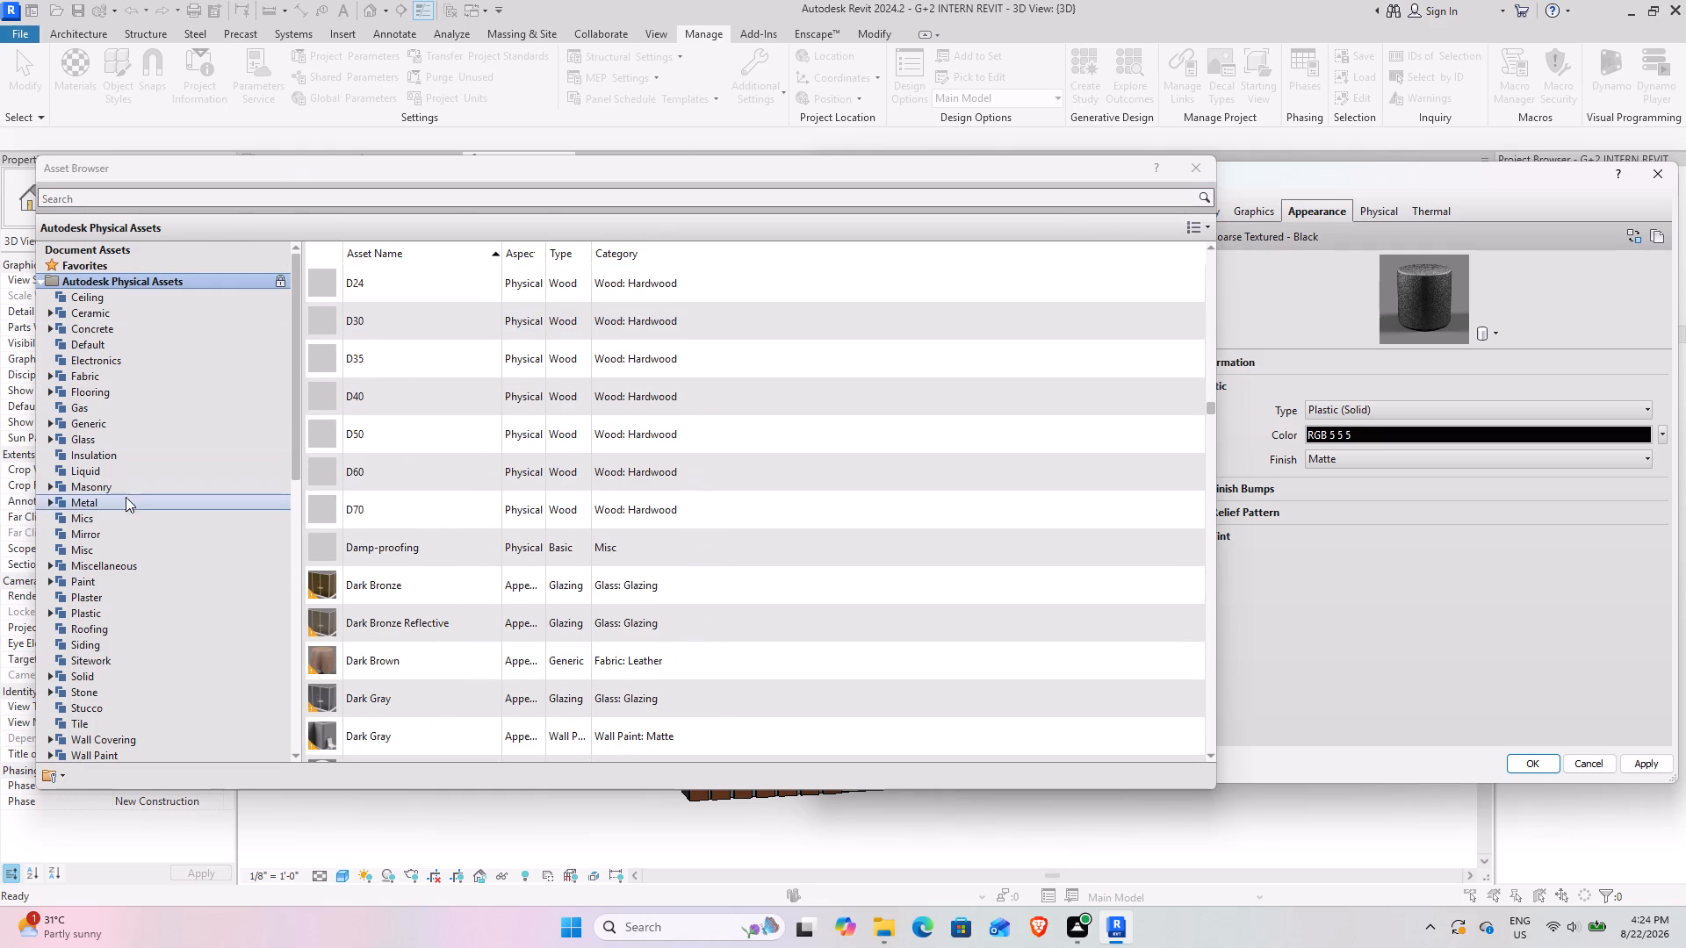
{"action": "scroll", "coordinate": [133, 374], "scroll_direction": "down", "scroll_amount": 1}
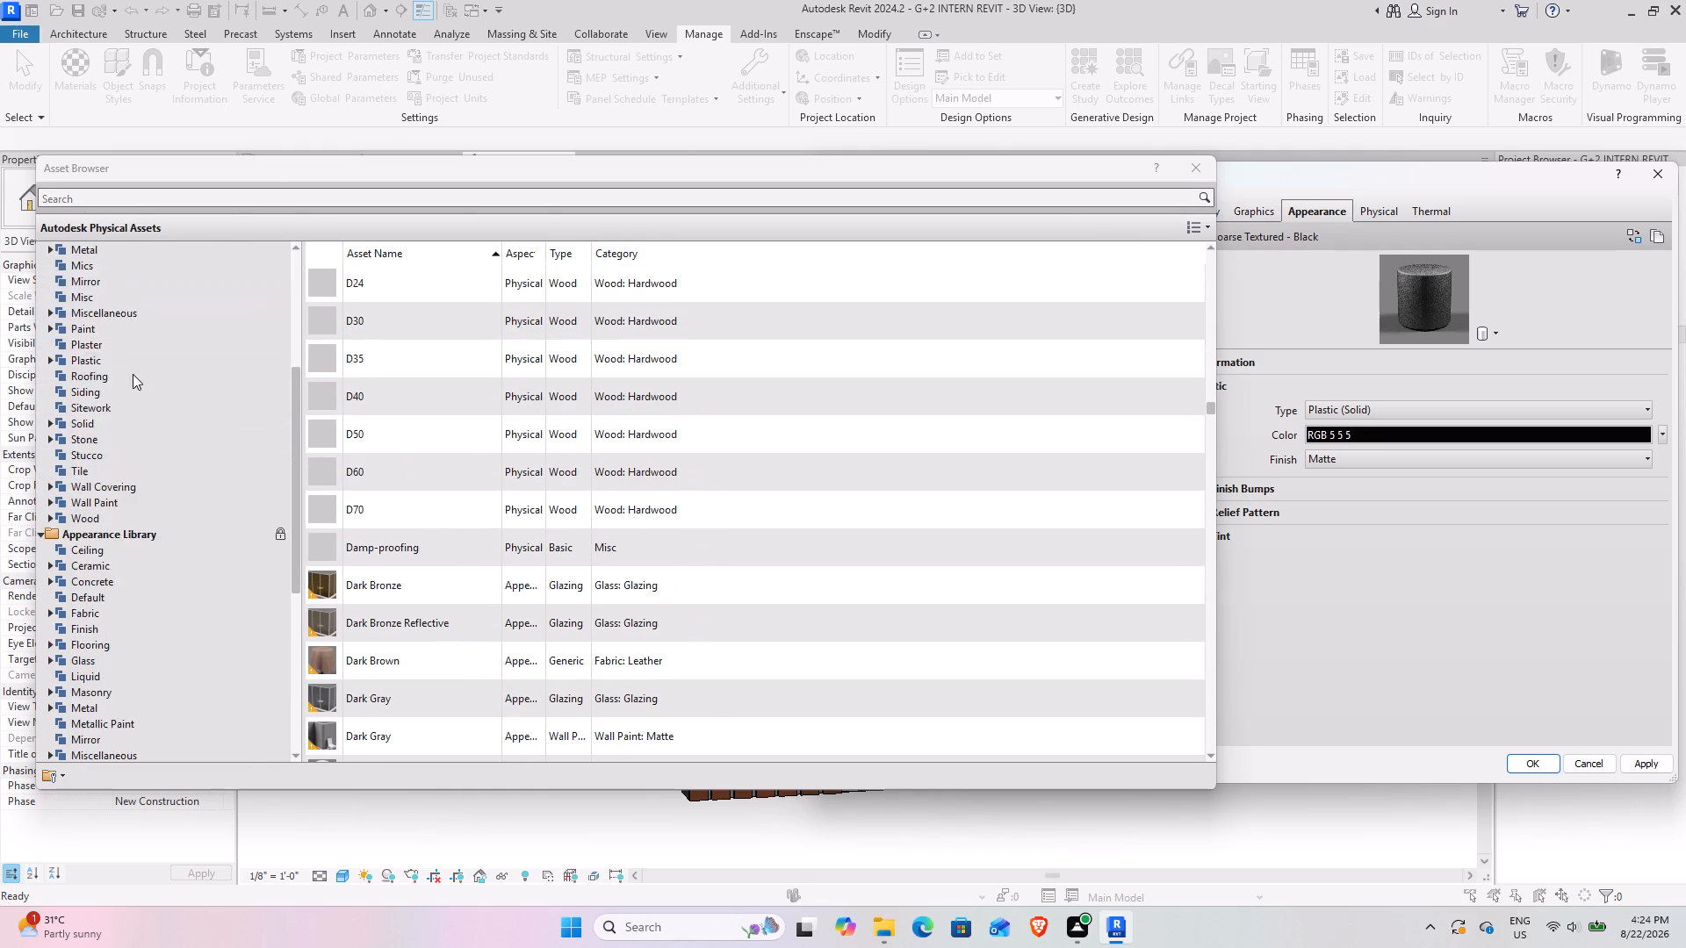
{"action": "scroll", "coordinate": [133, 374], "scroll_direction": "down", "scroll_amount": 2}
{"action": "scroll", "coordinate": [131, 404], "scroll_direction": "up", "scroll_amount": 1}
{"action": "scroll", "coordinate": [128, 405], "scroll_direction": "down", "scroll_amount": 1}
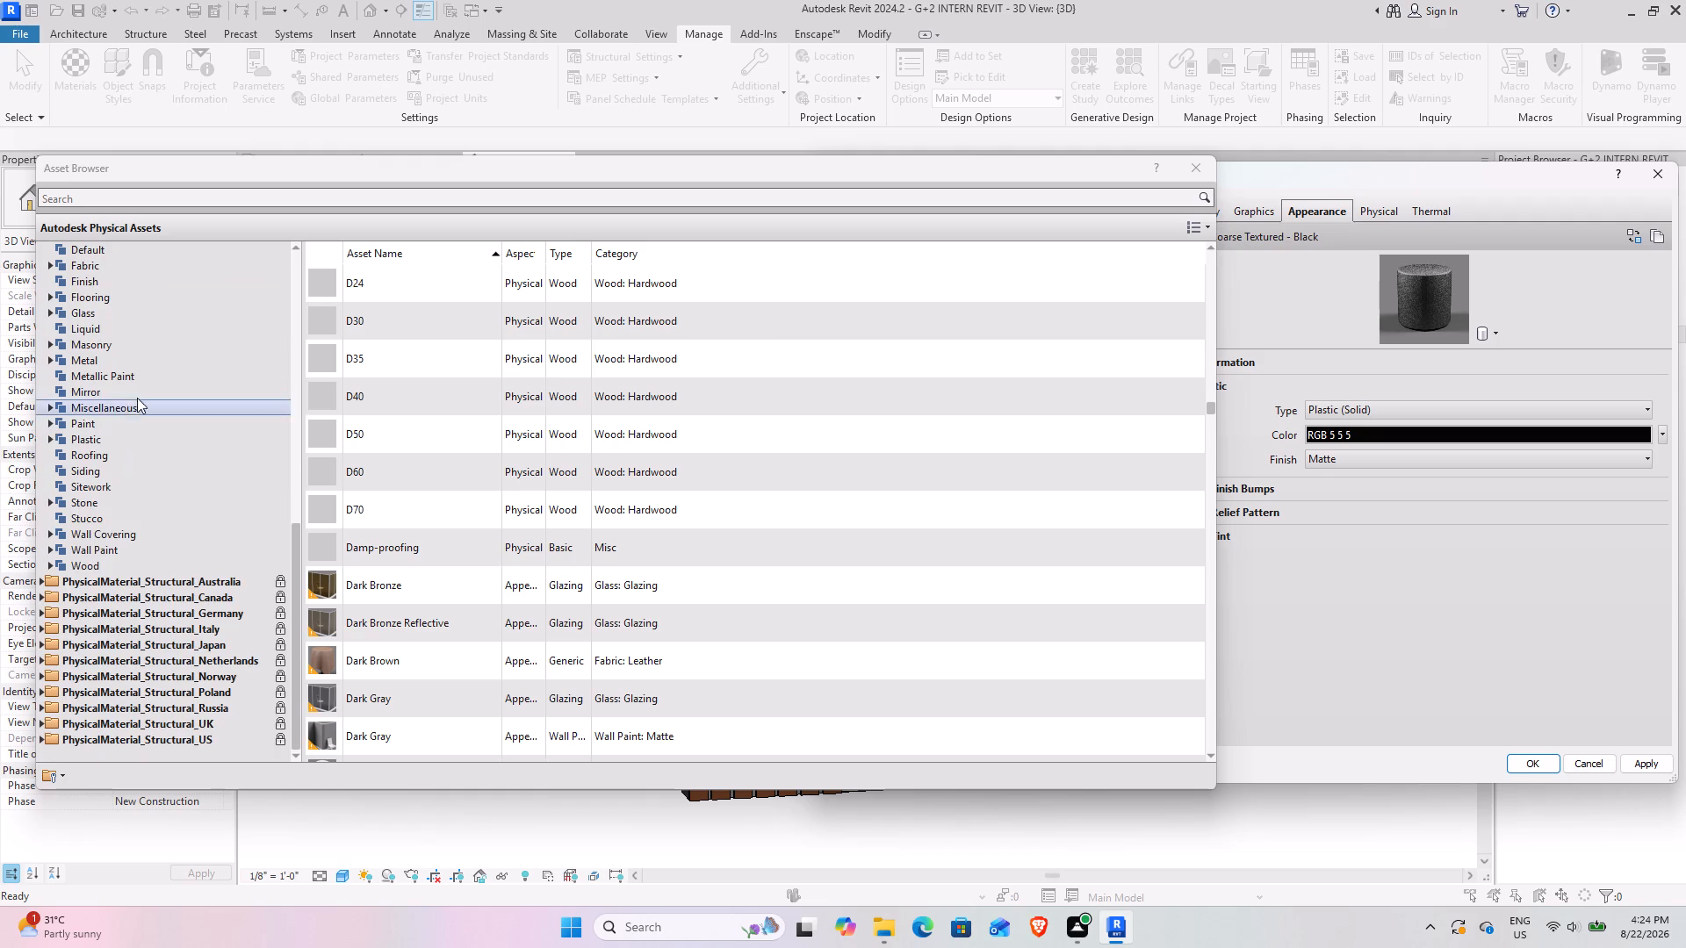
{"action": "scroll", "coordinate": [143, 371], "scroll_direction": "up", "scroll_amount": 1}
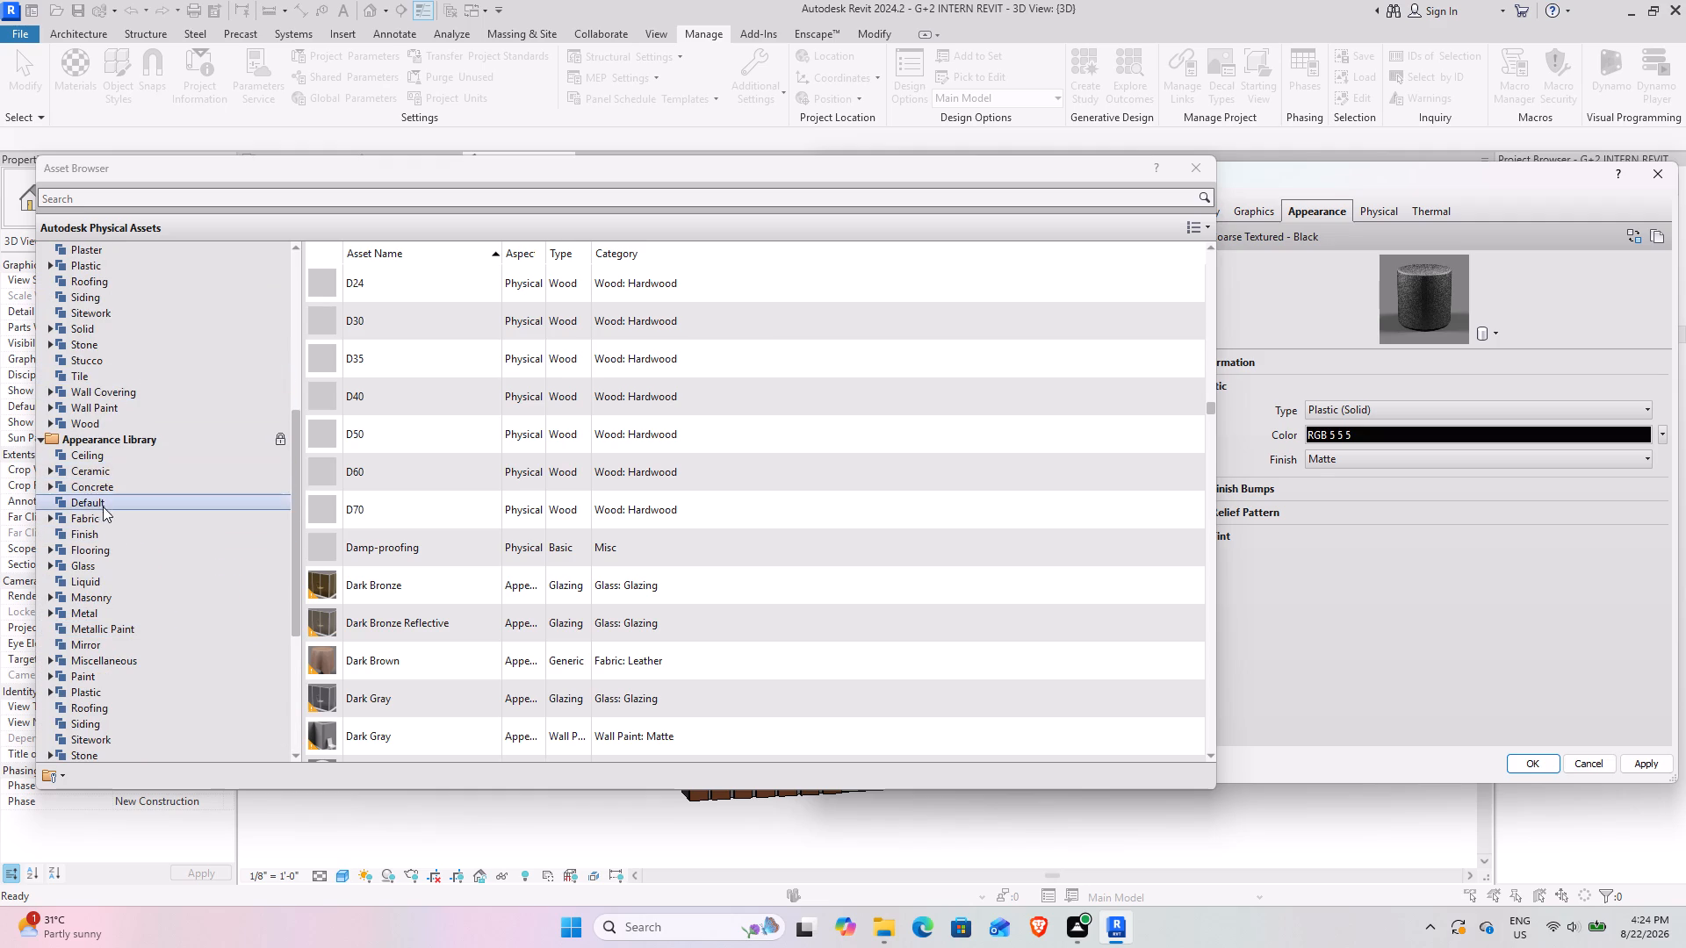
{"action": "double_click", "coordinate": [134, 476]}
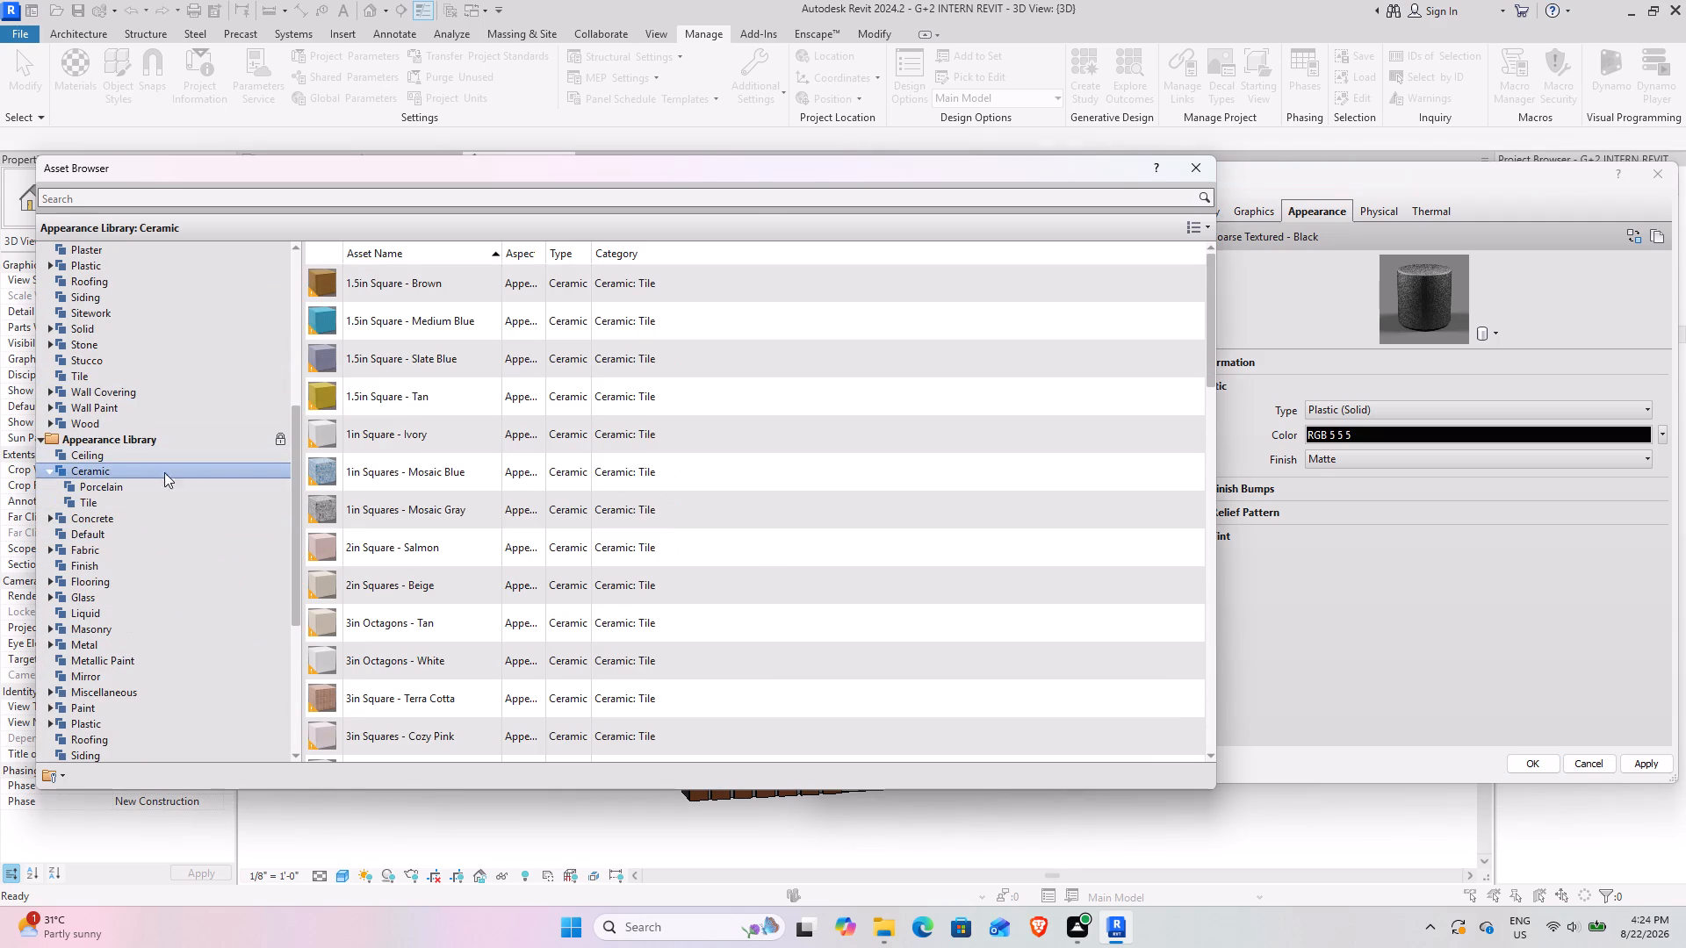
{"action": "scroll", "coordinate": [422, 543], "scroll_direction": "down", "scroll_amount": 2}
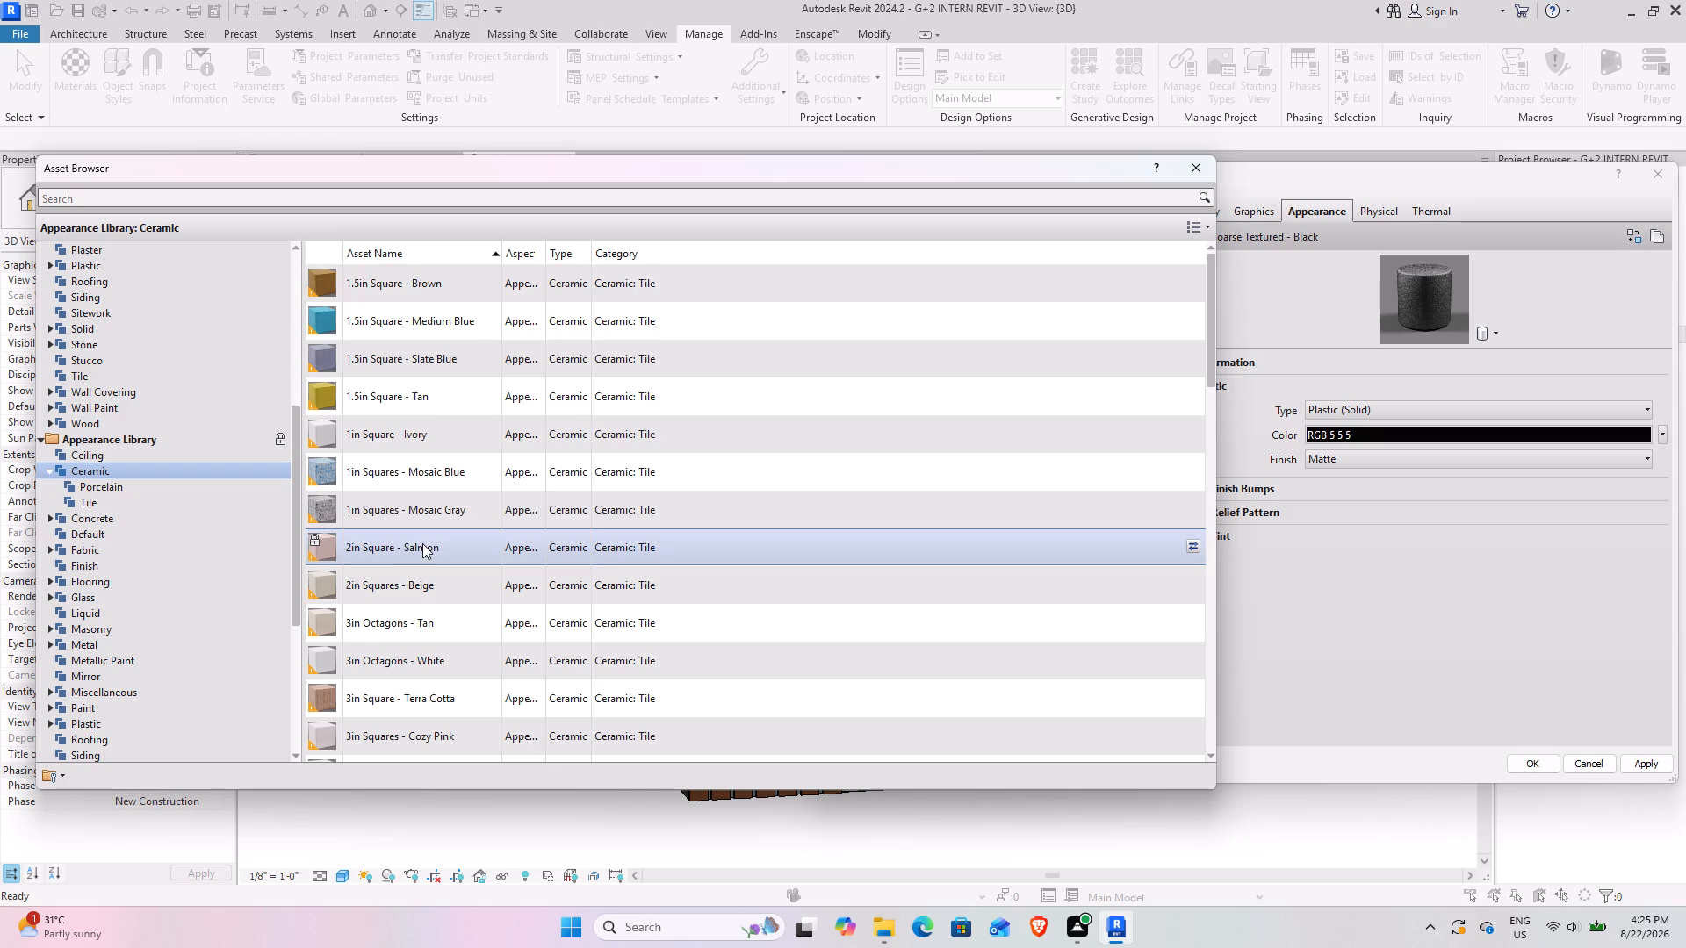
{"action": "scroll", "coordinate": [422, 543], "scroll_direction": "down", "scroll_amount": 5}
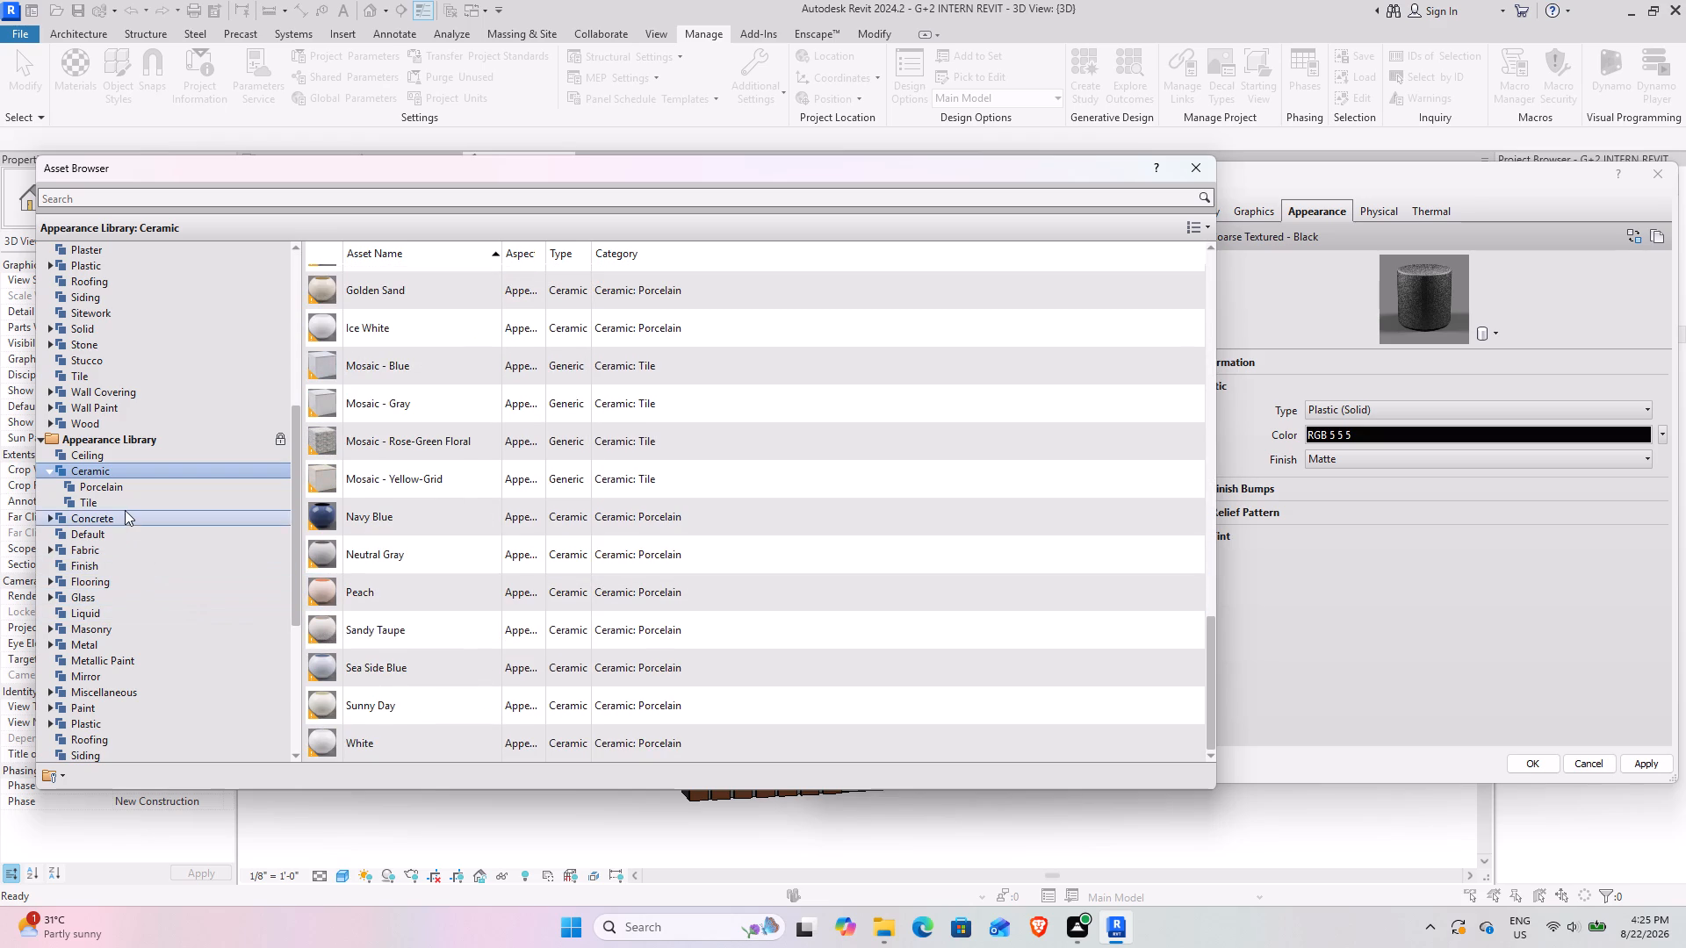
{"action": "double_click", "coordinate": [125, 502]}
{"action": "scroll", "coordinate": [400, 428], "scroll_direction": "down", "scroll_amount": 4}
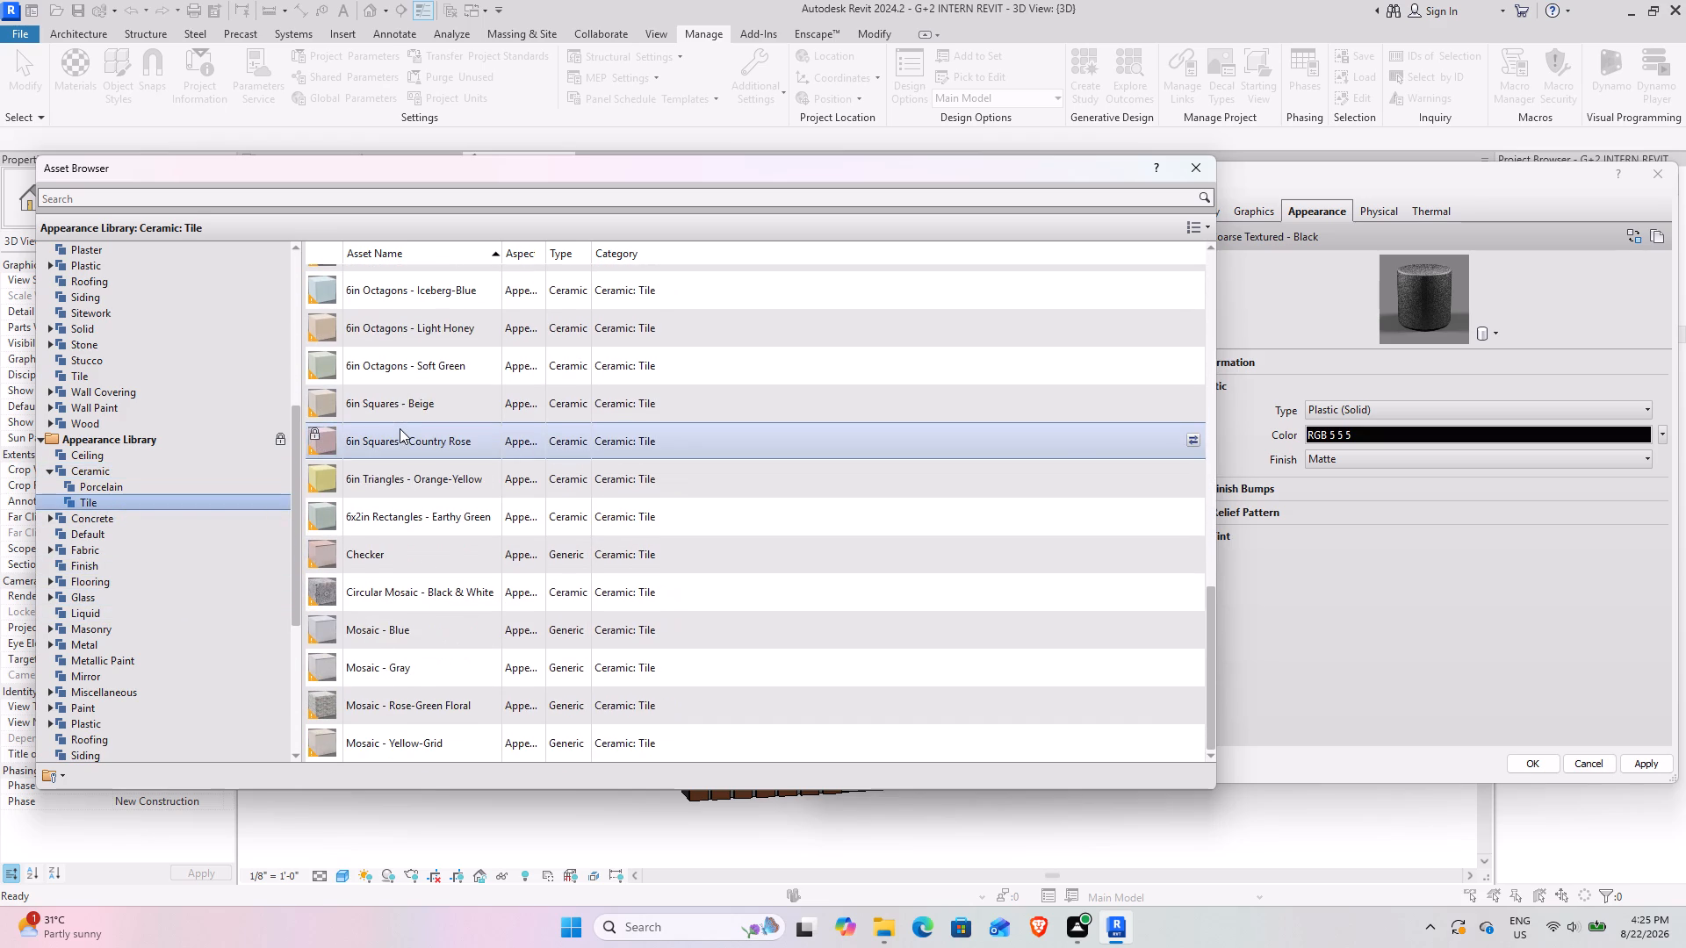
{"action": "scroll", "coordinate": [400, 428], "scroll_direction": "down", "scroll_amount": 4}
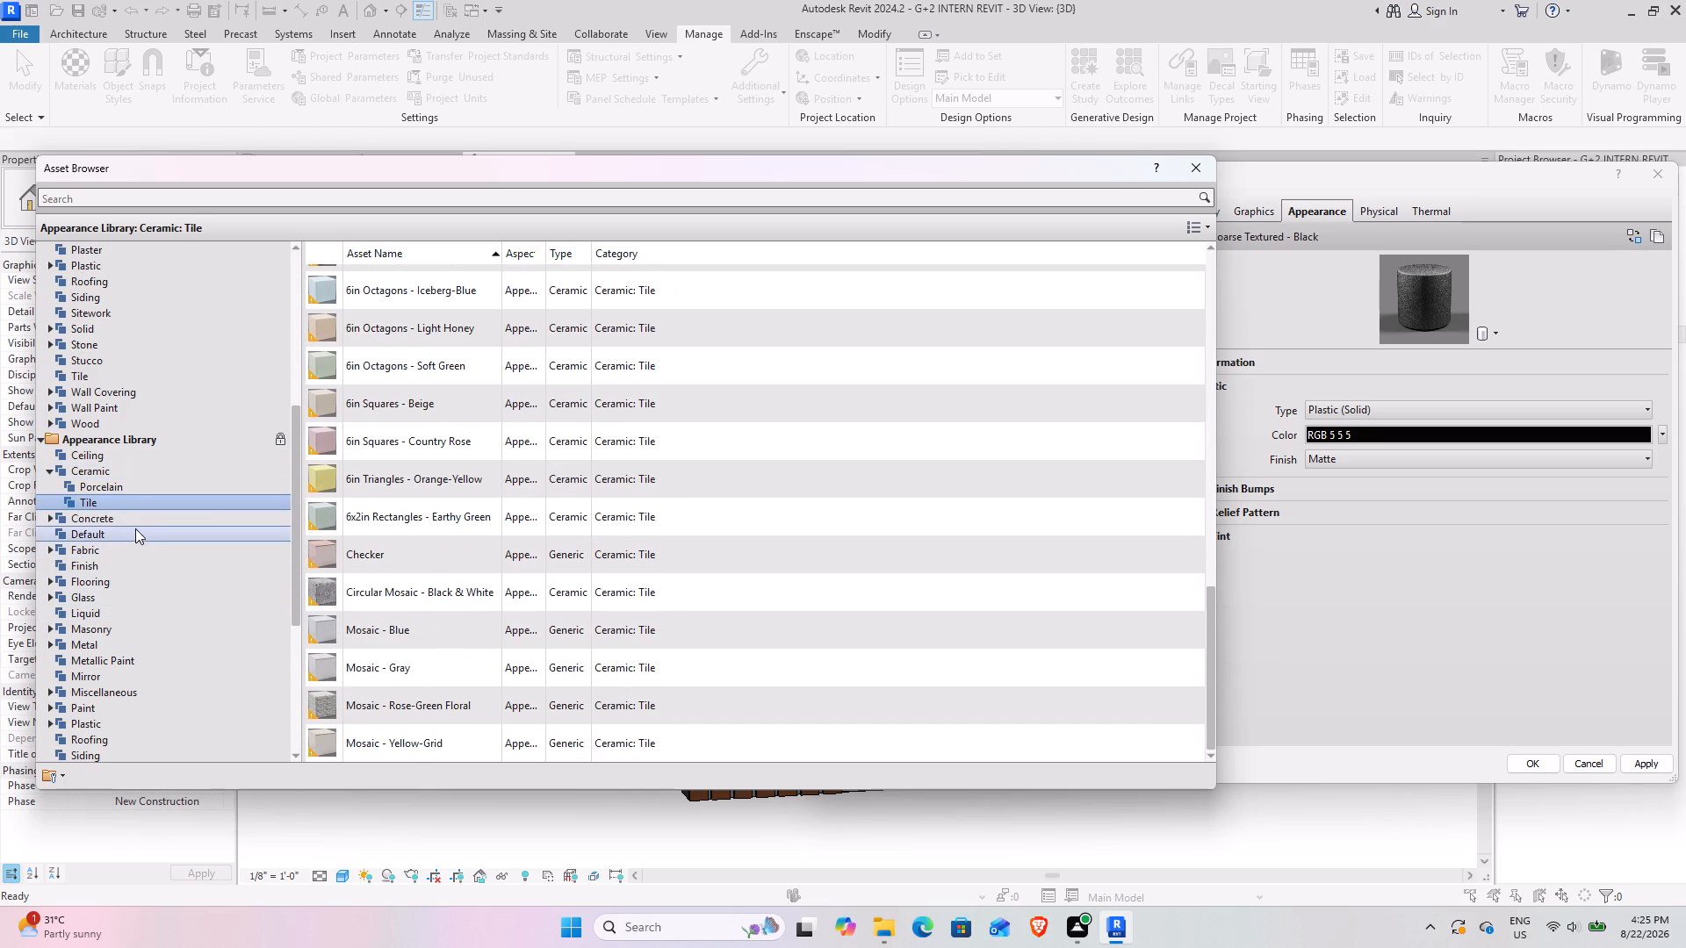
{"action": "left_click", "coordinate": [136, 528]}
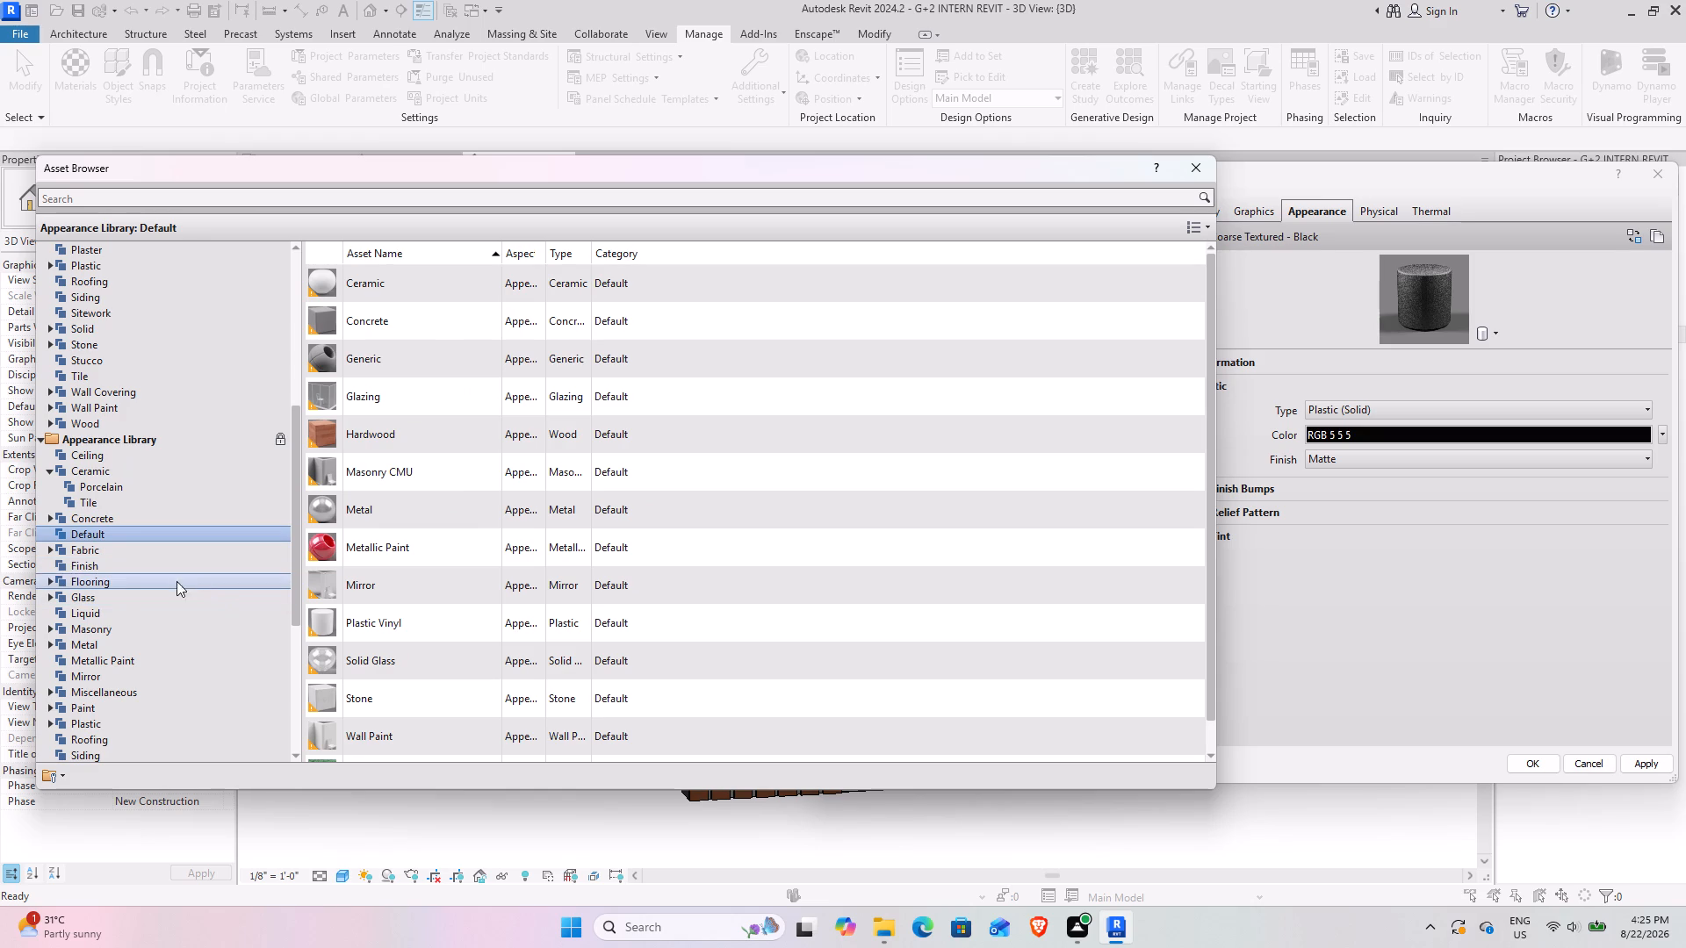
{"action": "left_click", "coordinate": [117, 564]}
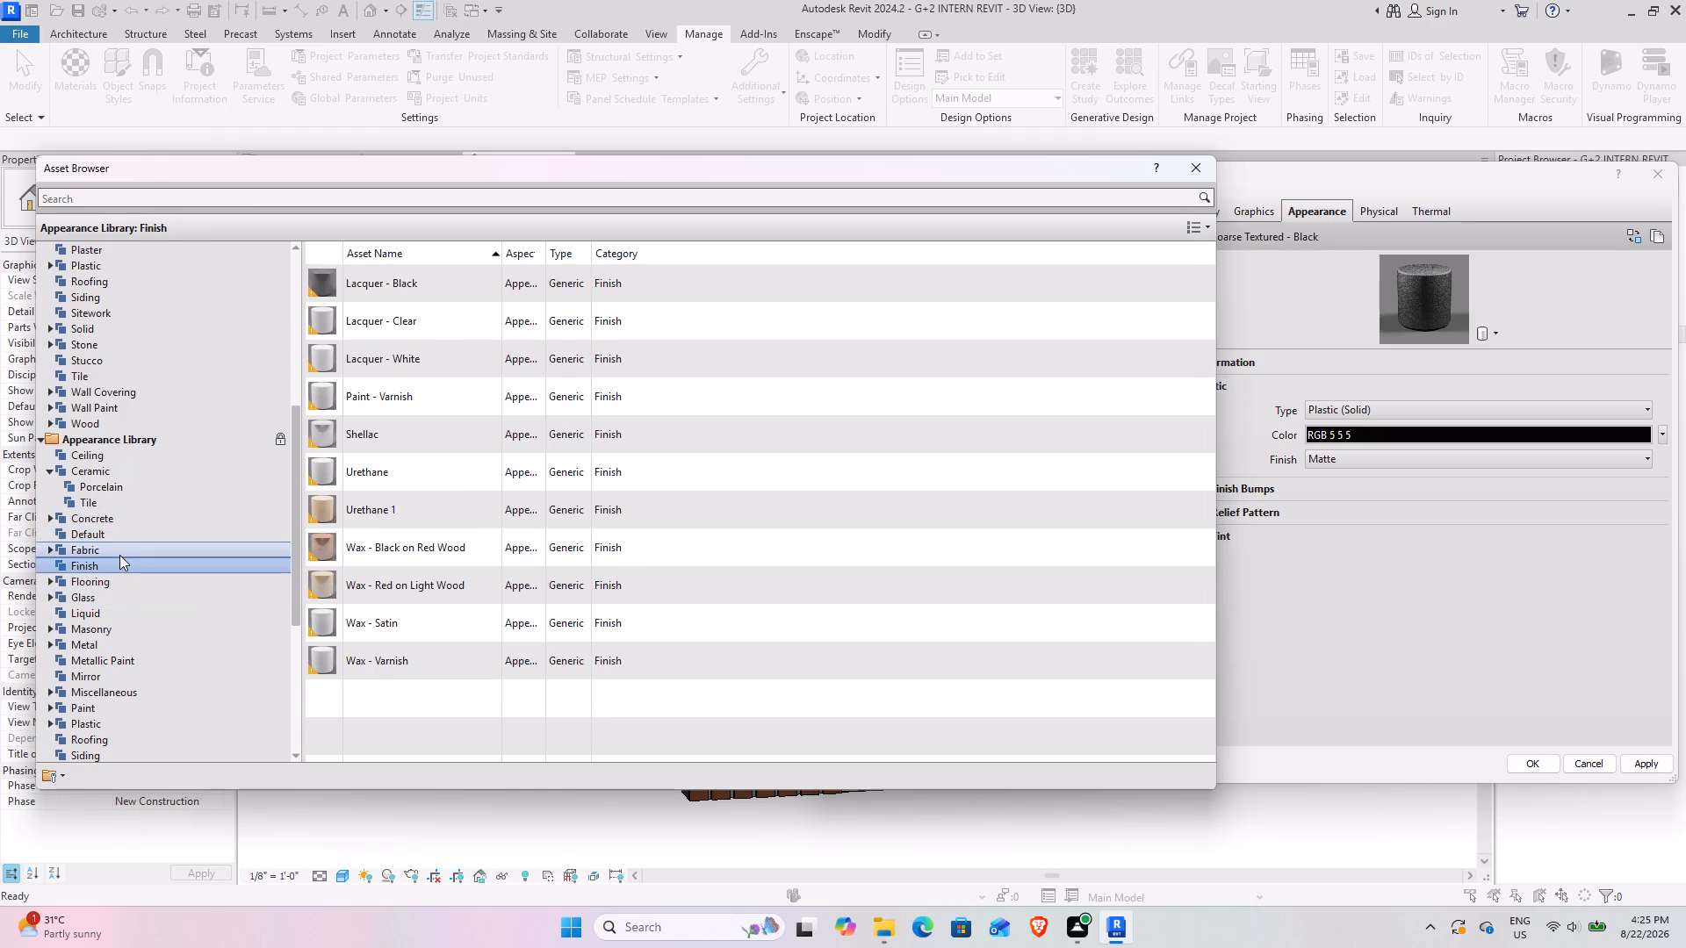
{"action": "left_click", "coordinate": [119, 555]}
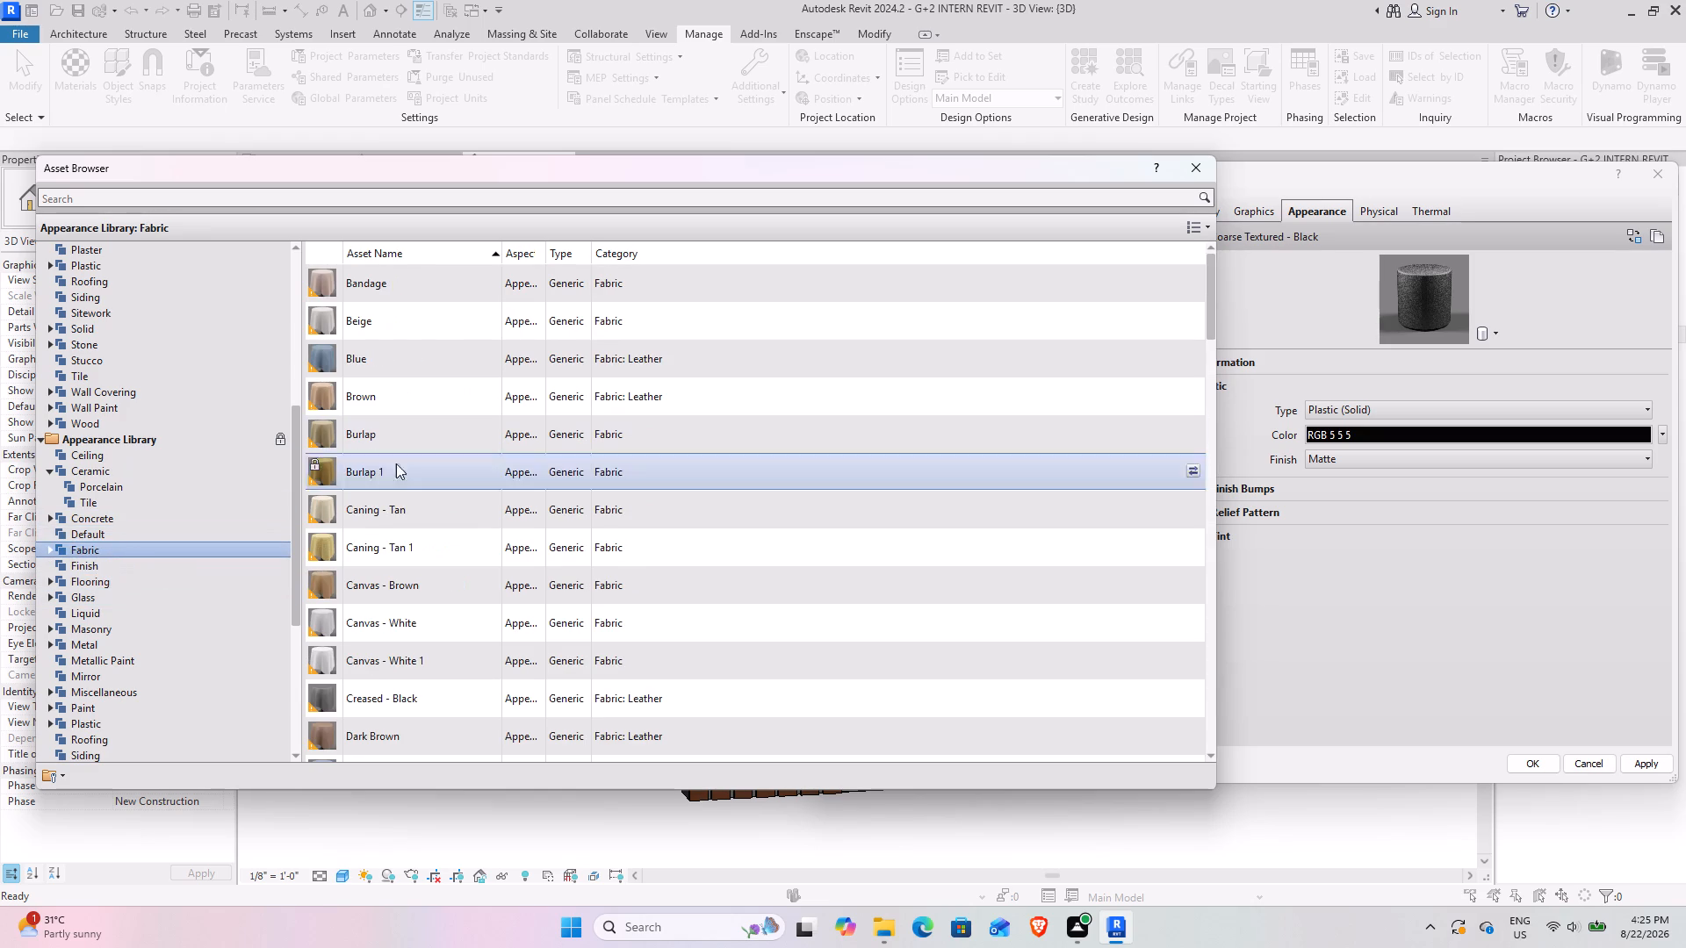
Replace WALL TEXTURE's appearance with the Masonry asset Granite - Square Stacked Polished Mauve-Gray and apply the change.
{"action": "left_click", "coordinate": [124, 625]}
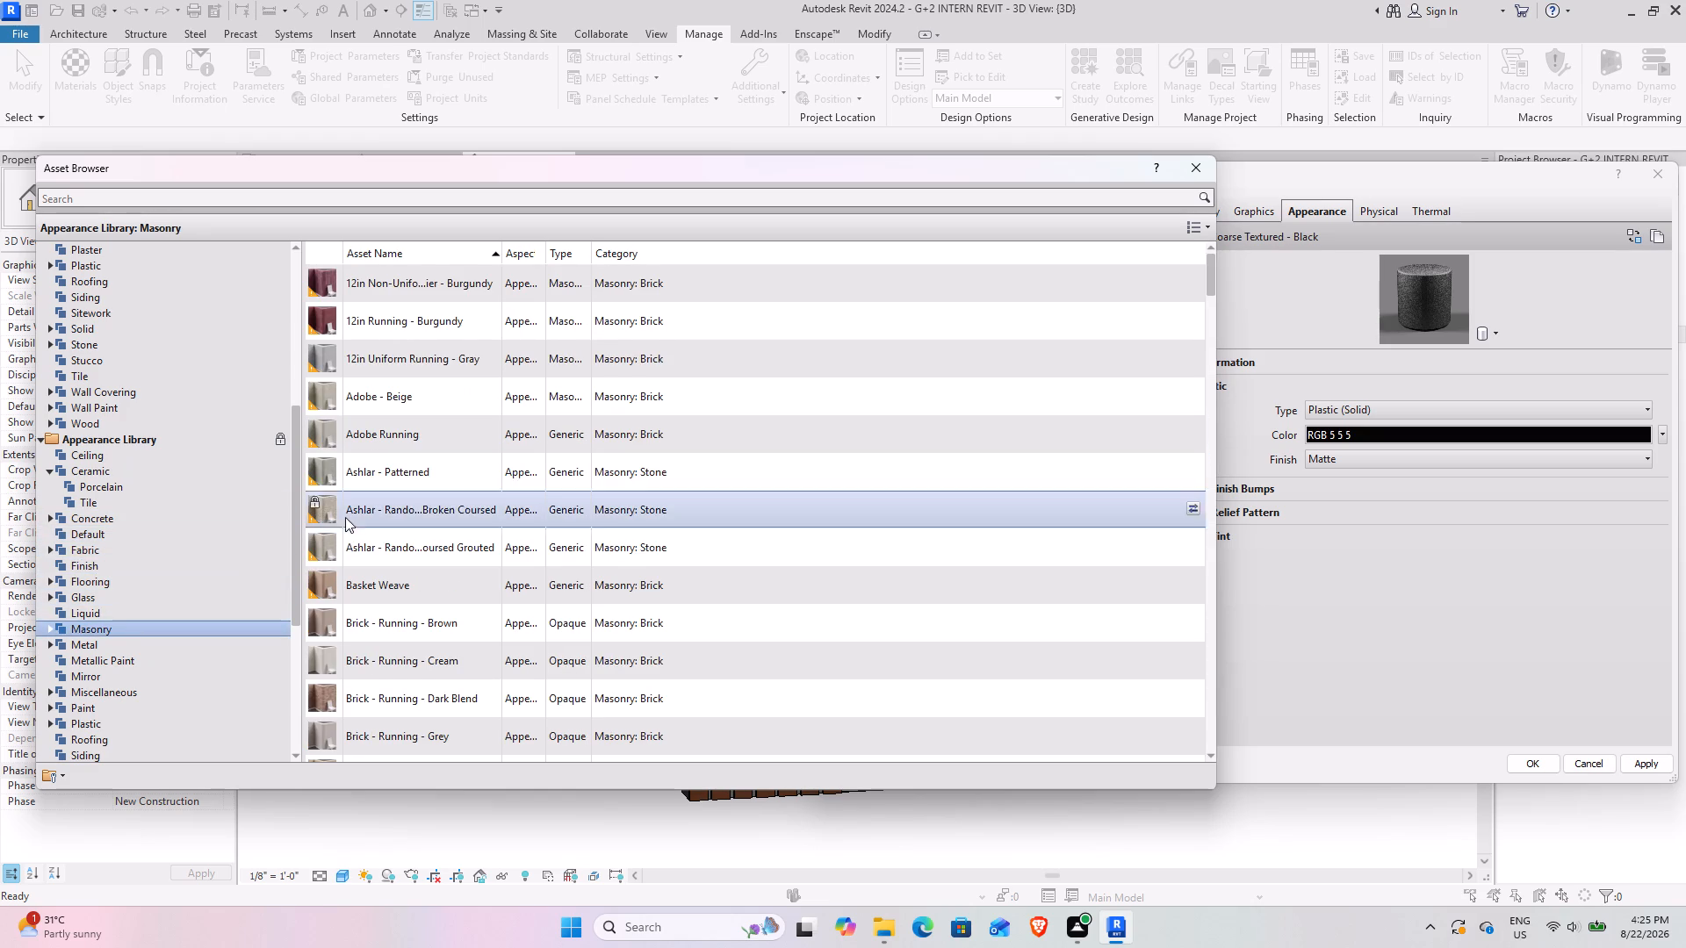
{"action": "scroll", "coordinate": [403, 474], "scroll_direction": "down", "scroll_amount": 4}
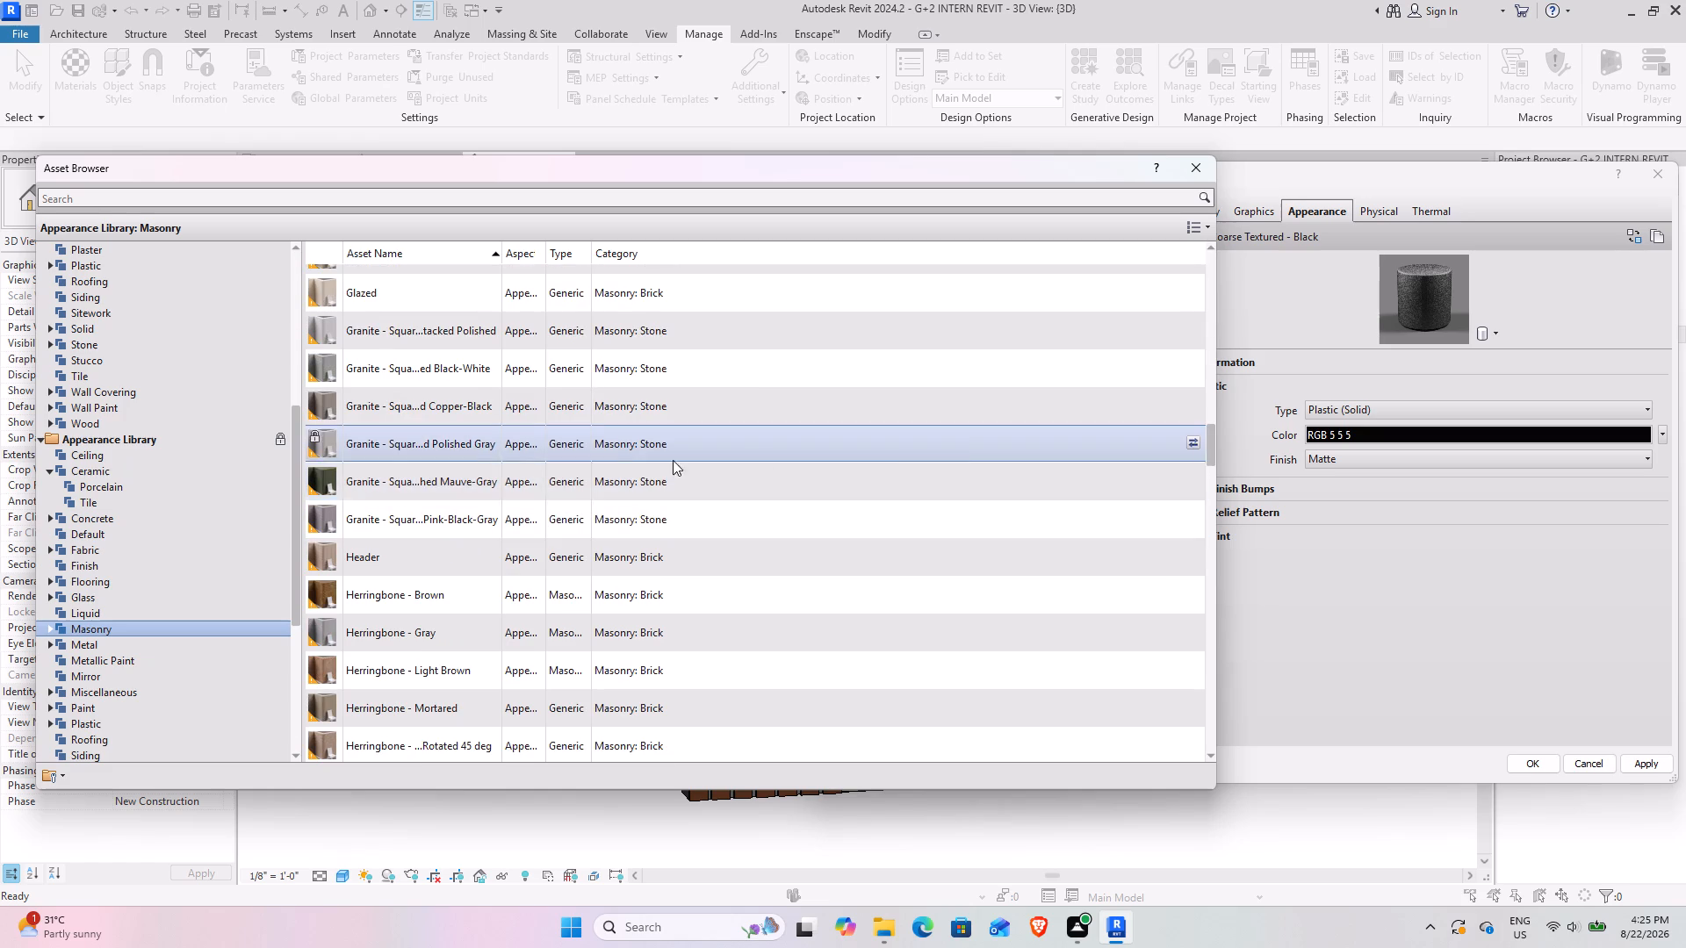
{"action": "left_click", "coordinate": [1192, 489]}
{"action": "left_click", "coordinate": [1185, 477]}
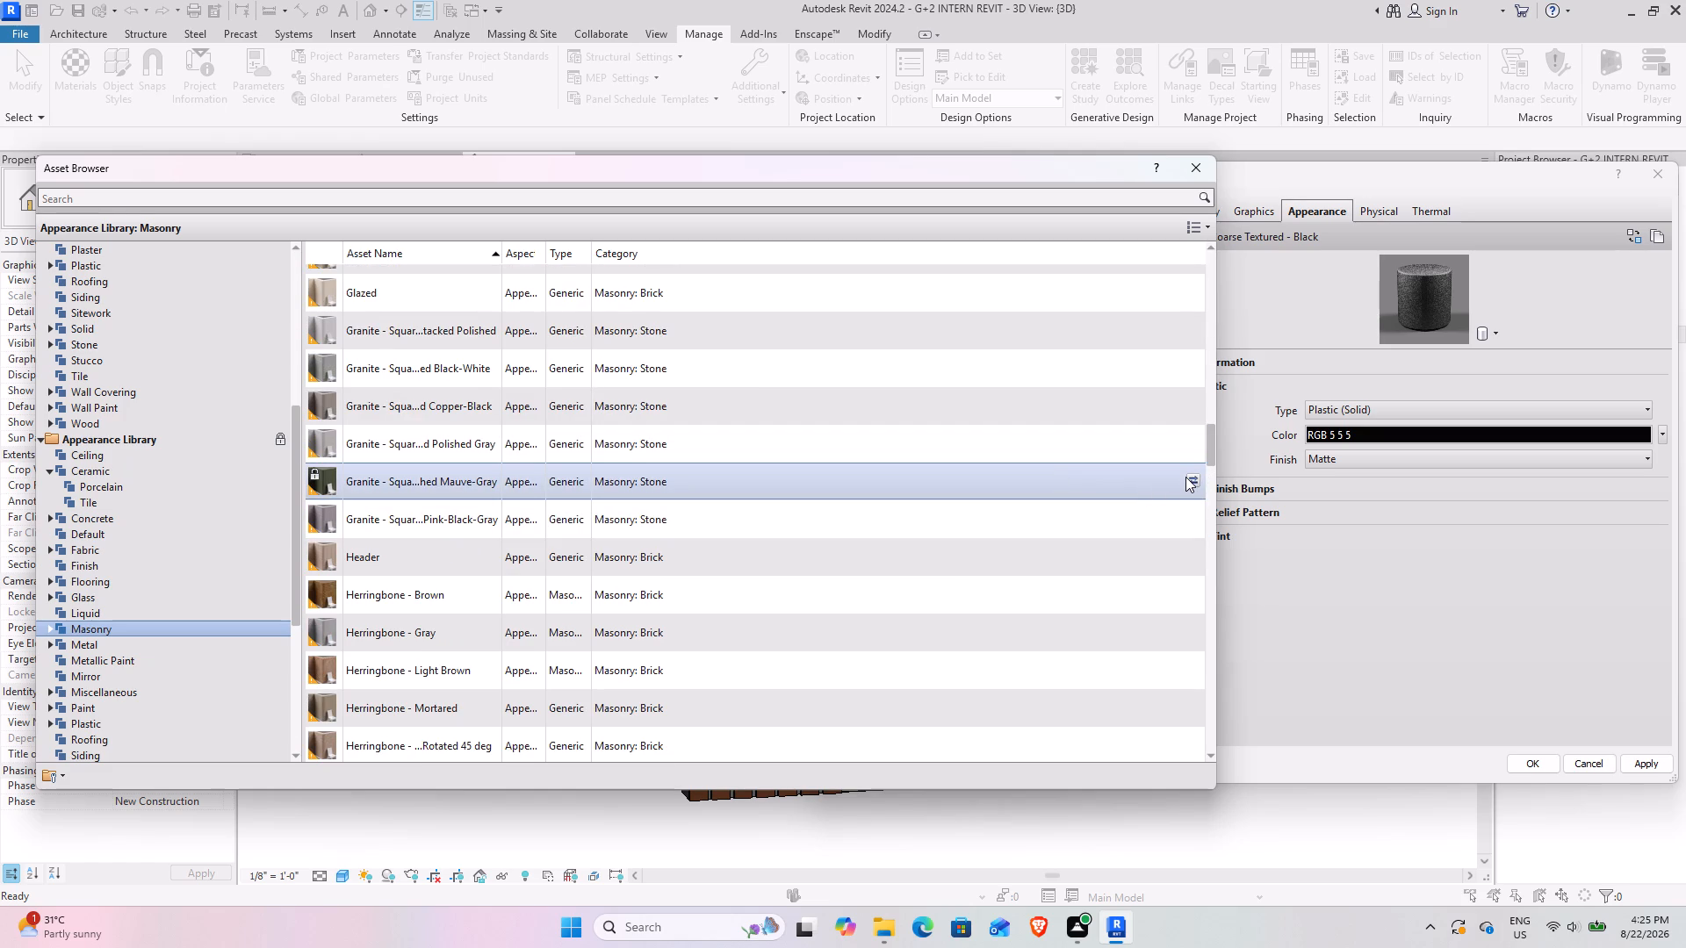
{"action": "left_click", "coordinate": [1192, 482]}
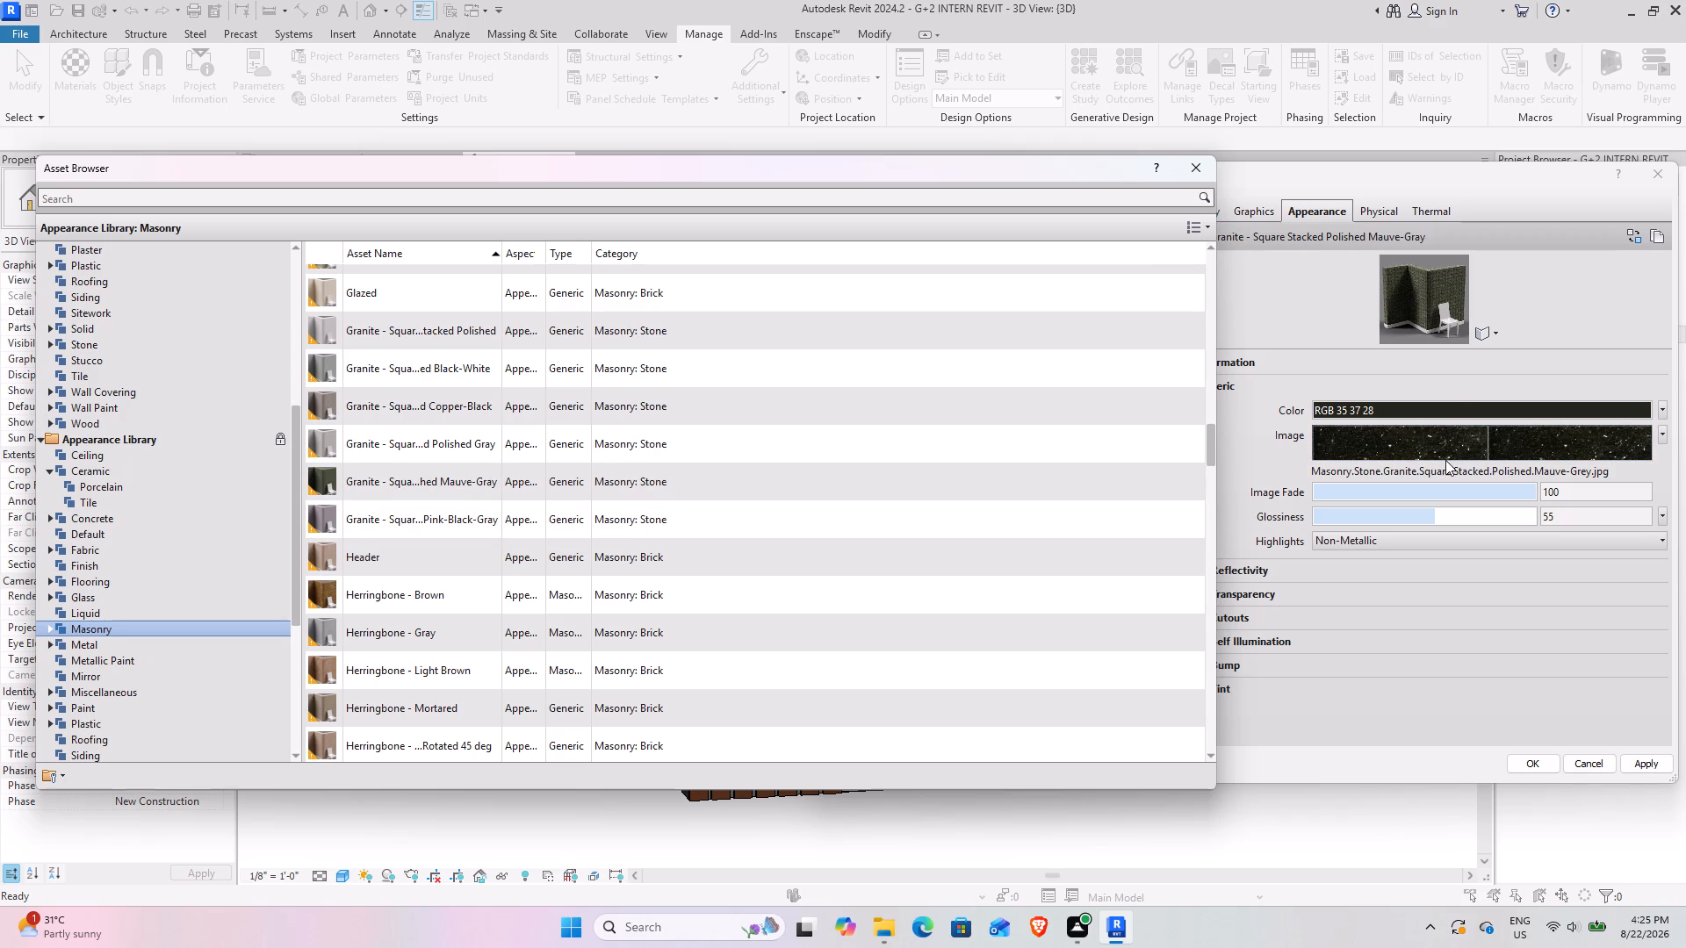
{"action": "scroll", "coordinate": [1424, 312], "scroll_direction": "up", "scroll_amount": 3}
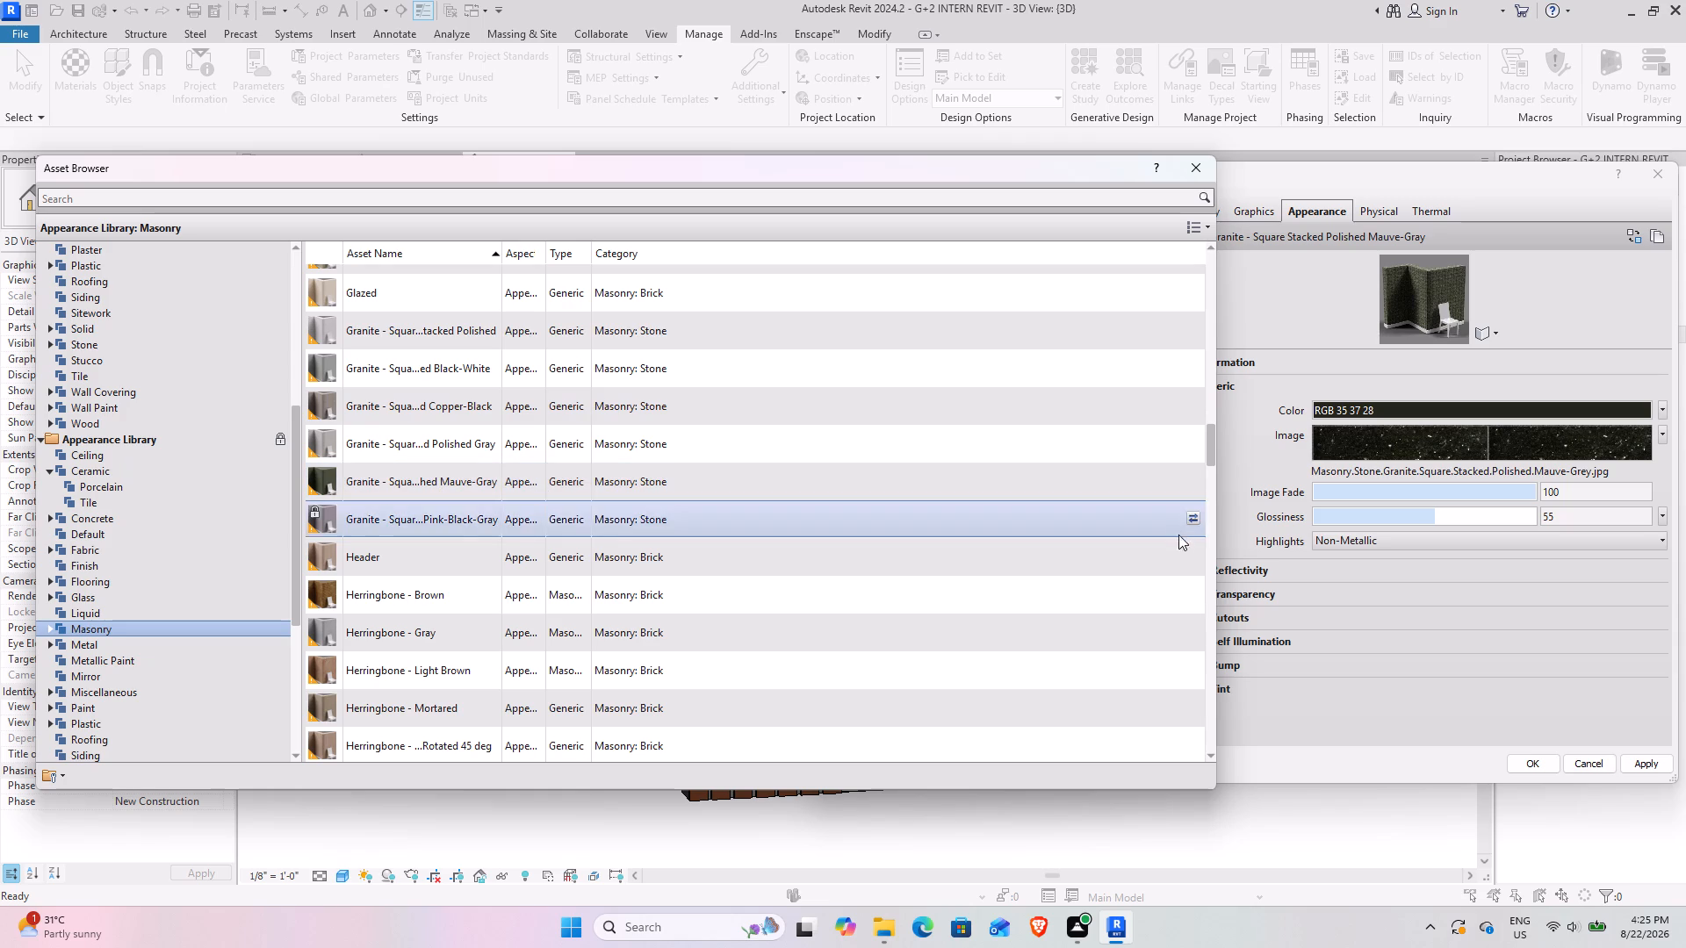
{"action": "left_click", "coordinate": [1186, 169]}
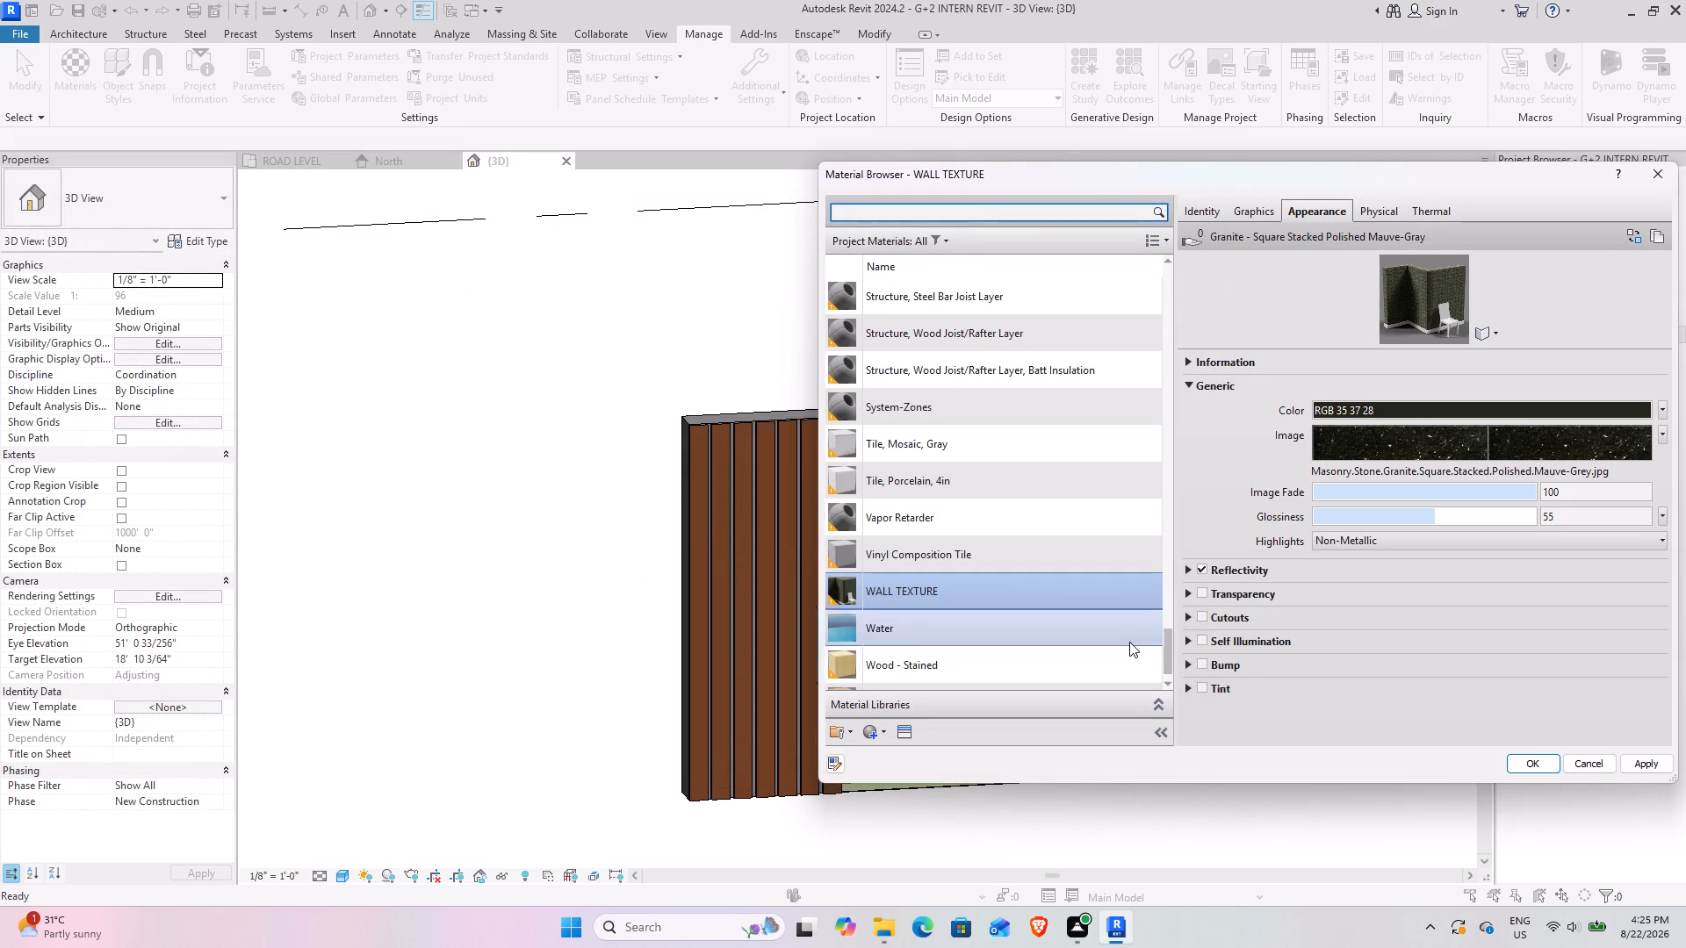
{"action": "left_click", "coordinate": [1644, 760]}
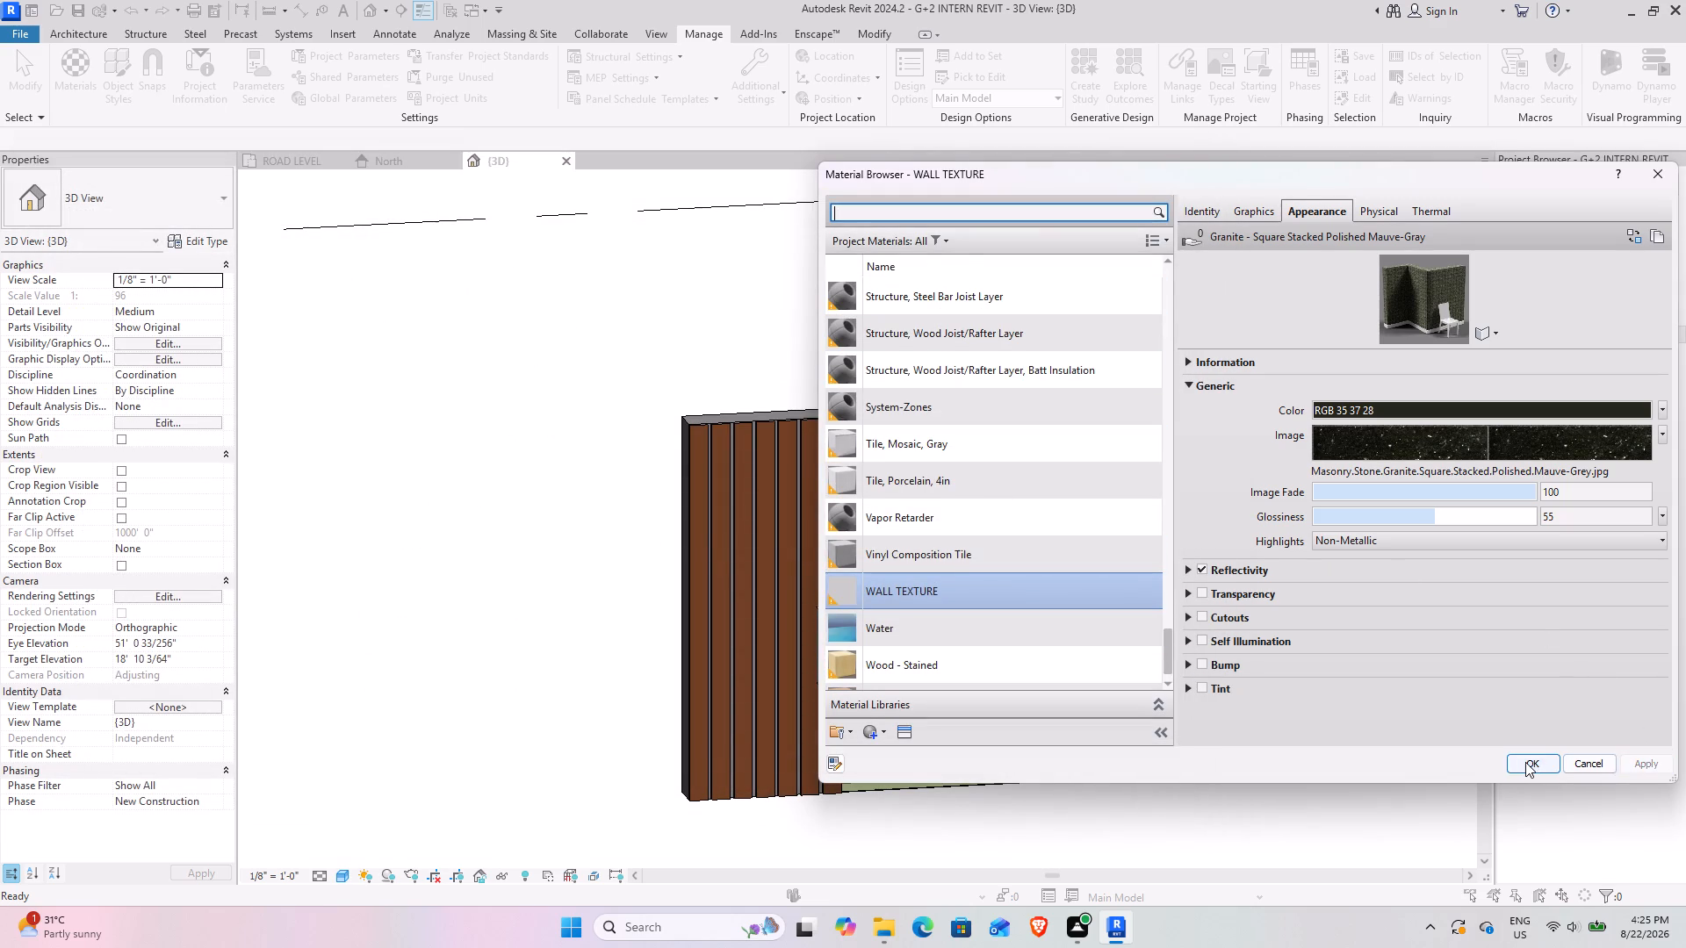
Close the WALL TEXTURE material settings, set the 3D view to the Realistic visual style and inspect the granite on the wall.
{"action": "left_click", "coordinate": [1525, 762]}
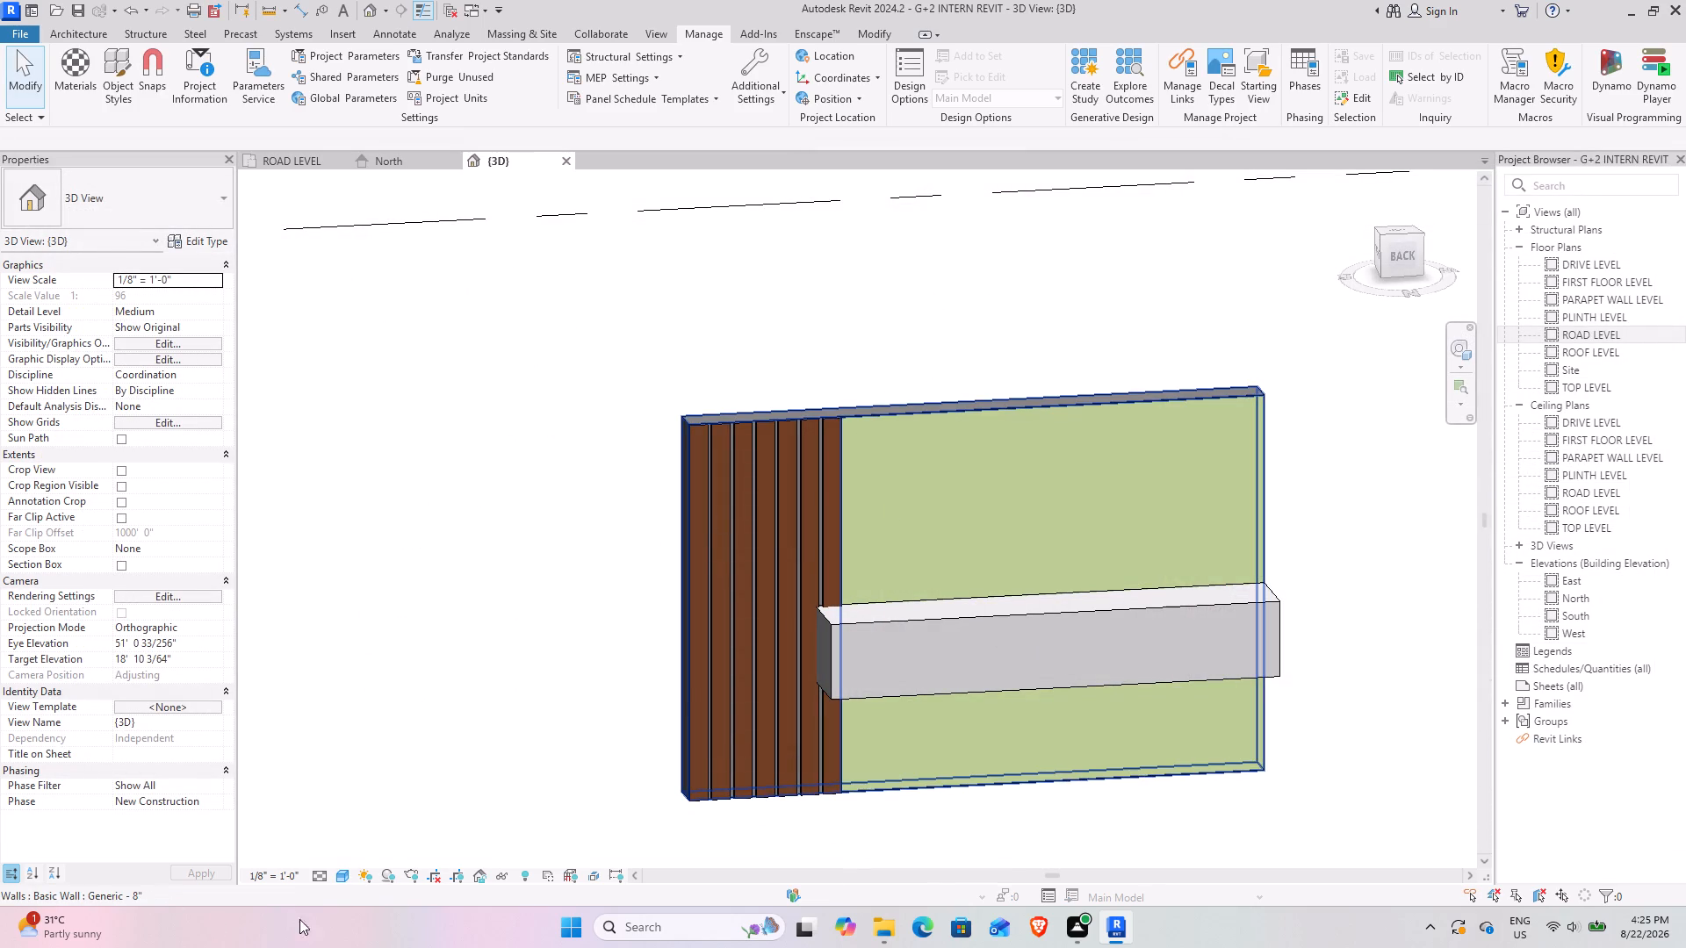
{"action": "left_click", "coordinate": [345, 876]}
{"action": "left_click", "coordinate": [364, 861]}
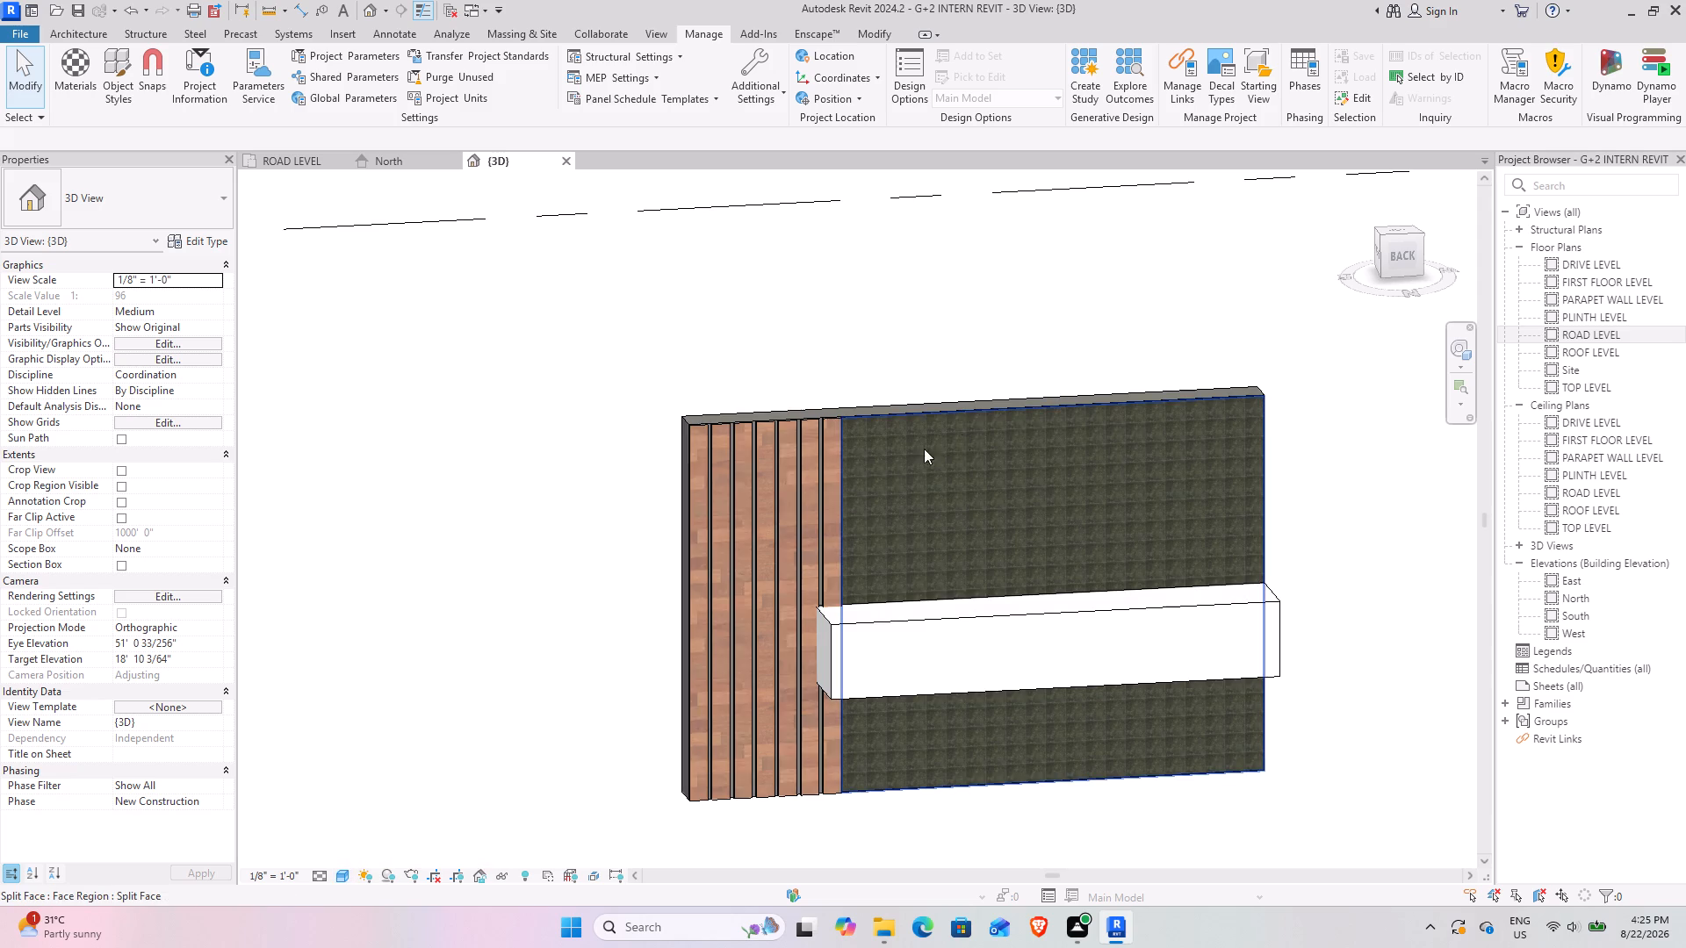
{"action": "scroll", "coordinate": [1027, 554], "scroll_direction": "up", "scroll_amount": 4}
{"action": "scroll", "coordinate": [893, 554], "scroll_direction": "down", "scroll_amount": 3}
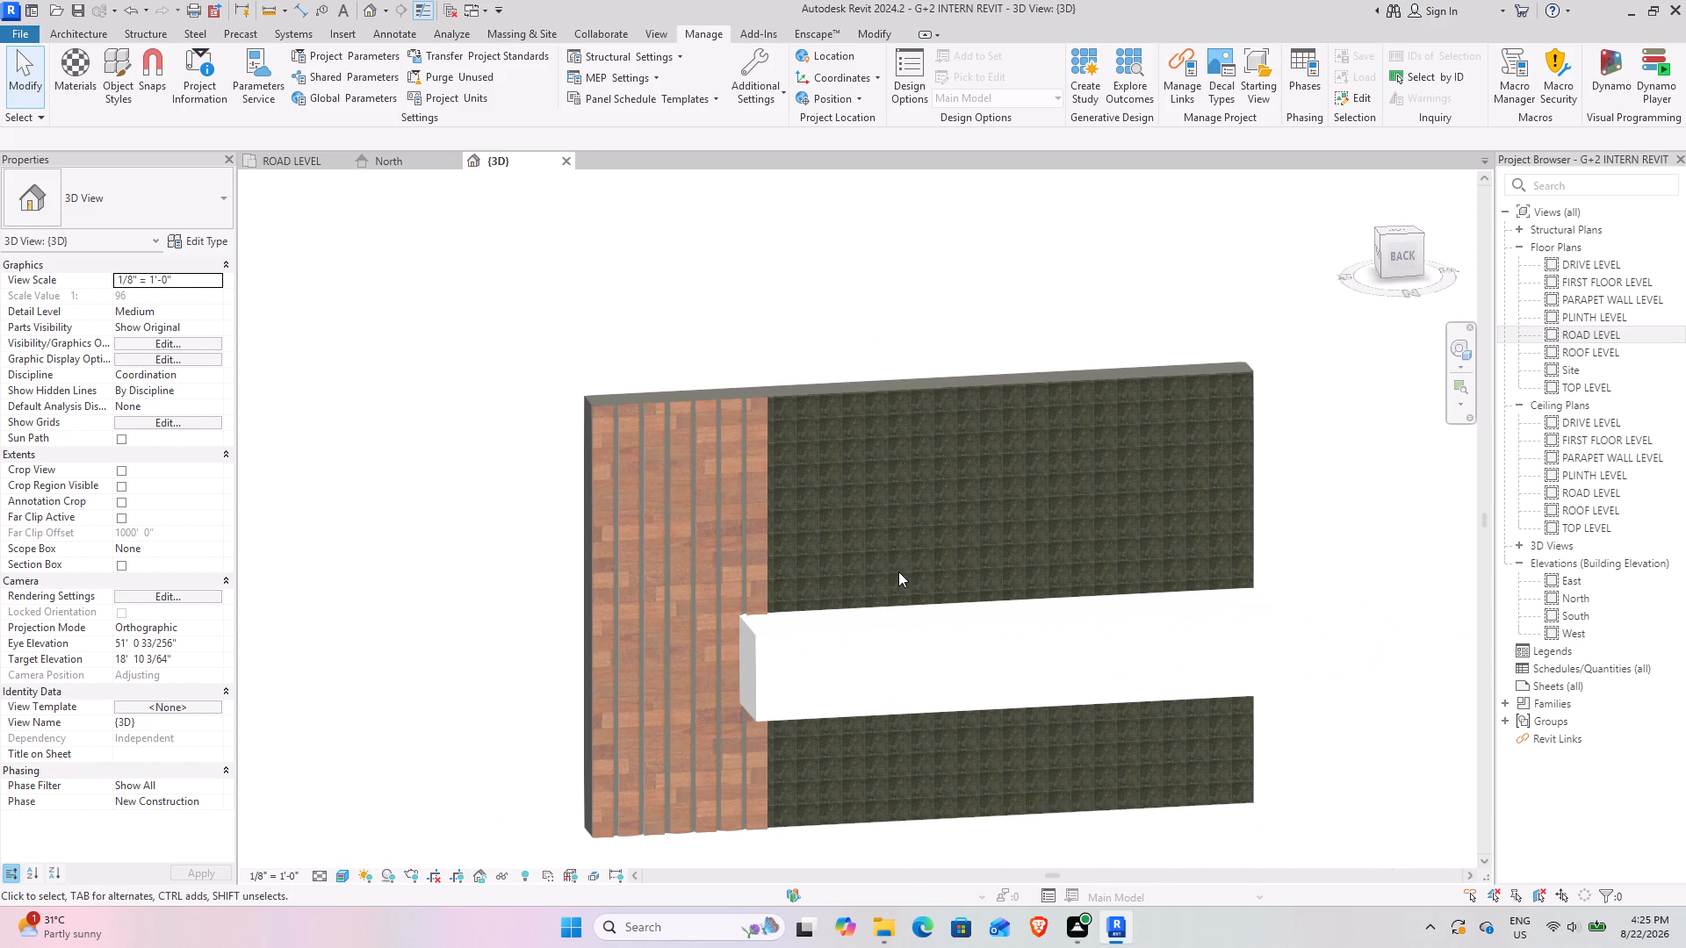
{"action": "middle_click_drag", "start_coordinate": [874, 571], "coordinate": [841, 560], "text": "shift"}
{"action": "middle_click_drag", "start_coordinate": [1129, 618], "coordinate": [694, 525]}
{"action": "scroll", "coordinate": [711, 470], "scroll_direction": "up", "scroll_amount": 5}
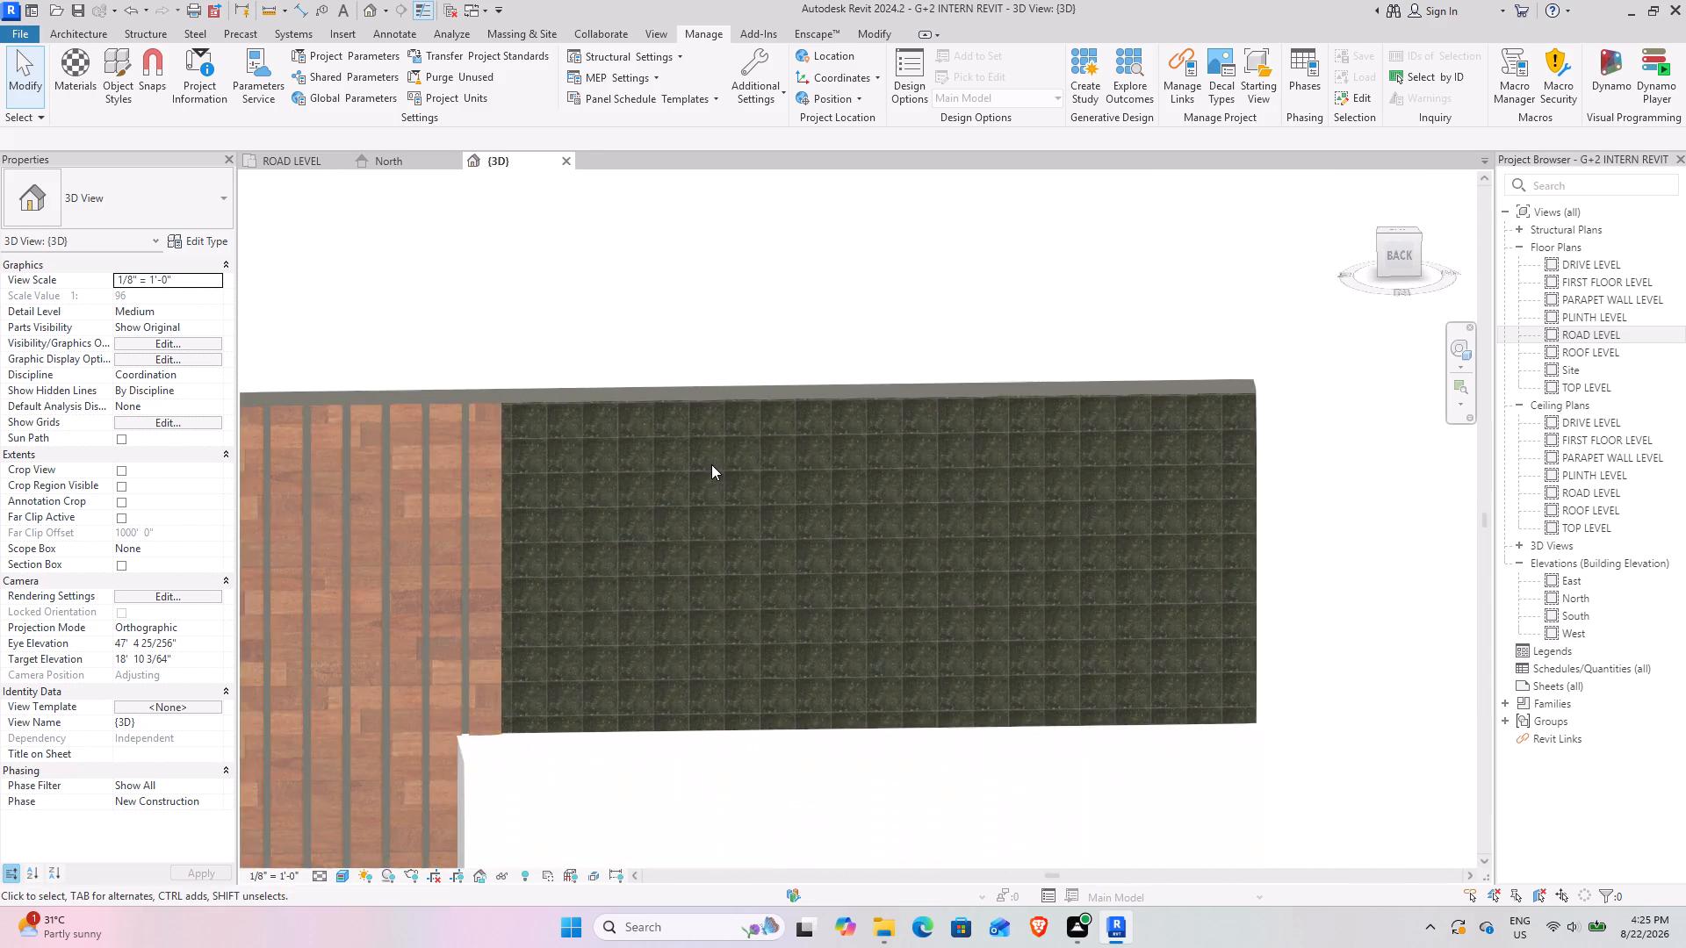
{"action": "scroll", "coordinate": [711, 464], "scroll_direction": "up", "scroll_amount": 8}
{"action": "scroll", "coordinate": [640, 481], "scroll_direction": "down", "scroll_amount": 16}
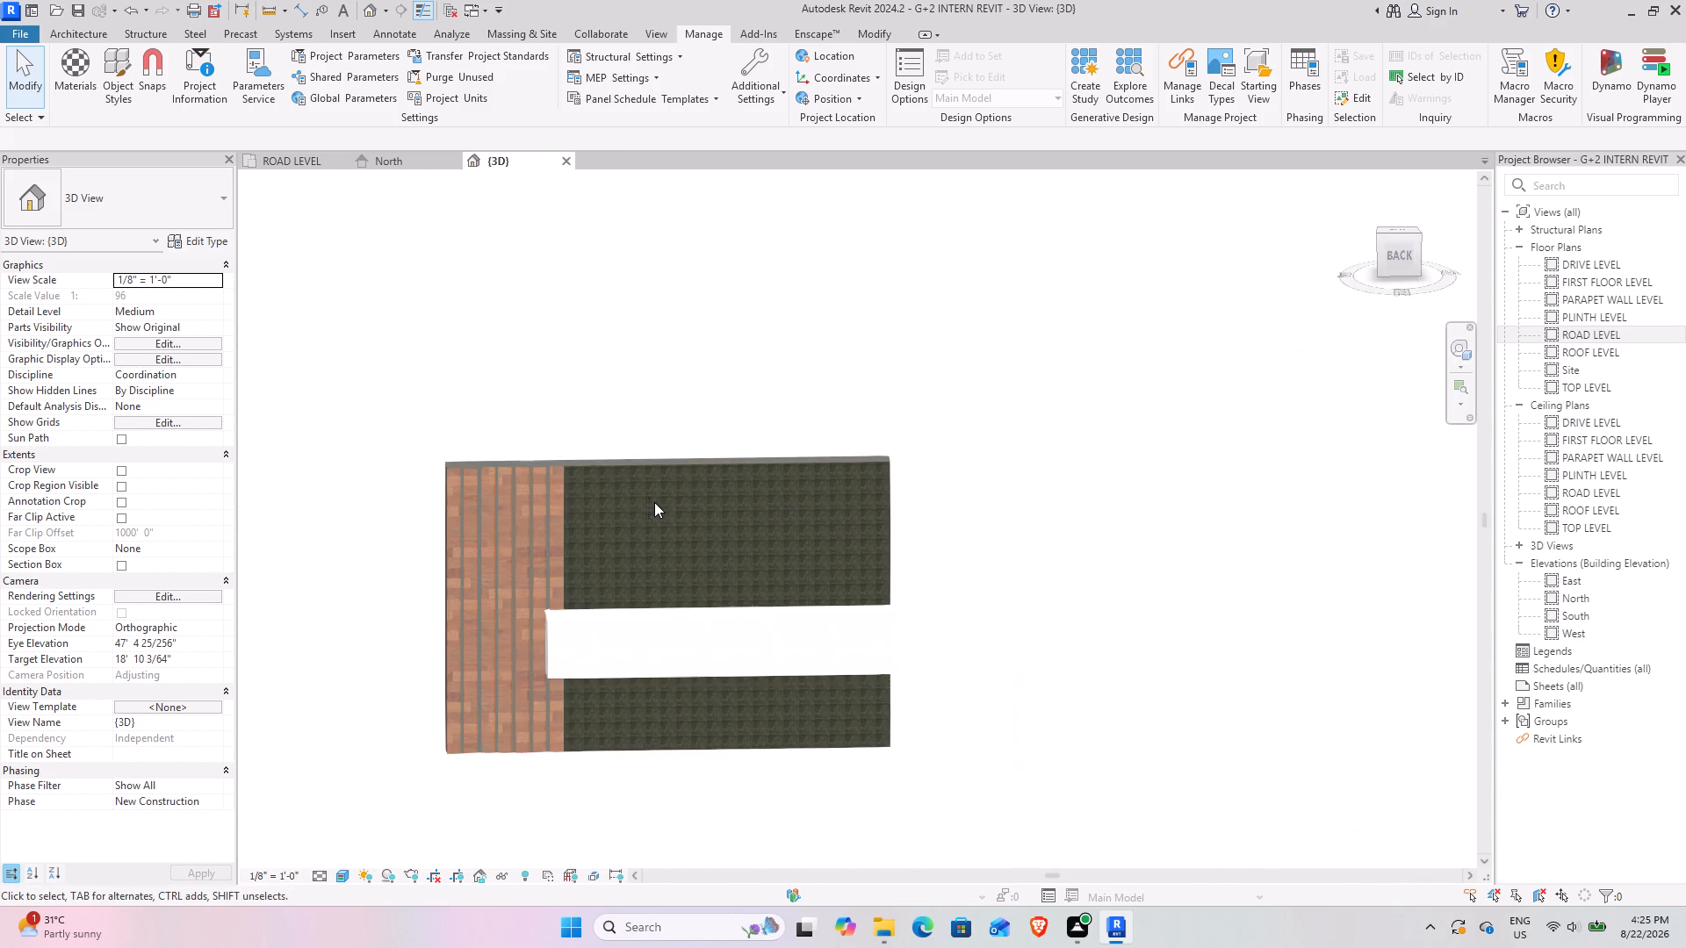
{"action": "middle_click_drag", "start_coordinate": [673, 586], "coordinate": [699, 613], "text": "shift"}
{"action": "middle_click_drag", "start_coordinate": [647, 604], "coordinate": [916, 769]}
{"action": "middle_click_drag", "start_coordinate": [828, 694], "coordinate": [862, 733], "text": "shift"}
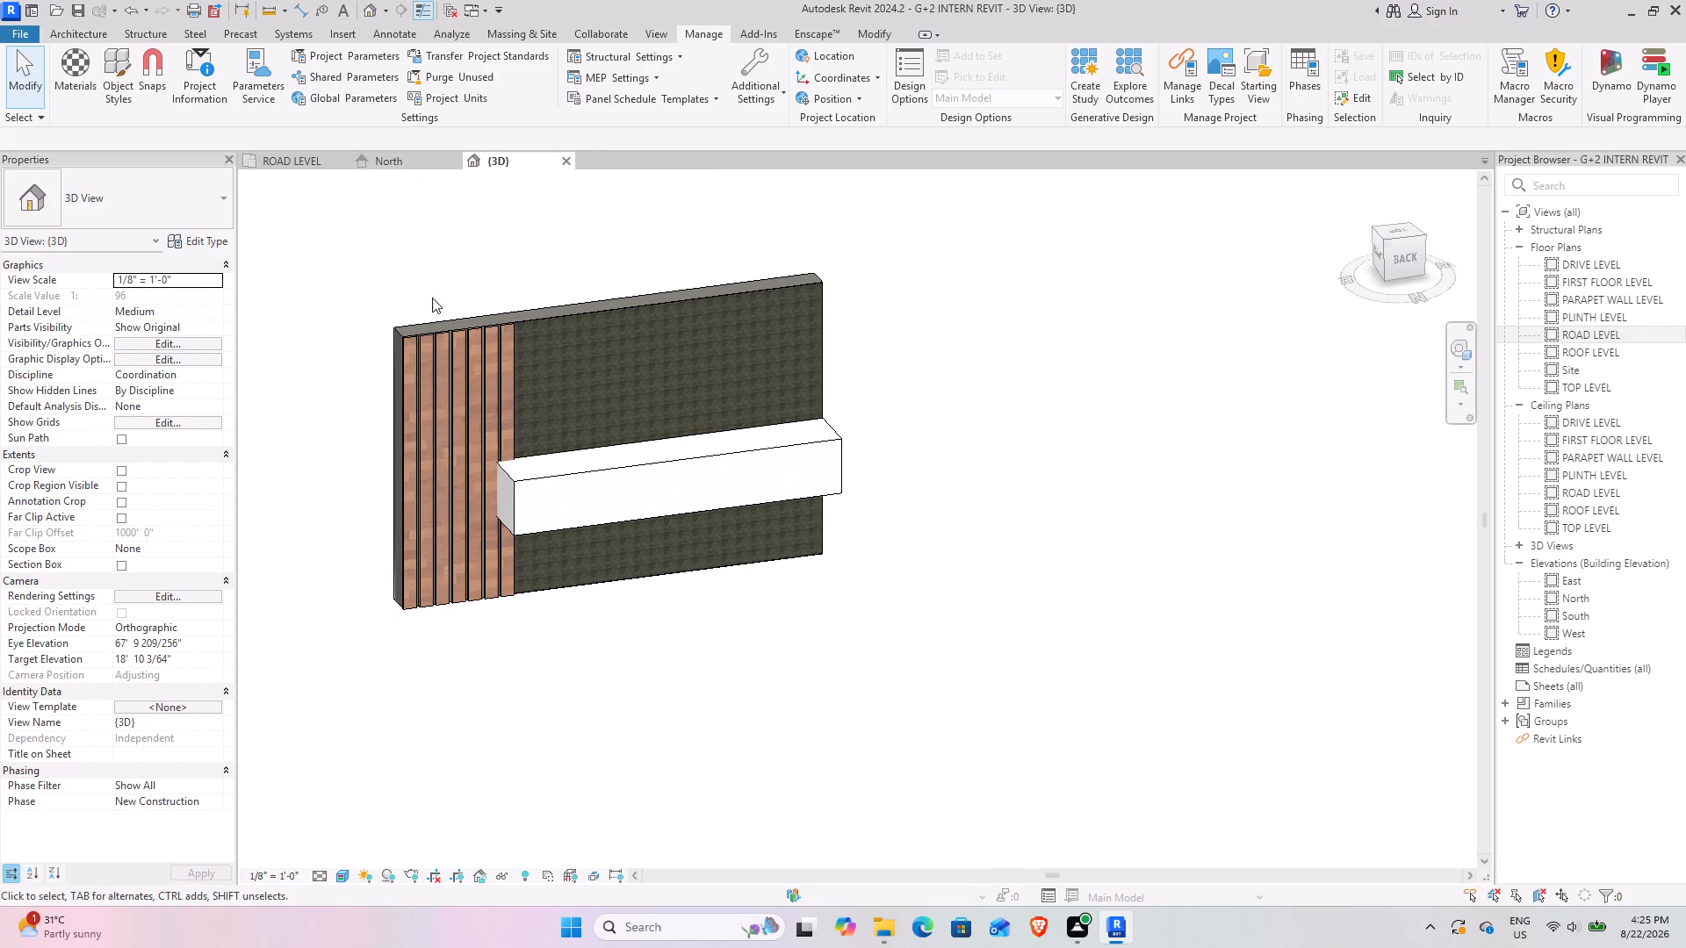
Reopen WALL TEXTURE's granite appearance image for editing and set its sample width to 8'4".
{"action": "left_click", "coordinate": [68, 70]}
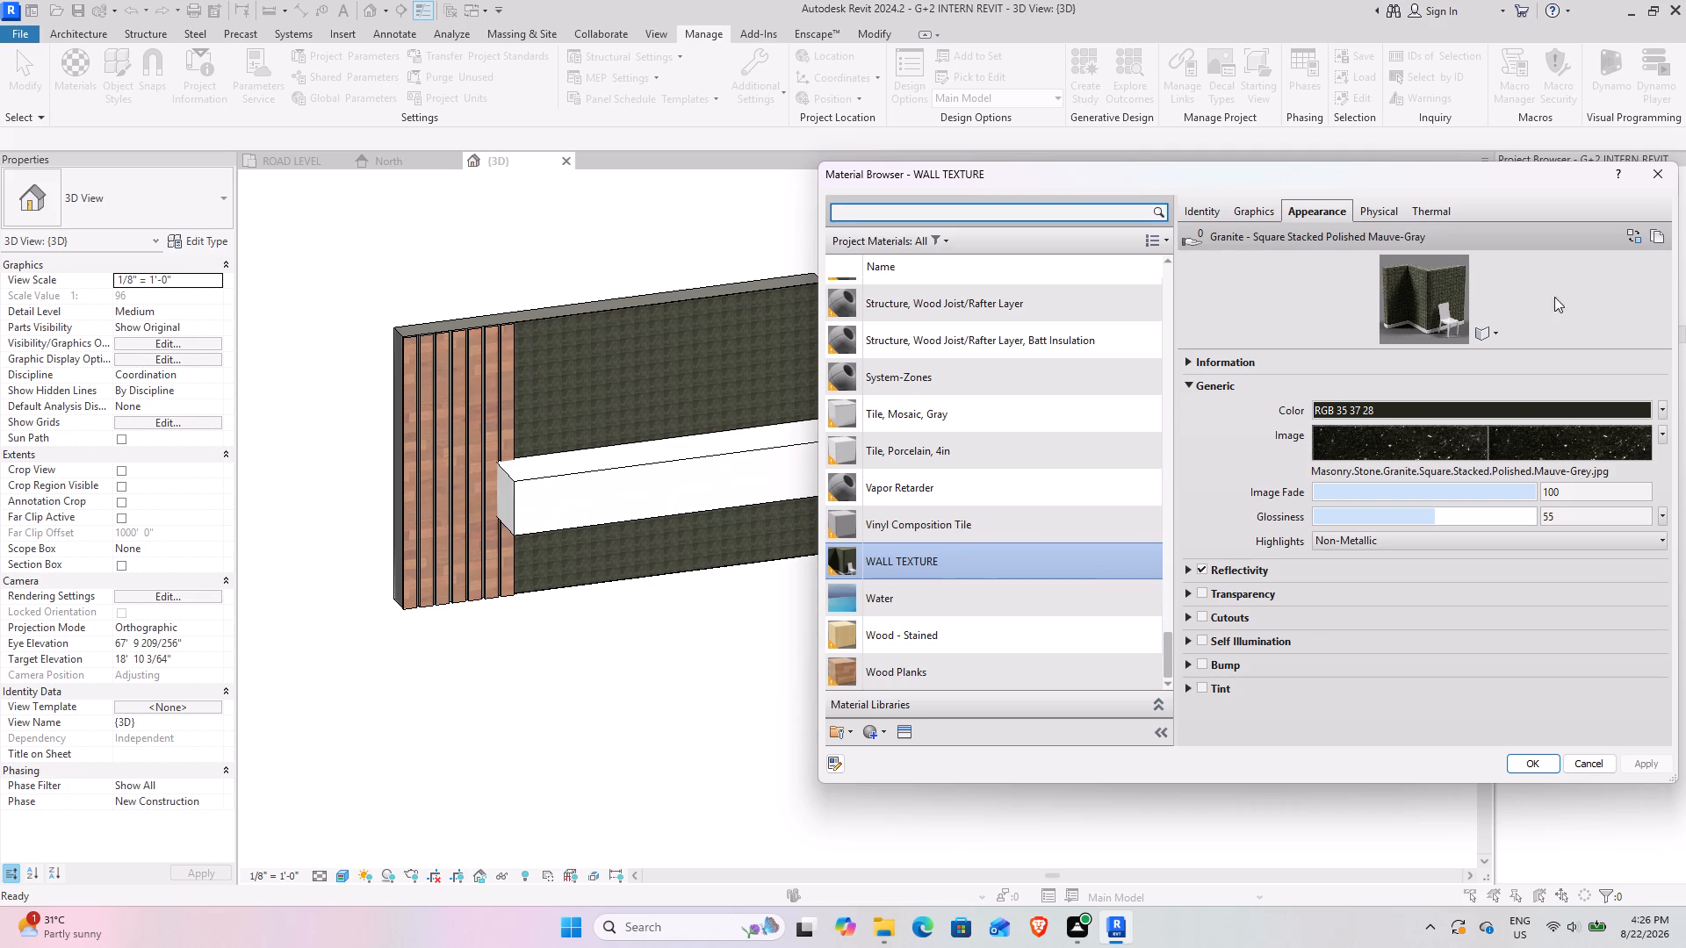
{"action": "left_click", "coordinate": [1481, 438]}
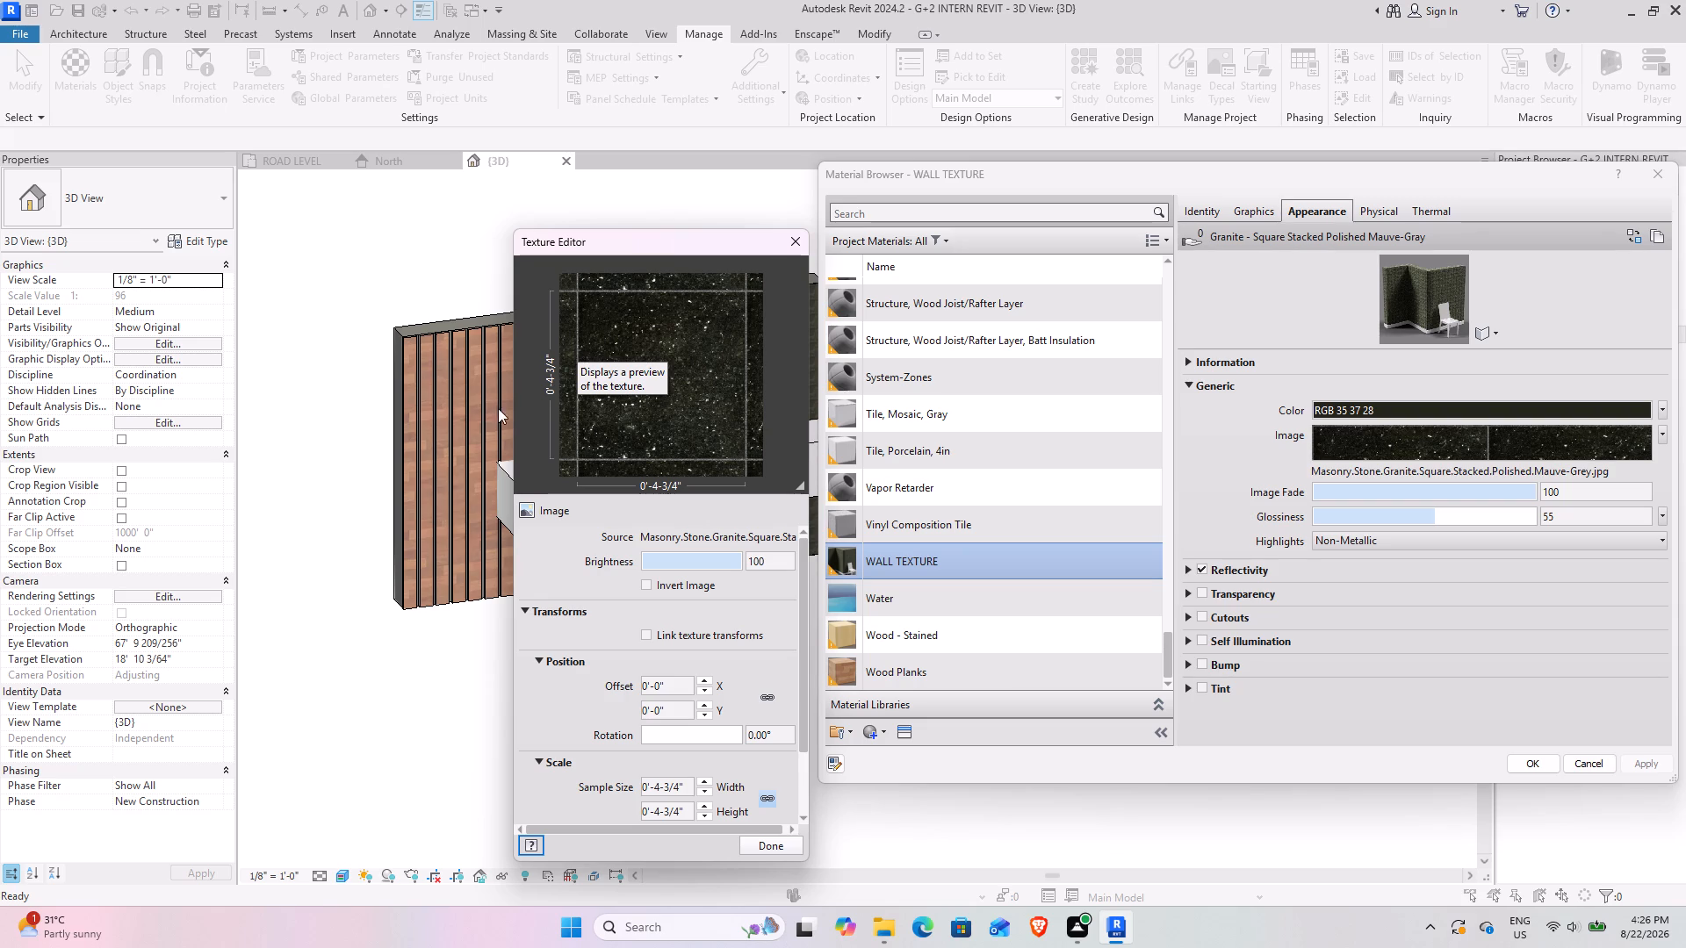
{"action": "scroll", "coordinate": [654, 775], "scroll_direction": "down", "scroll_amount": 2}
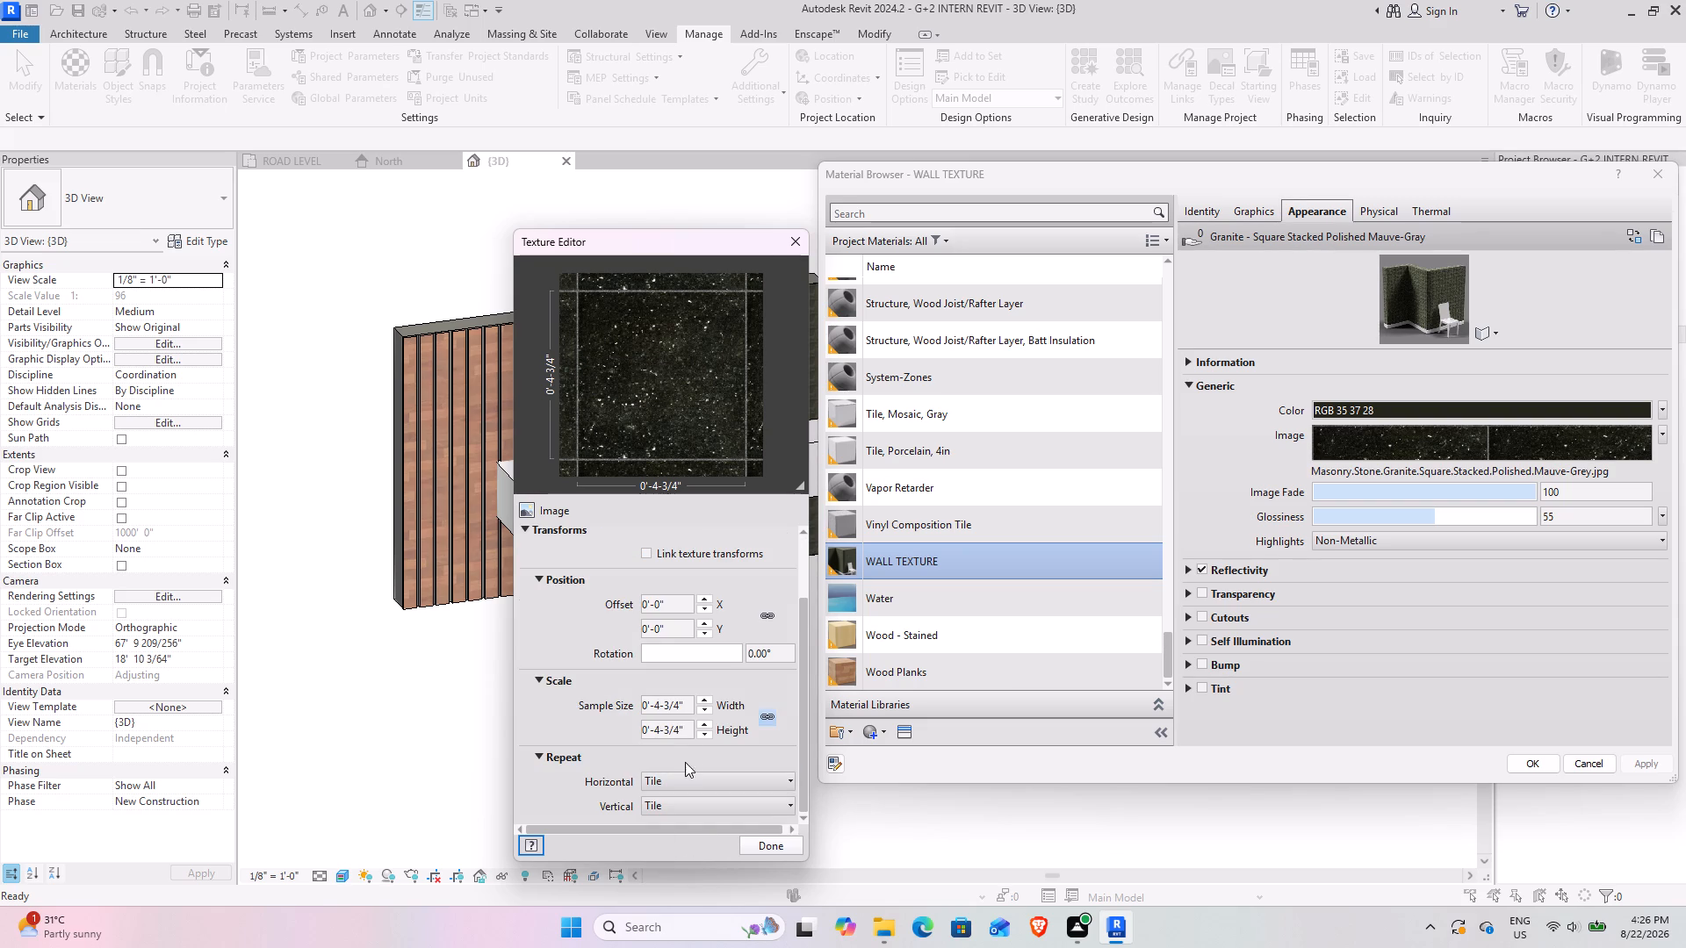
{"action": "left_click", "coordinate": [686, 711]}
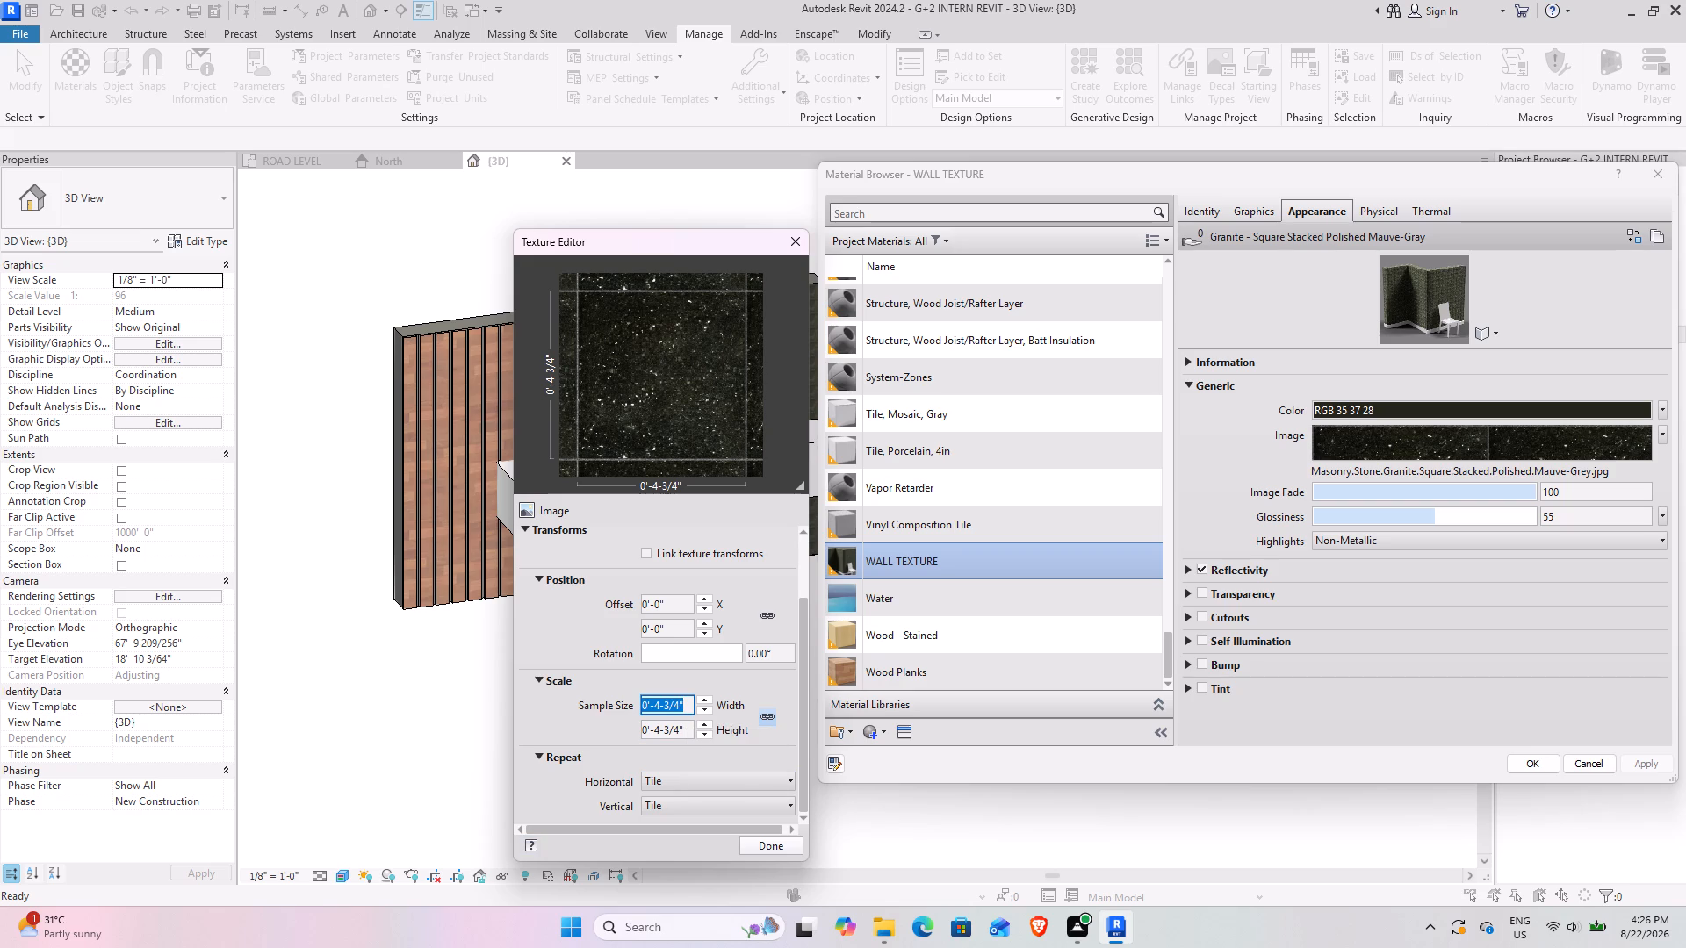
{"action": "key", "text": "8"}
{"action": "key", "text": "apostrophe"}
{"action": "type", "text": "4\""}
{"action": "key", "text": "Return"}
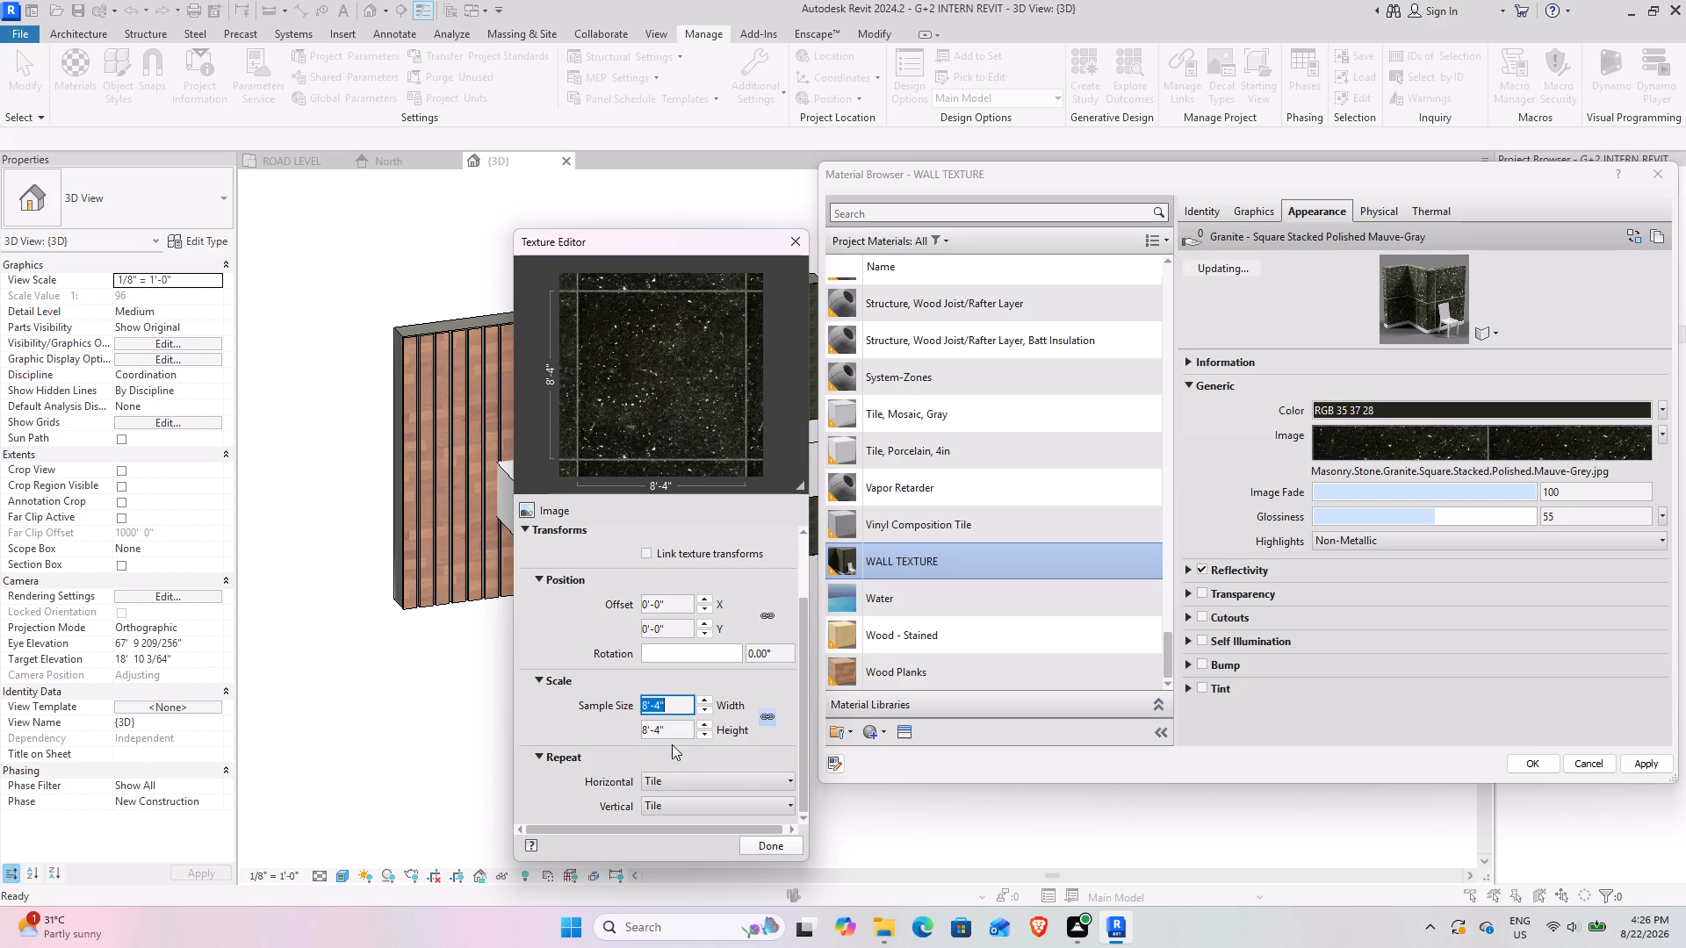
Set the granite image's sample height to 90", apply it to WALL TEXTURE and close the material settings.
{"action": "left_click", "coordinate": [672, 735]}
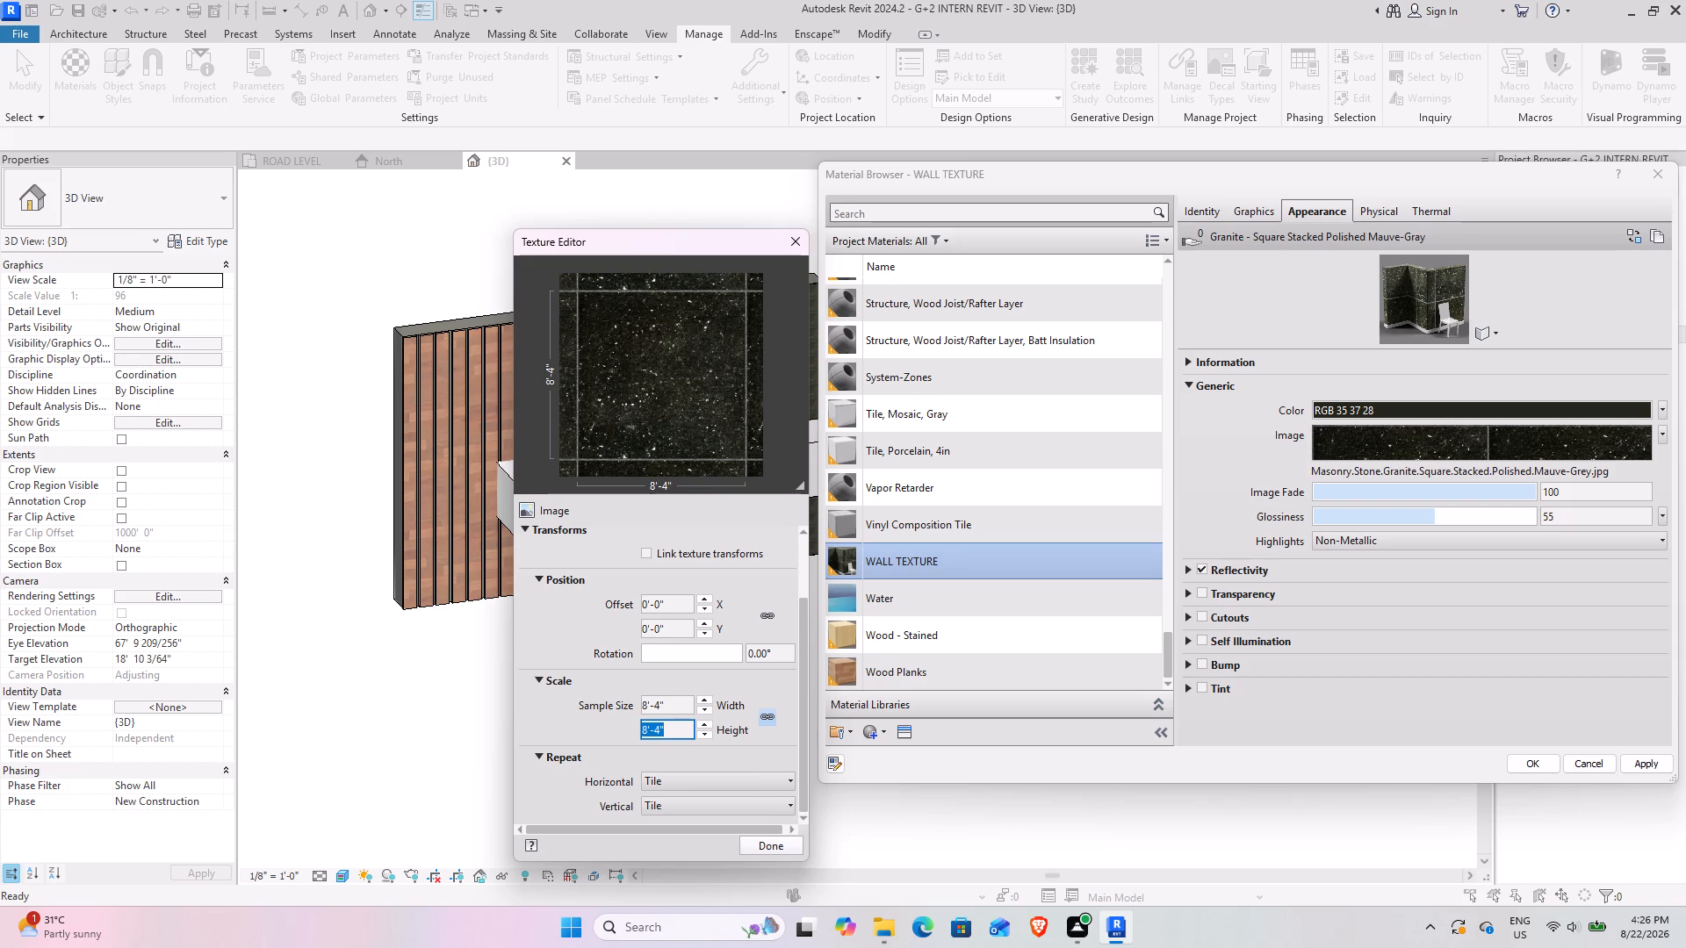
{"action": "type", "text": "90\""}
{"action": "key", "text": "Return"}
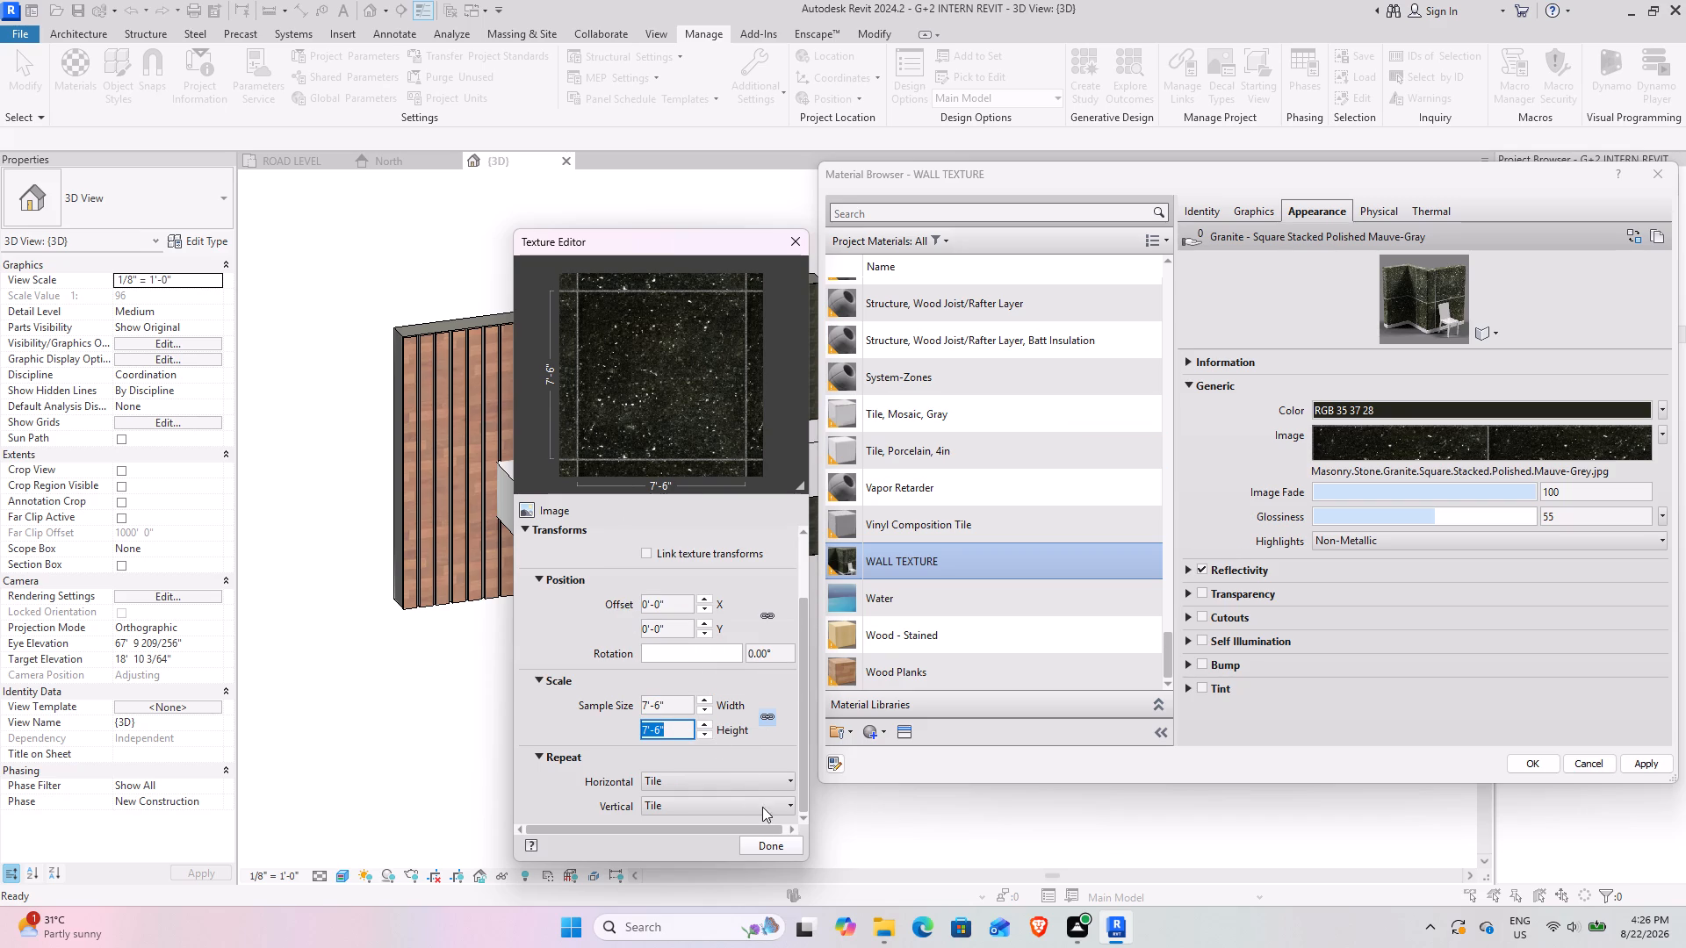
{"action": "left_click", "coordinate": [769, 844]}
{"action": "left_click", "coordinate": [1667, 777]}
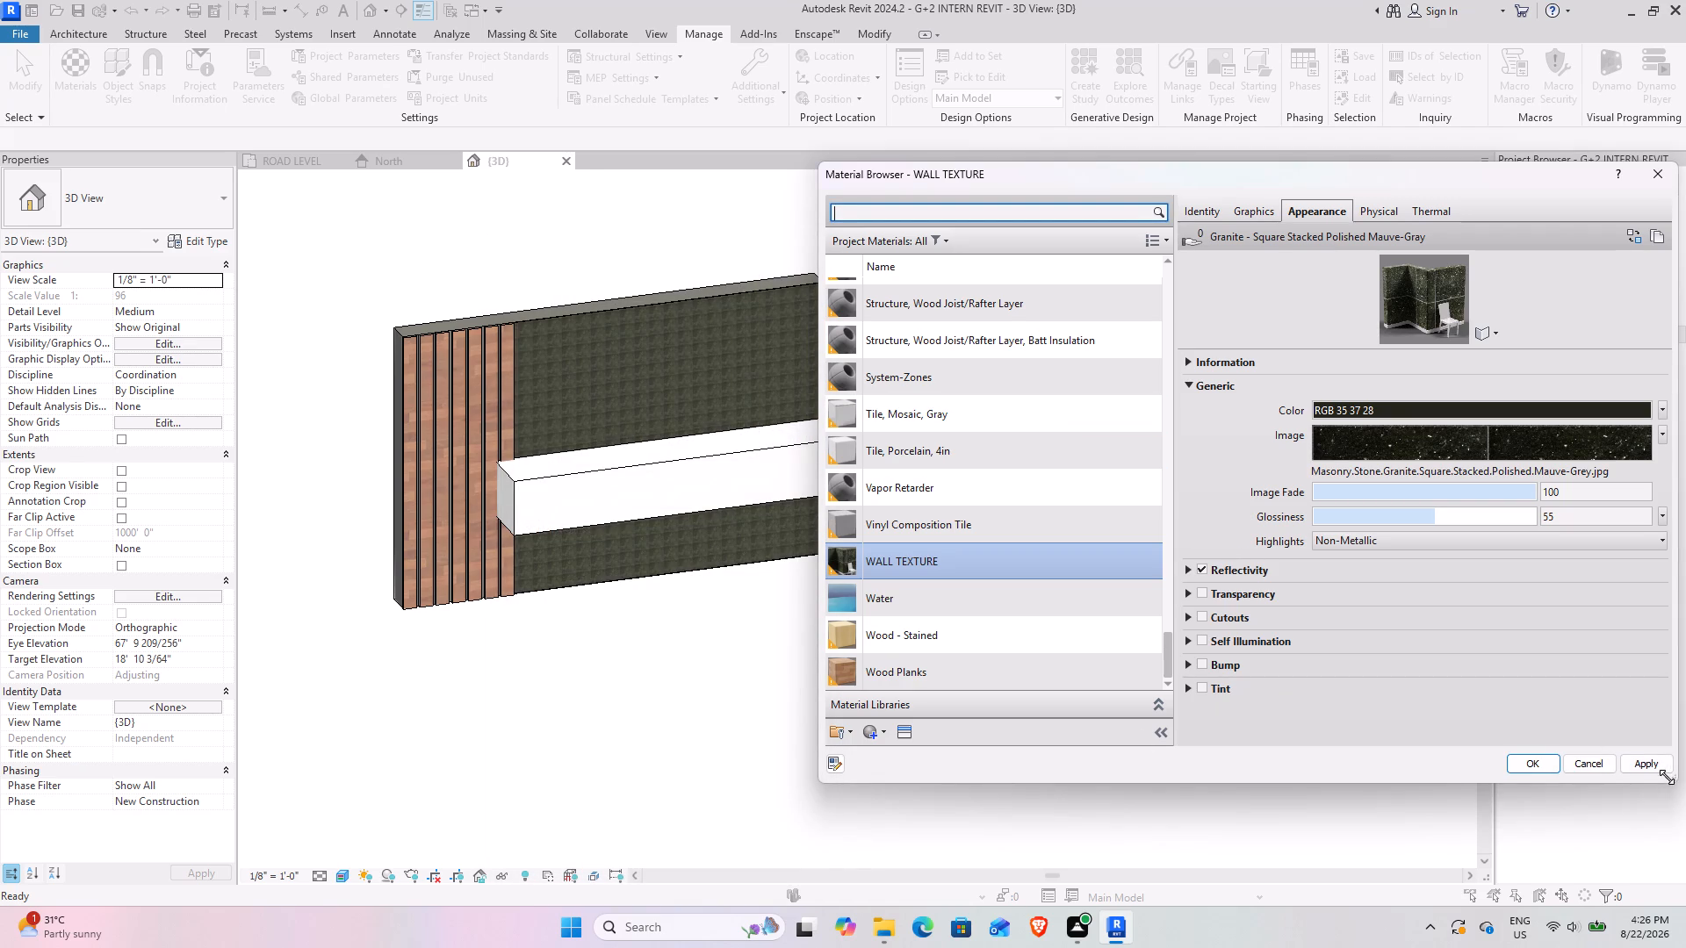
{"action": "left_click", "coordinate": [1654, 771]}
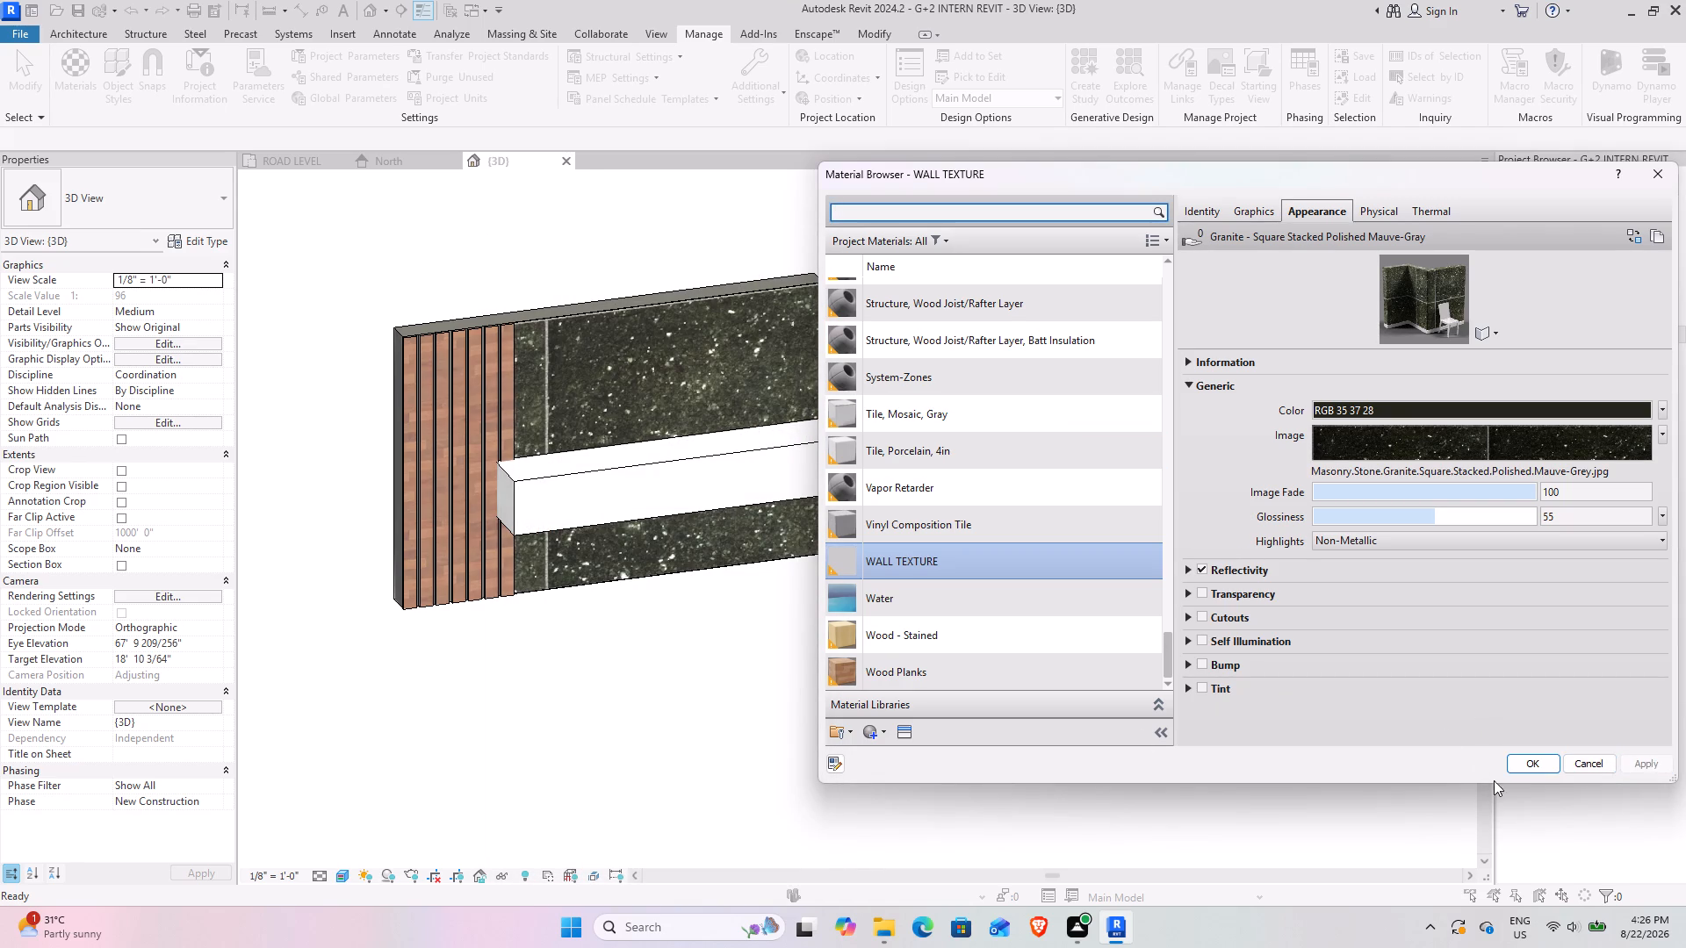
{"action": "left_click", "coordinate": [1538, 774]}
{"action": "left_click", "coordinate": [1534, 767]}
Examine the rescaled granite texture on the wall from the back and at different distances.
{"action": "scroll", "coordinate": [579, 409], "scroll_direction": "up", "scroll_amount": 3}
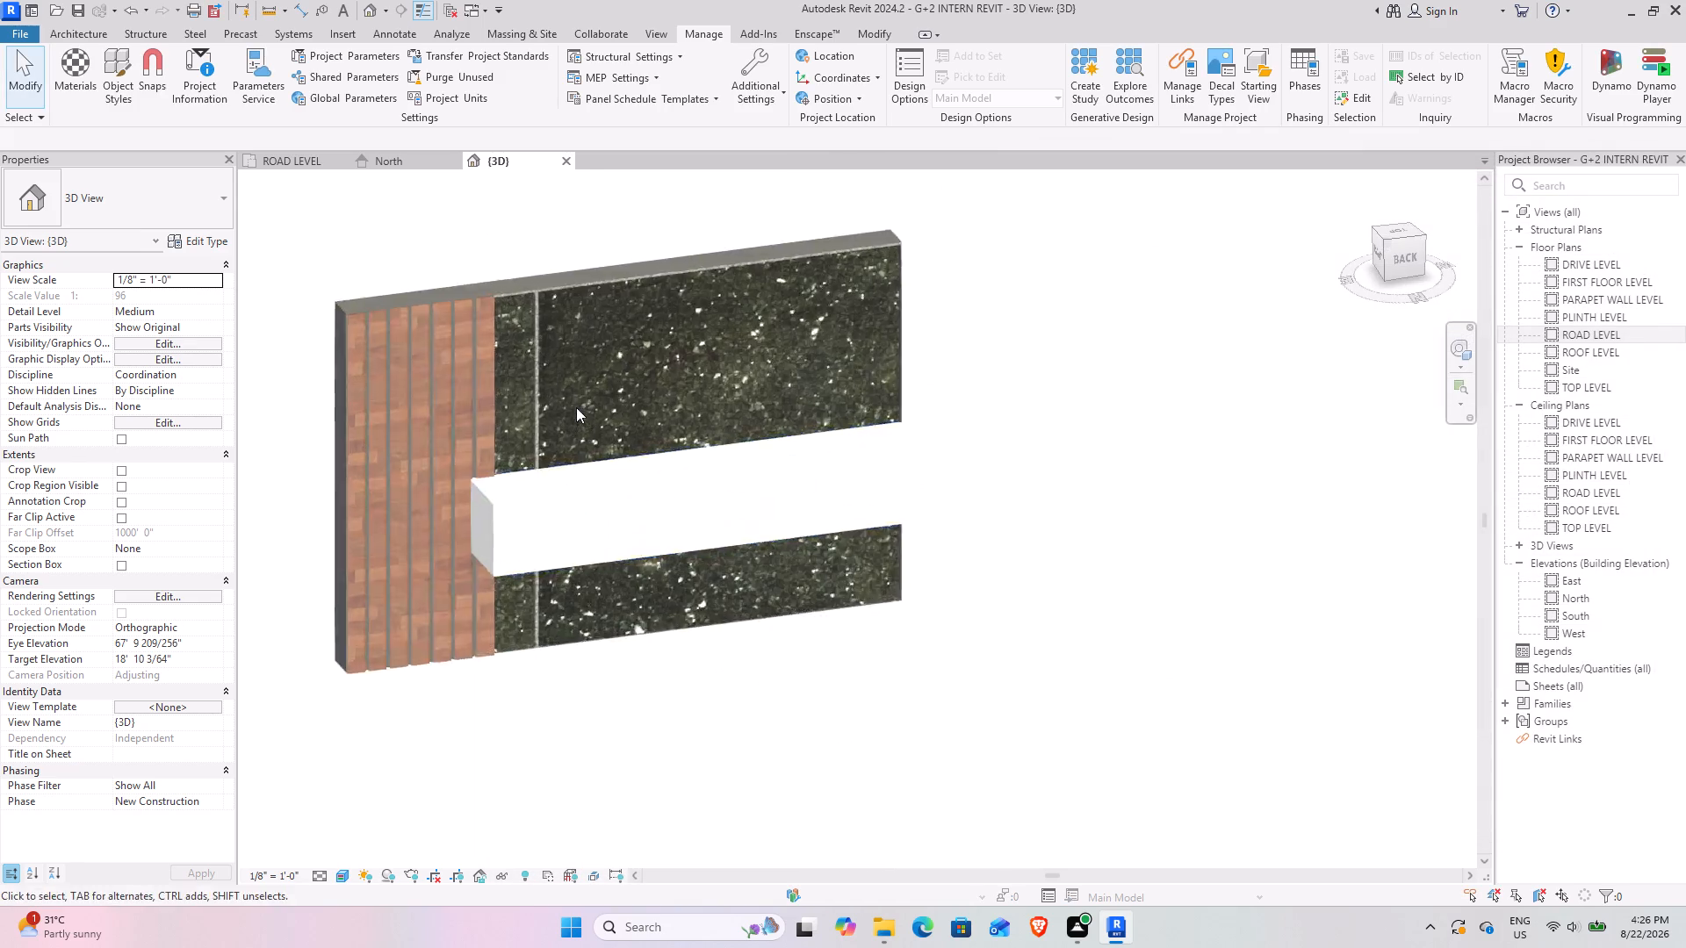
{"action": "scroll", "coordinate": [576, 407], "scroll_direction": "up", "scroll_amount": 1}
{"action": "middle_click_drag", "start_coordinate": [643, 607], "coordinate": [576, 597], "text": "shift"}
{"action": "middle_click_drag", "start_coordinate": [879, 636], "coordinate": [508, 462]}
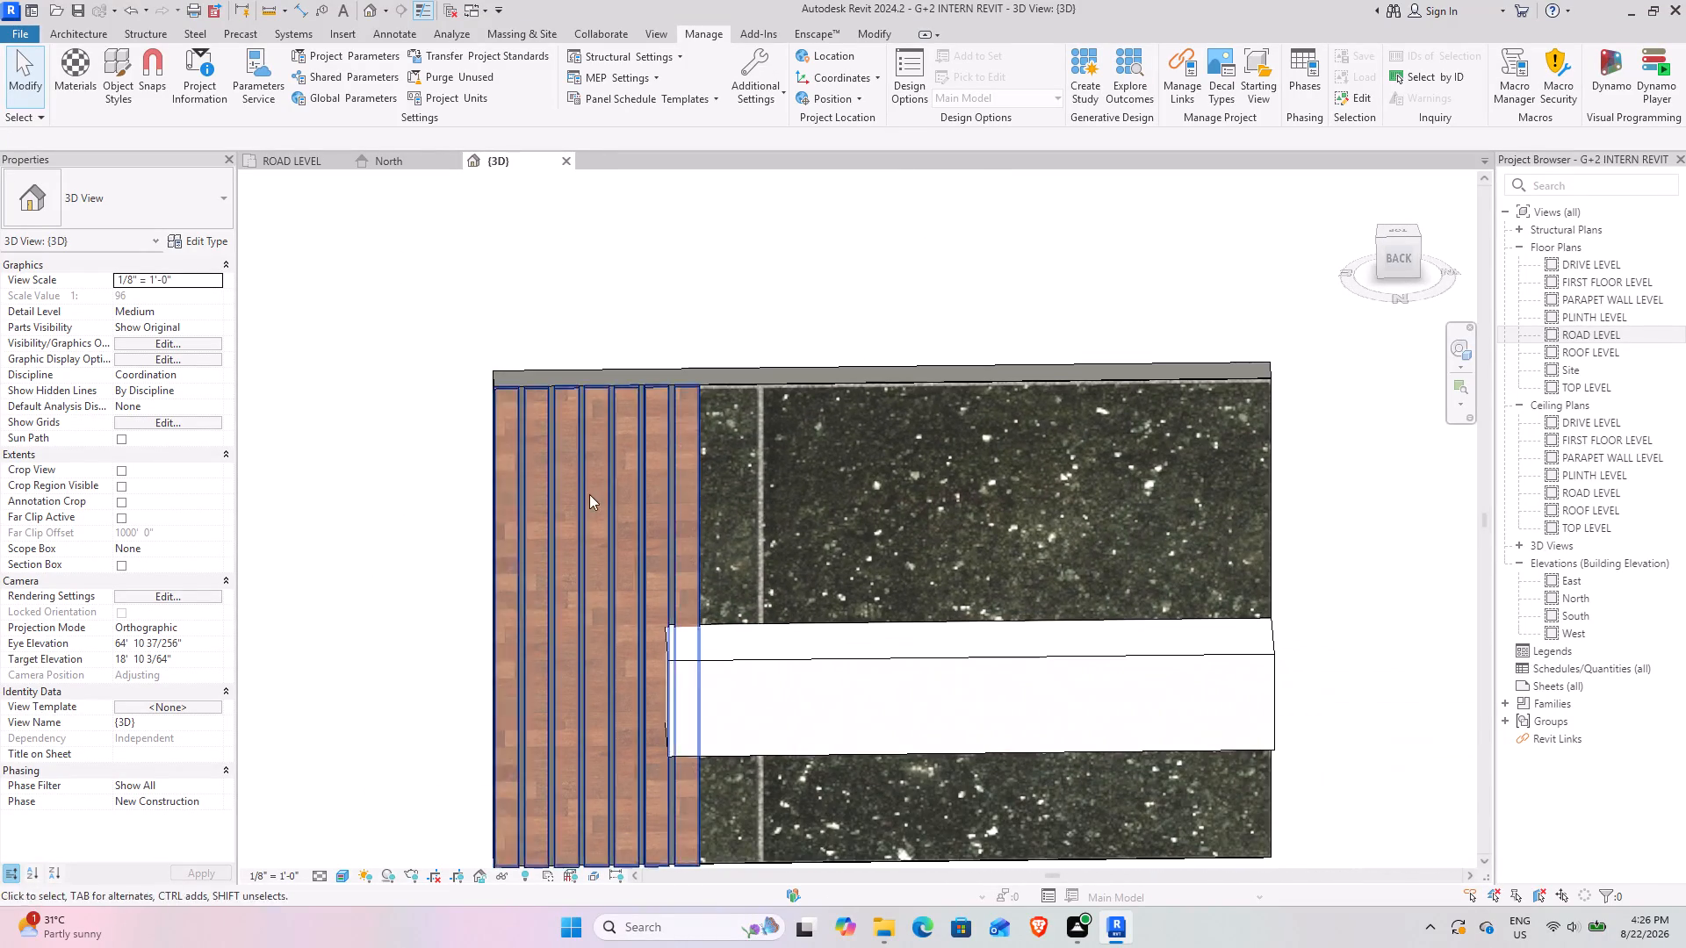
{"action": "middle_click_drag", "start_coordinate": [986, 605], "coordinate": [981, 579]}
{"action": "middle_click_drag", "start_coordinate": [975, 661], "coordinate": [934, 338]}
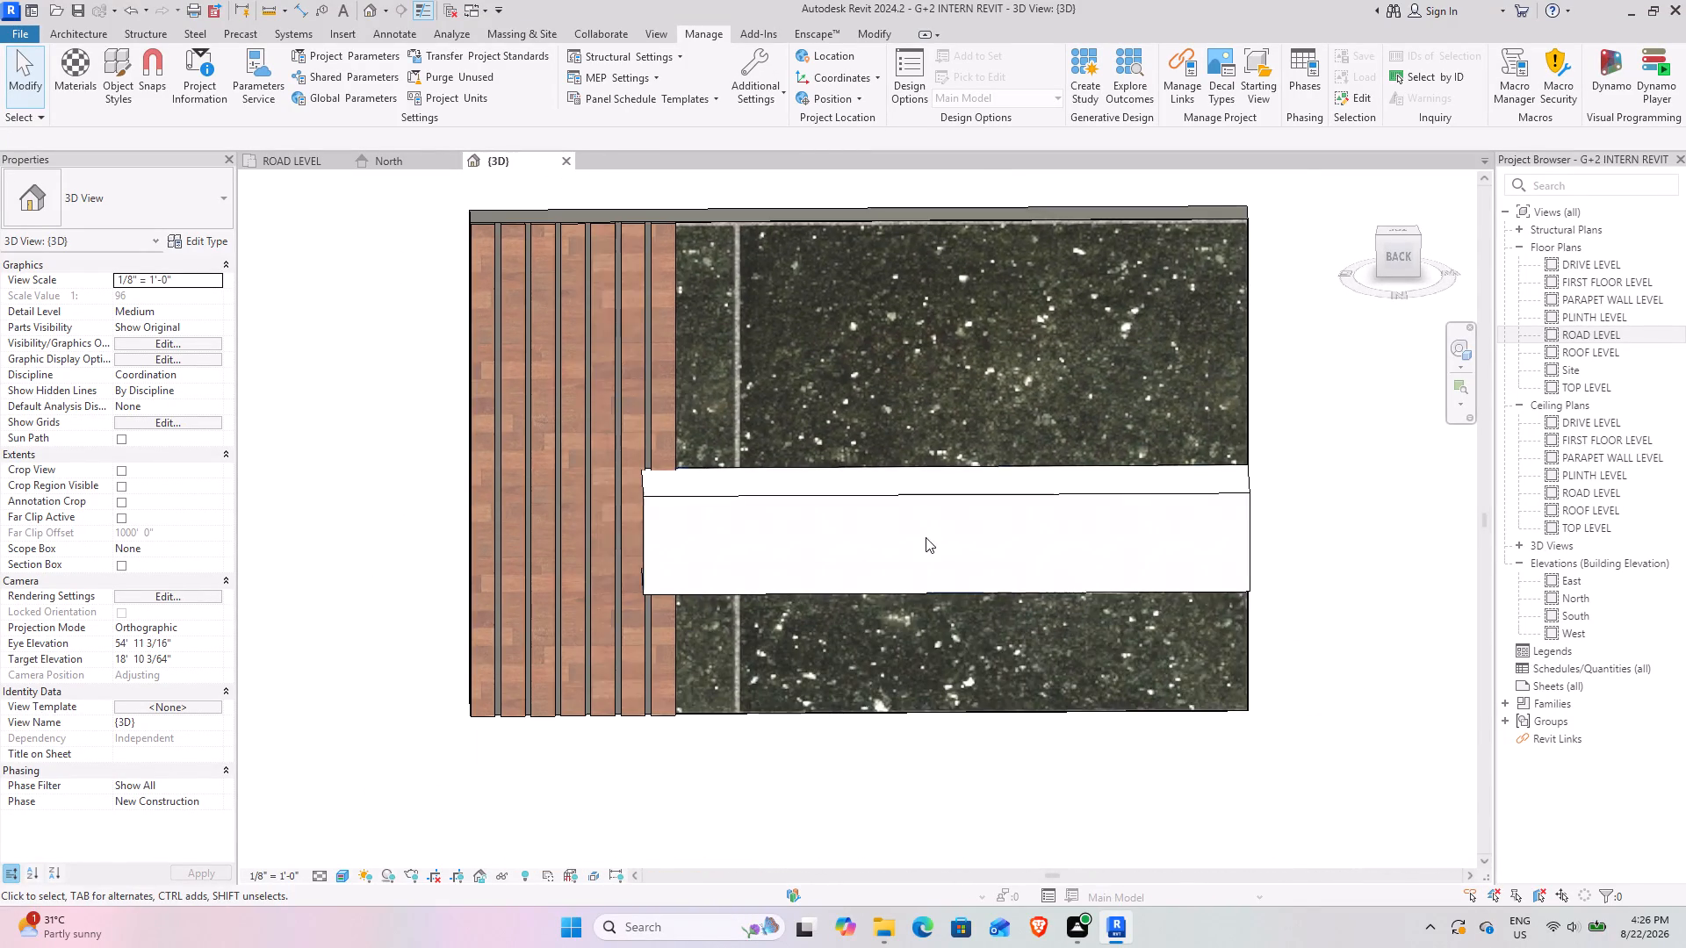
{"action": "scroll", "coordinate": [931, 558], "scroll_direction": "up", "scroll_amount": 7}
{"action": "scroll", "coordinate": [931, 698], "scroll_direction": "down", "scroll_amount": 14}
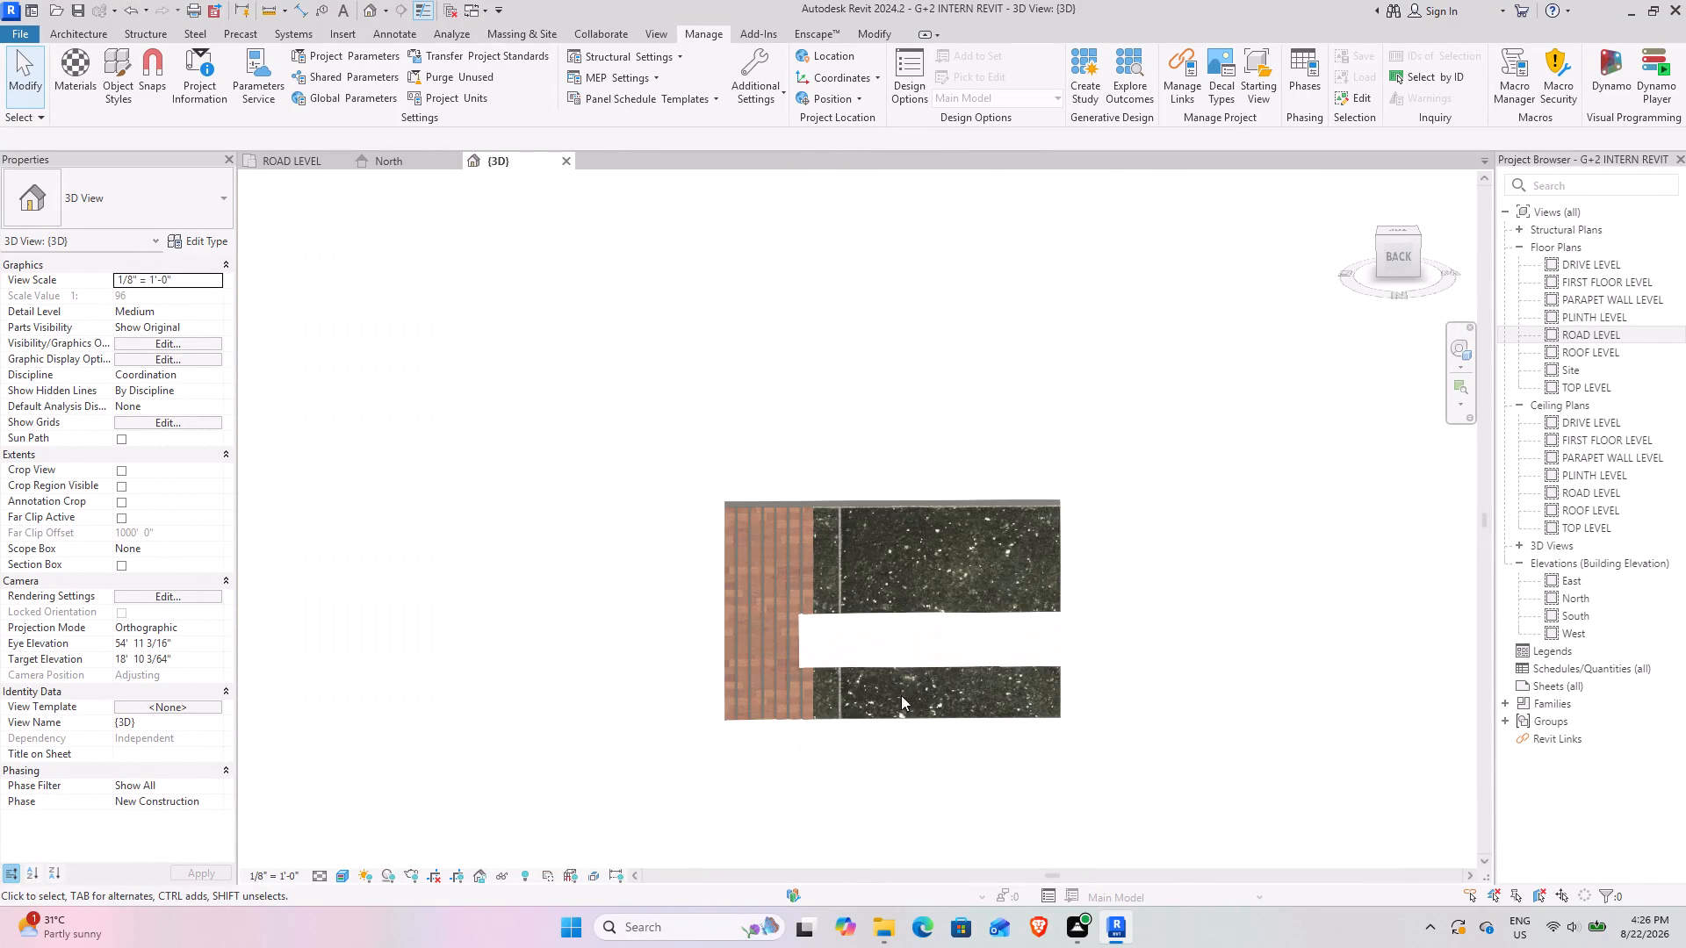
{"action": "scroll", "coordinate": [893, 565], "scroll_direction": "up", "scroll_amount": 4}
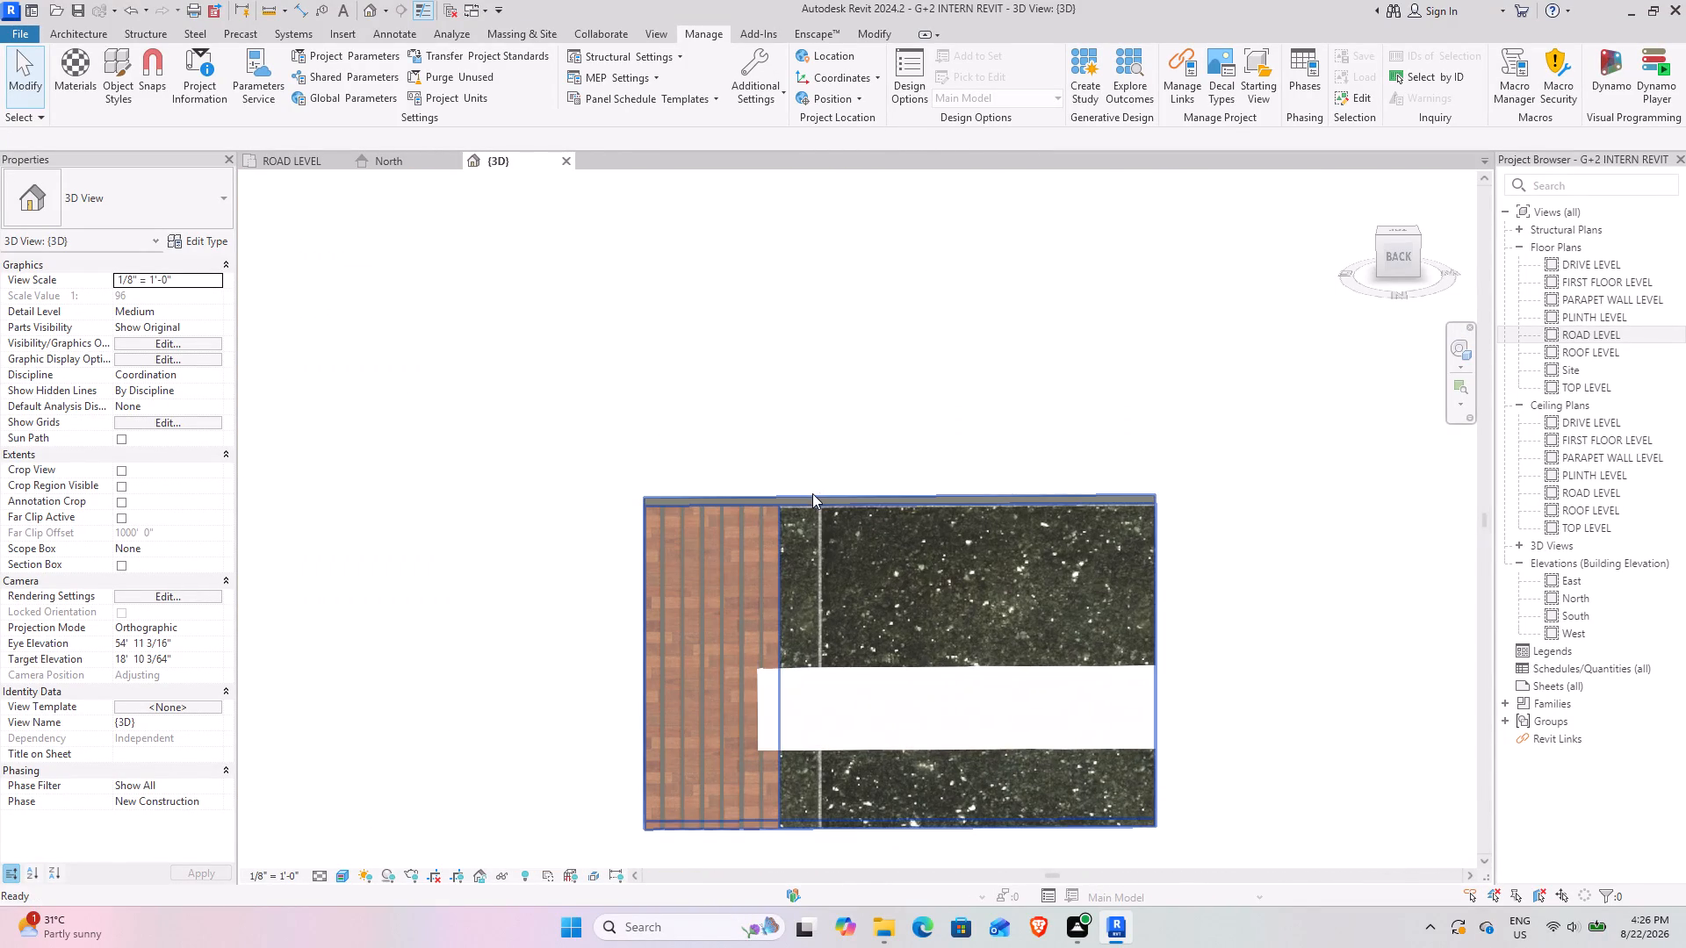
Undo the granite scaling and the granite appearance of WALL TEXTURE, and display the 3D view in the Realistic visual style.
{"action": "key", "text": "ctrl+z"}
{"action": "key", "text": "ctrl+z"}
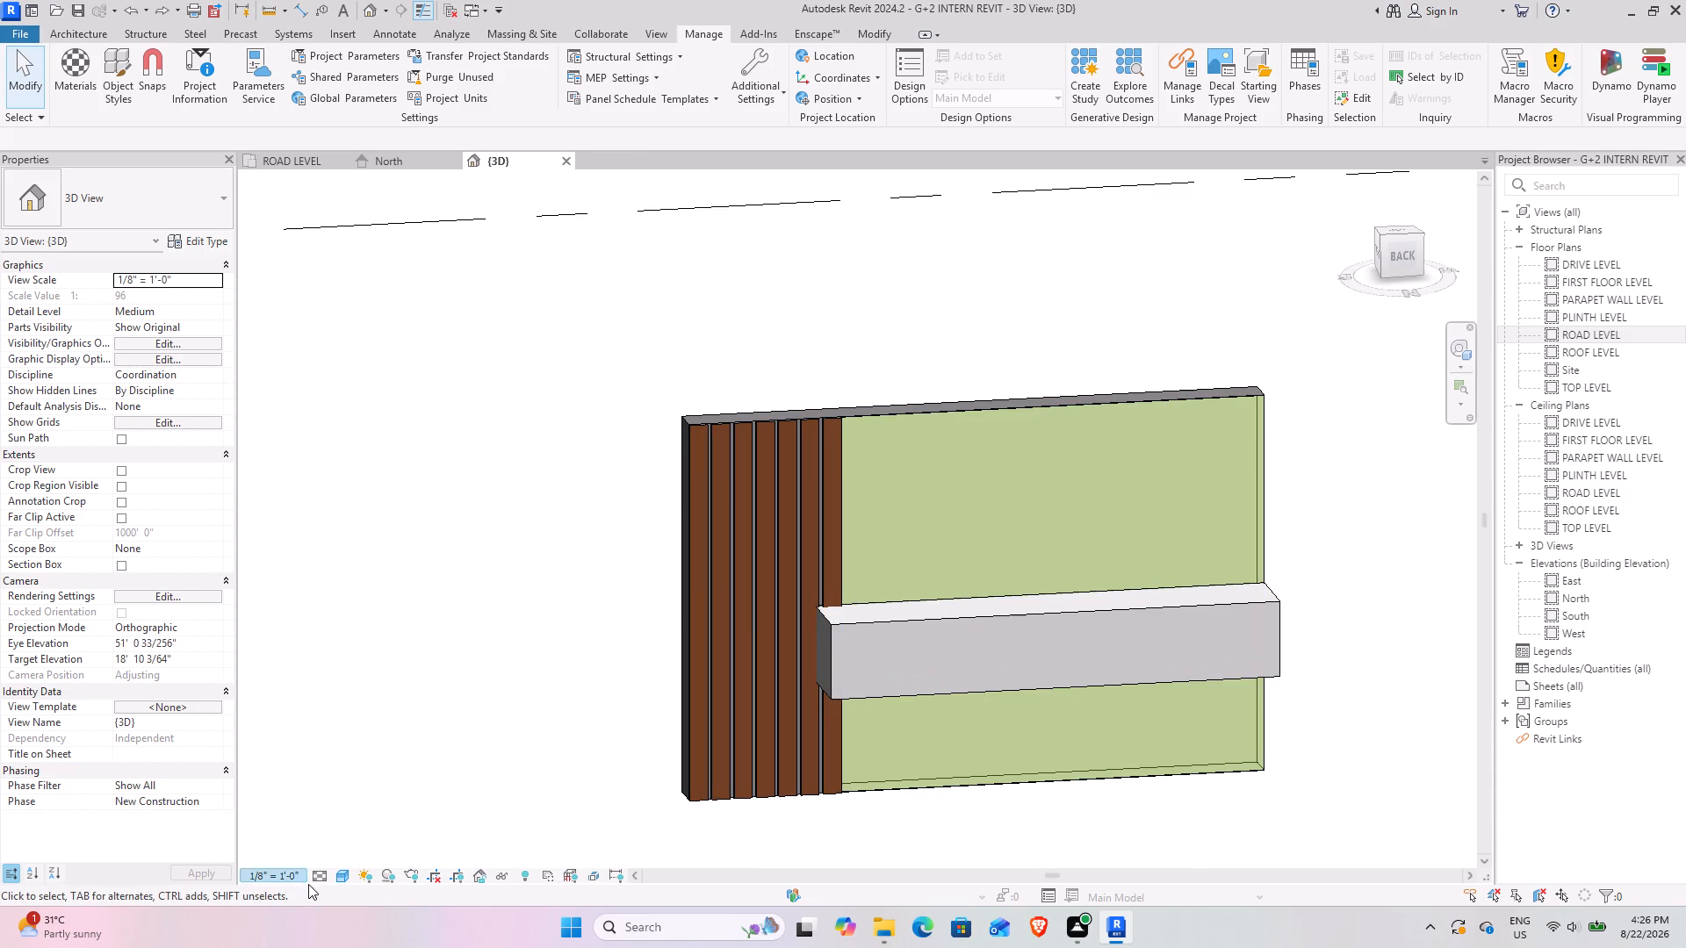
{"action": "left_click", "coordinate": [336, 874]}
{"action": "left_click", "coordinate": [374, 851]}
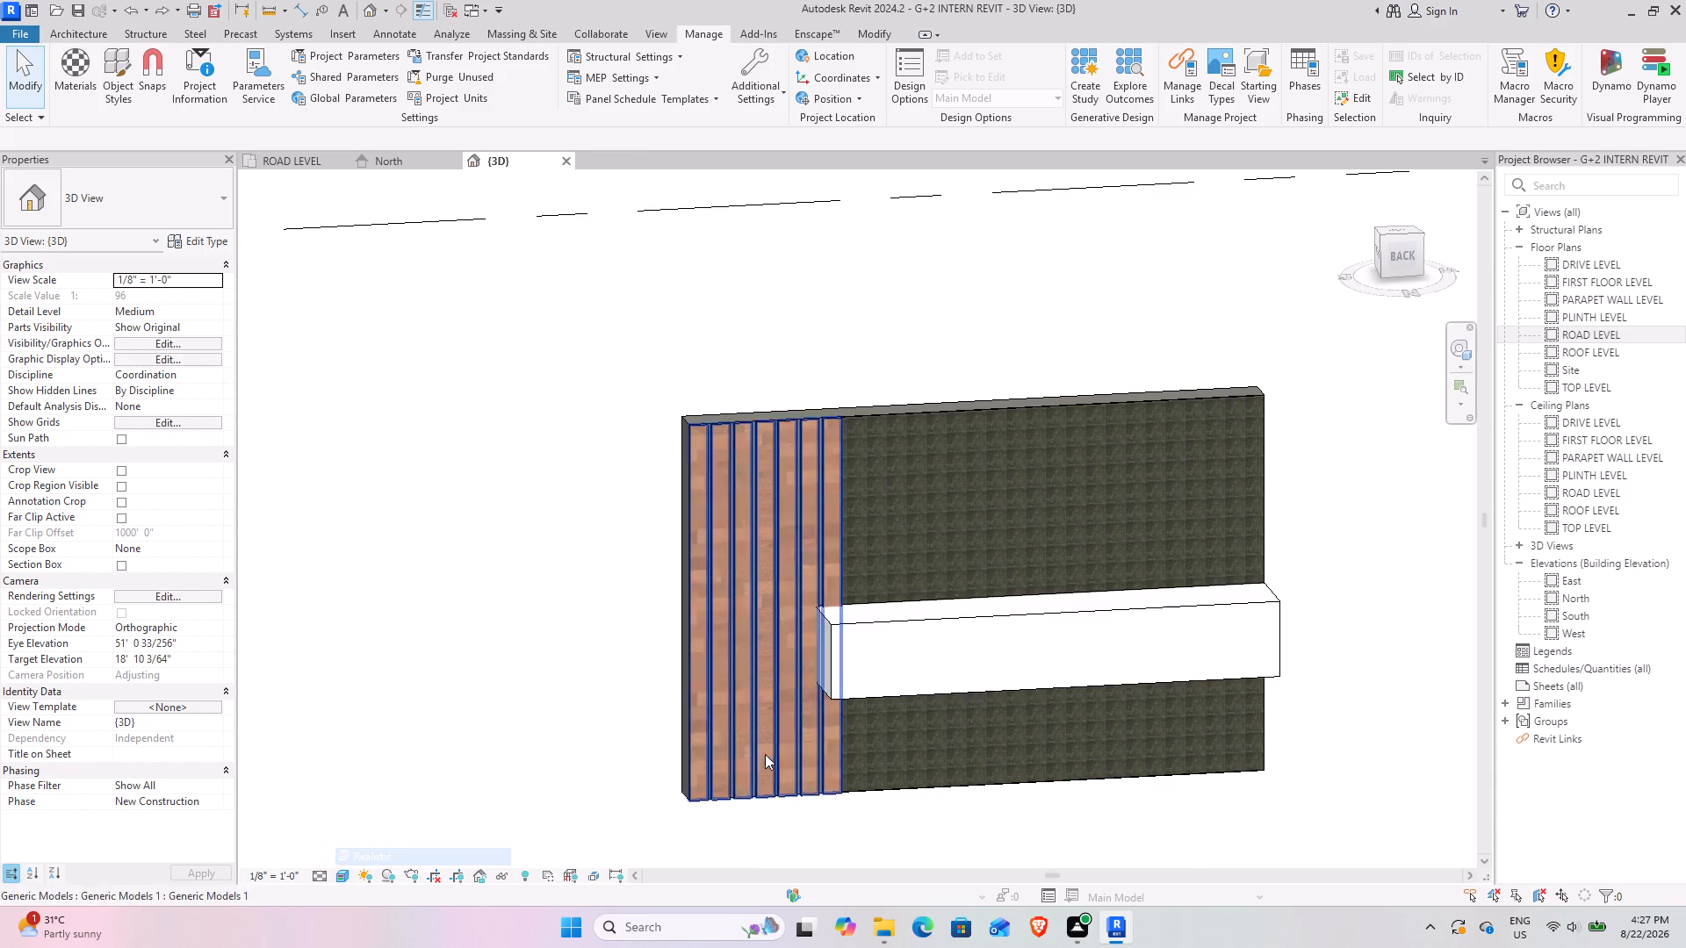
{"action": "key", "text": "ctrl+z"}
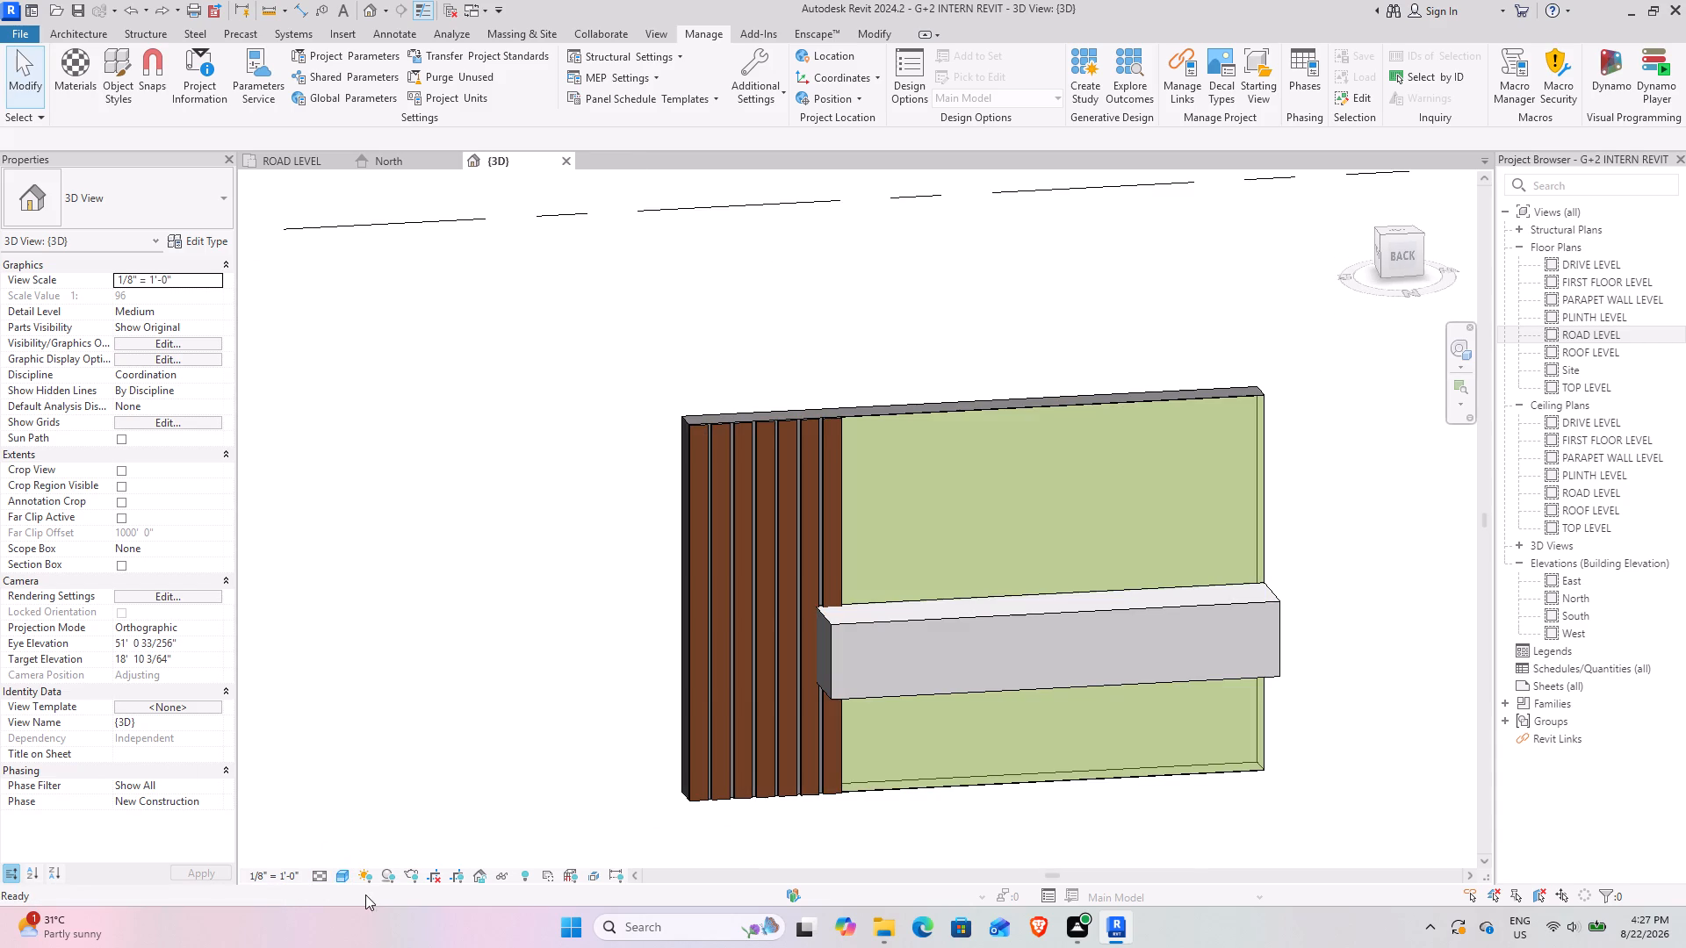
{"action": "key", "text": "ctrl+z"}
{"action": "left_click", "coordinate": [341, 870]}
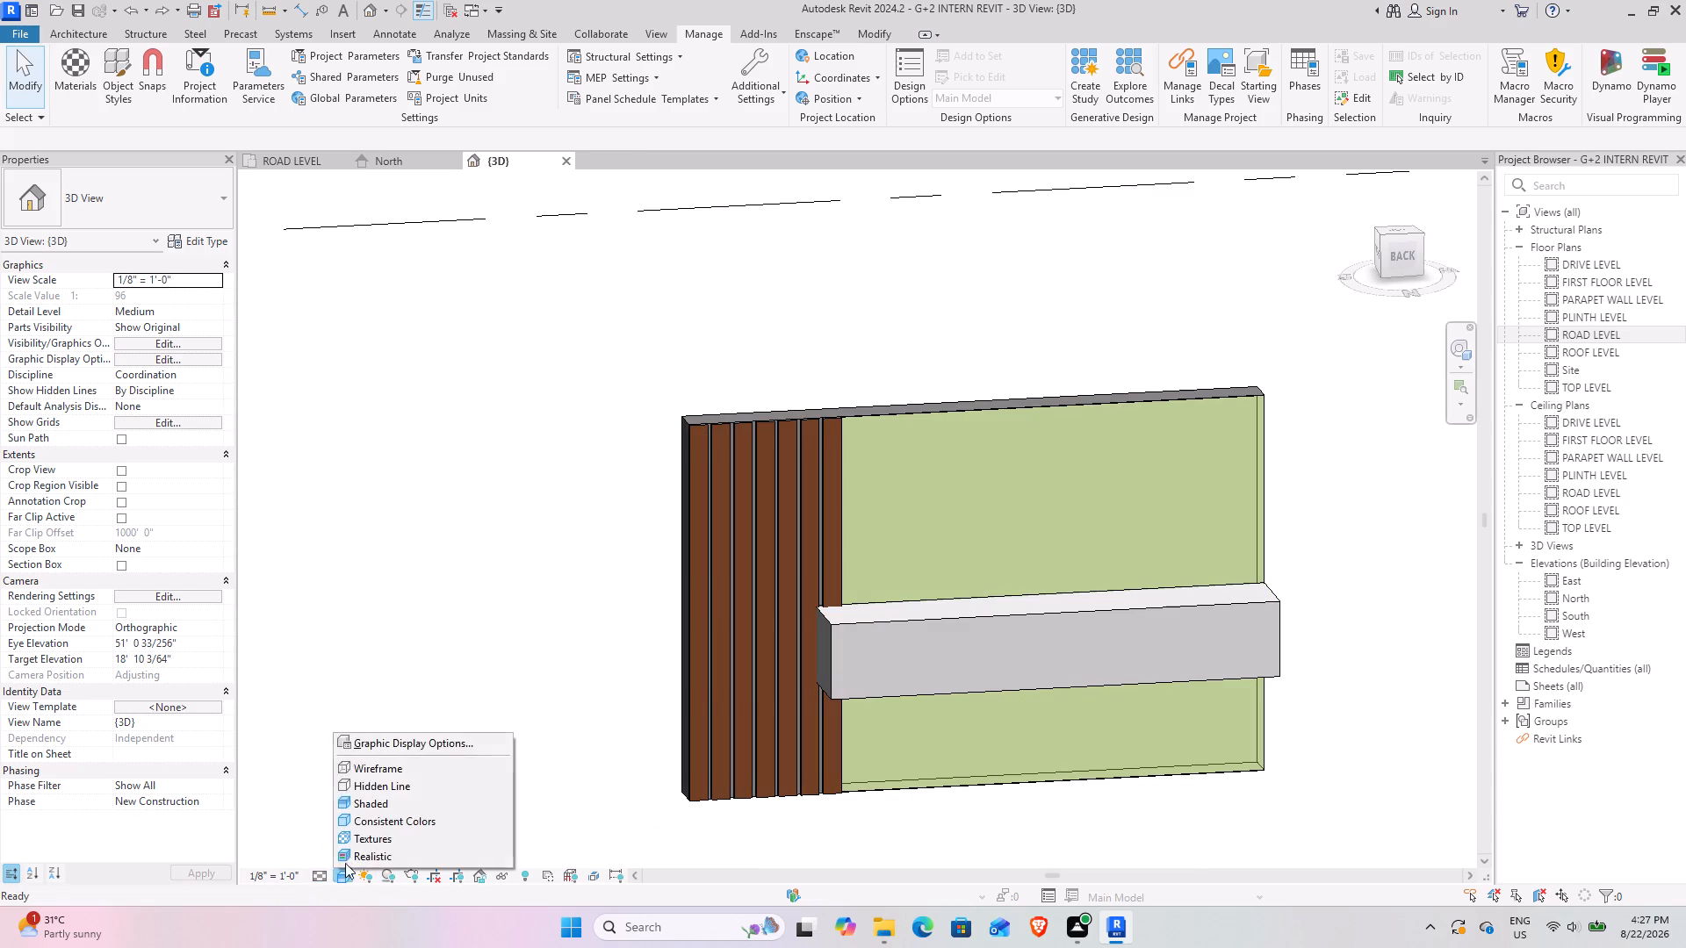
{"action": "left_click", "coordinate": [347, 855]}
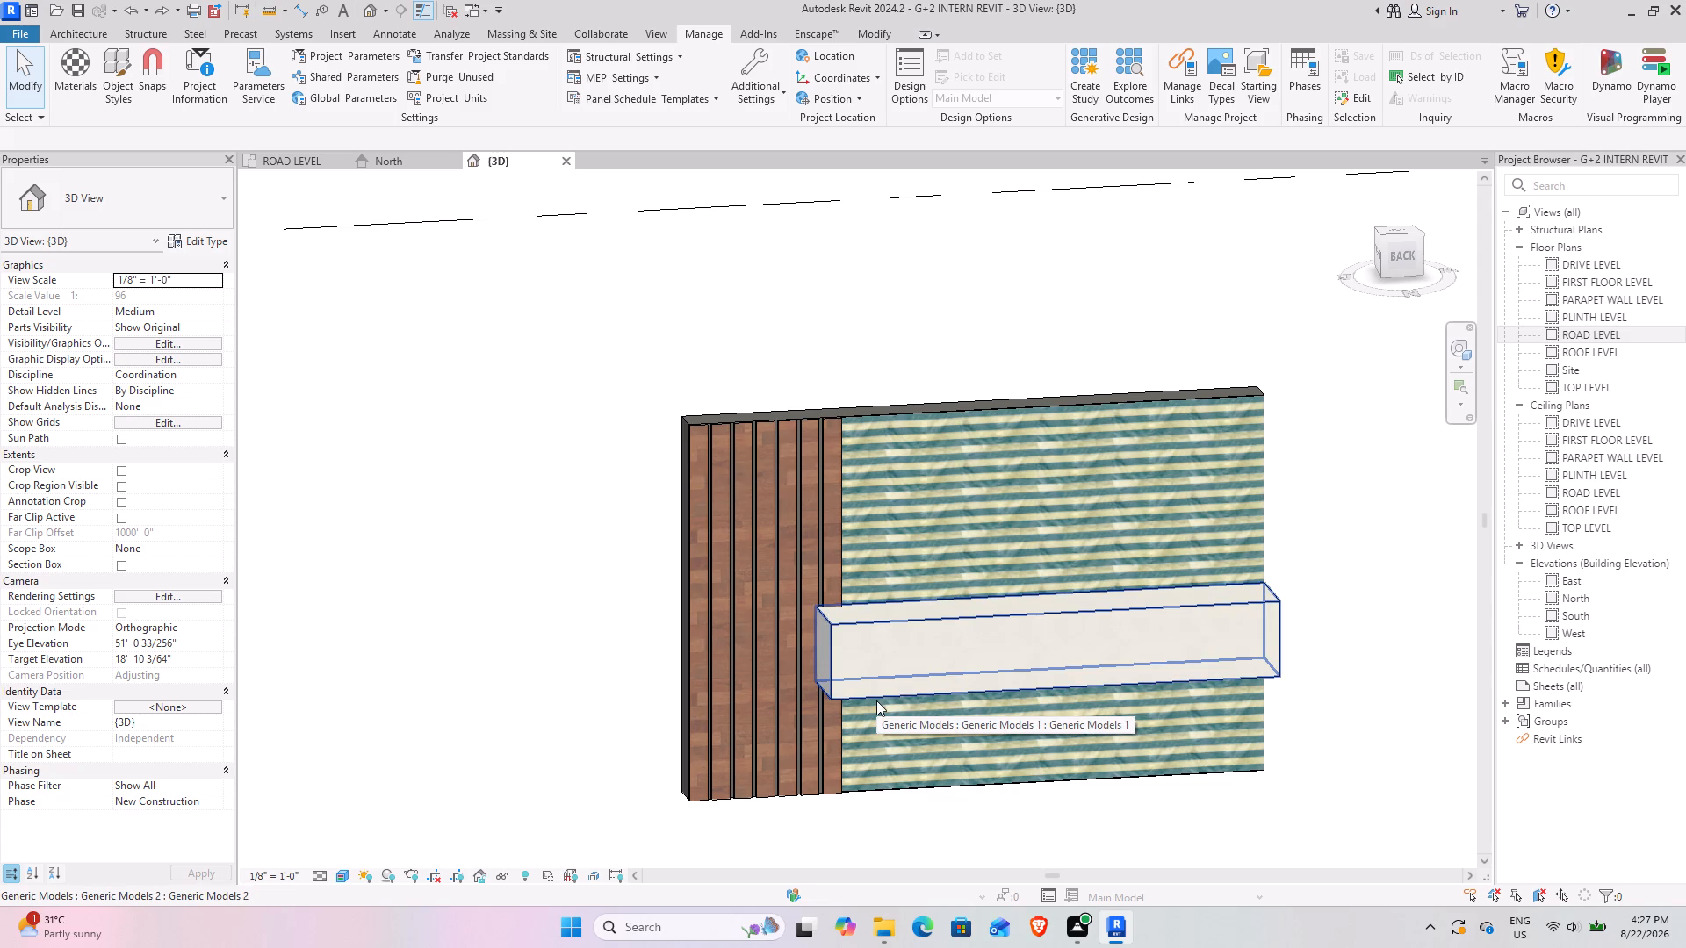
{"action": "middle_click_drag", "start_coordinate": [1173, 644], "coordinate": [935, 559]}
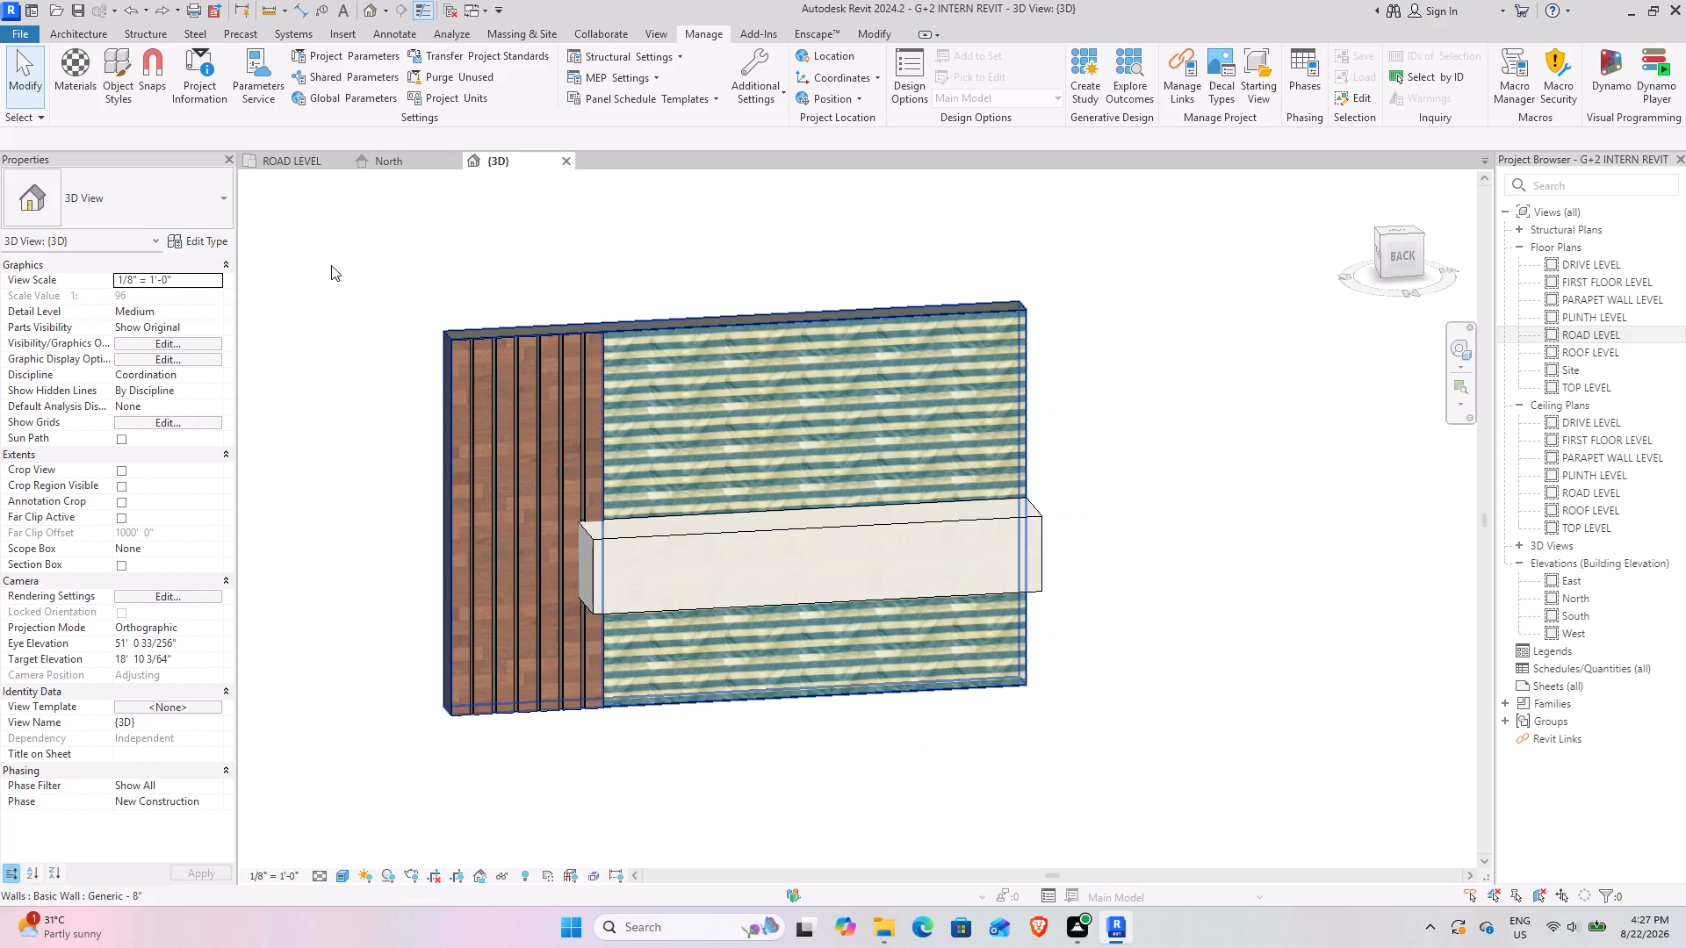
On the ROAD LEVEL plan, start an in-place model component in the Generic Models category, keeping the default name.
{"action": "left_click", "coordinate": [287, 160]}
{"action": "scroll", "coordinate": [963, 554], "scroll_direction": "down", "scroll_amount": 5}
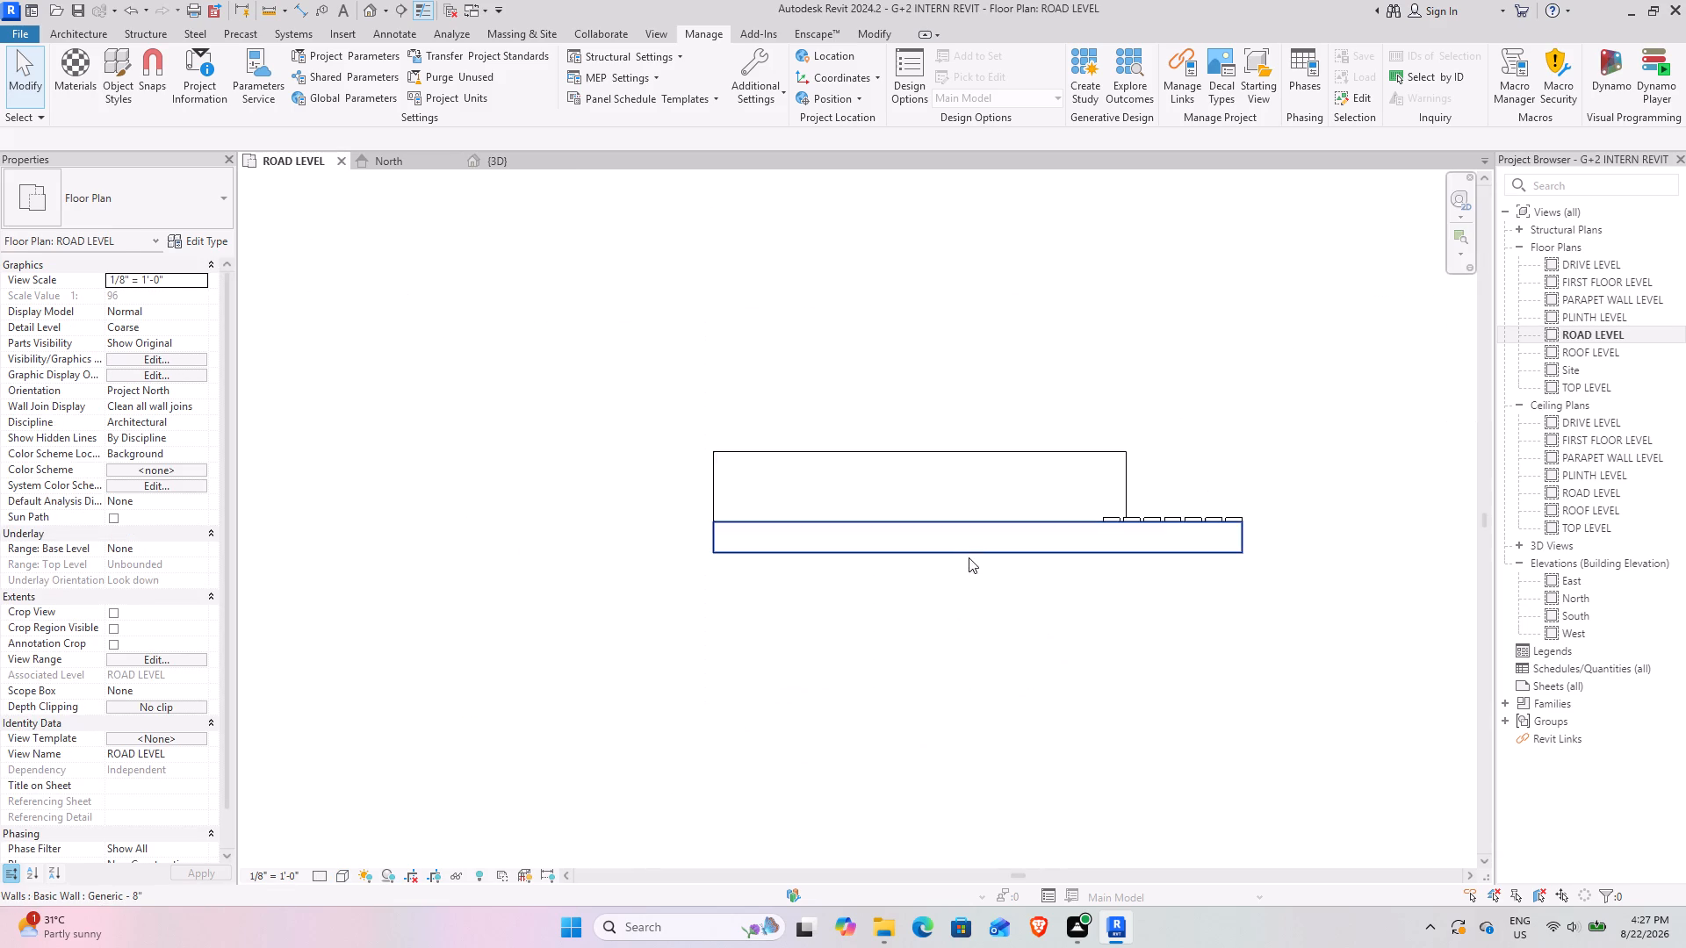
{"action": "scroll", "coordinate": [1130, 474], "scroll_direction": "down", "scroll_amount": 9}
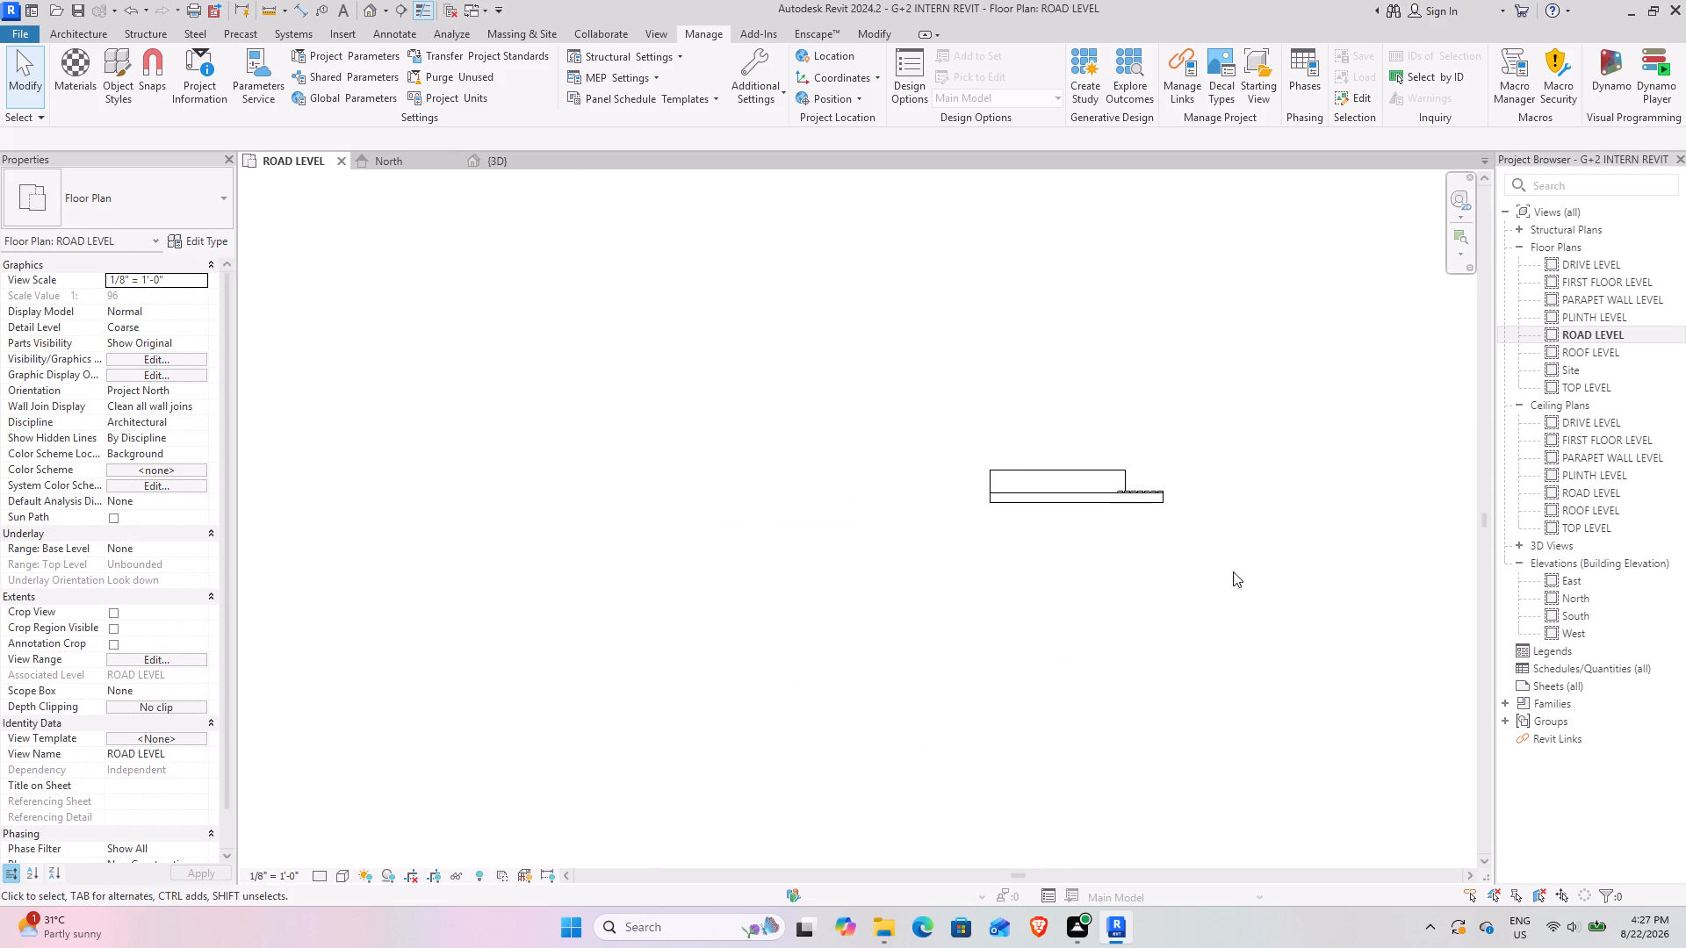
{"action": "scroll", "coordinate": [936, 515], "scroll_direction": "down", "scroll_amount": 4}
{"action": "middle_click_drag", "start_coordinate": [1157, 549], "coordinate": [1001, 446]}
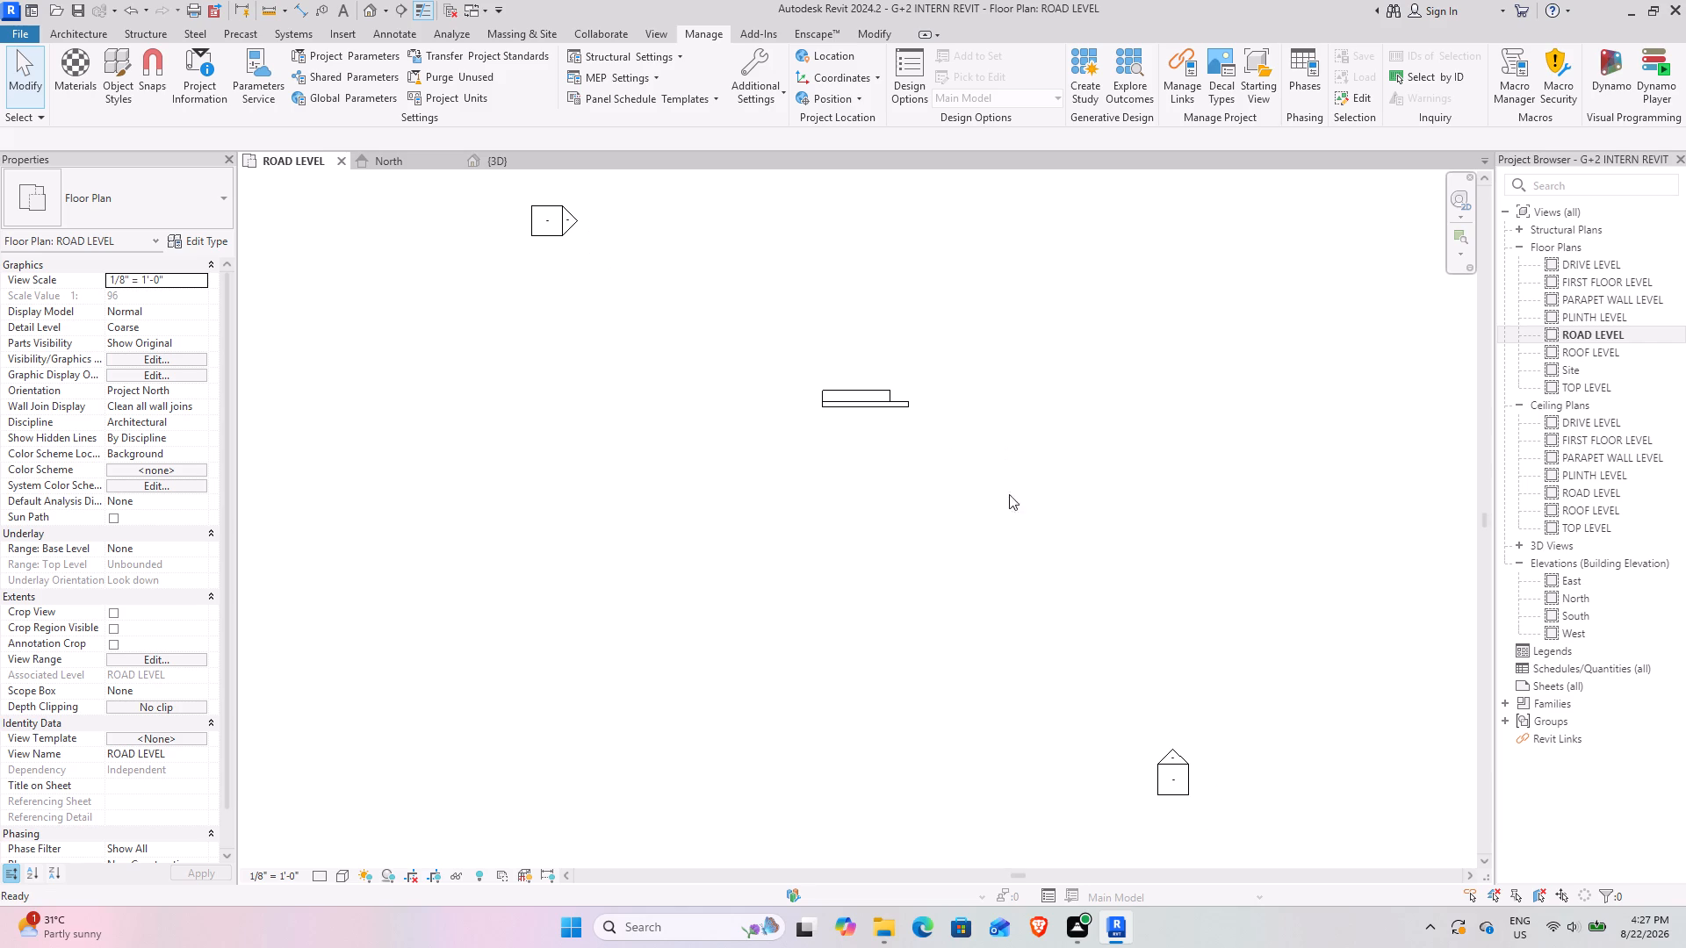
{"action": "scroll", "coordinate": [996, 557], "scroll_direction": "down", "scroll_amount": 4}
{"action": "scroll", "coordinate": [920, 446], "scroll_direction": "up", "scroll_amount": 17}
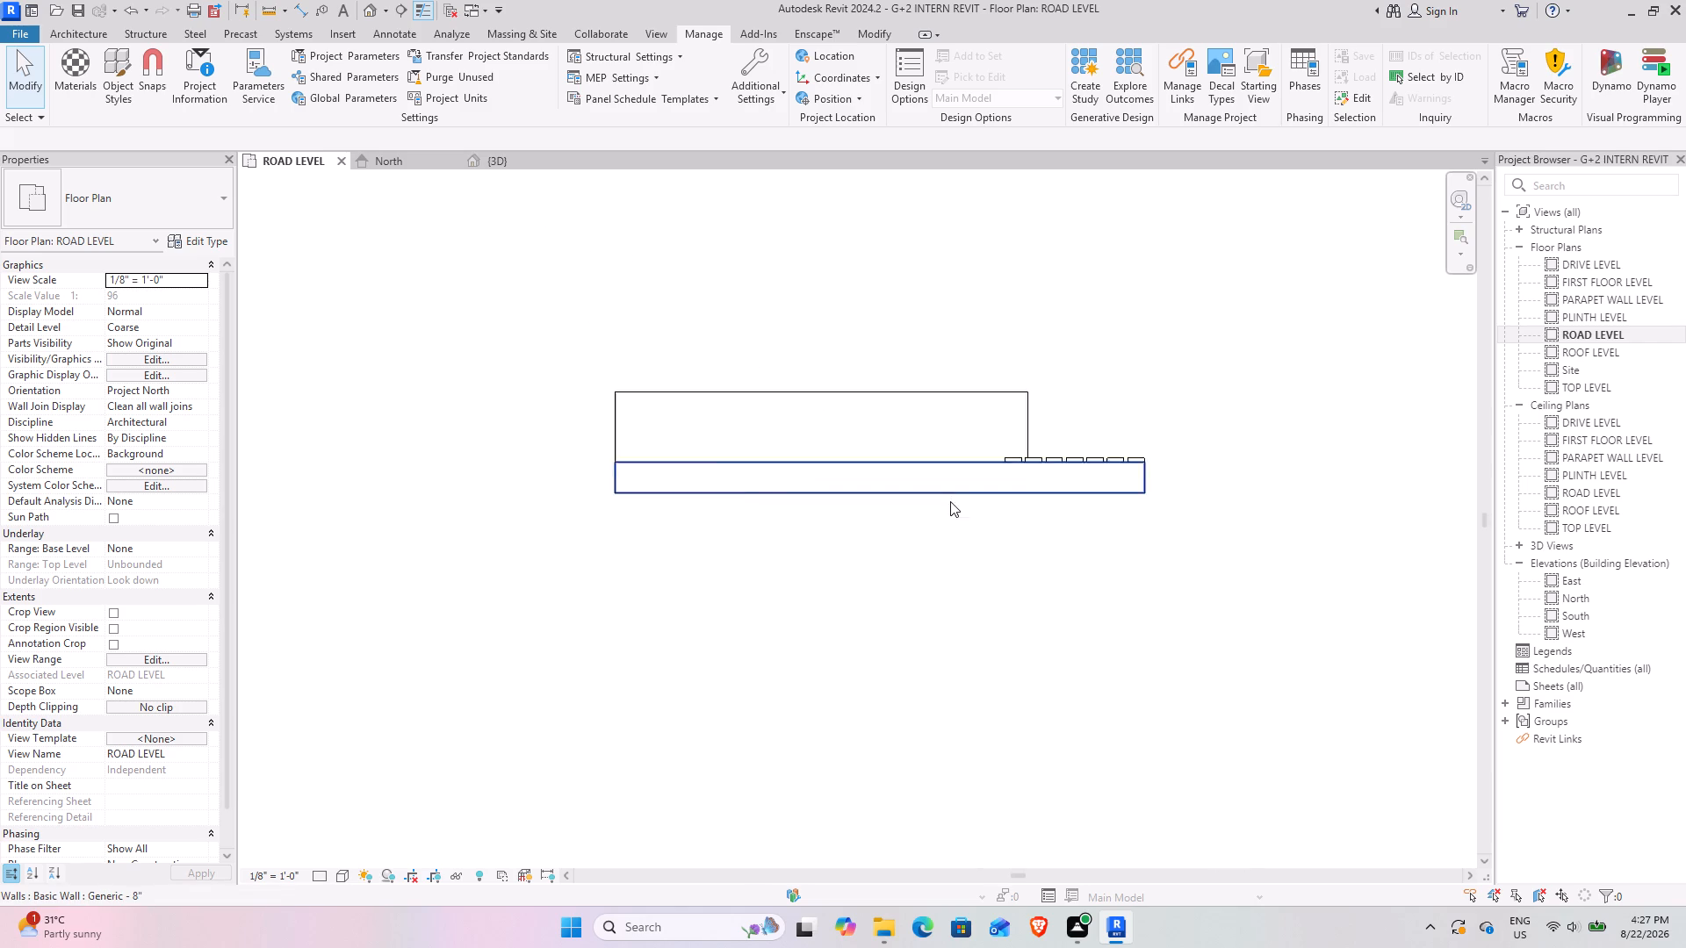
{"action": "scroll", "coordinate": [950, 501], "scroll_direction": "up", "scroll_amount": 2}
{"action": "middle_click_drag", "start_coordinate": [700, 551], "coordinate": [1080, 648]}
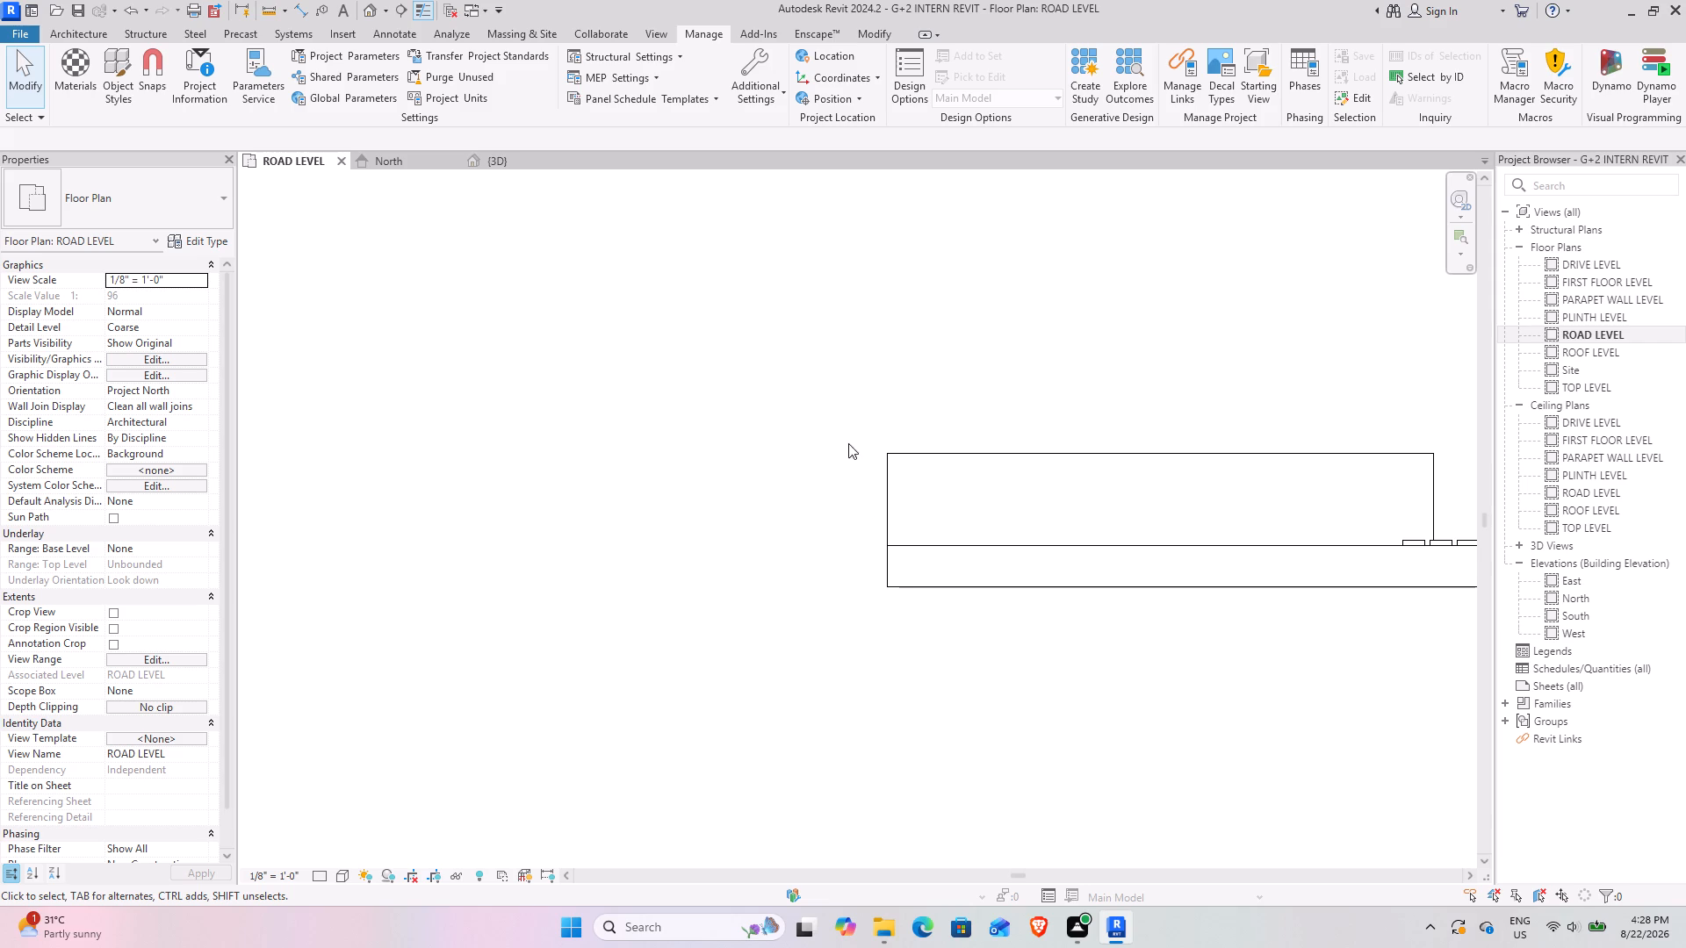
{"action": "scroll", "coordinate": [845, 430], "scroll_direction": "up", "scroll_amount": 2}
{"action": "scroll", "coordinate": [845, 430], "scroll_direction": "down", "scroll_amount": 3}
{"action": "middle_click_drag", "start_coordinate": [823, 428], "coordinate": [931, 504]}
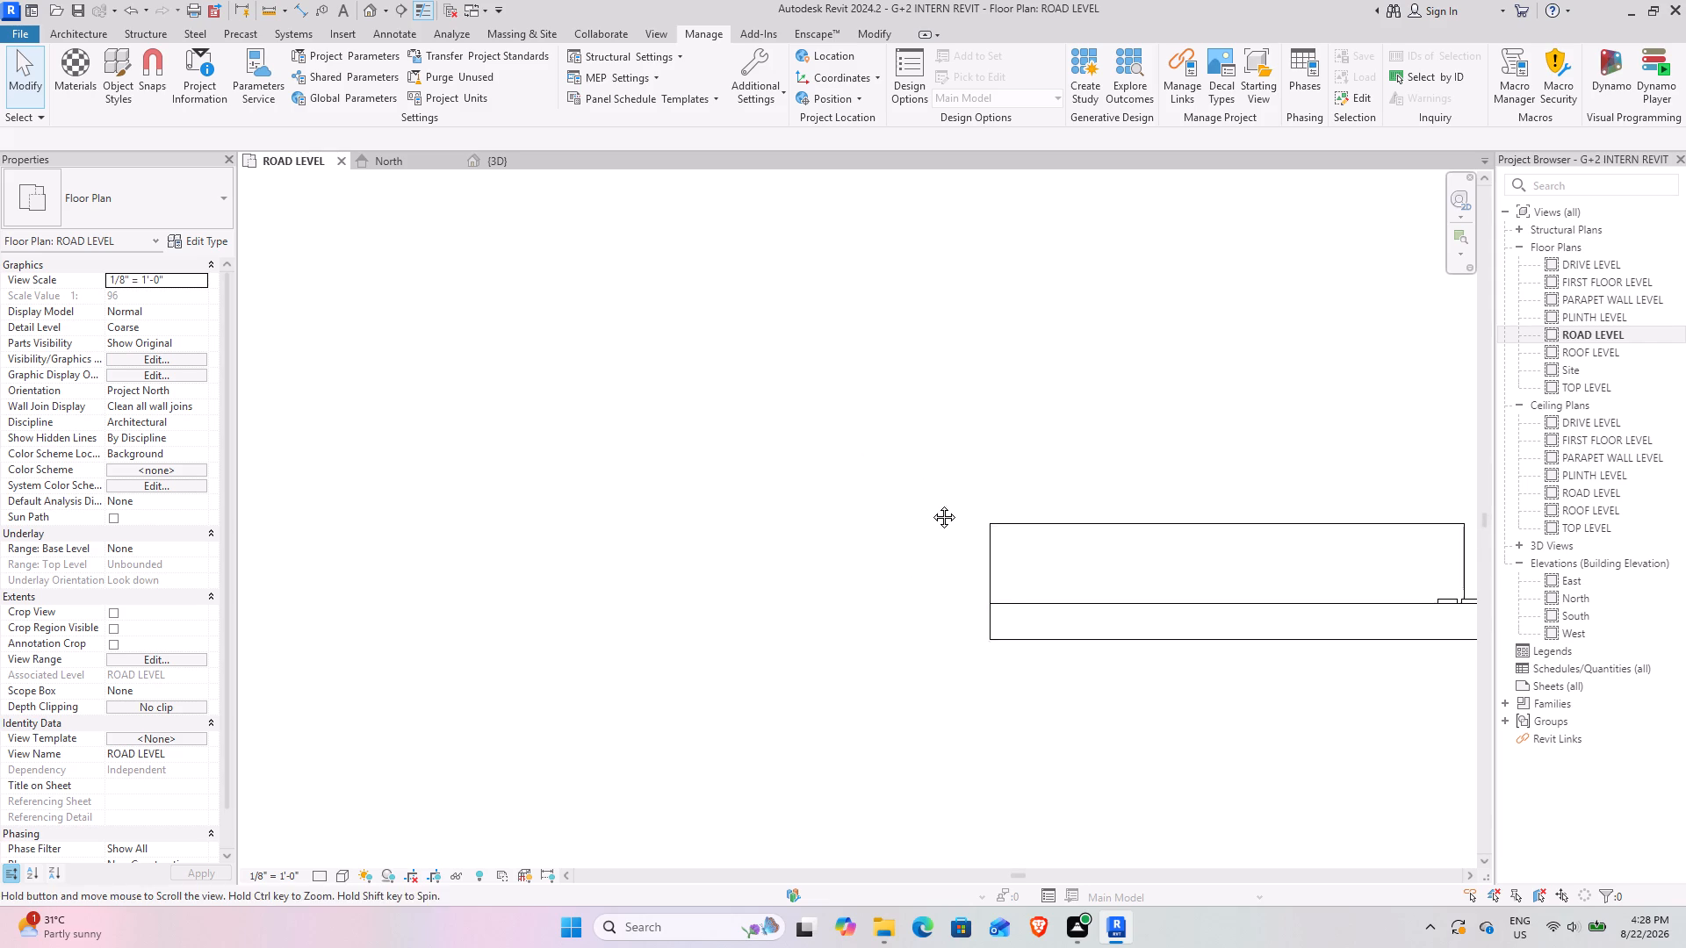
{"action": "middle_click_drag", "start_coordinate": [931, 504], "coordinate": [919, 503]}
{"action": "left_click", "coordinate": [67, 32]}
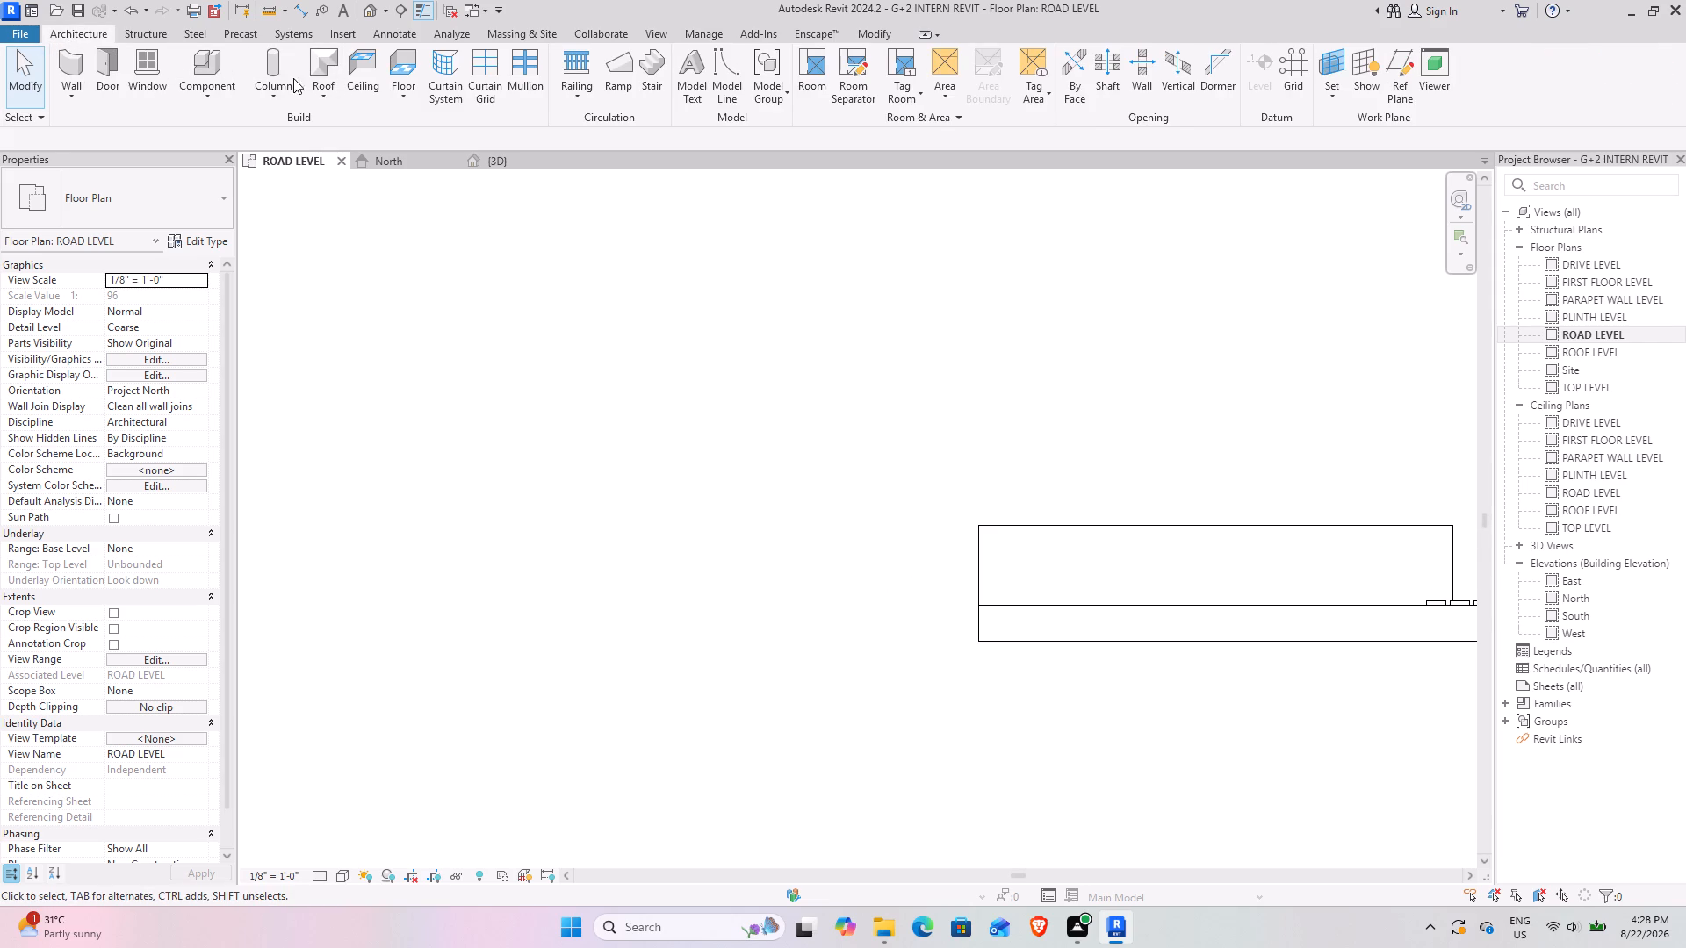
{"action": "left_click", "coordinate": [204, 89]}
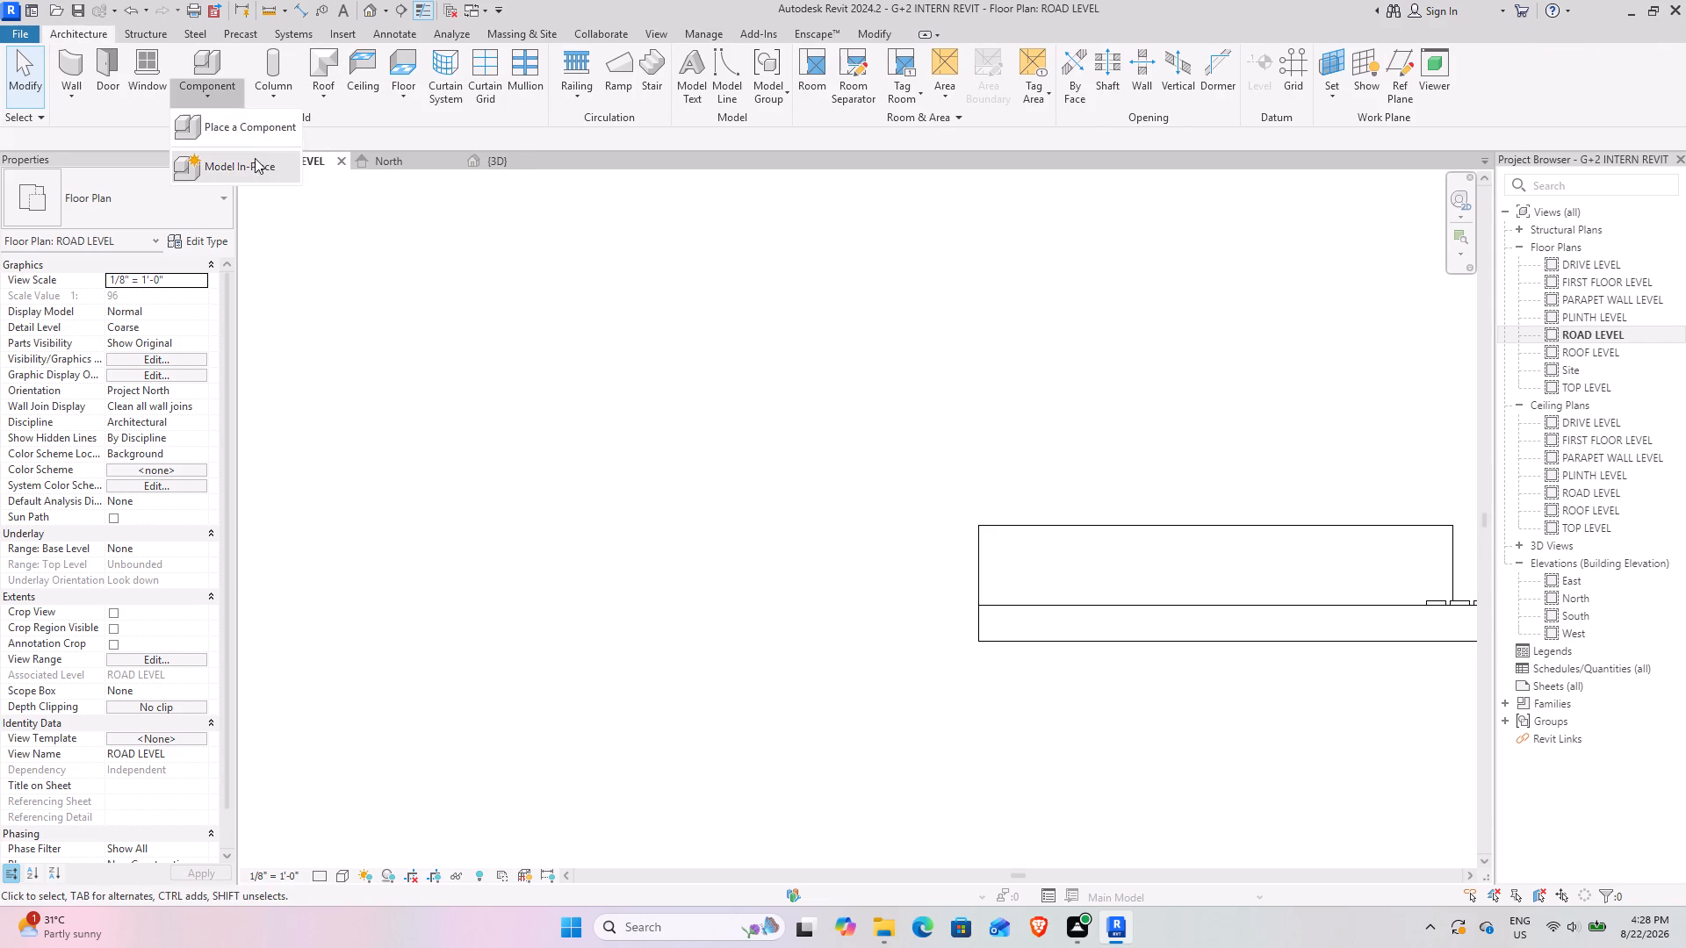
{"action": "left_click", "coordinate": [255, 163]}
{"action": "left_click", "coordinate": [771, 403]}
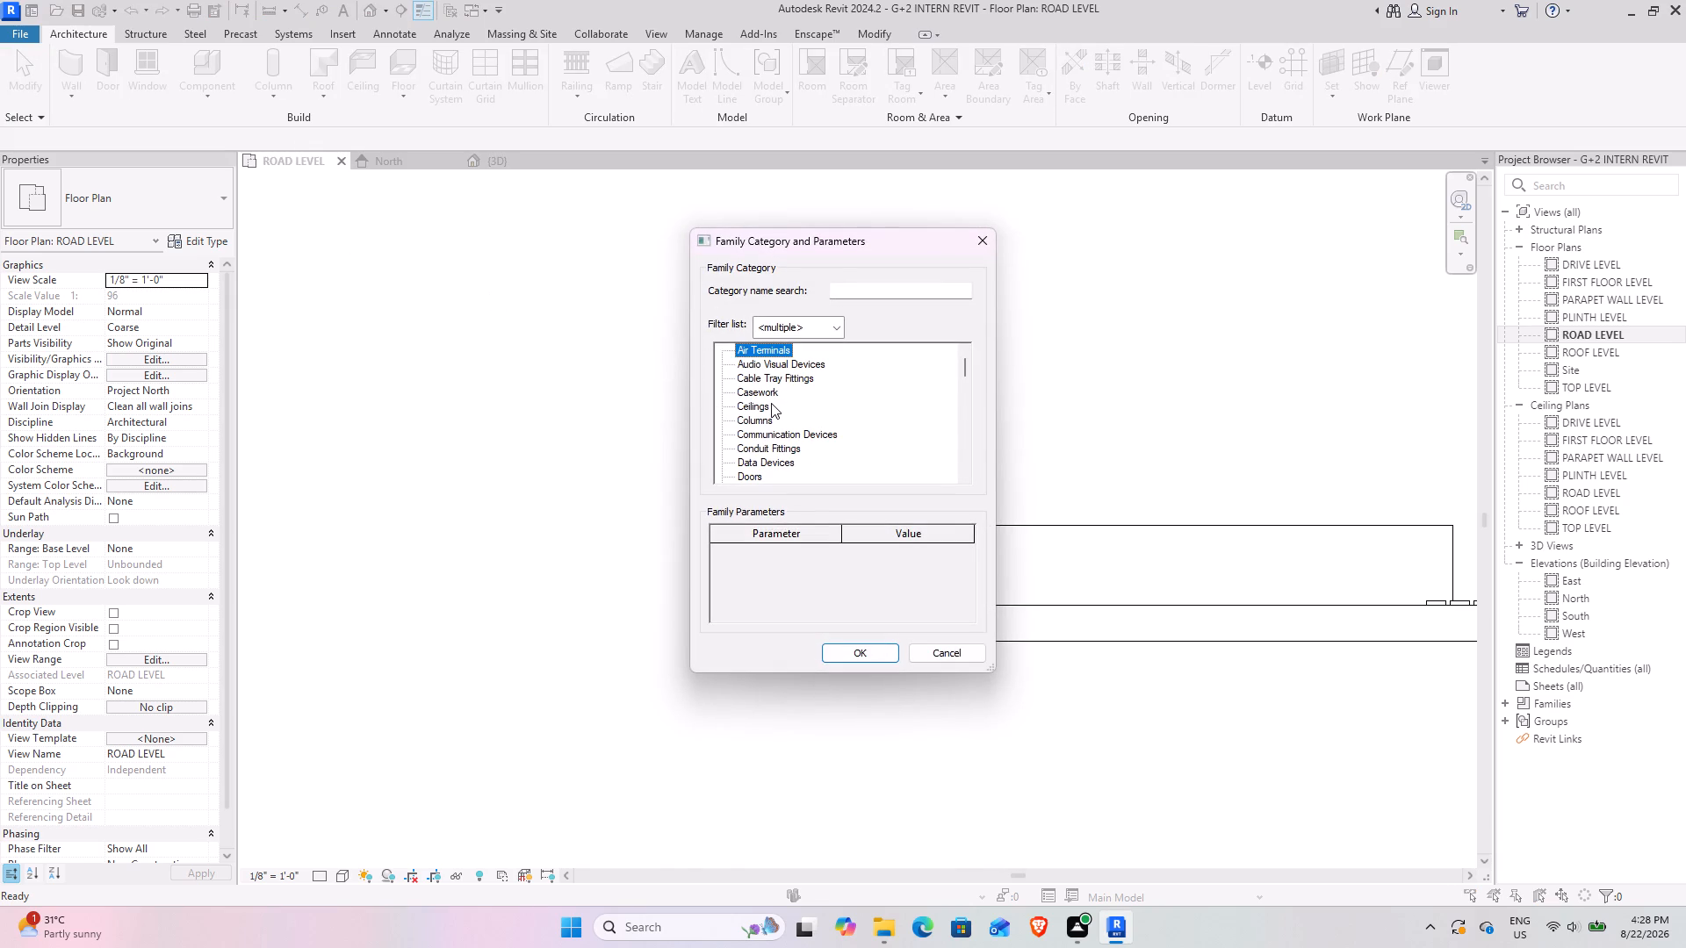
{"action": "key", "text": "g"}
{"action": "key", "text": "space"}
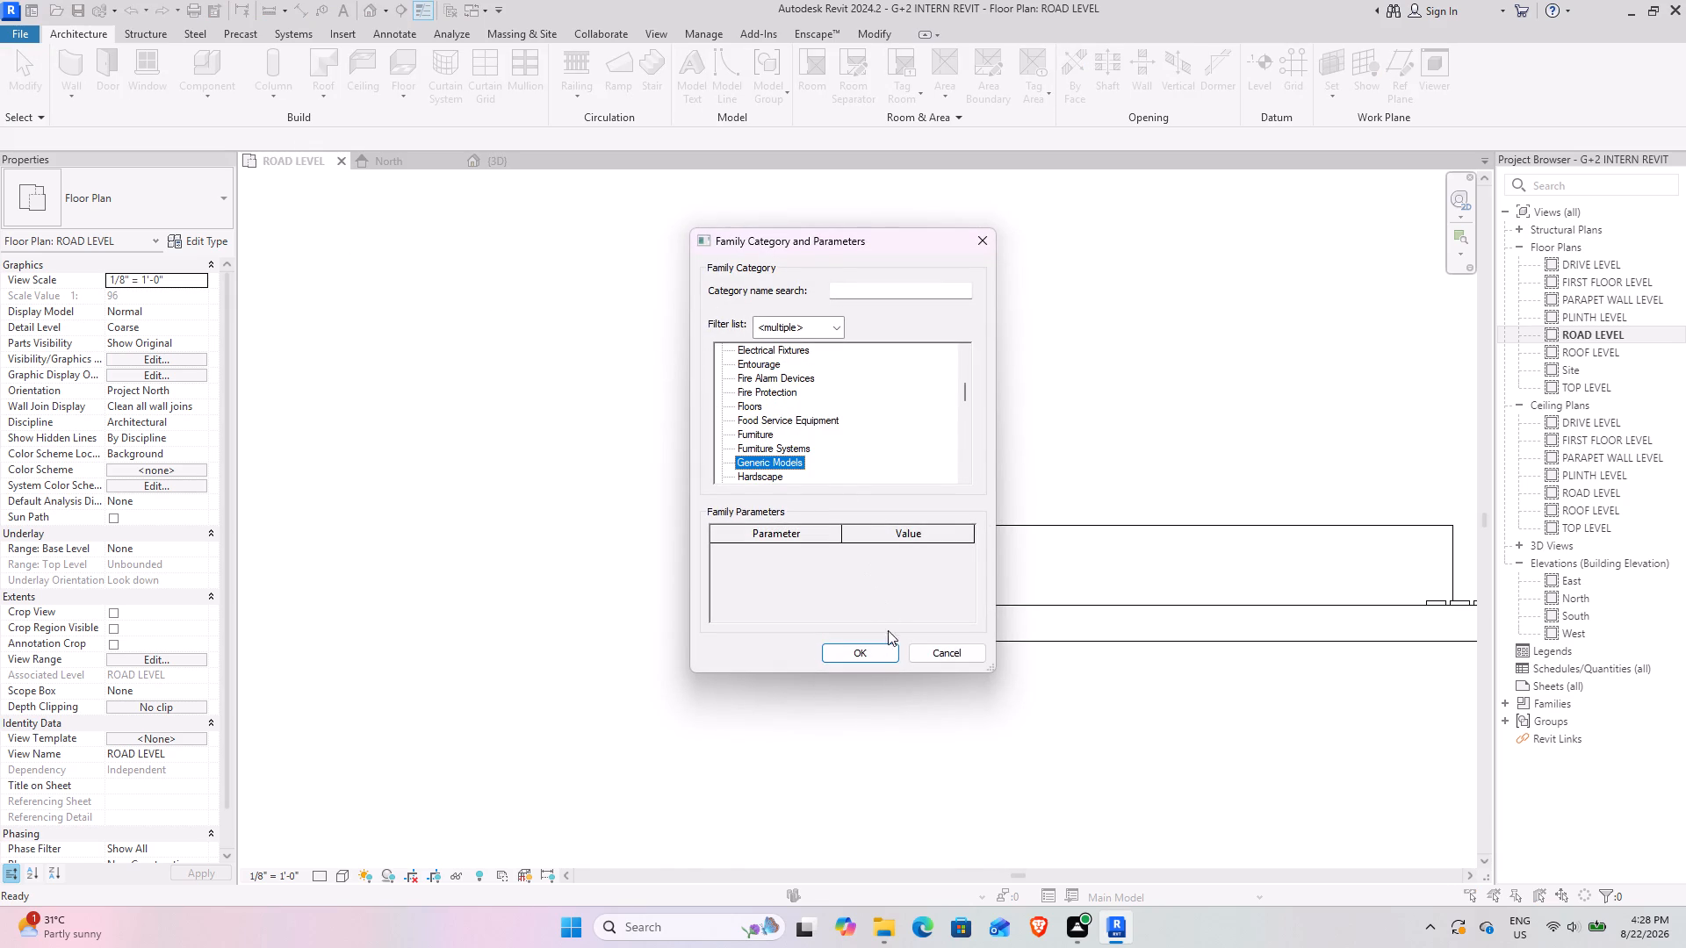
{"action": "left_click", "coordinate": [873, 664]}
{"action": "left_click", "coordinate": [860, 655]}
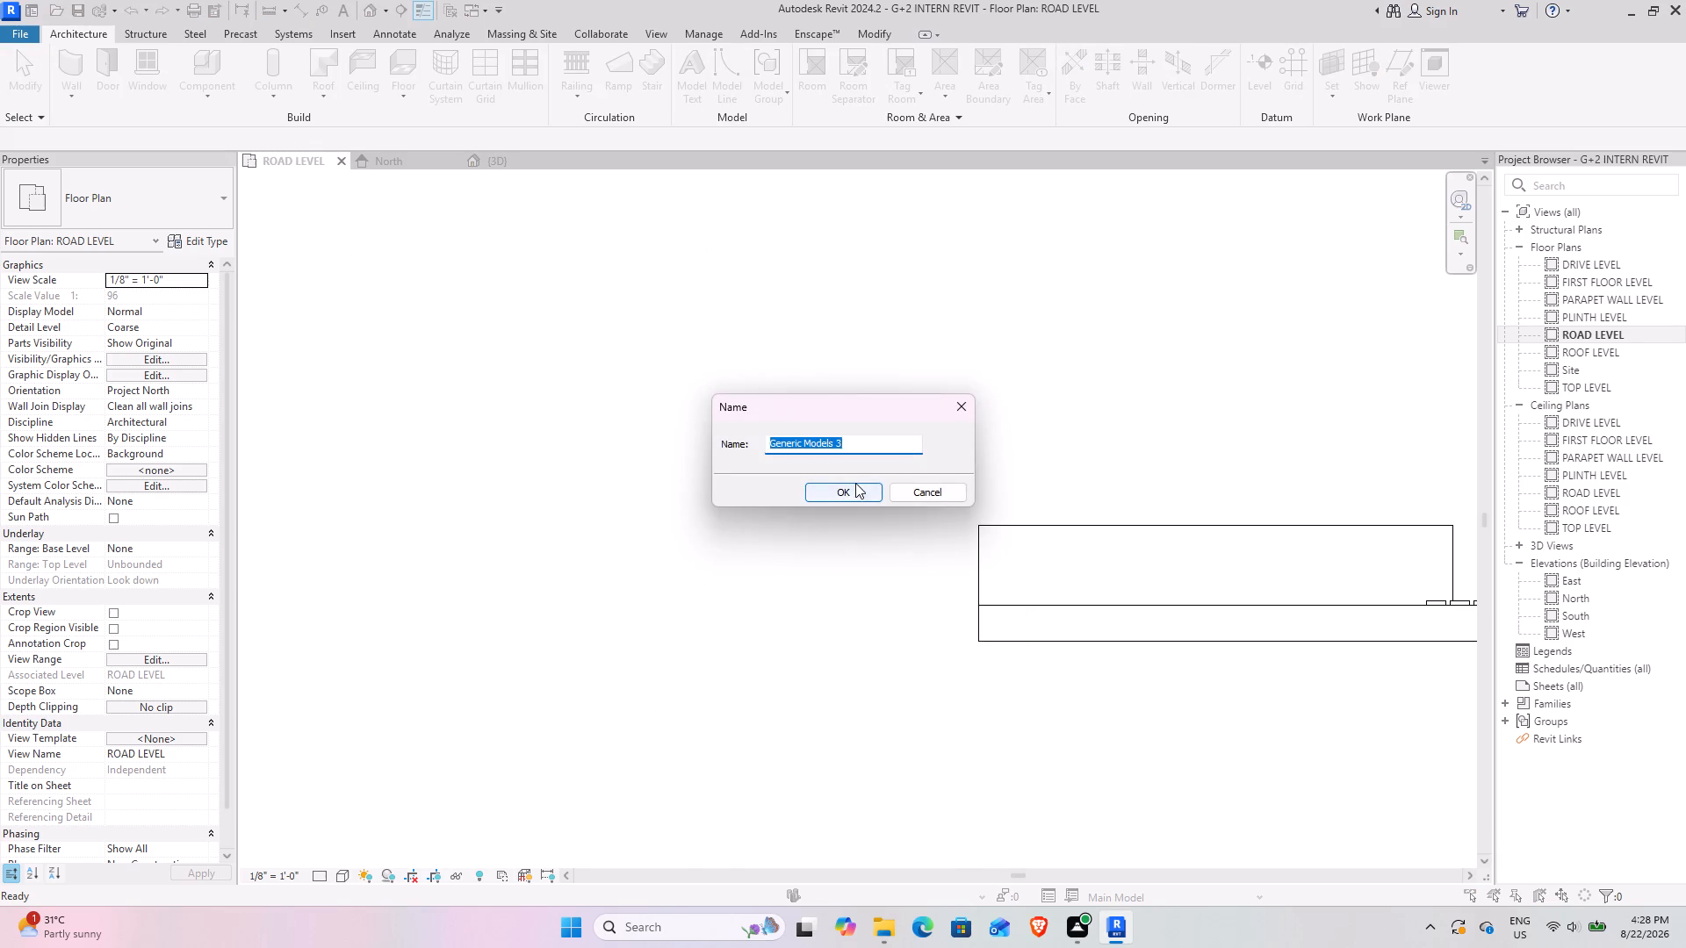
{"action": "left_click", "coordinate": [855, 483]}
Start an extrusion and, on the DRIVE LEVEL plan, sketch a rectangle about 2'-4" by 2'-2" beyond the wall's west end.
{"action": "scroll", "coordinate": [905, 503], "scroll_direction": "down", "scroll_amount": 3}
{"action": "middle_click_drag", "start_coordinate": [904, 502], "coordinate": [804, 490]}
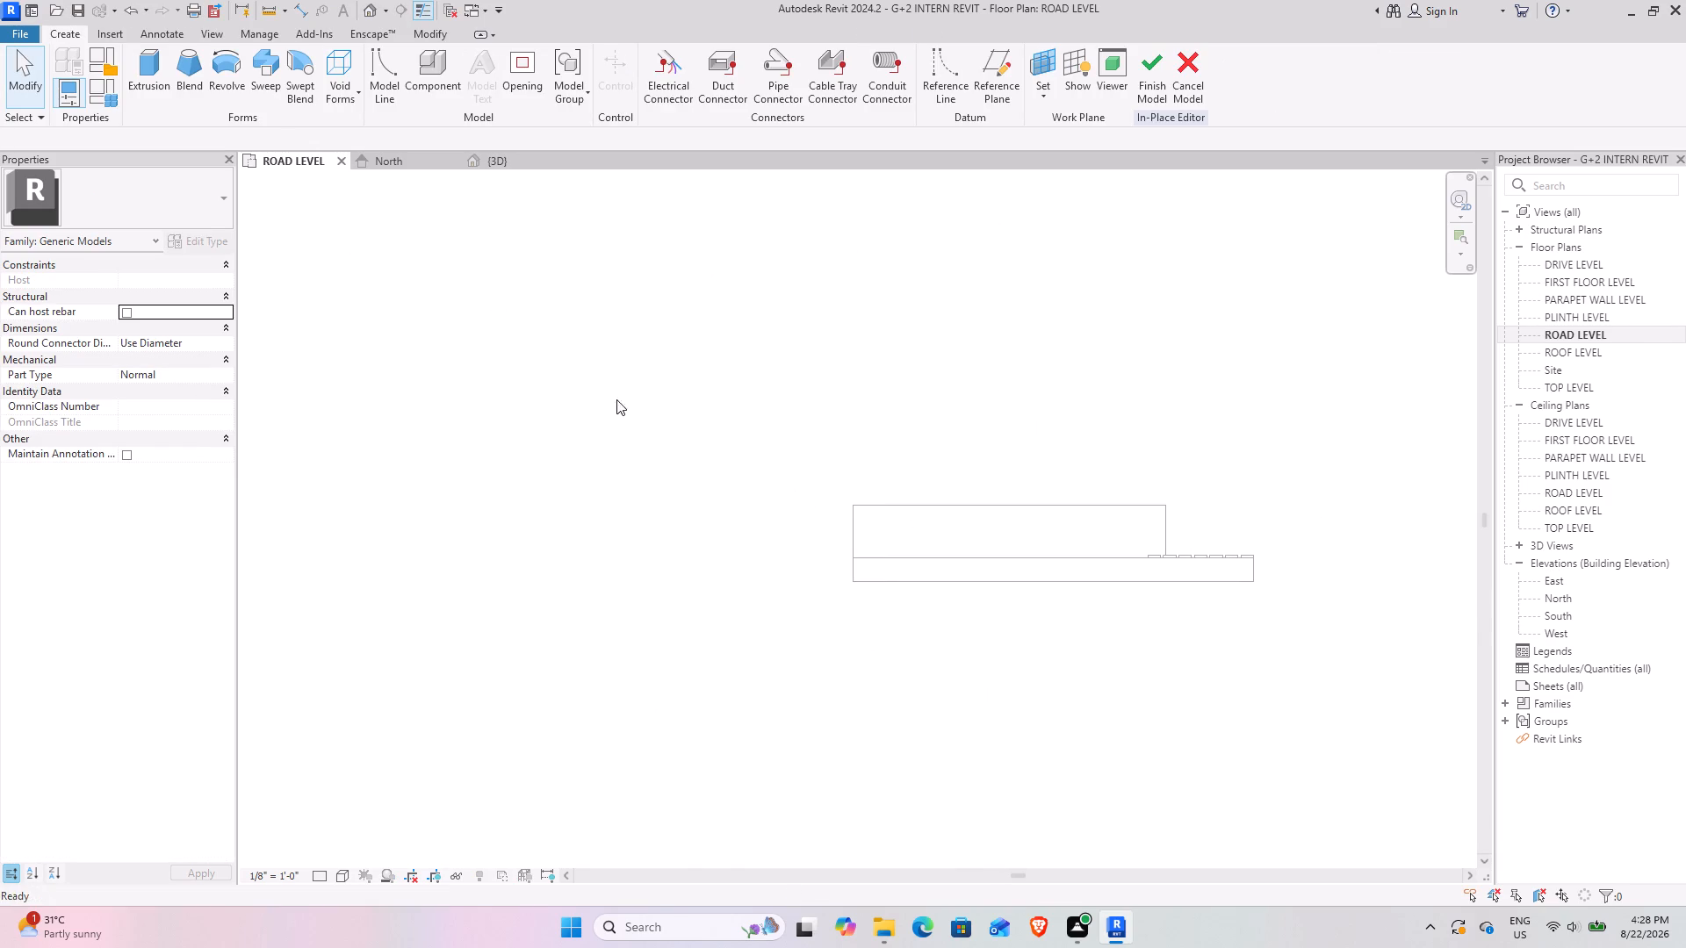
{"action": "left_click", "coordinate": [156, 87]}
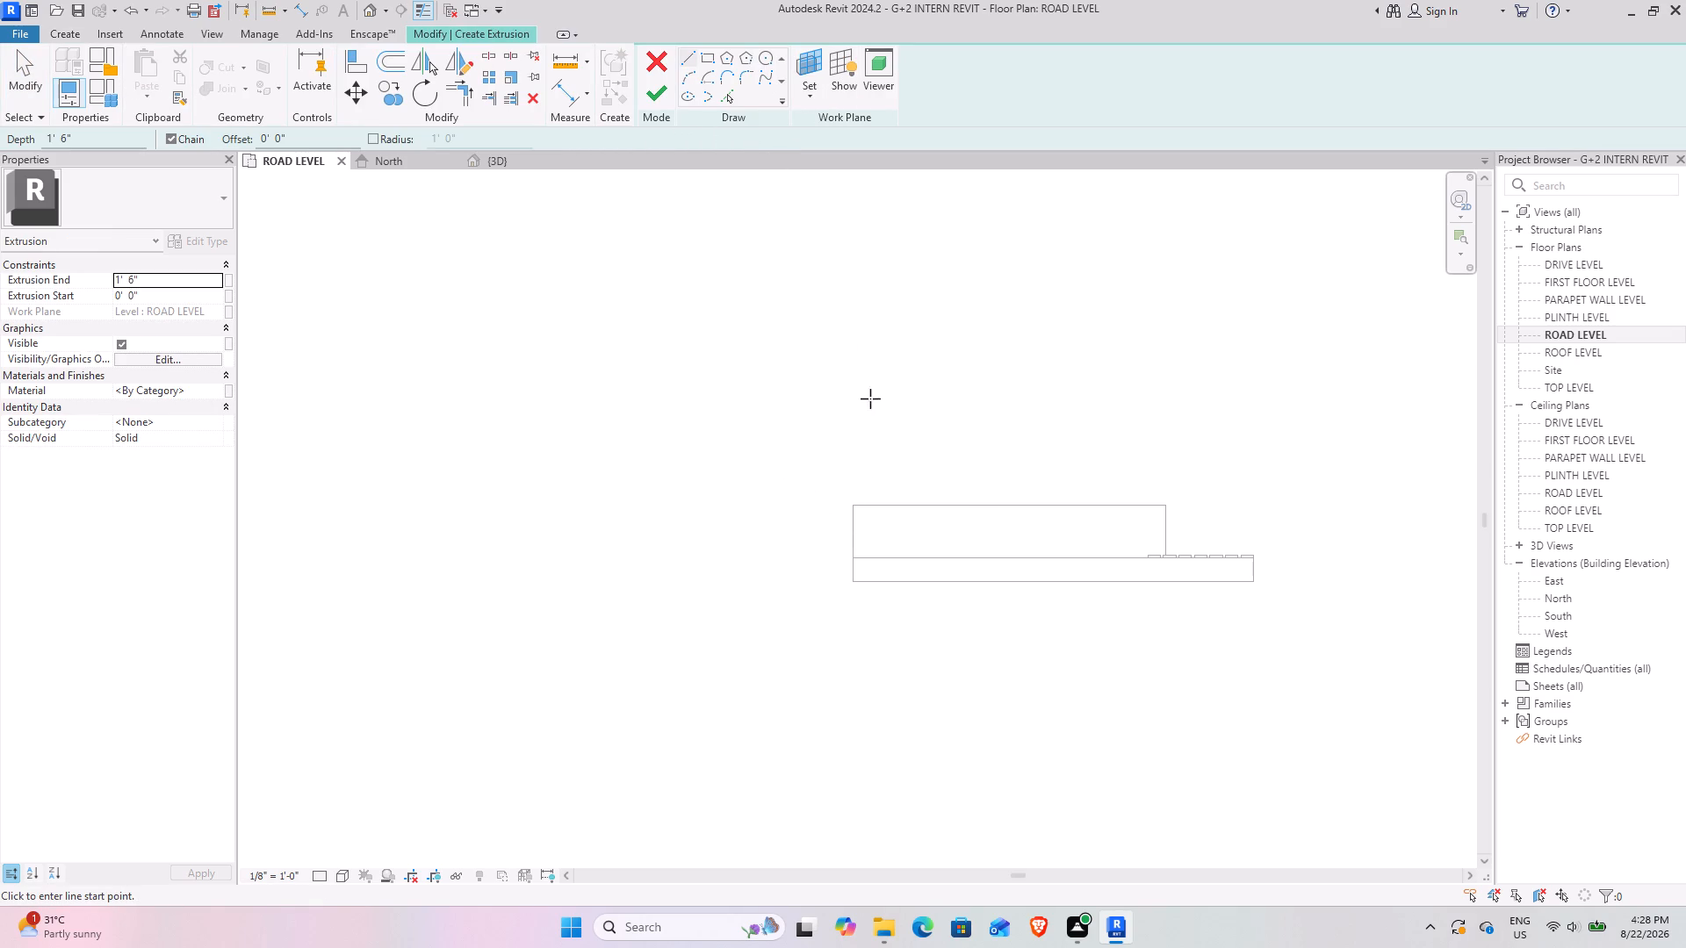
{"action": "scroll", "coordinate": [813, 454], "scroll_direction": "up", "scroll_amount": 3}
{"action": "scroll", "coordinate": [902, 591], "scroll_direction": "up", "scroll_amount": 2}
{"action": "middle_click_drag", "start_coordinate": [618, 470], "coordinate": [697, 455]}
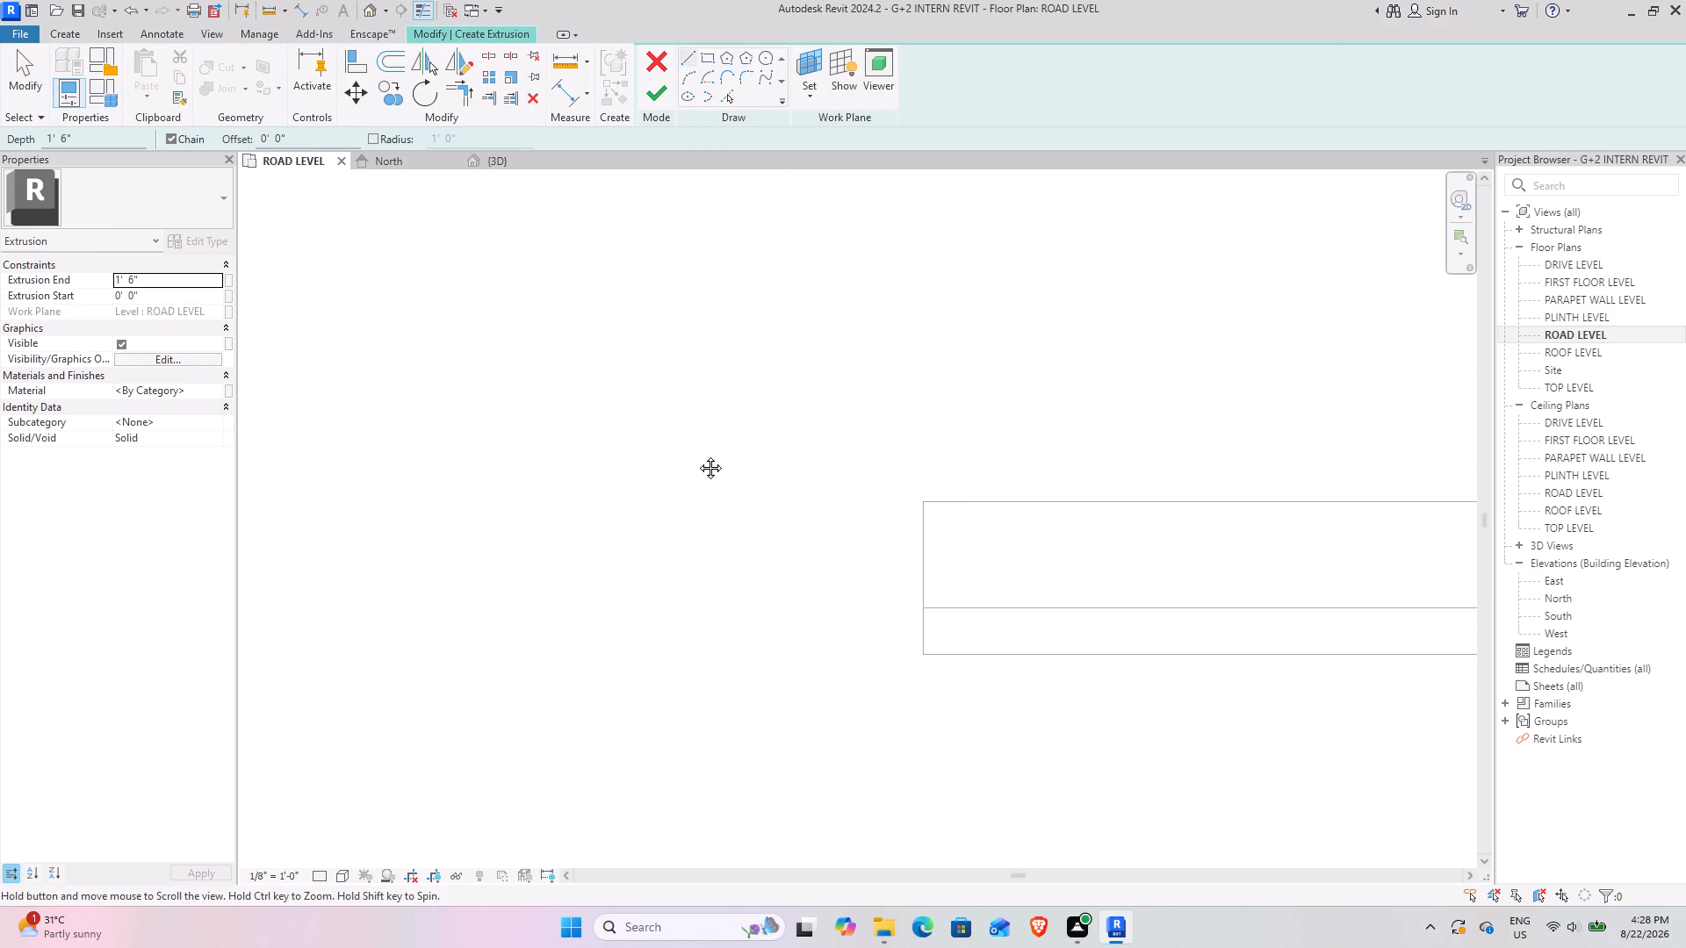
{"action": "middle_click_drag", "start_coordinate": [697, 455], "coordinate": [723, 449]}
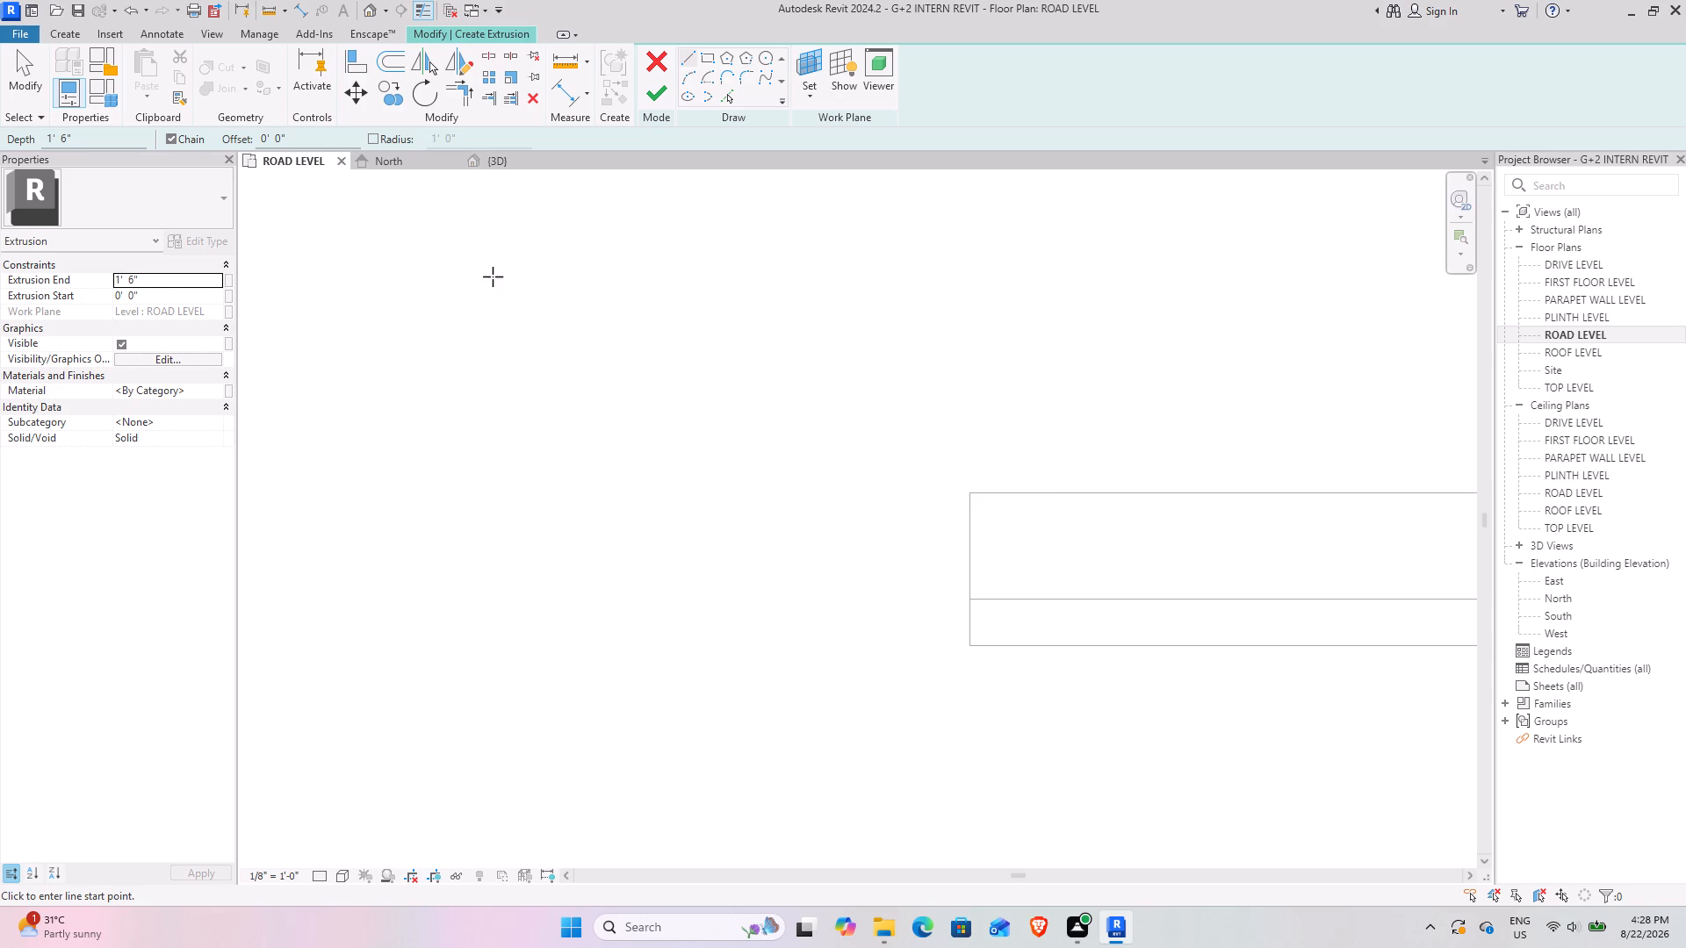
{"action": "key", "text": "Escape"}
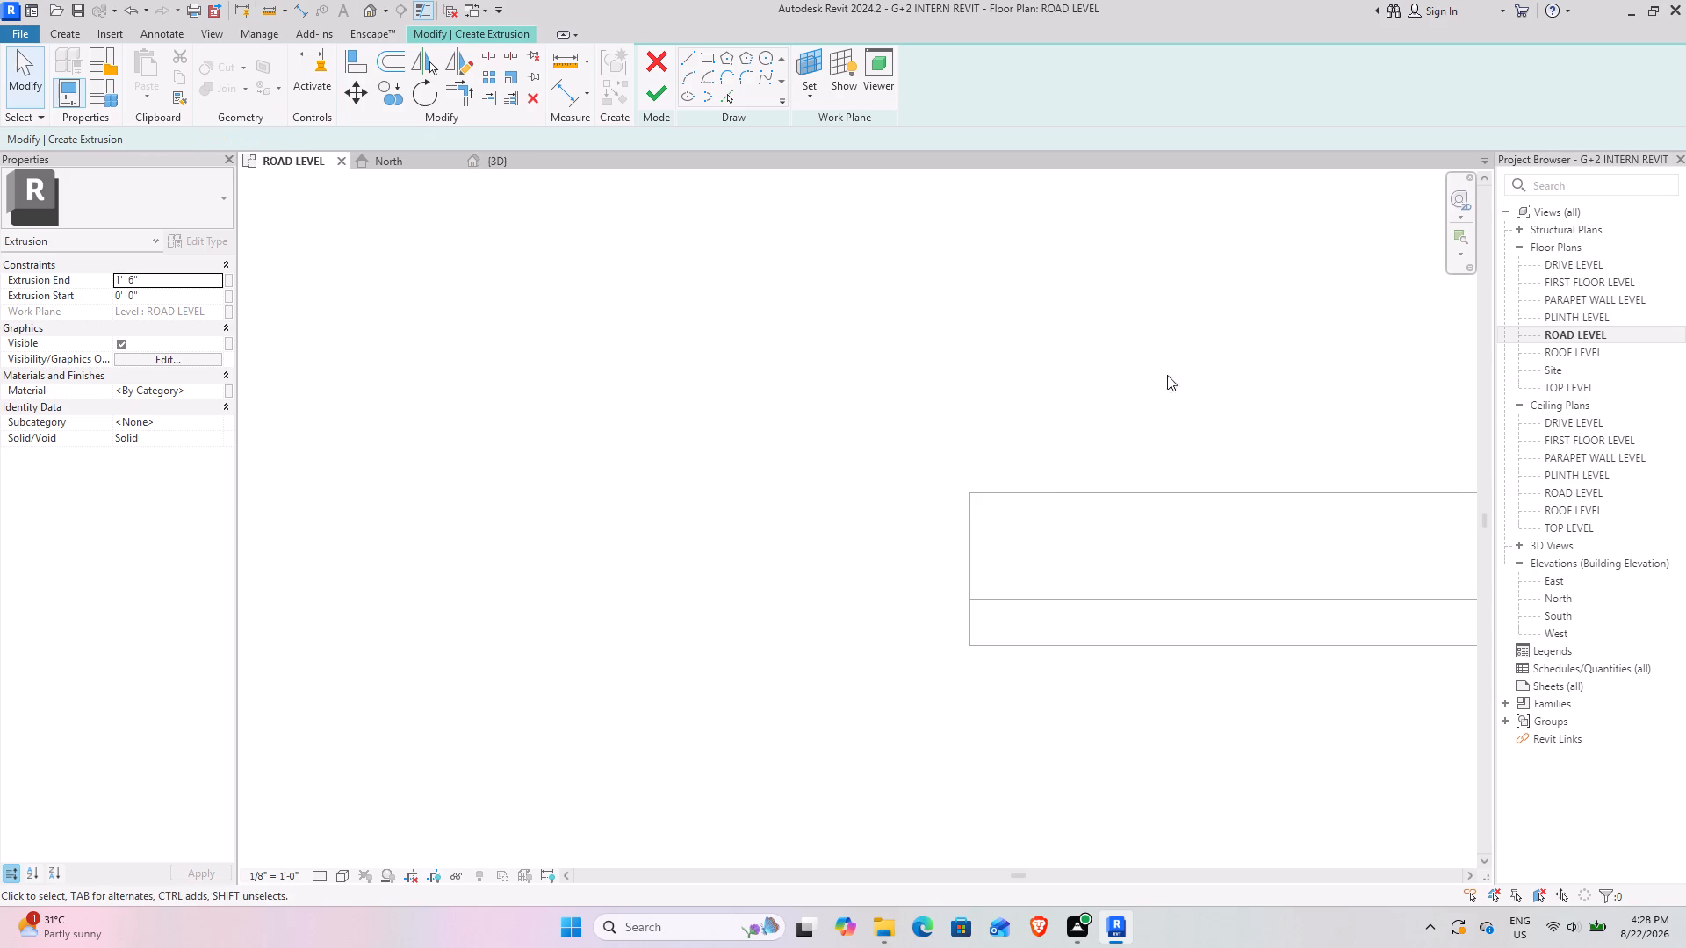
{"action": "double_click", "coordinate": [1592, 266]}
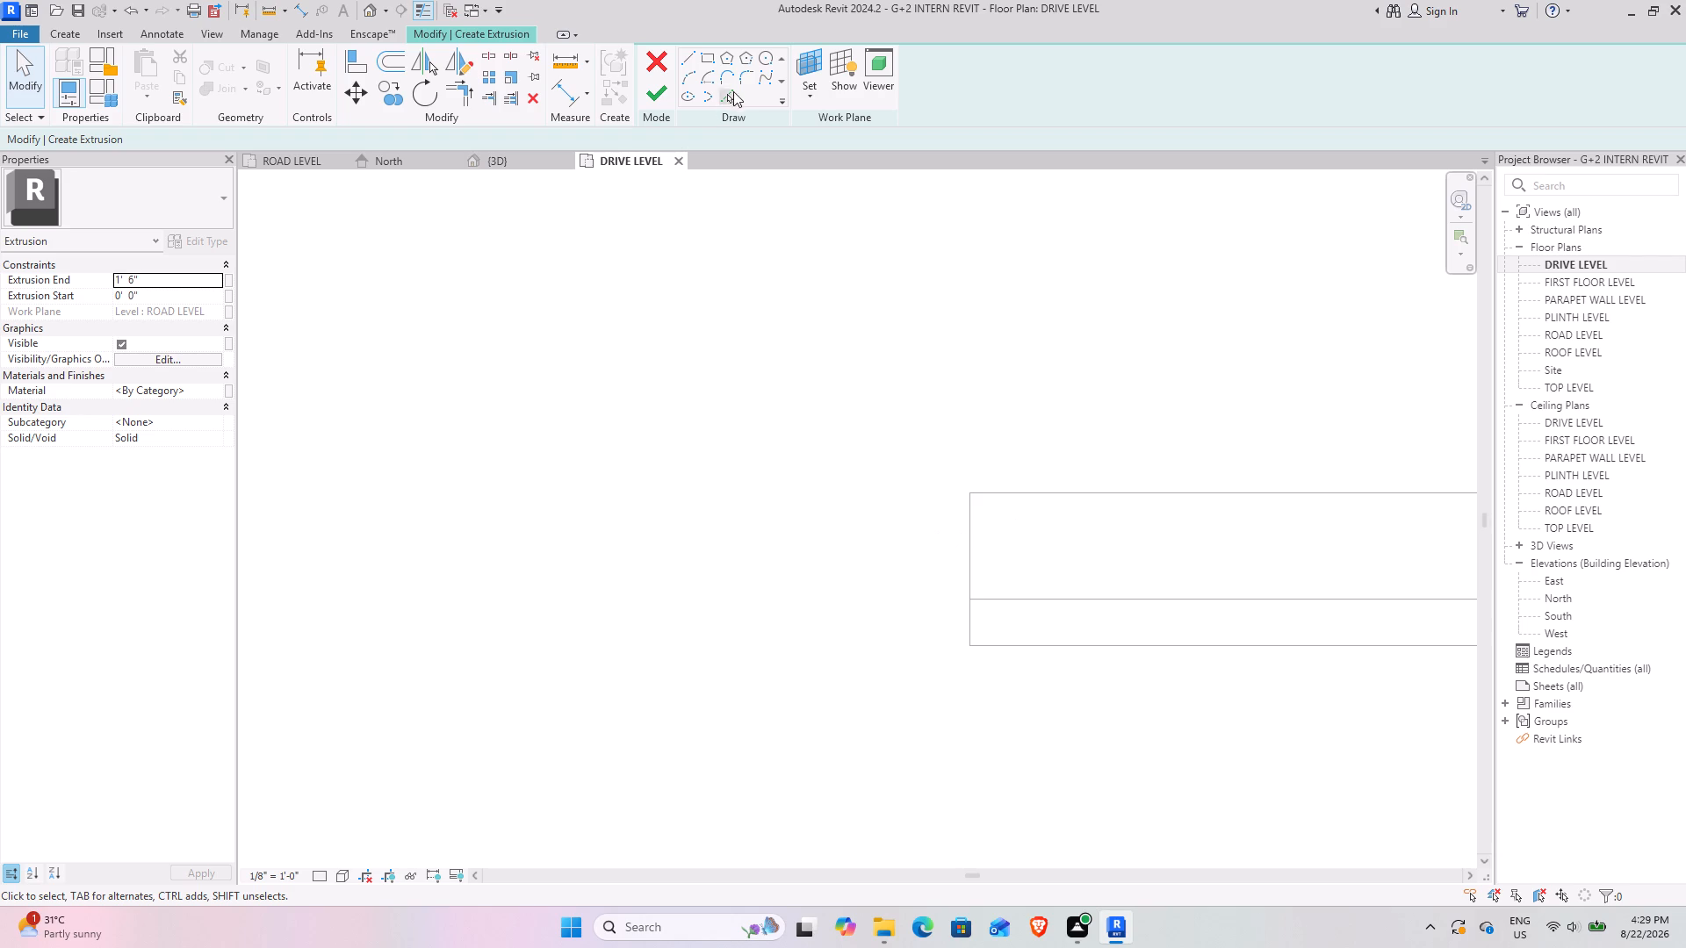
{"action": "left_click", "coordinate": [706, 58]}
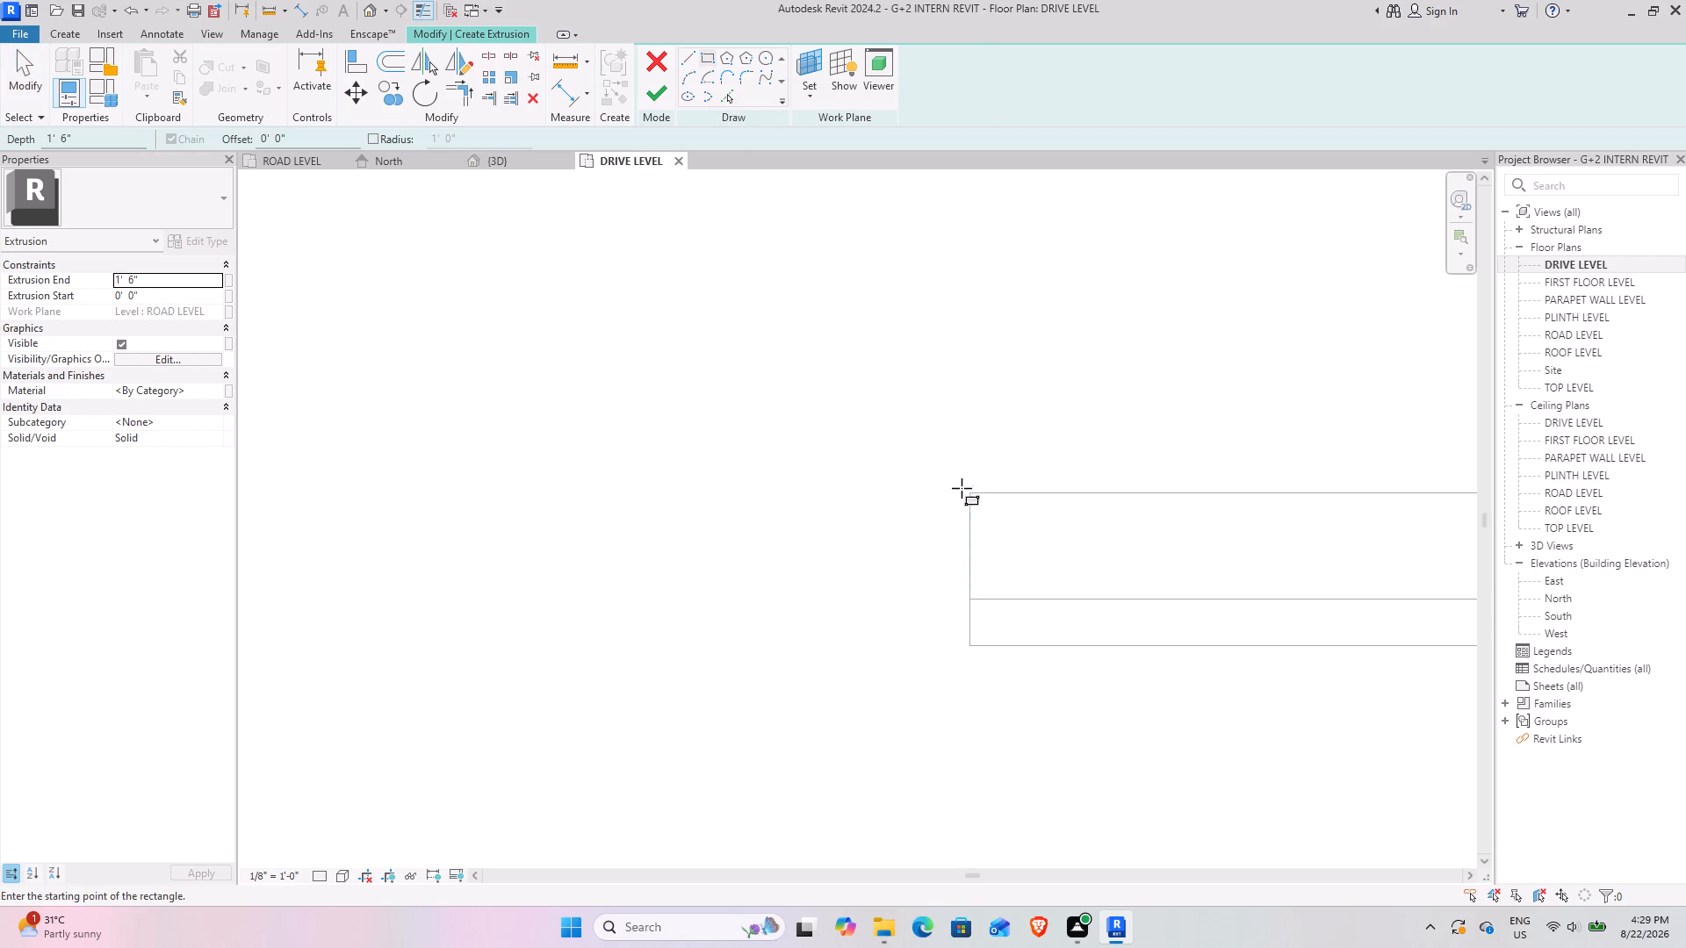
{"action": "left_click", "coordinate": [970, 495]}
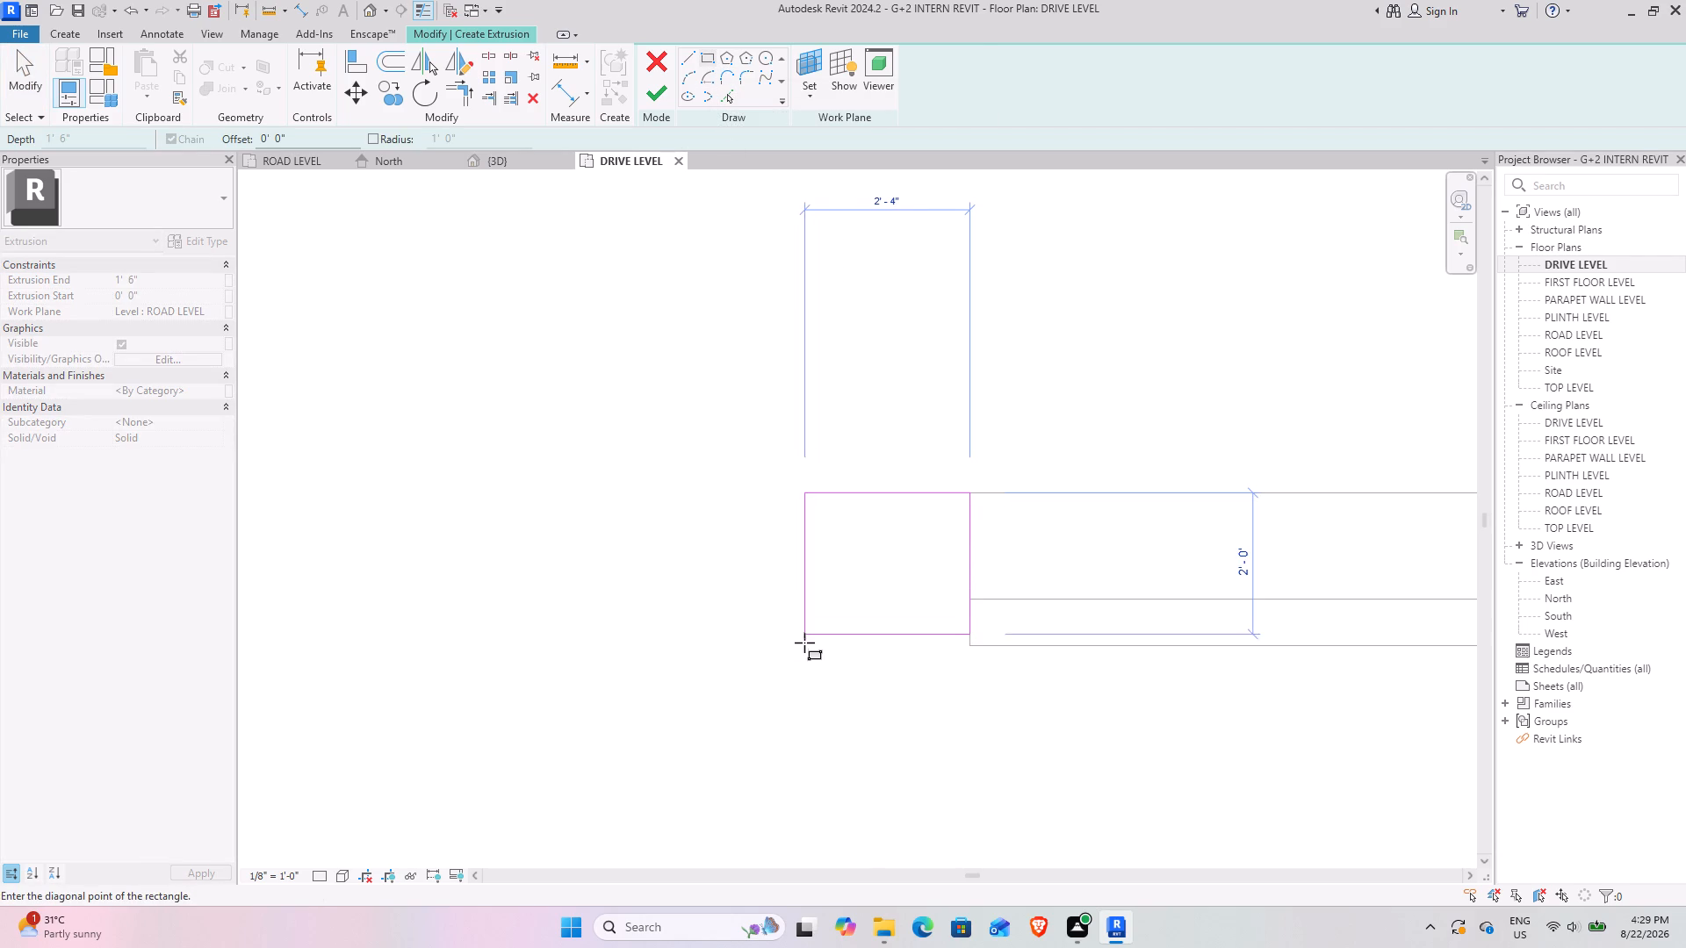
{"action": "left_click", "coordinate": [804, 650]}
{"action": "key", "text": "Escape"}
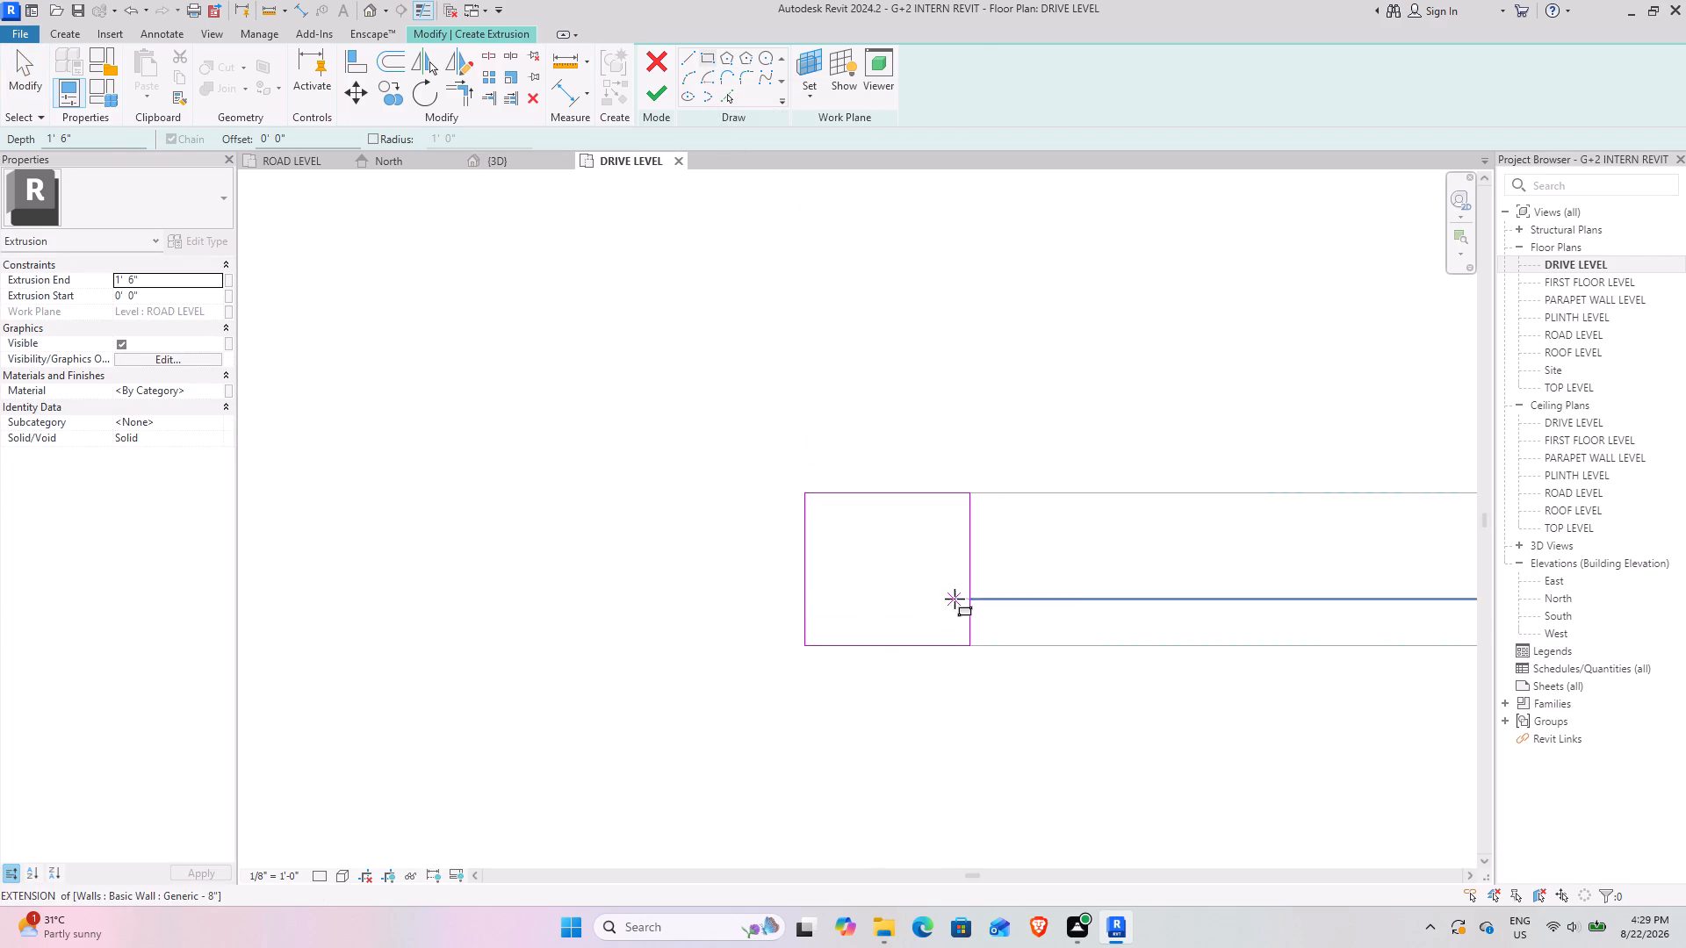
{"action": "key", "text": "Escape"}
Set the sketched rectangle's east-west width to 9" and its north-south depth to 12".
{"action": "left_click", "coordinate": [967, 547]}
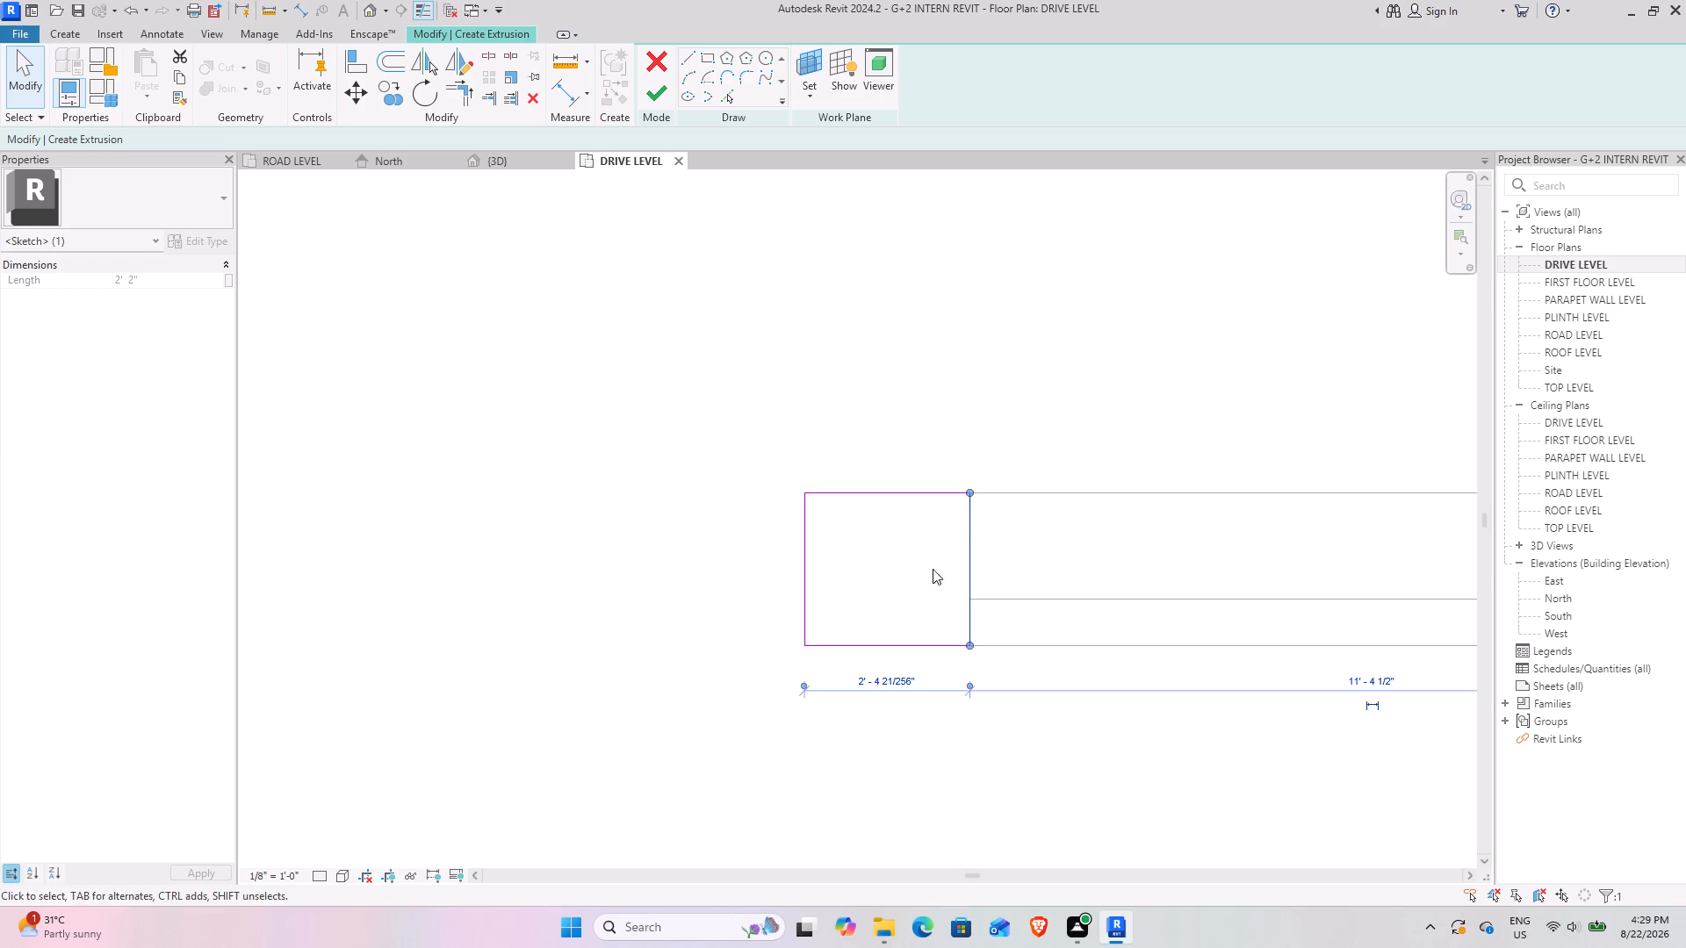
{"action": "left_click", "coordinate": [867, 688]}
{"action": "type", "text": "9\""}
{"action": "key", "text": "Return"}
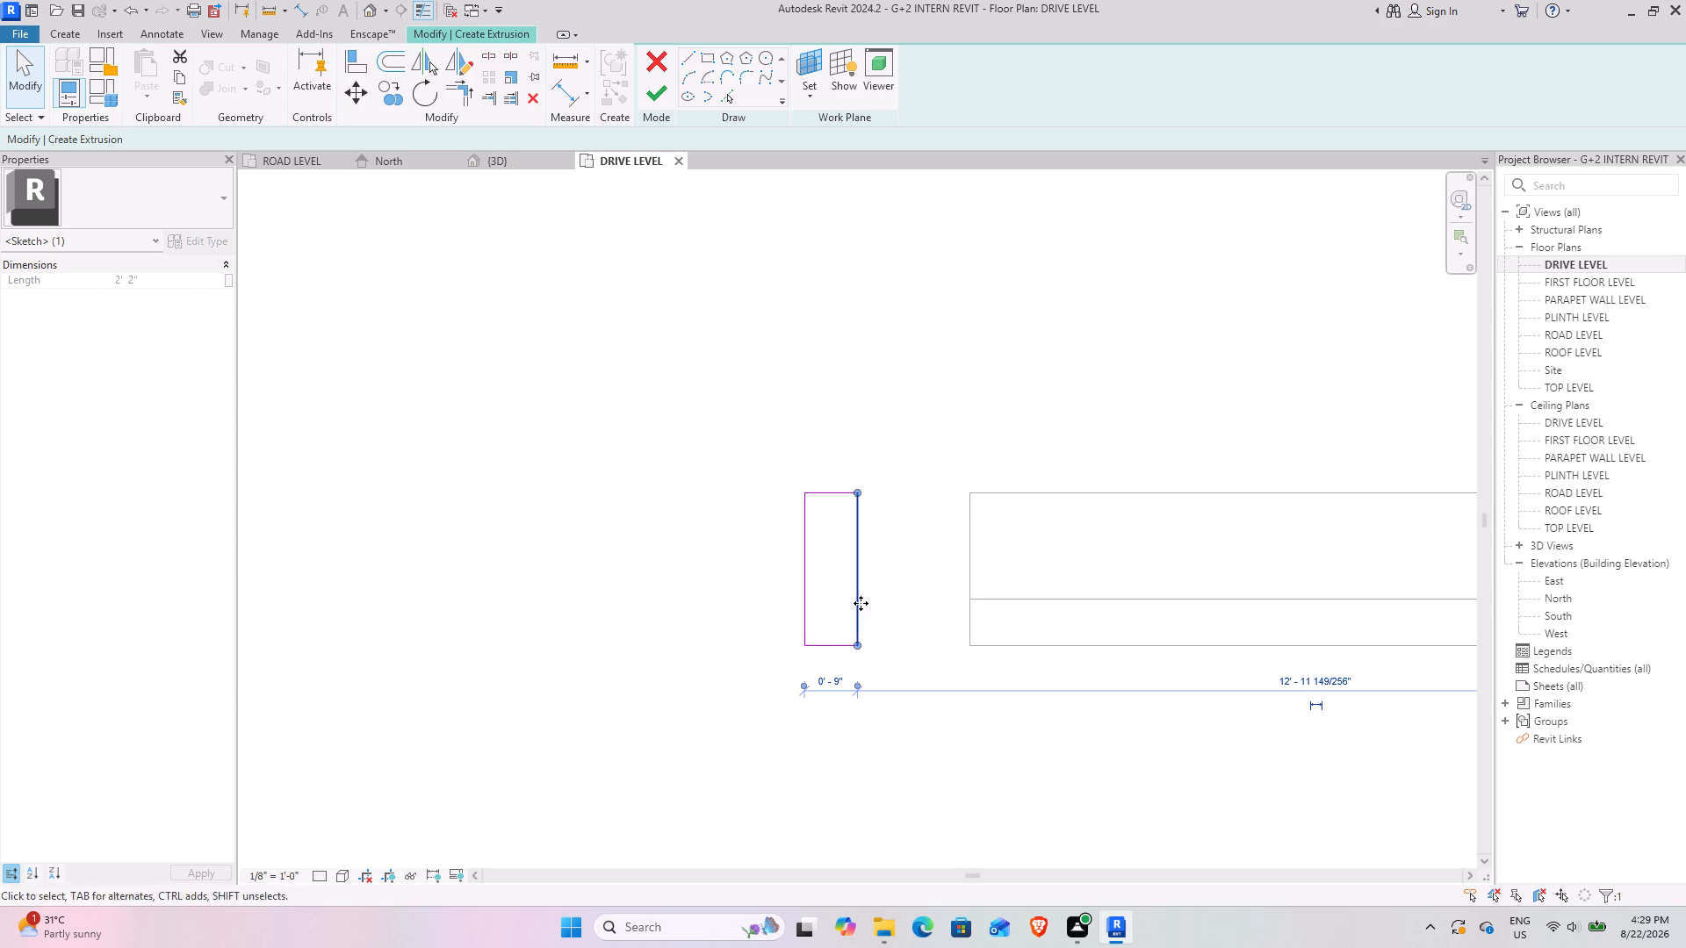
{"action": "left_click", "coordinate": [897, 625]}
{"action": "left_click", "coordinate": [811, 591]}
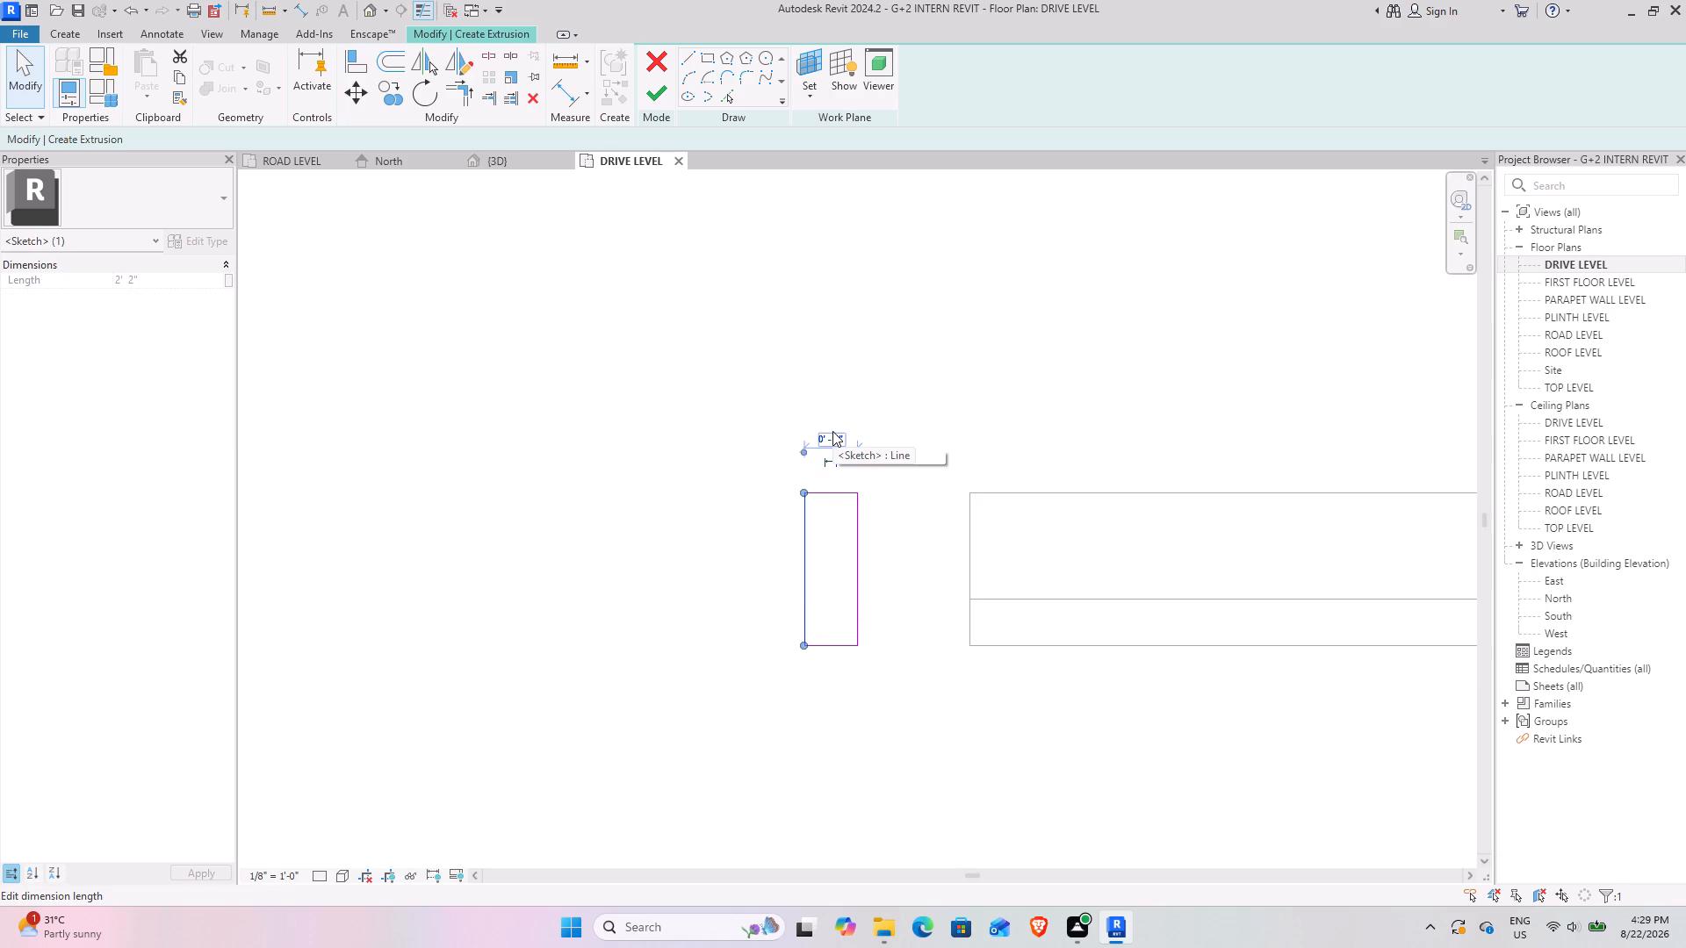
{"action": "left_click", "coordinate": [931, 653]}
{"action": "left_click", "coordinate": [843, 653]}
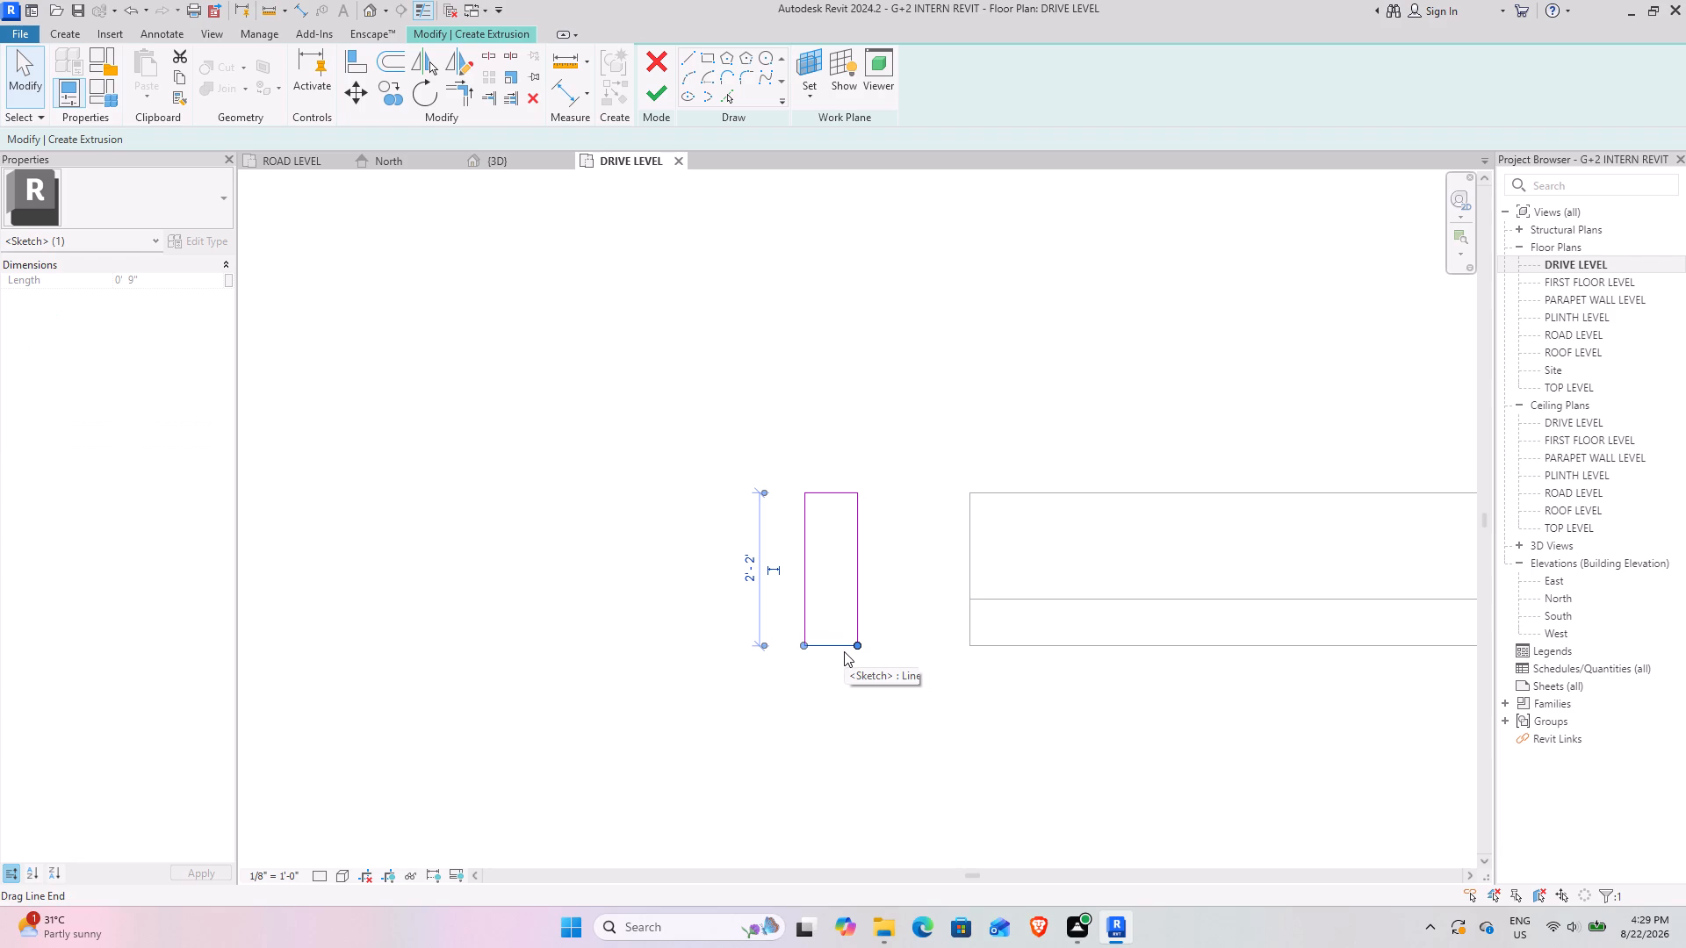
{"action": "left_click", "coordinate": [751, 579]}
{"action": "type", "text": "12\""}
{"action": "key", "text": "Return"}
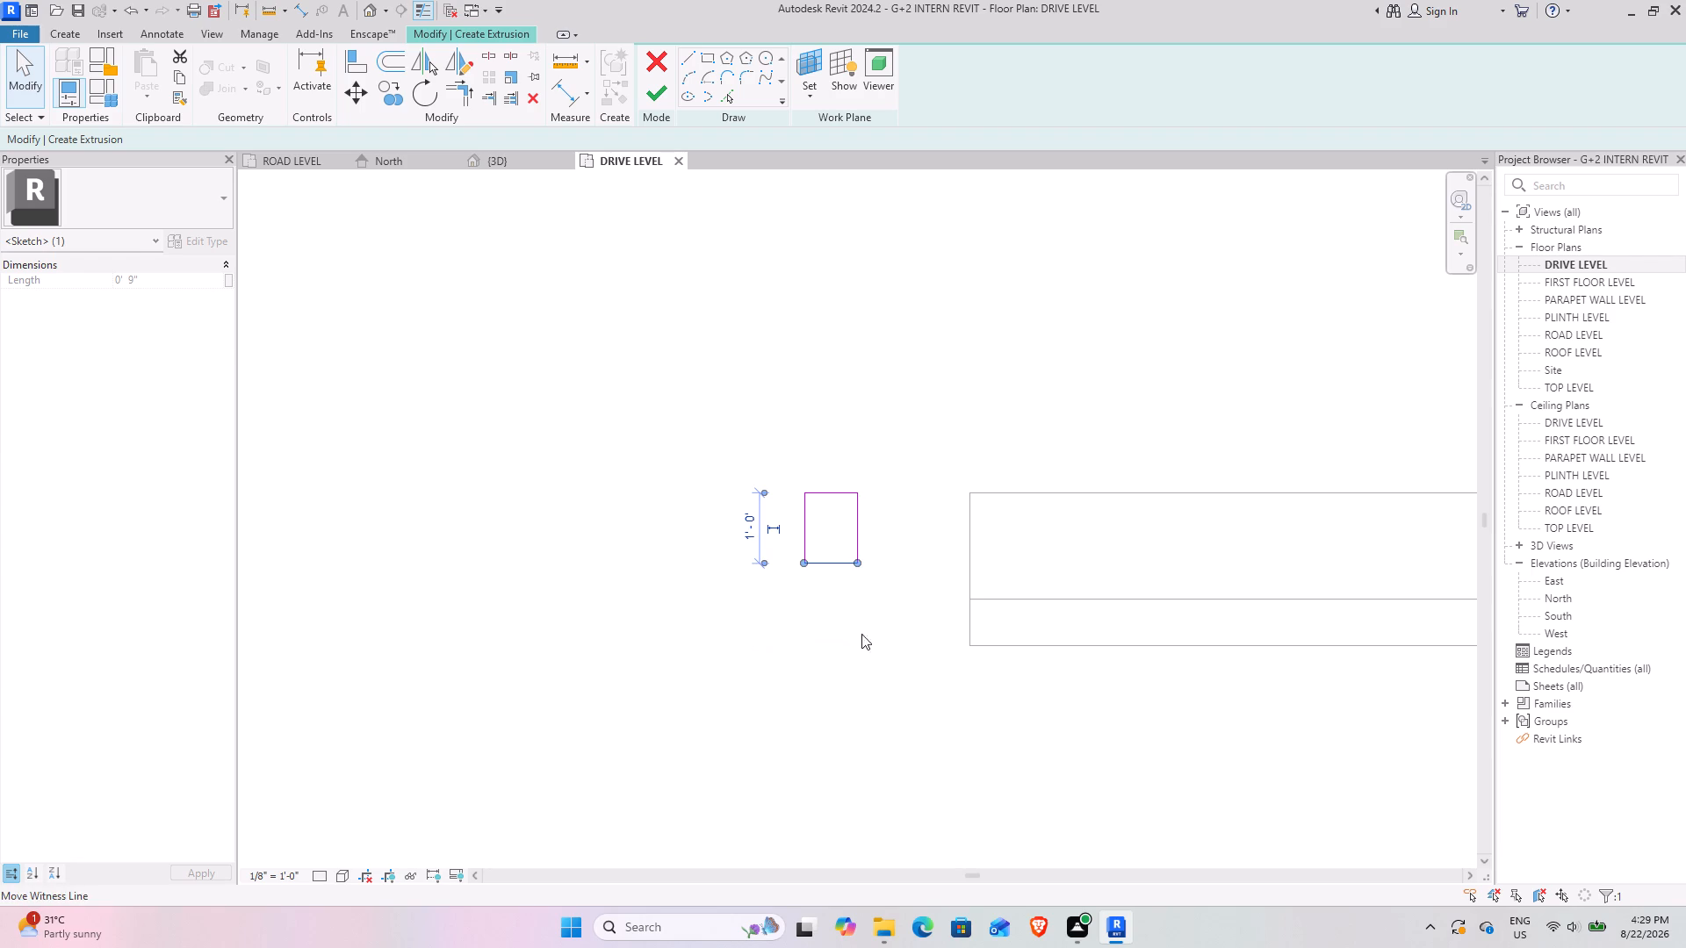
{"action": "left_click", "coordinate": [875, 639]}
Move the whole rectangle unconstrained, from its southeast corner to the southwest corner of the 8" wall.
{"action": "left_click_drag", "start_coordinate": [762, 419], "coordinate": [933, 652]}
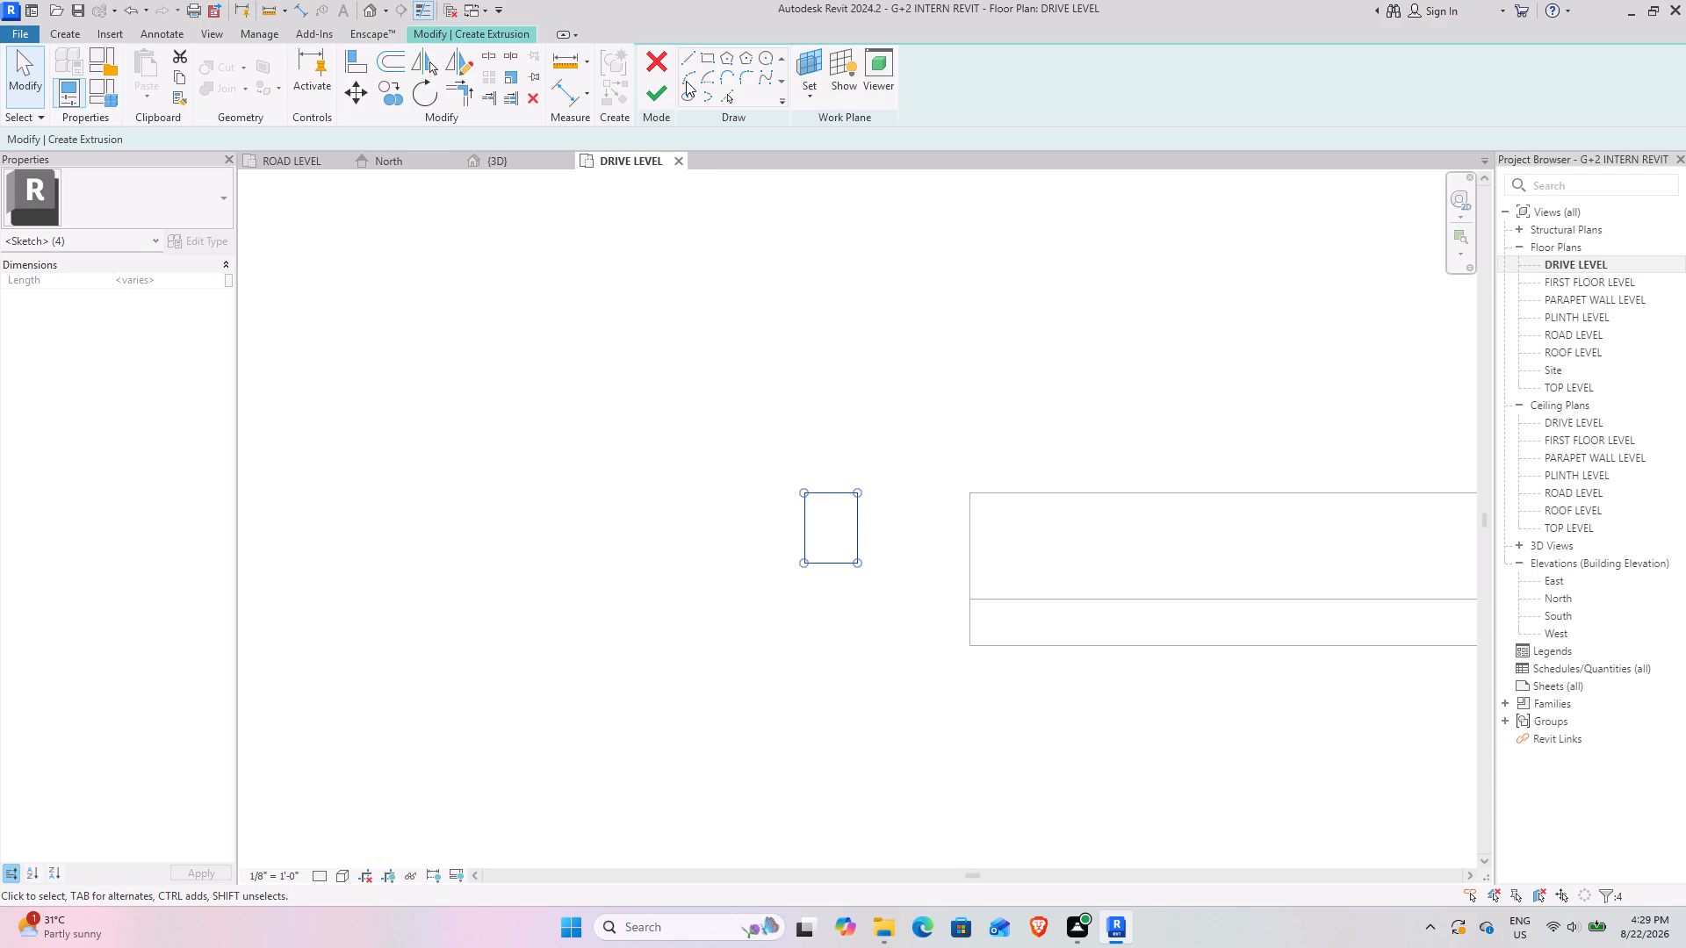
{"action": "left_click", "coordinate": [367, 93]}
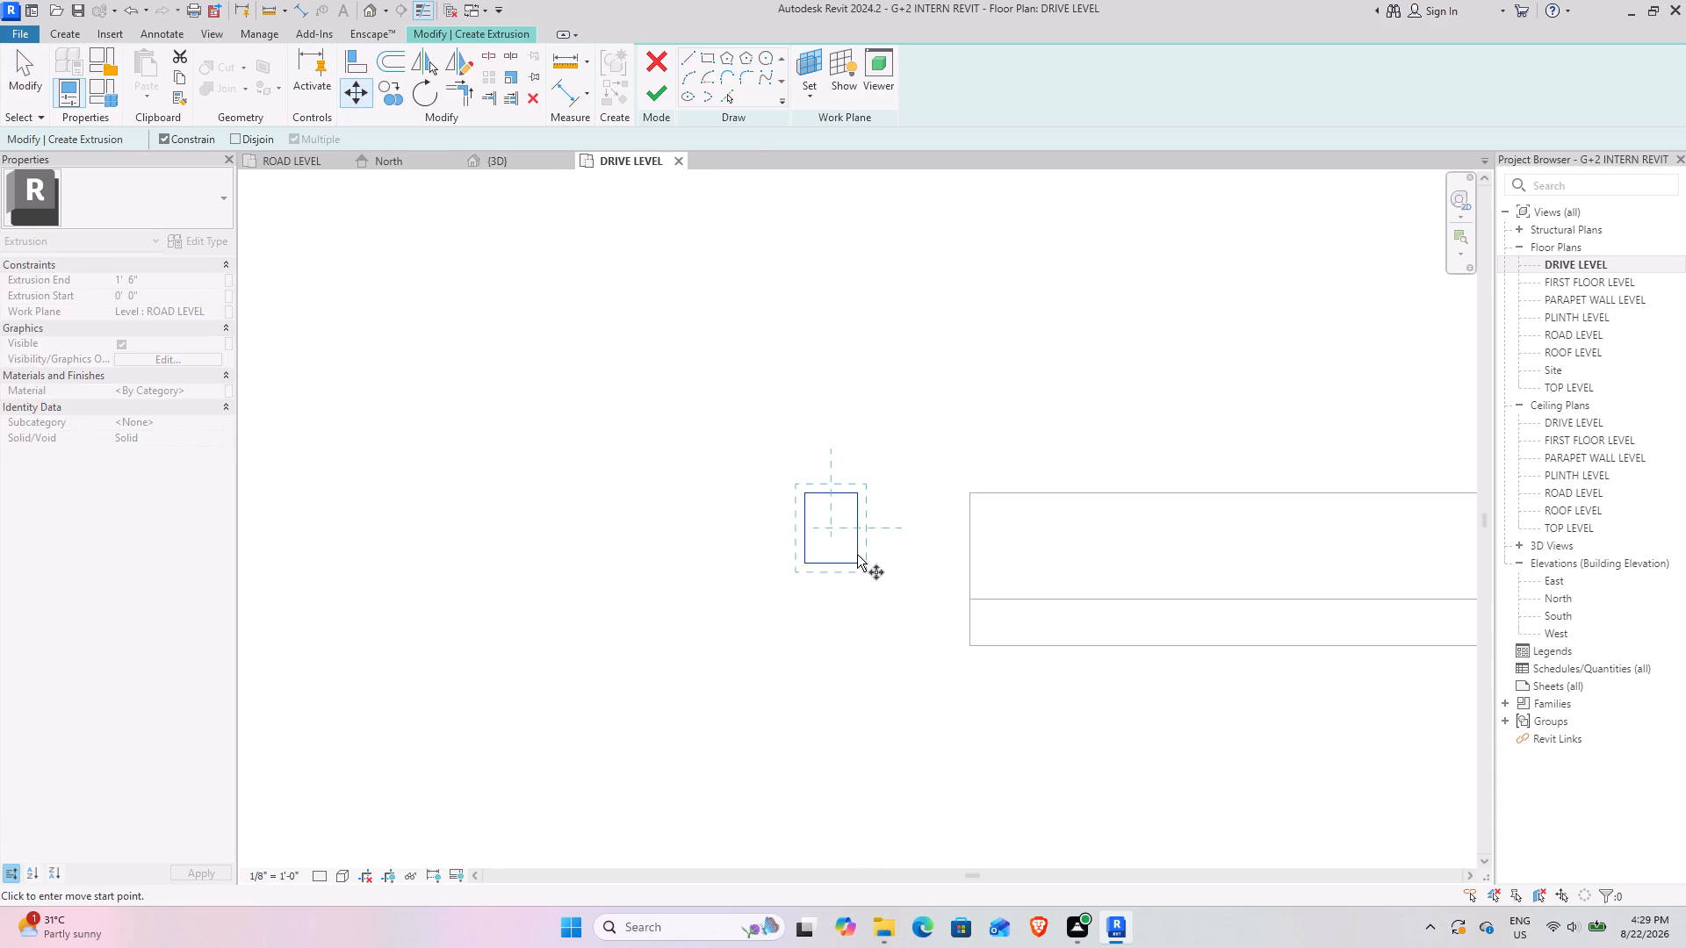
{"action": "left_click", "coordinate": [859, 565]}
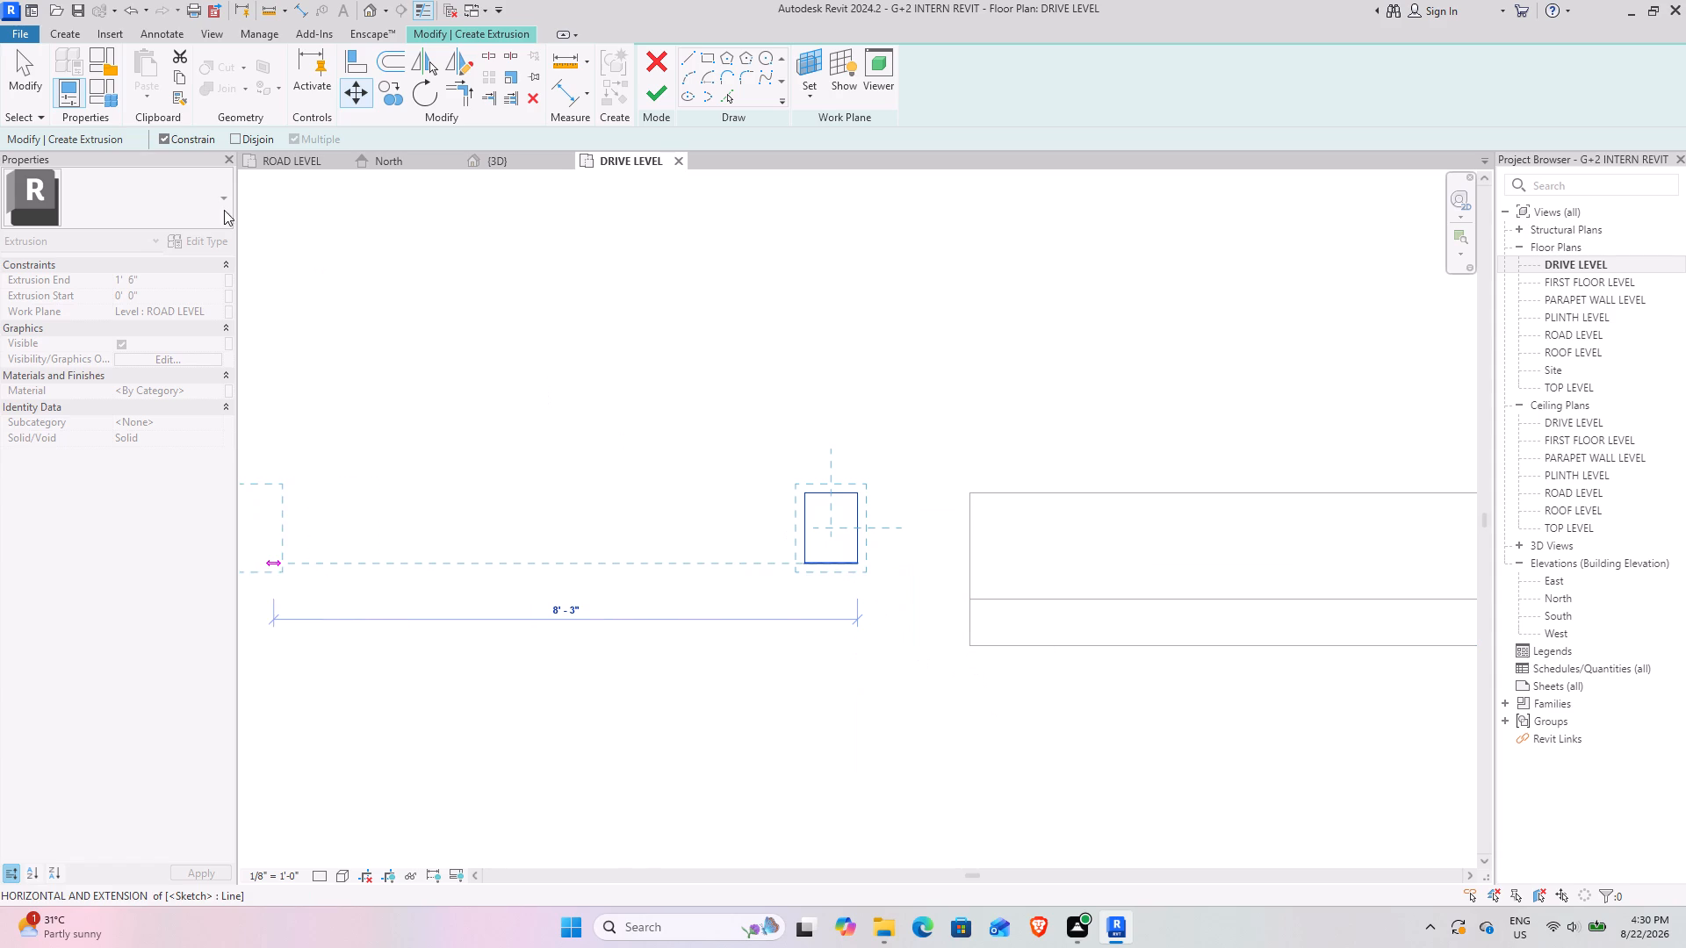
{"action": "left_click", "coordinate": [166, 131]}
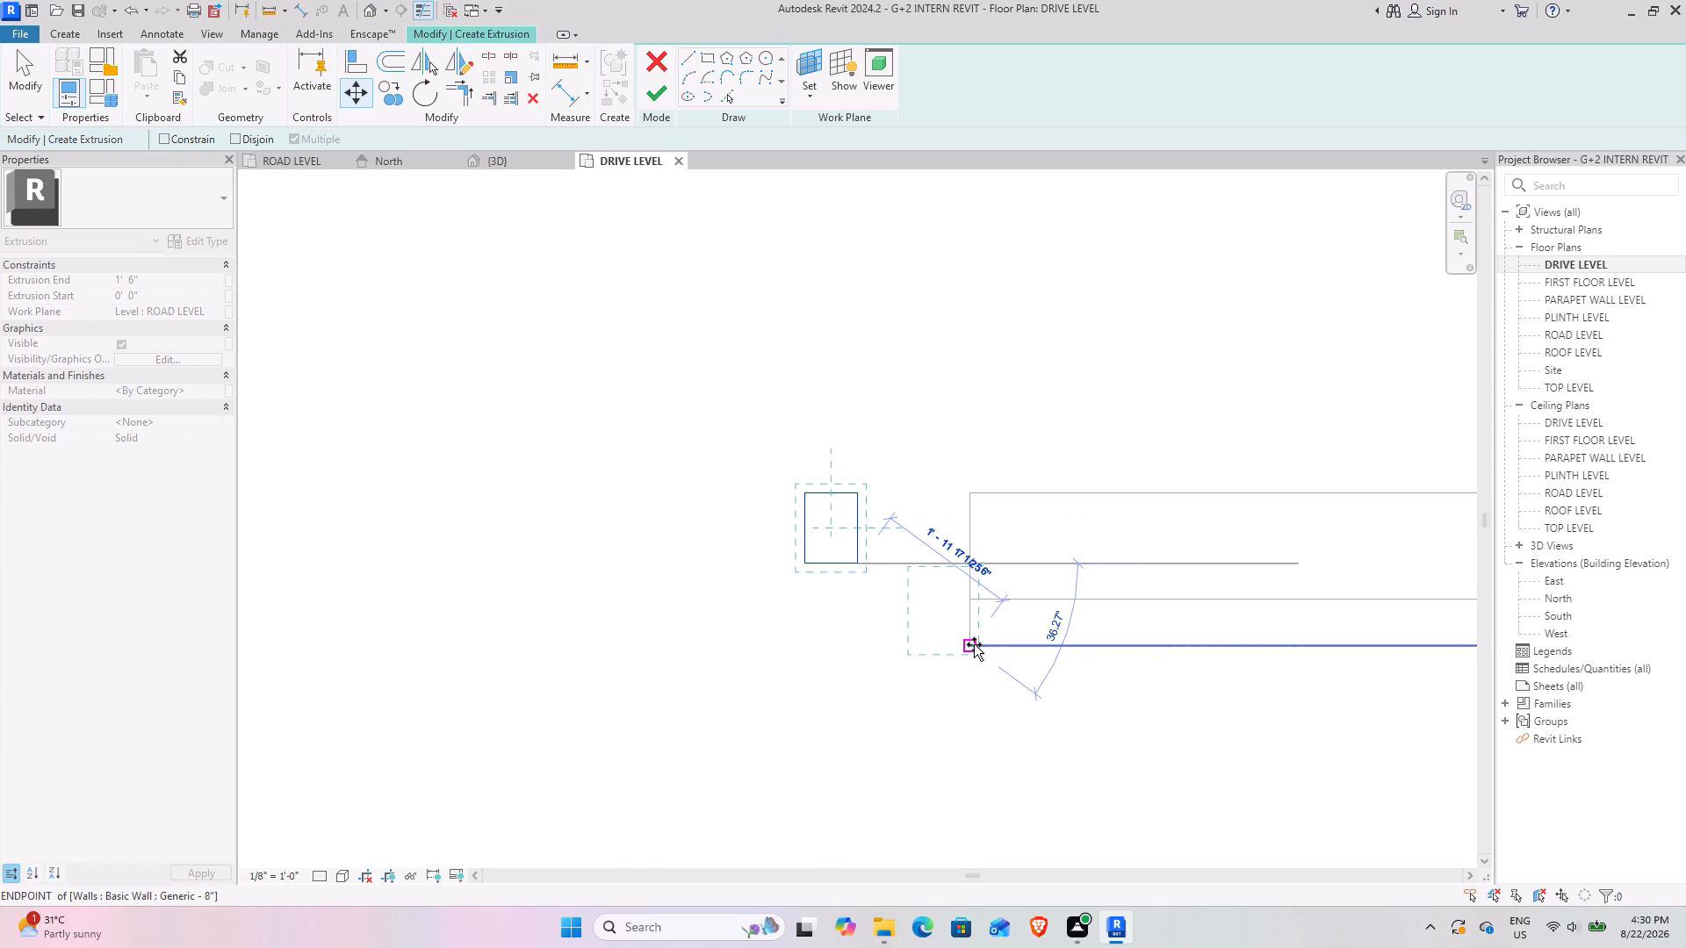
{"action": "left_click", "coordinate": [974, 644]}
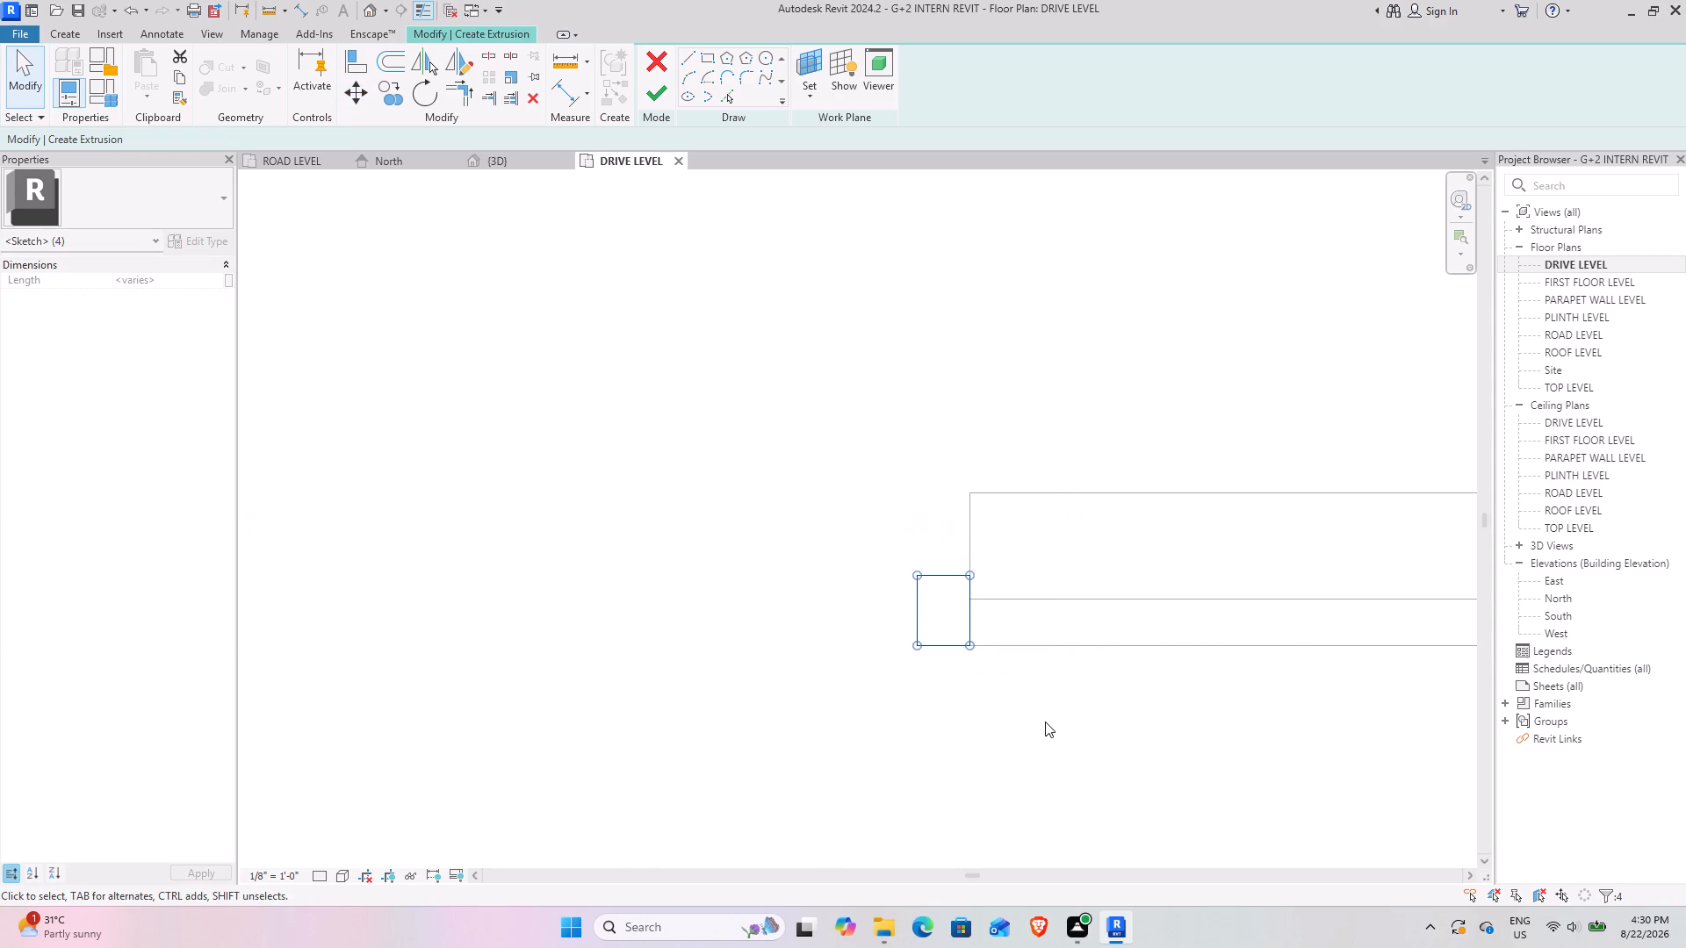
{"action": "key", "text": "Escape"}
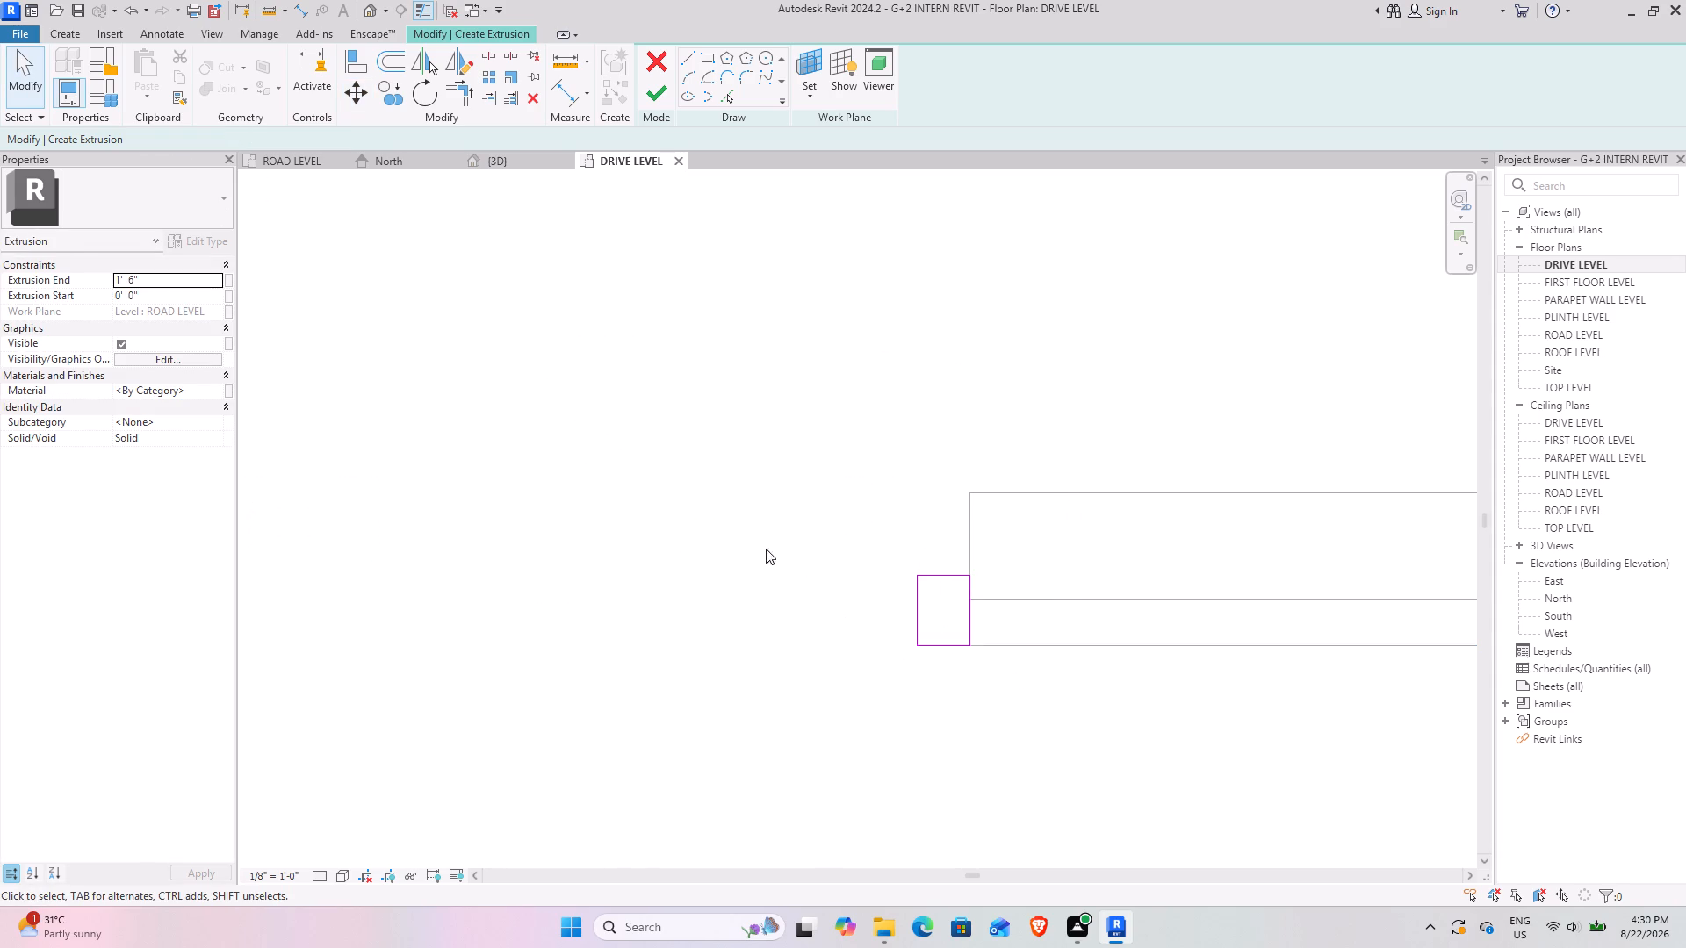
{"action": "scroll", "coordinate": [878, 577], "scroll_direction": "down", "scroll_amount": 4}
{"action": "middle_click_drag", "start_coordinate": [788, 562], "coordinate": [930, 562]}
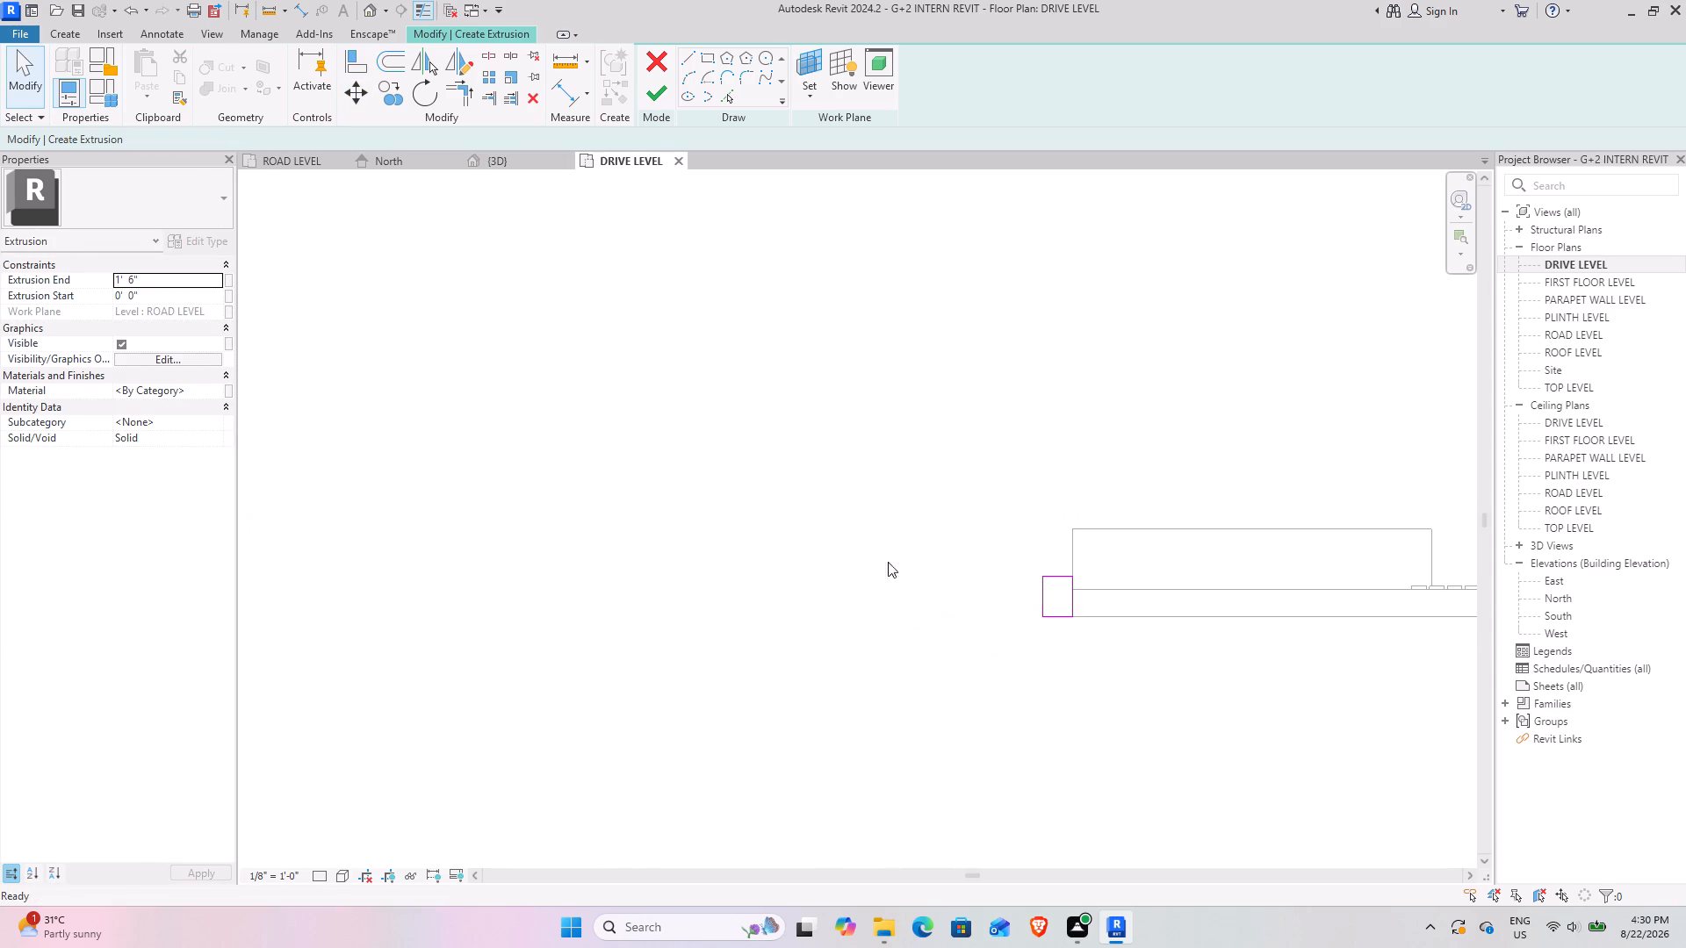
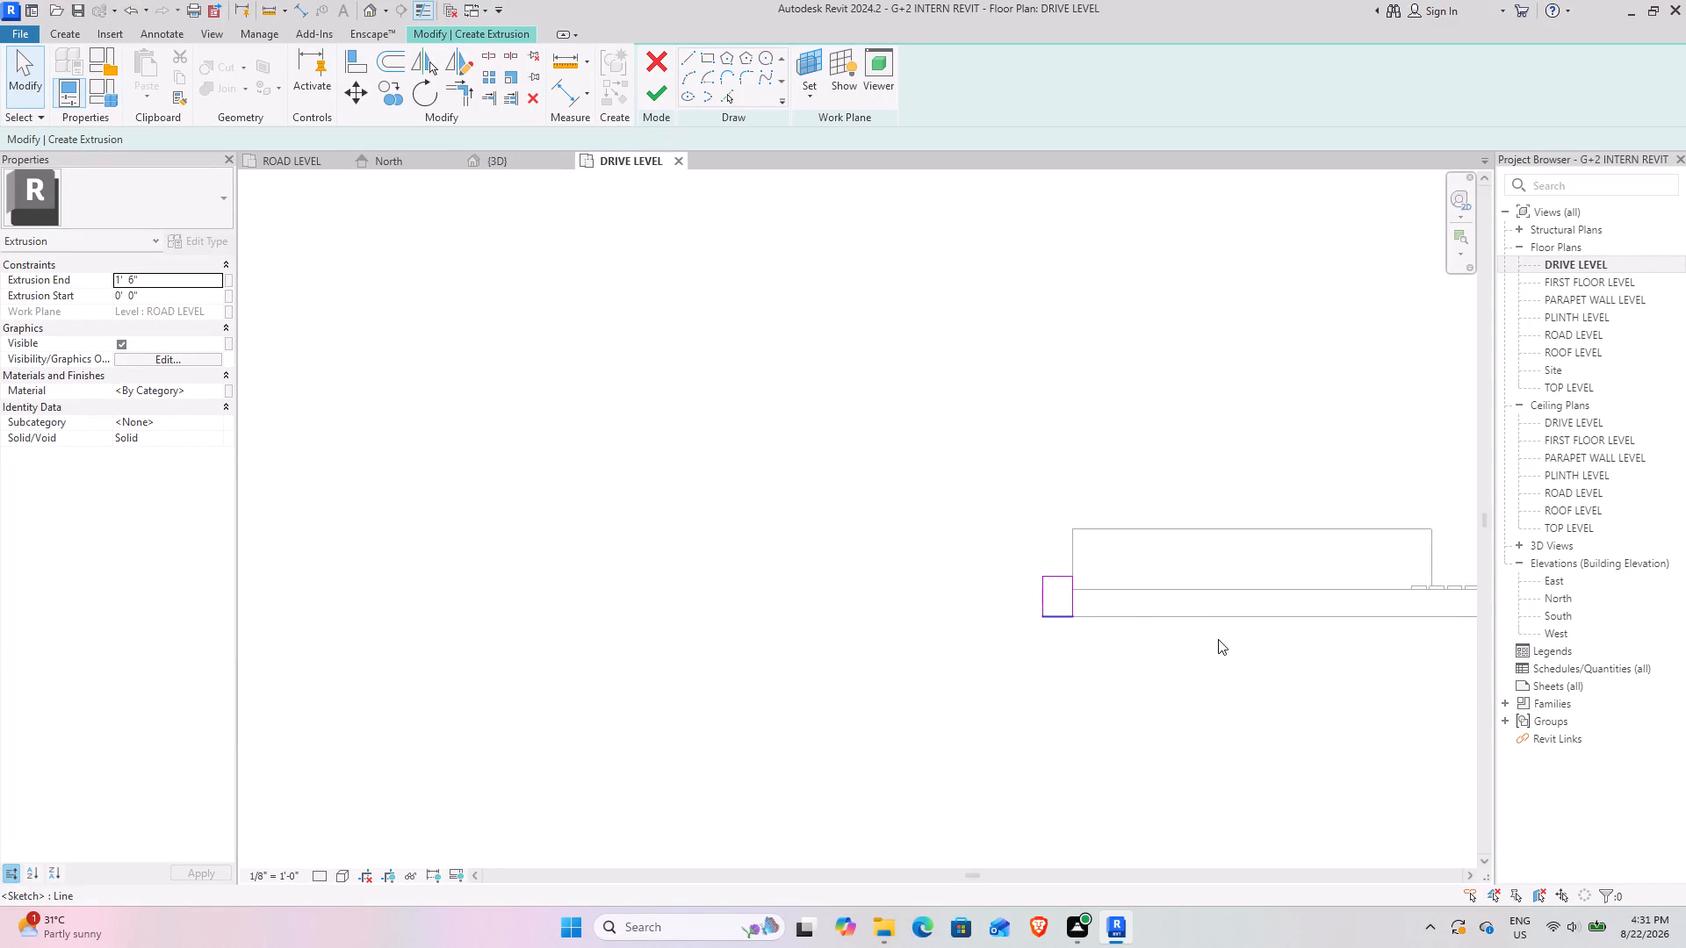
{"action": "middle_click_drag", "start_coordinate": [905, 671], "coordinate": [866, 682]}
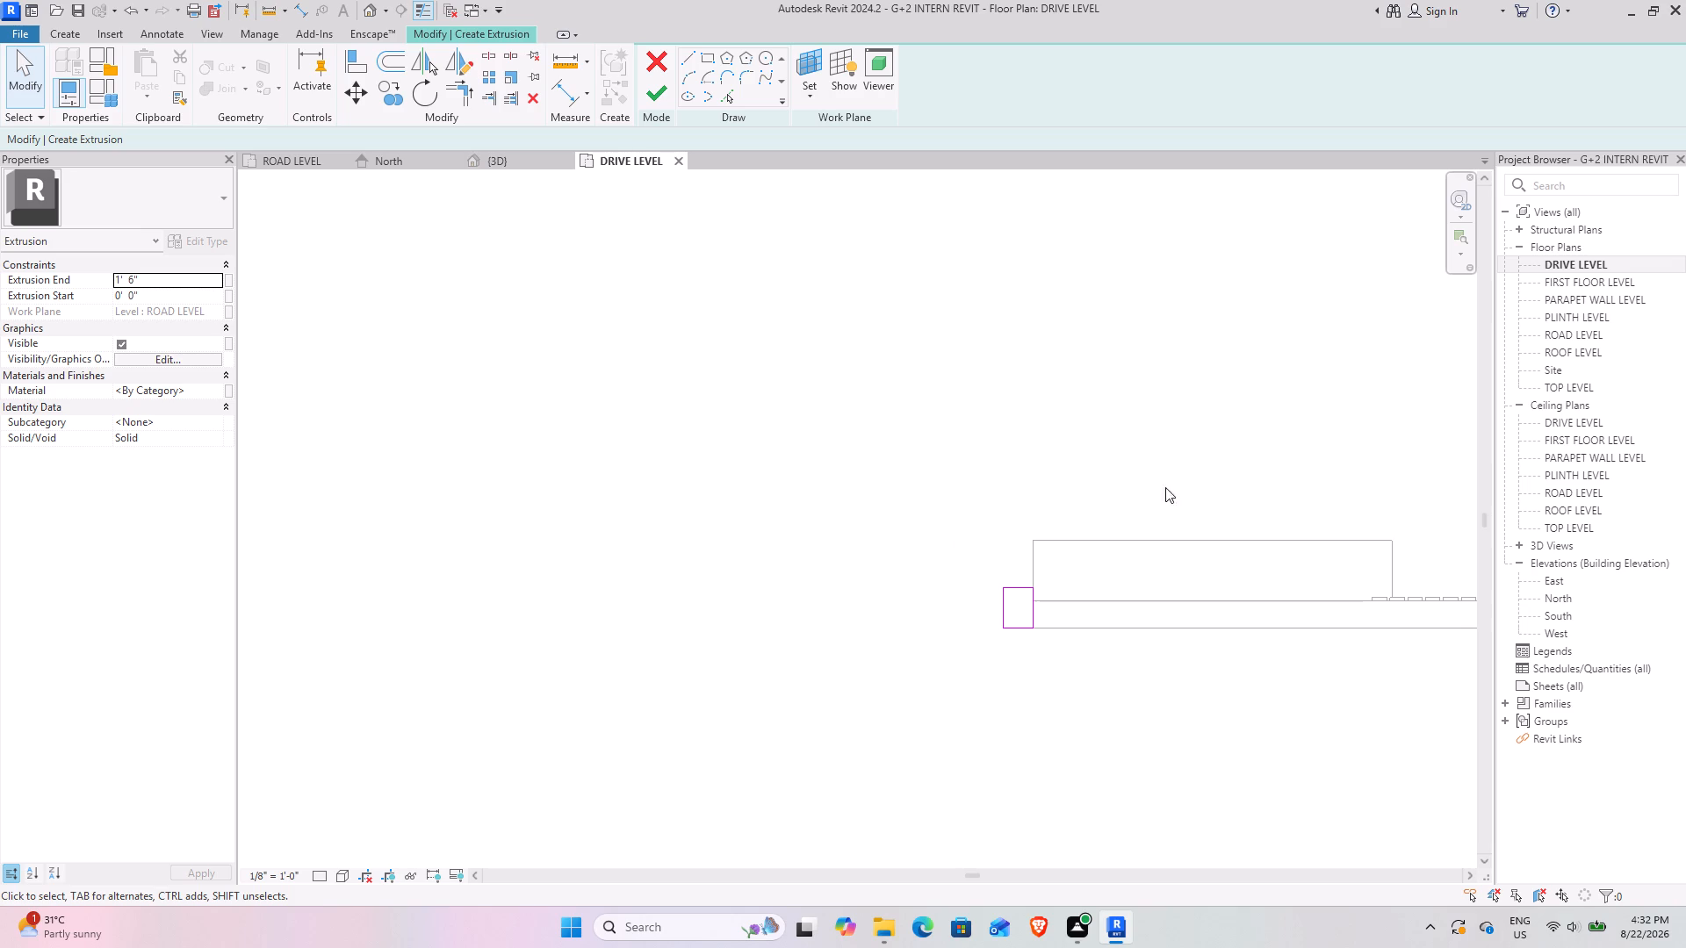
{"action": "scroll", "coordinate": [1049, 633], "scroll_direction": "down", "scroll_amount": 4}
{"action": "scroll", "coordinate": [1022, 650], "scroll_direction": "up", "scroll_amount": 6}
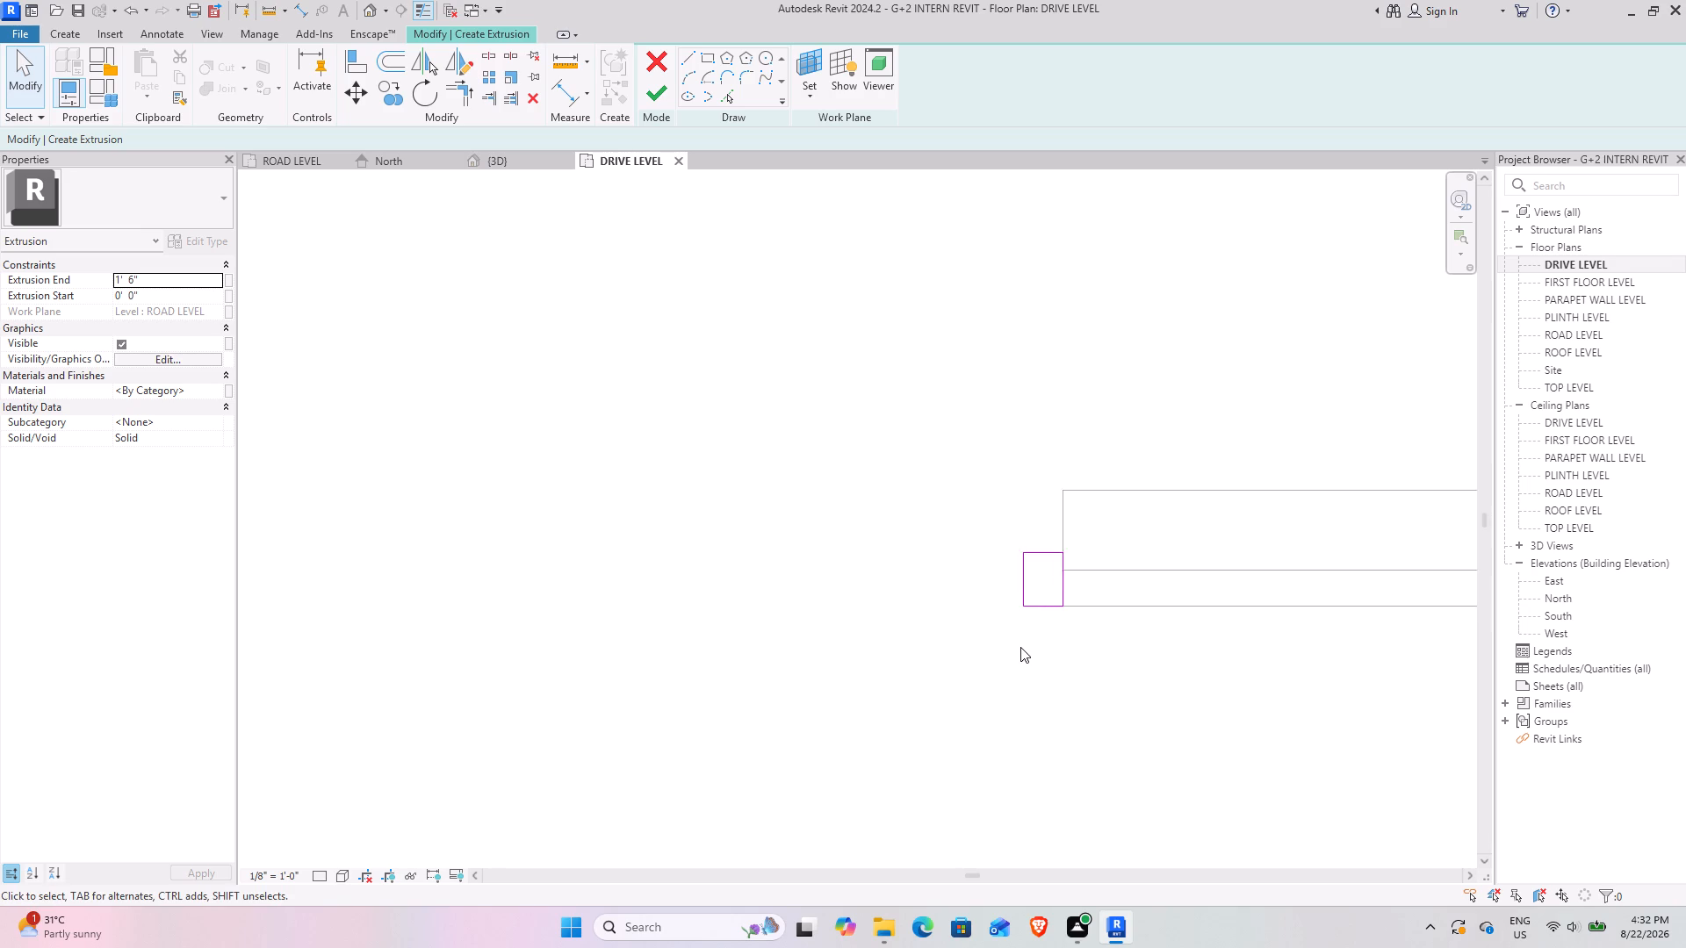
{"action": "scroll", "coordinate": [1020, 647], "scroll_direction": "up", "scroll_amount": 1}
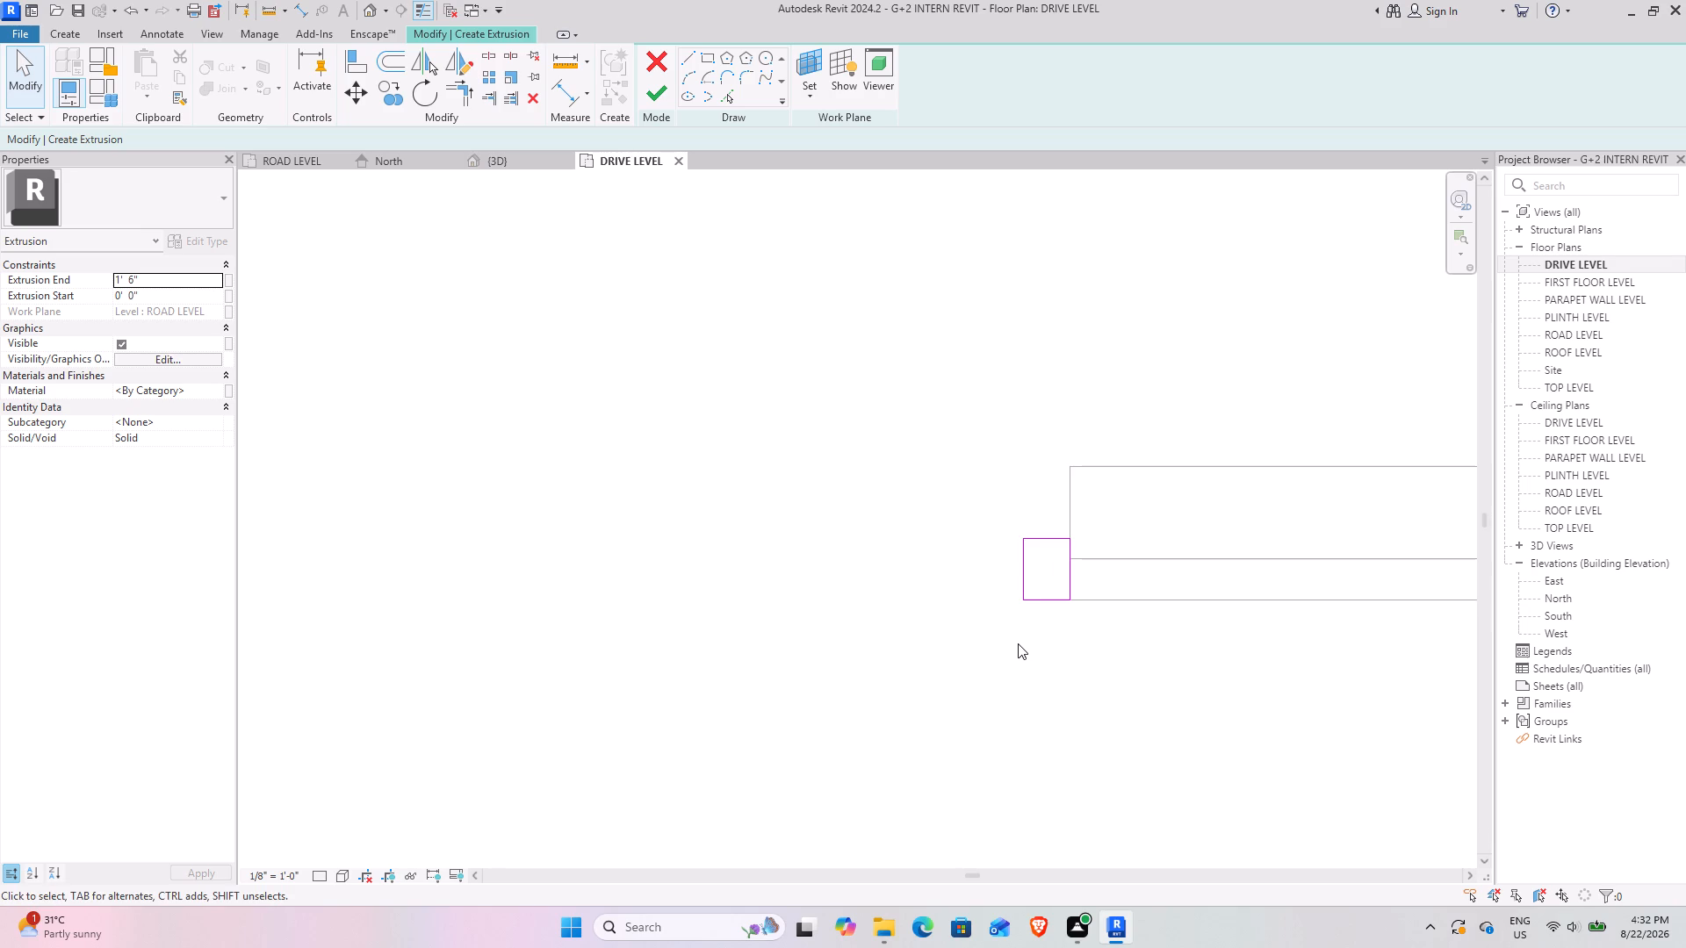
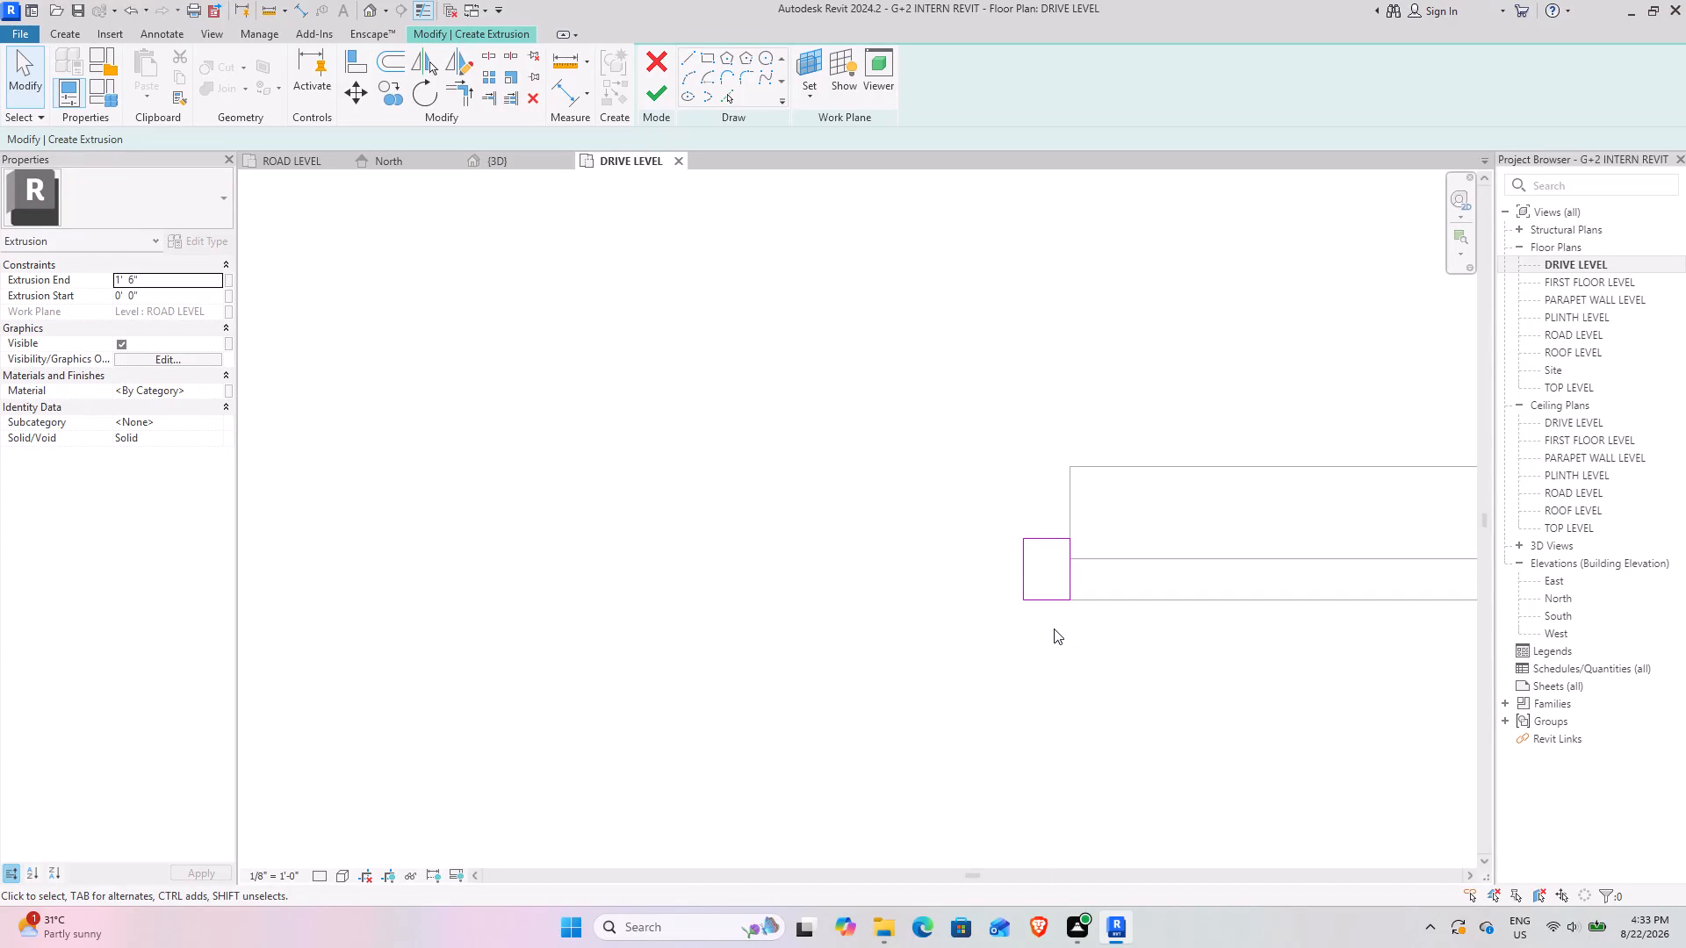
Finish the rectangular extrusion sketch at the wall's end and complete the in-place model.
{"action": "left_click", "coordinate": [175, 285]}
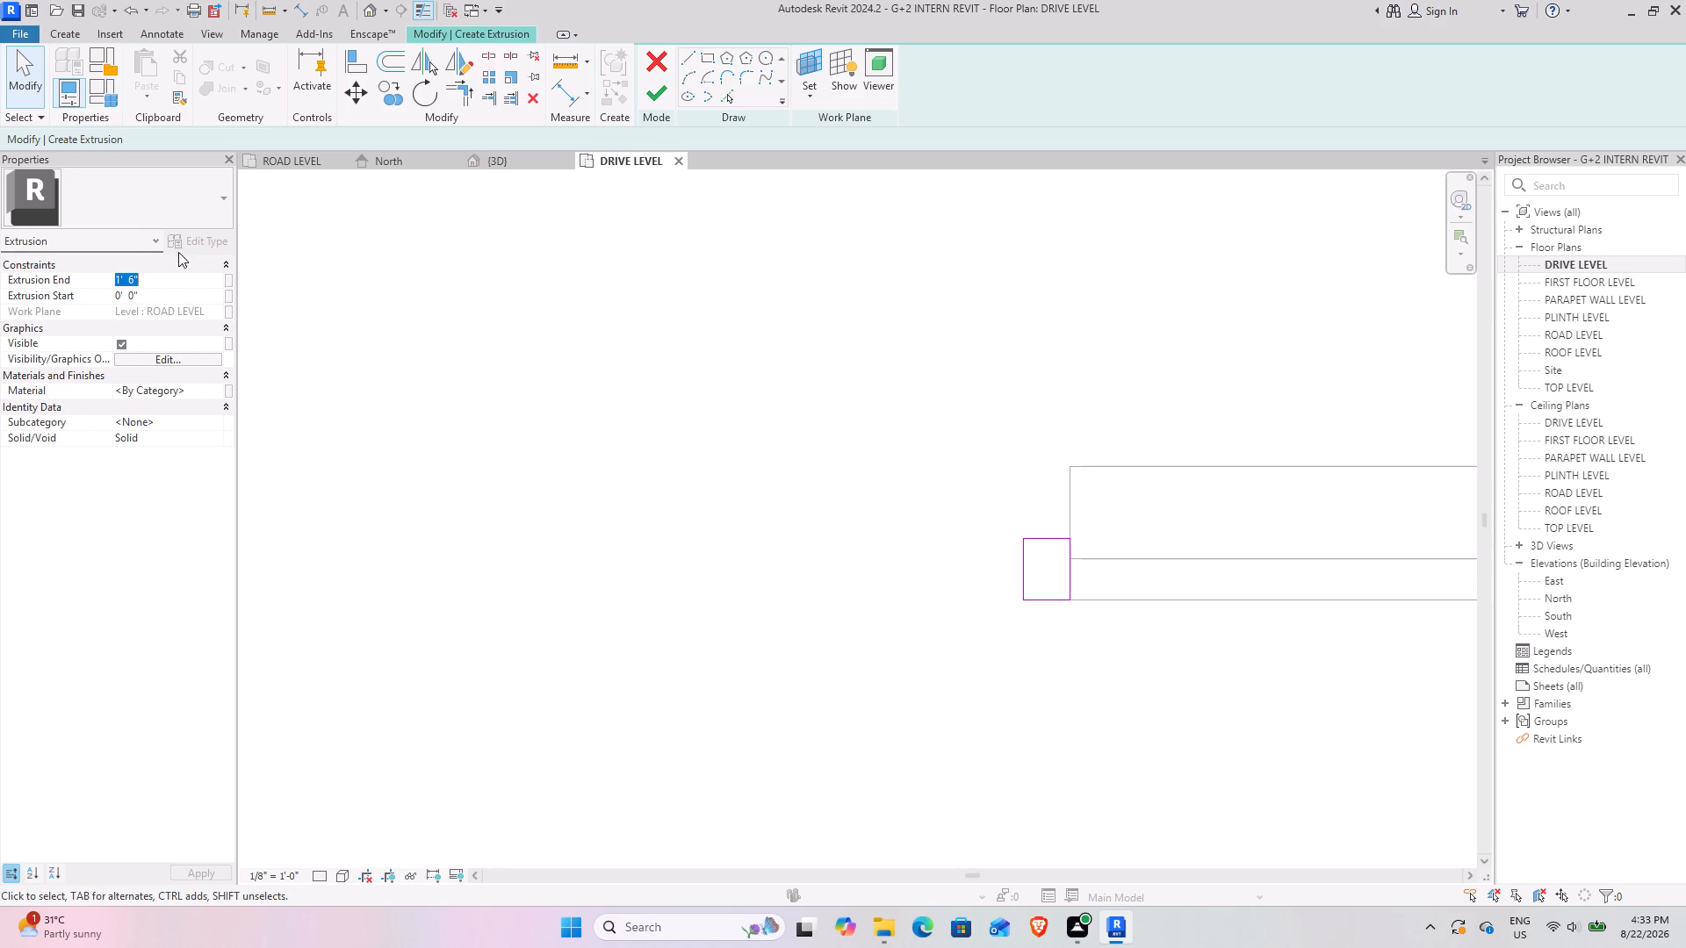
{"action": "left_click", "coordinate": [651, 106]}
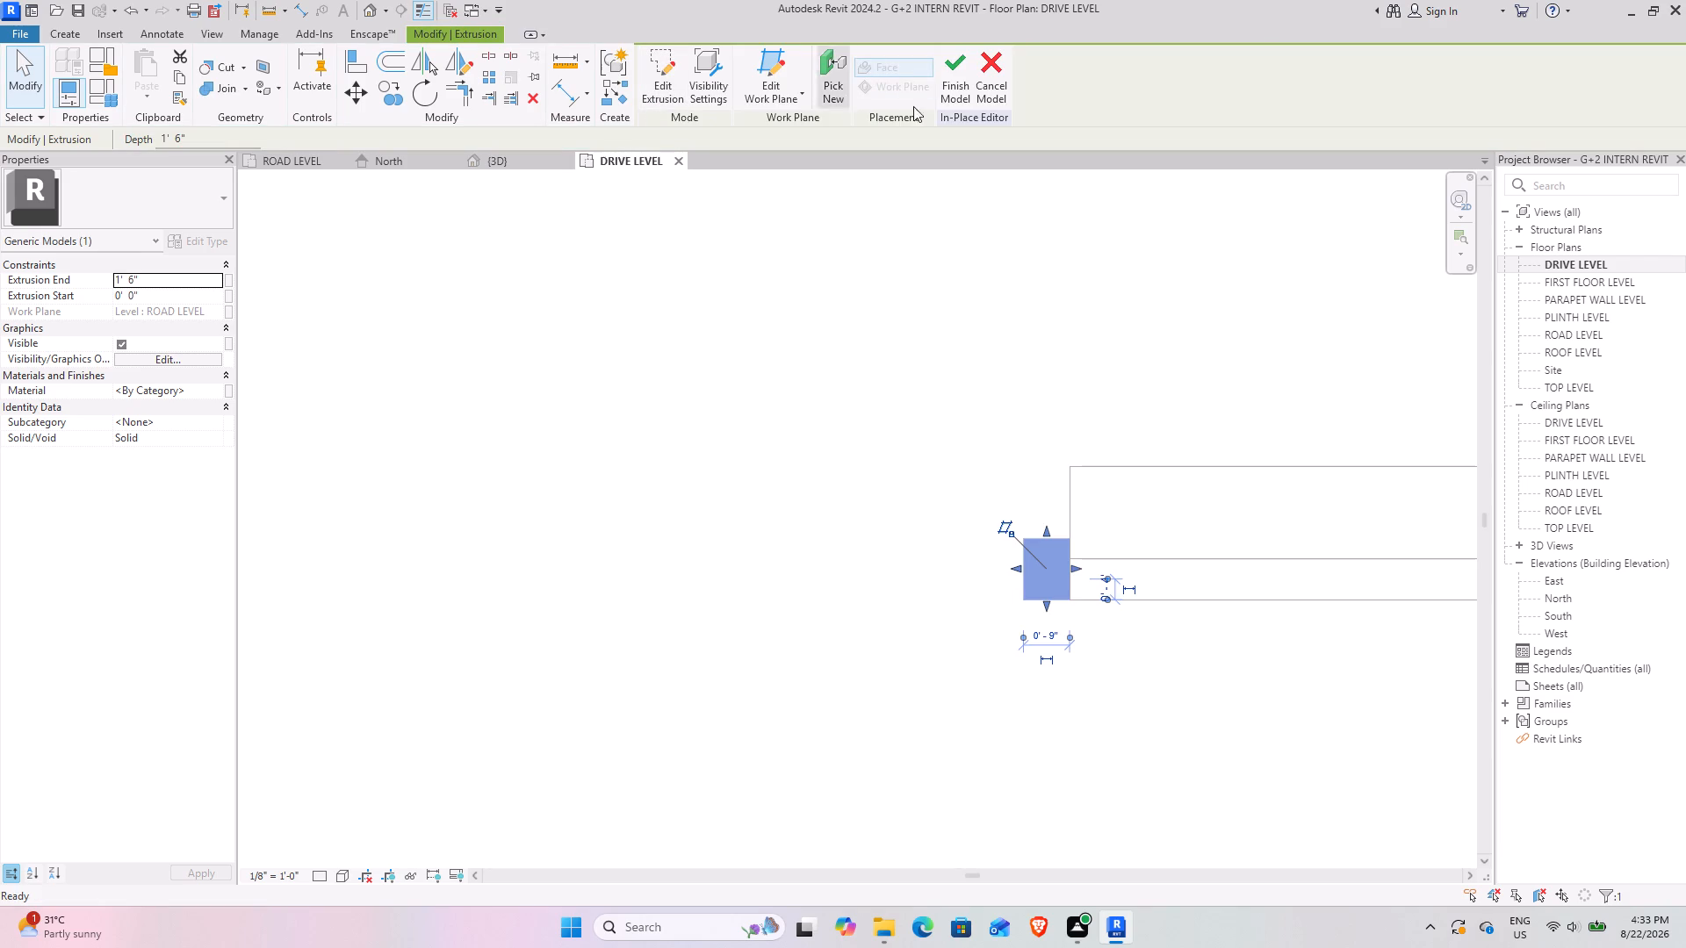
{"action": "left_click", "coordinate": [964, 105]}
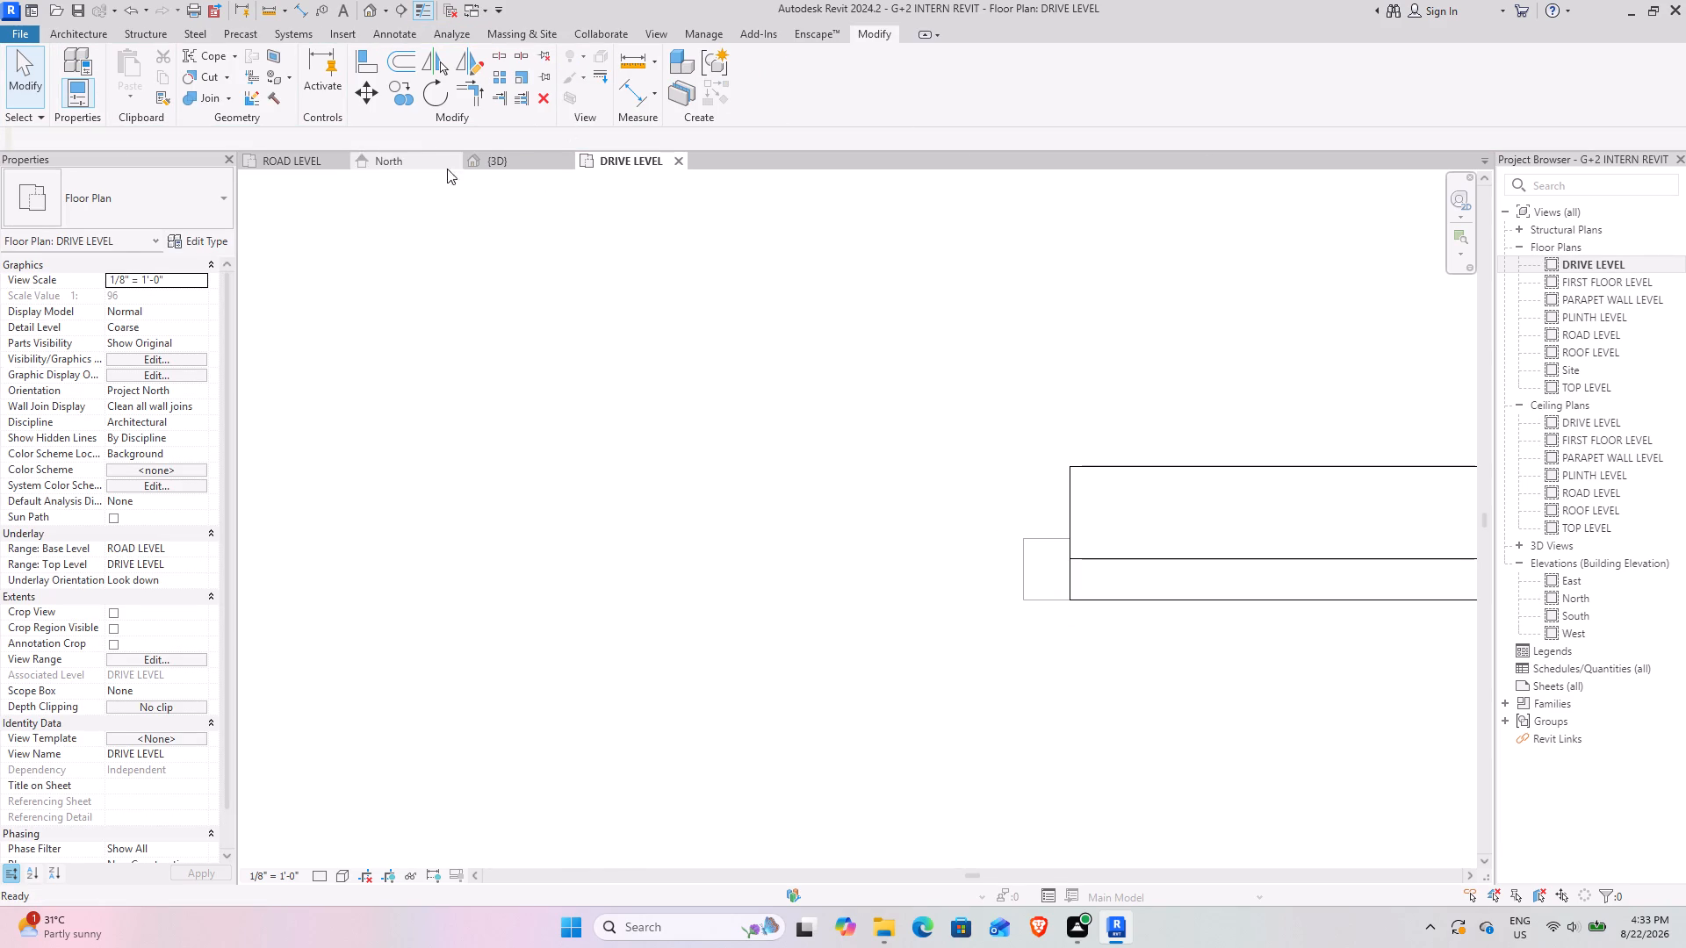
Reopen the small block at the wall's end for in-place editing in the 3D view.
{"action": "left_click", "coordinate": [524, 161]}
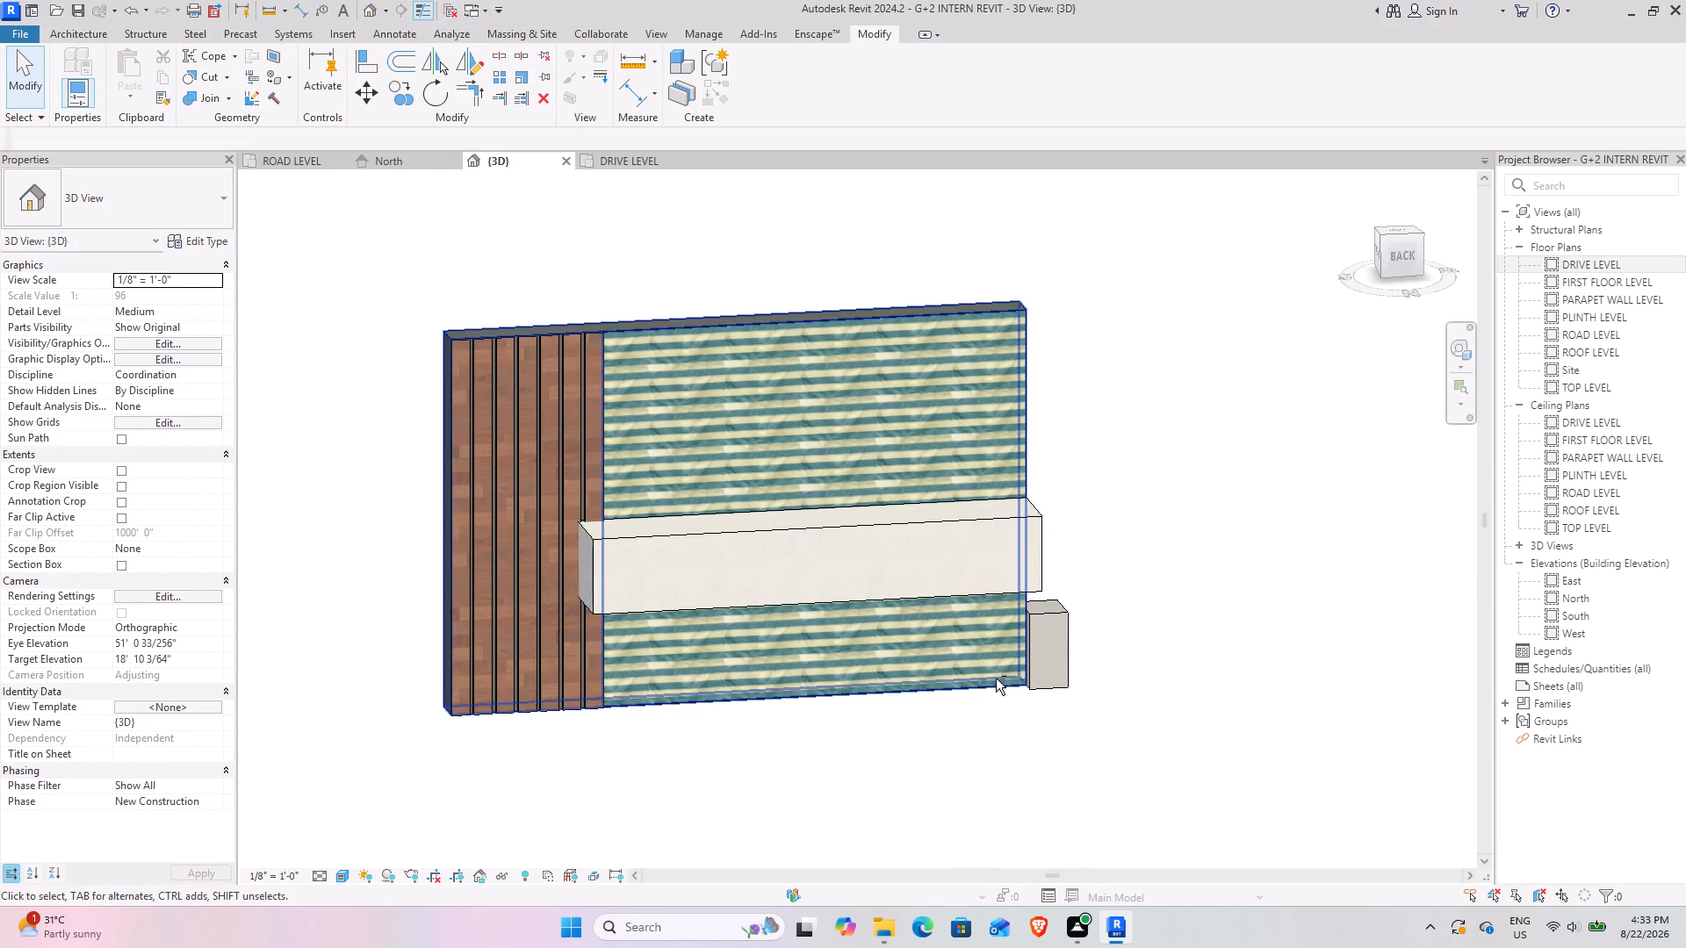
{"action": "middle_click_drag", "start_coordinate": [992, 679], "coordinate": [969, 667], "text": "shift"}
{"action": "middle_click_drag", "start_coordinate": [1149, 692], "coordinate": [1029, 658]}
{"action": "middle_click_drag", "start_coordinate": [1243, 687], "coordinate": [797, 513]}
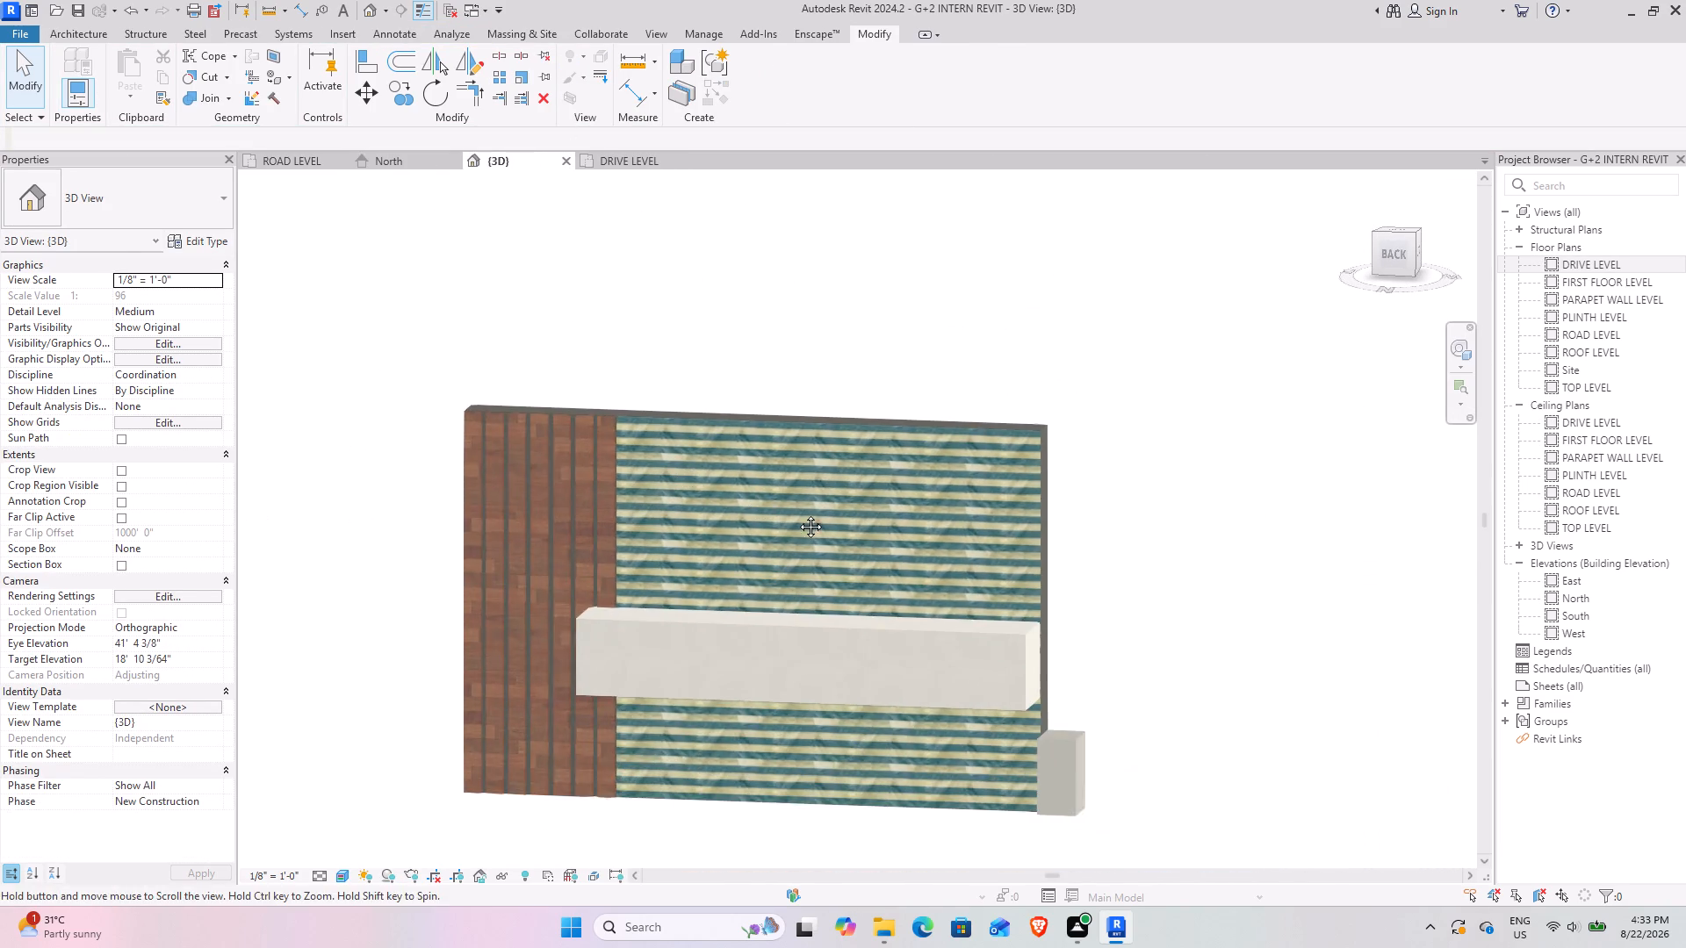
{"action": "middle_click_drag", "start_coordinate": [797, 513], "coordinate": [784, 508]}
{"action": "middle_click_drag", "start_coordinate": [890, 642], "coordinate": [906, 648], "text": "shift"}
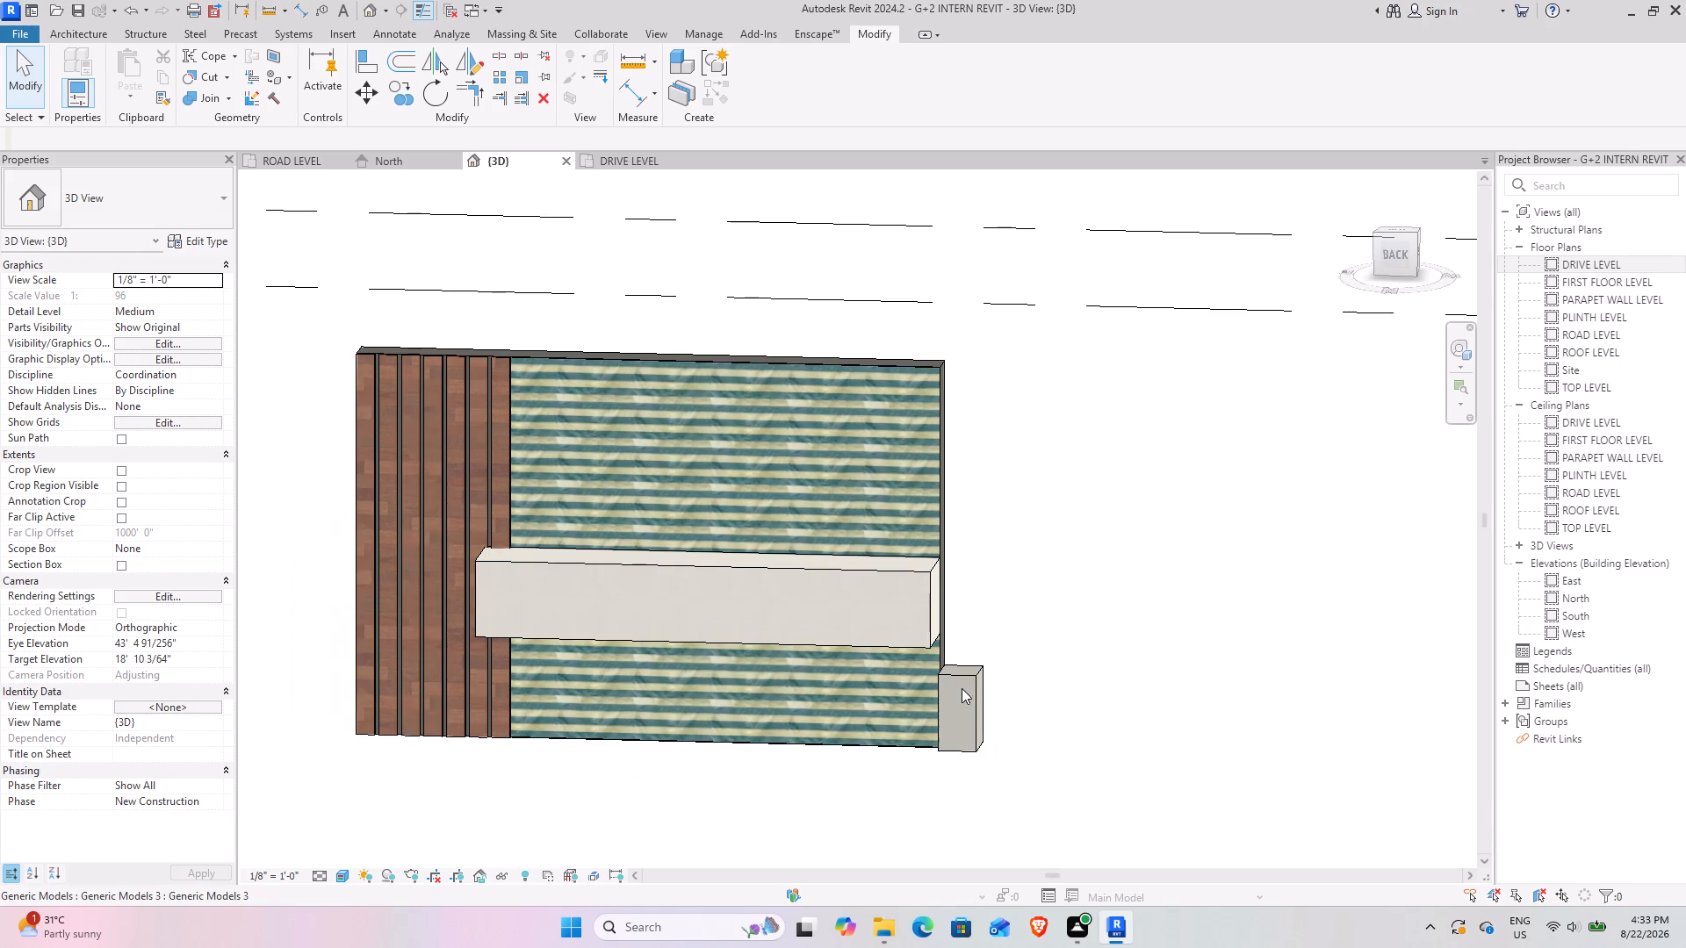
{"action": "left_click", "coordinate": [968, 677]}
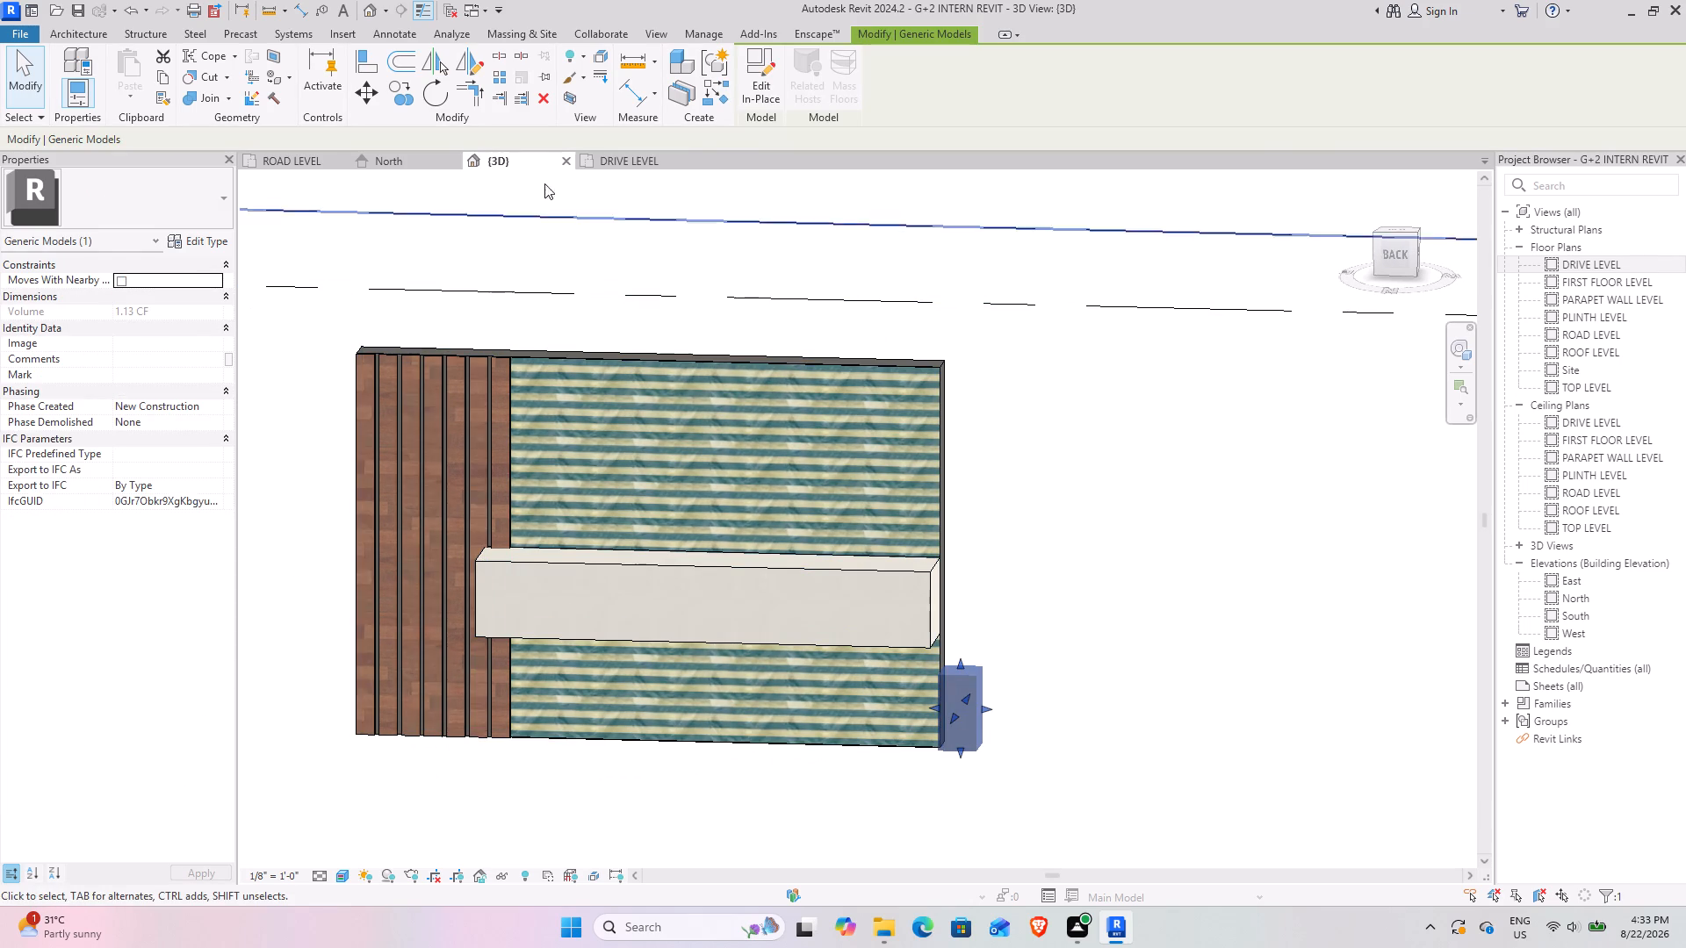
{"action": "left_click", "coordinate": [772, 74]}
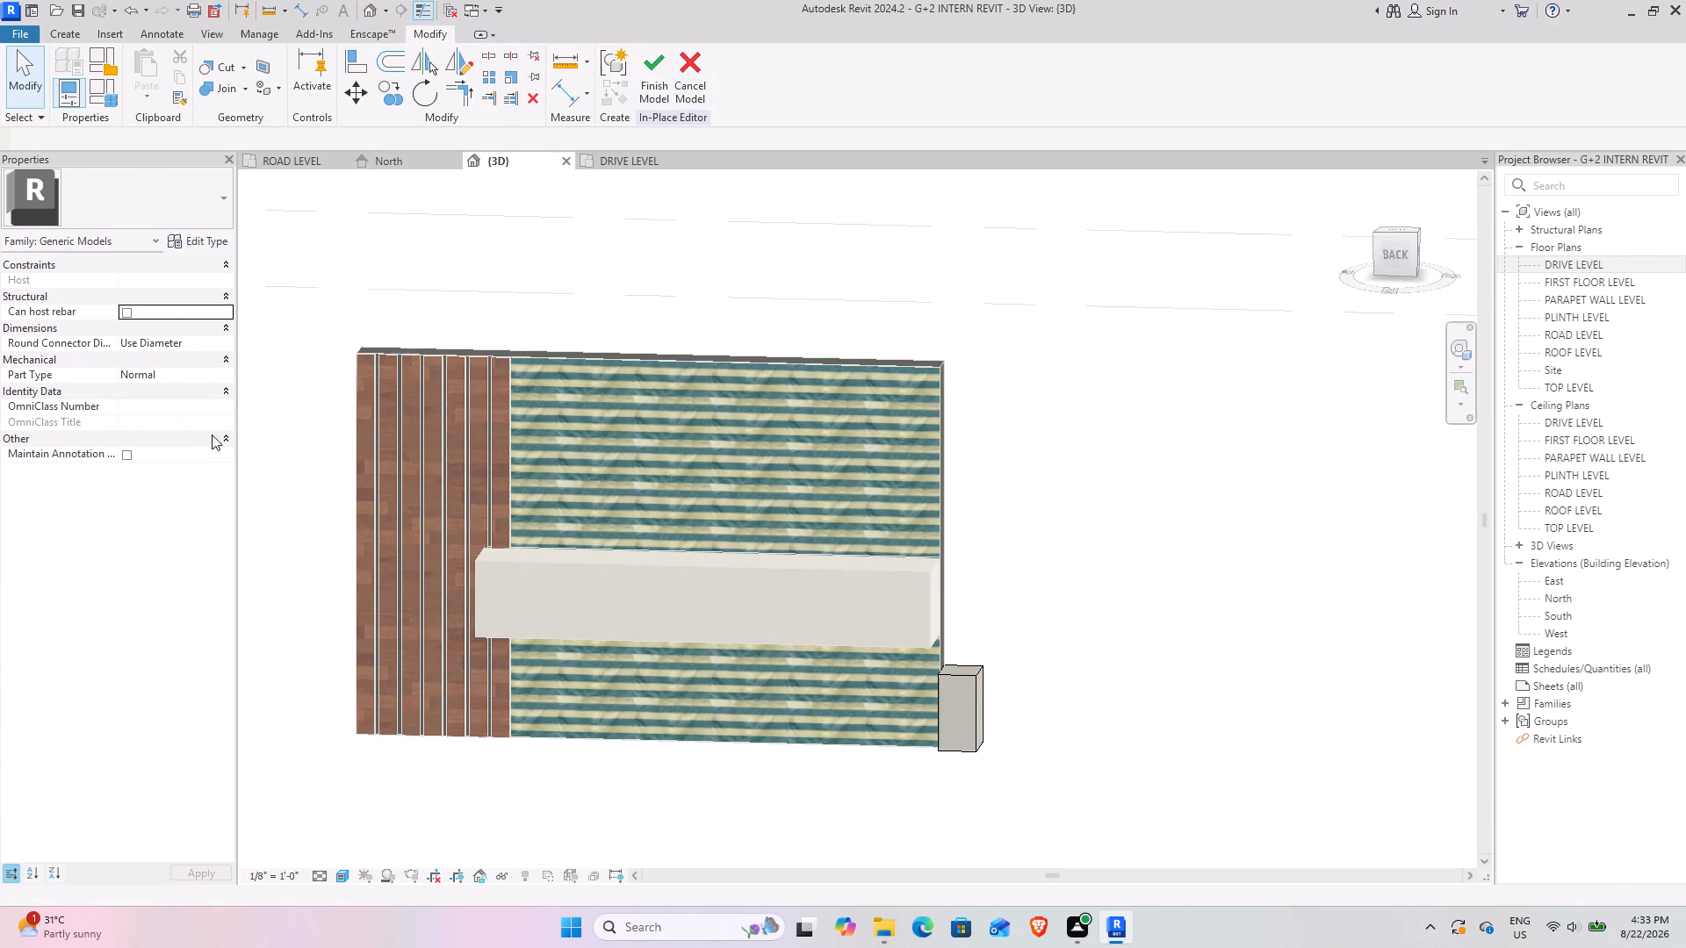
Seen squarely from the back, stretch the extrusion's top up to the wall's top edge, about 7' 6" high.
{"action": "left_click", "coordinate": [953, 690]}
{"action": "left_click", "coordinate": [980, 667]}
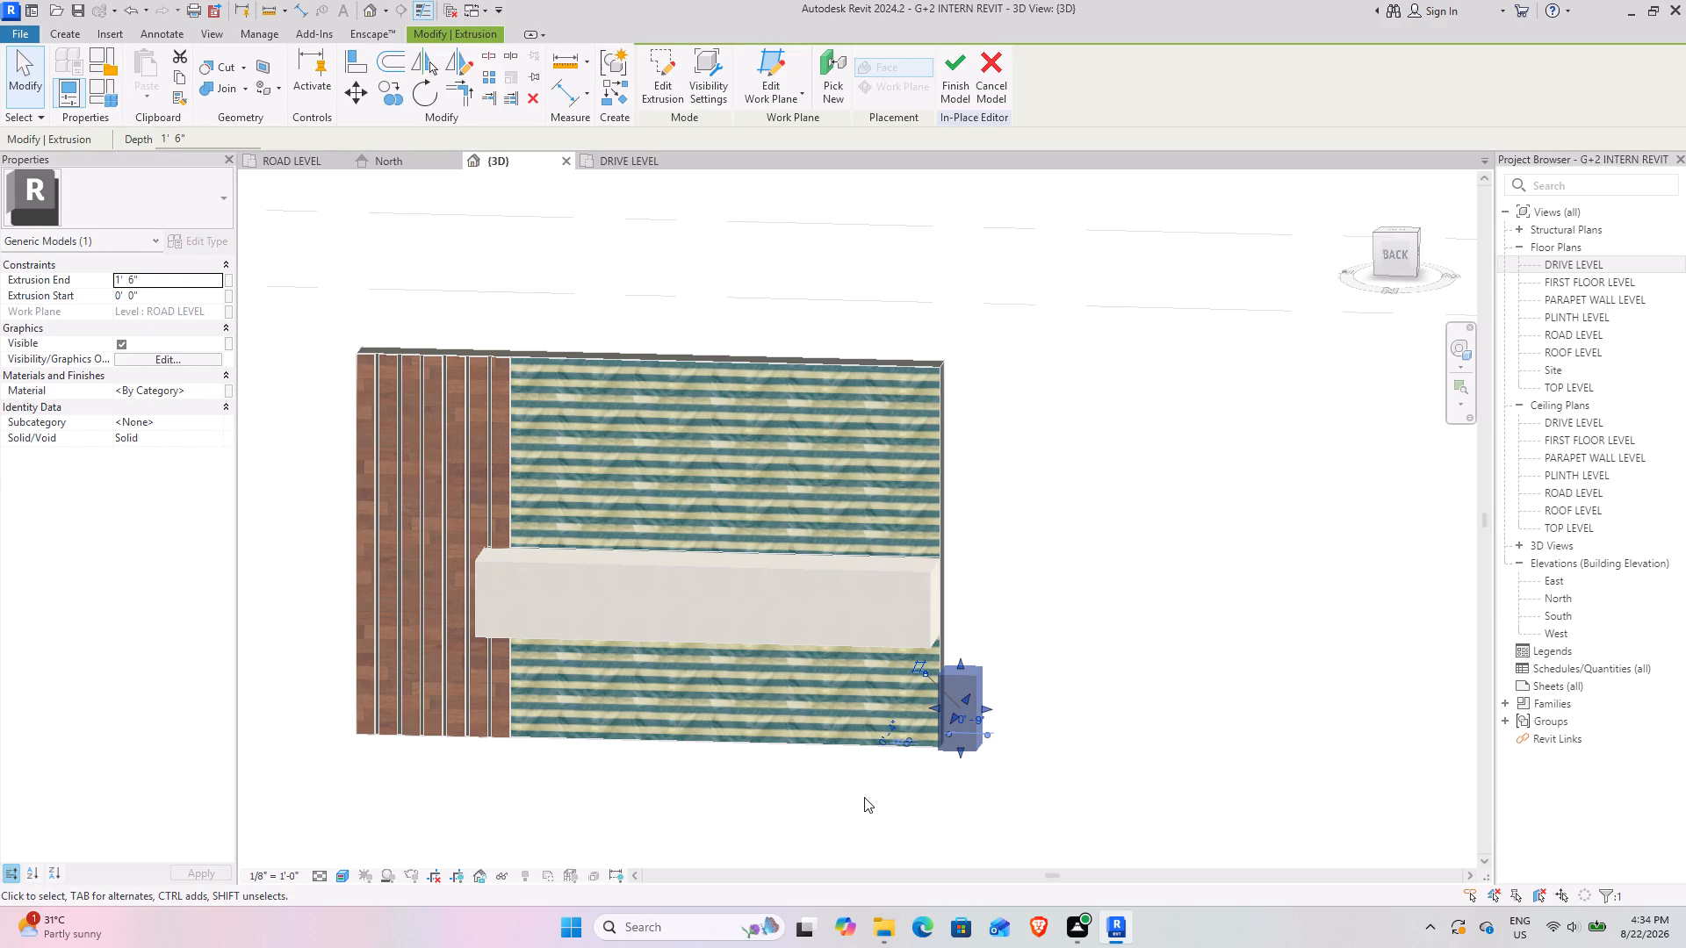
{"action": "scroll", "coordinate": [862, 795], "scroll_direction": "up", "scroll_amount": 2}
{"action": "scroll", "coordinate": [861, 795], "scroll_direction": "down", "scroll_amount": 3}
{"action": "middle_click_drag", "start_coordinate": [859, 794], "coordinate": [969, 664], "text": "shift"}
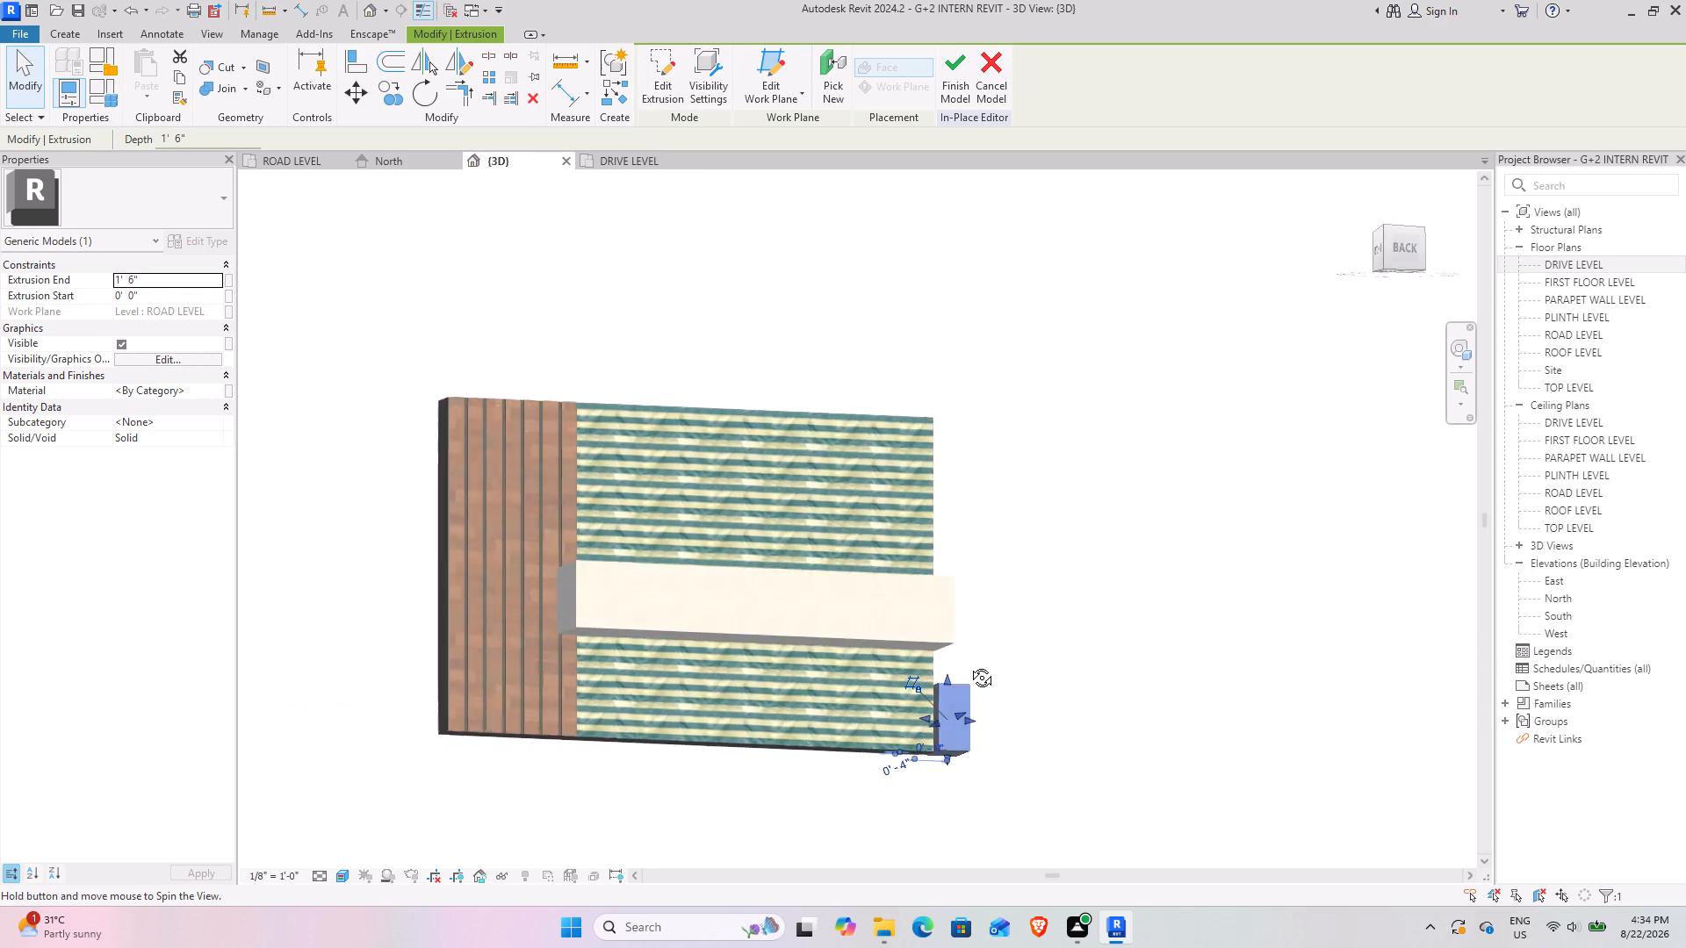
{"action": "middle_click_drag", "start_coordinate": [969, 664], "coordinate": [892, 779], "text": "shift"}
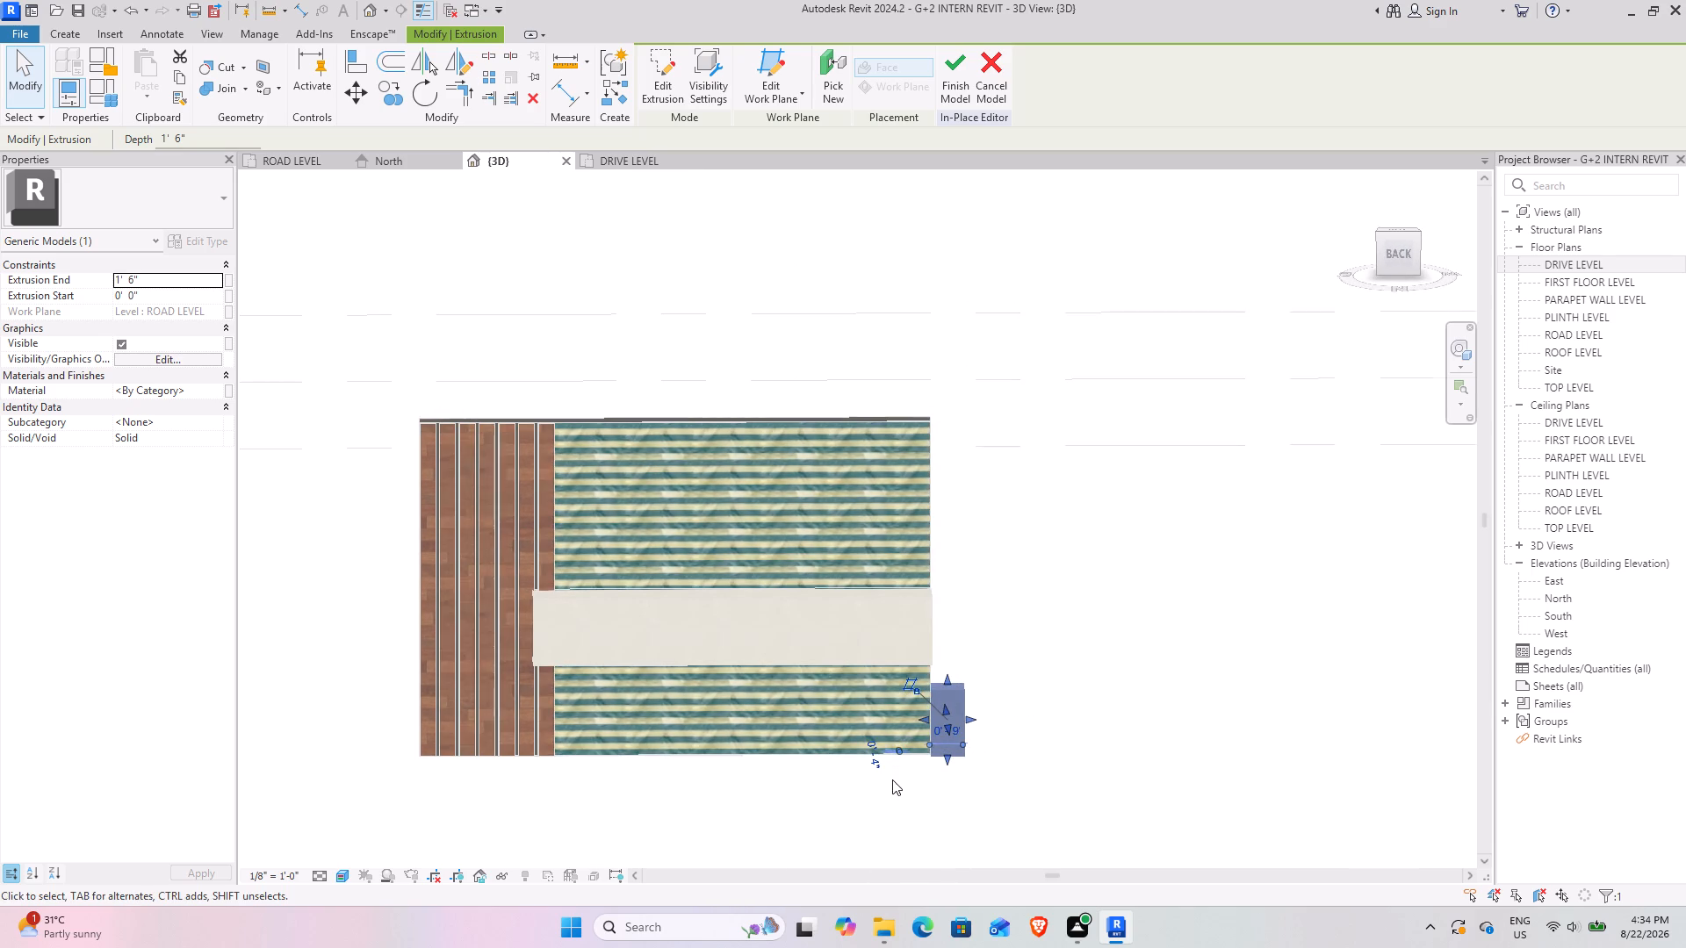
{"action": "middle_click_drag", "start_coordinate": [818, 699], "coordinate": [819, 676], "text": "shift"}
{"action": "left_click_drag", "start_coordinate": [1387, 229], "coordinate": [1387, 203]}
{"action": "left_click_drag", "start_coordinate": [1396, 235], "coordinate": [1387, 206]}
{"action": "left_click", "coordinate": [947, 709]}
{"action": "left_click", "coordinate": [945, 684]}
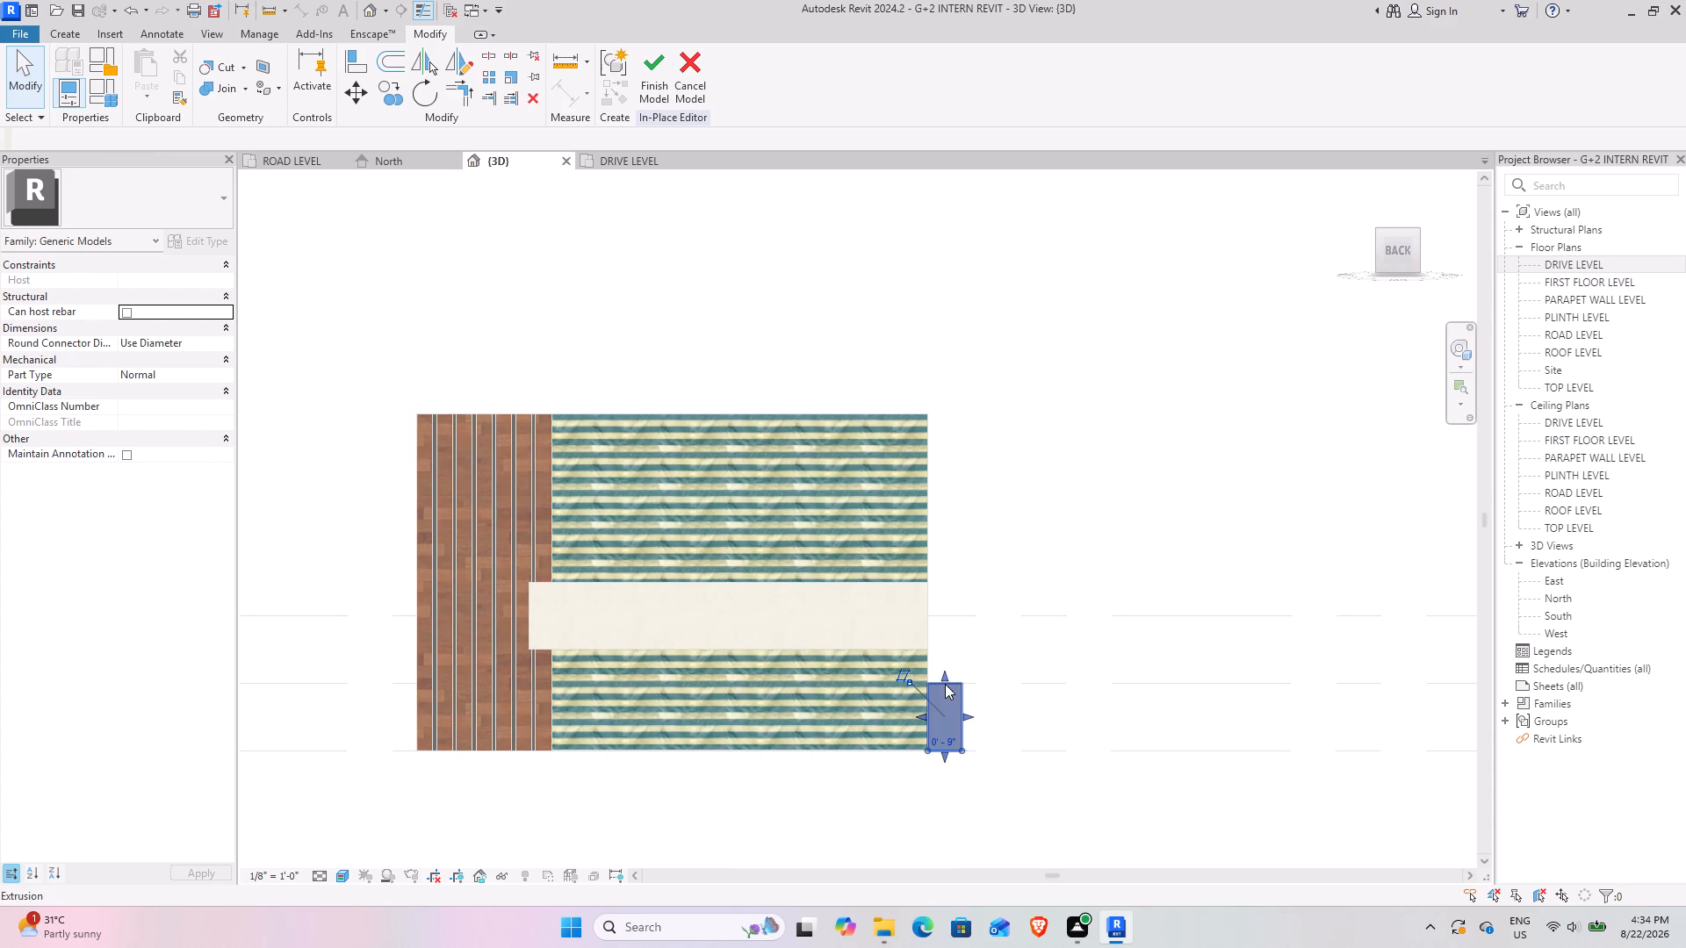
{"action": "left_click_drag", "start_coordinate": [946, 677], "coordinate": [936, 413]}
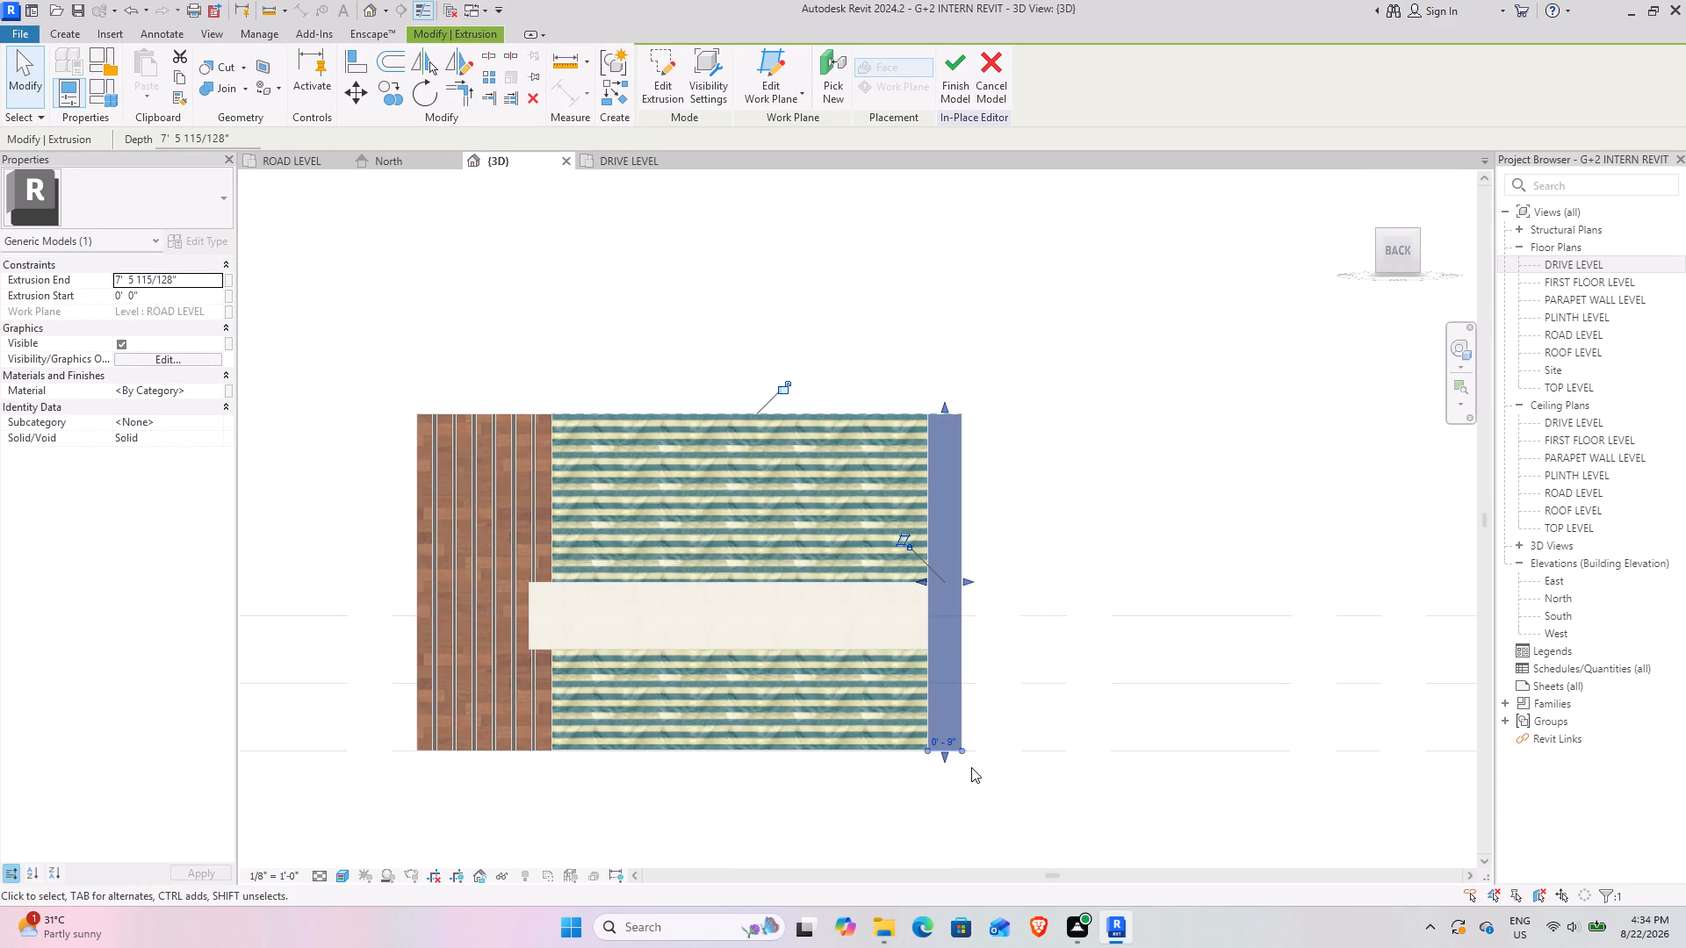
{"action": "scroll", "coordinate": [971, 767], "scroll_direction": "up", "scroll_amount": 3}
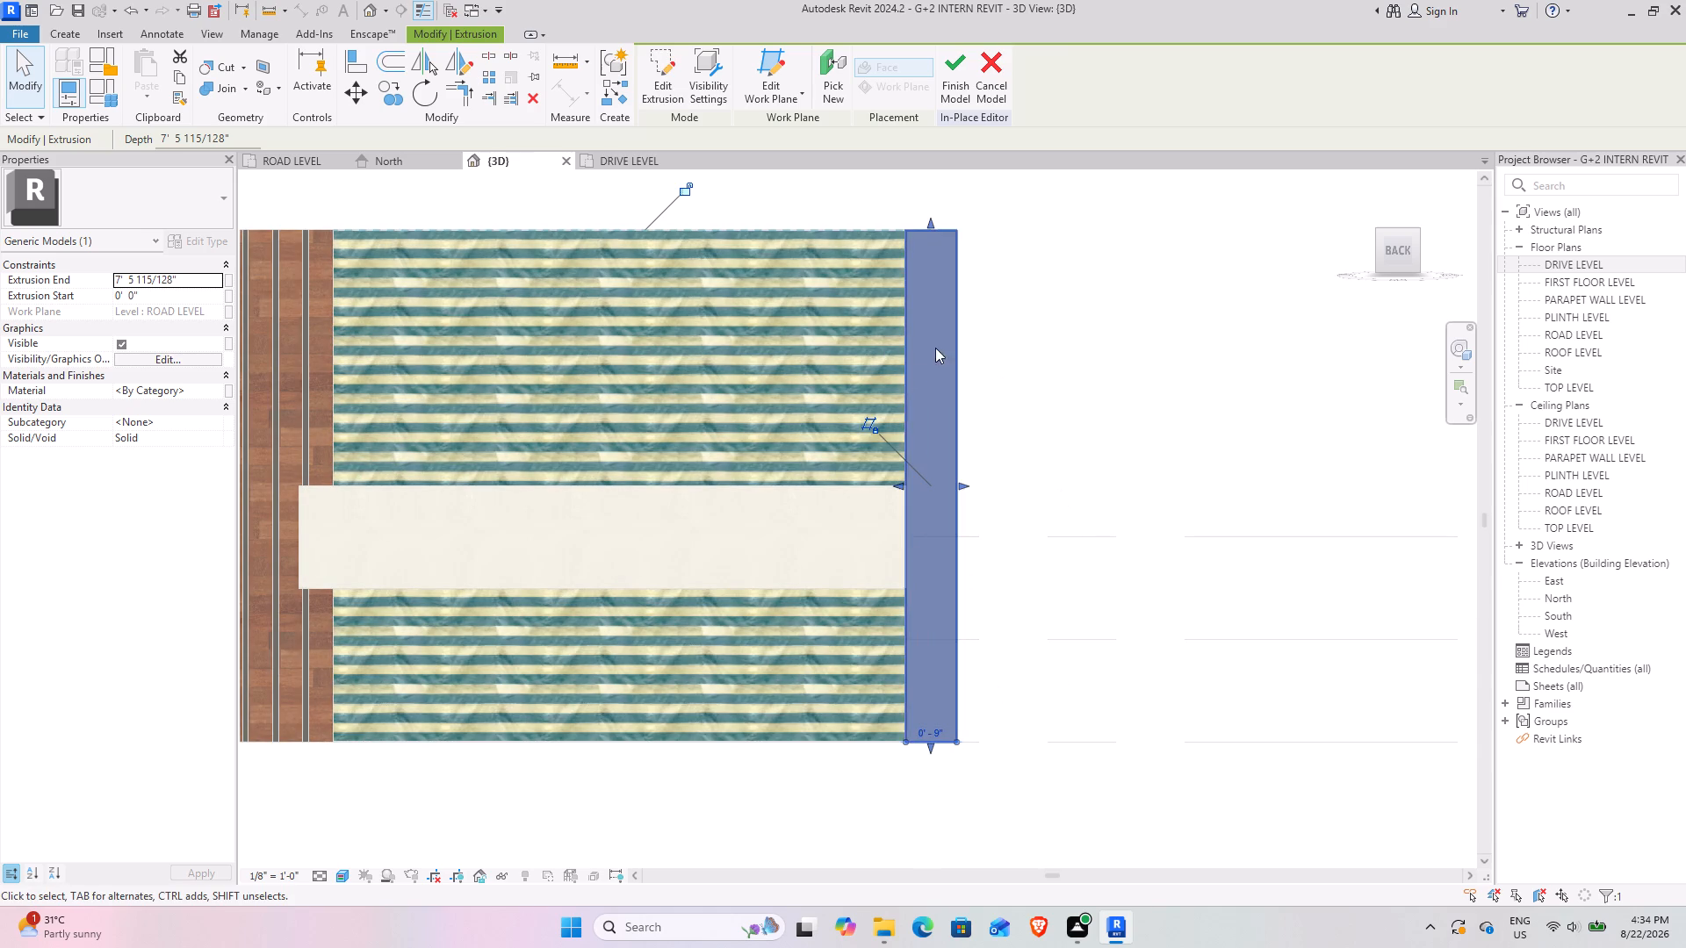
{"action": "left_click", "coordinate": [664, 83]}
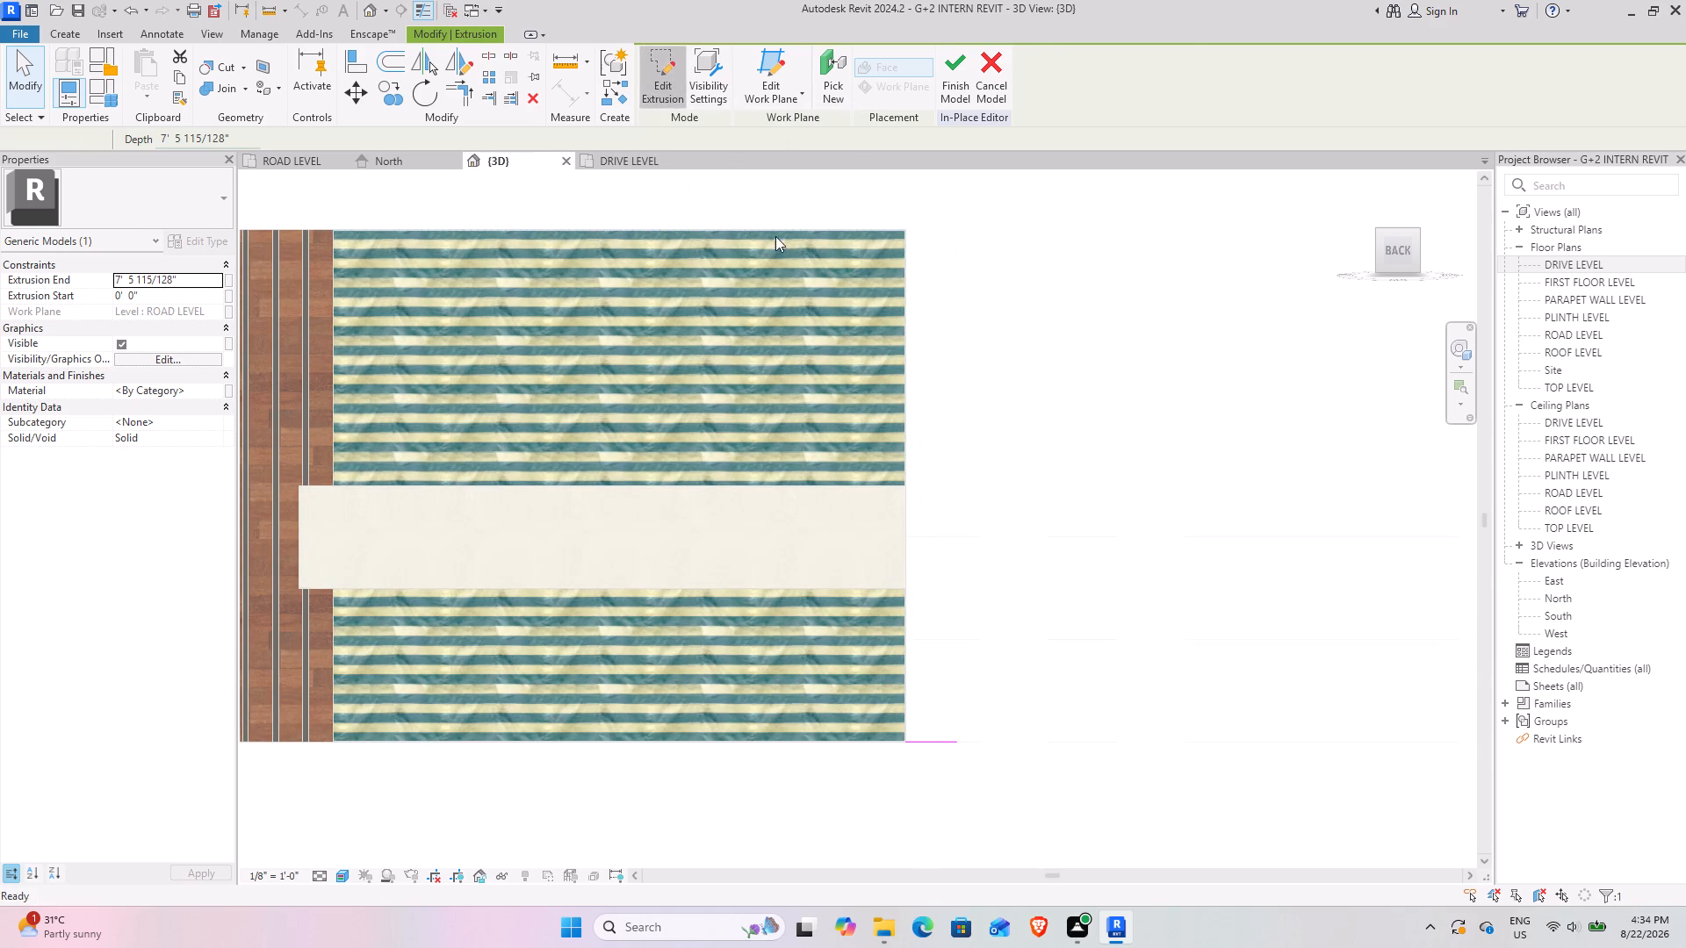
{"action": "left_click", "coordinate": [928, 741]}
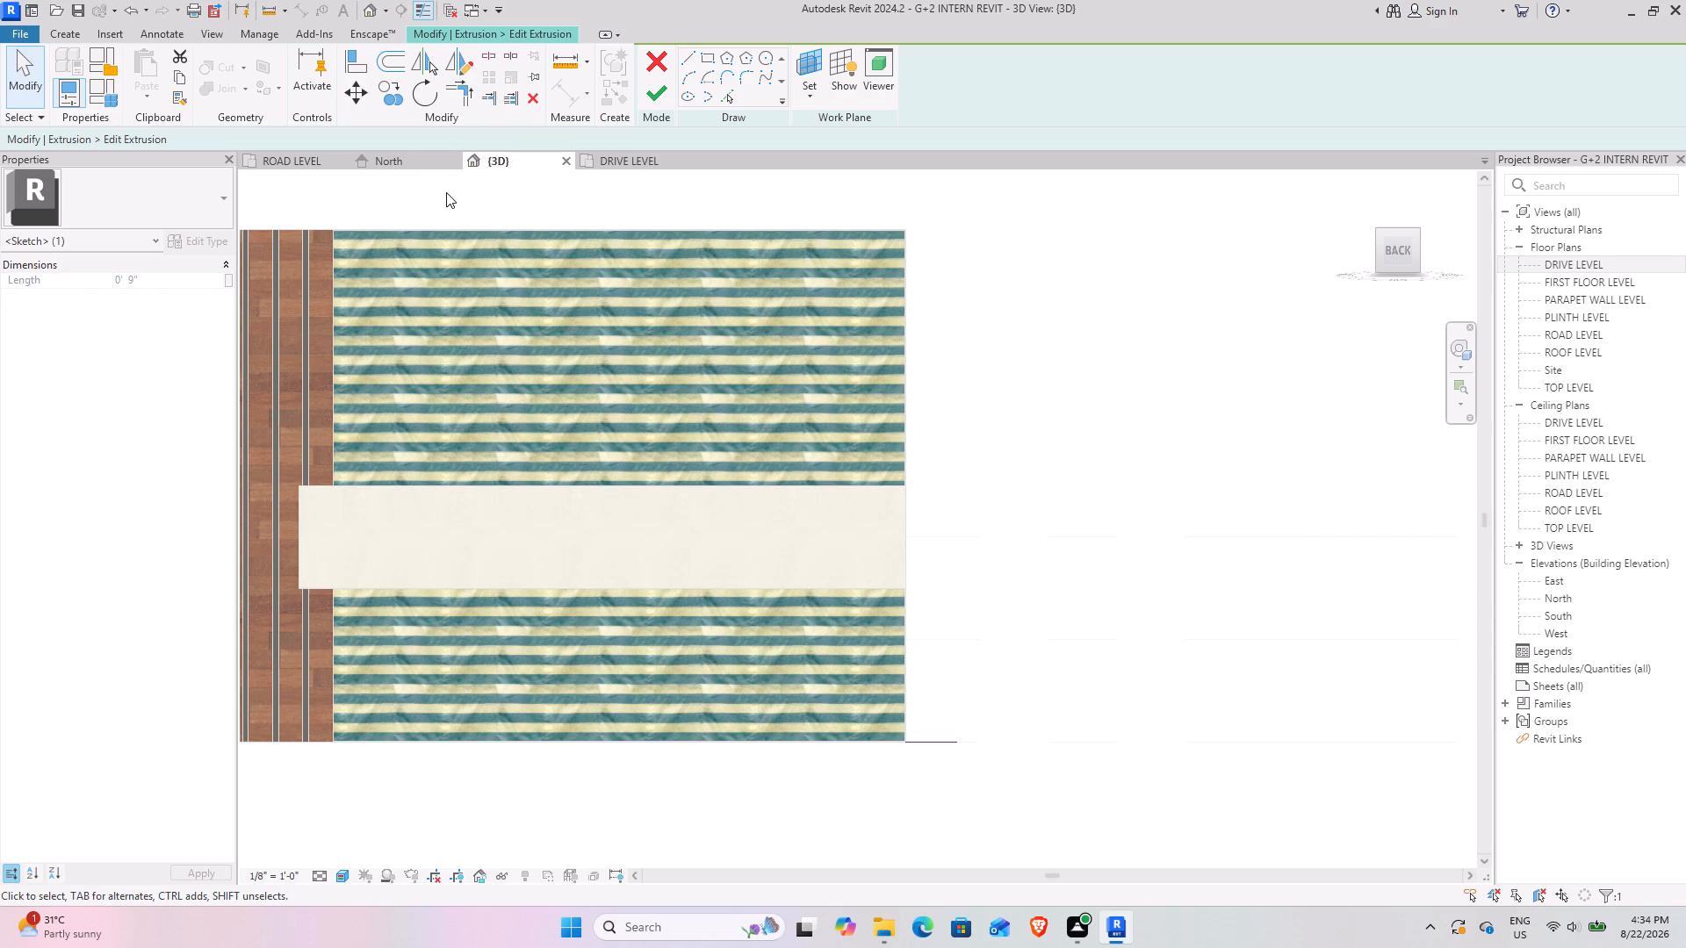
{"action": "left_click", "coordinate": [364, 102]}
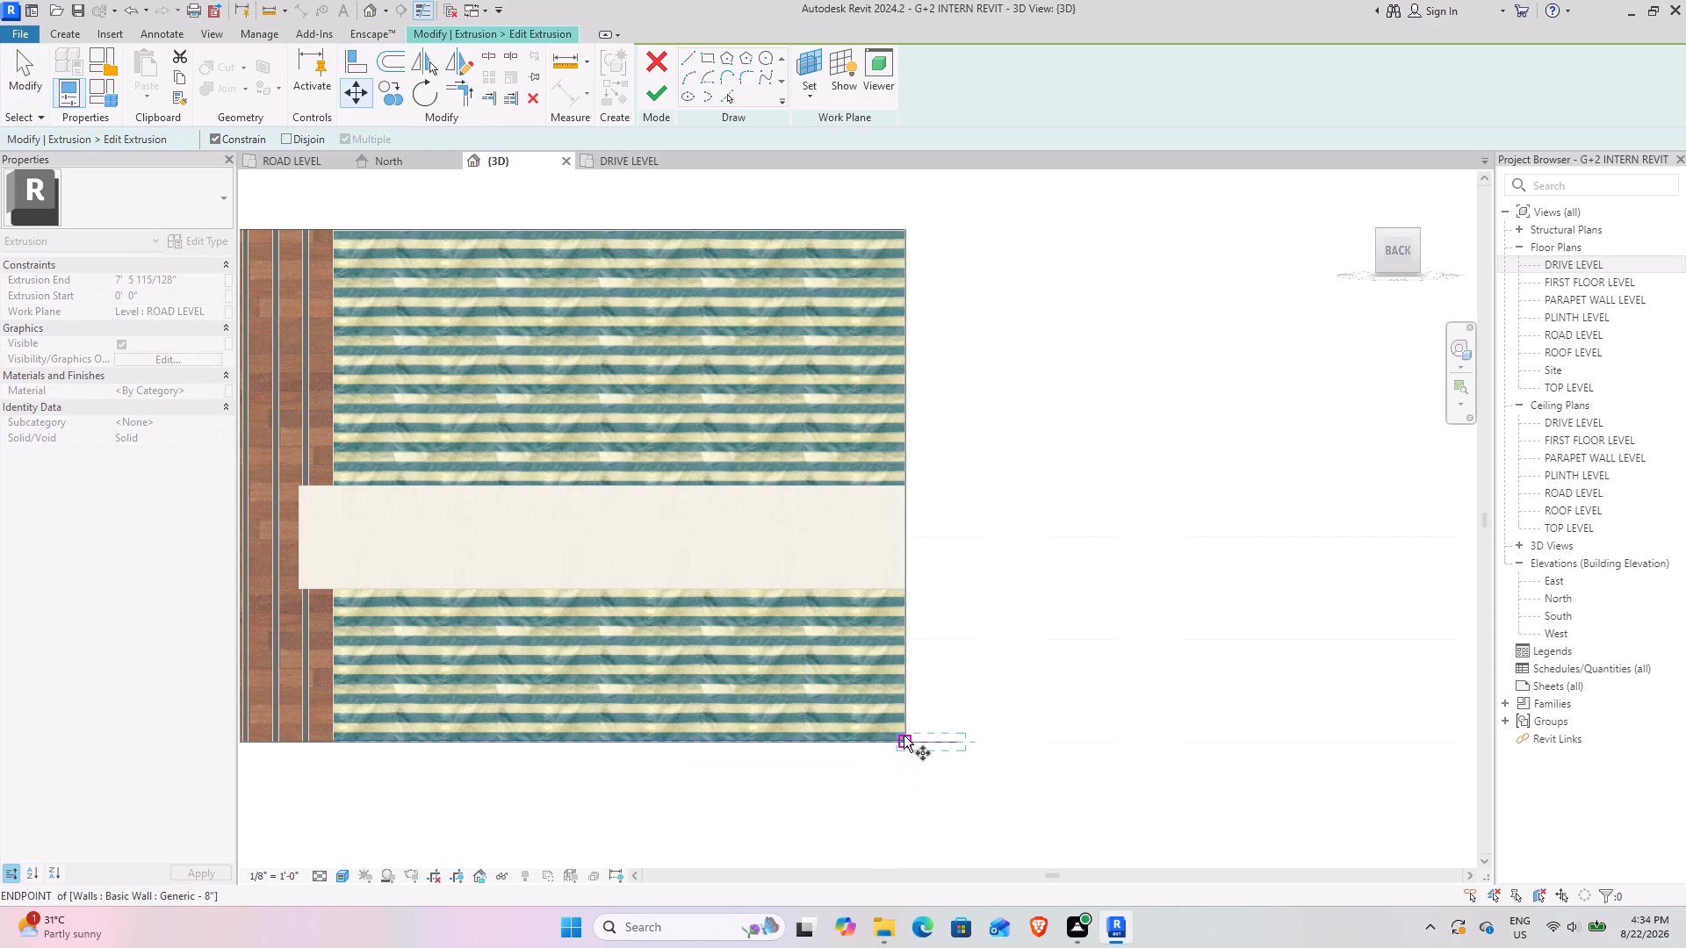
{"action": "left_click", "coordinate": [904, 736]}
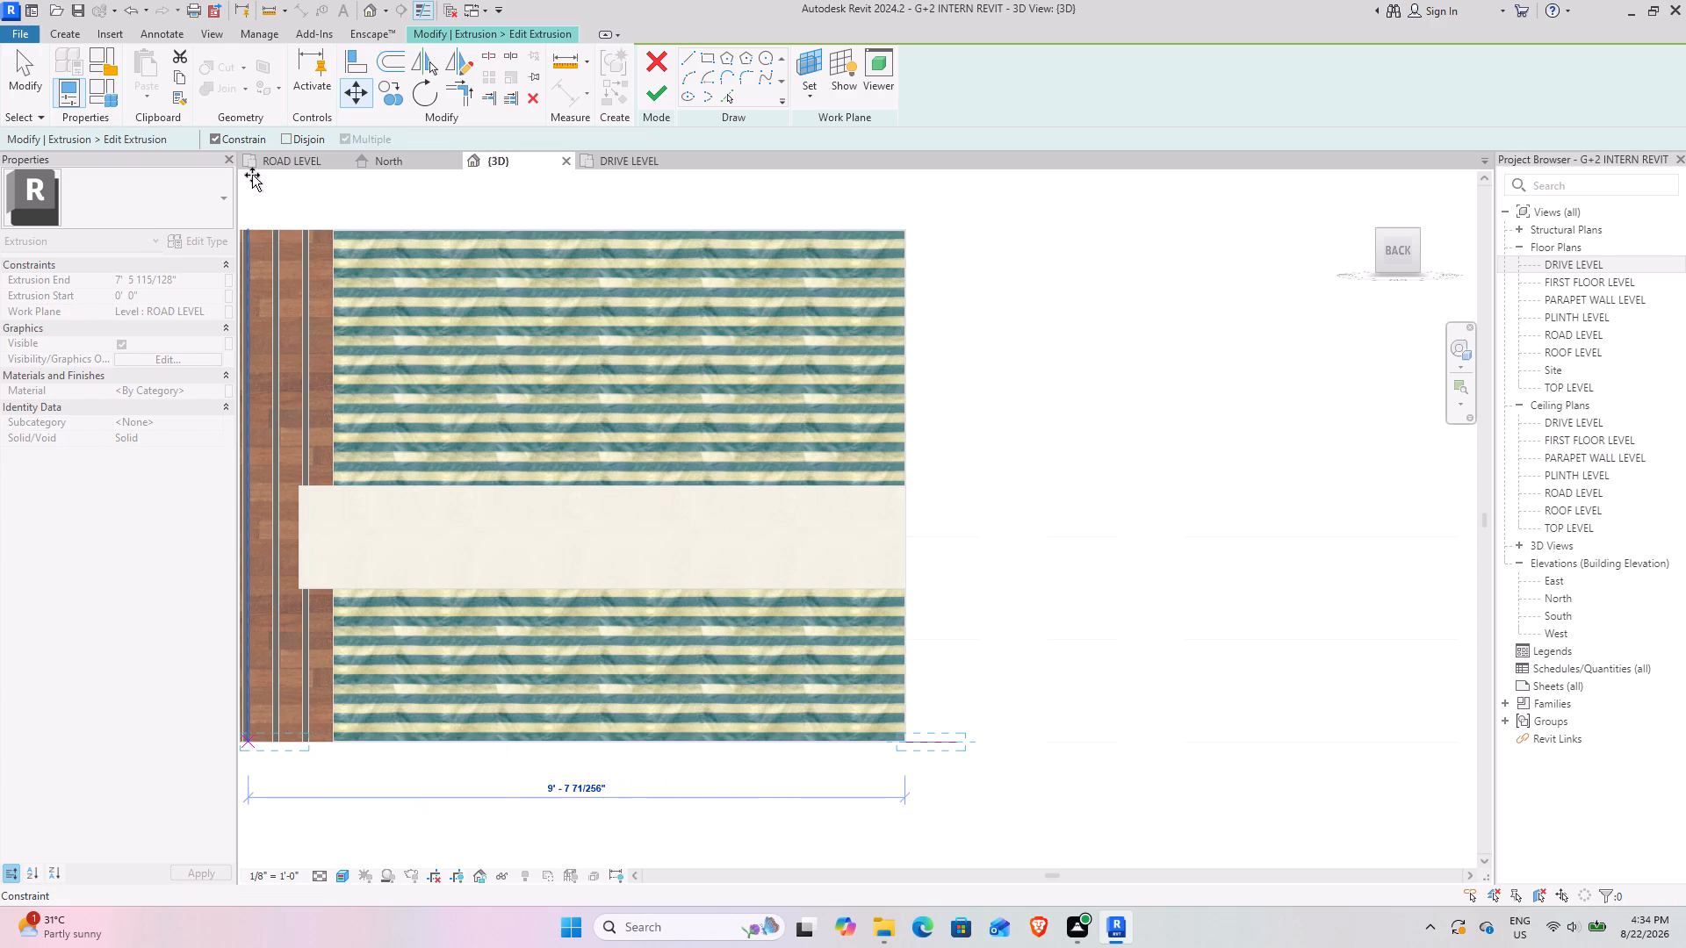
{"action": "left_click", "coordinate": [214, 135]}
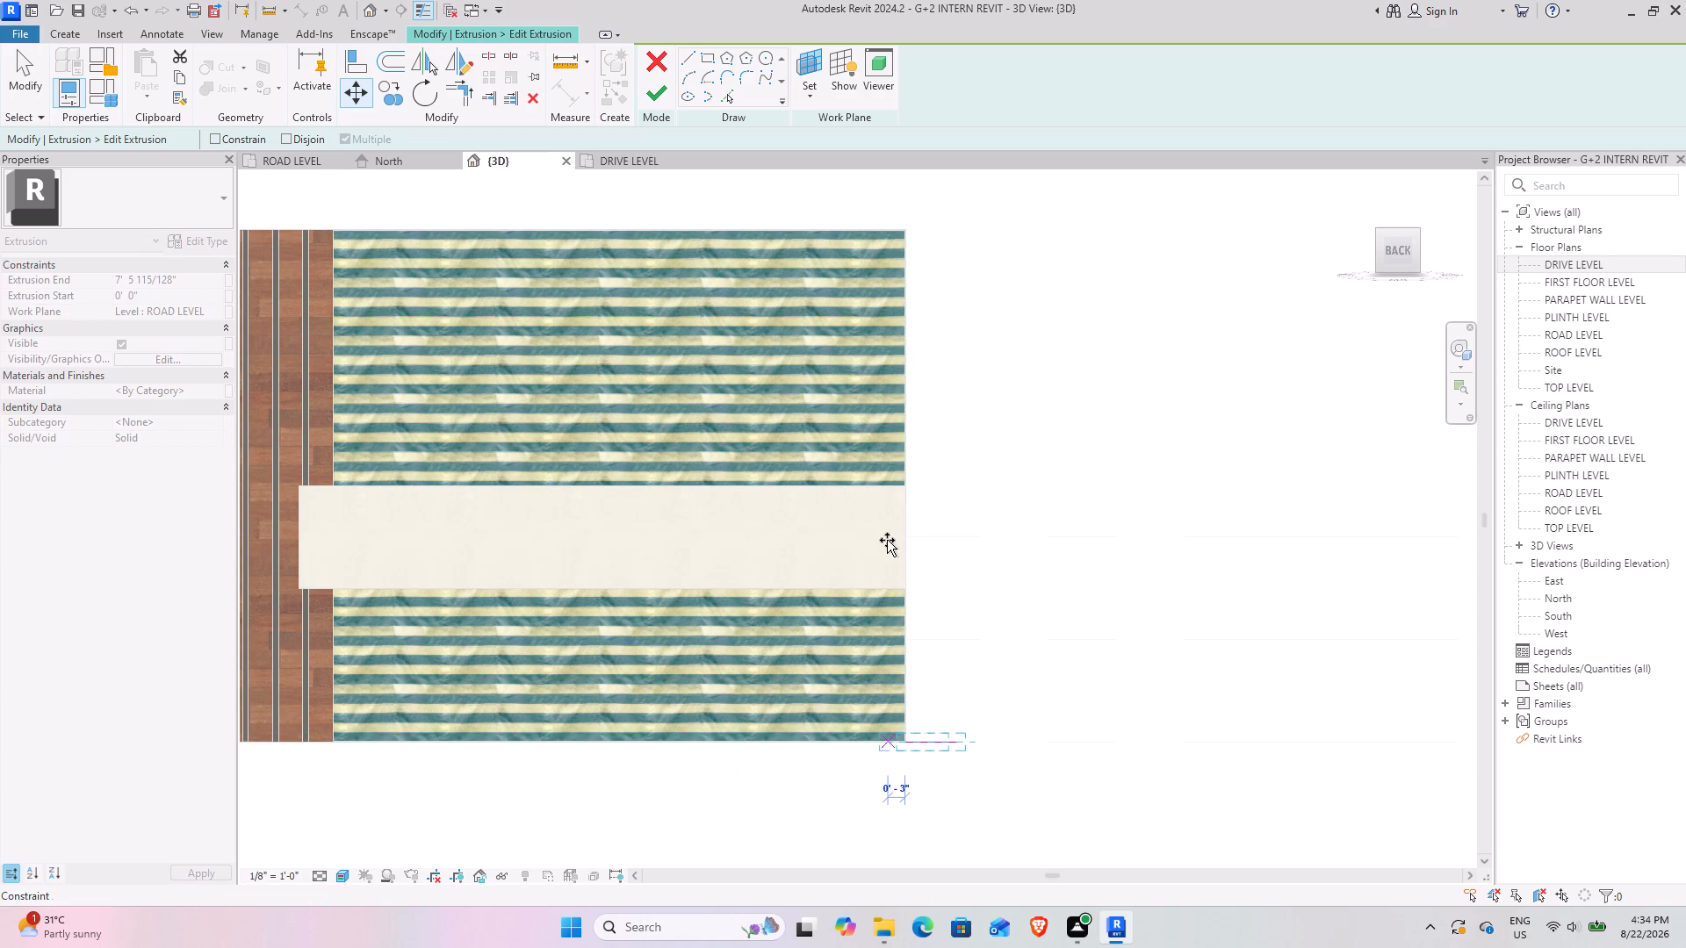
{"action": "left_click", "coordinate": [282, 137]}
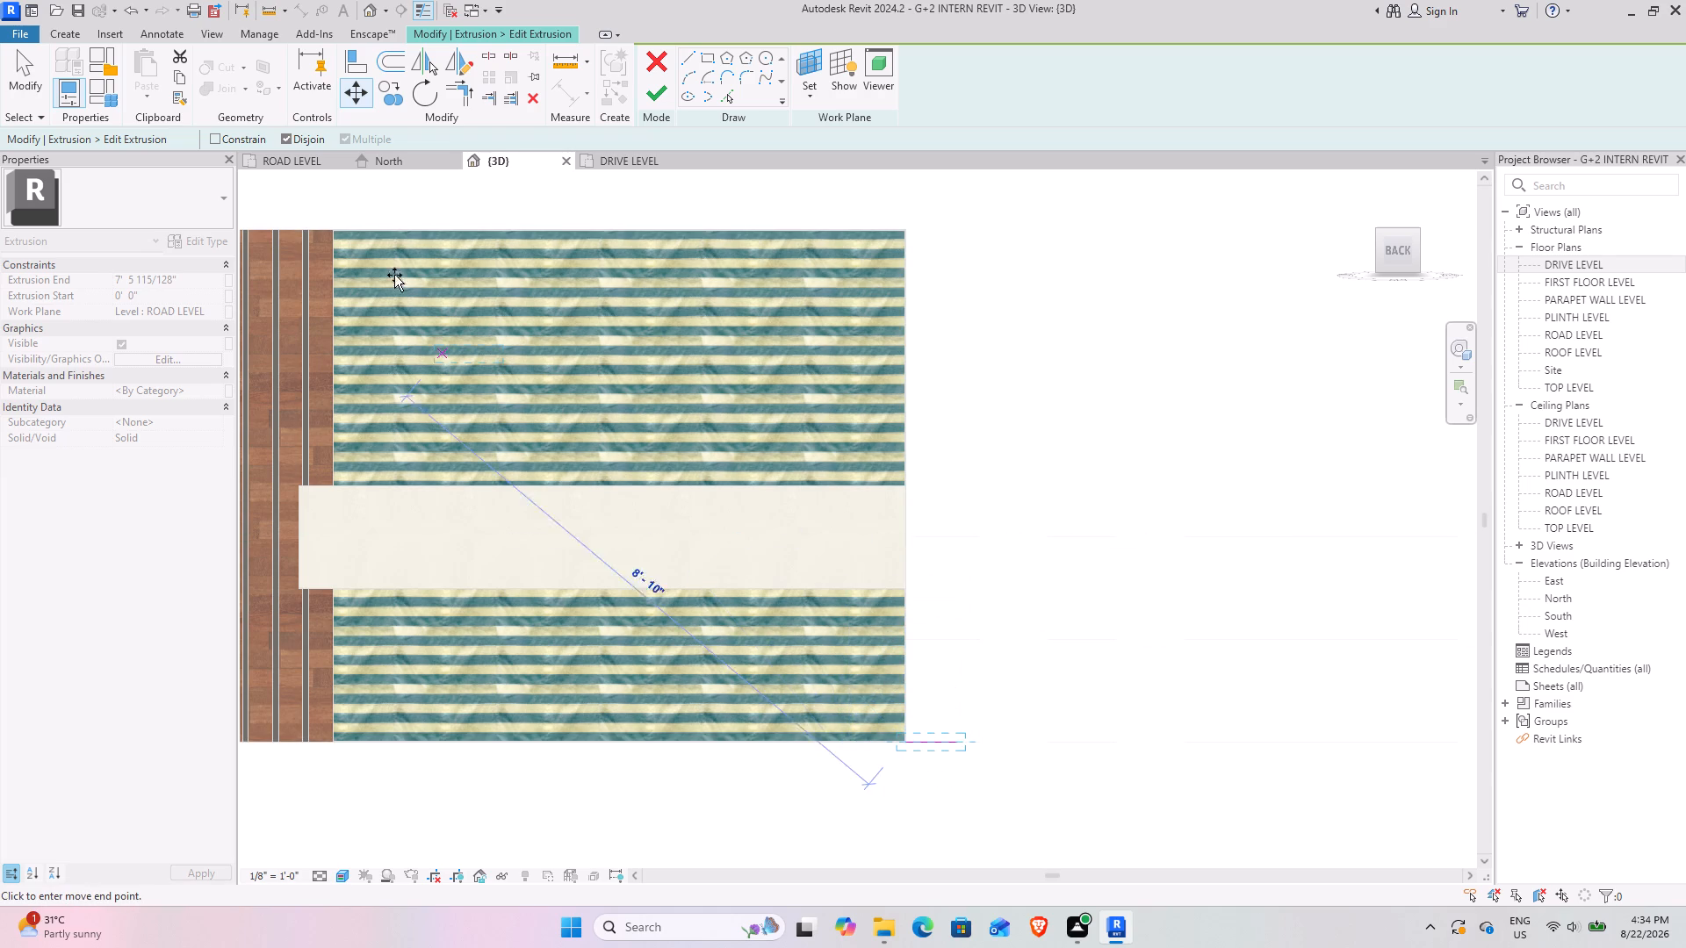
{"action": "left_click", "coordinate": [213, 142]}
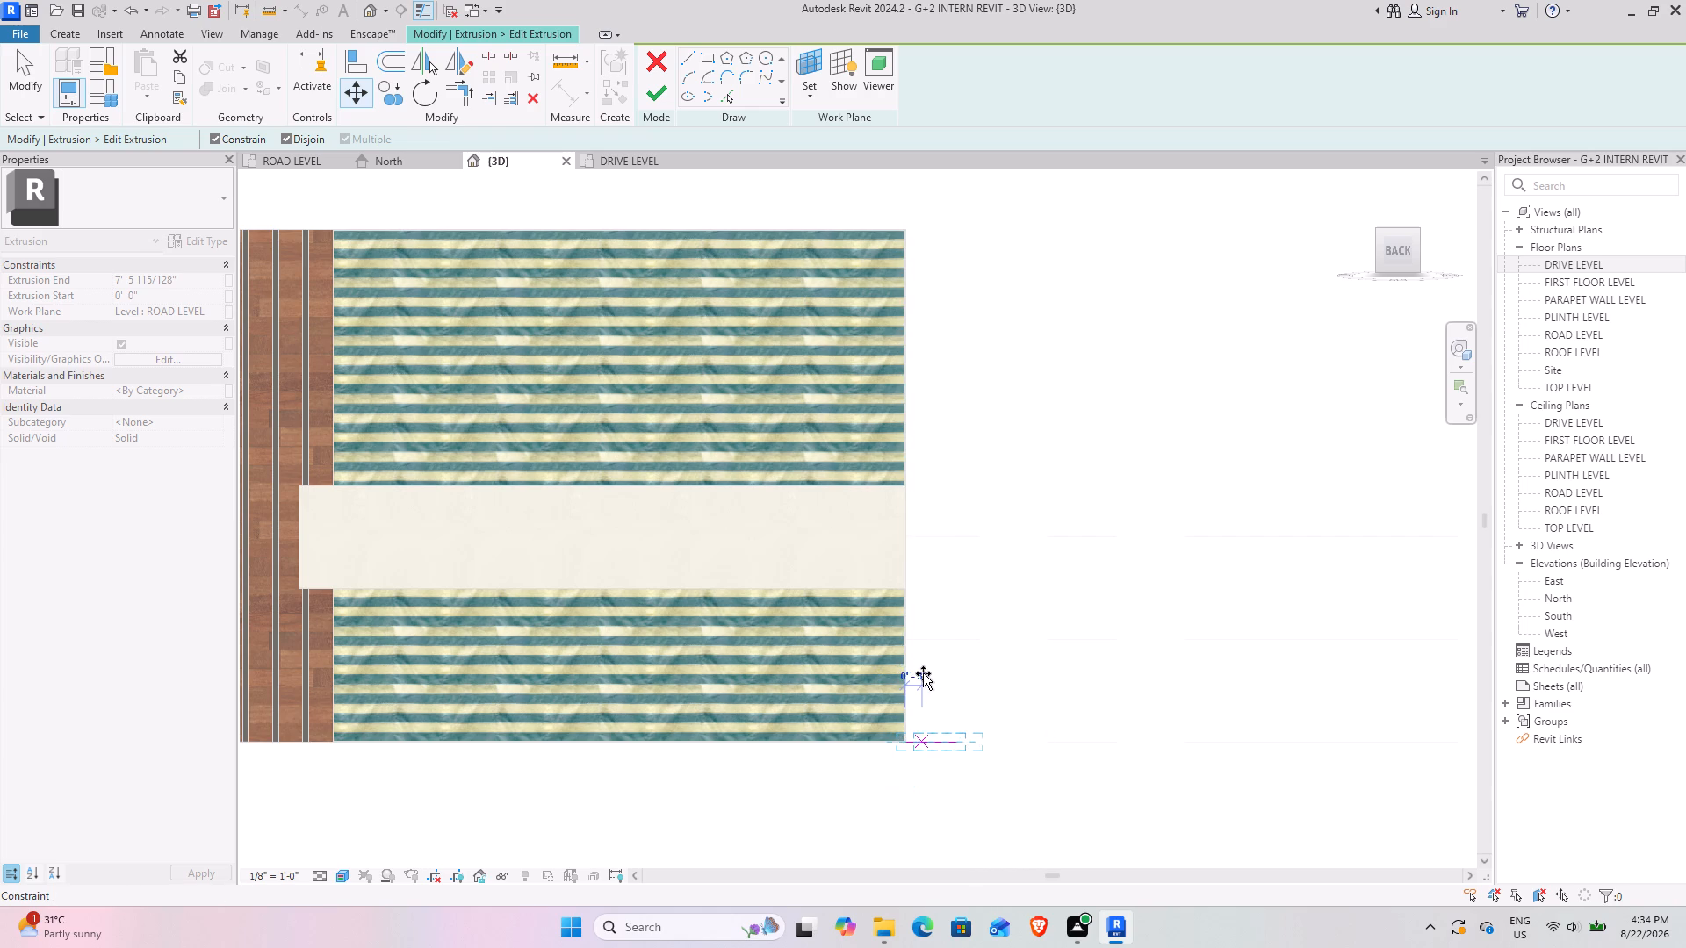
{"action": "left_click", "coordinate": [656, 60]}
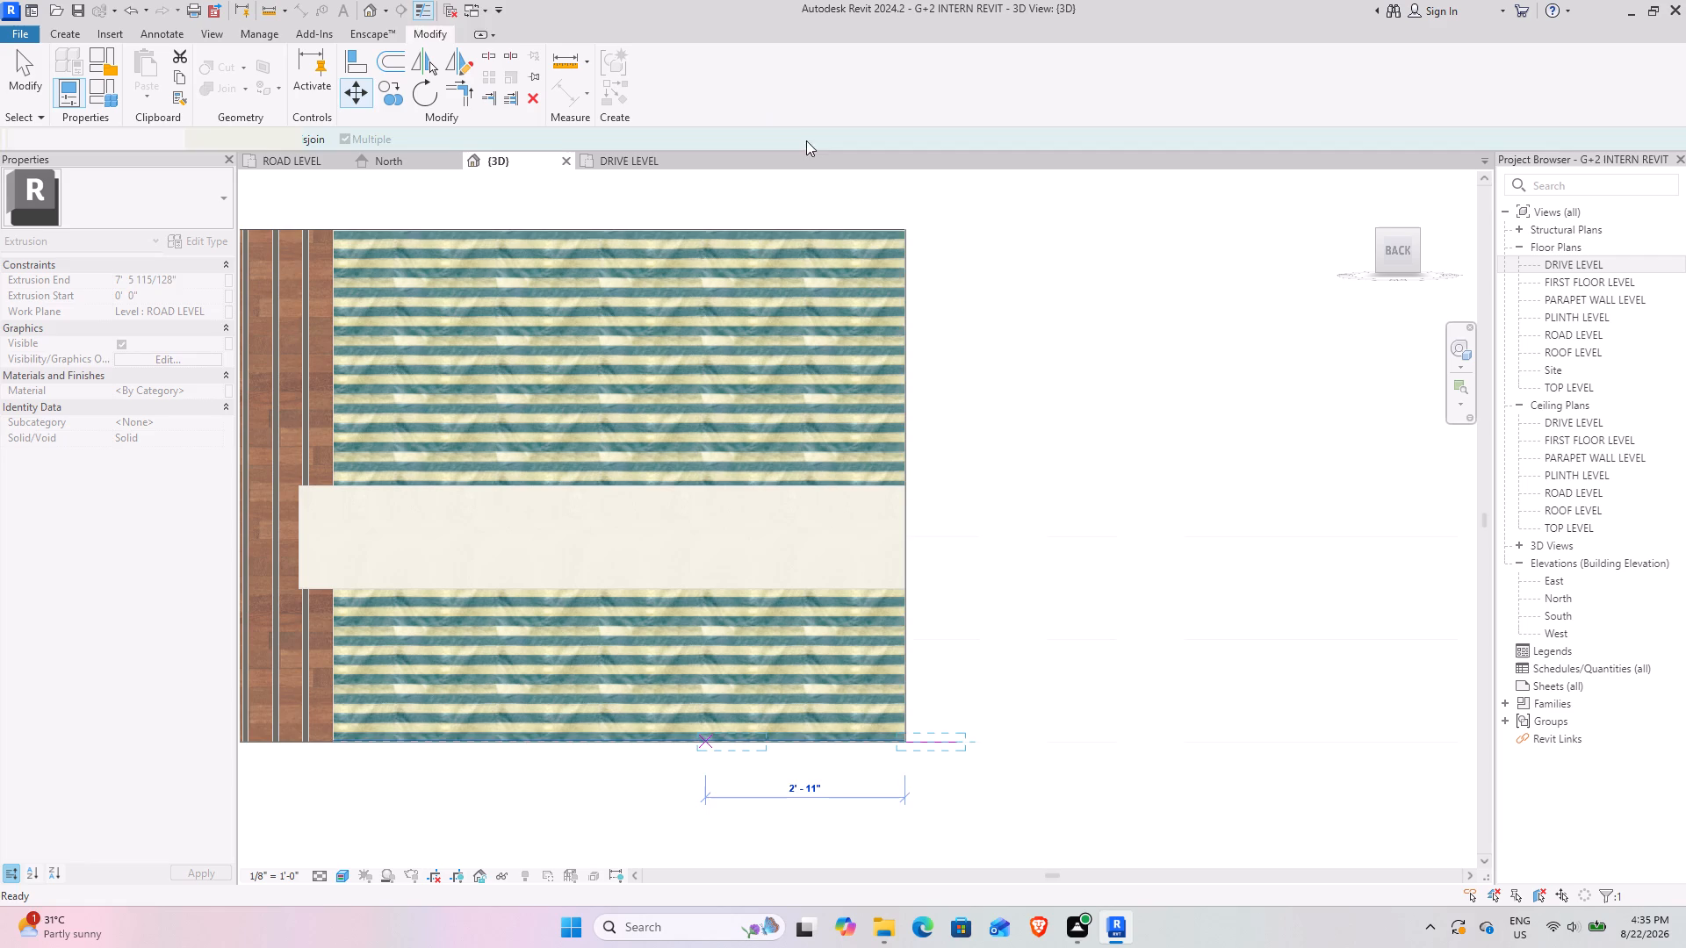
Raise the extrusion's base to DRIVE LEVEL, giving an extrusion start of 1' 6".
{"action": "left_click_drag", "start_coordinate": [928, 744], "coordinate": [933, 638]}
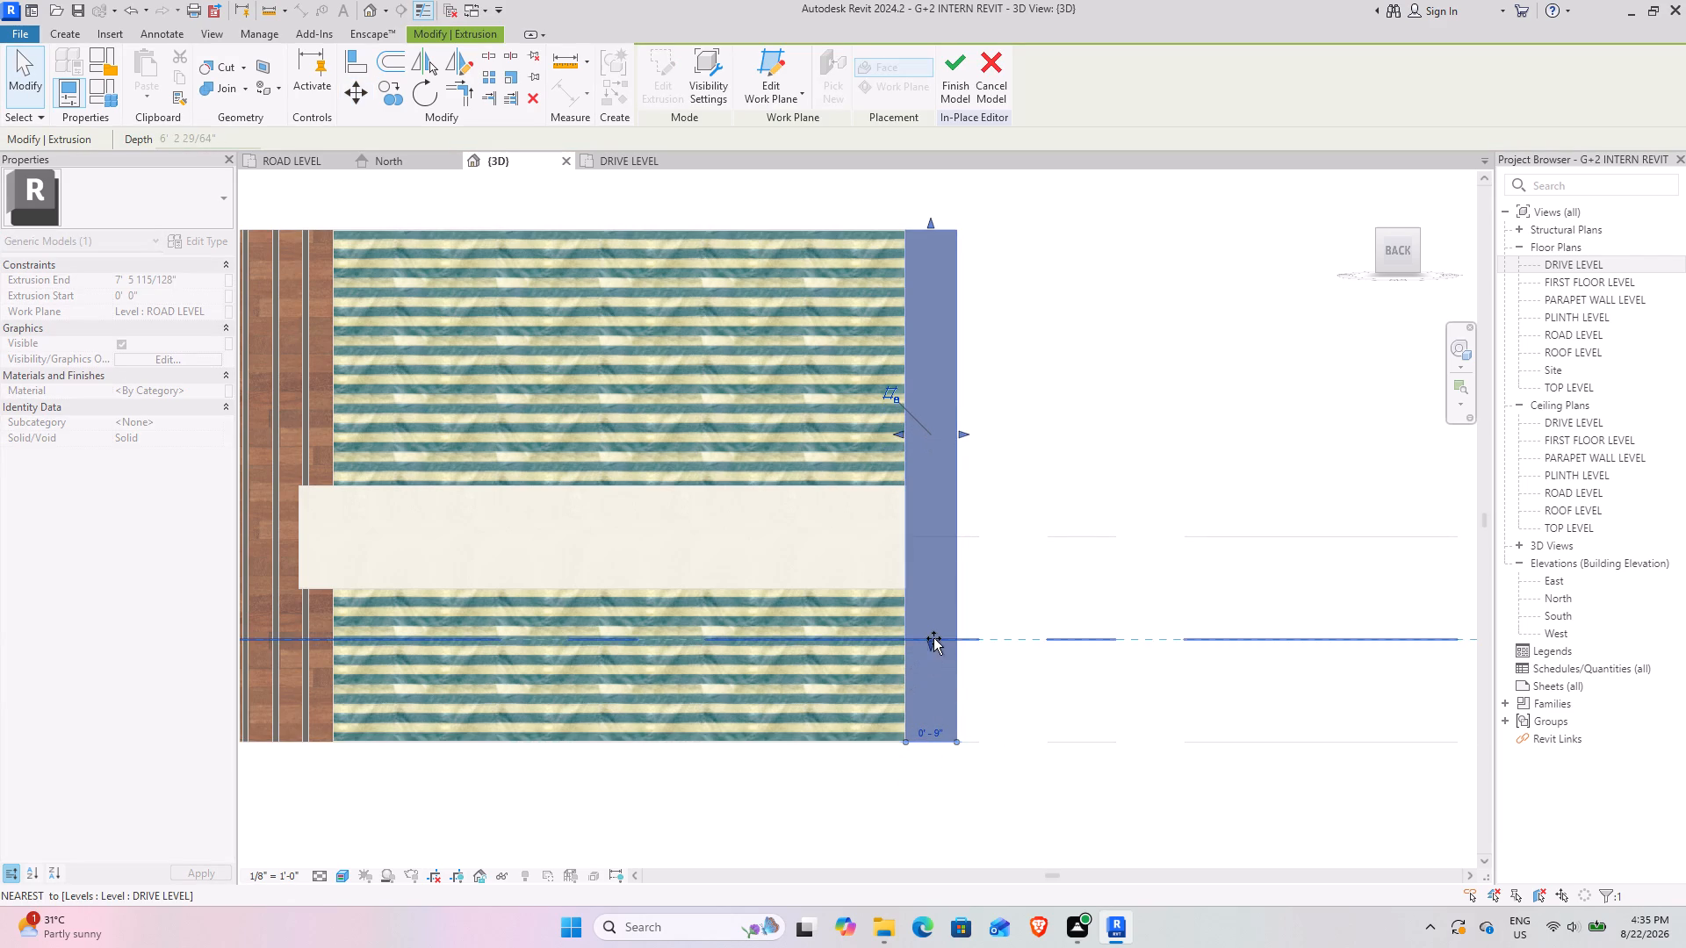
{"action": "left_click_drag", "start_coordinate": [933, 638], "coordinate": [938, 641]}
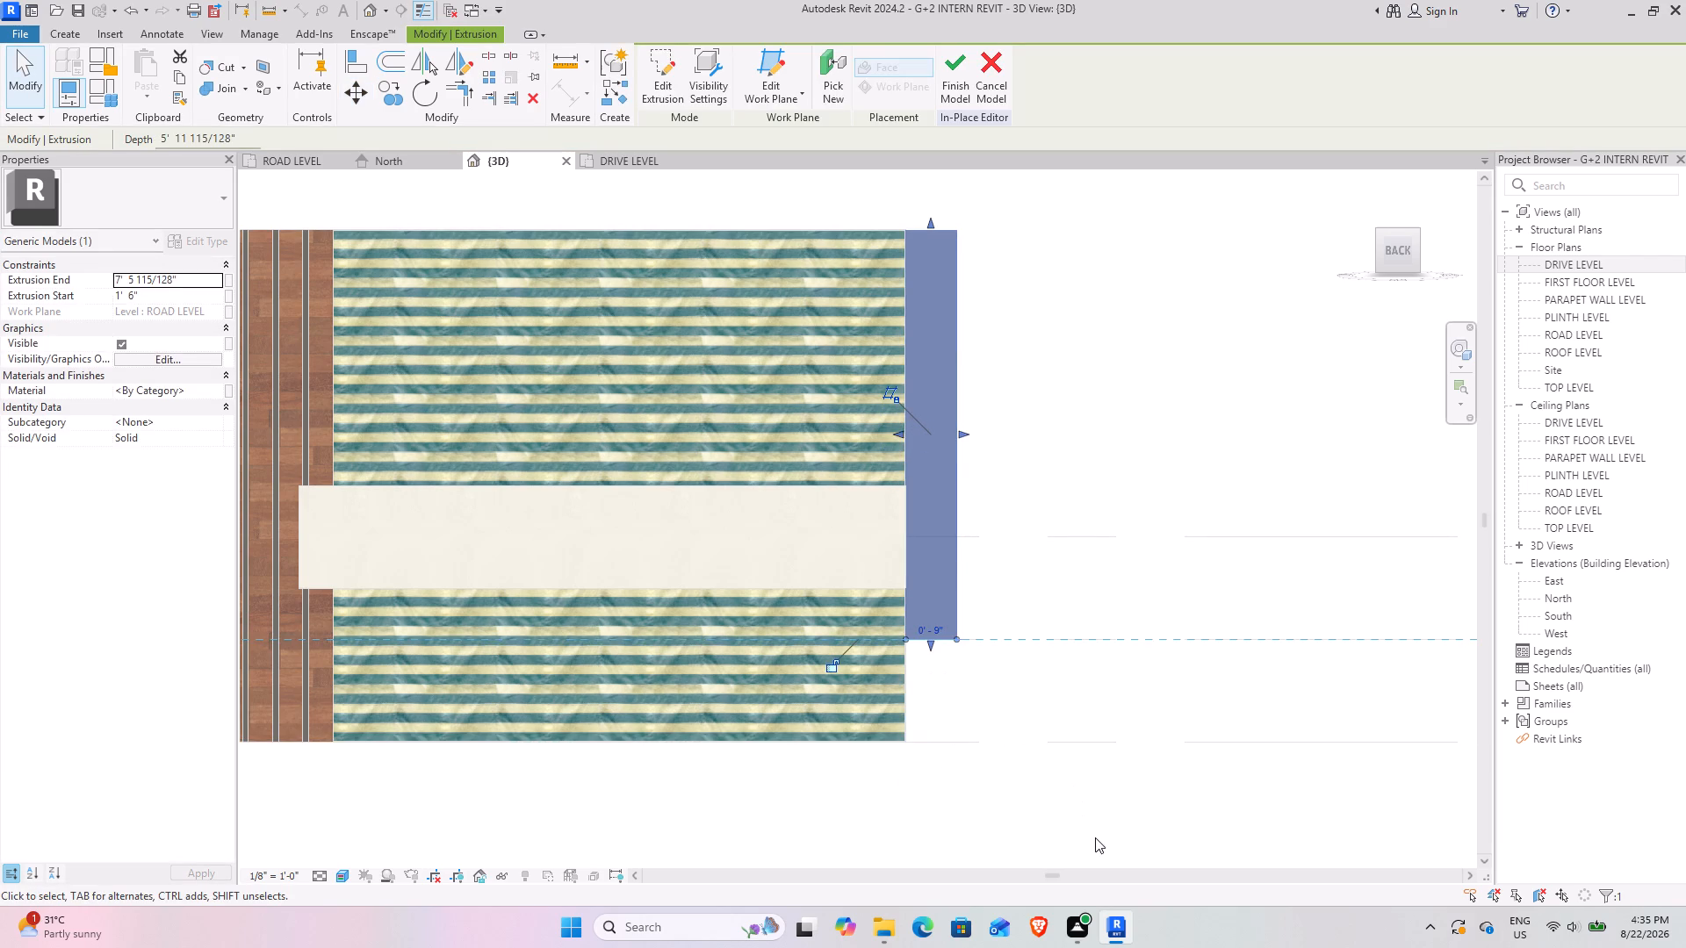
{"action": "left_click", "coordinate": [1095, 837]}
Extend the extrusion's top slightly above the wall's top edge, to an extrusion end of about 7' 9 11/16".
{"action": "scroll", "coordinate": [1098, 830], "scroll_direction": "down", "scroll_amount": 3}
{"action": "middle_click_drag", "start_coordinate": [1158, 782], "coordinate": [1014, 776]}
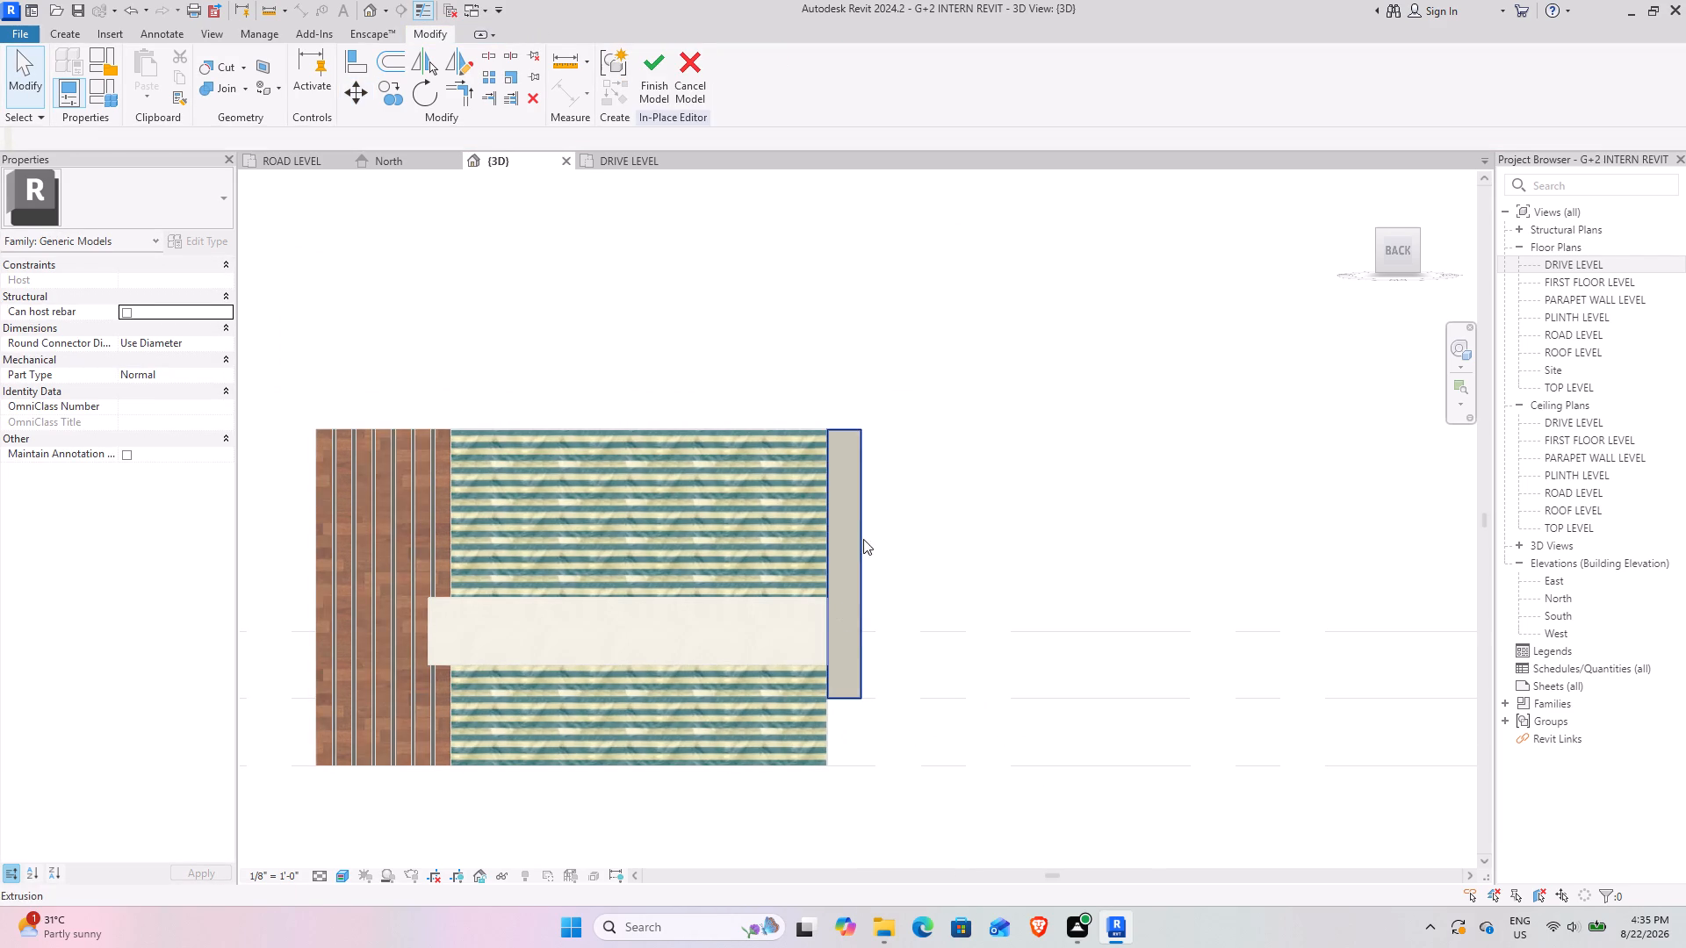
{"action": "left_click", "coordinate": [861, 463]}
{"action": "scroll", "coordinate": [838, 384], "scroll_direction": "up", "scroll_amount": 3}
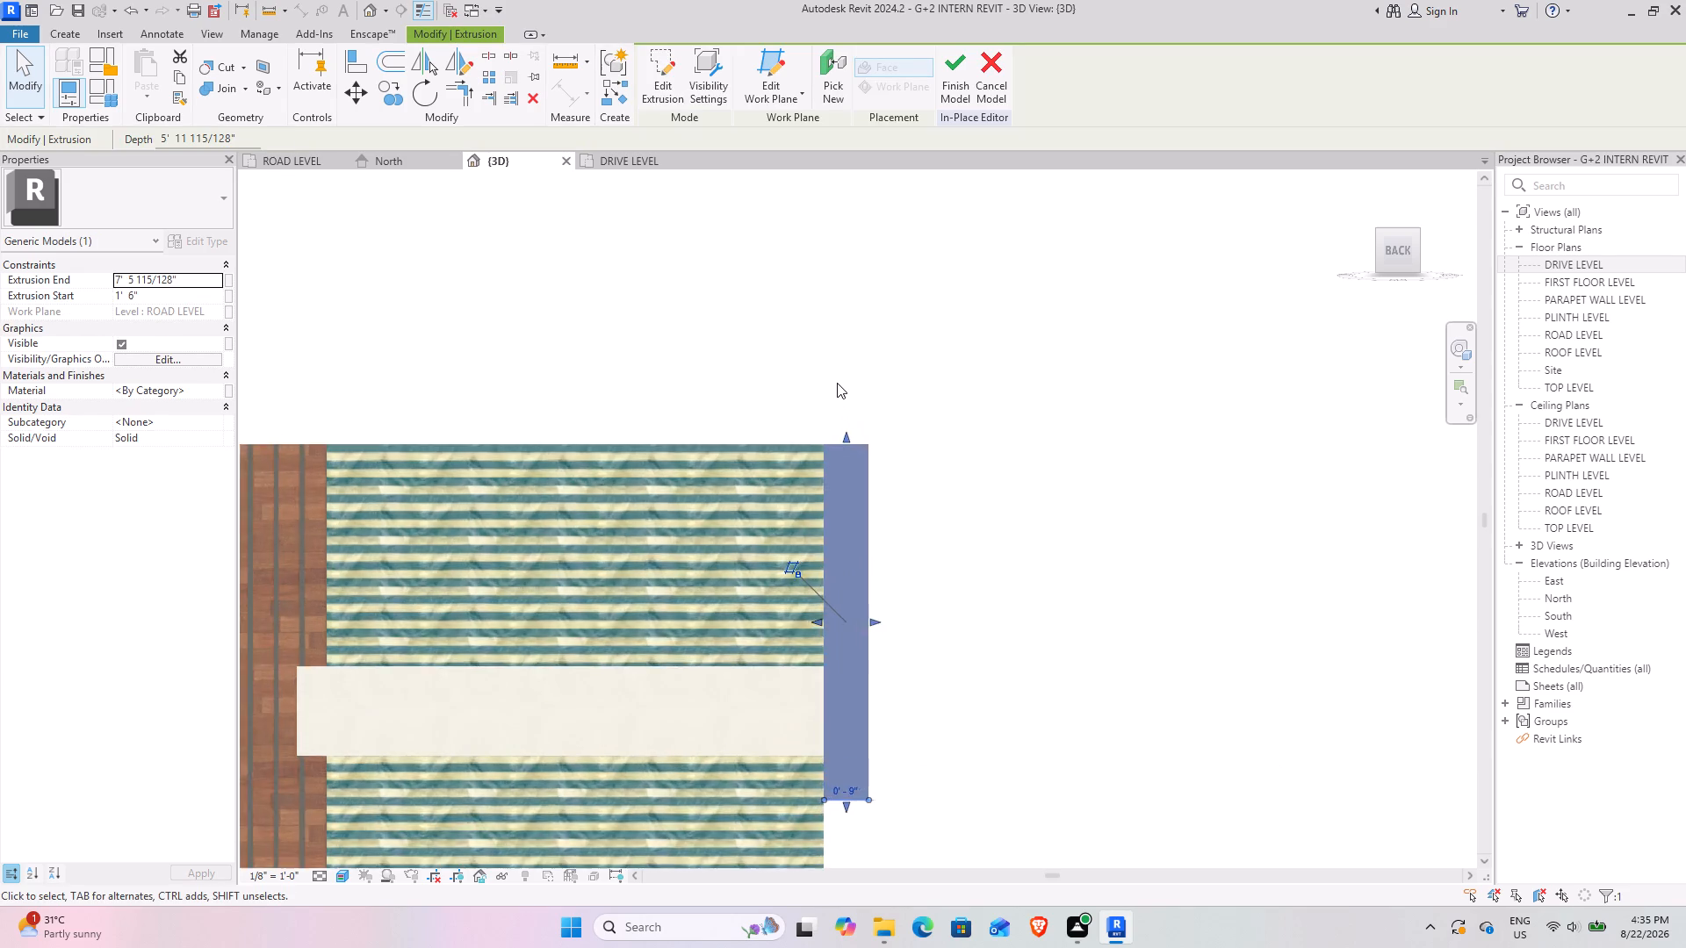
{"action": "scroll", "coordinate": [837, 383], "scroll_direction": "up", "scroll_amount": 3}
{"action": "left_click_drag", "start_coordinate": [855, 478], "coordinate": [855, 448]}
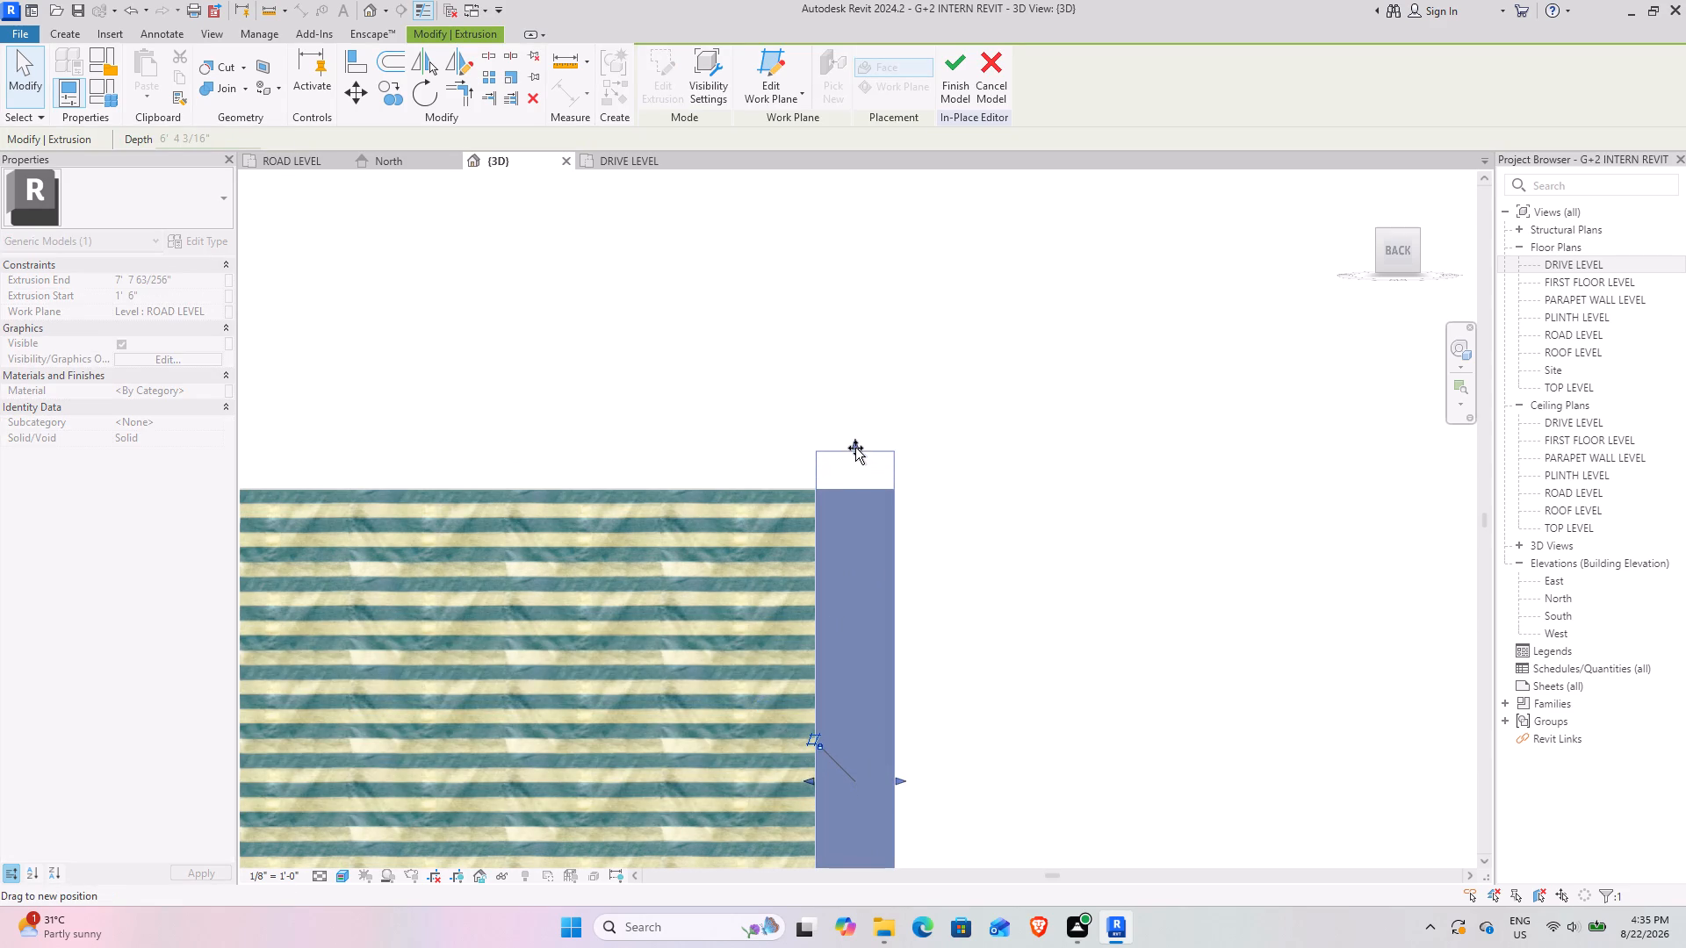
{"action": "left_click_drag", "start_coordinate": [855, 448], "coordinate": [861, 457]}
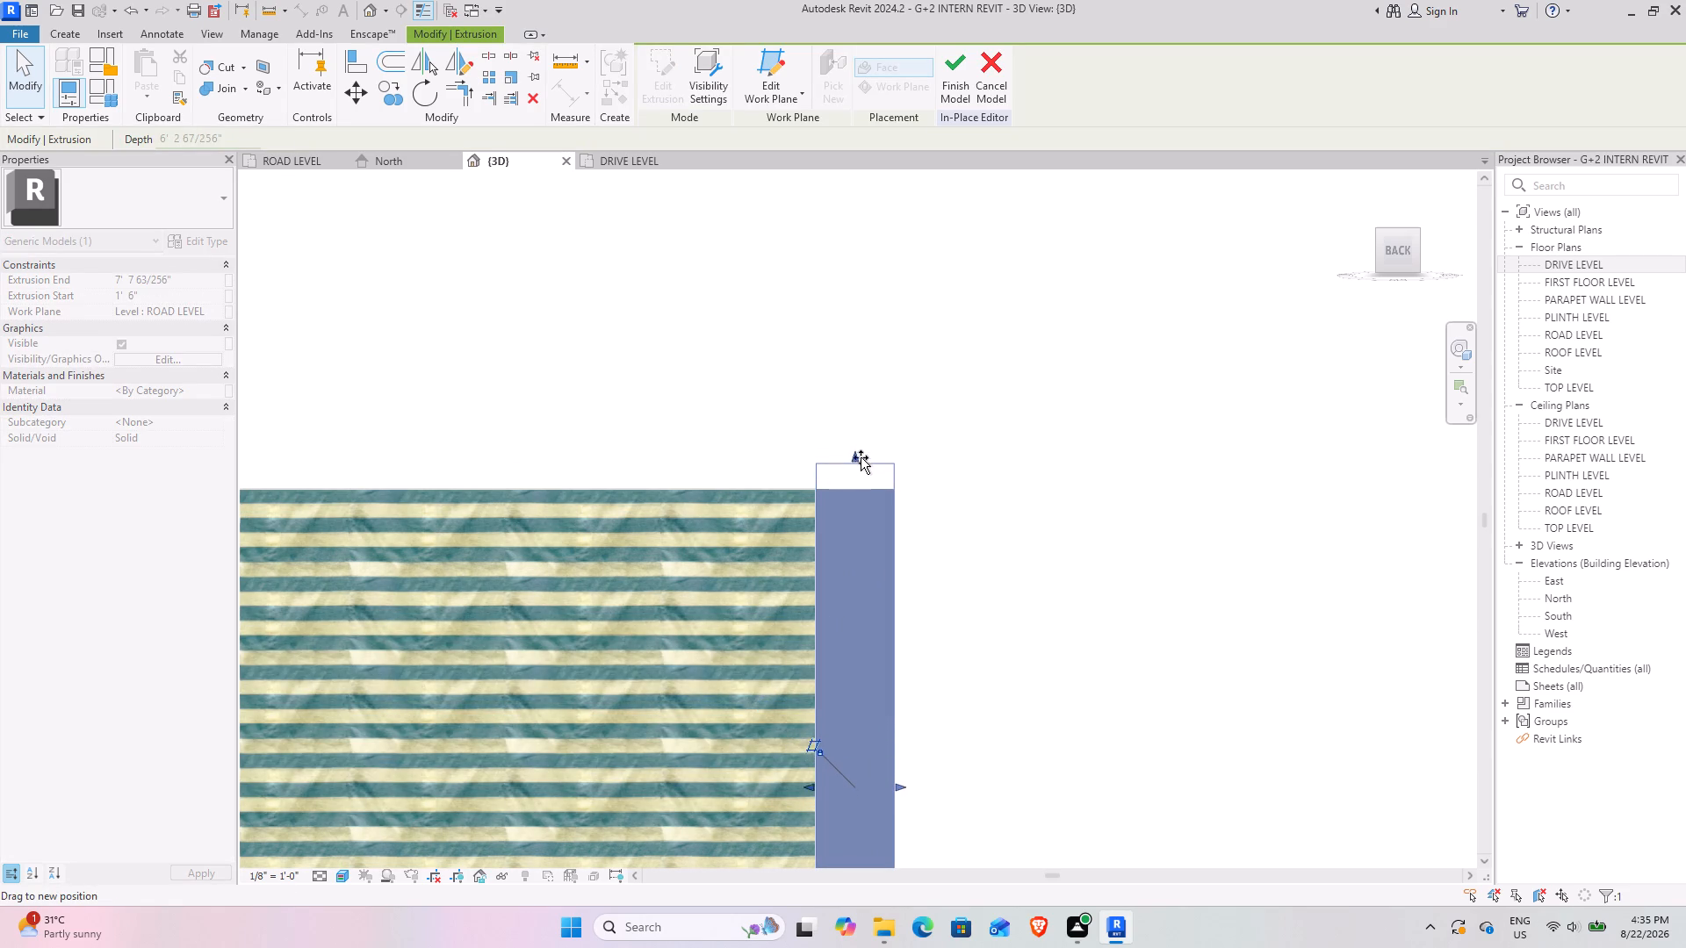
{"action": "left_click_drag", "start_coordinate": [861, 457], "coordinate": [861, 456]}
{"action": "scroll", "coordinate": [908, 666], "scroll_direction": "down", "scroll_amount": 7}
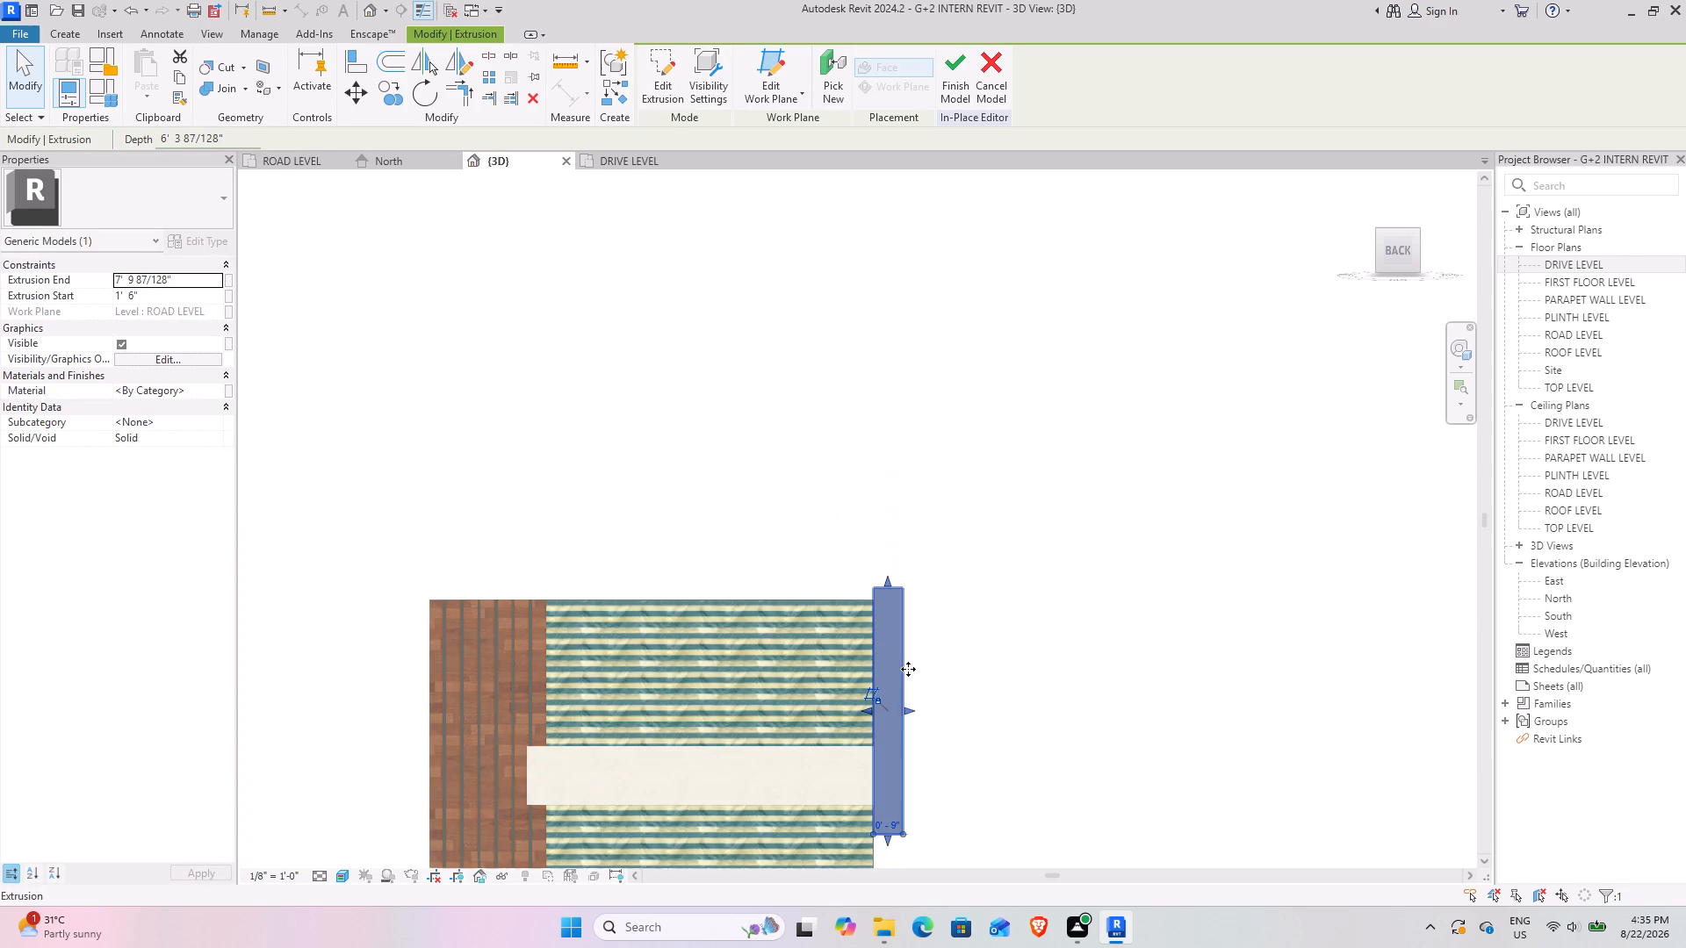
{"action": "middle_click_drag", "start_coordinate": [908, 669], "coordinate": [924, 561]}
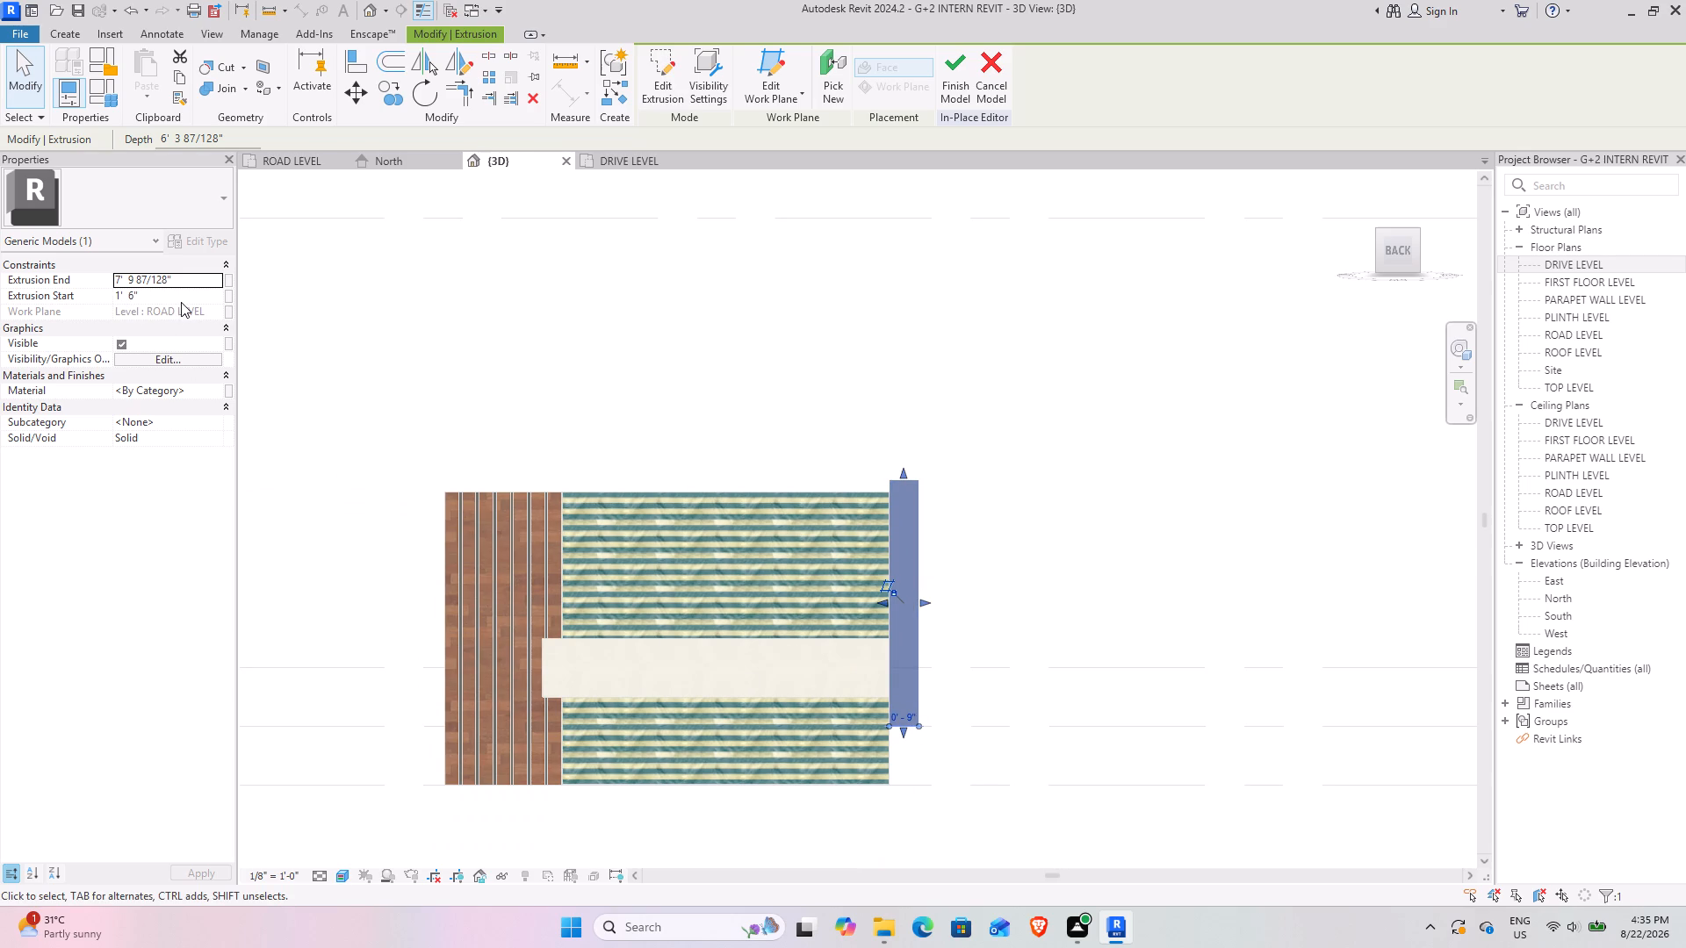
{"action": "left_click", "coordinate": [622, 333]}
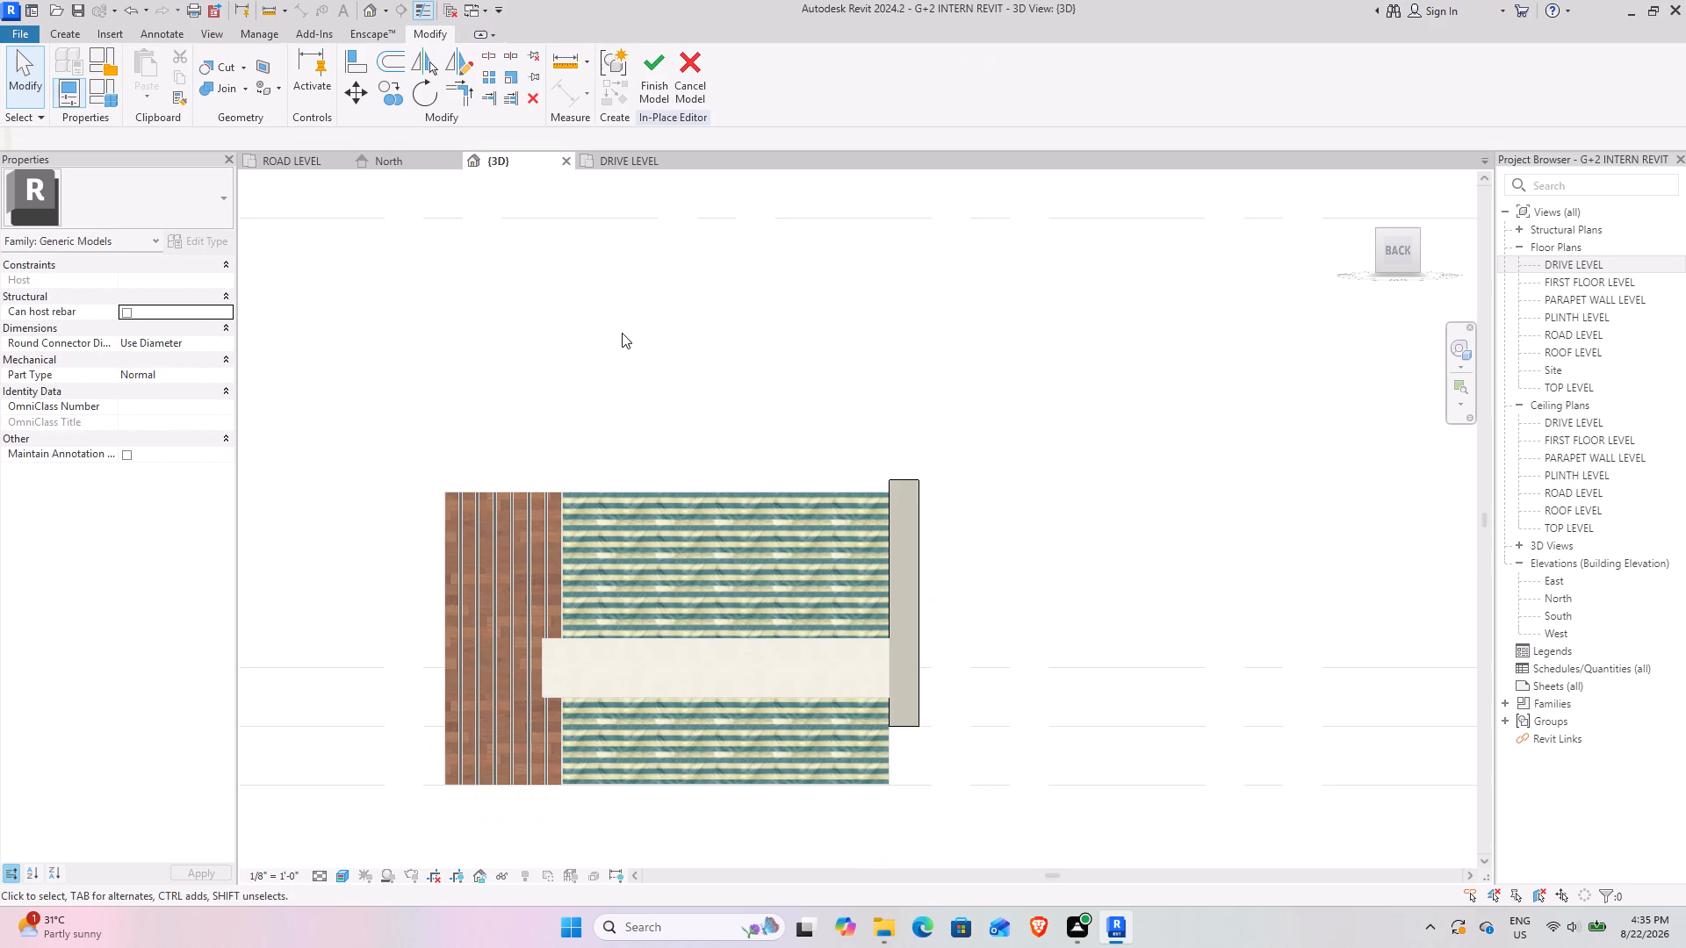
Inspect the stretched column and how it meets the wall and horizontal block from several 3D angles.
{"action": "left_click", "coordinate": [914, 624]}
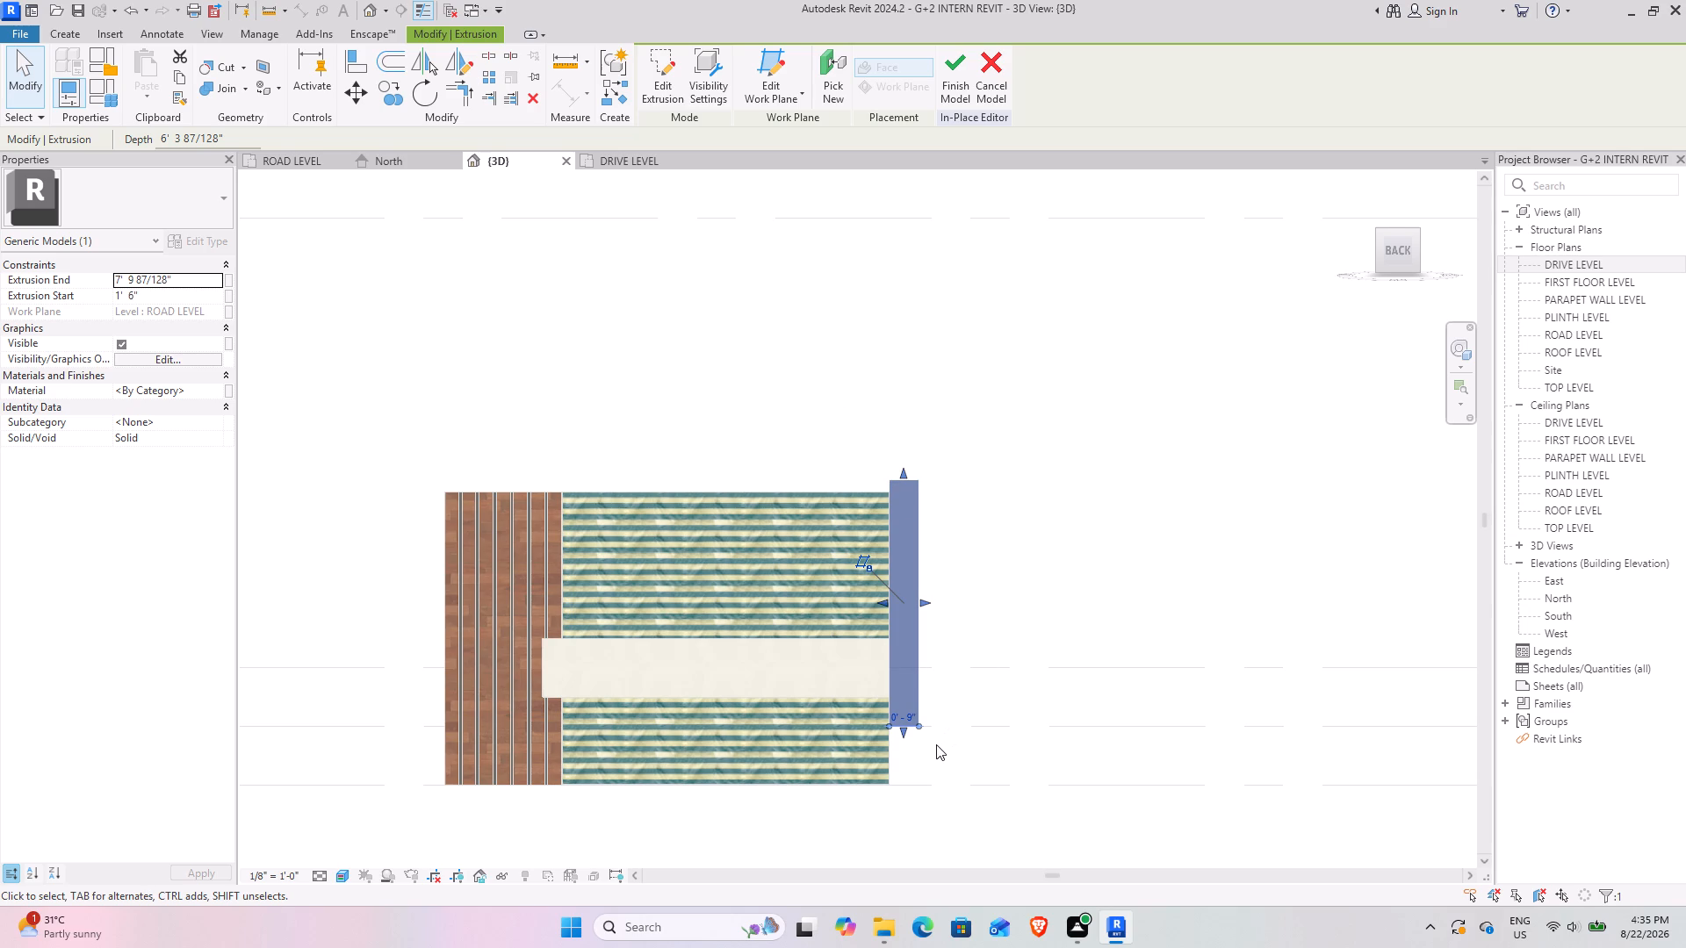
{"action": "left_click", "coordinate": [1006, 544]}
{"action": "scroll", "coordinate": [989, 523], "scroll_direction": "down", "scroll_amount": 2}
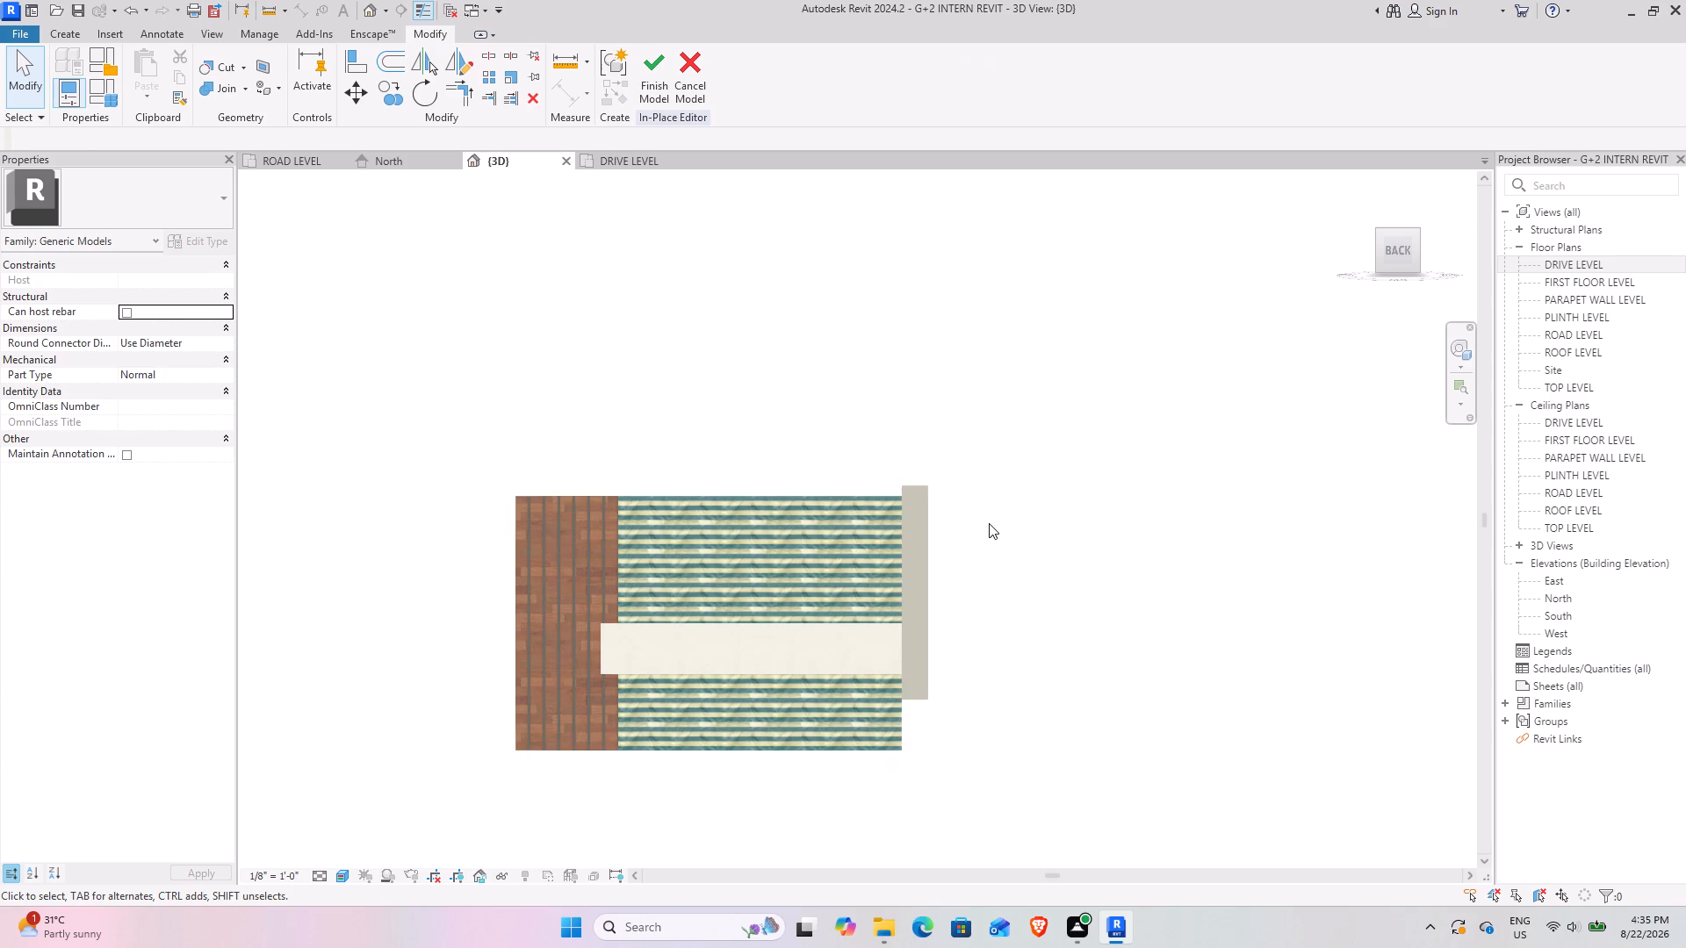
{"action": "middle_click_drag", "start_coordinate": [996, 541], "coordinate": [865, 645]}
{"action": "middle_click_drag", "start_coordinate": [848, 643], "coordinate": [959, 399]}
{"action": "middle_click_drag", "start_coordinate": [818, 531], "coordinate": [839, 550]}
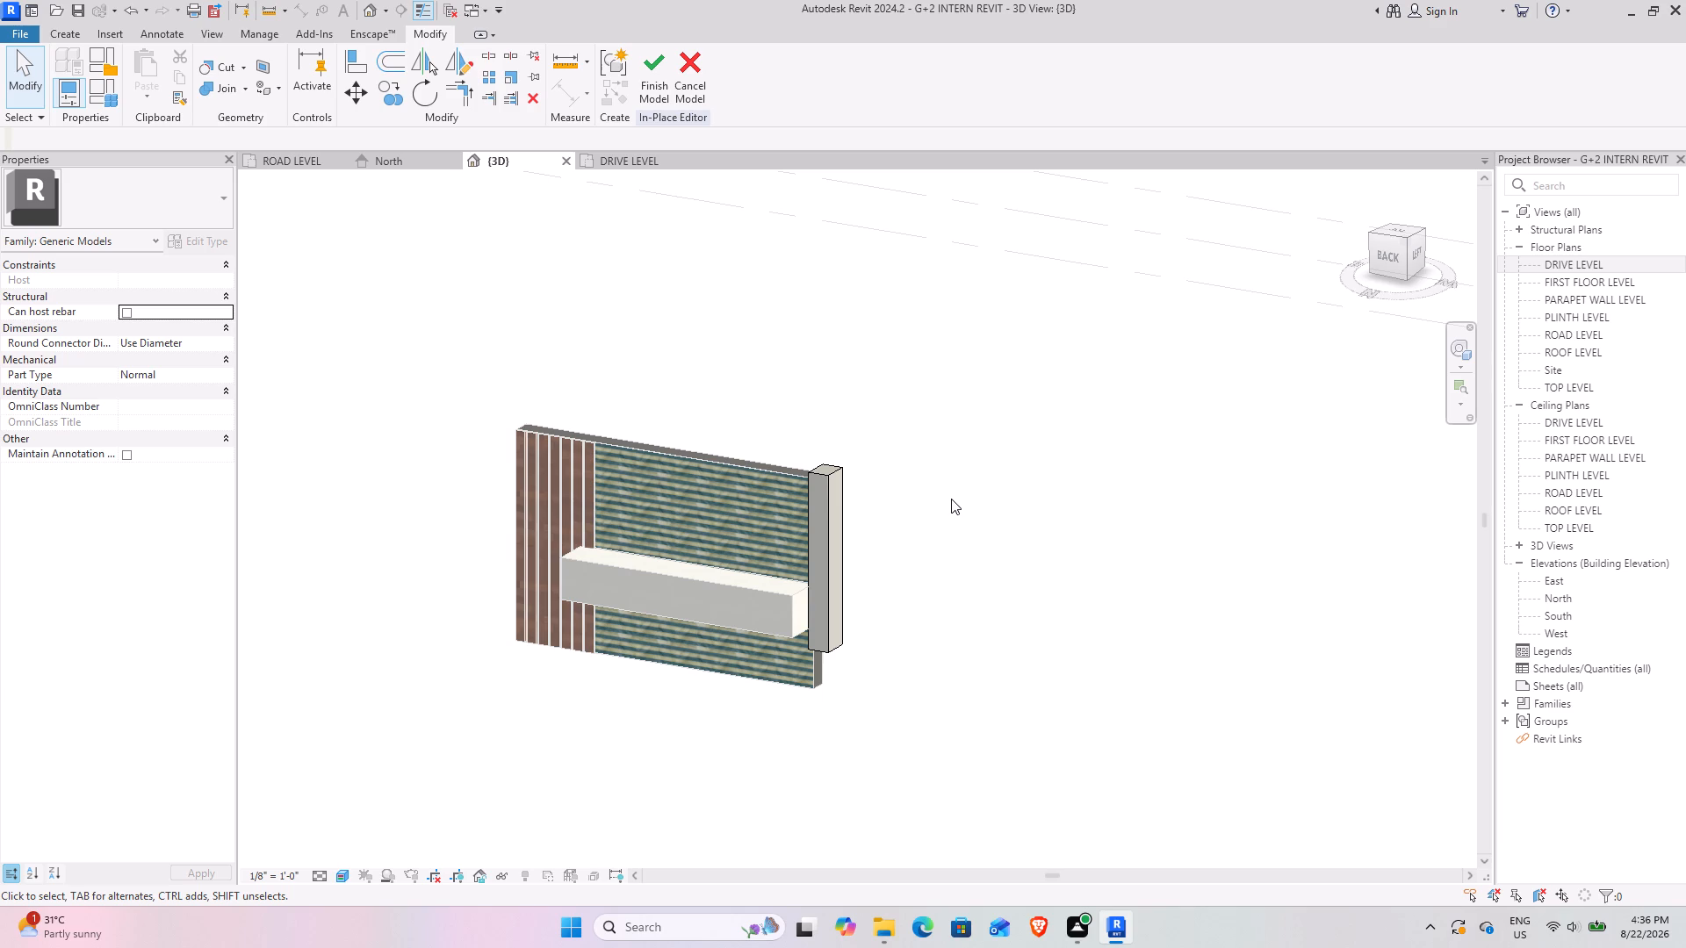
{"action": "scroll", "coordinate": [917, 616], "scroll_direction": "down", "scroll_amount": 3}
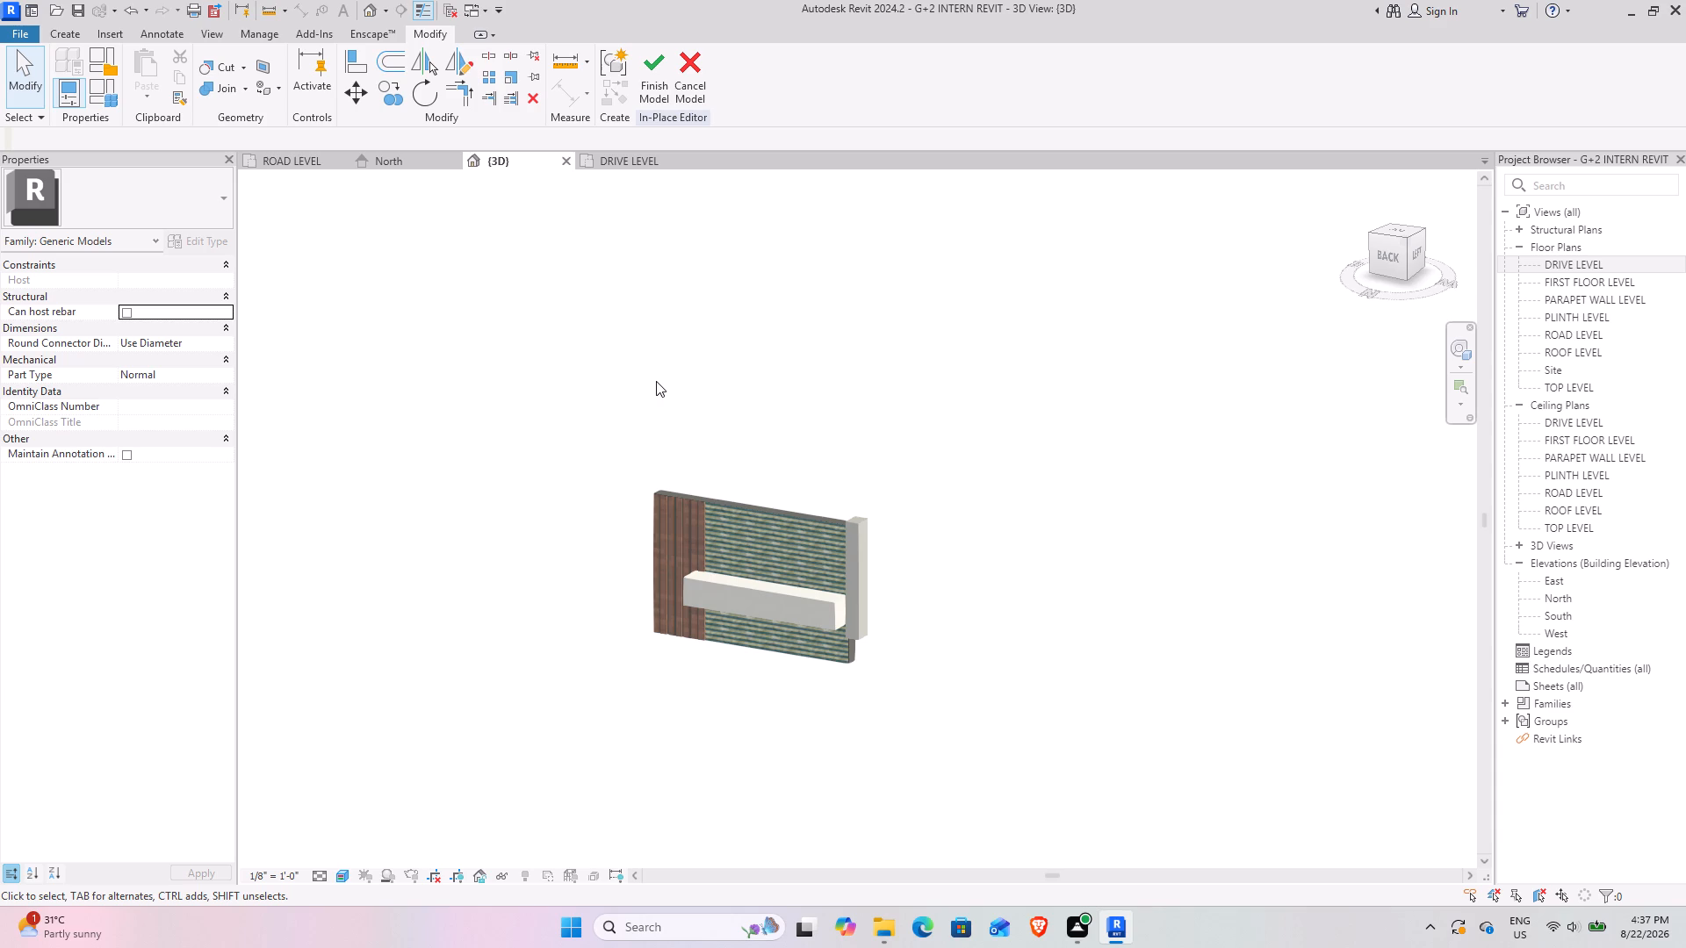
Open the PLINTH LEVEL floor plan and examine how the column, block and feature wall sit in plan.
{"action": "double_click", "coordinate": [1594, 311]}
{"action": "scroll", "coordinate": [672, 564], "scroll_direction": "up", "scroll_amount": 3}
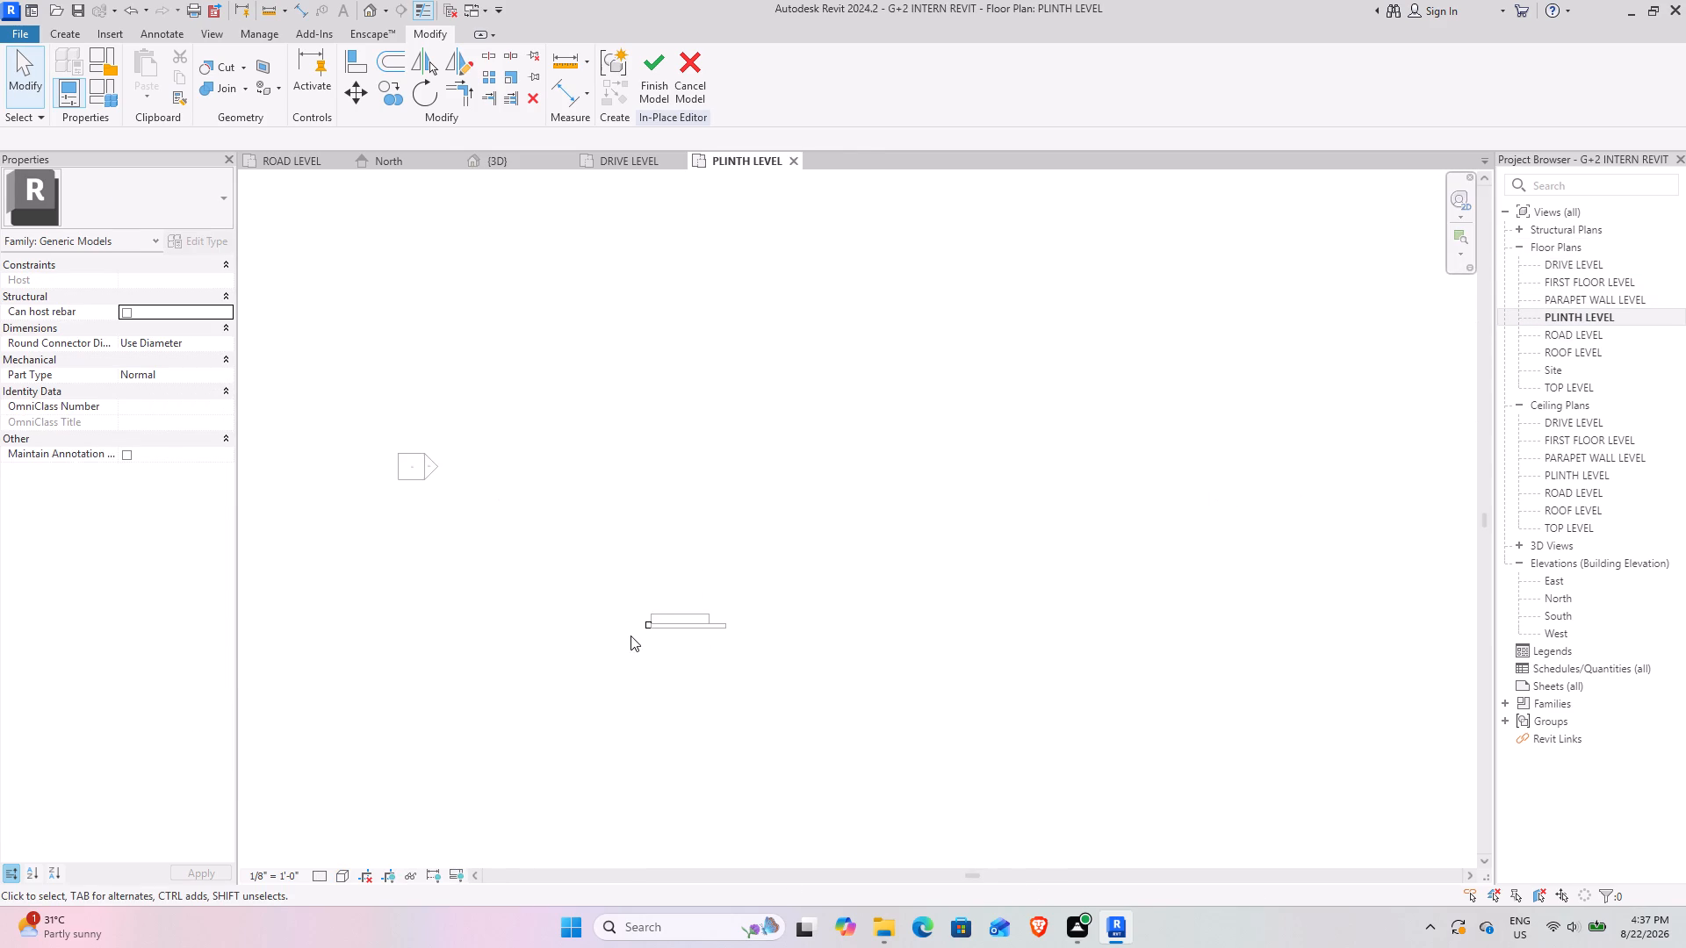
{"action": "scroll", "coordinate": [630, 636], "scroll_direction": "up", "scroll_amount": 8}
{"action": "middle_click_drag", "start_coordinate": [778, 420], "coordinate": [790, 447]}
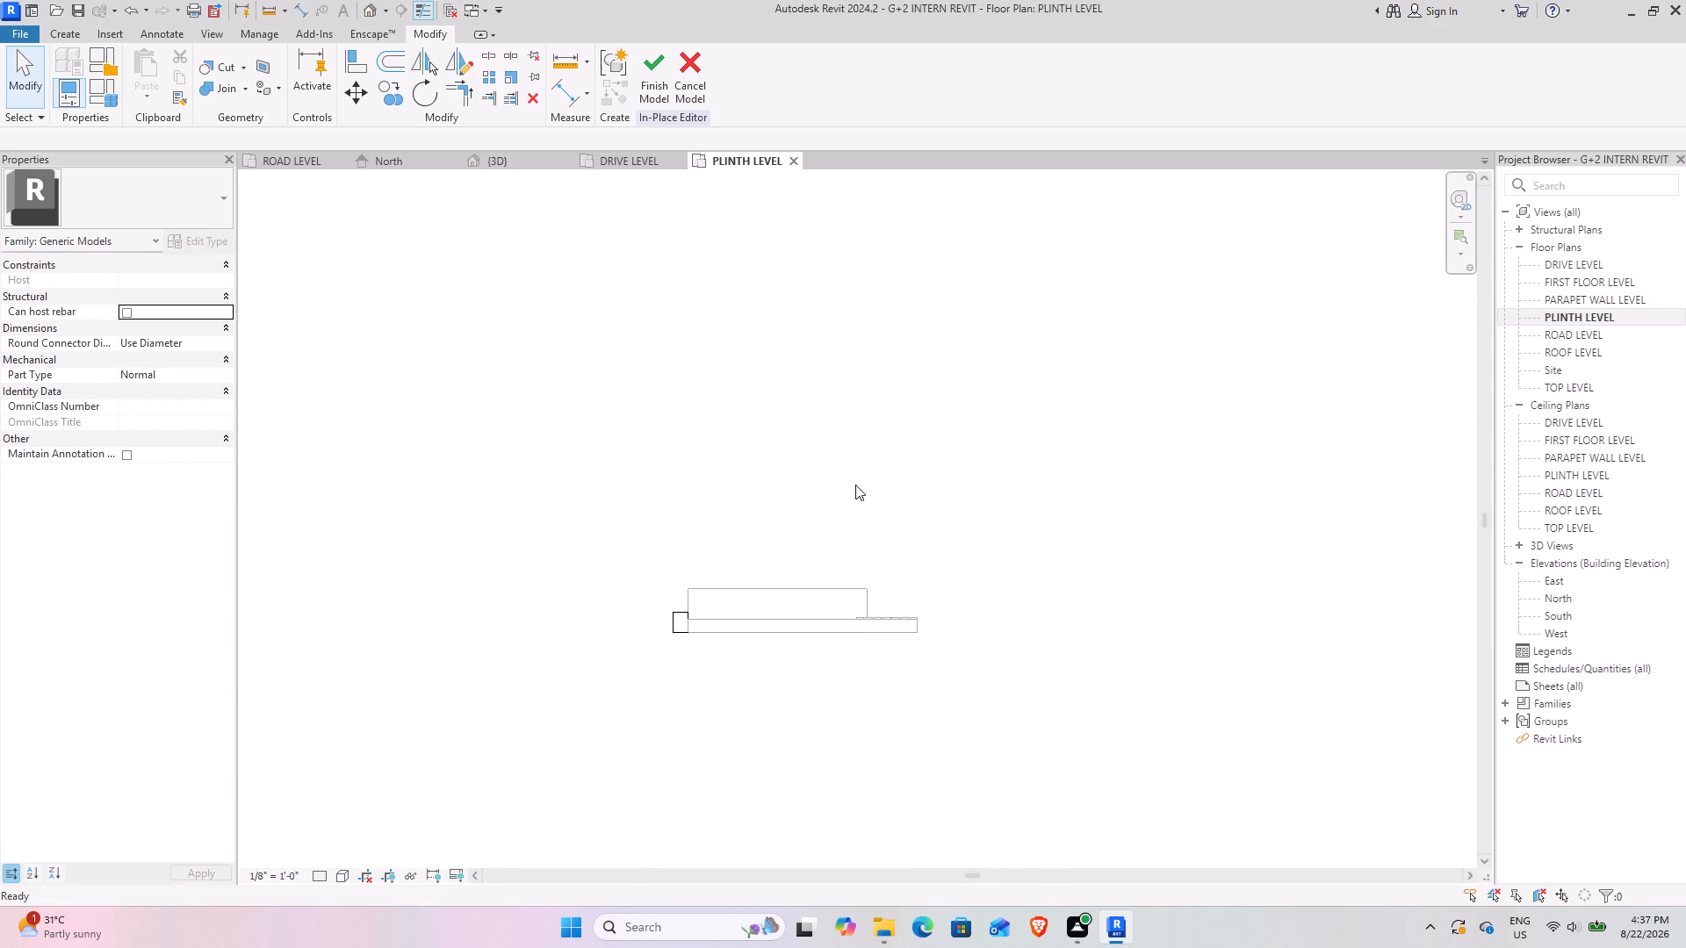
{"action": "scroll", "coordinate": [855, 485], "scroll_direction": "down", "scroll_amount": 8}
{"action": "left_click_drag", "start_coordinate": [731, 457], "coordinate": [883, 570]}
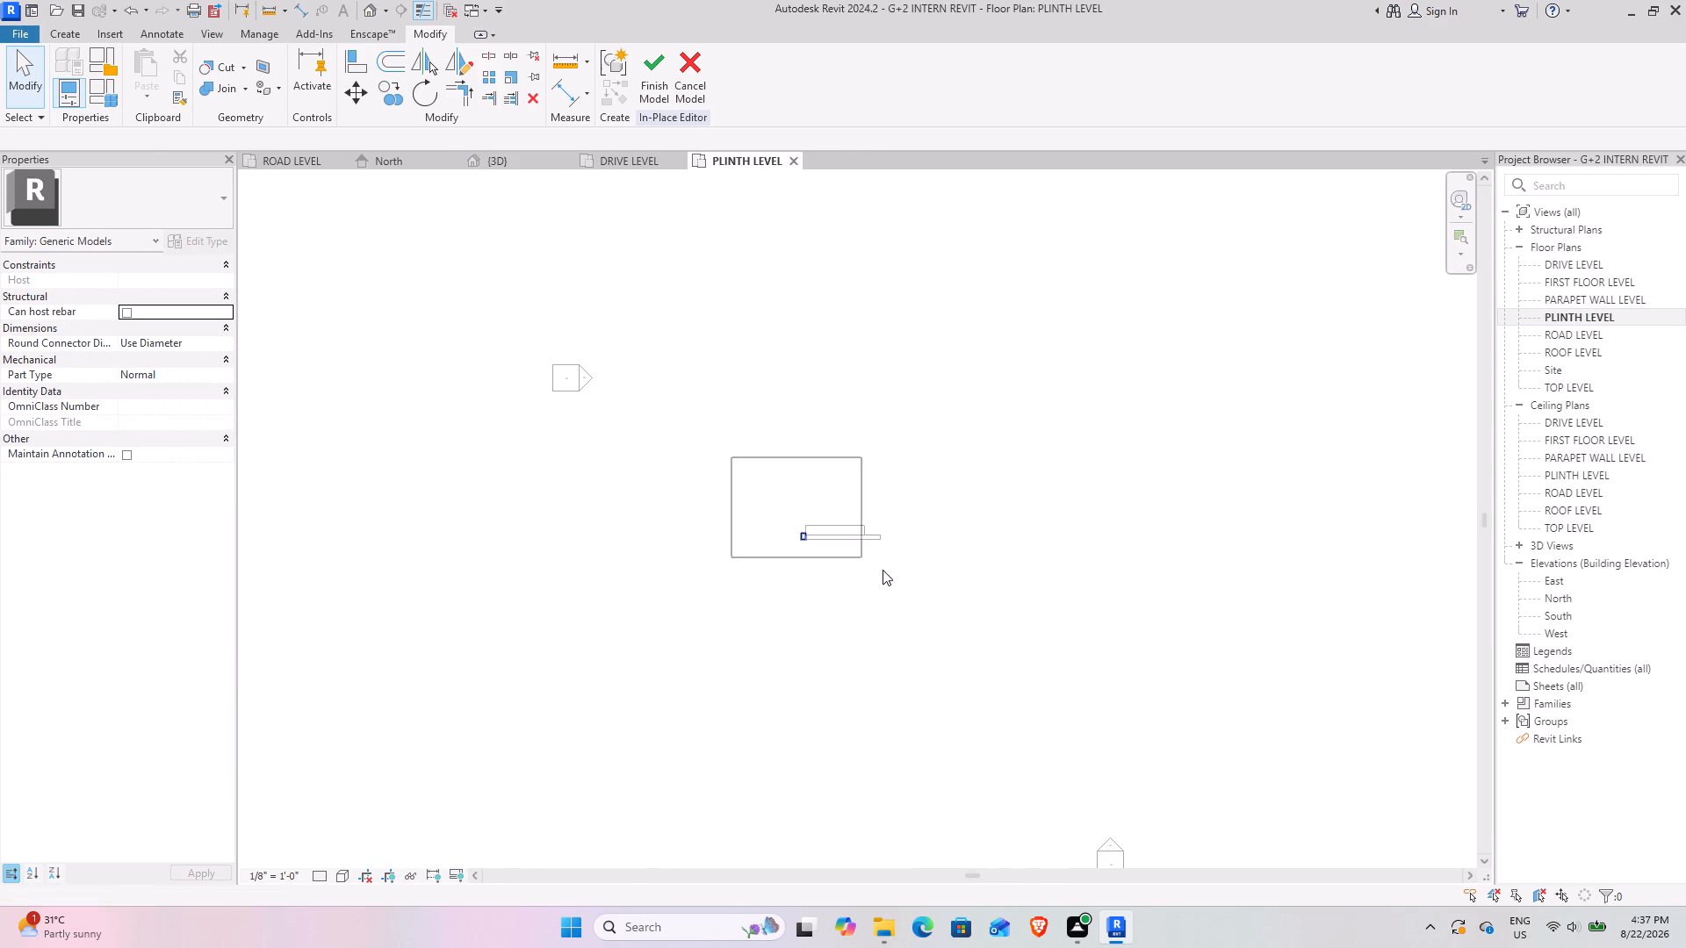
{"action": "left_click_drag", "start_coordinate": [883, 570], "coordinate": [931, 600]}
{"action": "left_click", "coordinate": [927, 587]}
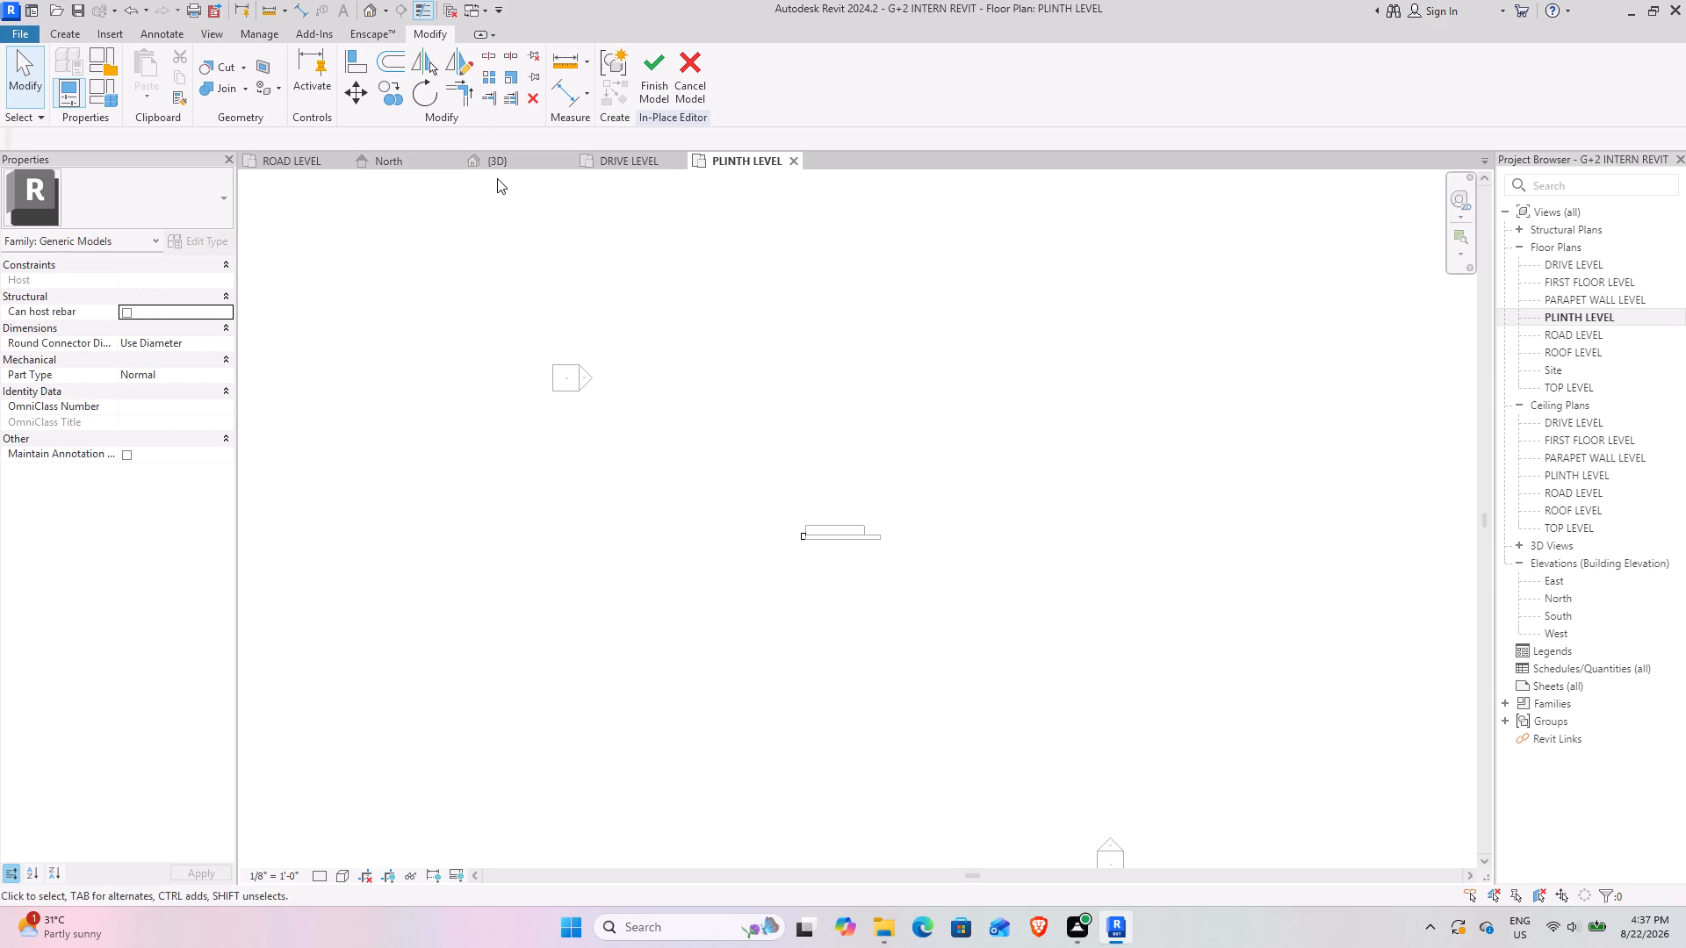
{"action": "scroll", "coordinate": [879, 576], "scroll_direction": "up", "scroll_amount": 6}
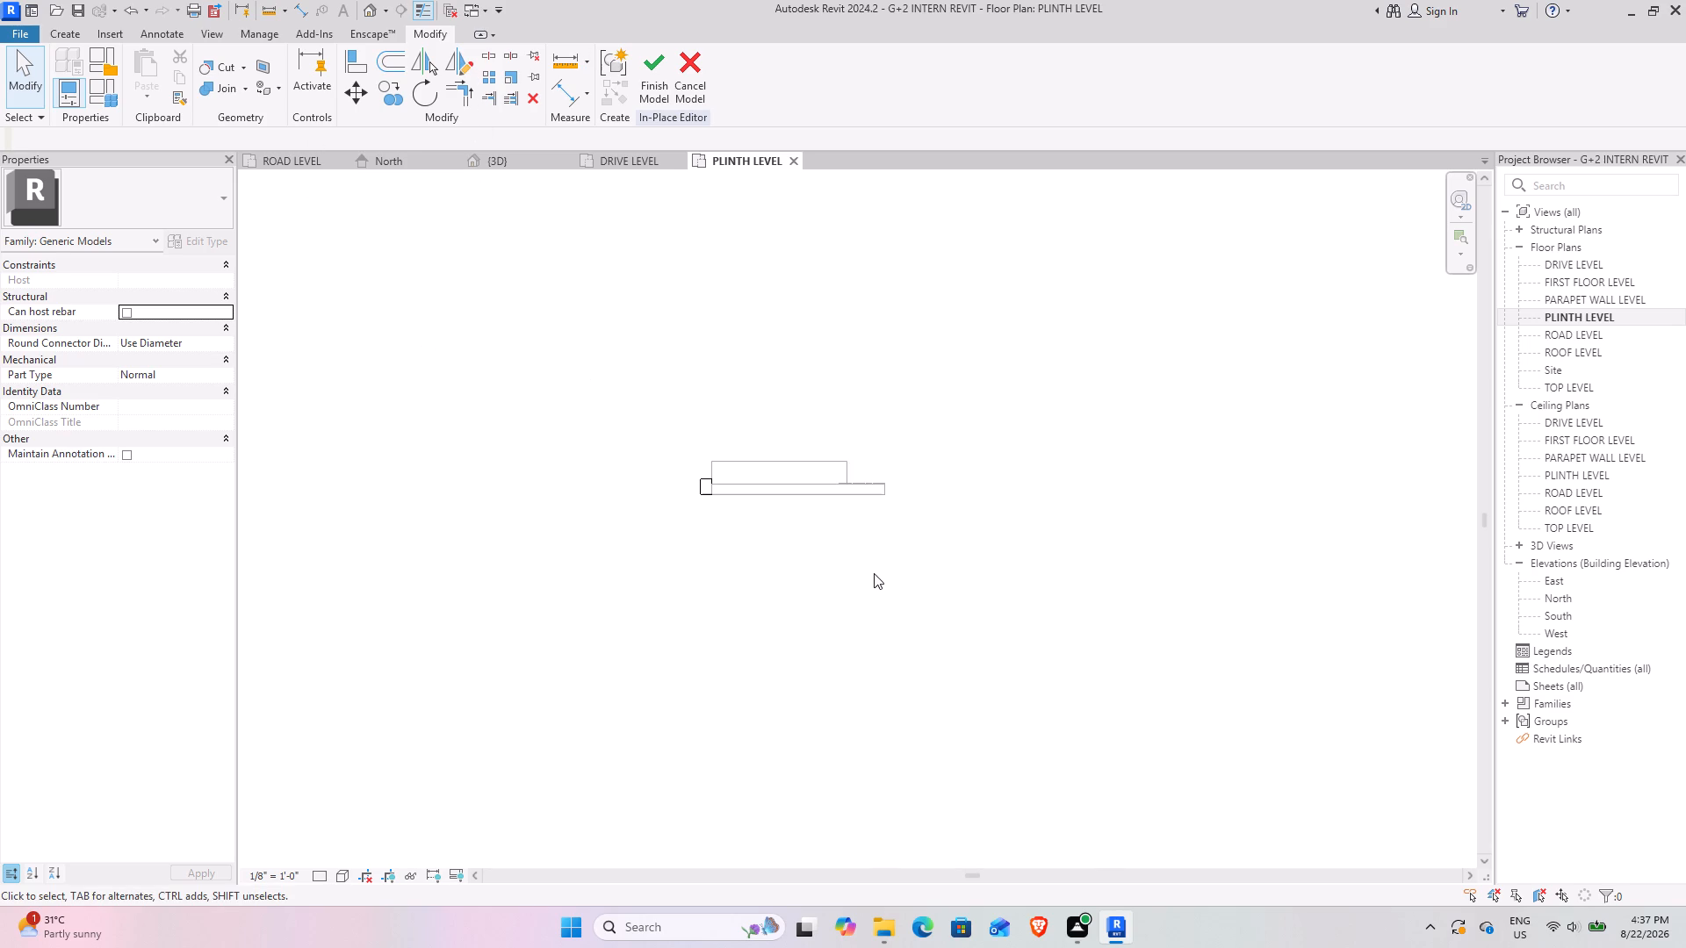
{"action": "scroll", "coordinate": [767, 512], "scroll_direction": "up", "scroll_amount": 4}
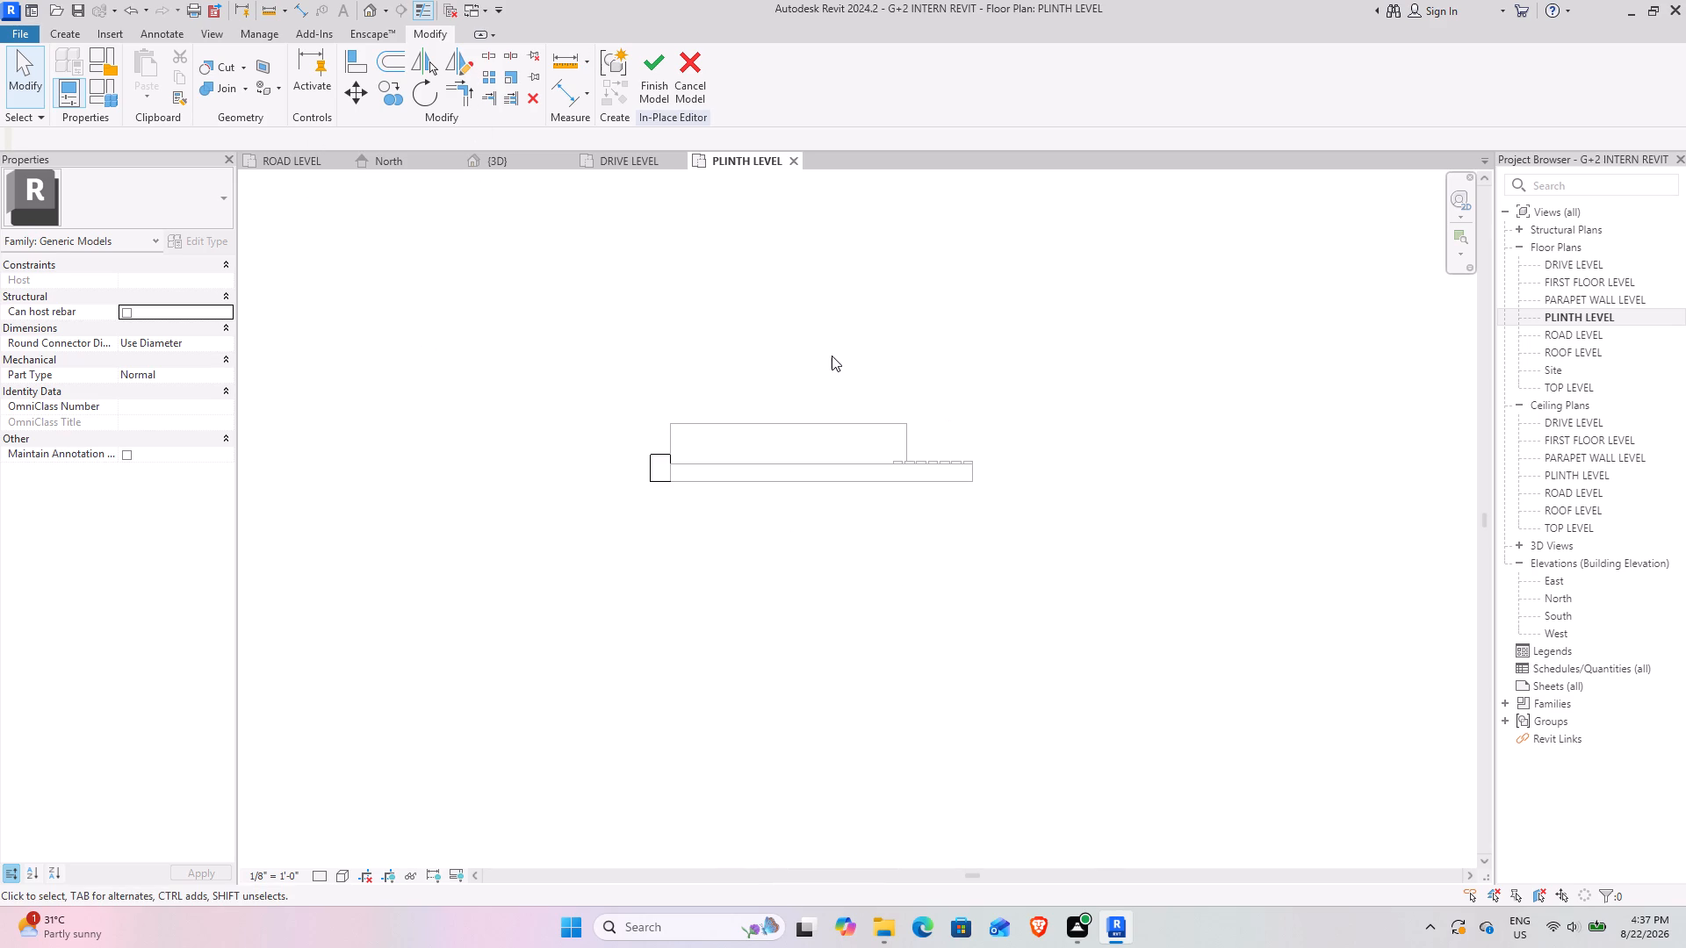
{"action": "scroll", "coordinate": [779, 541], "scroll_direction": "up", "scroll_amount": 2}
{"action": "scroll", "coordinate": [779, 541], "scroll_direction": "down", "scroll_amount": 3}
{"action": "middle_click_drag", "start_coordinate": [781, 540], "coordinate": [918, 540]}
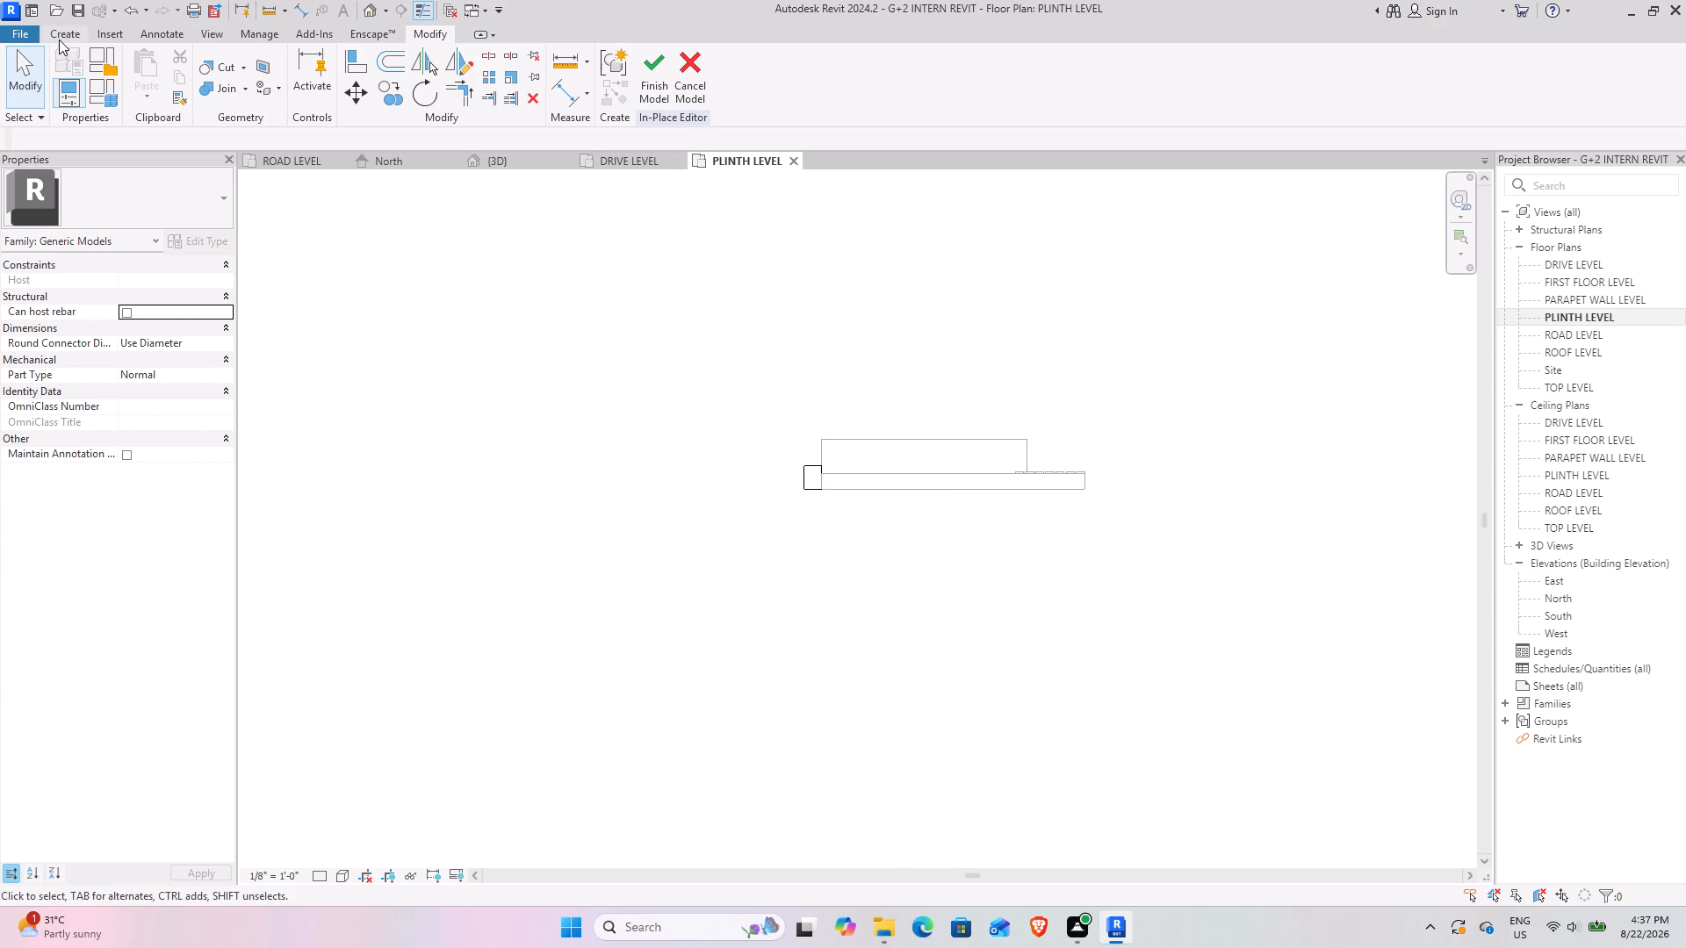
{"action": "left_click", "coordinate": [834, 292]}
Finish the in-place column model.
{"action": "left_click", "coordinate": [647, 70]}
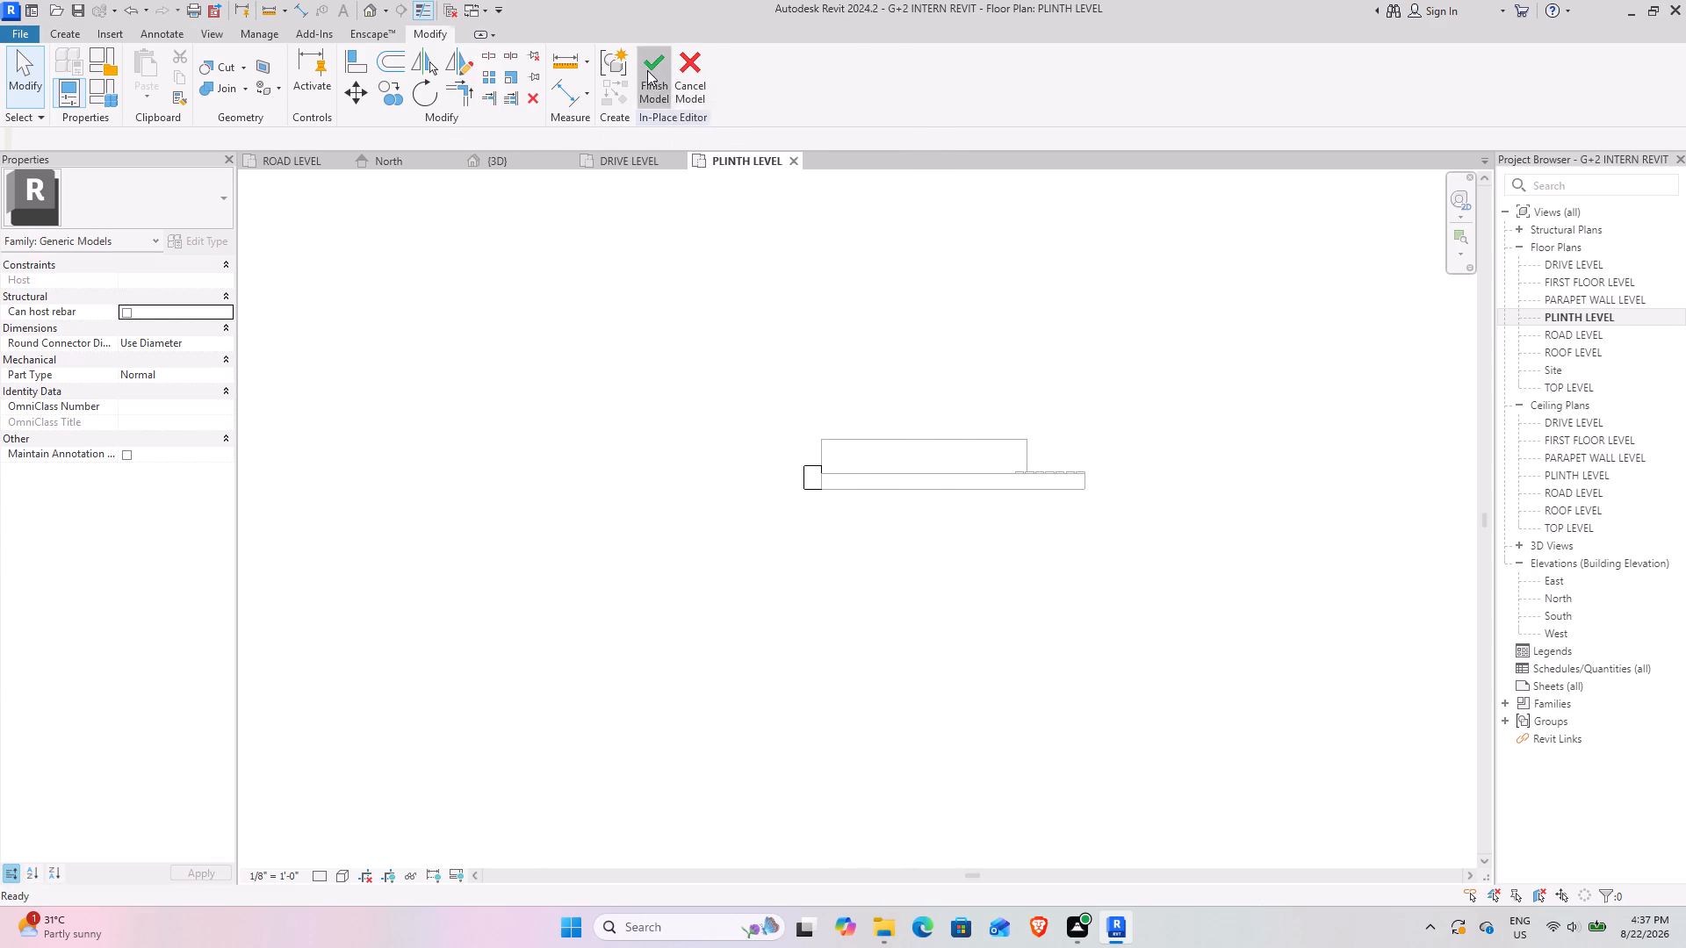
Draw a 22' 3" Generic - 8" wall perpendicular to the feature wall from its end opposite the column, location line Finish Face: Interior.
{"action": "left_click", "coordinate": [90, 31]}
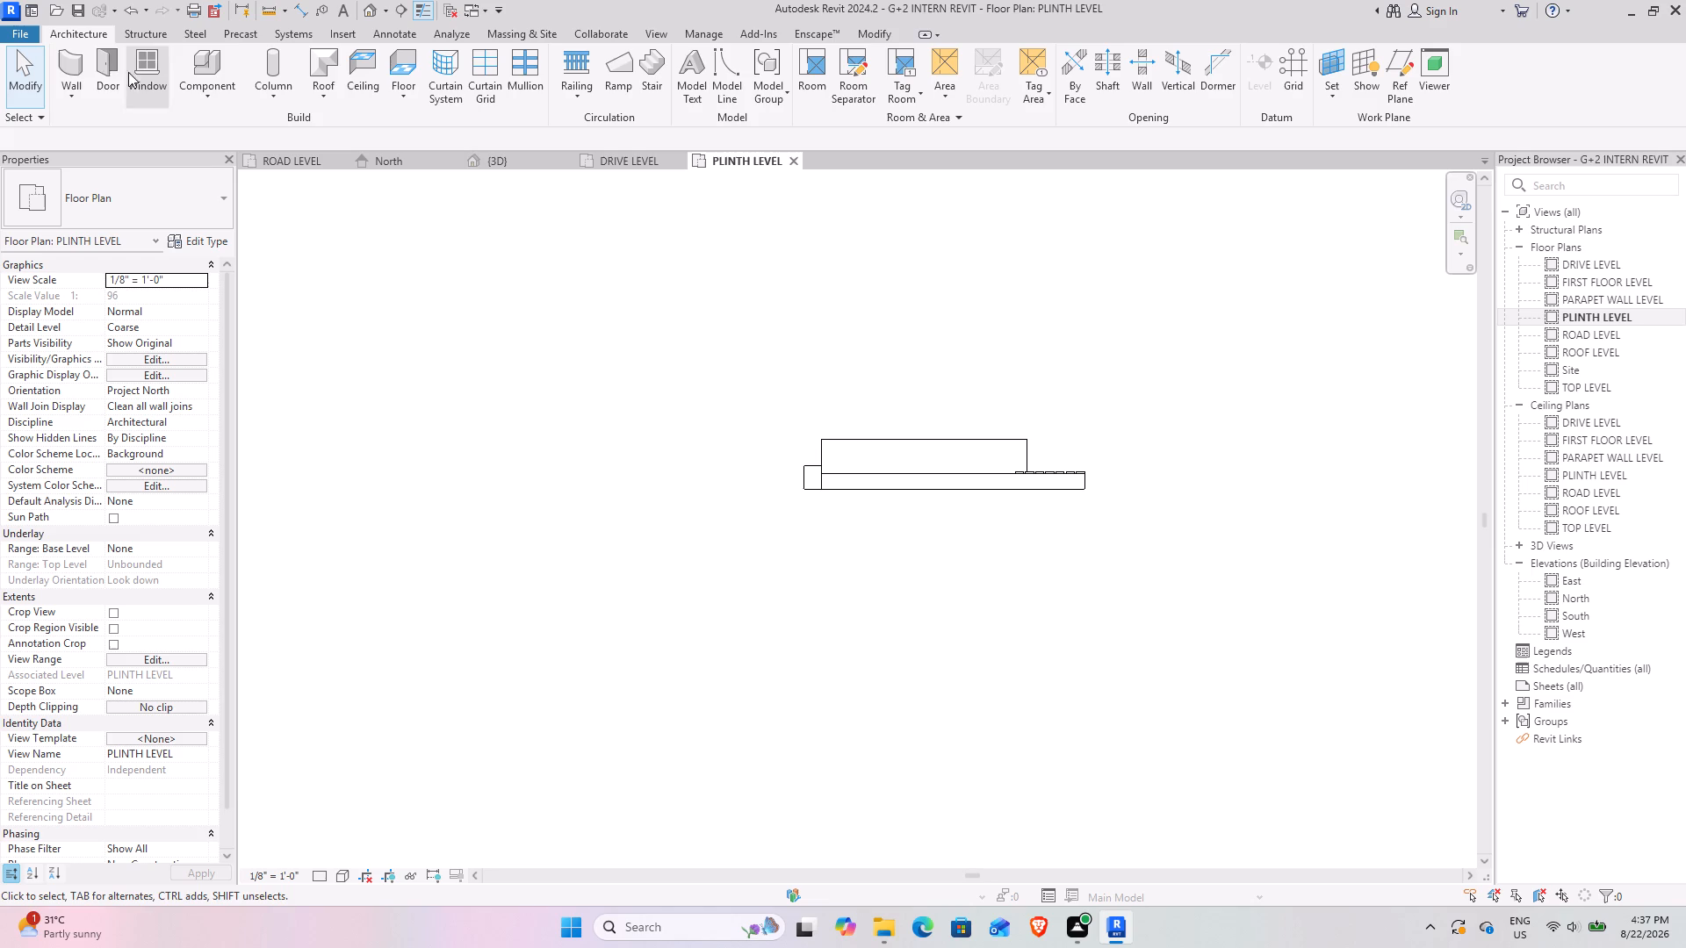
{"action": "left_click", "coordinate": [81, 63]}
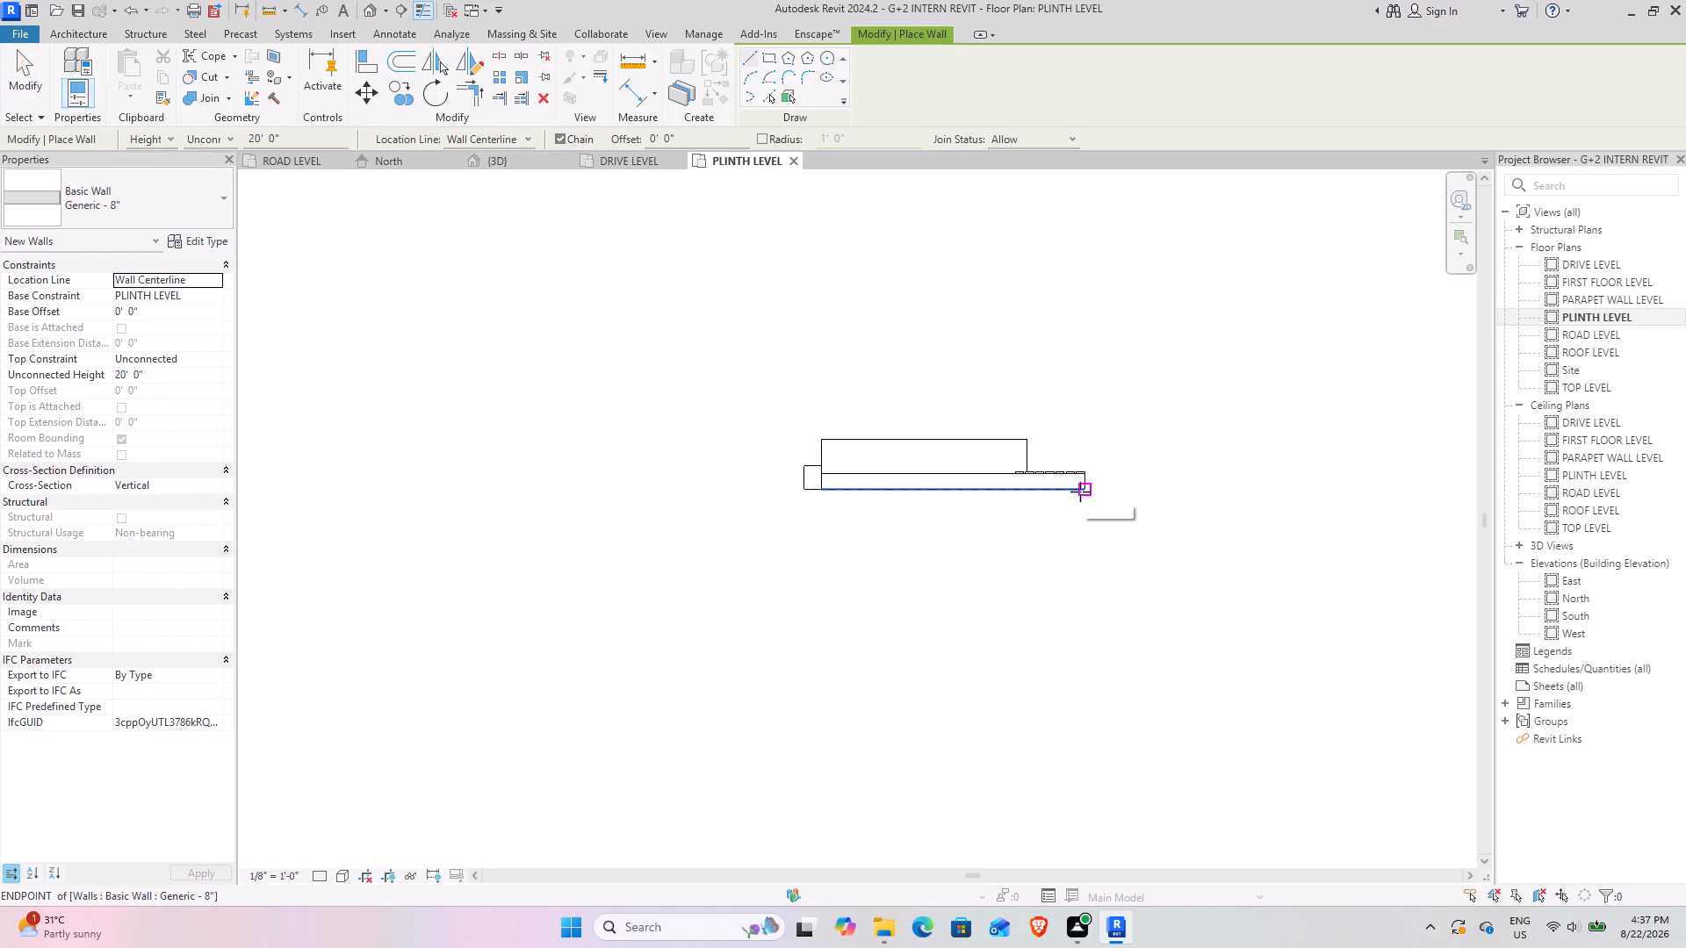
{"action": "left_click", "coordinate": [1080, 492]}
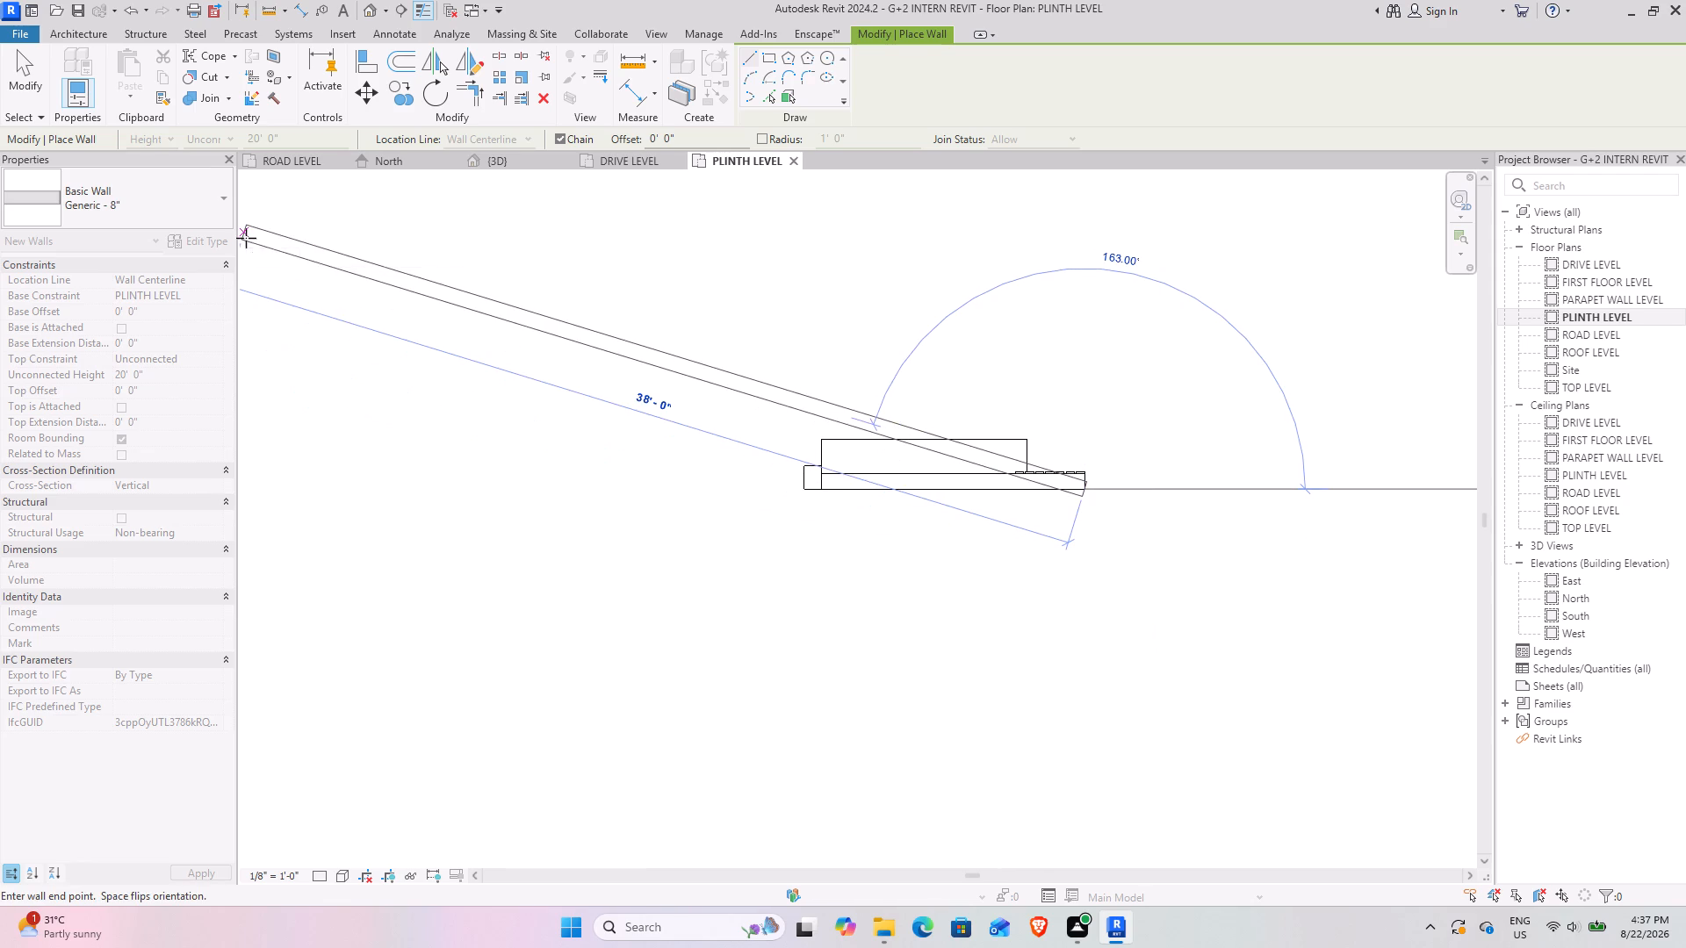
{"action": "key", "text": "Escape"}
{"action": "left_click", "coordinate": [530, 134]}
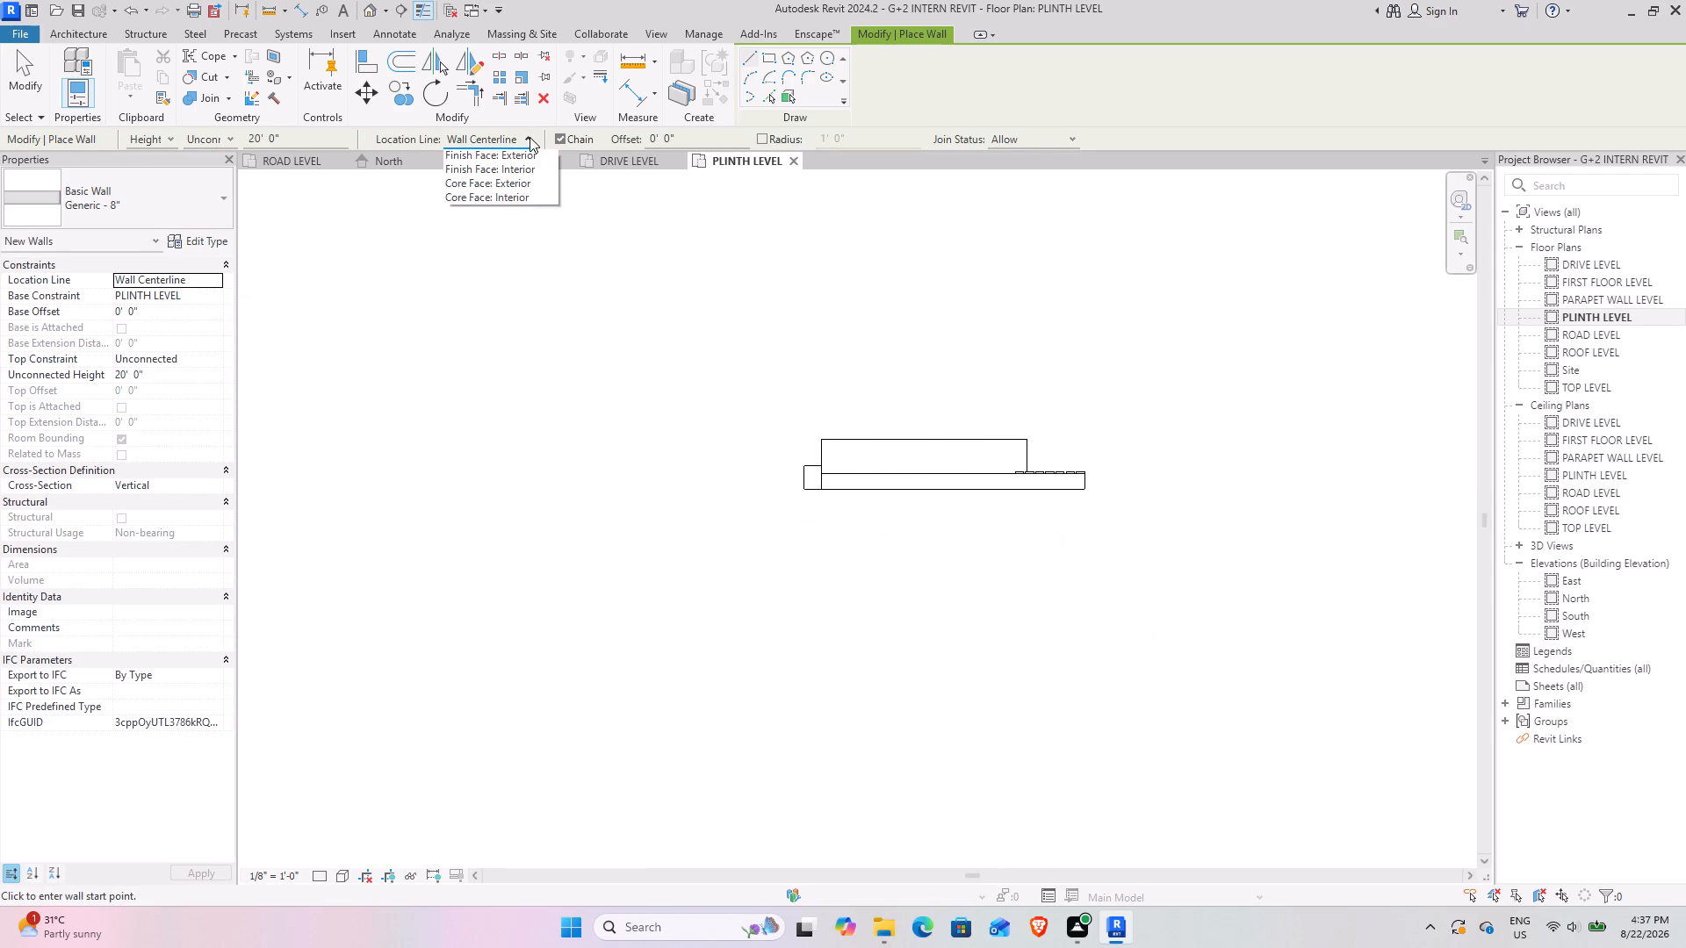
{"action": "left_click", "coordinate": [499, 199]}
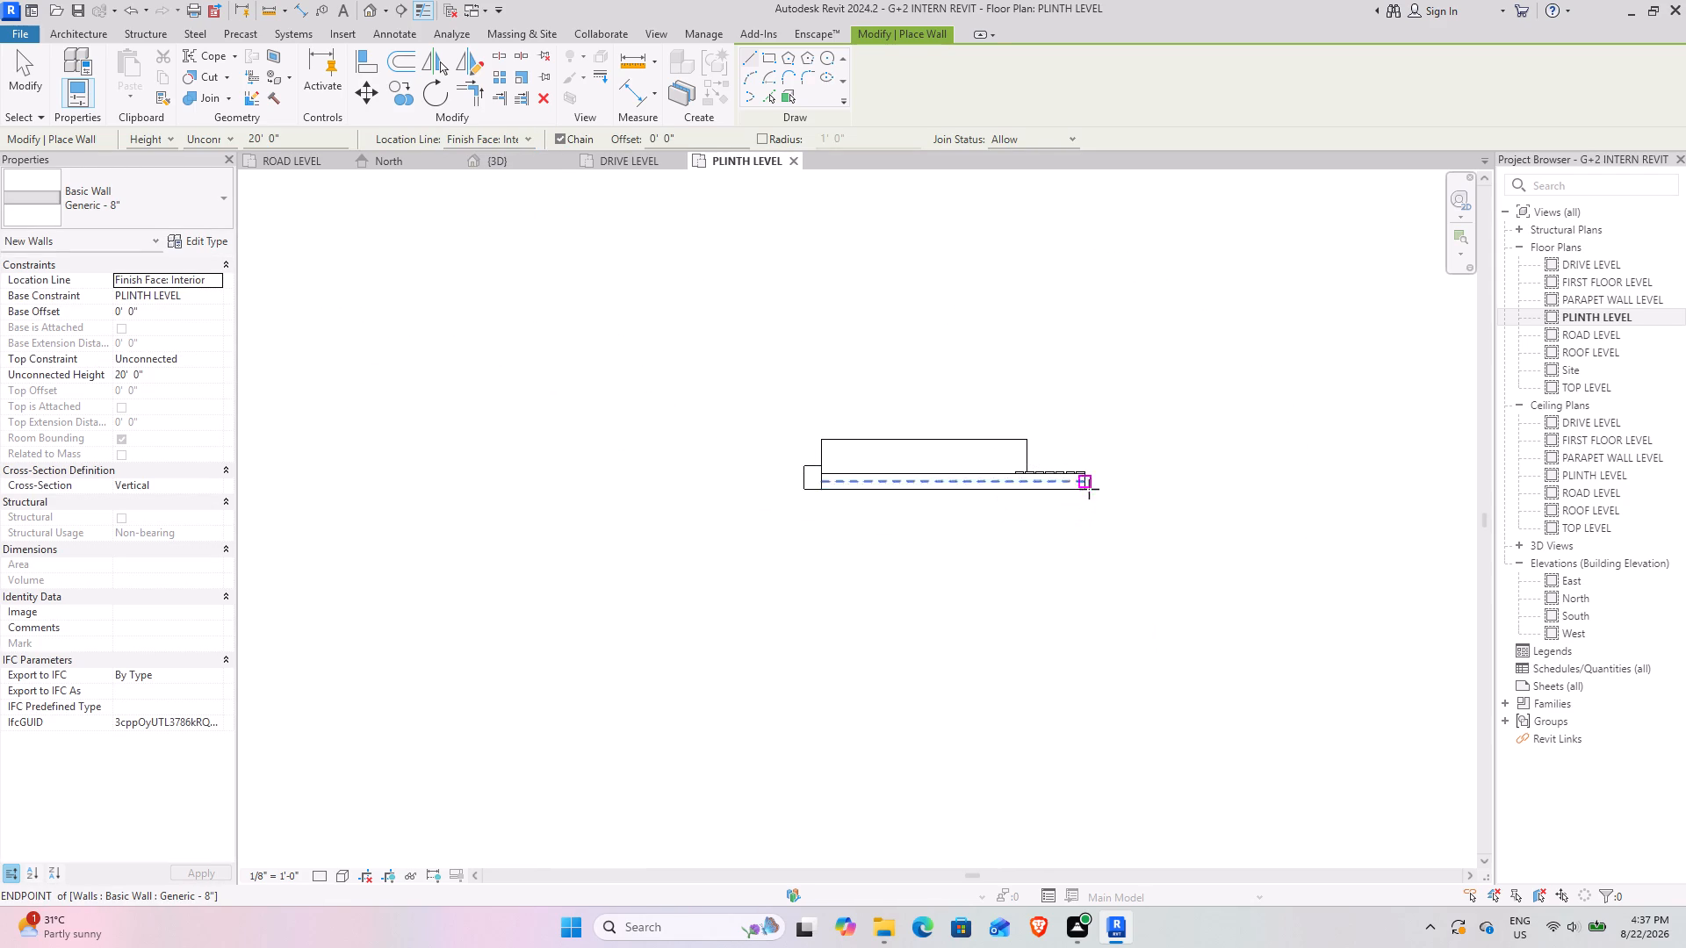
{"action": "left_click", "coordinate": [1086, 495]}
{"action": "key", "text": "space"}
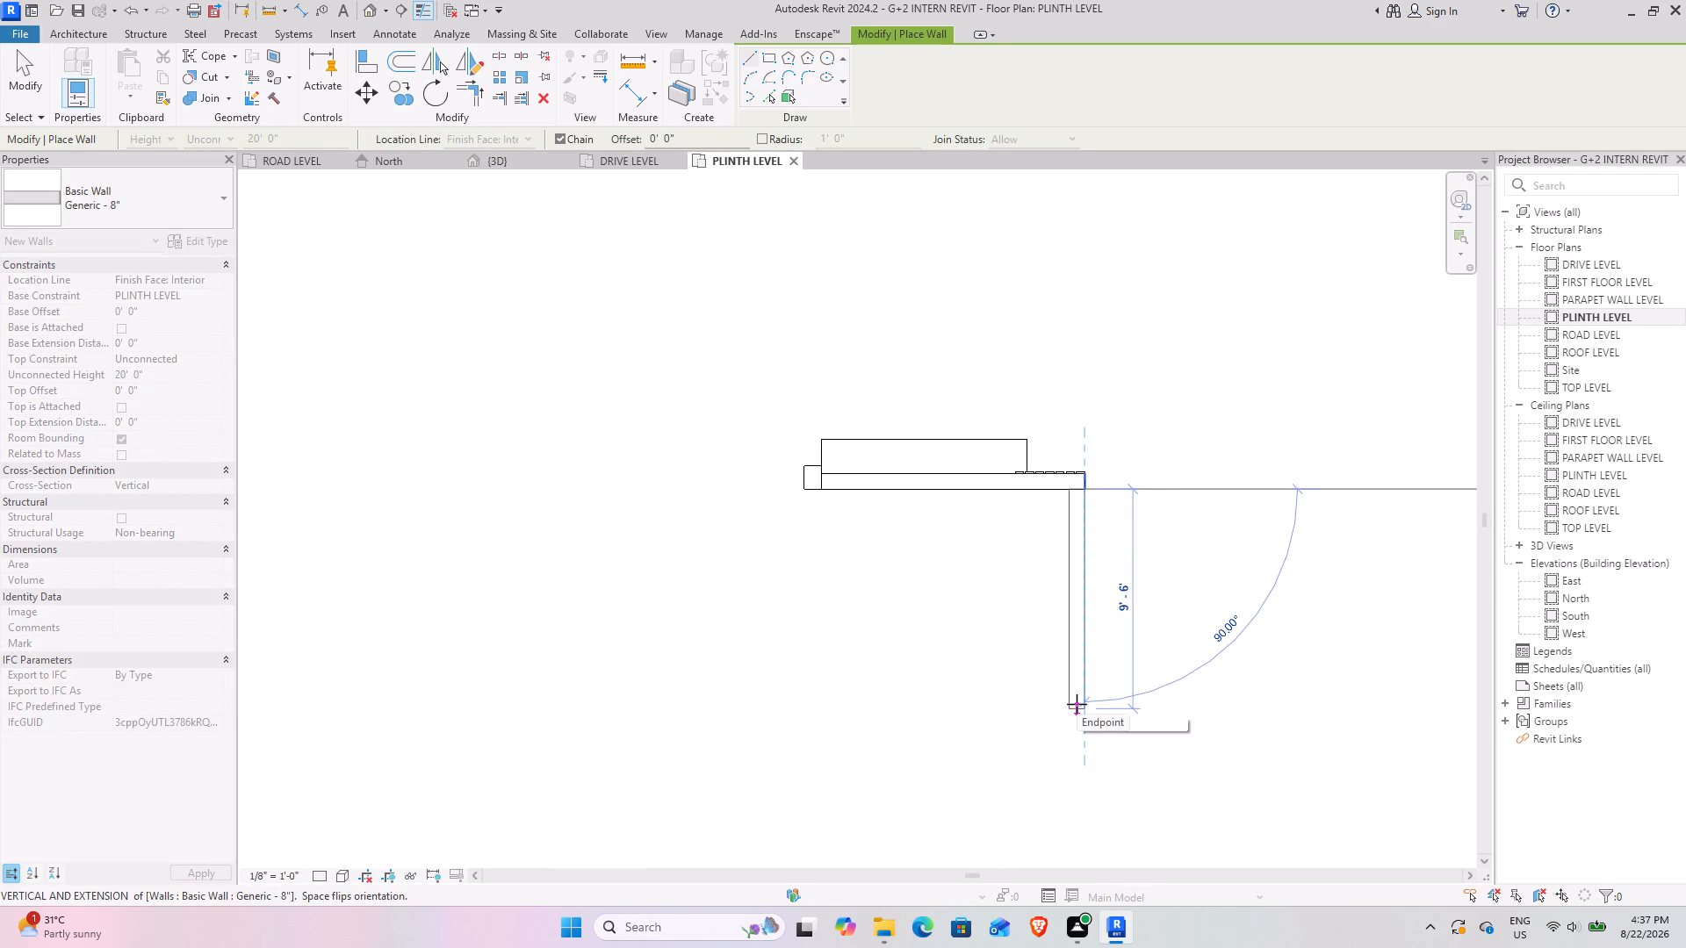
{"action": "middle_click_drag", "start_coordinate": [1077, 704], "coordinate": [1073, 557]}
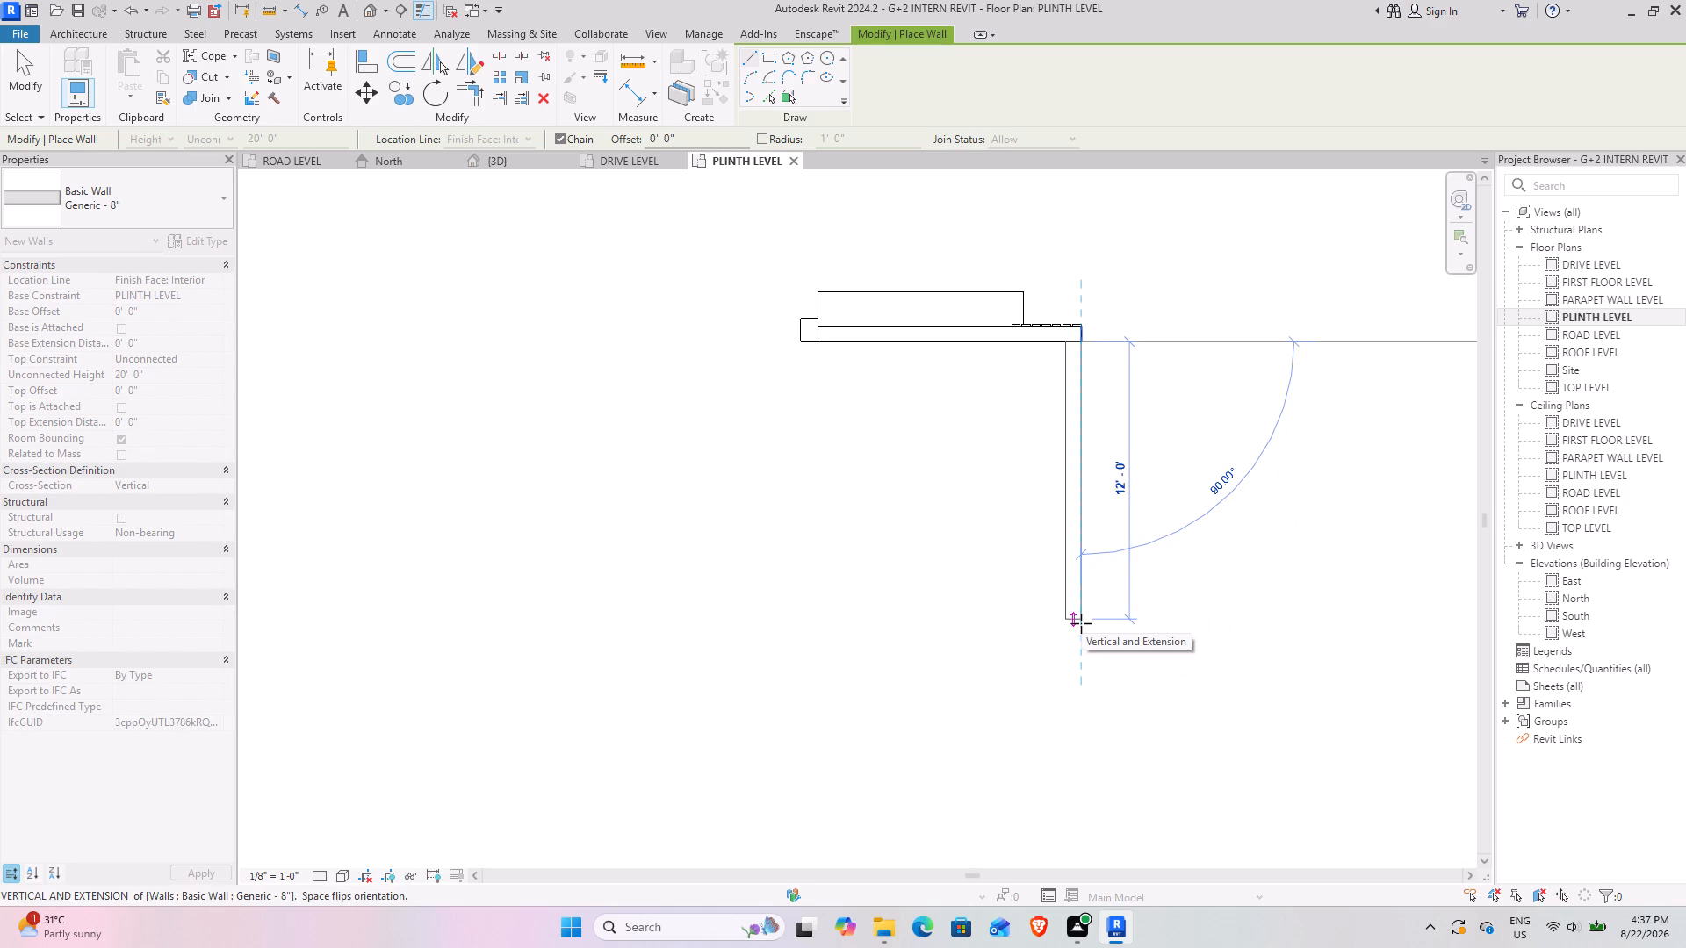
{"action": "type", "text": "22"}
{"action": "type", "text": "'3"}
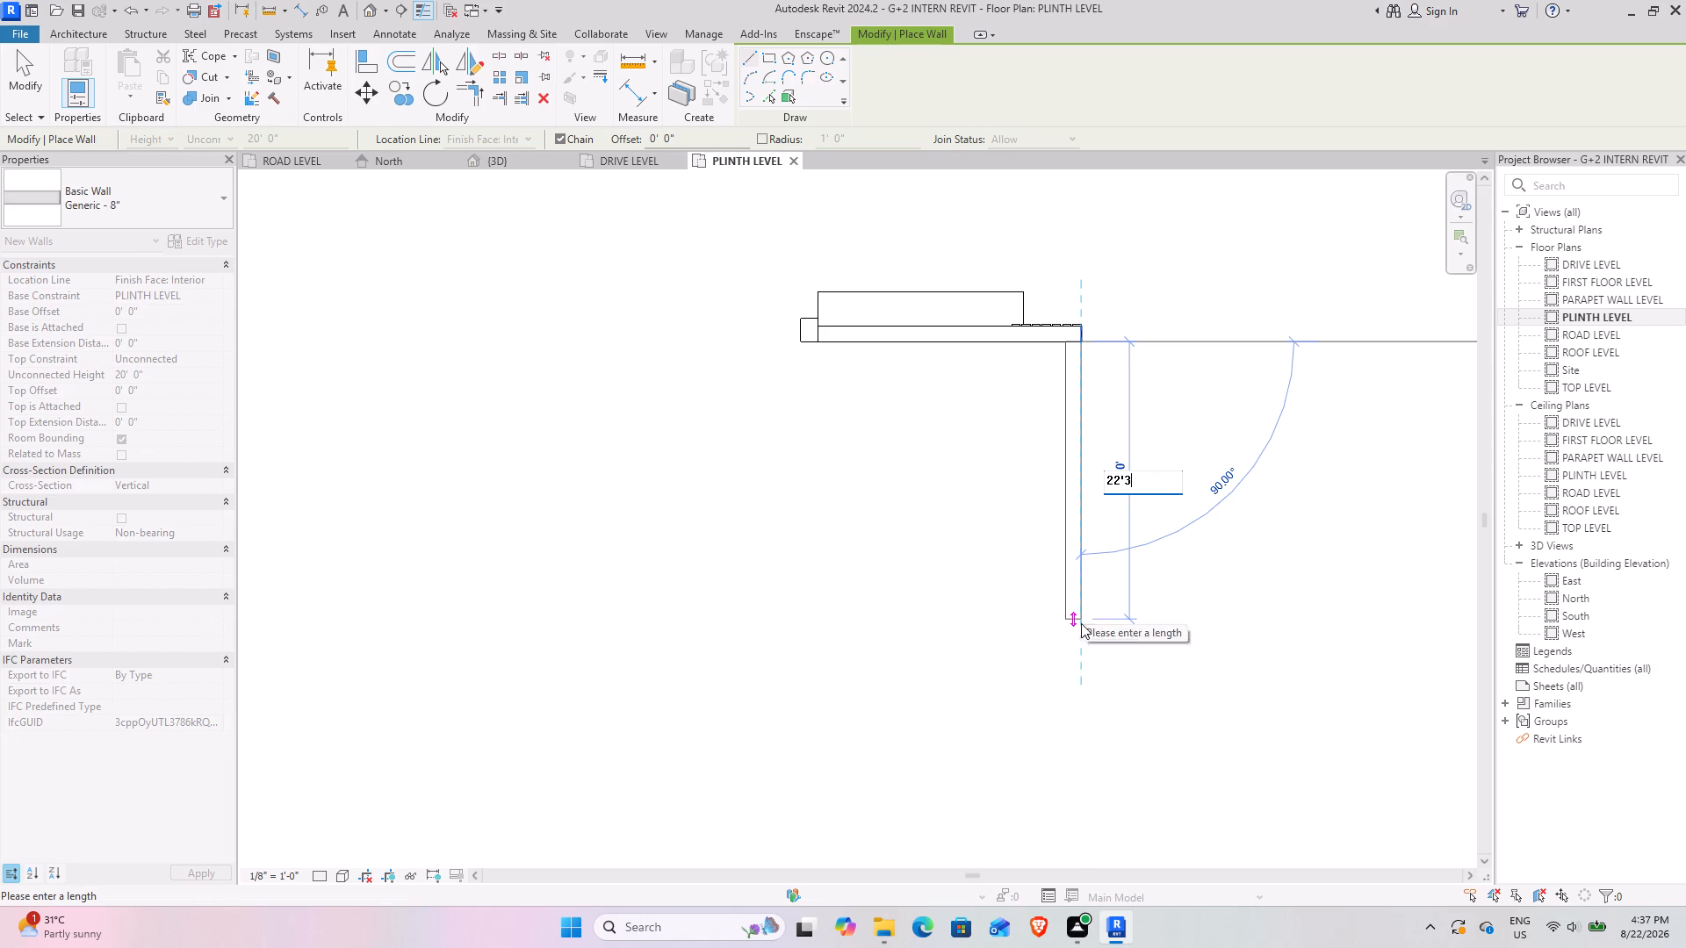
{"action": "key", "text": "Return"}
Continue the chain with a 13' wall parallel to the feature wall, running back toward the column side, and end the wall command.
{"action": "scroll", "coordinate": [1097, 618], "scroll_direction": "down", "scroll_amount": 4}
{"action": "middle_click_drag", "start_coordinate": [1102, 646], "coordinate": [1066, 600]}
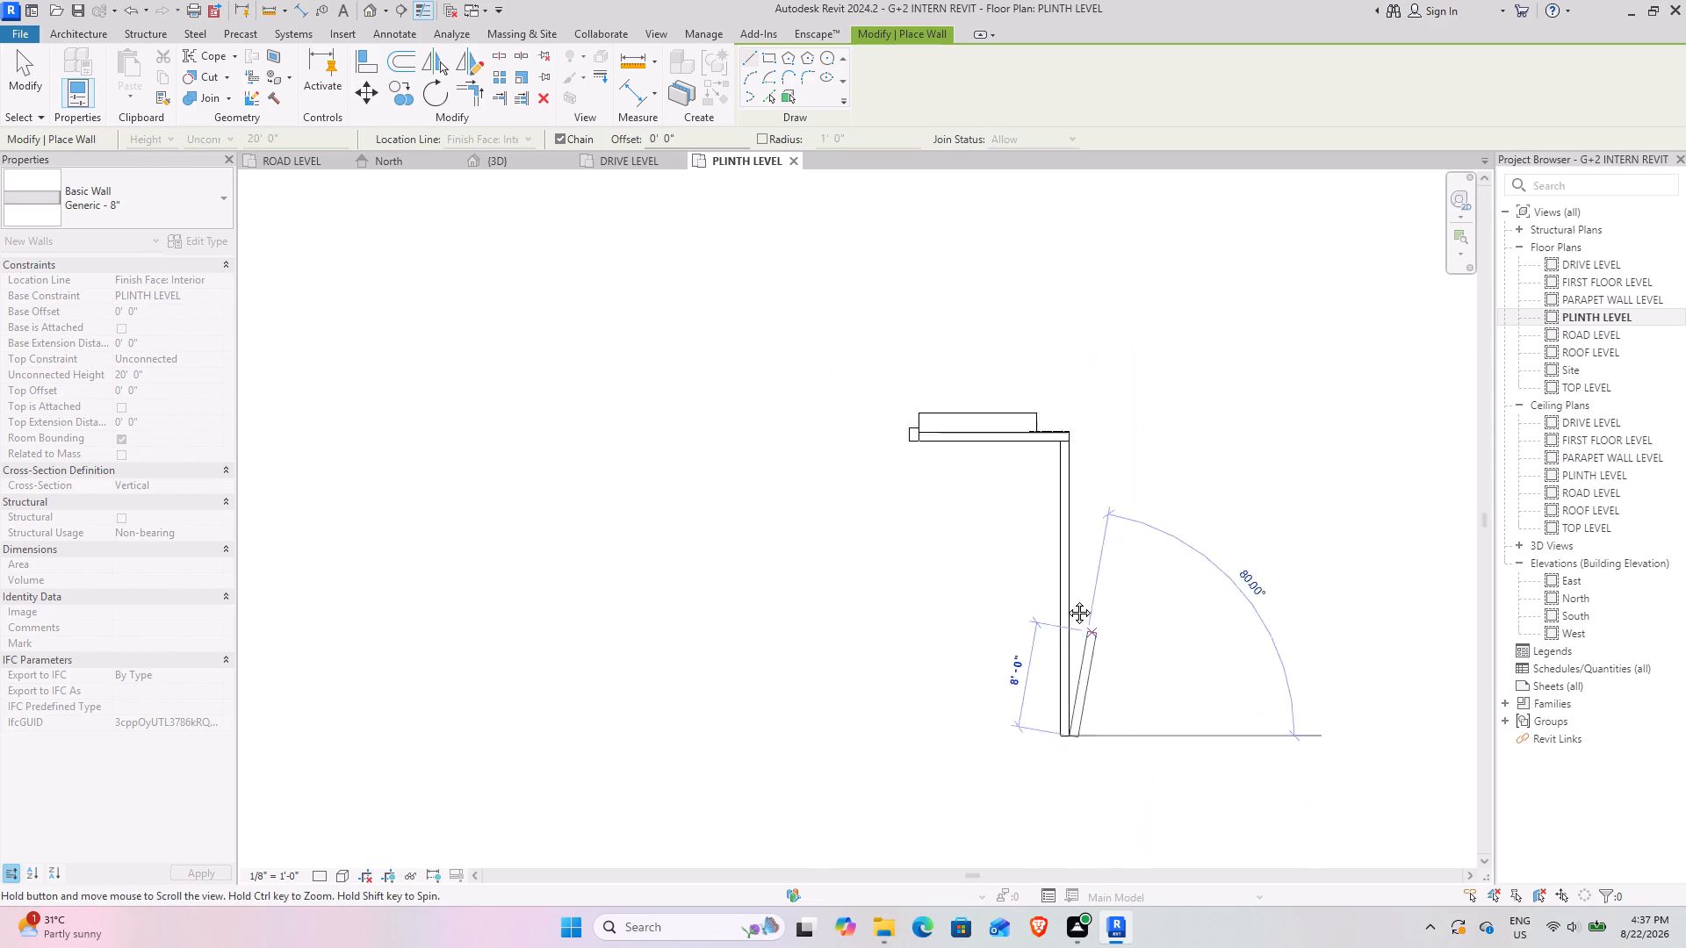
{"action": "middle_click_drag", "start_coordinate": [1066, 600], "coordinate": [1004, 456]}
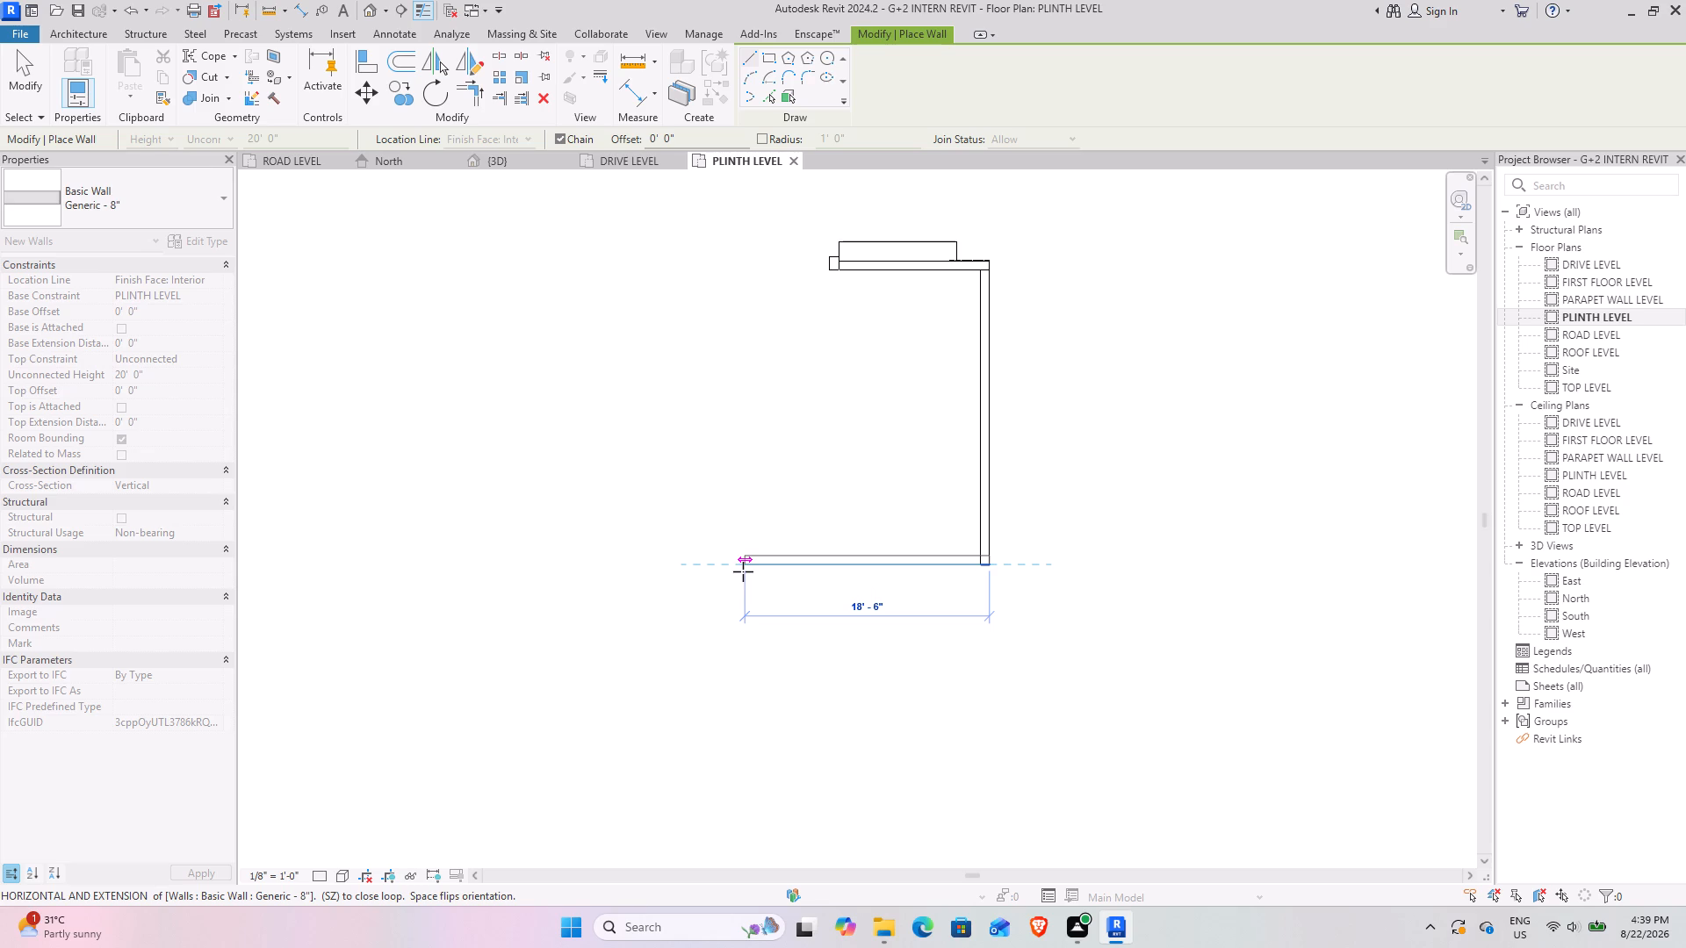
{"action": "type", "text": "13"}
{"action": "key", "text": "Return"}
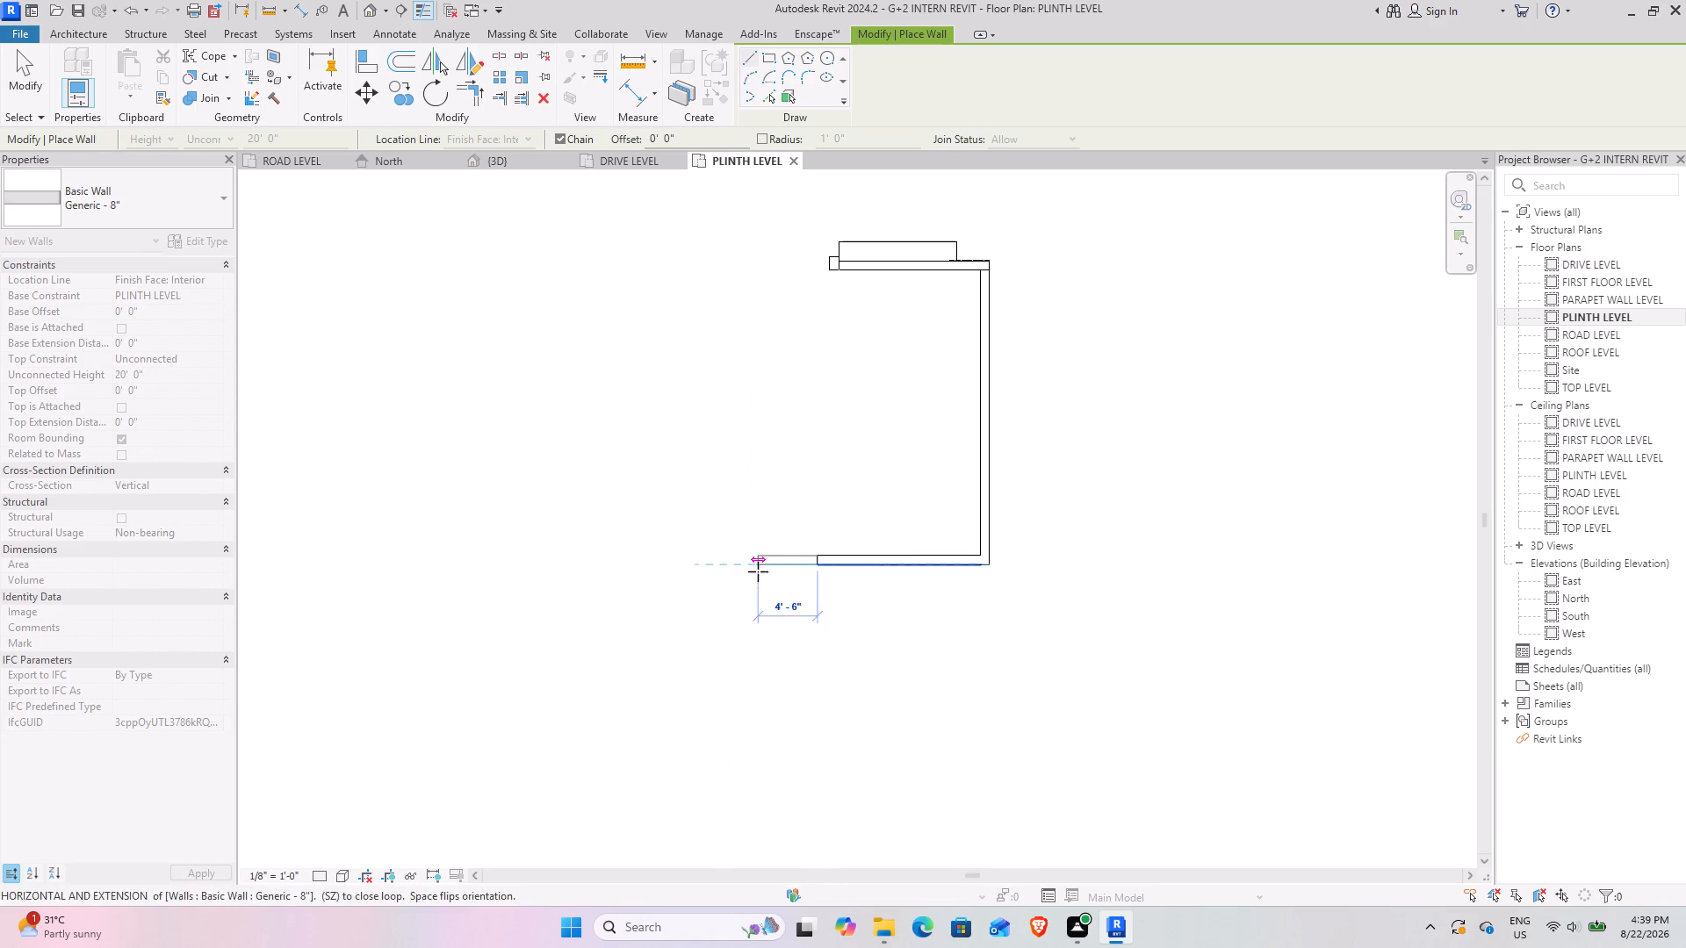
{"action": "key", "text": "Escape"}
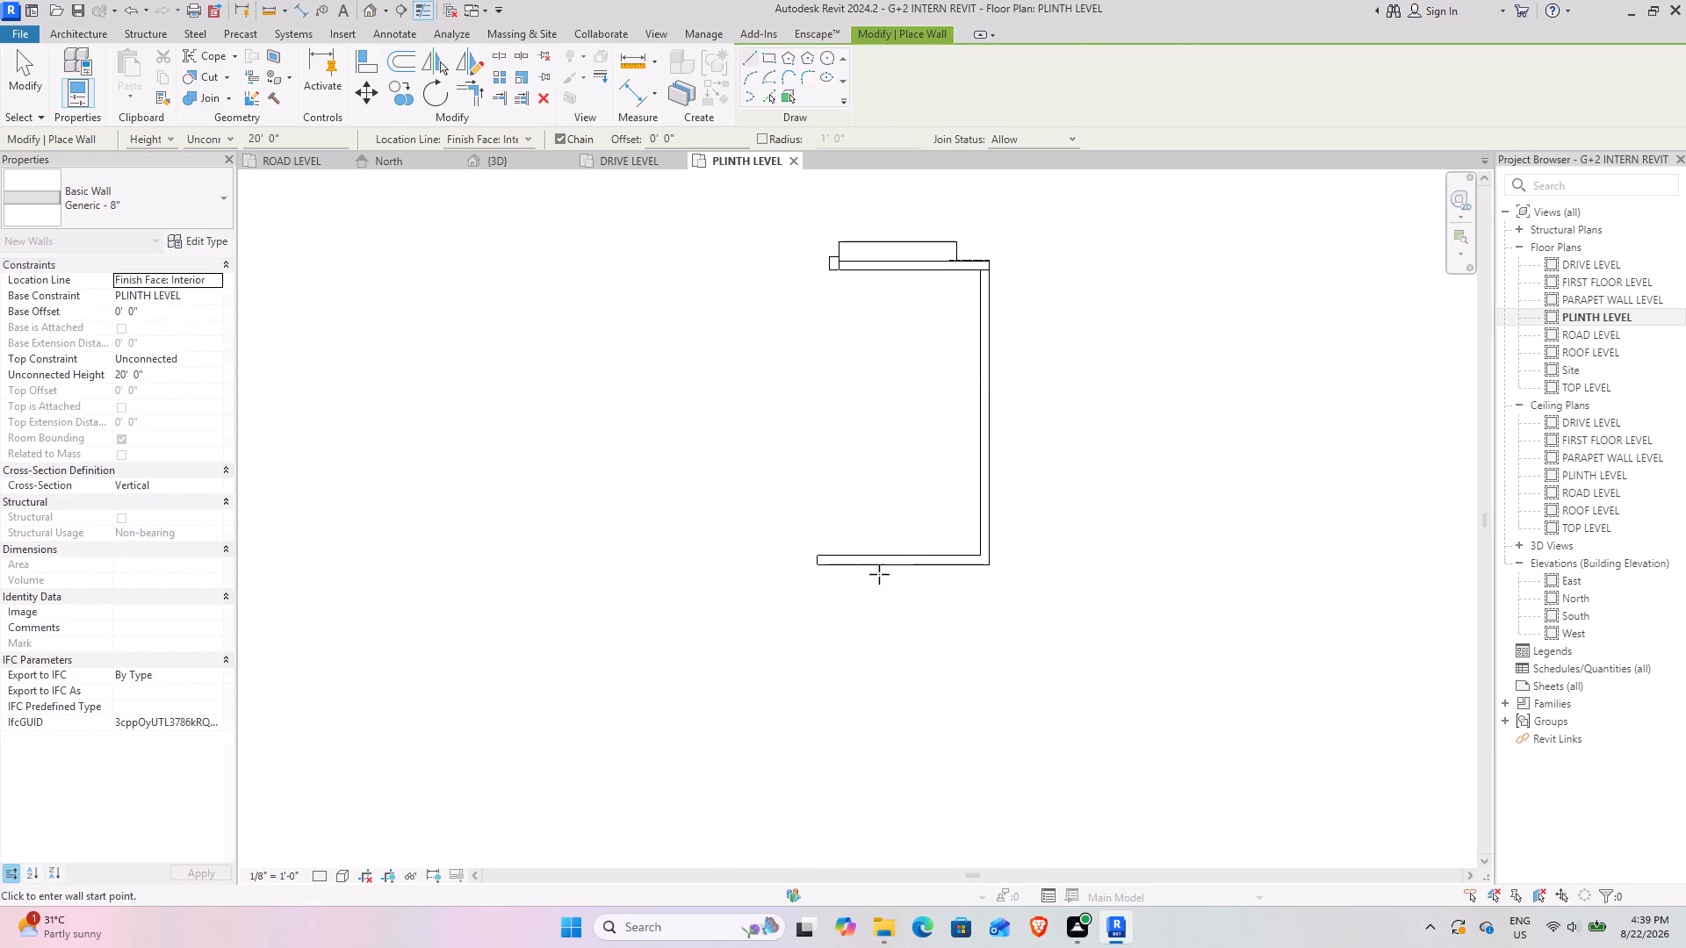
{"action": "key", "text": "Escape"}
Open the length of the wall parallel to the feature wall for editing.
{"action": "left_click", "coordinate": [900, 564]}
{"action": "left_click", "coordinate": [892, 617]}
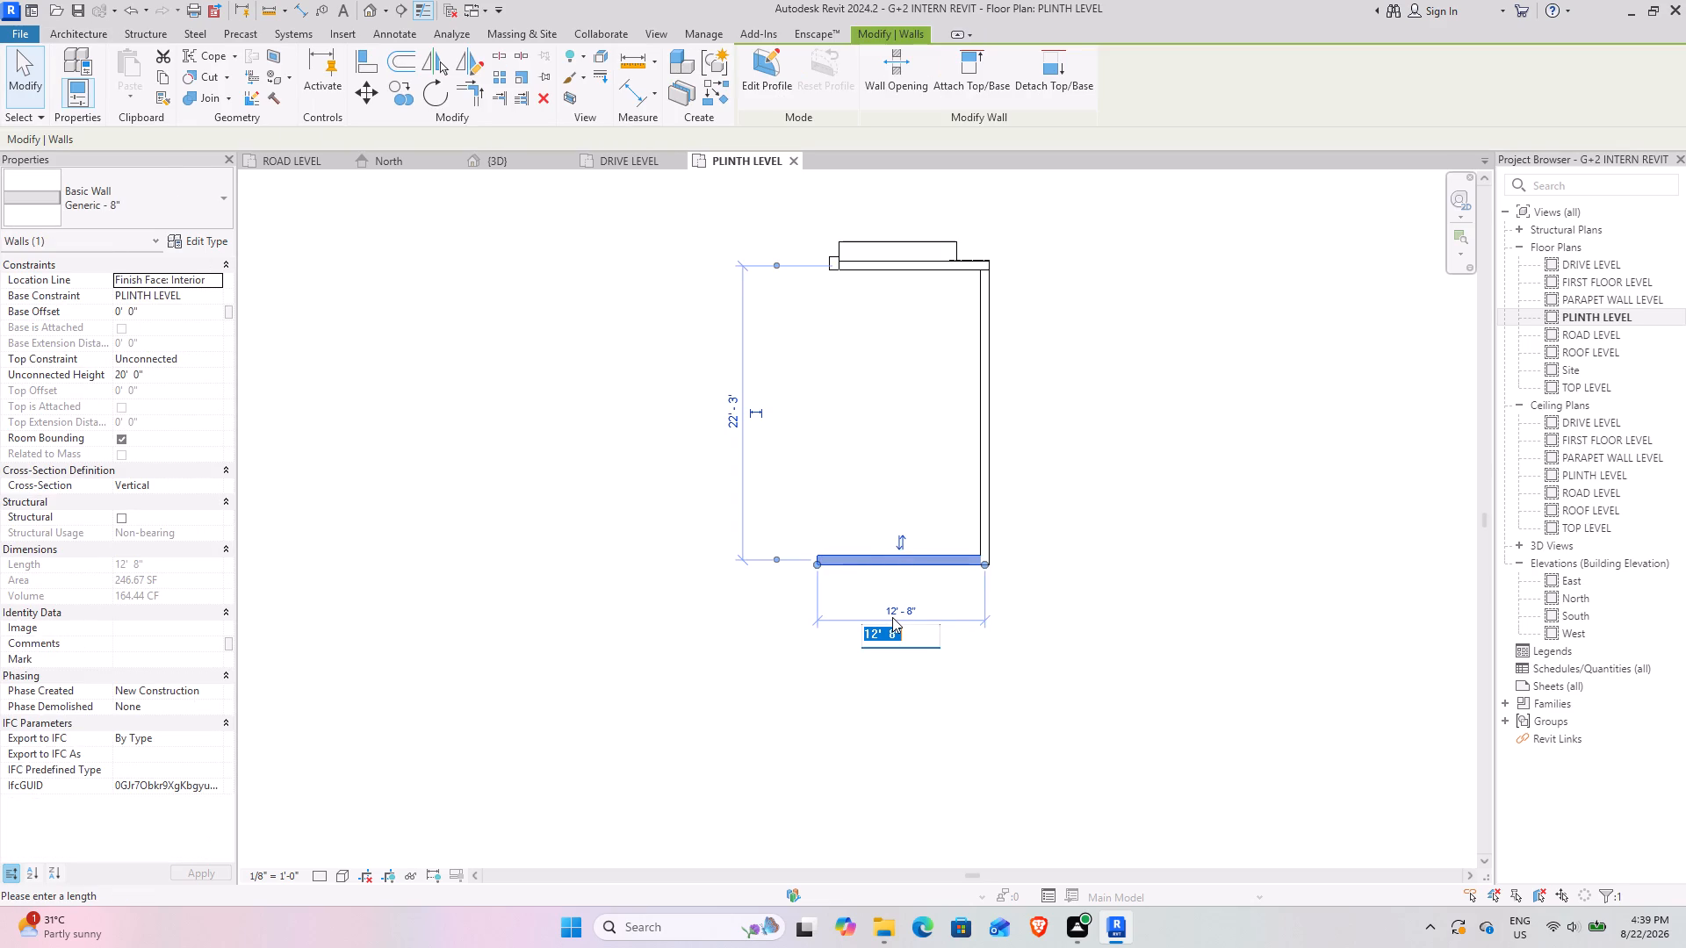
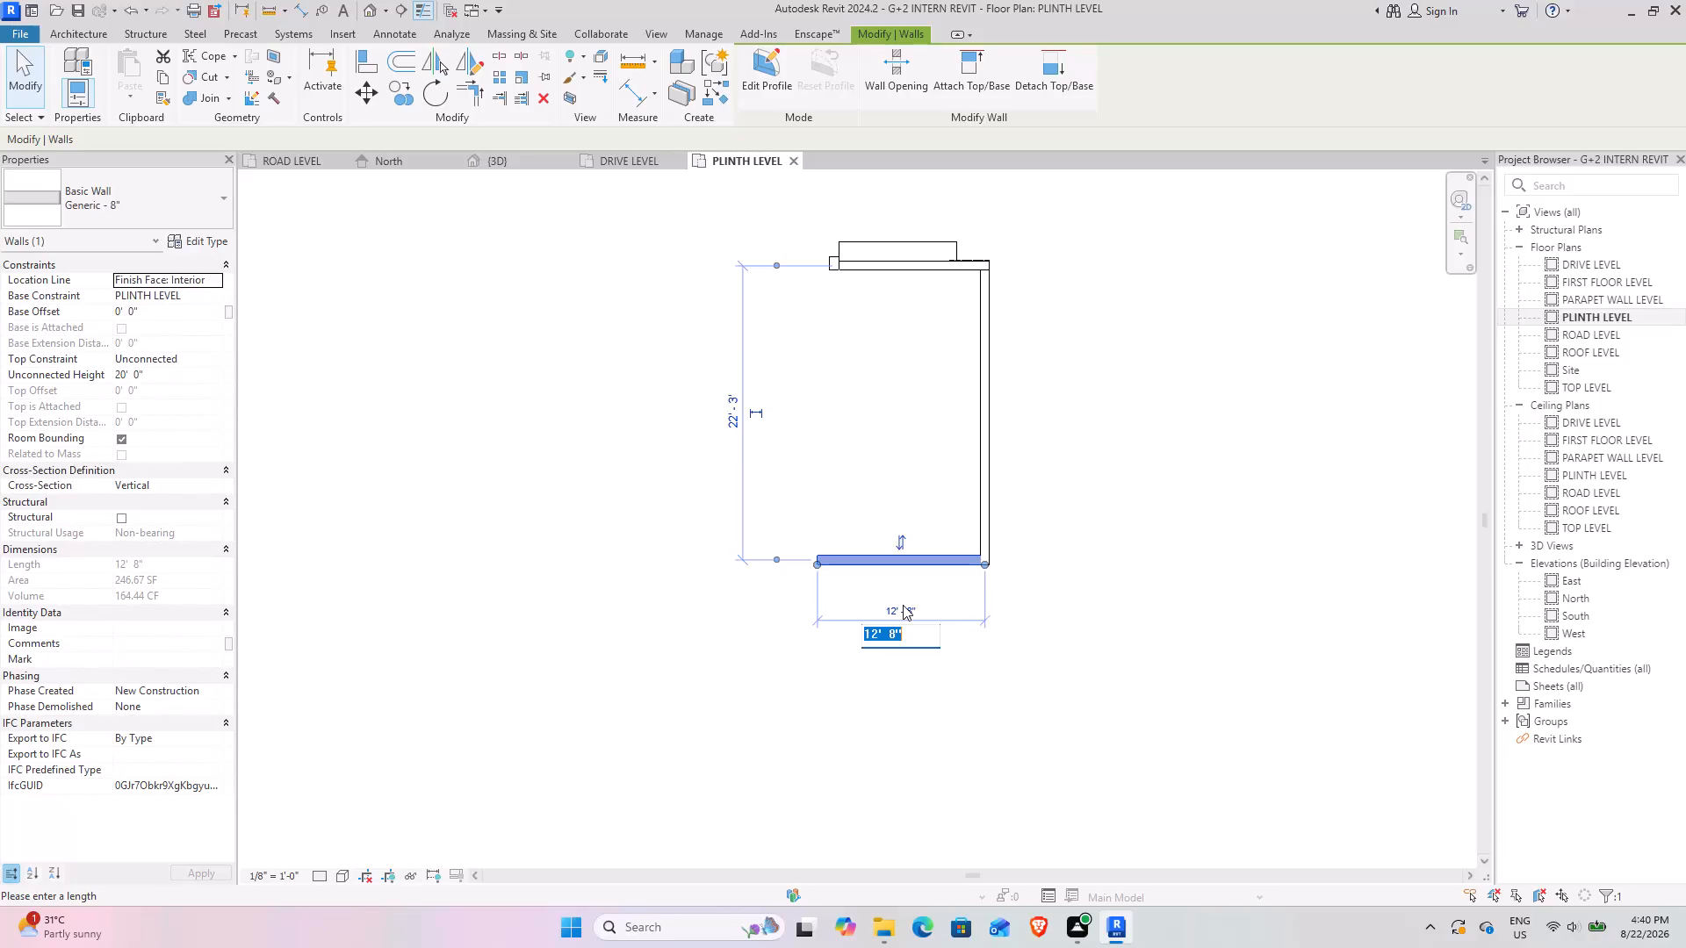
Set the length of the wall parallel to the feature wall to 14' 33" (16' 9").
{"action": "type", "text": "14"}
{"action": "key", "text": "apostrophe"}
{"action": "type", "text": "33\""}
{"action": "key", "text": "Return"}
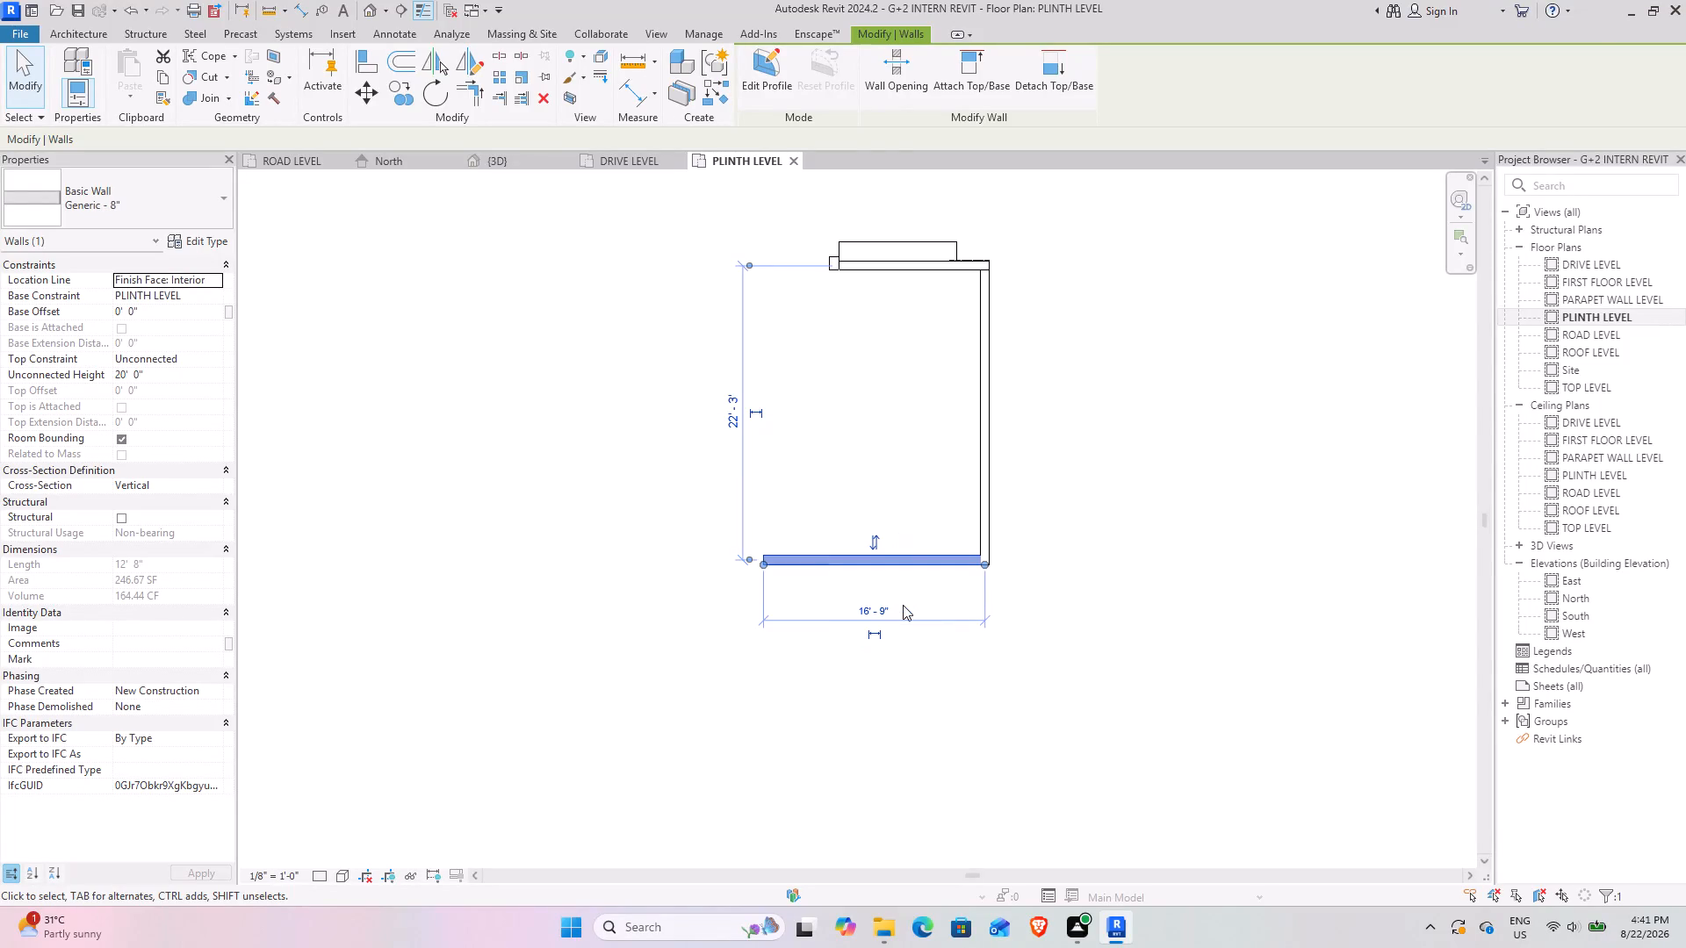
{"action": "left_click", "coordinate": [1323, 515]}
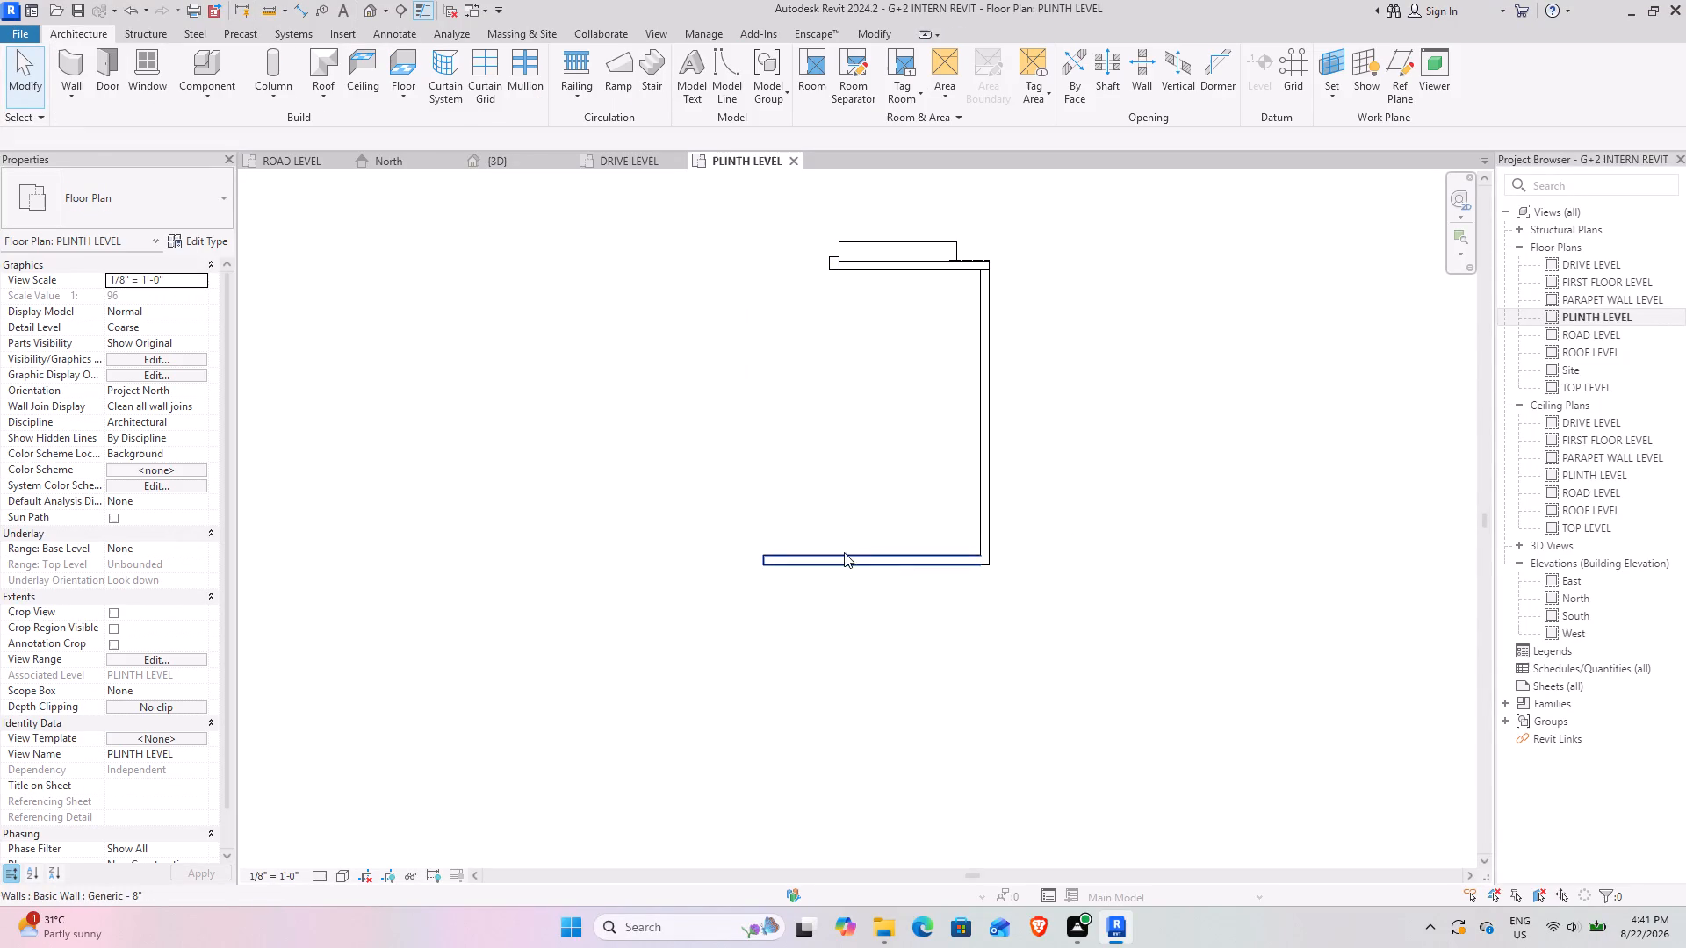
Constrain the top of the 16' 9" wall parallel to the feature wall up to FIRST FLOOR LEVEL.
{"action": "left_click_drag", "start_coordinate": [1025, 635], "coordinate": [936, 465]}
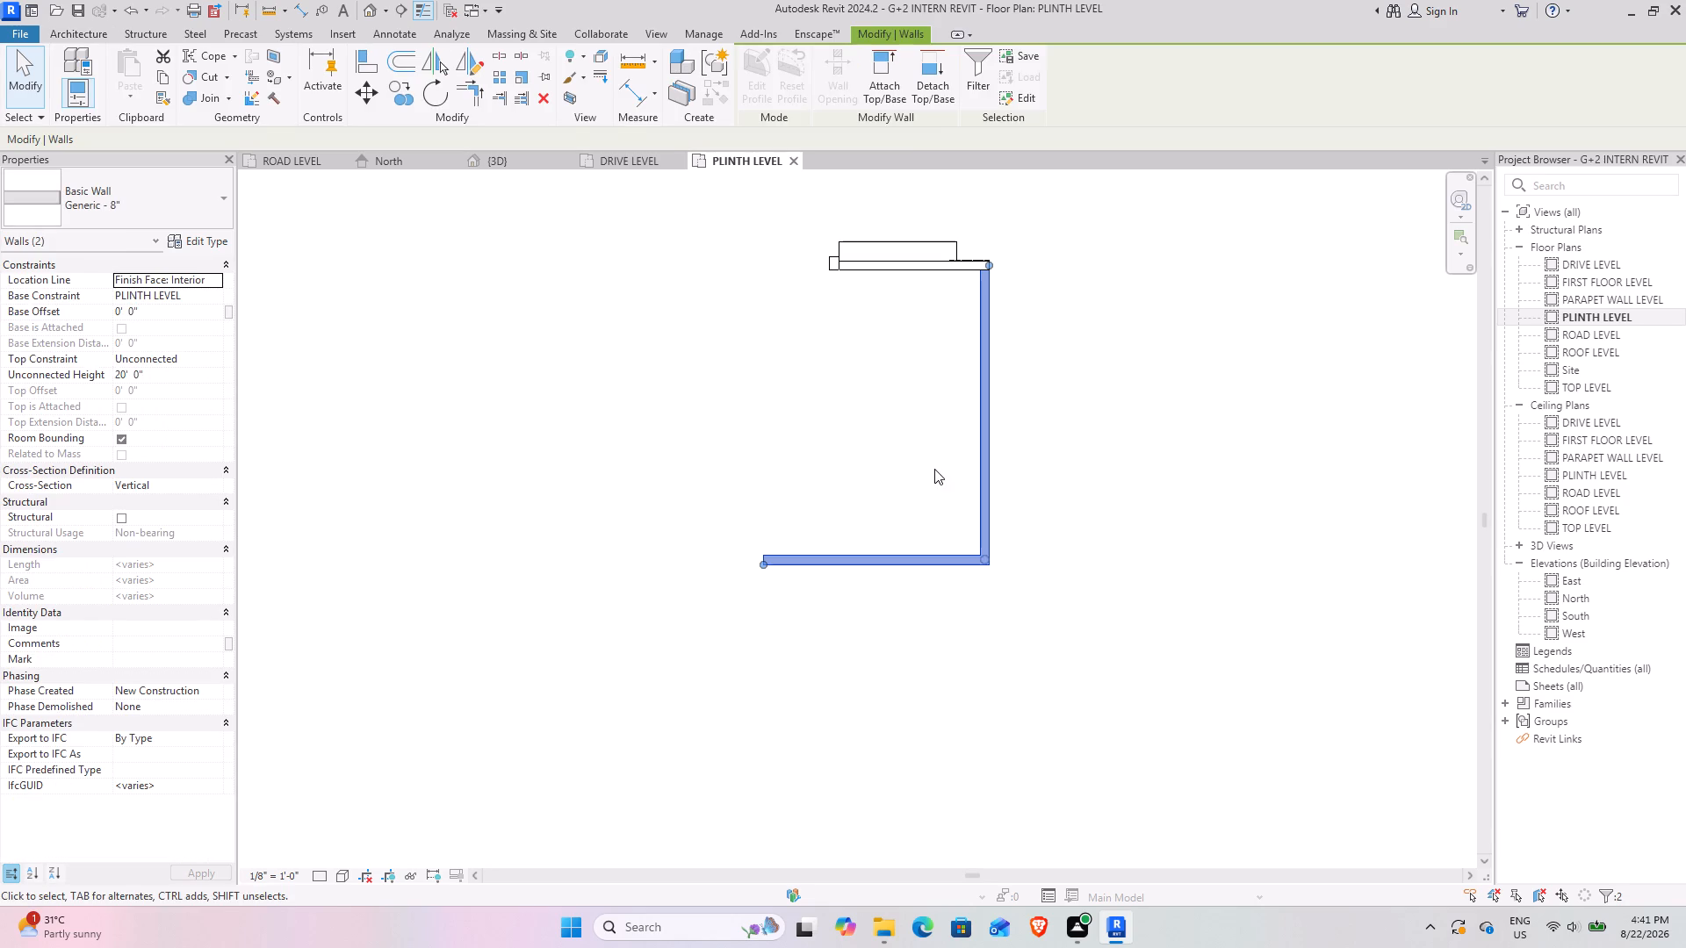
{"action": "left_click", "coordinate": [1206, 585]}
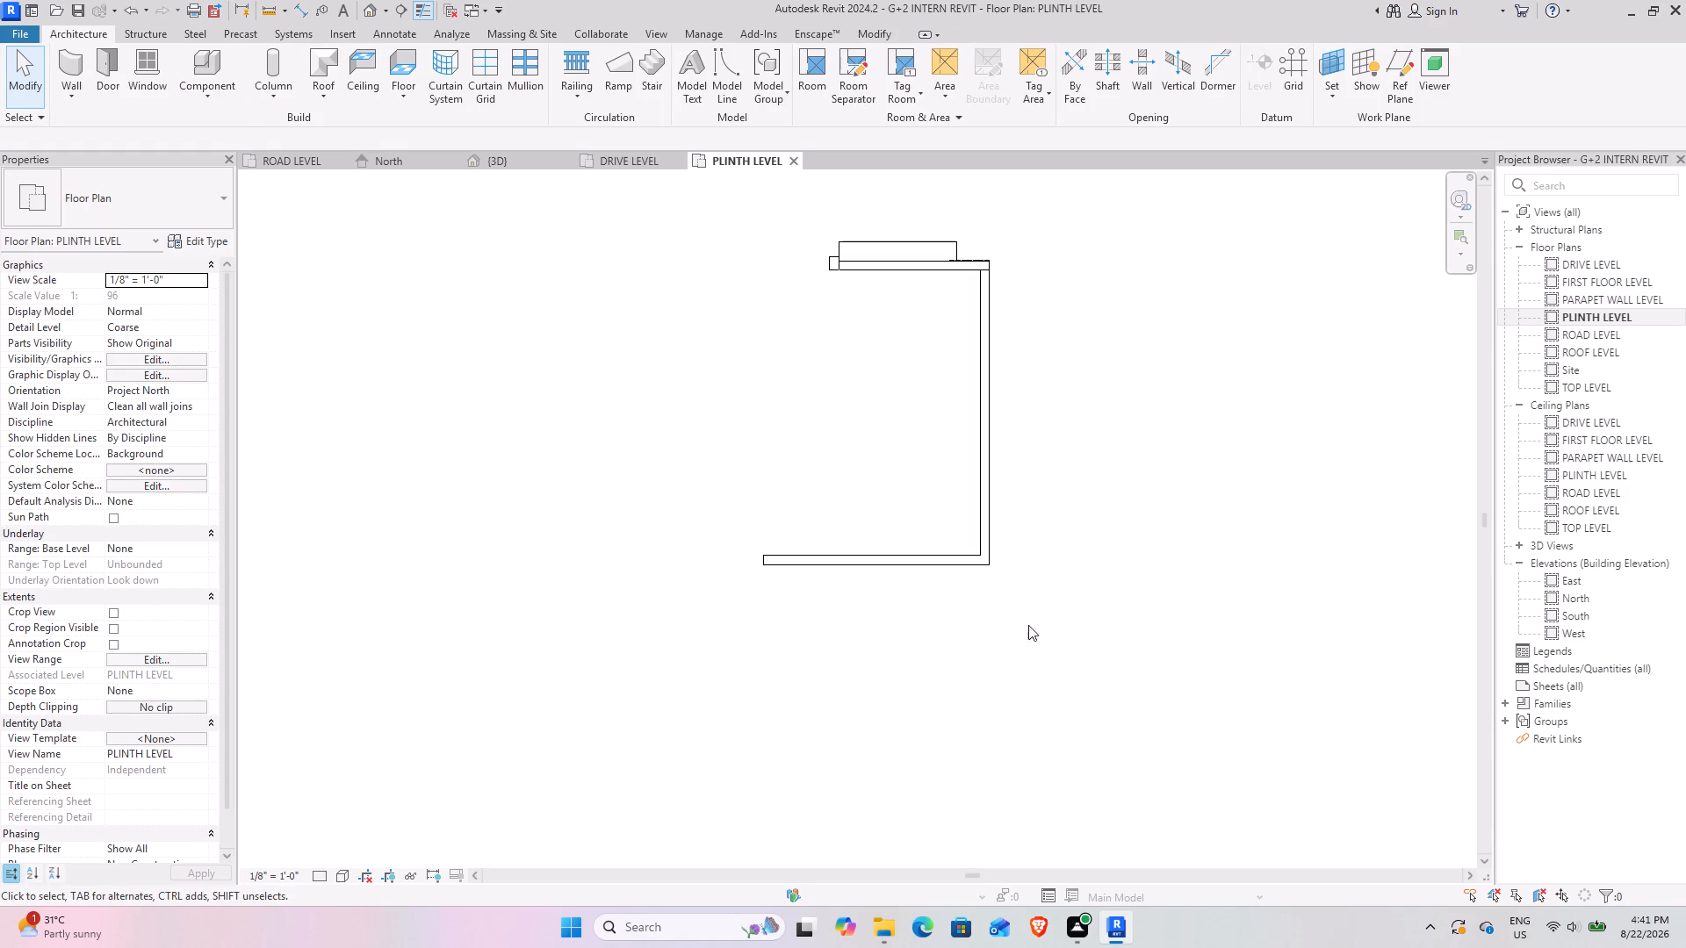
{"action": "left_click_drag", "start_coordinate": [919, 644], "coordinate": [837, 503]}
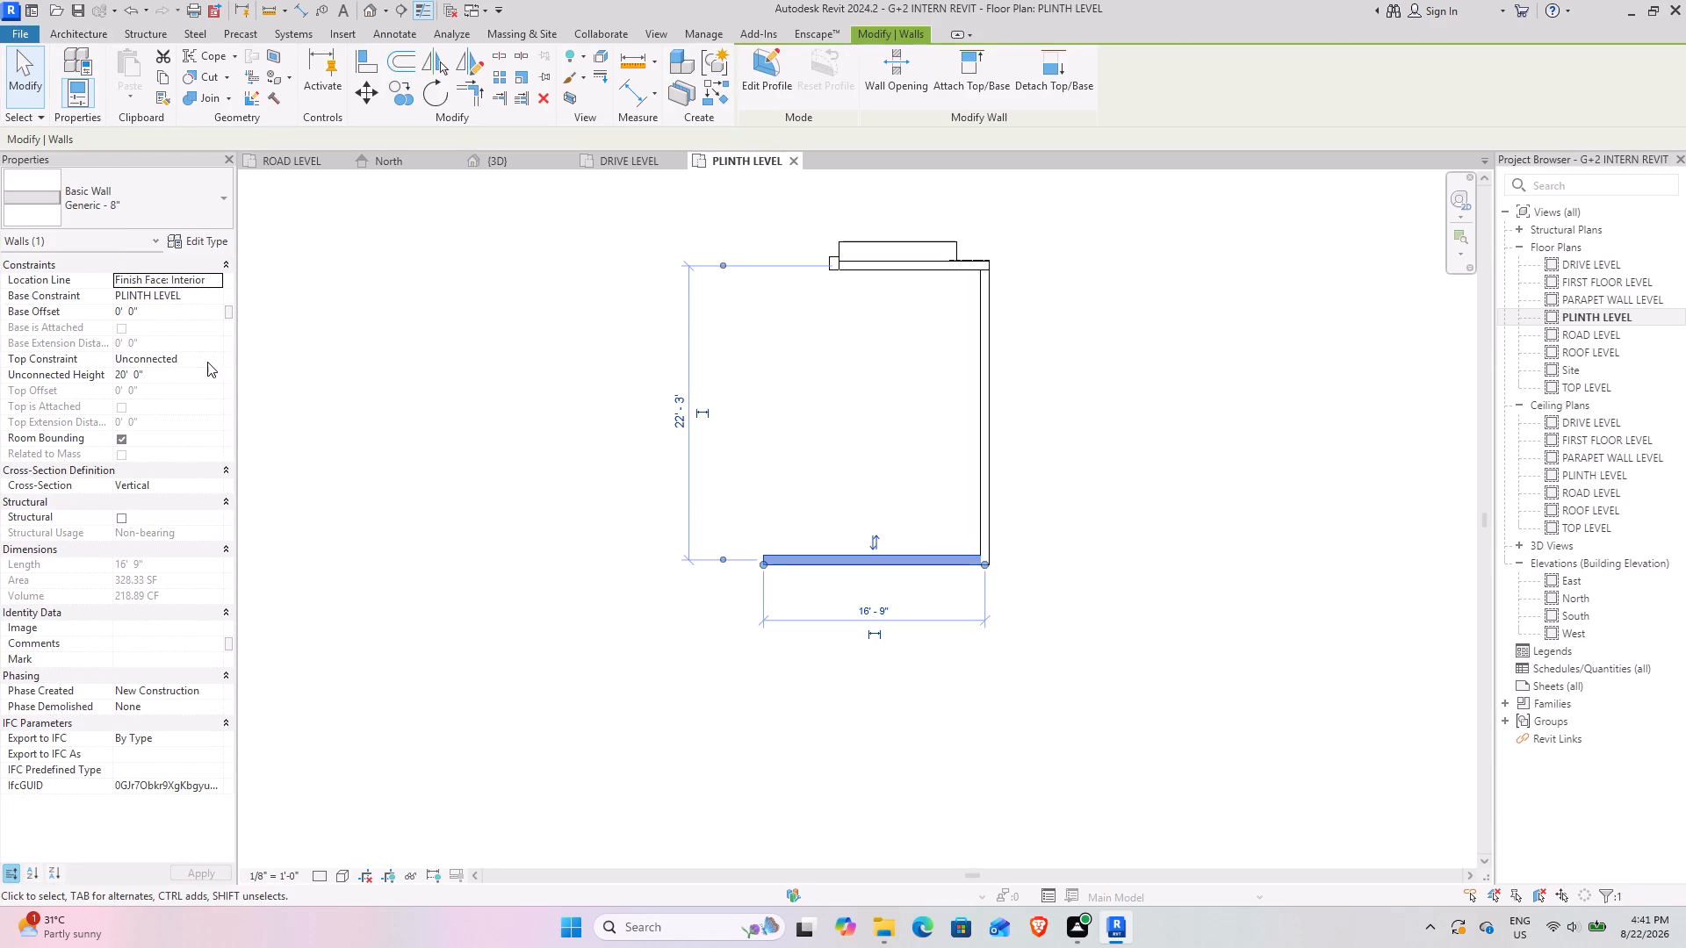
{"action": "left_click", "coordinate": [213, 361]}
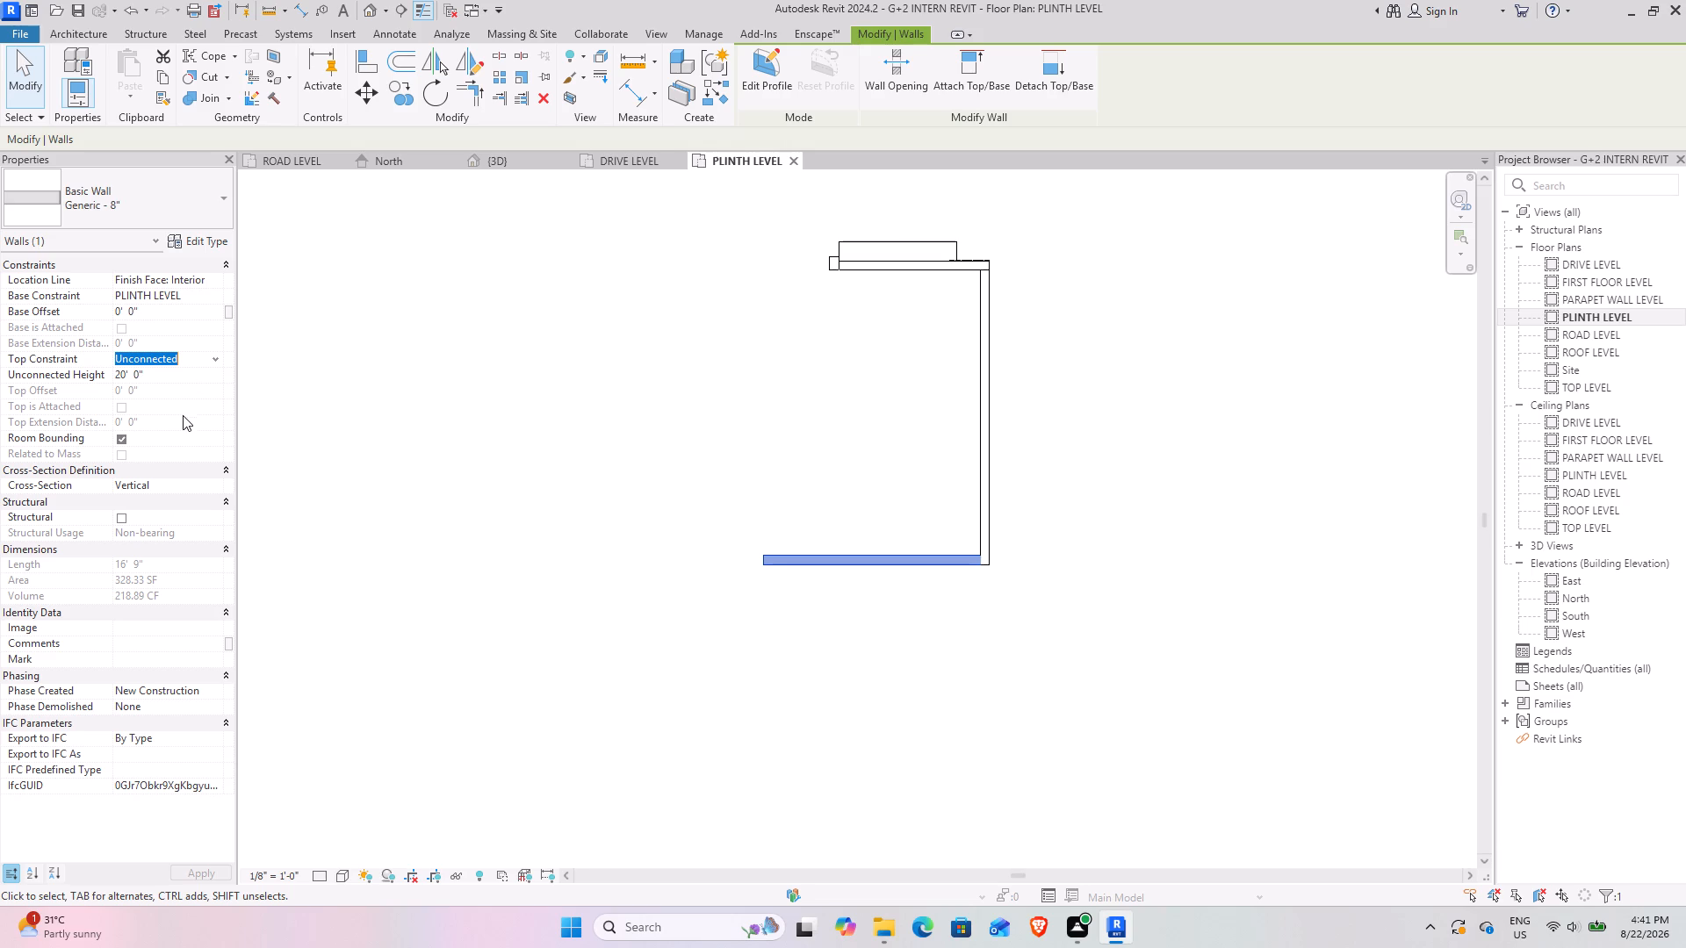
{"action": "left_click", "coordinate": [219, 427]}
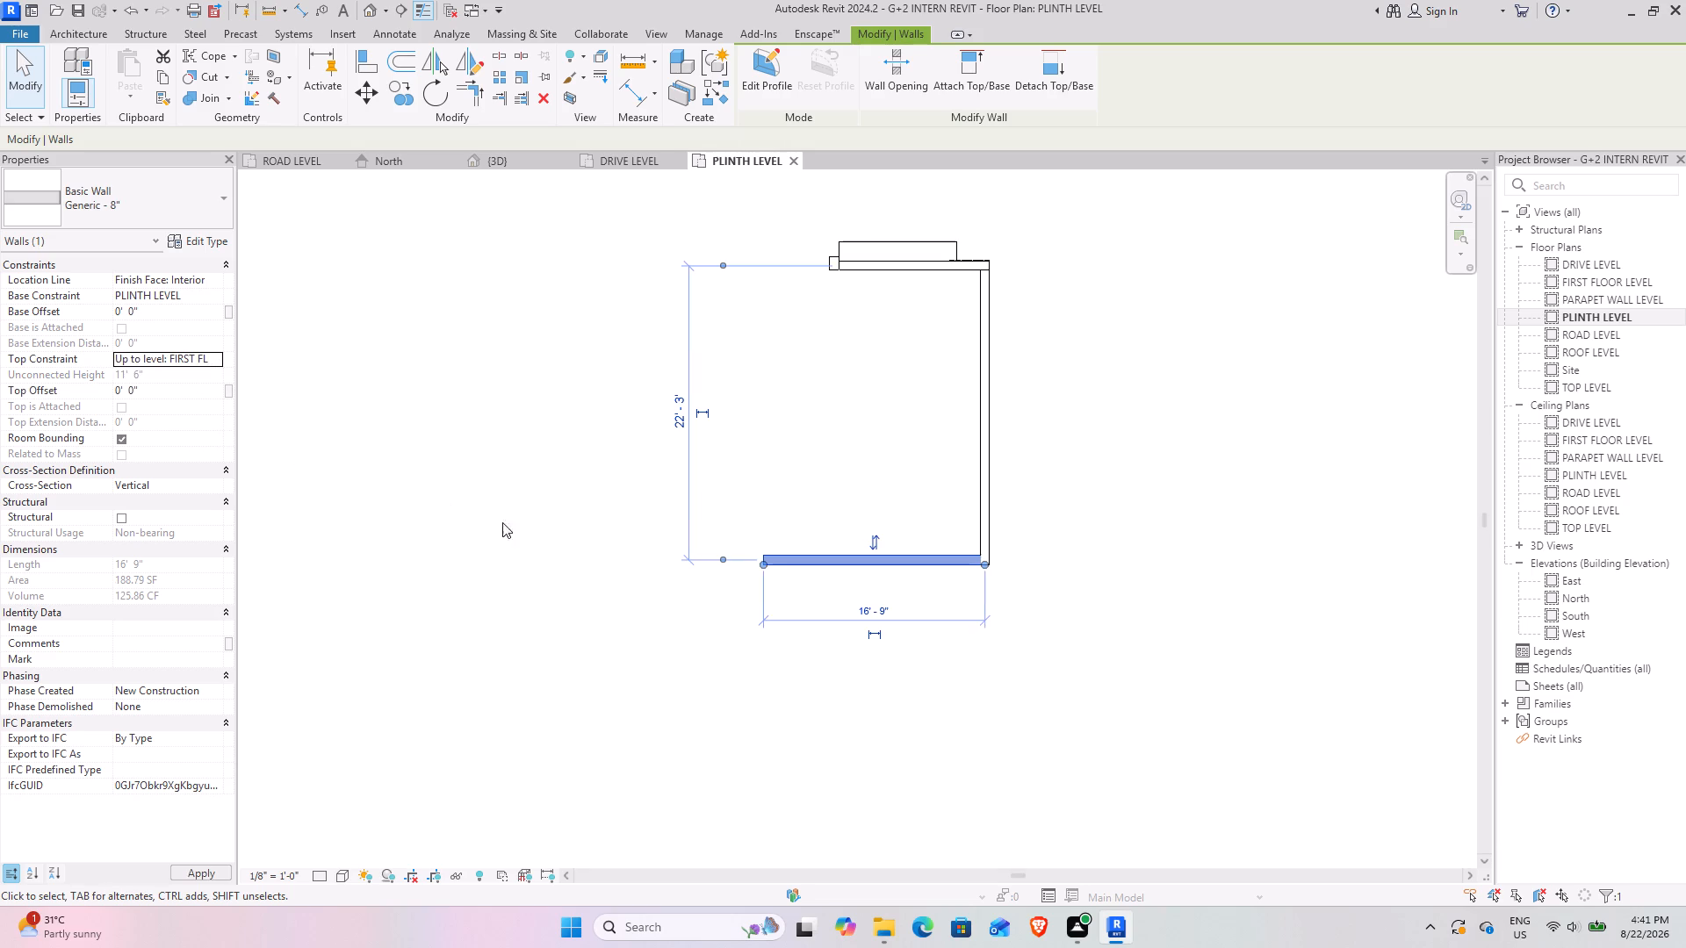
{"action": "left_click", "coordinate": [597, 680]}
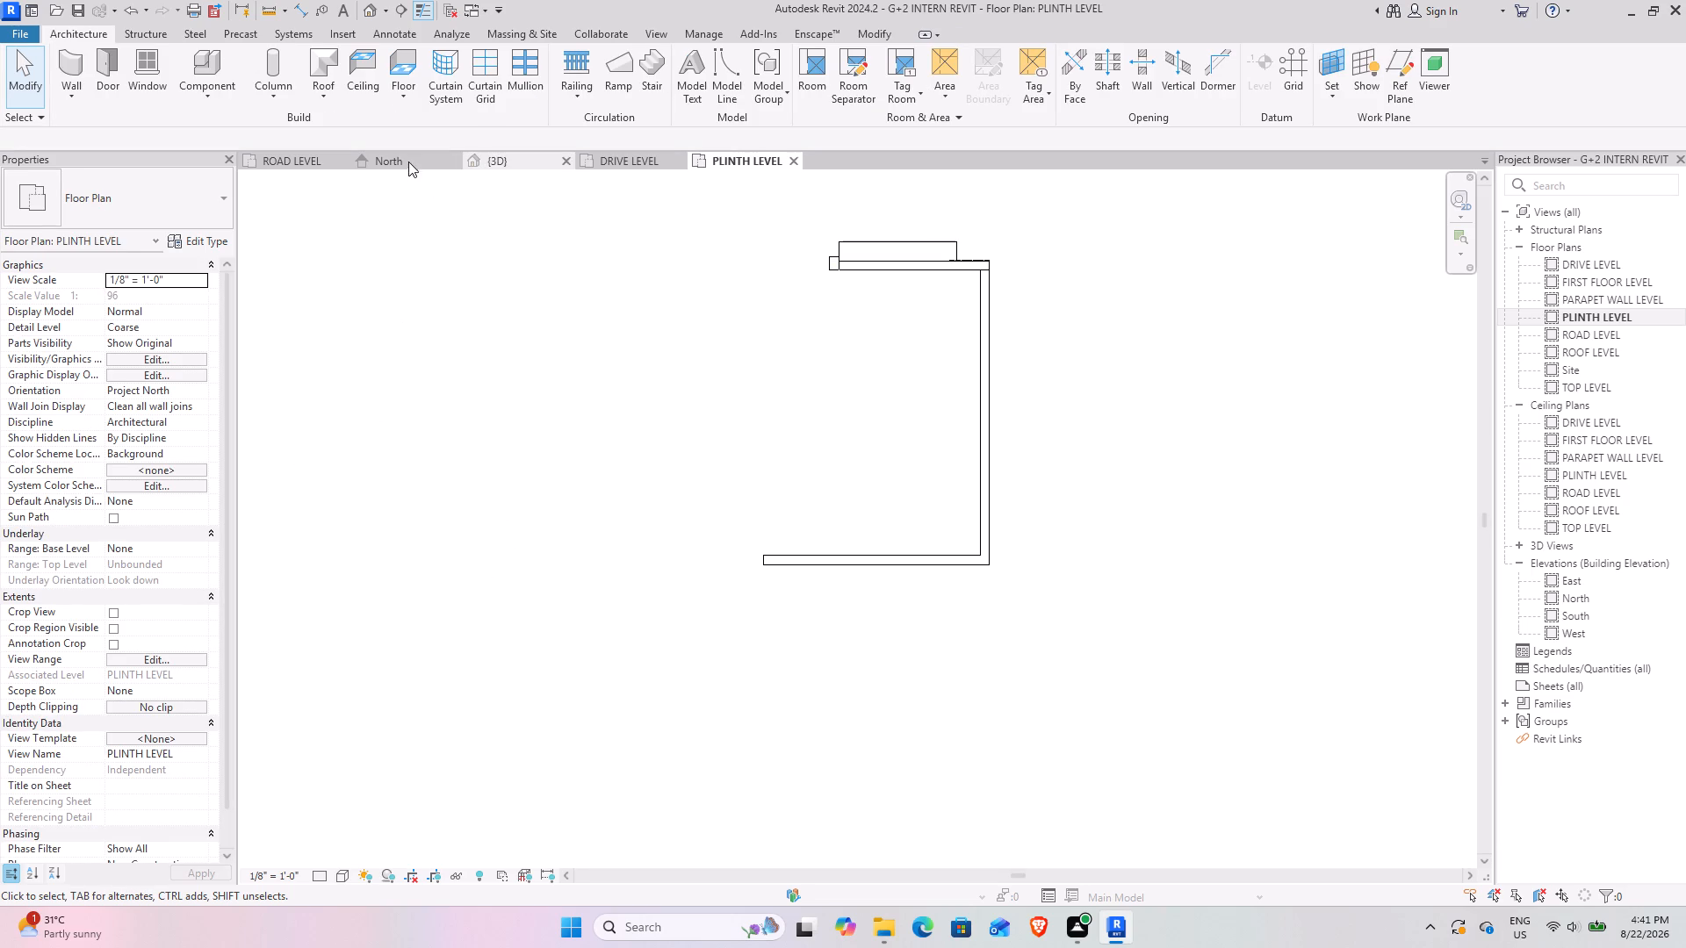
Examine the heights of the two new walls against the feature wall in the 3D view.
{"action": "left_click", "coordinate": [495, 162]}
{"action": "scroll", "coordinate": [916, 648], "scroll_direction": "down", "scroll_amount": 2}
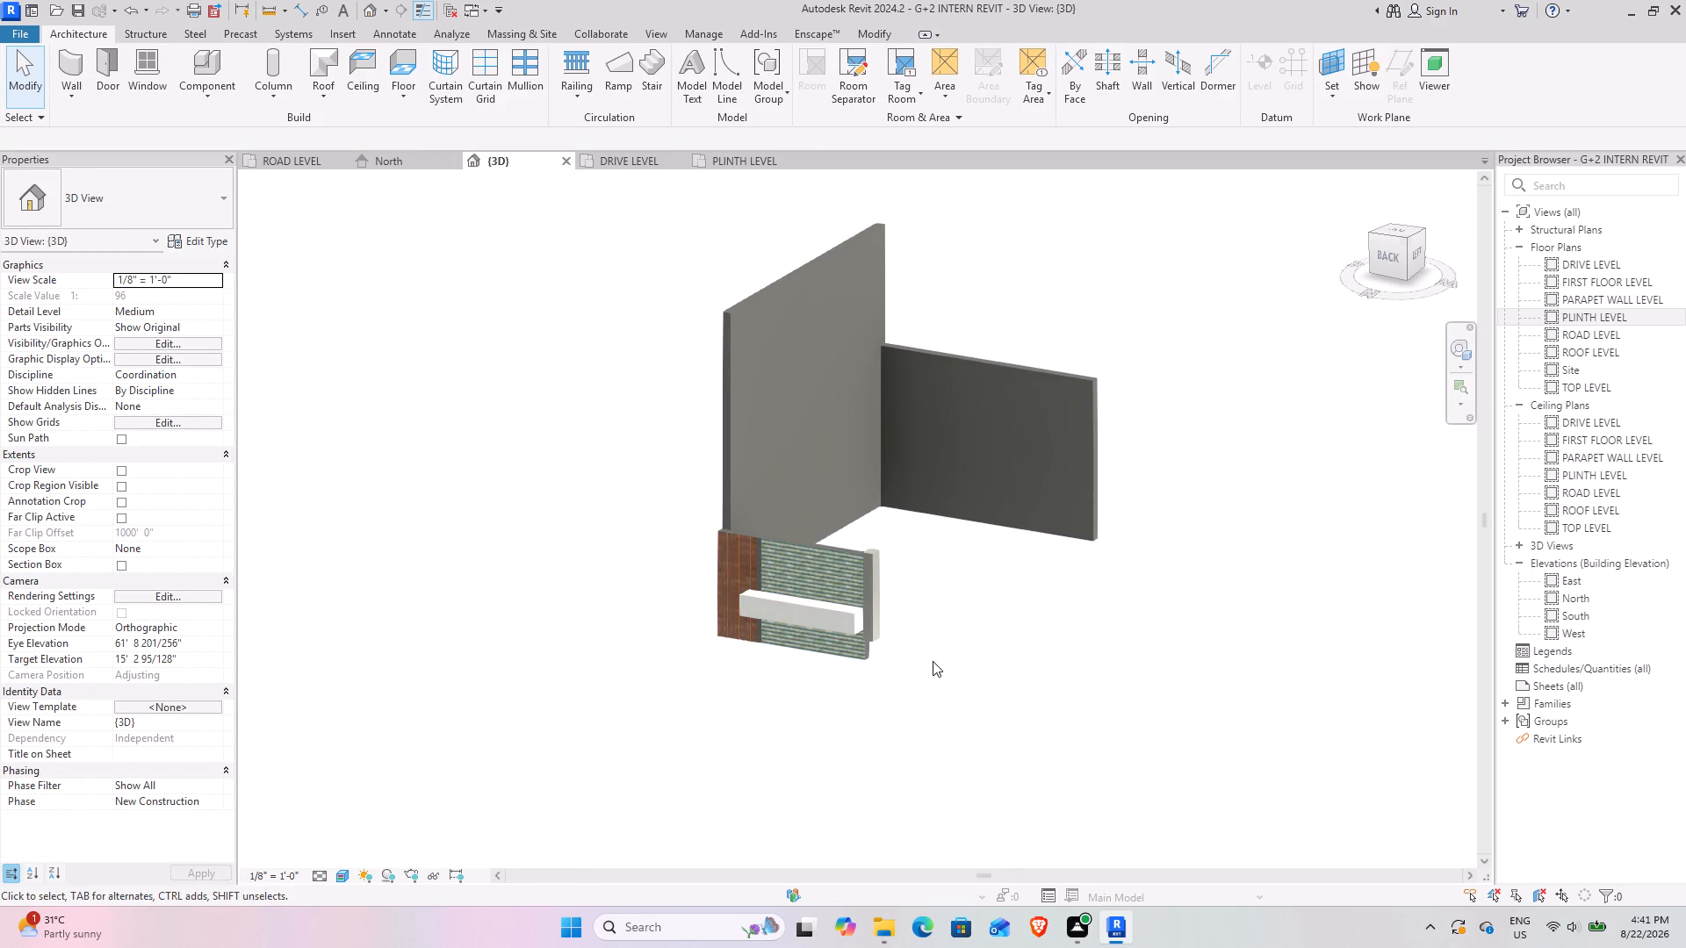
{"action": "middle_click_drag", "start_coordinate": [925, 661], "coordinate": [739, 608], "text": "shift"}
{"action": "middle_click_drag", "start_coordinate": [644, 626], "coordinate": [729, 680], "text": "shift"}
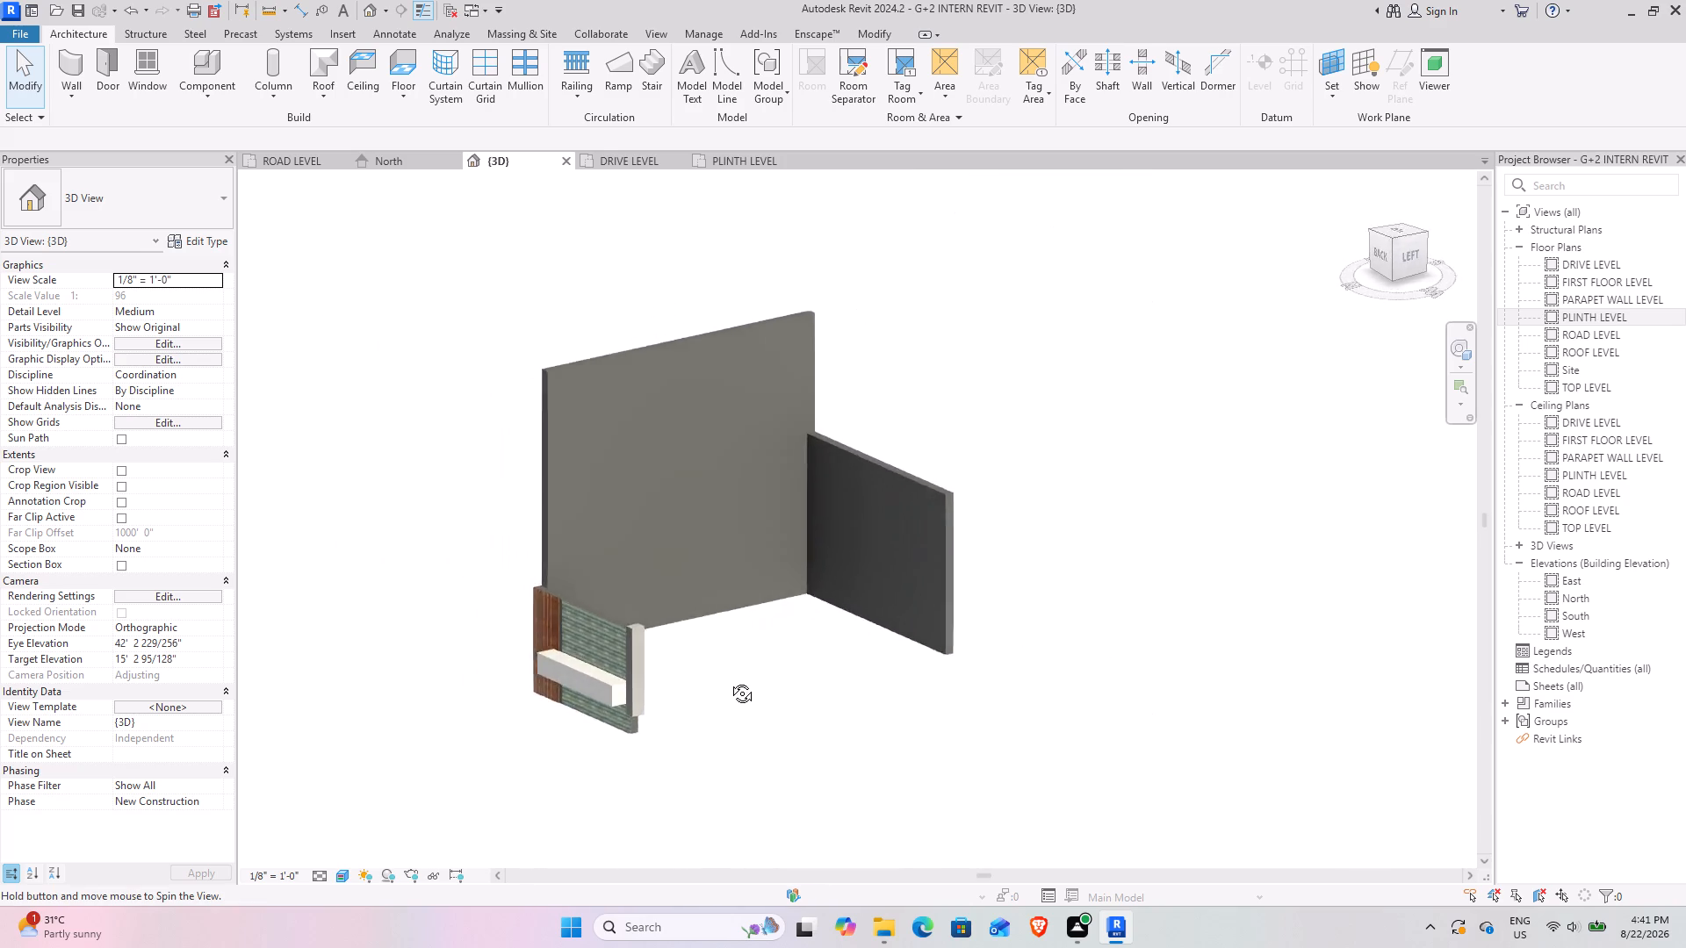
{"action": "middle_click_drag", "start_coordinate": [729, 680], "coordinate": [906, 754], "text": "shift"}
{"action": "middle_click_drag", "start_coordinate": [935, 700], "coordinate": [974, 524], "text": "shift"}
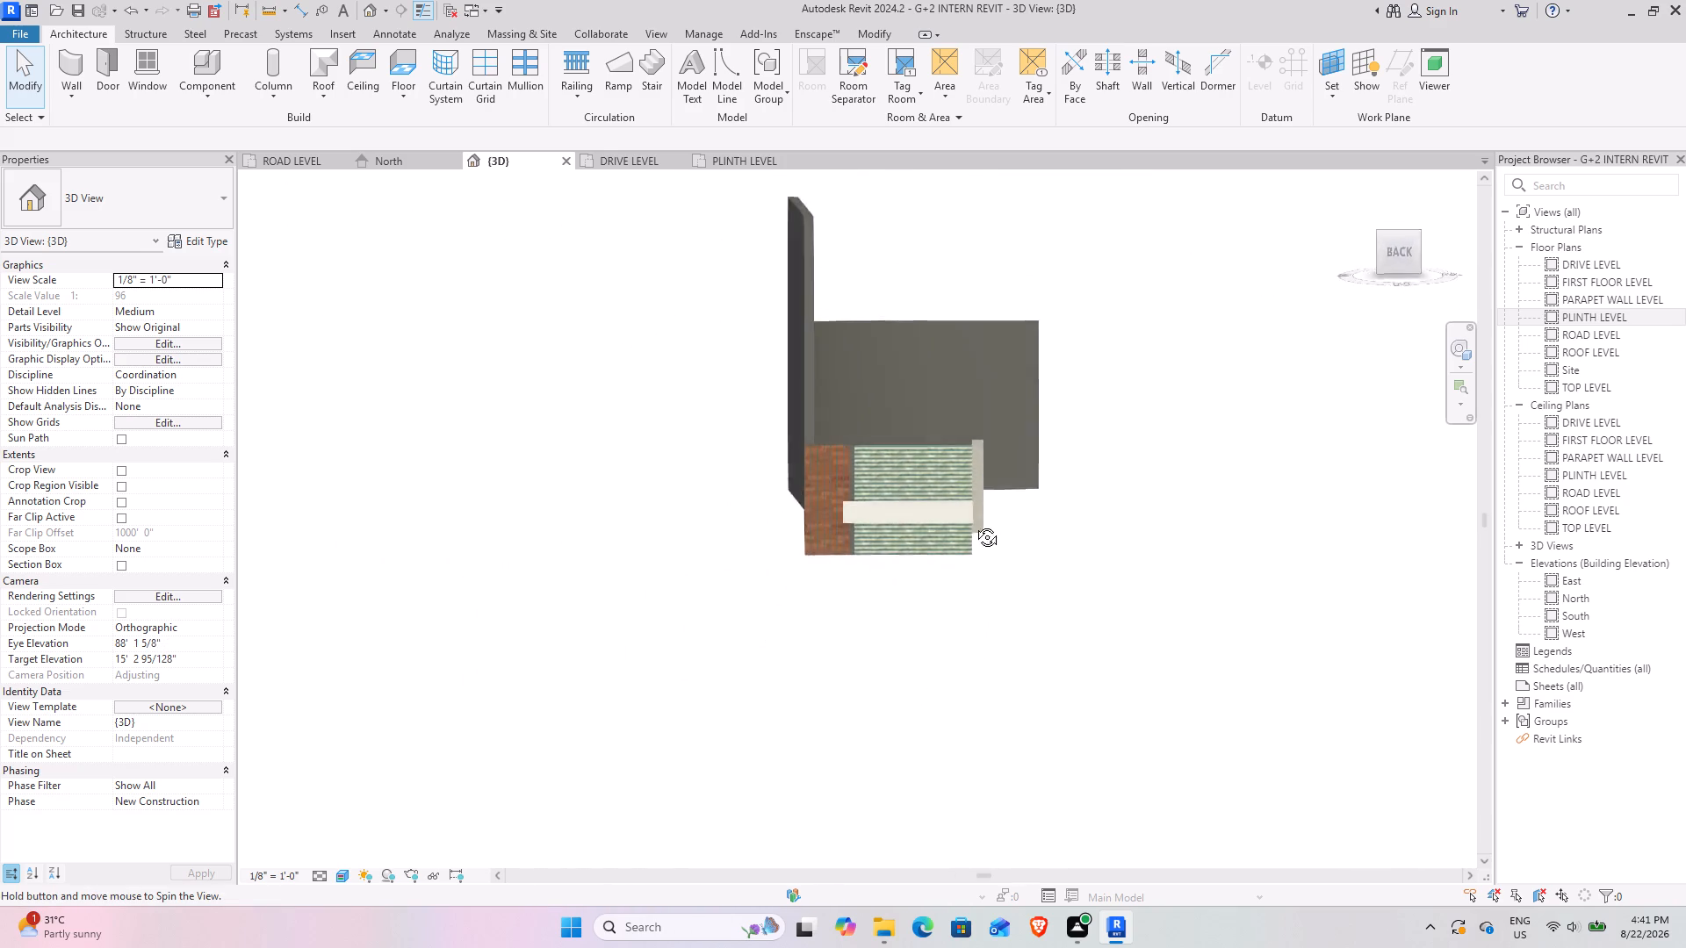
{"action": "middle_click_drag", "start_coordinate": [974, 524], "coordinate": [681, 571], "text": "shift"}
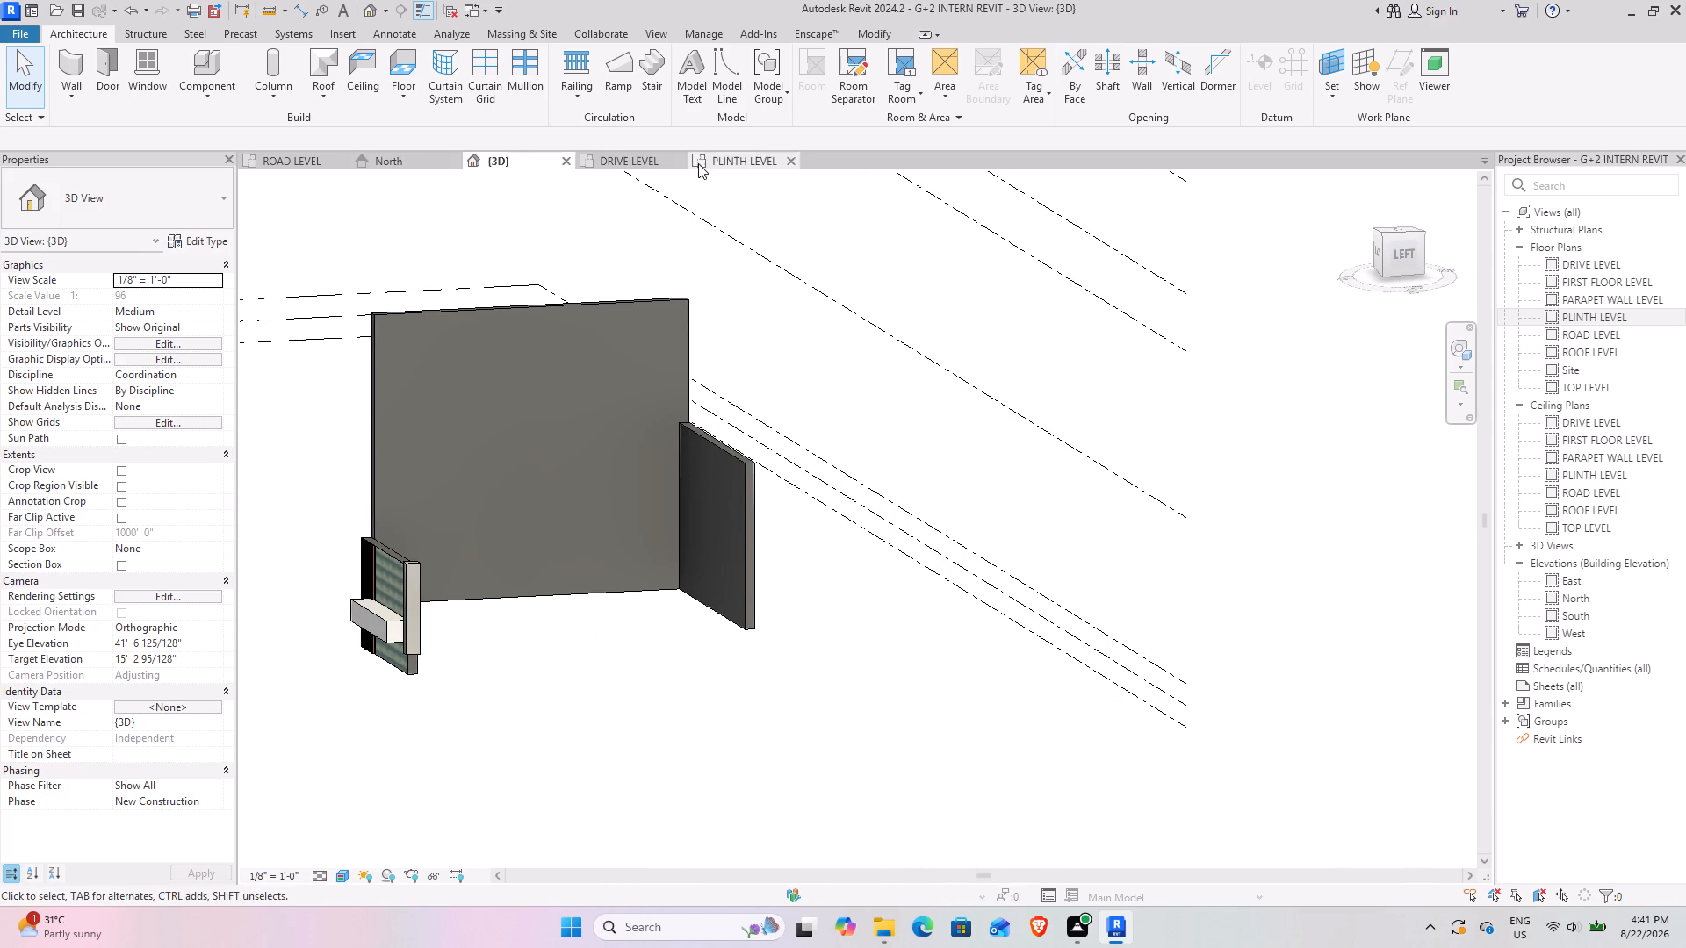
On PLINTH LEVEL, set the unconnected height of the 22' 3" wall perpendicular to the feature wall to 7' 6".
{"action": "left_click", "coordinate": [737, 160]}
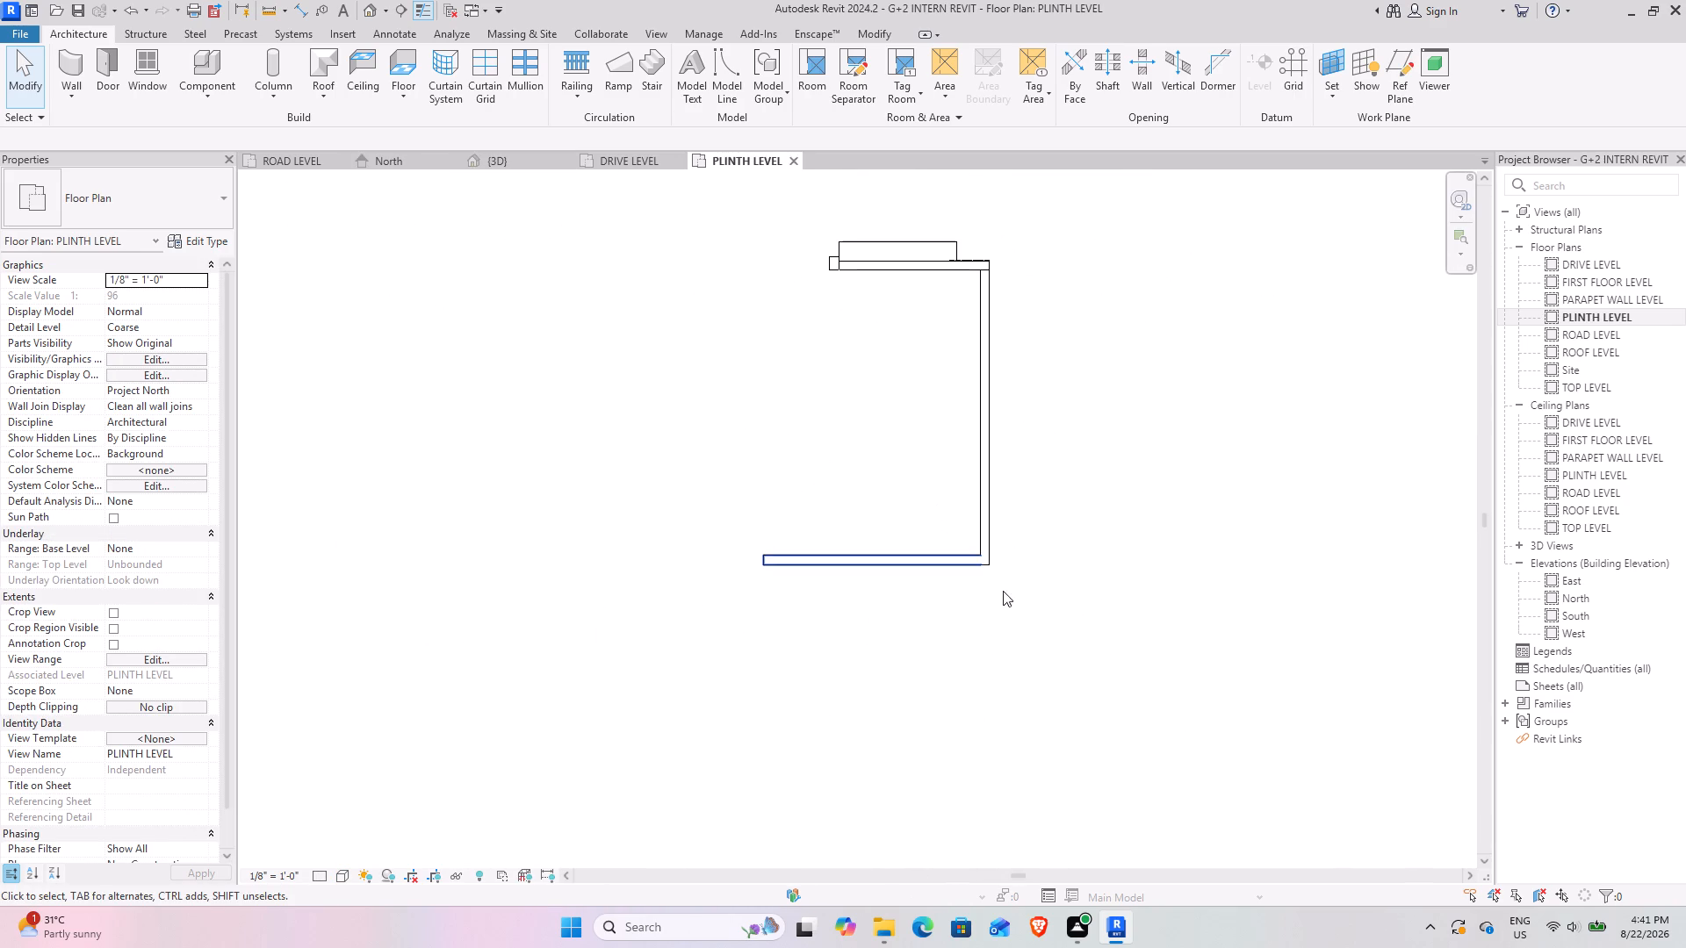
{"action": "left_click", "coordinate": [915, 564]}
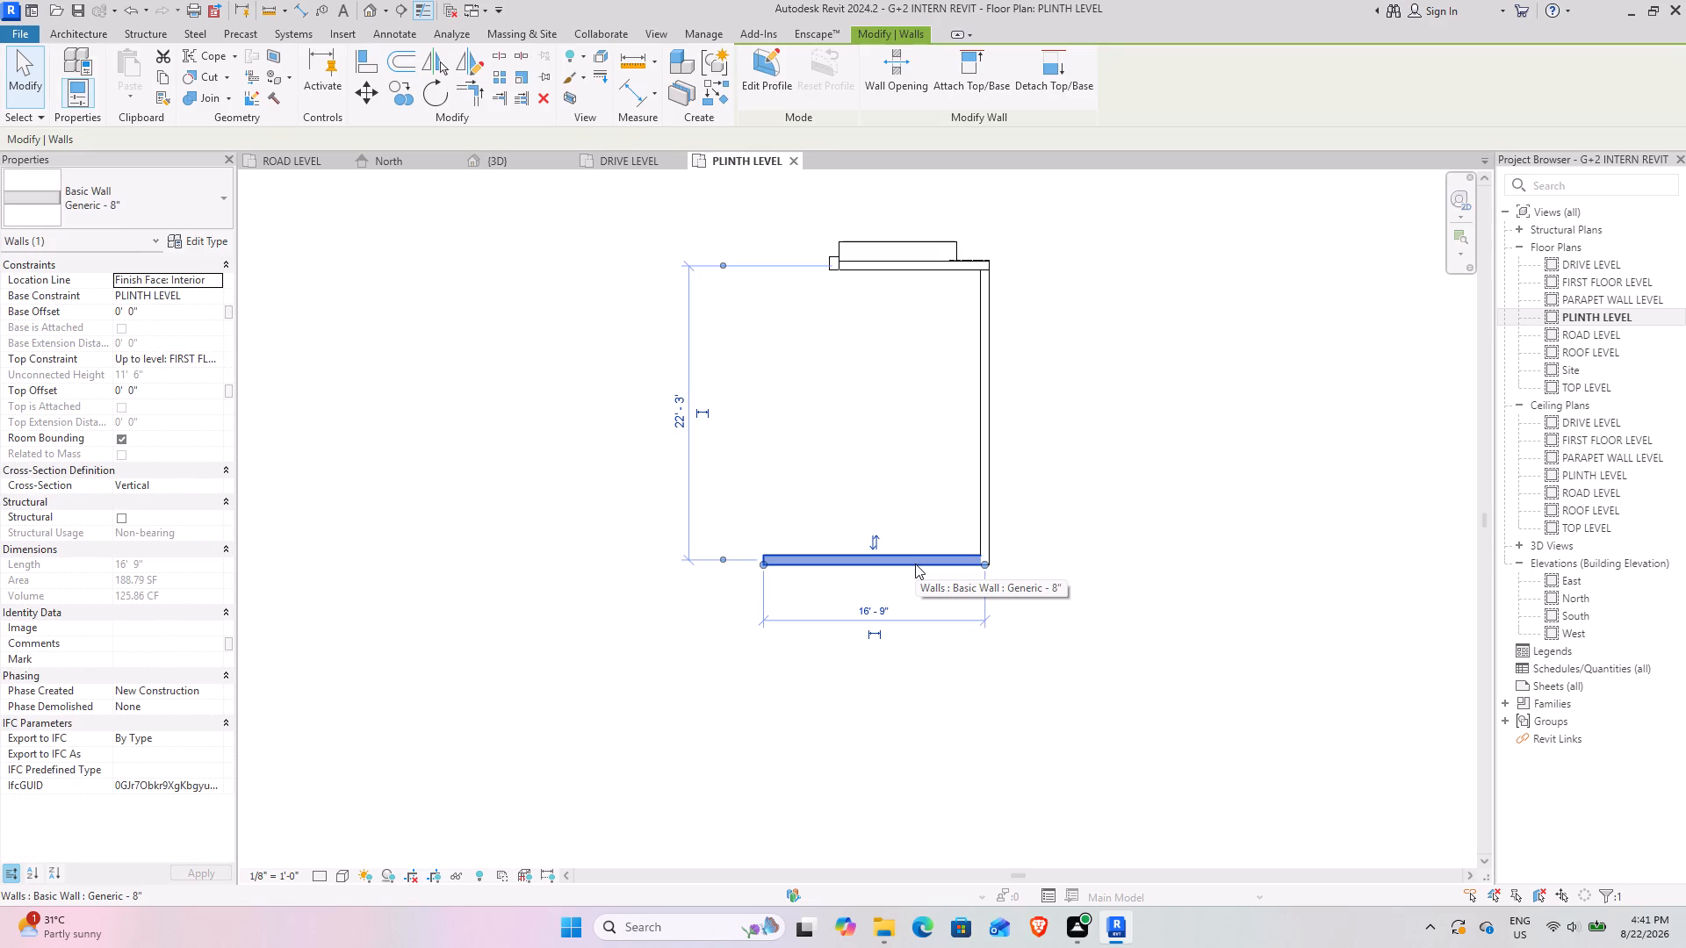
{"action": "left_click", "coordinate": [915, 564]}
{"action": "left_click", "coordinate": [989, 456]}
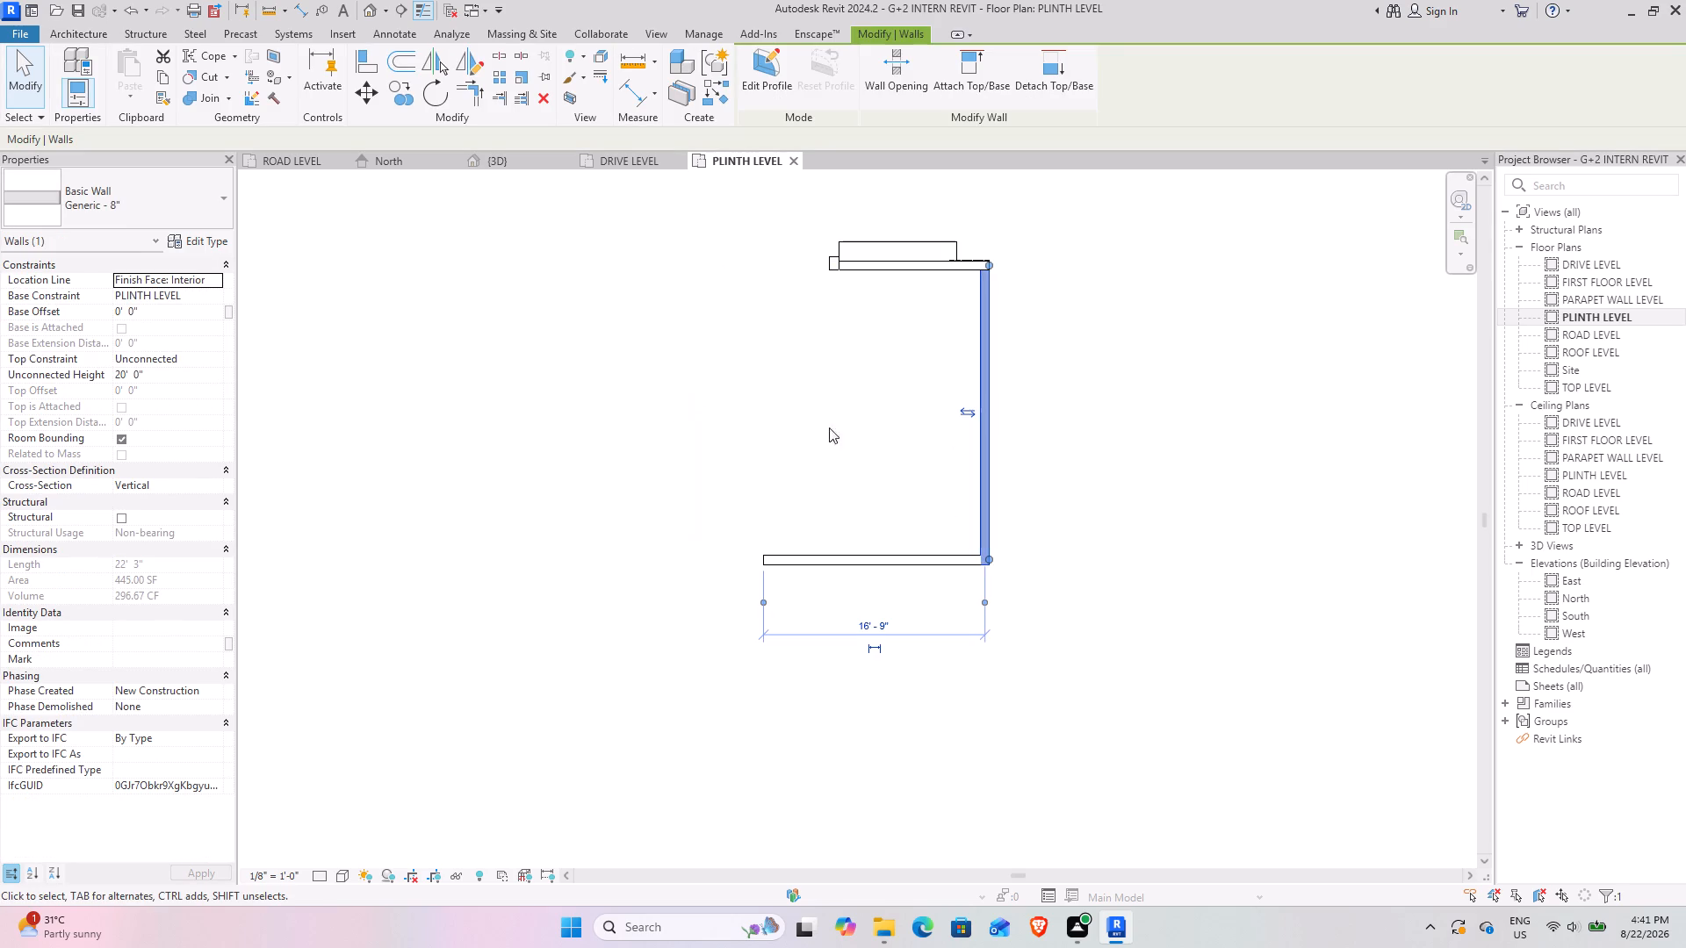
{"action": "left_click", "coordinate": [216, 374]}
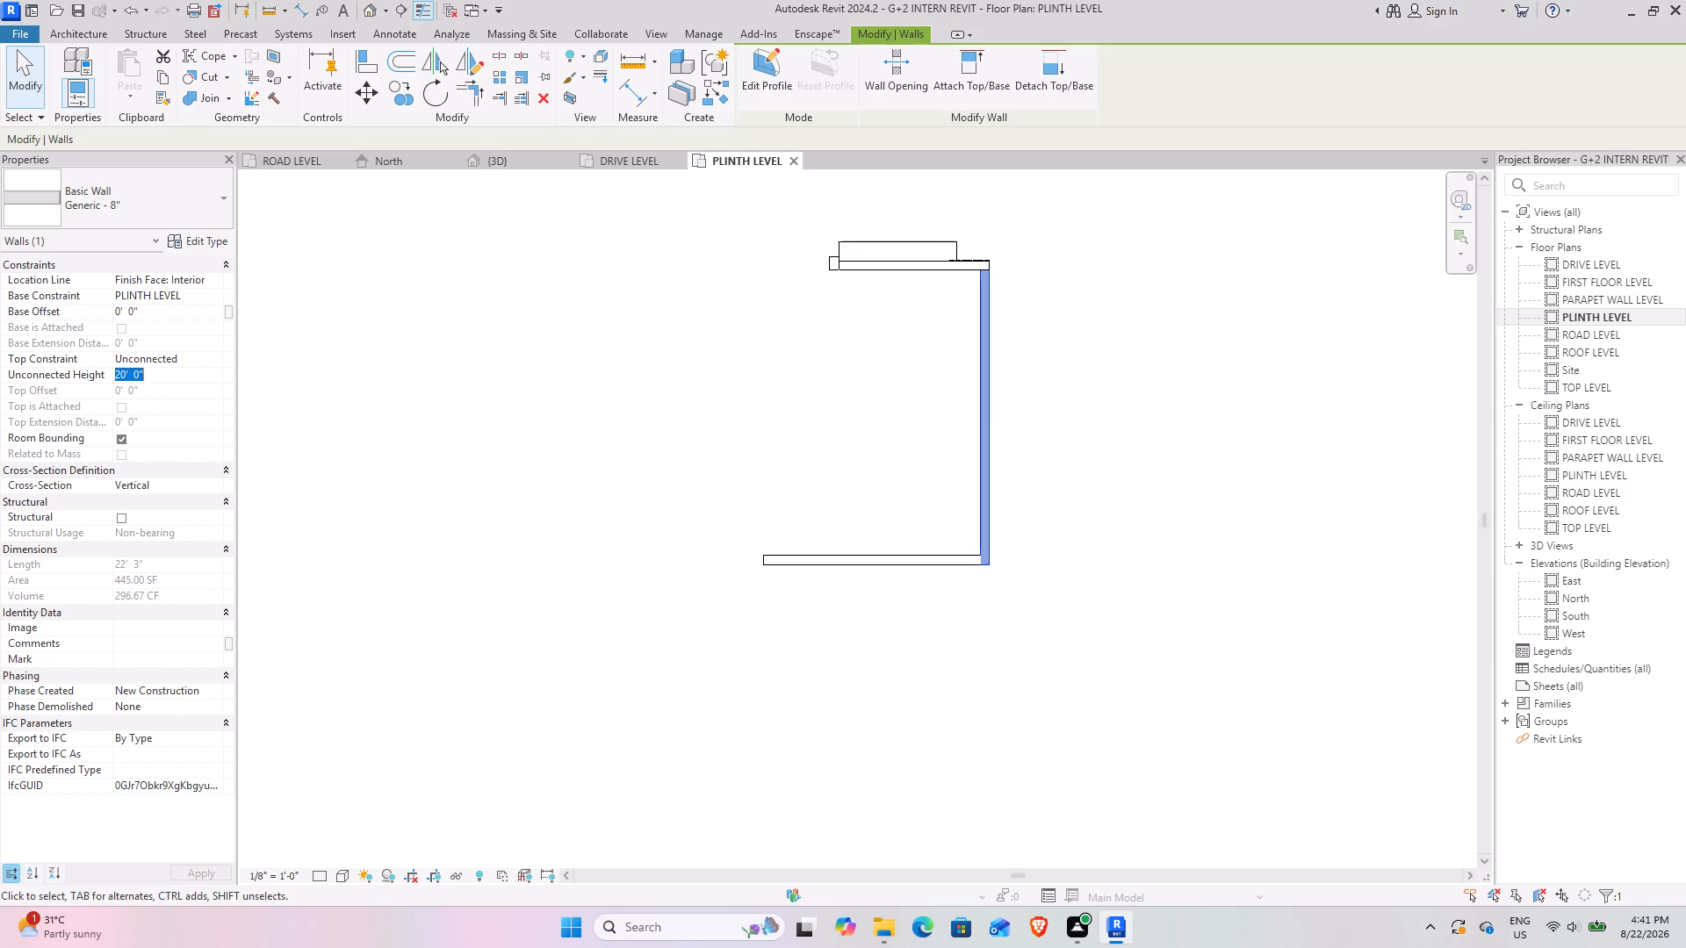
{"action": "left_click", "coordinate": [812, 332]}
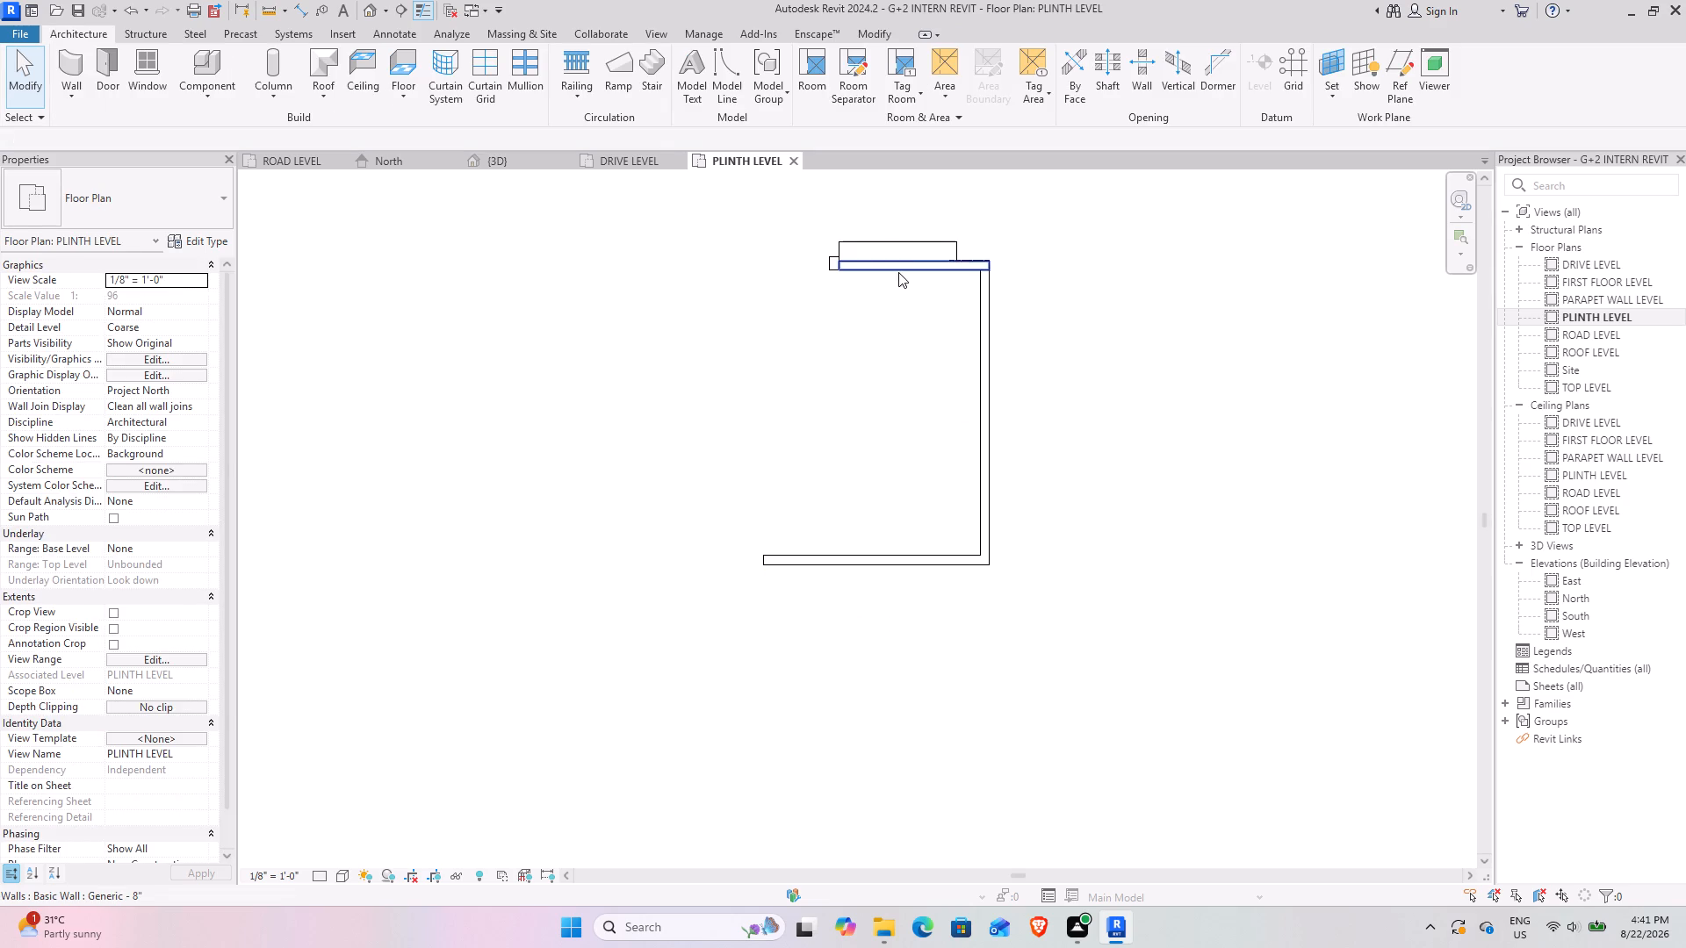
{"action": "left_click", "coordinate": [898, 272]}
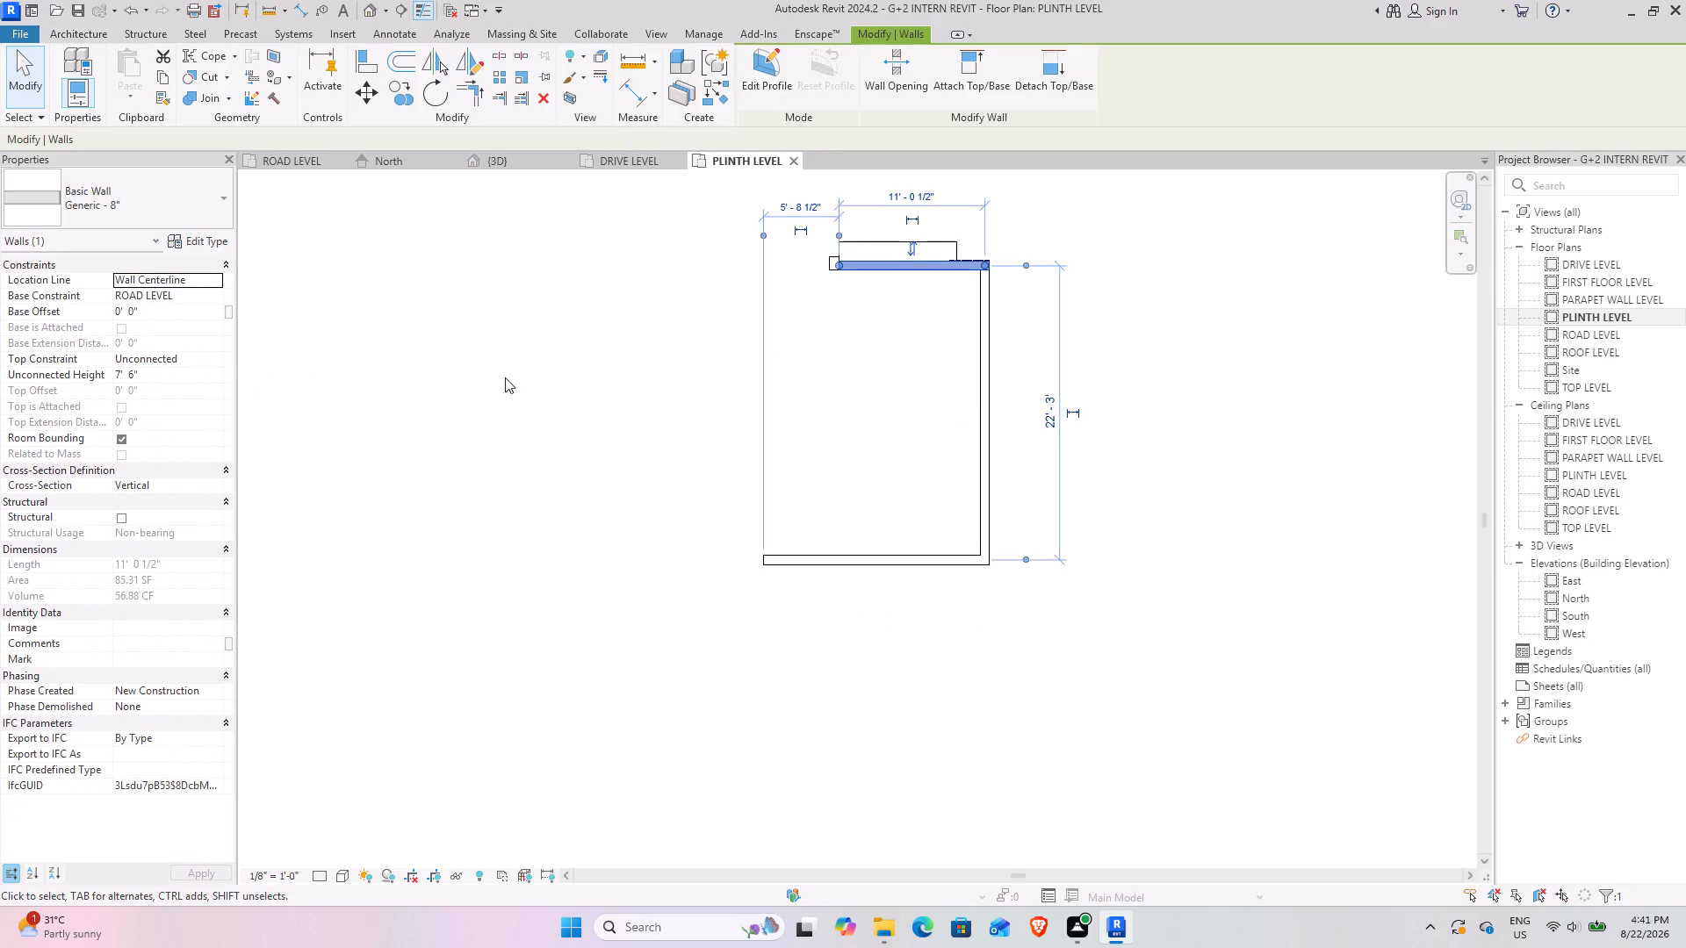
{"action": "left_click", "coordinate": [993, 399]}
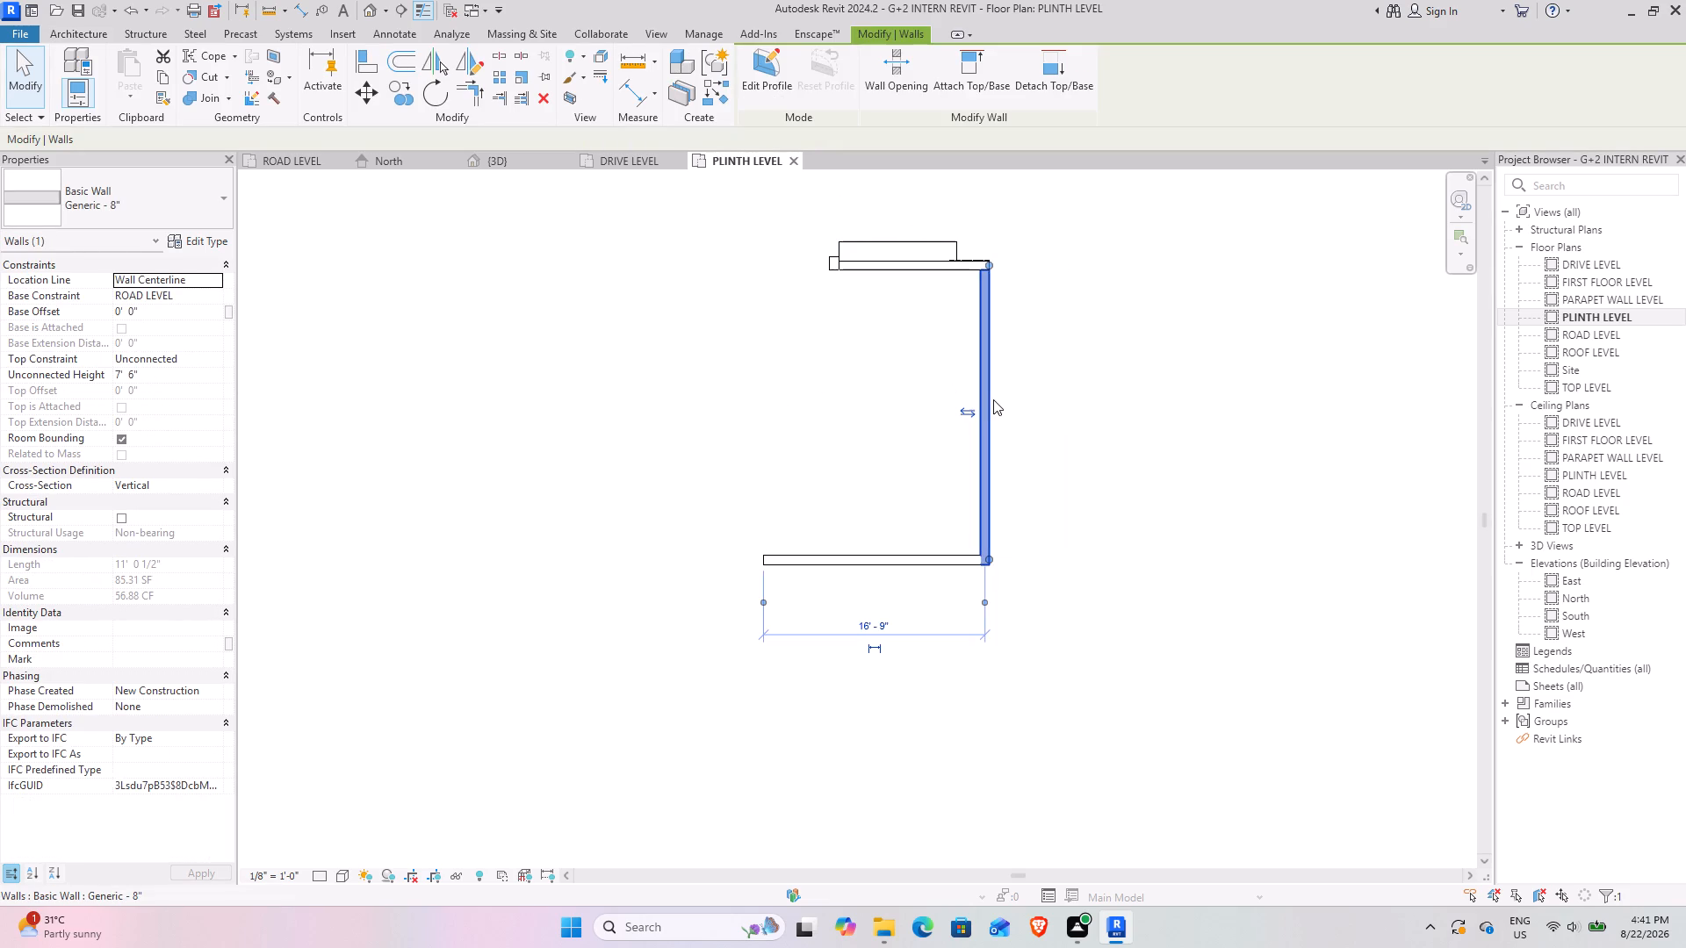
{"action": "left_click", "coordinate": [187, 382]}
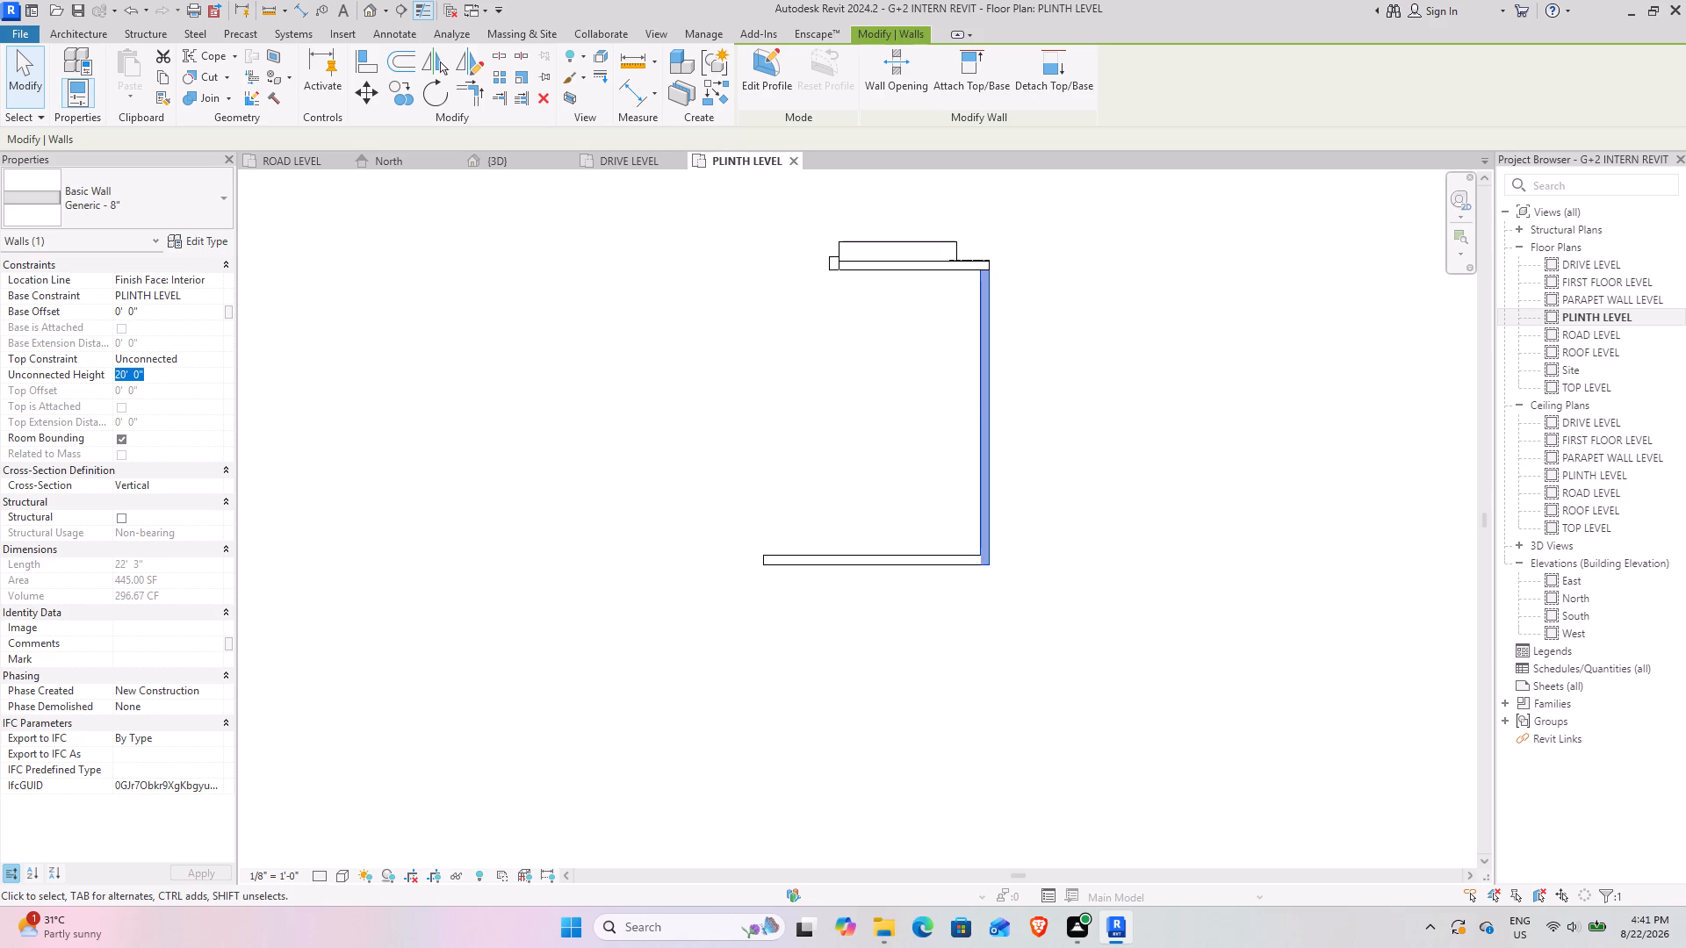
{"action": "key", "text": "7"}
{"action": "type", "text": "'6\""}
{"action": "key", "text": "Return"}
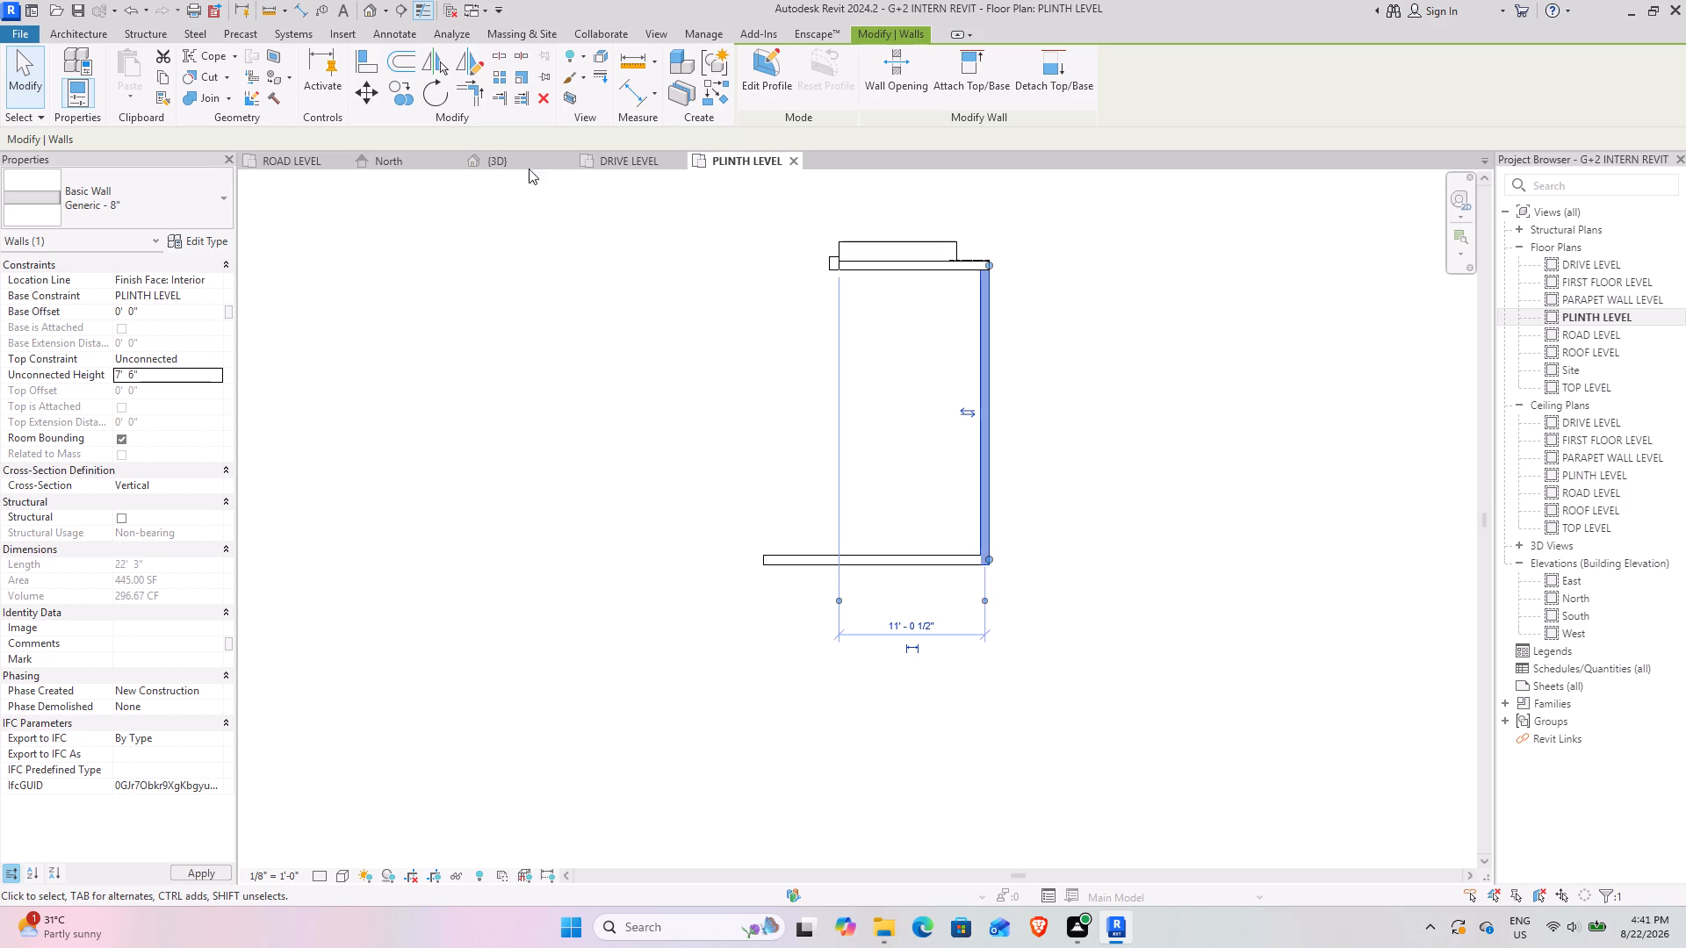
Examine the lowered side wall and the taller rear wall behind the feature wall from several angles in 3D.
{"action": "left_click", "coordinate": [512, 158]}
{"action": "left_click", "coordinate": [857, 662]}
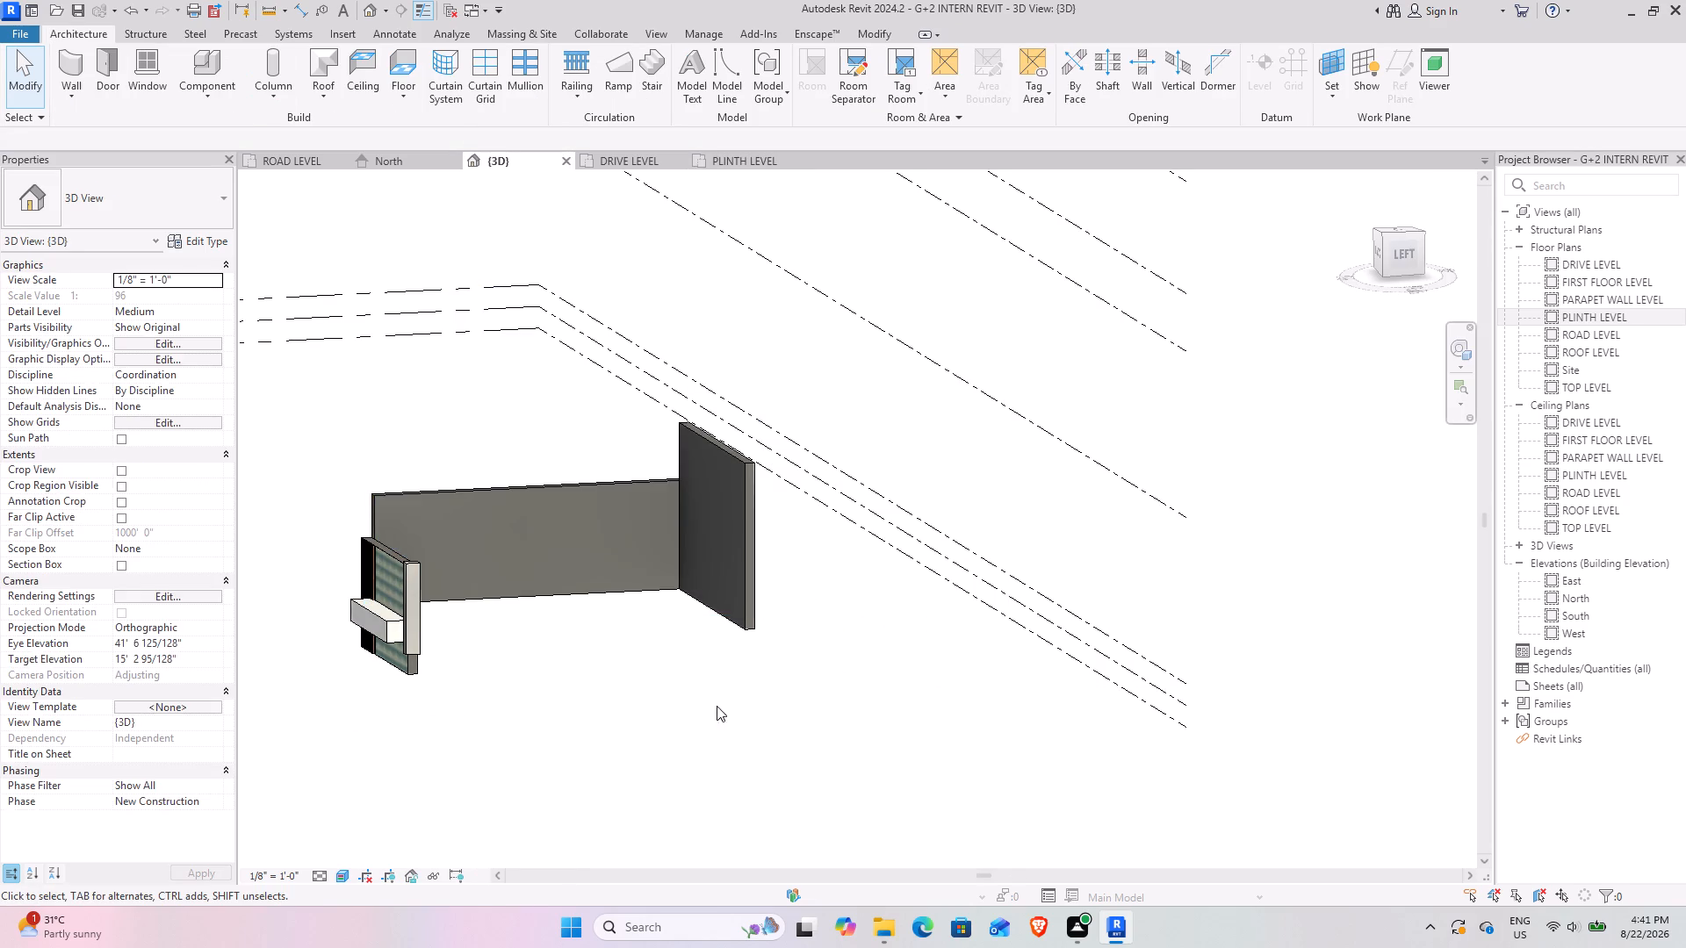
{"action": "scroll", "coordinate": [672, 685], "scroll_direction": "down", "scroll_amount": 3}
{"action": "middle_click_drag", "start_coordinate": [570, 665], "coordinate": [857, 640], "text": "shift"}
{"action": "middle_click_drag", "start_coordinate": [893, 614], "coordinate": [825, 601]}
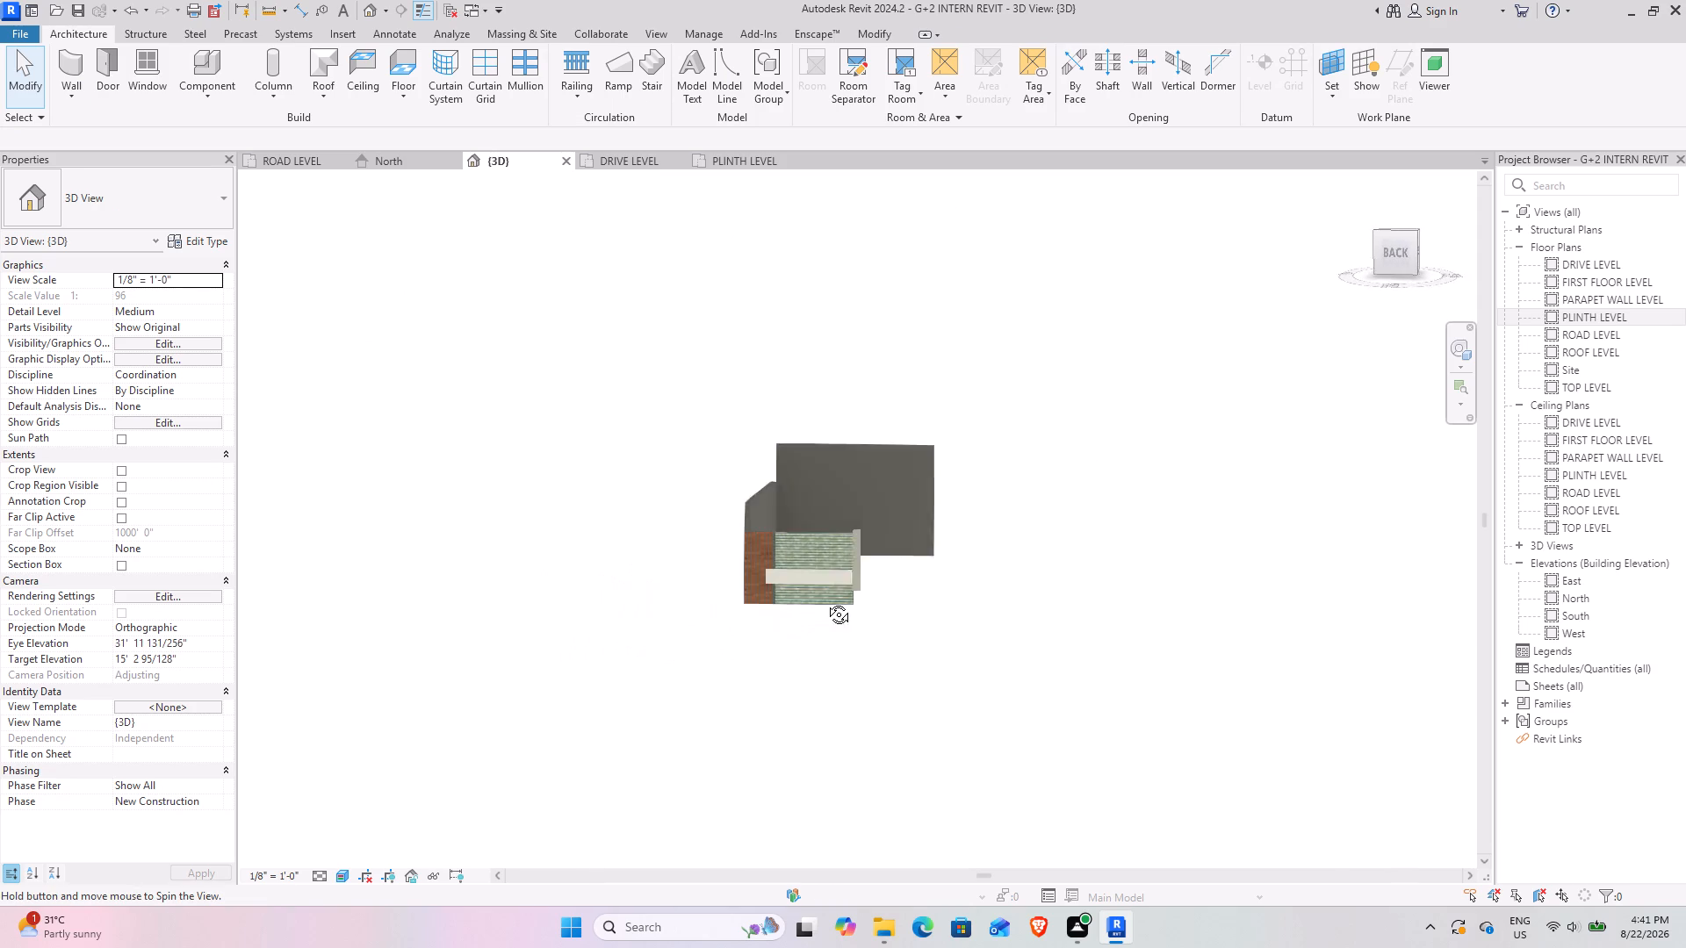
{"action": "middle_click_drag", "start_coordinate": [825, 601], "coordinate": [868, 598]}
{"action": "scroll", "coordinate": [822, 504], "scroll_direction": "up", "scroll_amount": 6}
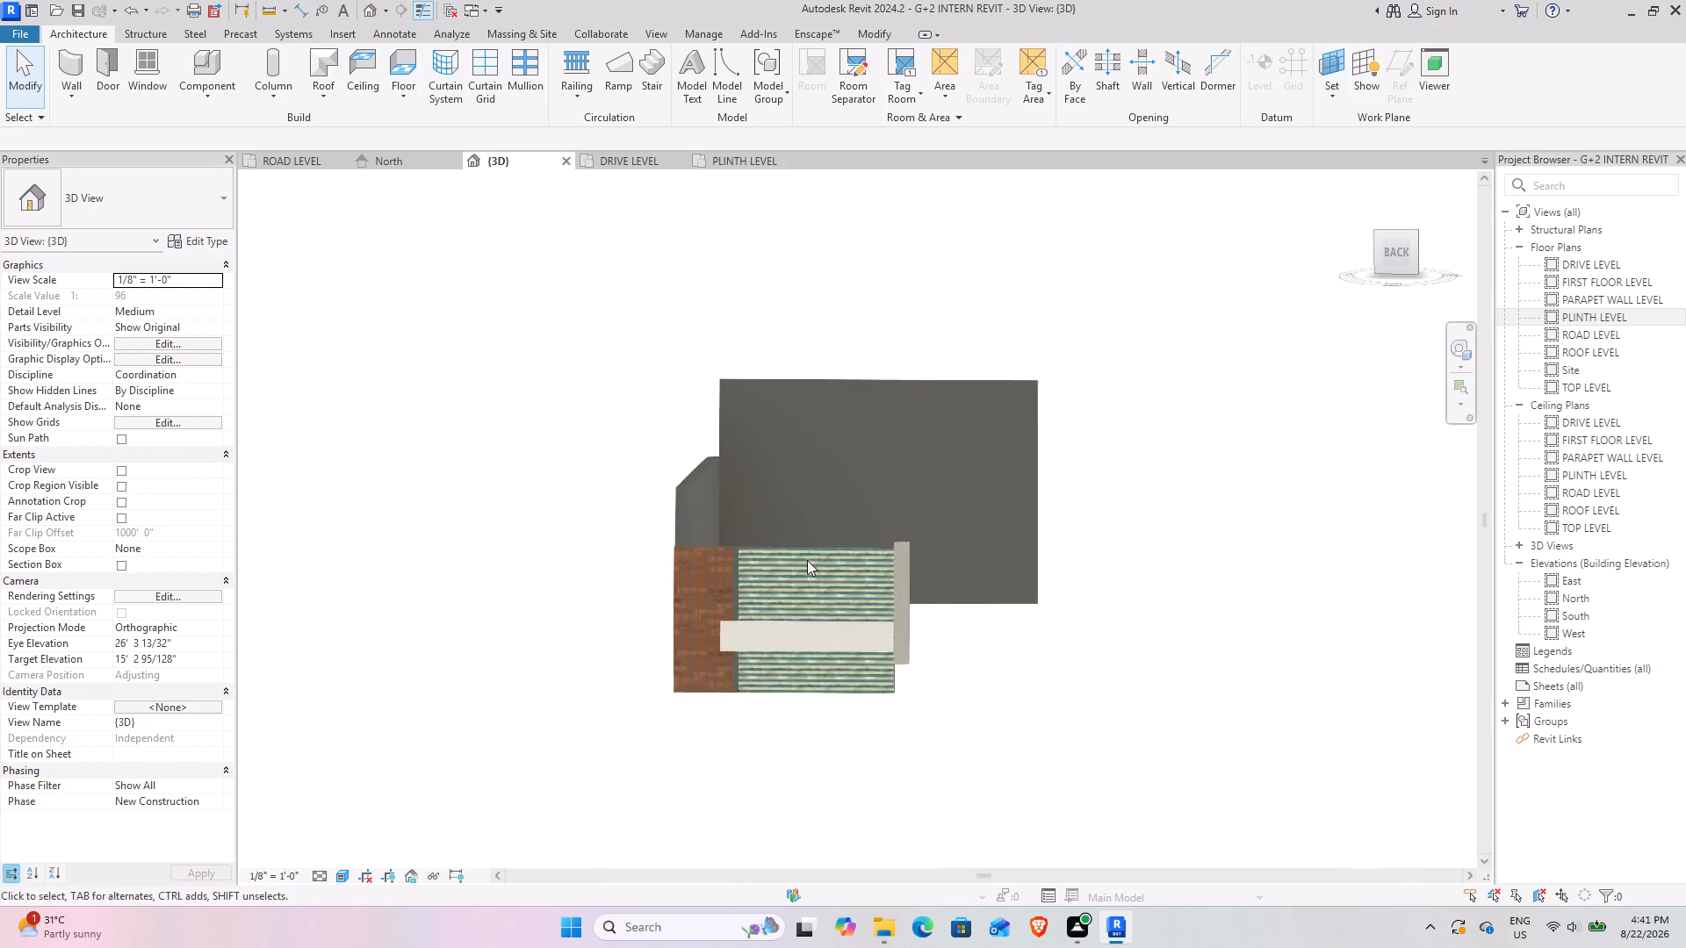
{"action": "middle_click_drag", "start_coordinate": [779, 664], "coordinate": [826, 628], "text": "shift"}
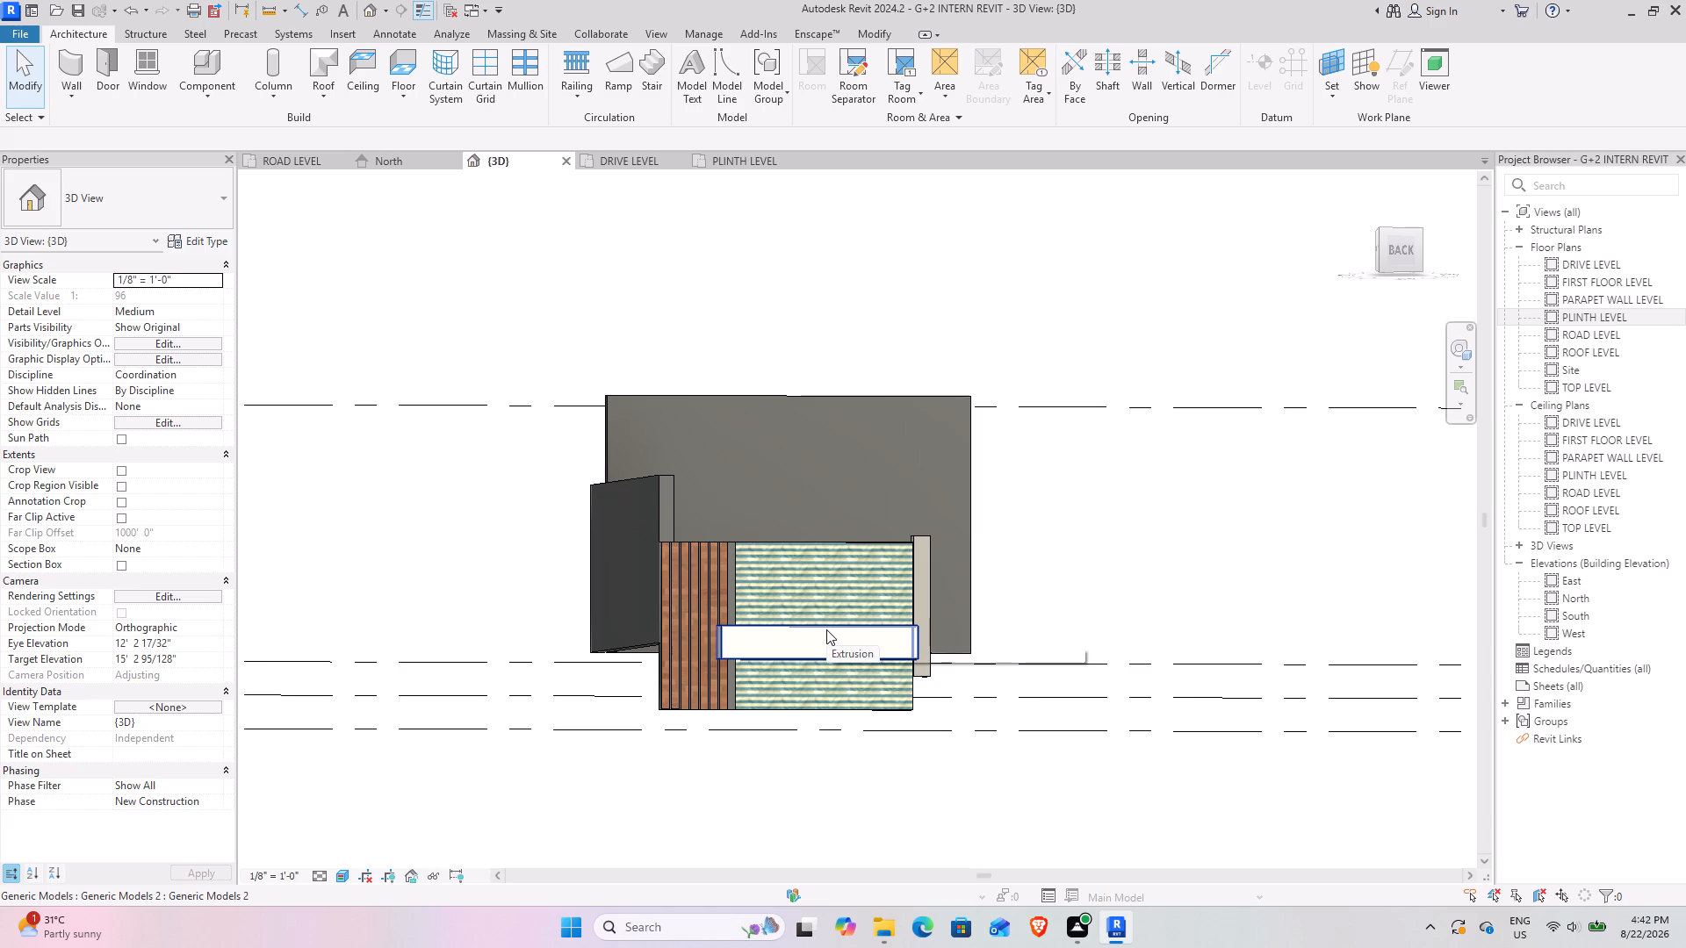
{"action": "middle_click_drag", "start_coordinate": [827, 554], "coordinate": [782, 554], "text": "shift"}
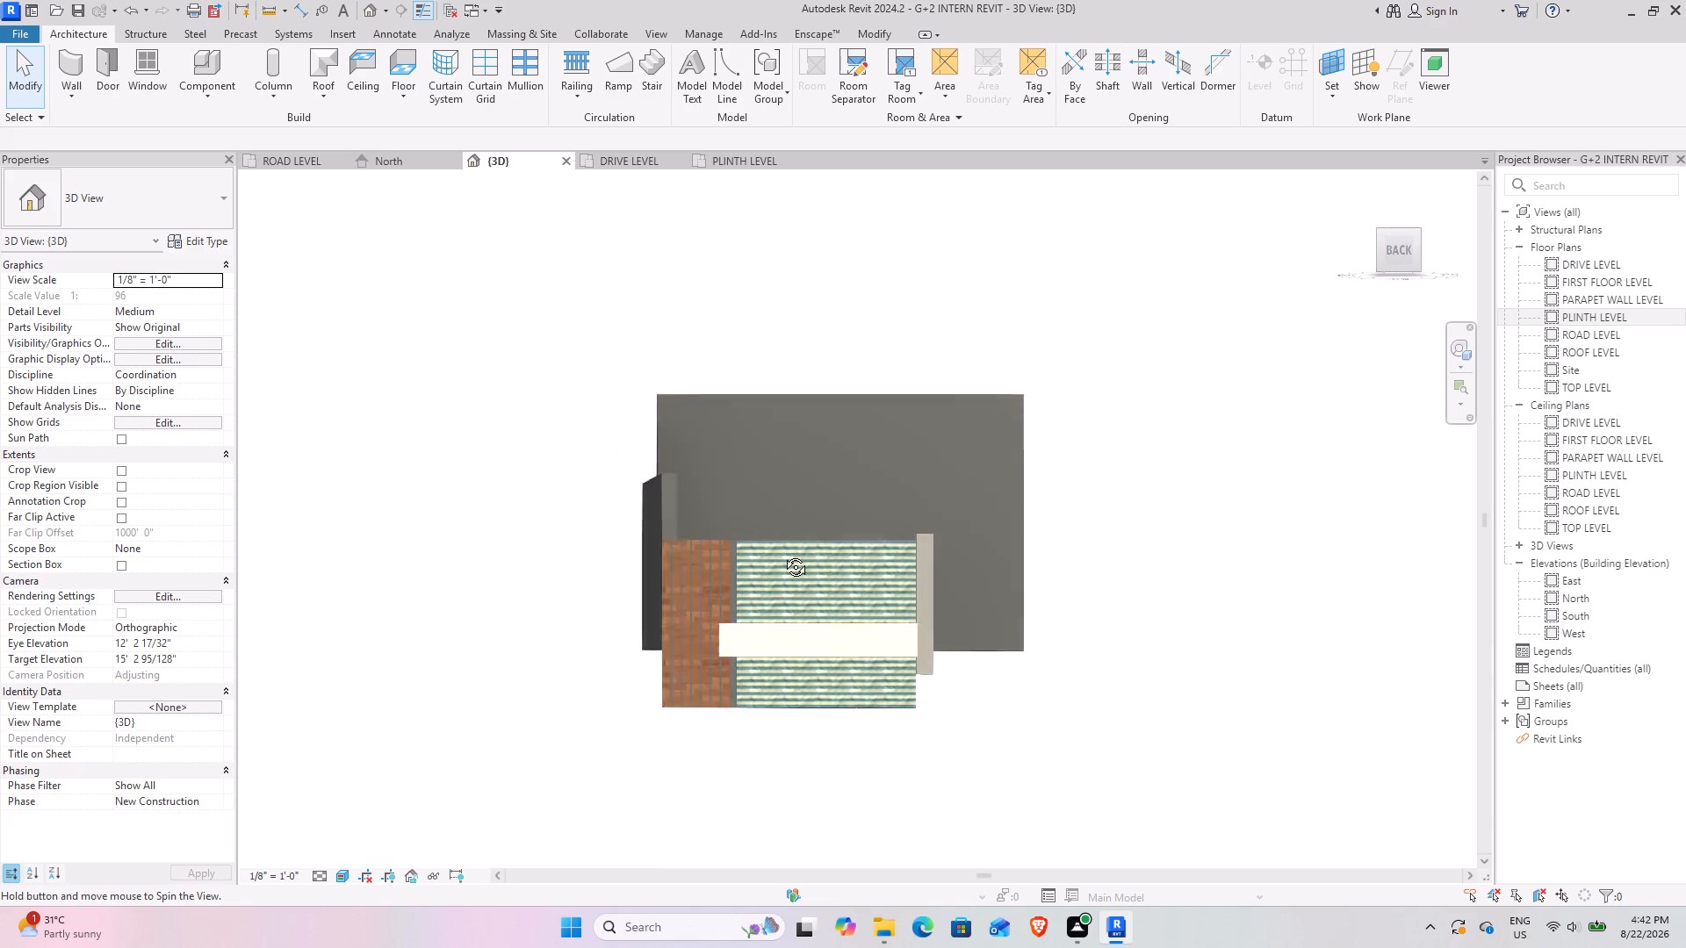
{"action": "middle_click_drag", "start_coordinate": [782, 554], "coordinate": [742, 608], "text": "shift"}
{"action": "middle_click_drag", "start_coordinate": [695, 550], "coordinate": [717, 586]}
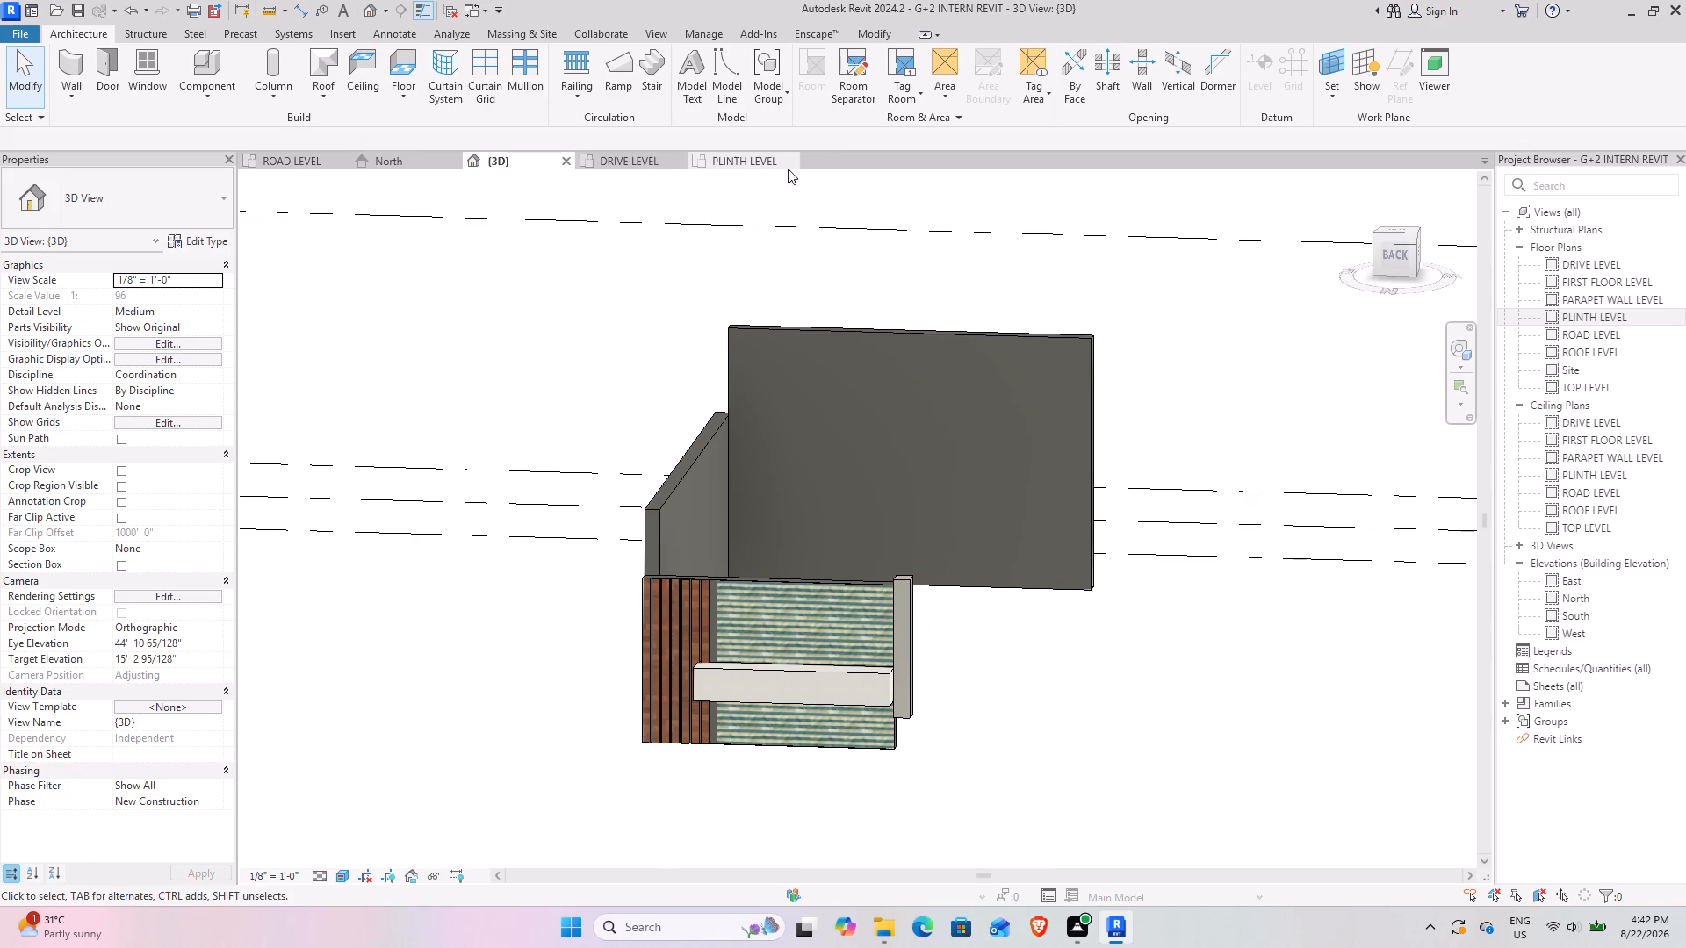
Place a Single-Flush 36" x 84" door in the 16' 9" wall on PLINTH LEVEL, centred about 2' 6" from its free end, swinging inward.
{"action": "left_click", "coordinate": [765, 165]}
{"action": "scroll", "coordinate": [976, 598], "scroll_direction": "up", "scroll_amount": 5}
{"action": "middle_click_drag", "start_coordinate": [865, 557], "coordinate": [892, 614]}
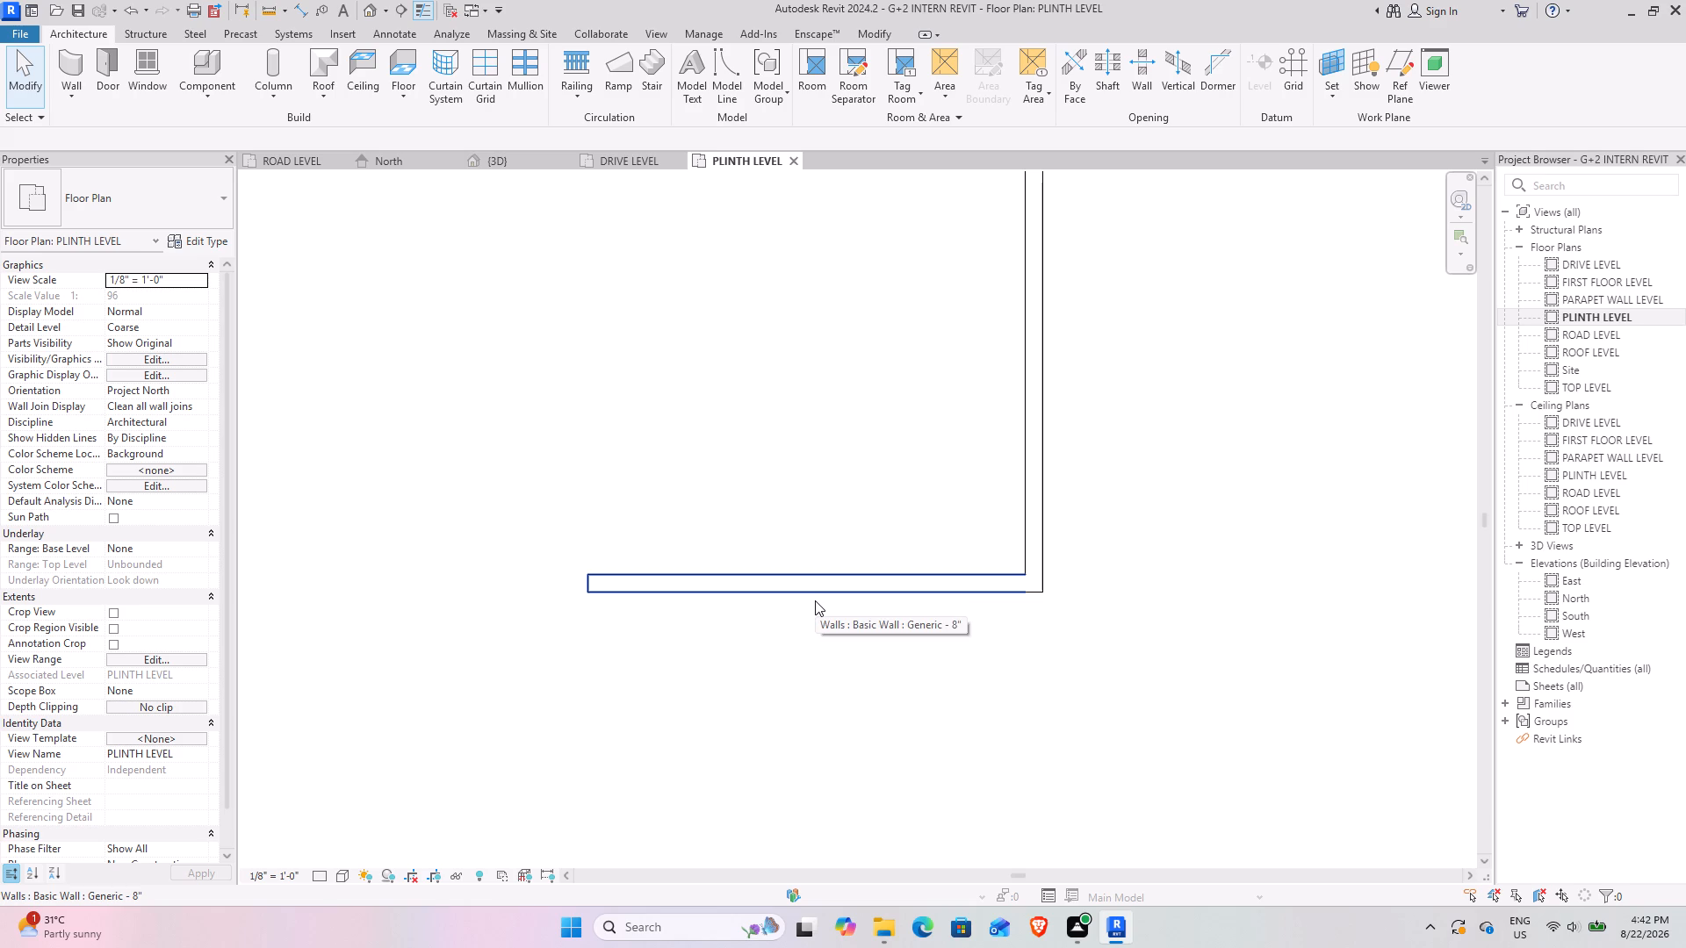
{"action": "left_click", "coordinate": [112, 62]}
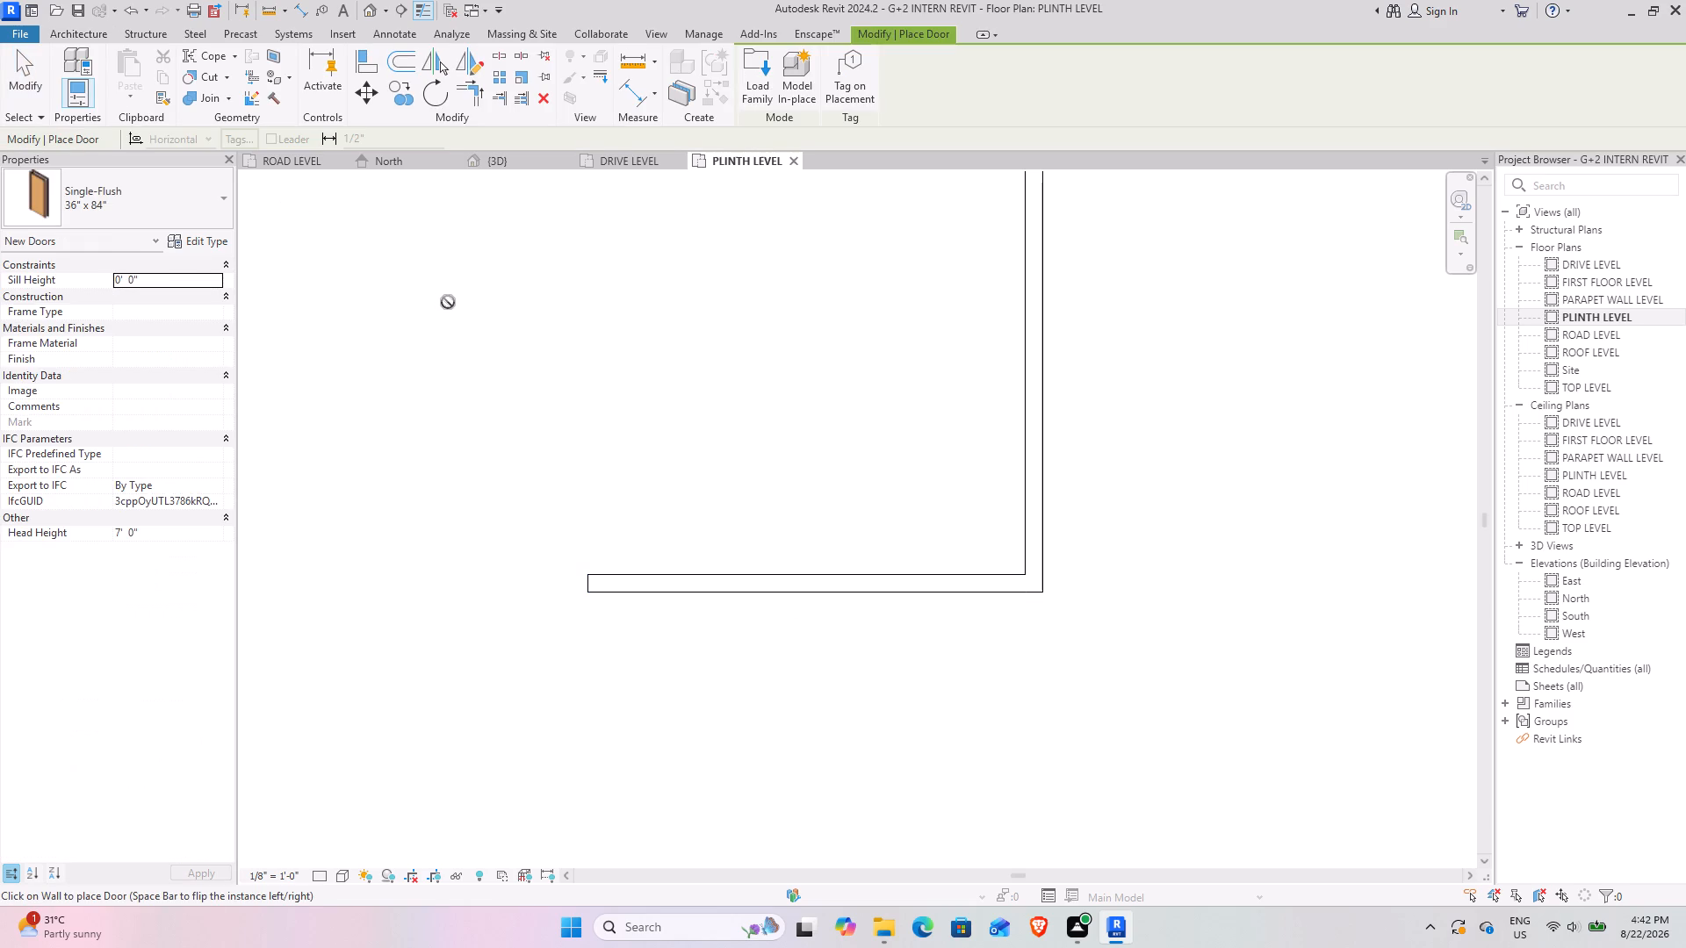
{"action": "left_click", "coordinate": [657, 566]}
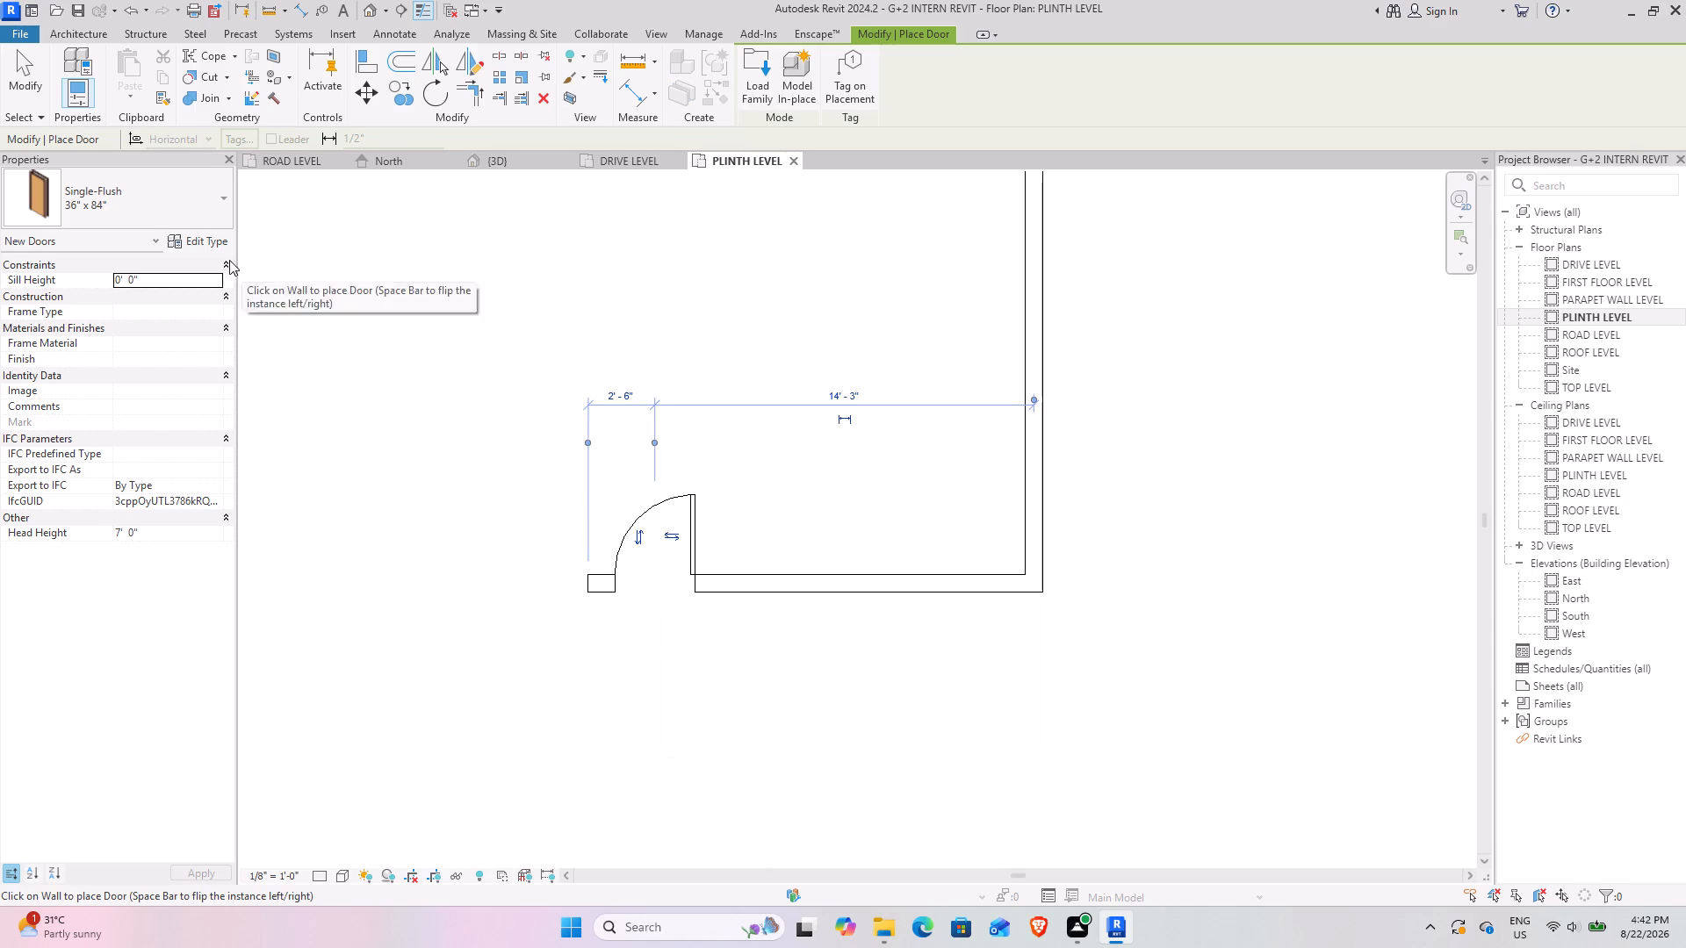
{"action": "left_click", "coordinate": [514, 166]}
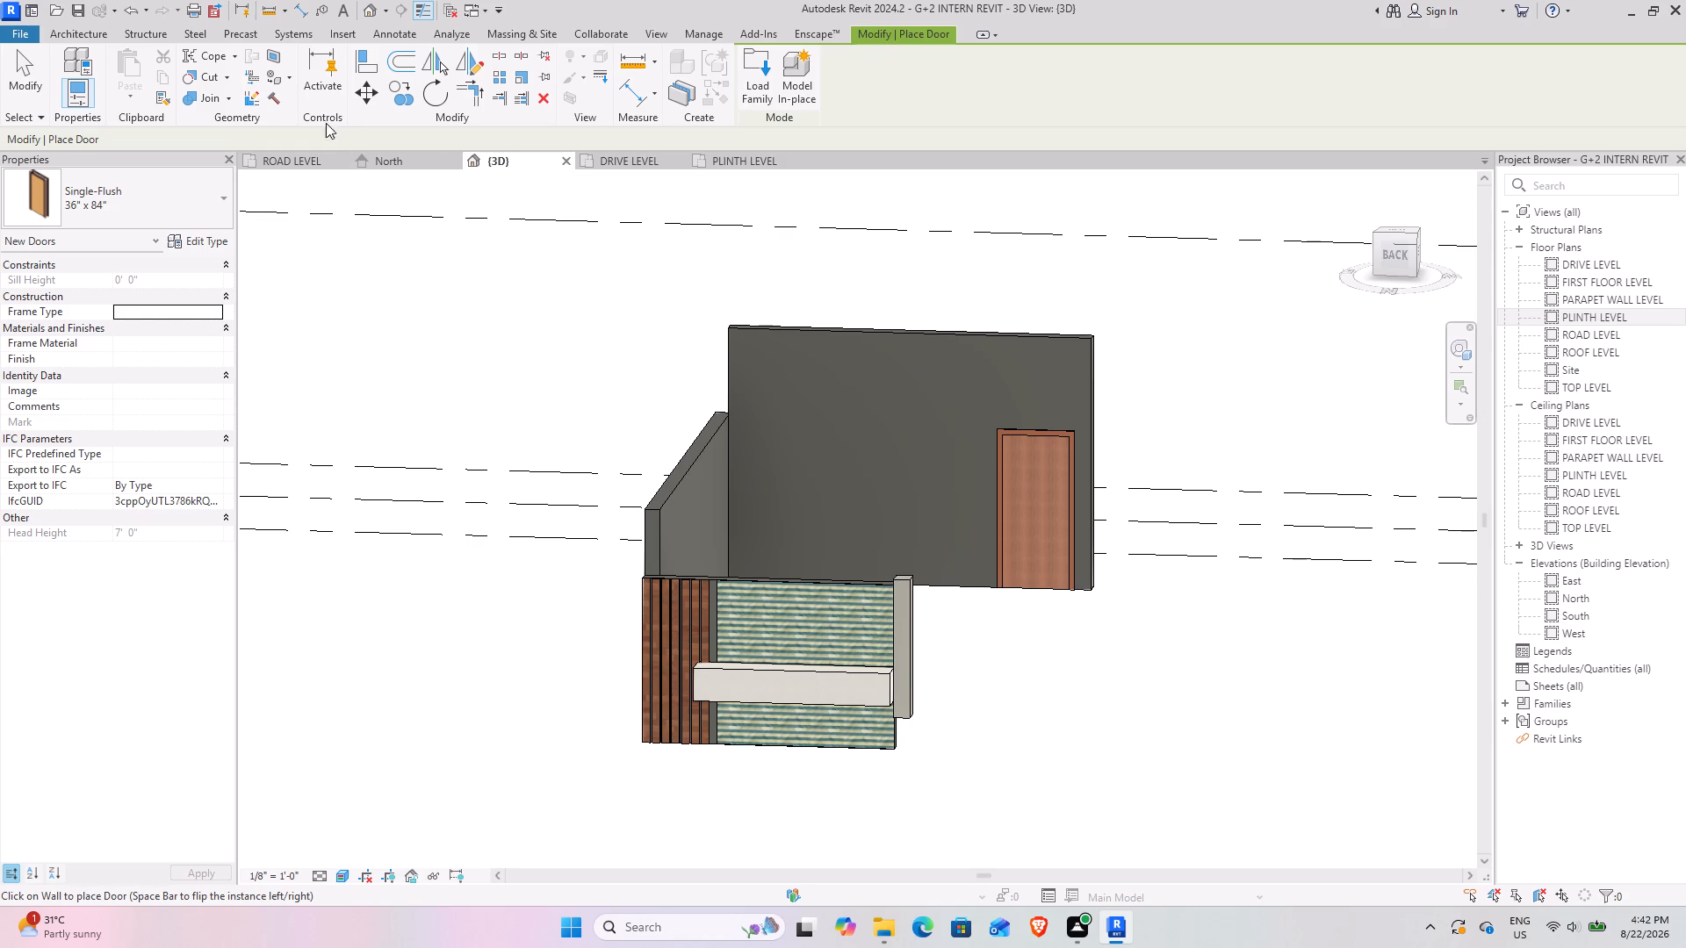
{"action": "left_click", "coordinate": [735, 166]}
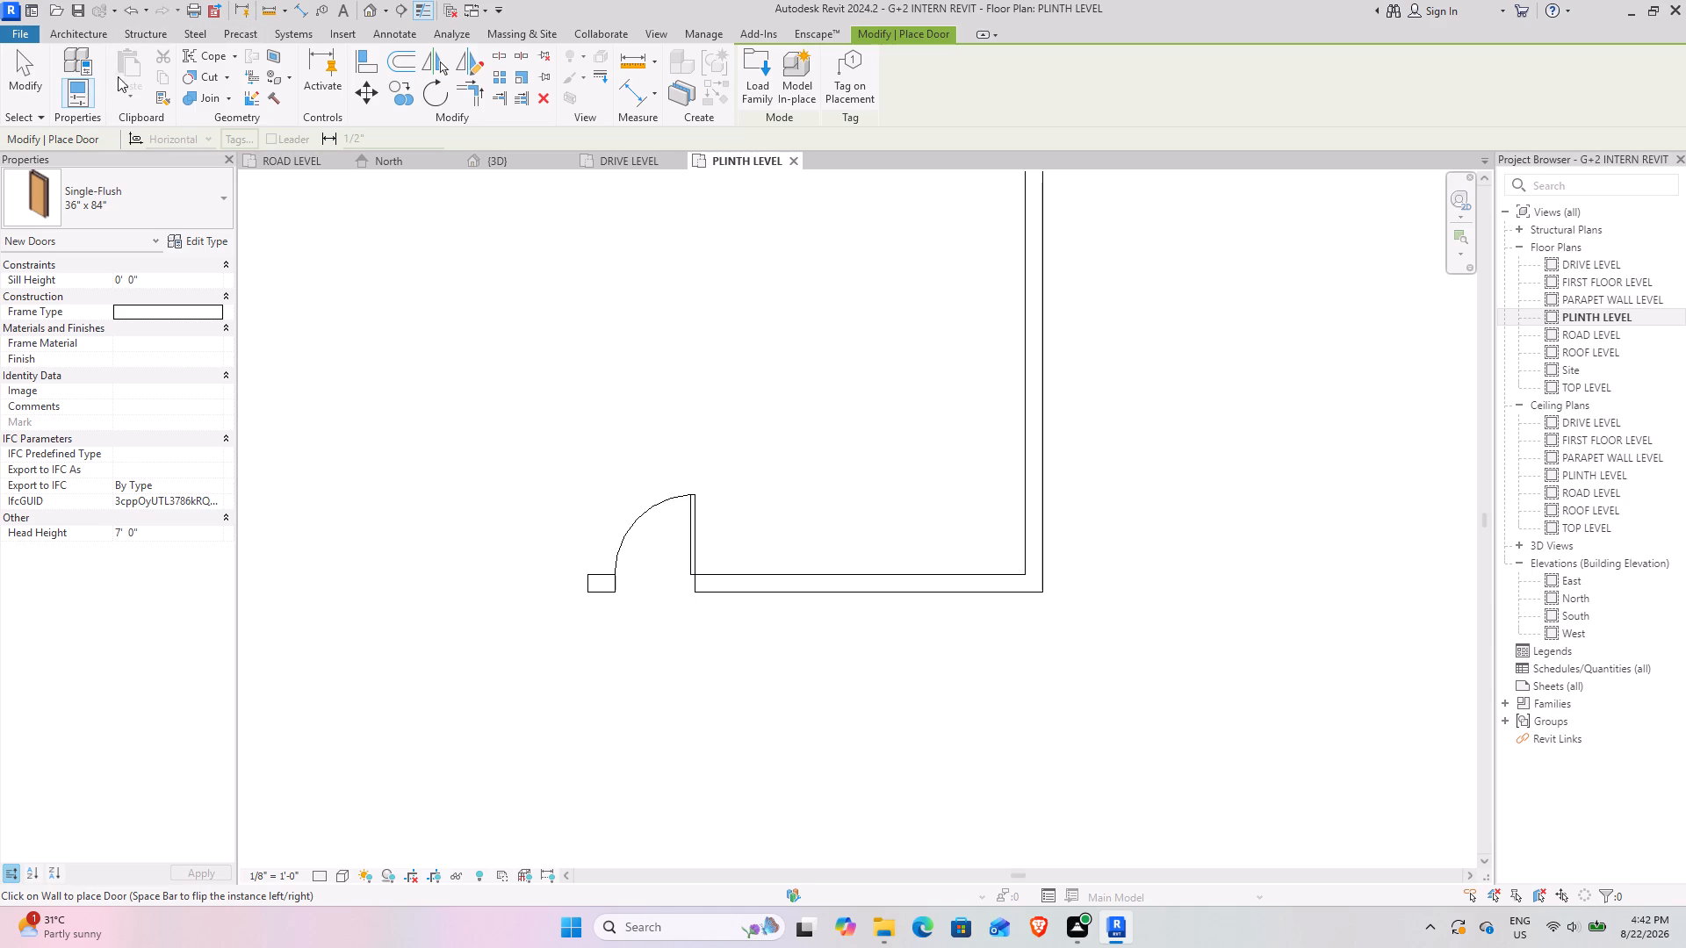
{"action": "left_click", "coordinate": [19, 77]}
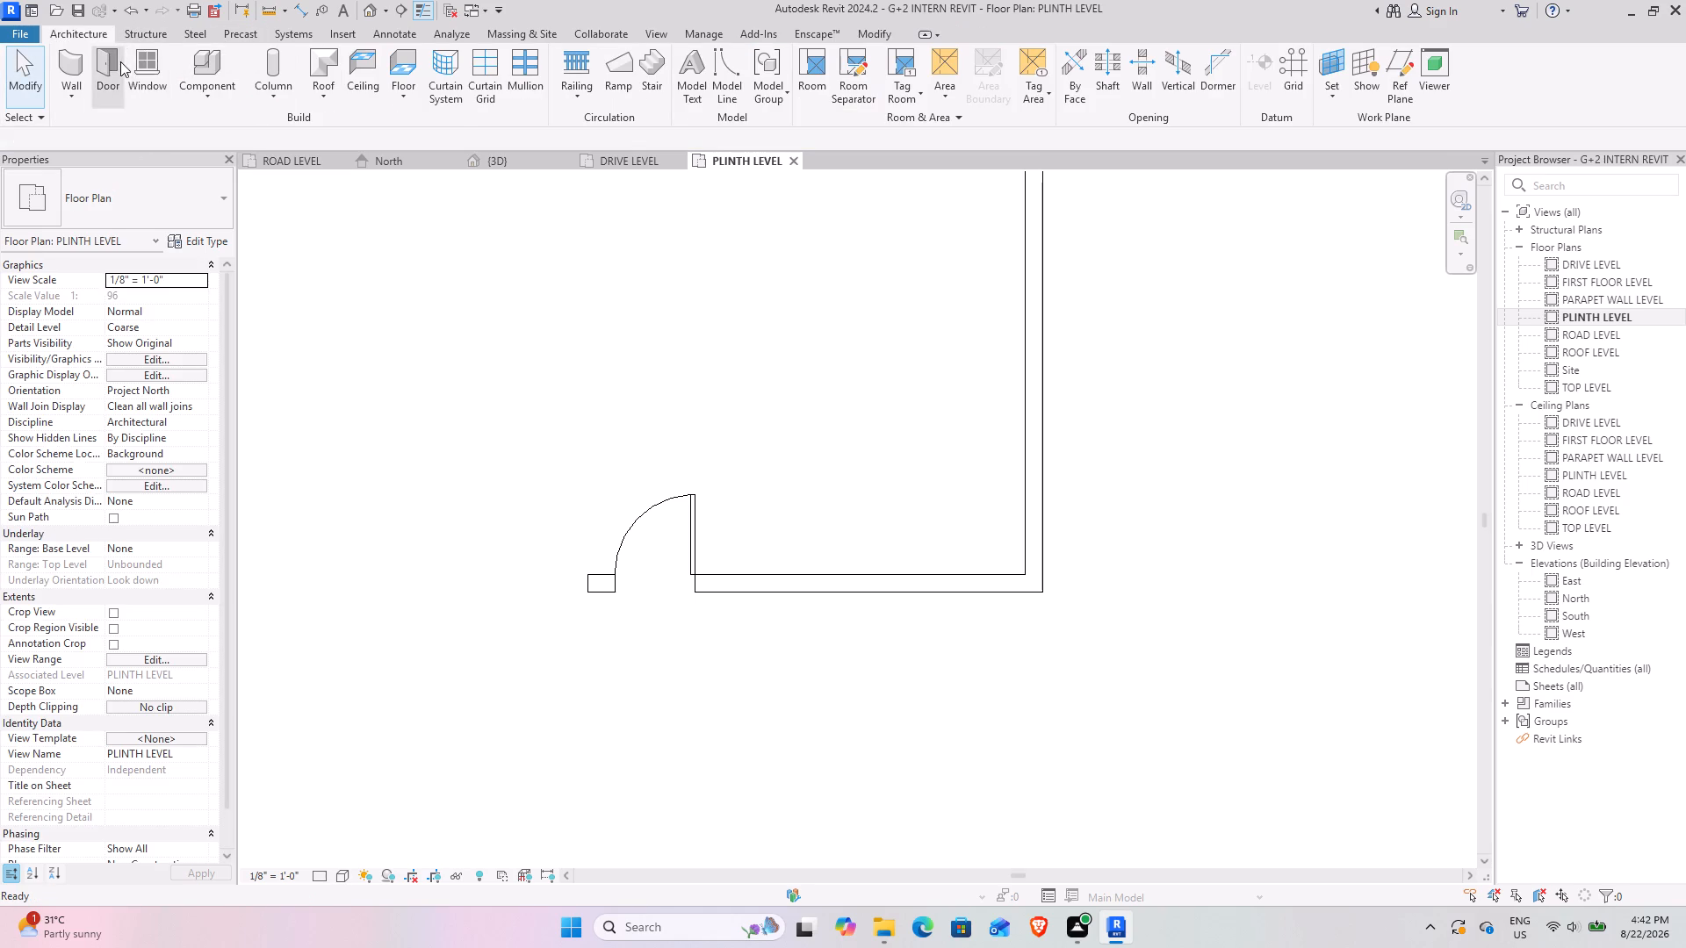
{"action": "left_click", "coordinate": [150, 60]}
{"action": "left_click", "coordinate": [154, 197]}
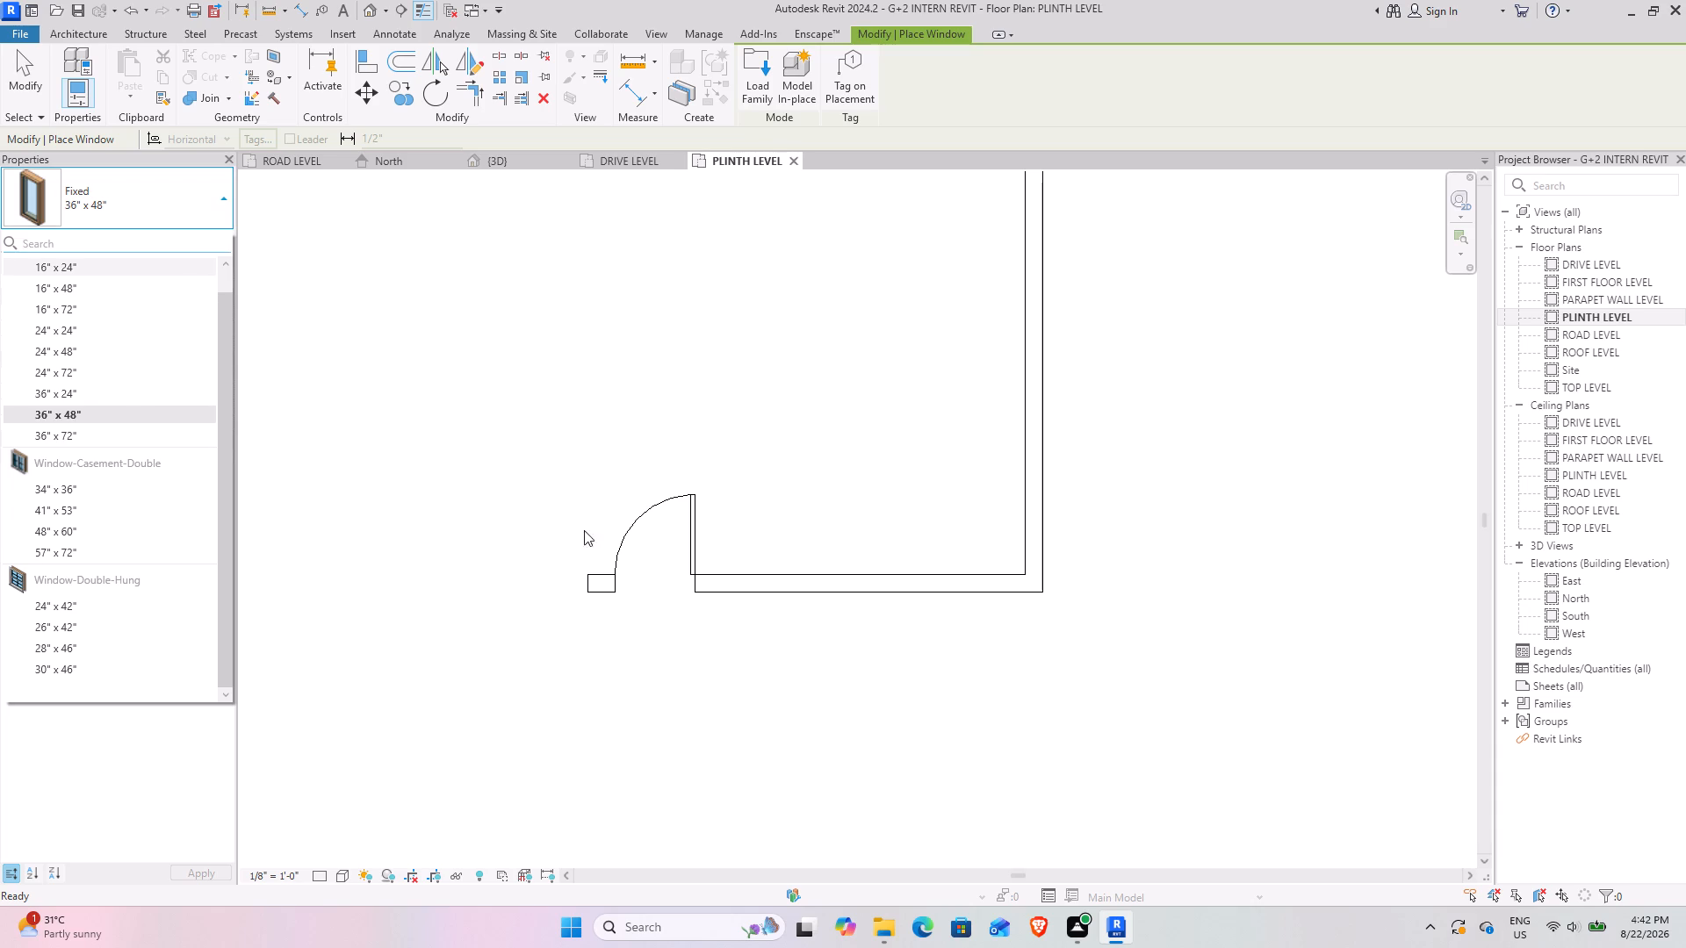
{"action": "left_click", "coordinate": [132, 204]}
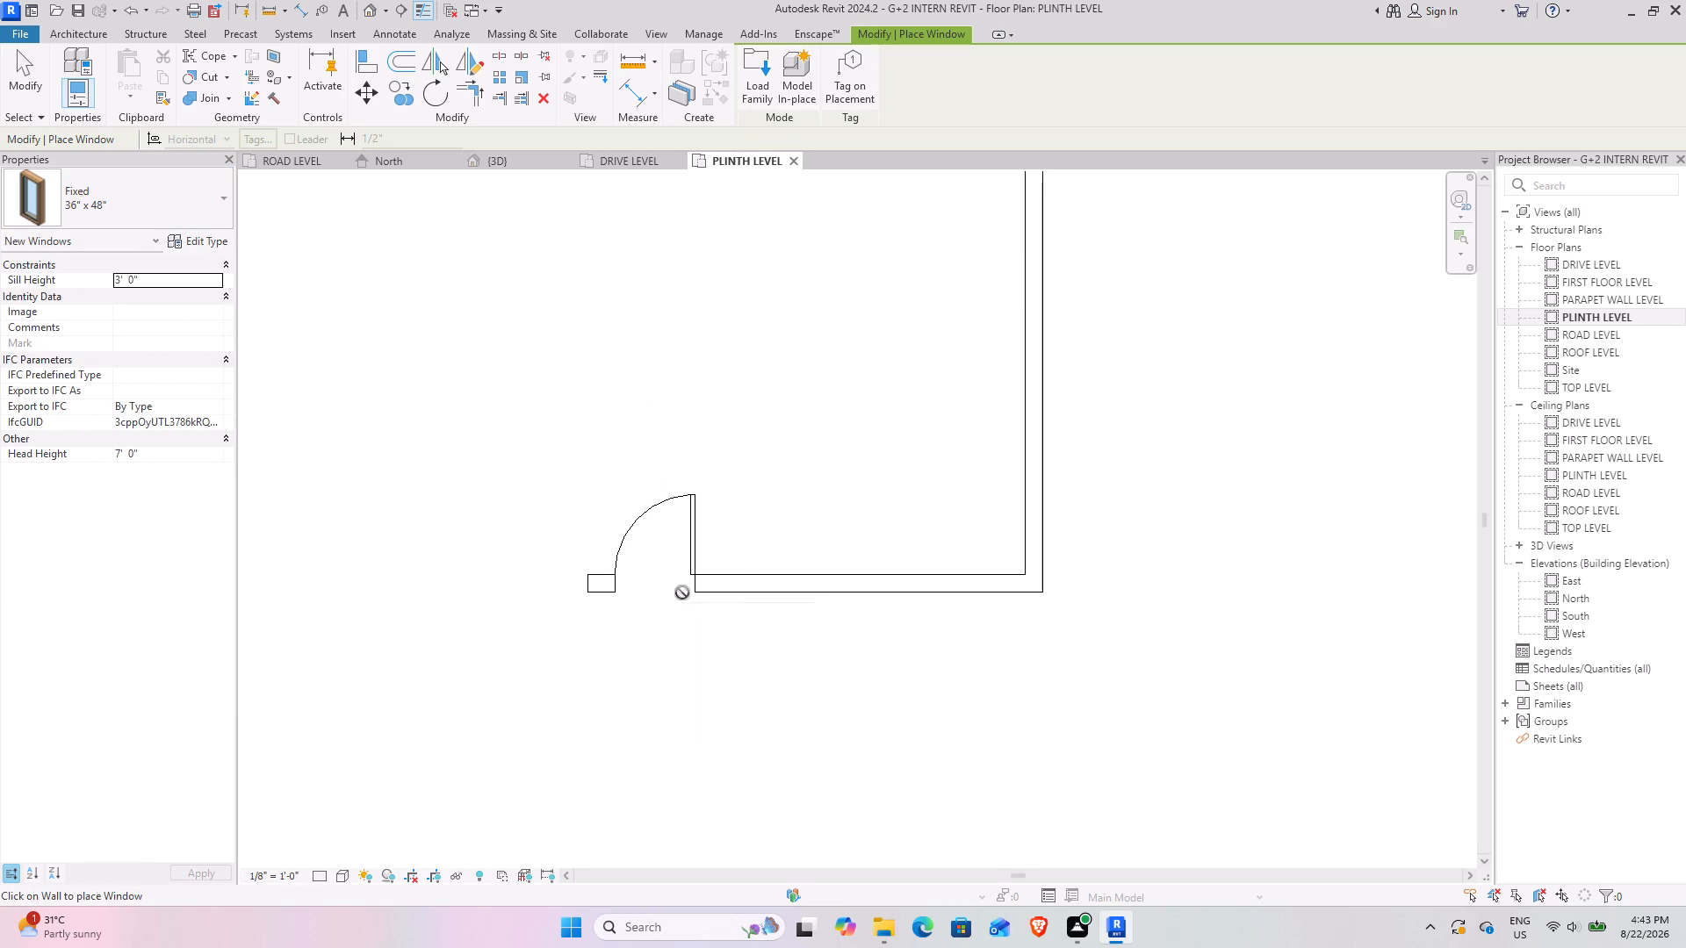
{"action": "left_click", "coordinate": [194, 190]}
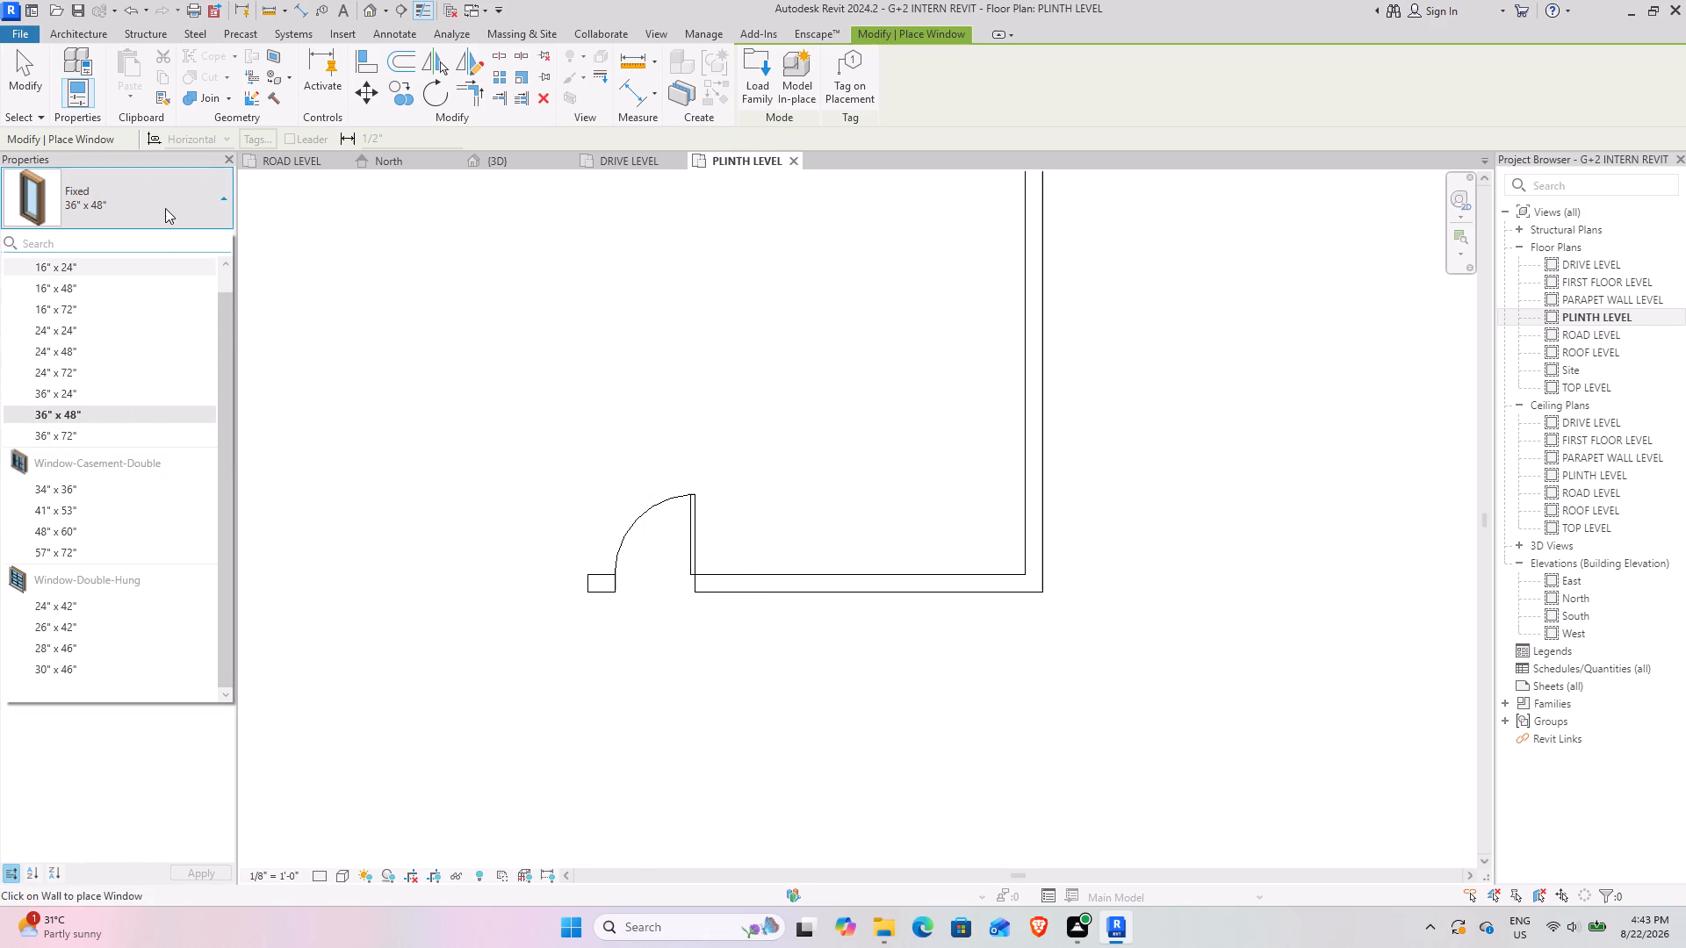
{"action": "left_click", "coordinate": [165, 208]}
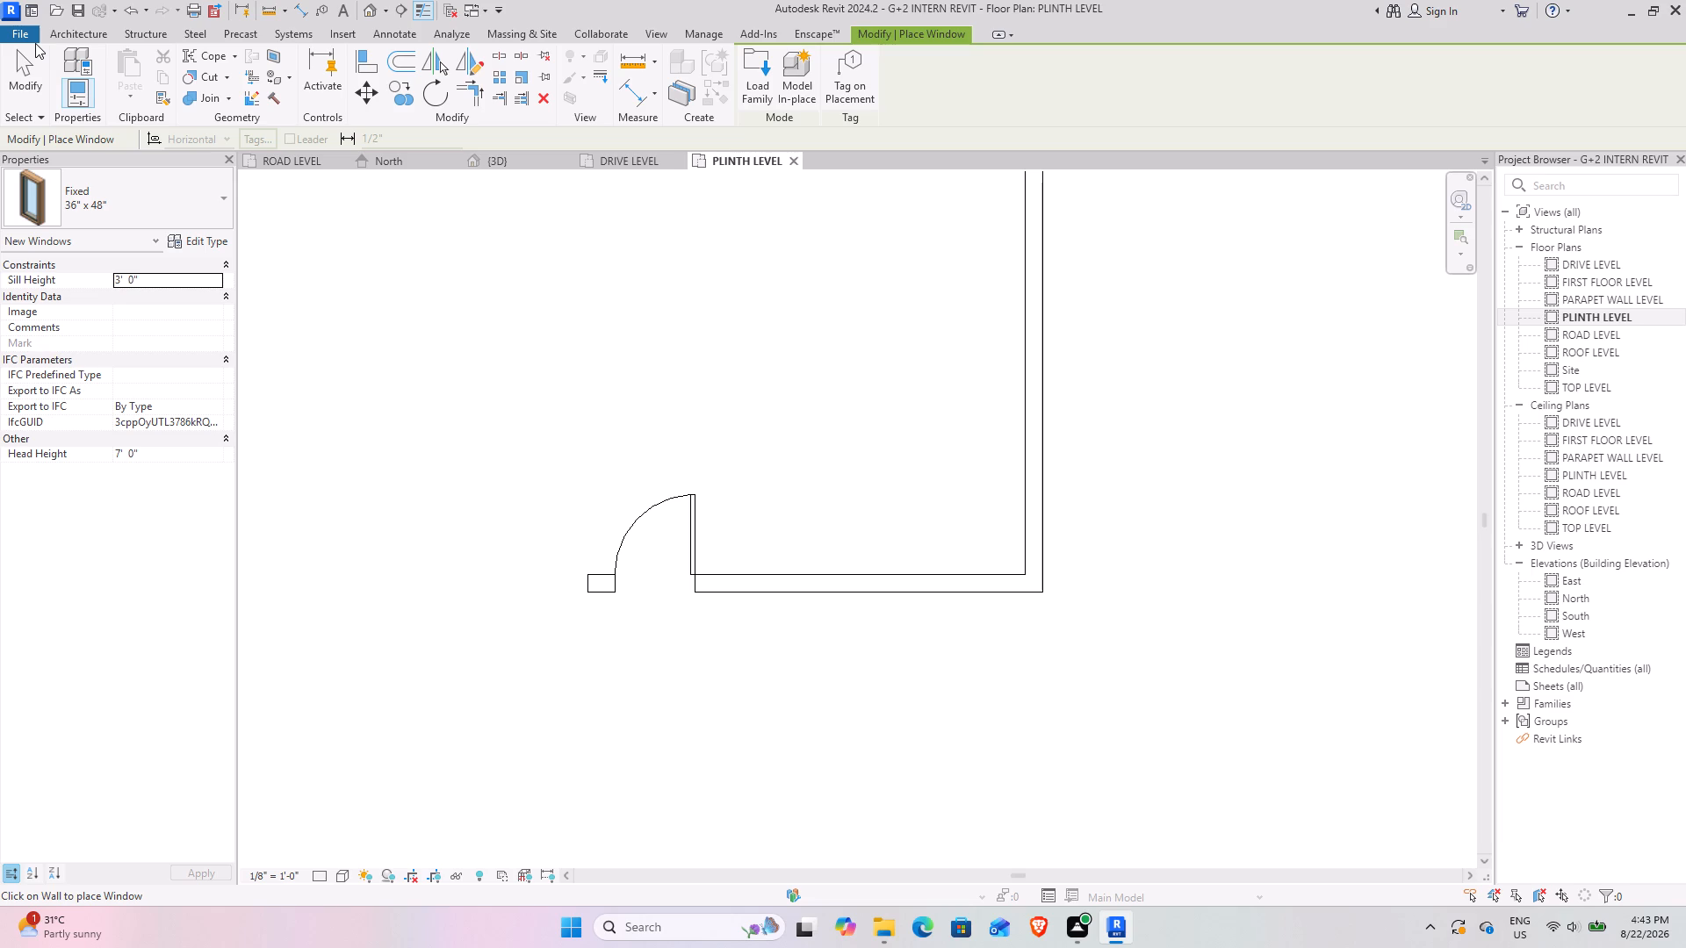
Measure the door's opening width on PLINTH LEVEL with an aligned dimension, without keeping the dimension.
{"action": "left_click", "coordinate": [309, 2]}
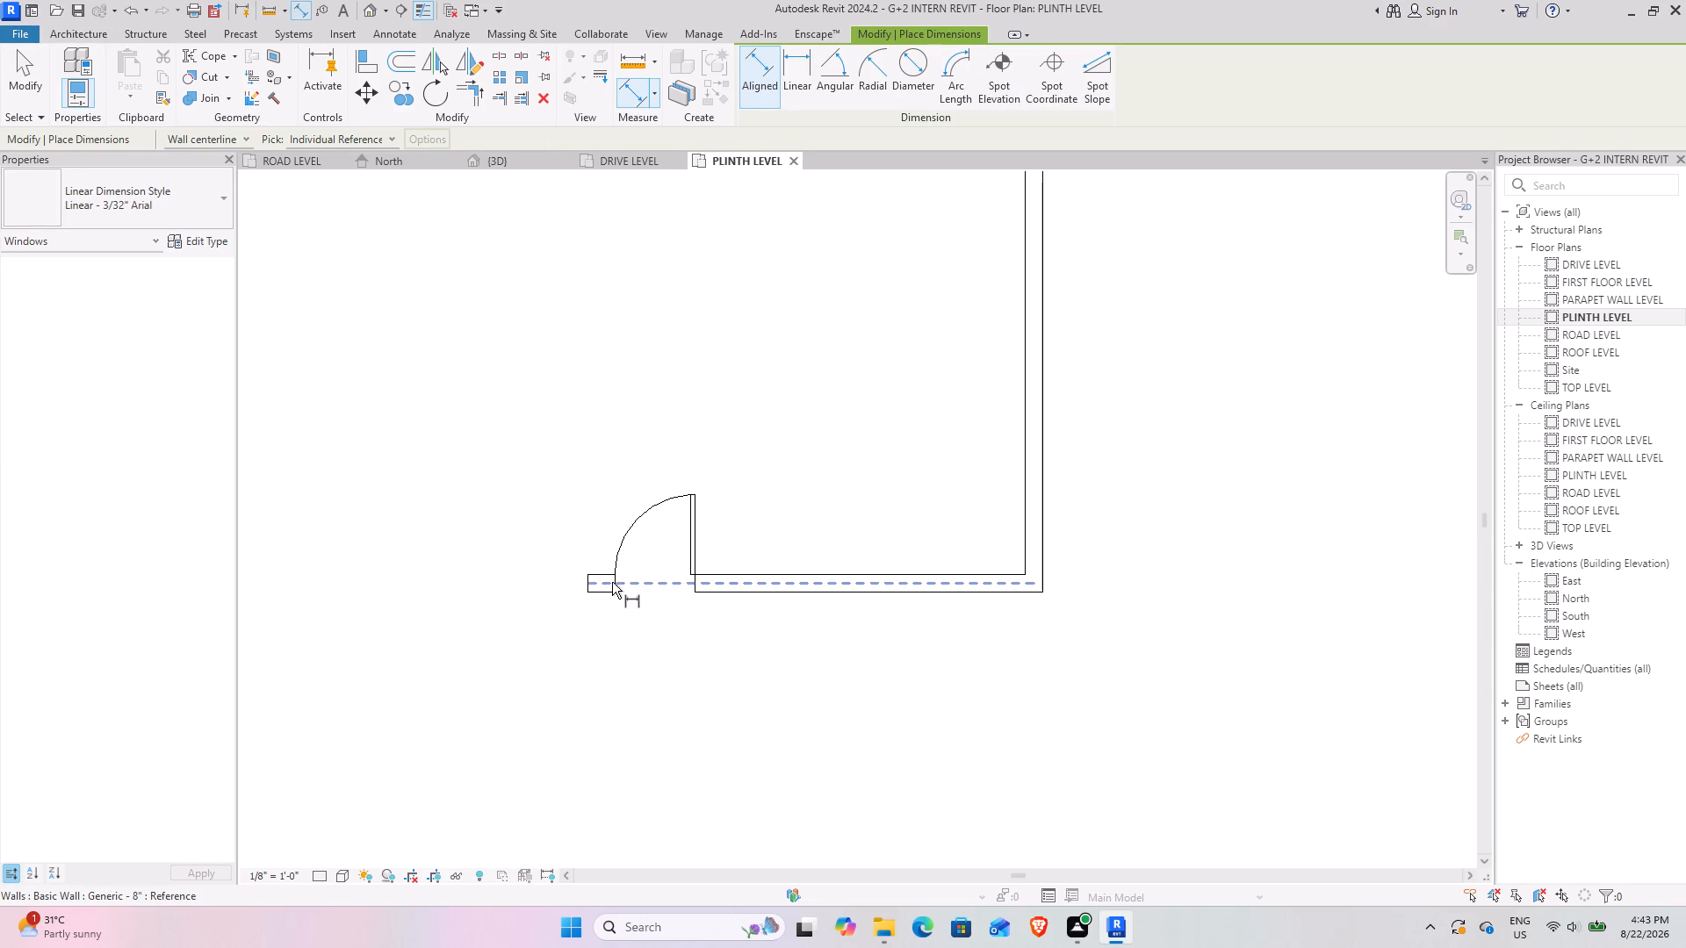
{"action": "left_click", "coordinate": [612, 582]}
{"action": "left_click", "coordinate": [696, 582]}
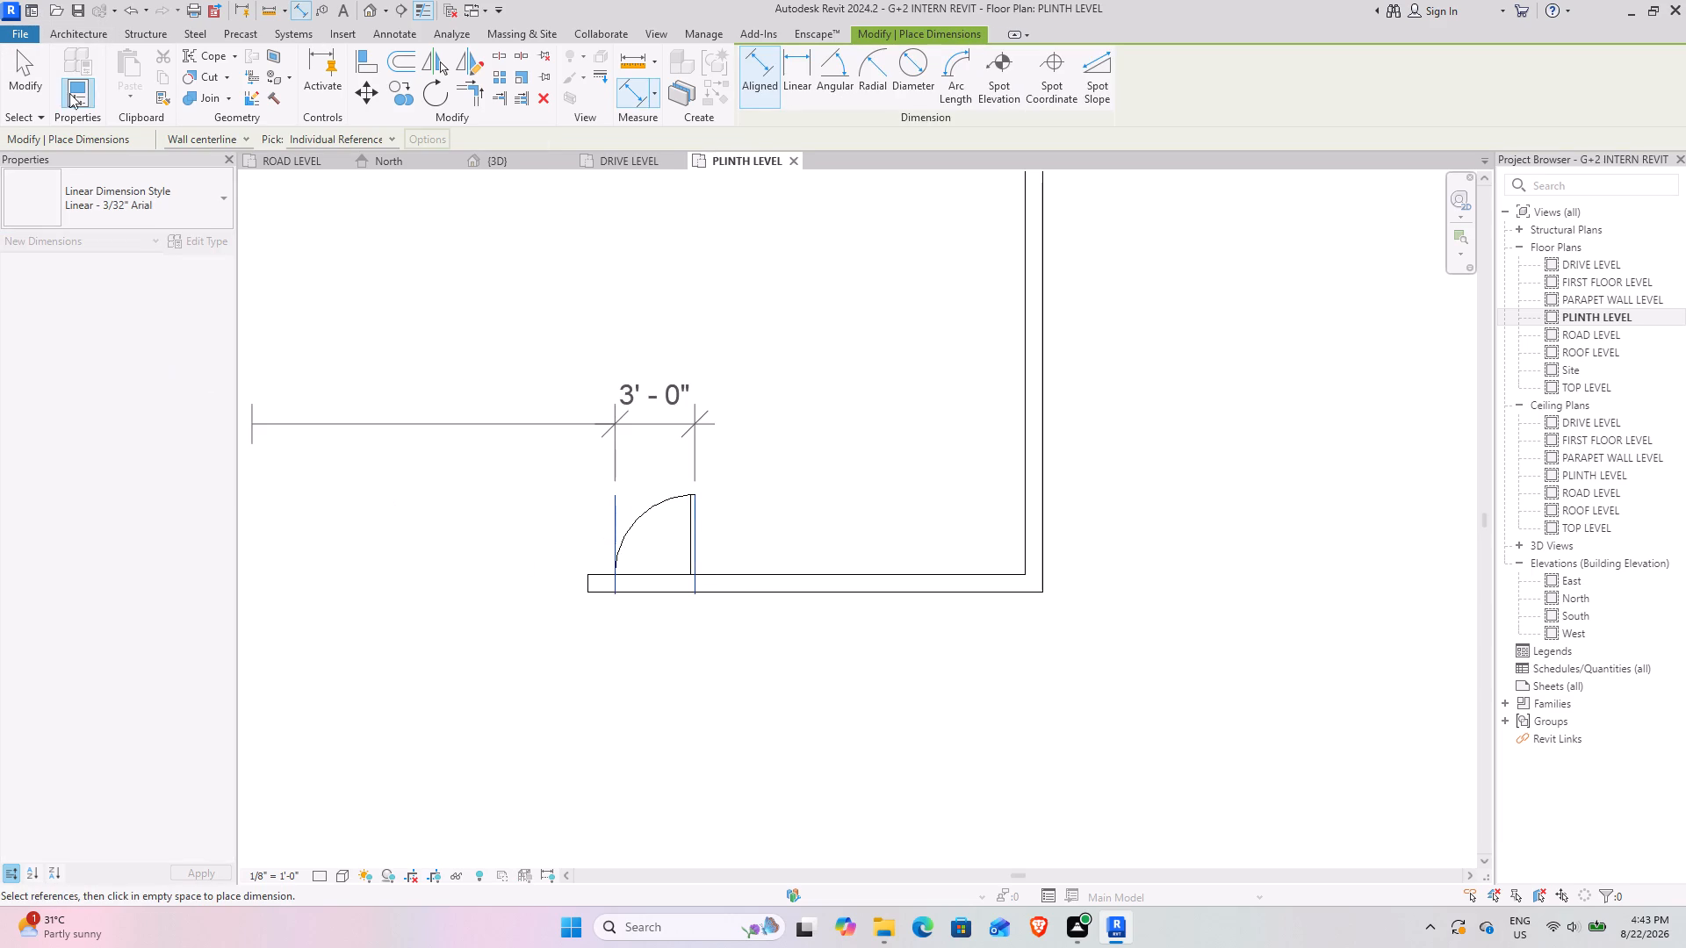
{"action": "left_click", "coordinate": [18, 69]}
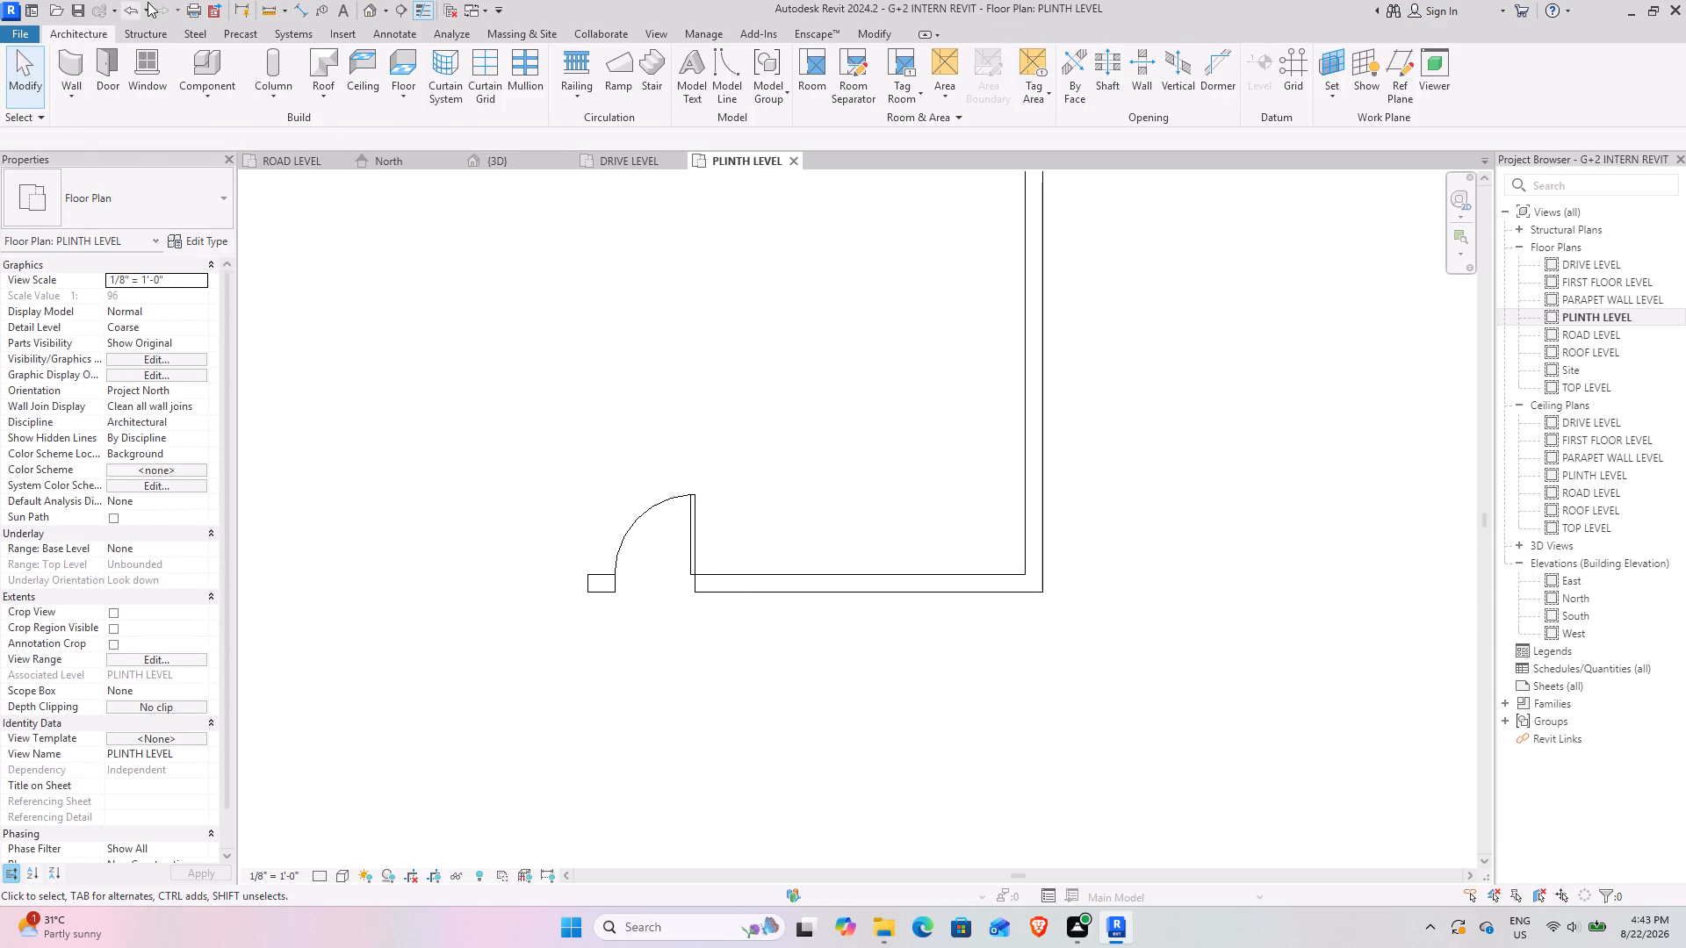
Duplicate the Fixed 36" x 48" window type under the name 36" x30".
{"action": "left_click", "coordinate": [141, 59]}
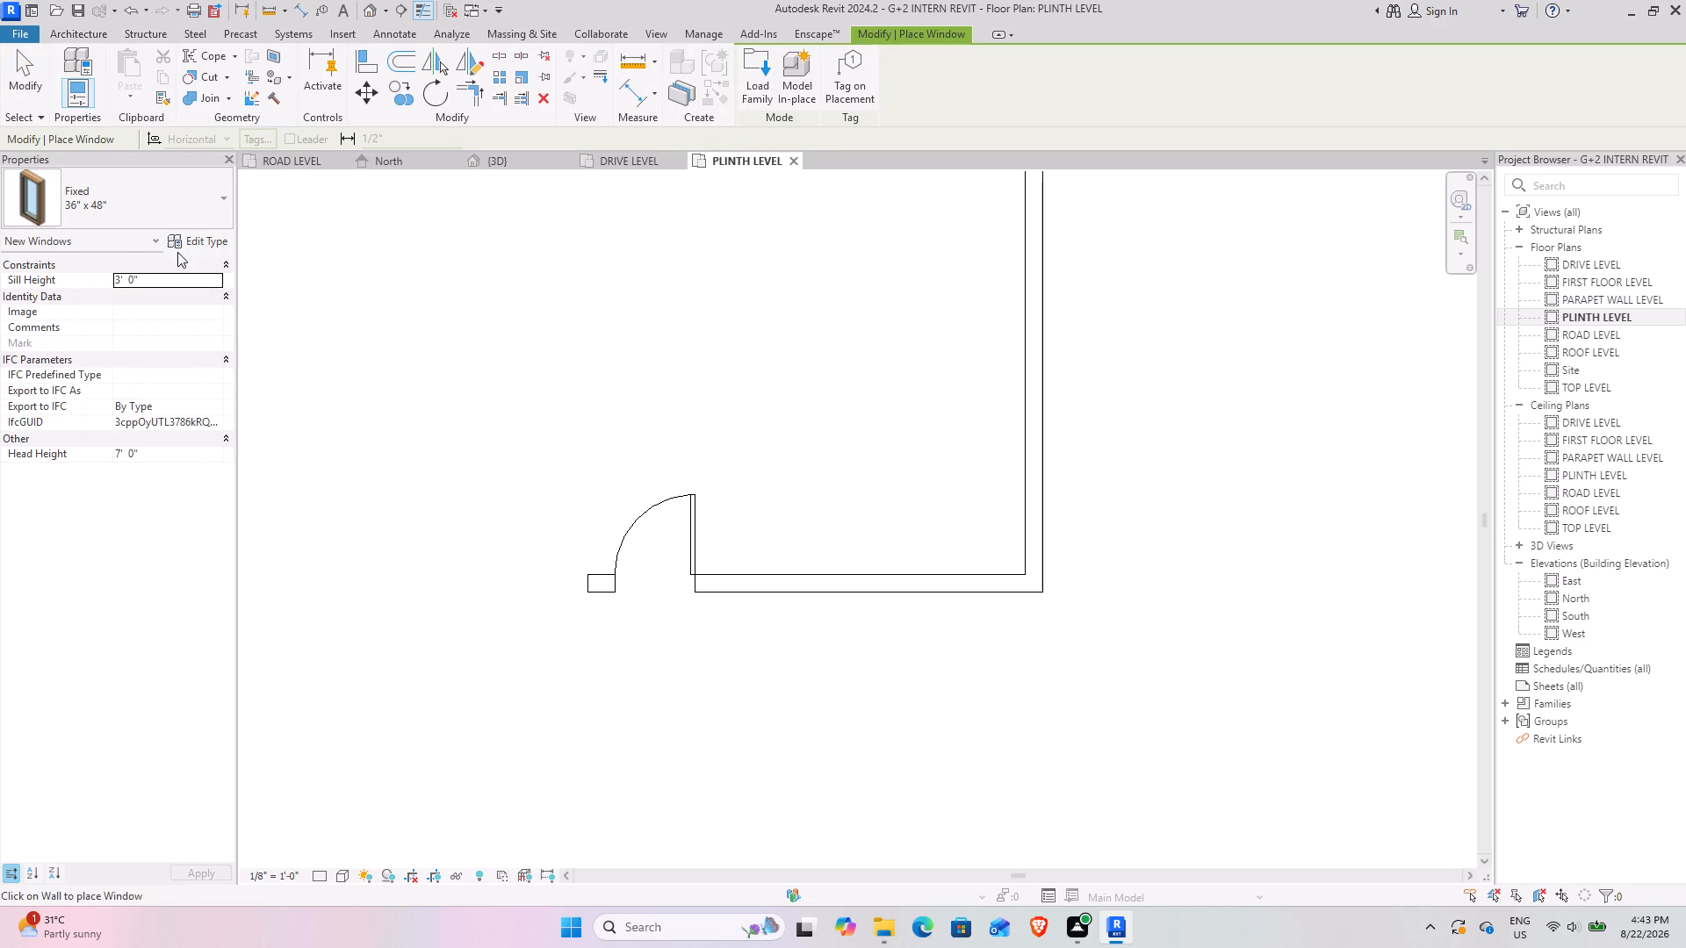
{"action": "left_click", "coordinate": [200, 238]}
{"action": "left_click", "coordinate": [1190, 276]}
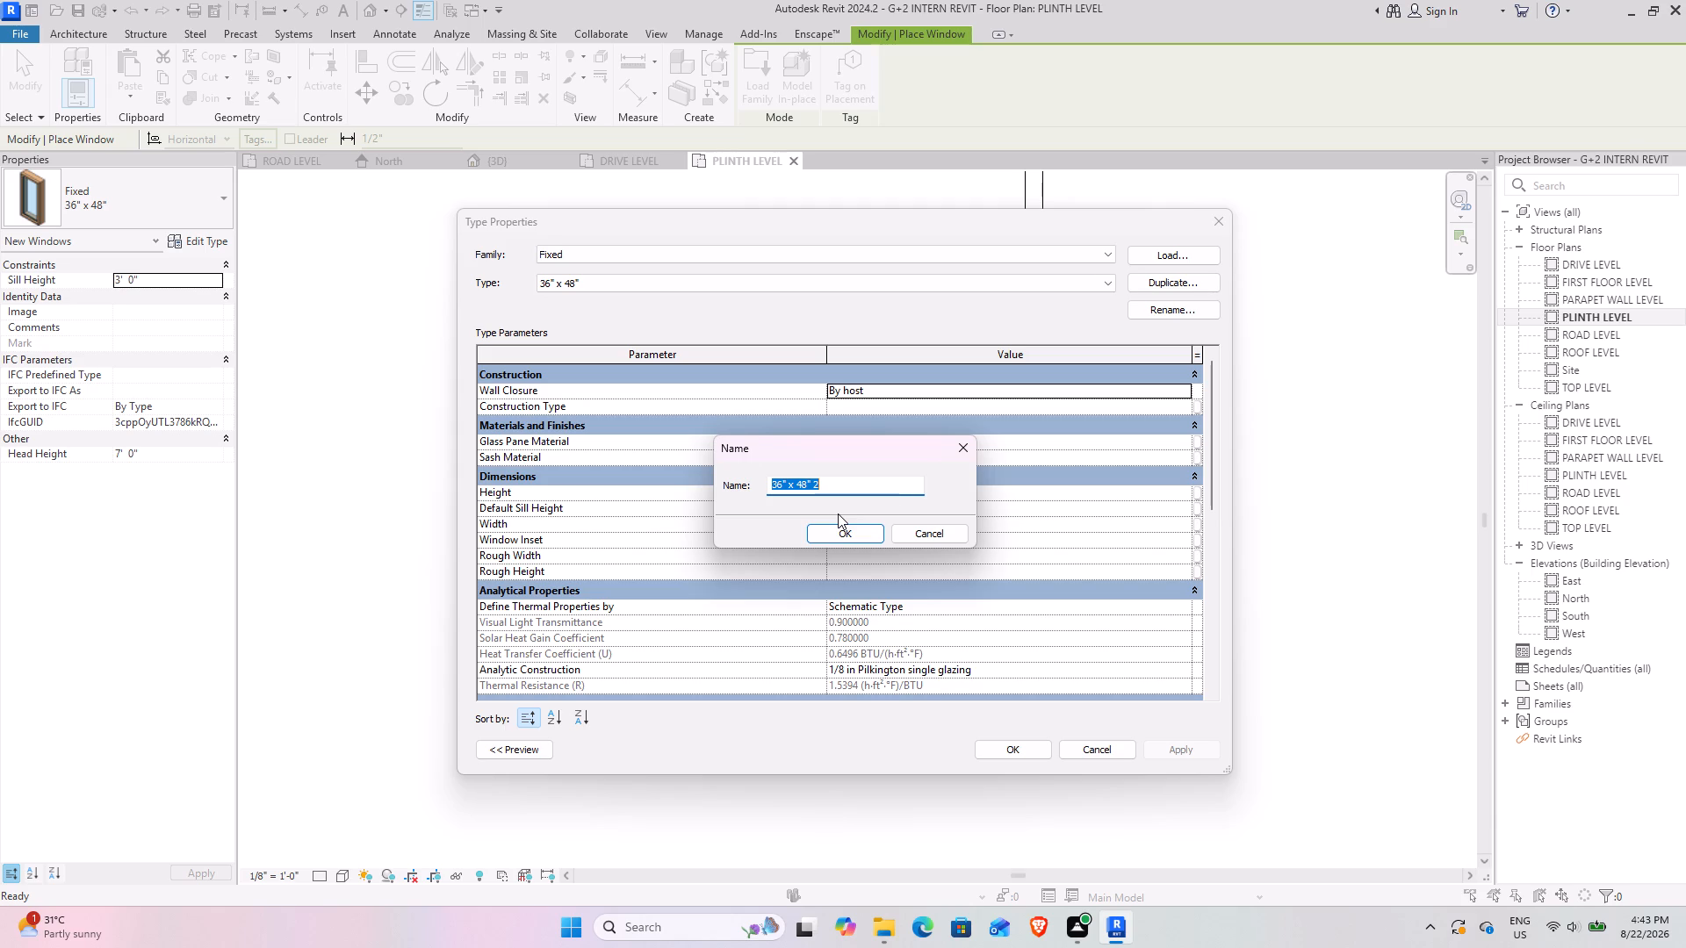
{"action": "left_click", "coordinate": [849, 488]}
{"action": "left_click_drag", "start_coordinate": [849, 488], "coordinate": [802, 487]}
{"action": "left_click_drag", "start_coordinate": [802, 487], "coordinate": [795, 487]}
{"action": "type", "text": "30"}
{"action": "key", "text": "shift+quotedbl"}
{"action": "key", "text": "Return"}
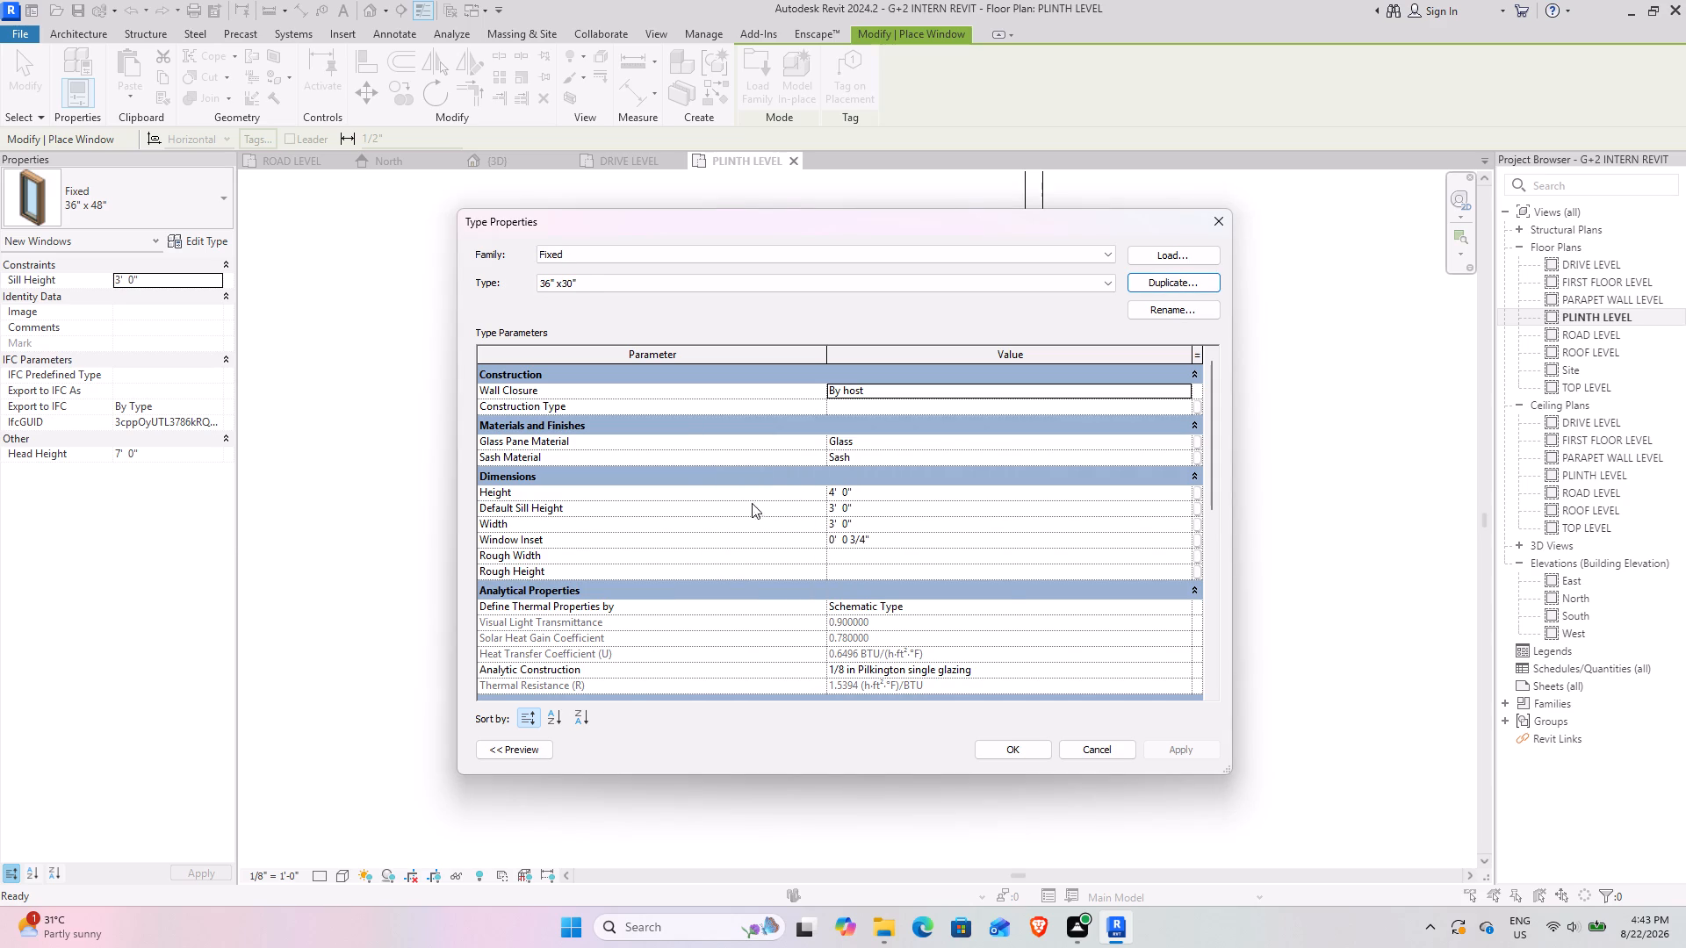
Set the height of the 36" x30" Fixed window type to 2' 6" and apply it.
{"action": "left_click", "coordinate": [878, 491]}
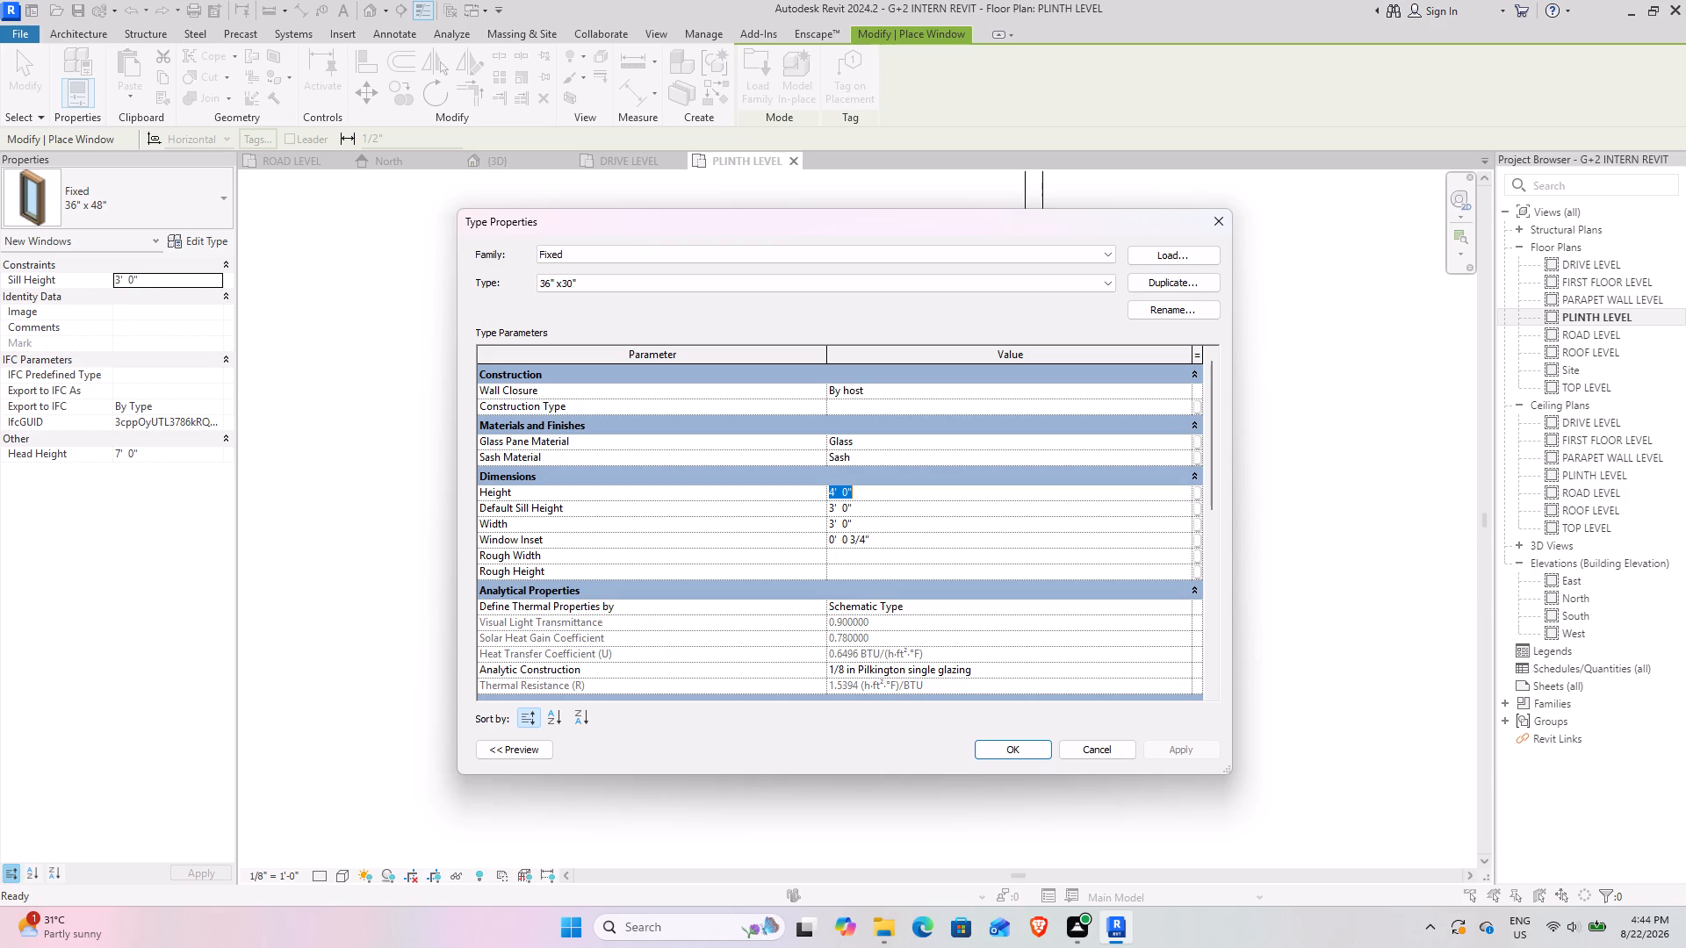
{"action": "type", "text": "2.5\""}
{"action": "key", "text": "Return"}
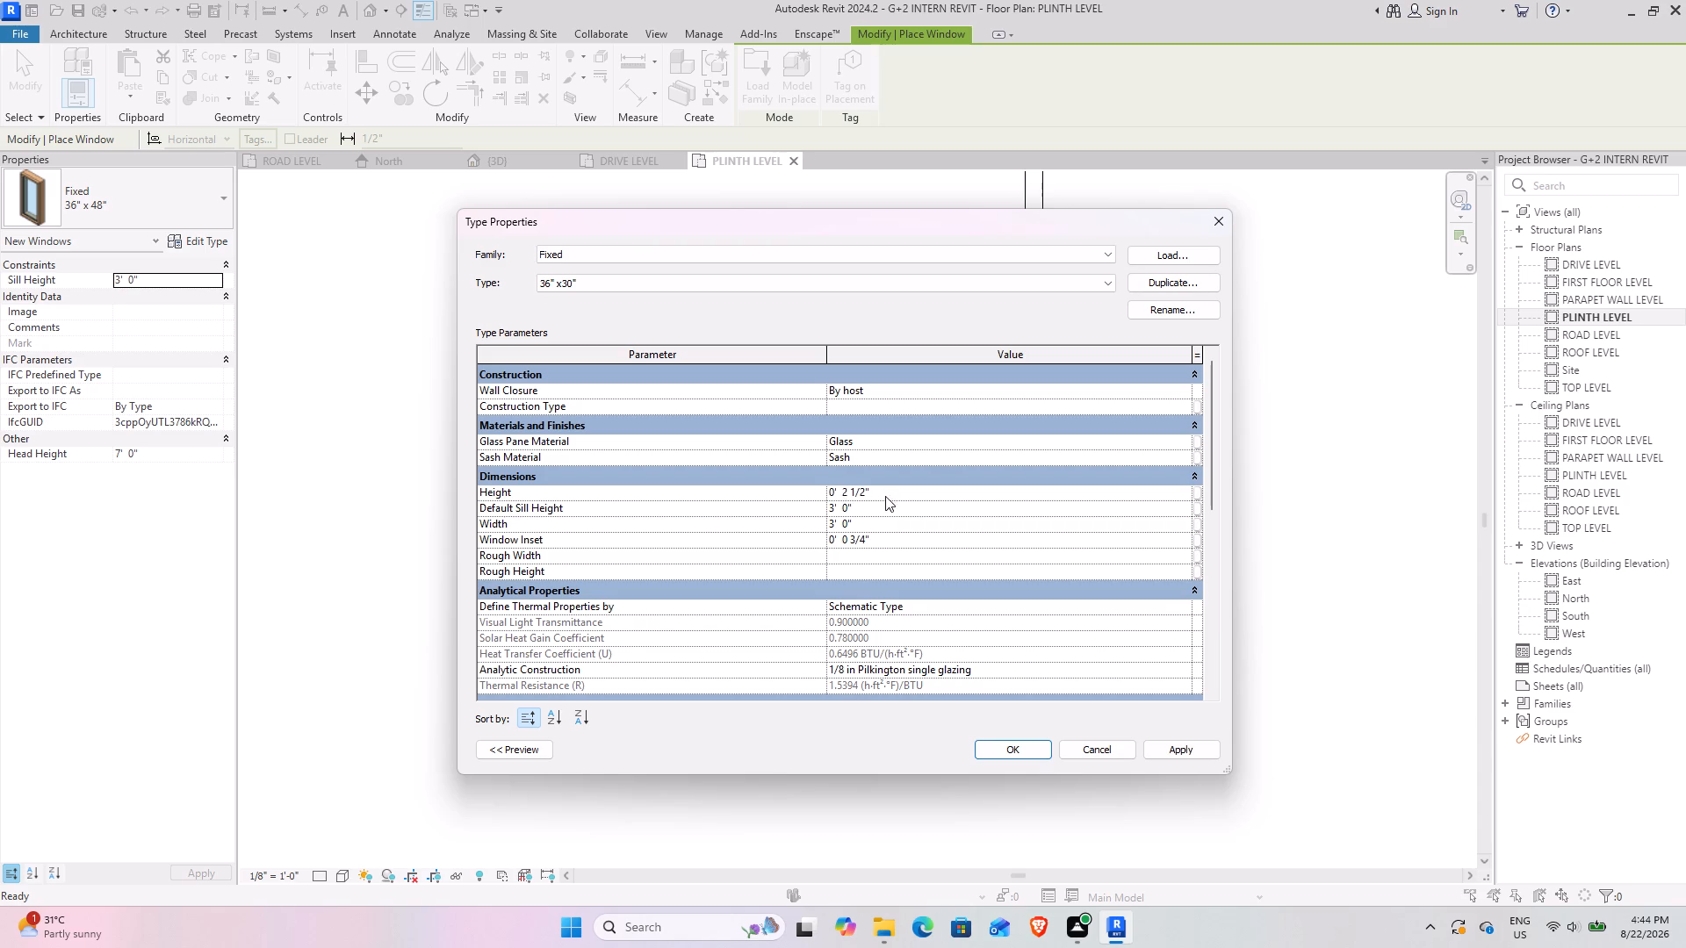
{"action": "left_click", "coordinate": [887, 496]}
{"action": "type", "text": "2.5"}
{"action": "key", "text": "Return"}
{"action": "left_click", "coordinate": [874, 527]}
{"action": "left_click", "coordinate": [1196, 743]}
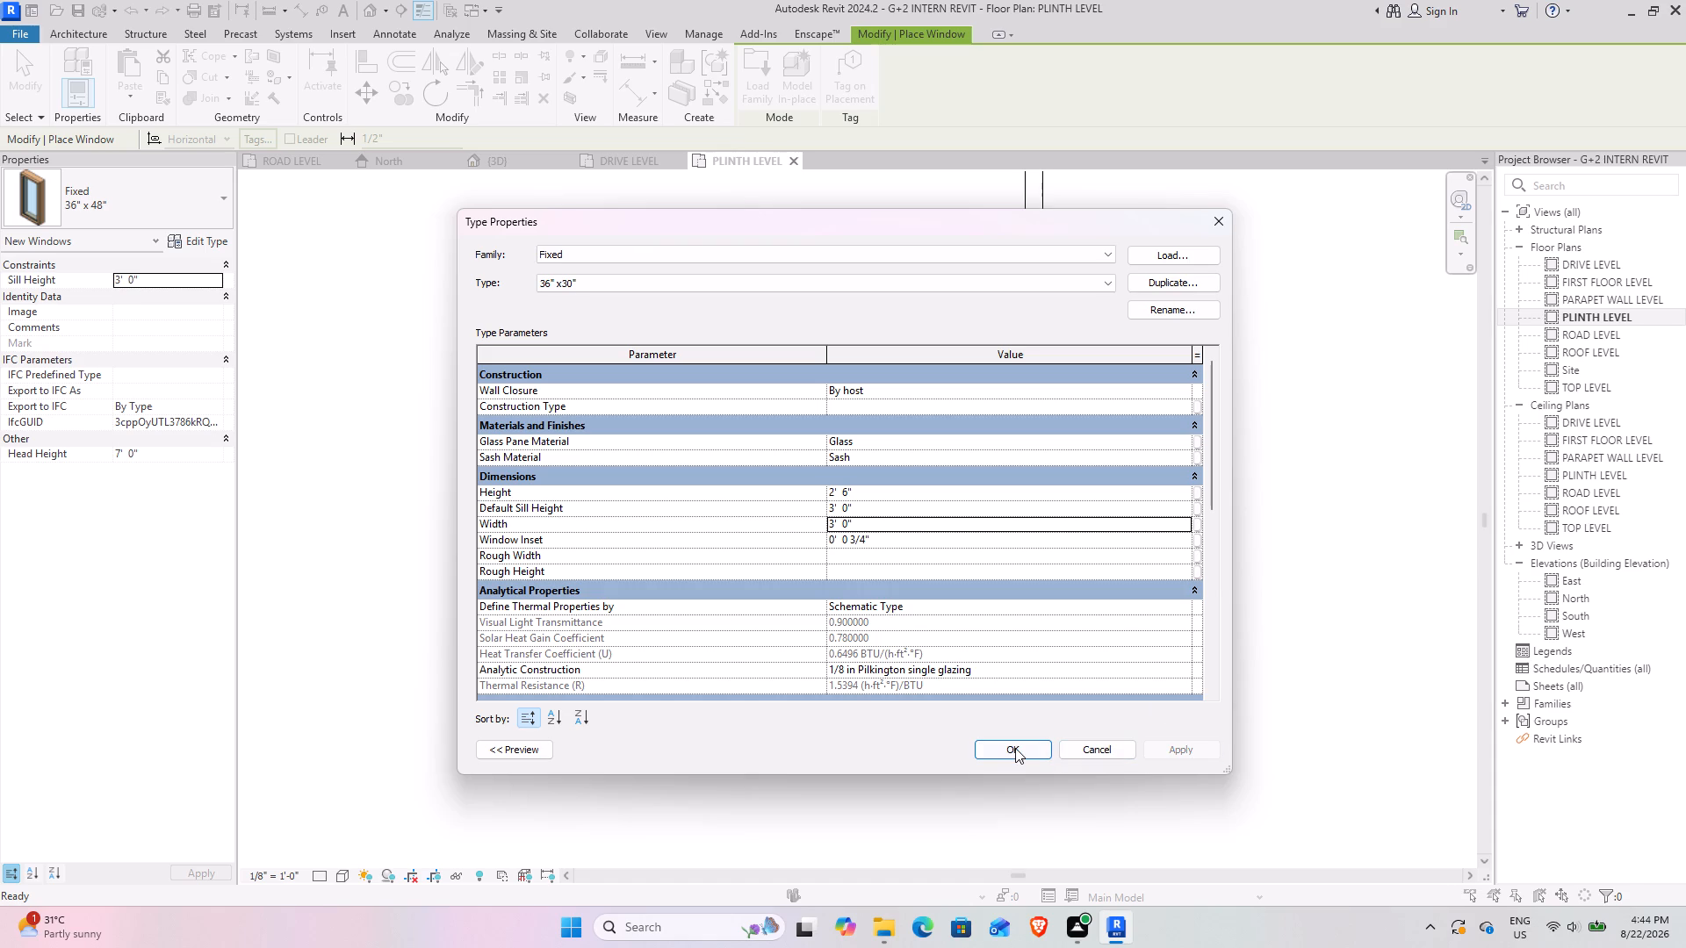
Set the default sill height of the 36" x30" Fixed window type to 7' 0" and finish editing the type.
{"action": "left_click", "coordinate": [861, 507]}
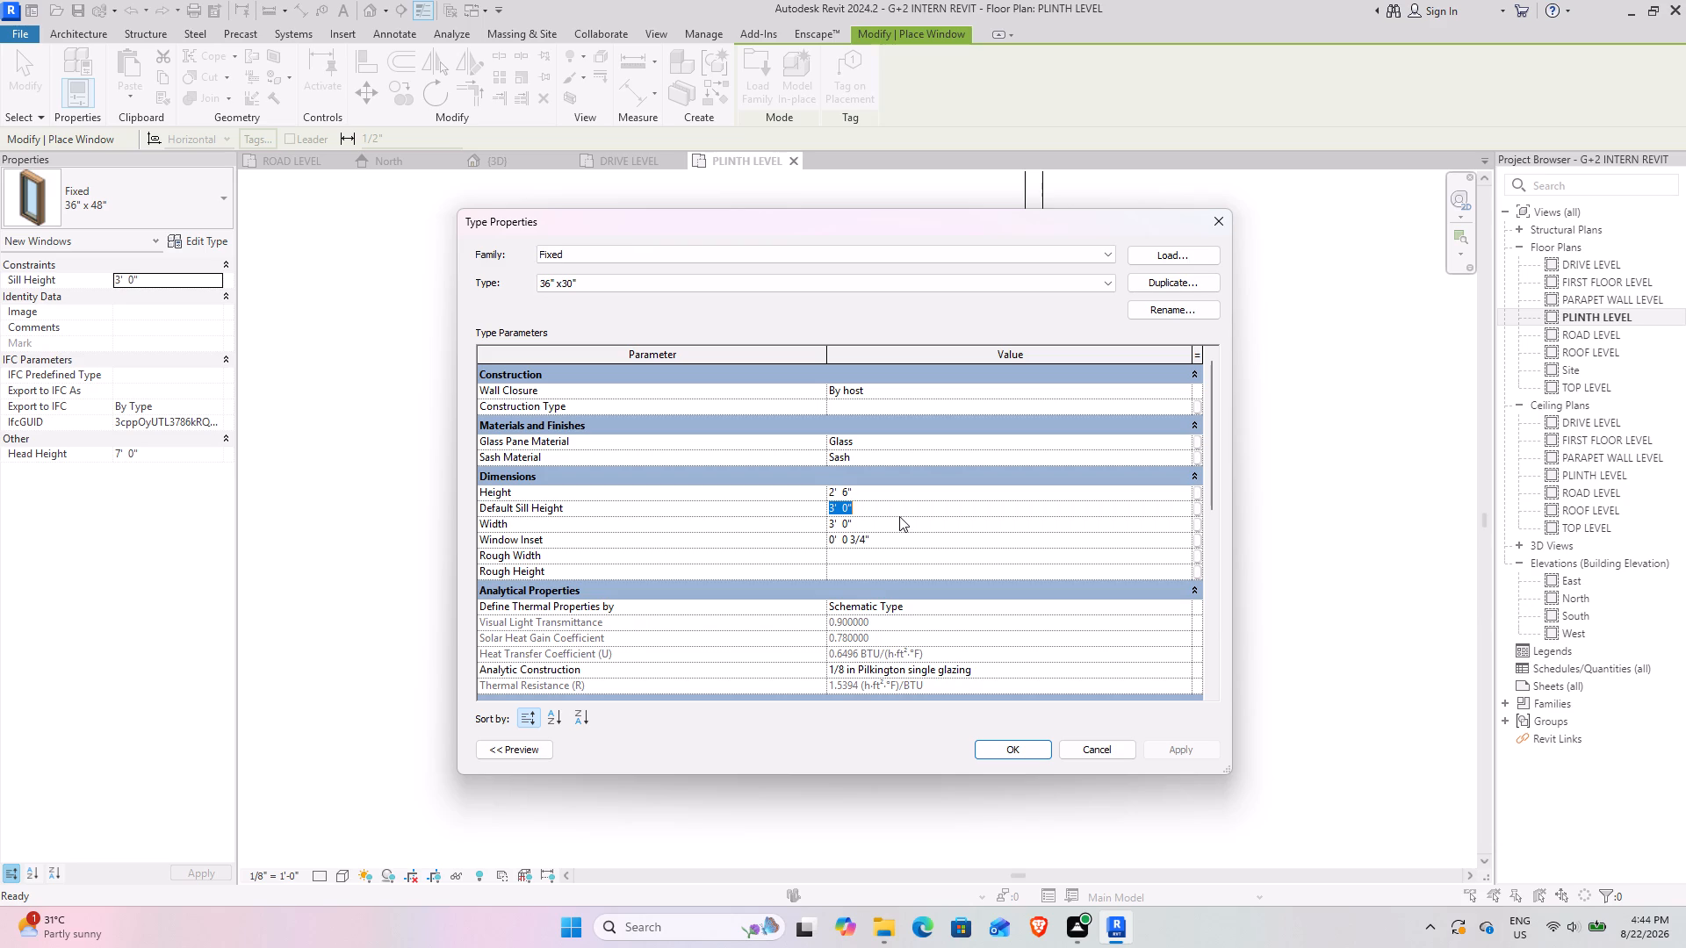
{"action": "type", "text": "7'"}
{"action": "key", "text": "Return"}
{"action": "left_click", "coordinate": [1162, 753]}
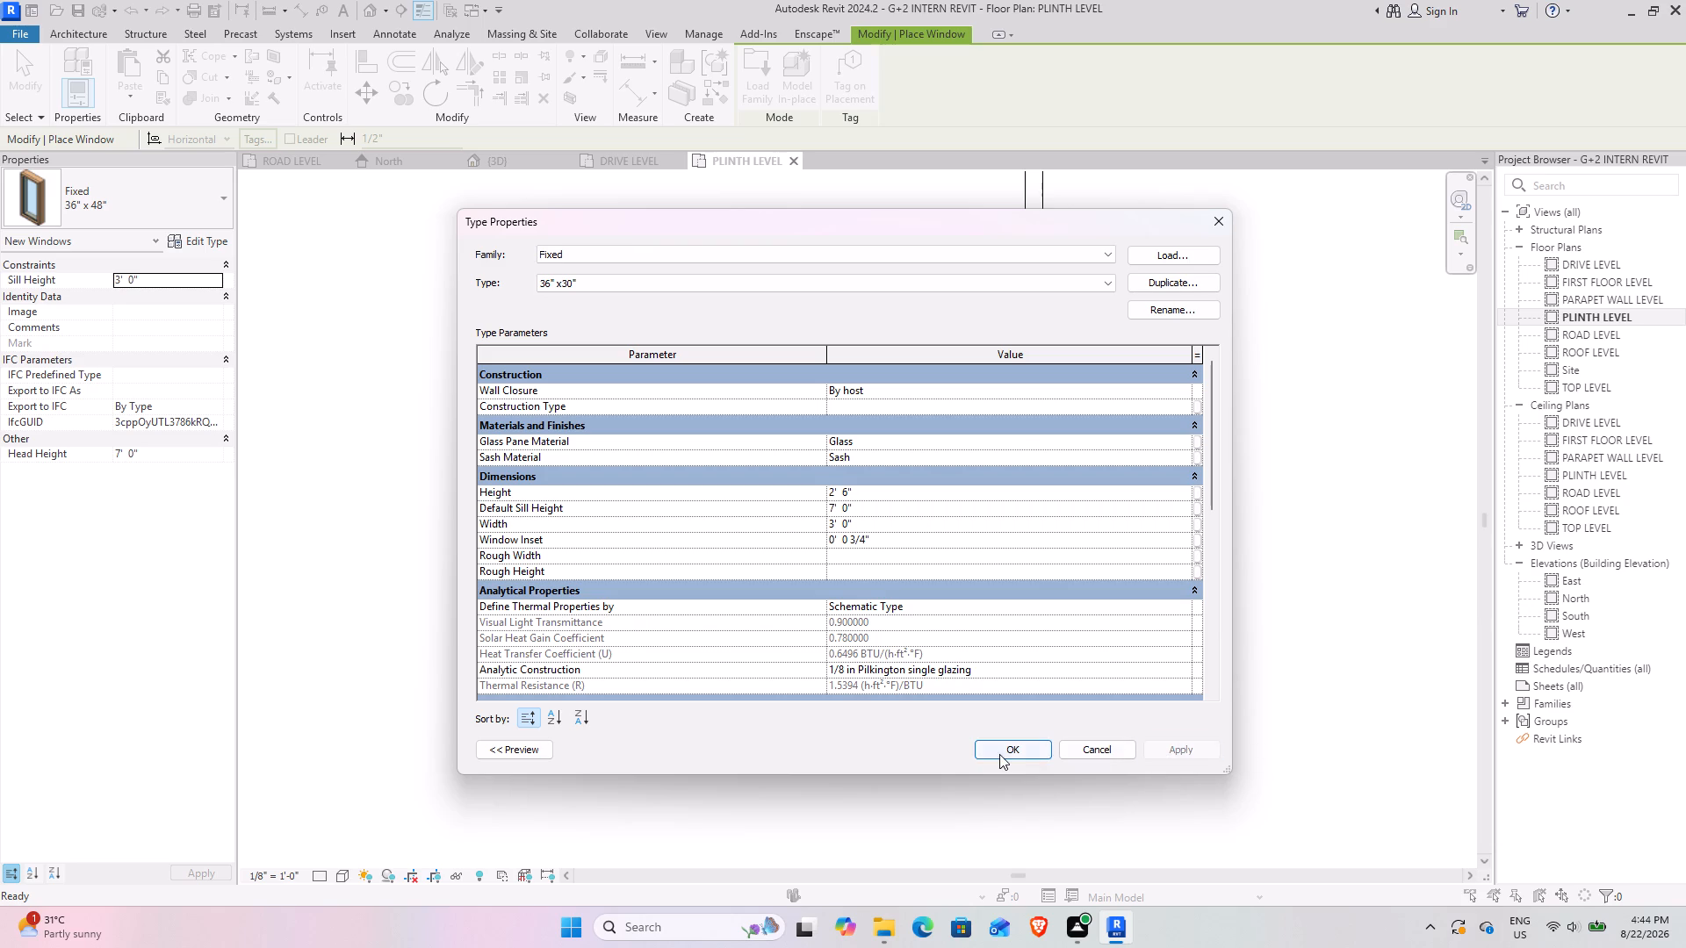
{"action": "left_click", "coordinate": [999, 754]}
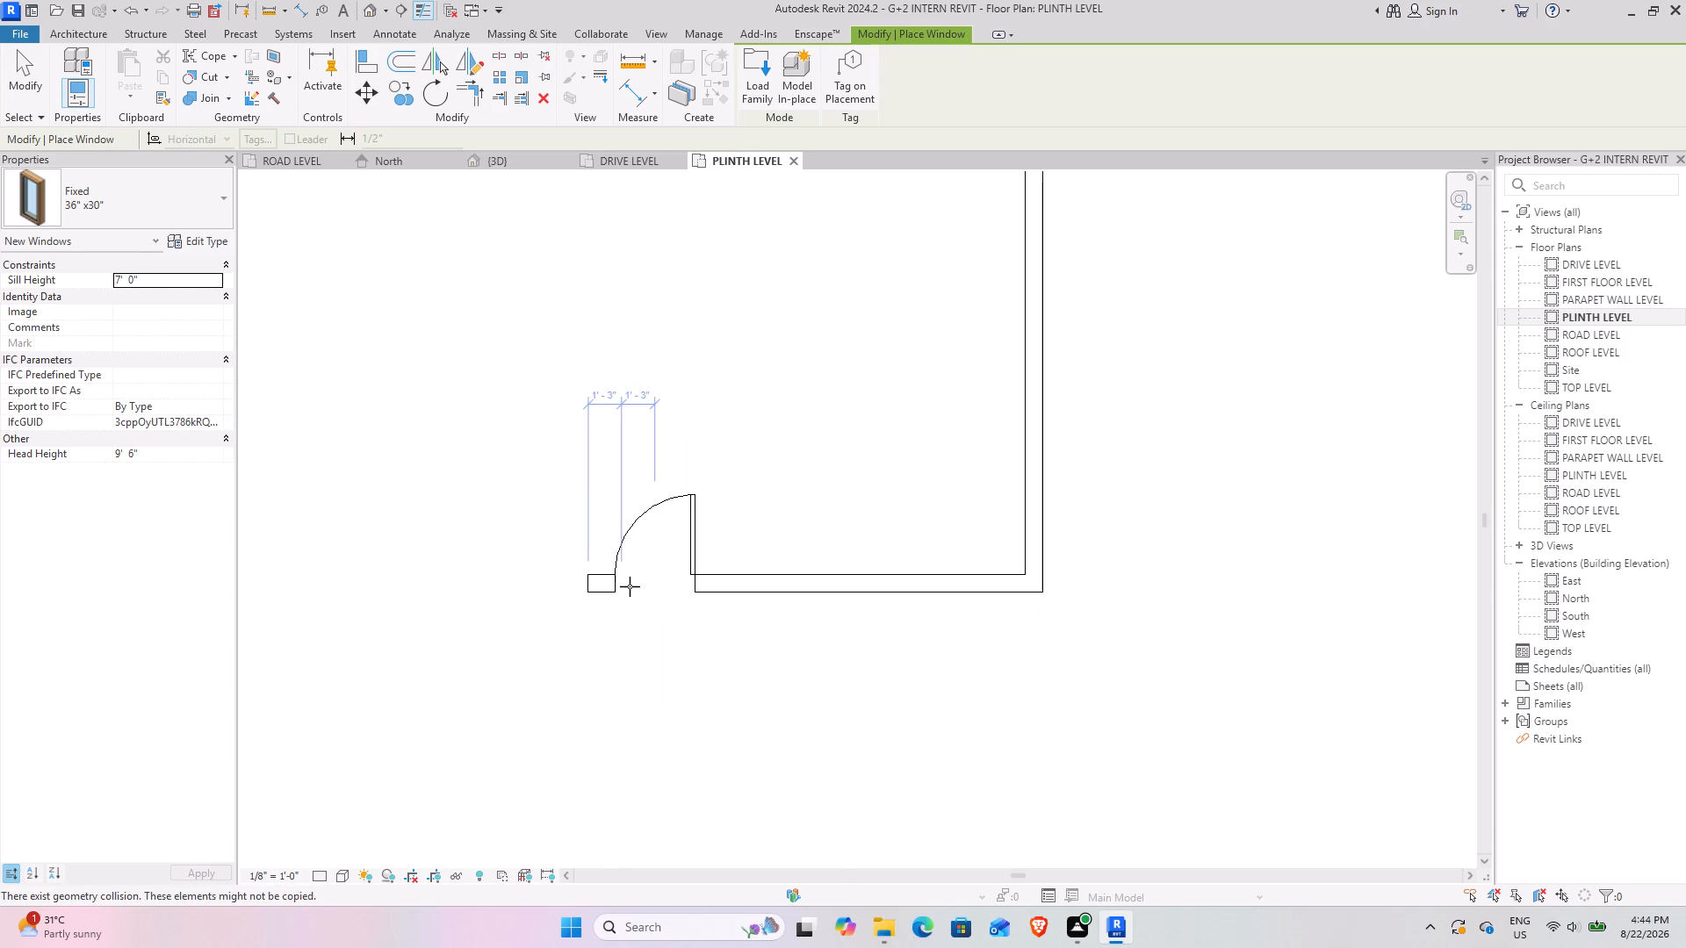
{"action": "middle_click_drag", "start_coordinate": [638, 586], "coordinate": [727, 616]}
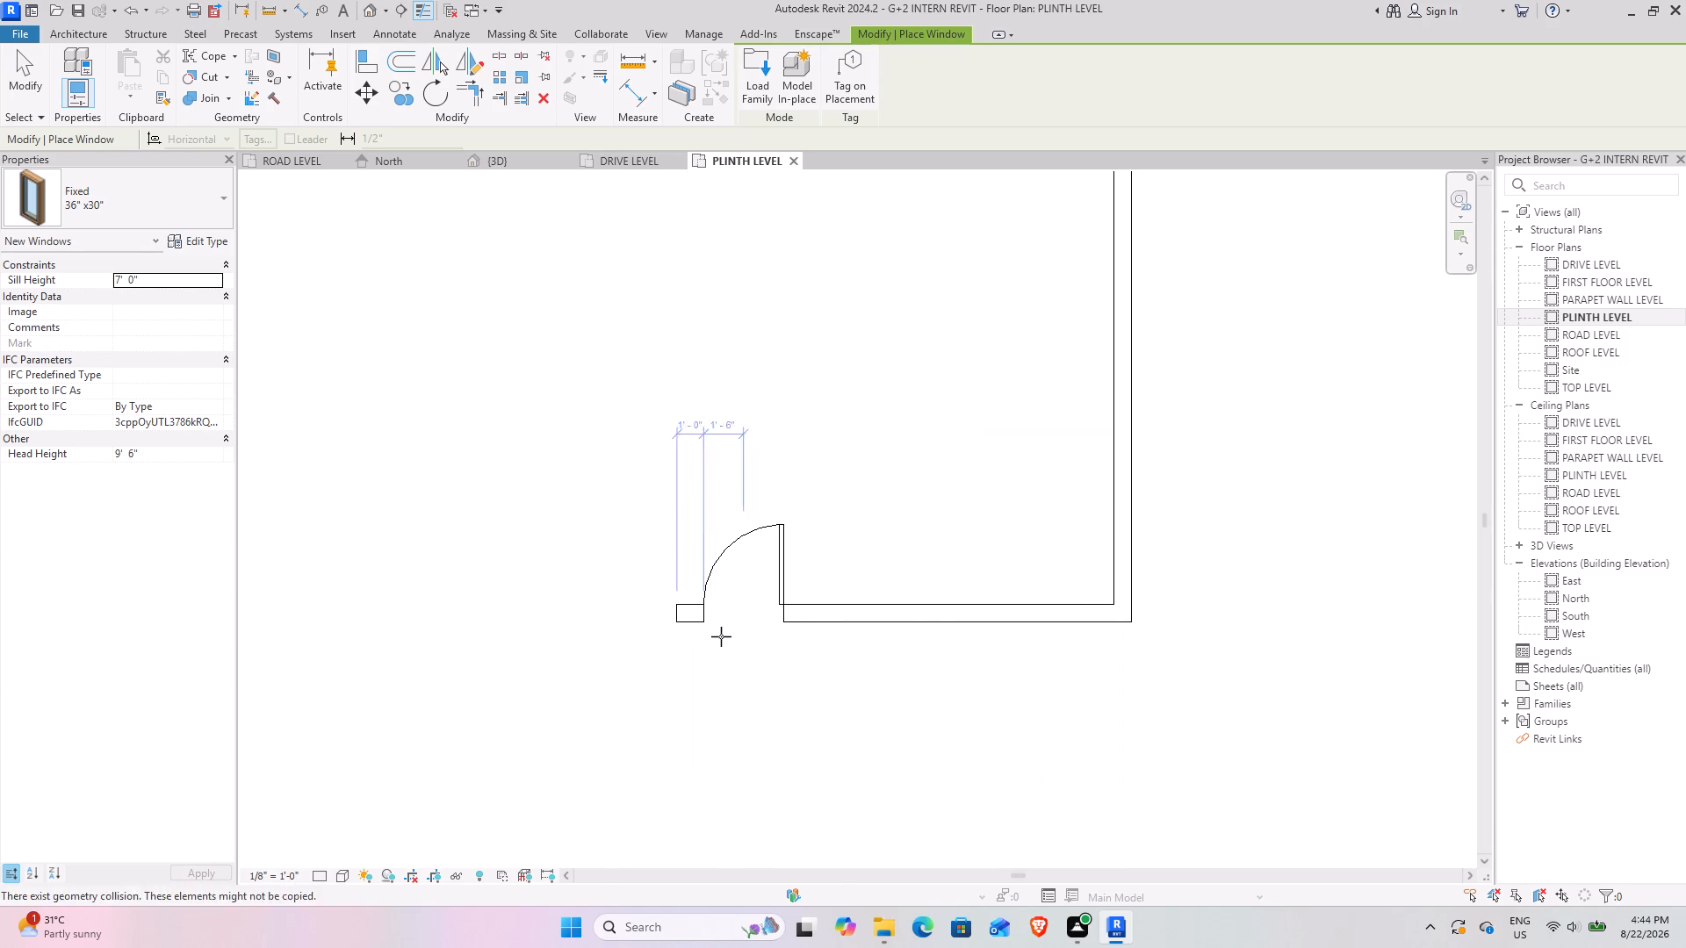
{"action": "left_click", "coordinate": [26, 71]}
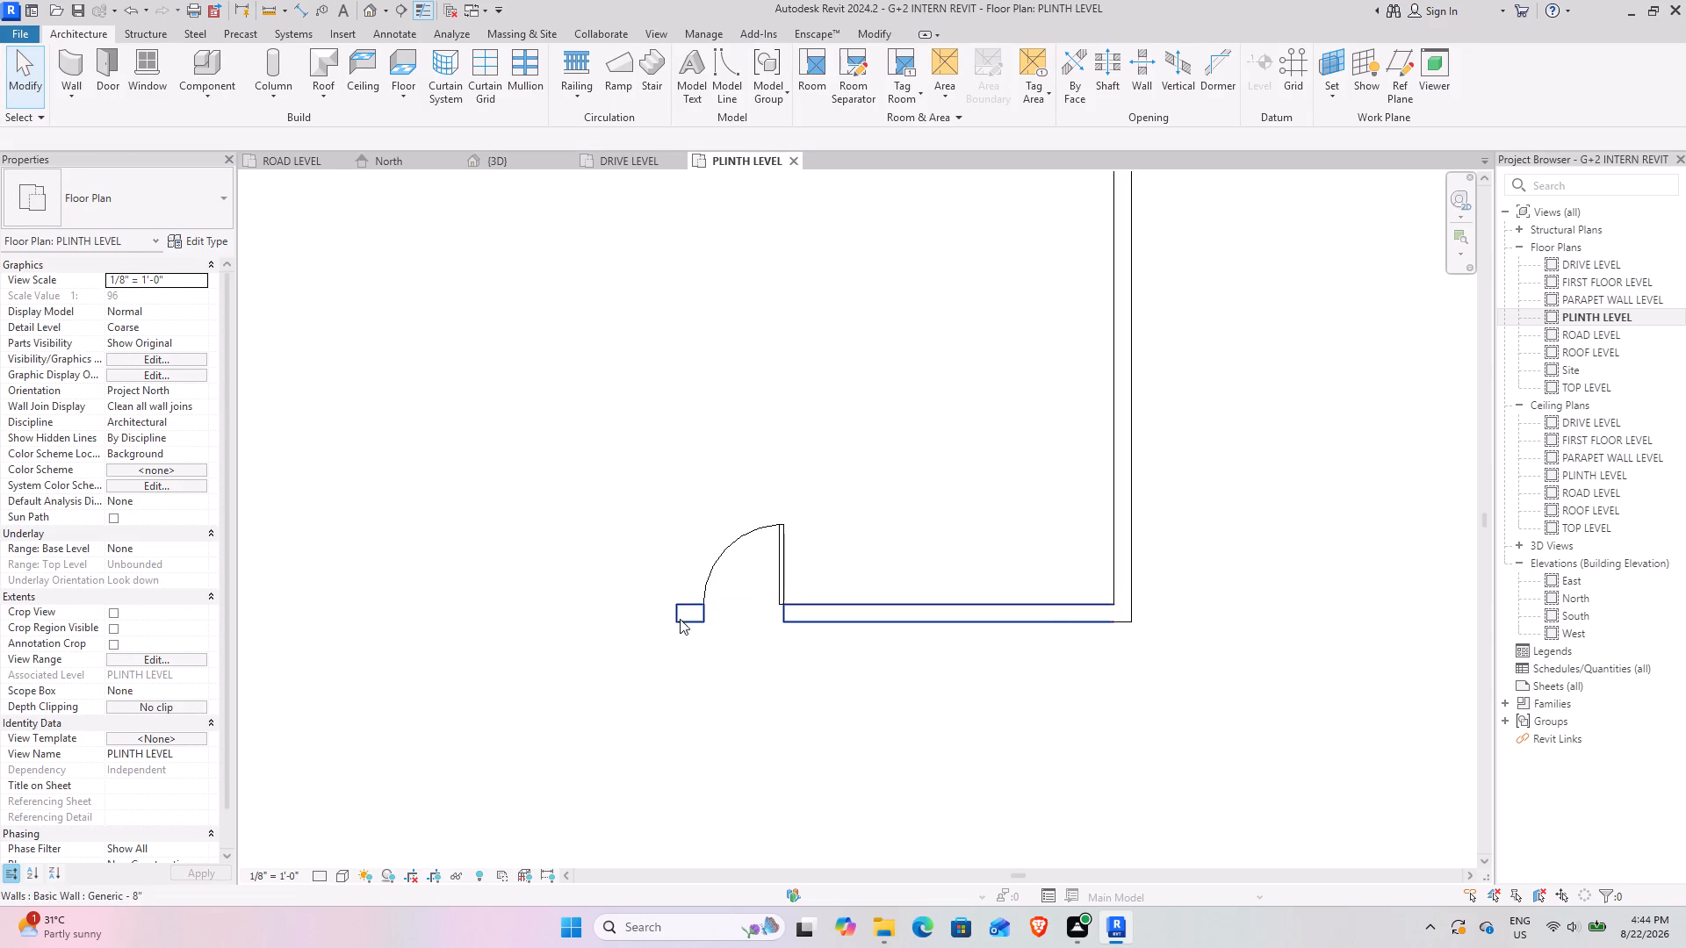
Set the PLINTH LEVEL view range to a top offset of 10' and a cut plane offset of 7'.
{"action": "left_click", "coordinate": [168, 664]}
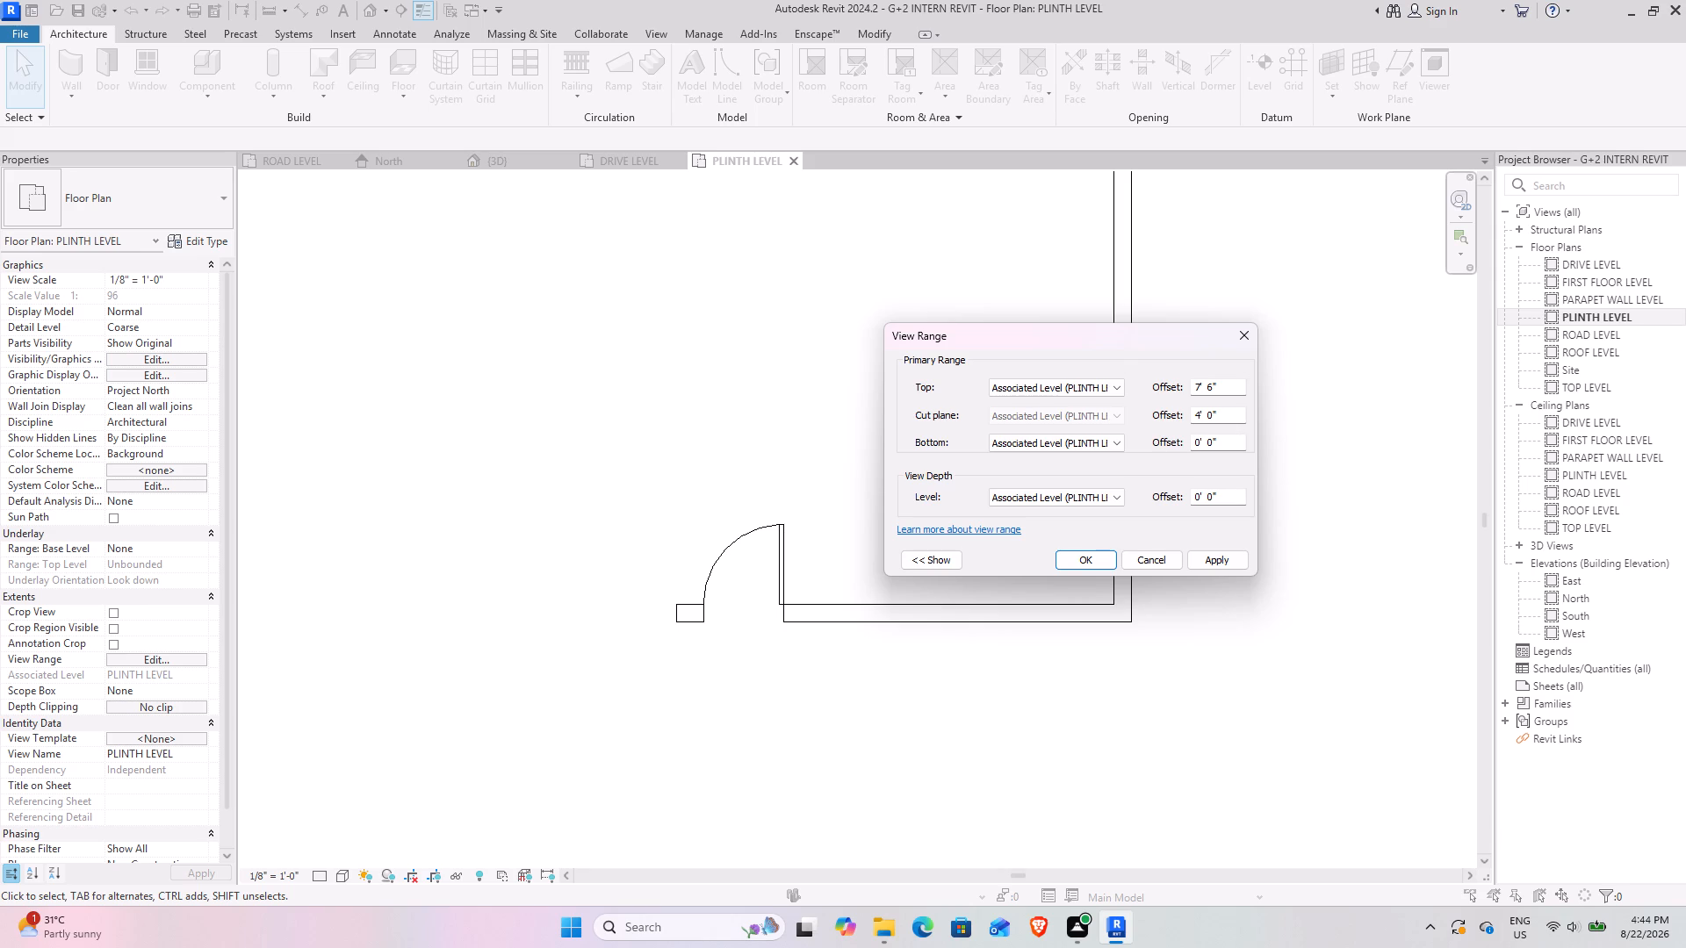
{"action": "left_click_drag", "start_coordinate": [1229, 391], "coordinate": [1207, 386]}
{"action": "left_click_drag", "start_coordinate": [1207, 386], "coordinate": [1157, 379]}
{"action": "type", "text": "10'"}
{"action": "key", "text": "Return"}
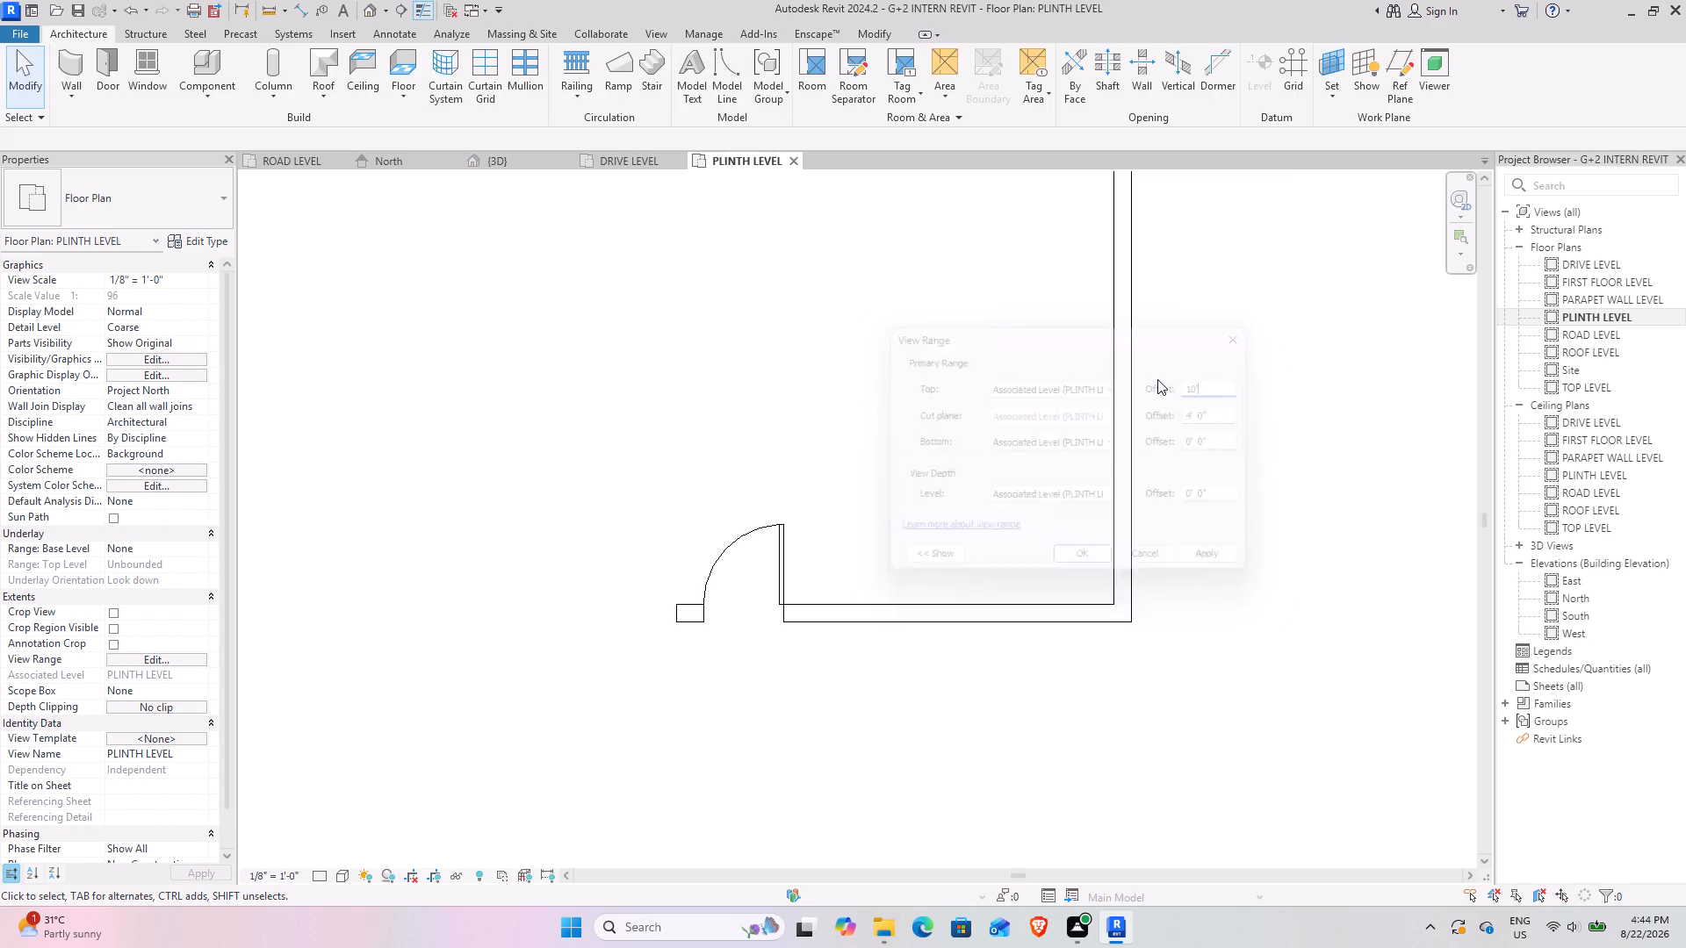
{"action": "left_click", "coordinate": [195, 657]}
{"action": "left_click_drag", "start_coordinate": [1236, 420], "coordinate": [1196, 420]}
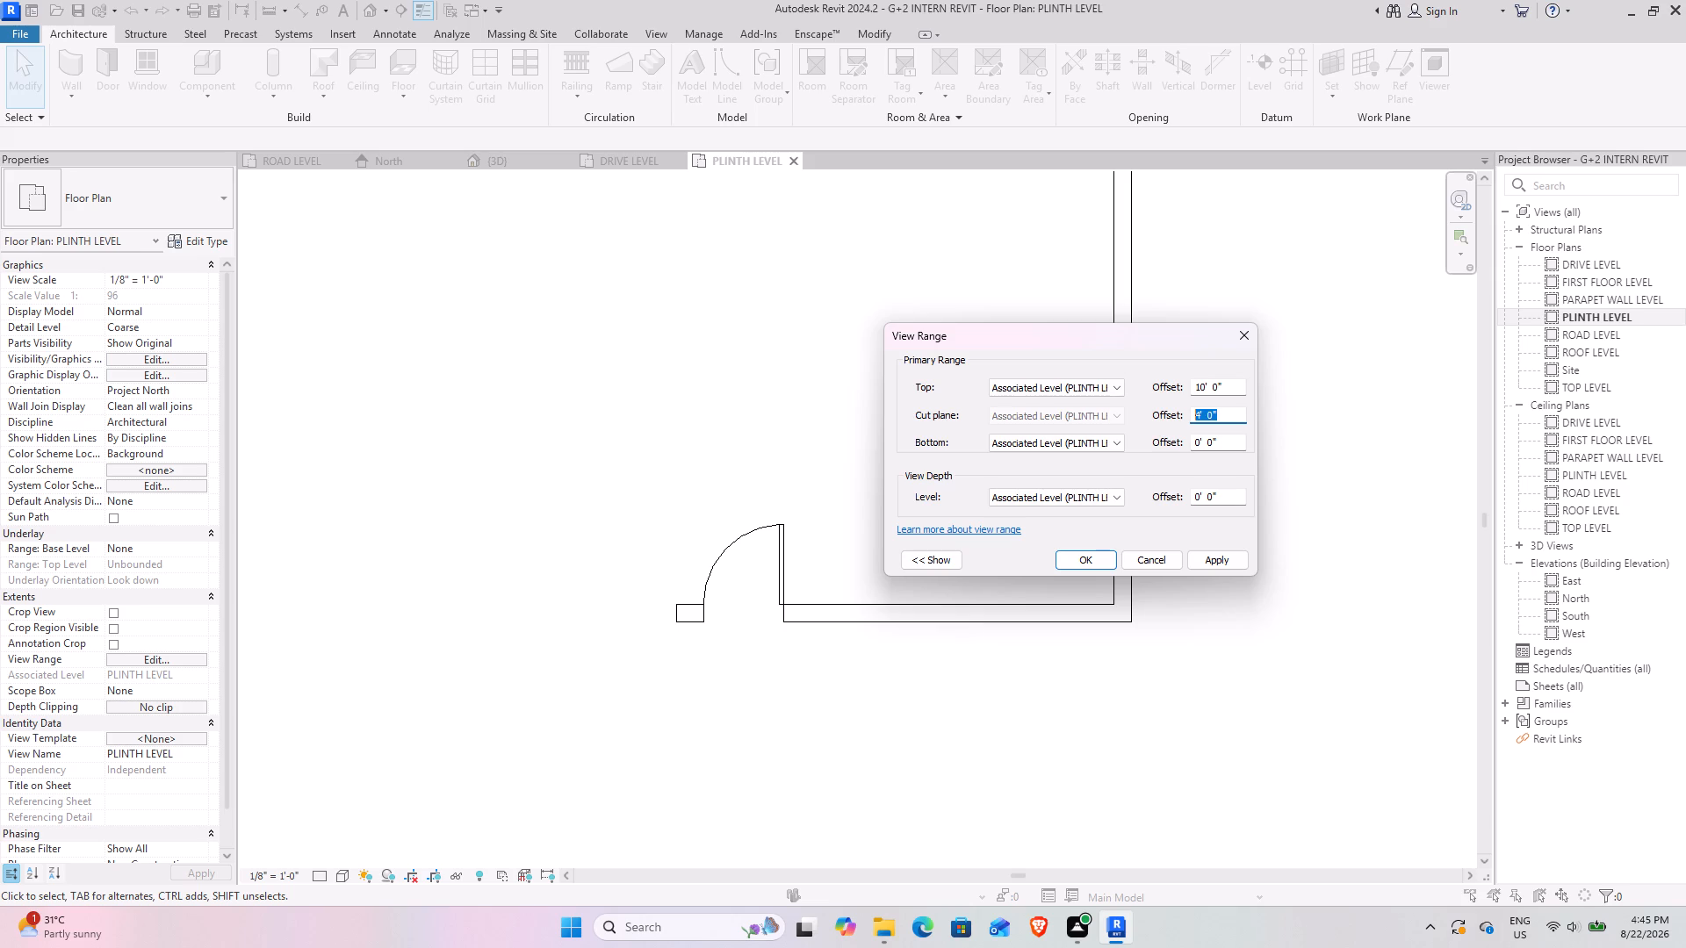
{"action": "type", "text": "7'"}
{"action": "key", "text": "Return"}
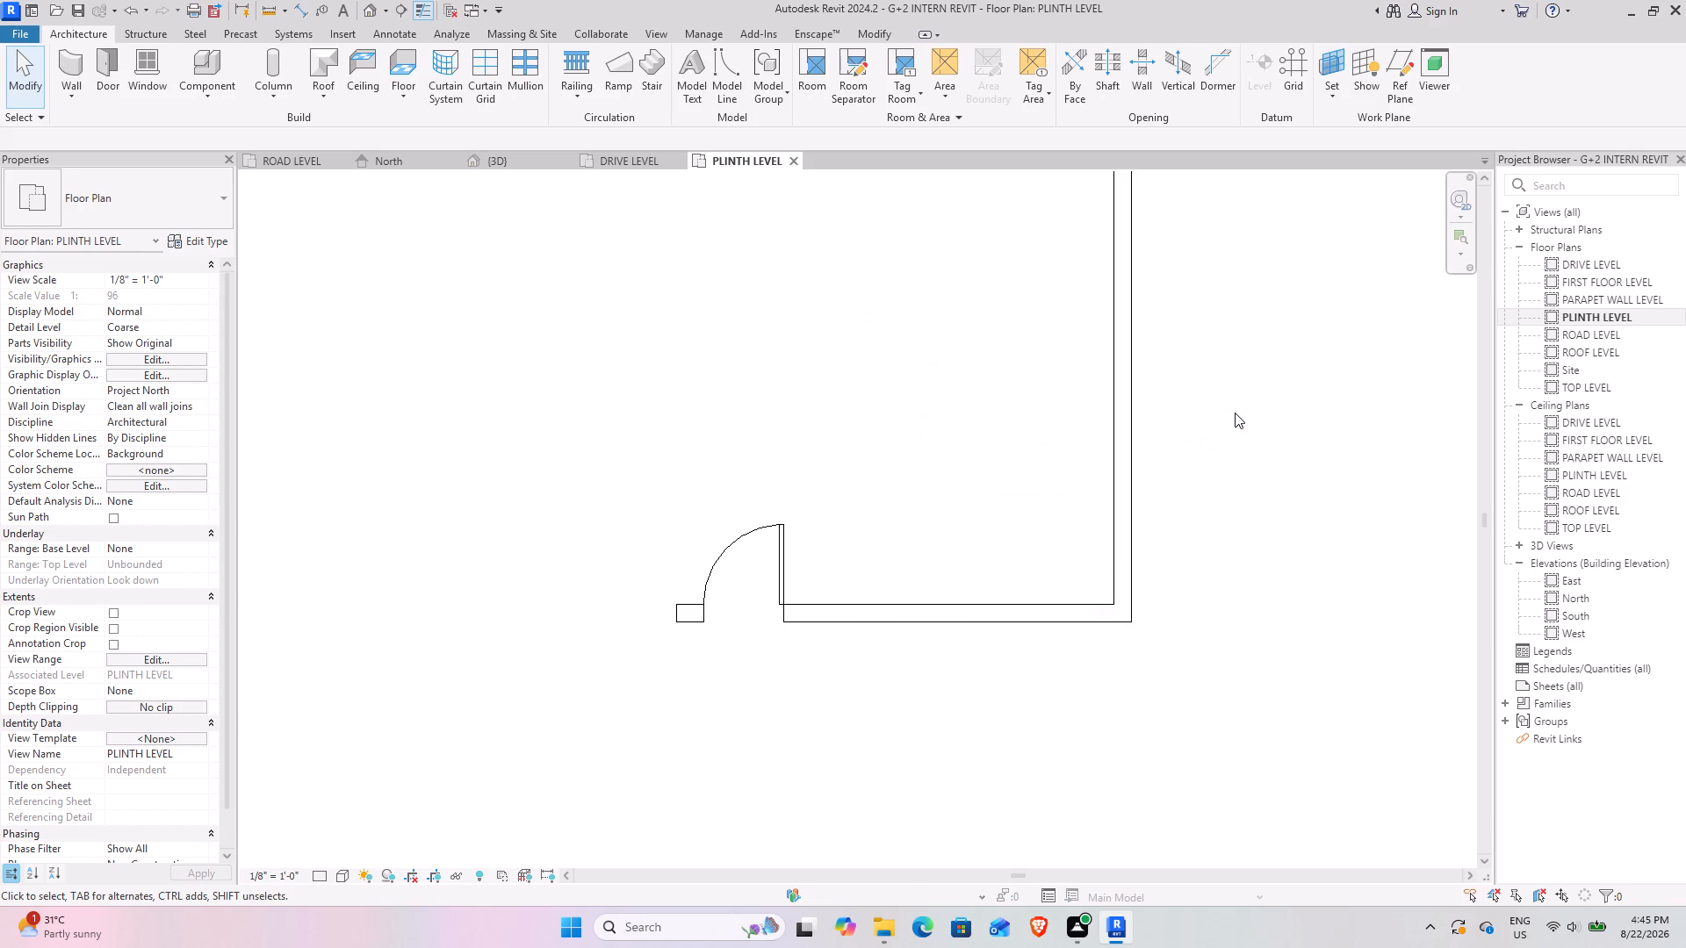
Place a Fixed 36" x30" window directly above the entrance door, centred about 2' 6" from the wall's free end.
{"action": "left_click", "coordinate": [147, 61]}
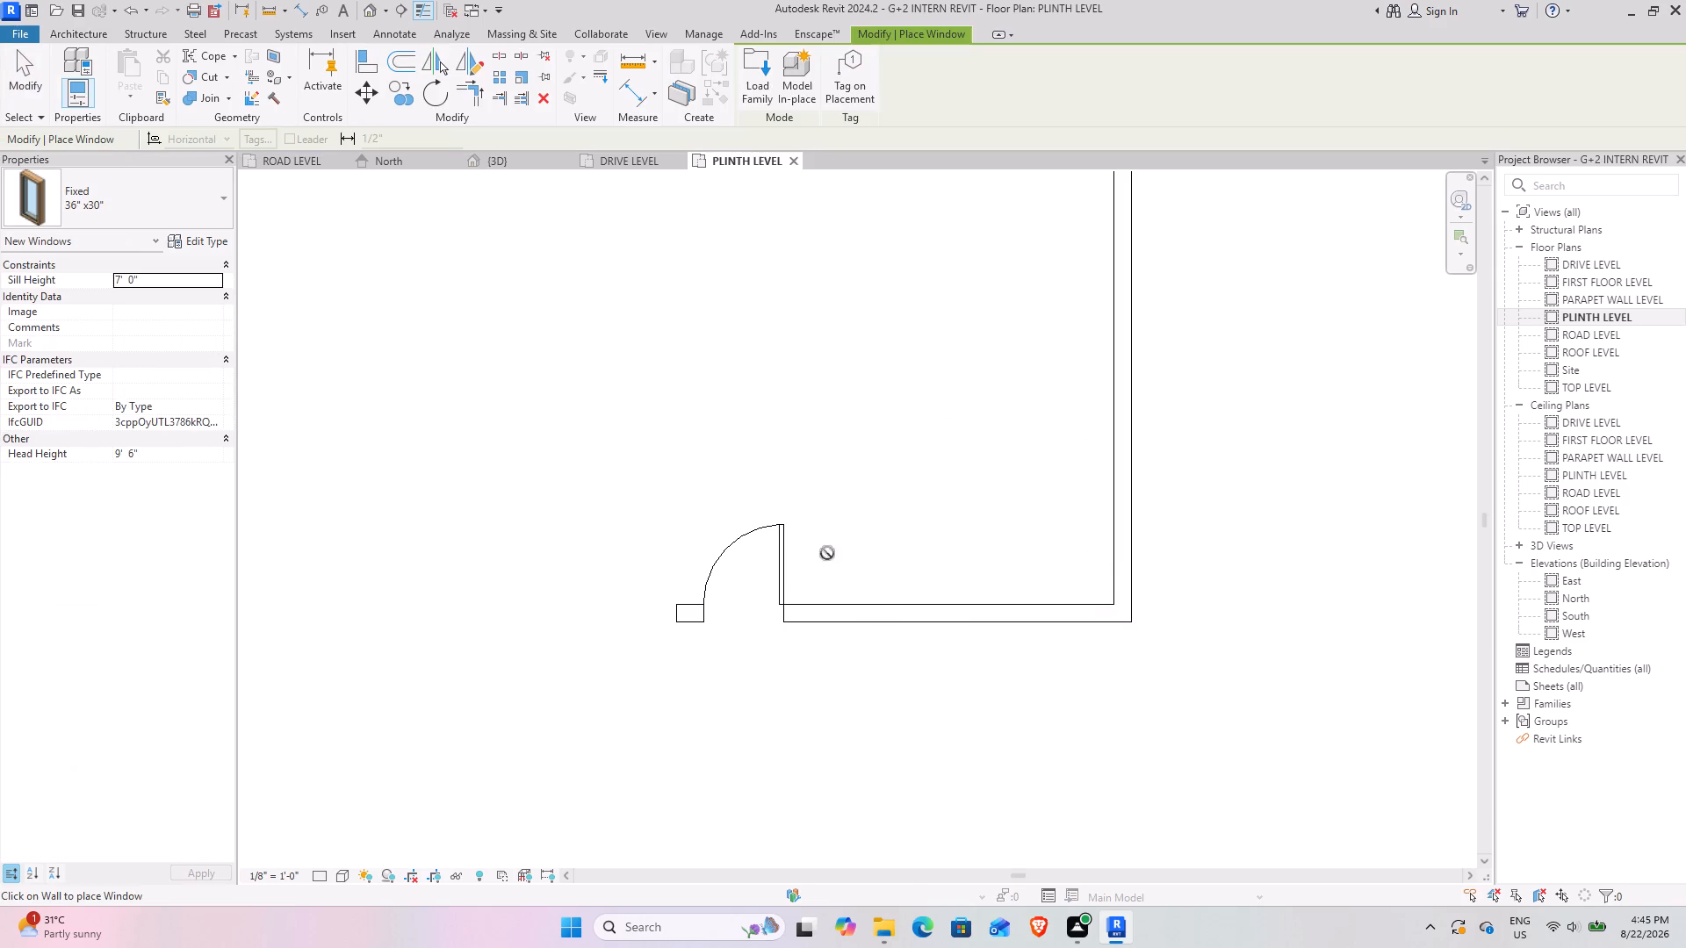
{"action": "scroll", "coordinate": [745, 607], "scroll_direction": "up", "scroll_amount": 6}
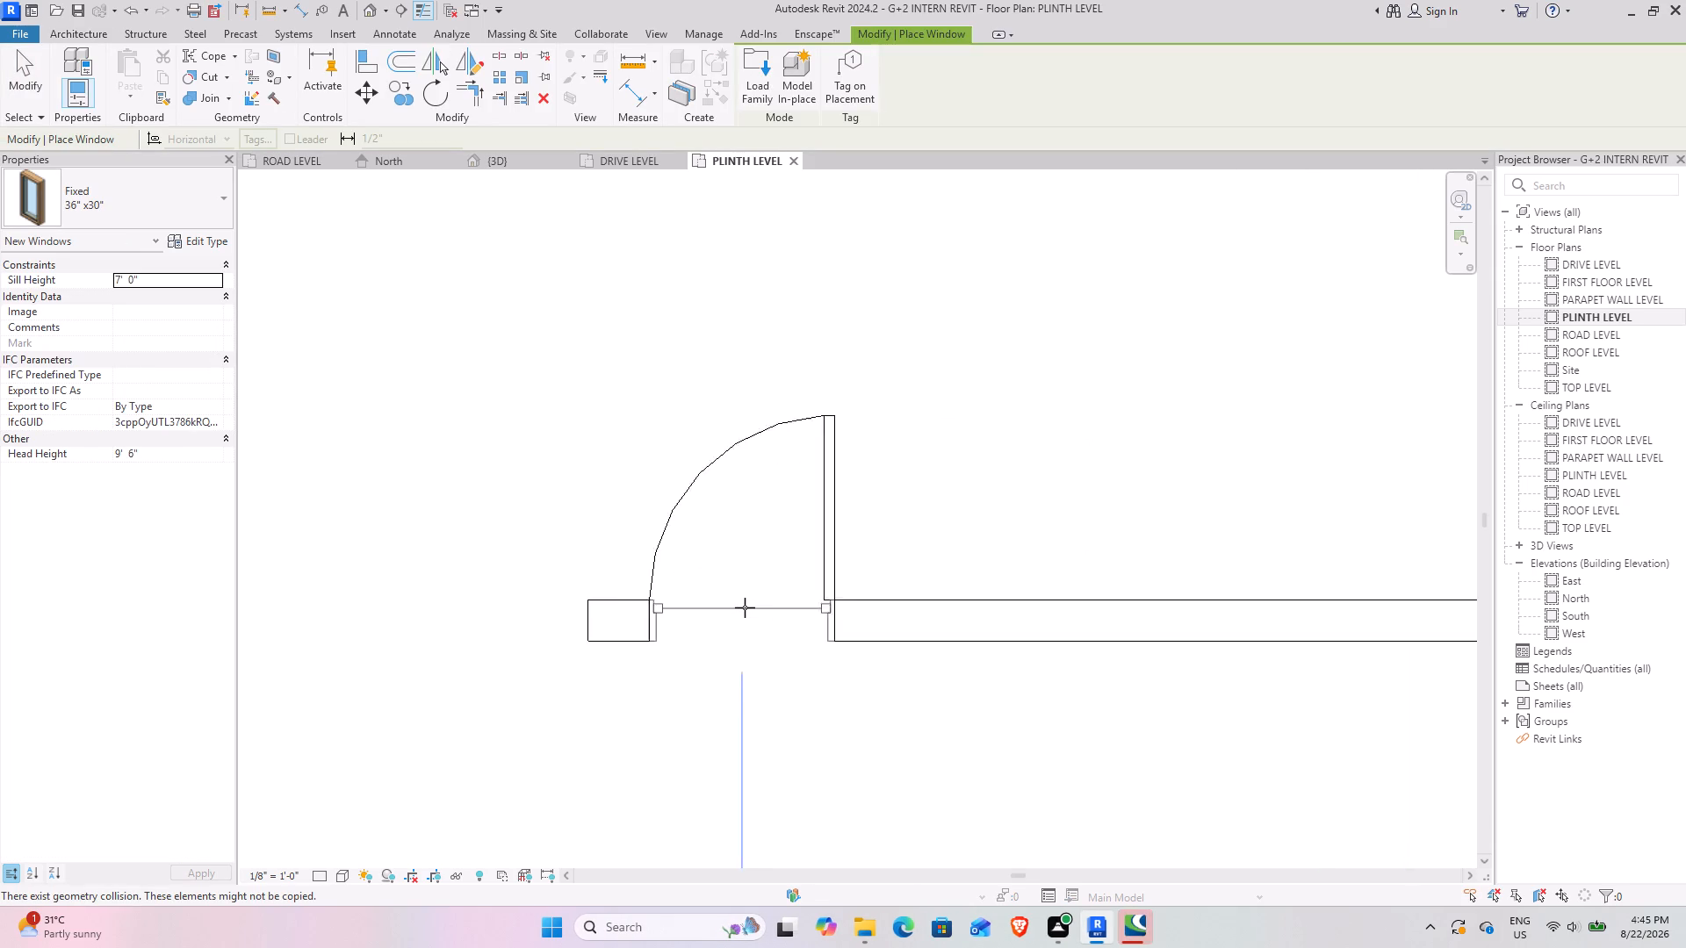
{"action": "scroll", "coordinate": [745, 607], "scroll_direction": "up", "scroll_amount": 1}
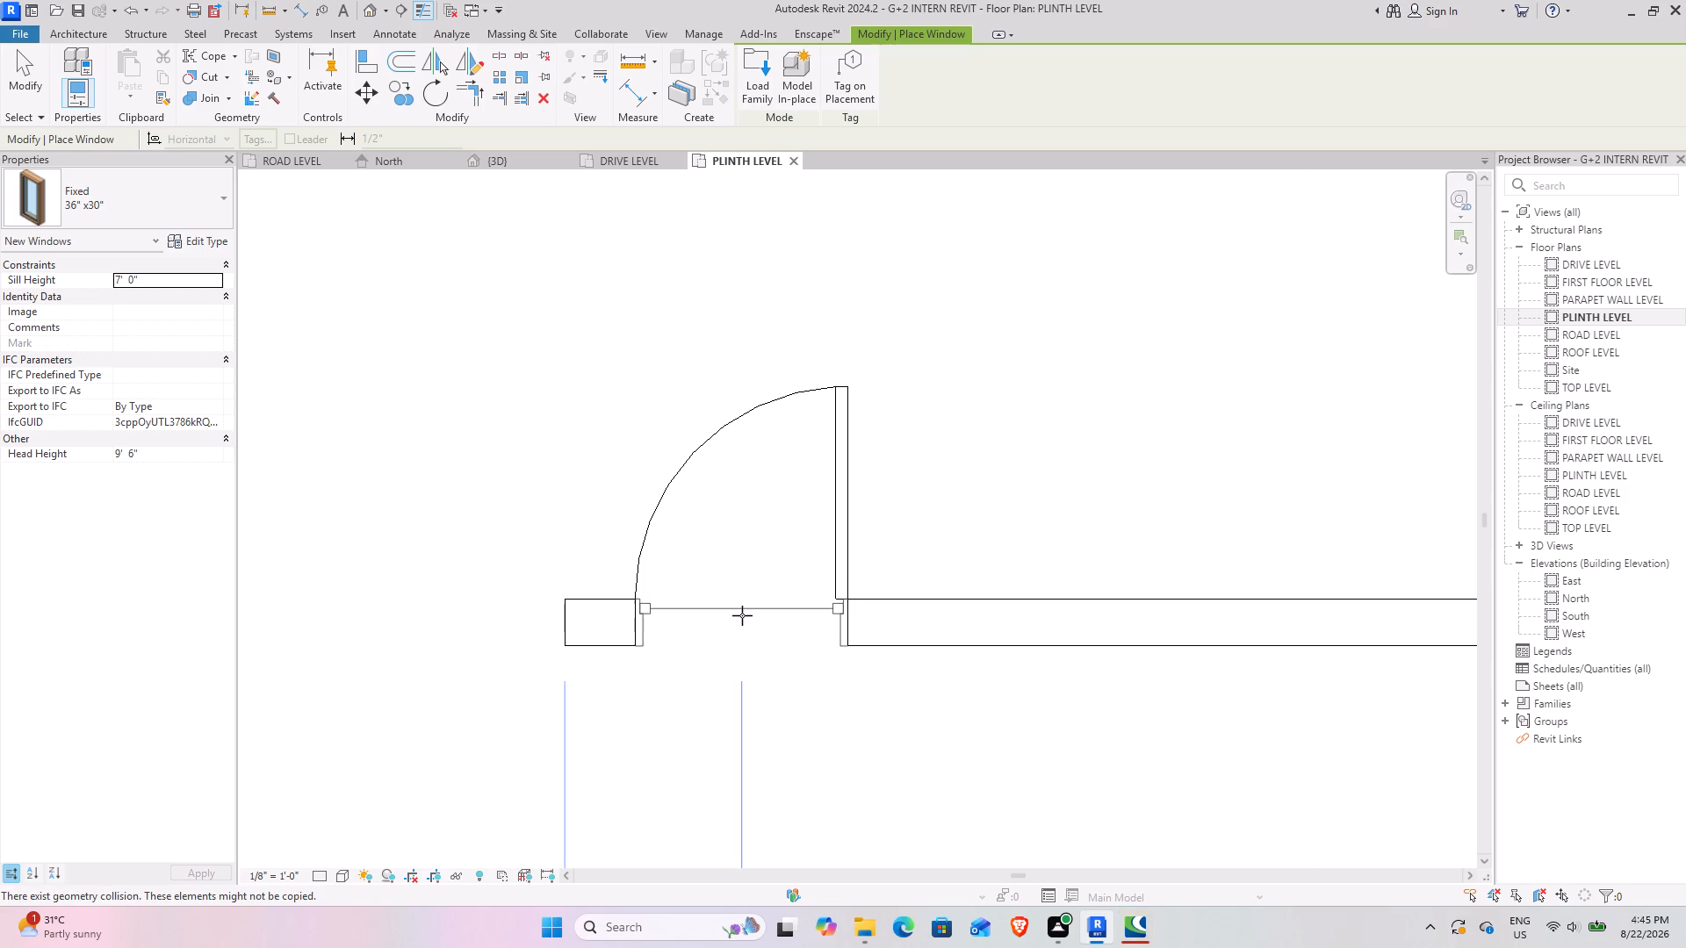
{"action": "left_click", "coordinate": [742, 615]}
{"action": "left_click", "coordinate": [23, 69]}
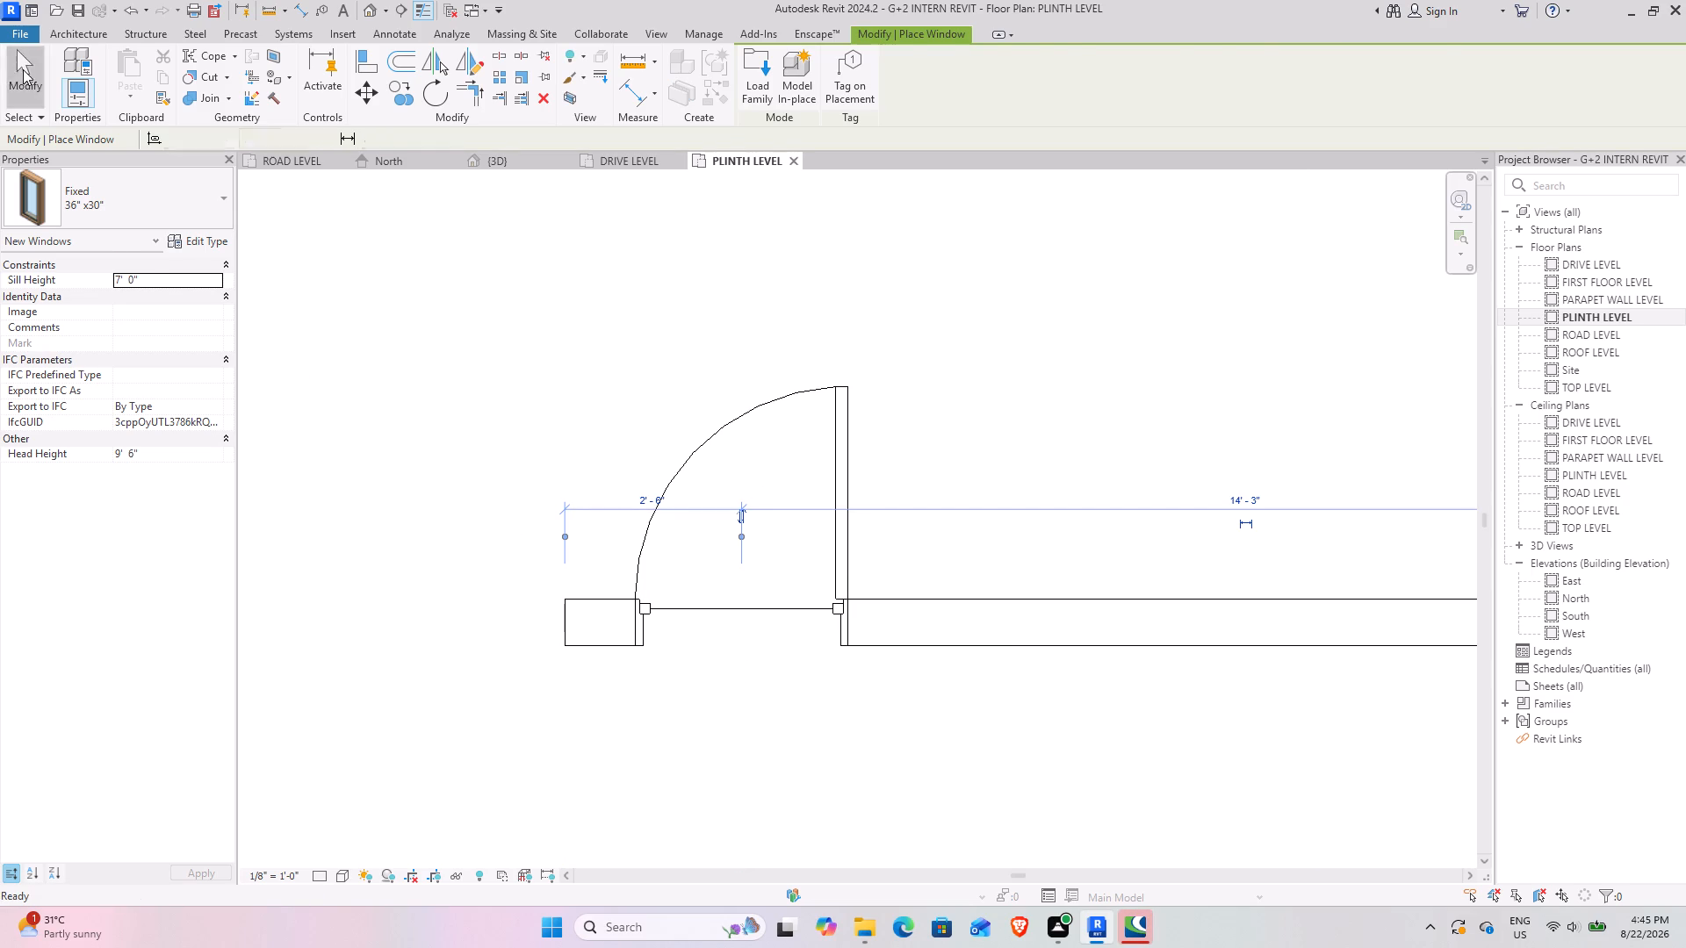
Examine in the 3D view how the fixed window sits against the top of the entrance door frame.
{"action": "left_click", "coordinate": [522, 162]}
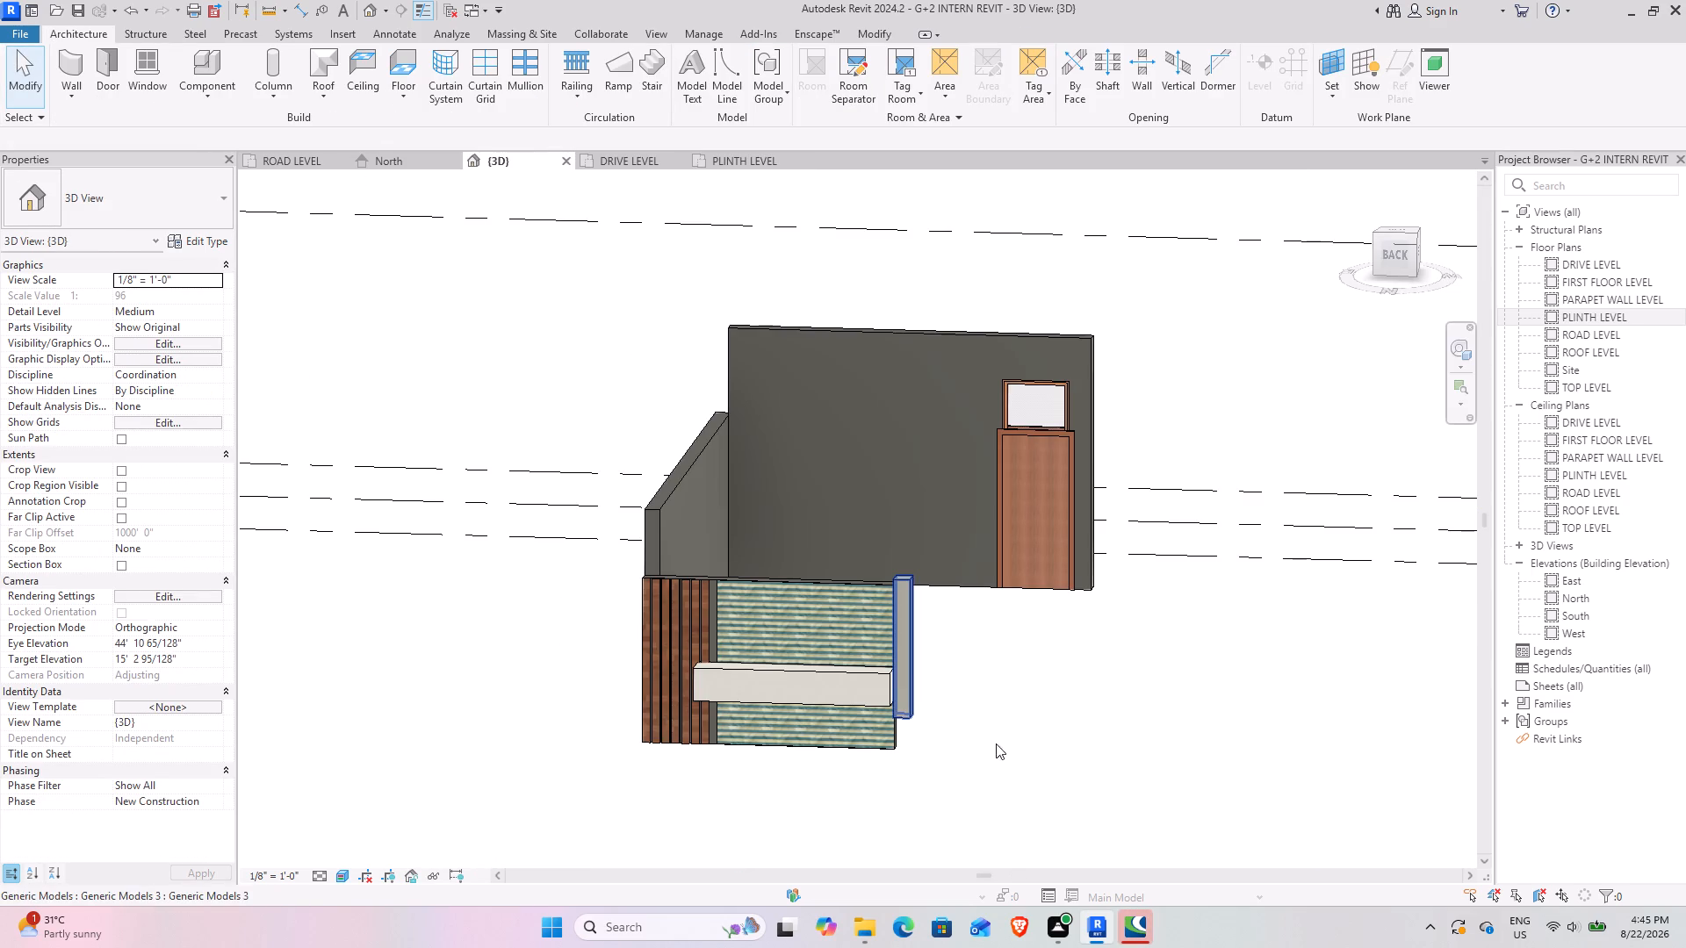
{"action": "scroll", "coordinate": [1077, 388], "scroll_direction": "up", "scroll_amount": 8}
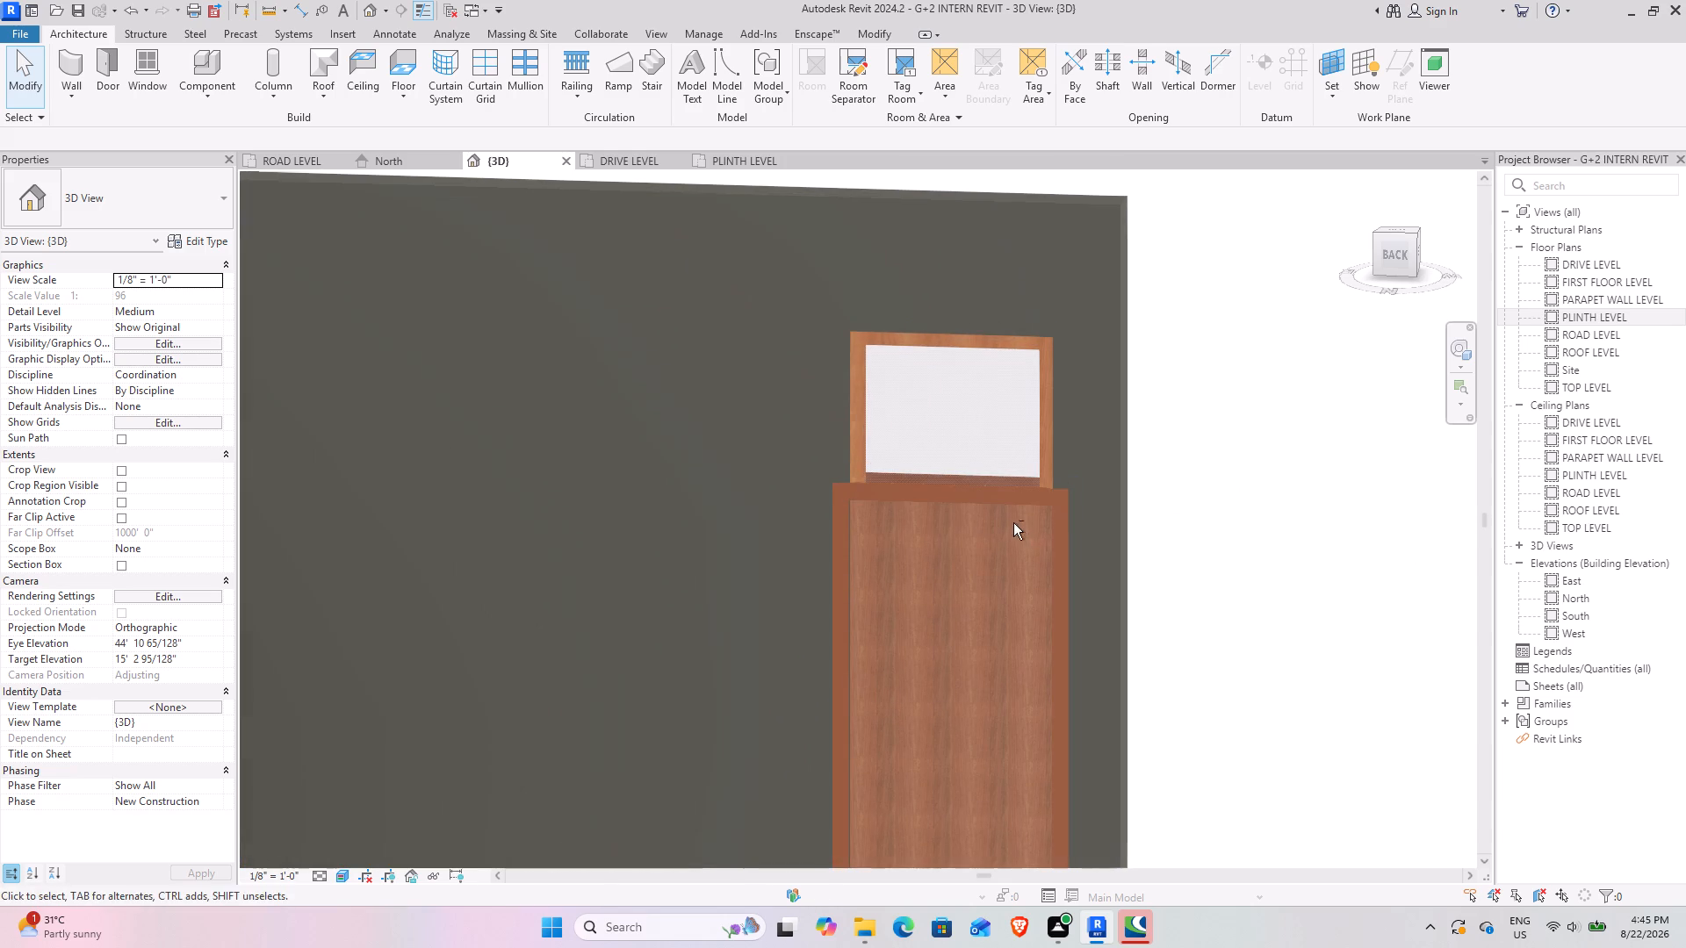
{"action": "middle_click_drag", "start_coordinate": [1013, 523], "coordinate": [1040, 437], "text": "shift"}
{"action": "middle_click_drag", "start_coordinate": [976, 594], "coordinate": [969, 591], "text": "shift"}
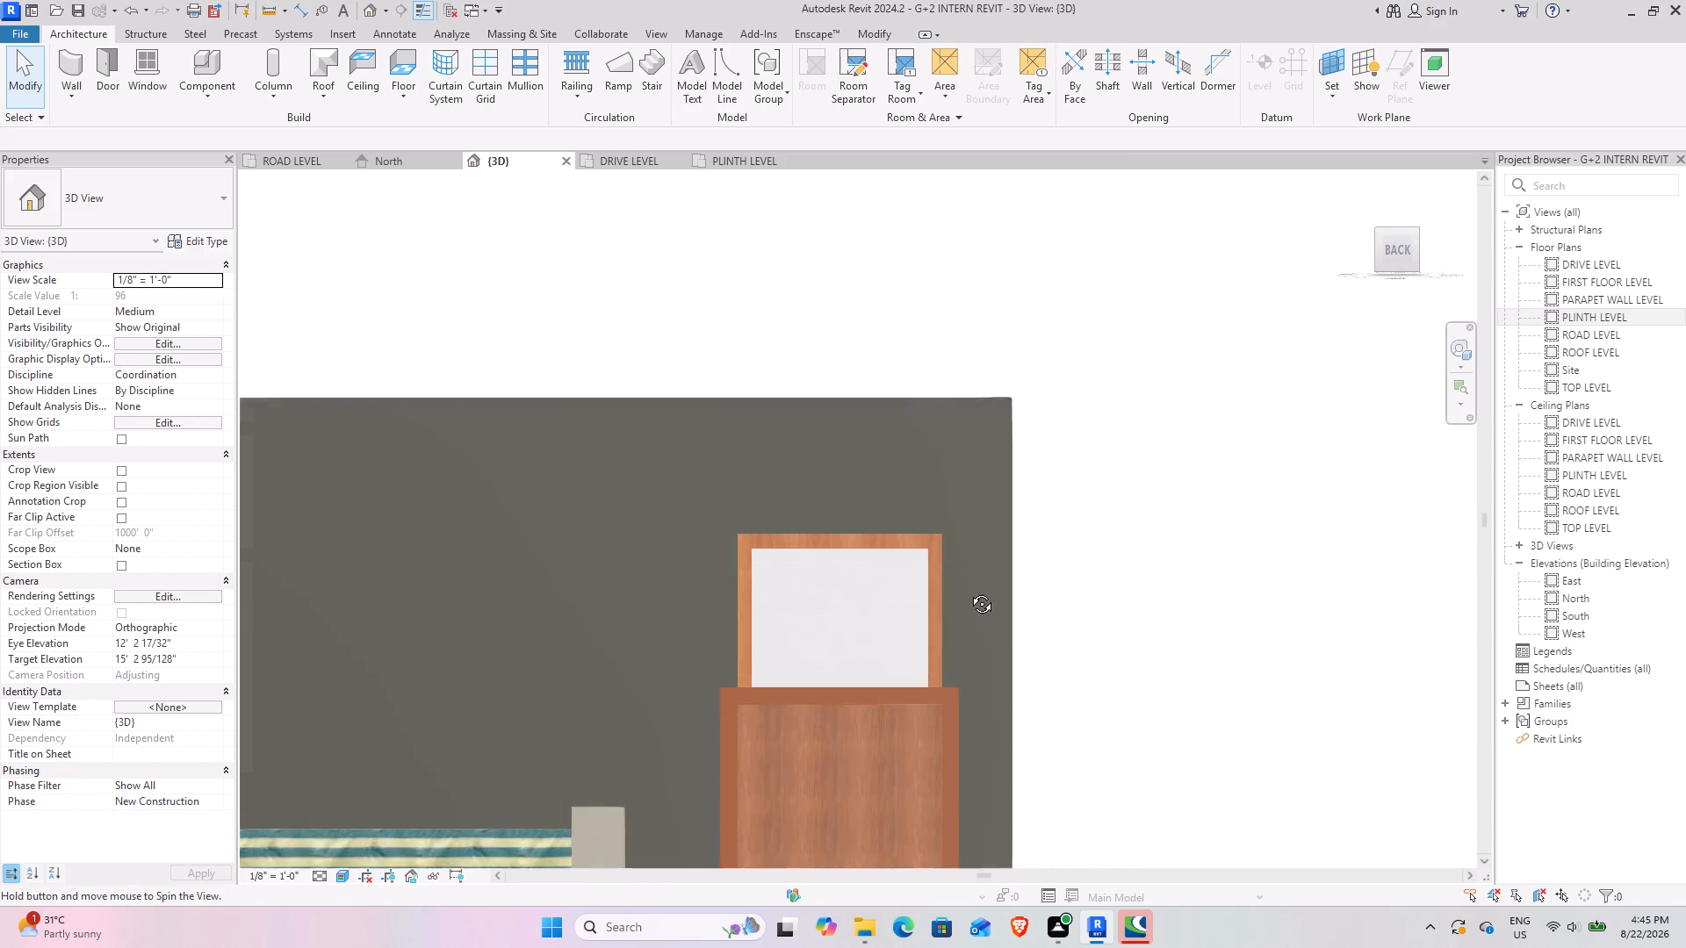
{"action": "middle_click_drag", "start_coordinate": [969, 591], "coordinate": [955, 593], "text": "shift"}
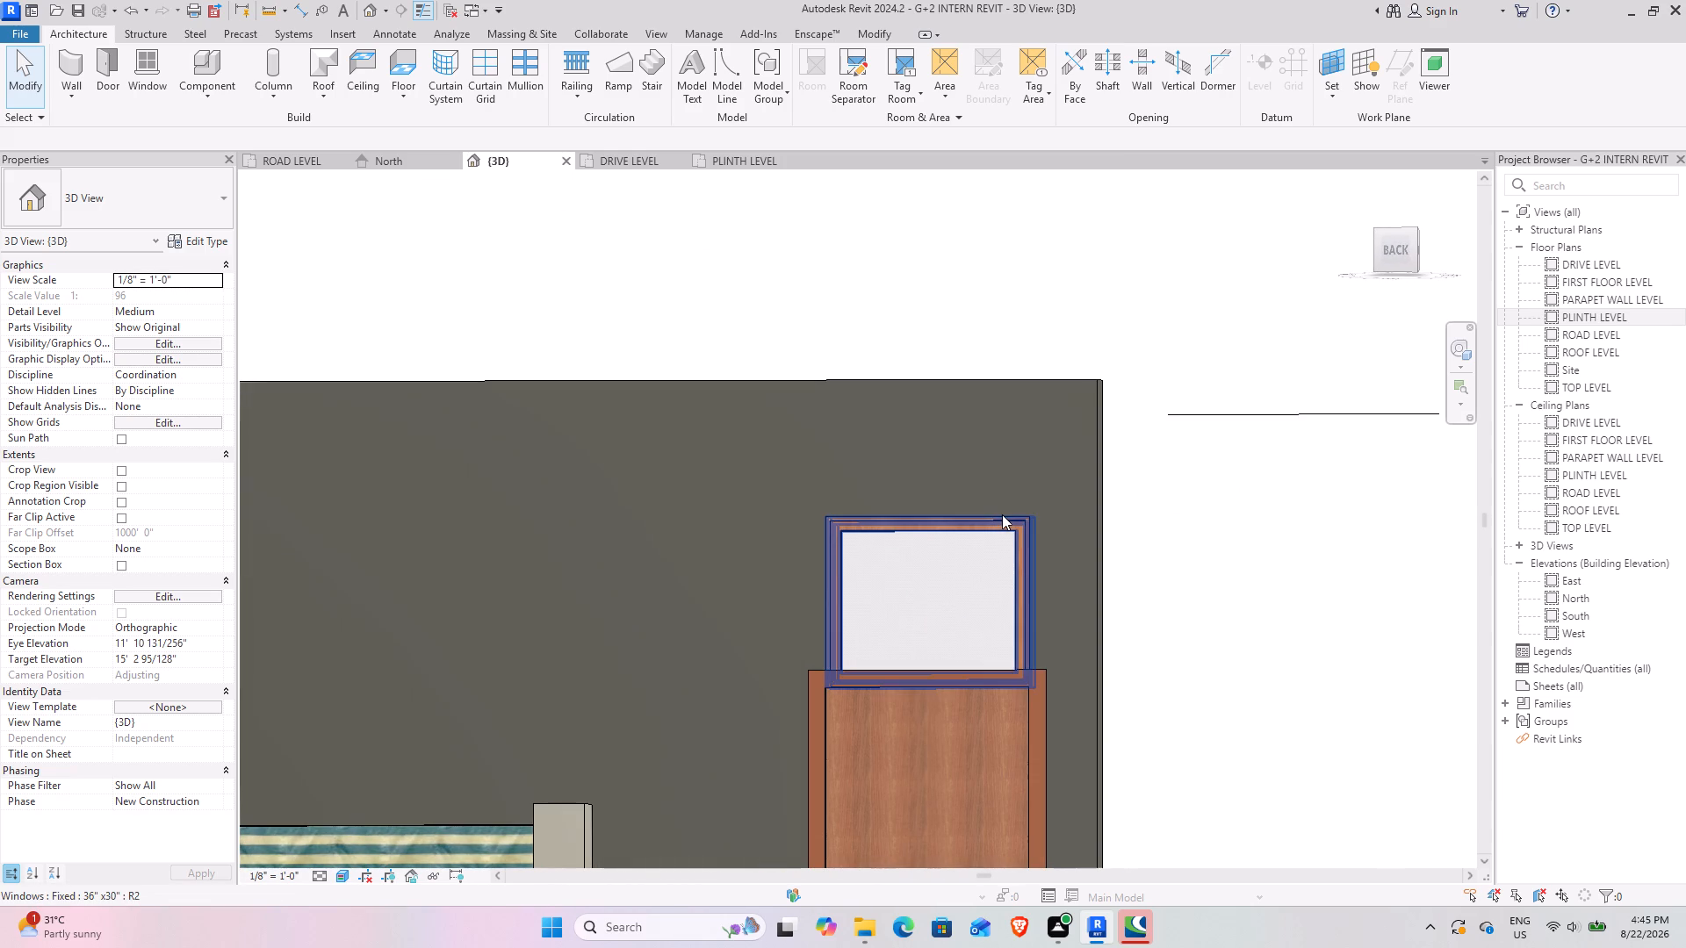
{"action": "left_click", "coordinate": [1002, 514]}
{"action": "scroll", "coordinate": [866, 705], "scroll_direction": "up", "scroll_amount": 4}
{"action": "middle_click_drag", "start_coordinate": [873, 699], "coordinate": [886, 703], "text": "shift"}
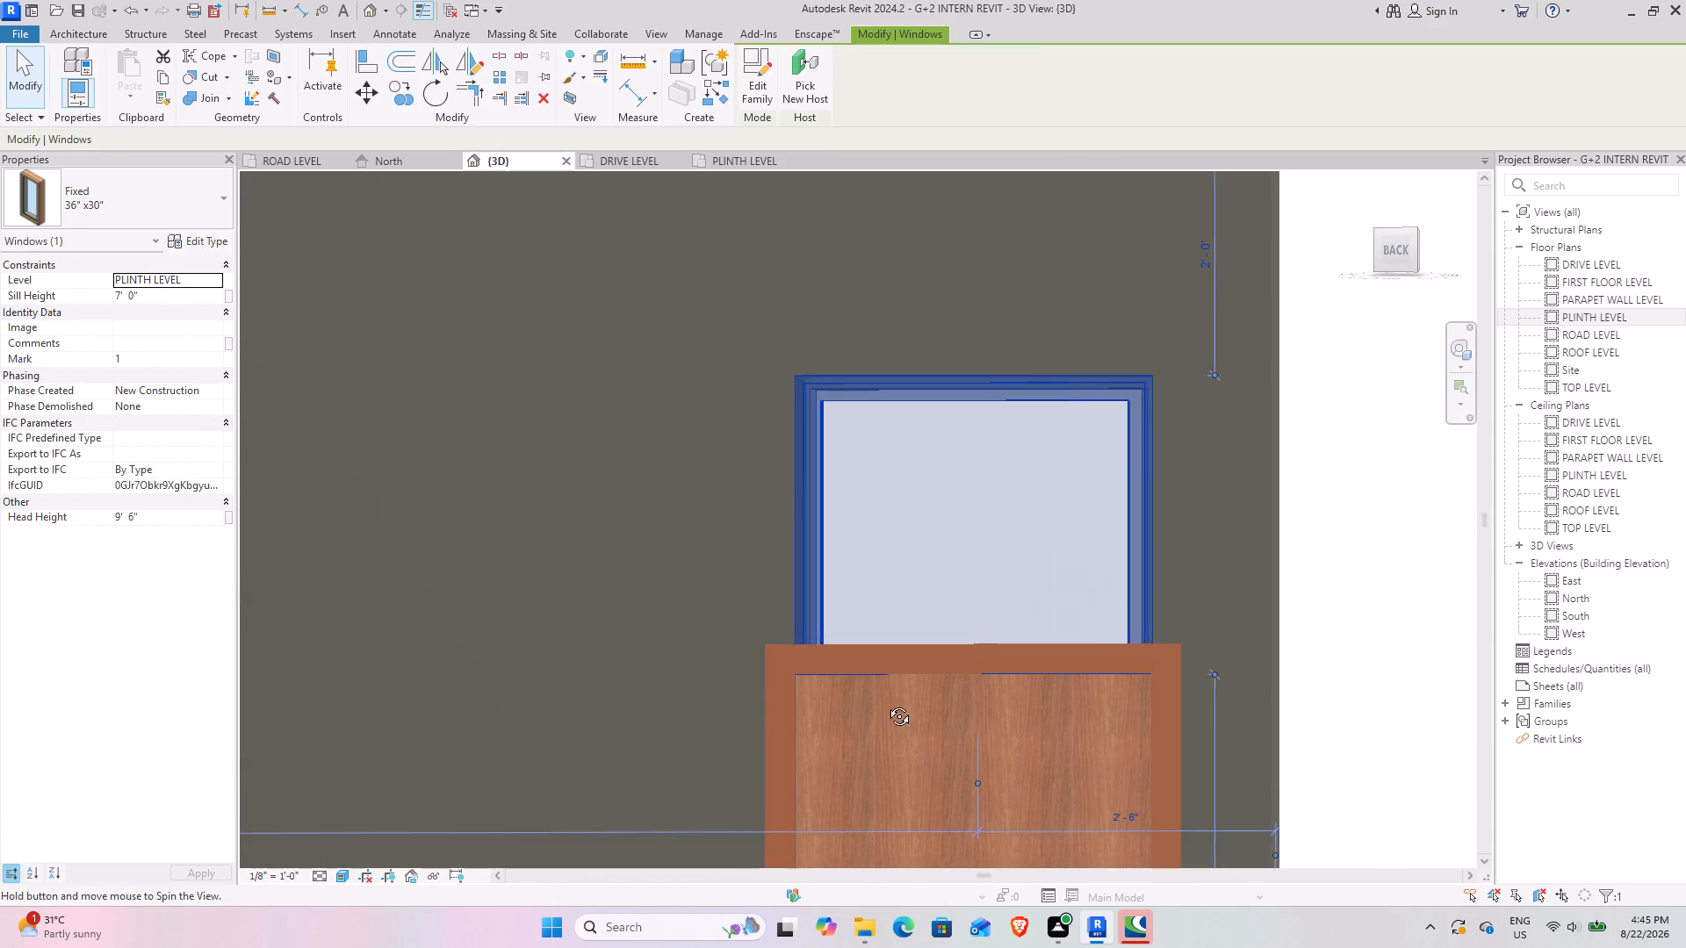
{"action": "middle_click_drag", "start_coordinate": [886, 703], "coordinate": [916, 864], "text": "shift"}
{"action": "middle_click_drag", "start_coordinate": [917, 788], "coordinate": [906, 728], "text": "shift"}
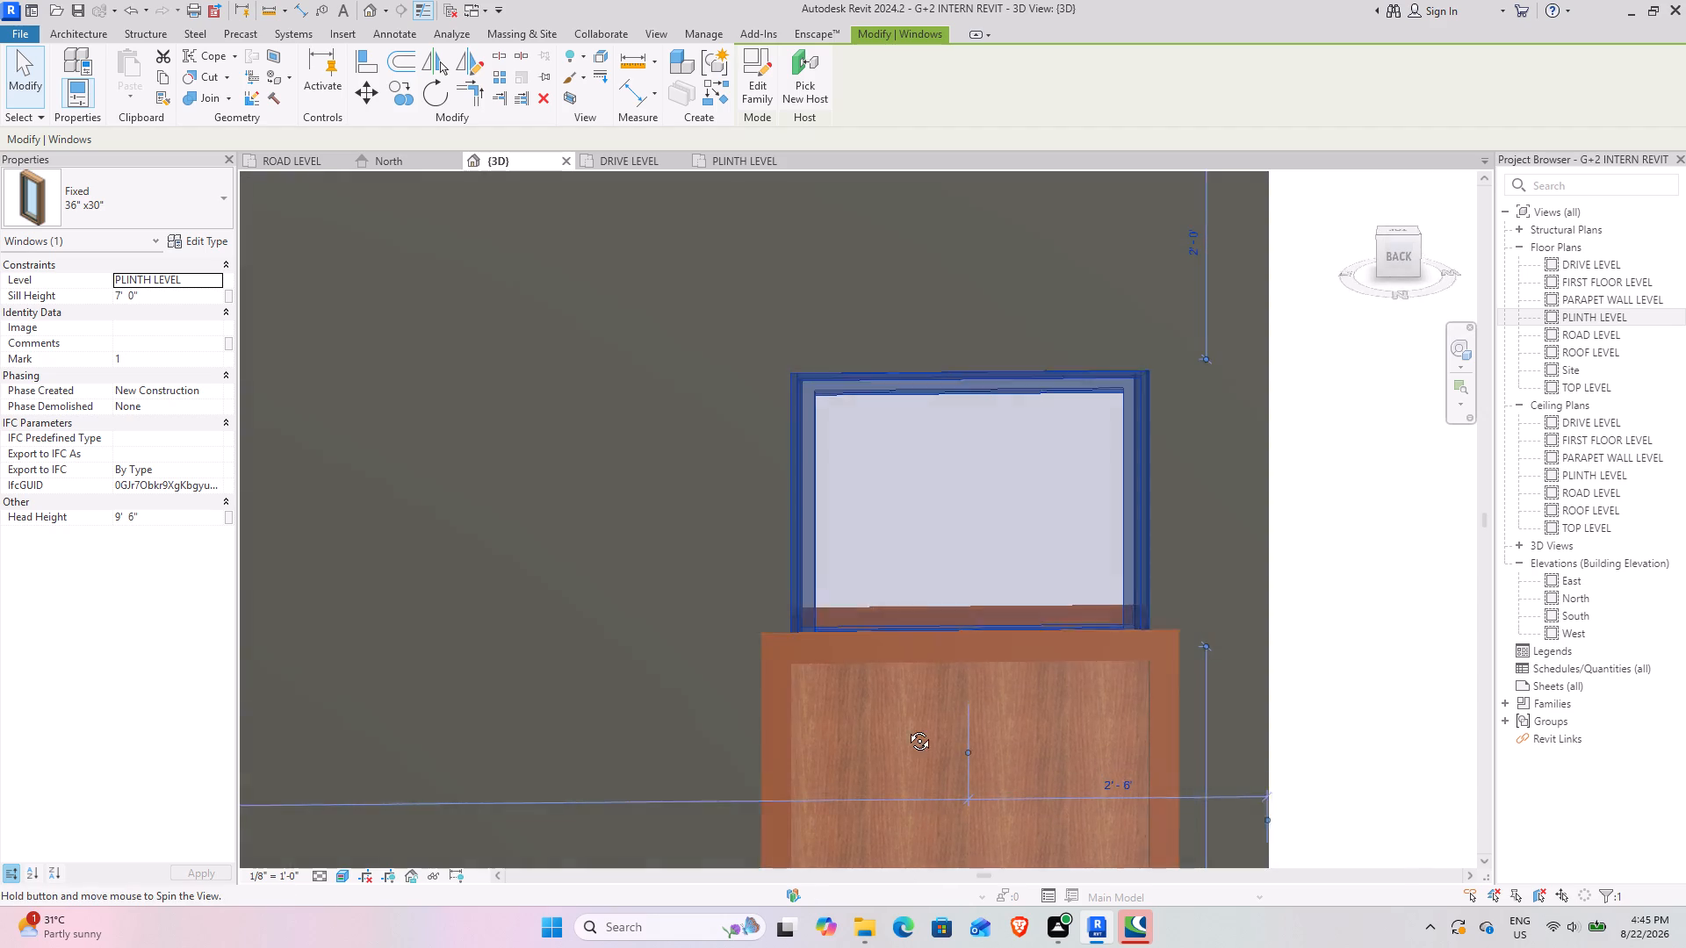
{"action": "middle_click_drag", "start_coordinate": [906, 728], "coordinate": [720, 625], "text": "shift"}
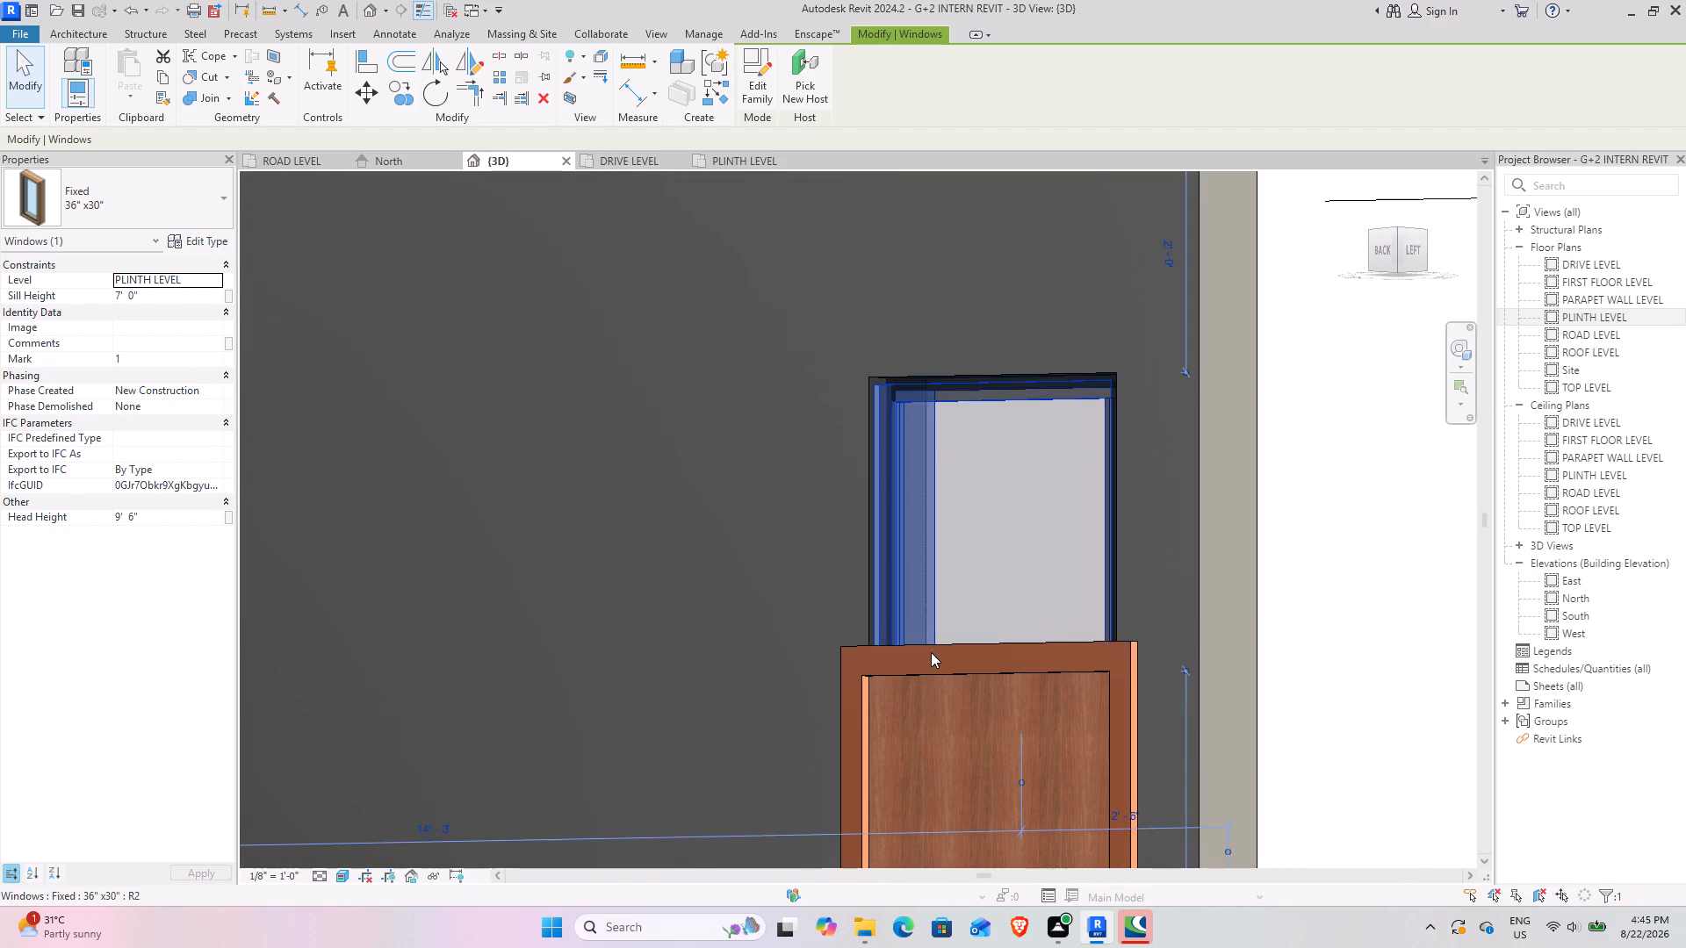
{"action": "scroll", "coordinate": [931, 652], "scroll_direction": "up", "scroll_amount": 3}
{"action": "middle_click_drag", "start_coordinate": [879, 705], "coordinate": [994, 738], "text": "shift"}
{"action": "scroll", "coordinate": [994, 738], "scroll_direction": "down", "scroll_amount": 9}
{"action": "middle_click_drag", "start_coordinate": [995, 752], "coordinate": [999, 752], "text": "shift"}
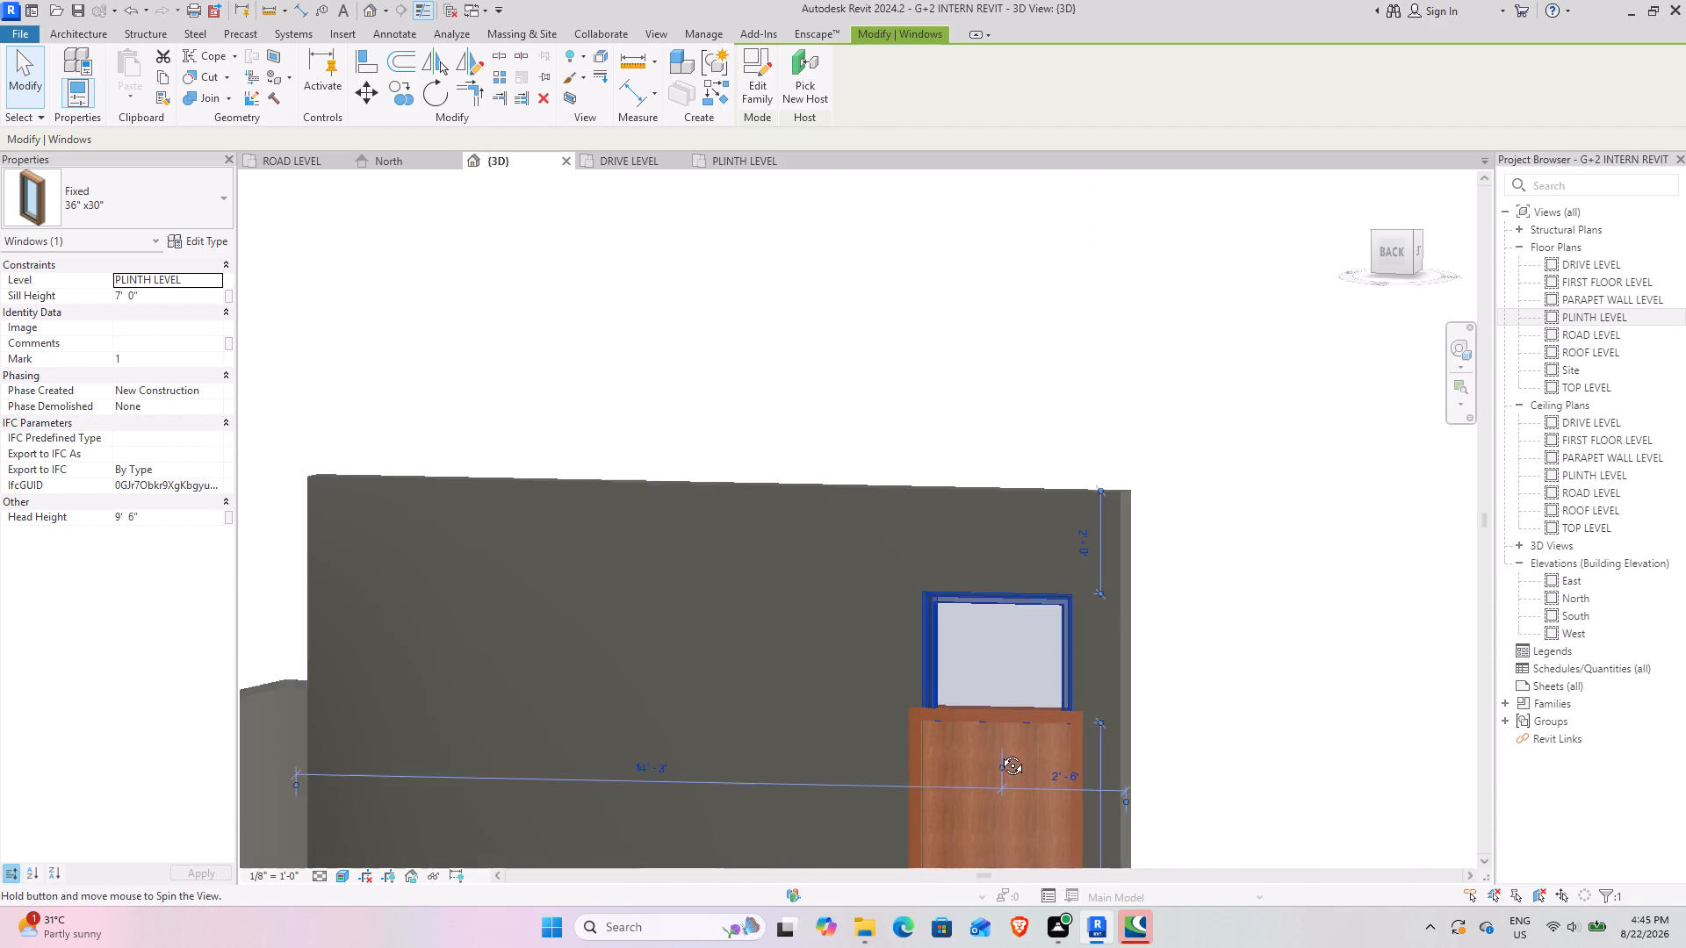
{"action": "middle_click_drag", "start_coordinate": [999, 752], "coordinate": [1056, 745], "text": "shift"}
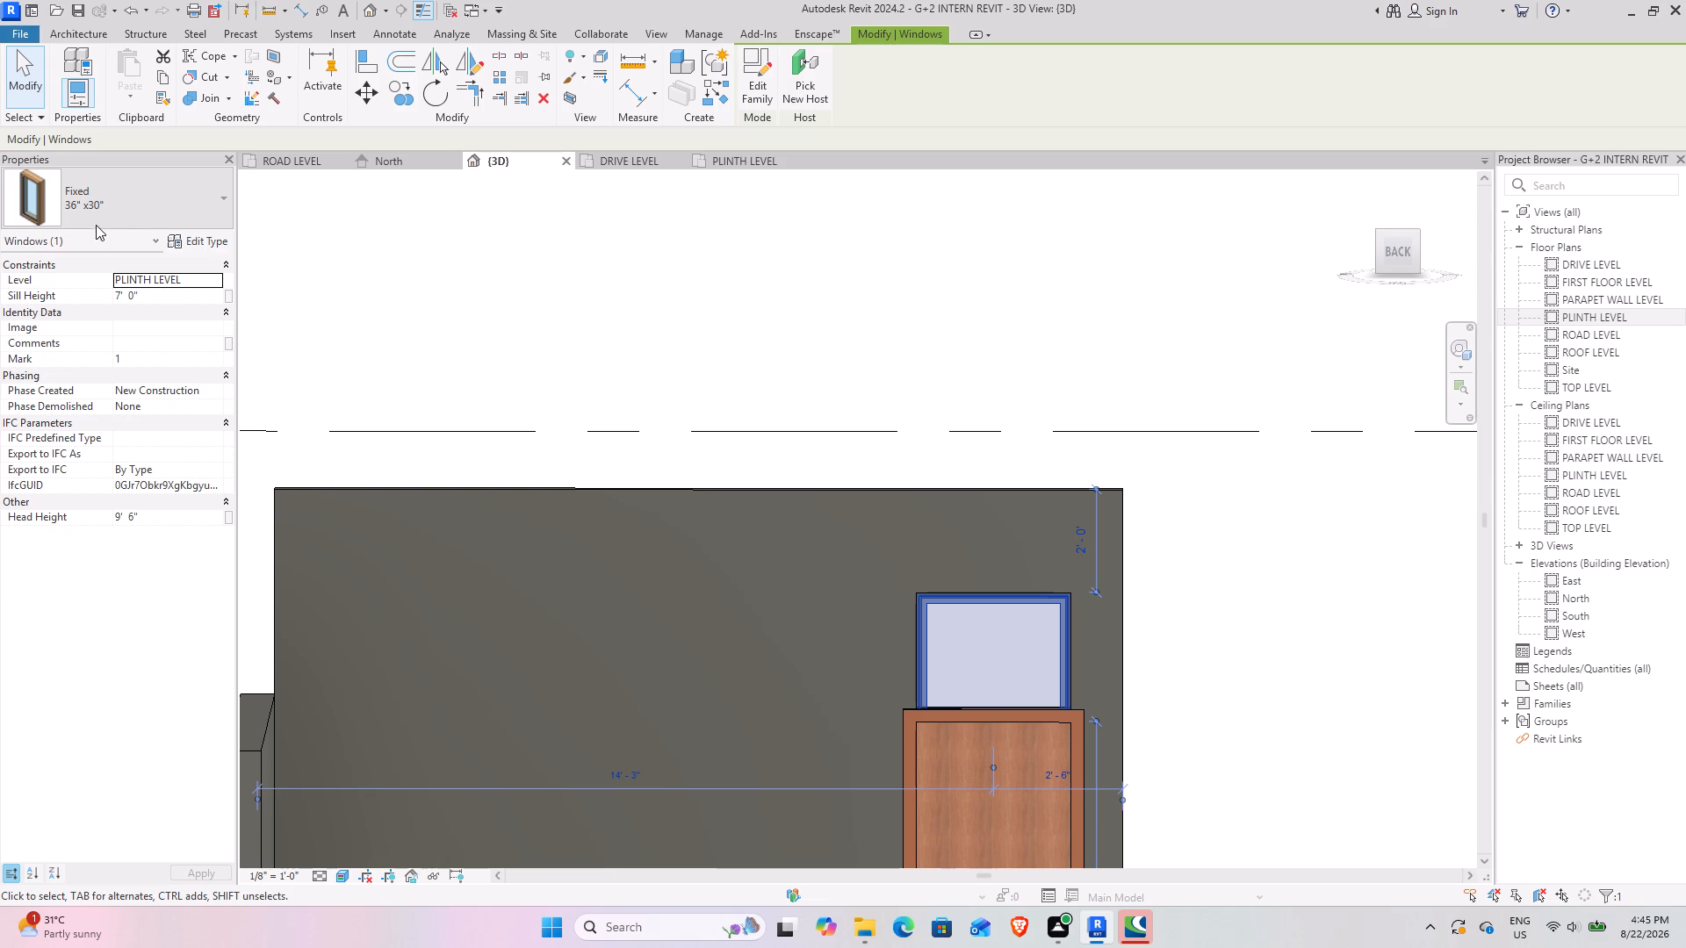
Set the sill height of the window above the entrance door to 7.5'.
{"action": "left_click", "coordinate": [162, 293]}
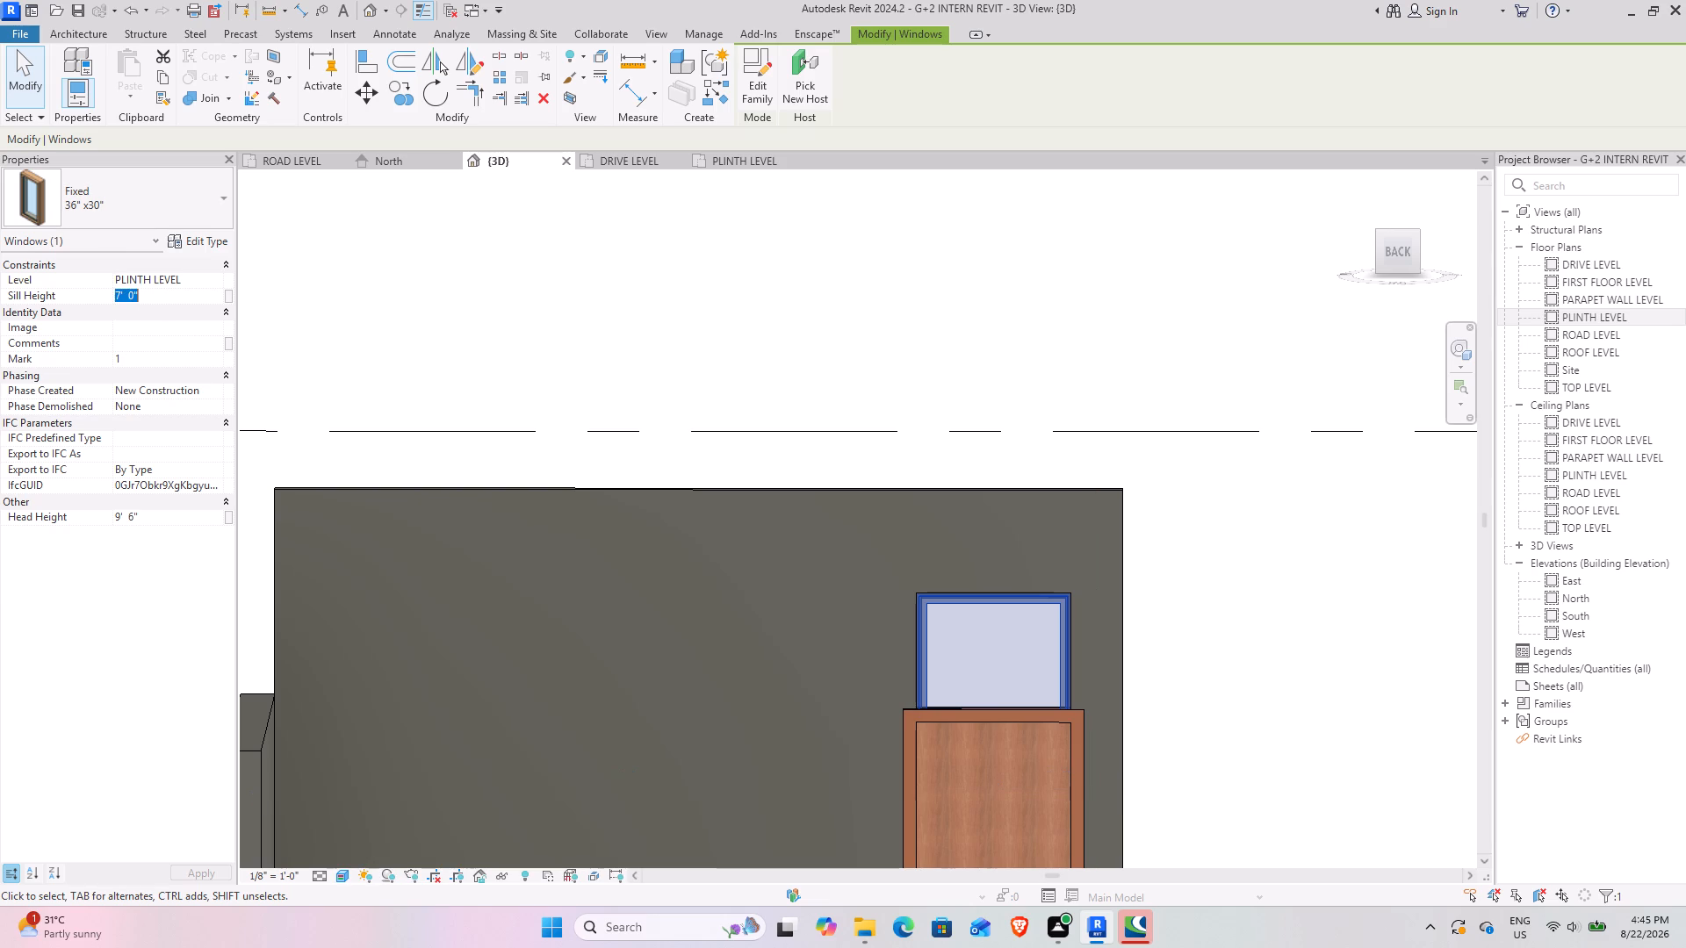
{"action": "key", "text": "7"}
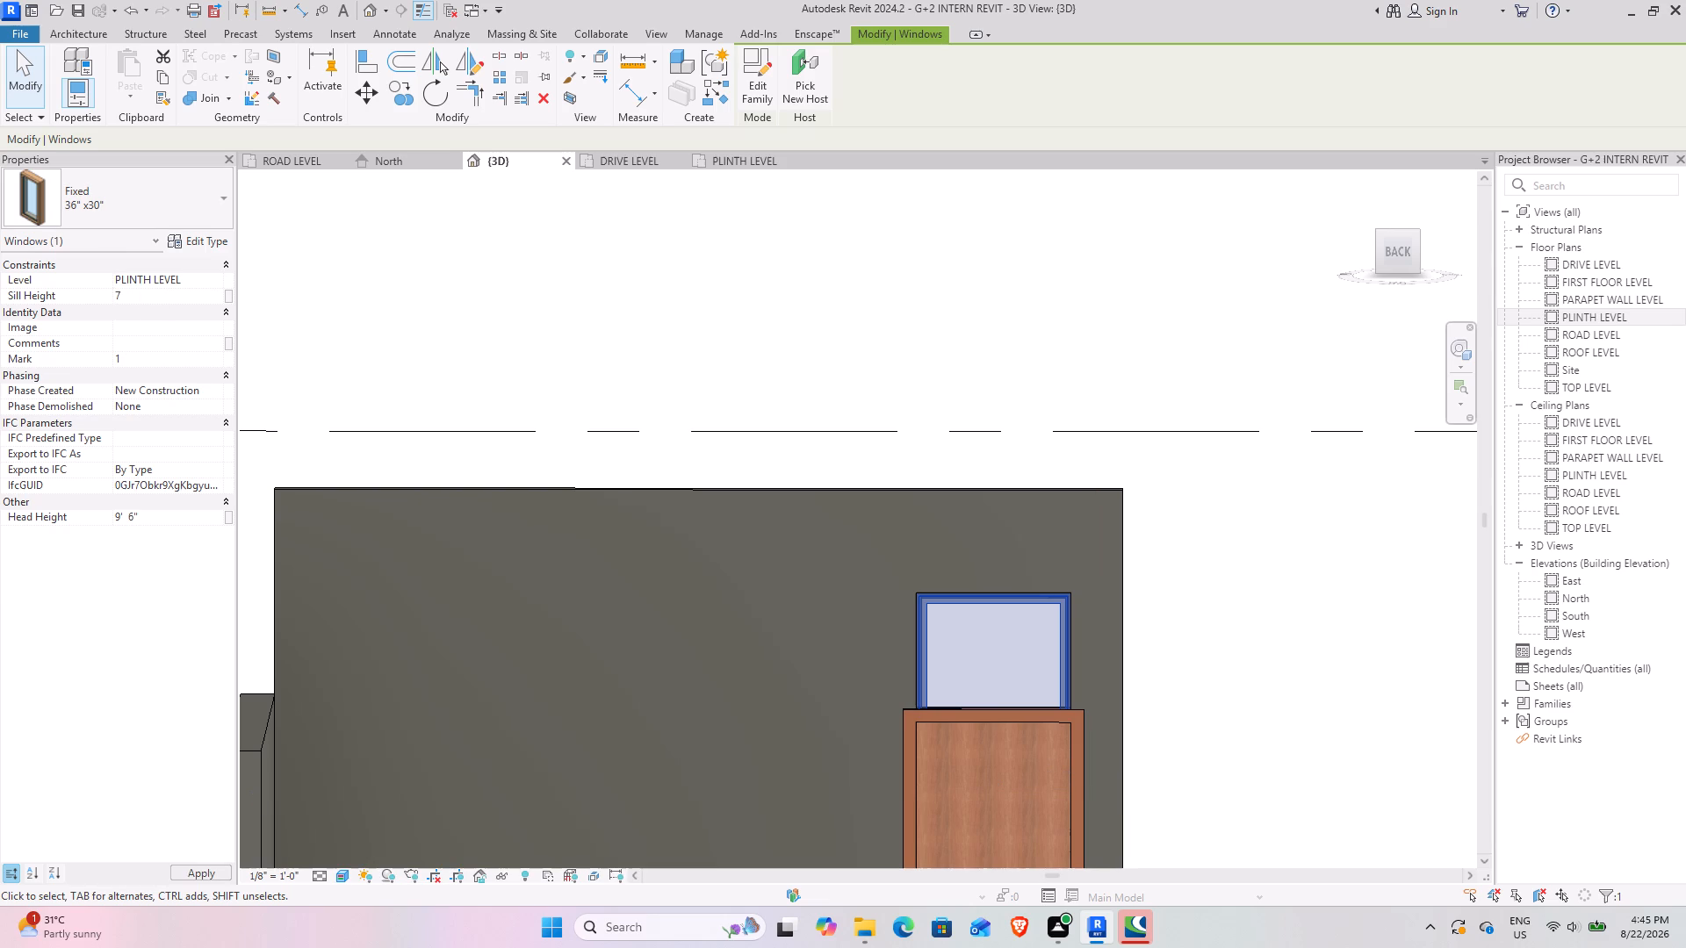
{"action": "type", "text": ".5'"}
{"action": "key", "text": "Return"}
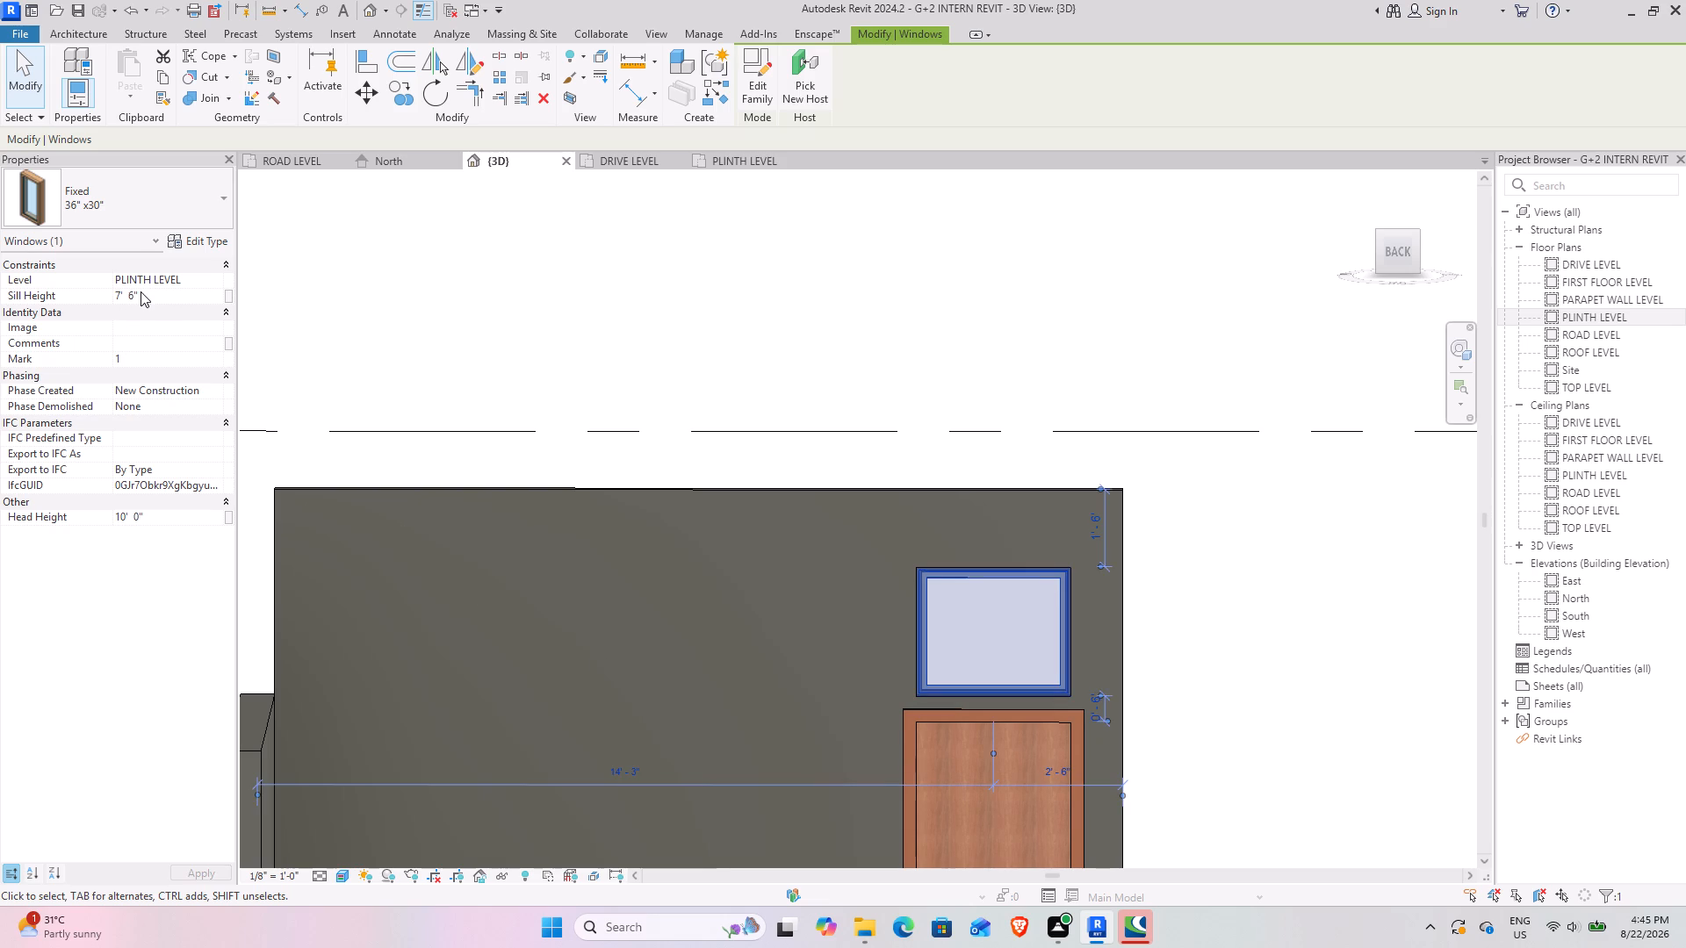
Set the sill height of the window above the entrance door to 7' 3".
{"action": "left_click", "coordinate": [143, 296]}
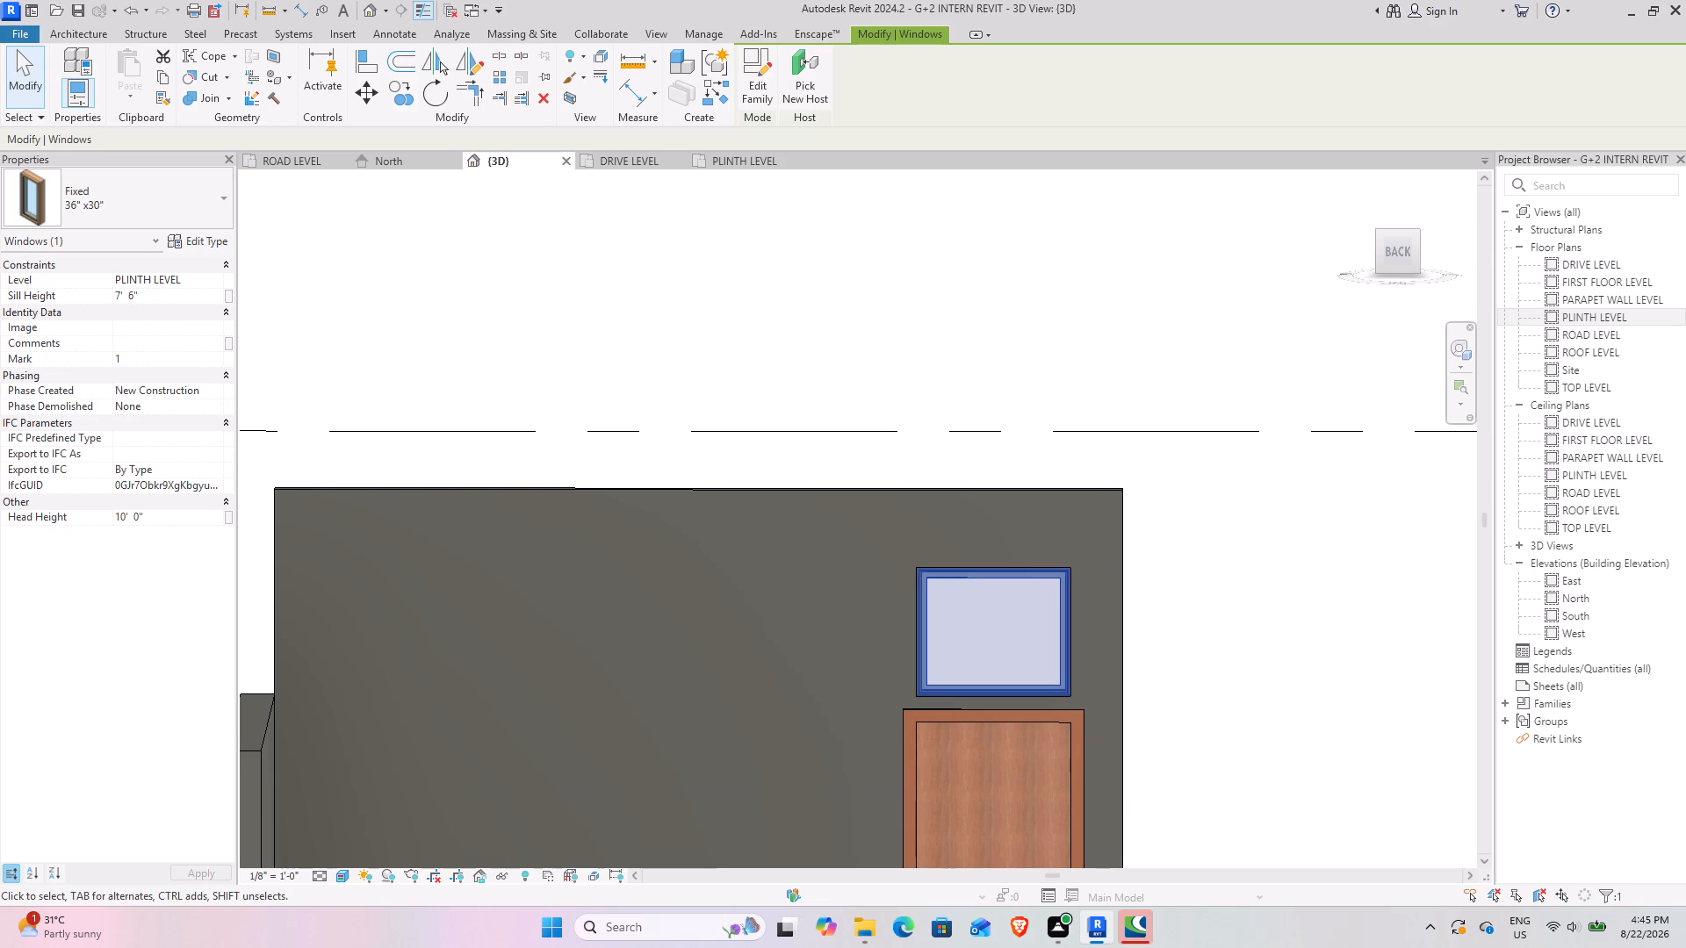
{"action": "key", "text": "BackSpace"}
{"action": "key", "text": "BackSpace"}
{"action": "type", "text": "3\""}
{"action": "key", "text": "Return"}
{"action": "left_click", "coordinate": [1221, 700]}
{"action": "scroll", "coordinate": [1031, 678], "scroll_direction": "up", "scroll_amount": 4}
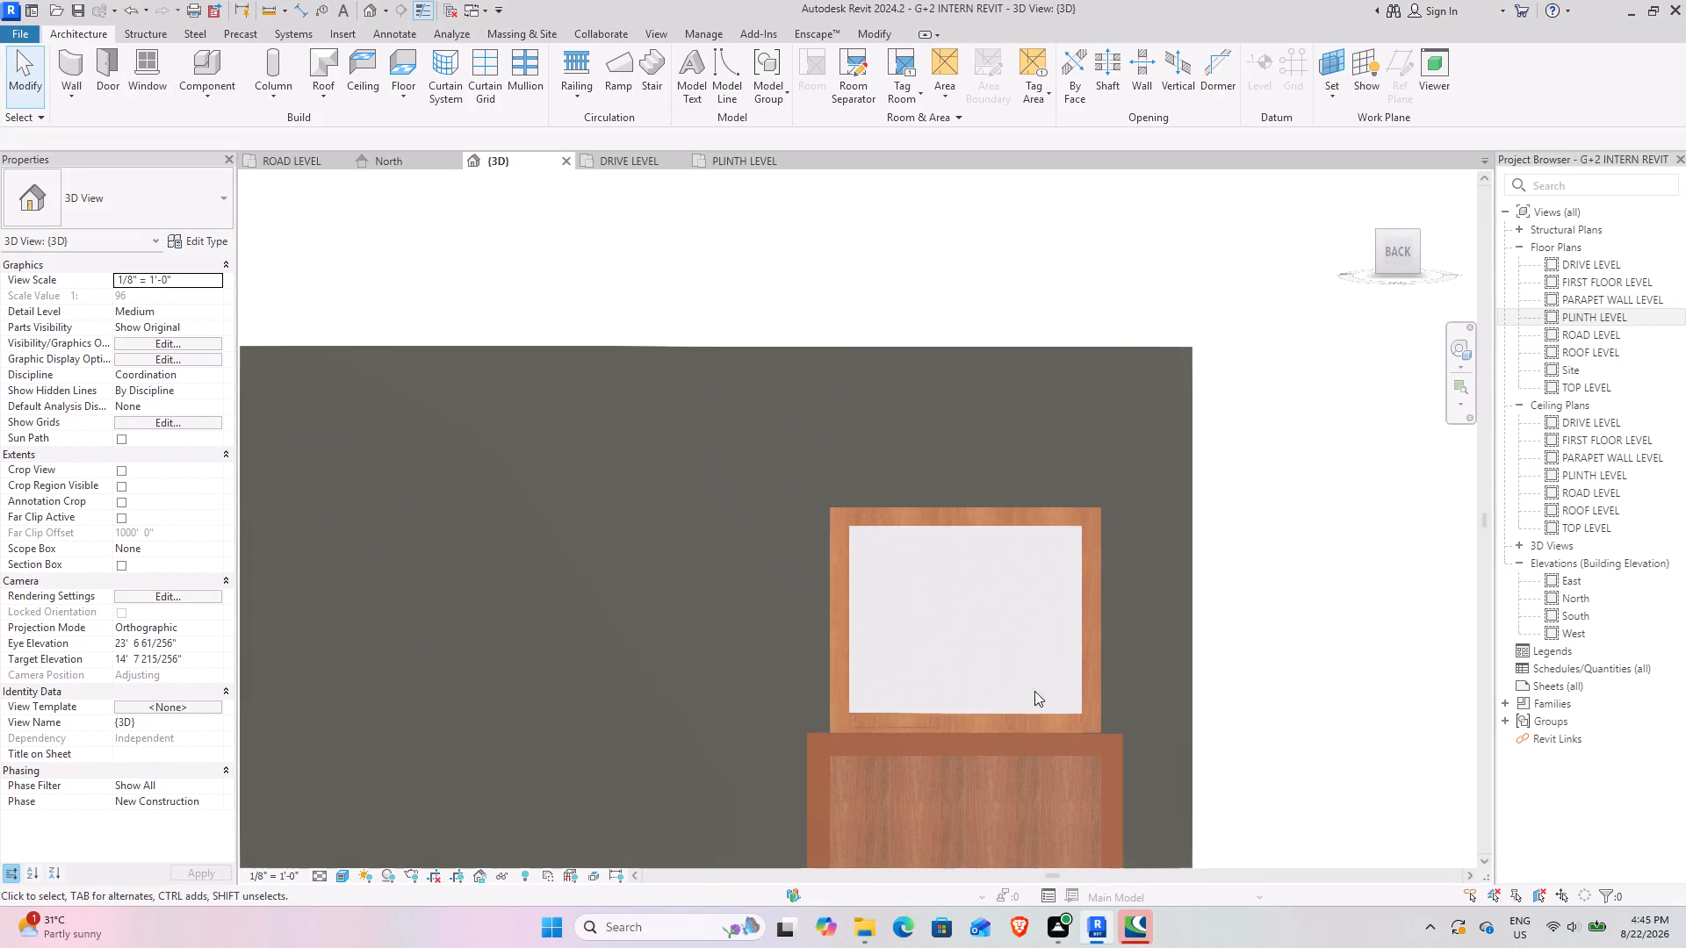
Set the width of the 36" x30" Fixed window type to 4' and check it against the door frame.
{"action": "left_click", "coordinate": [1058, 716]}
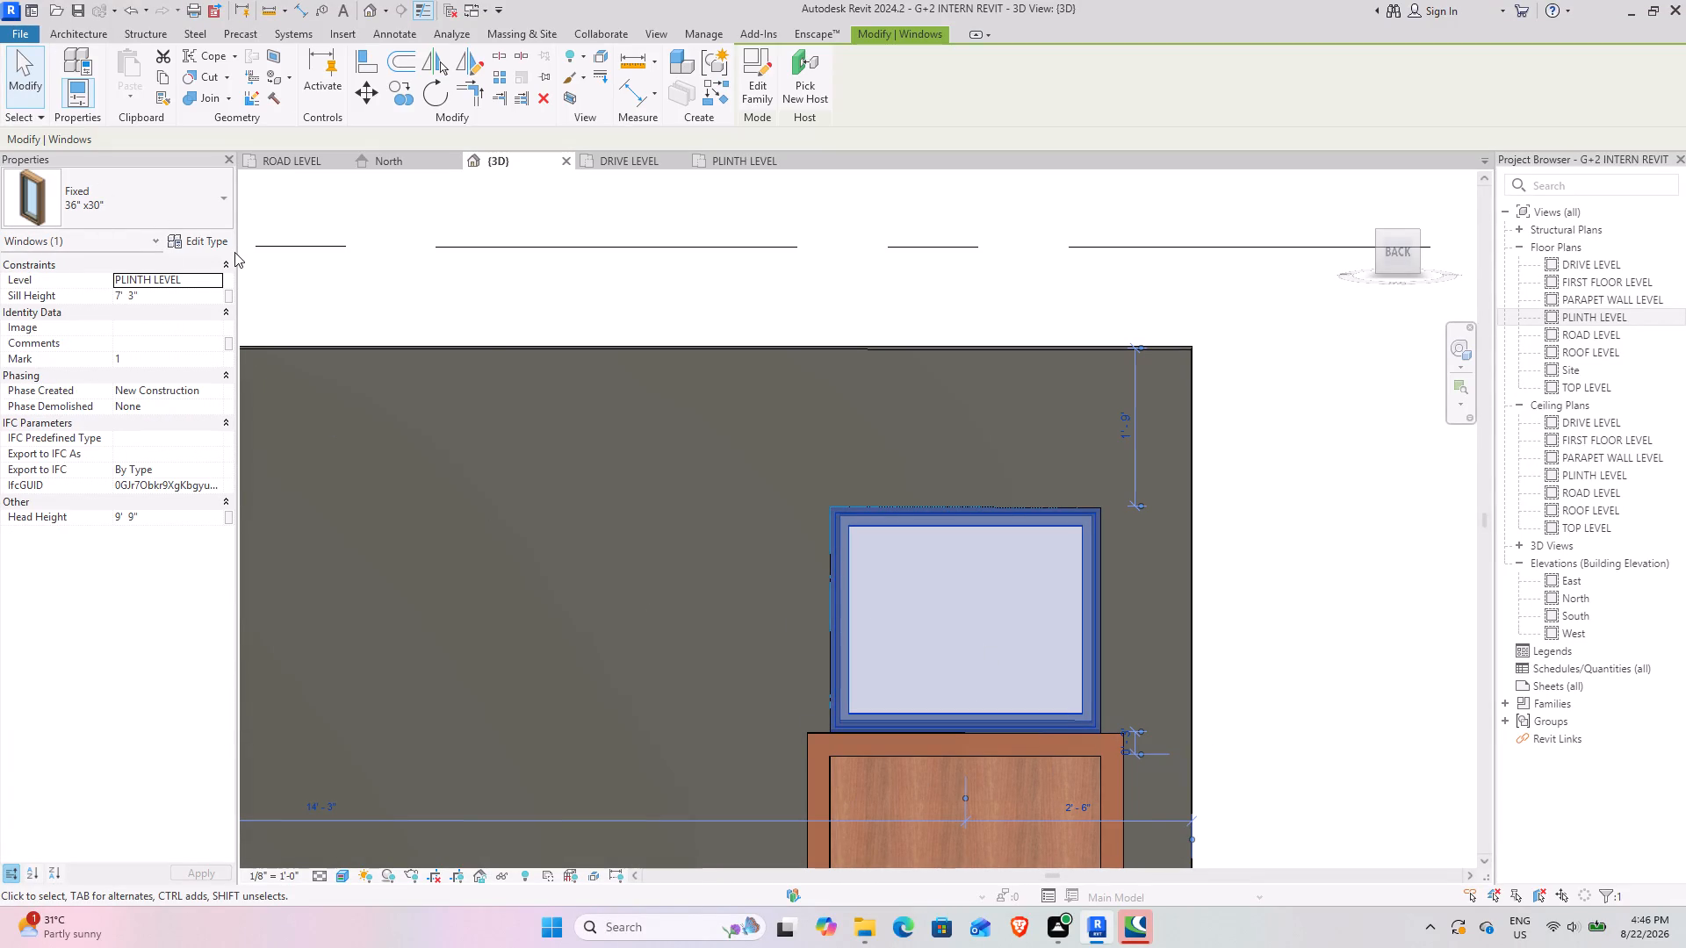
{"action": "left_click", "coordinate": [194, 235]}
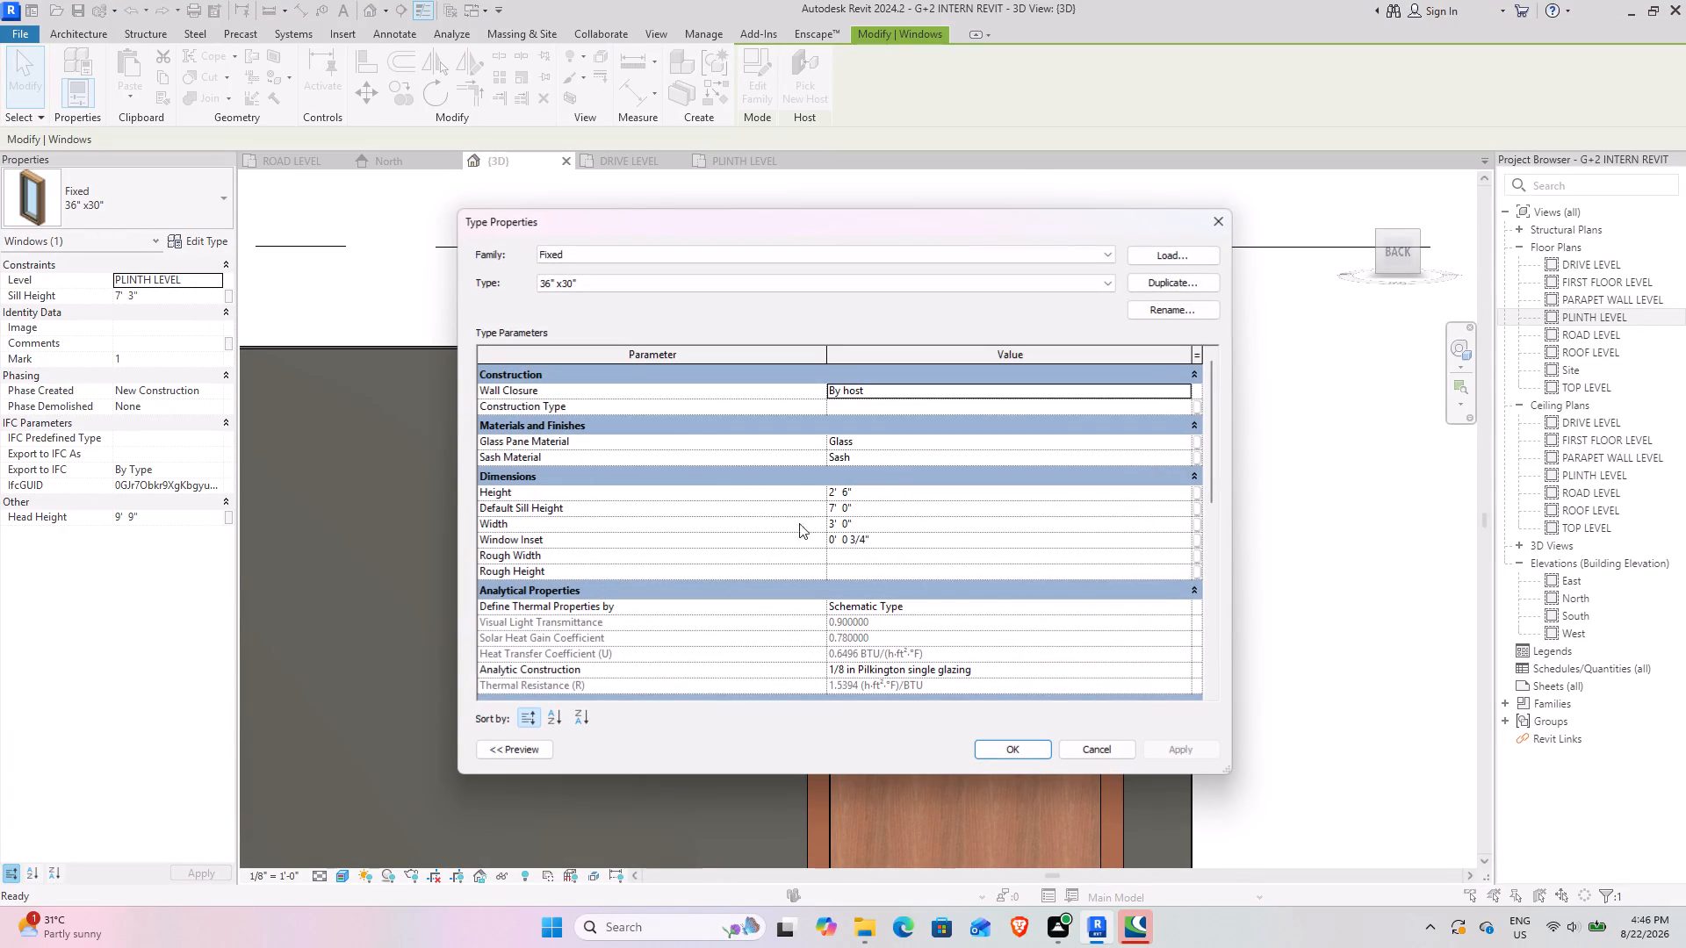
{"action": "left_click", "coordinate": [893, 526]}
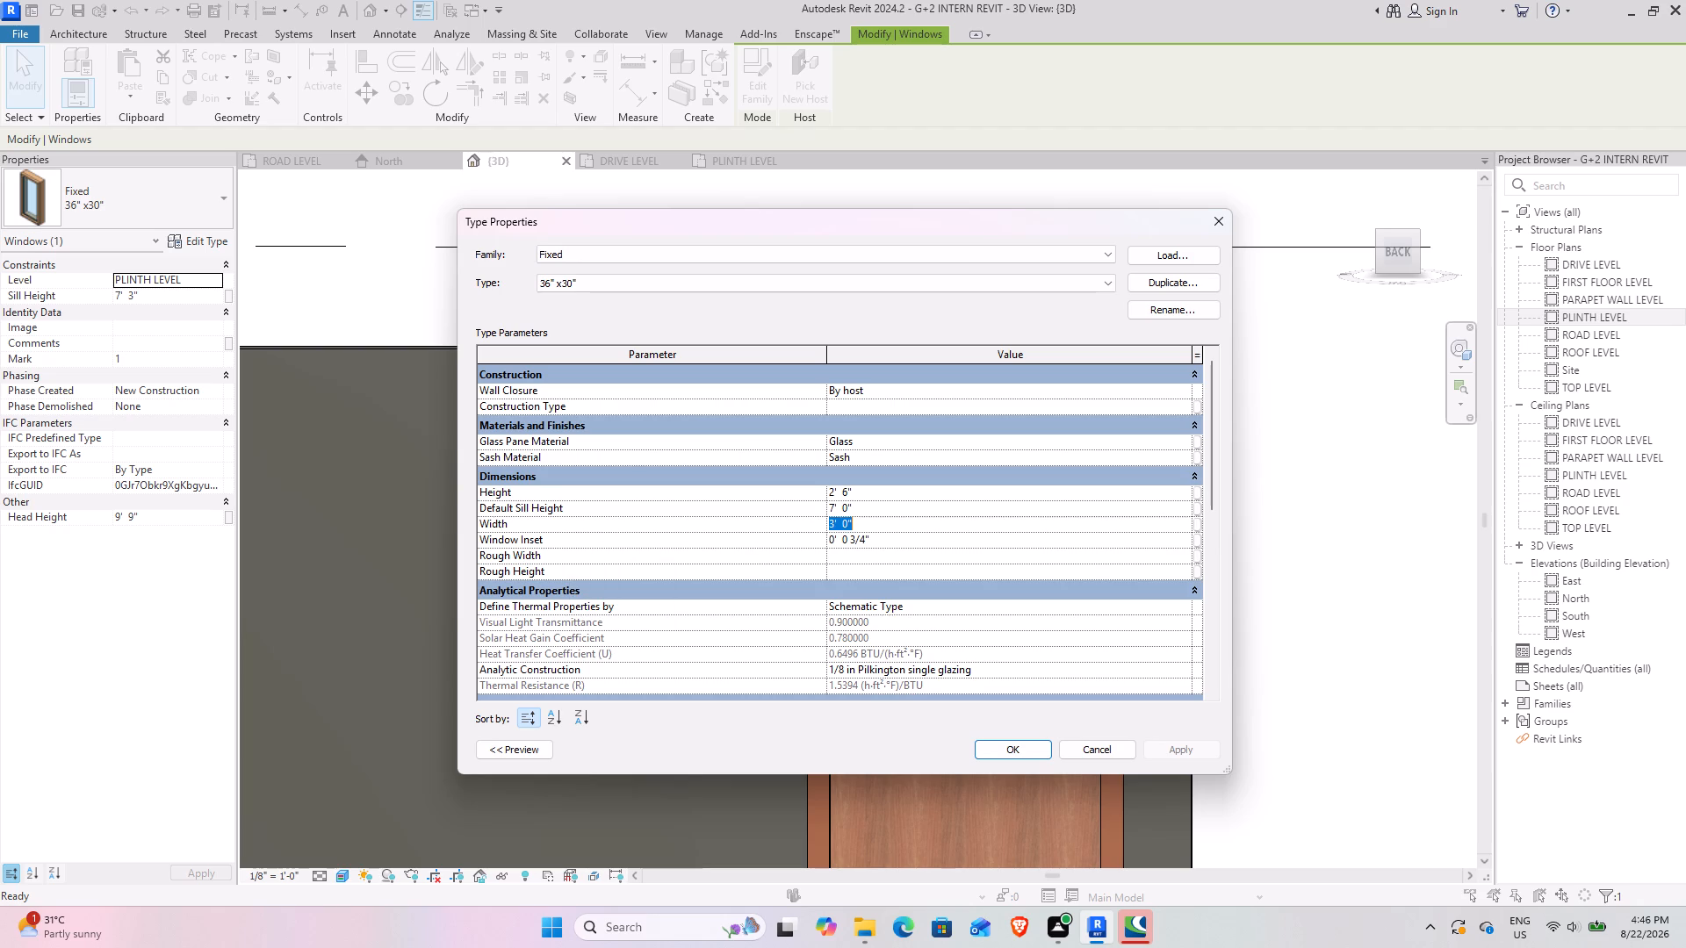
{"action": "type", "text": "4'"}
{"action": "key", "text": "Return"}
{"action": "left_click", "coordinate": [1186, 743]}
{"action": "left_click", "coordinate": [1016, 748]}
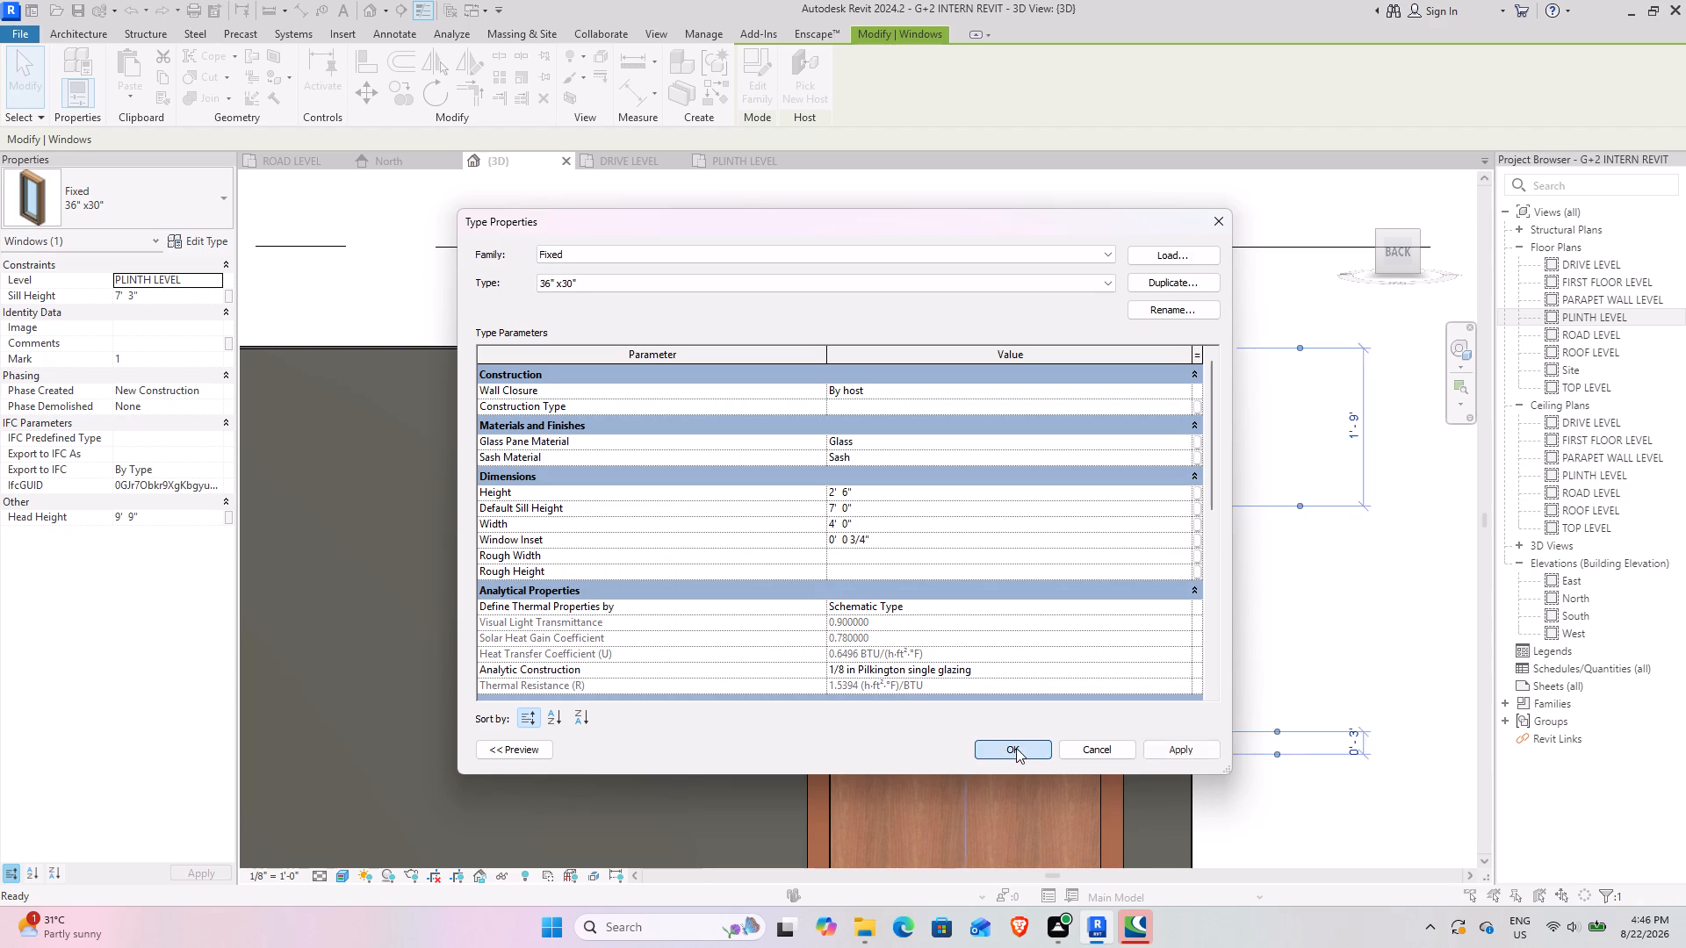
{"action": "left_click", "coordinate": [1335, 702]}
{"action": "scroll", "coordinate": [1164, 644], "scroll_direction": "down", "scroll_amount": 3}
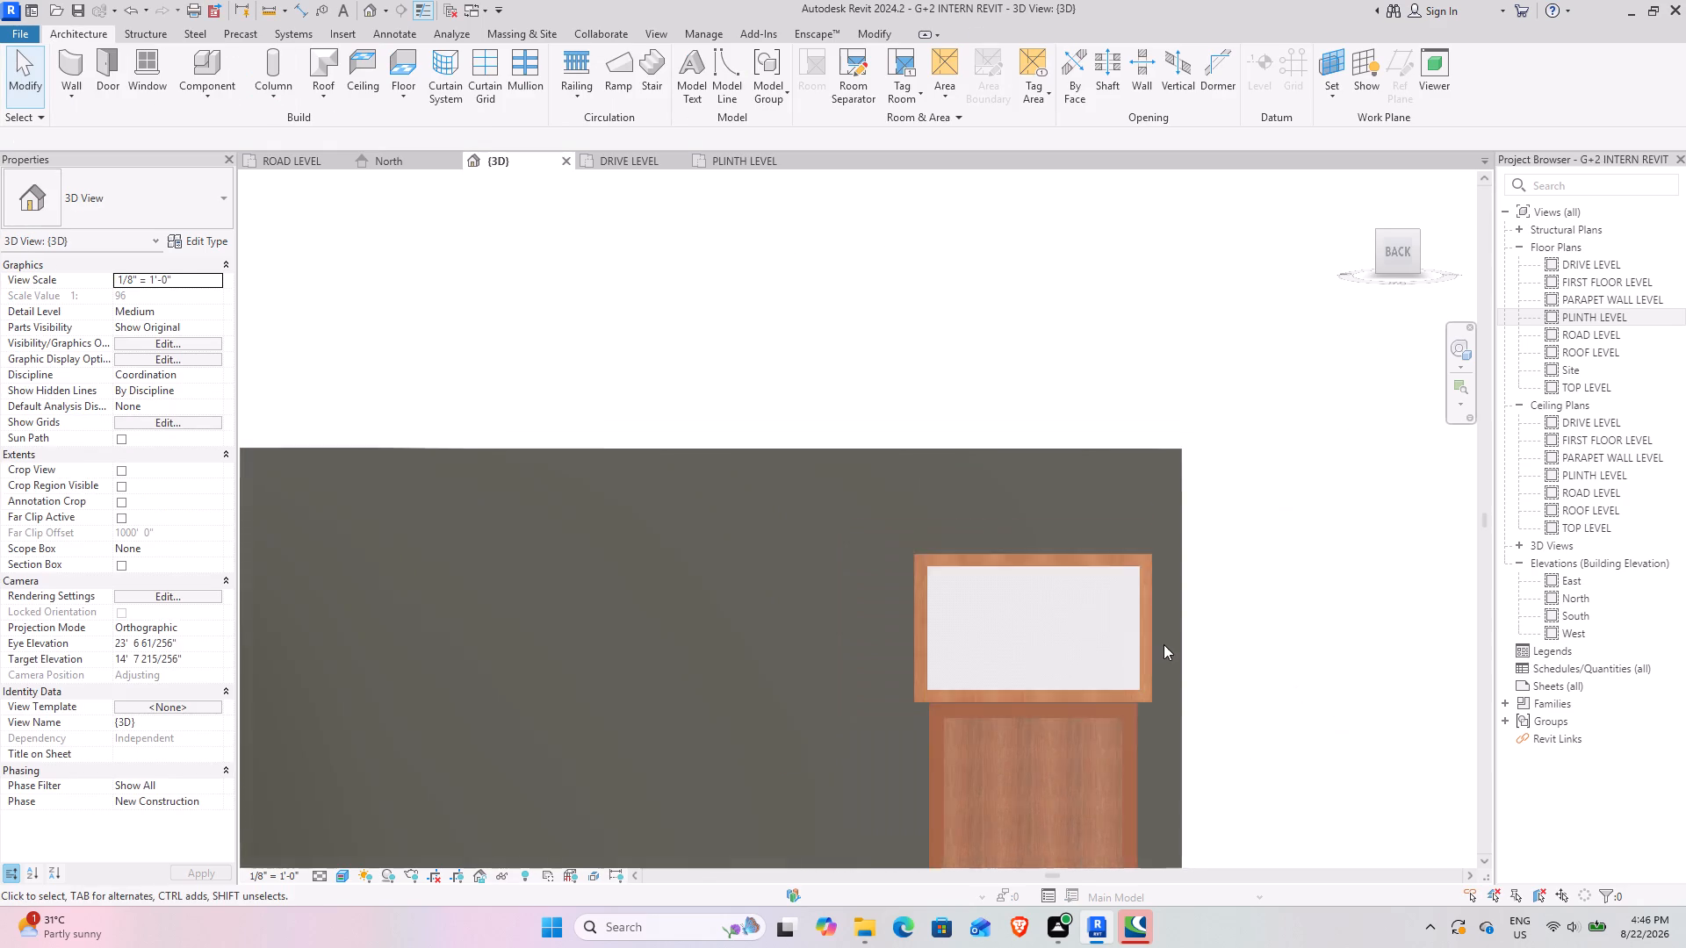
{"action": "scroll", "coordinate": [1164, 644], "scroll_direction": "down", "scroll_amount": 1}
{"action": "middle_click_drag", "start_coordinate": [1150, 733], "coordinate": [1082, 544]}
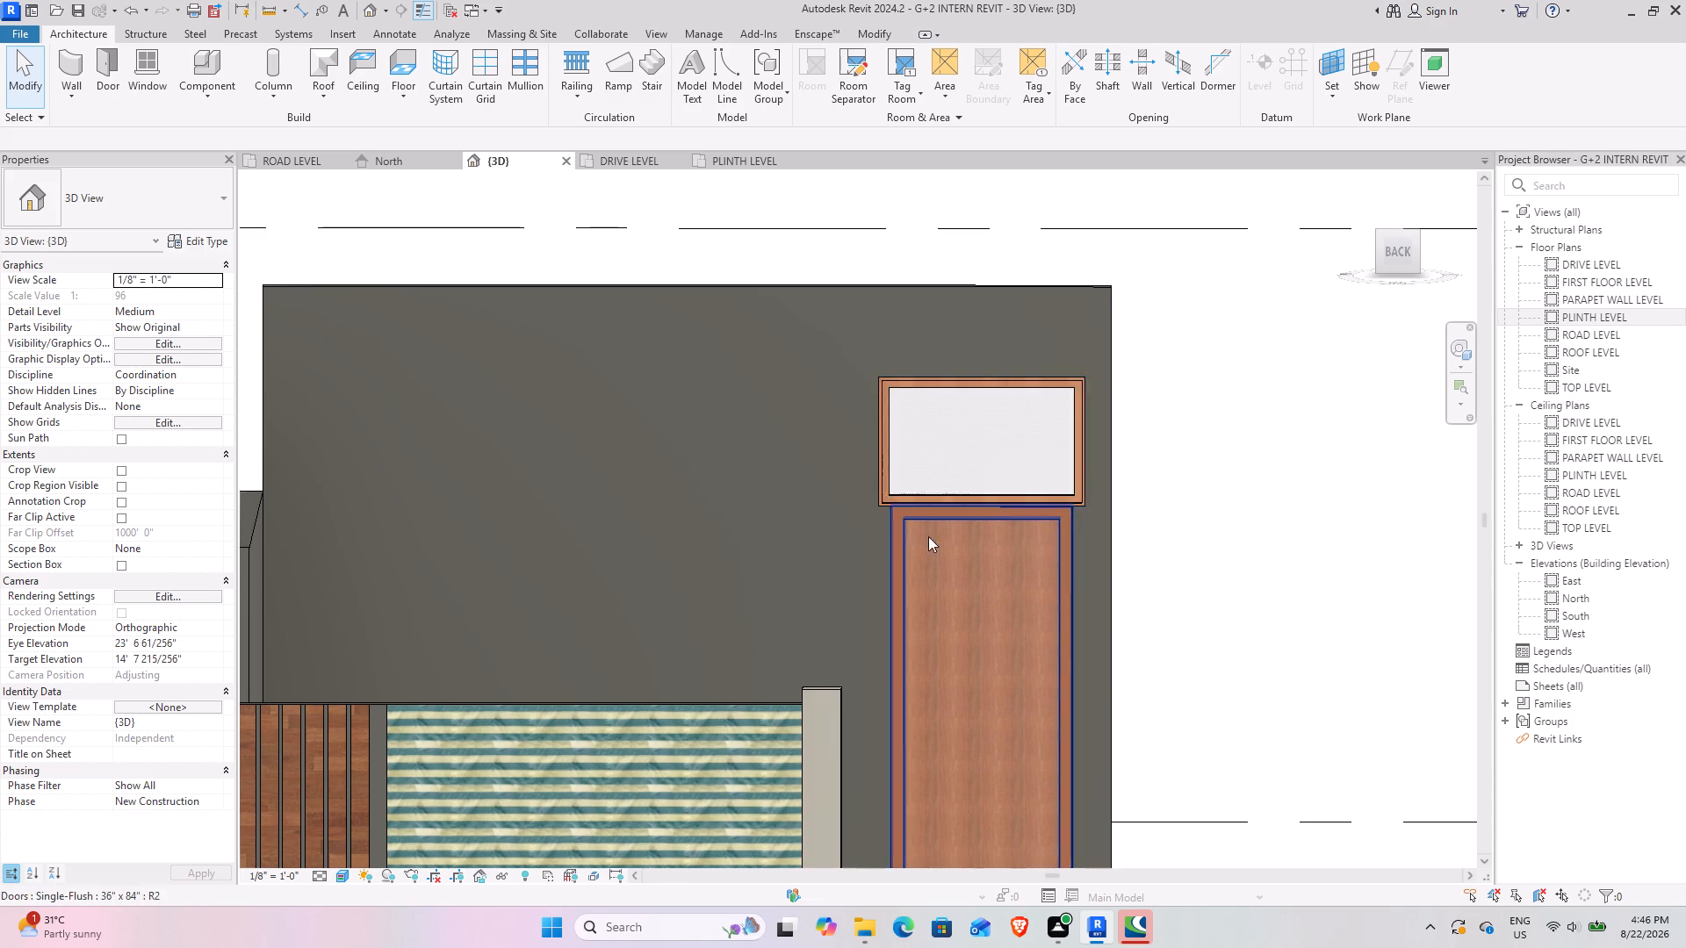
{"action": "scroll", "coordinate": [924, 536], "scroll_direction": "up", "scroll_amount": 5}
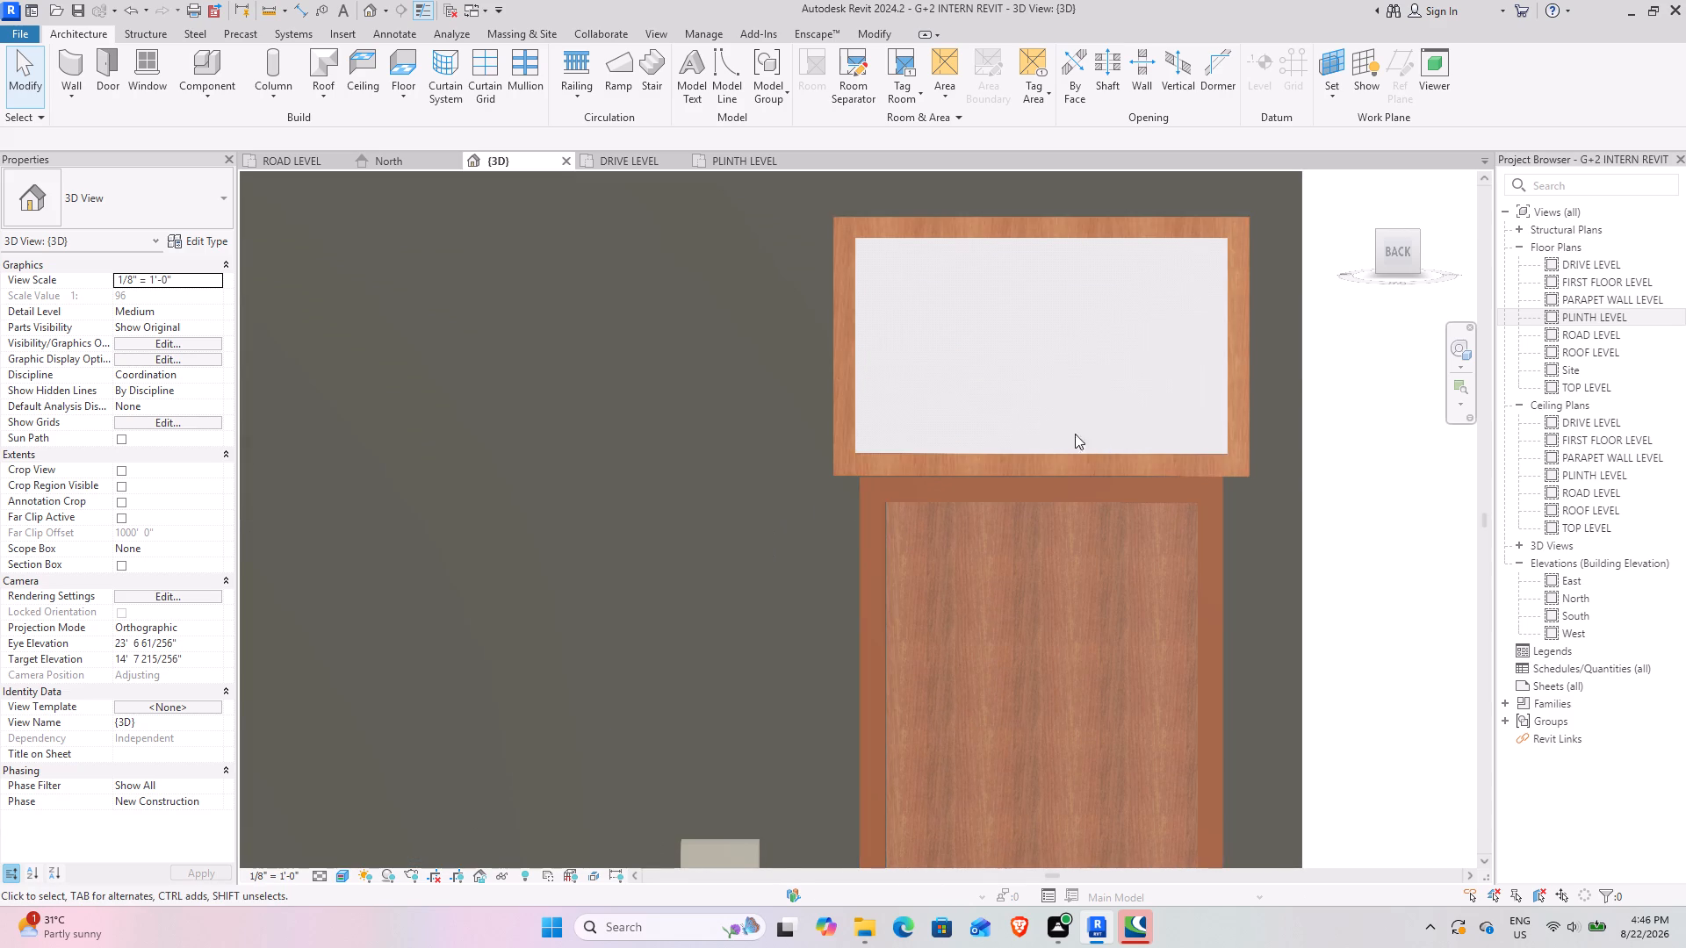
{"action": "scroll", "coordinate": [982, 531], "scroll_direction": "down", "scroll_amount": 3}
Measure the entrance door's overall width across its outer frame edges with an aligned dimension, without placing it.
{"action": "left_click", "coordinate": [298, 4]}
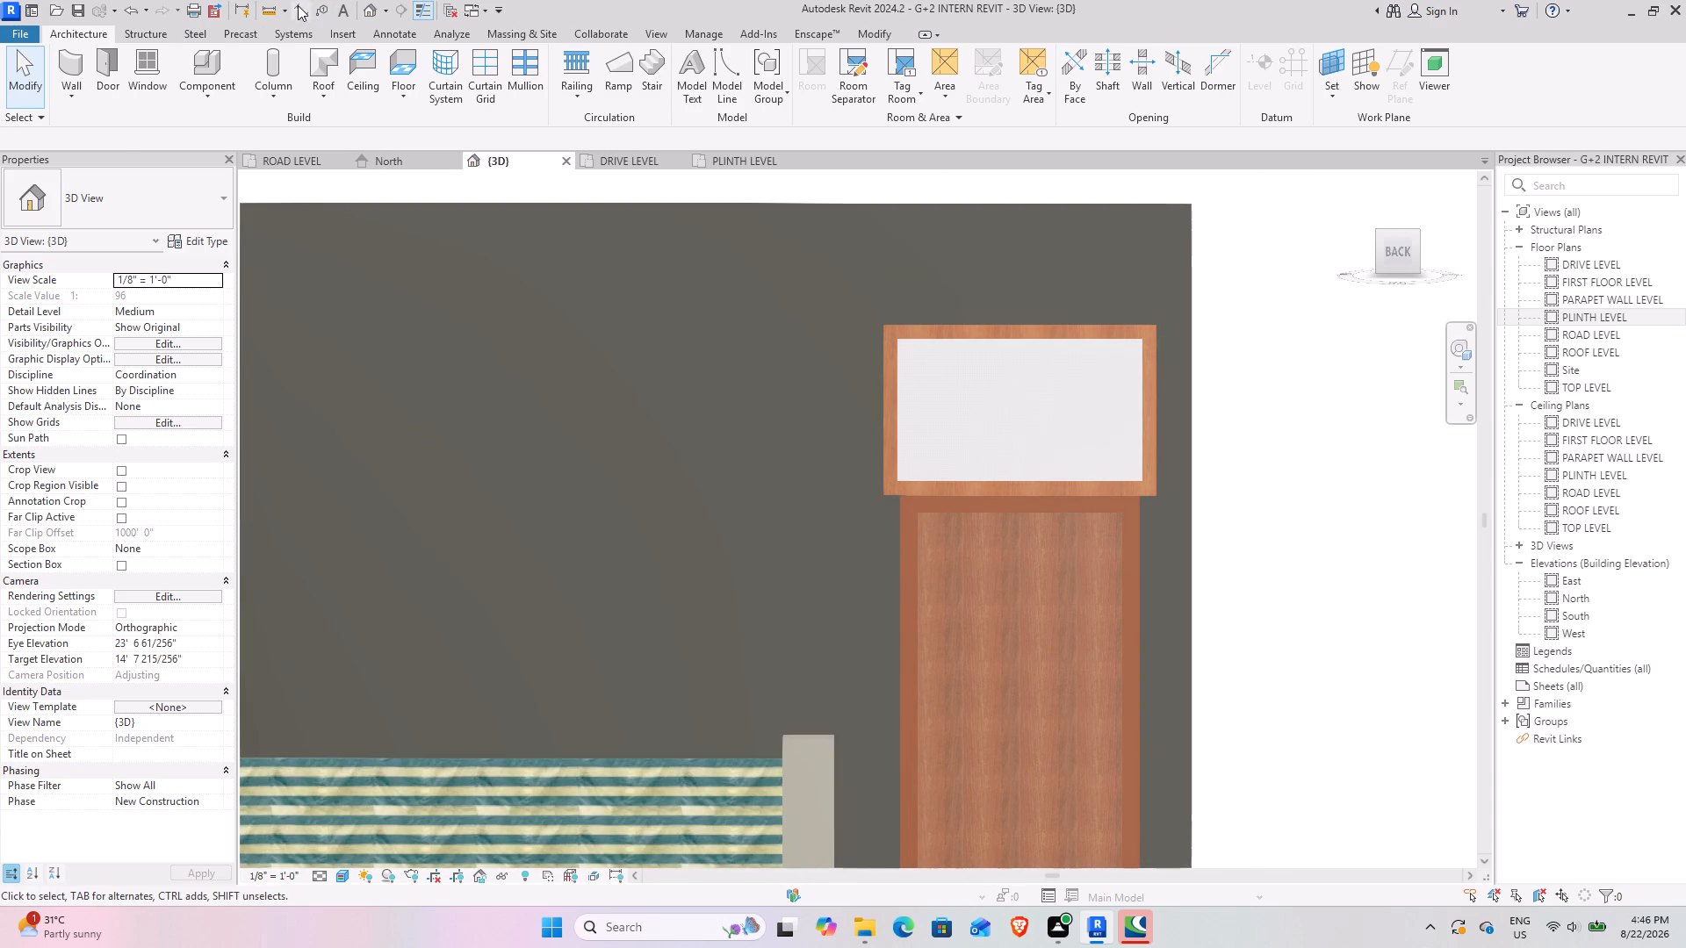
{"action": "left_click", "coordinate": [900, 542]}
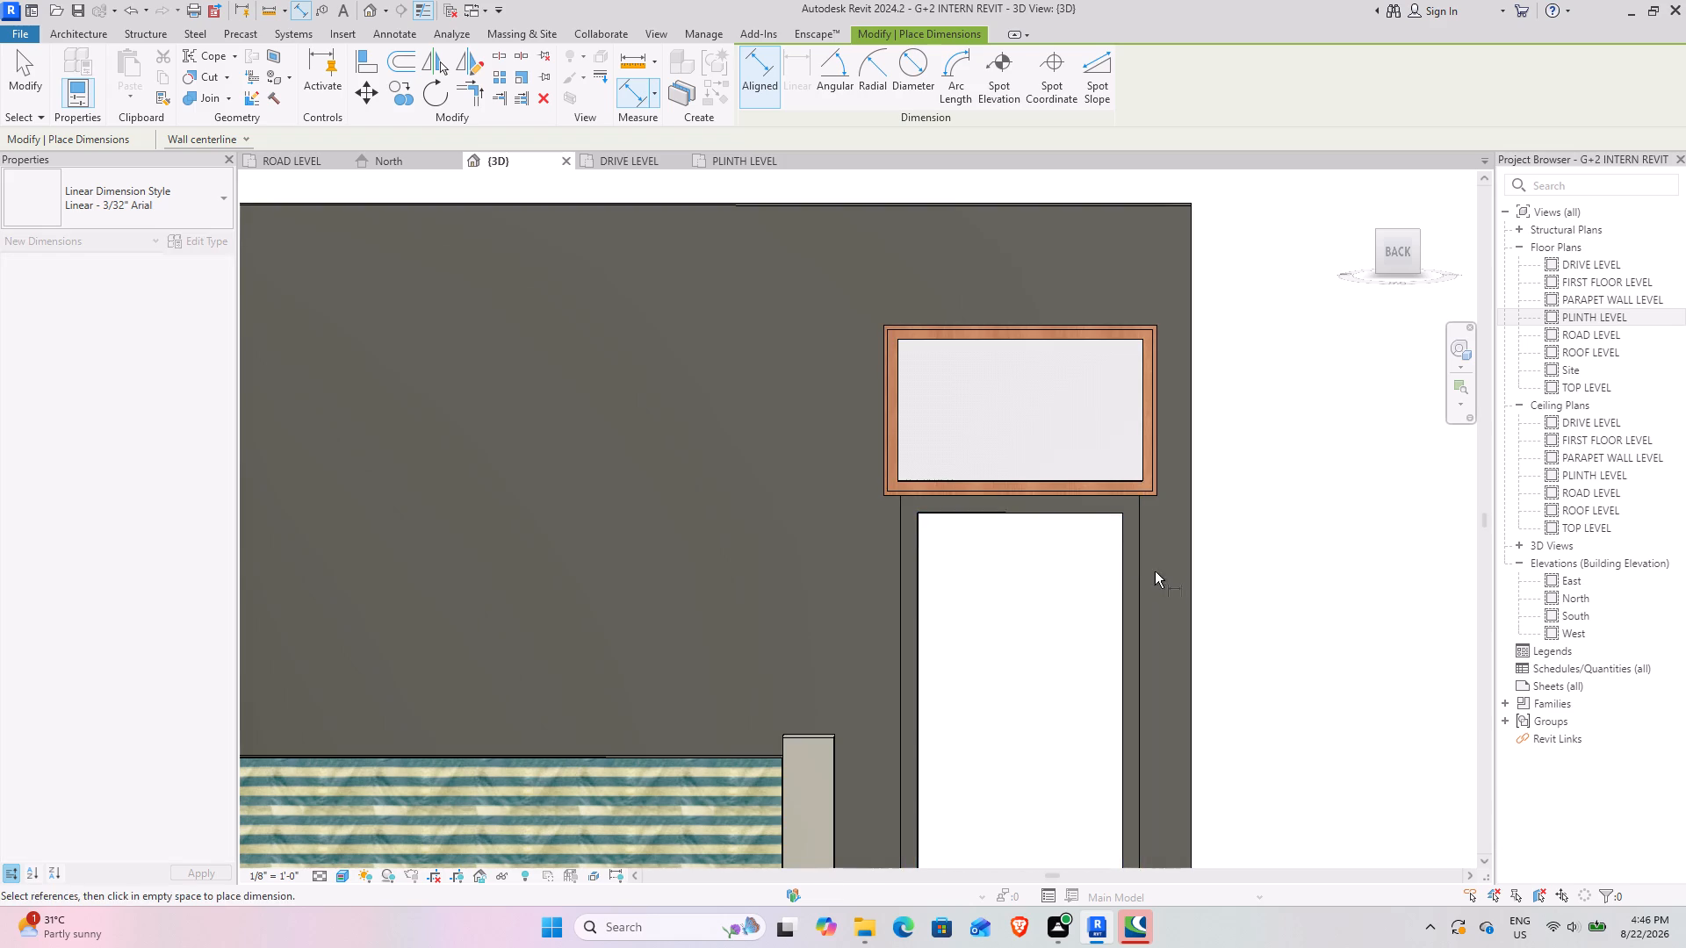
{"action": "left_click", "coordinate": [1140, 564]}
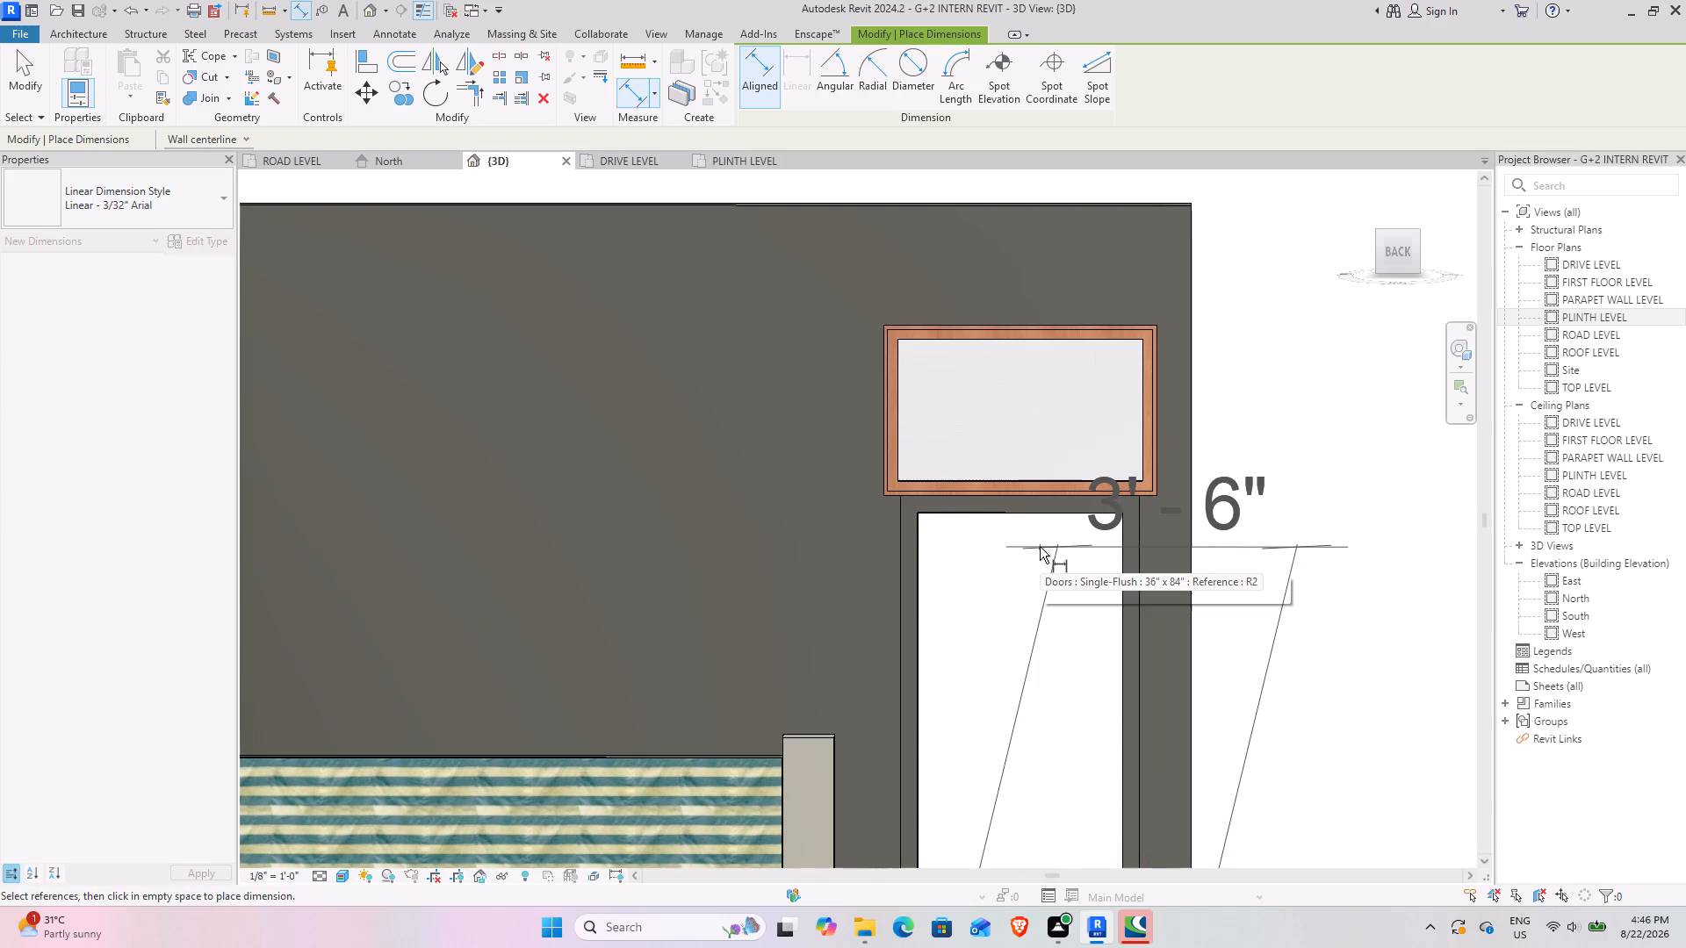
{"action": "key", "text": "Escape"}
{"action": "key", "text": "Escape"}
{"action": "key", "text": "Escape"}
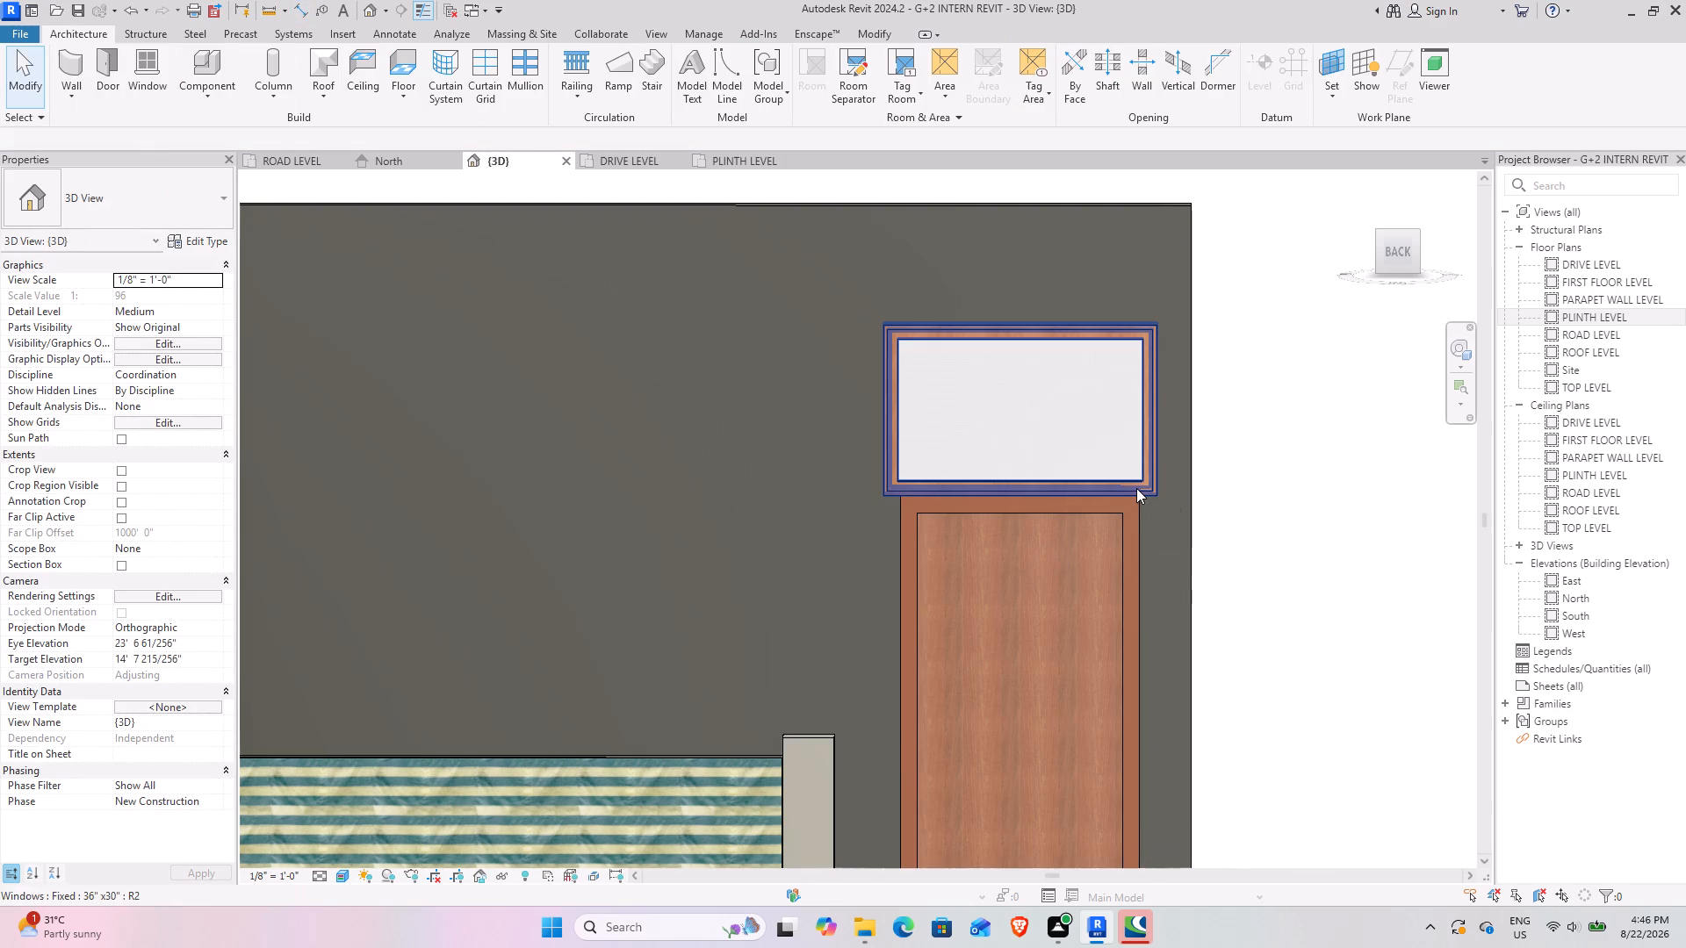
Set the width of the 36" x30" Fixed window type to 3' 6" and check its alignment with the door frame.
{"action": "left_click", "coordinate": [1136, 488]}
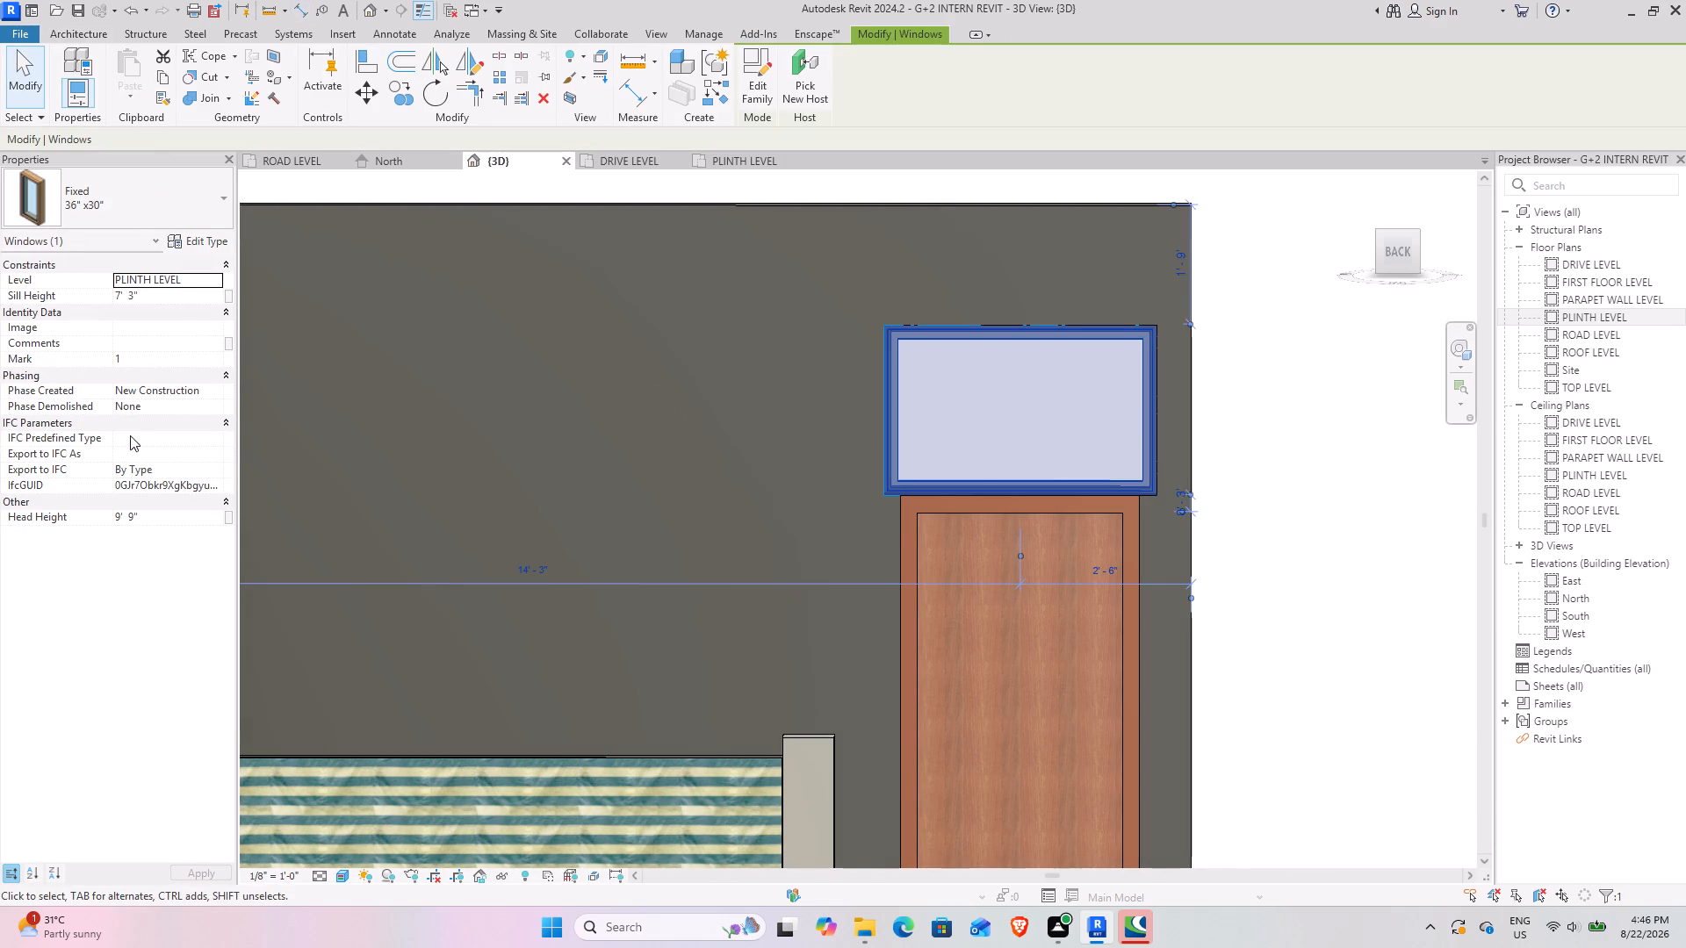
{"action": "left_click", "coordinate": [203, 233]}
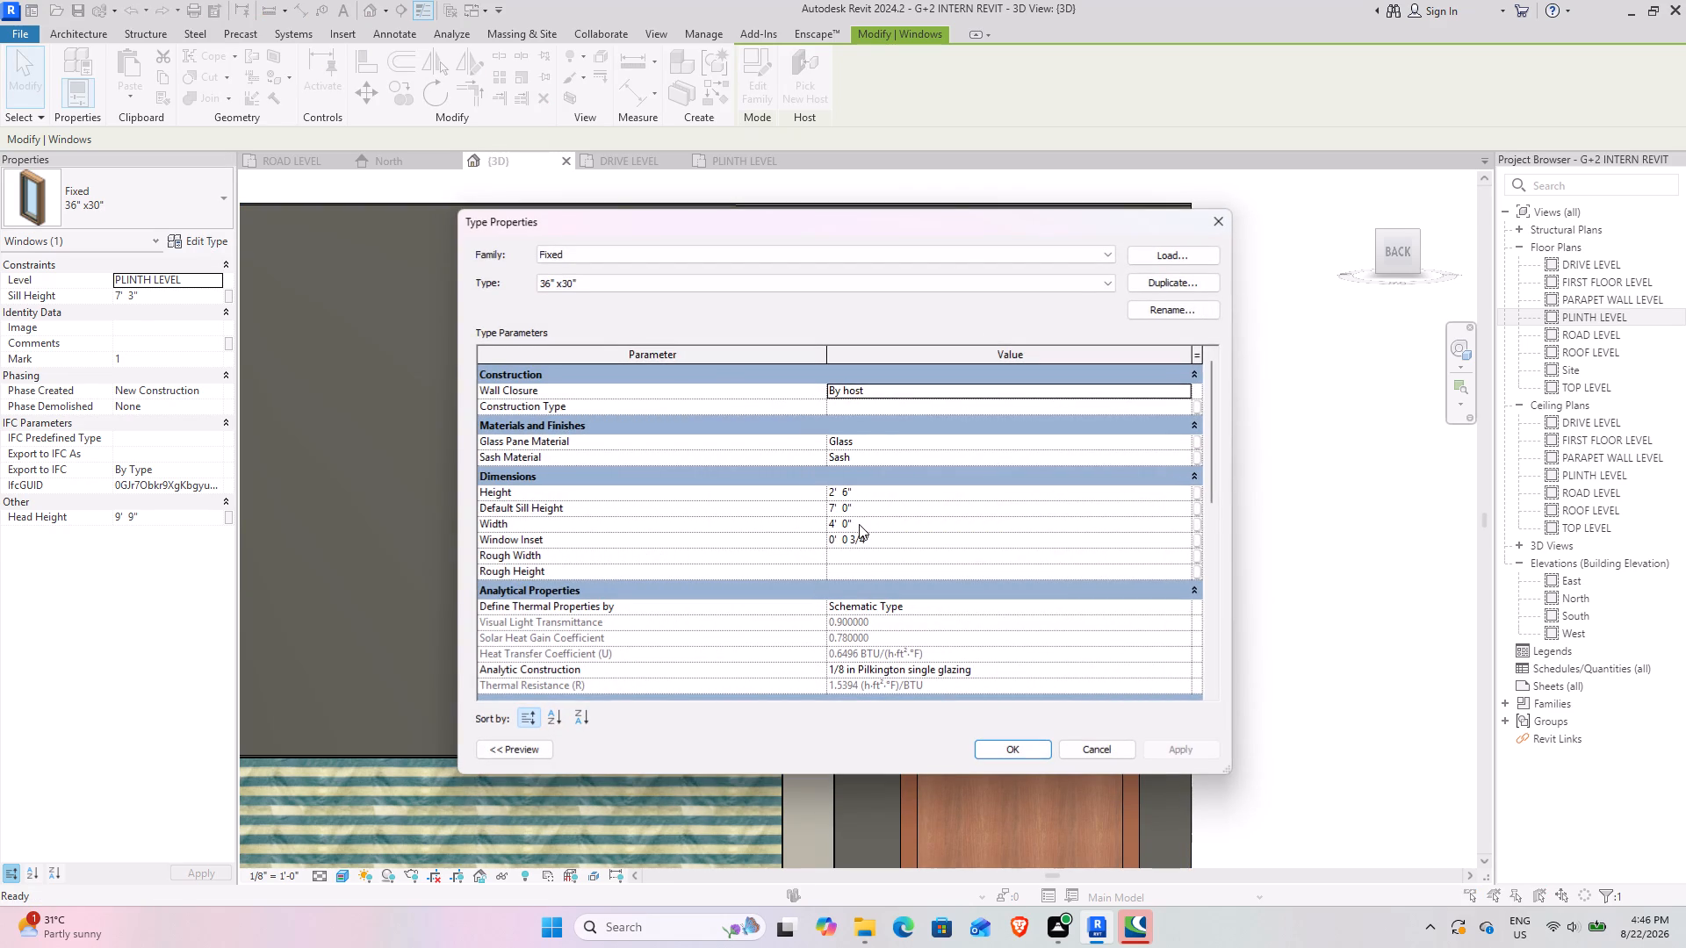
{"action": "left_click", "coordinate": [859, 524]}
{"action": "left_click_drag", "start_coordinate": [855, 524], "coordinate": [752, 540]}
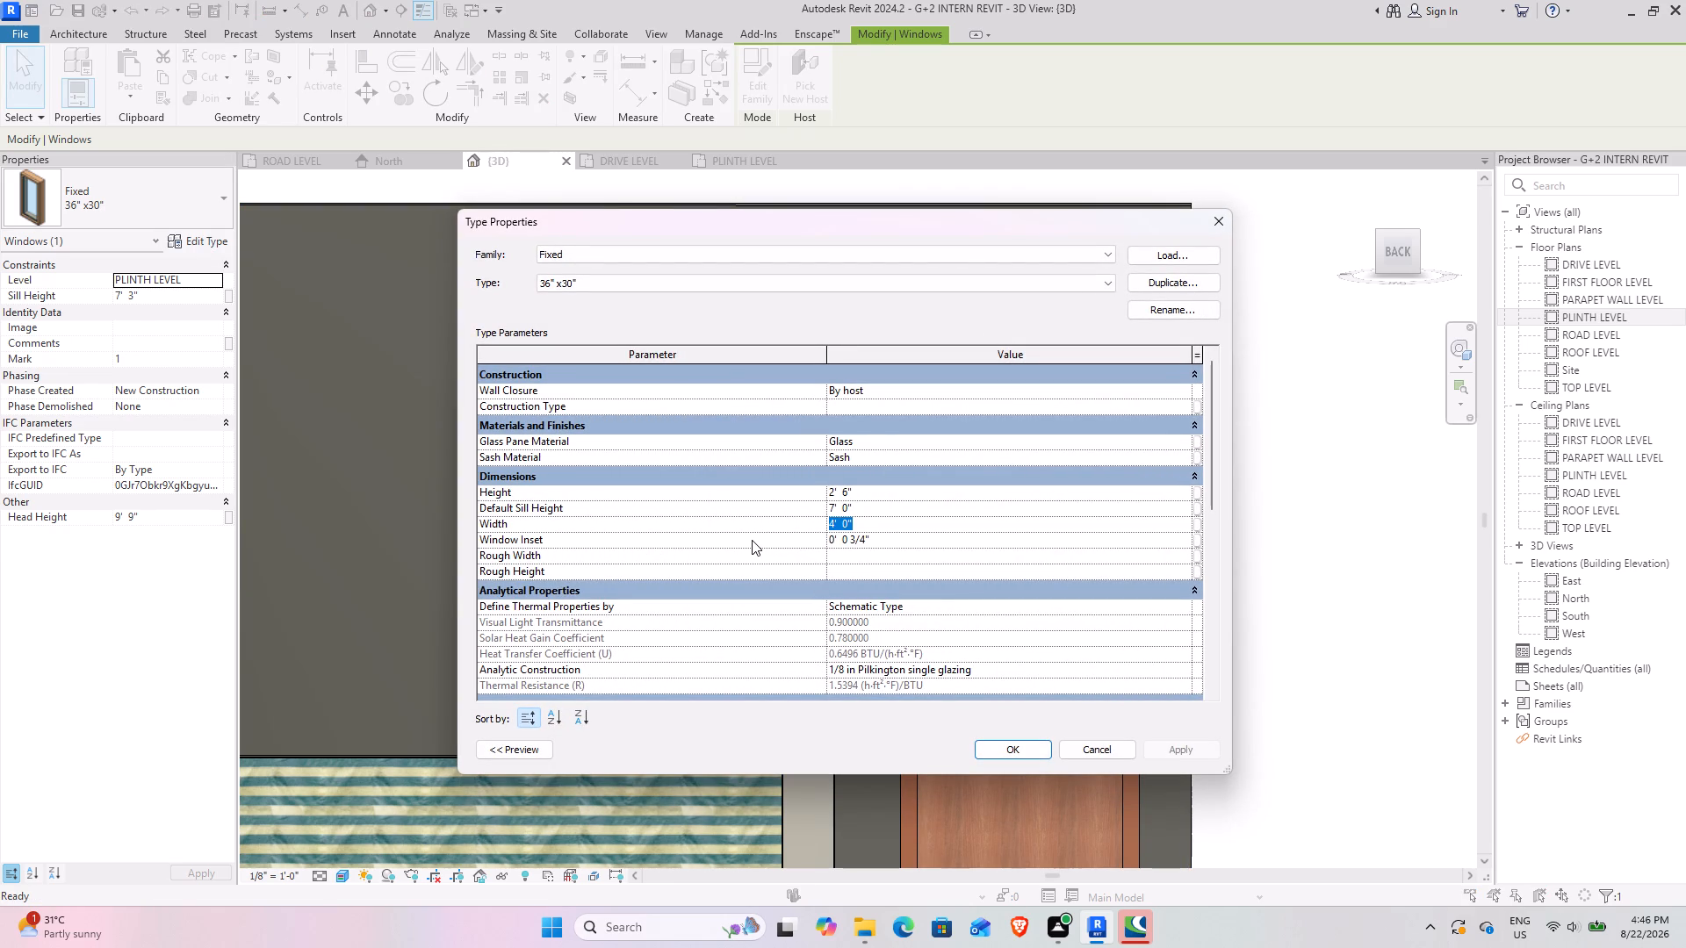
{"action": "type", "text": "3'6"}
{"action": "key", "text": "Return"}
{"action": "left_click", "coordinate": [1189, 759]}
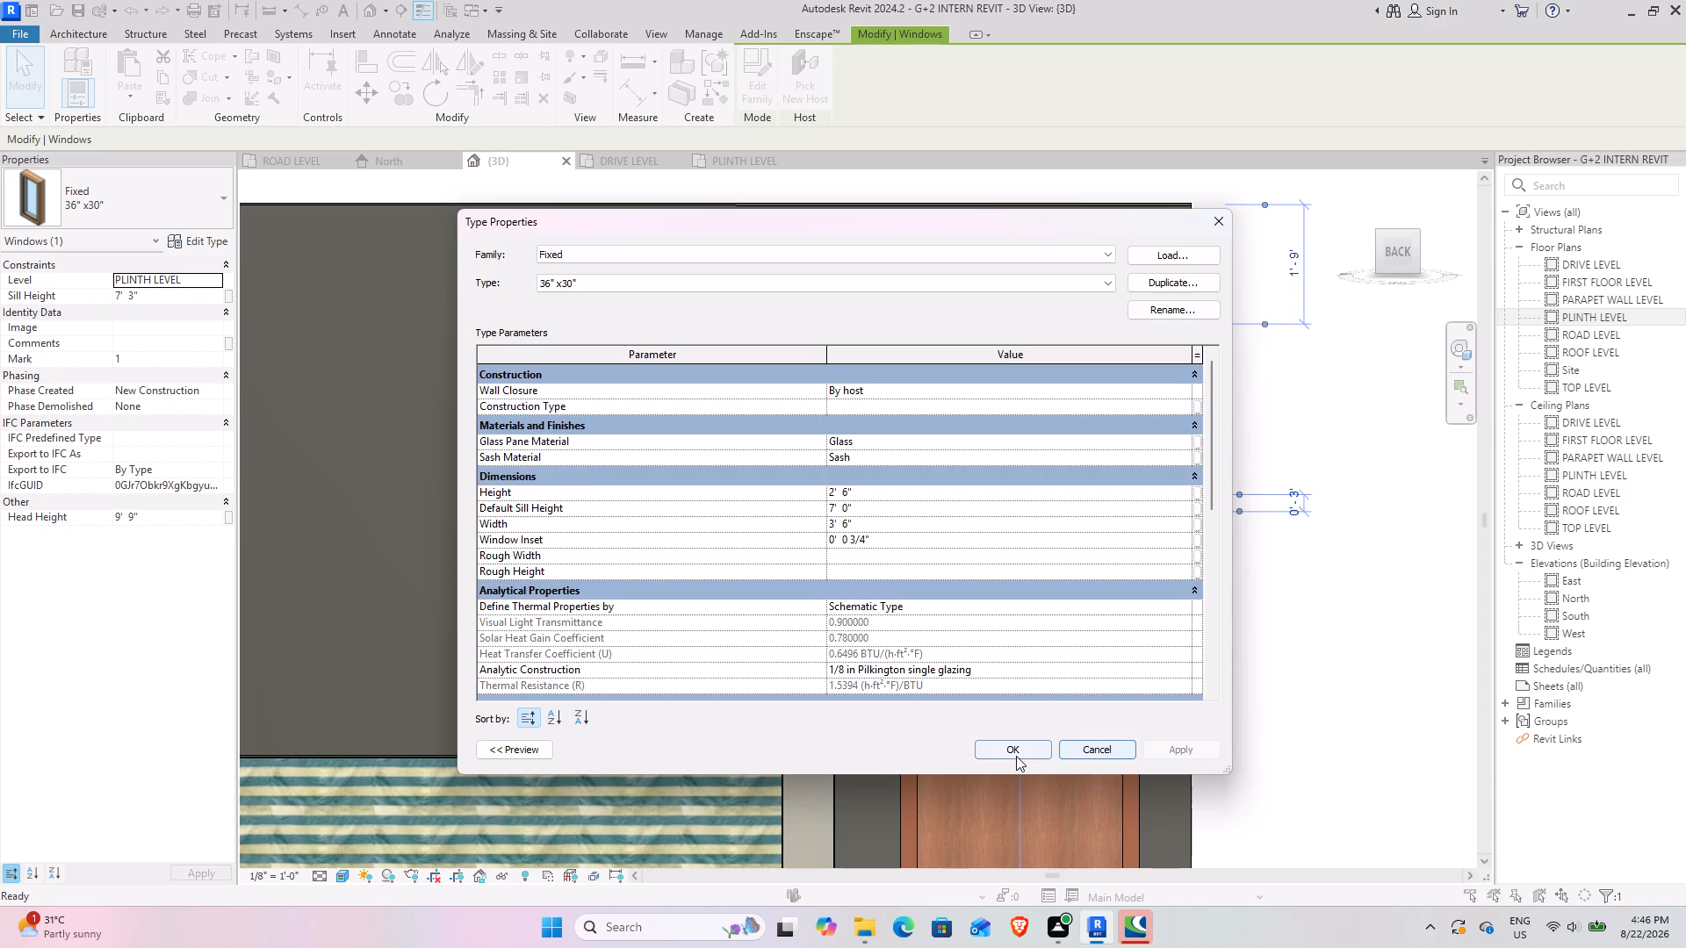
{"action": "left_click", "coordinate": [1016, 756]}
{"action": "left_click", "coordinate": [1312, 471]}
{"action": "scroll", "coordinate": [1002, 490], "scroll_direction": "up", "scroll_amount": 2}
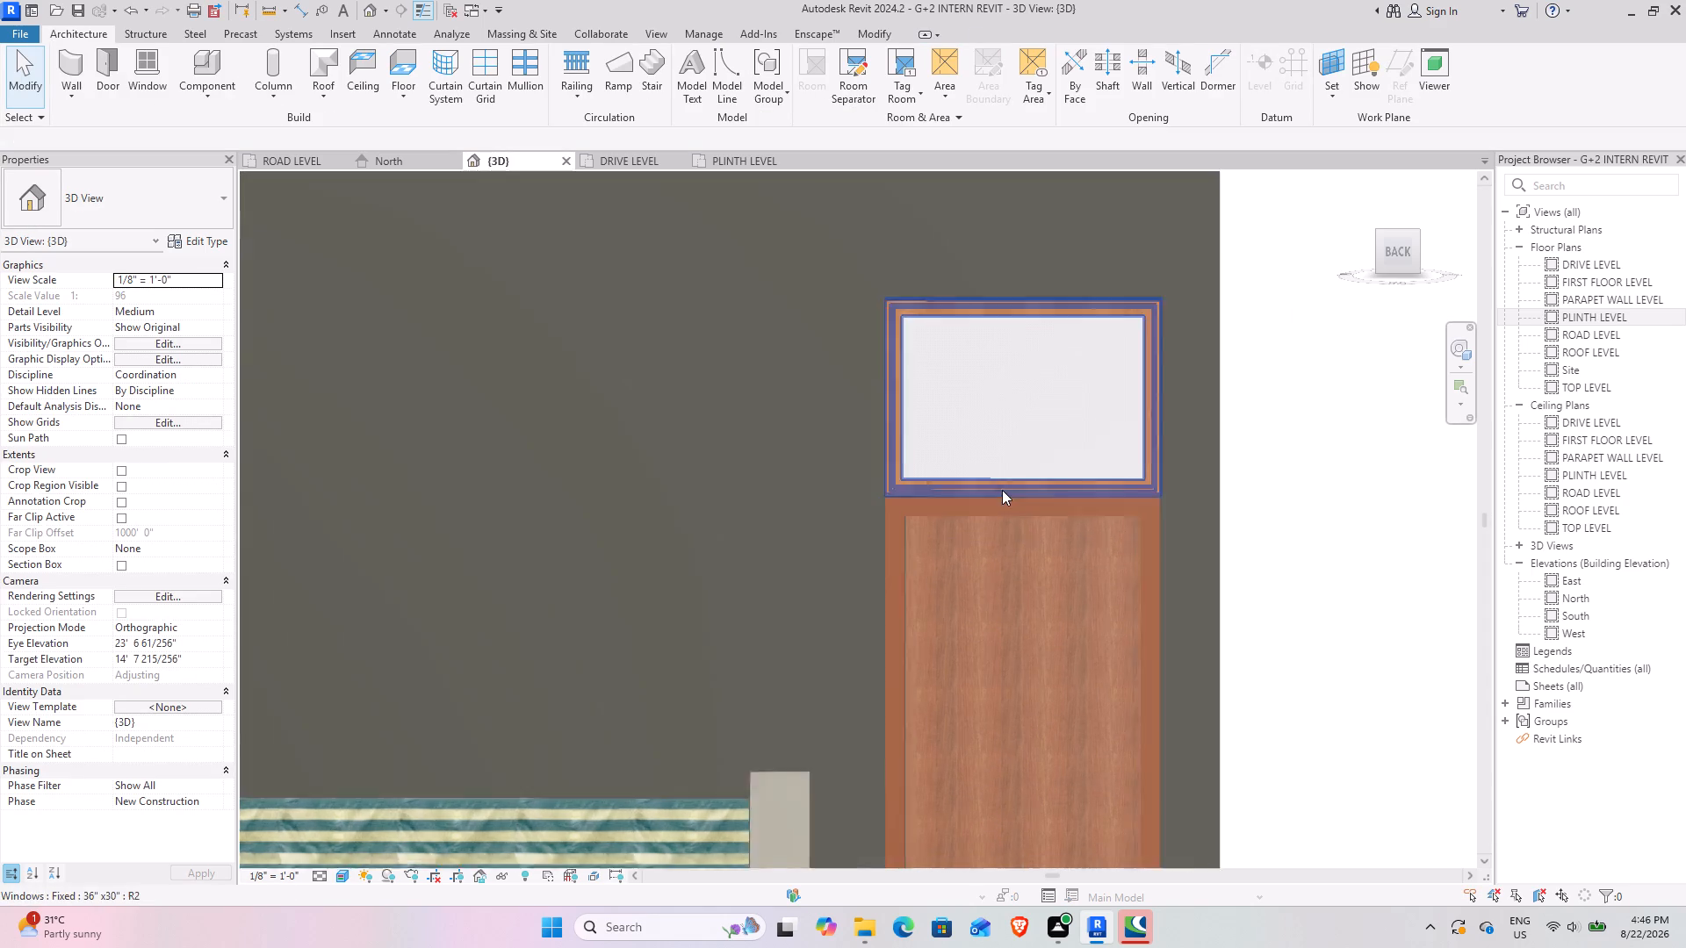
{"action": "scroll", "coordinate": [1002, 490], "scroll_direction": "up", "scroll_amount": 1}
{"action": "scroll", "coordinate": [1070, 637], "scroll_direction": "down", "scroll_amount": 4}
{"action": "middle_click_drag", "start_coordinate": [1128, 646], "coordinate": [1013, 470]}
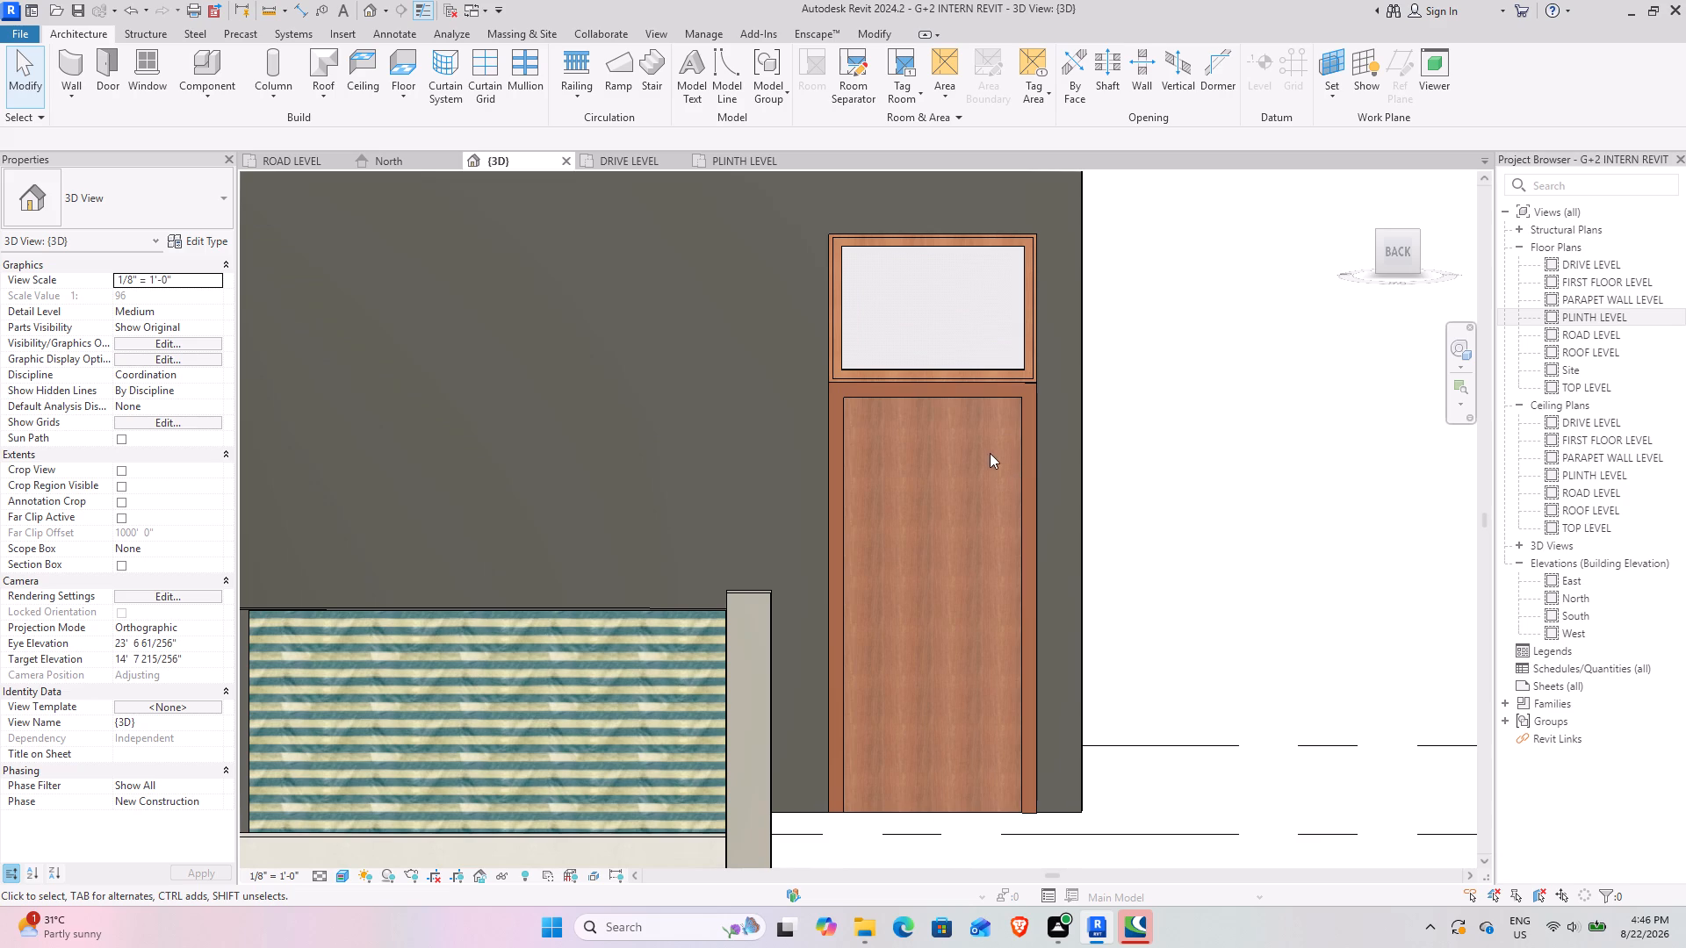
{"action": "scroll", "coordinate": [976, 428], "scroll_direction": "down", "scroll_amount": 4}
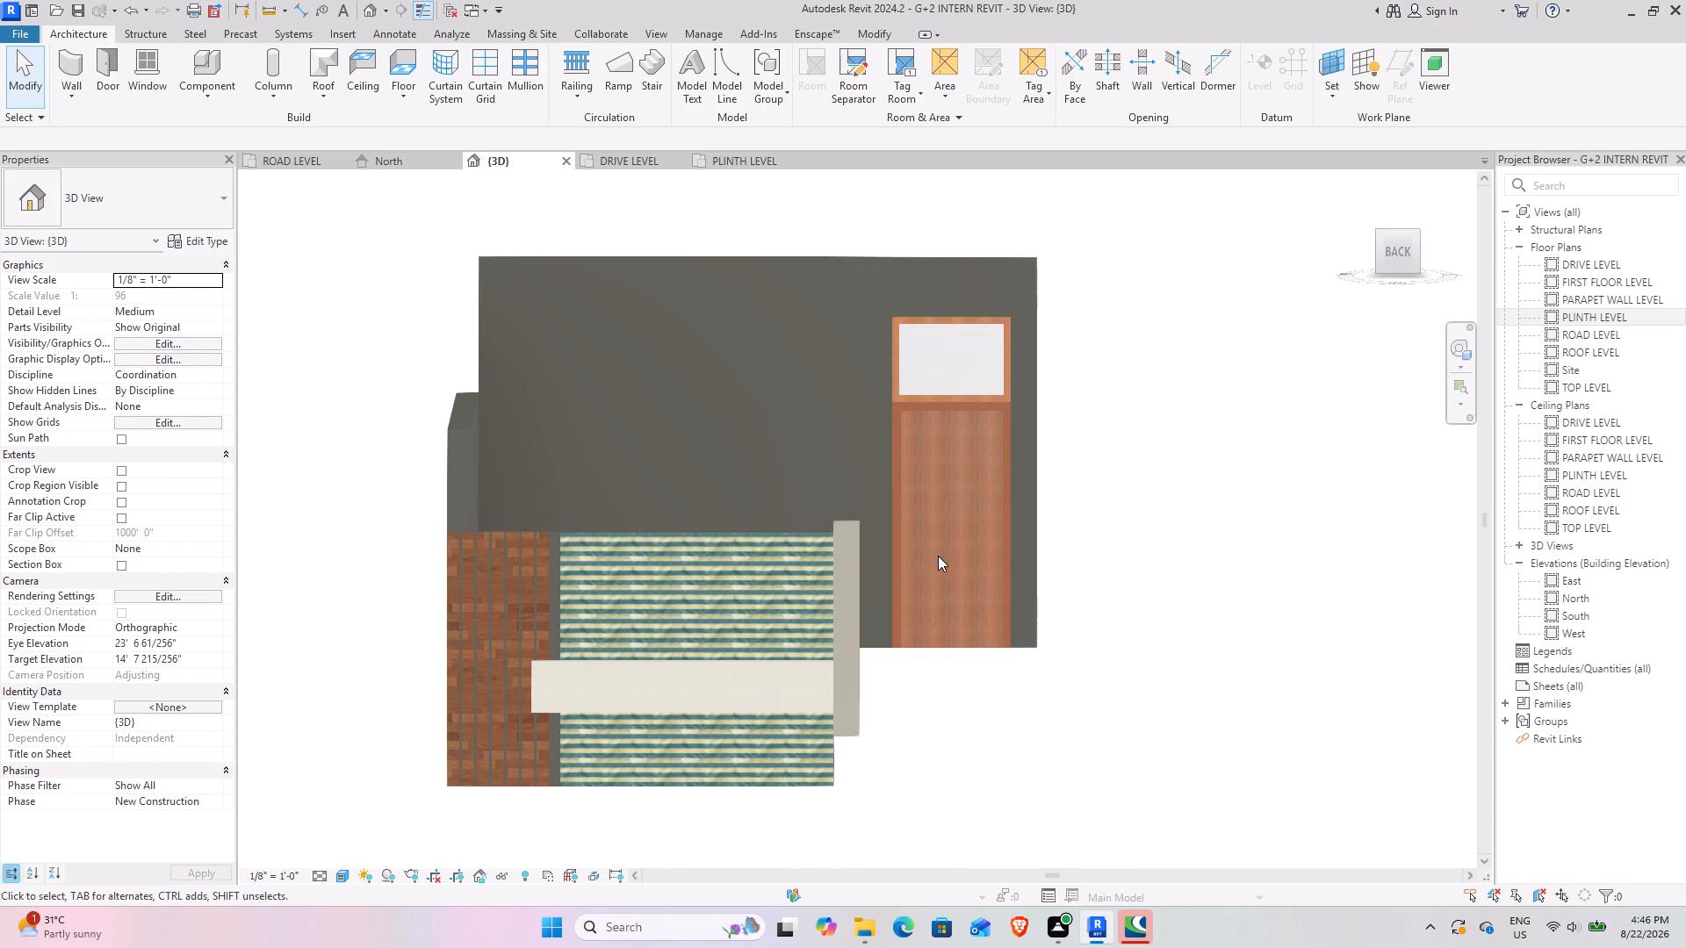
Examine the entrance door, the window above it and the surrounding walls in 3D, returning to the straight back view.
{"action": "middle_click", "coordinate": [924, 572], "text": "shift"}
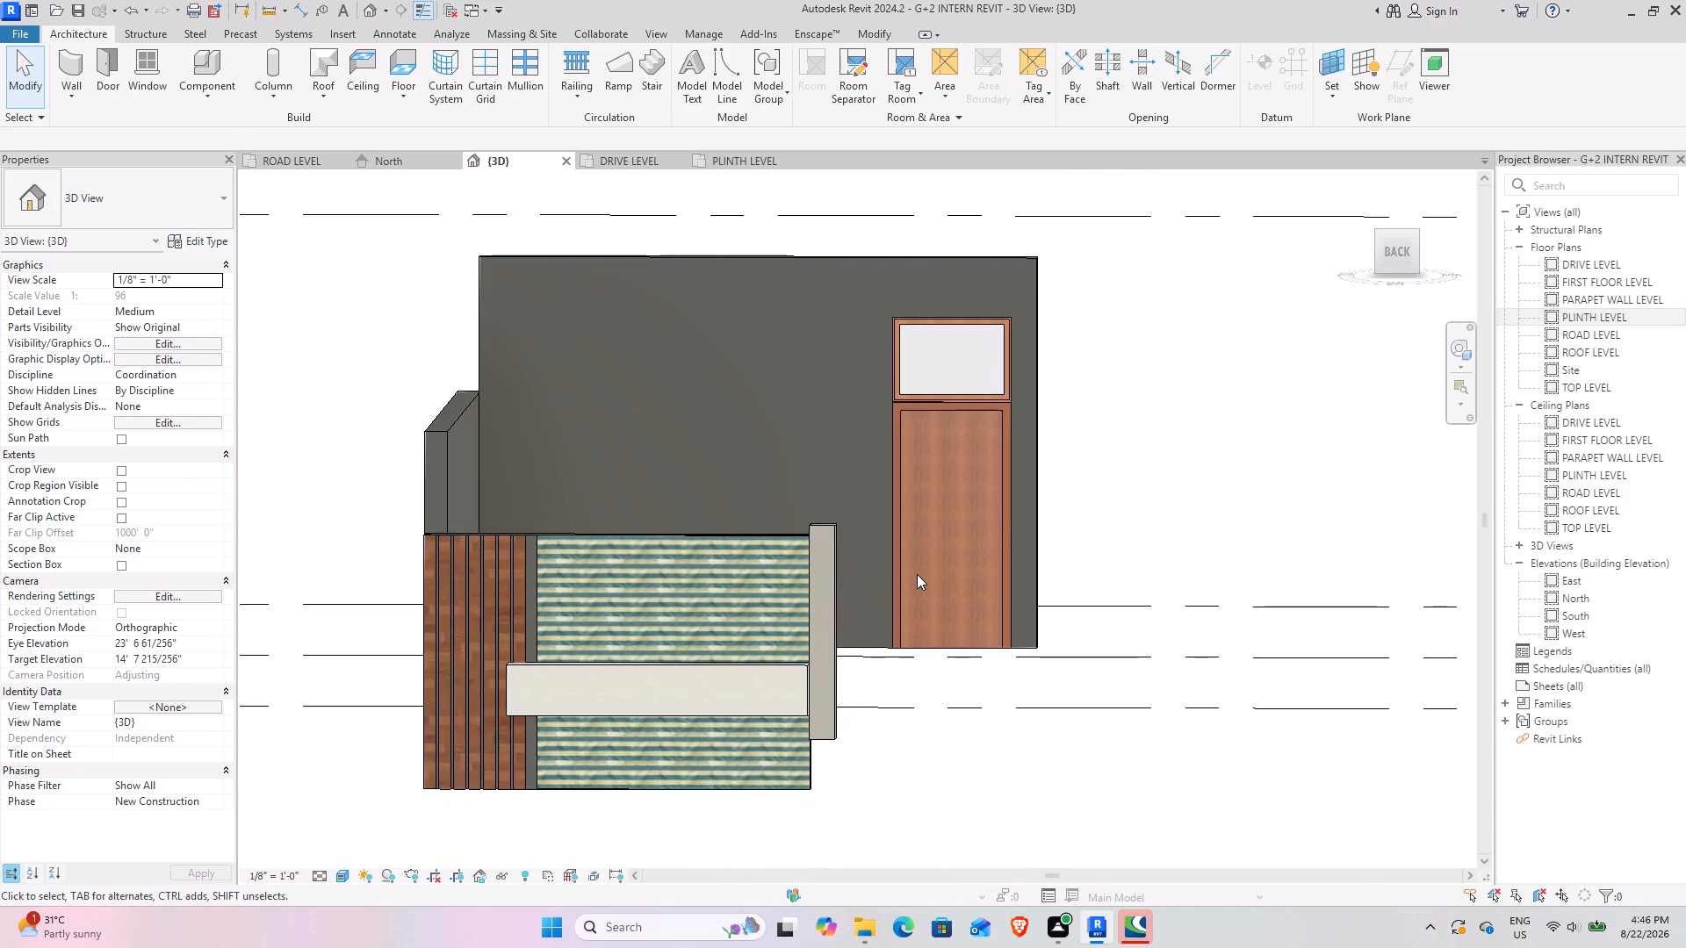
{"action": "scroll", "coordinate": [909, 546], "scroll_direction": "down", "scroll_amount": 4}
{"action": "middle_click_drag", "start_coordinate": [881, 548], "coordinate": [573, 608], "text": "shift"}
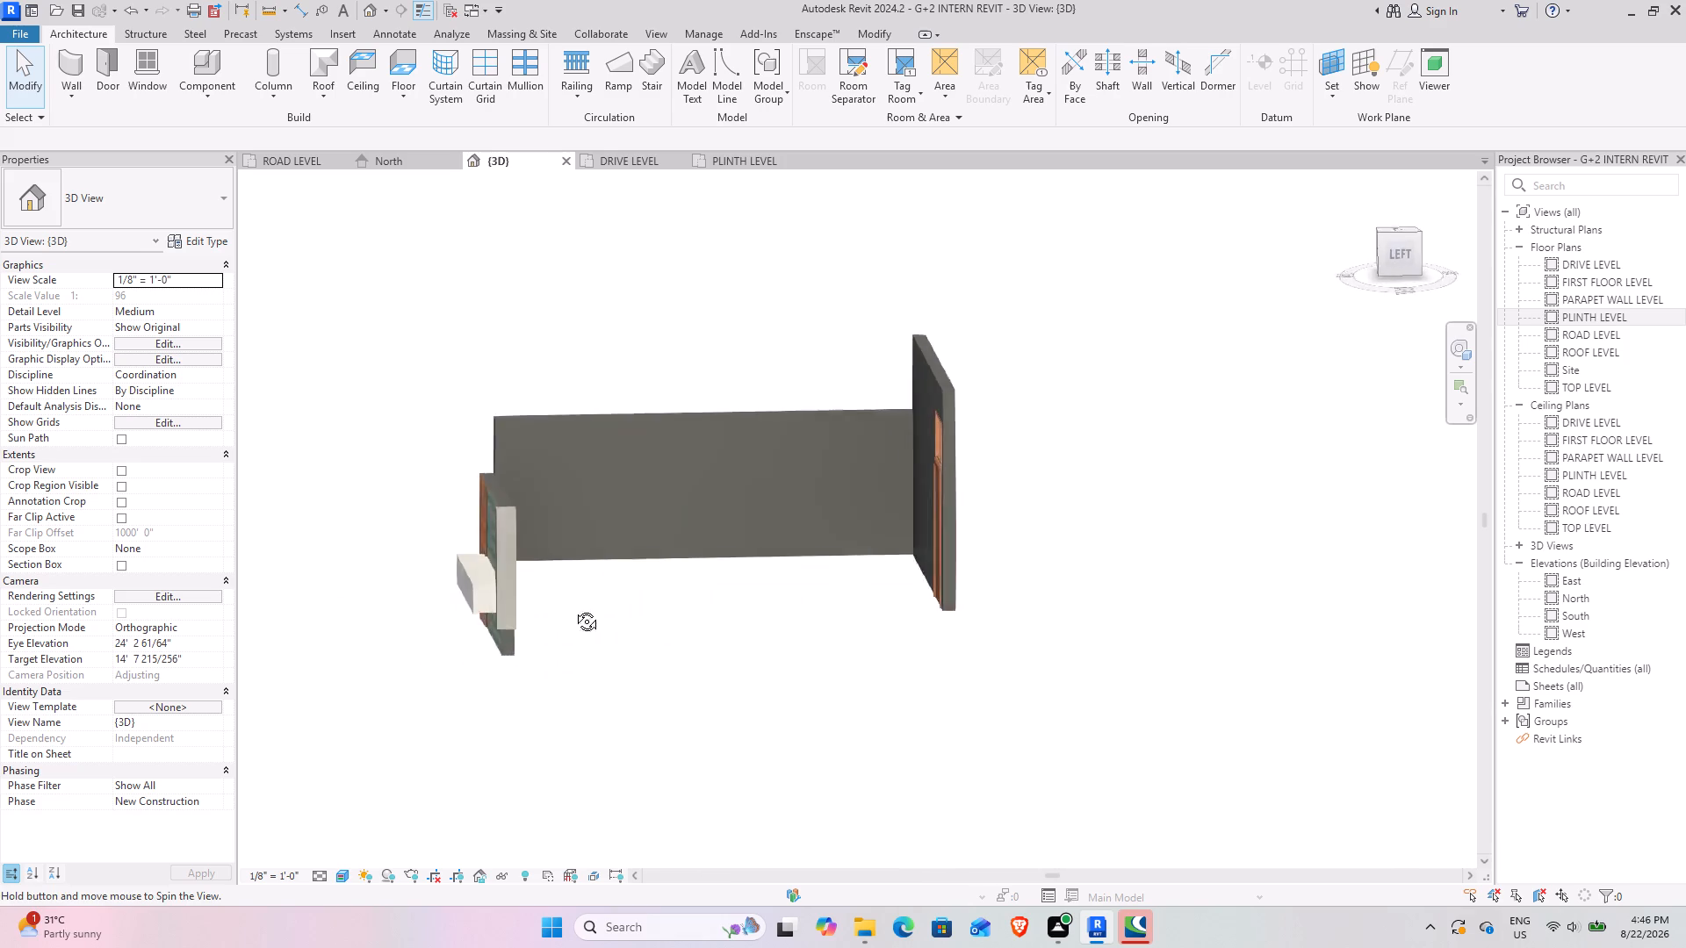
{"action": "middle_click_drag", "start_coordinate": [573, 608], "coordinate": [917, 669], "text": "shift"}
{"action": "middle_click_drag", "start_coordinate": [868, 630], "coordinate": [795, 486]}
{"action": "middle_click_drag", "start_coordinate": [821, 518], "coordinate": [731, 438], "text": "shift"}
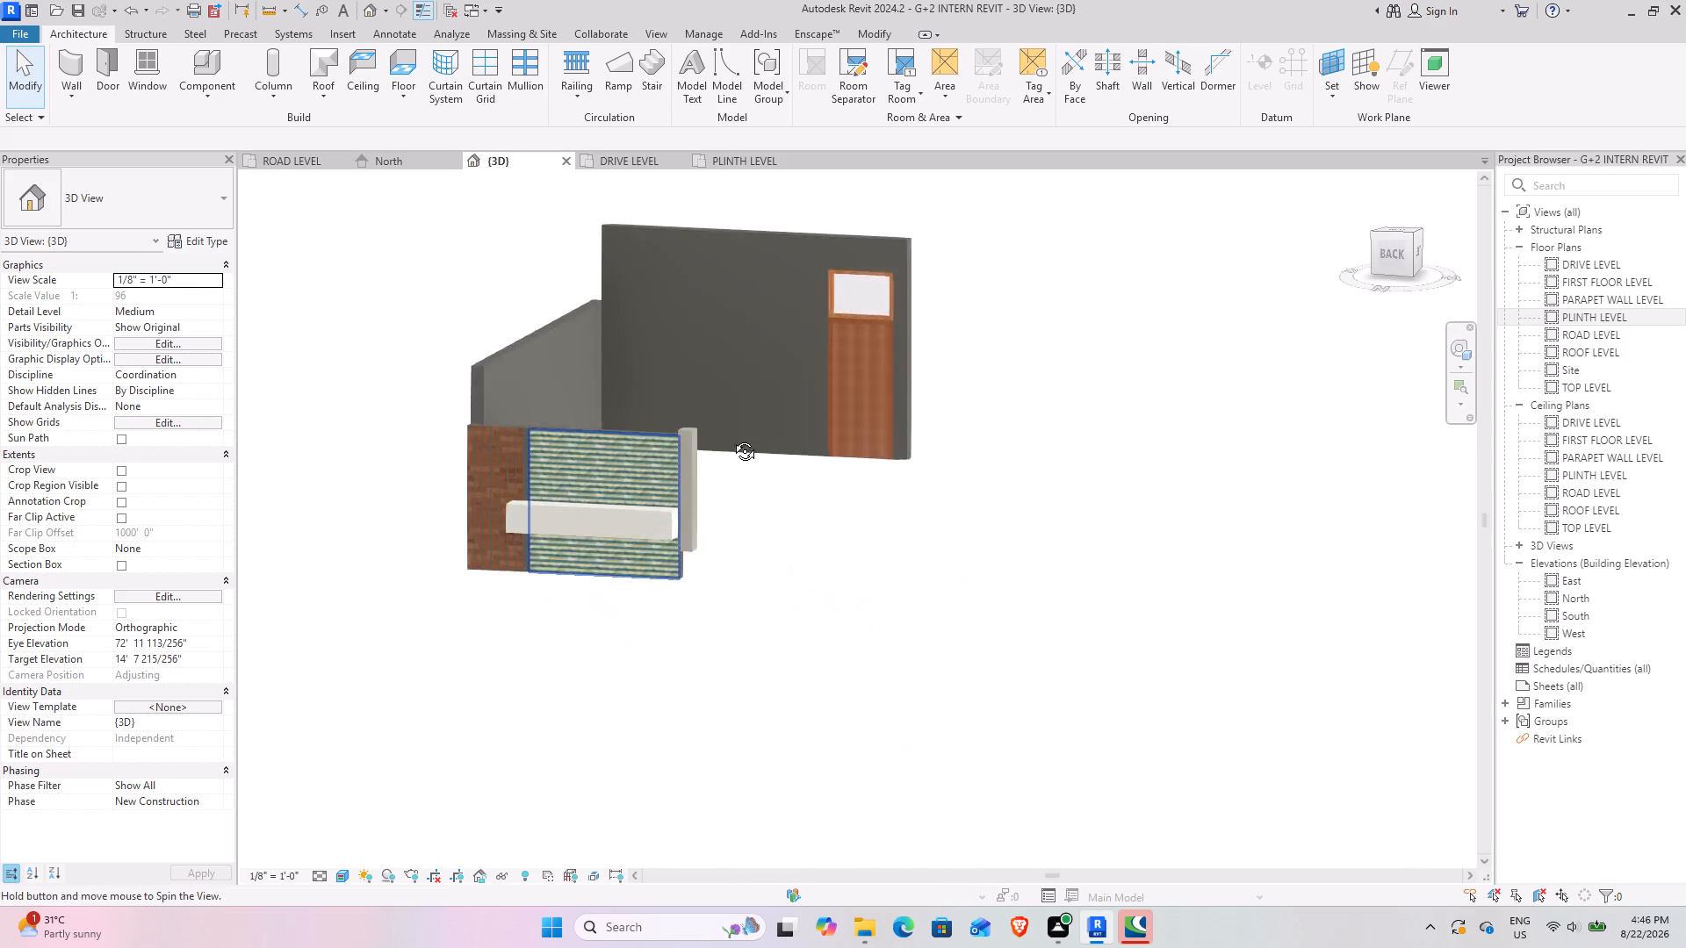
{"action": "middle_click_drag", "start_coordinate": [731, 438], "coordinate": [732, 437], "text": "shift"}
{"action": "scroll", "coordinate": [734, 437], "scroll_direction": "up", "scroll_amount": 1}
{"action": "scroll", "coordinate": [643, 436], "scroll_direction": "up", "scroll_amount": 3}
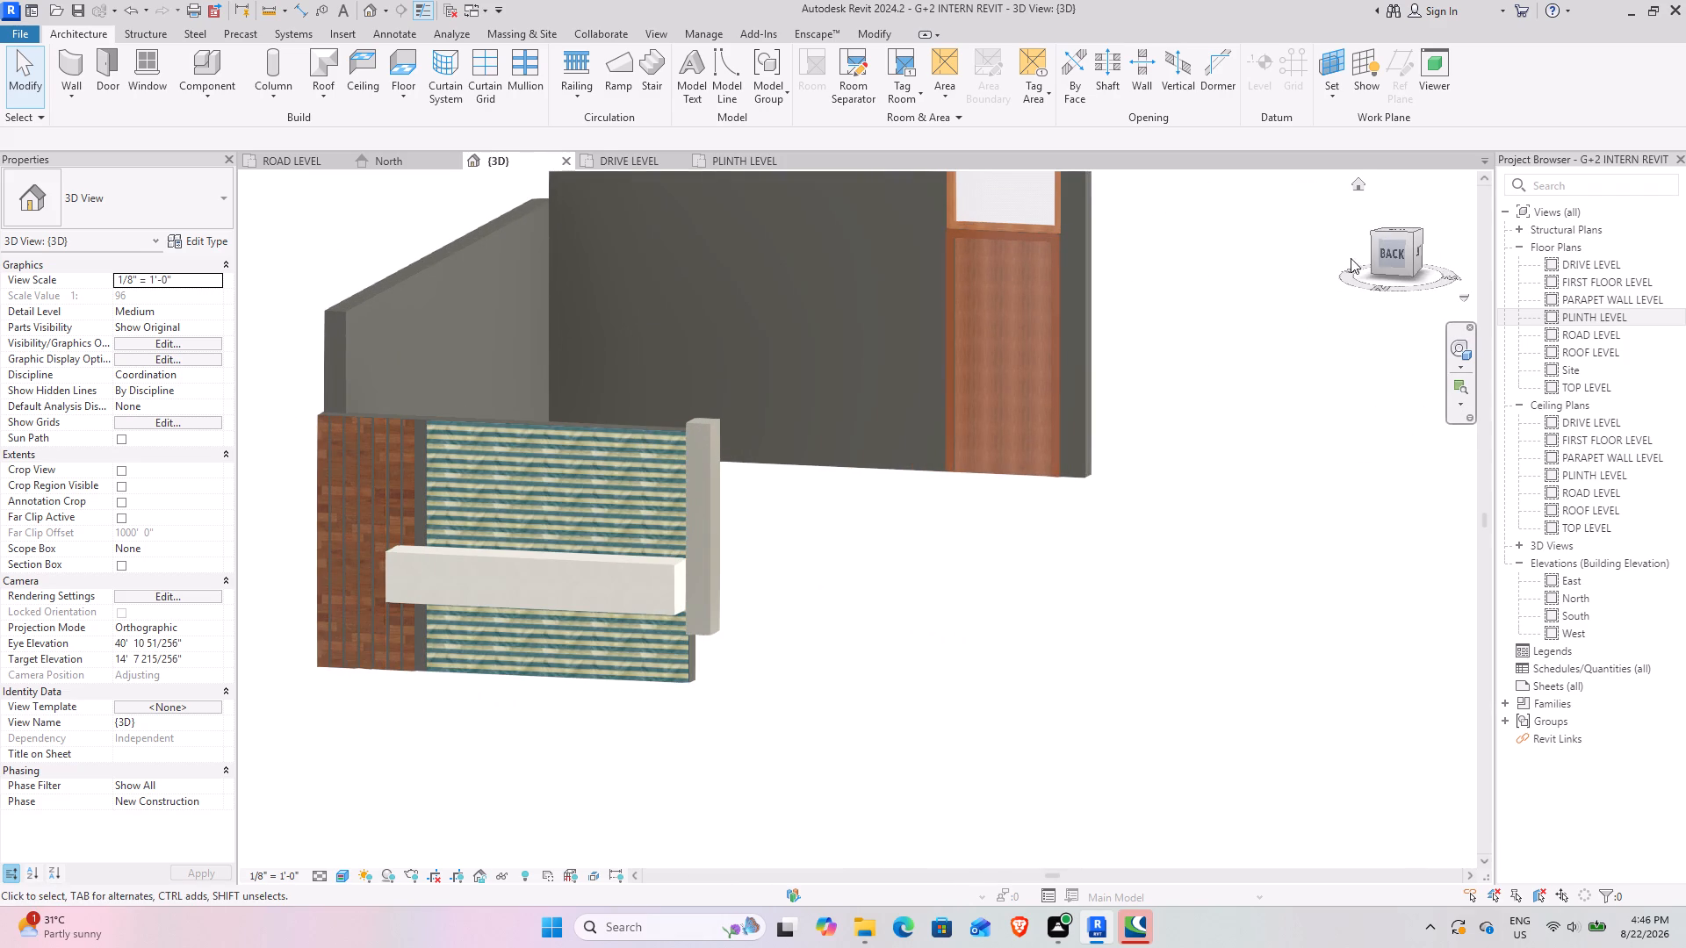
{"action": "left_click", "coordinate": [1398, 251]}
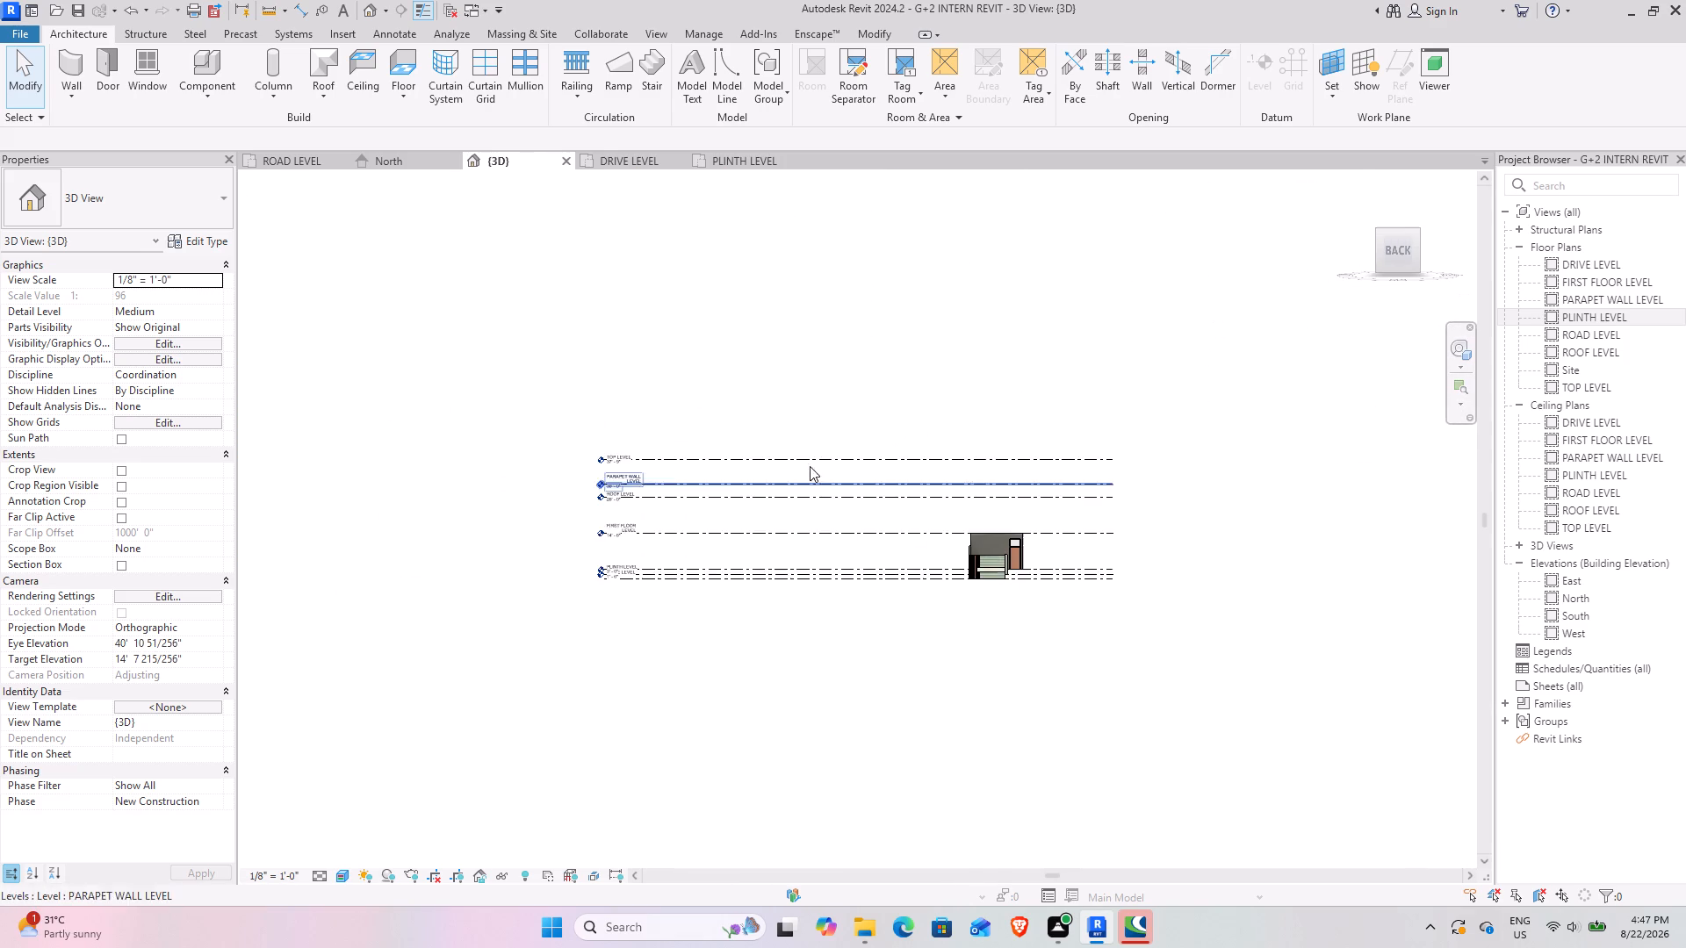
{"action": "scroll", "coordinate": [1027, 565], "scroll_direction": "up", "scroll_amount": 14}
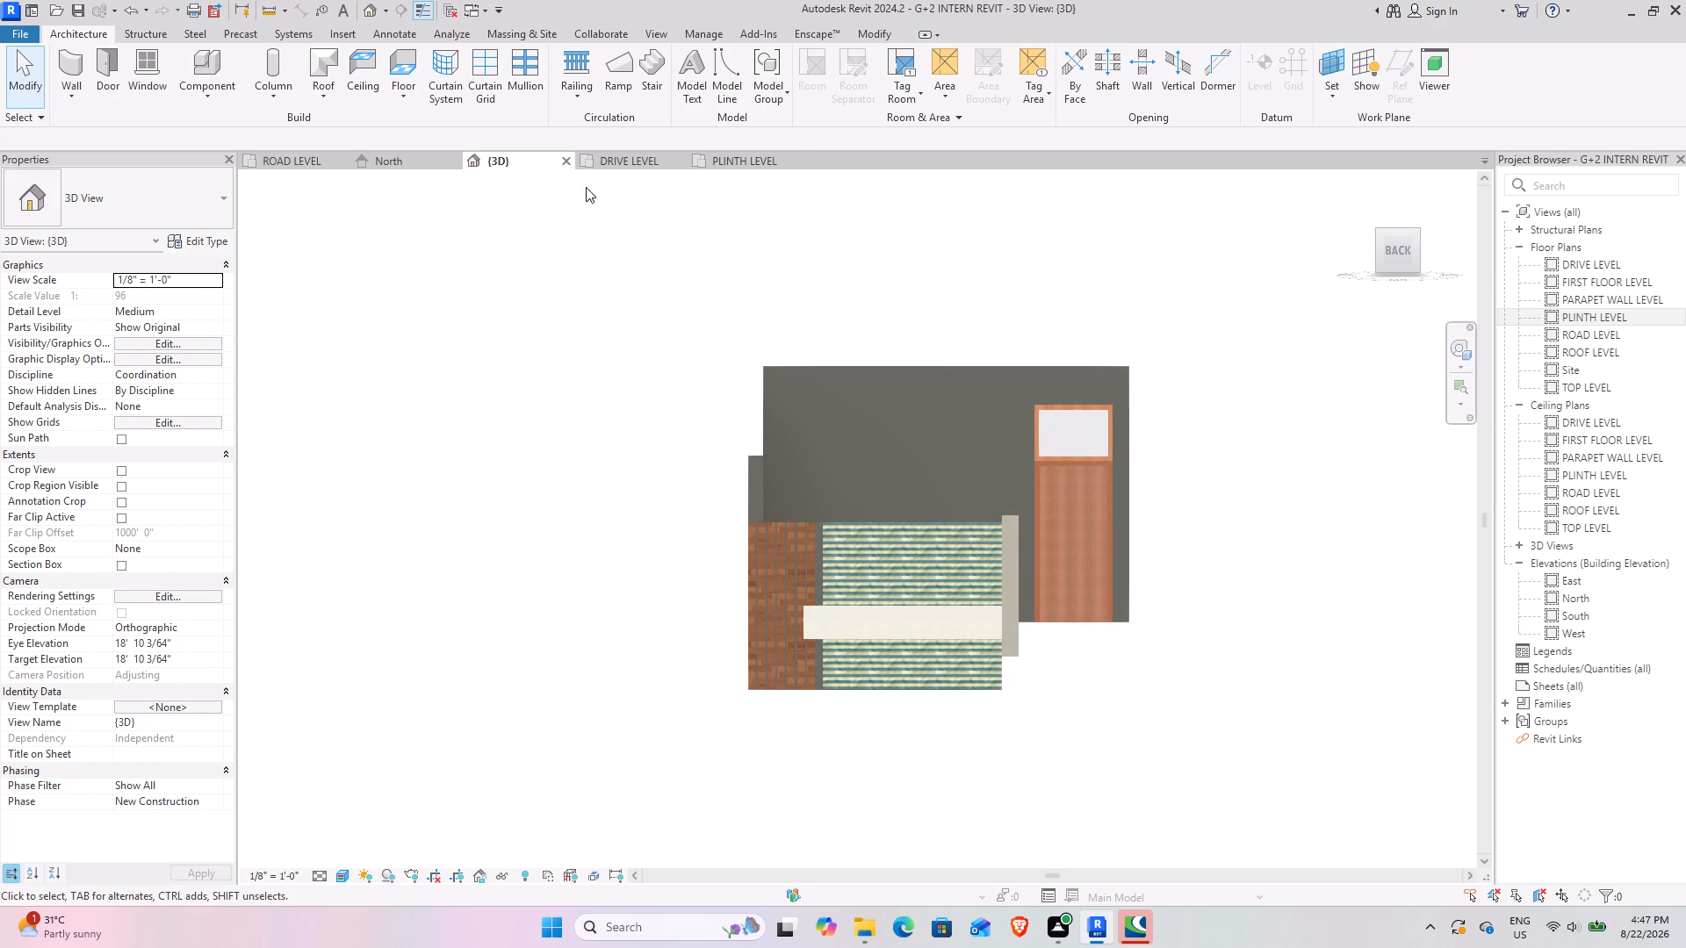
Starting window placement in the PLINTH LEVEL plan, browse the library's Windows folder for a suitable family without saving the project or loading anything.
{"action": "left_click", "coordinate": [729, 155]}
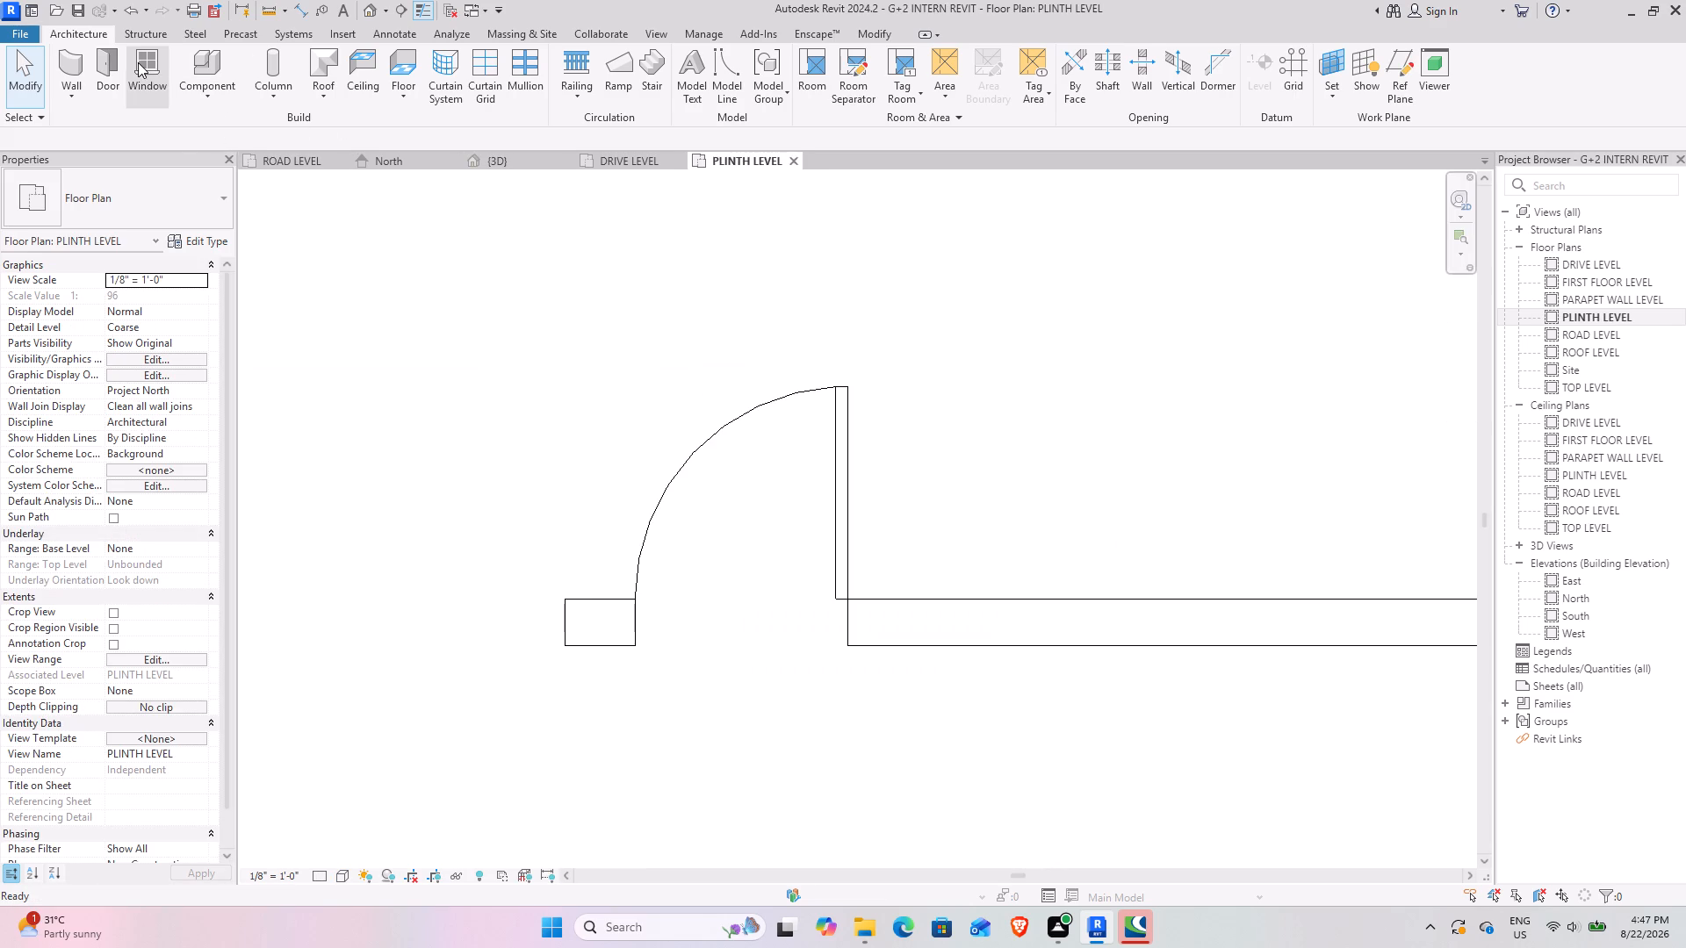
{"action": "left_click", "coordinate": [133, 60]}
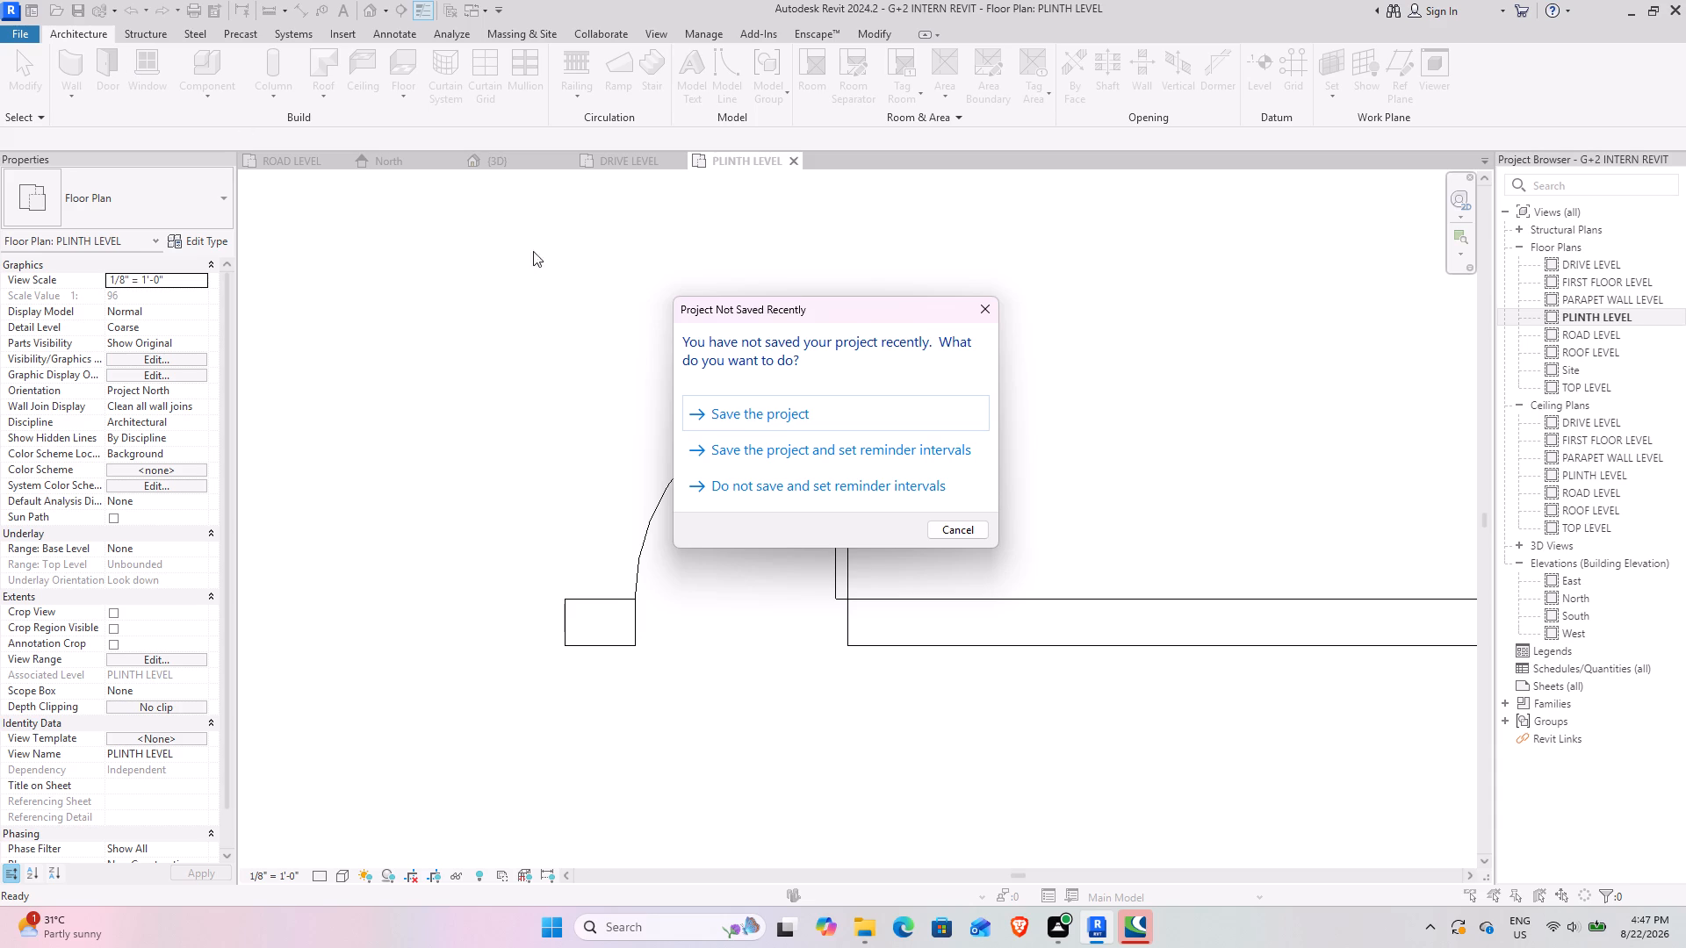
{"action": "left_click", "coordinate": [956, 525]}
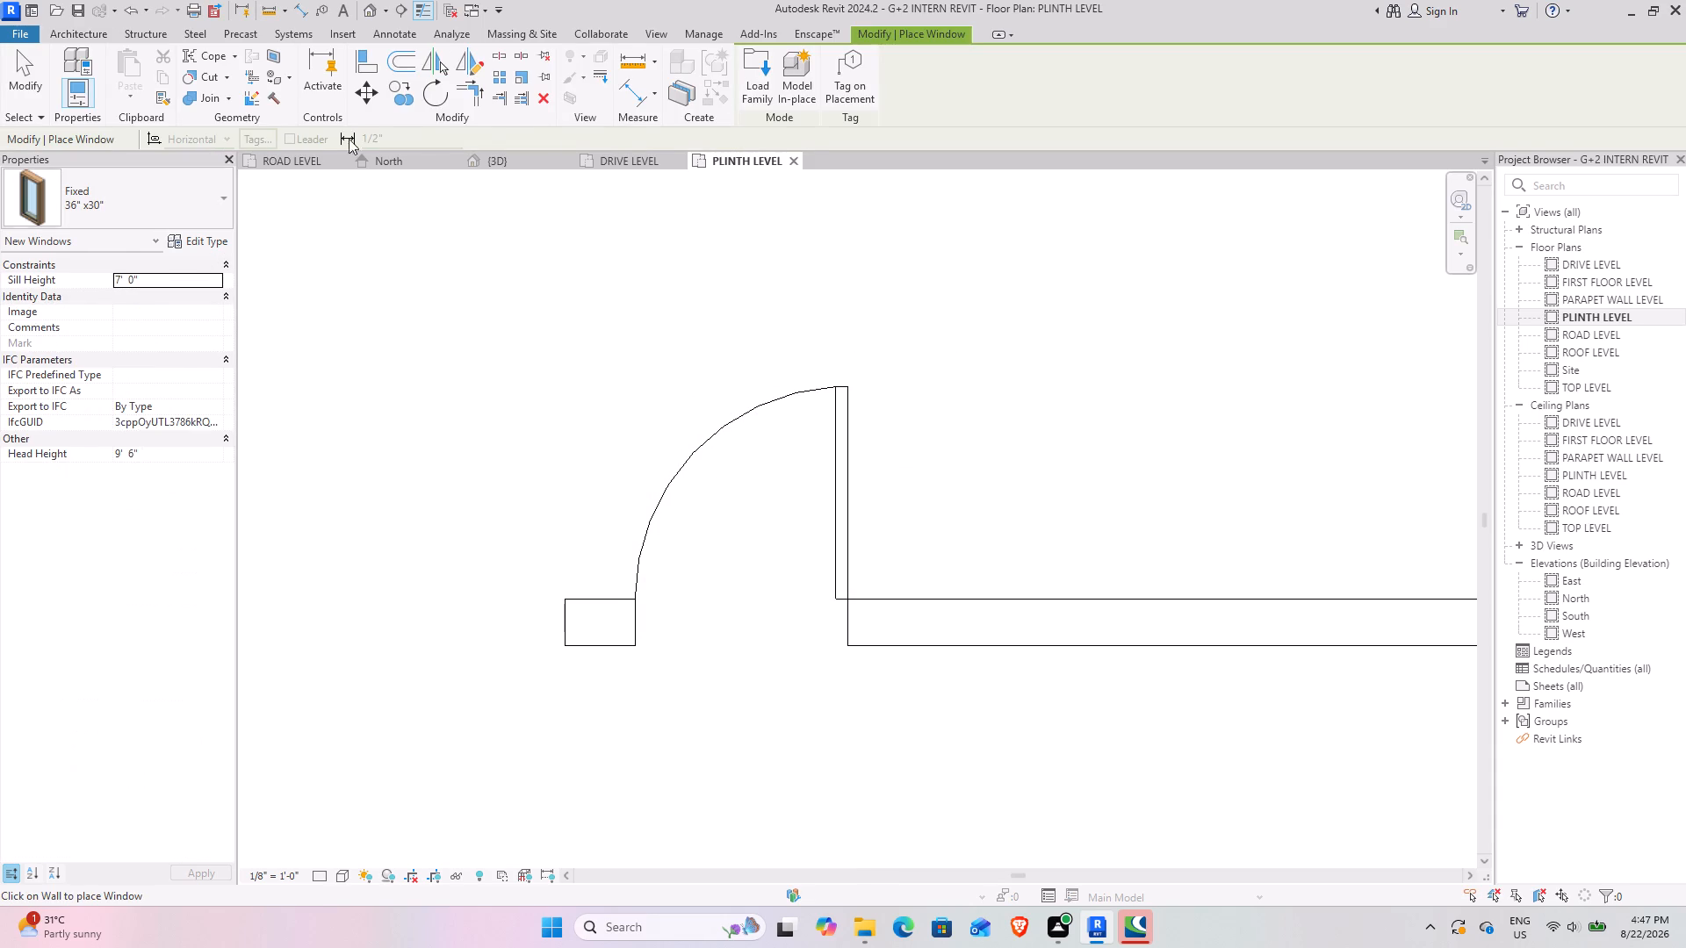
{"action": "left_click", "coordinate": [748, 88]}
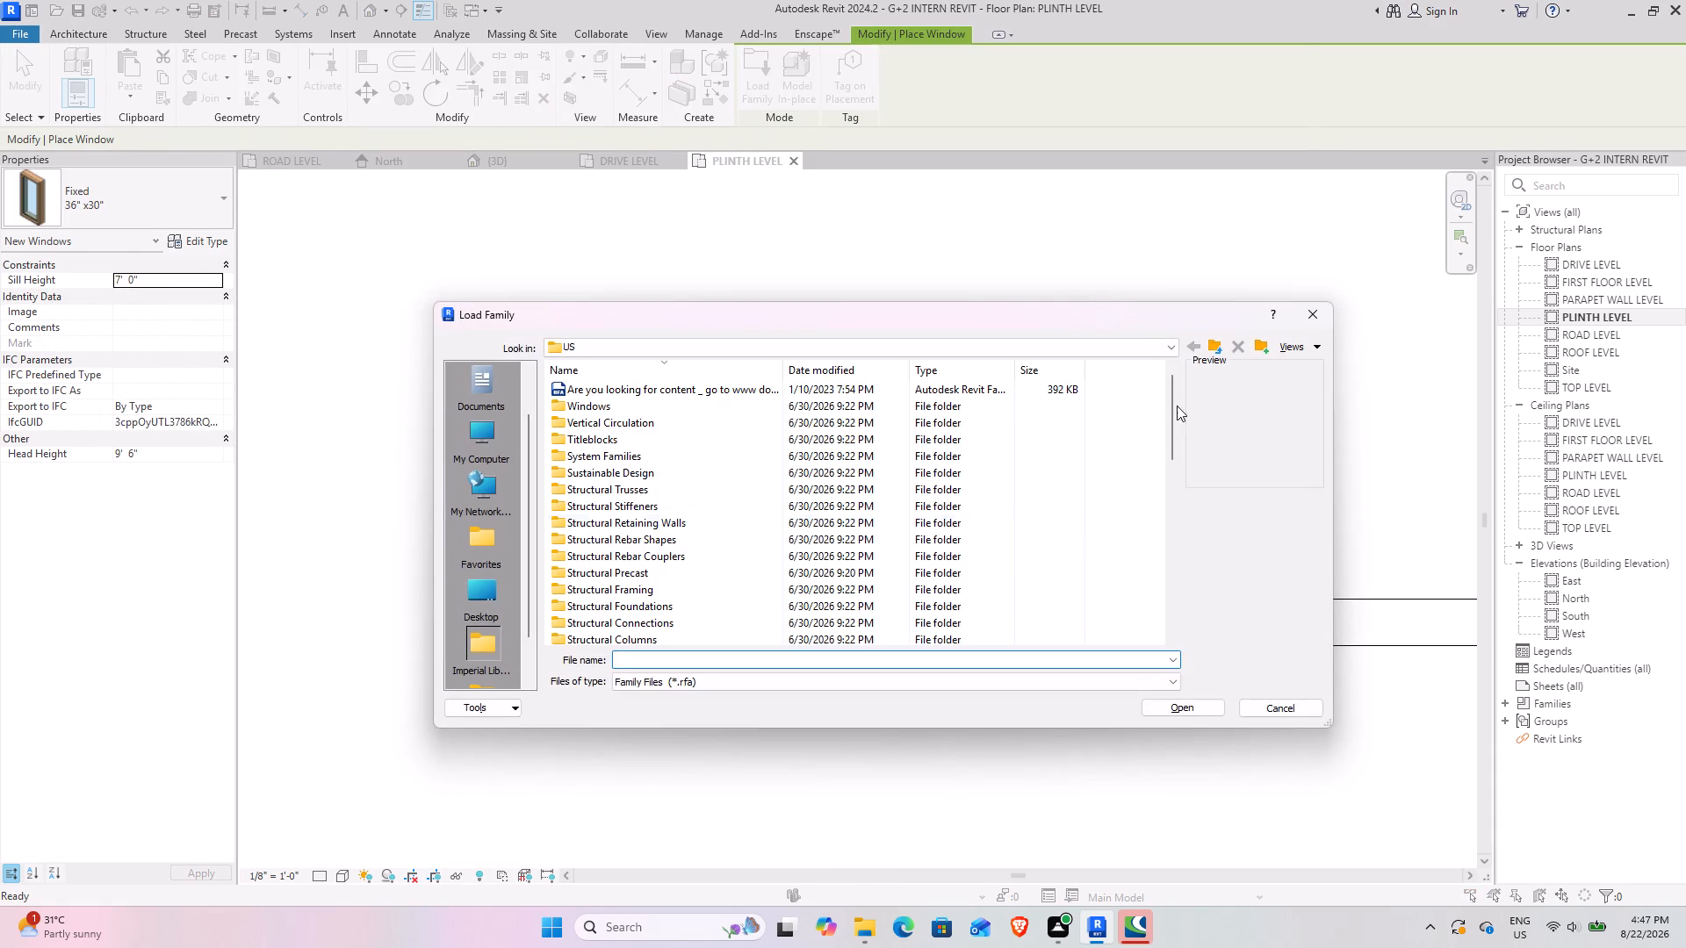
{"action": "scroll", "coordinate": [584, 592], "scroll_direction": "down", "scroll_amount": 5}
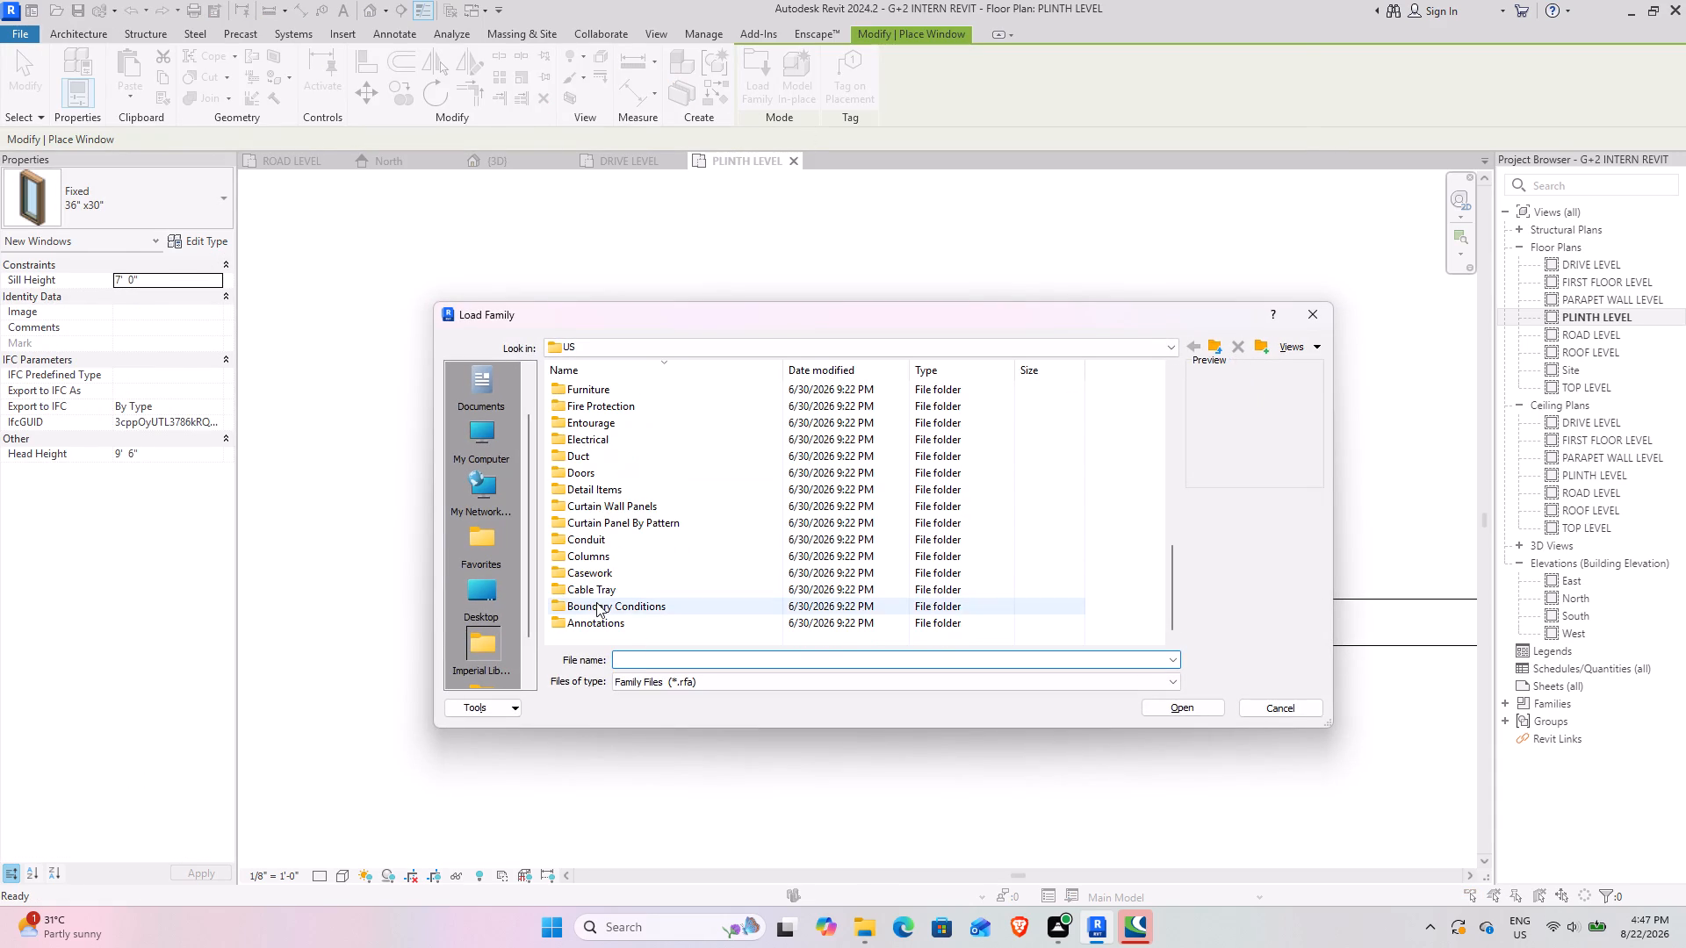
{"action": "scroll", "coordinate": [596, 564], "scroll_direction": "up", "scroll_amount": 4}
{"action": "double_click", "coordinate": [613, 406]}
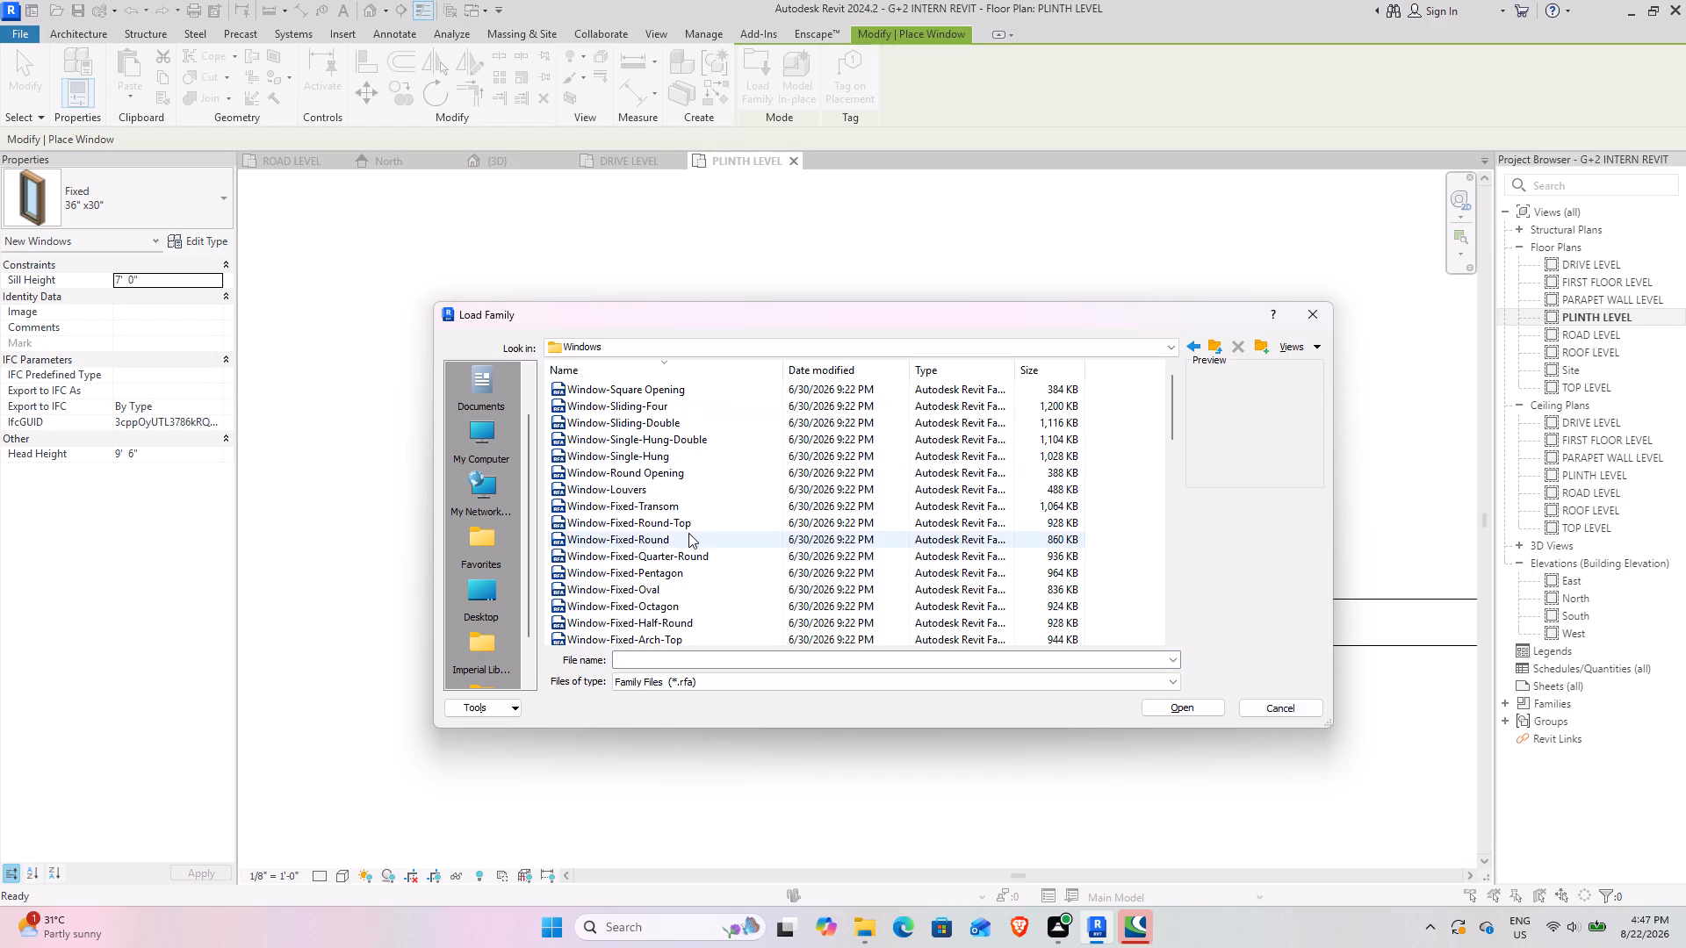
{"action": "scroll", "coordinate": [688, 533], "scroll_direction": "up", "scroll_amount": 19, "text": "ctrl"}
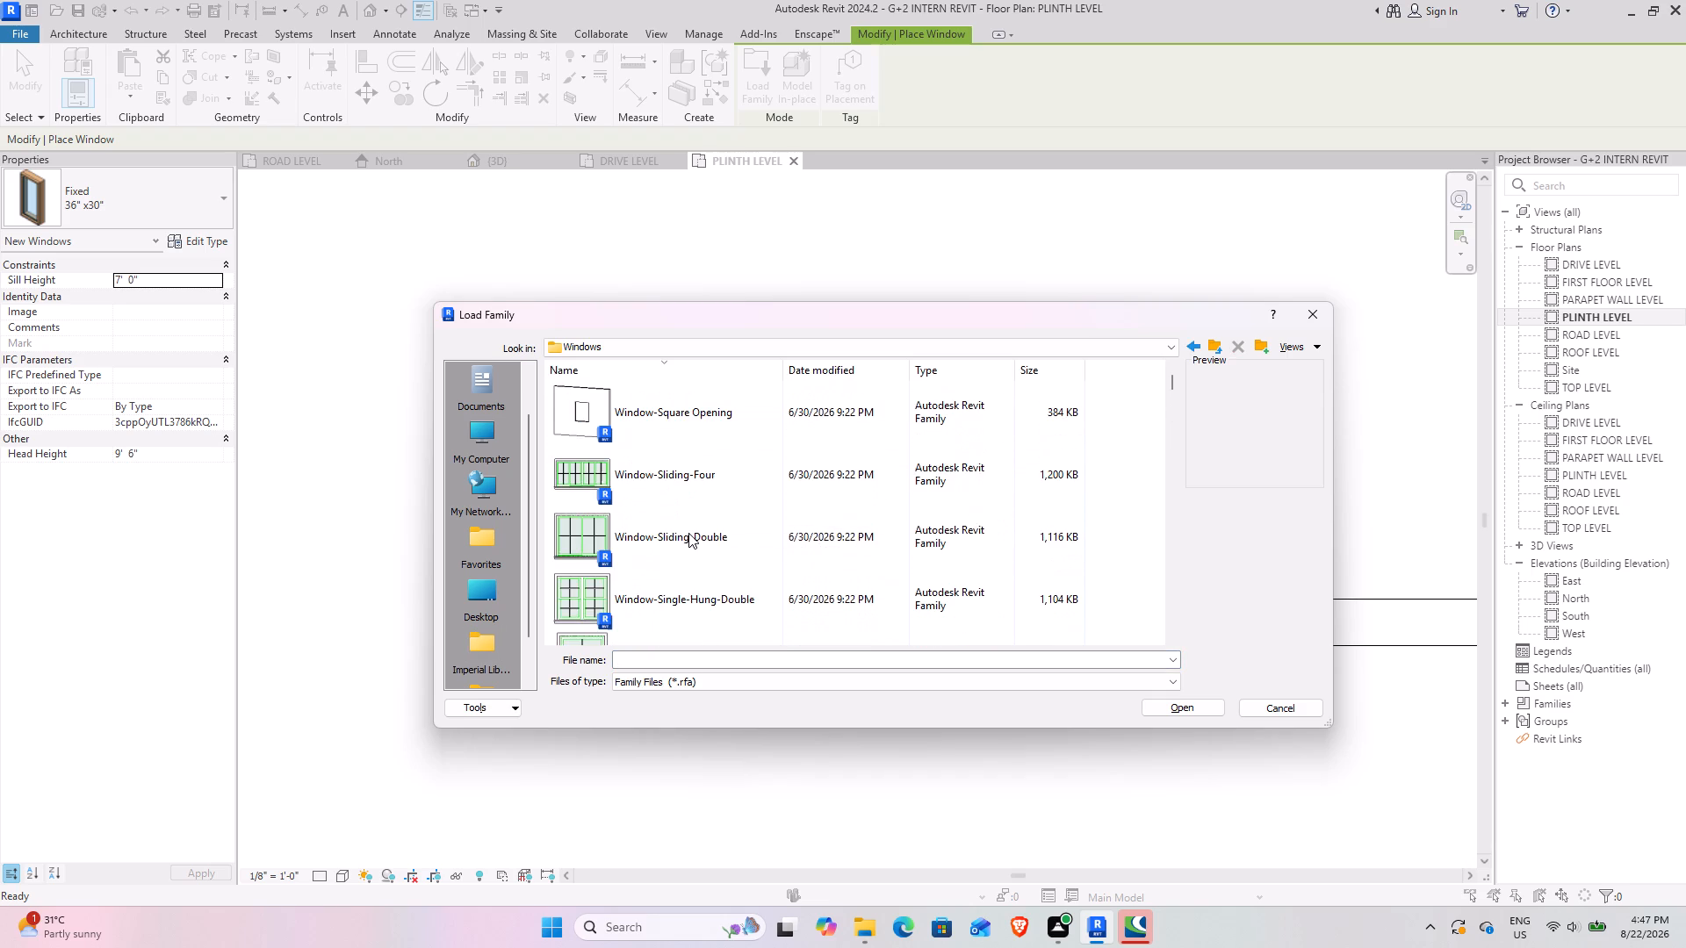
{"action": "scroll", "coordinate": [688, 533], "scroll_direction": "down", "scroll_amount": 4}
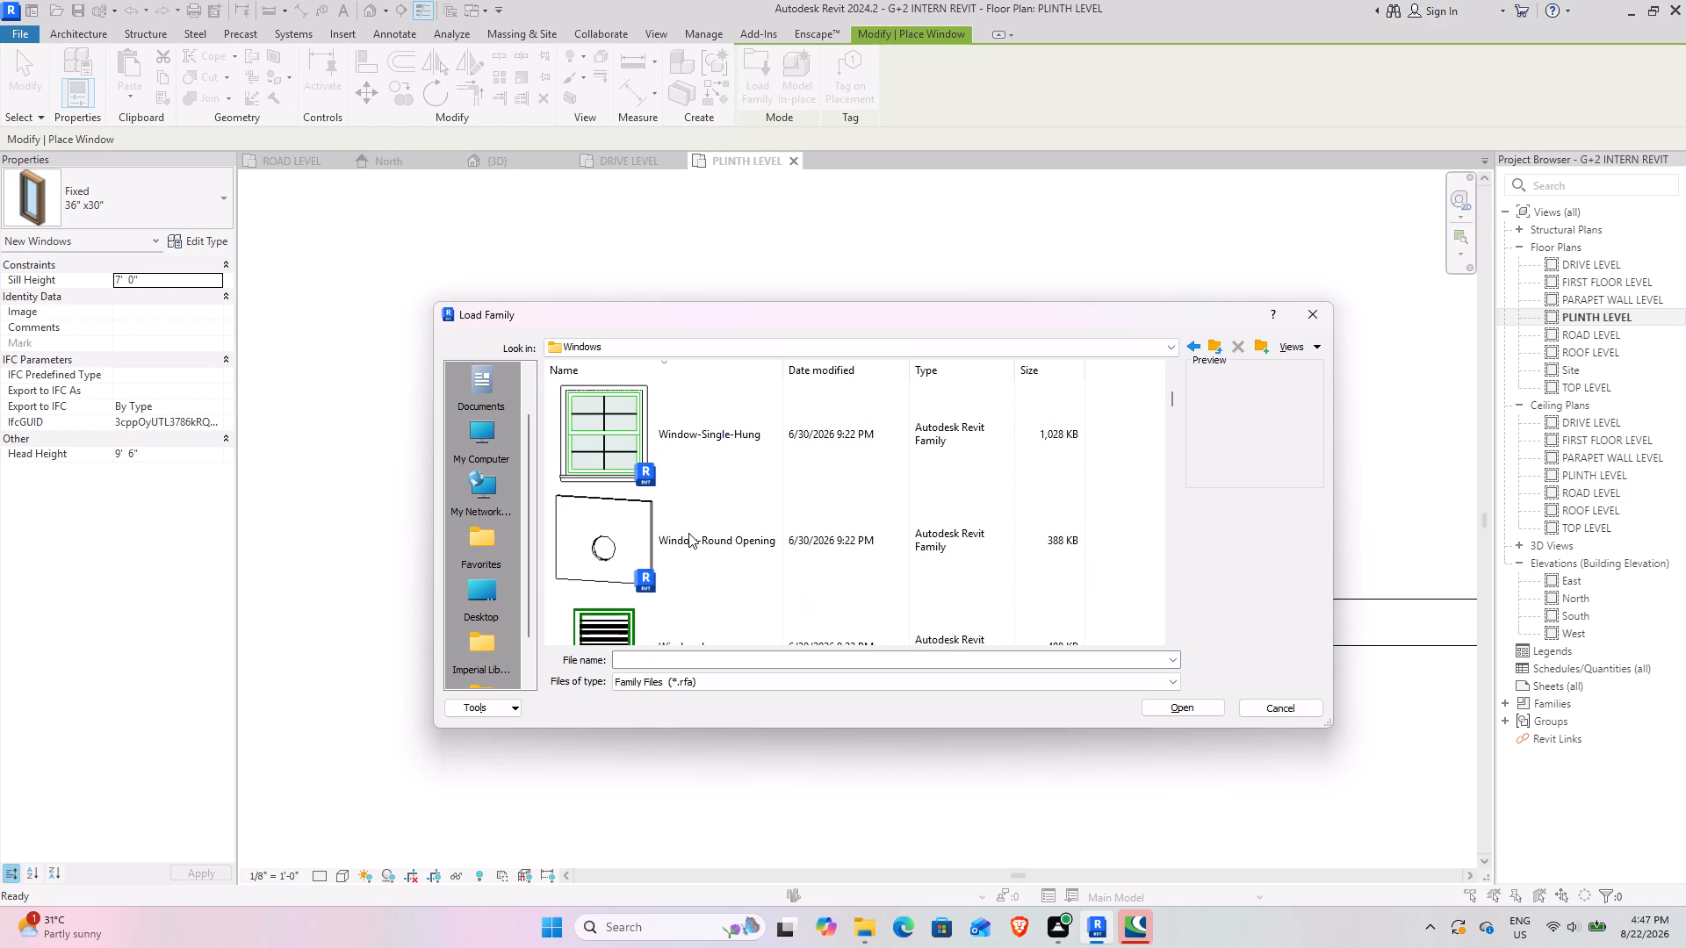
{"action": "scroll", "coordinate": [688, 533], "scroll_direction": "down", "scroll_amount": 1}
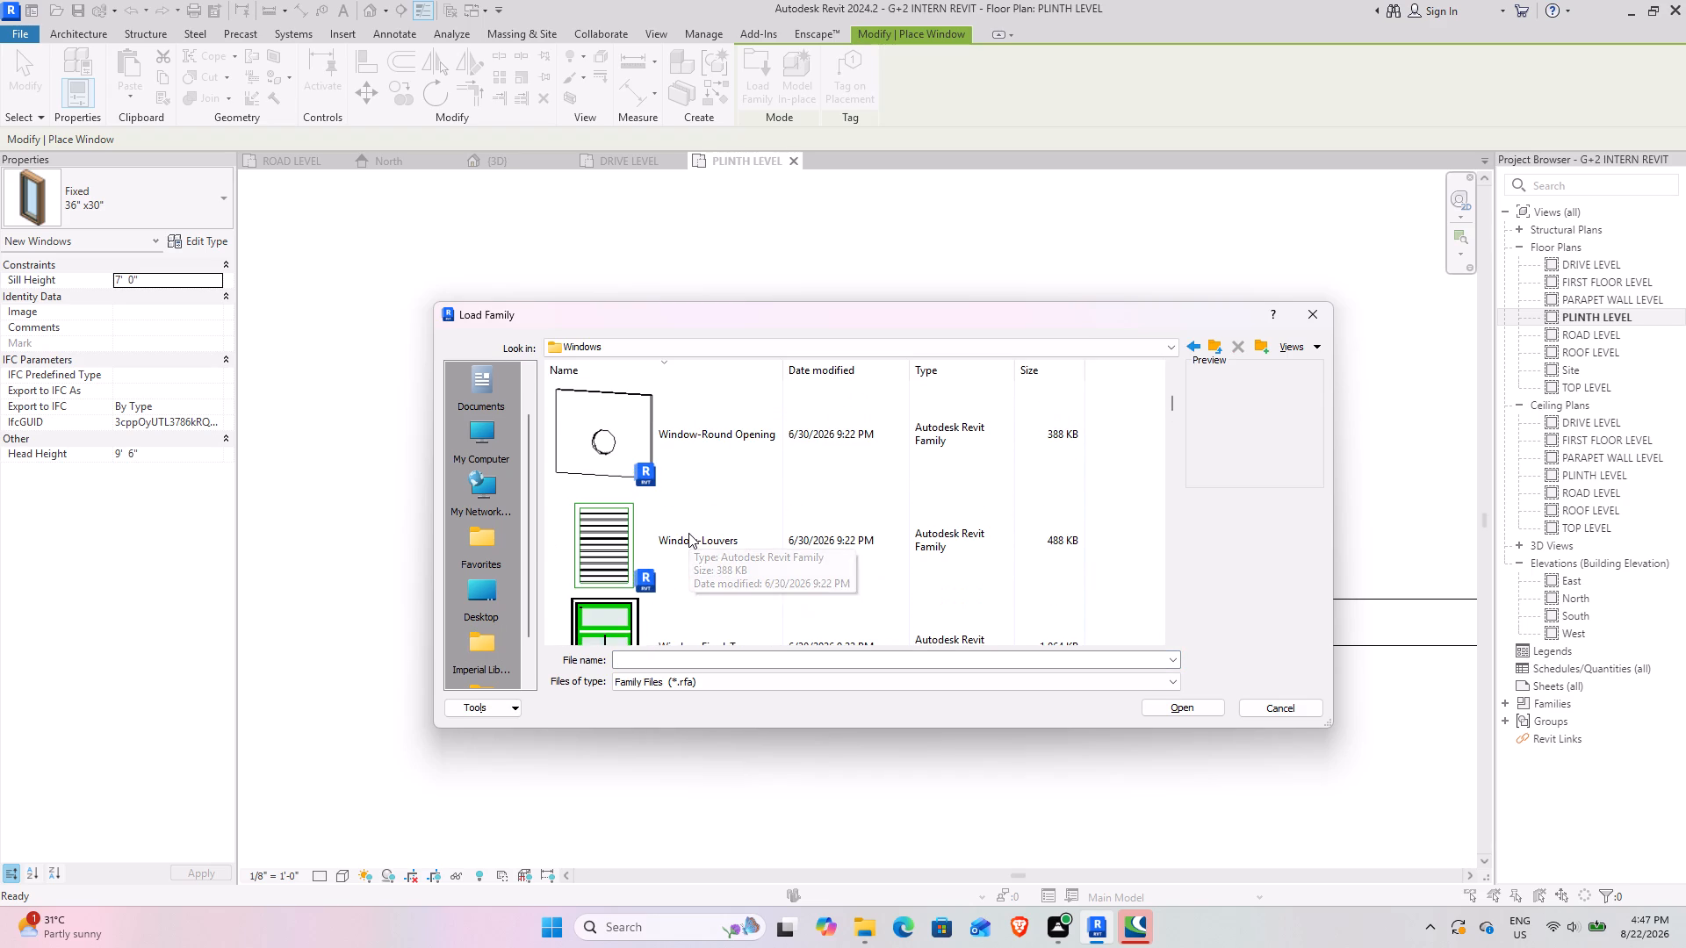
{"action": "scroll", "coordinate": [688, 533], "scroll_direction": "down", "scroll_amount": 1}
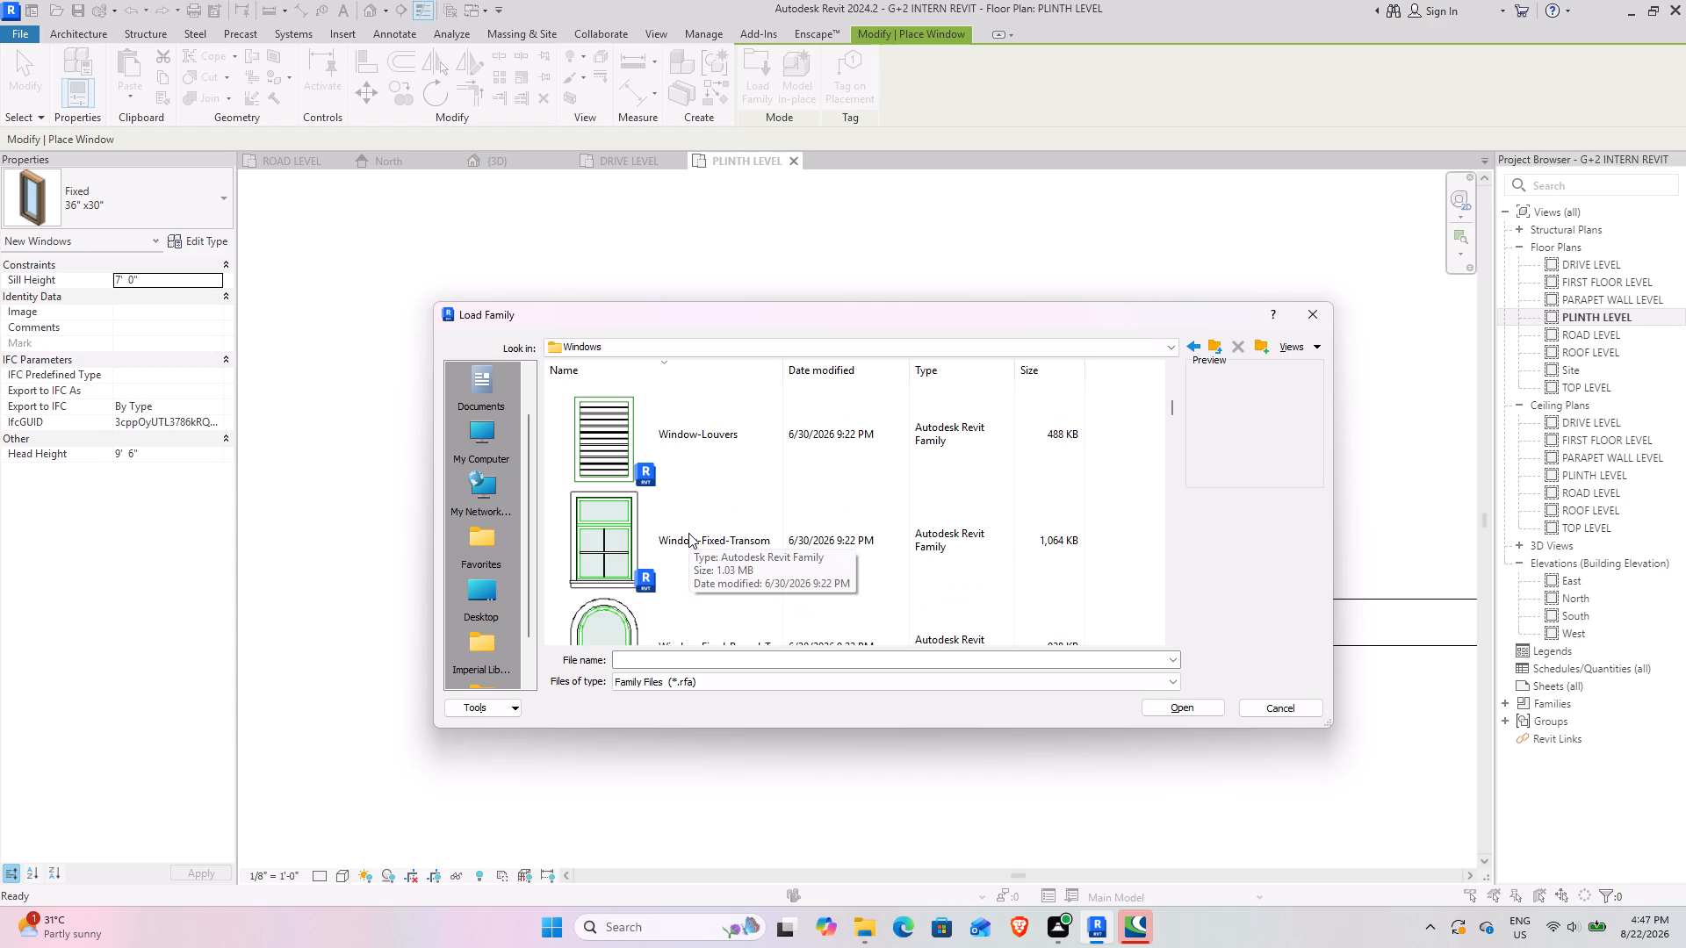
{"action": "scroll", "coordinate": [688, 533], "scroll_direction": "down", "scroll_amount": 2}
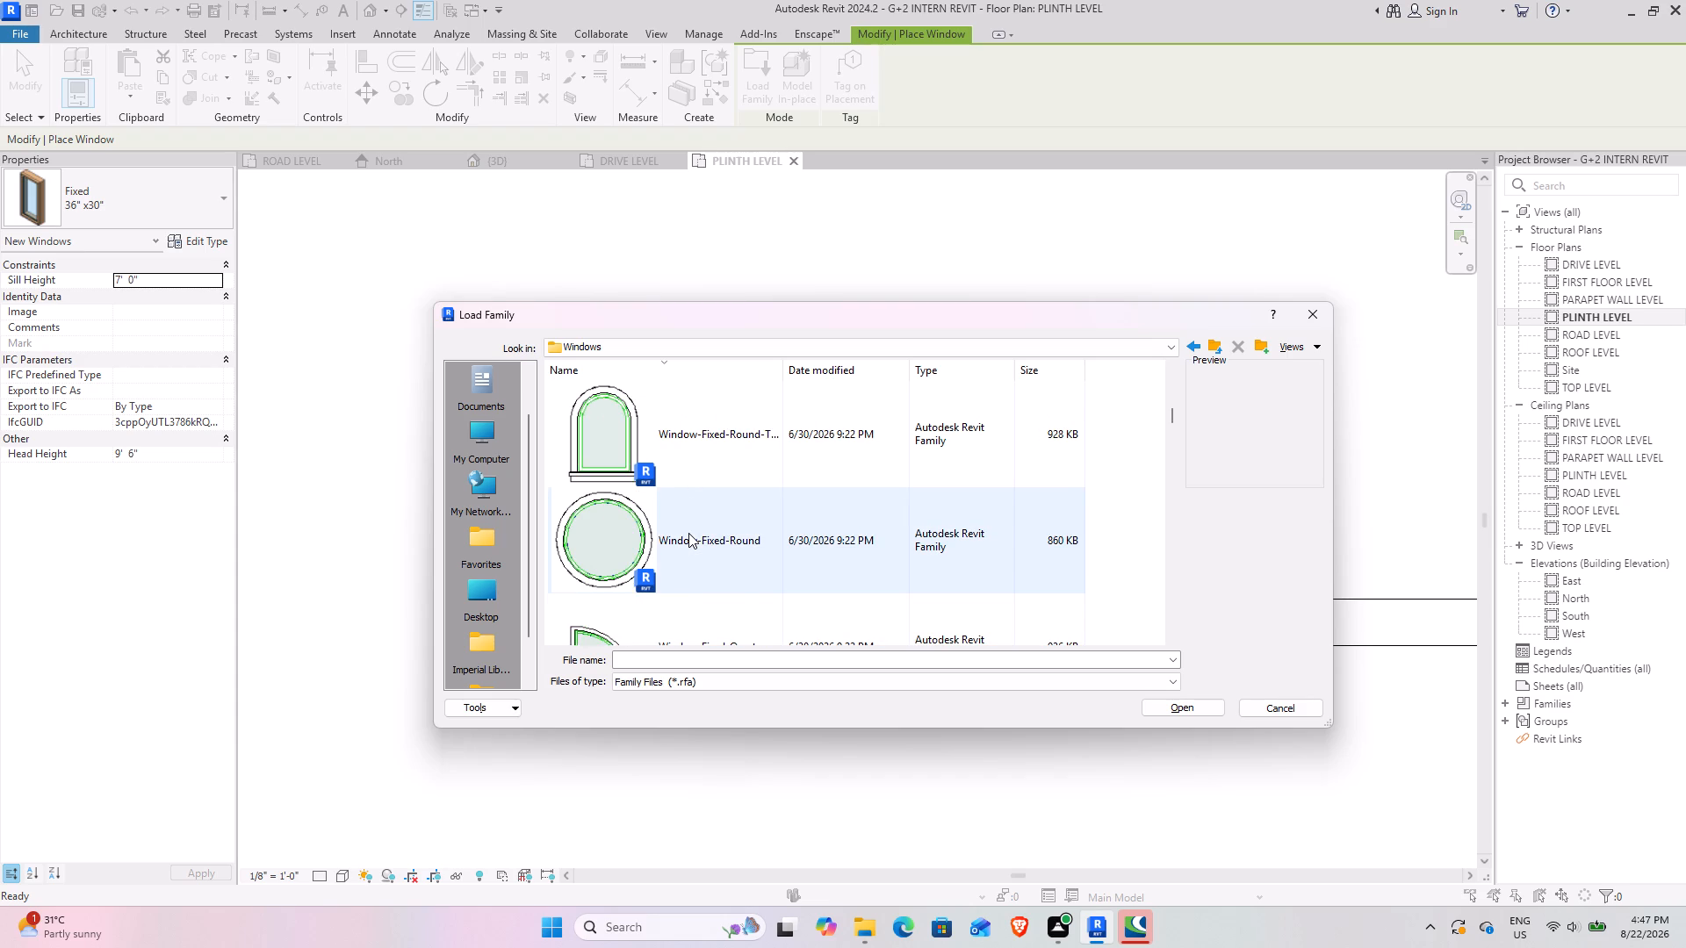
{"action": "scroll", "coordinate": [688, 533], "scroll_direction": "down", "scroll_amount": 5}
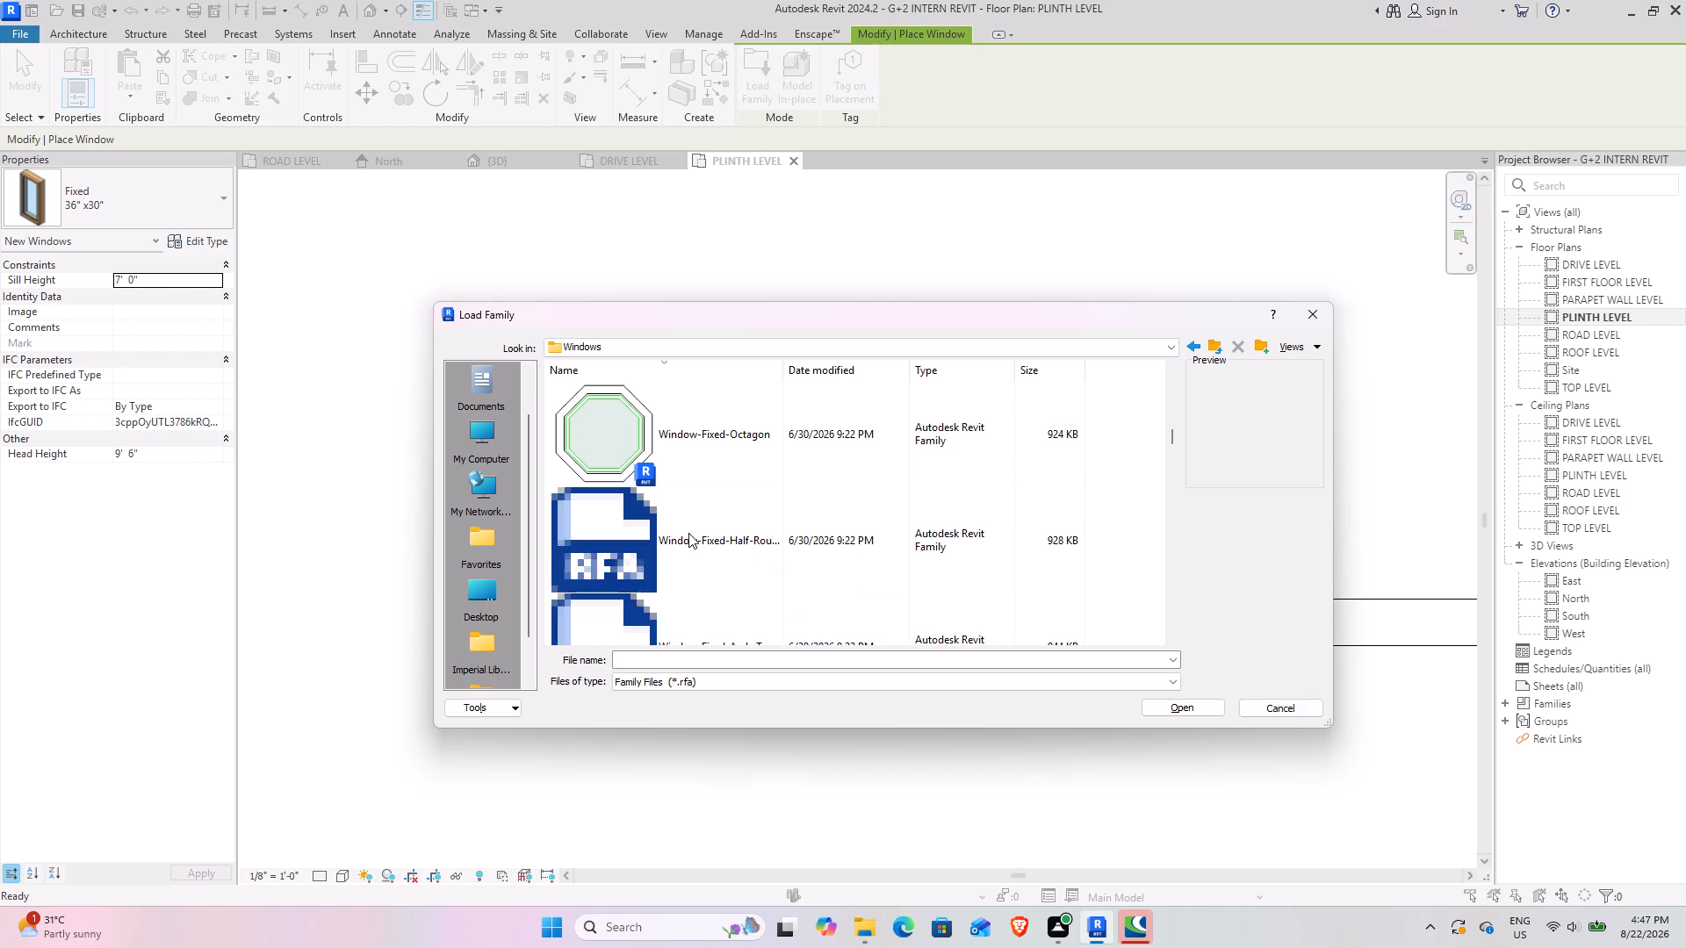
{"action": "scroll", "coordinate": [688, 533], "scroll_direction": "down", "scroll_amount": 1}
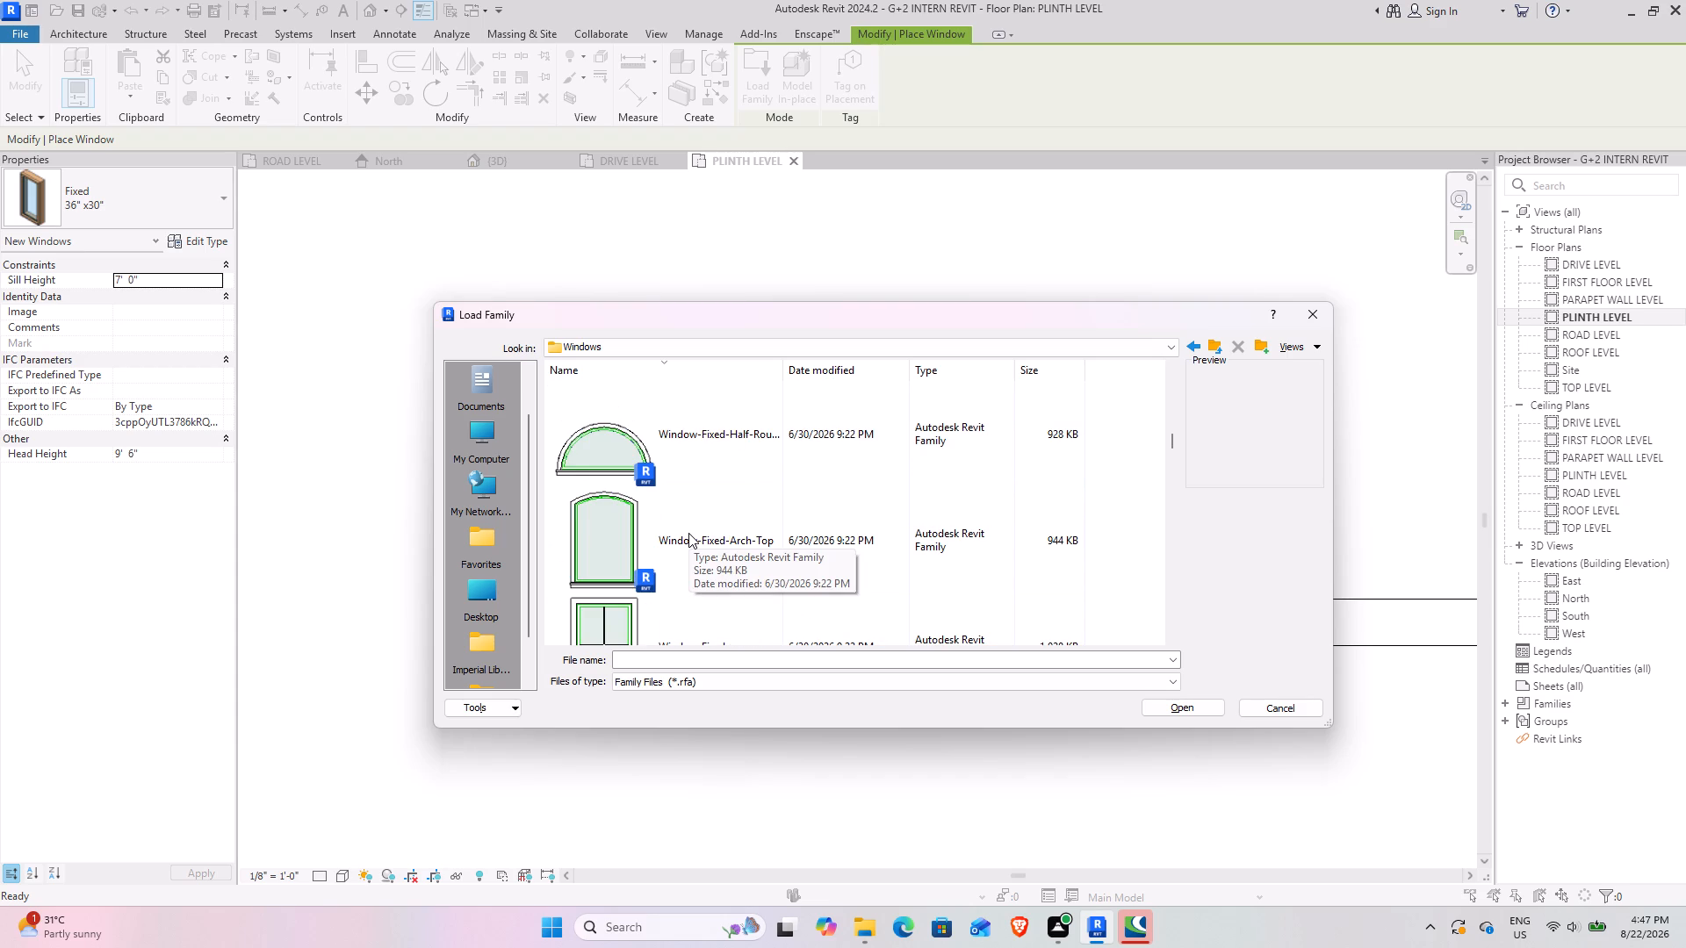
{"action": "scroll", "coordinate": [688, 533], "scroll_direction": "down", "scroll_amount": 1}
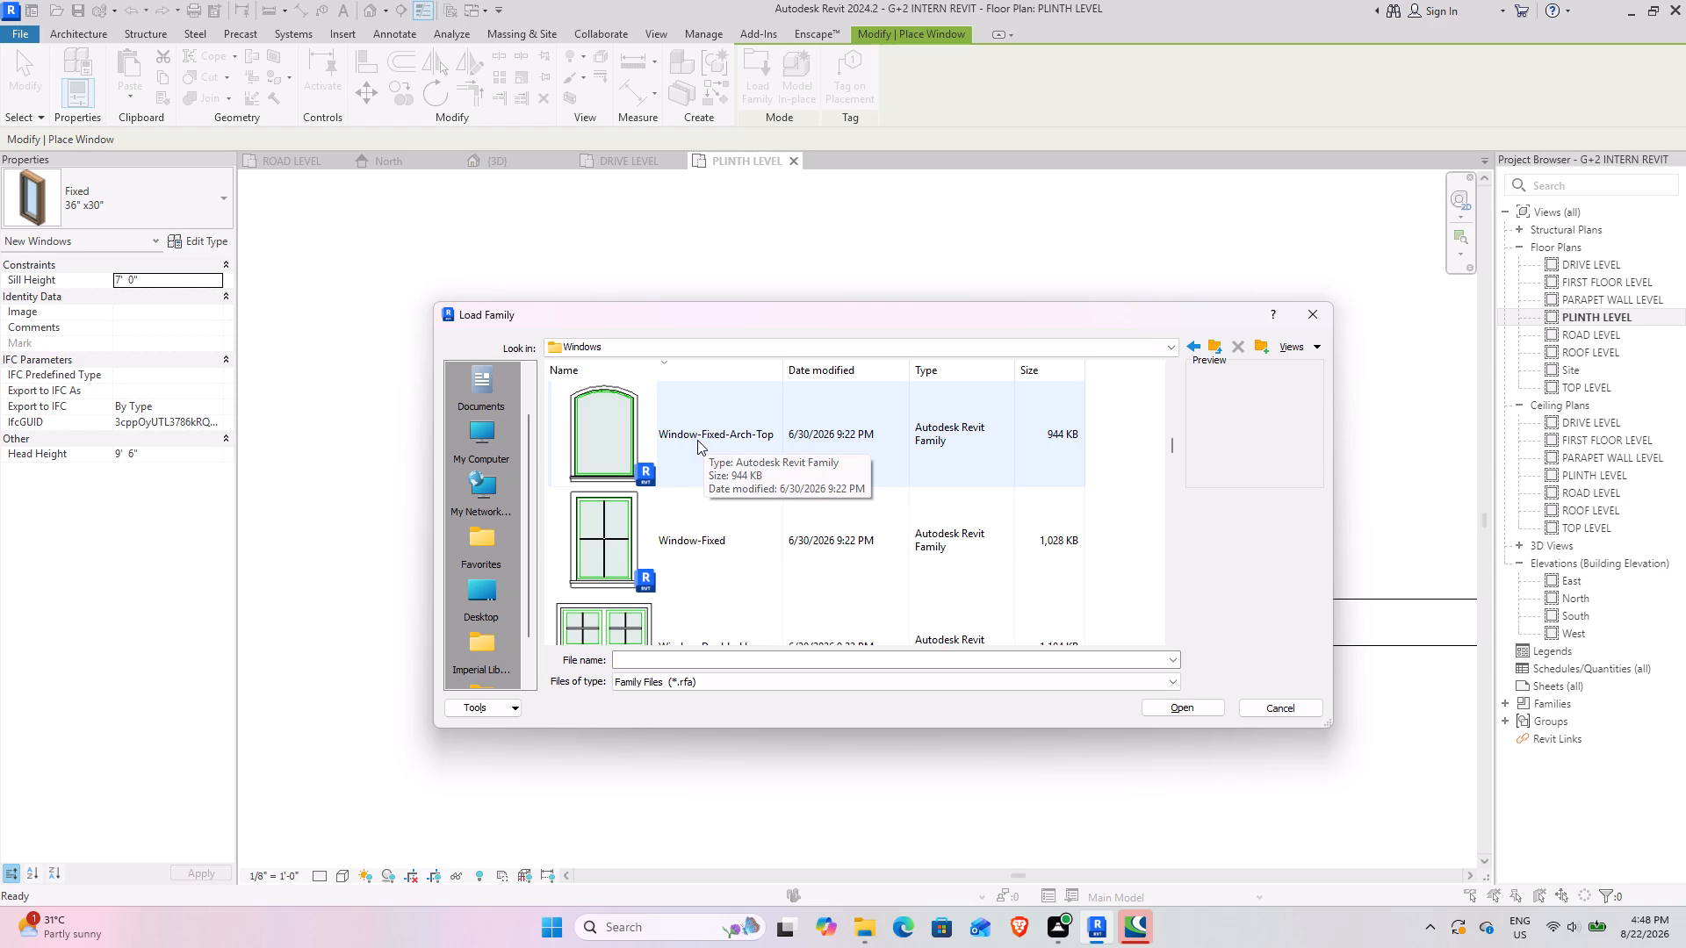
{"action": "left_click", "coordinate": [1275, 705]}
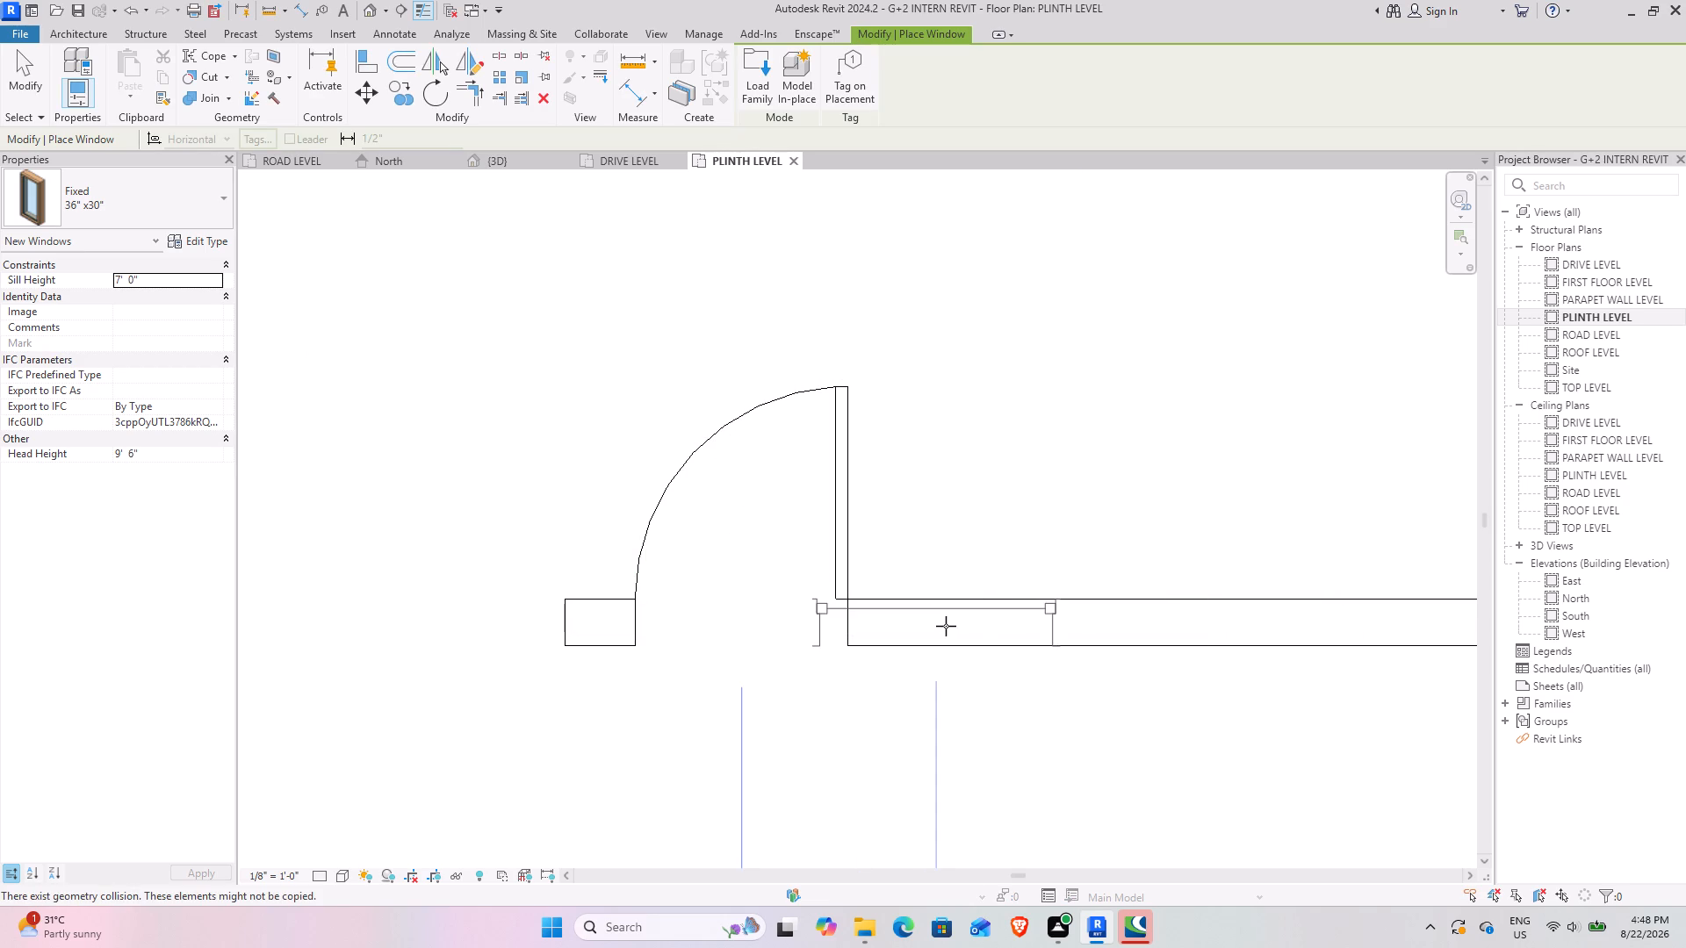
Place a Fixed 36" x30" window in the entrance wall, 7' 1 1/2" from both the door's centreline and the far side wall.
{"action": "scroll", "coordinate": [946, 626], "scroll_direction": "down", "scroll_amount": 2}
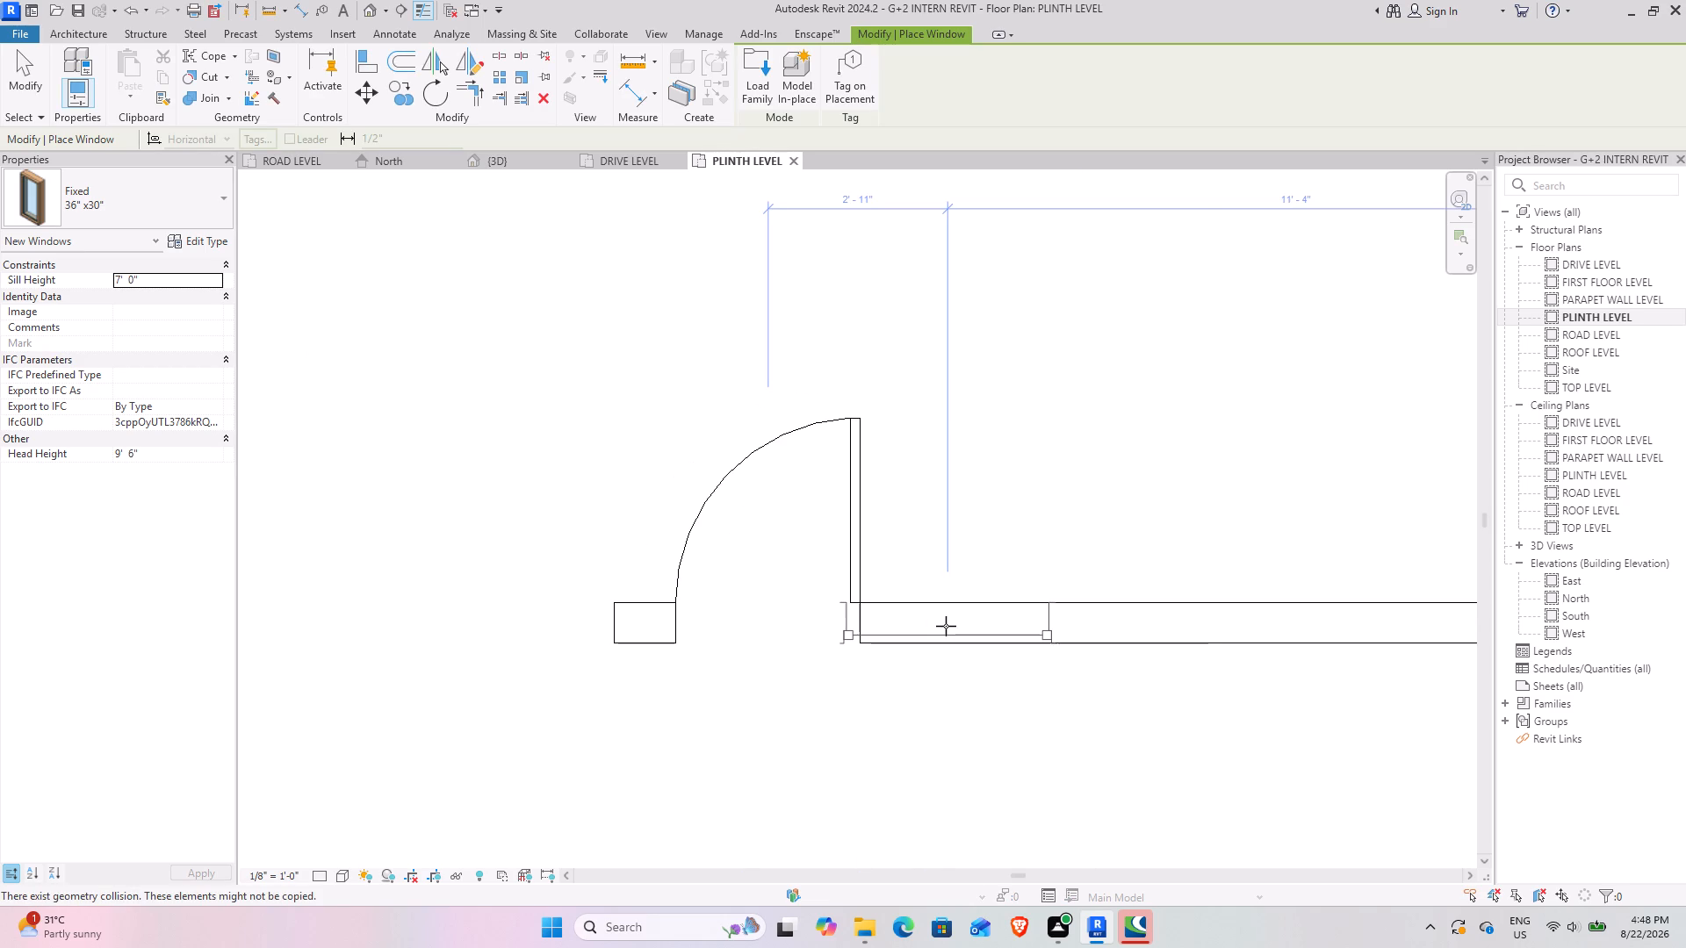
{"action": "middle_click_drag", "start_coordinate": [1075, 614], "coordinate": [789, 565]}
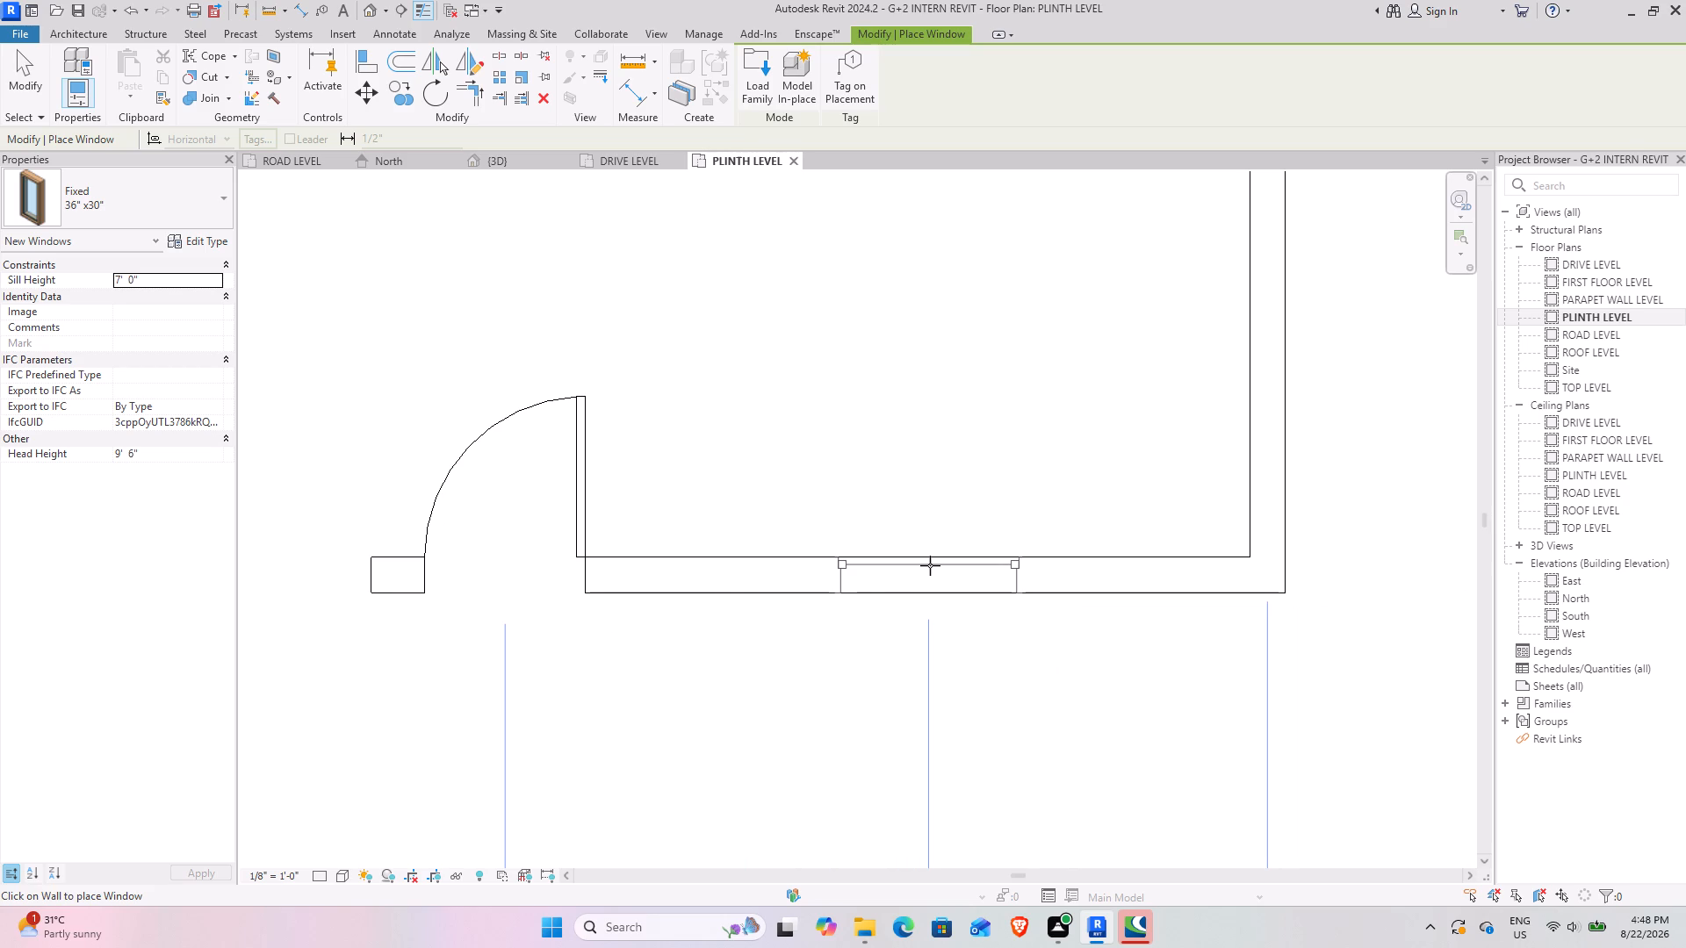
{"action": "left_click", "coordinate": [878, 554]}
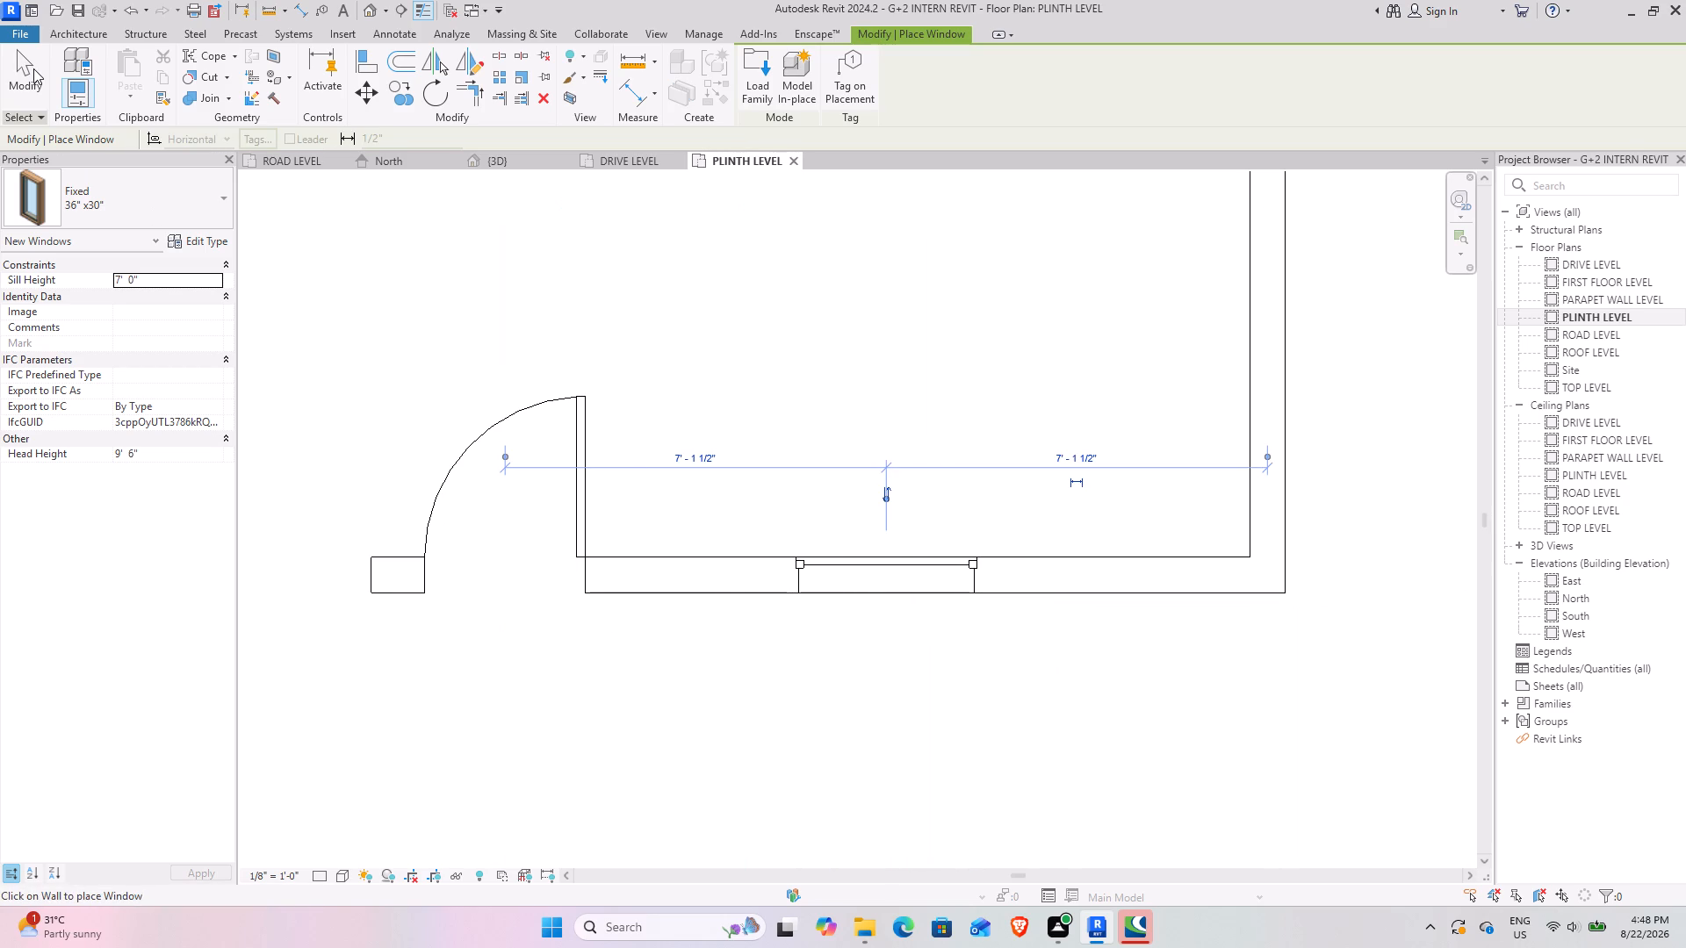
{"action": "left_click", "coordinate": [33, 68]}
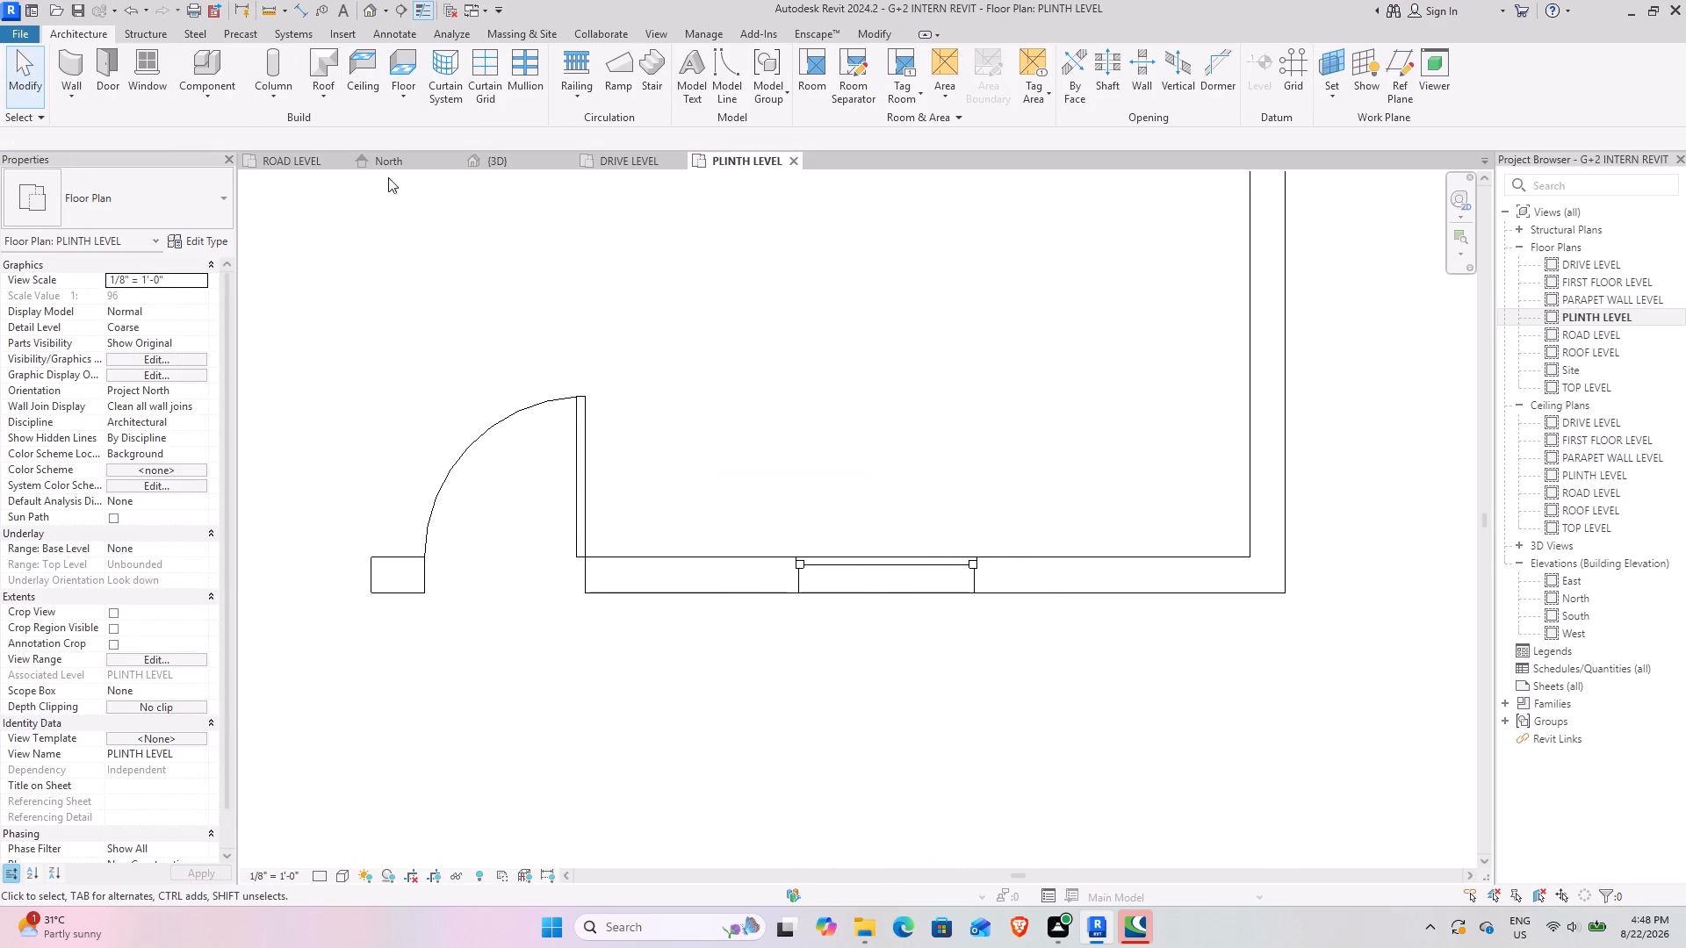
Set the new window's sill height to 7' 3" in the 3D view and check its alignment with the window above the door.
{"action": "left_click", "coordinate": [508, 157]}
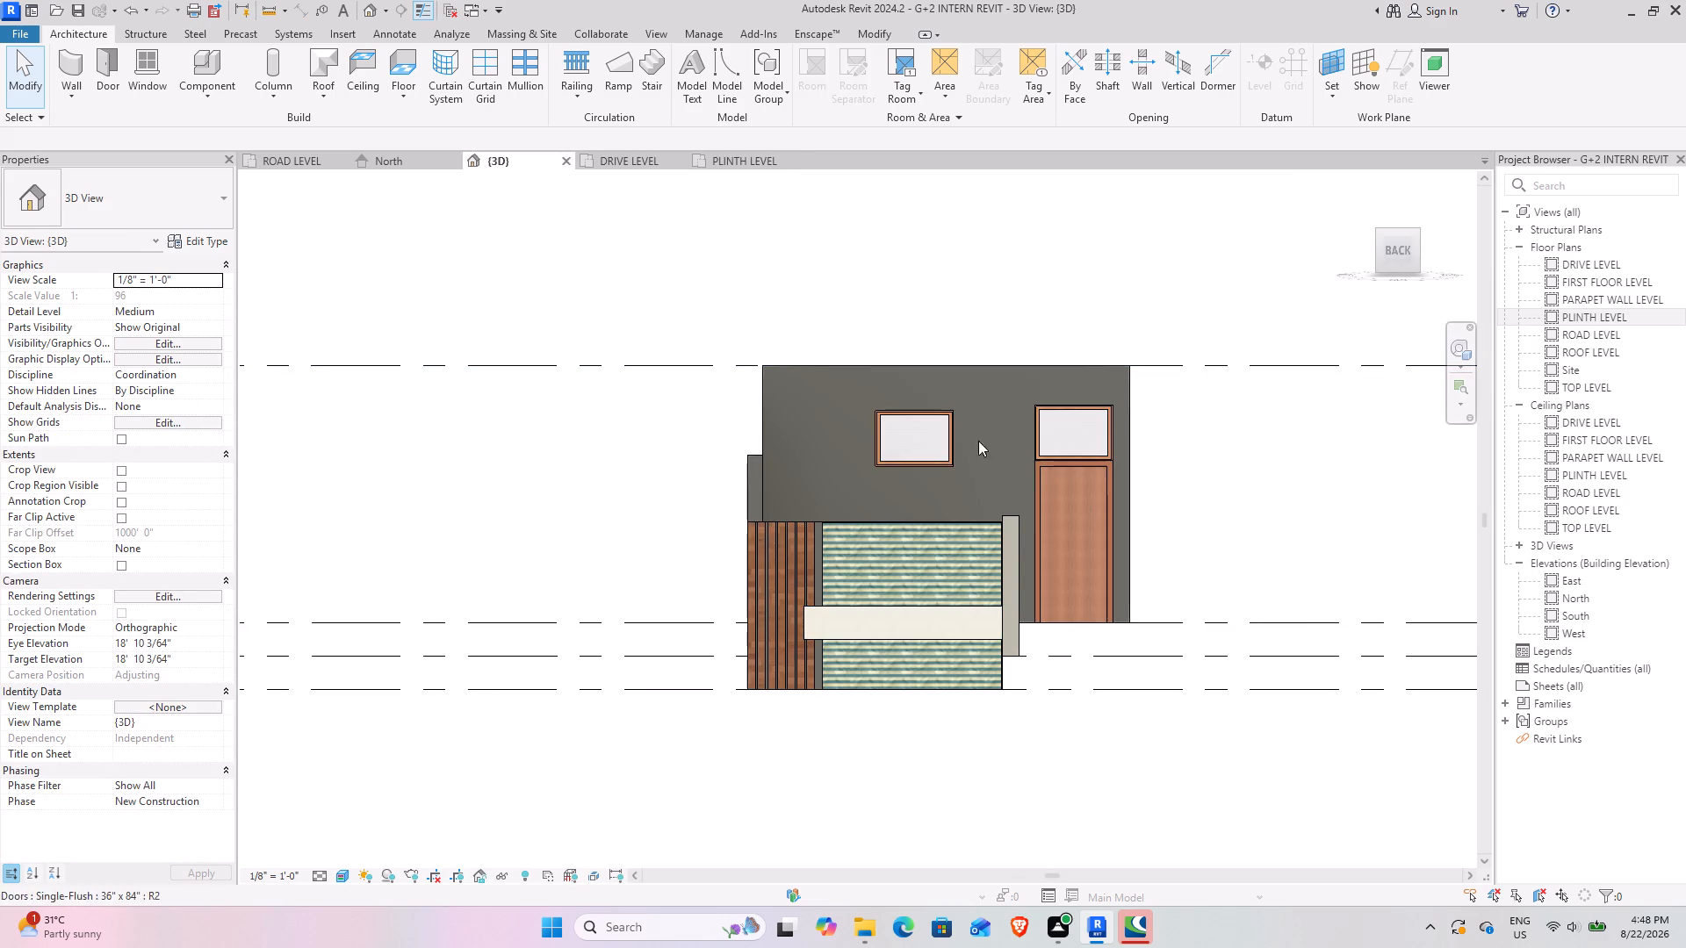
{"action": "left_click", "coordinate": [947, 418]}
{"action": "left_click", "coordinate": [162, 299]}
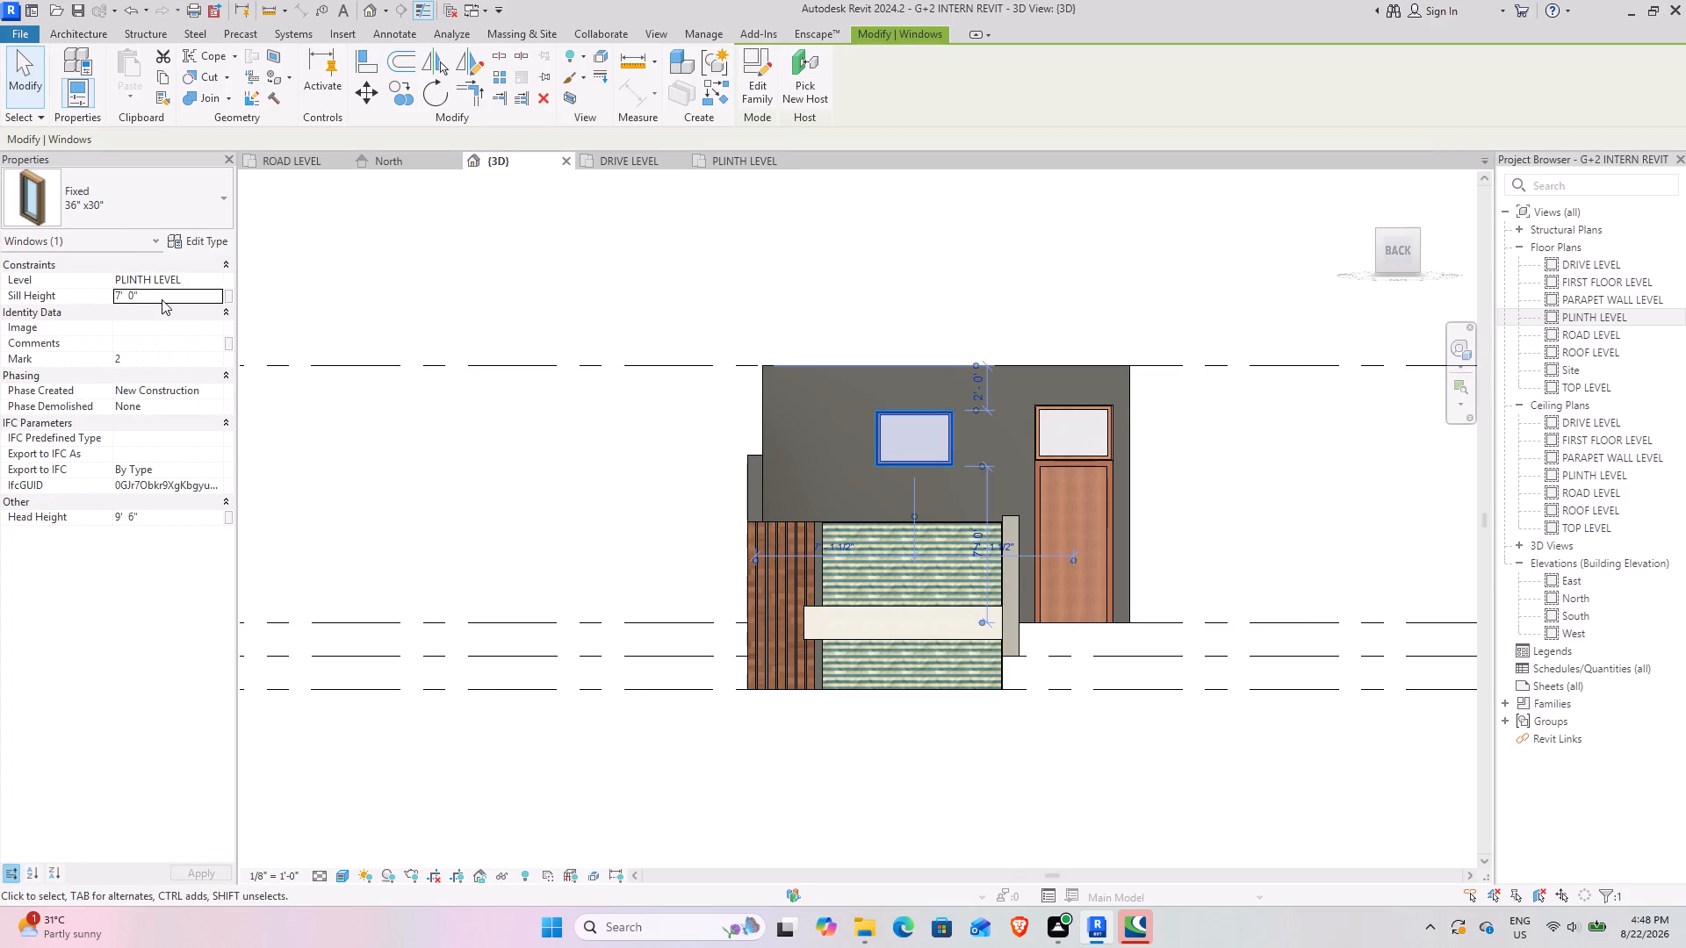
{"action": "type", "text": "7'3"}
{"action": "key", "text": "Return"}
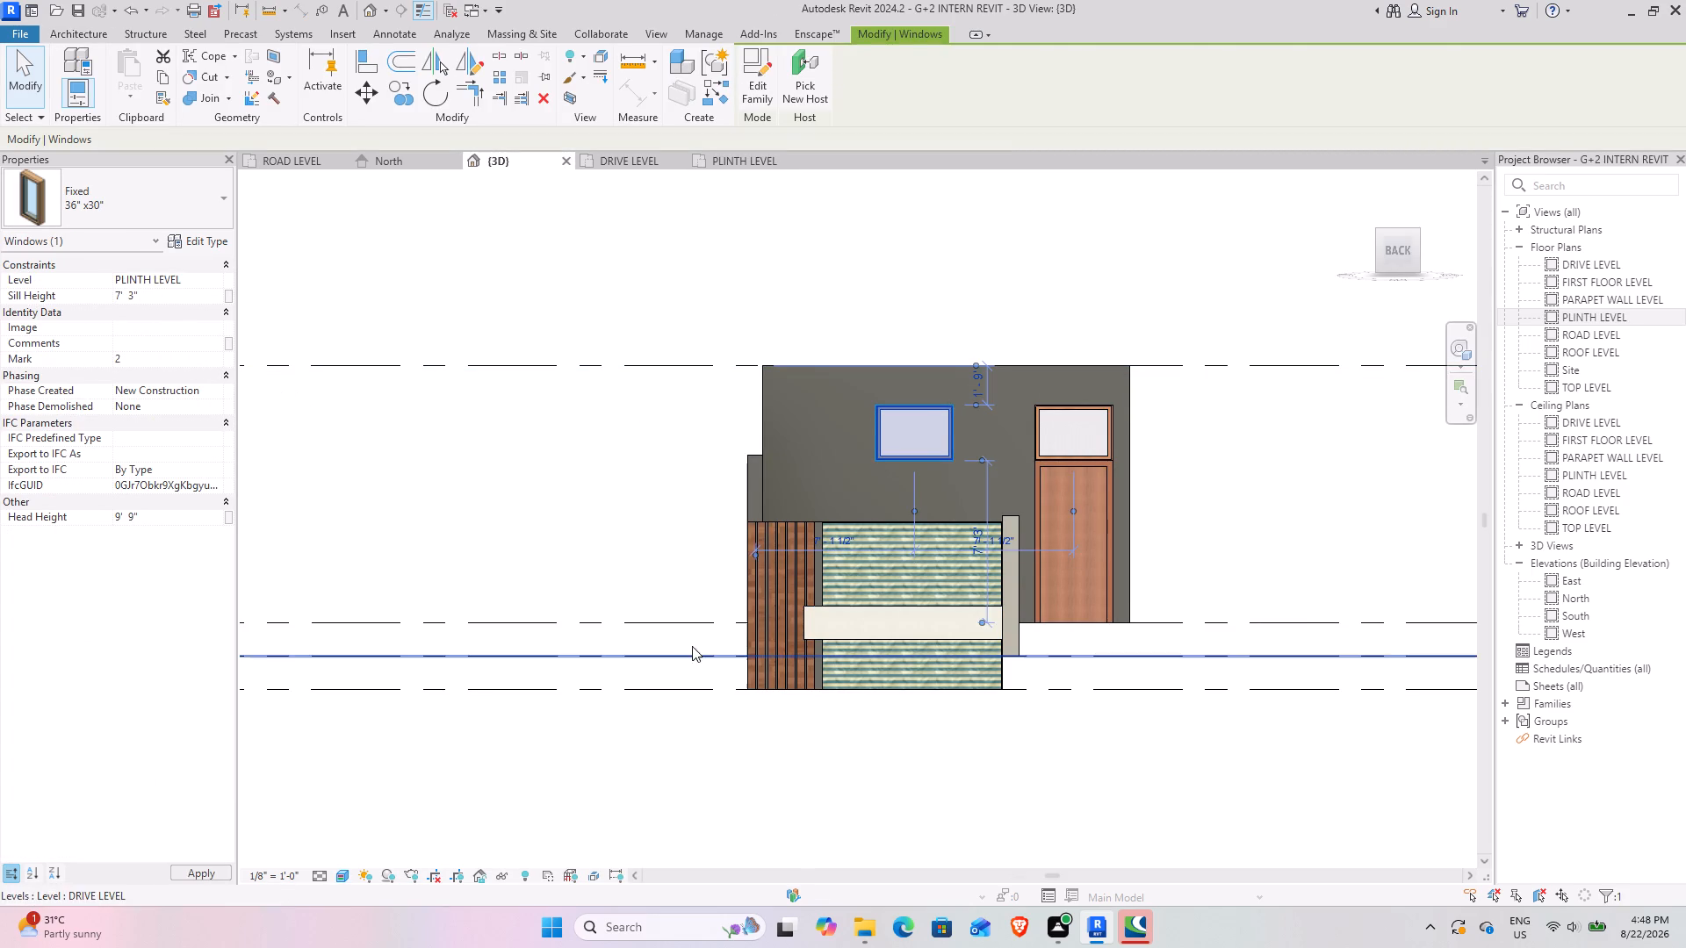
{"action": "left_click", "coordinate": [625, 484]}
{"action": "scroll", "coordinate": [1047, 377], "scroll_direction": "up", "scroll_amount": 7}
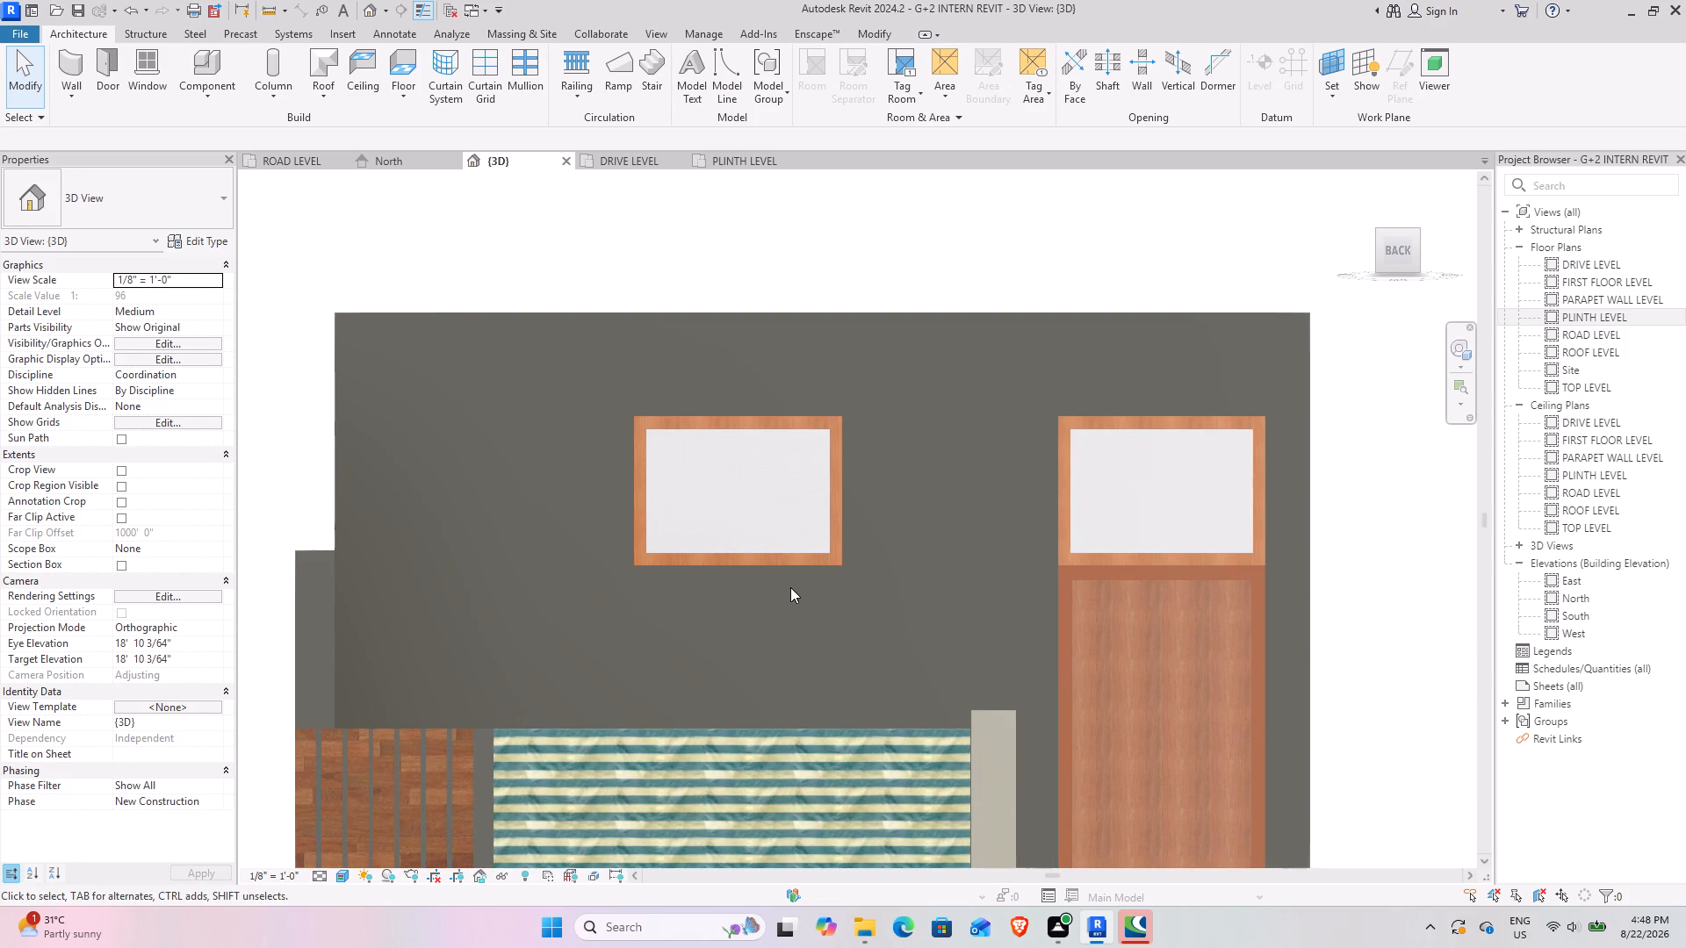
{"action": "scroll", "coordinate": [790, 587], "scroll_direction": "down", "scroll_amount": 1}
{"action": "middle_click_drag", "start_coordinate": [780, 606], "coordinate": [847, 571]}
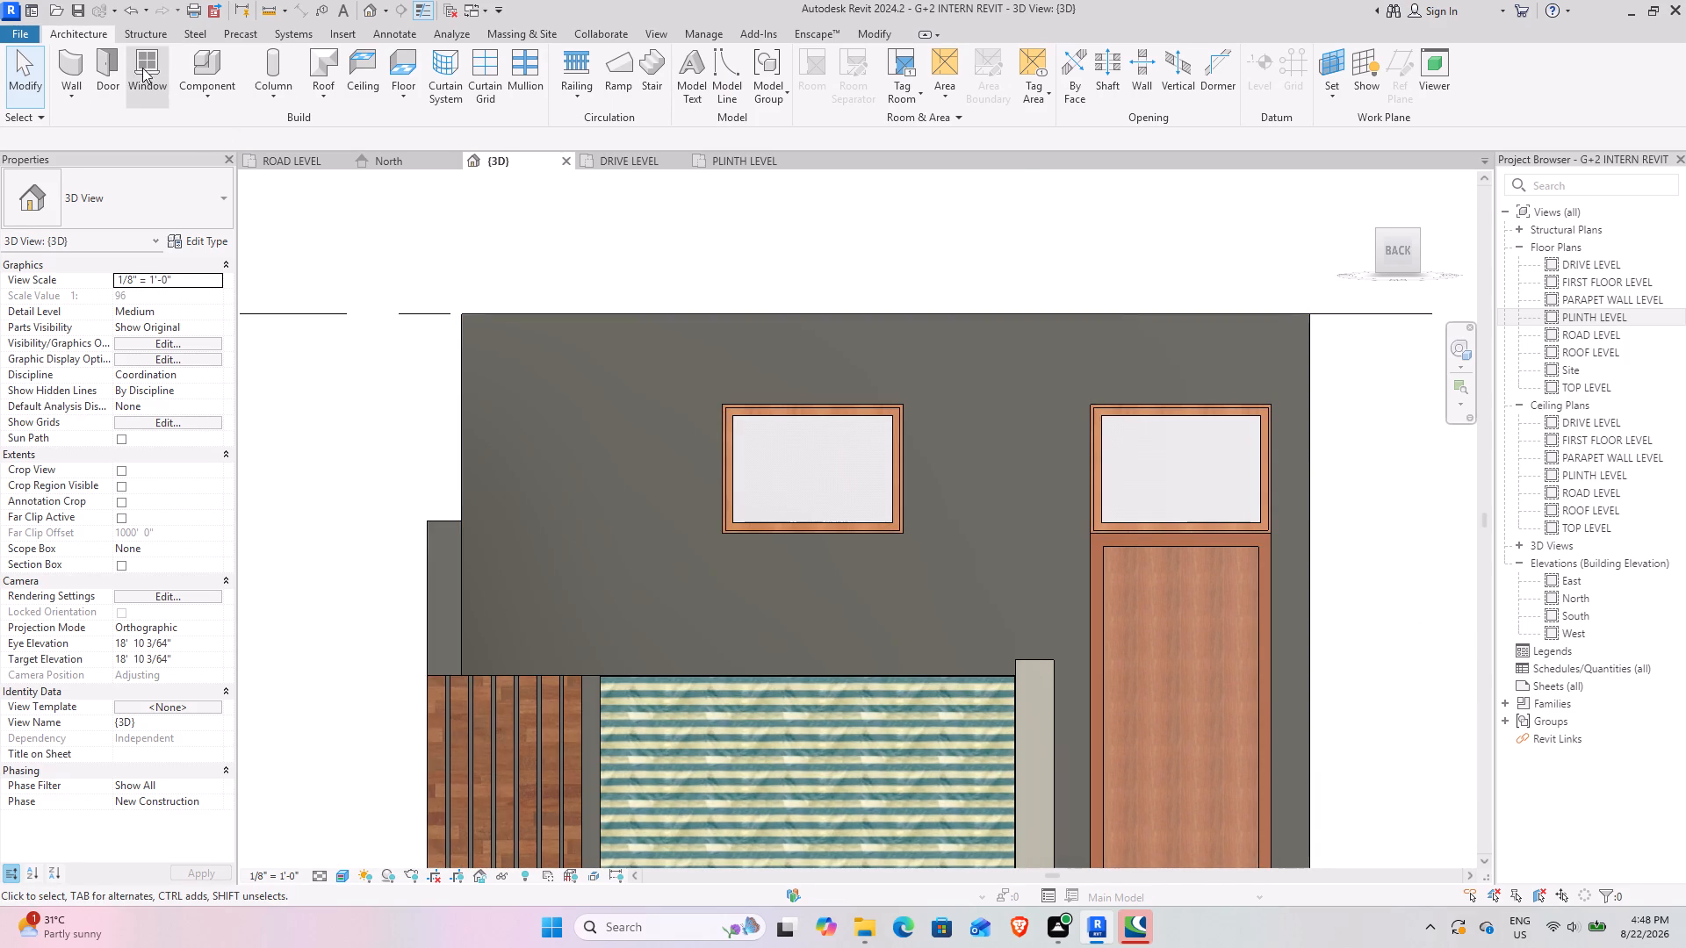
Start window placement and duplicate the Fixed 36" x30" type, setting the copy's width to 4' 6".
{"action": "left_click", "coordinate": [136, 66]}
{"action": "left_click", "coordinate": [156, 192]}
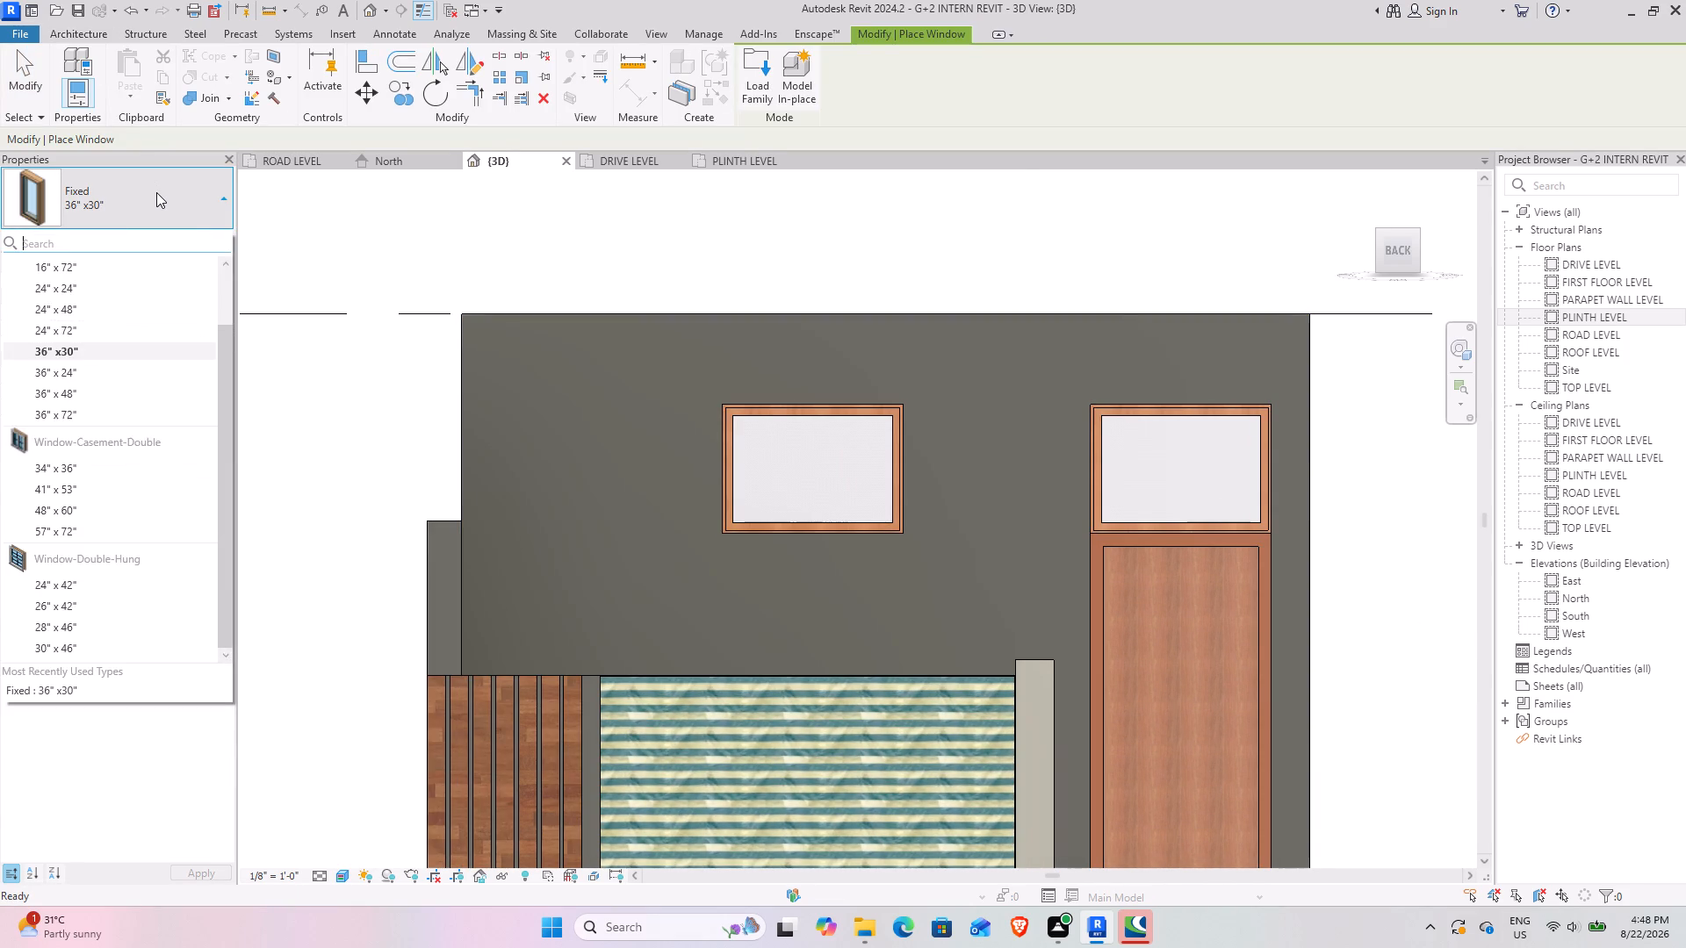
{"action": "left_click", "coordinate": [156, 192]}
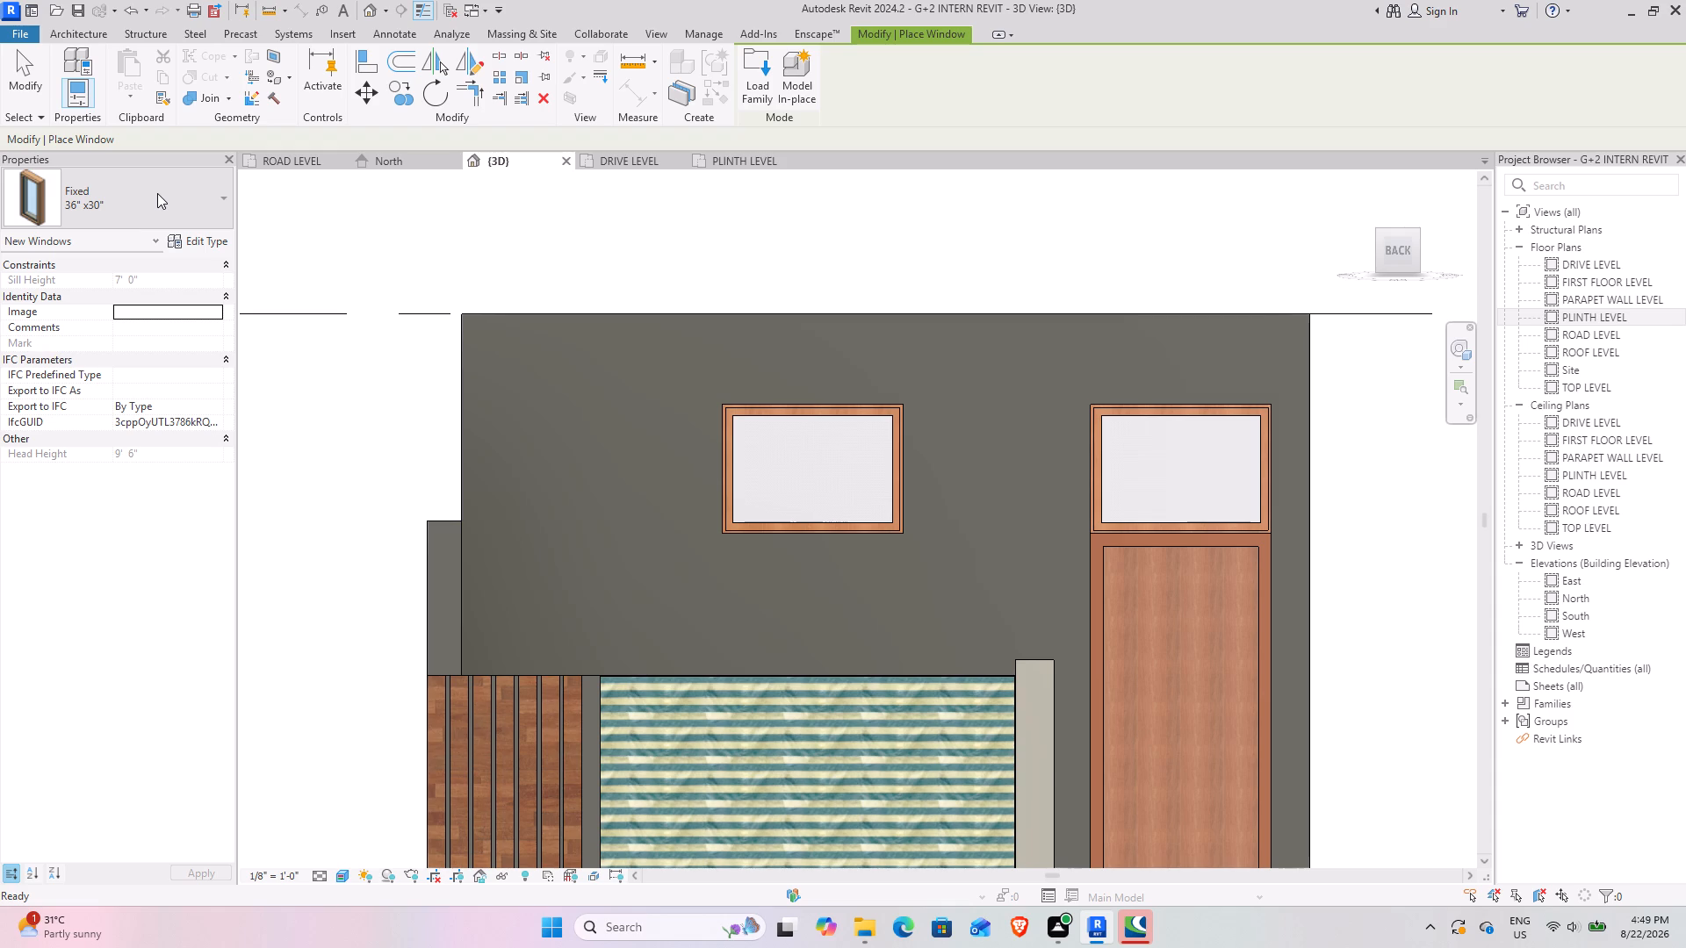
{"action": "left_click", "coordinate": [198, 240]}
{"action": "left_click", "coordinate": [1182, 280]}
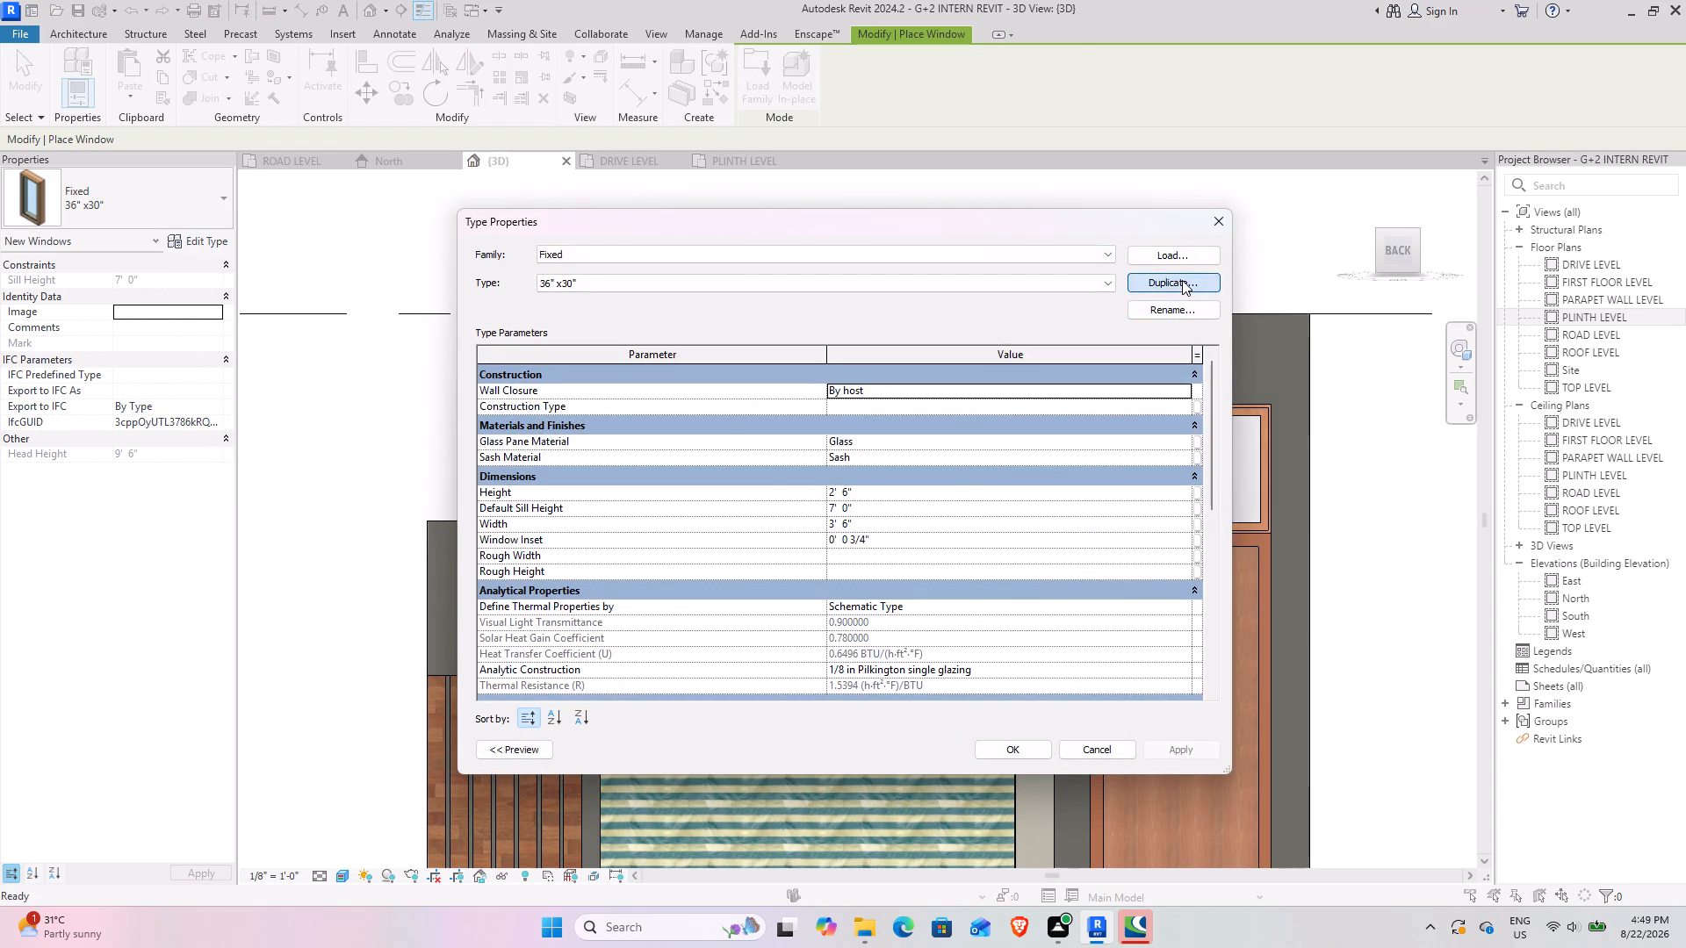
{"action": "left_click", "coordinate": [853, 538]}
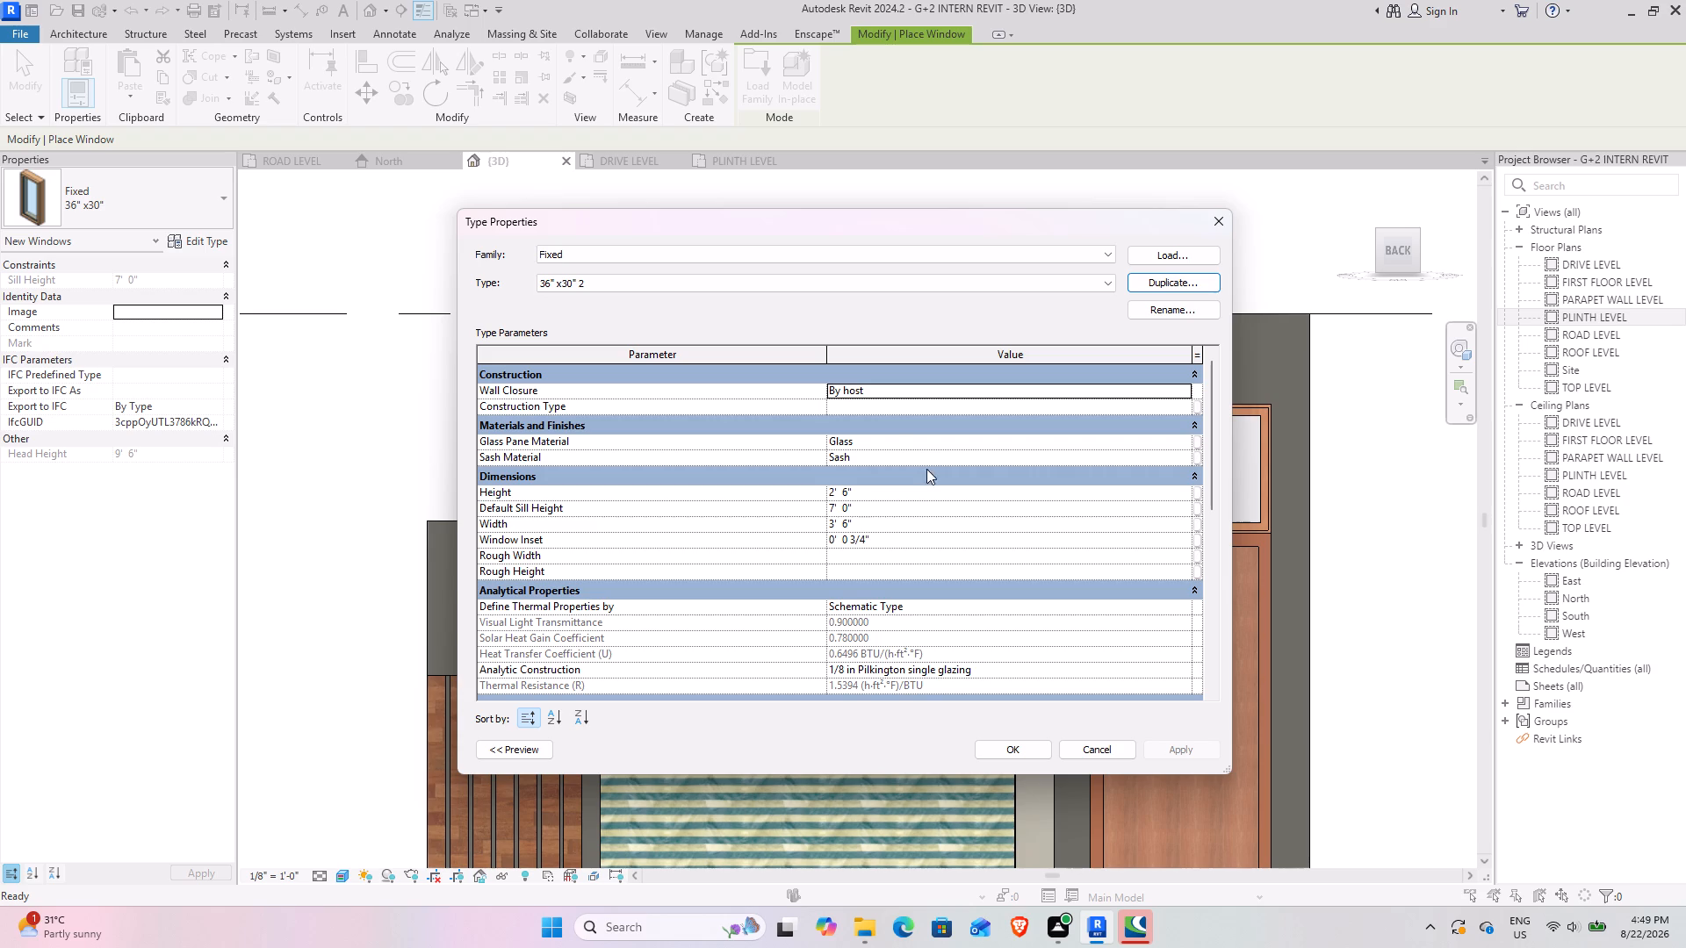
{"action": "left_click", "coordinate": [870, 526]}
{"action": "type", "text": "4.5'"}
{"action": "key", "text": "Return"}
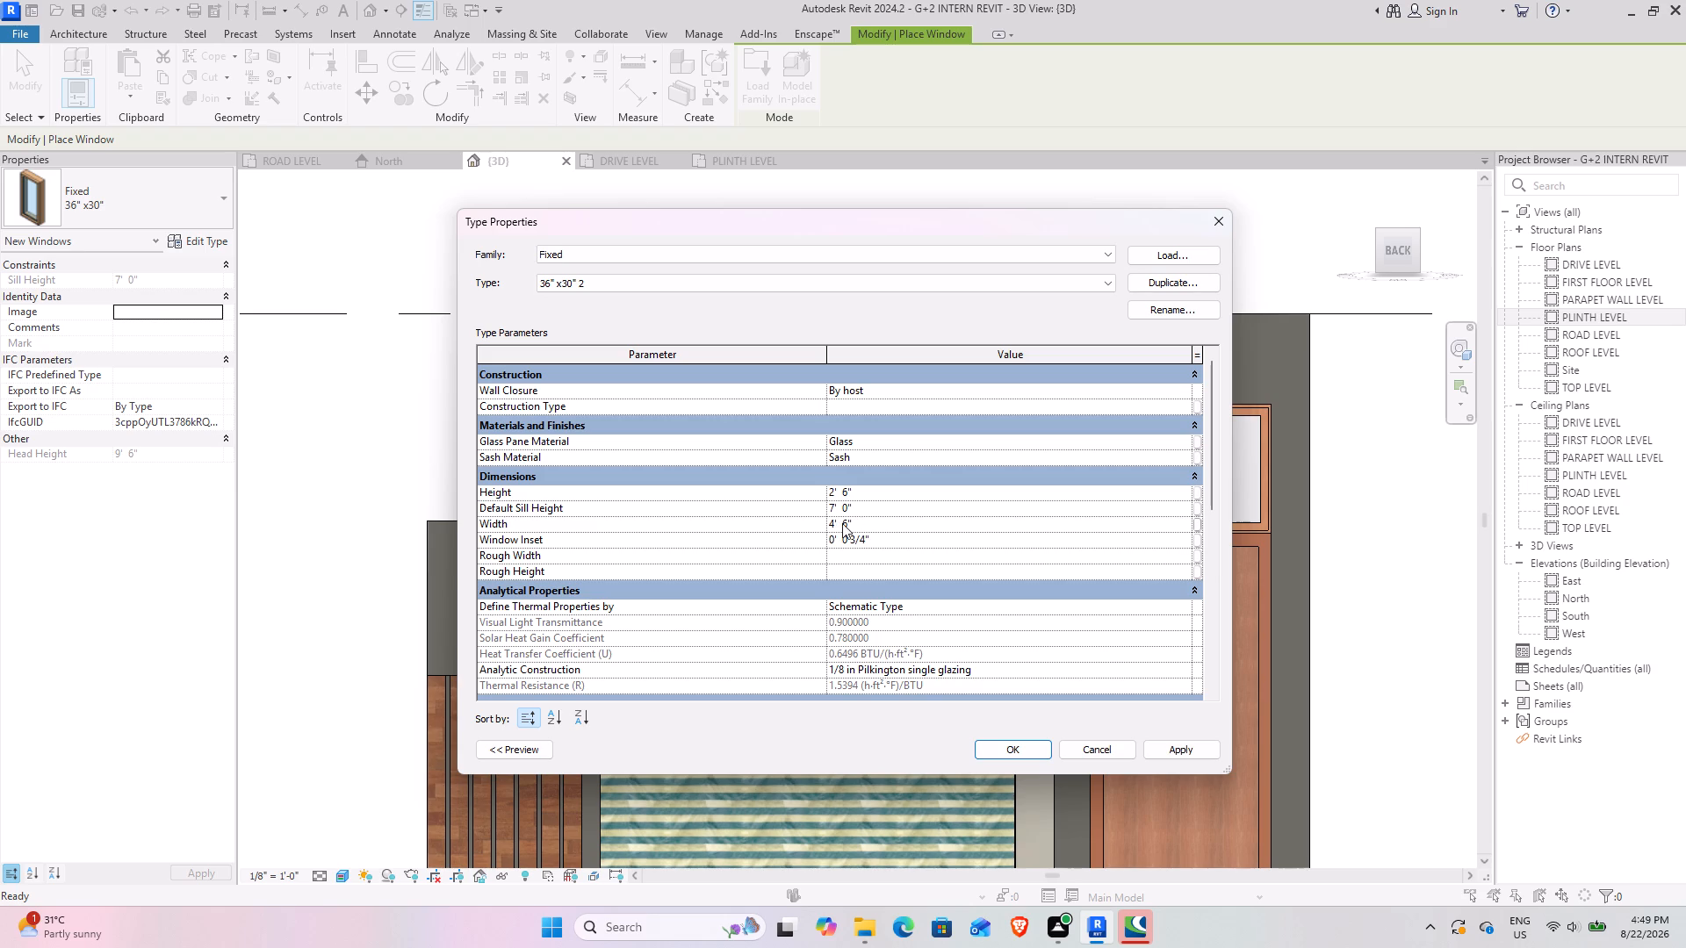
Set the duplicated window type's height to 5' 0" and its default sill height to 3' 0".
{"action": "left_click", "coordinate": [926, 495]}
{"action": "type", "text": "5'"}
{"action": "key", "text": "Return"}
{"action": "left_click", "coordinate": [861, 508]}
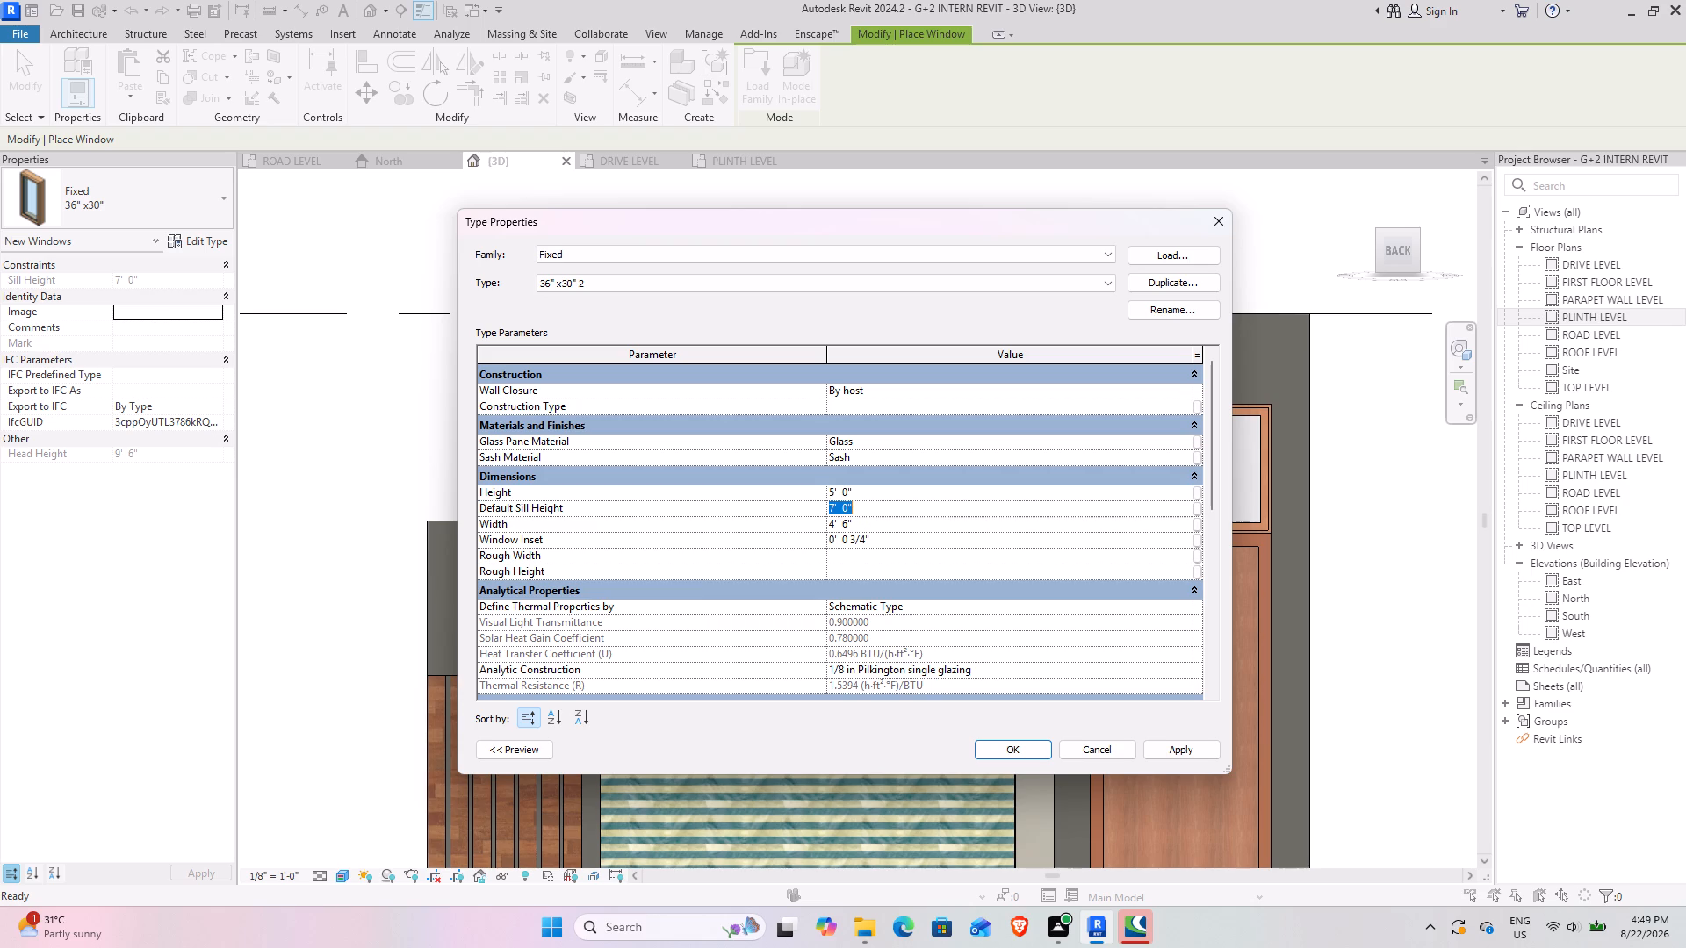
{"action": "type", "text": "3'"}
{"action": "key", "text": "Return"}
{"action": "left_click", "coordinate": [1192, 750]}
{"action": "left_click", "coordinate": [1011, 746]}
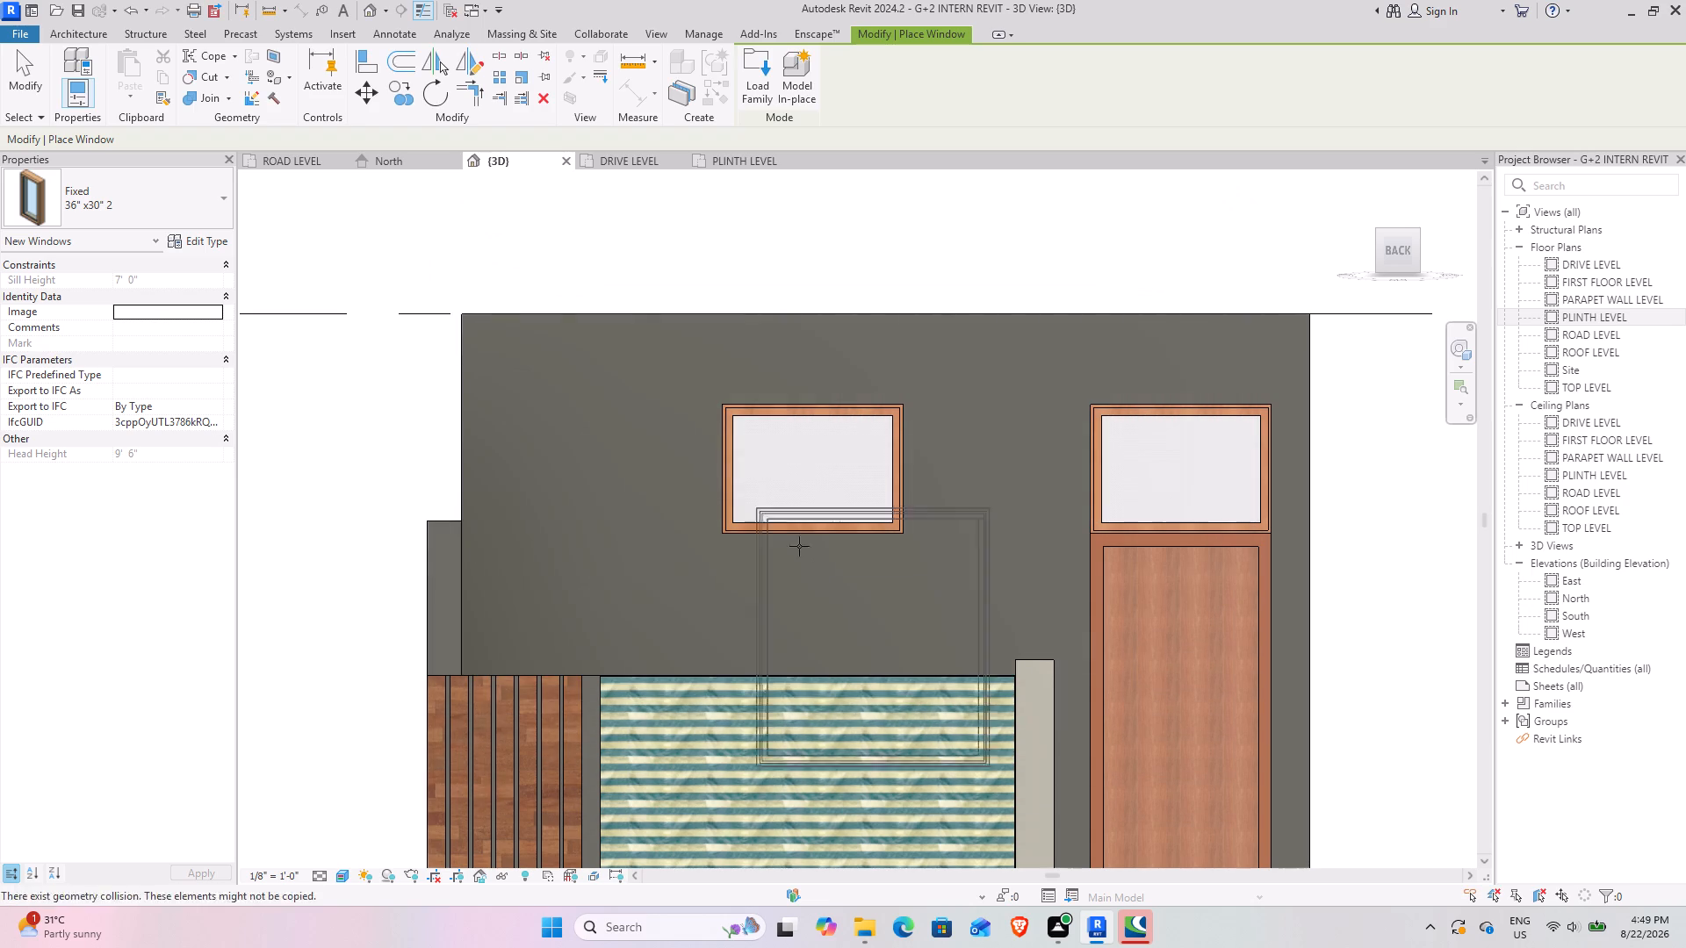
In the PLINTH LEVEL plan, place the new window in the entrance wall, 6' 9 1/2" from the far side wall, and return to 3D.
{"action": "left_click", "coordinate": [739, 160]}
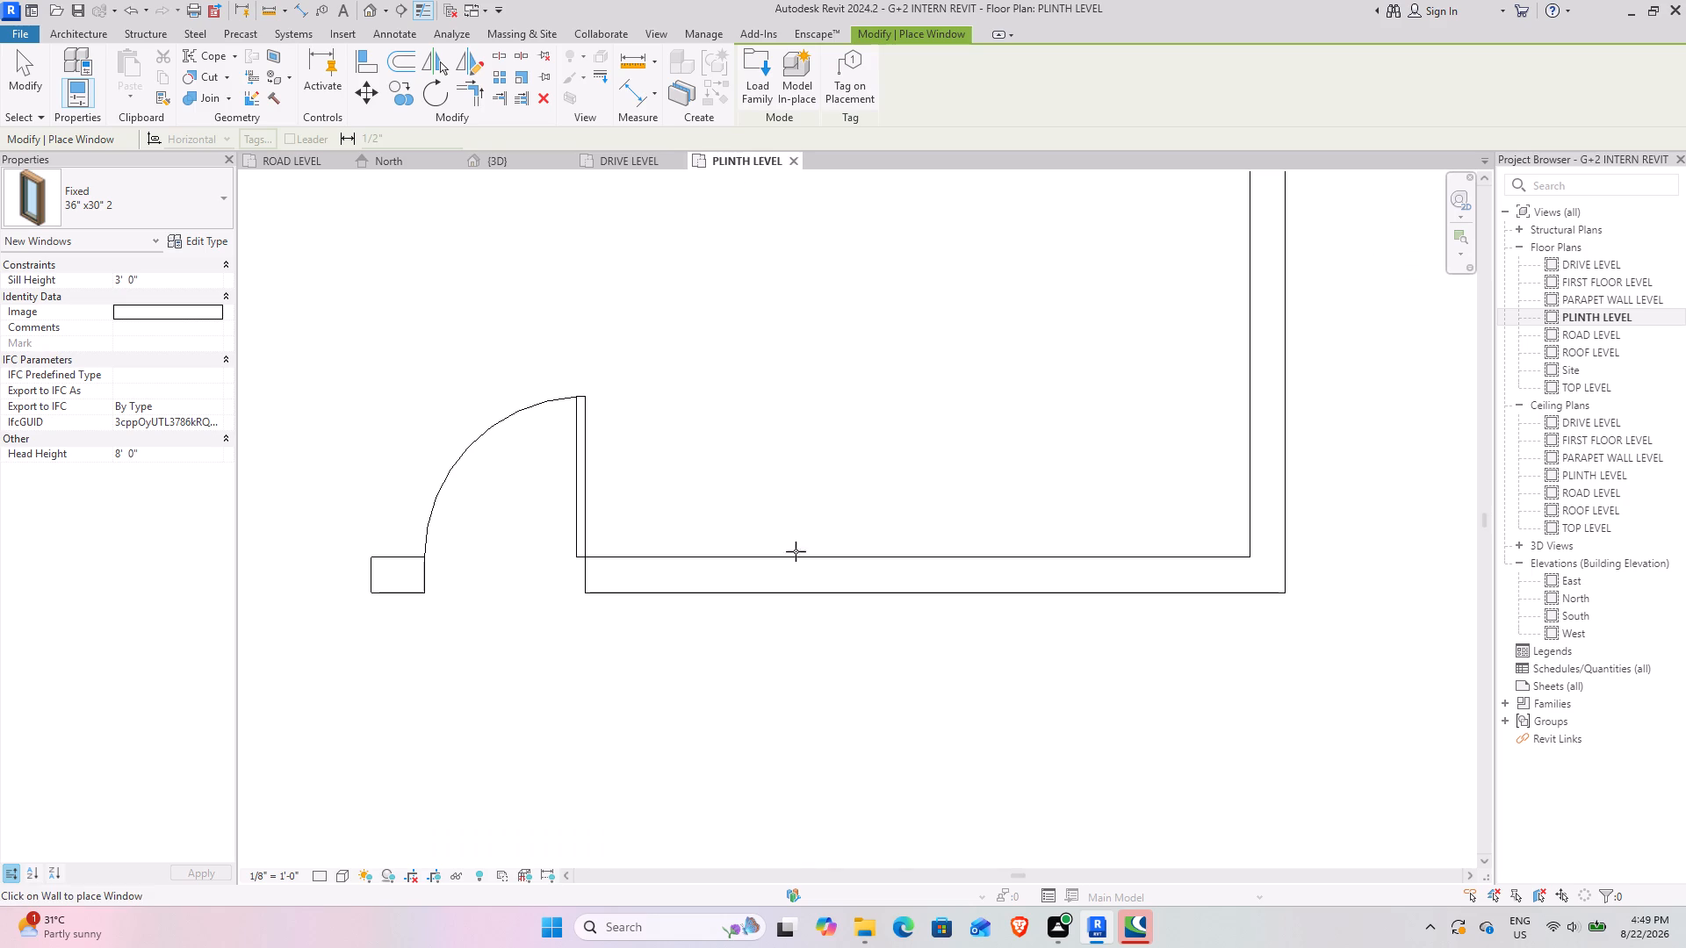
{"action": "left_click", "coordinate": [903, 564]}
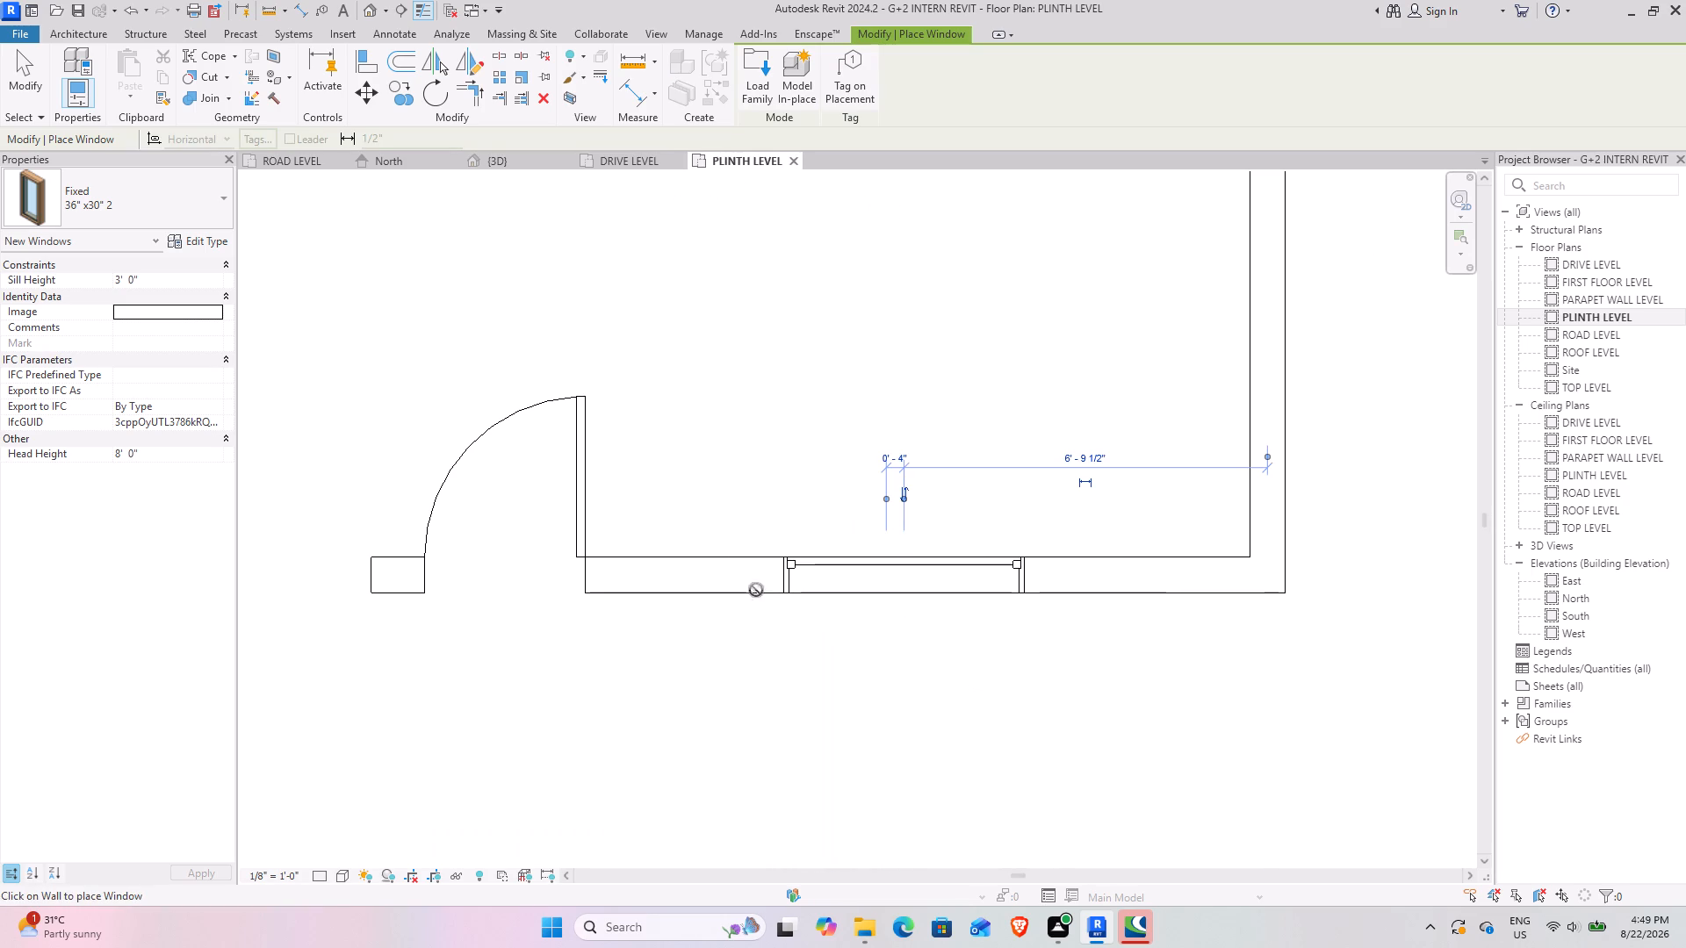
{"action": "left_click", "coordinate": [515, 162]}
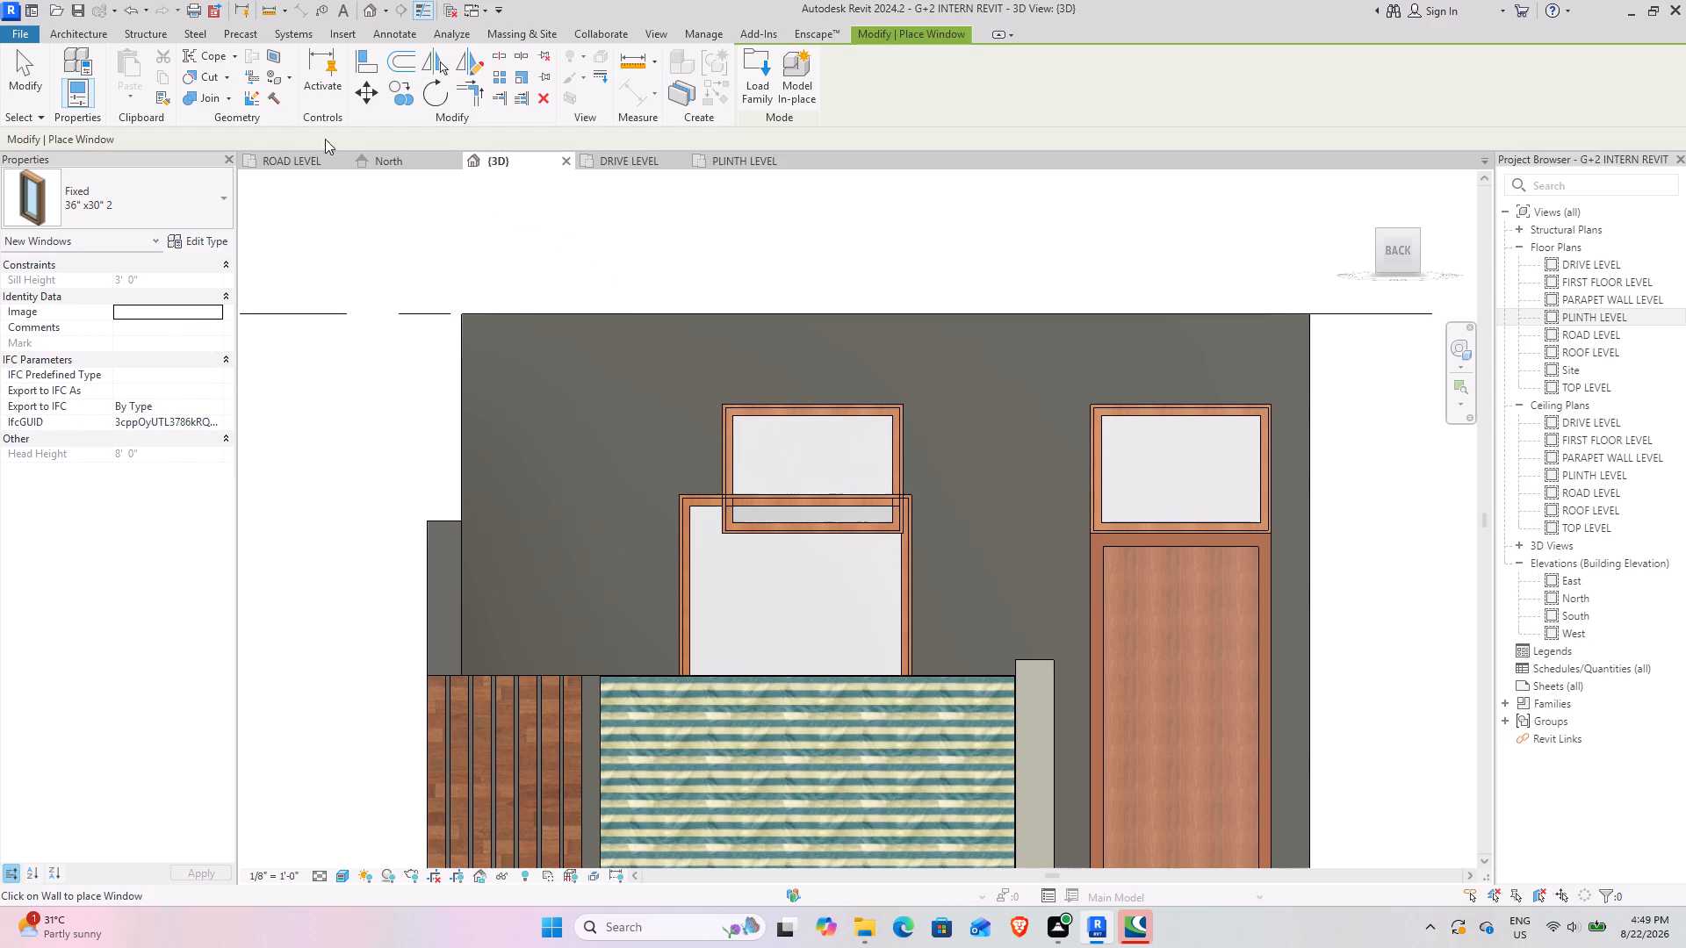
{"action": "left_click", "coordinate": [20, 62]}
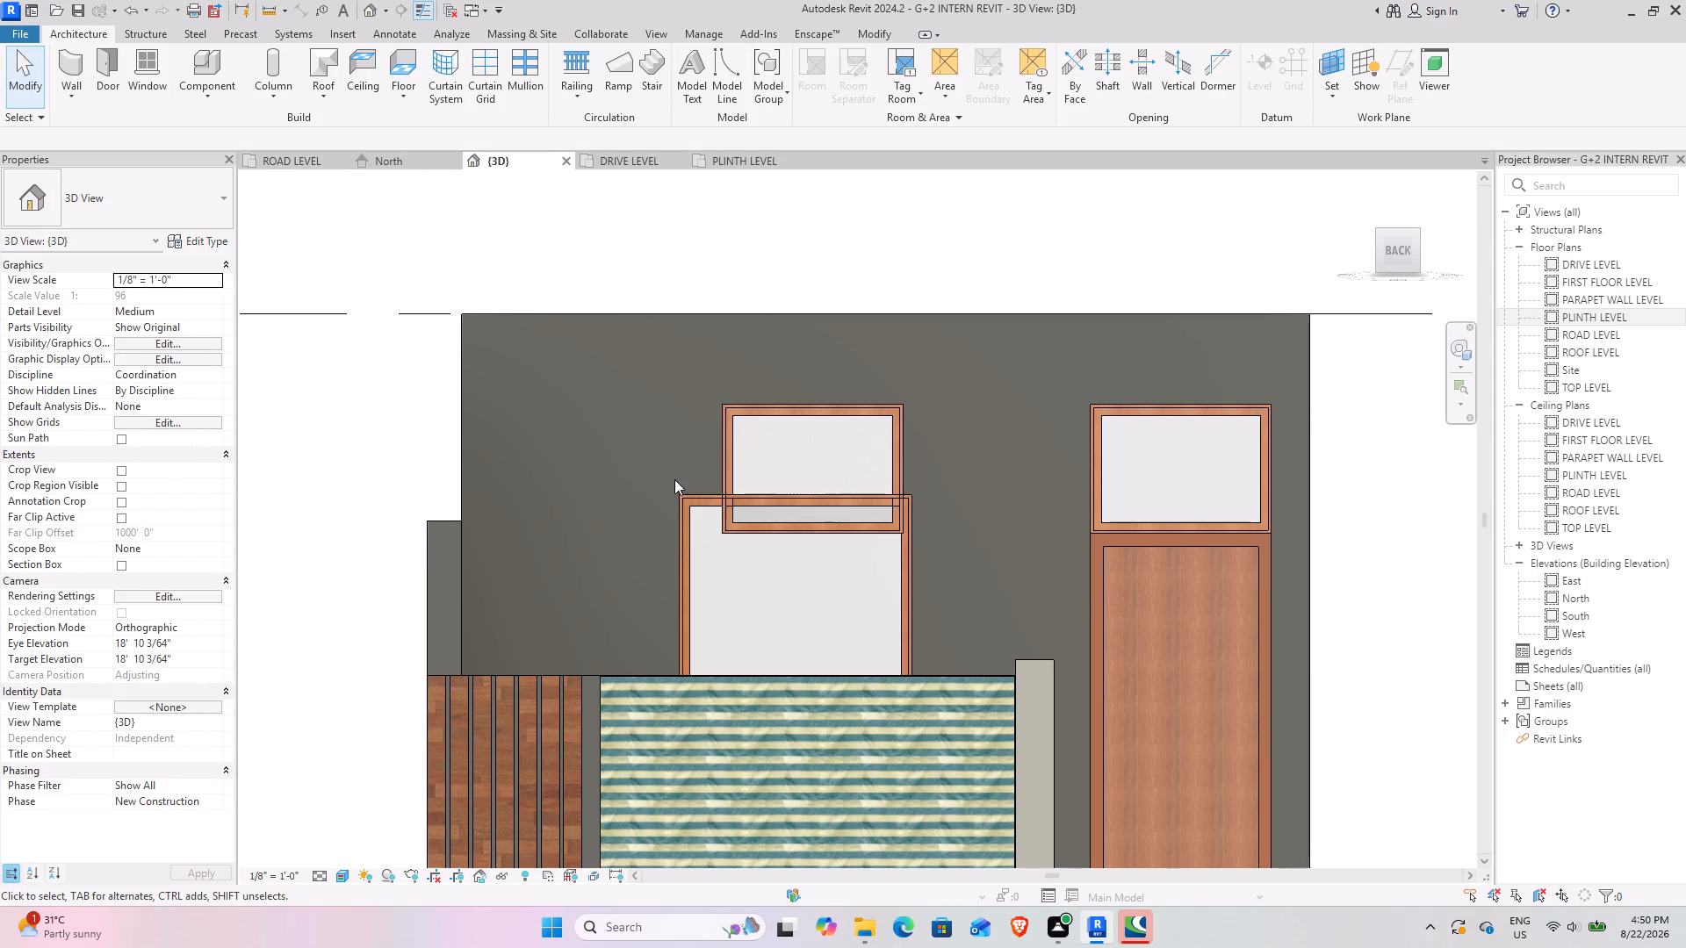
Set the sill height of the newly placed large window to 2' 6".
{"action": "left_click", "coordinate": [695, 502]}
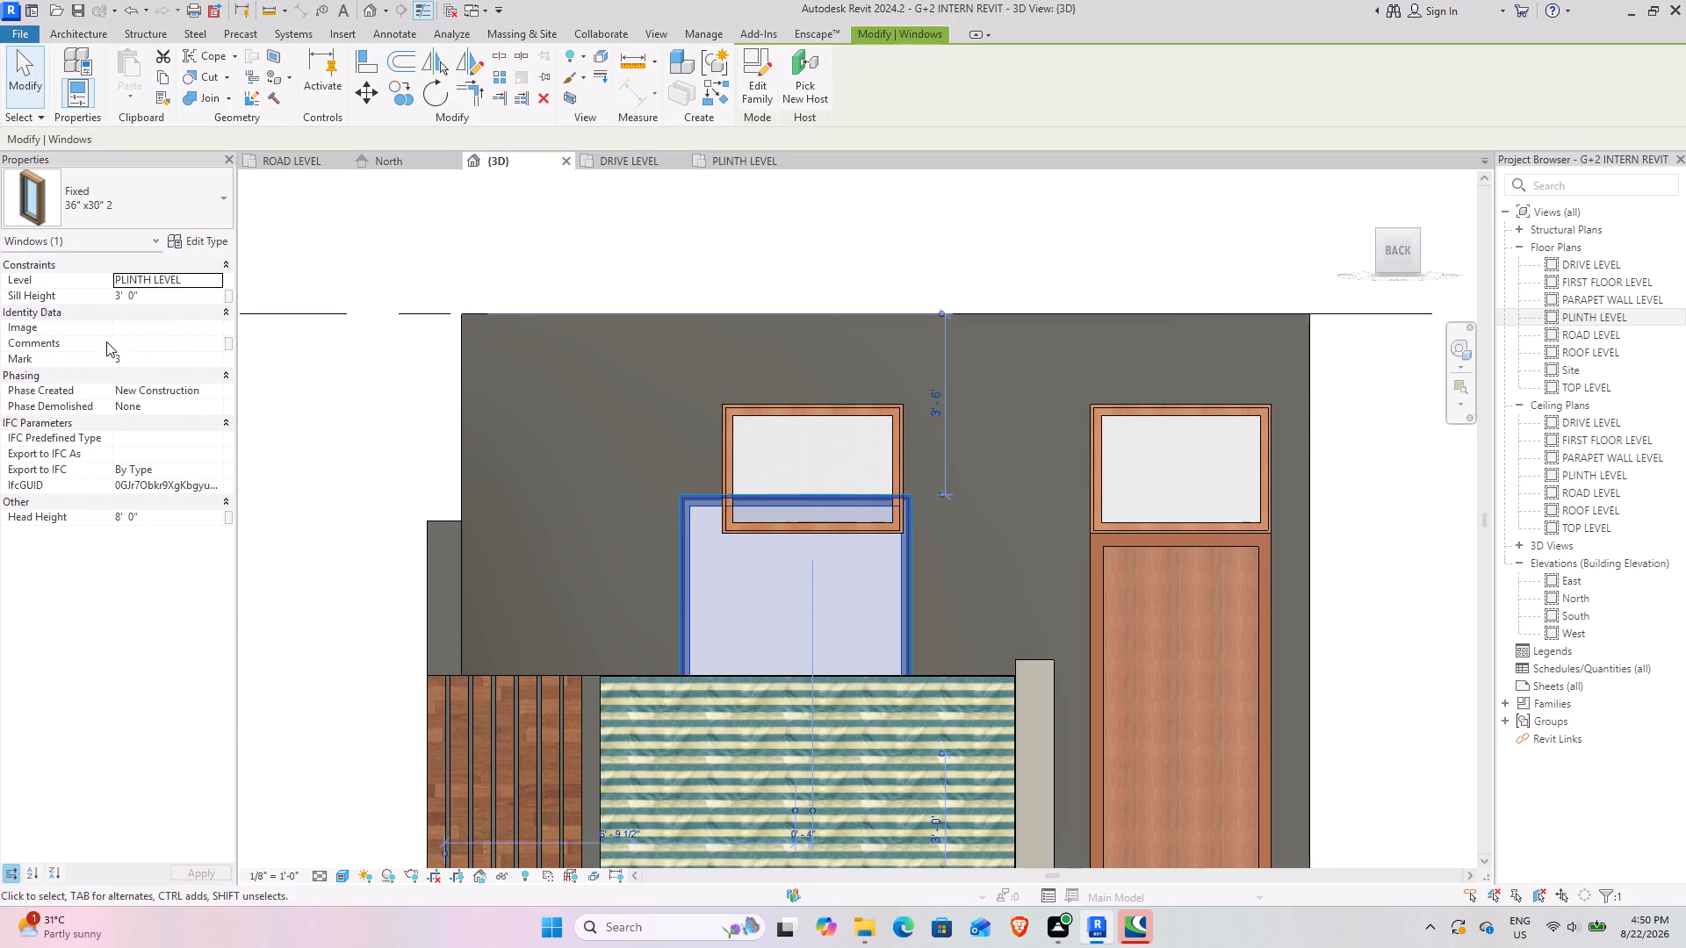
{"action": "left_click", "coordinate": [169, 295]}
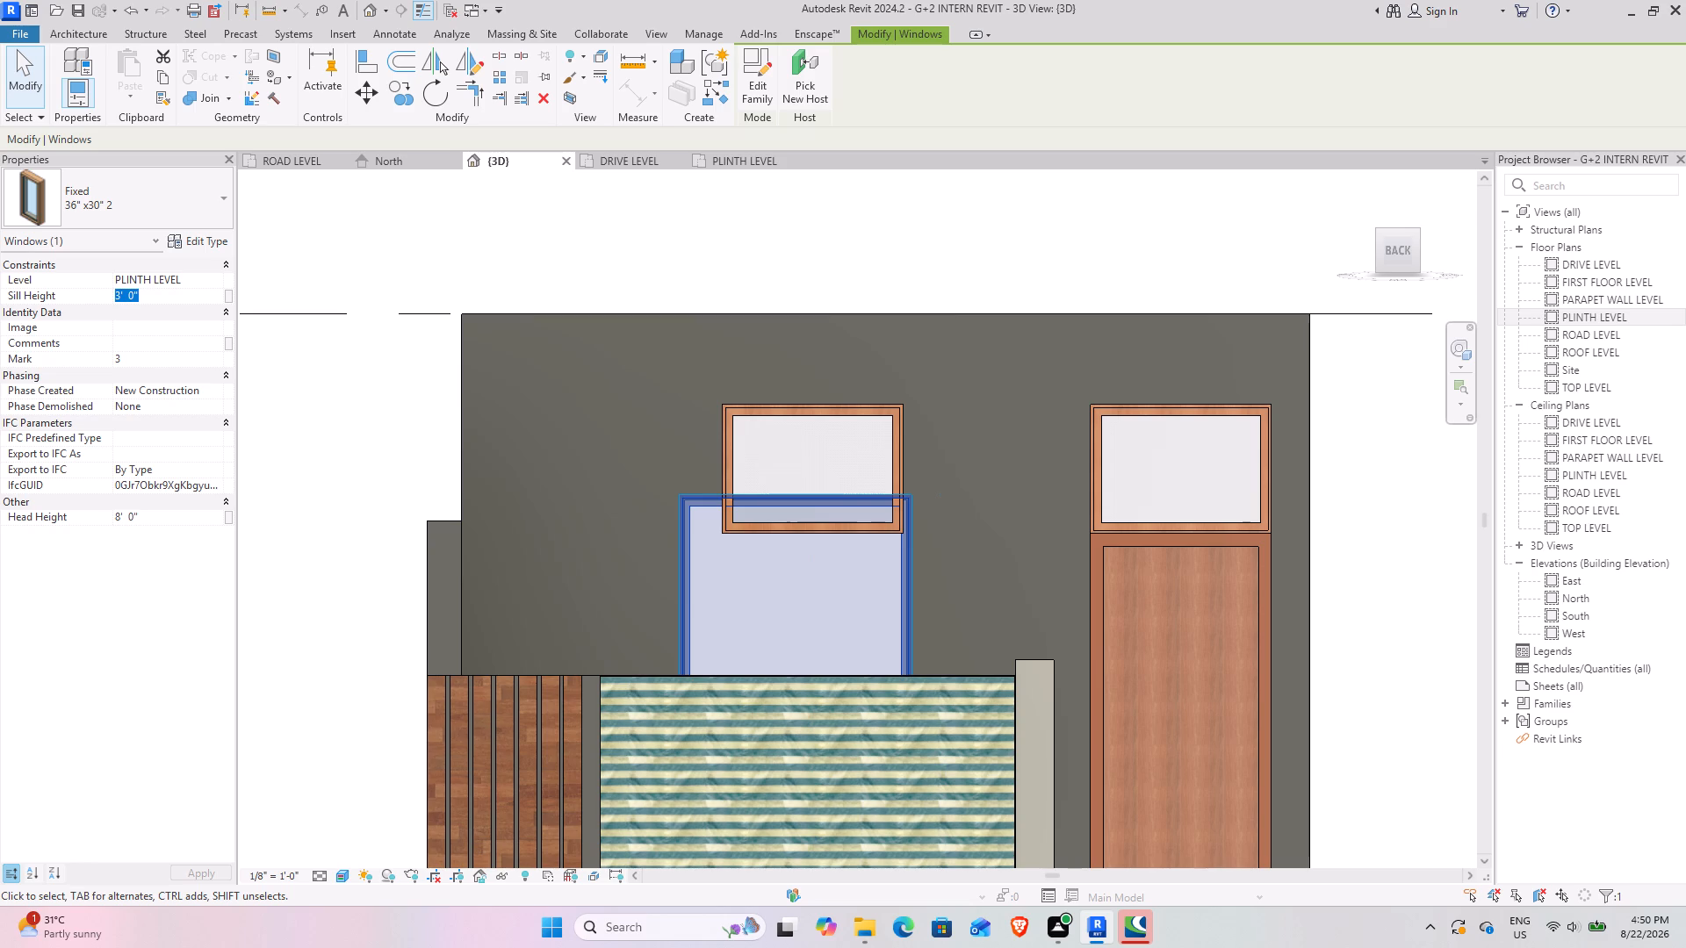
{"action": "type", "text": "2.5'"}
{"action": "key", "text": "Return"}
{"action": "left_click", "coordinate": [635, 455]}
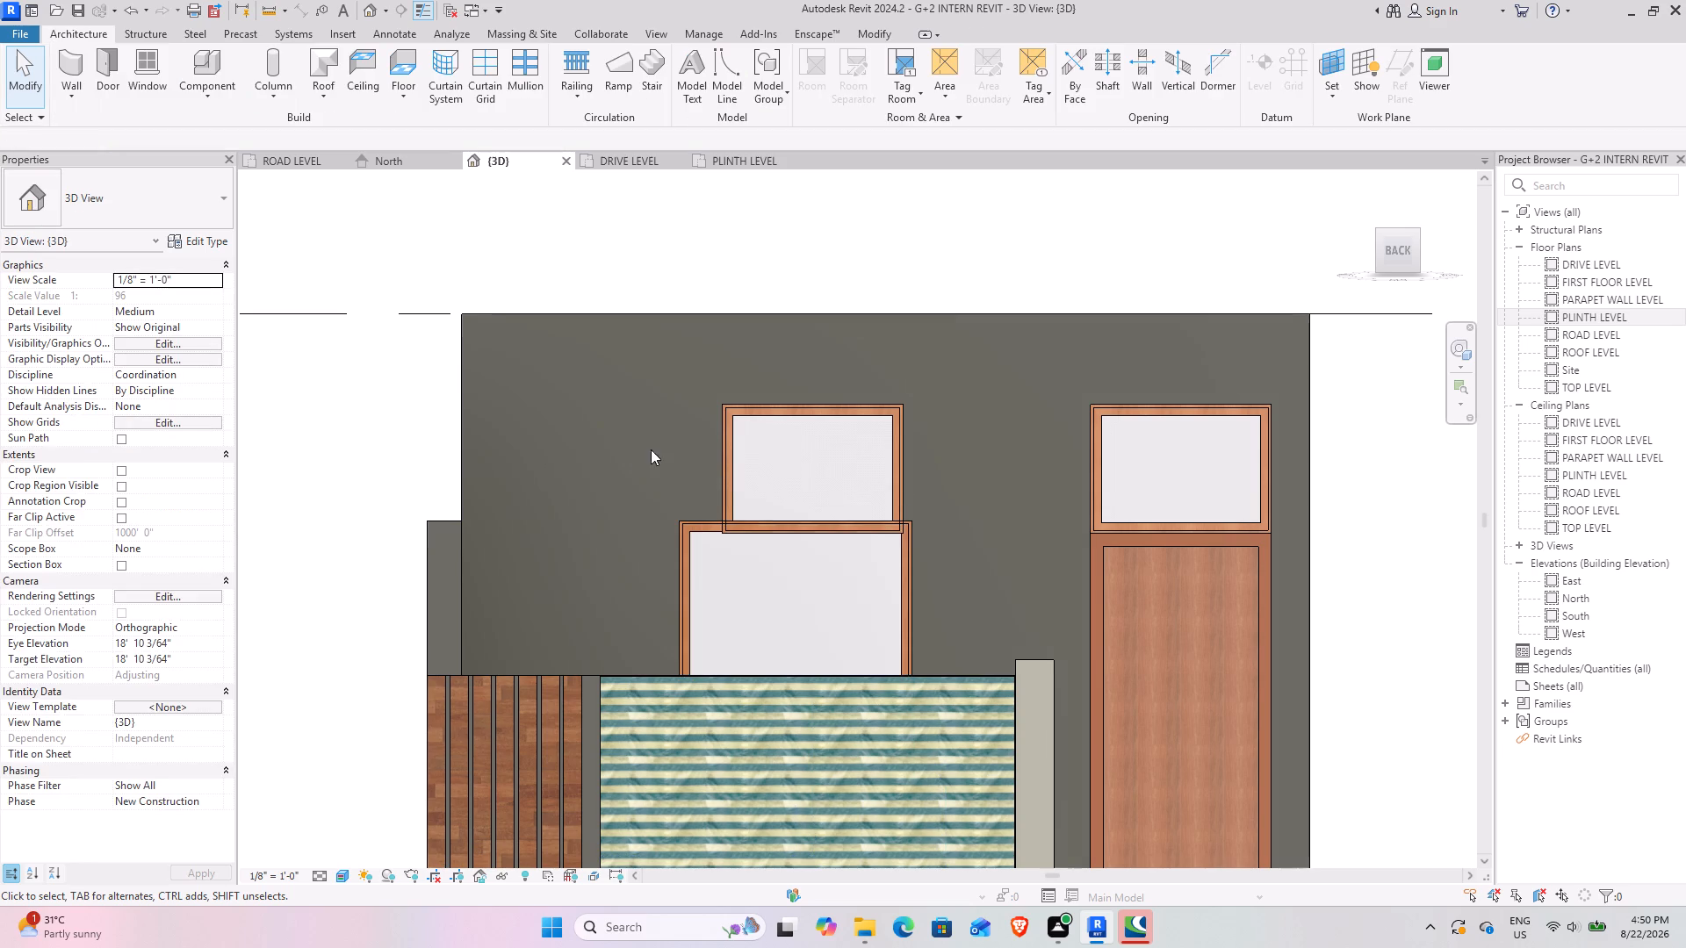
Duplicate the type of the small window above the large one and set its width to 4' 6", accepting the overlap.
{"action": "left_click", "coordinate": [904, 476]}
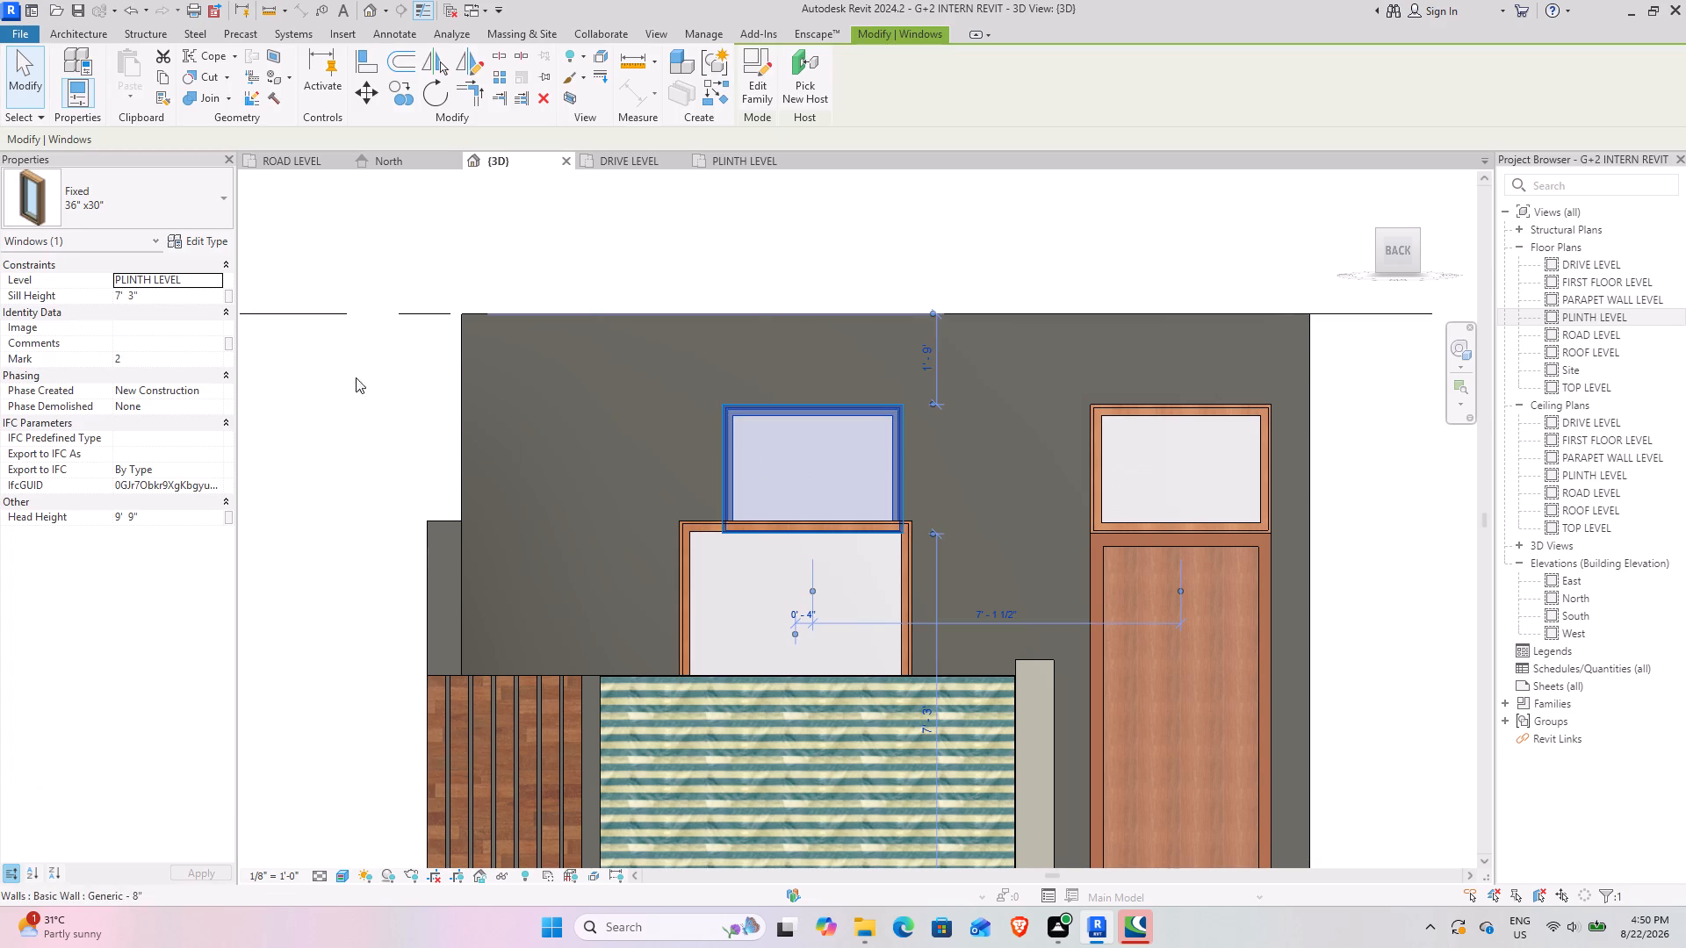
{"action": "left_click", "coordinate": [198, 235]}
{"action": "left_click", "coordinate": [1165, 277]}
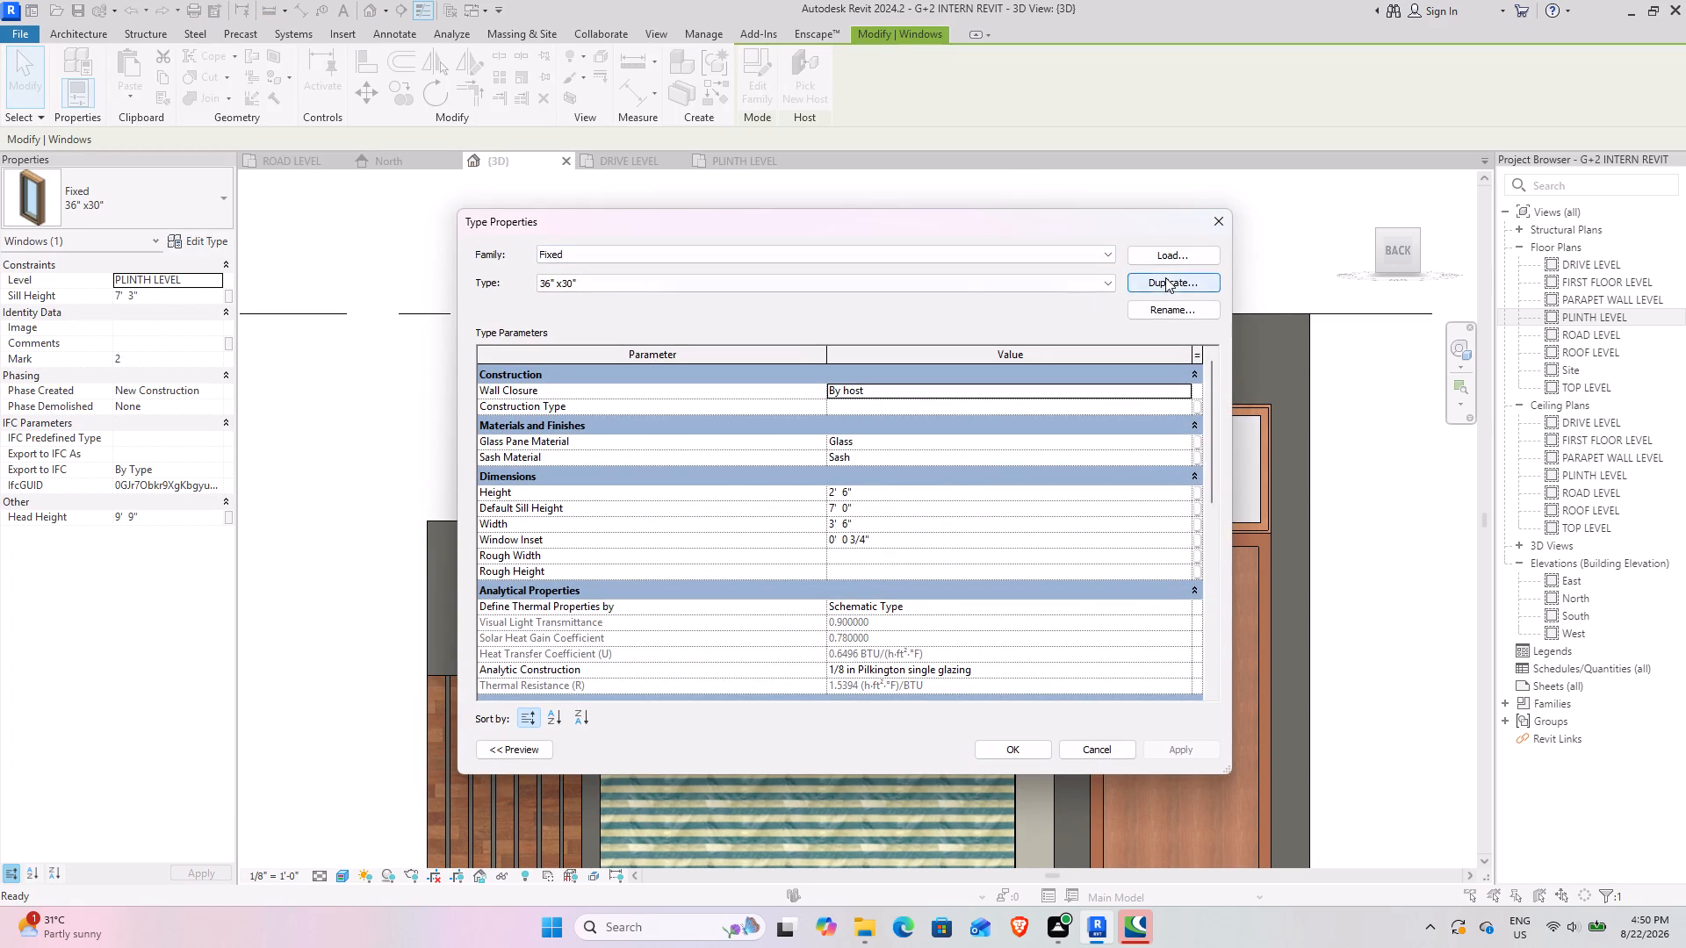
{"action": "left_click", "coordinate": [861, 533]}
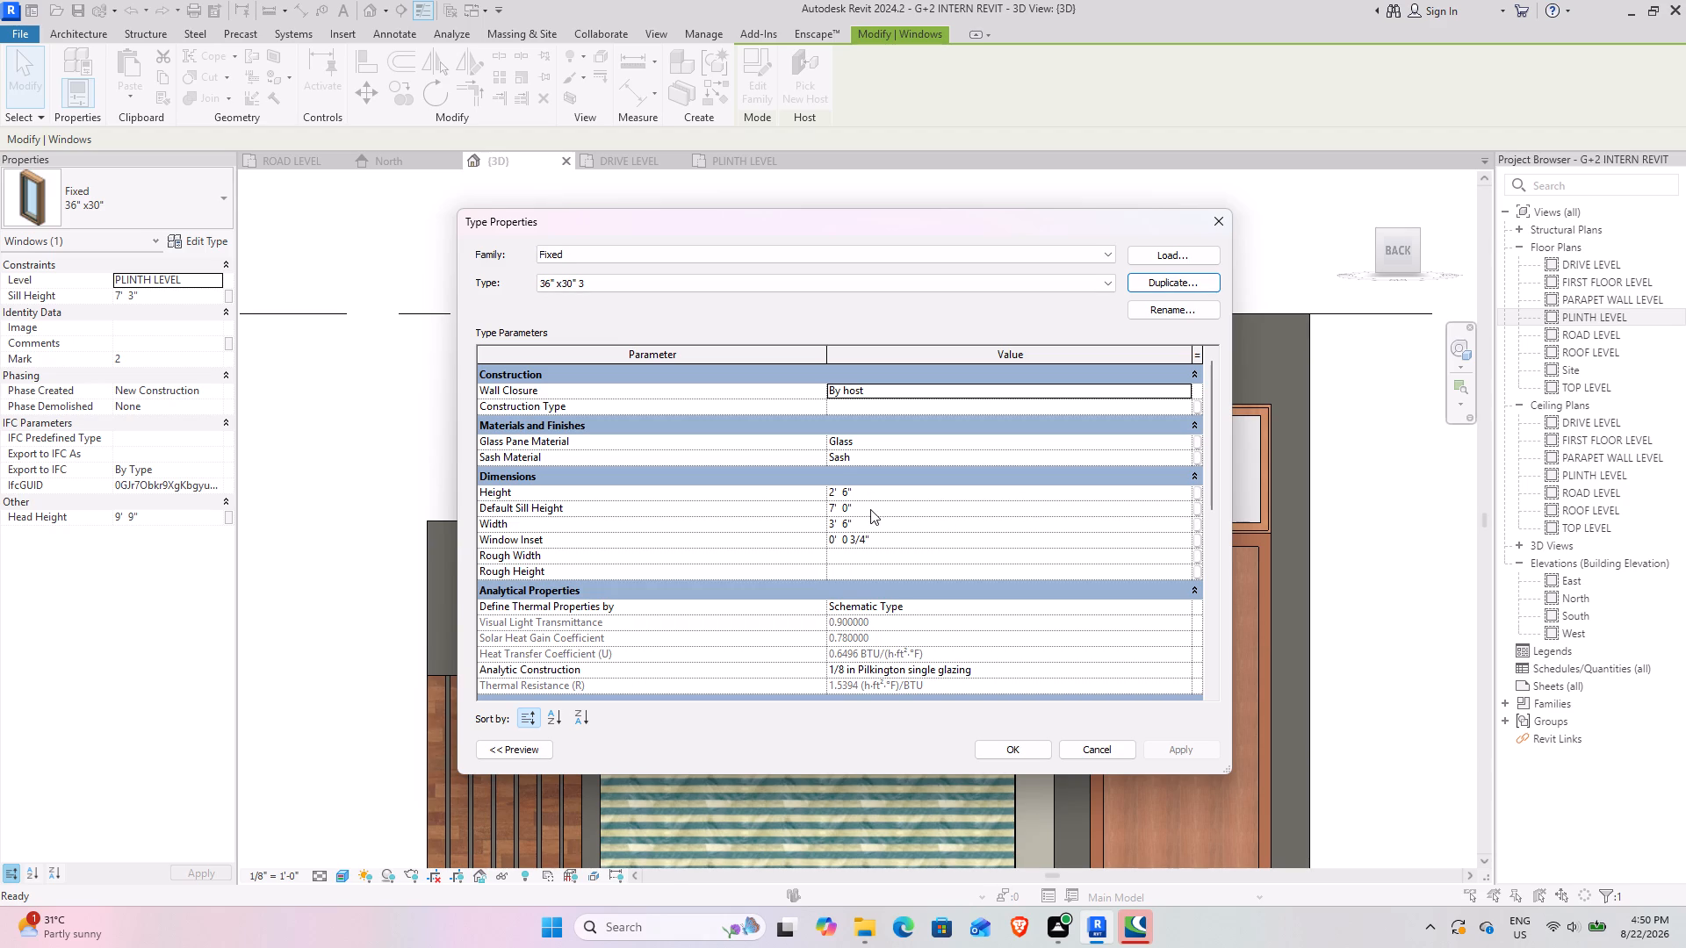
{"action": "left_click", "coordinate": [873, 530]}
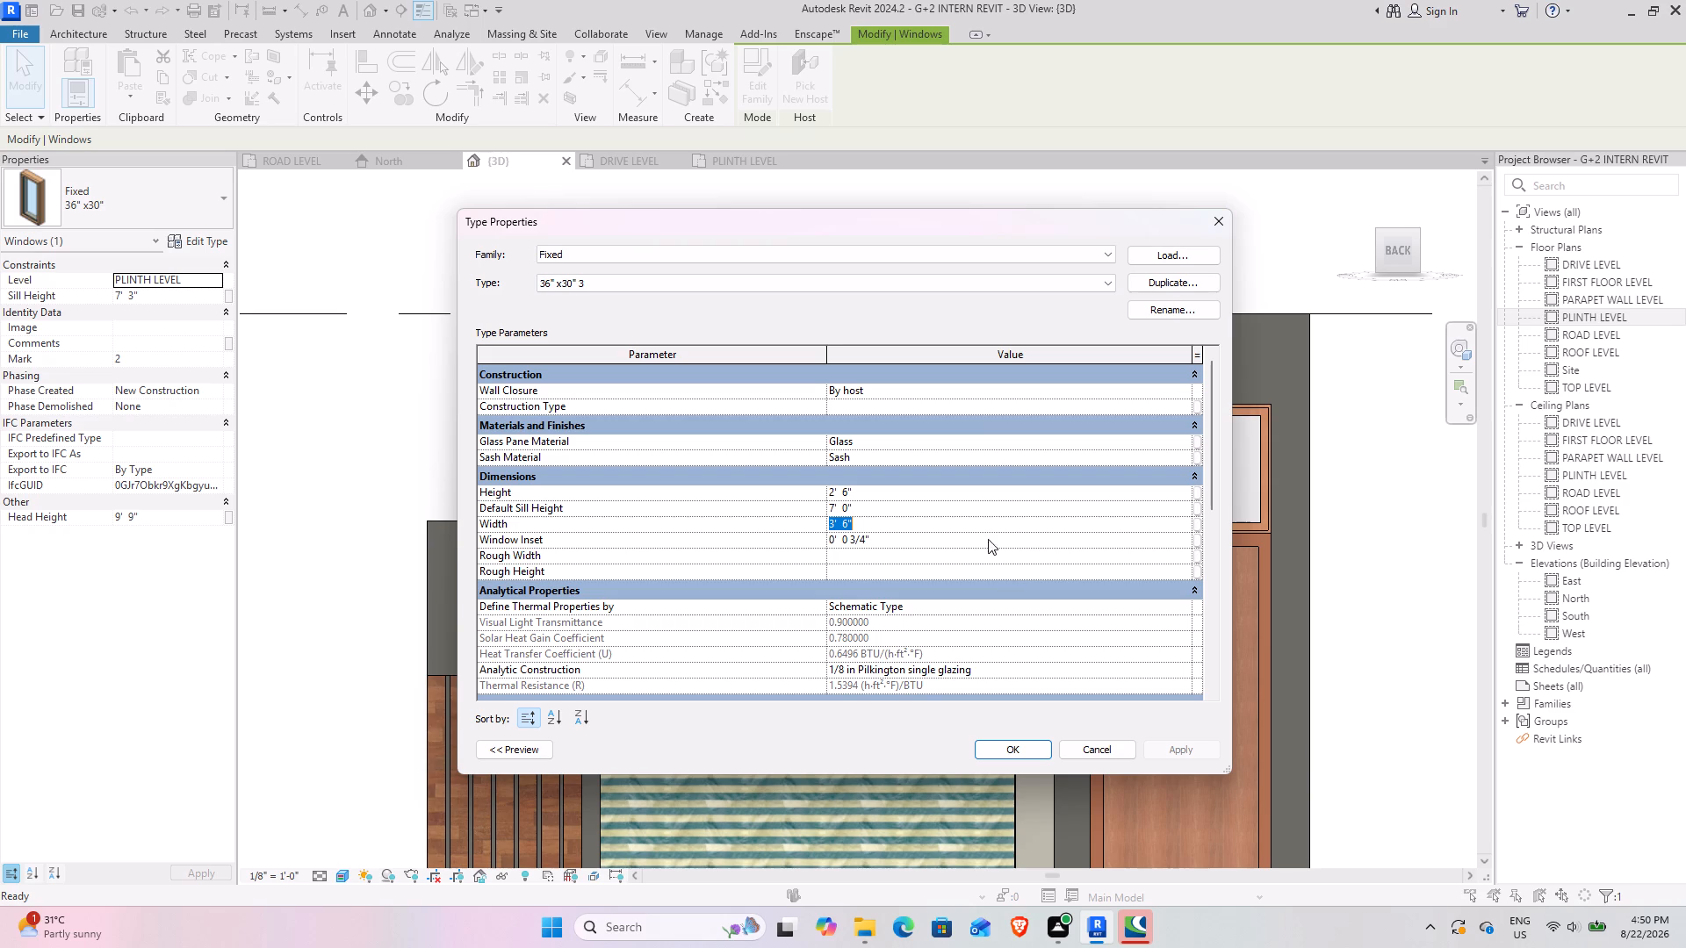
{"action": "type", "text": "4.5"}
{"action": "key", "text": "Return"}
{"action": "left_click", "coordinate": [1186, 756]}
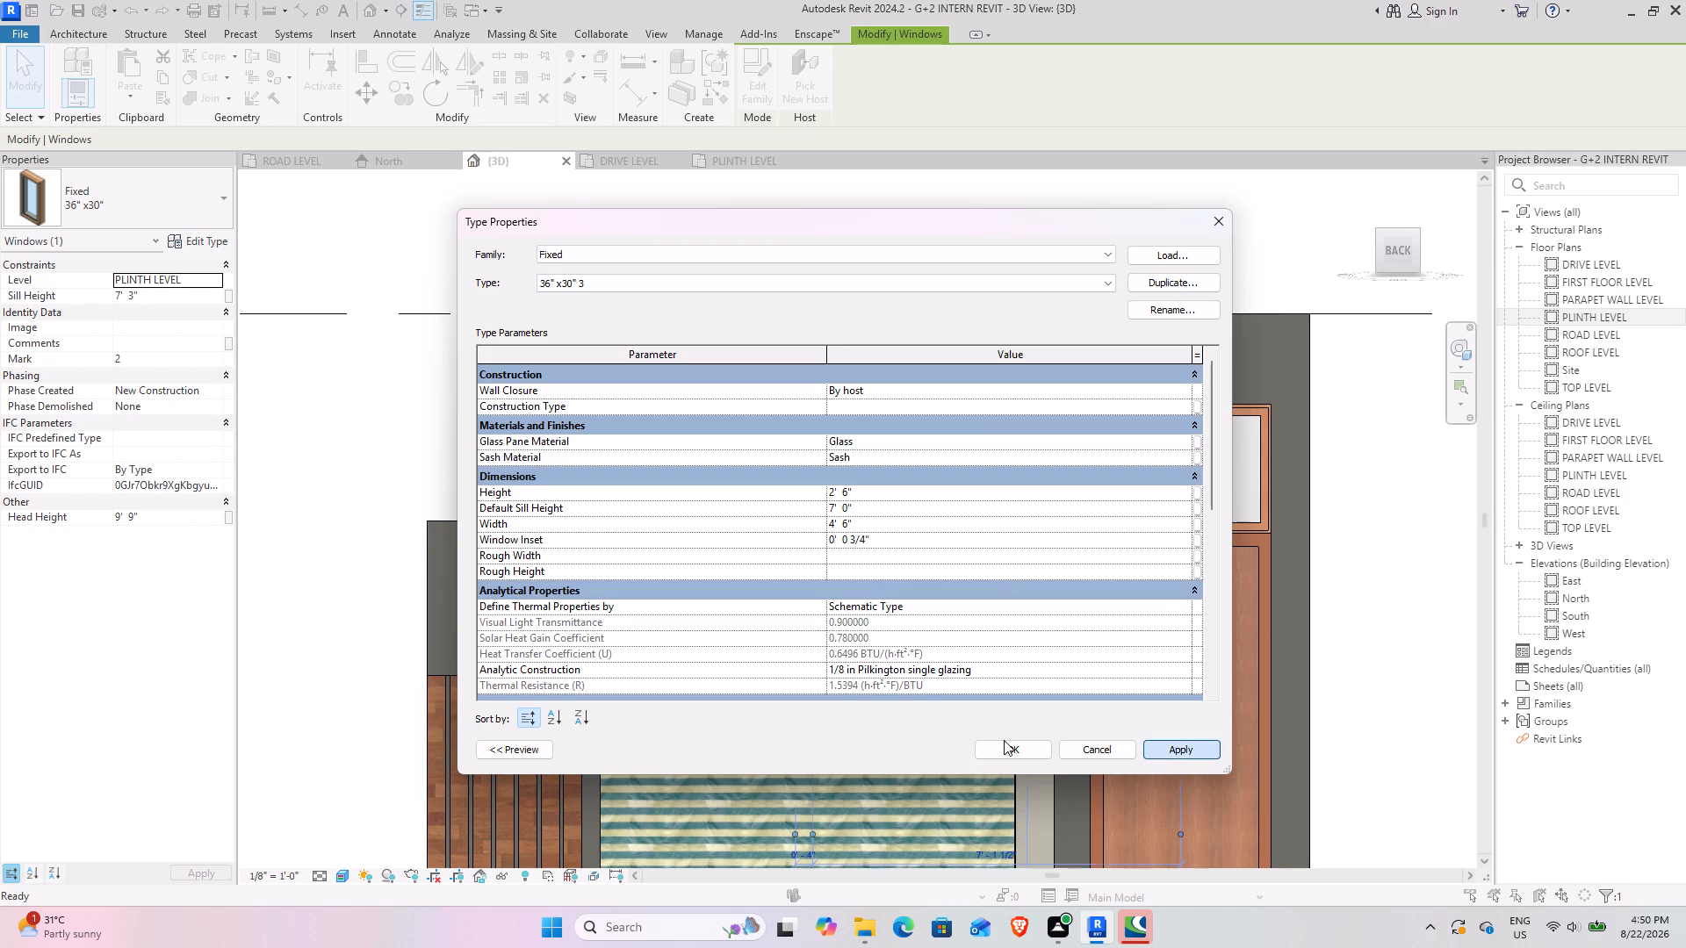
{"action": "left_click", "coordinate": [1006, 757]}
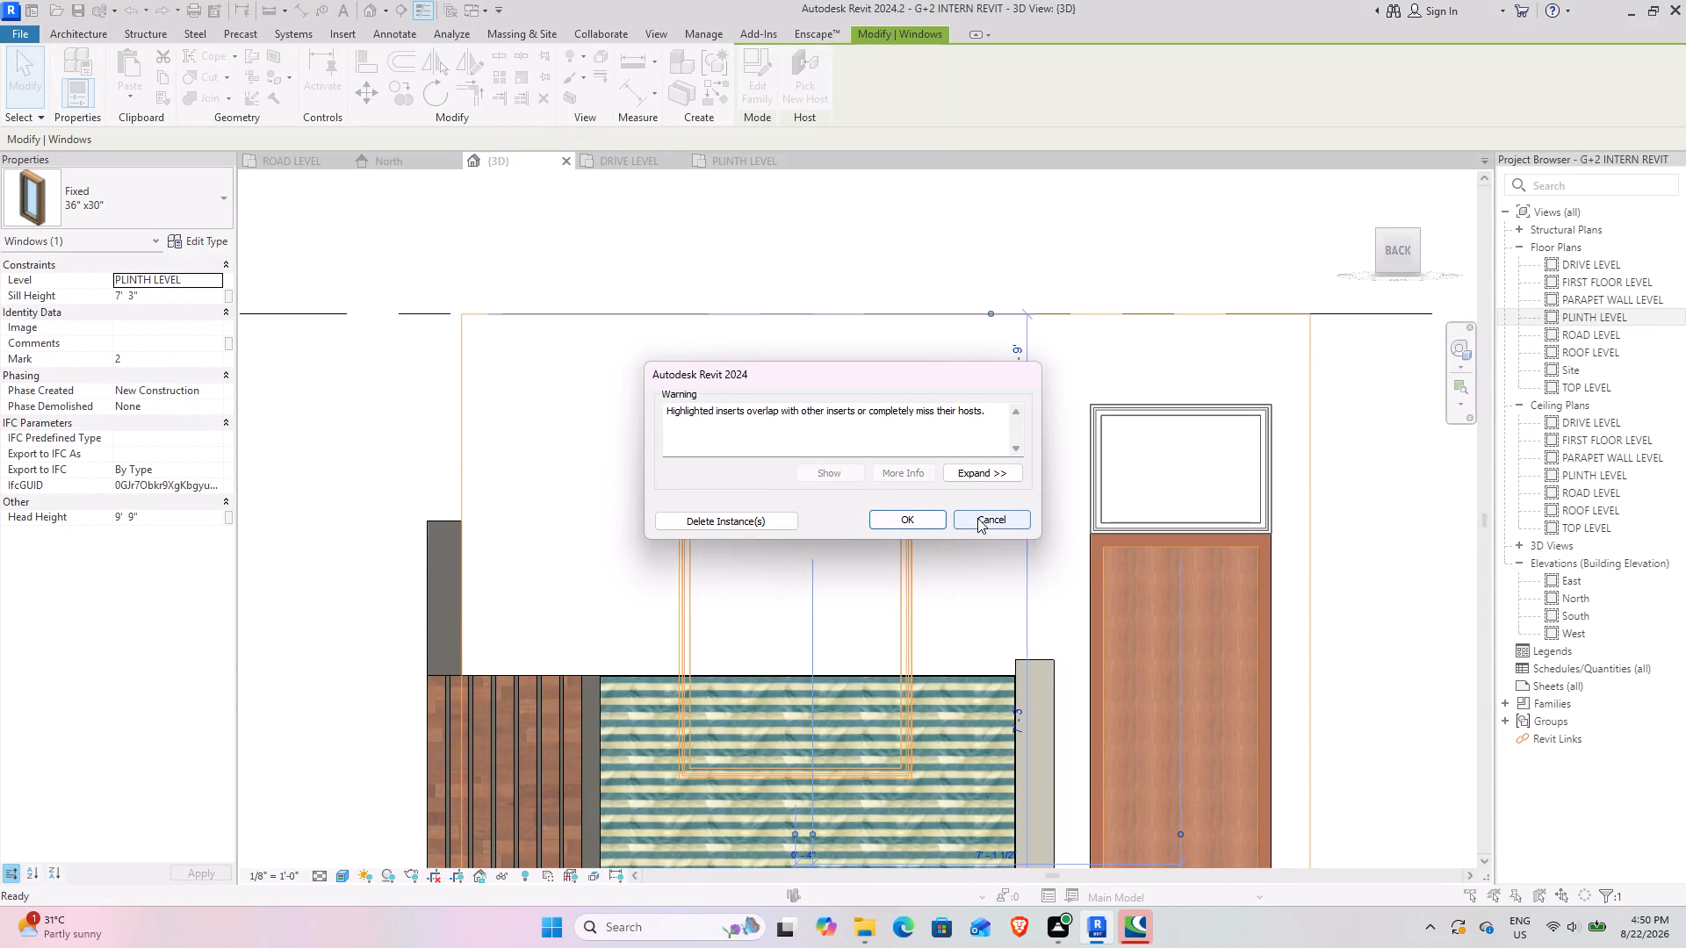
{"action": "left_click", "coordinate": [899, 513]}
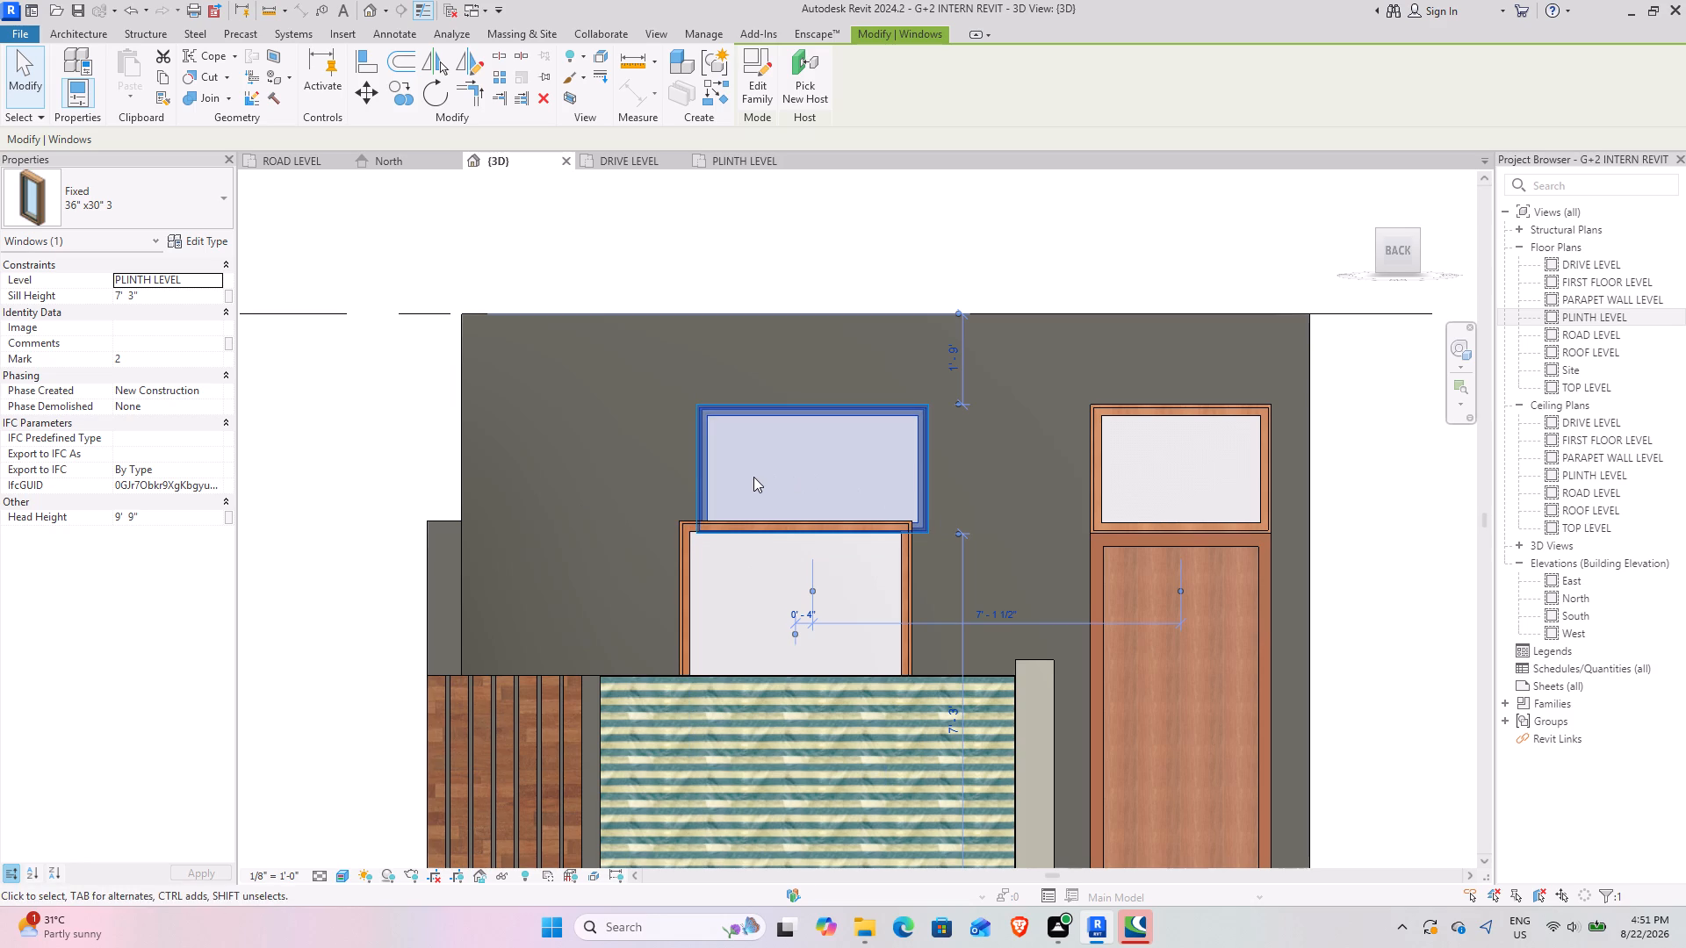
Nudge the upper window 4" away from the door so its frame lines up with the large window below.
{"action": "key", "text": "Left"}
{"action": "key", "text": "Left"}
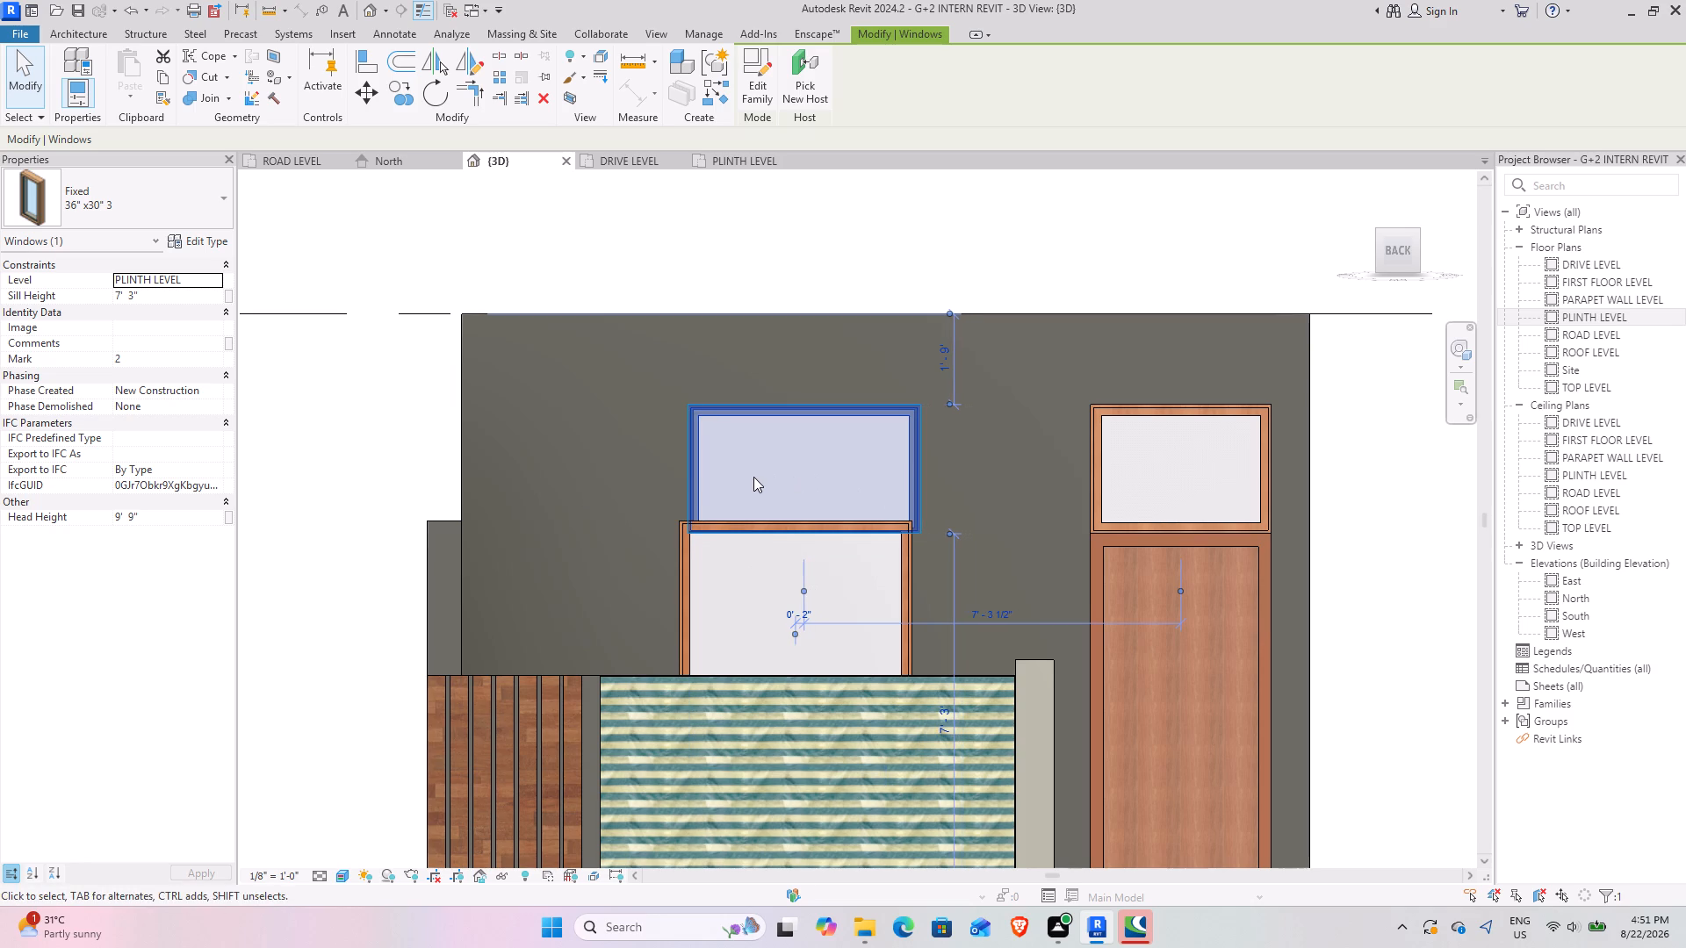
{"action": "key", "text": "Left"}
{"action": "key", "text": "Left"}
{"action": "left_click", "coordinate": [1035, 487]}
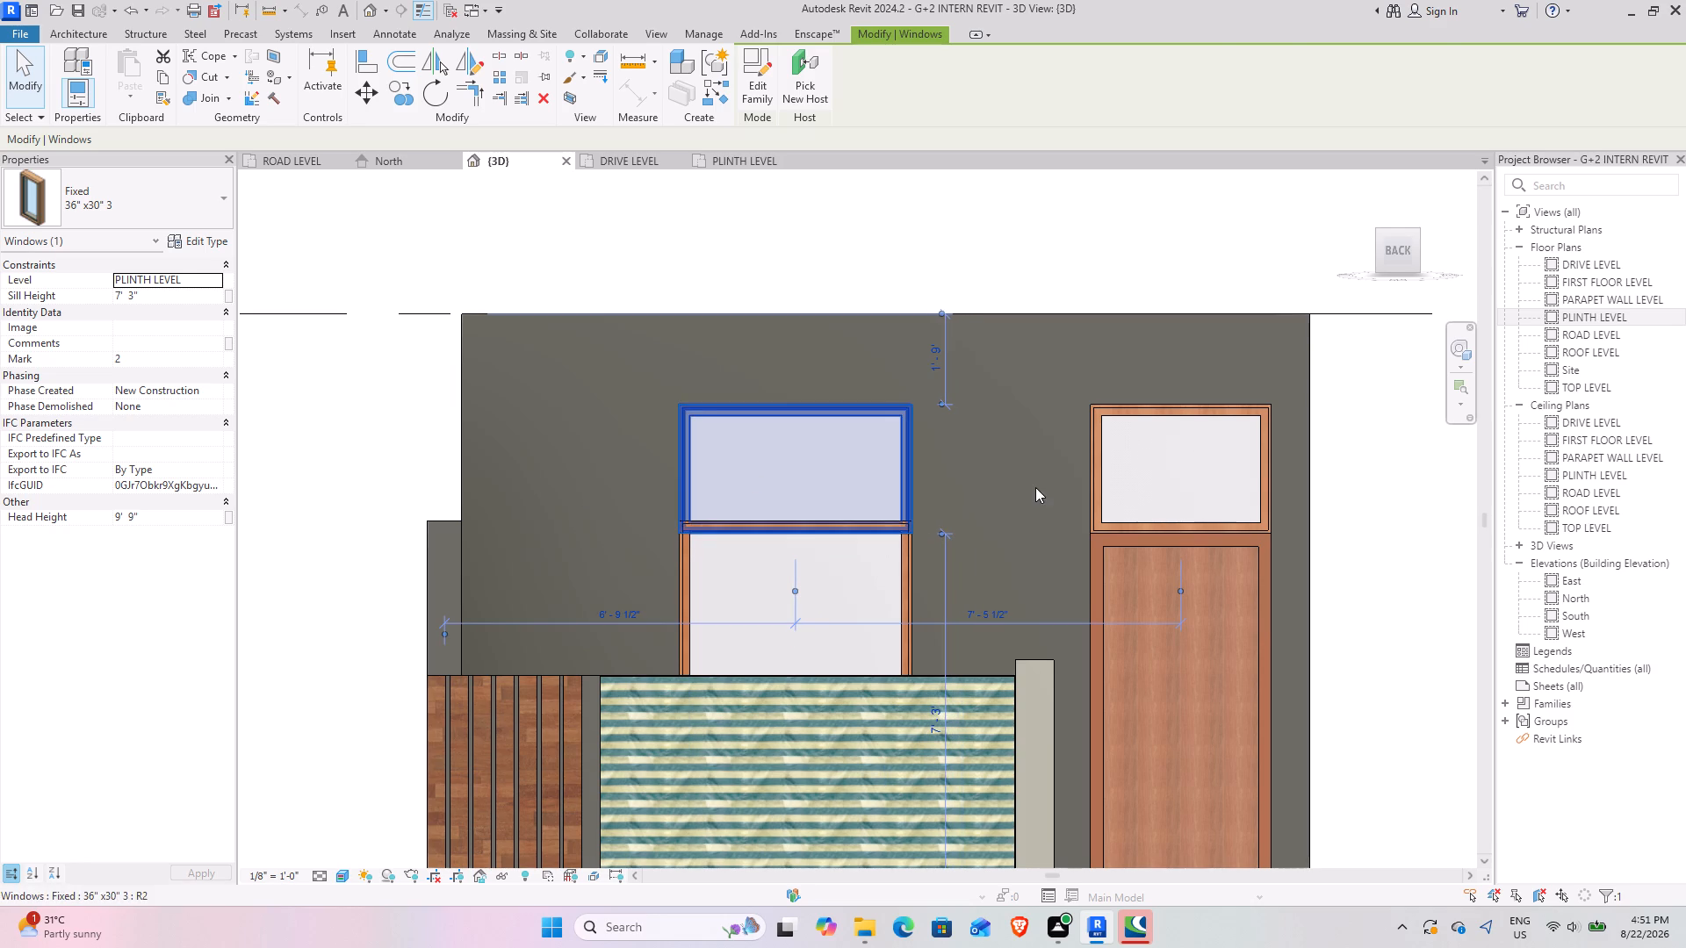
{"action": "scroll", "coordinate": [814, 541], "scroll_direction": "up", "scroll_amount": 6}
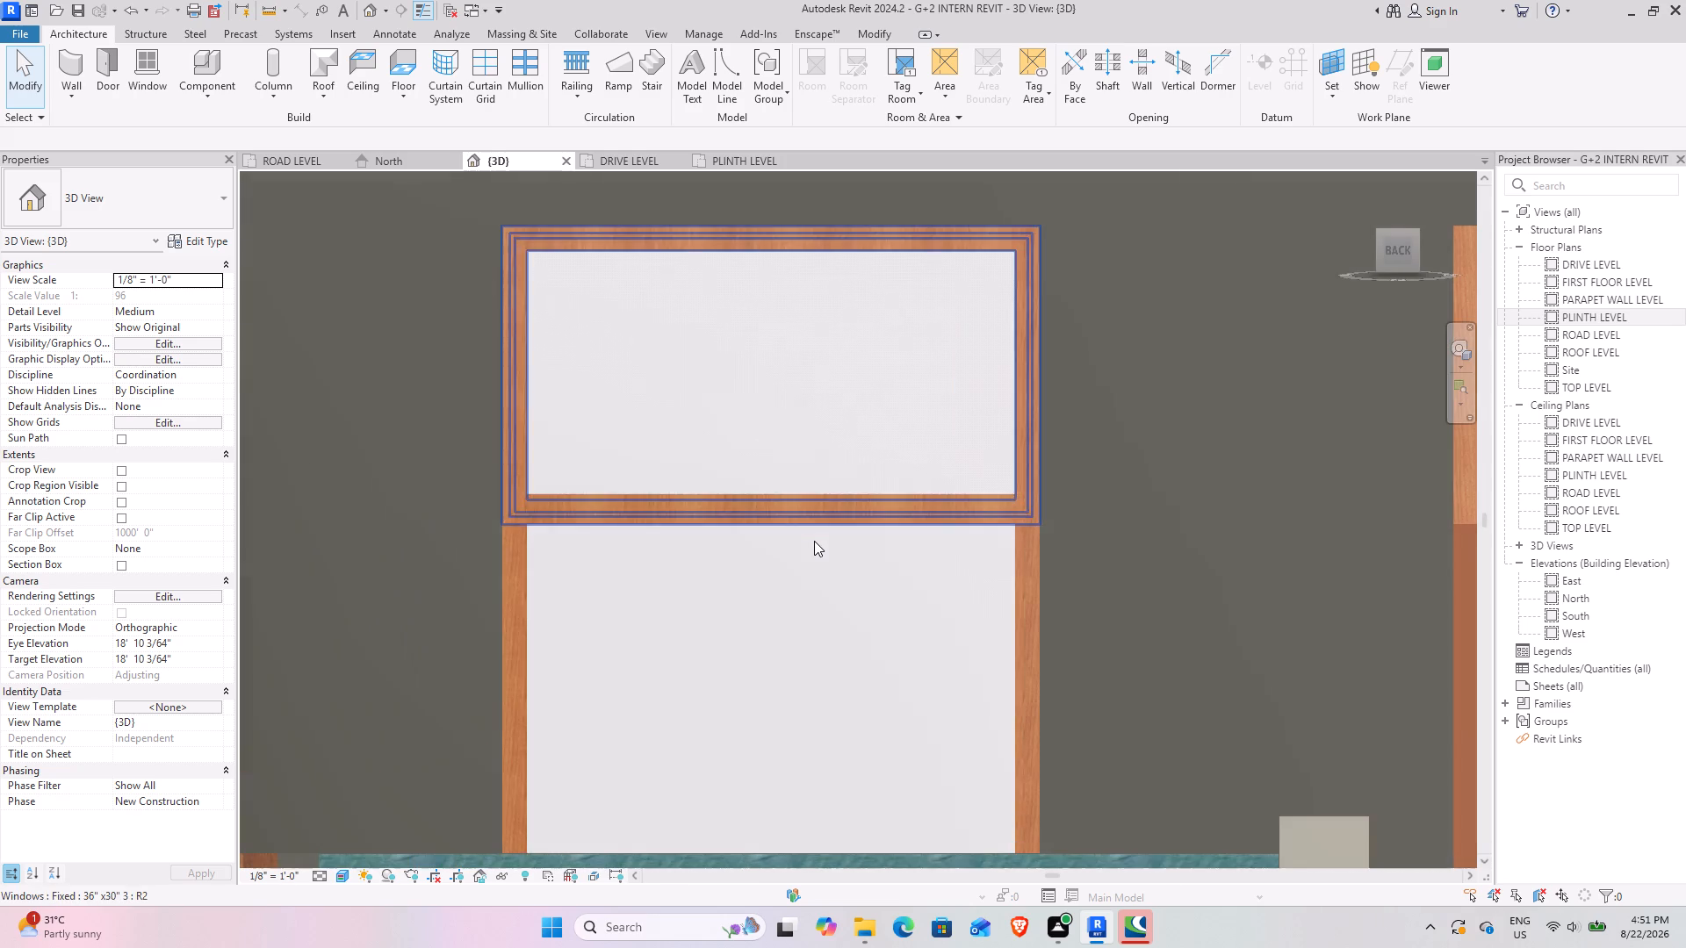
{"action": "scroll", "coordinate": [951, 634], "scroll_direction": "down", "scroll_amount": 4}
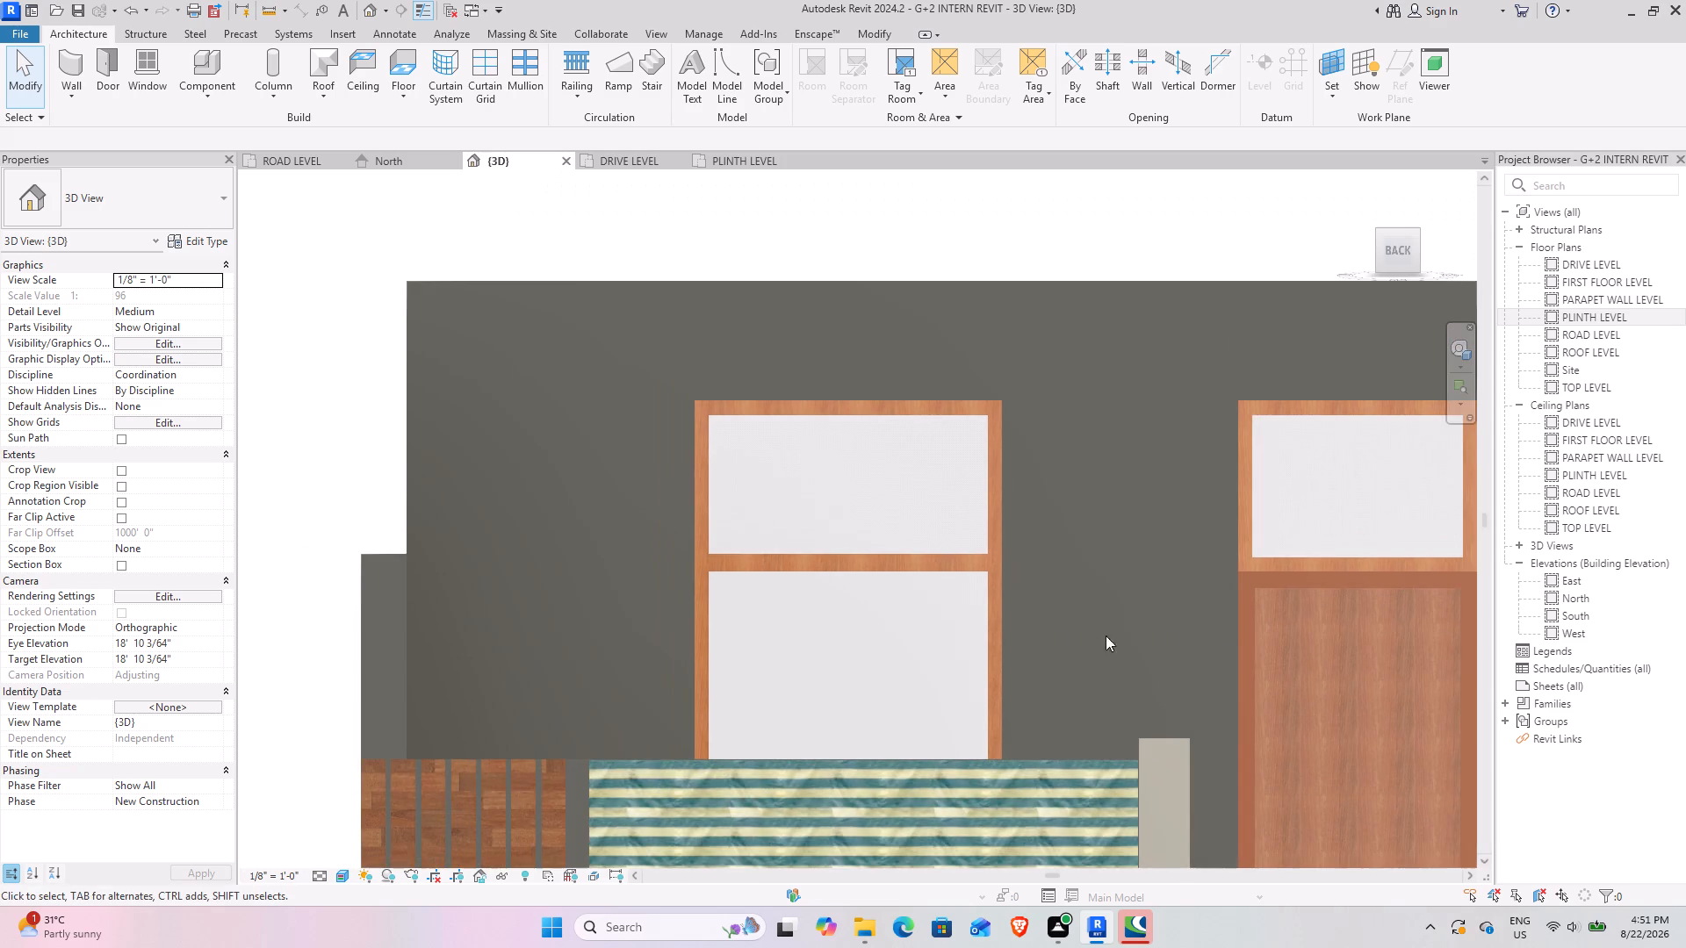
Nudge the window above the entrance door down to a 7' 0 3/4" sill height so its frame overlaps the door frame.
{"action": "middle_click_drag", "start_coordinate": [1229, 627], "coordinate": [996, 581]}
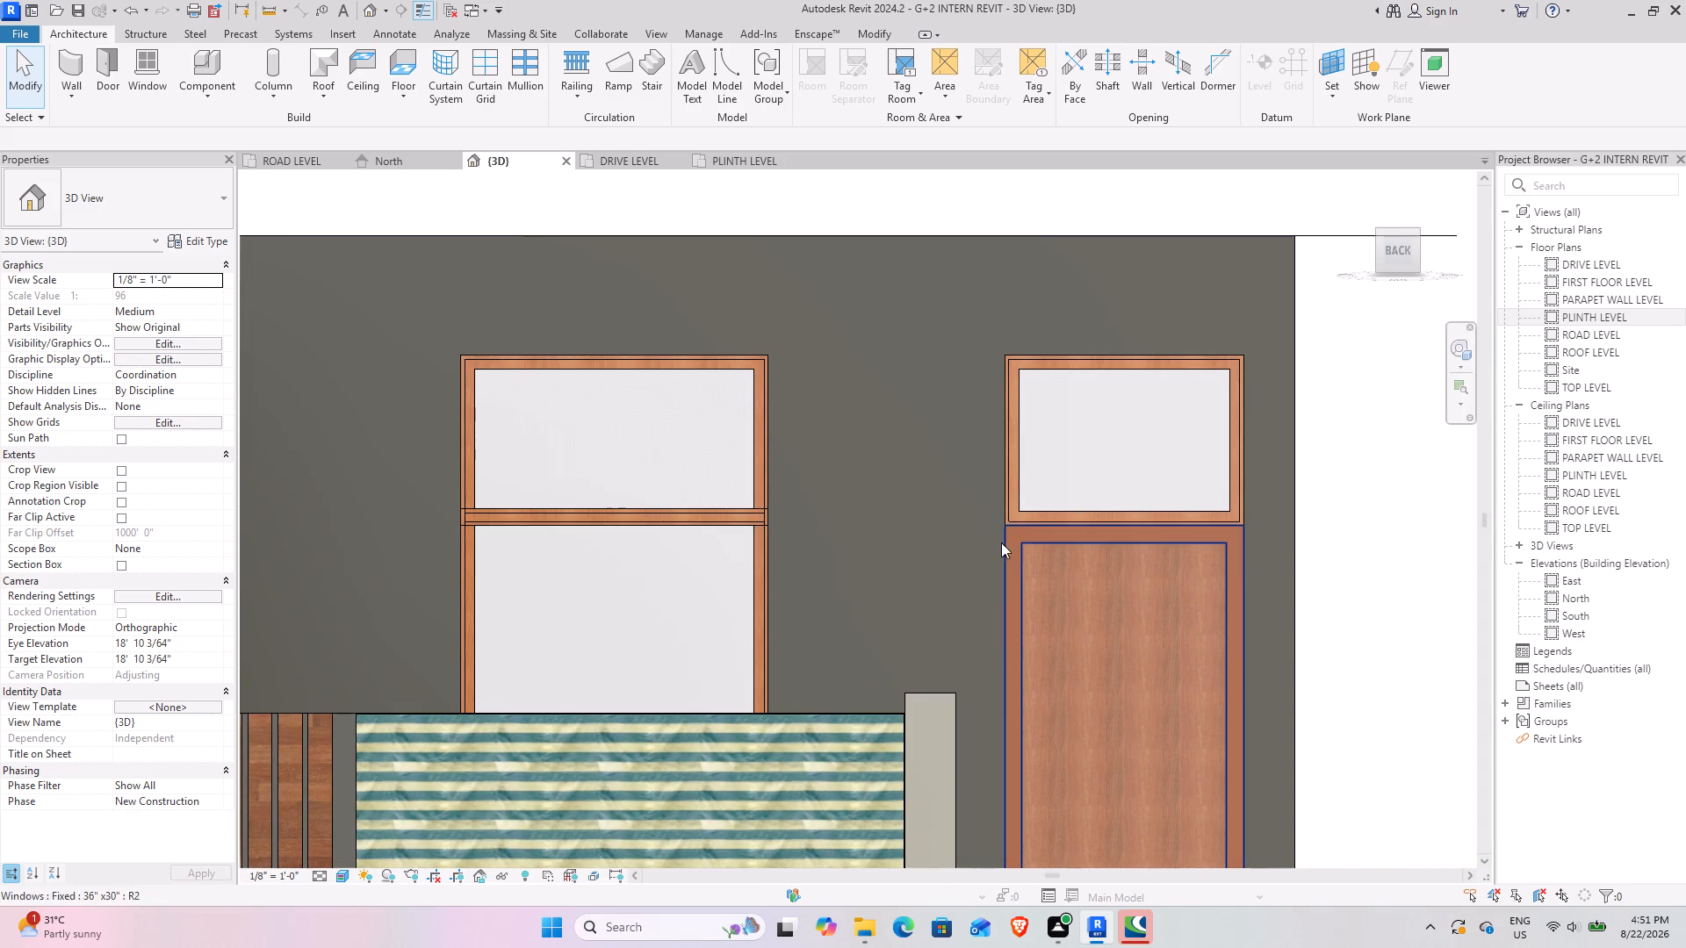
{"action": "left_click", "coordinate": [1075, 515]}
{"action": "key", "text": "Down"}
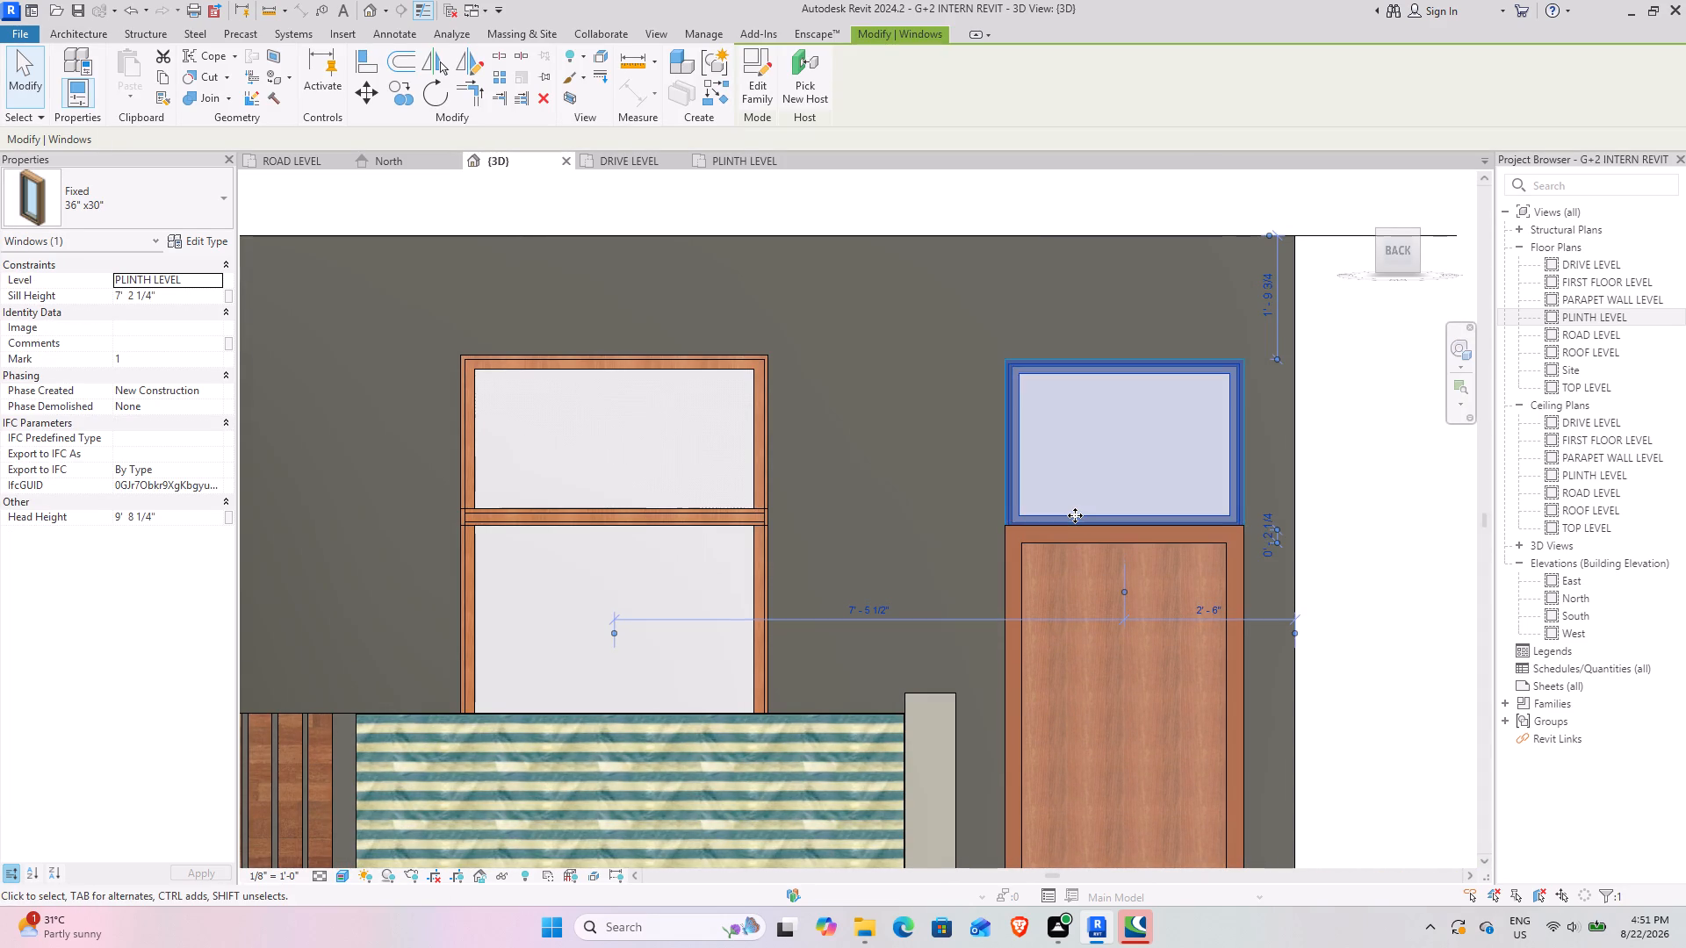
{"action": "key", "text": "Down"}
{"action": "key", "text": "Down"}
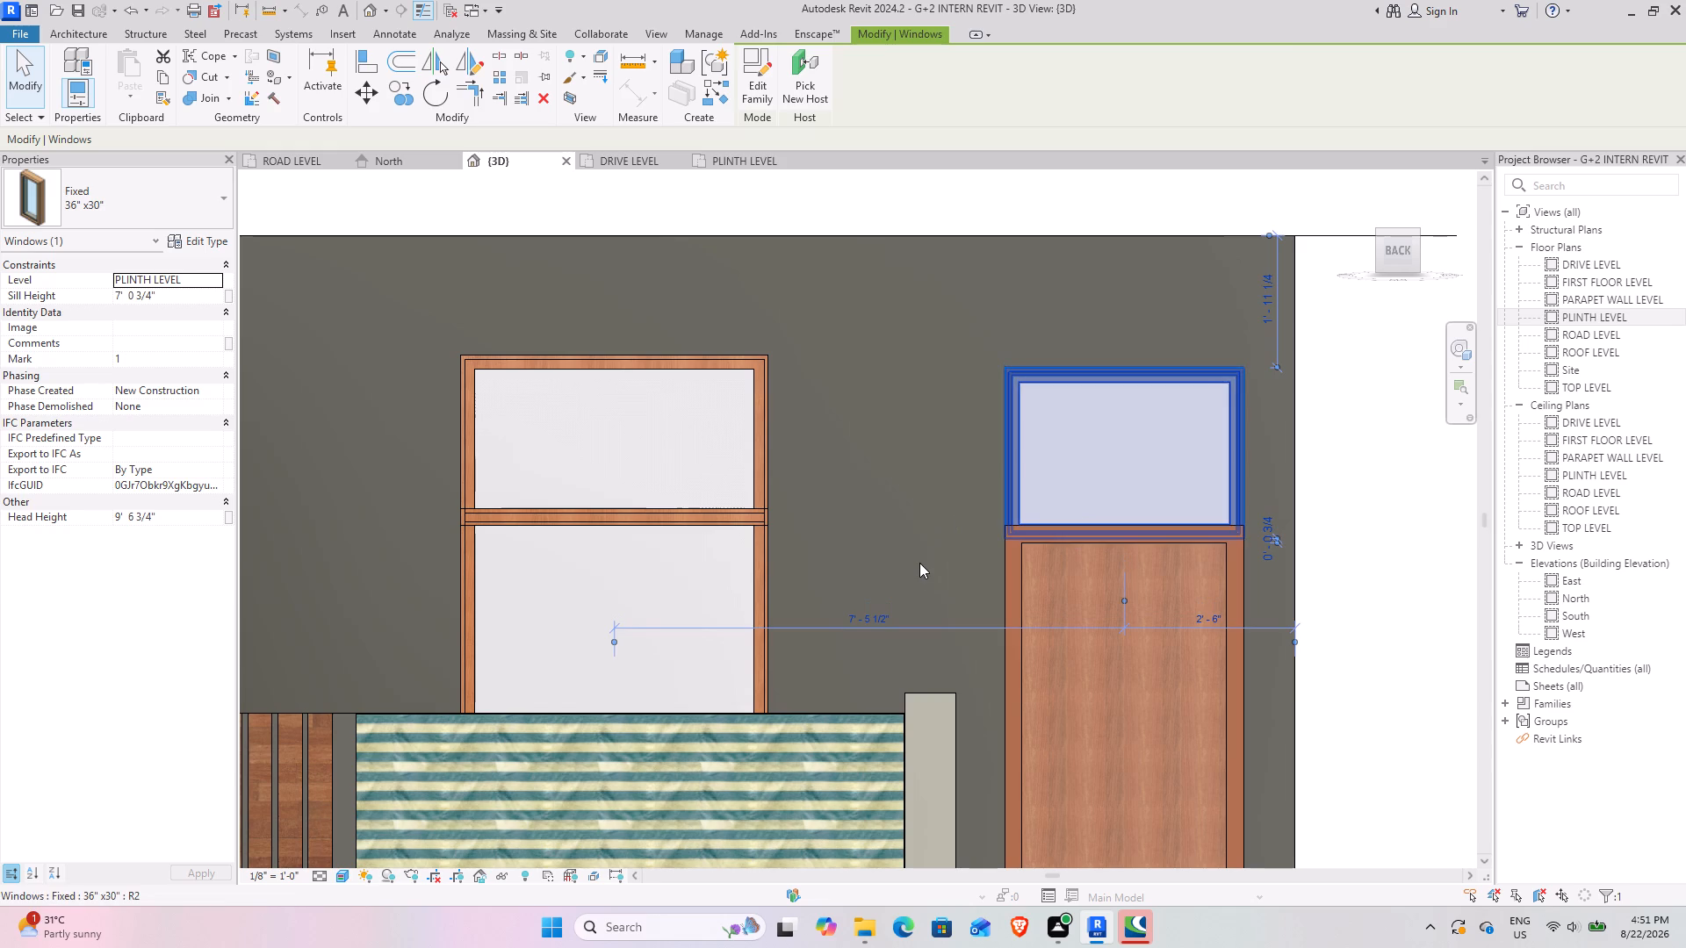
{"action": "left_click", "coordinate": [919, 564]}
{"action": "scroll", "coordinate": [935, 559], "scroll_direction": "down", "scroll_amount": 3}
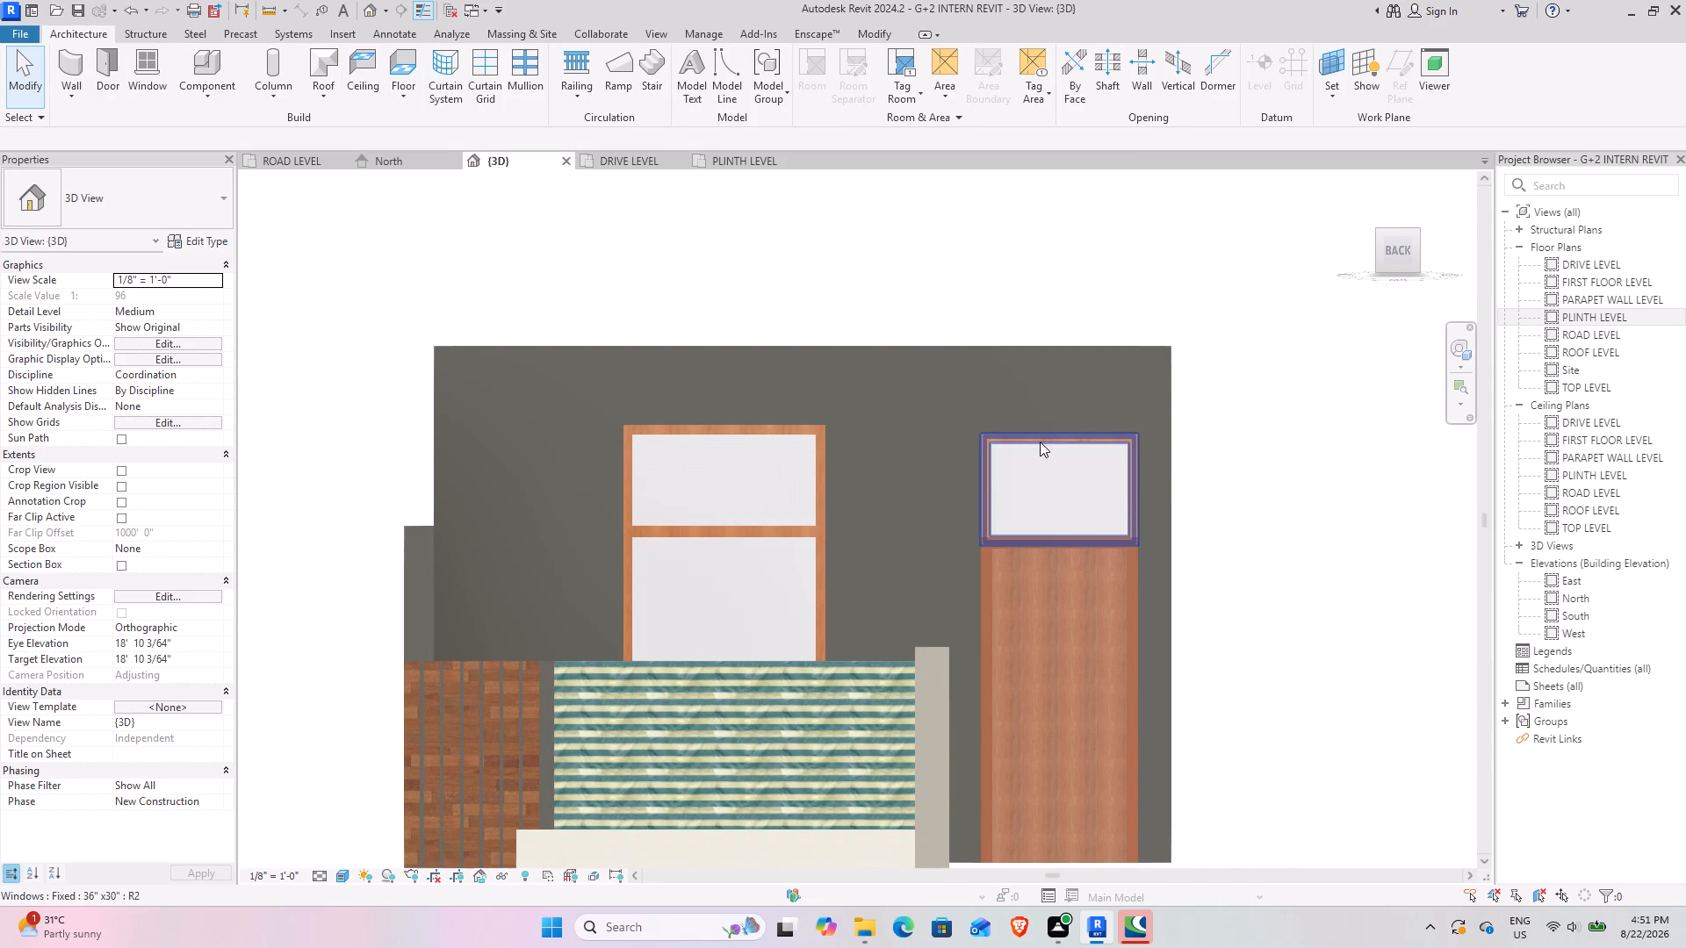
{"action": "scroll", "coordinate": [1154, 690], "scroll_direction": "down", "scroll_amount": 4}
{"action": "middle_click_drag", "start_coordinate": [1130, 693], "coordinate": [1059, 607]}
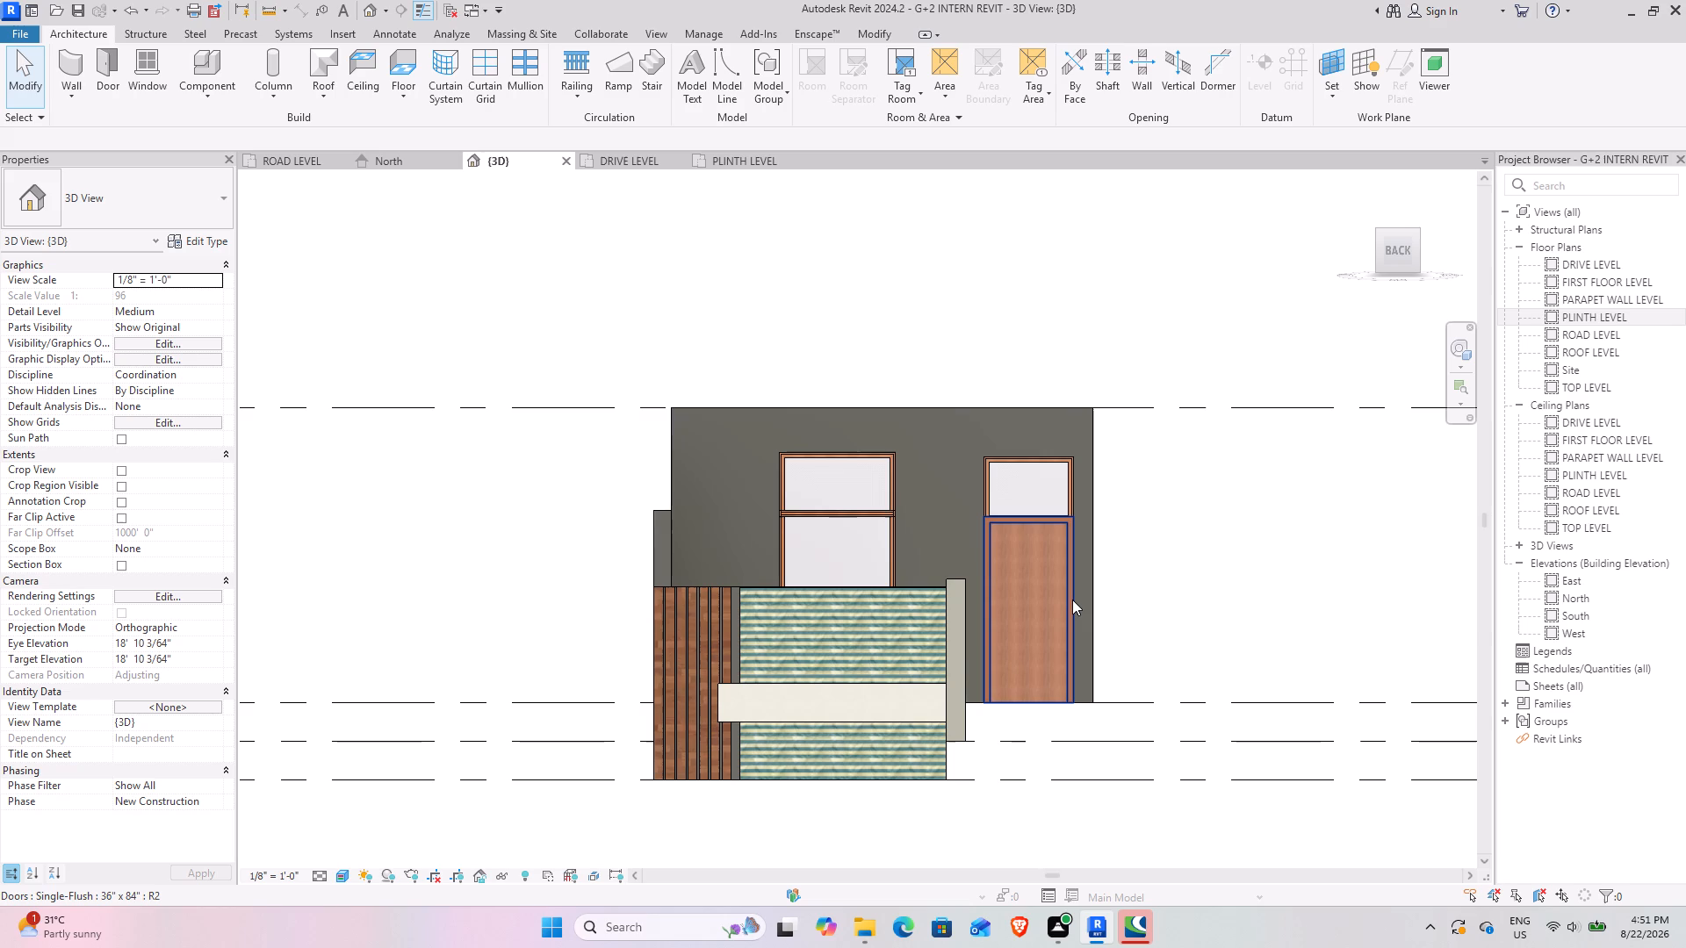
Examine the door and window wall in the 3D view and in the PLINTH LEVEL floor plan.
{"action": "left_click", "coordinate": [1236, 498]}
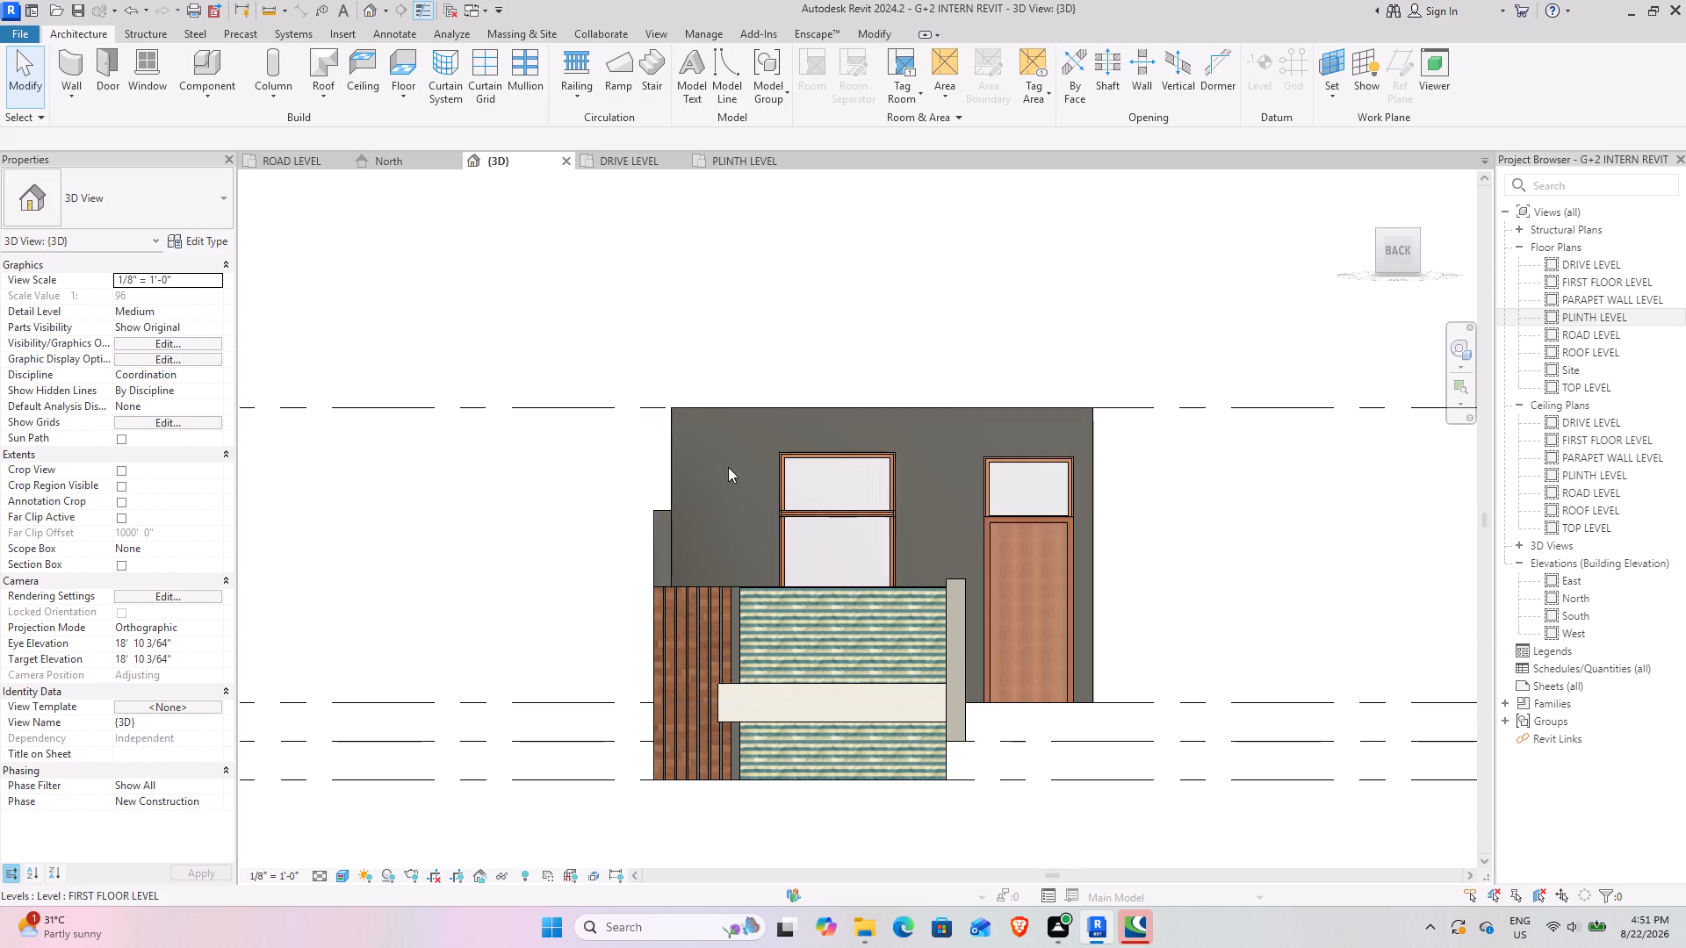
{"action": "scroll", "coordinate": [823, 558], "scroll_direction": "down", "scroll_amount": 2}
{"action": "middle_click_drag", "start_coordinate": [823, 564], "coordinate": [684, 605], "text": "shift"}
{"action": "middle_click_drag", "start_coordinate": [790, 635], "coordinate": [897, 662]}
{"action": "middle_click_drag", "start_coordinate": [885, 662], "coordinate": [953, 578], "text": "shift"}
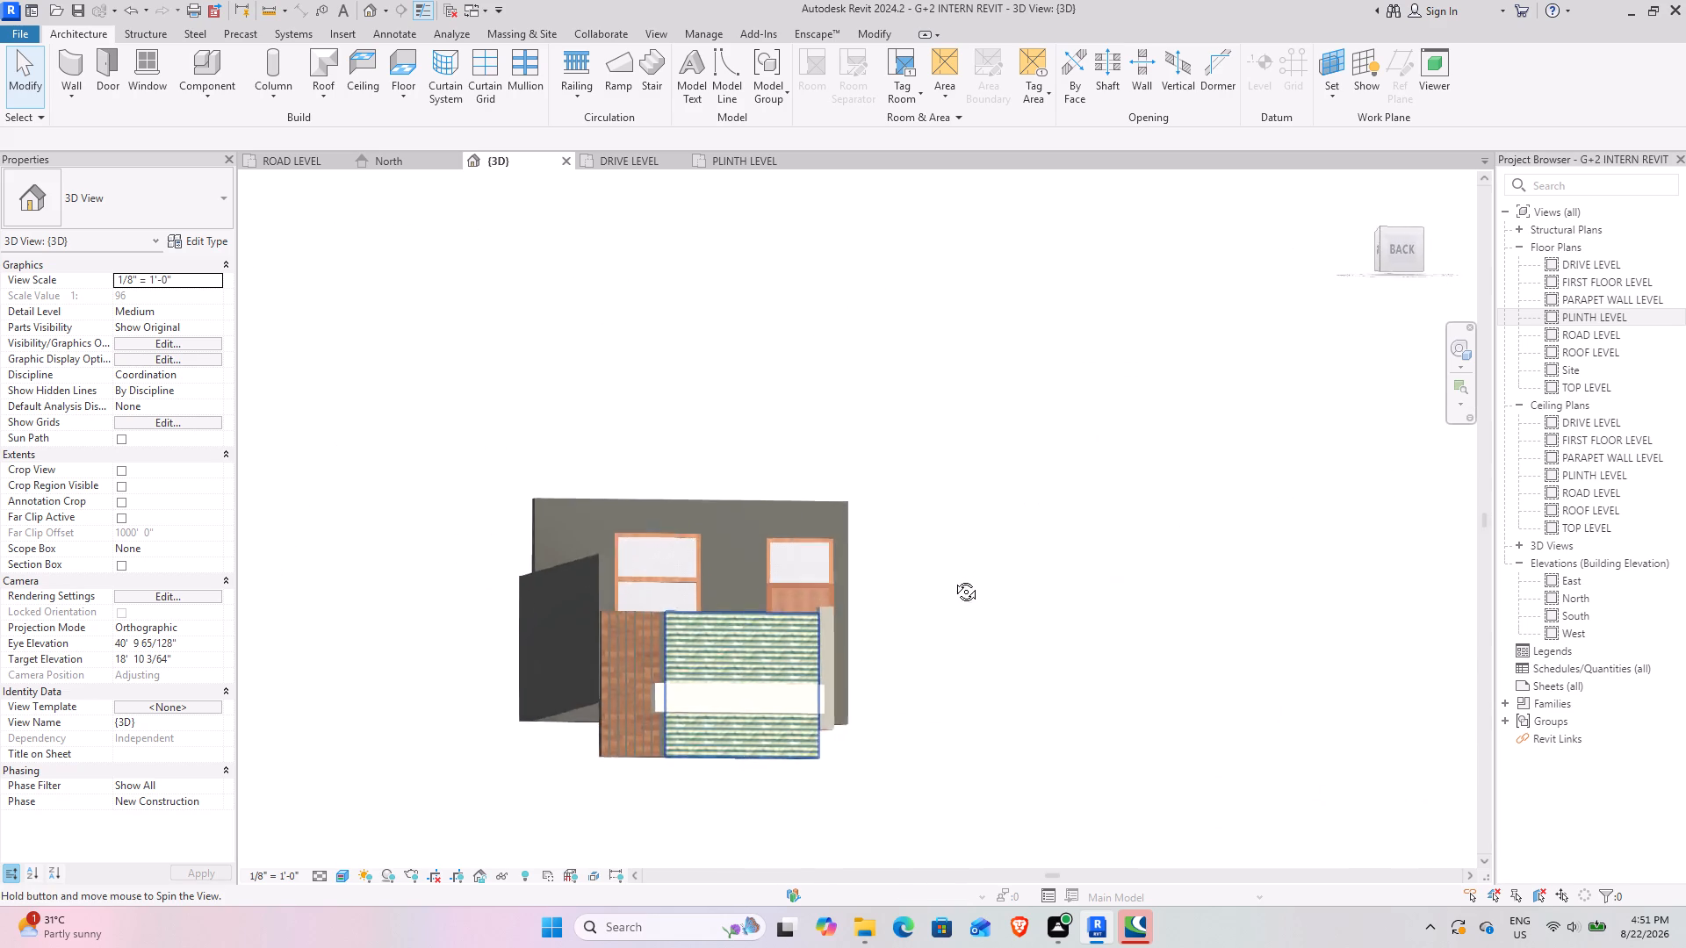
{"action": "middle_click_drag", "start_coordinate": [953, 578], "coordinate": [822, 565], "text": "shift"}
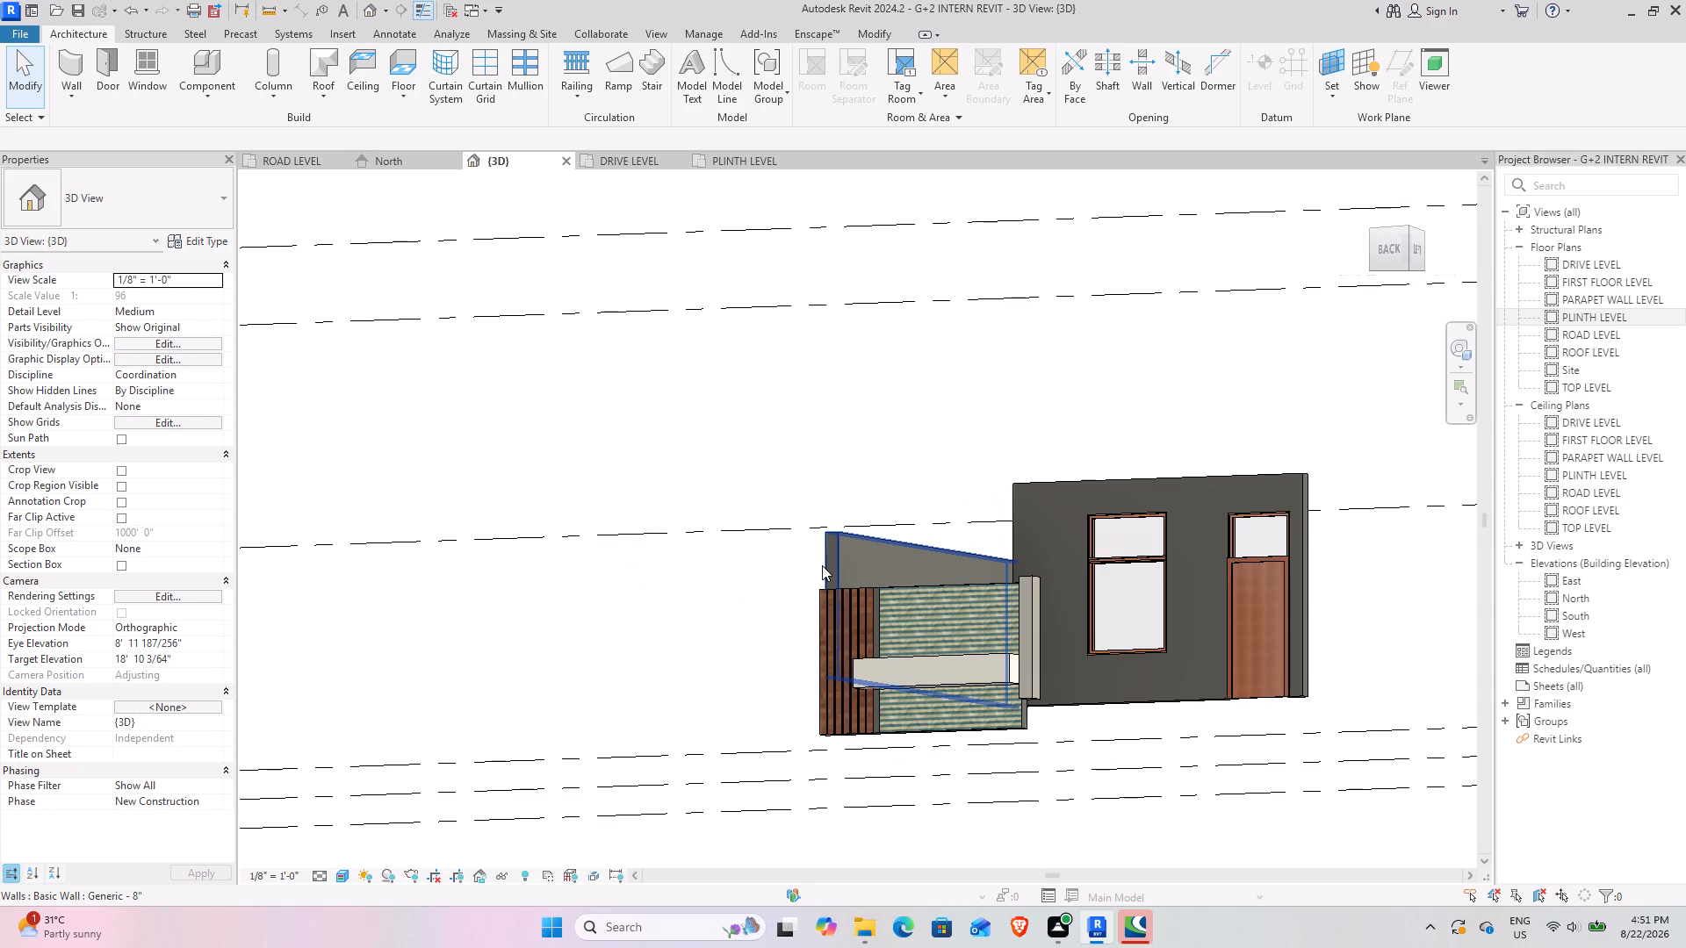
{"action": "left_click", "coordinate": [727, 159]}
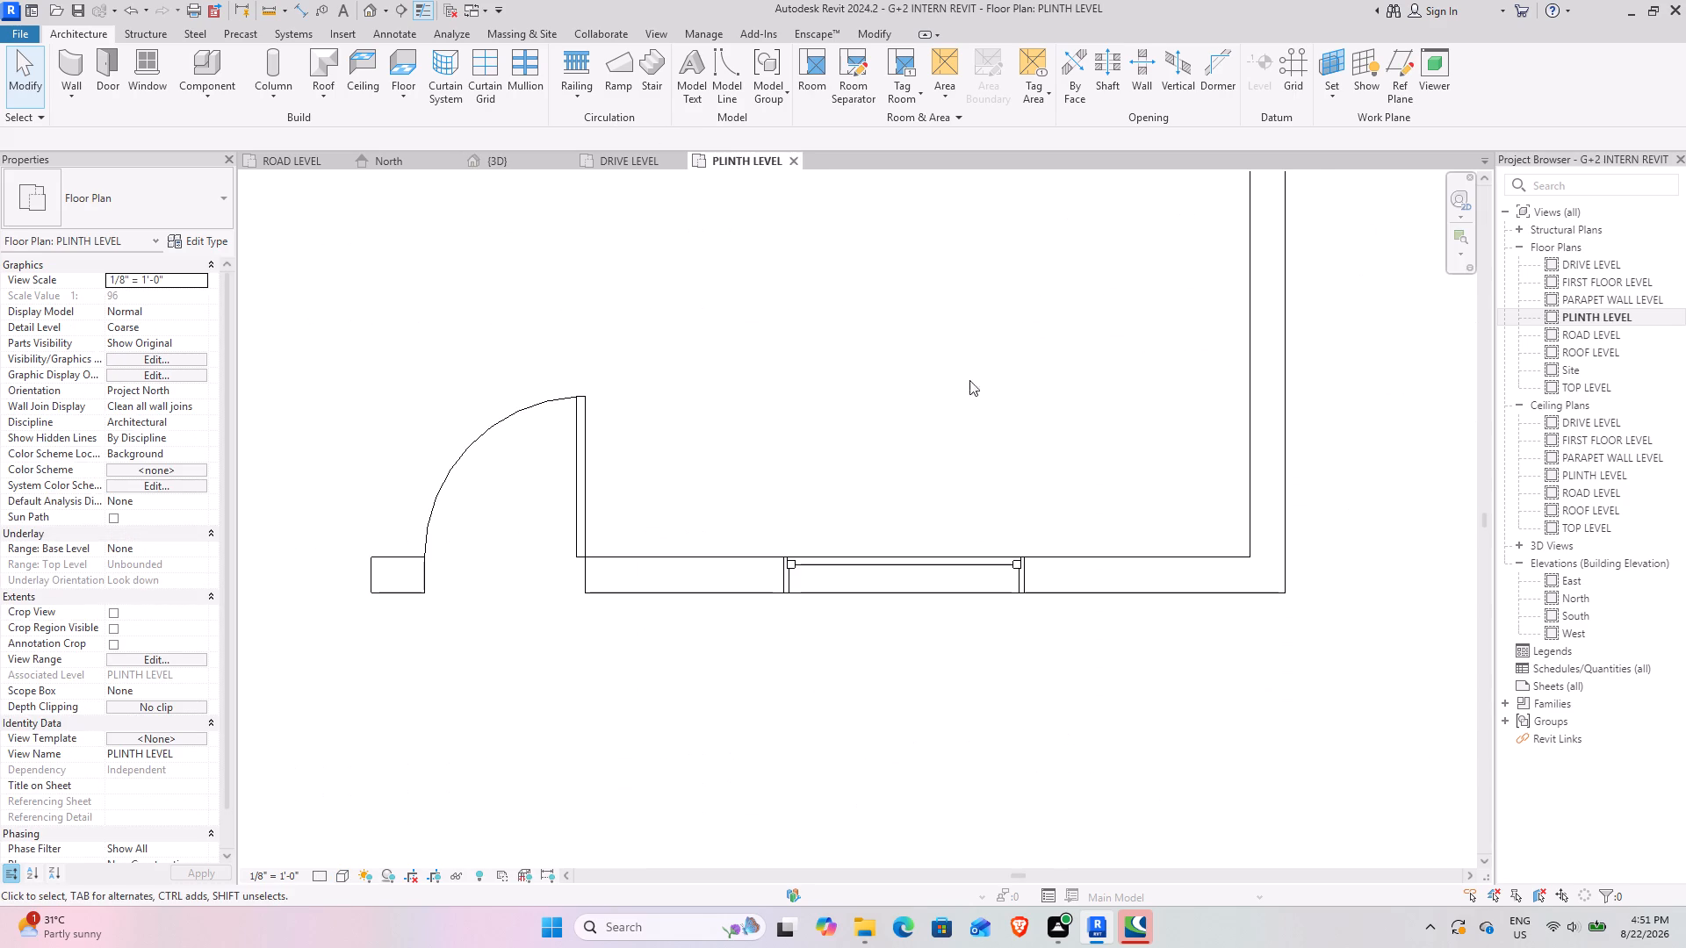
{"action": "scroll", "coordinate": [1013, 497], "scroll_direction": "down", "scroll_amount": 4}
{"action": "middle_click_drag", "start_coordinate": [766, 490], "coordinate": [867, 519]}
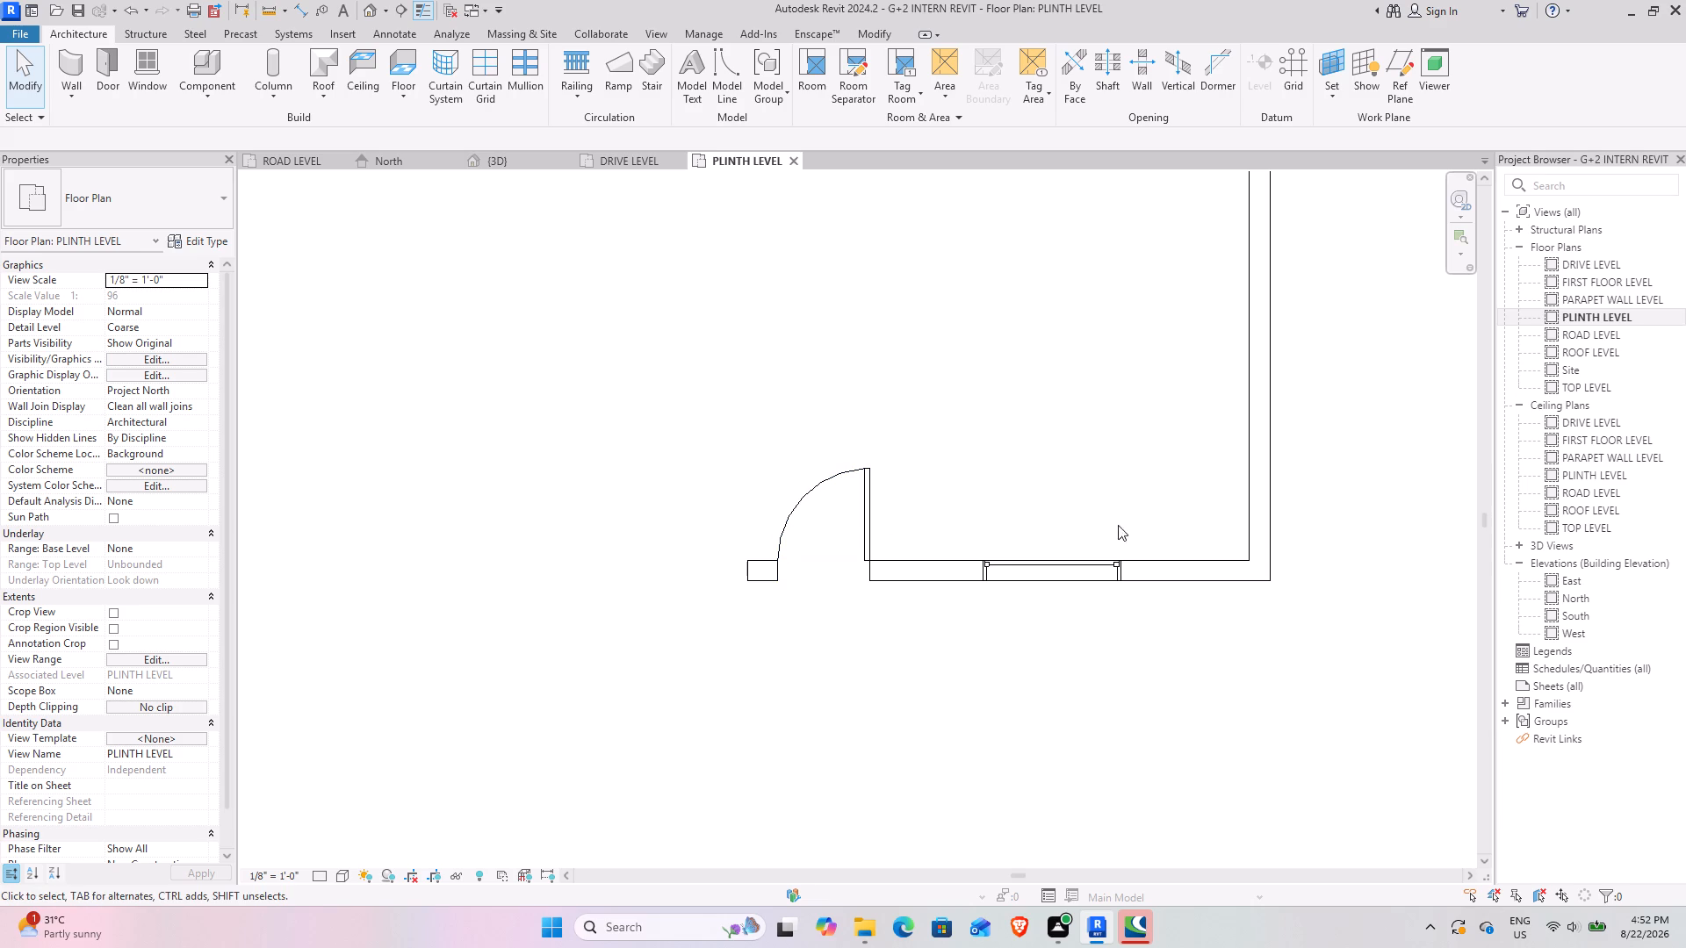
{"action": "middle_click_drag", "start_coordinate": [1087, 478], "coordinate": [946, 542]}
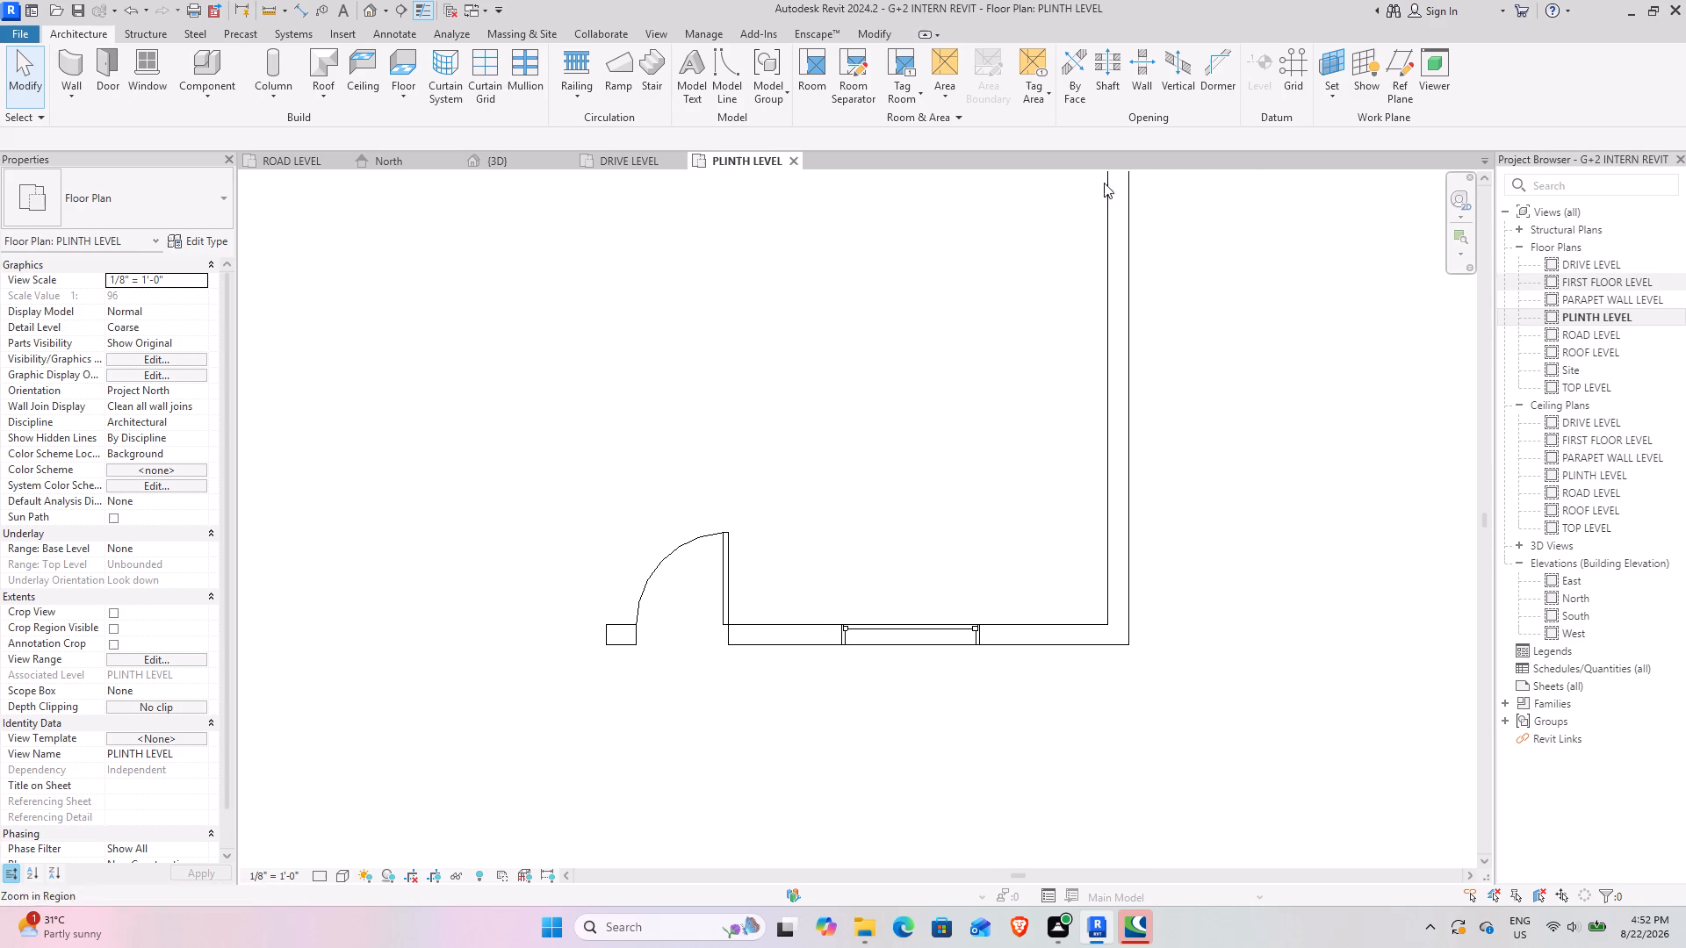
Open the FIRST FLOOR LEVEL floor plan and set its underlay base level to ROAD LEVEL.
{"action": "double_click", "coordinate": [1616, 283]}
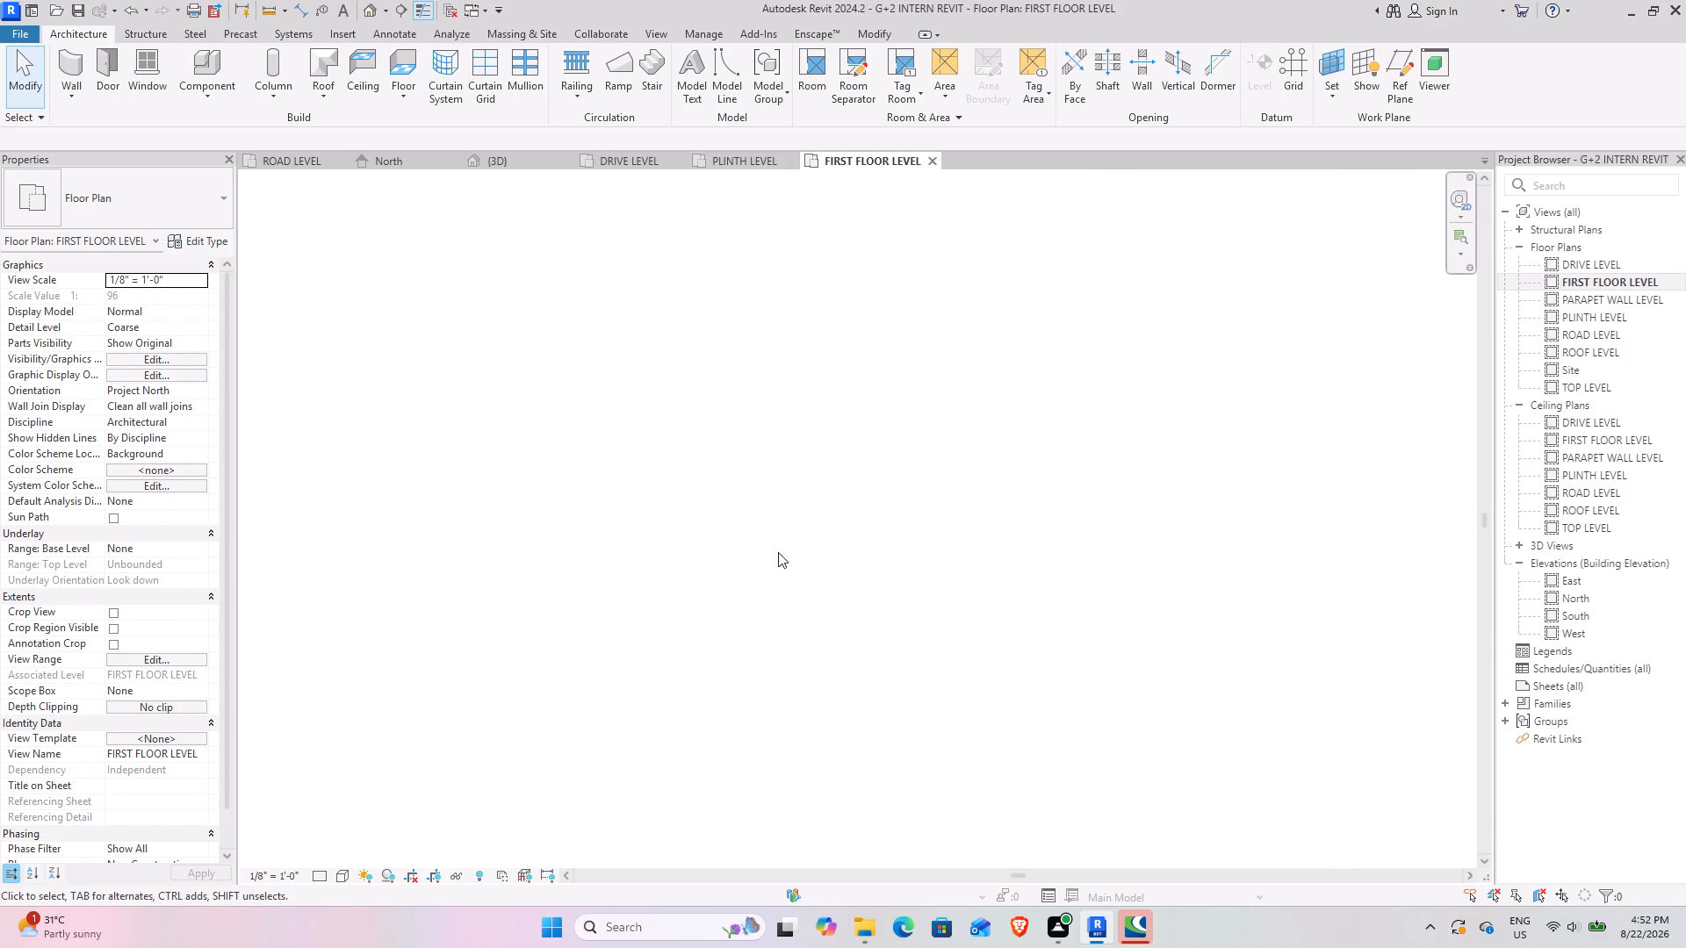
{"action": "scroll", "coordinate": [775, 528], "scroll_direction": "down", "scroll_amount": 7}
{"action": "scroll", "coordinate": [774, 528], "scroll_direction": "up", "scroll_amount": 2}
{"action": "scroll", "coordinate": [774, 528], "scroll_direction": "down", "scroll_amount": 9}
{"action": "middle_click_drag", "start_coordinate": [824, 456], "coordinate": [693, 637]}
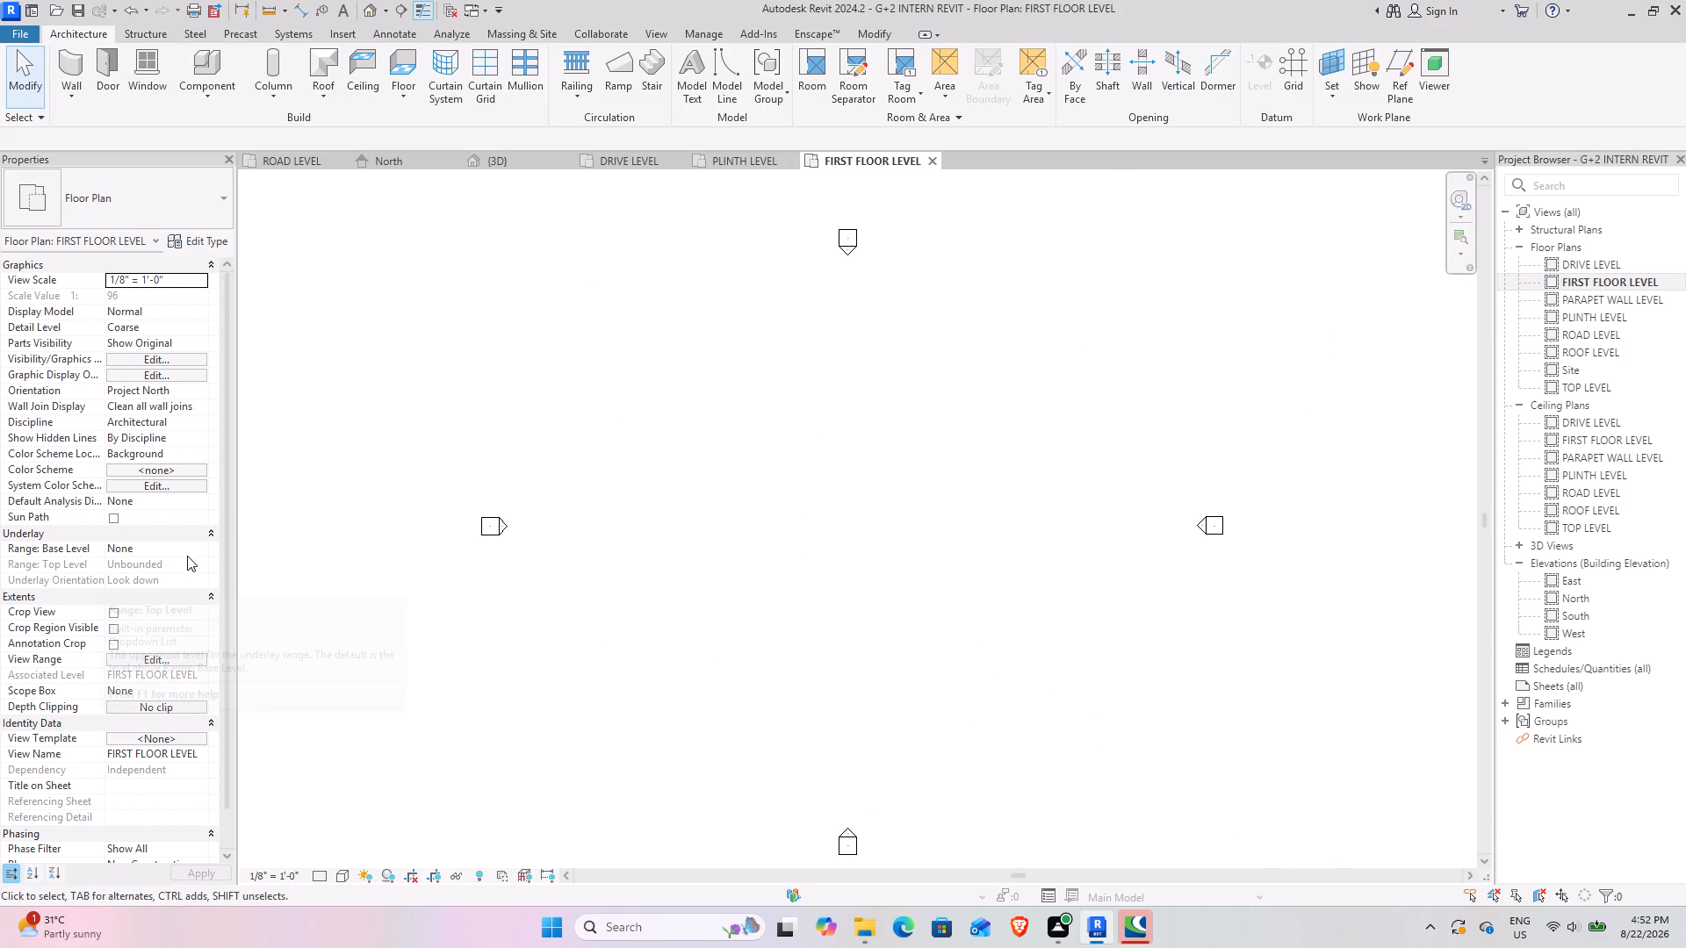
{"action": "left_click", "coordinate": [203, 549]}
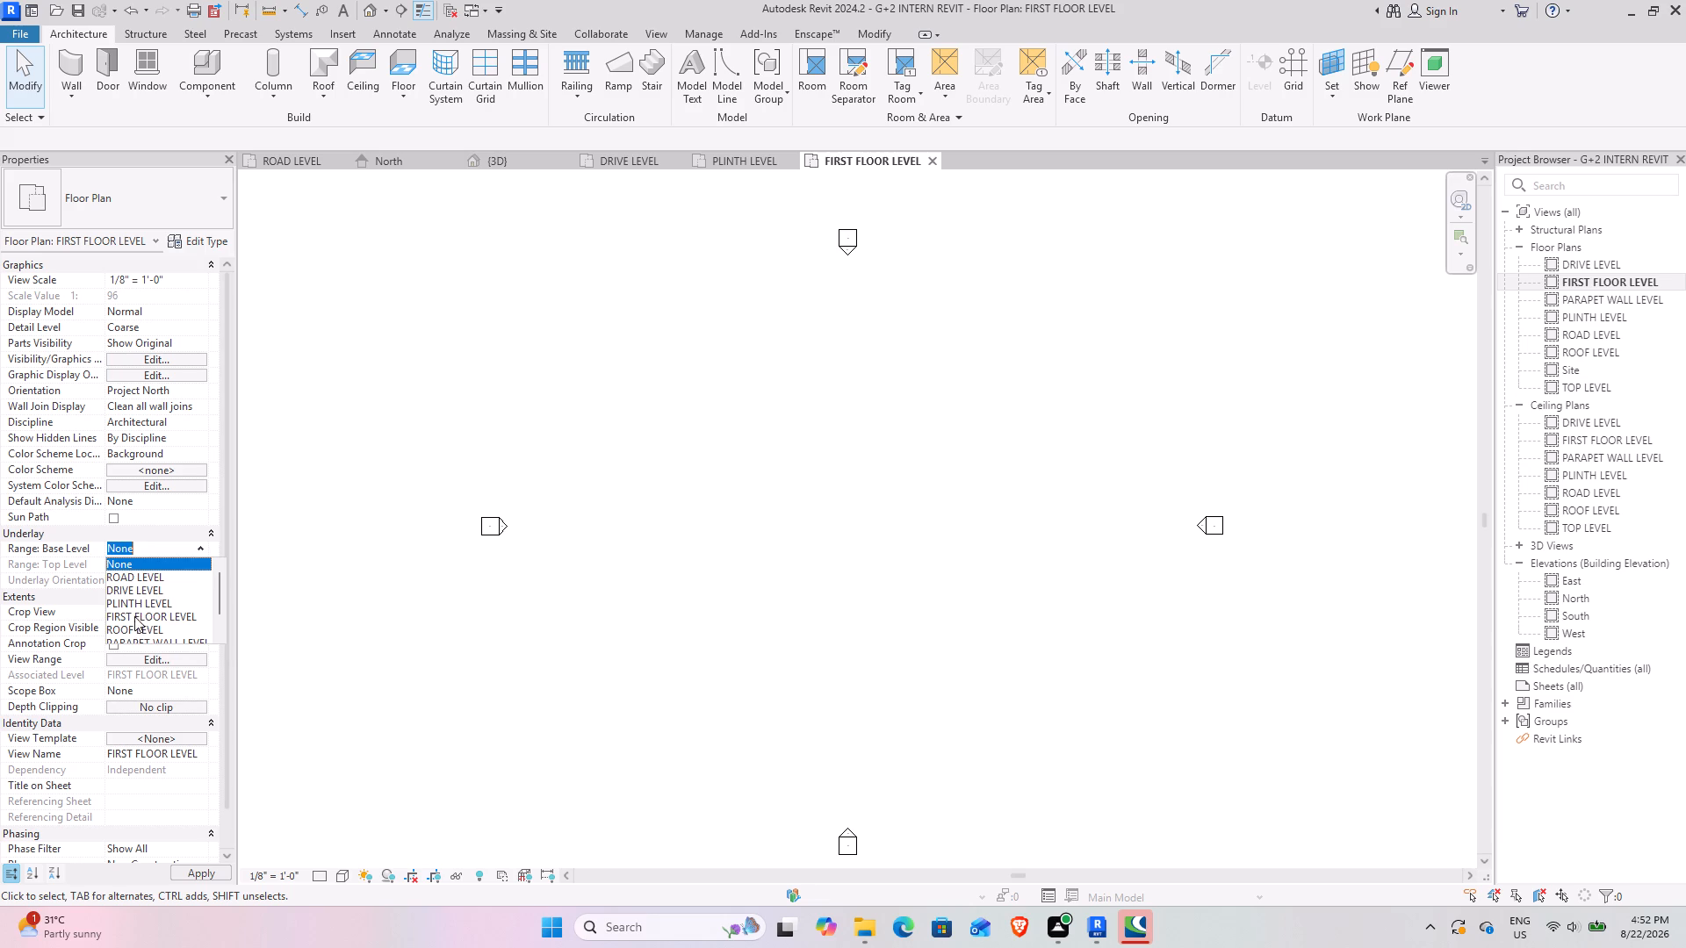
{"action": "left_click", "coordinate": [147, 575]}
{"action": "scroll", "coordinate": [624, 640], "scroll_direction": "up", "scroll_amount": 4}
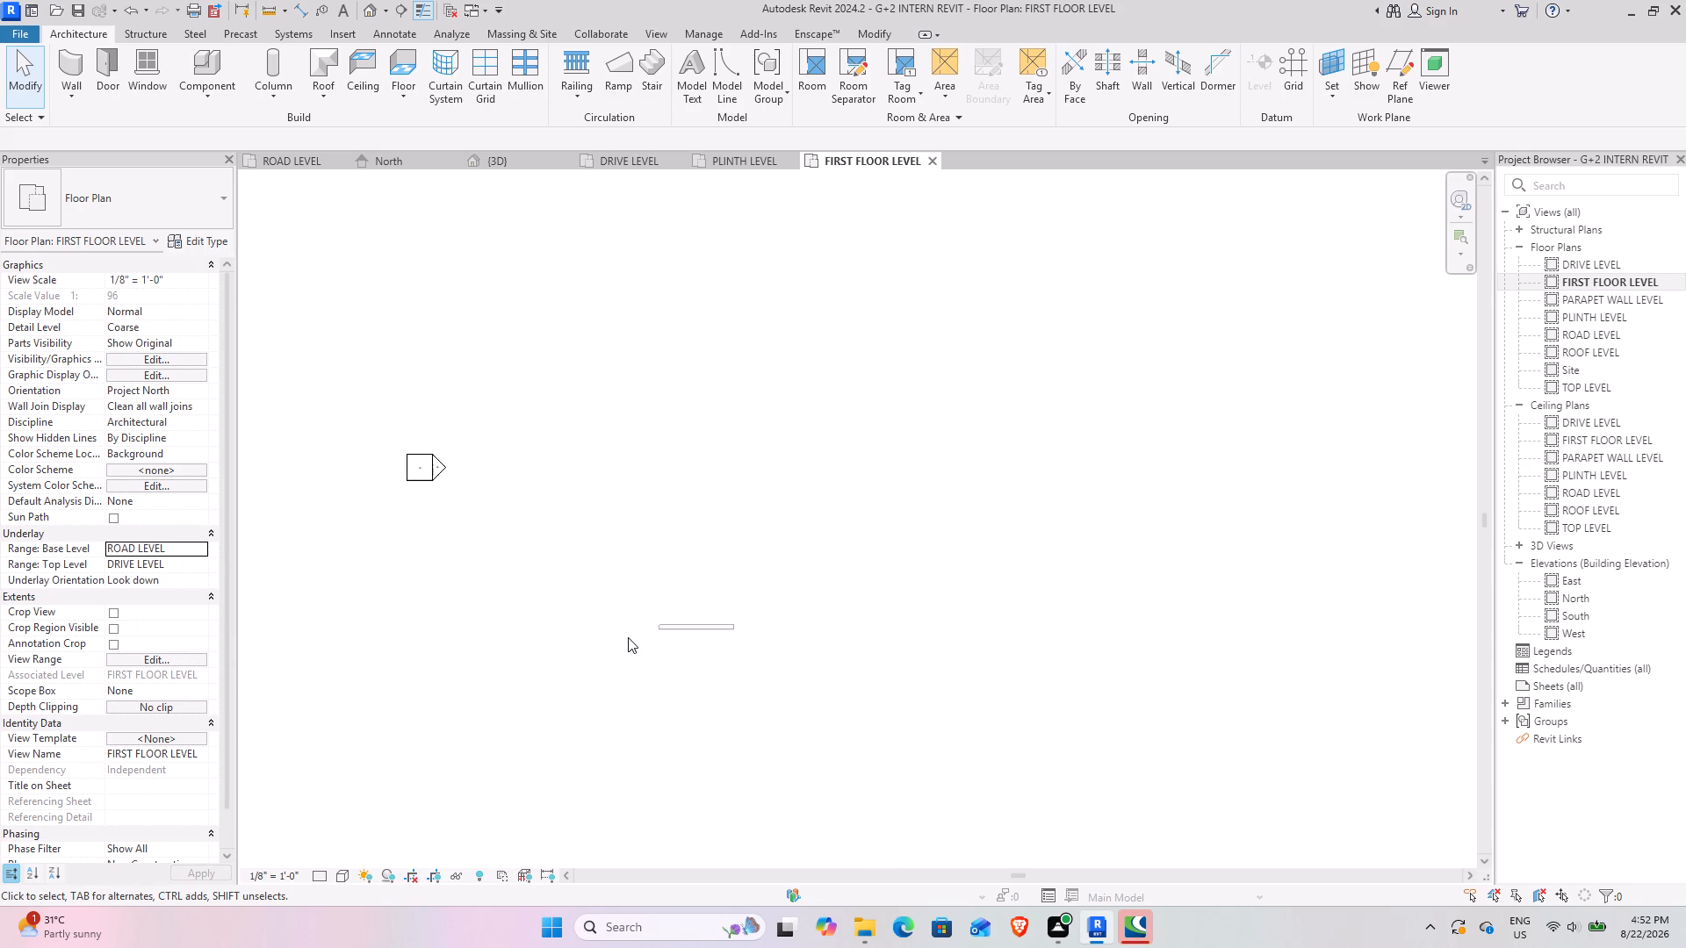
{"action": "scroll", "coordinate": [628, 637], "scroll_direction": "up", "scroll_amount": 4}
{"action": "scroll", "coordinate": [883, 680], "scroll_direction": "up", "scroll_amount": 3}
{"action": "scroll", "coordinate": [652, 620], "scroll_direction": "down", "scroll_amount": 3}
{"action": "scroll", "coordinate": [704, 608], "scroll_direction": "up", "scroll_amount": 8}
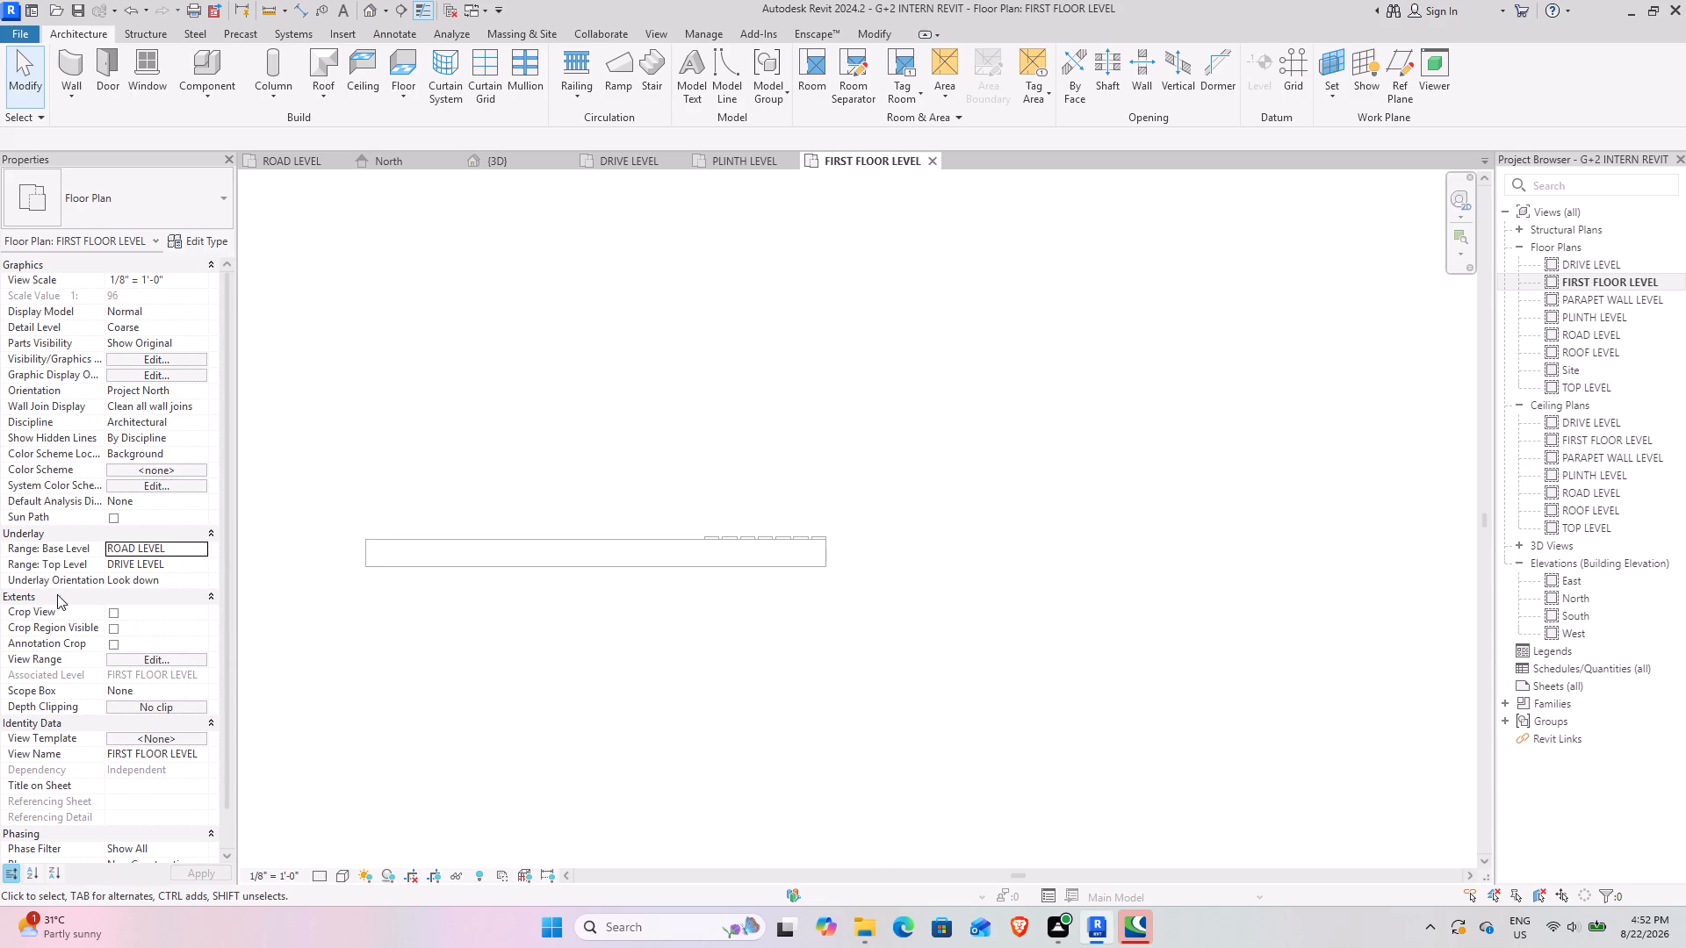
Set the top level of the FIRST FLOOR LEVEL plan's underlay range to FIRST FLOOR LEVEL.
{"action": "left_click", "coordinate": [199, 565]}
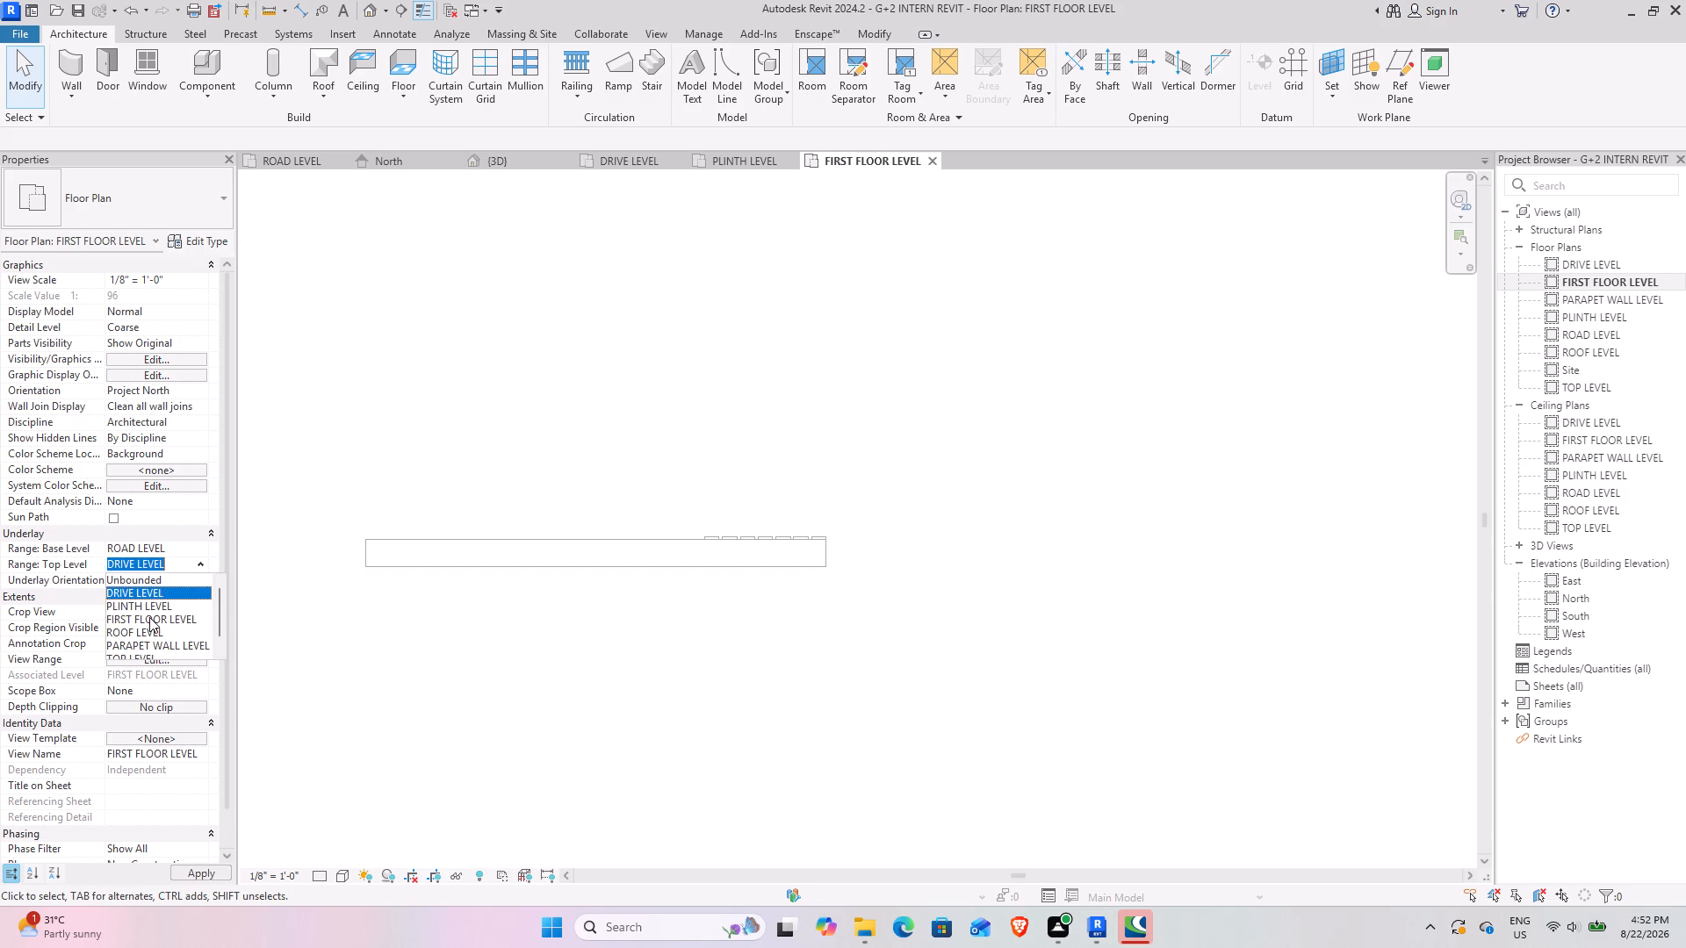
{"action": "left_click", "coordinate": [149, 618]}
{"action": "scroll", "coordinate": [717, 632], "scroll_direction": "down", "scroll_amount": 5}
{"action": "middle_click_drag", "start_coordinate": [681, 667], "coordinate": [761, 458]}
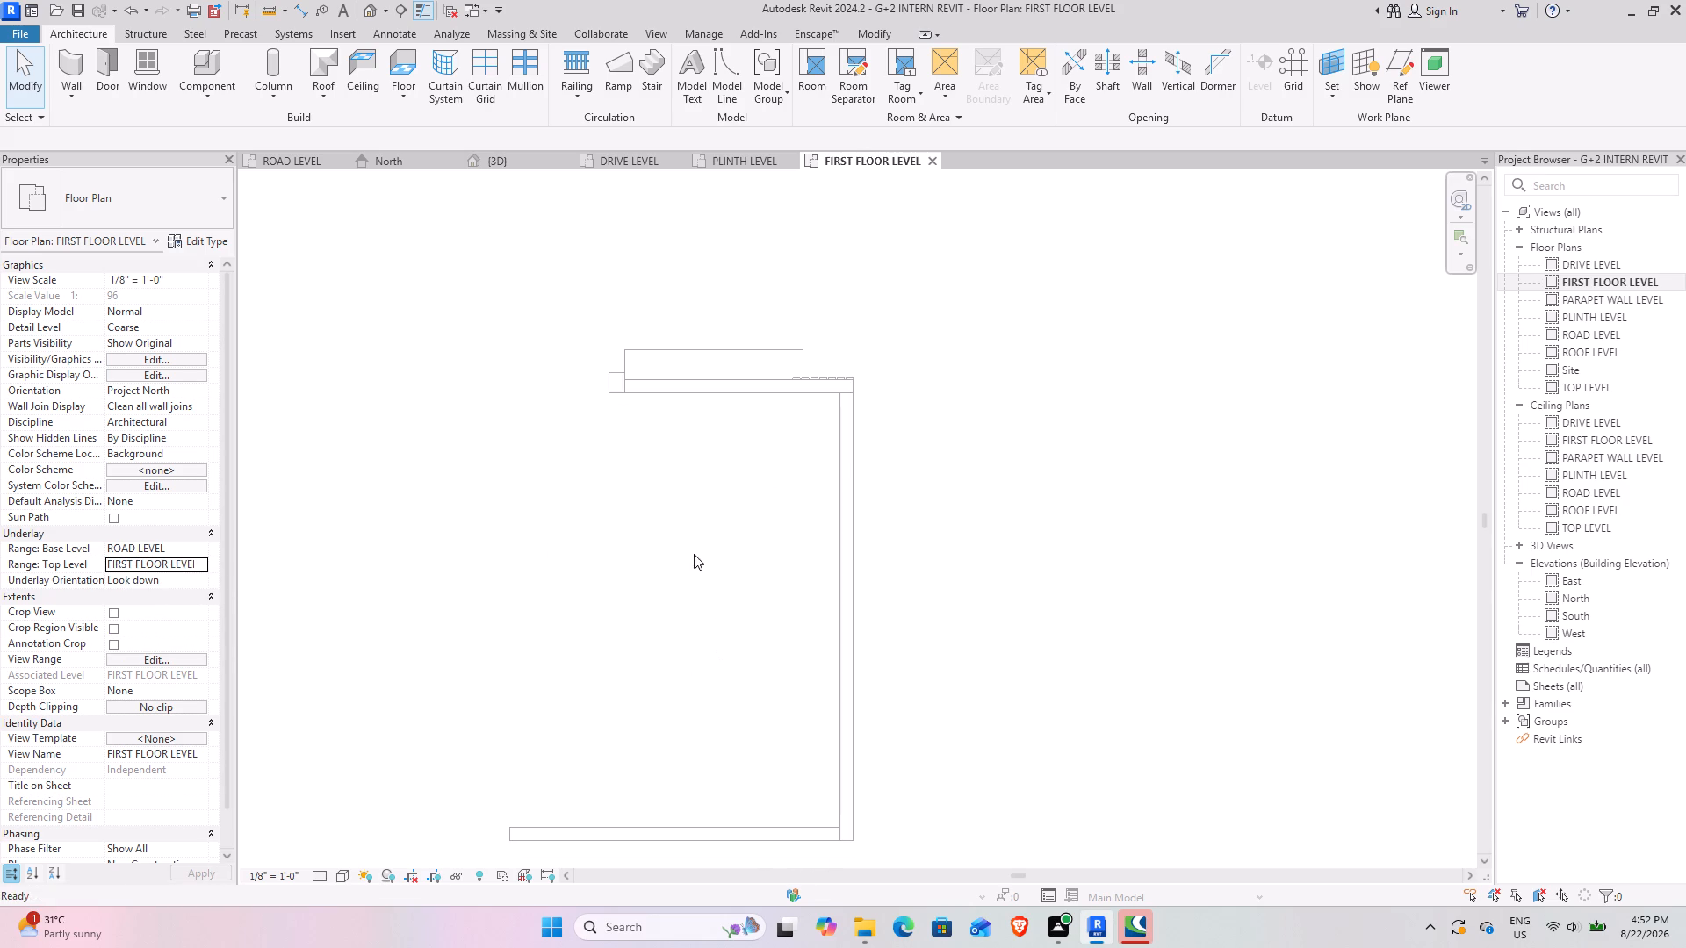
{"action": "middle_click_drag", "start_coordinate": [710, 534], "coordinate": [775, 448]}
{"action": "middle_click_drag", "start_coordinate": [746, 585], "coordinate": [760, 547]}
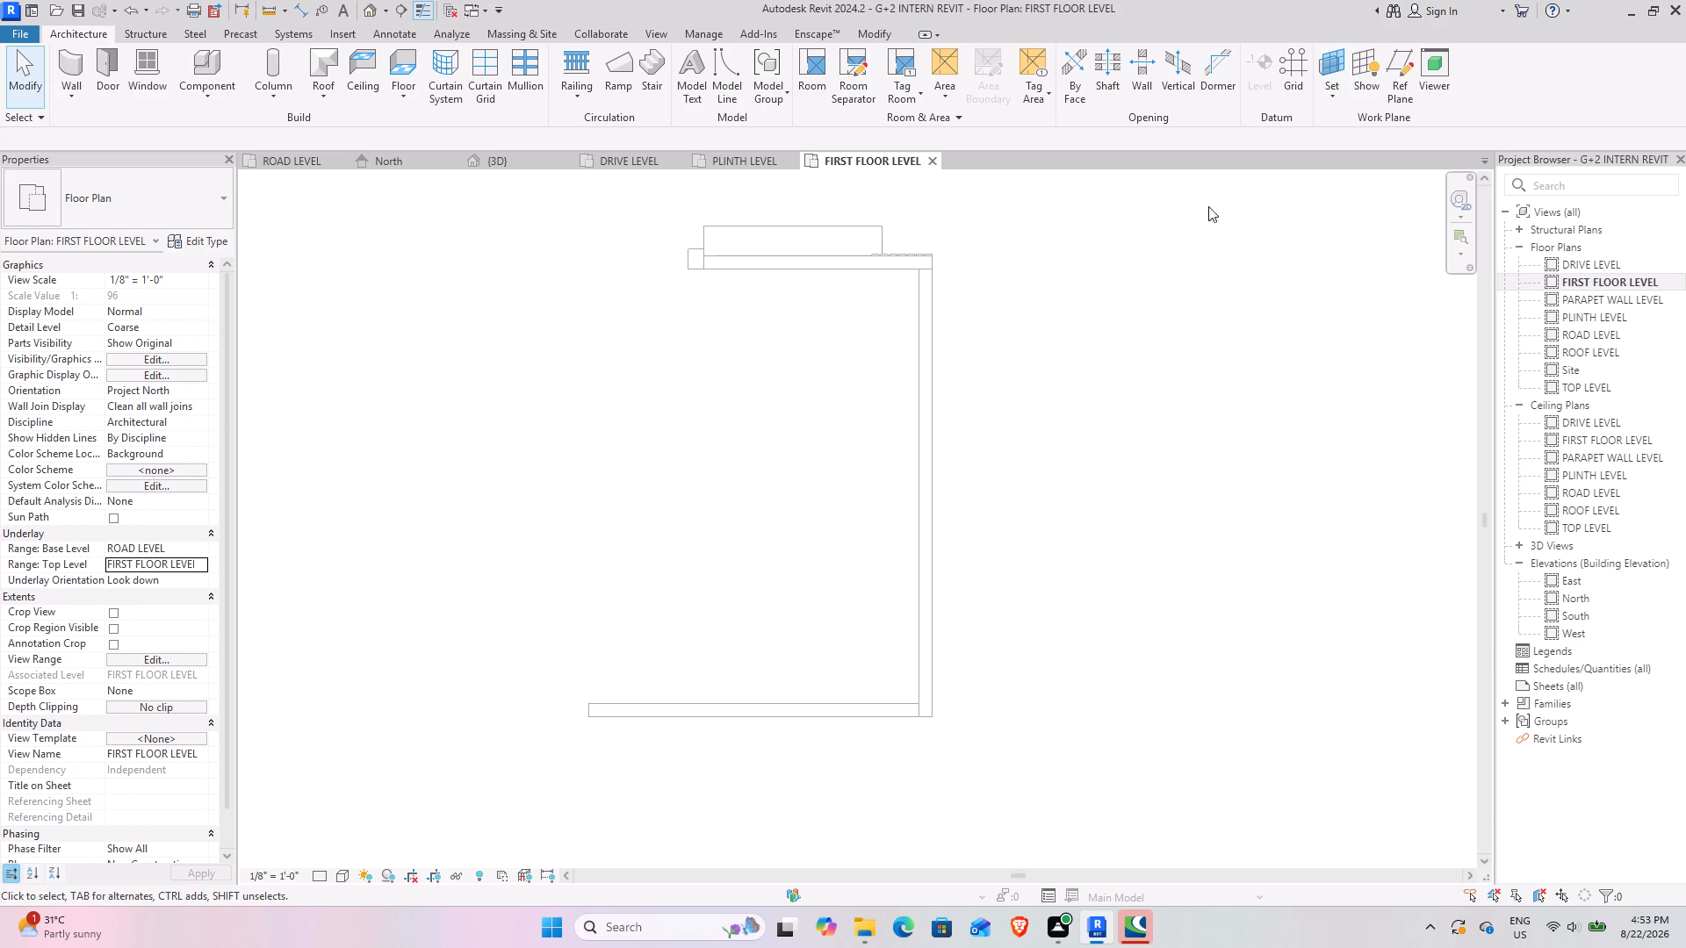
Examine the door and window wall and its top edge square-on from the back in the 3D view.
{"action": "left_click", "coordinate": [498, 157]}
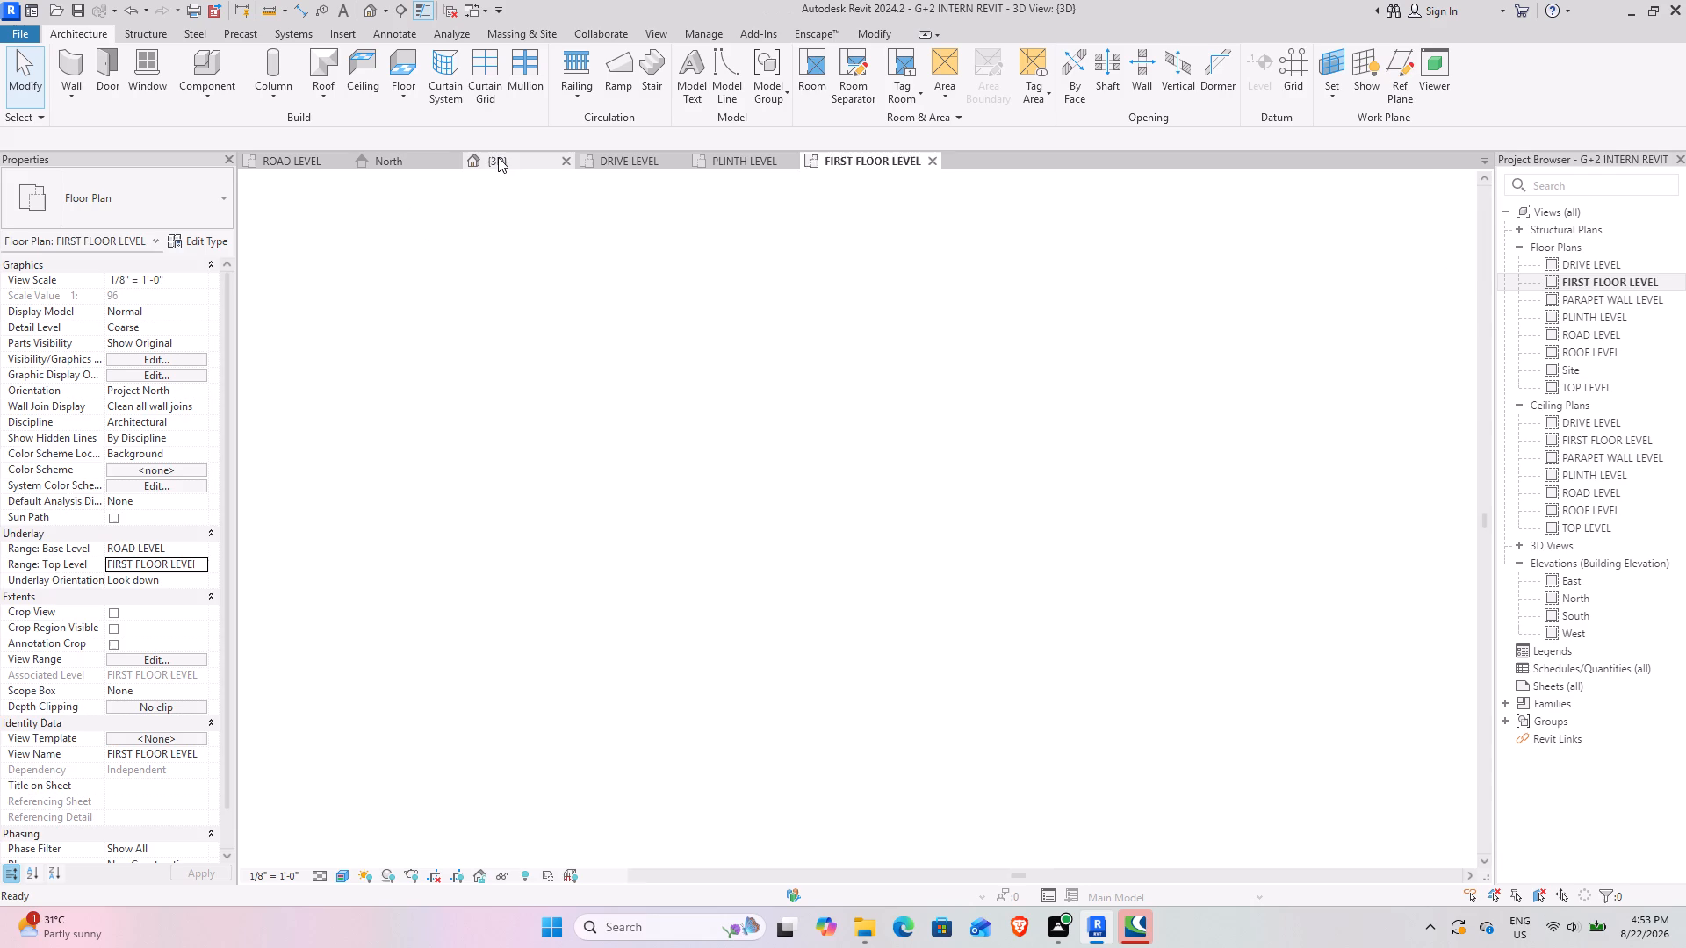
{"action": "scroll", "coordinate": [863, 575], "scroll_direction": "down", "scroll_amount": 2}
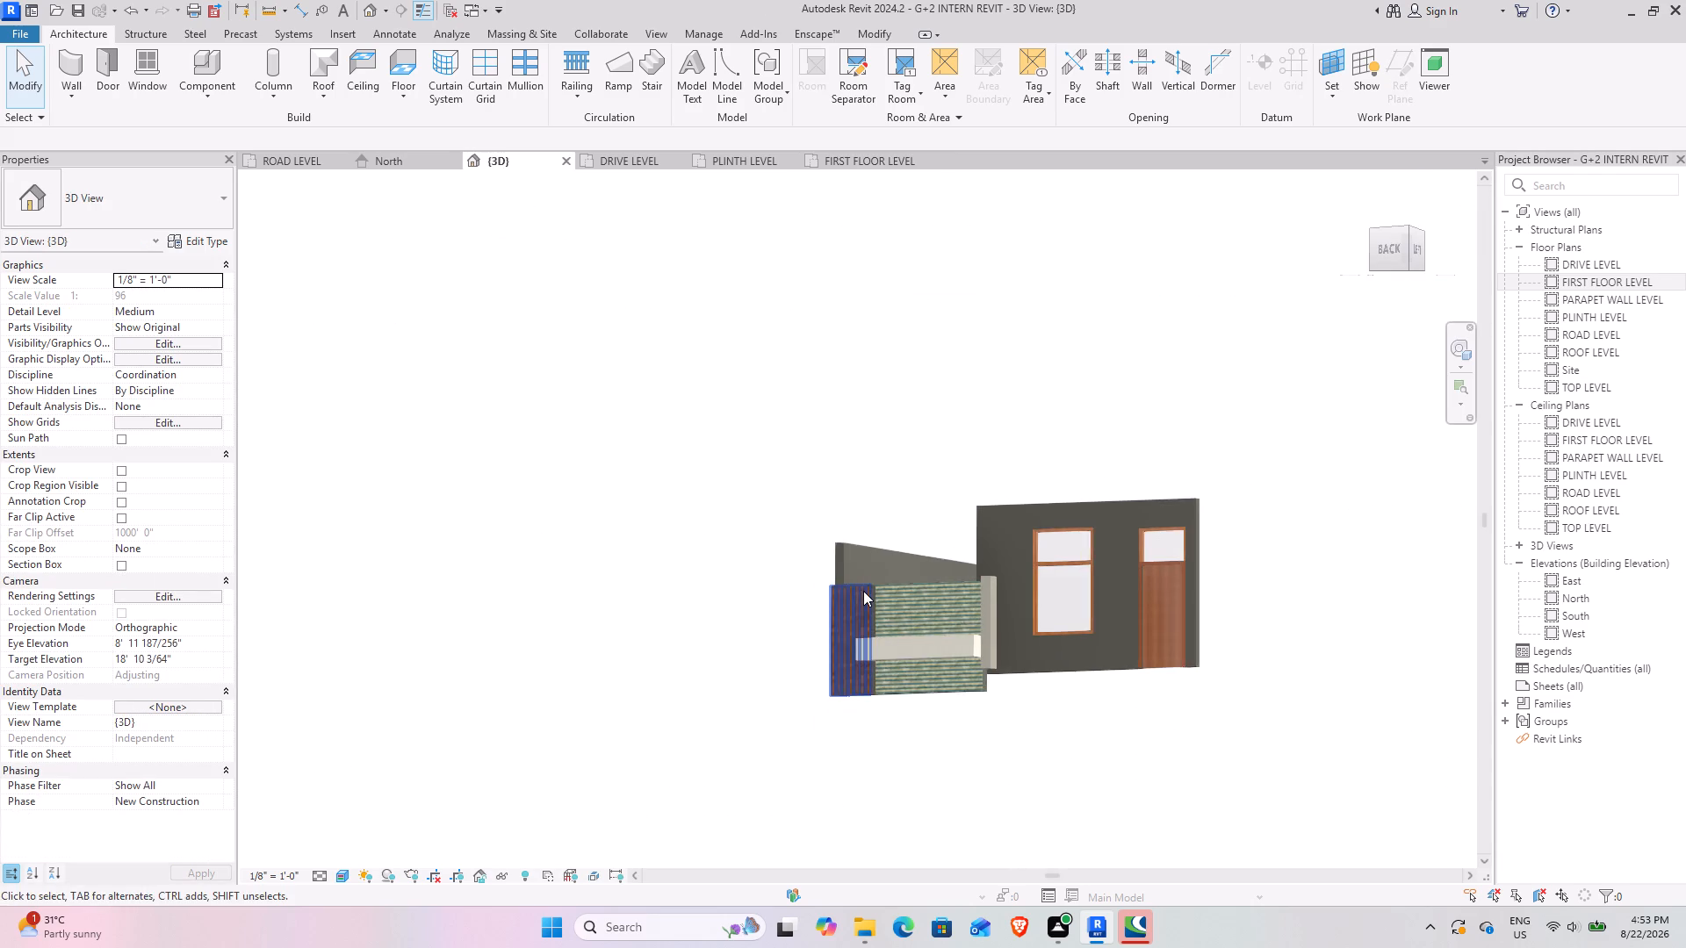
{"action": "middle_click_drag", "start_coordinate": [864, 594], "coordinate": [950, 719], "text": "shift"}
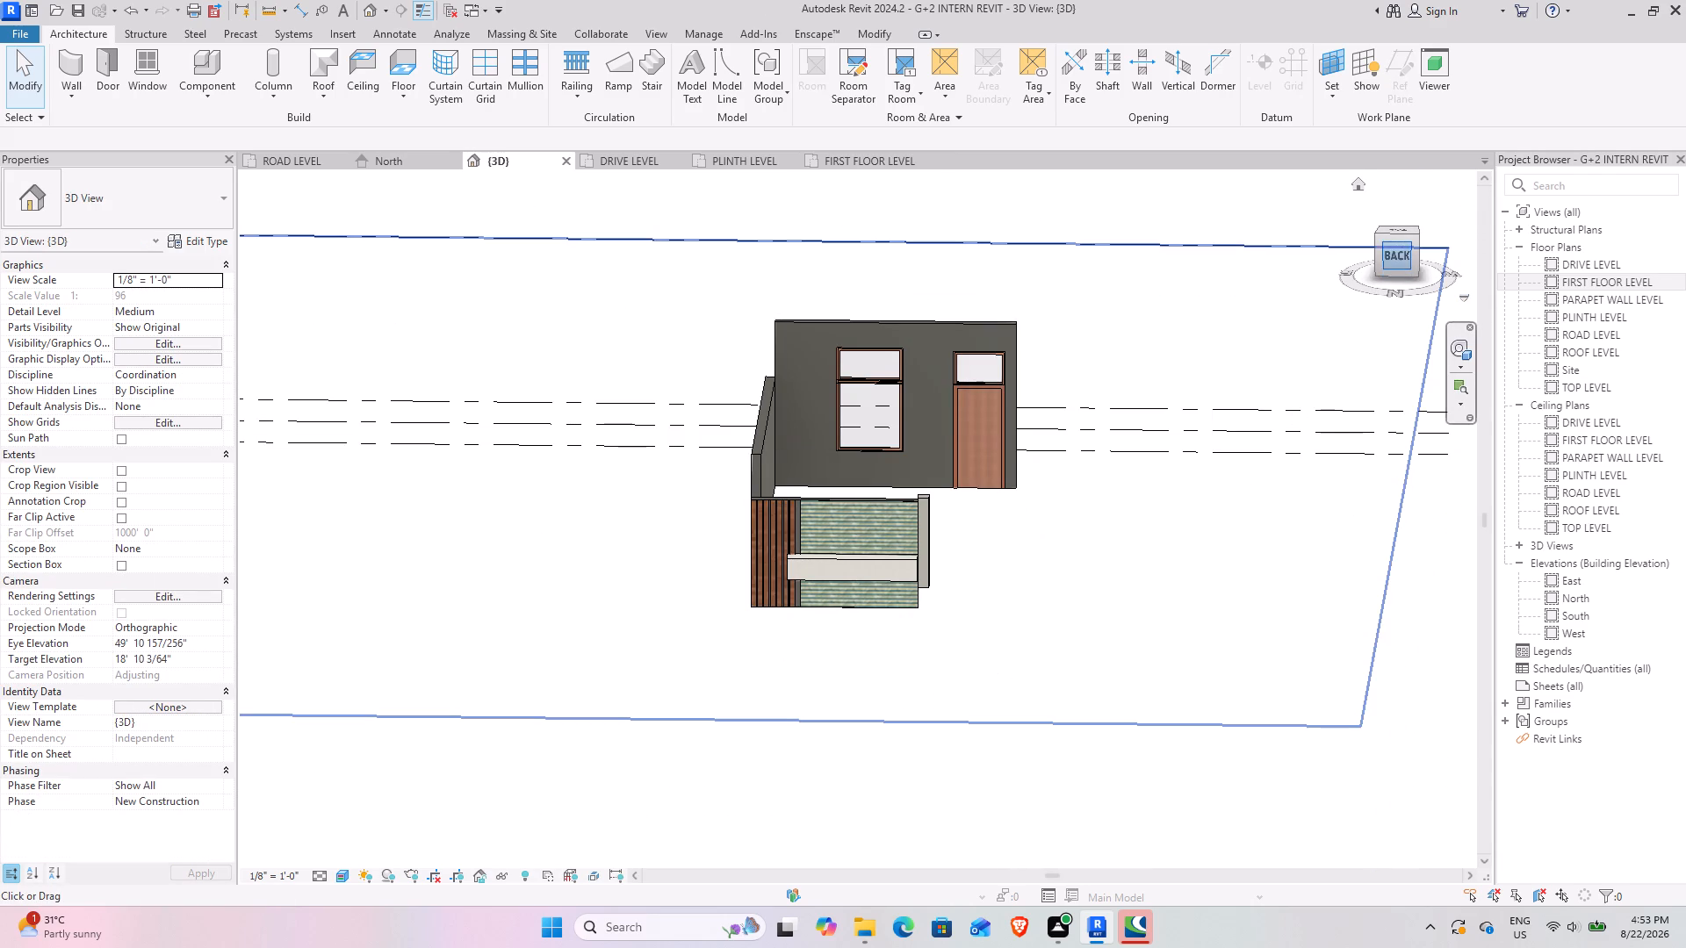
{"action": "left_click_drag", "start_coordinate": [1393, 241], "coordinate": [1401, 213]}
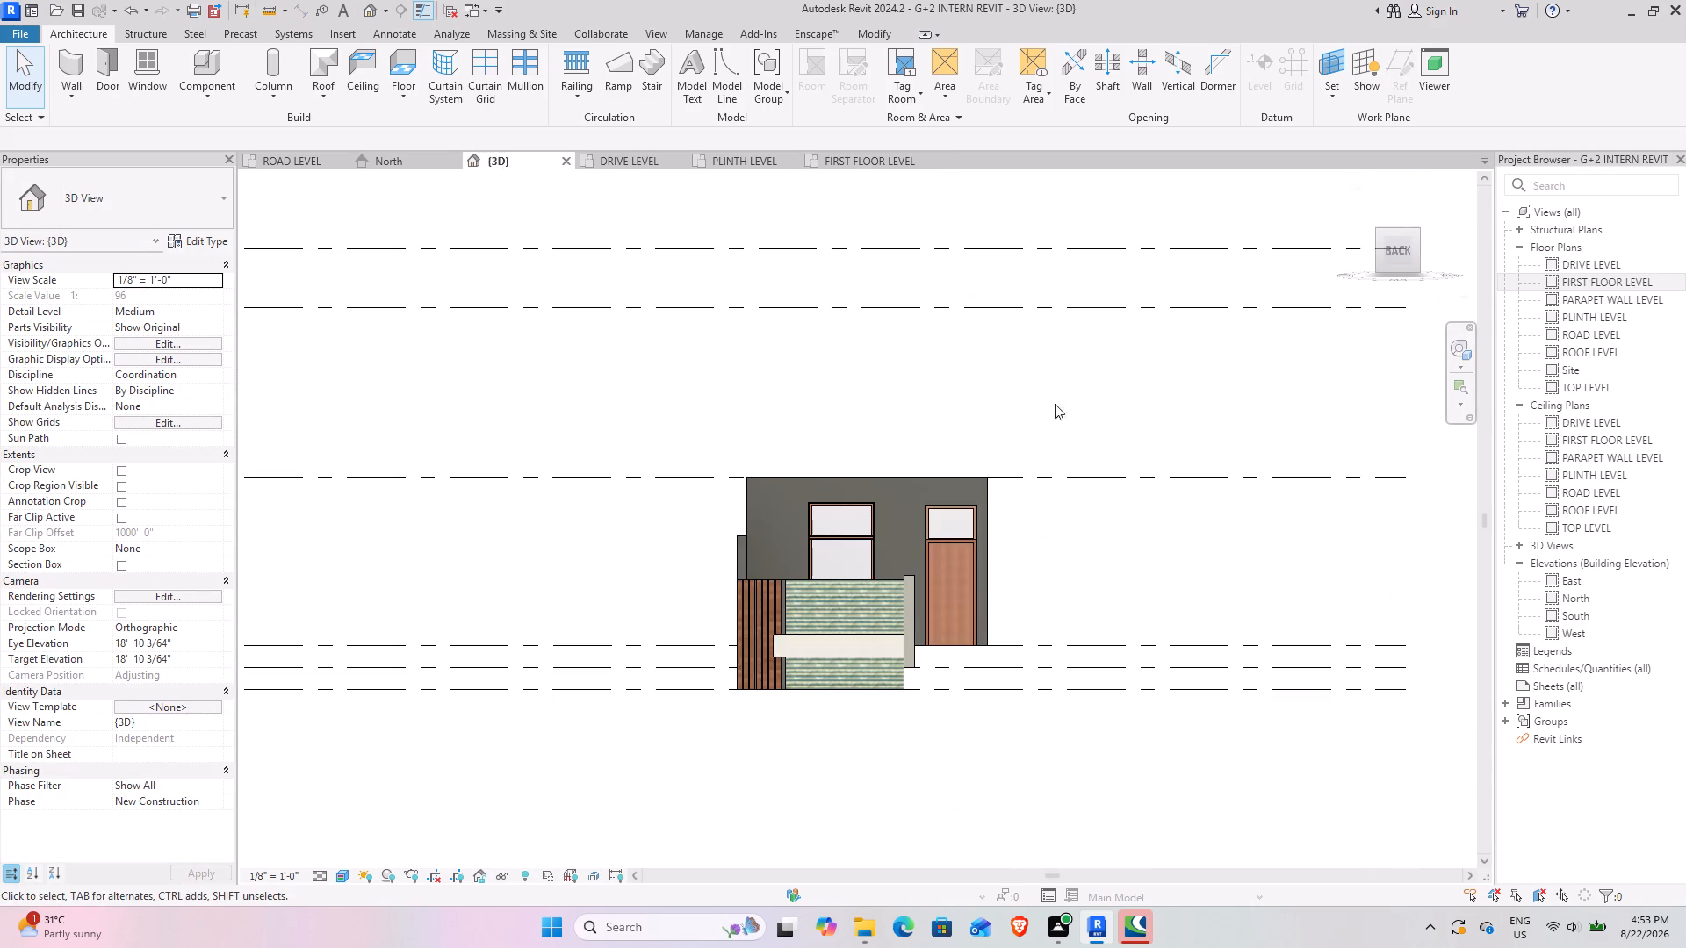
{"action": "scroll", "coordinate": [785, 502], "scroll_direction": "up", "scroll_amount": 3}
{"action": "scroll", "coordinate": [881, 445], "scroll_direction": "up", "scroll_amount": 3}
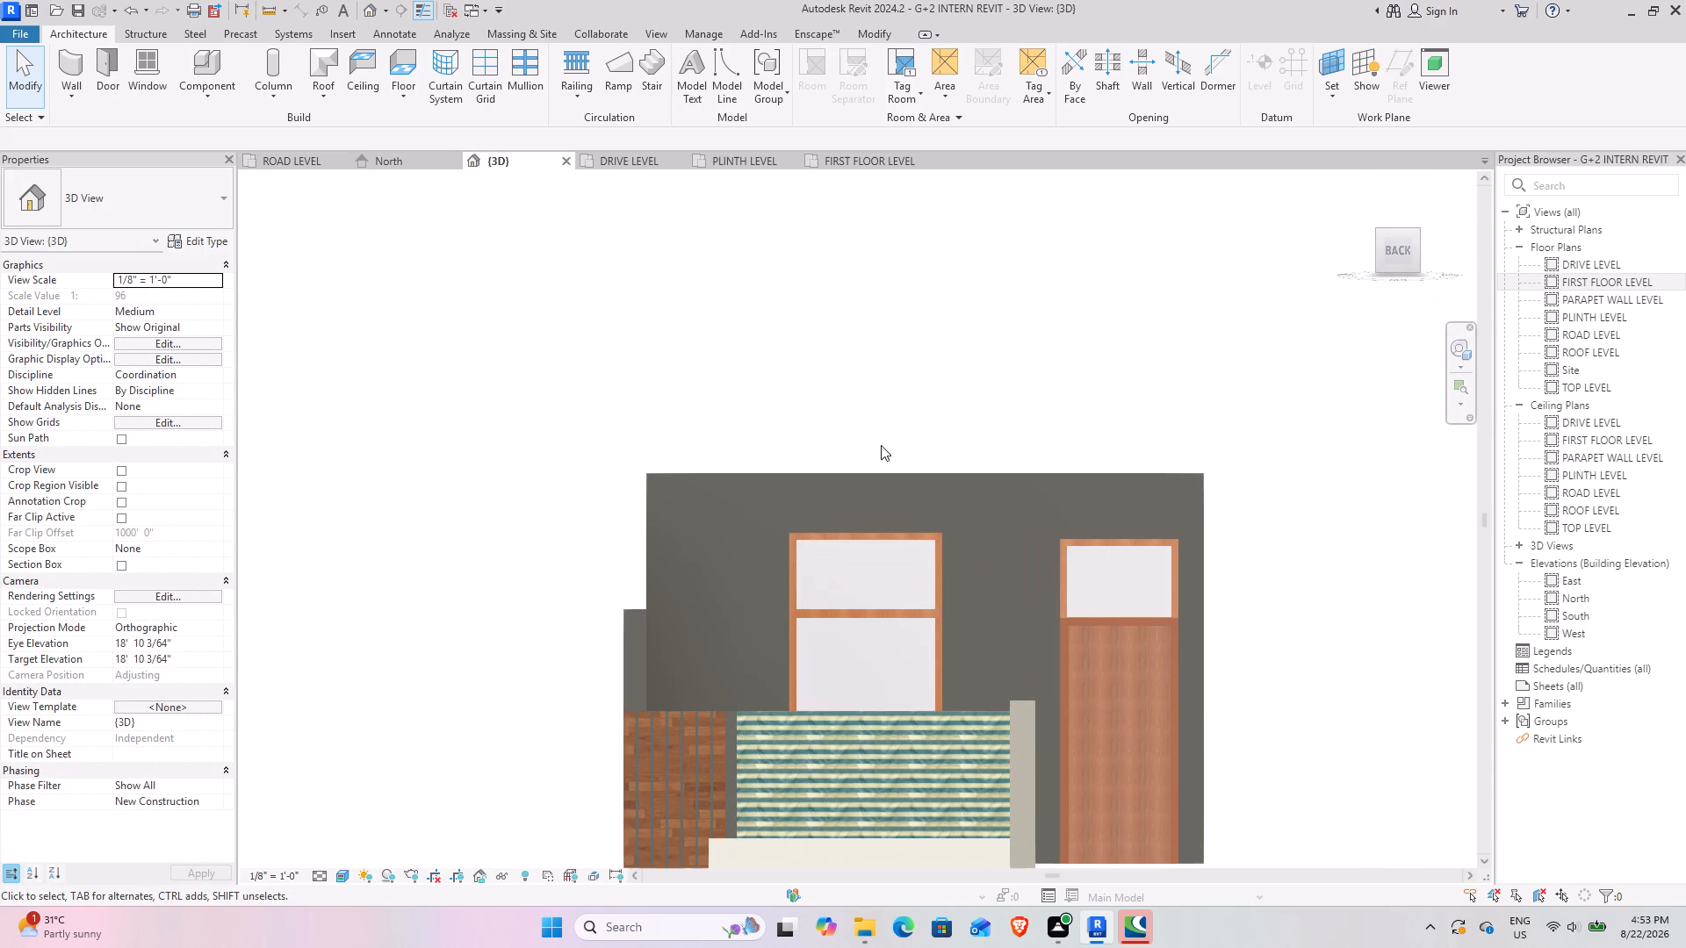
{"action": "scroll", "coordinate": [870, 440], "scroll_direction": "down", "scroll_amount": 5}
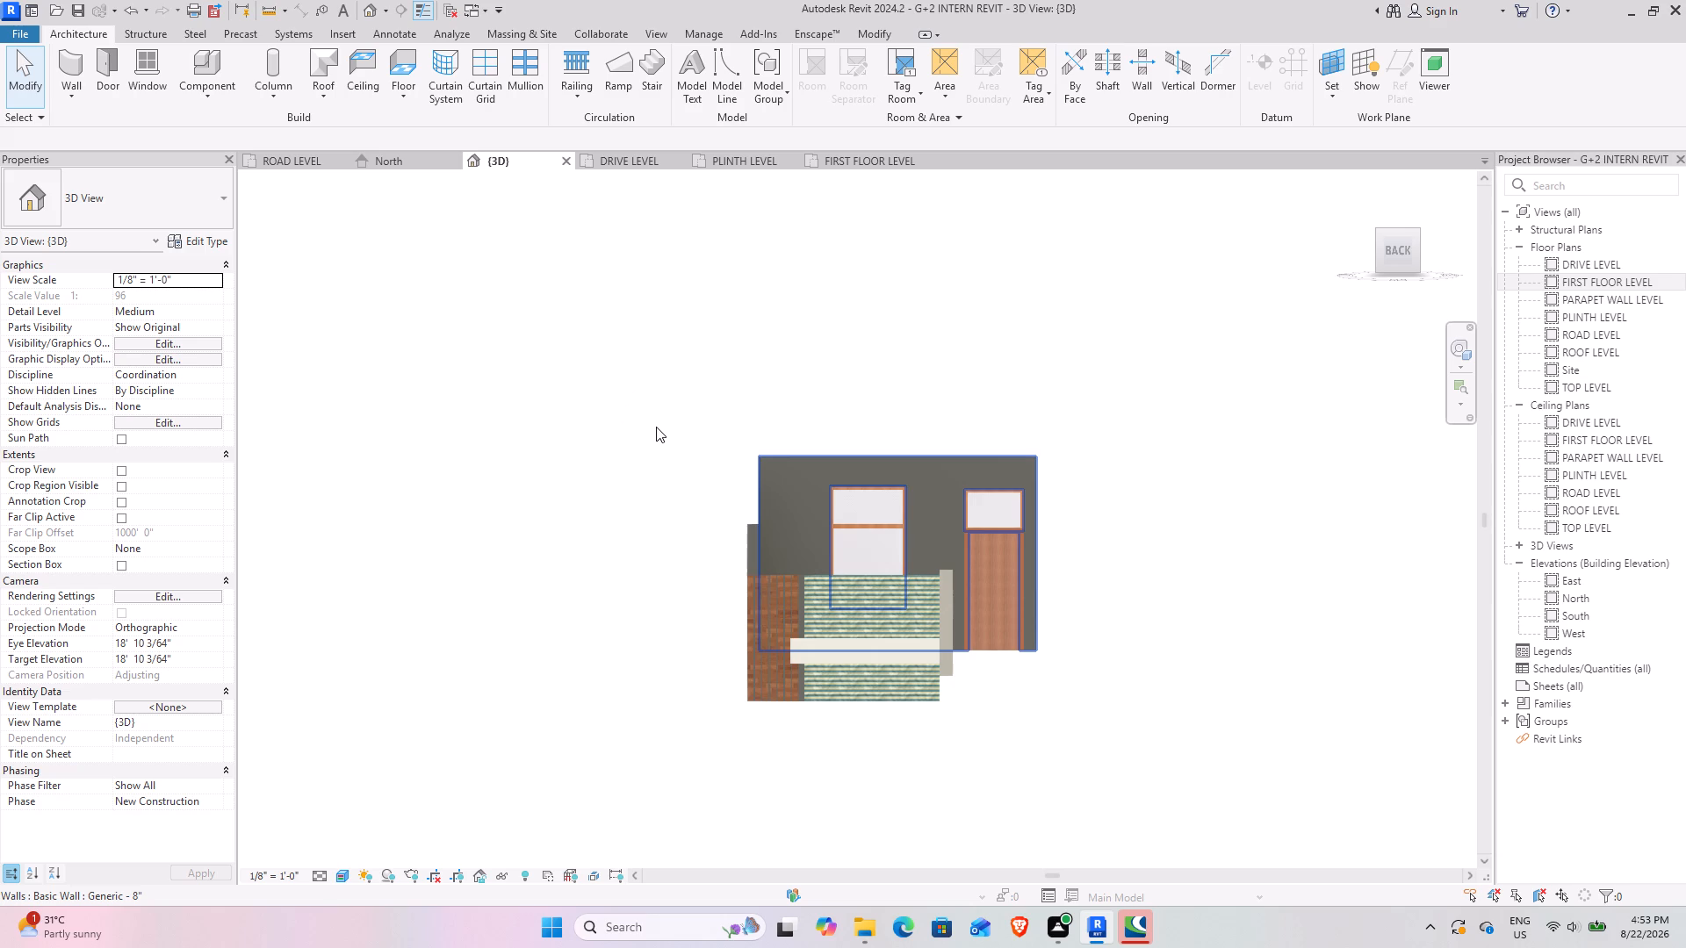
{"action": "scroll", "coordinate": [903, 494], "scroll_direction": "up", "scroll_amount": 4}
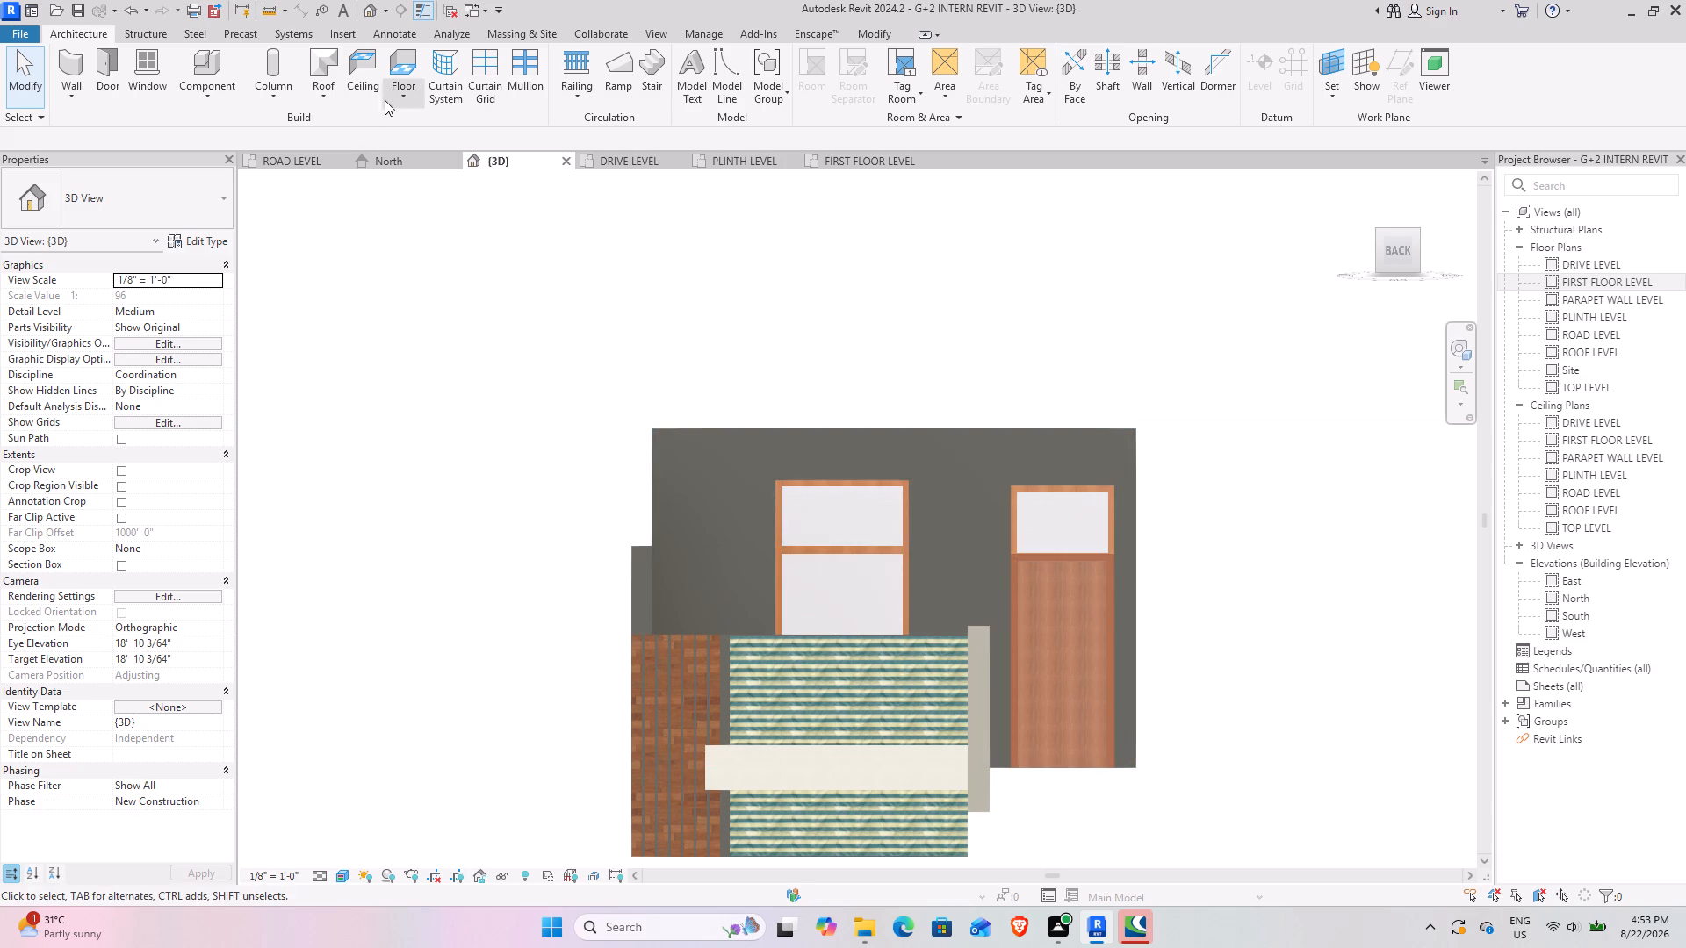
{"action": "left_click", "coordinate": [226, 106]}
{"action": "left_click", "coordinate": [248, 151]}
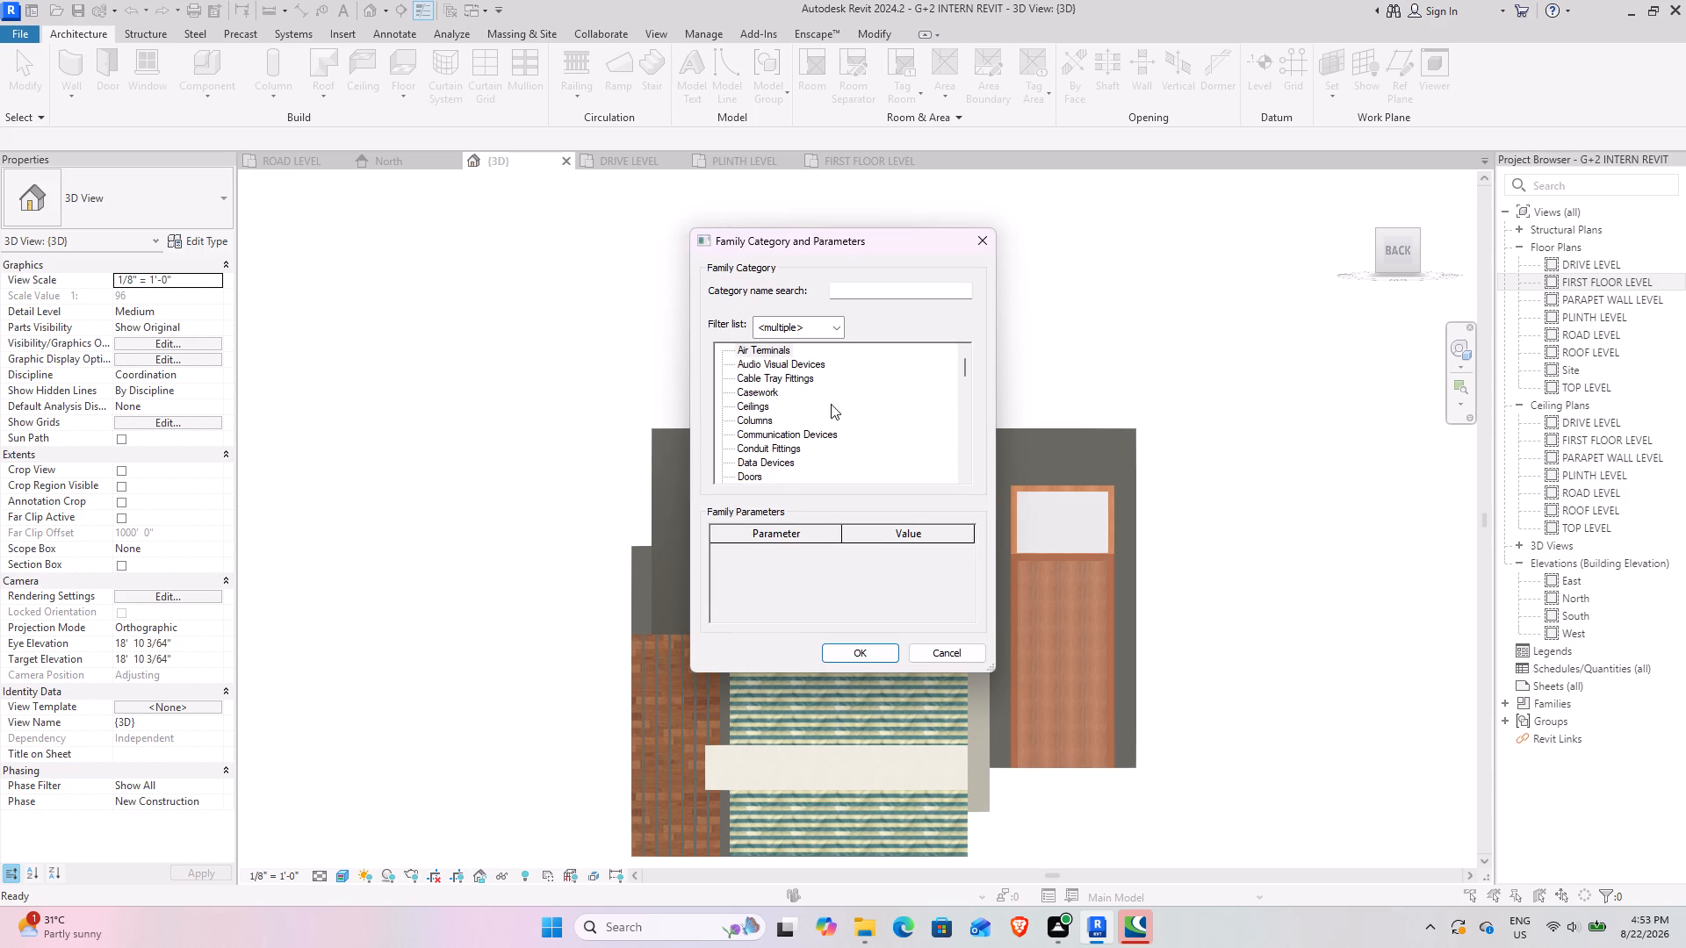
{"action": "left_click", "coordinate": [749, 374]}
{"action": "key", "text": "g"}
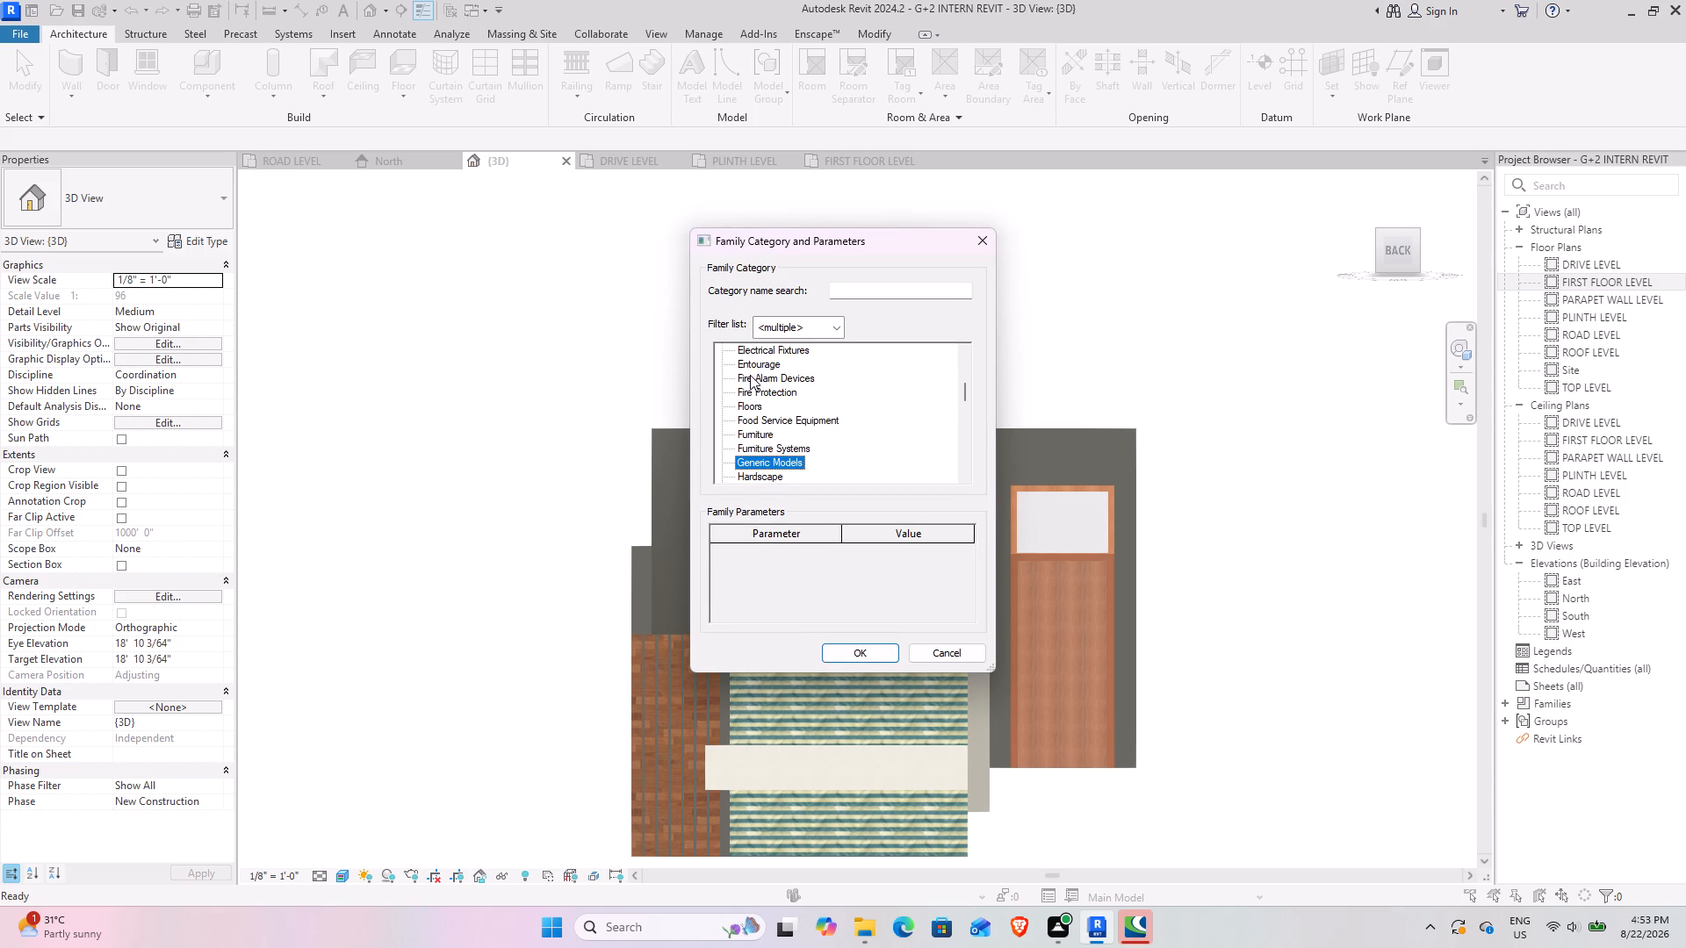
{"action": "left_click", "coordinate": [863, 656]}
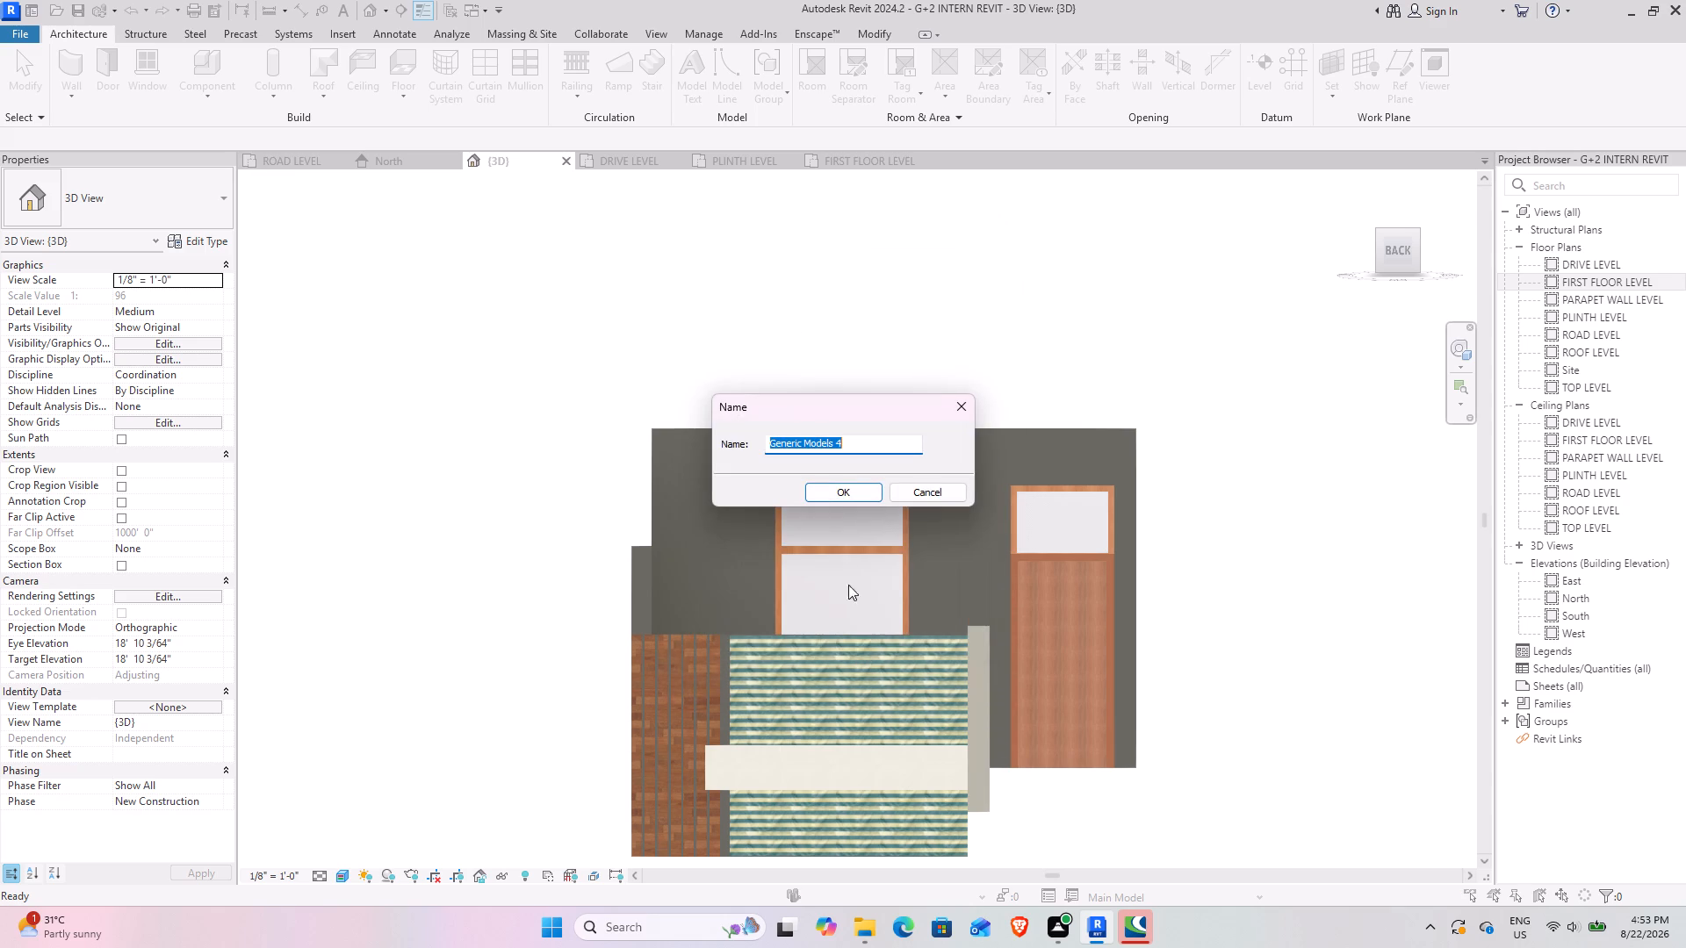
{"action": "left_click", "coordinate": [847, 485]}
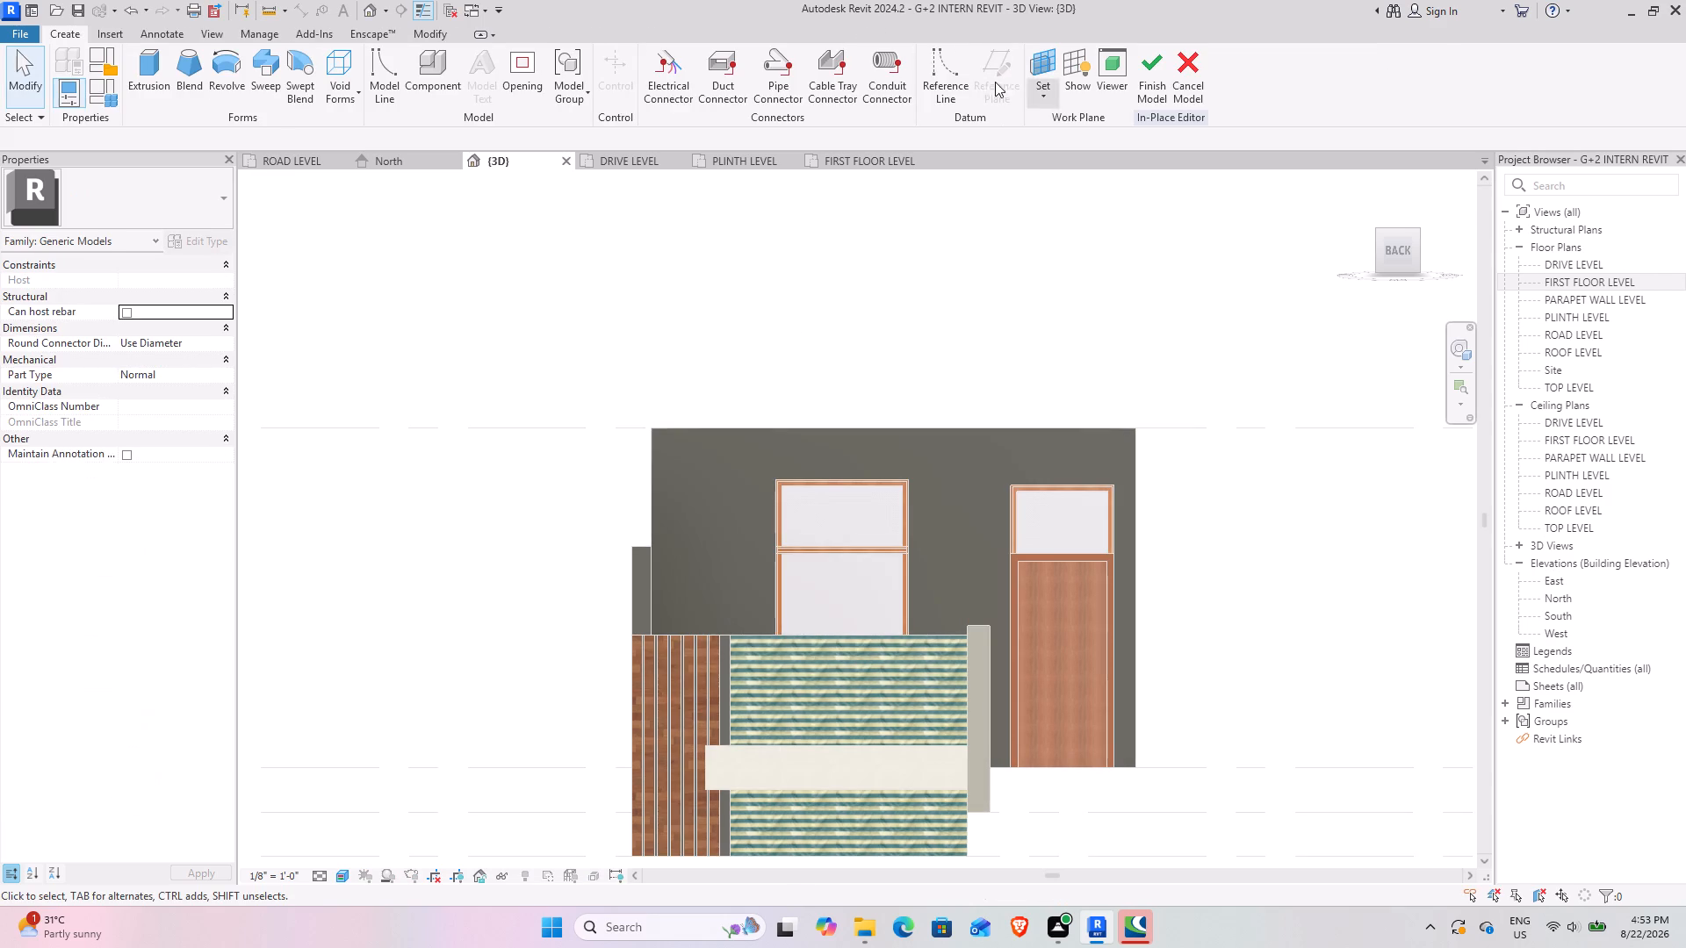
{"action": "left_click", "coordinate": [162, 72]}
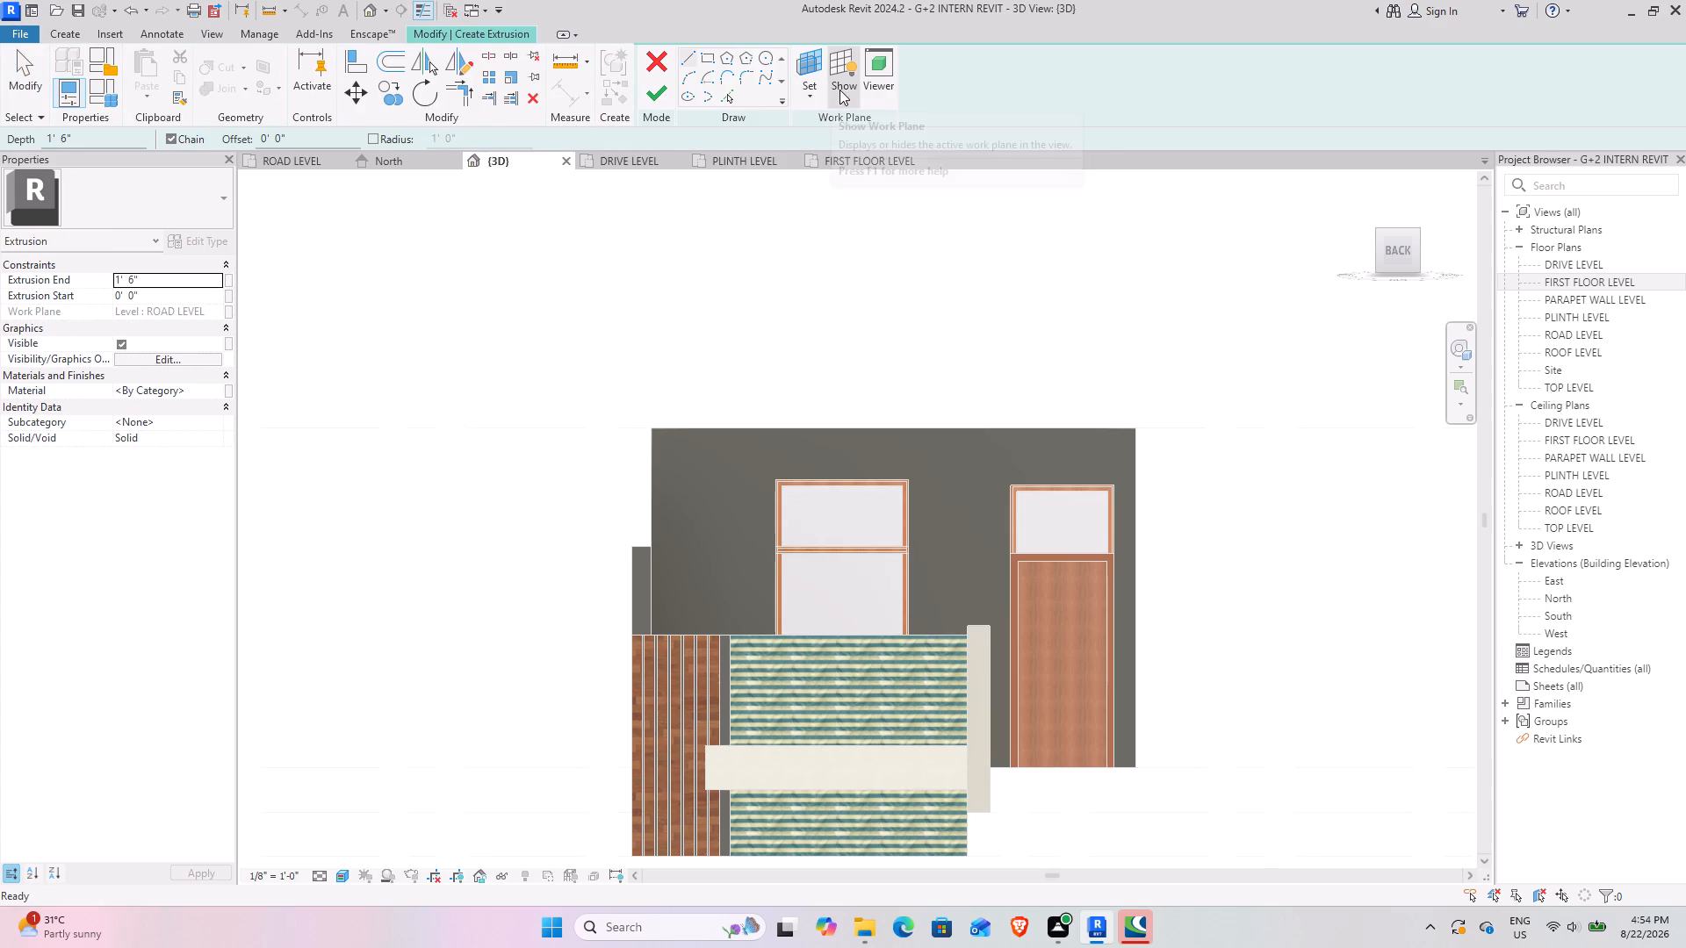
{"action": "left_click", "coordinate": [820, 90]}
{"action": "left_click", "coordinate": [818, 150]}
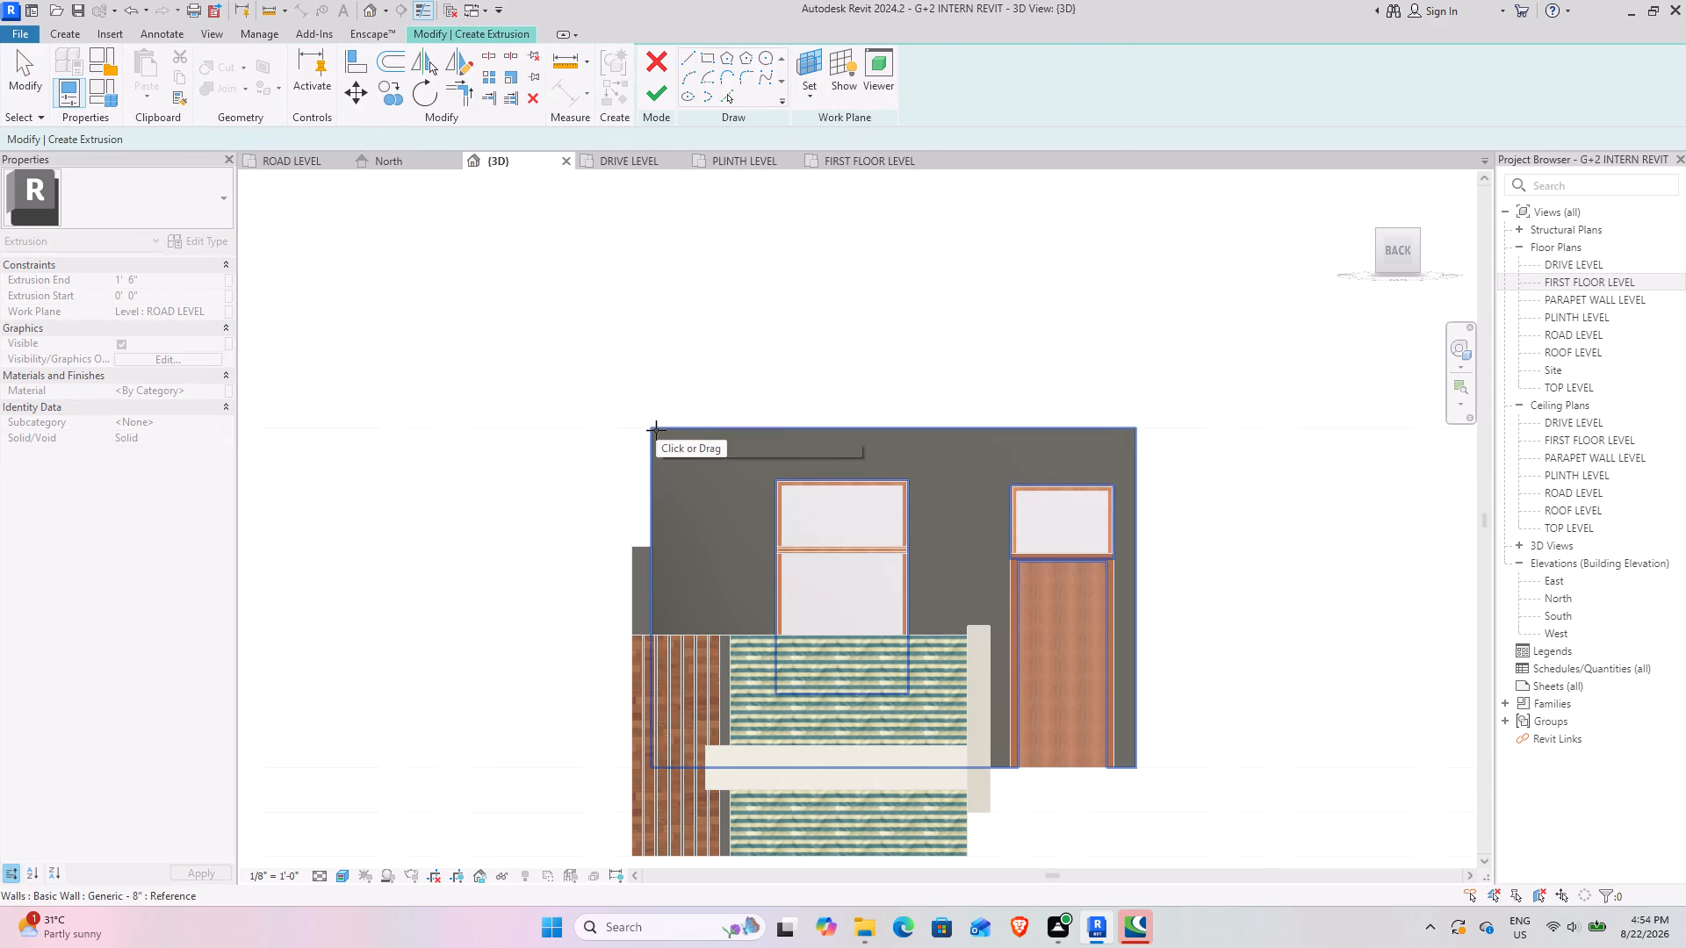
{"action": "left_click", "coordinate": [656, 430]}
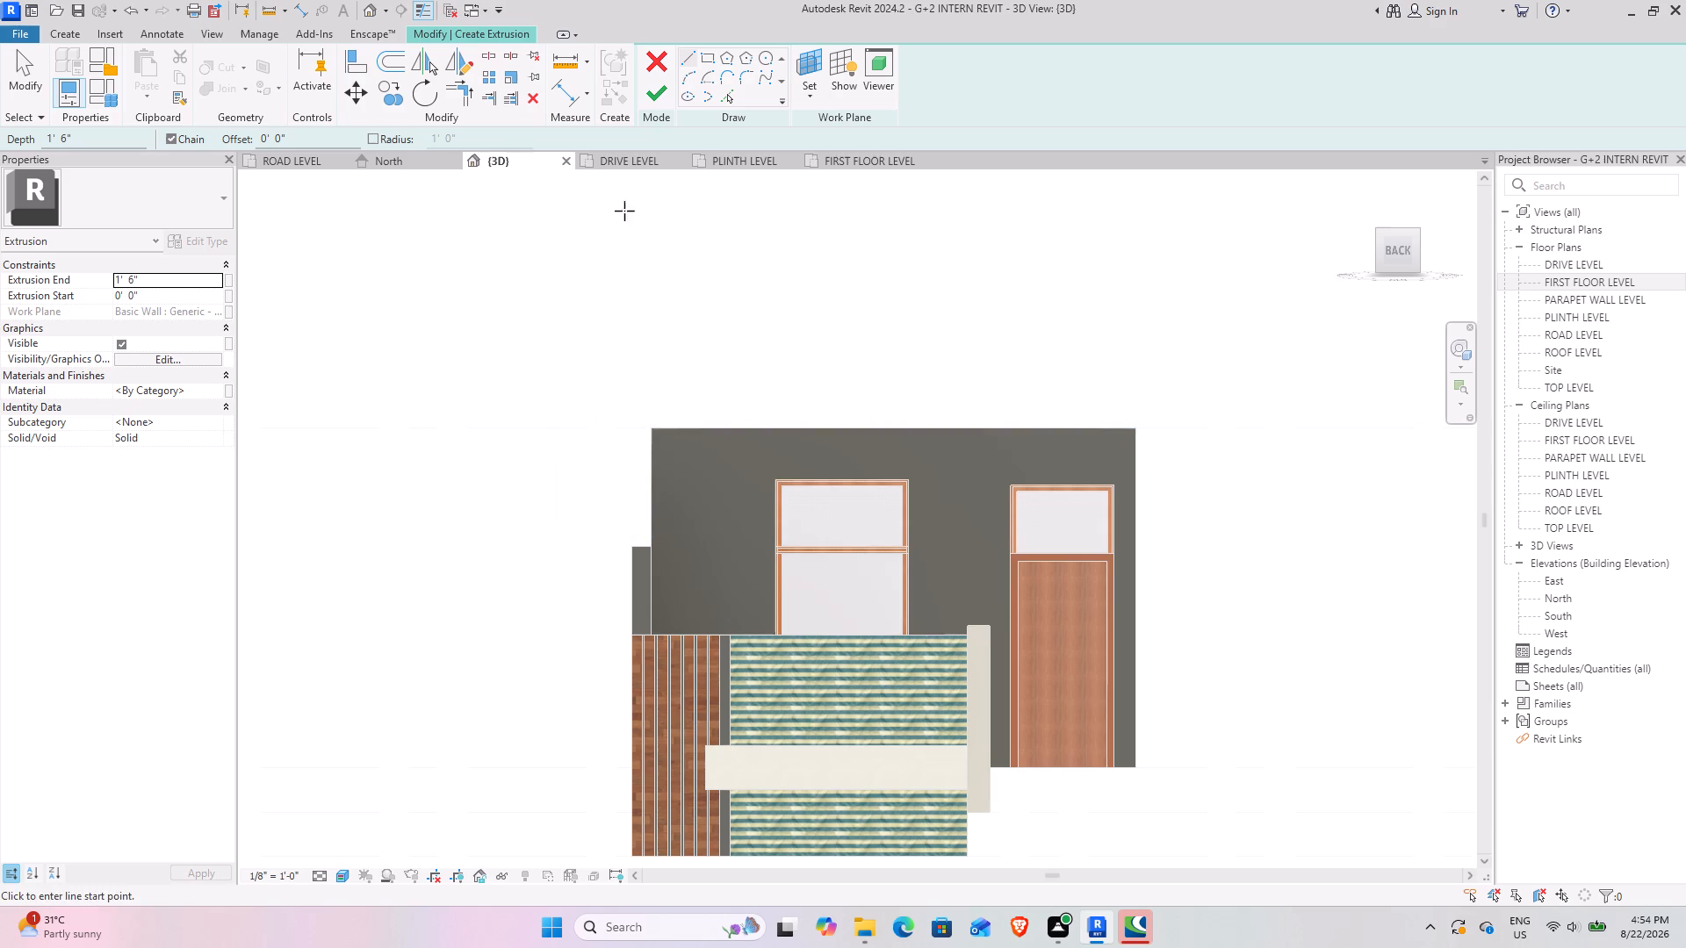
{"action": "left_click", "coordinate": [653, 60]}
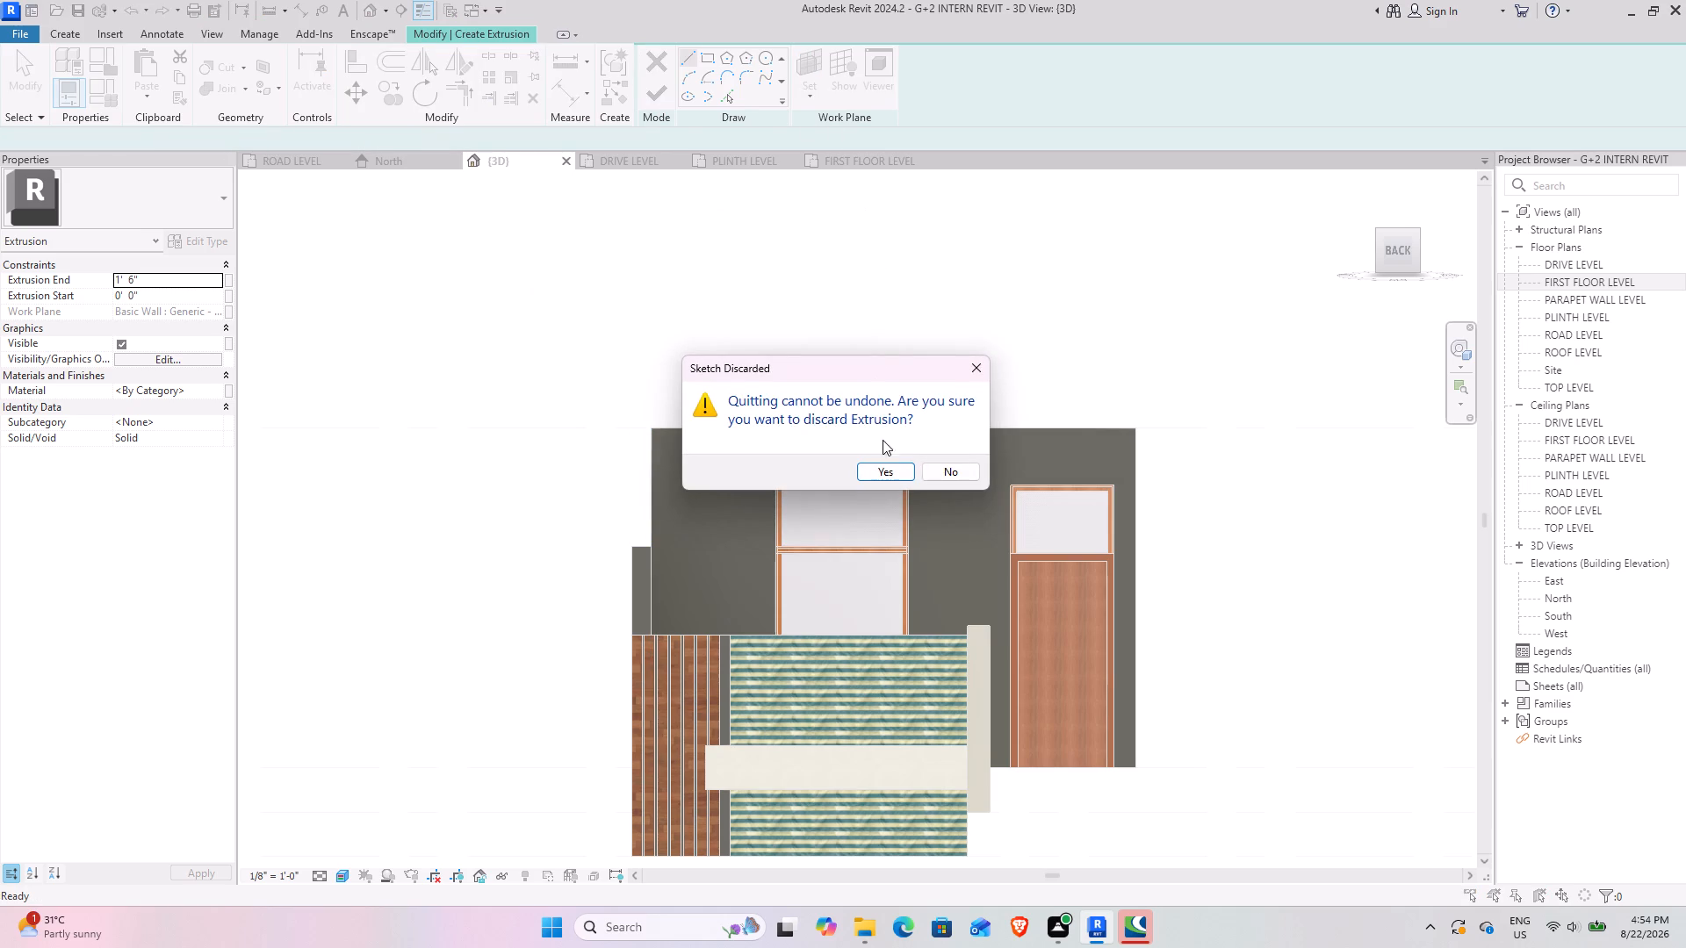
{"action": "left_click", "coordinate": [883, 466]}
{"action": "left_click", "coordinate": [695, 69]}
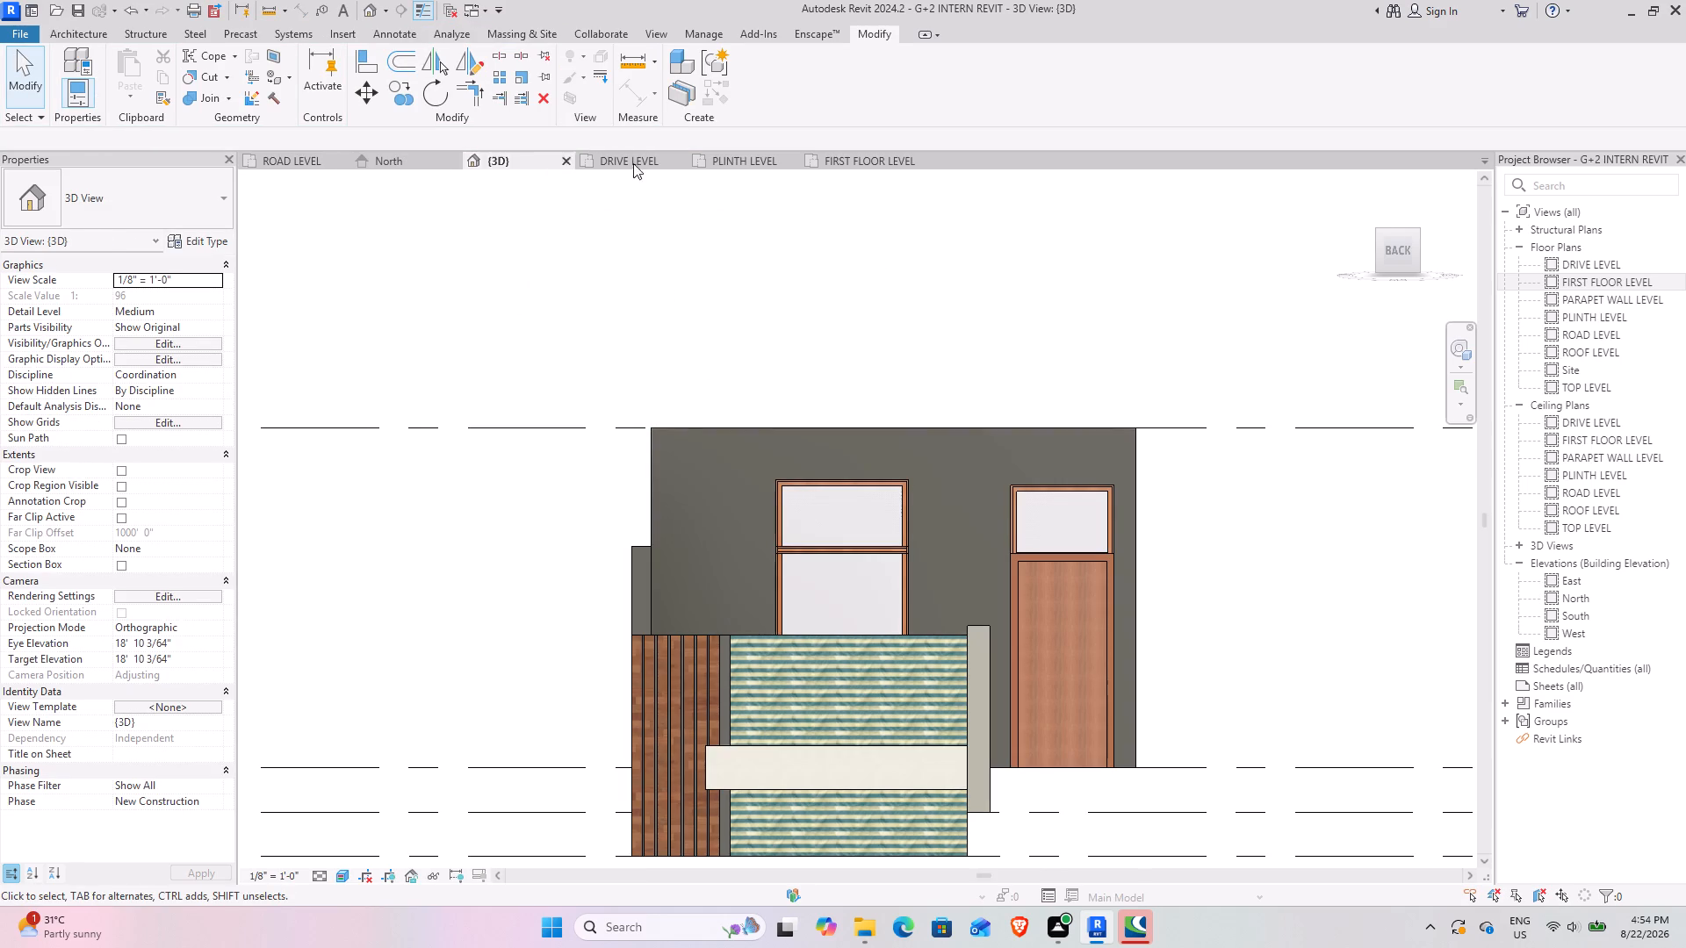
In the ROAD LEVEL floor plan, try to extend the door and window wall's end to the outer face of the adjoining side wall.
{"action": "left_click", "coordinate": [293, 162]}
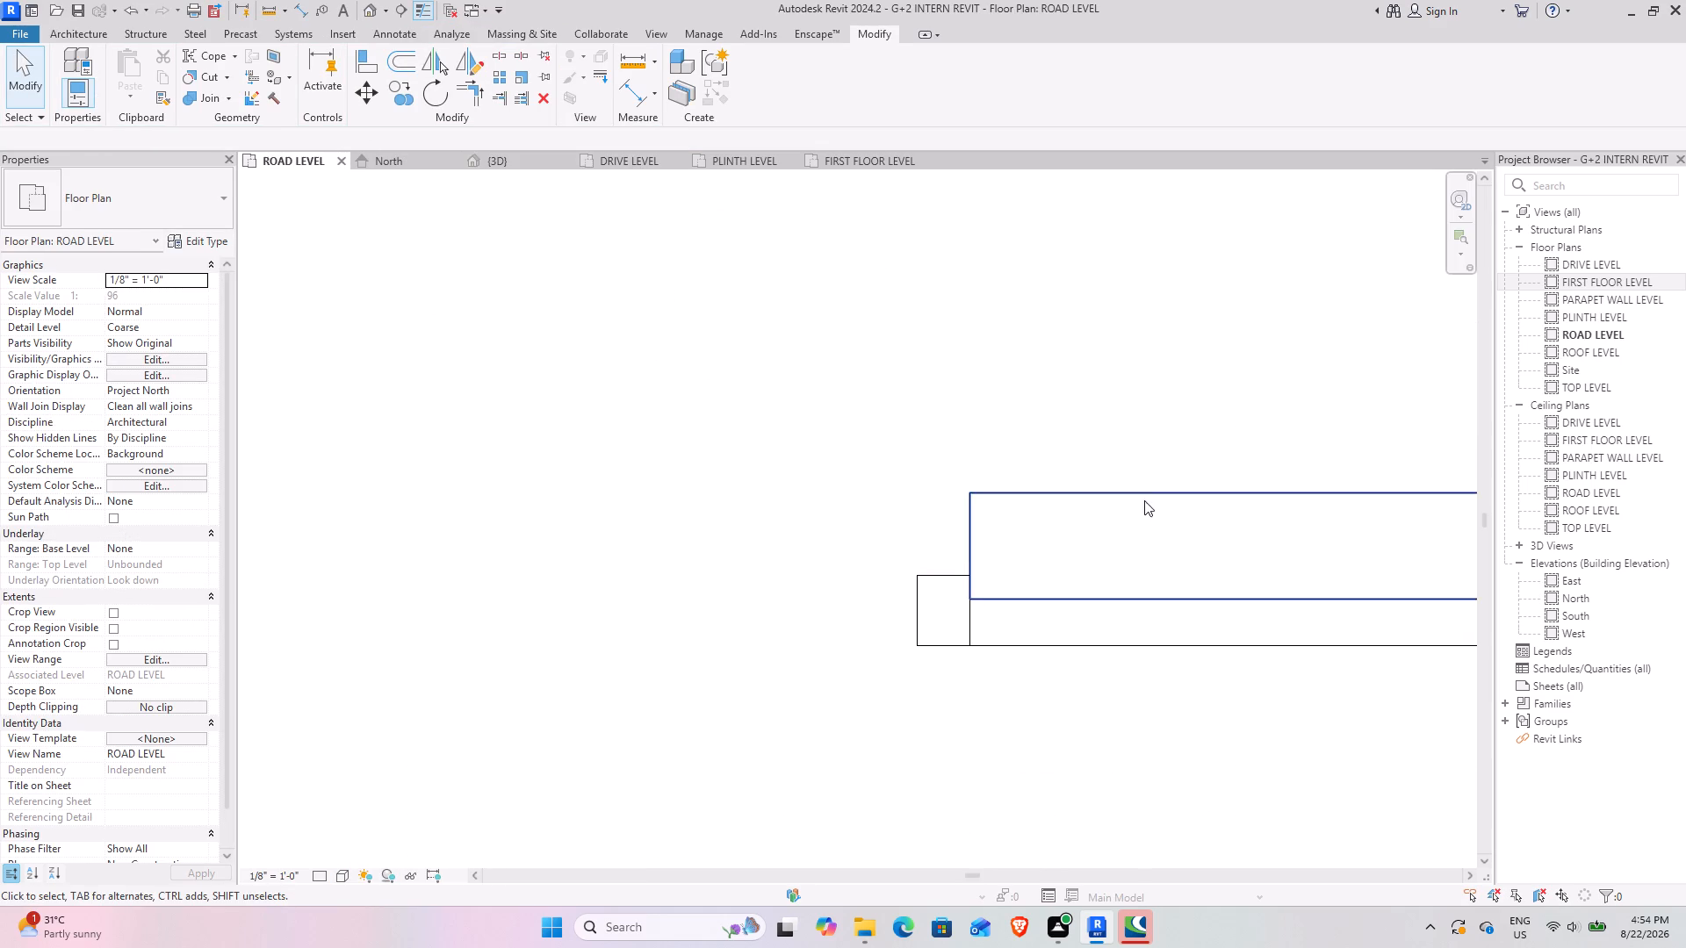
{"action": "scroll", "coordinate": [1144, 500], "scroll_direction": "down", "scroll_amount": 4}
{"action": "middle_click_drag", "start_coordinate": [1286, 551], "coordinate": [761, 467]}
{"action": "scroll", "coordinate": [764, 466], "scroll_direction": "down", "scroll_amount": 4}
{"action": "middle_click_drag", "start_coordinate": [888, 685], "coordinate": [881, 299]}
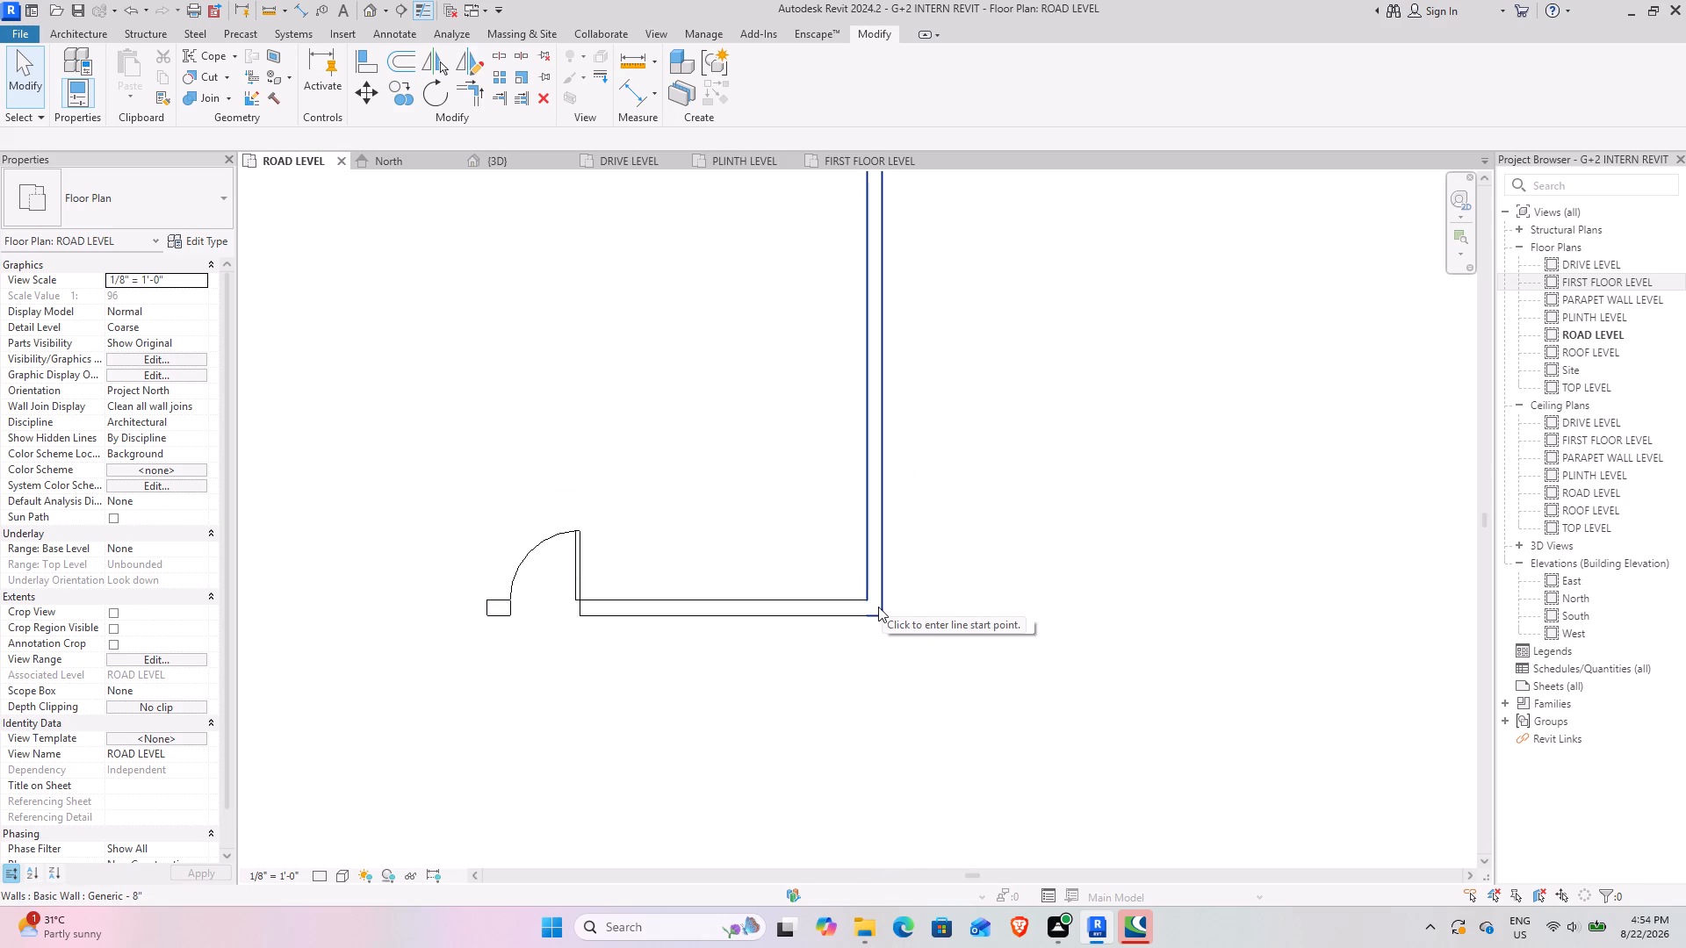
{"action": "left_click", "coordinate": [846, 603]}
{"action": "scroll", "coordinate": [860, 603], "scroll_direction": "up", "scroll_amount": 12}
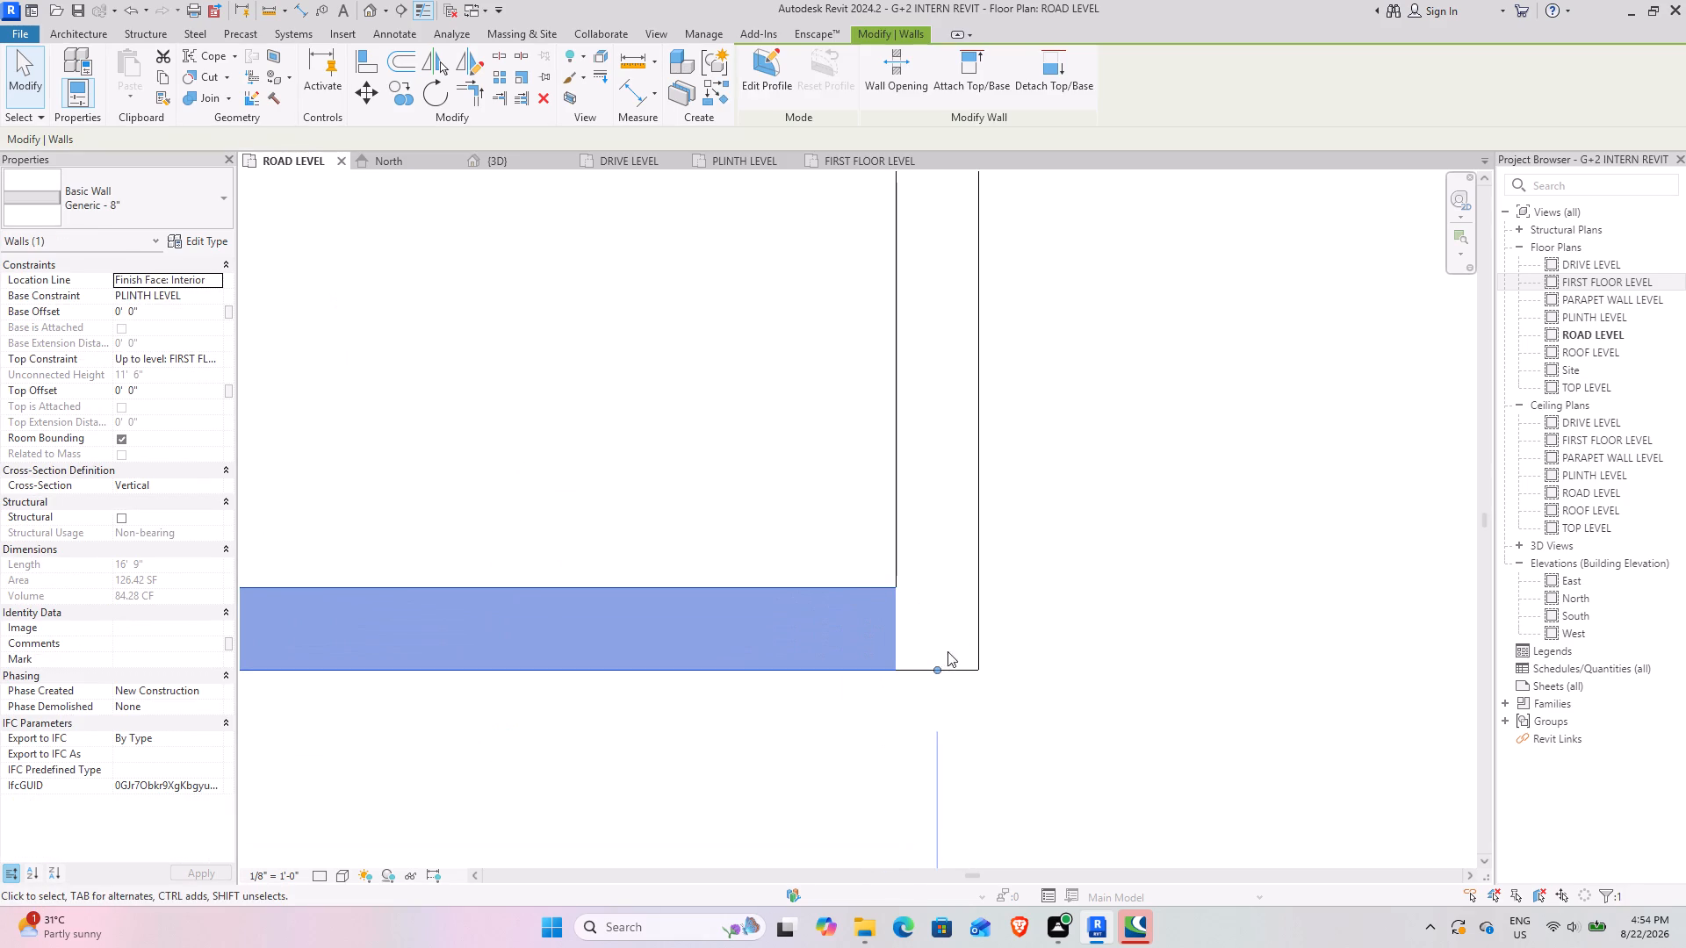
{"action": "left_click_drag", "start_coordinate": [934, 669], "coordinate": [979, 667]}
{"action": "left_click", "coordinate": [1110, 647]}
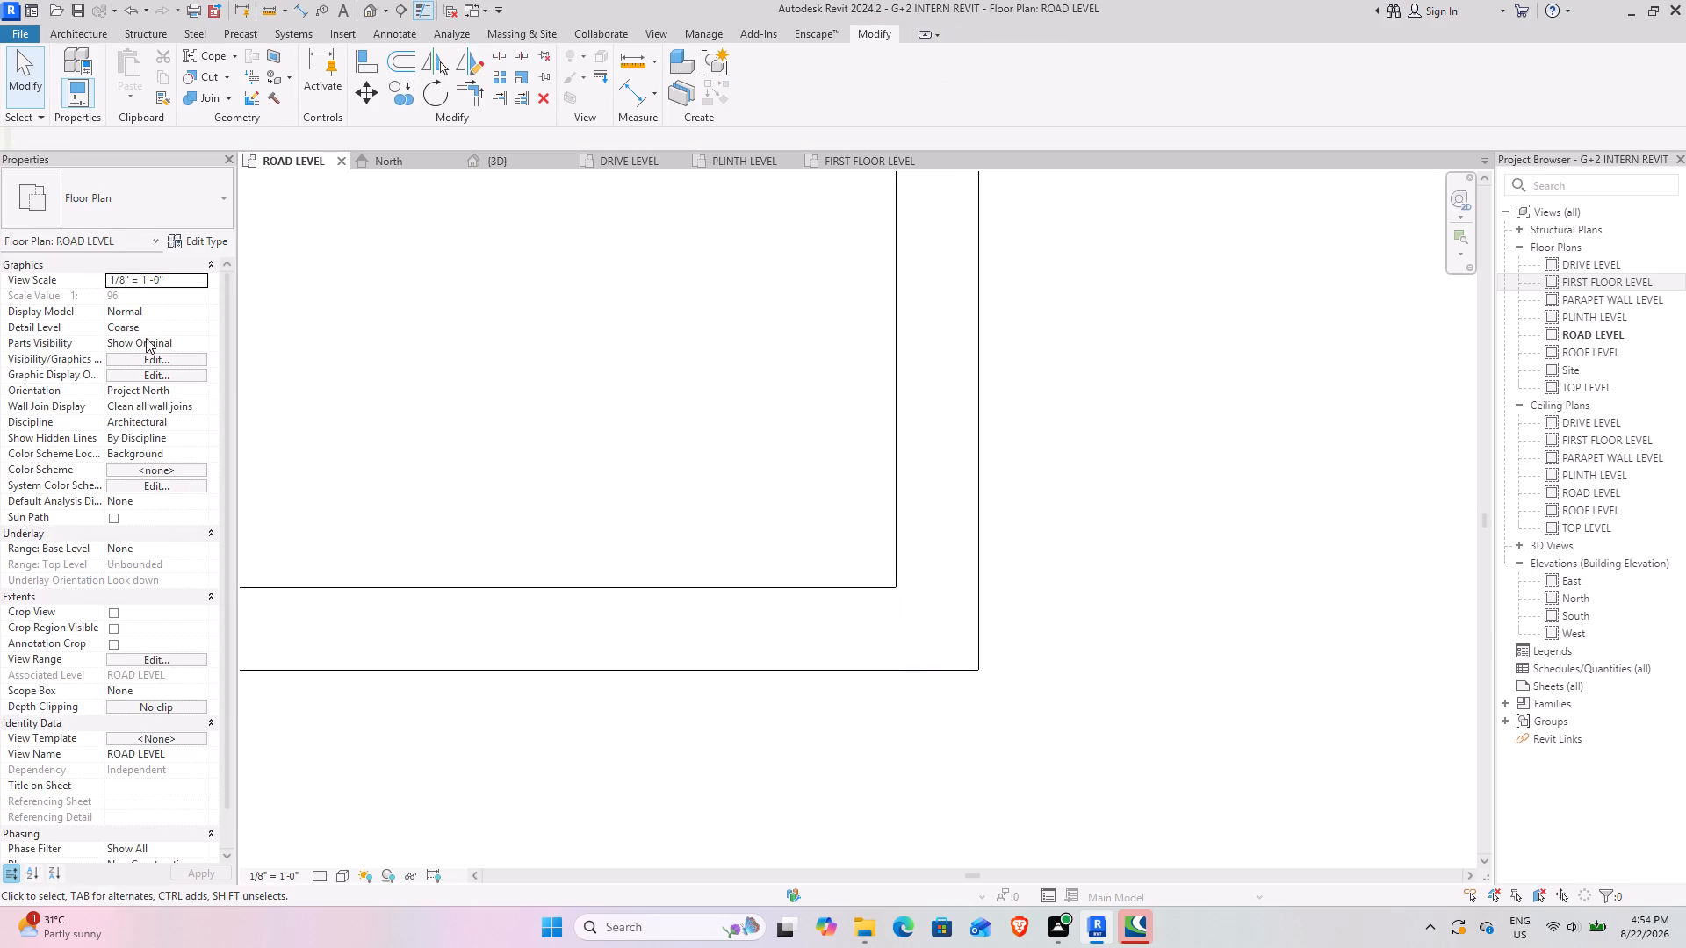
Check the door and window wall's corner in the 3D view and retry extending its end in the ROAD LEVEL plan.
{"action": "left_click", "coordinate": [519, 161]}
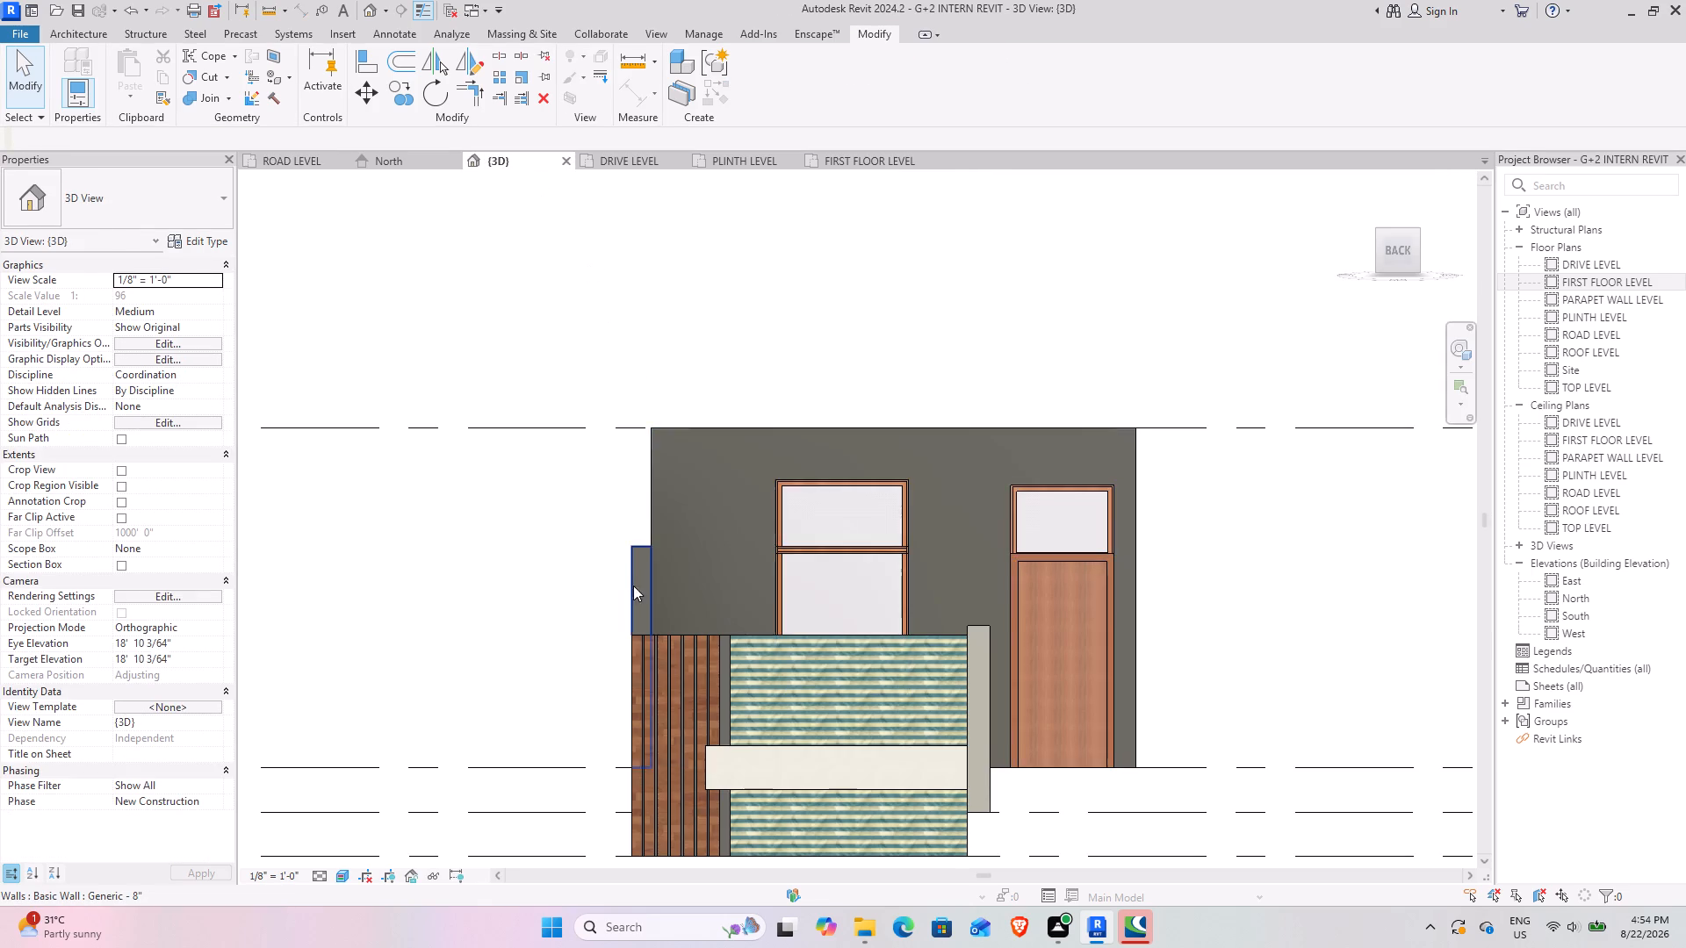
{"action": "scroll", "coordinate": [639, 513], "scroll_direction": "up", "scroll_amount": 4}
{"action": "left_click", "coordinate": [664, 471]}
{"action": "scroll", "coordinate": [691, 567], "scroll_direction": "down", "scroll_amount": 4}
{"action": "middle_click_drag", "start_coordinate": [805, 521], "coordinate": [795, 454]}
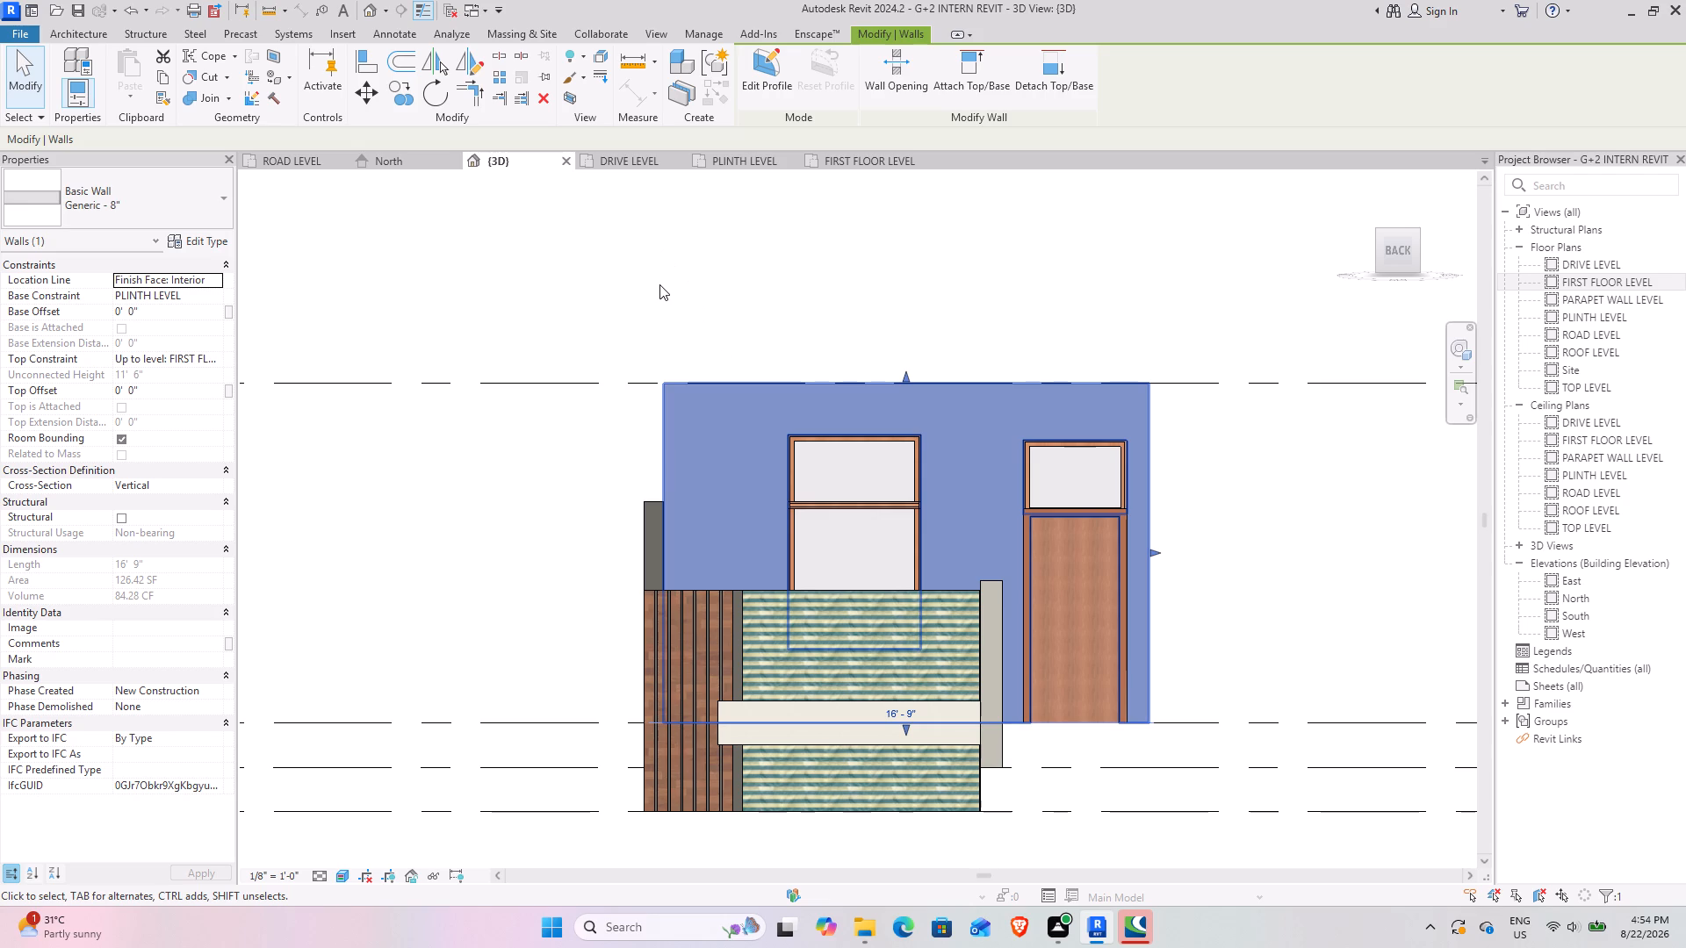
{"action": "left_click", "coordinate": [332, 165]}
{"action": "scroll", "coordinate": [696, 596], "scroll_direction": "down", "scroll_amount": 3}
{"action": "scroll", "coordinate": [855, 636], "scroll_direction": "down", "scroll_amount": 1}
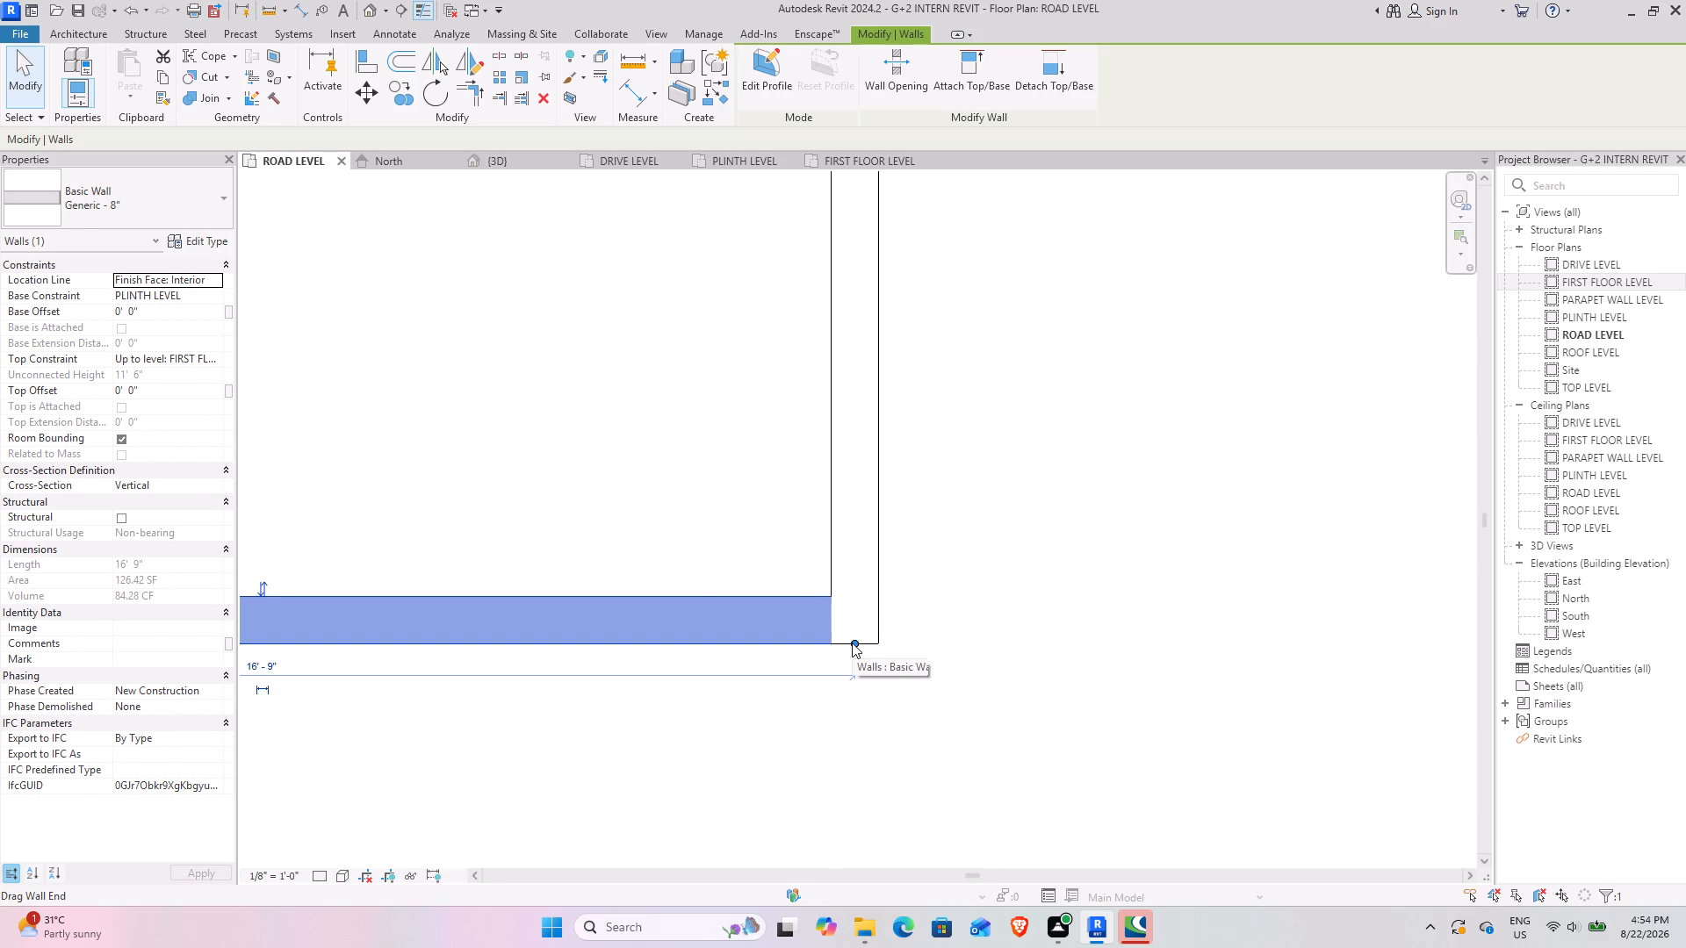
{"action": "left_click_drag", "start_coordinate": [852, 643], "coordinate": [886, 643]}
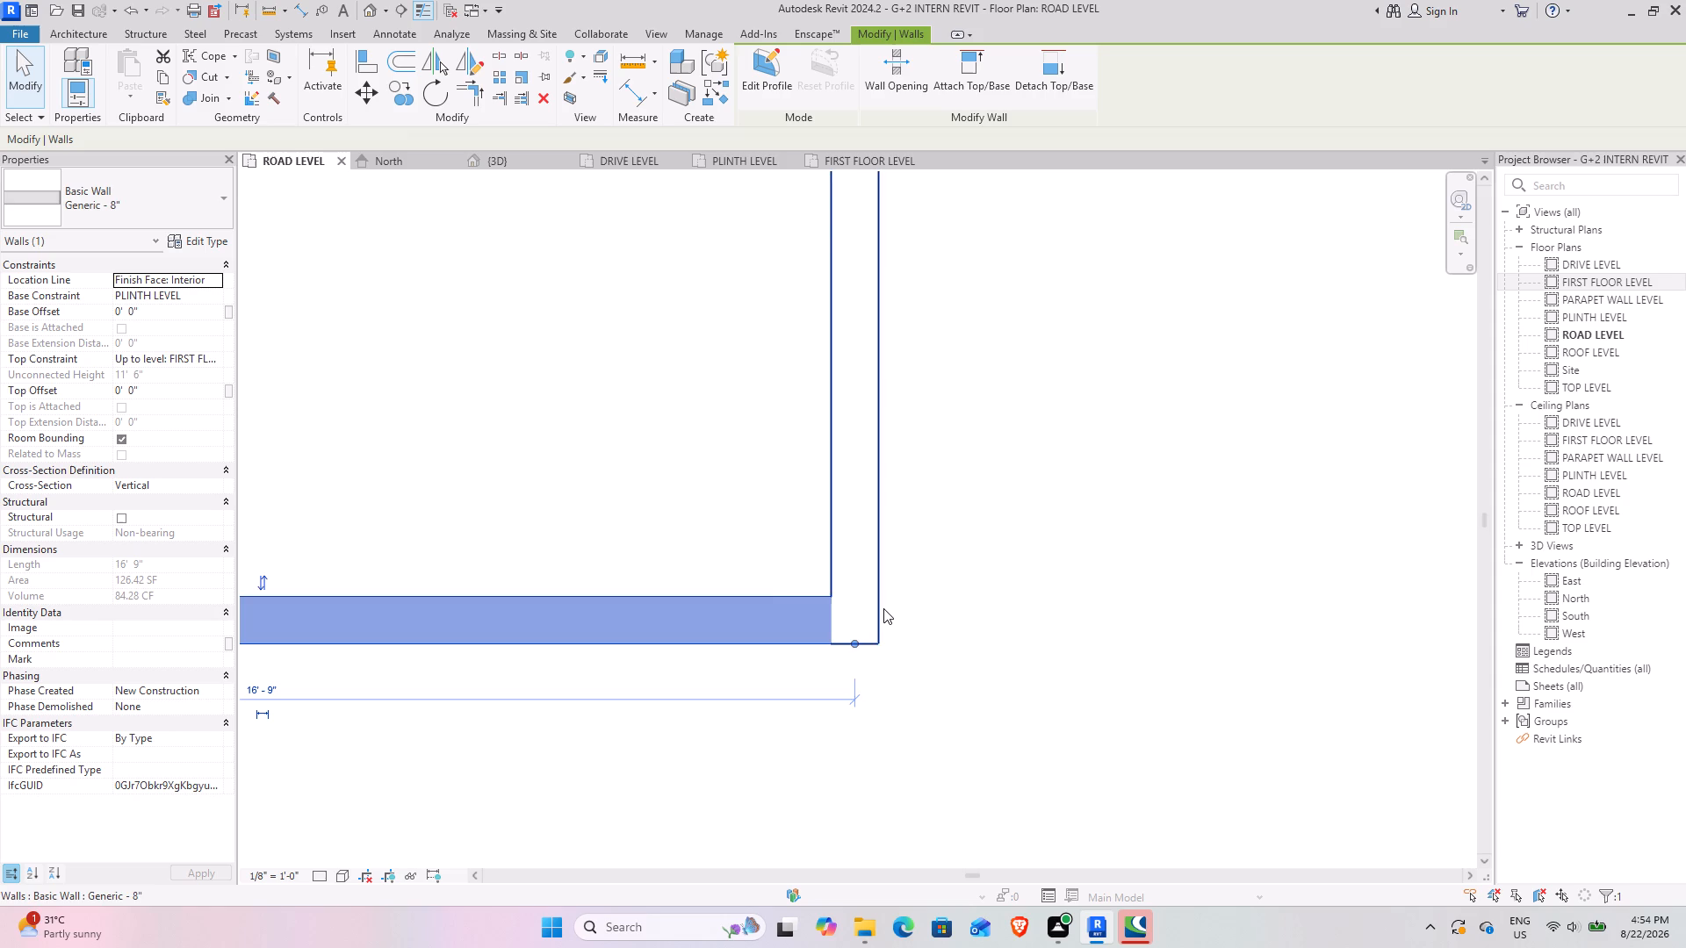
Pull the door and window wall's end past the side wall, bring it back flush with that wall's outer face at 17' 1" long, and check it in 3D.
{"action": "left_click", "coordinate": [883, 608]}
{"action": "scroll", "coordinate": [847, 608], "scroll_direction": "down", "scroll_amount": 3}
{"action": "scroll", "coordinate": [840, 604], "scroll_direction": "up", "scroll_amount": 4}
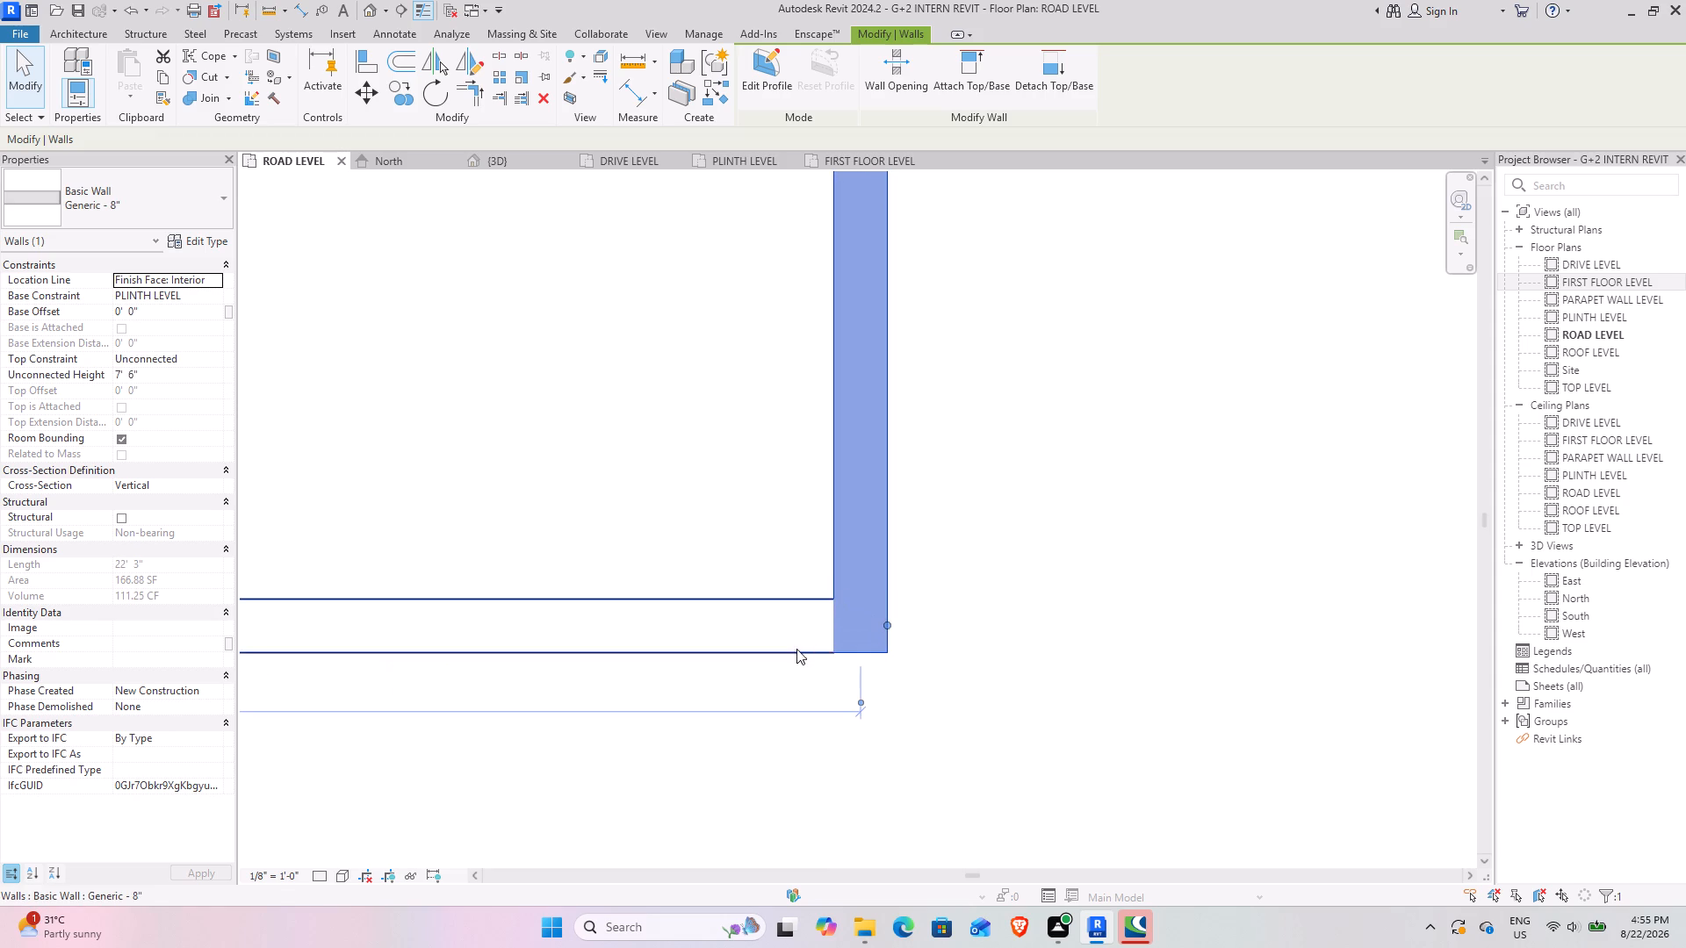
{"action": "left_click", "coordinate": [806, 606]}
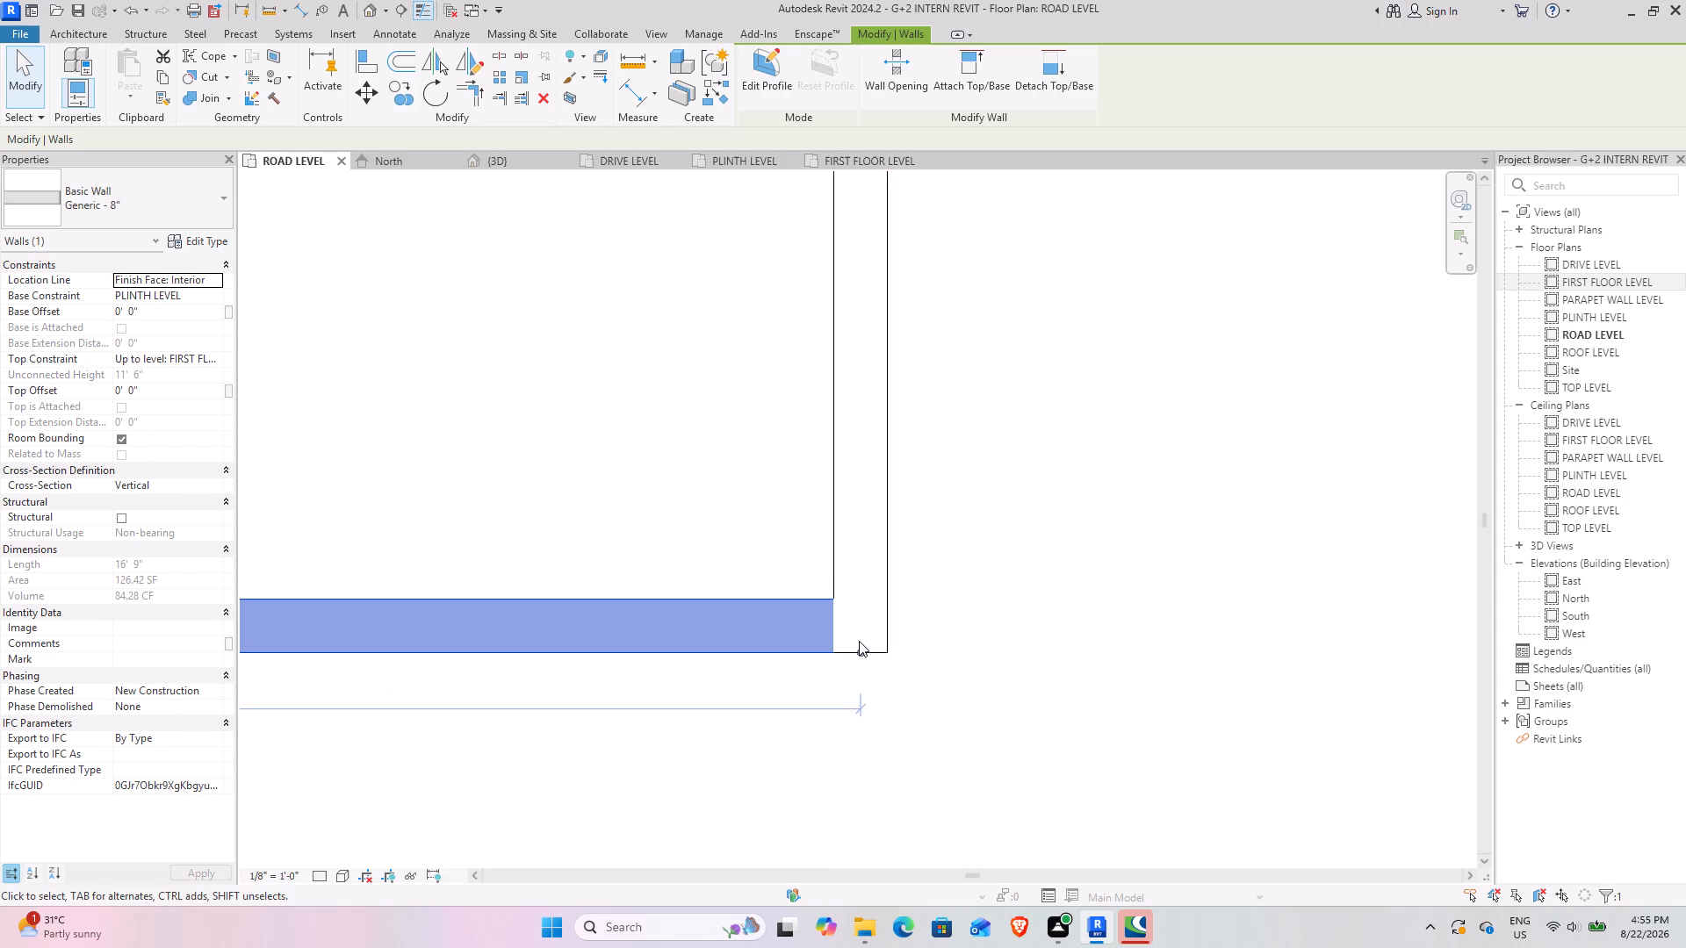
{"action": "left_click_drag", "start_coordinate": [858, 650], "coordinate": [949, 650]}
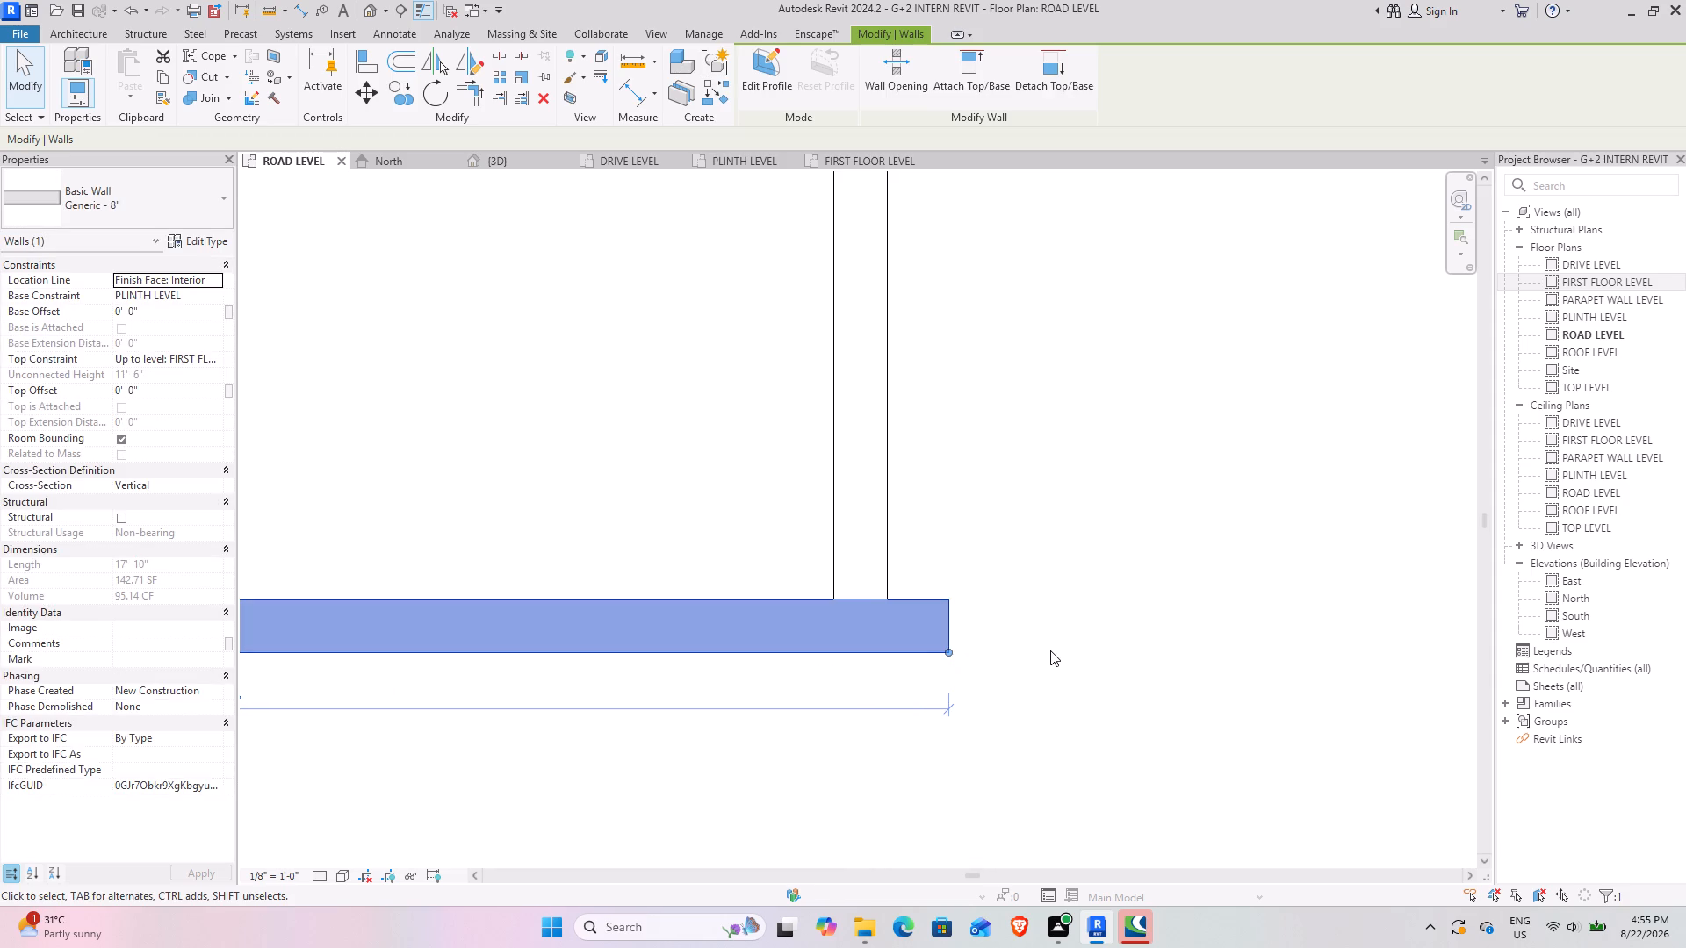
{"action": "left_click", "coordinate": [1050, 650]}
{"action": "left_click", "coordinate": [947, 600]}
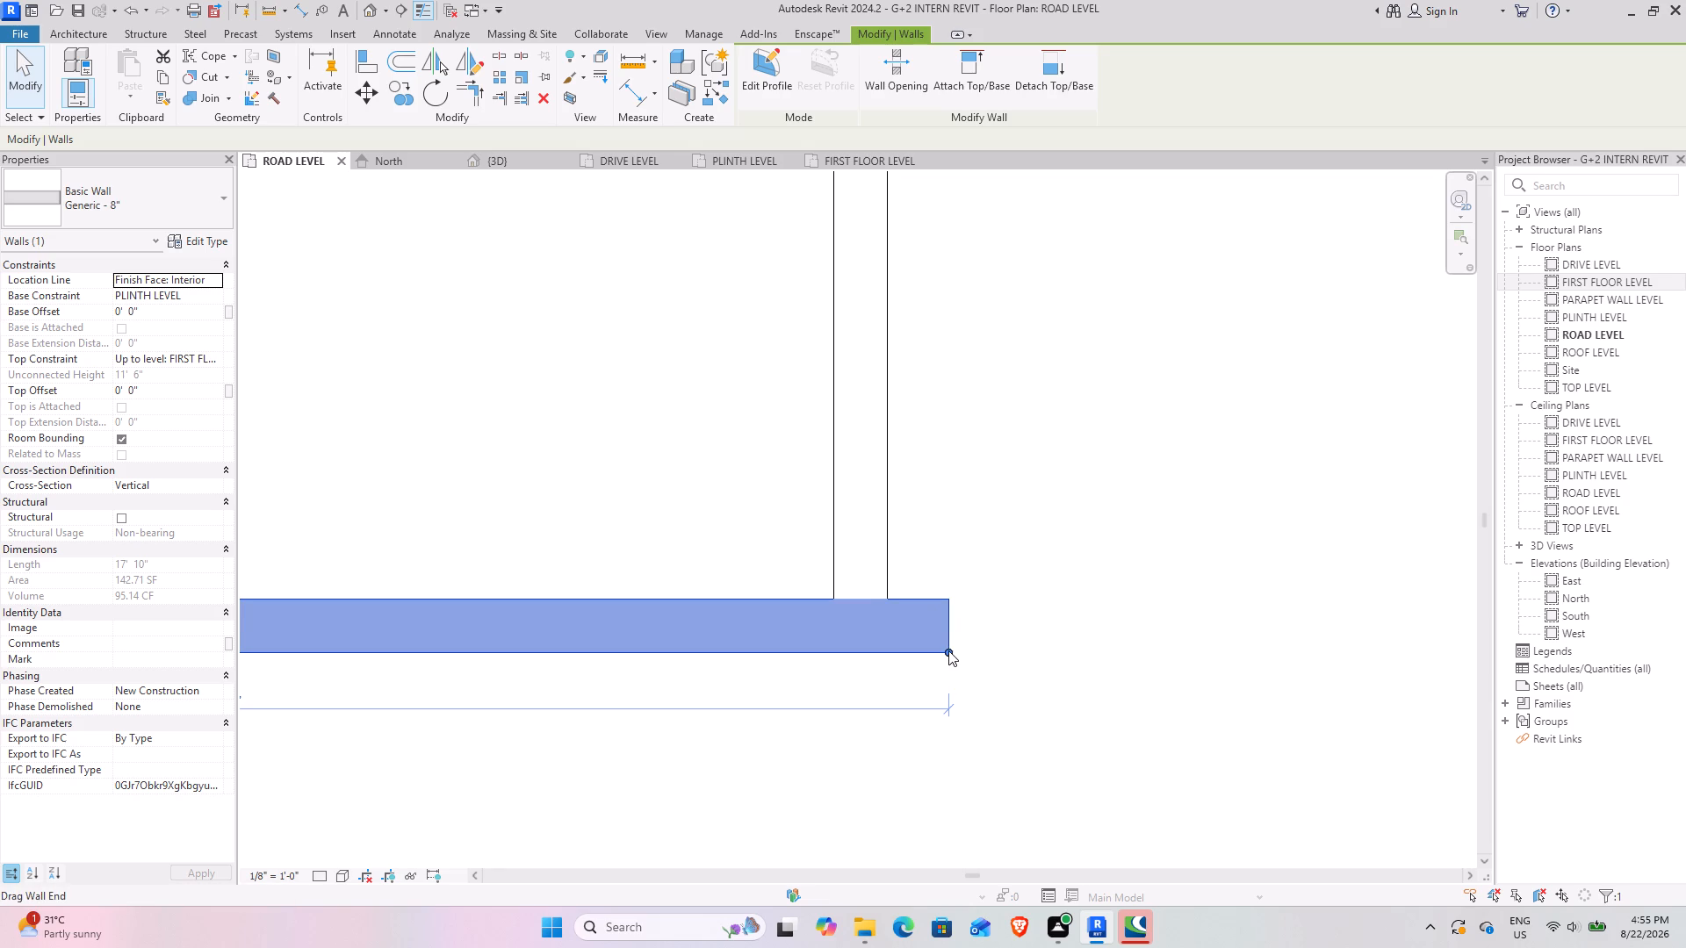
{"action": "left_click_drag", "start_coordinate": [948, 650], "coordinate": [890, 645]}
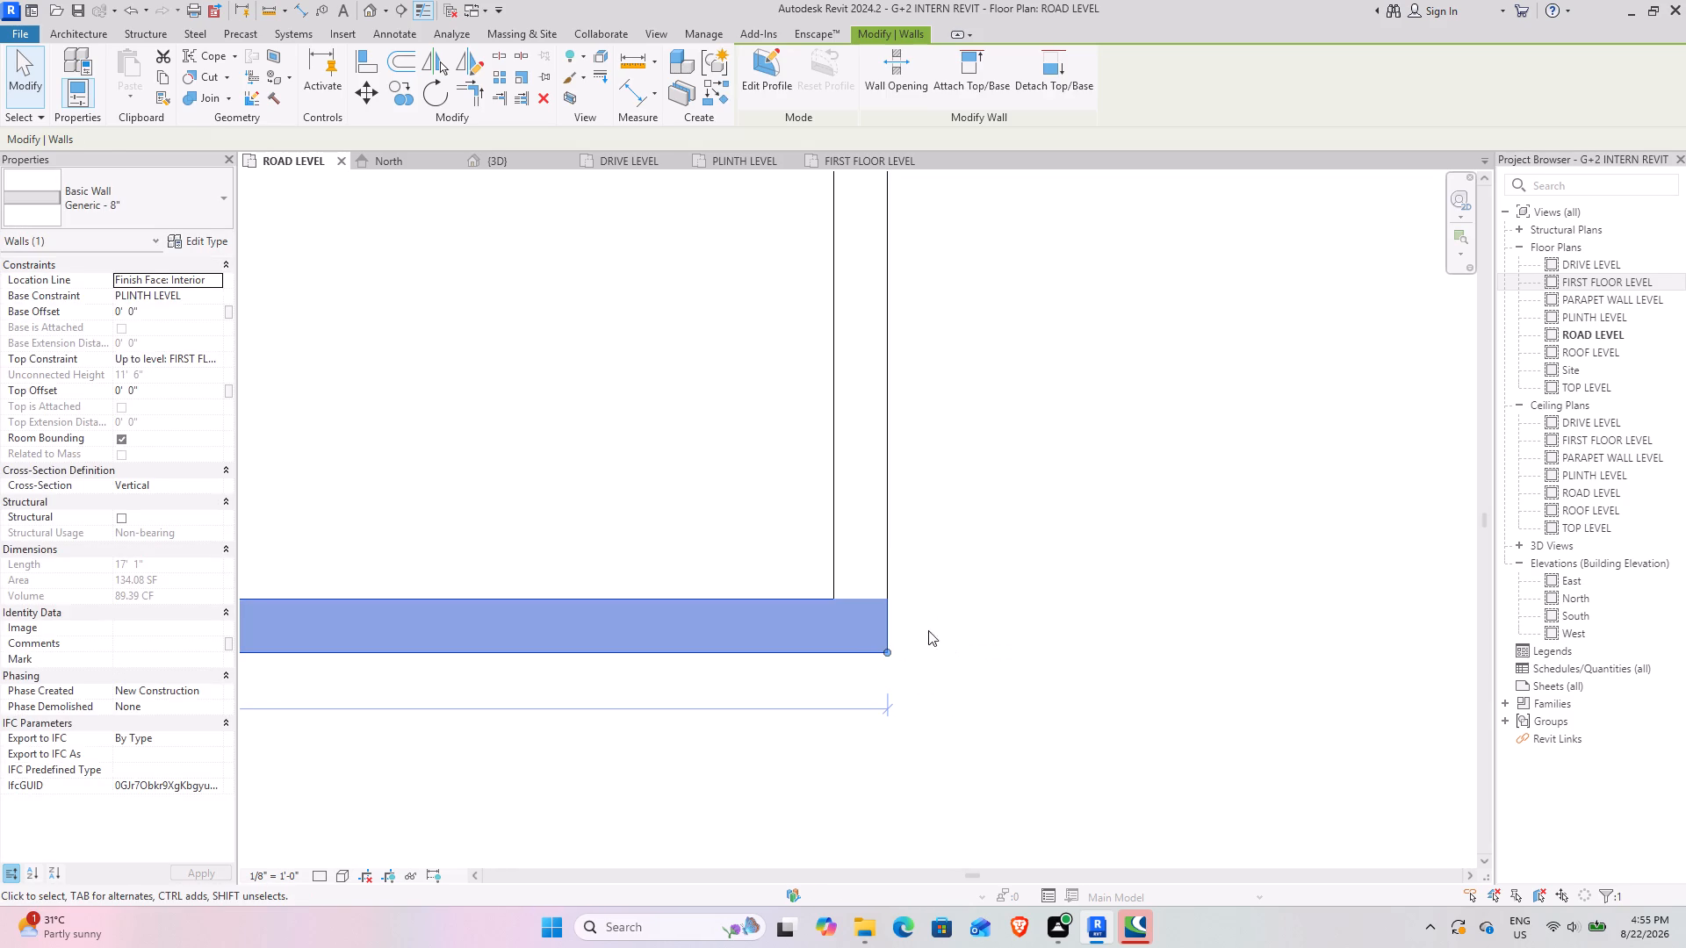
{"action": "left_click", "coordinate": [501, 164]}
{"action": "left_click", "coordinate": [457, 500]}
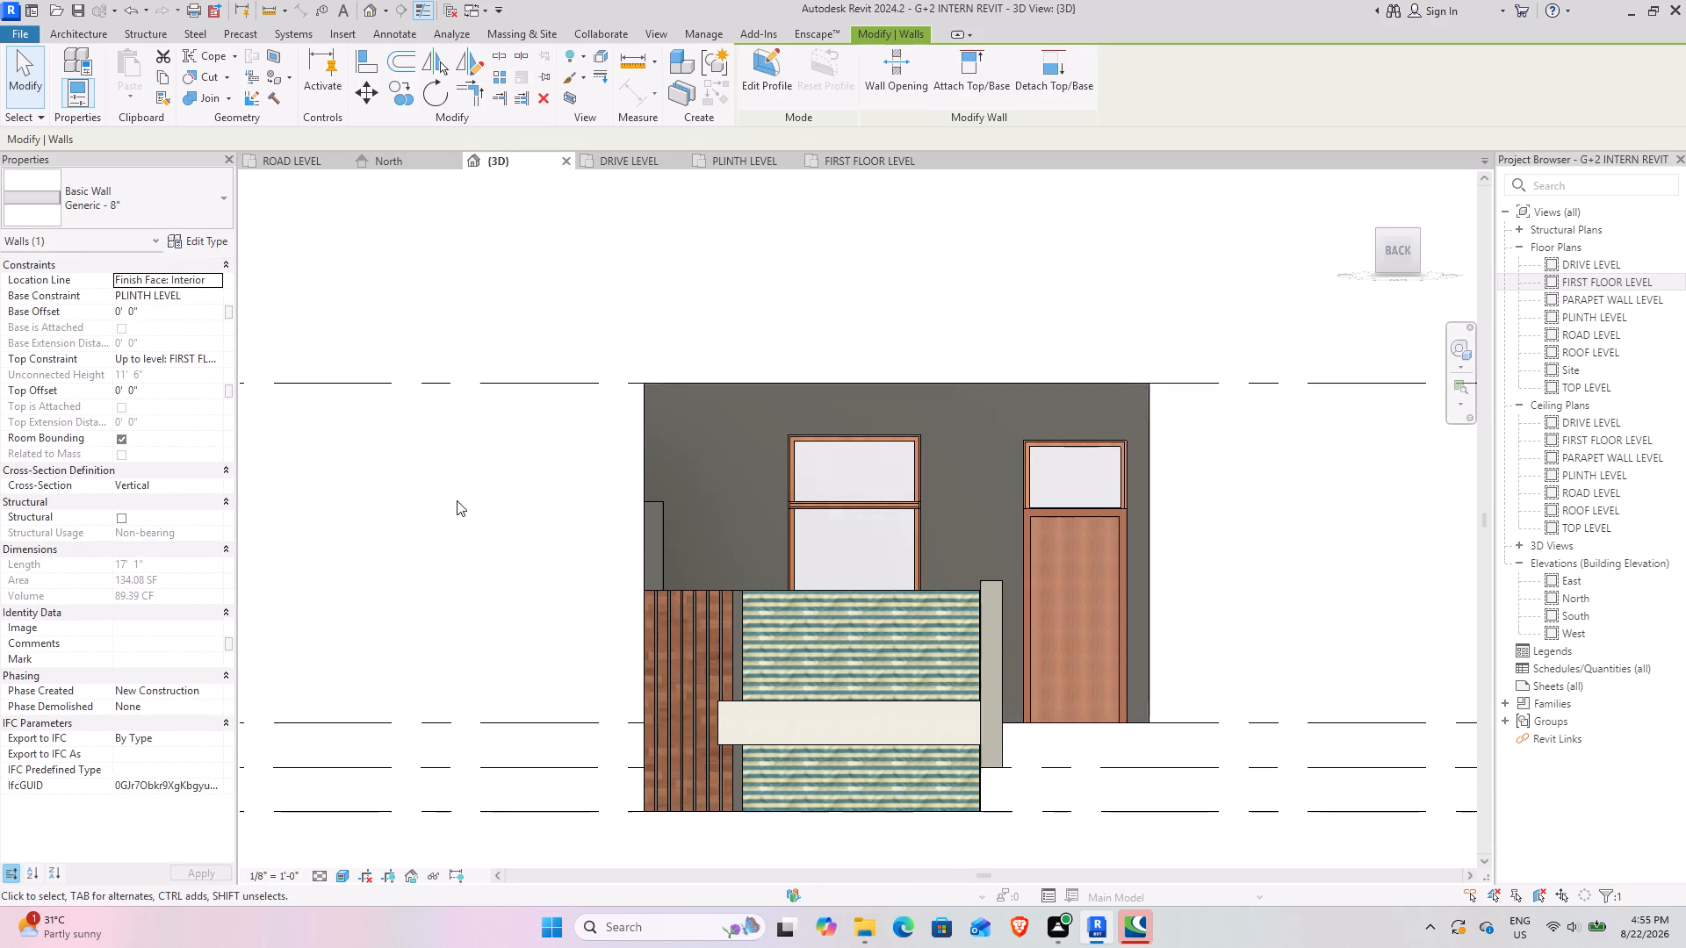
Create an in-place model in the Generic Models family category.
{"action": "left_click", "coordinate": [82, 33]}
{"action": "left_click", "coordinate": [200, 100]}
{"action": "left_click", "coordinate": [249, 173]}
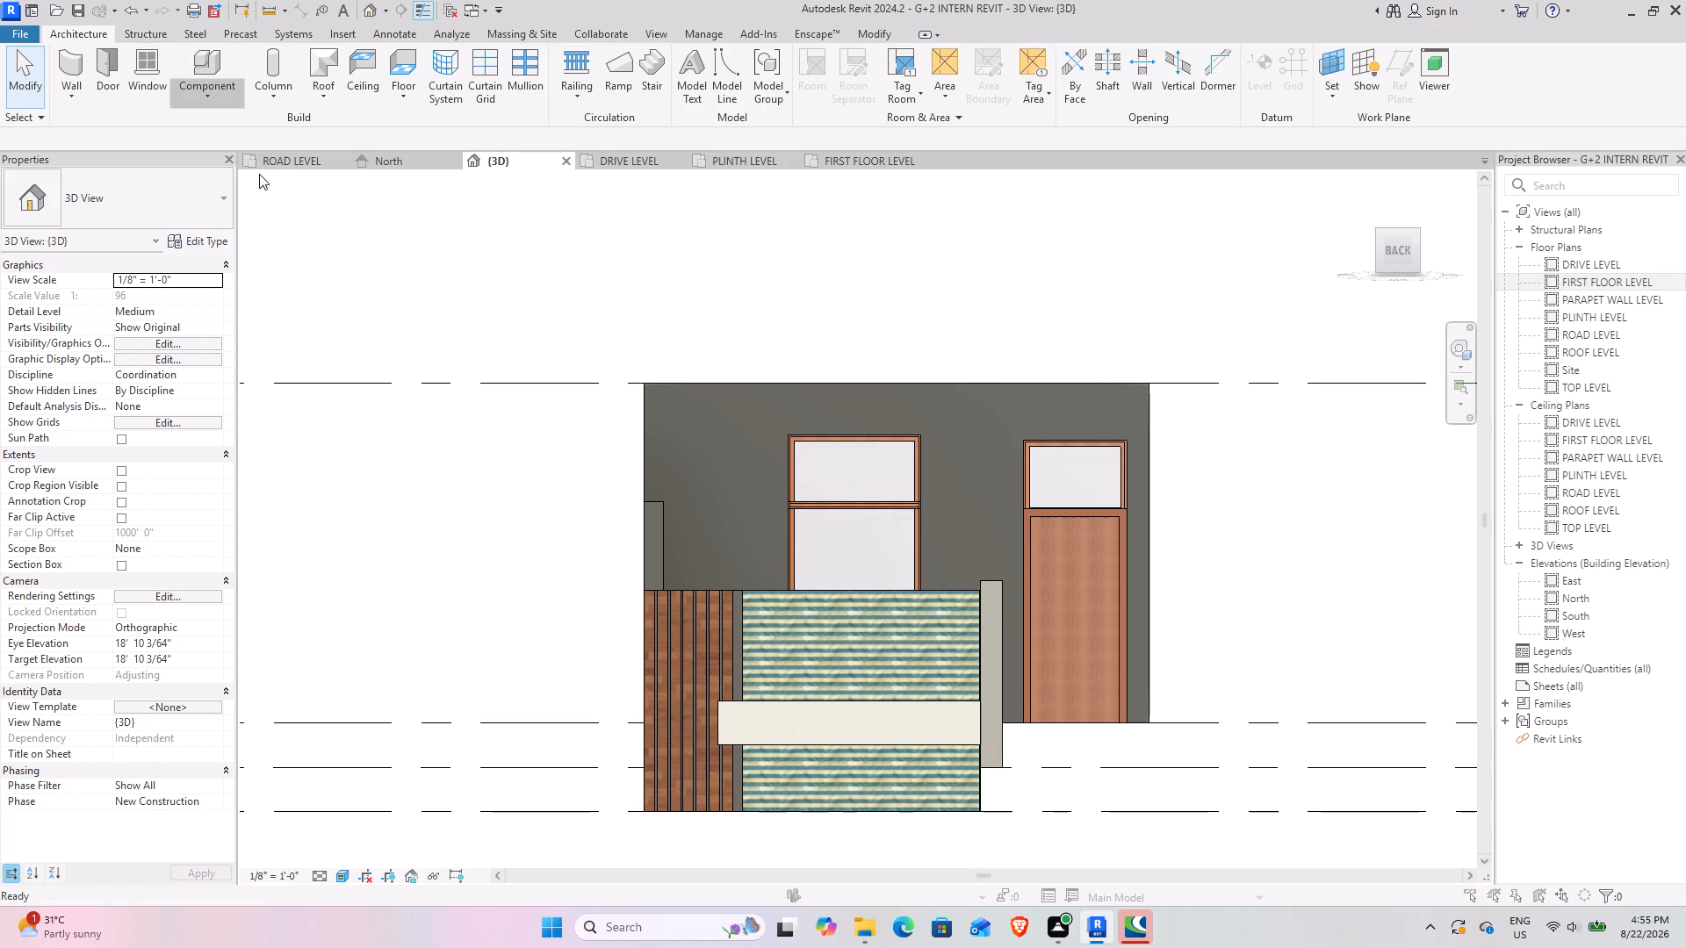
{"action": "left_click", "coordinate": [762, 405]}
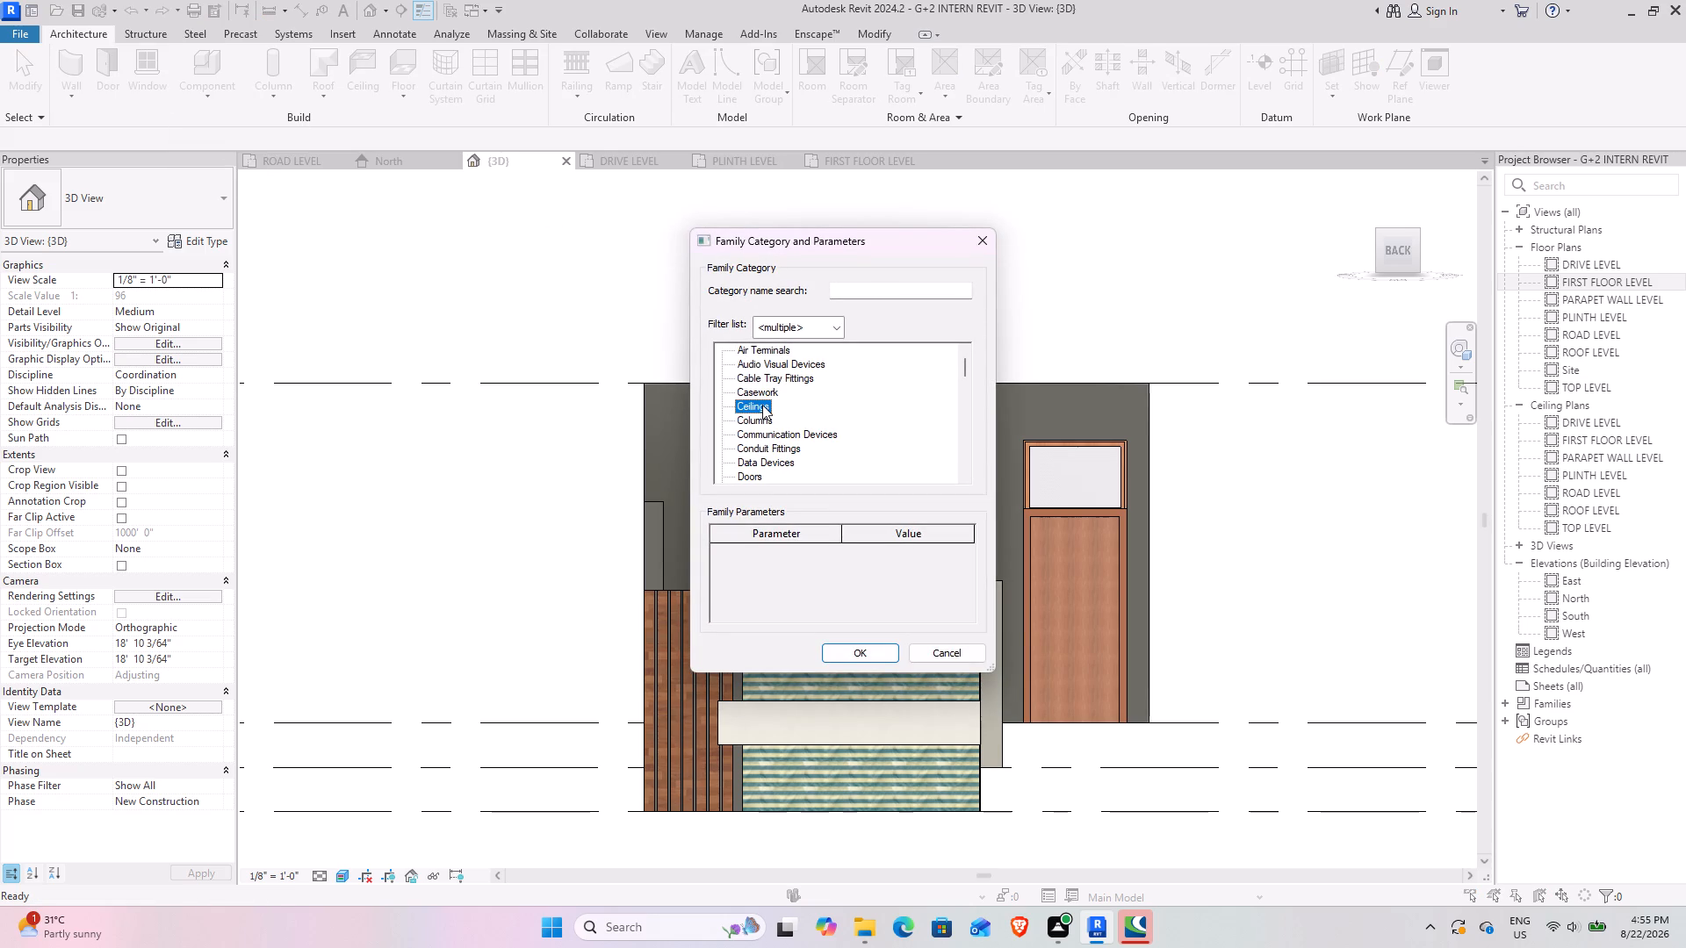
{"action": "key", "text": "g"}
{"action": "left_click", "coordinate": [861, 645]}
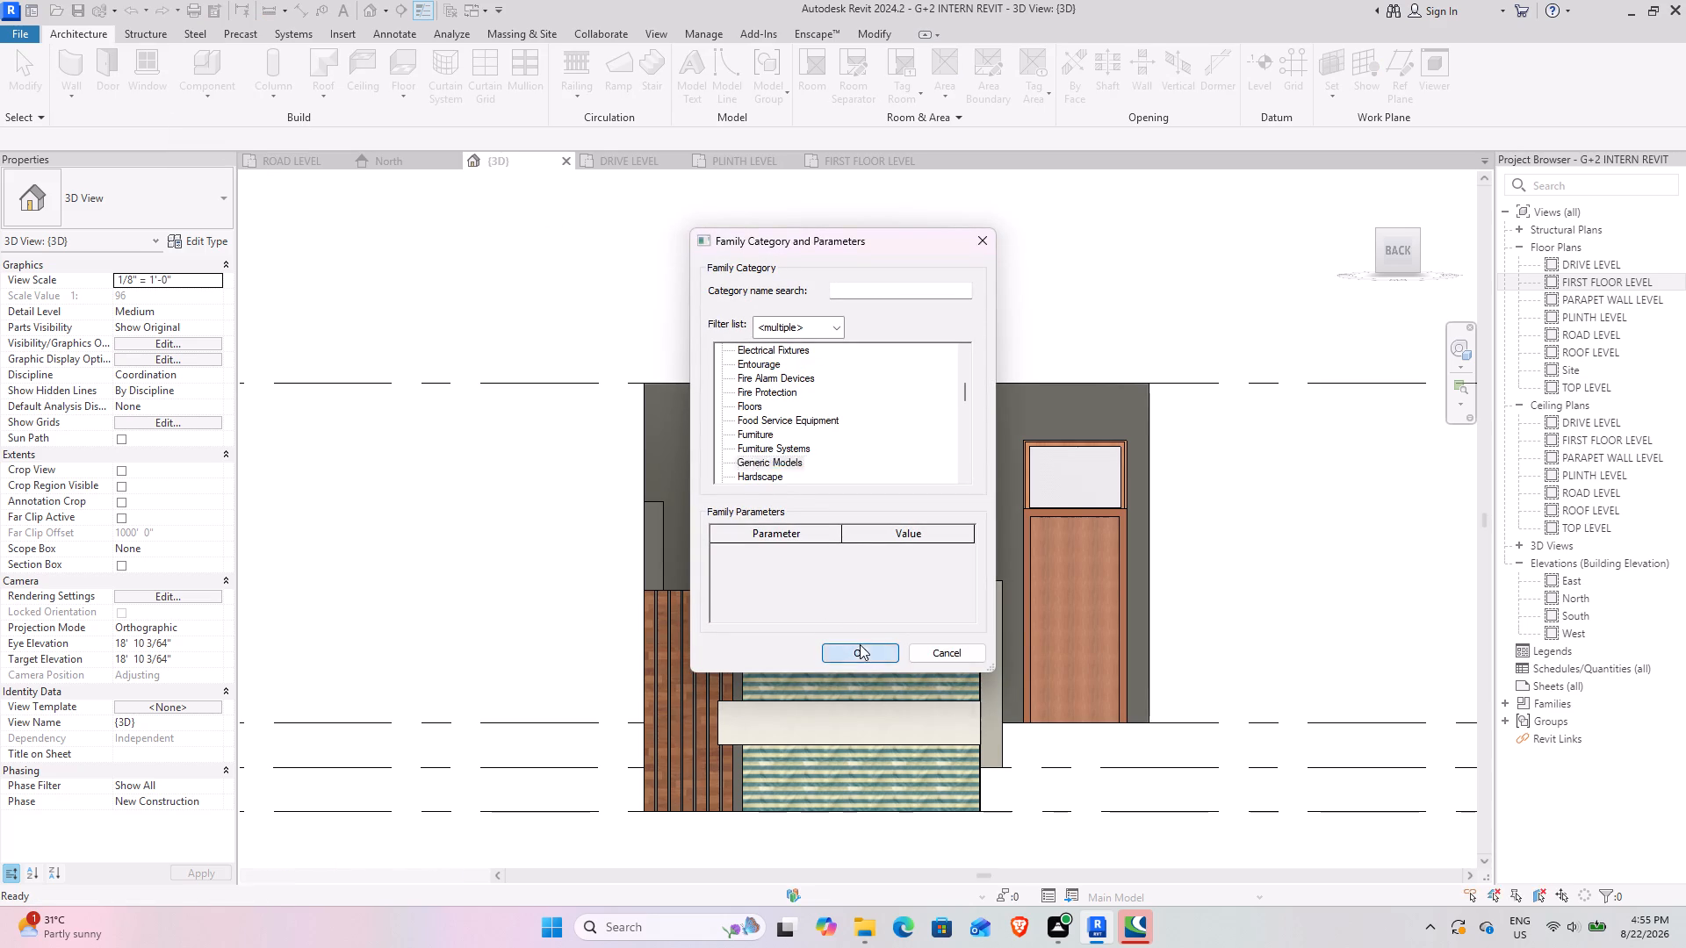
{"action": "left_click", "coordinate": [839, 505]}
{"action": "left_click", "coordinate": [839, 485]}
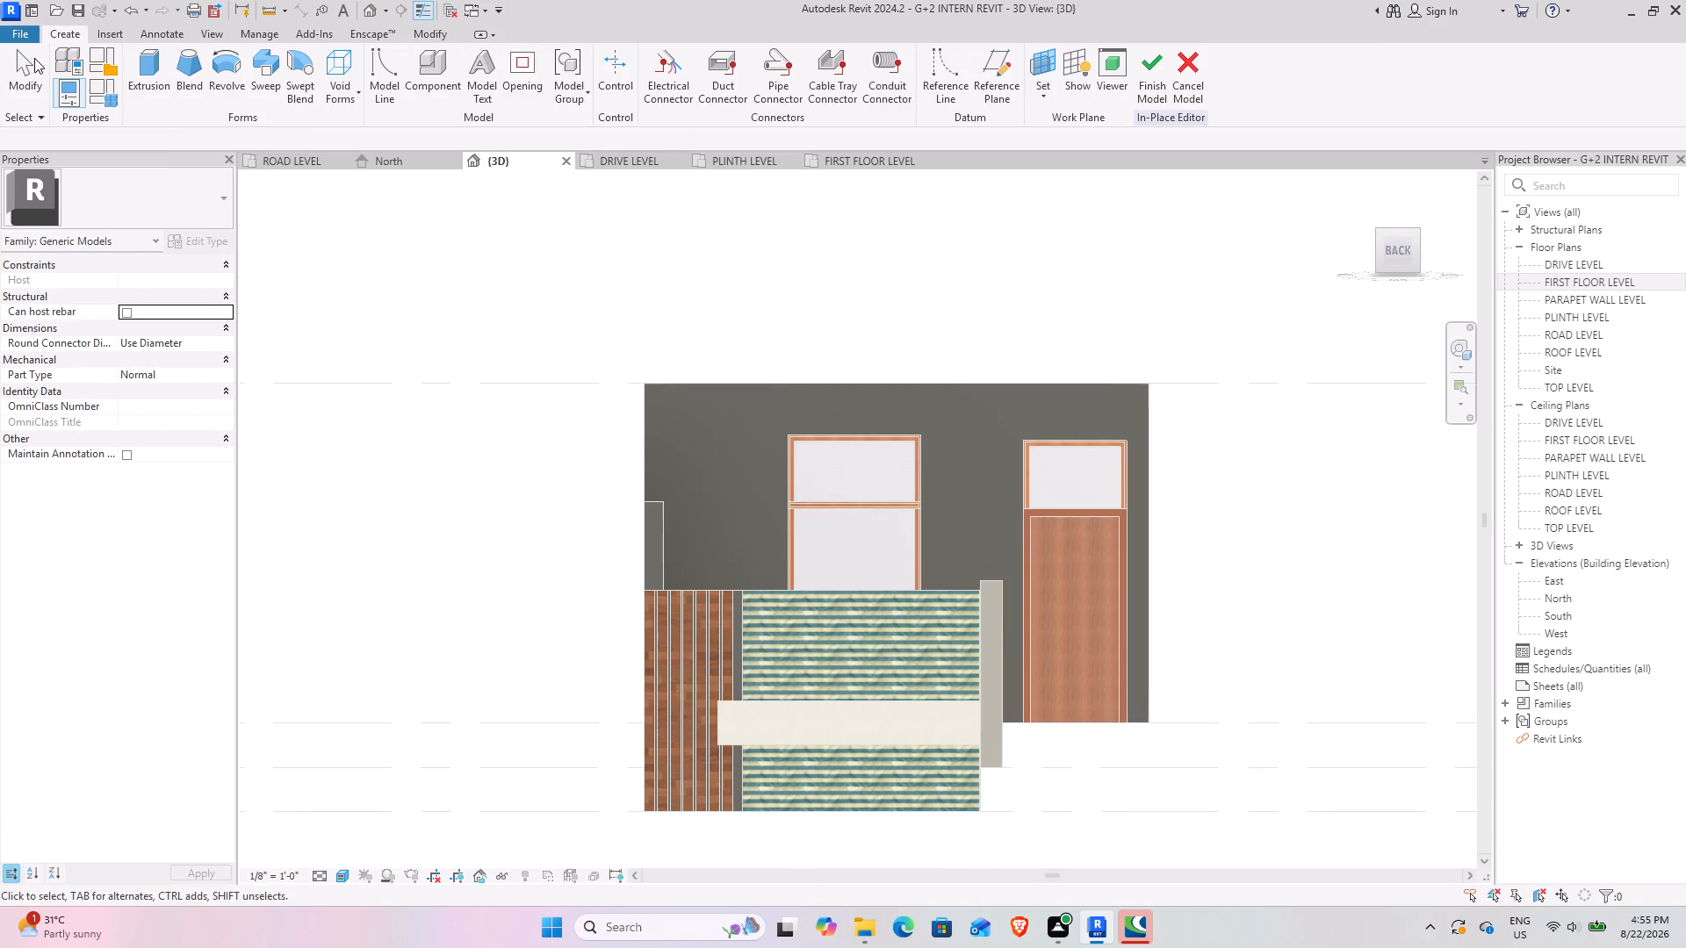
Start an extrusion and set its work plane by picking the back face of the door and window wall.
{"action": "left_click", "coordinate": [165, 61]}
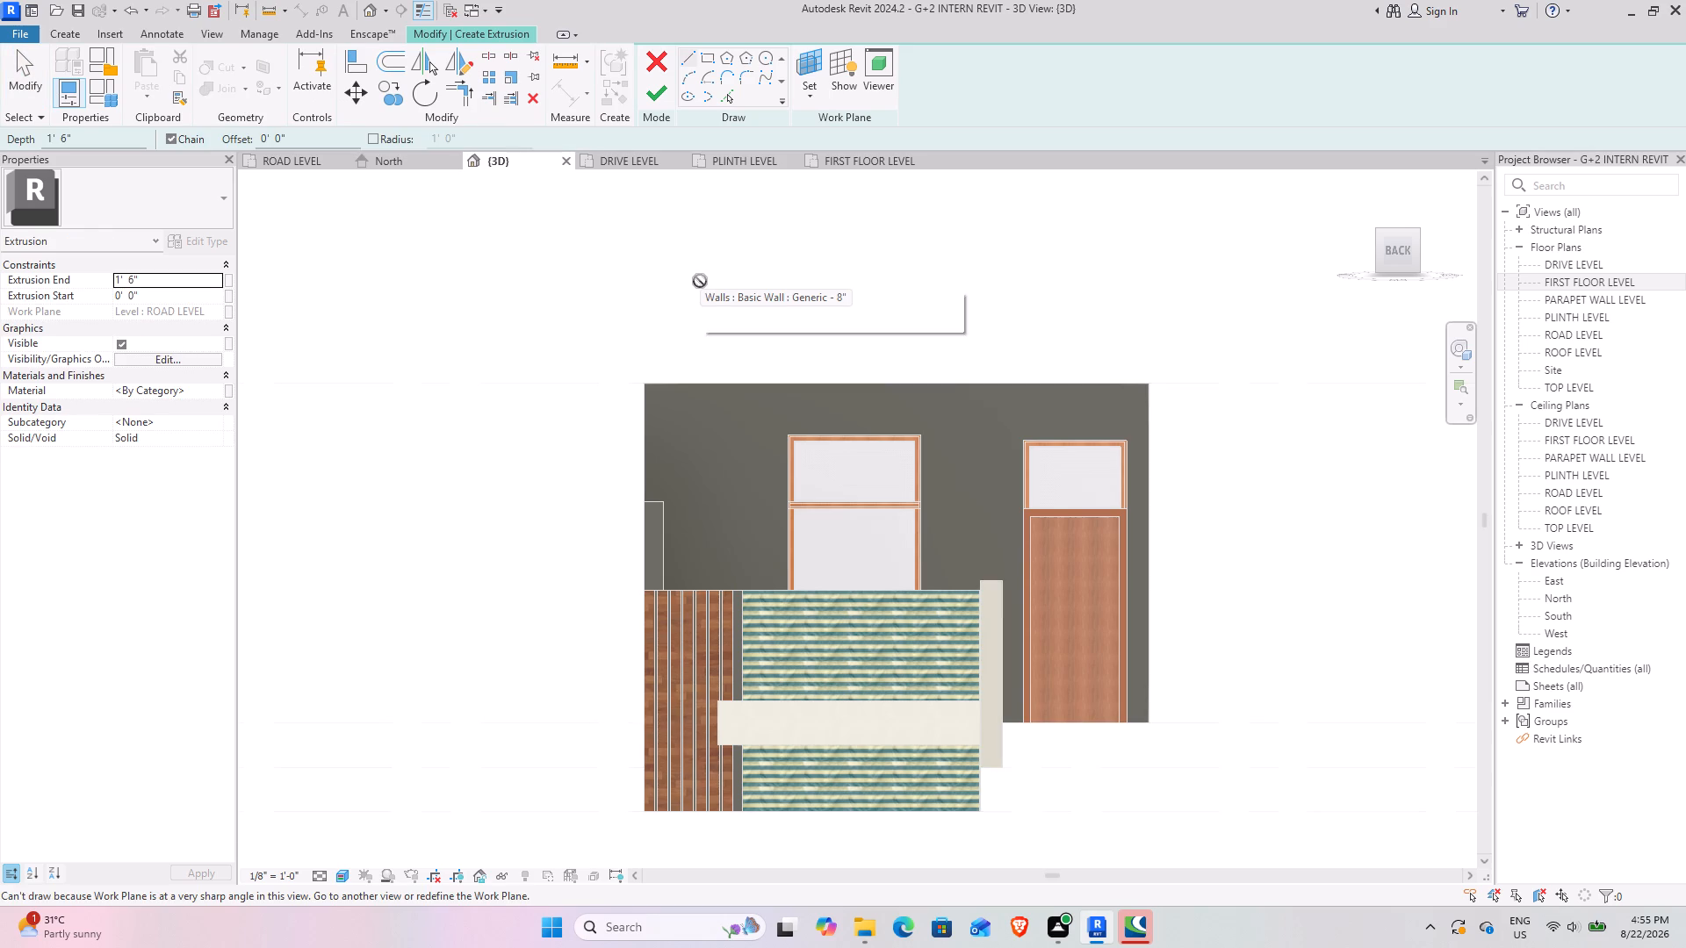
{"action": "left_click", "coordinate": [701, 58]}
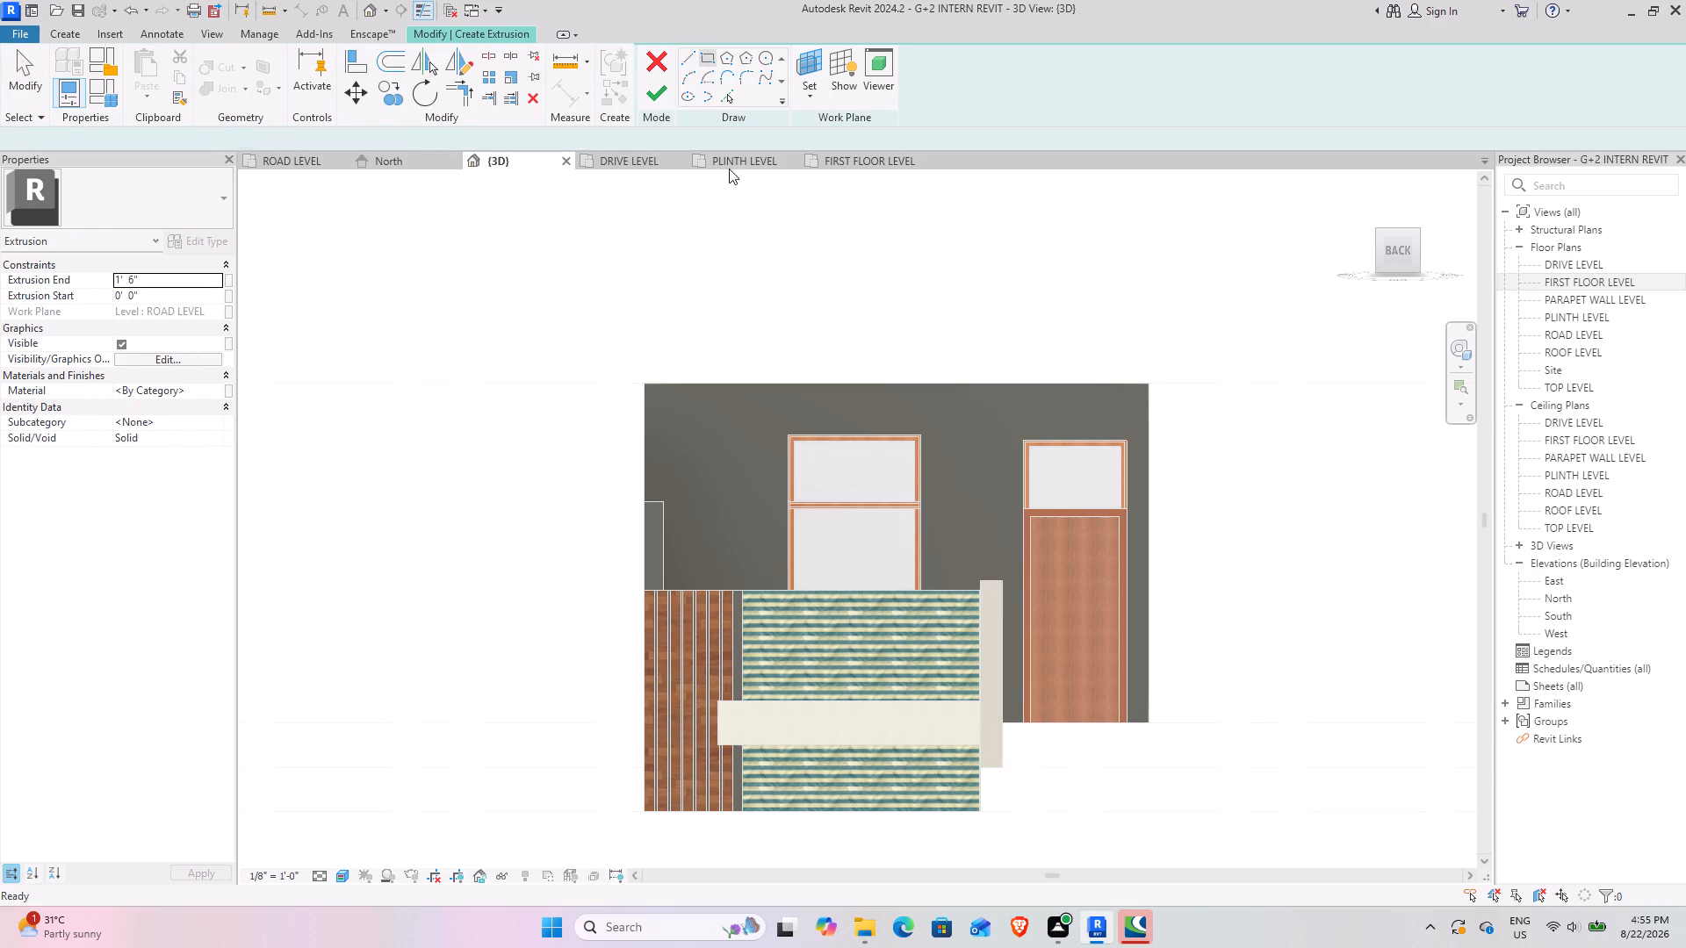
{"action": "scroll", "coordinate": [652, 369], "scroll_direction": "up", "scroll_amount": 4}
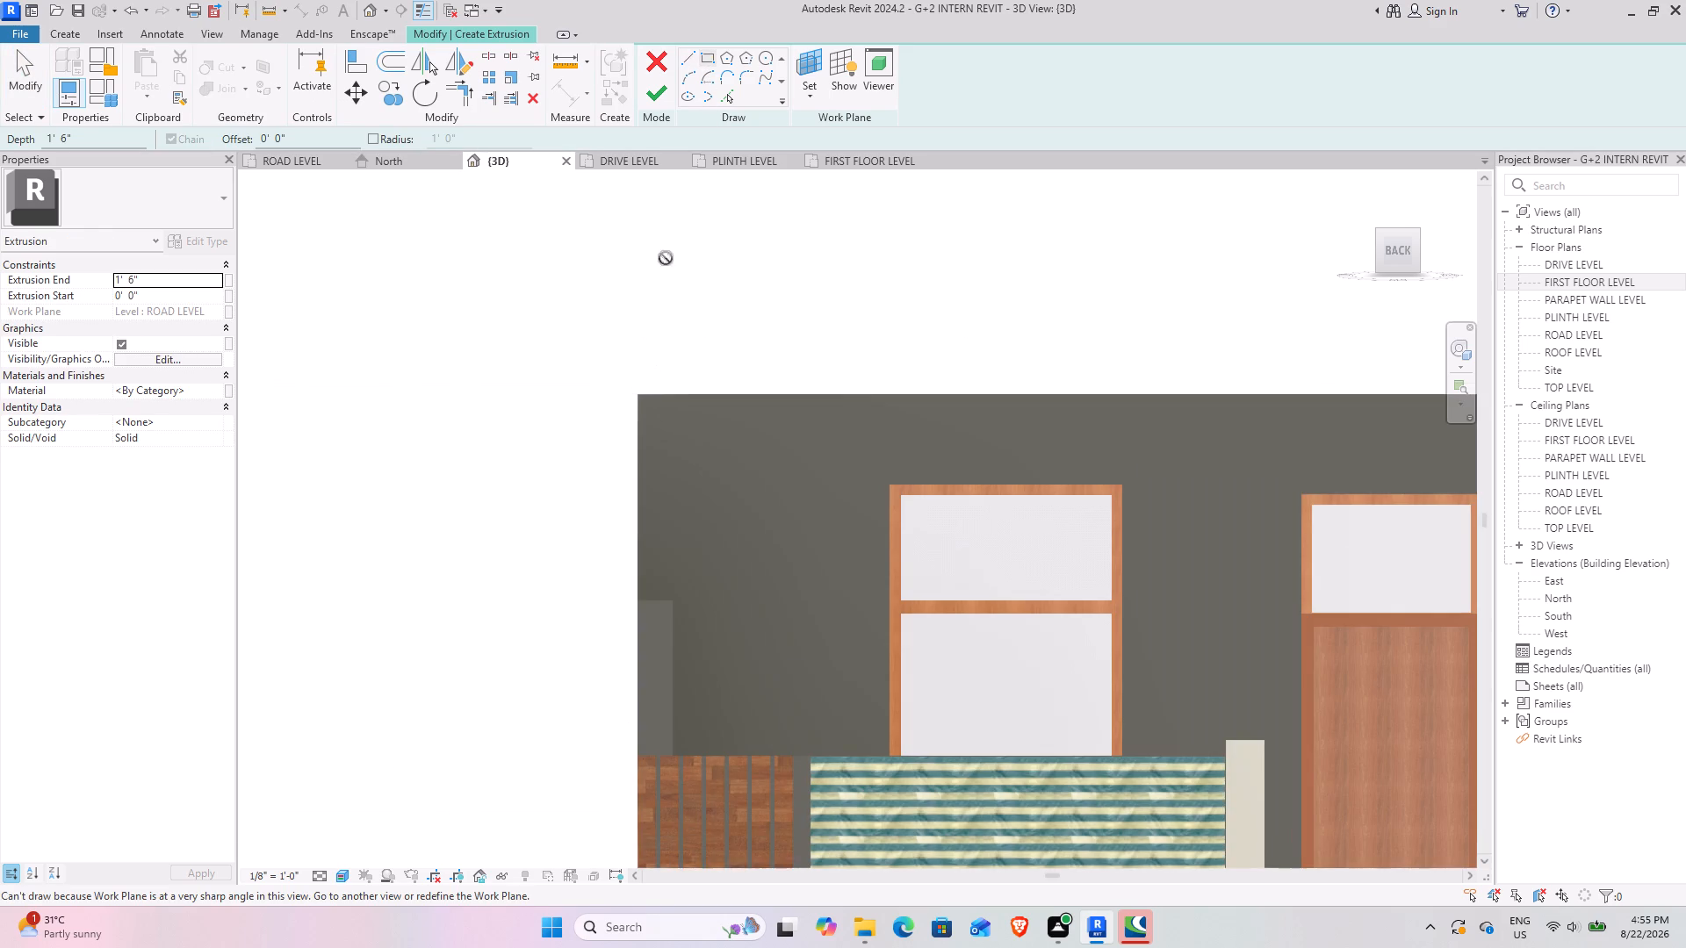
{"action": "left_click", "coordinate": [709, 51]}
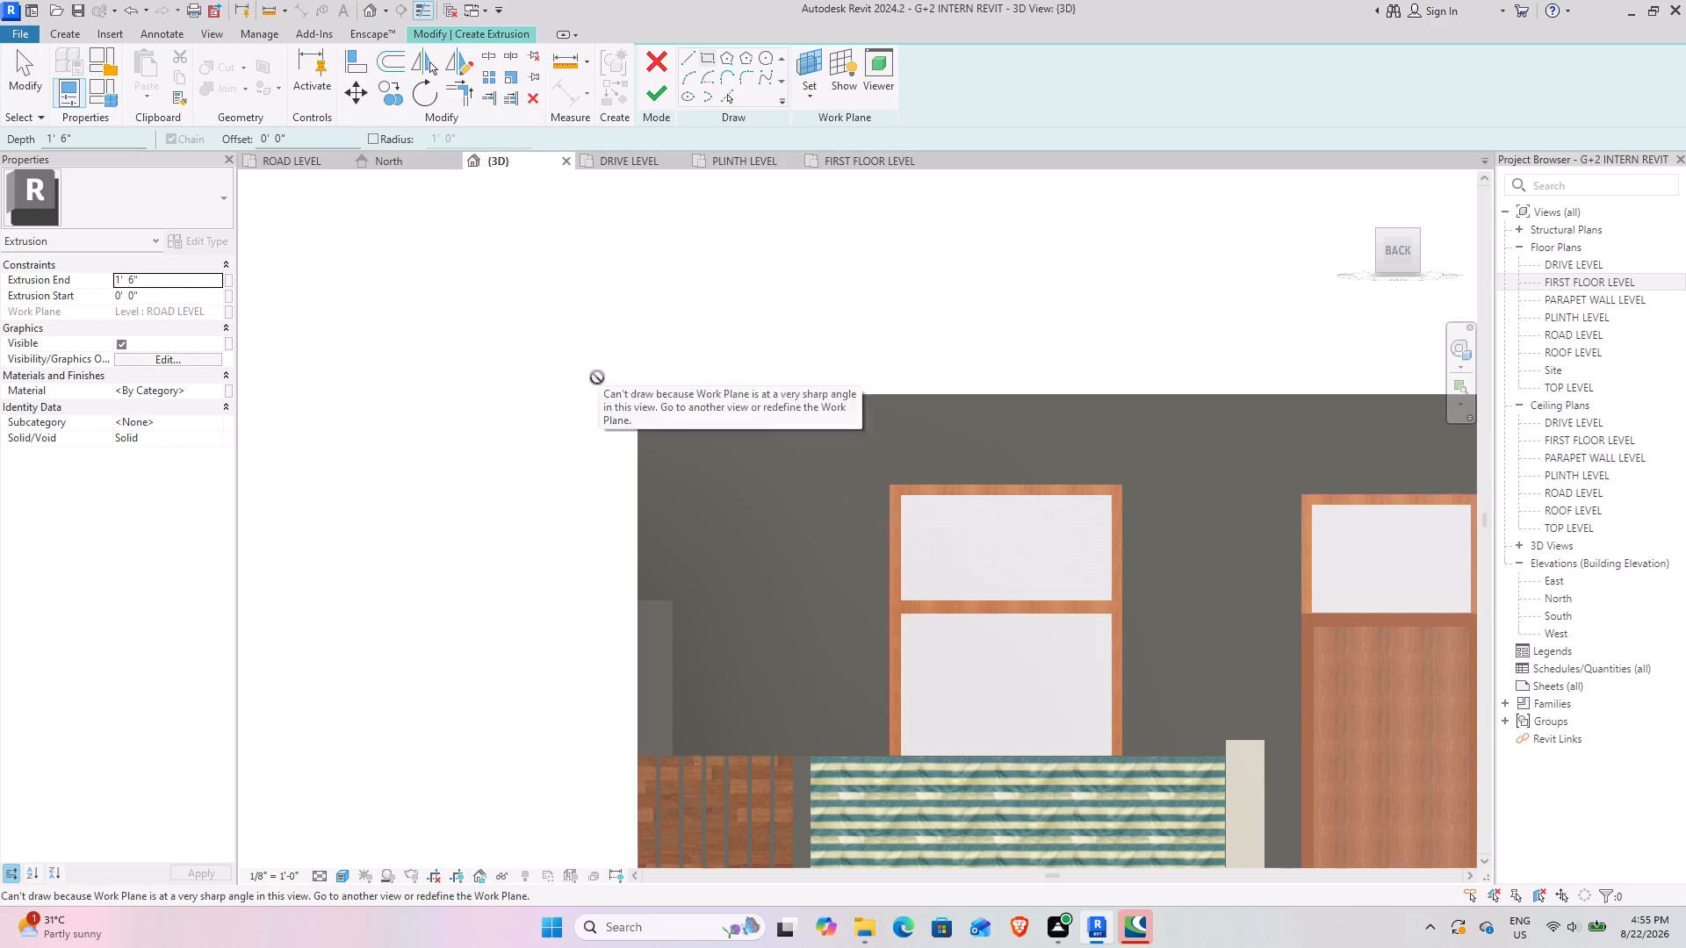
{"action": "left_click", "coordinate": [811, 95]}
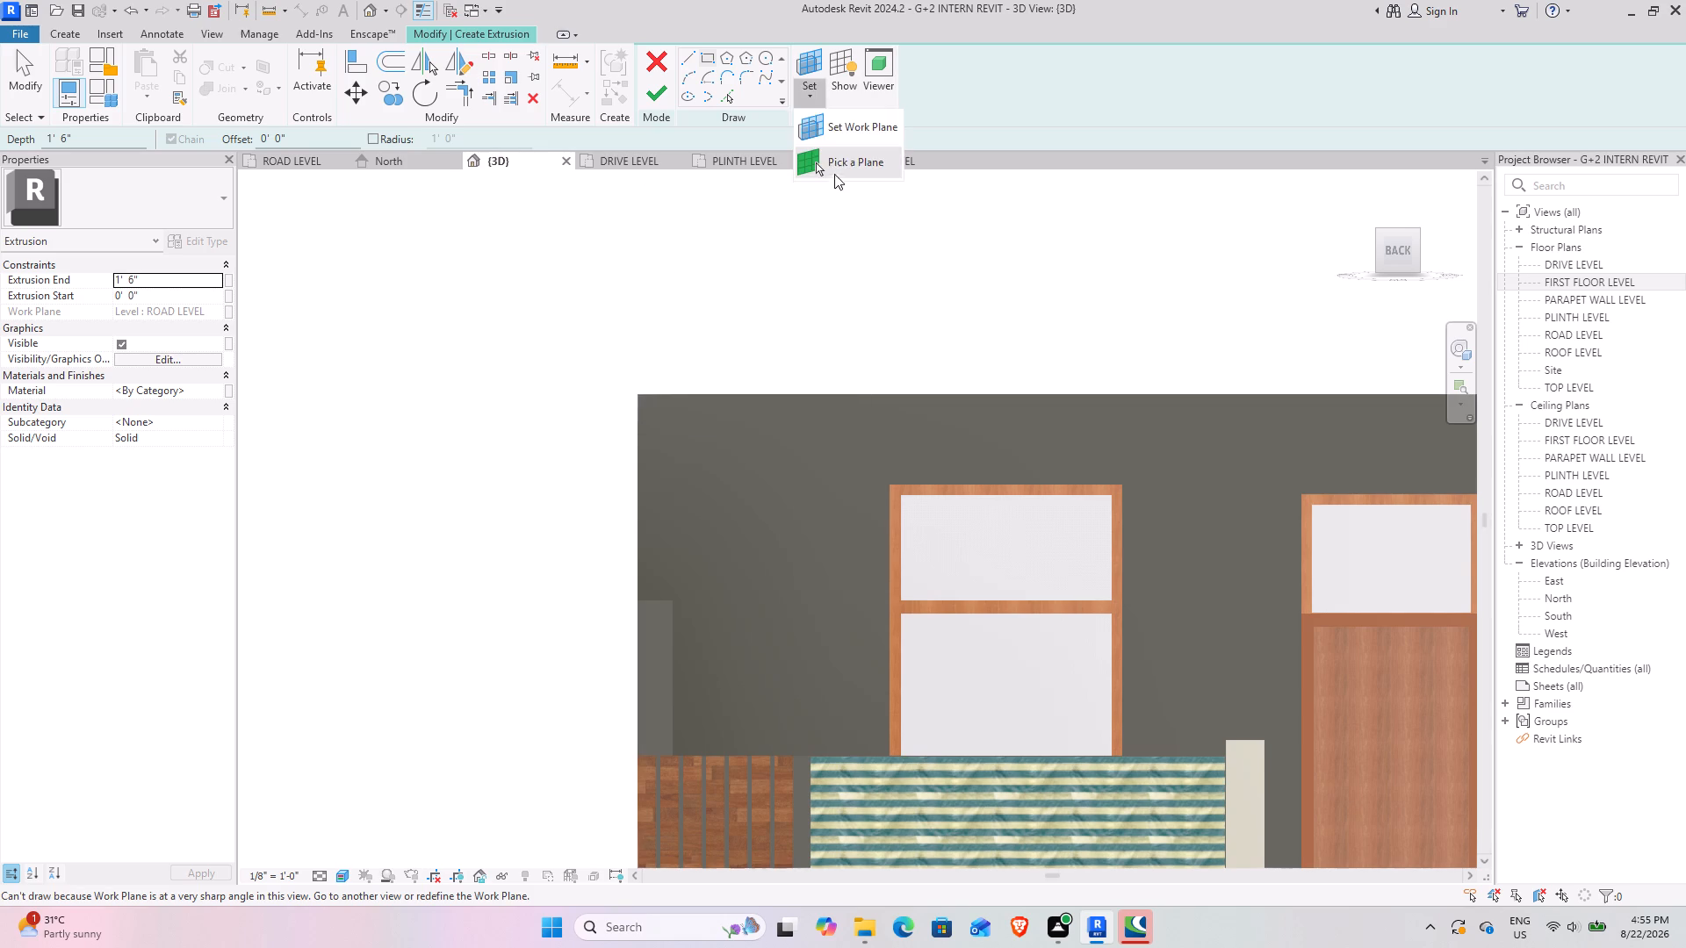
{"action": "left_click", "coordinate": [836, 177]}
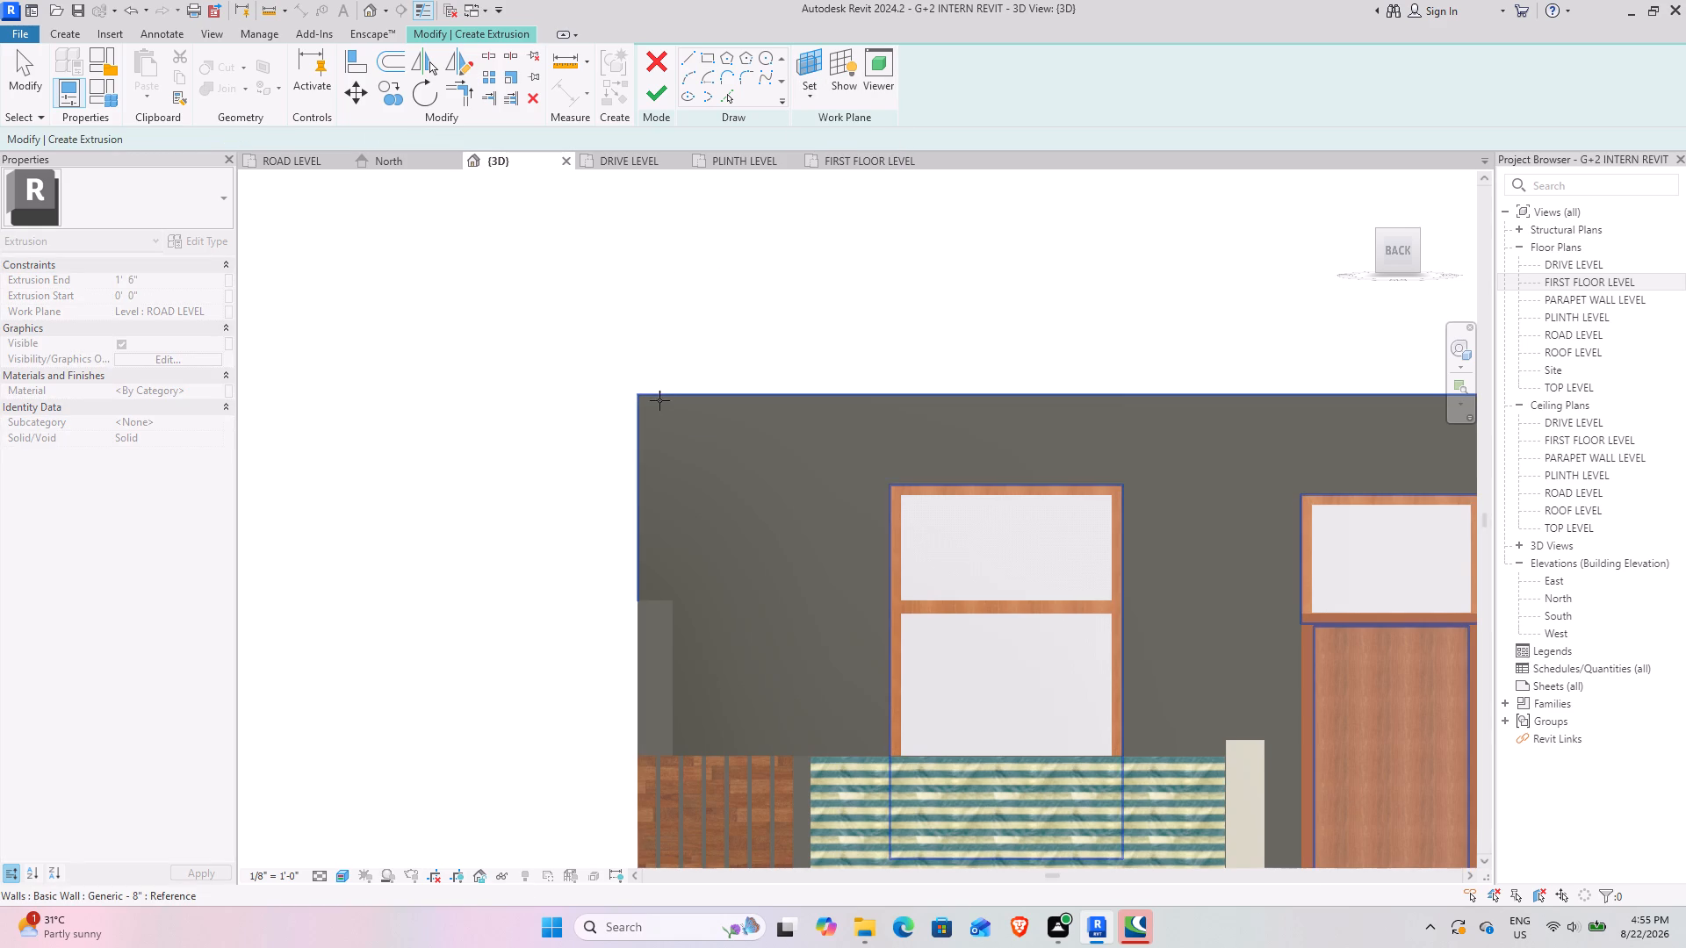
{"action": "left_click", "coordinate": [659, 400]}
Sketch a rectangular extrusion profile rising from the top corner of the door and window wall, along its top edge.
{"action": "left_click", "coordinate": [713, 62]}
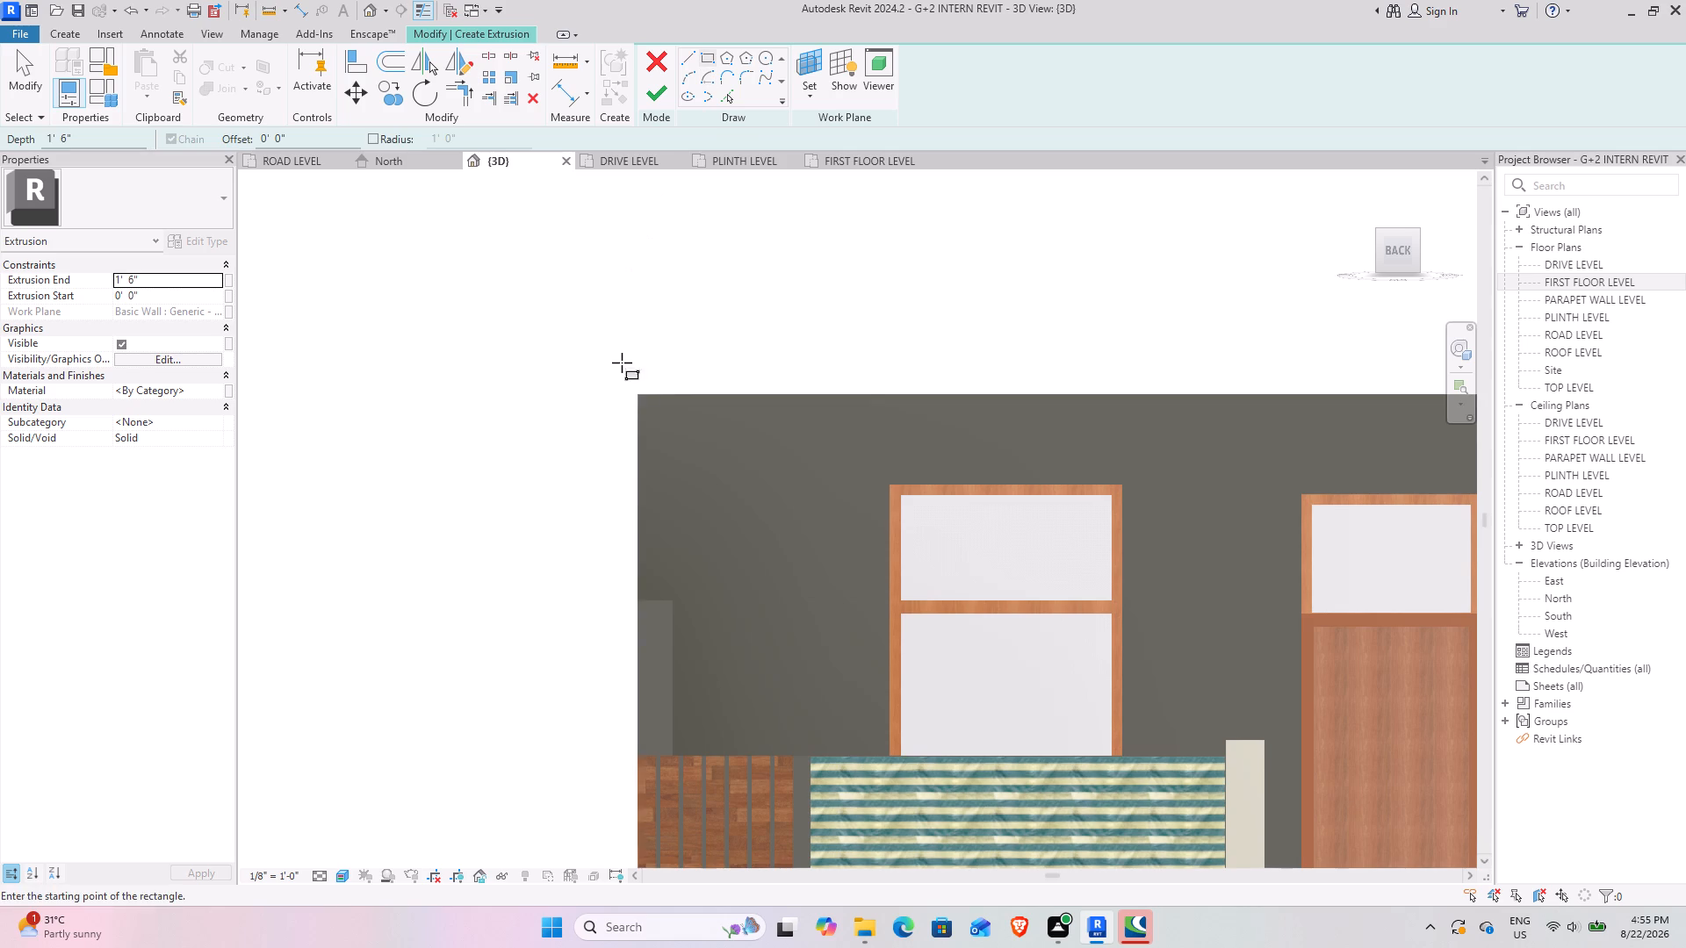
{"action": "left_click", "coordinate": [638, 394]}
{"action": "scroll", "coordinate": [991, 309], "scroll_direction": "down", "scroll_amount": 4}
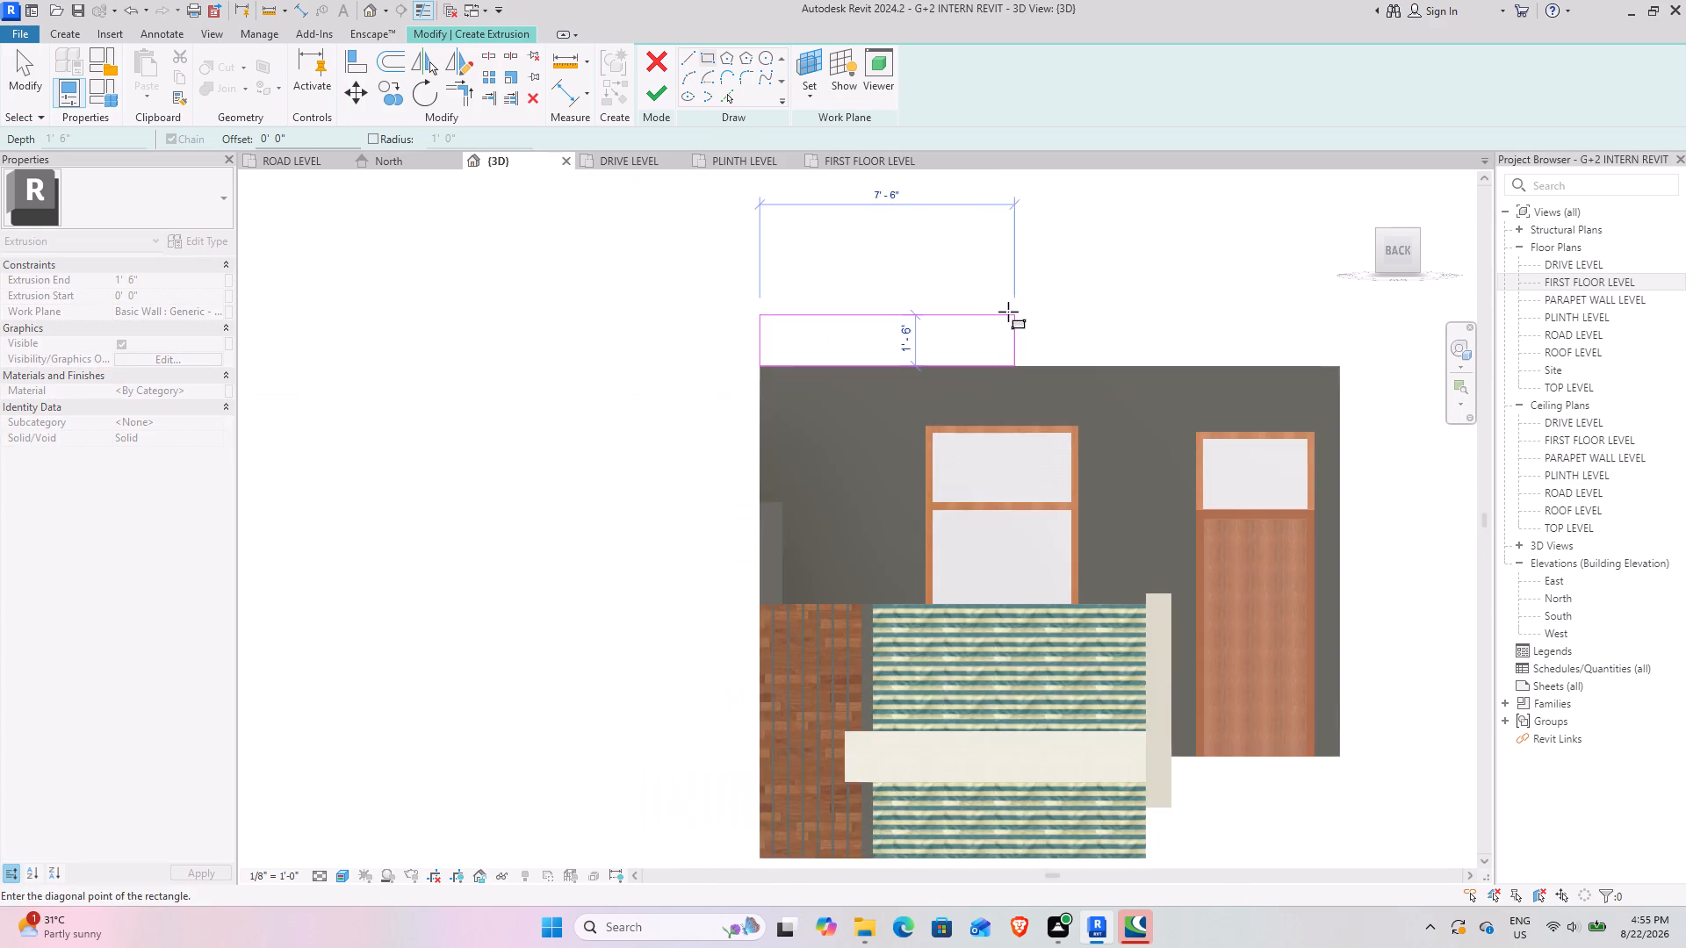
{"action": "scroll", "coordinate": [1008, 312], "scroll_direction": "down", "scroll_amount": 2}
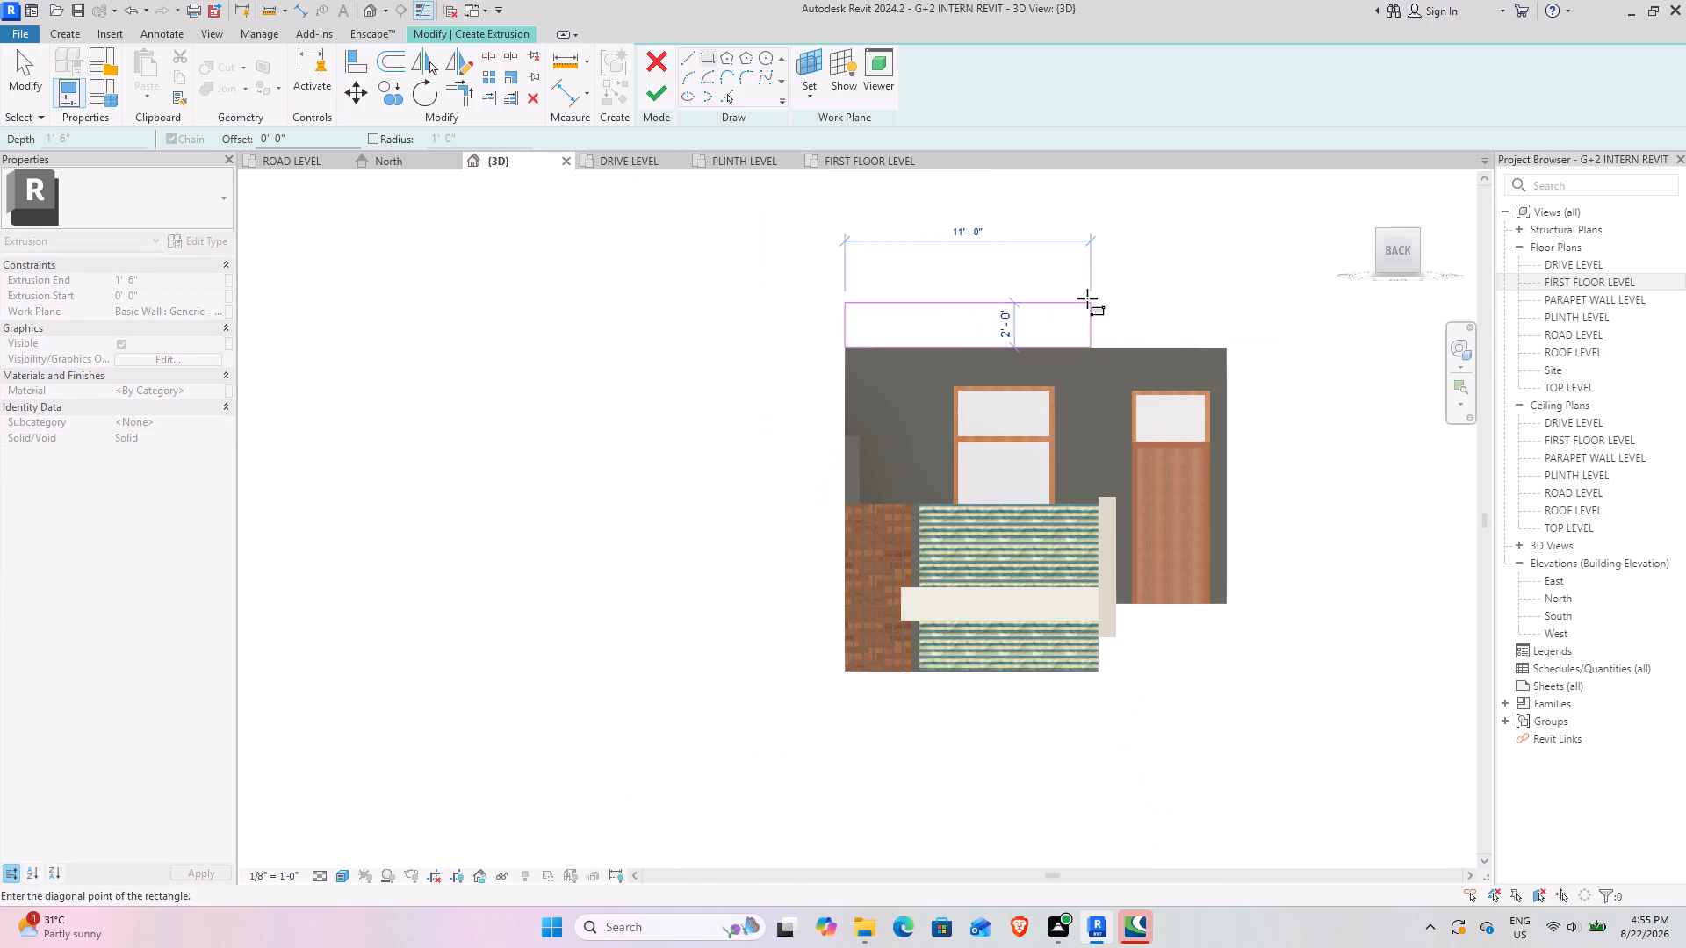
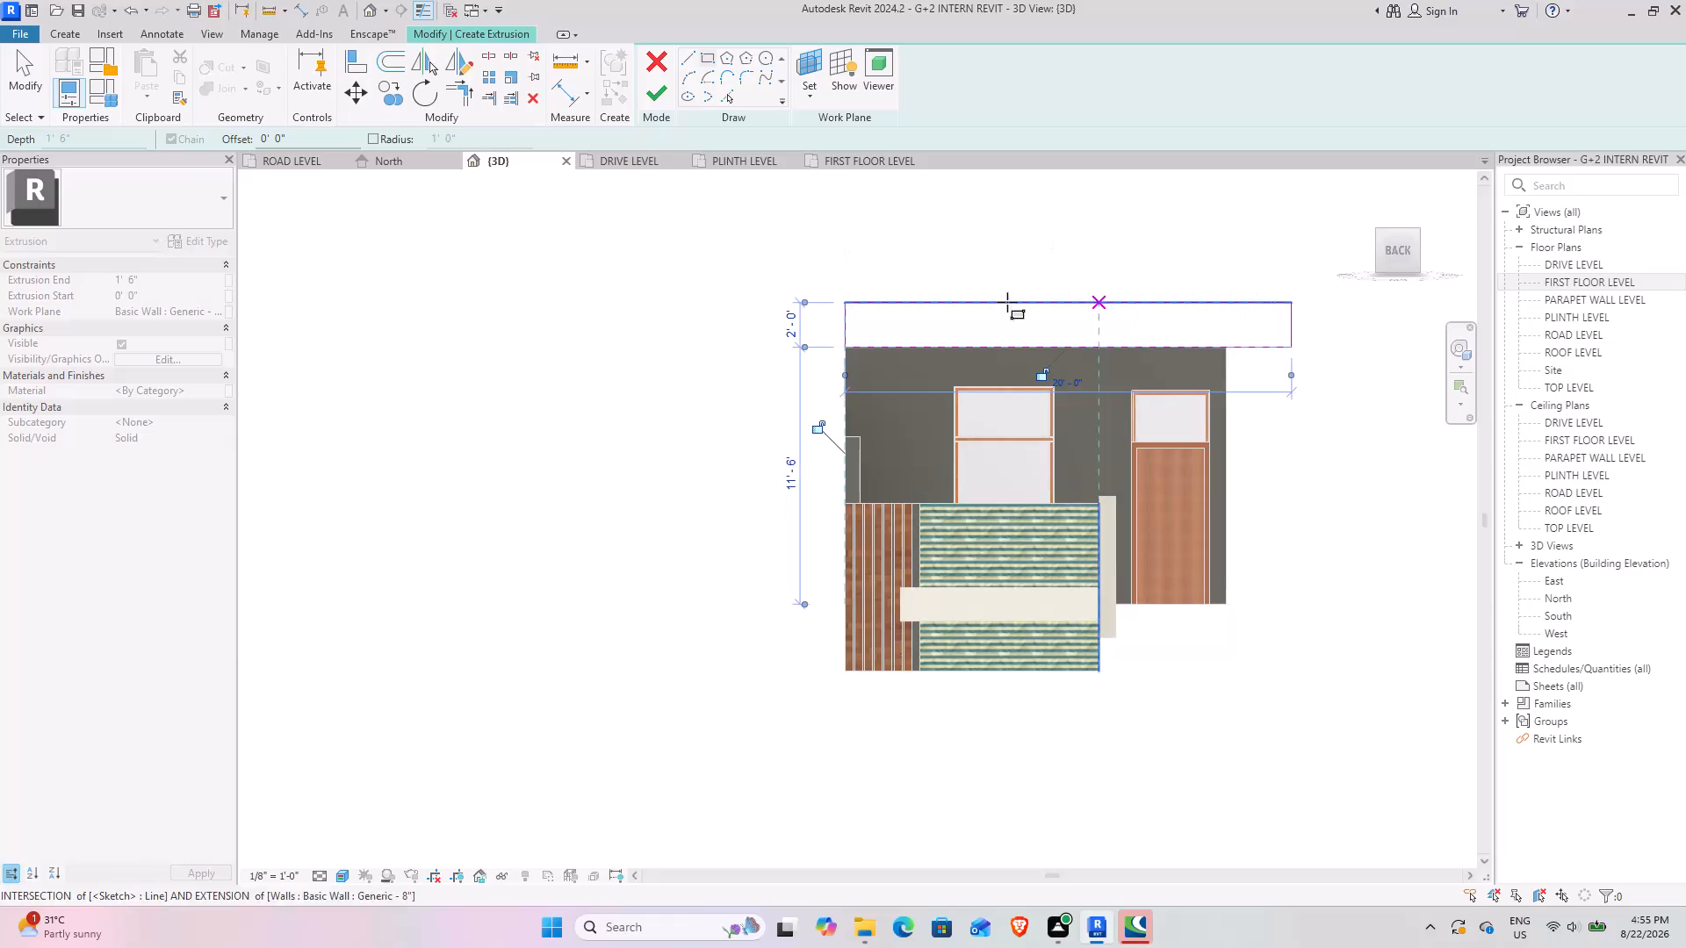
Delete the bottom line of the rectangular extrusion sketch along the top of the wall.
{"action": "left_click", "coordinate": [12, 69]}
{"action": "scroll", "coordinate": [1247, 341], "scroll_direction": "up", "scroll_amount": 4}
{"action": "middle_click_drag", "start_coordinate": [1221, 341], "coordinate": [1156, 396]}
{"action": "left_click", "coordinate": [1182, 413]}
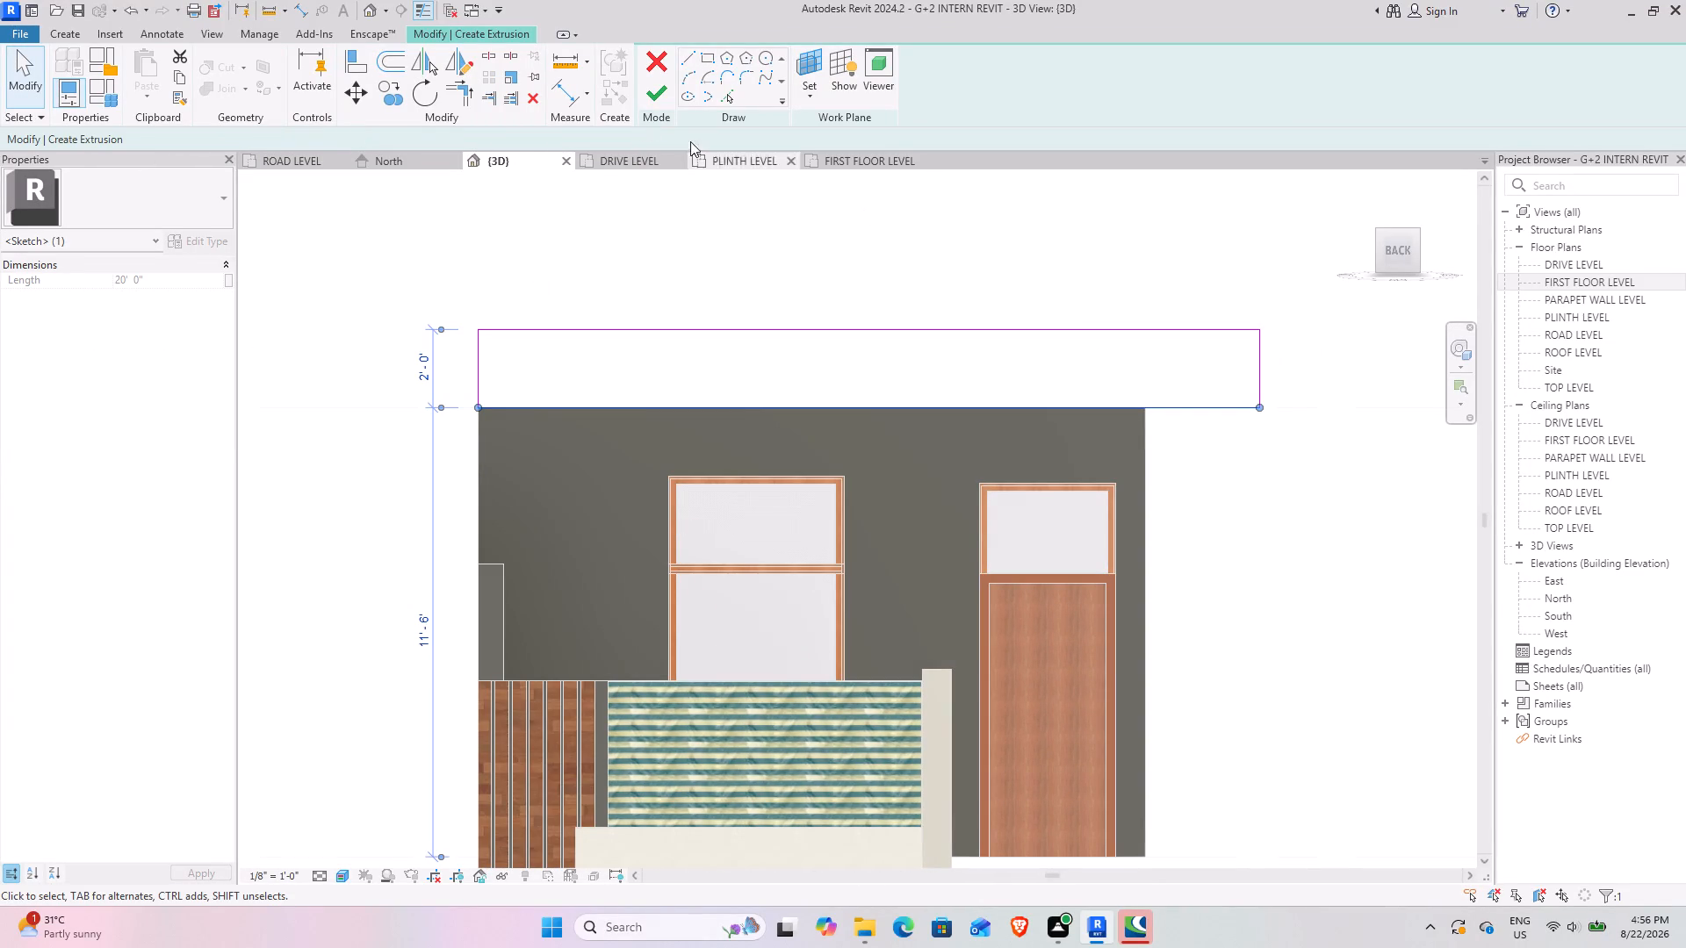
{"action": "left_click", "coordinate": [529, 96]}
Sketch a 1.5' horizontal line outward from the wall's top corner on the door side and a vertical line up to the sketch's top line.
{"action": "scroll", "coordinate": [1178, 403], "scroll_direction": "up", "scroll_amount": 2}
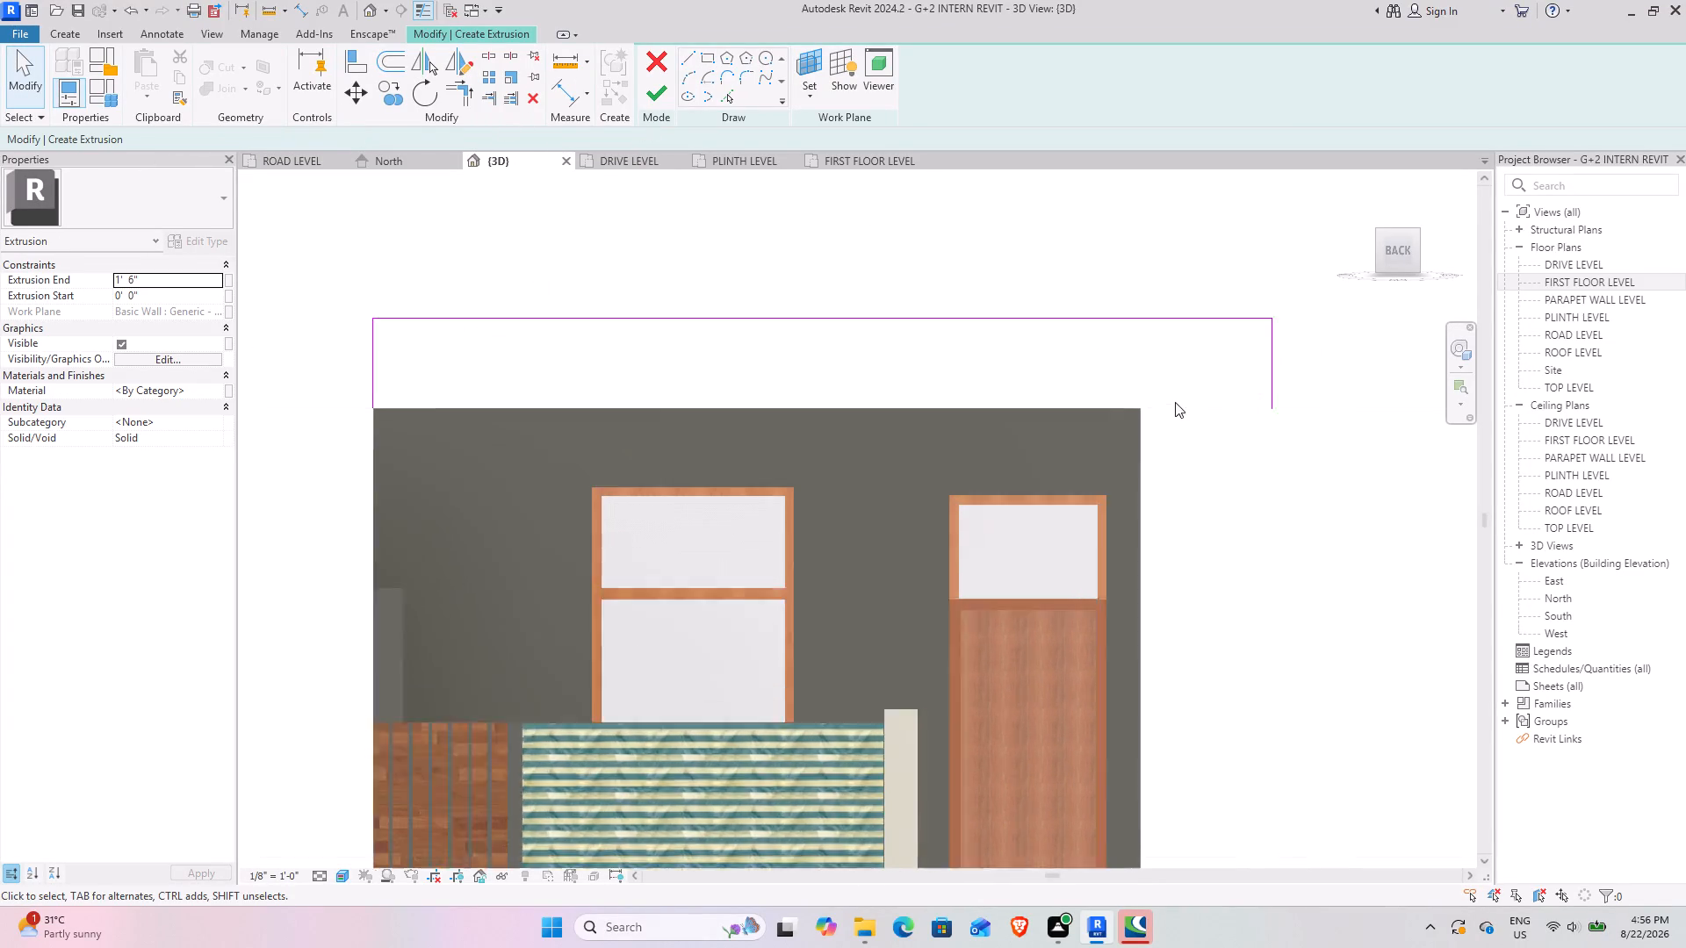
{"action": "middle_click_drag", "start_coordinate": [1168, 414], "coordinate": [1046, 488]}
{"action": "left_click", "coordinate": [695, 62]}
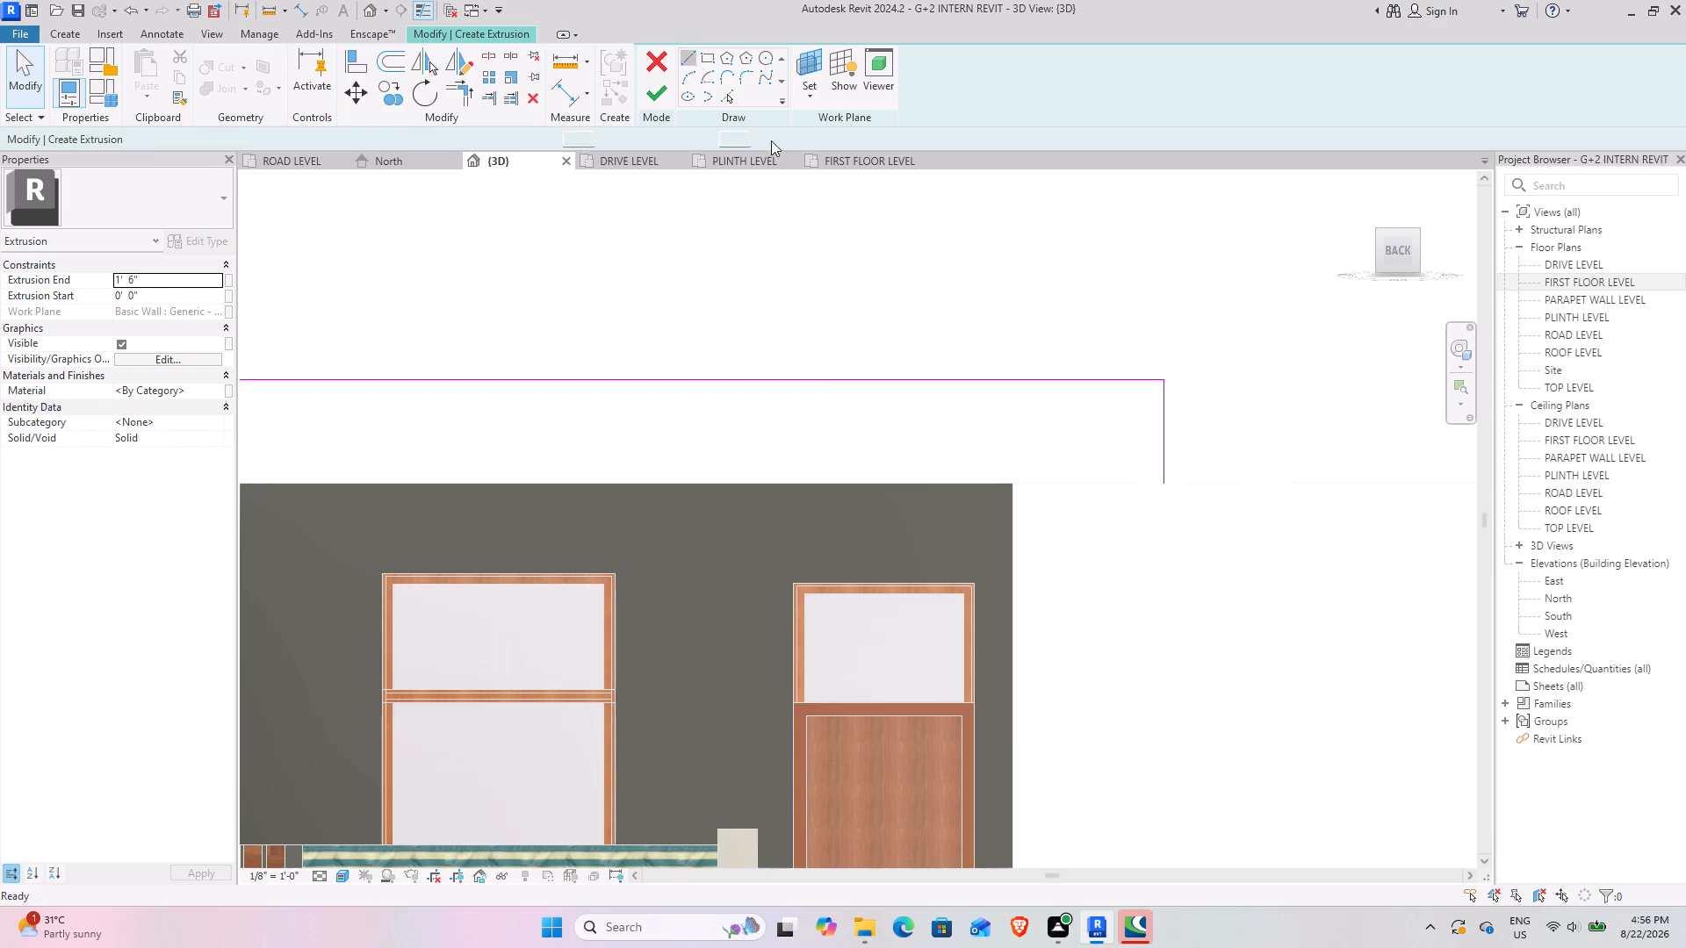
{"action": "left_click_drag", "start_coordinate": [1011, 485], "coordinate": [1050, 485]}
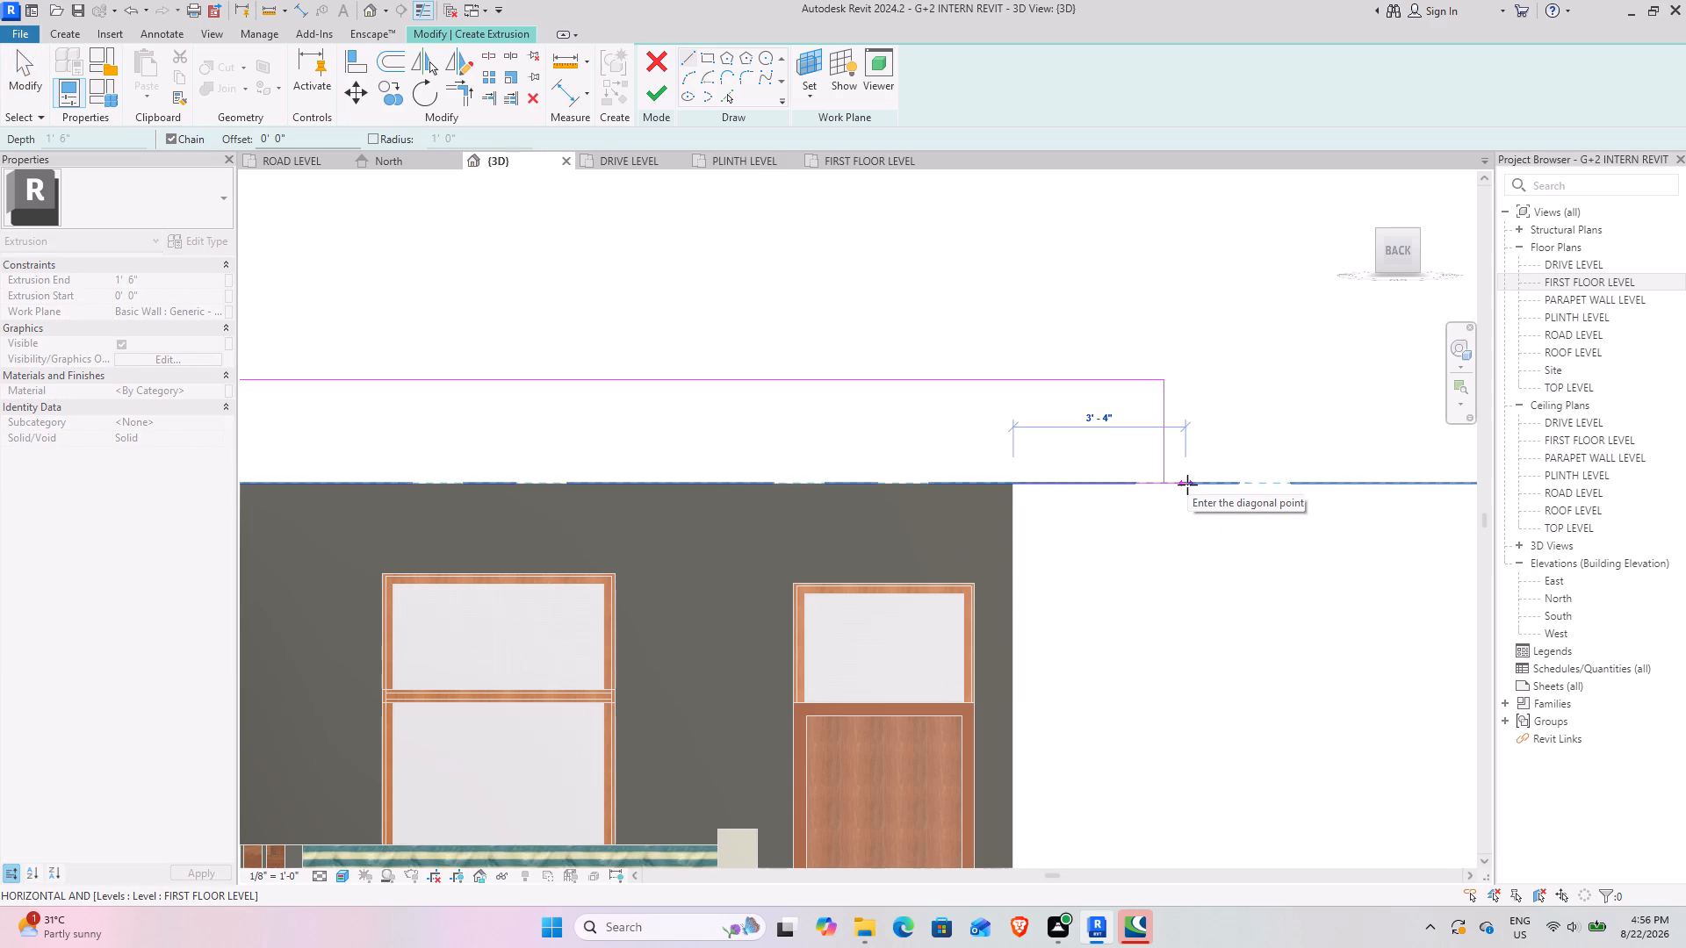
{"action": "type", "text": "1."}
{"action": "key", "text": "5"}
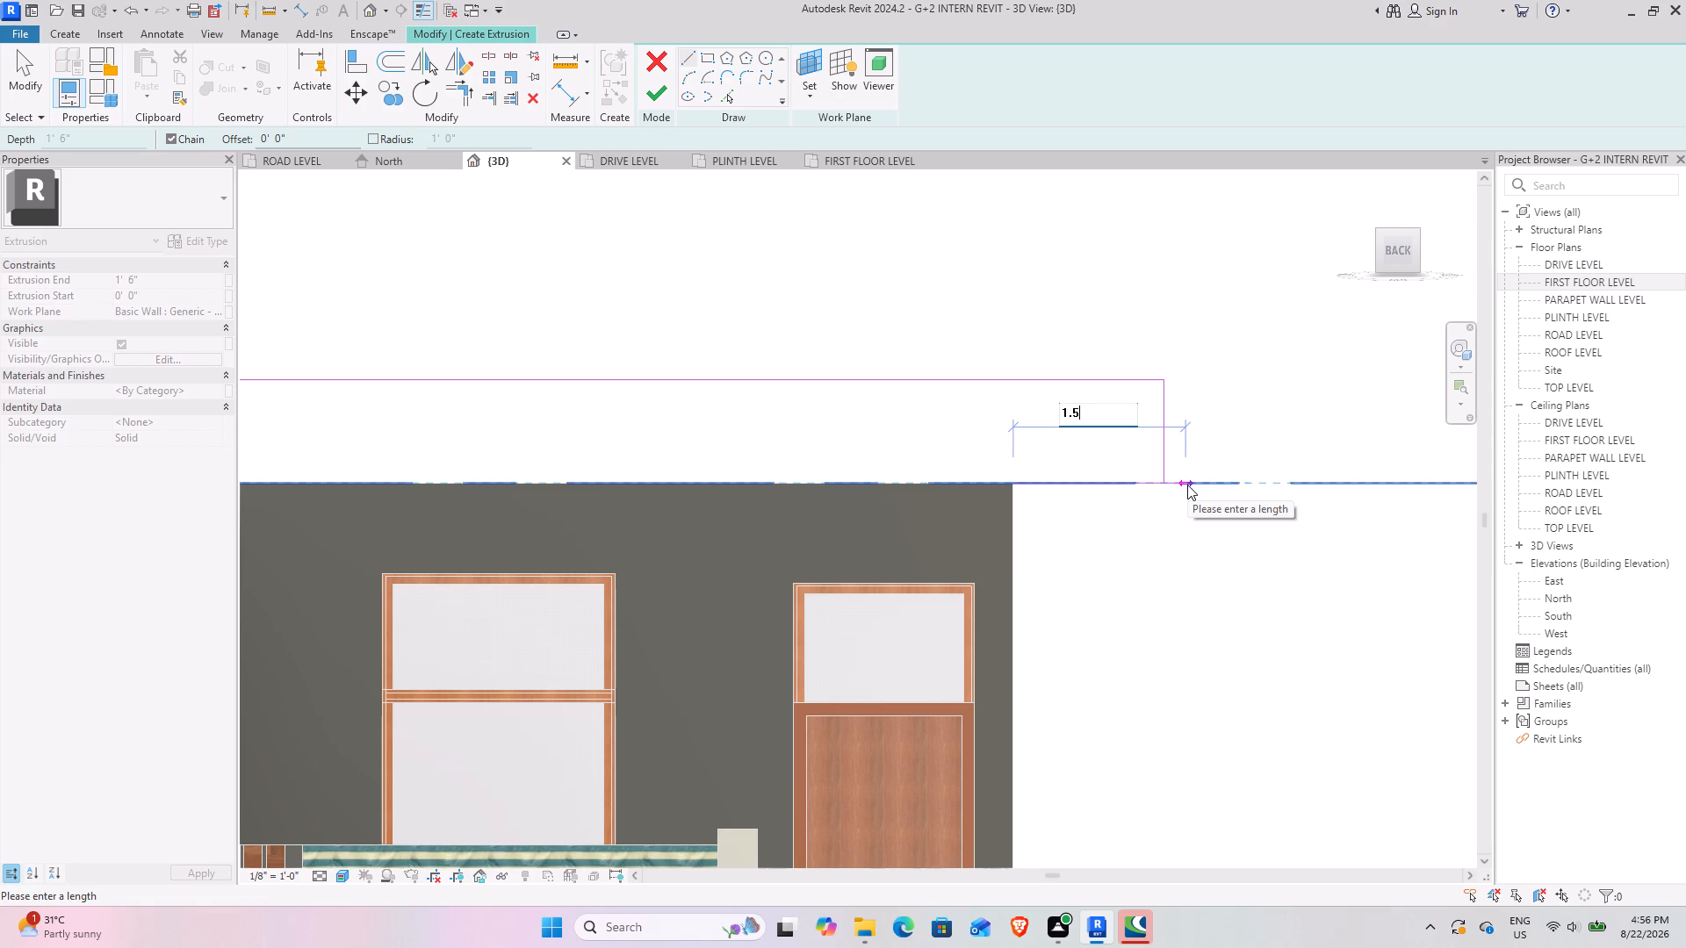
{"action": "key", "text": "apostrophe"}
{"action": "key", "text": "Return"}
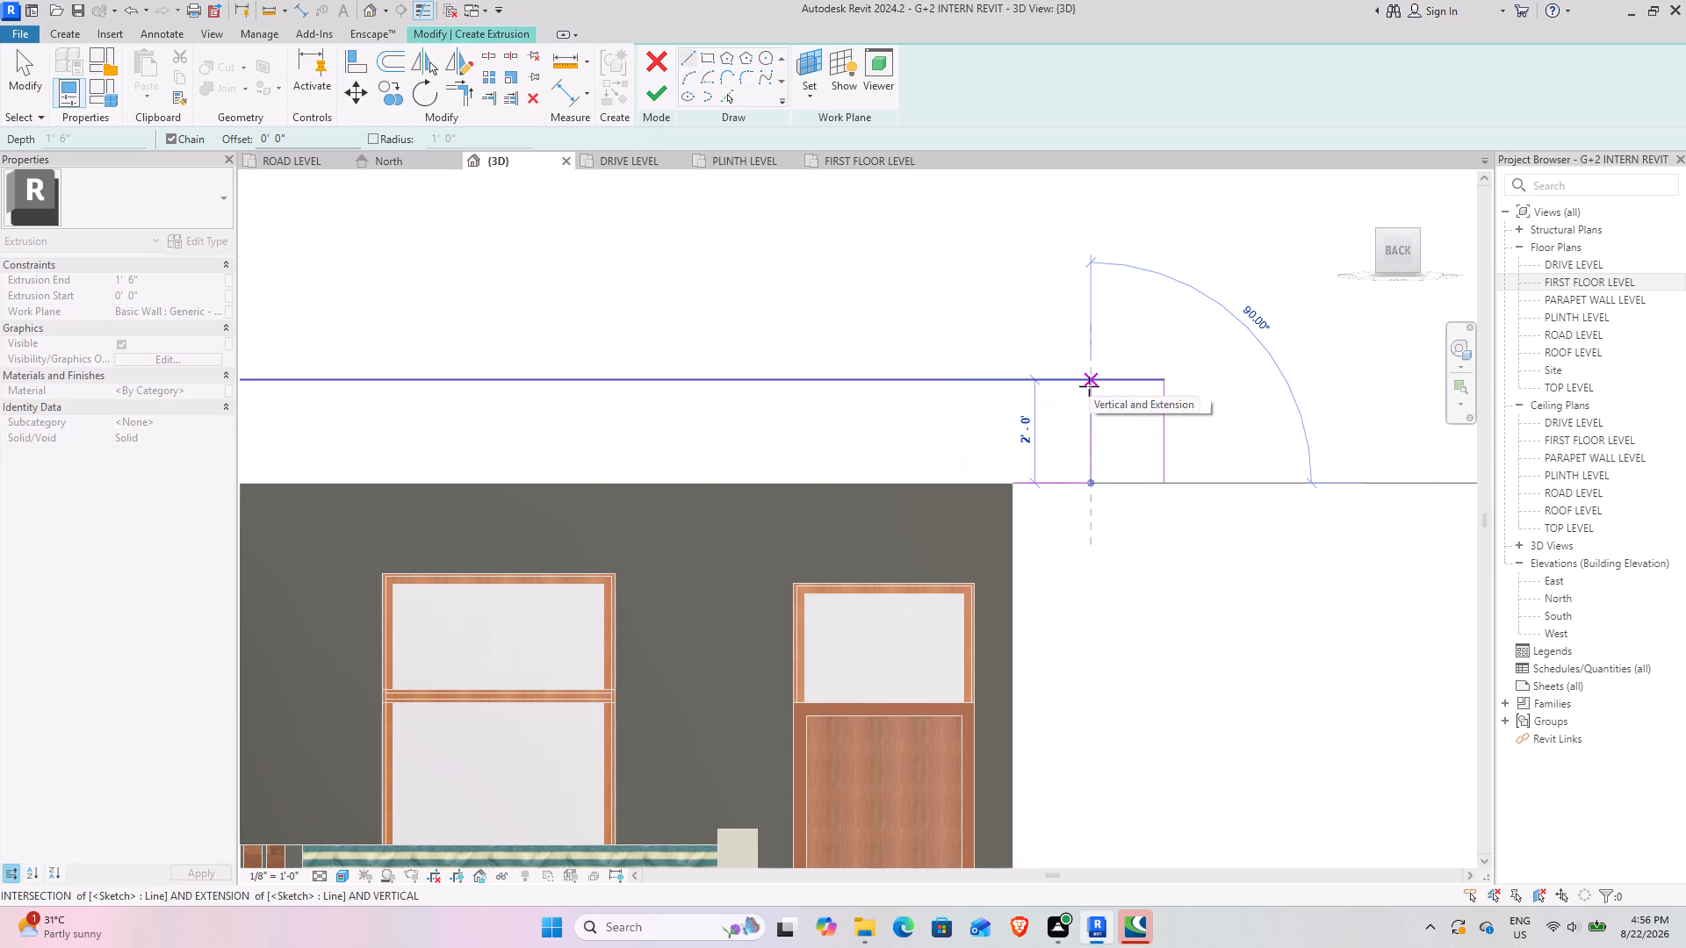
{"action": "left_click", "coordinate": [1089, 383]}
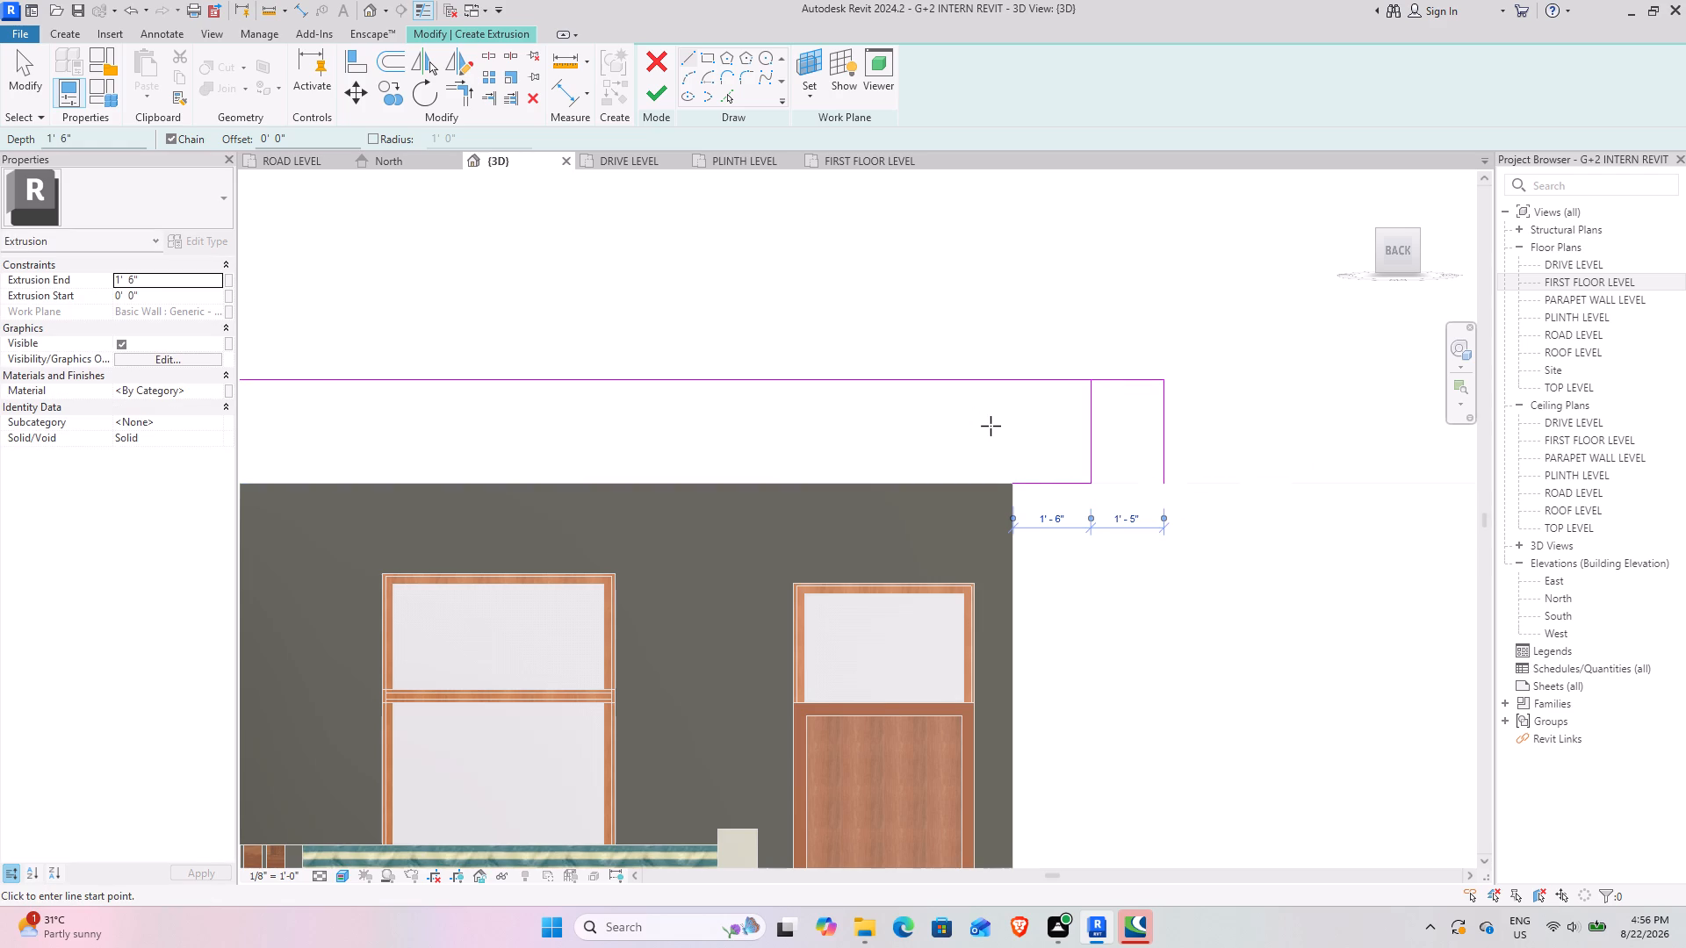
Delete the outermost vertical sketch line beyond the new end line.
{"action": "scroll", "coordinate": [991, 426], "scroll_direction": "down", "scroll_amount": 2}
{"action": "middle_click_drag", "start_coordinate": [991, 426], "coordinate": [1194, 463]}
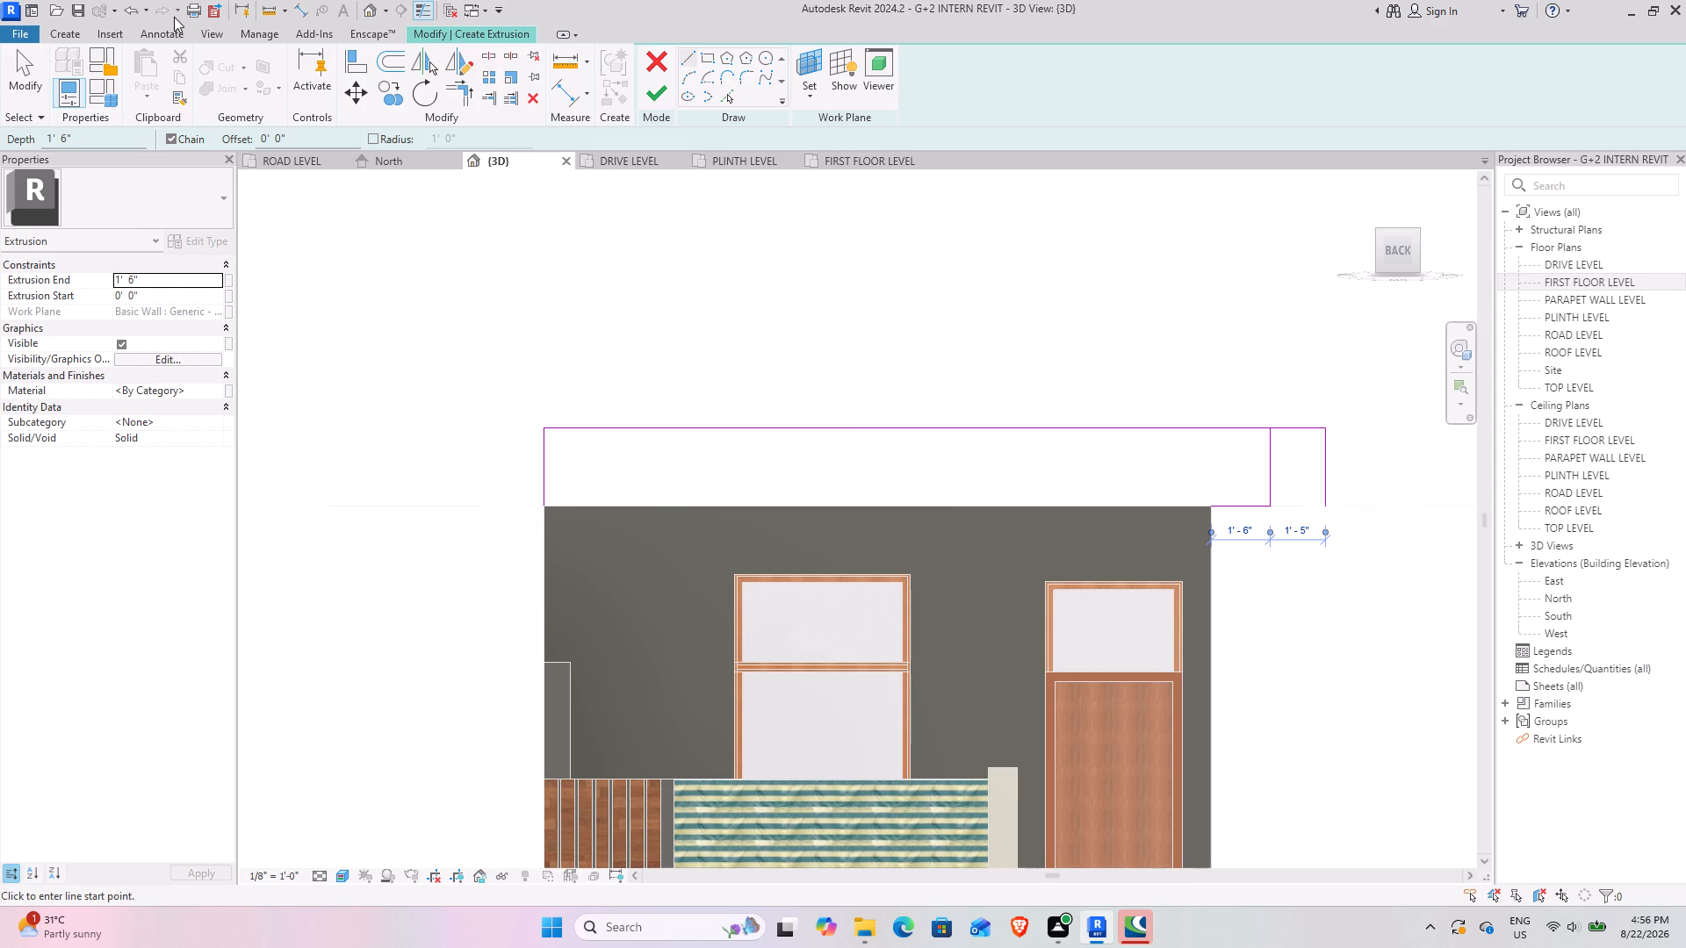
{"action": "left_click", "coordinate": [23, 76]}
{"action": "left_click", "coordinate": [1336, 482]}
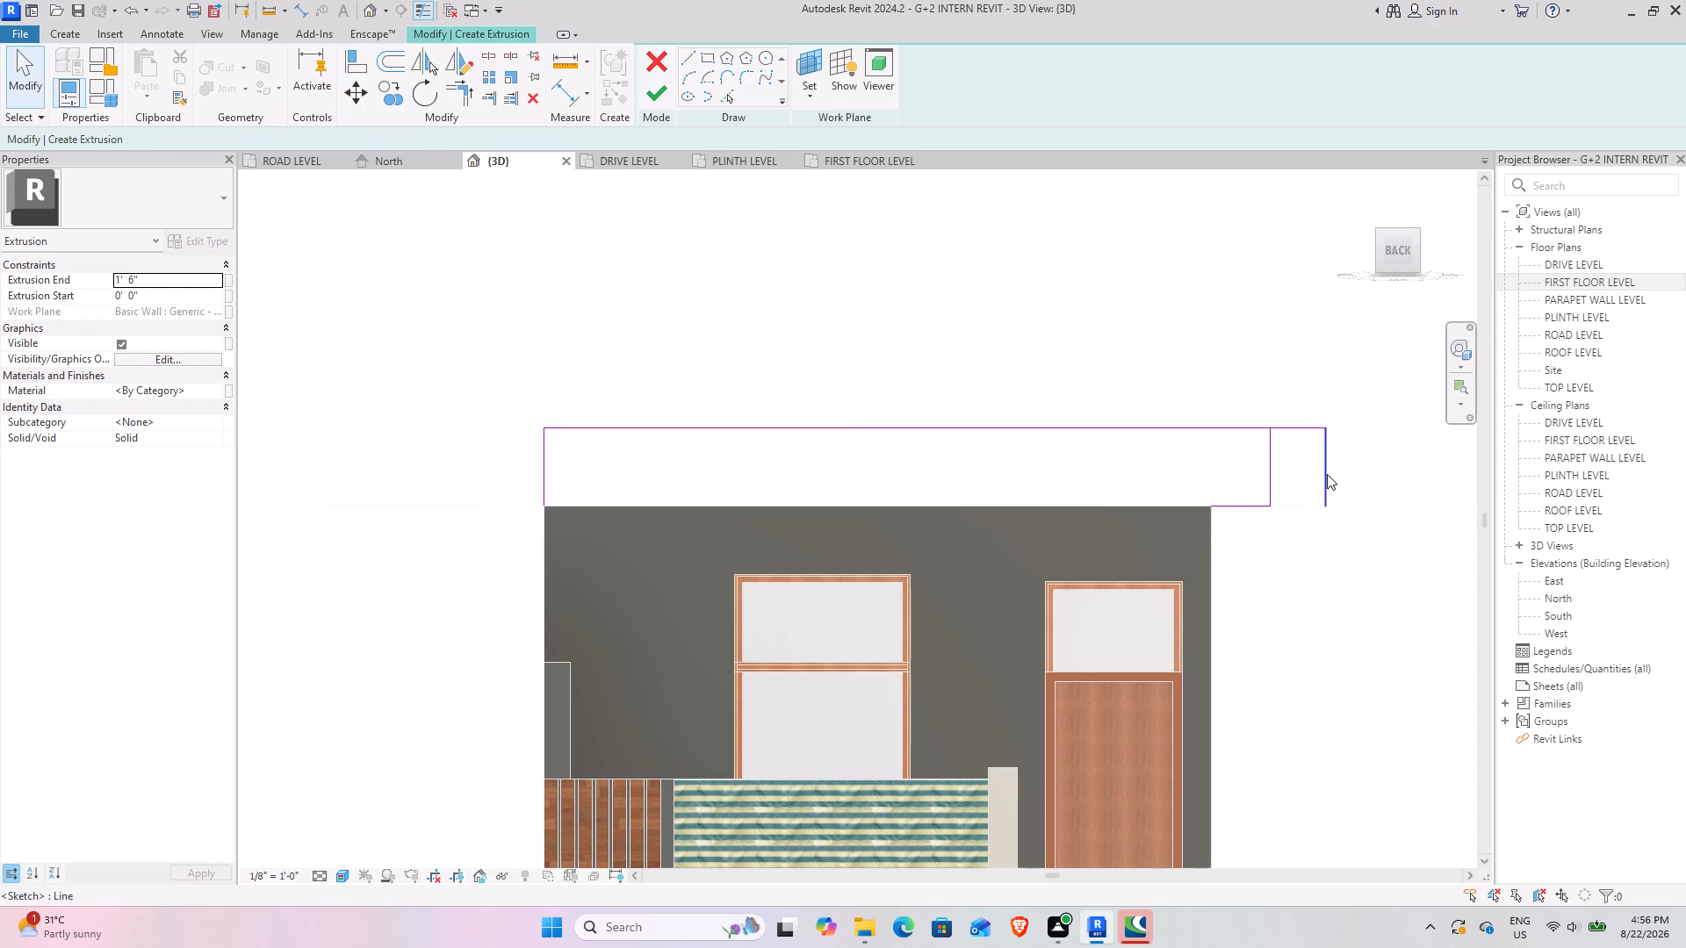
{"action": "left_click", "coordinate": [1327, 474]}
{"action": "left_click", "coordinate": [530, 103]}
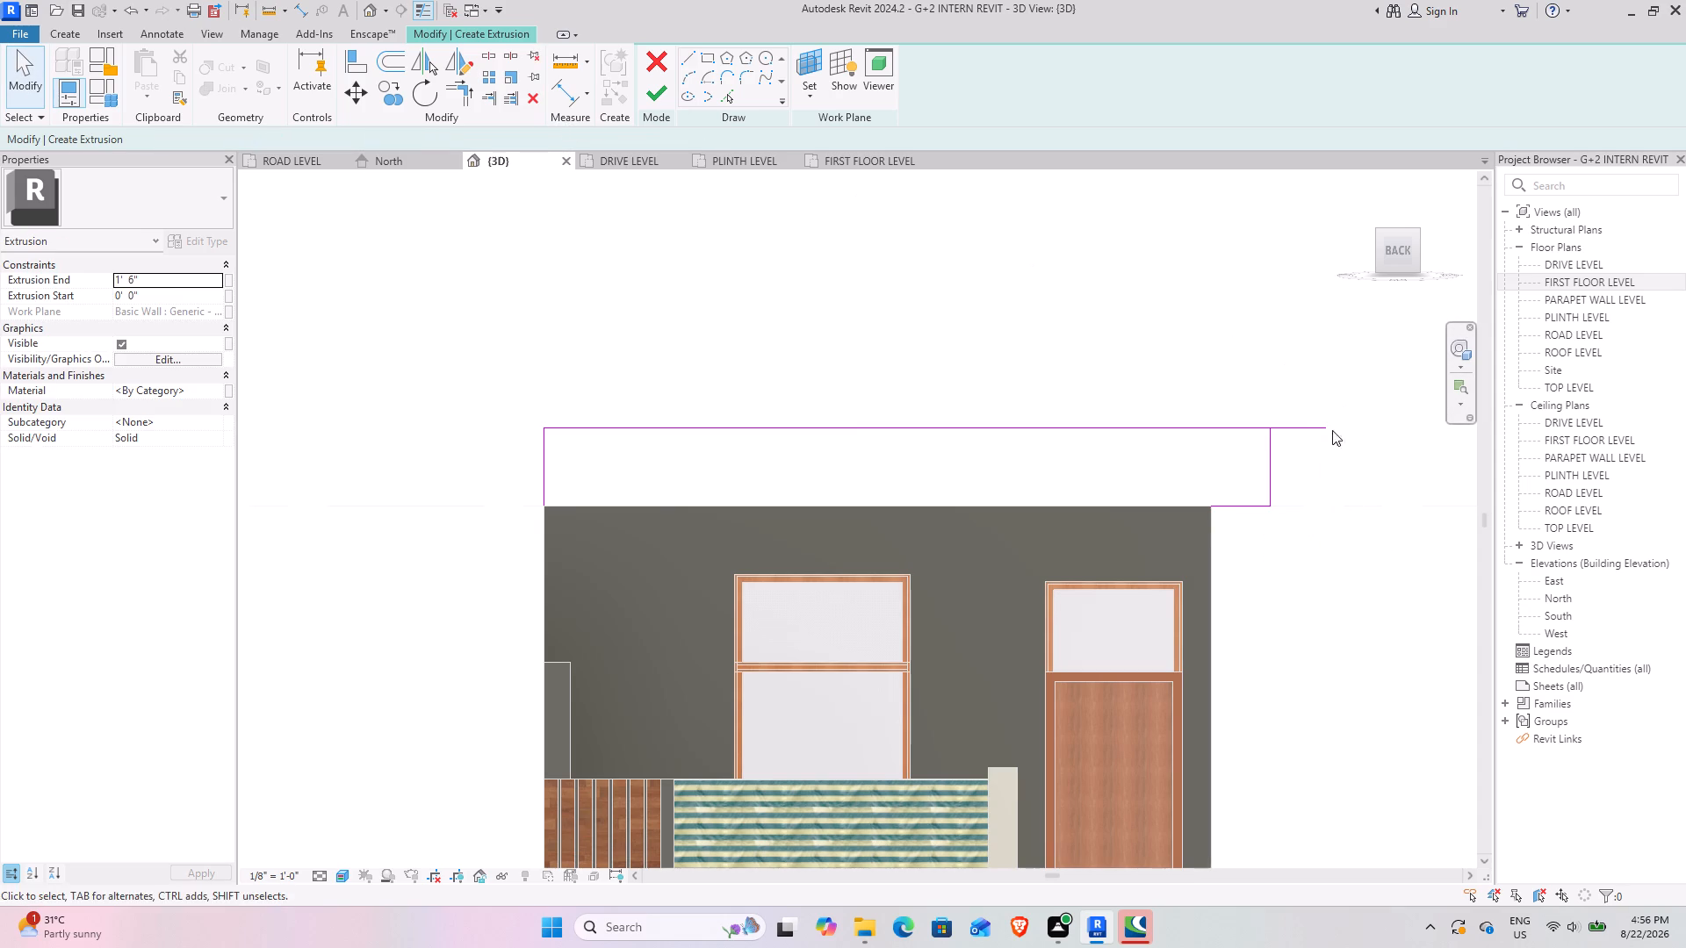
Shorten the sketch's top line so it ends at the new vertical line.
{"action": "left_click", "coordinate": [1217, 427]}
{"action": "left_click_drag", "start_coordinate": [1327, 426], "coordinate": [1301, 420]}
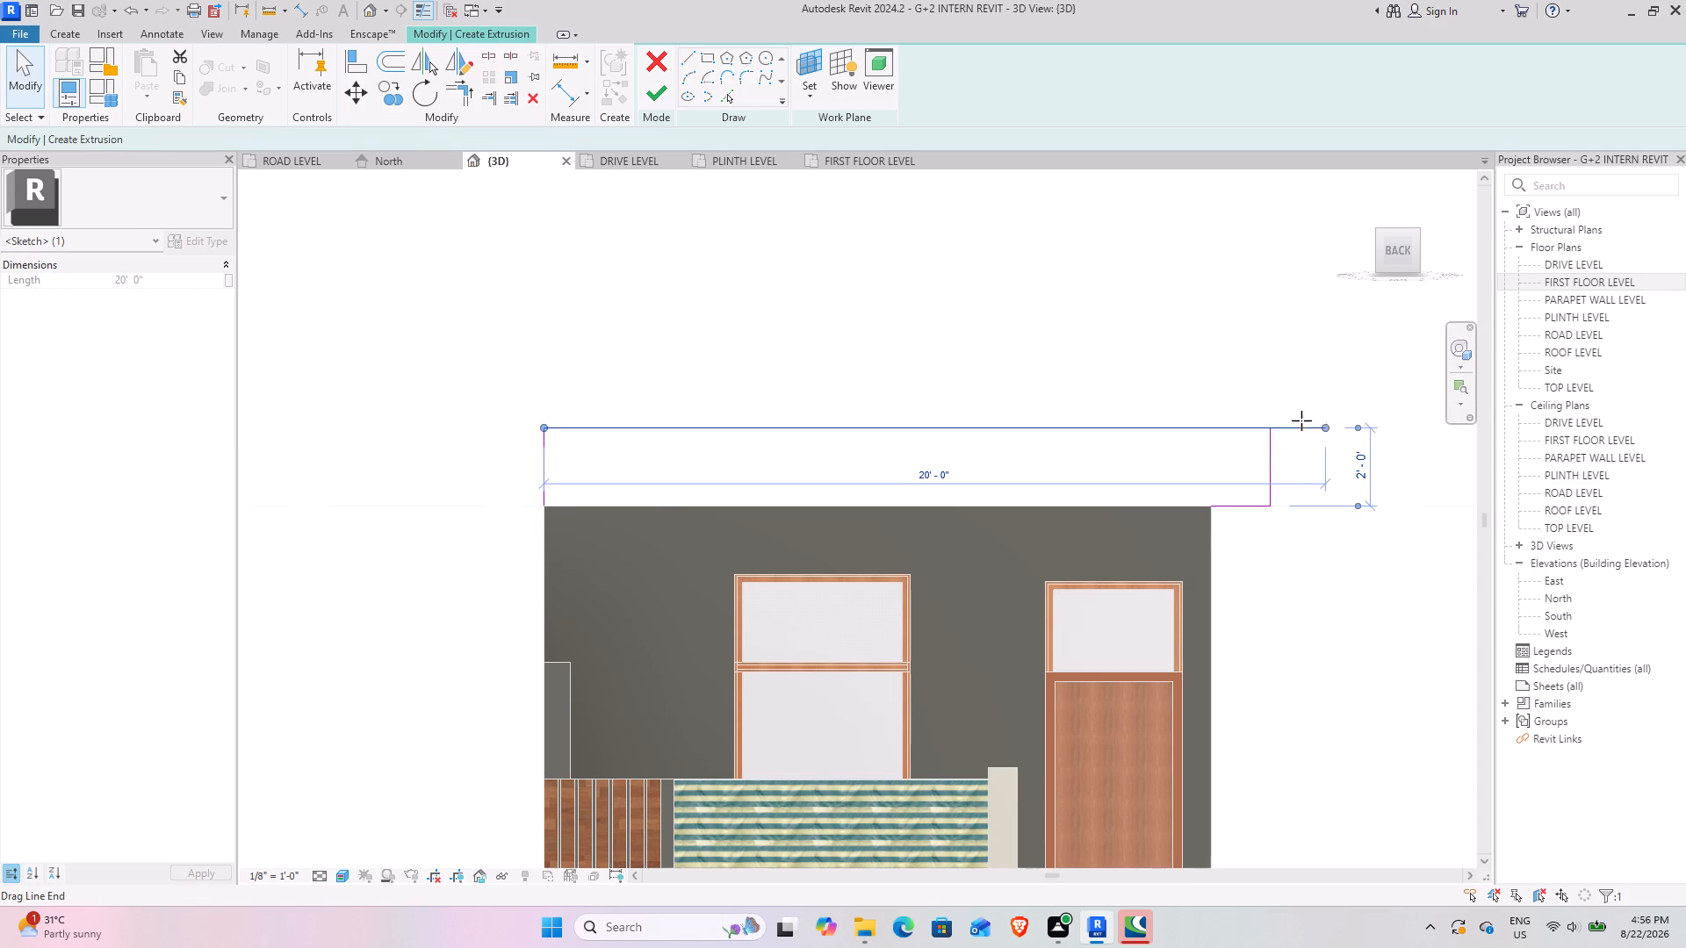
{"action": "left_click_drag", "start_coordinate": [1301, 420], "coordinate": [1266, 420]}
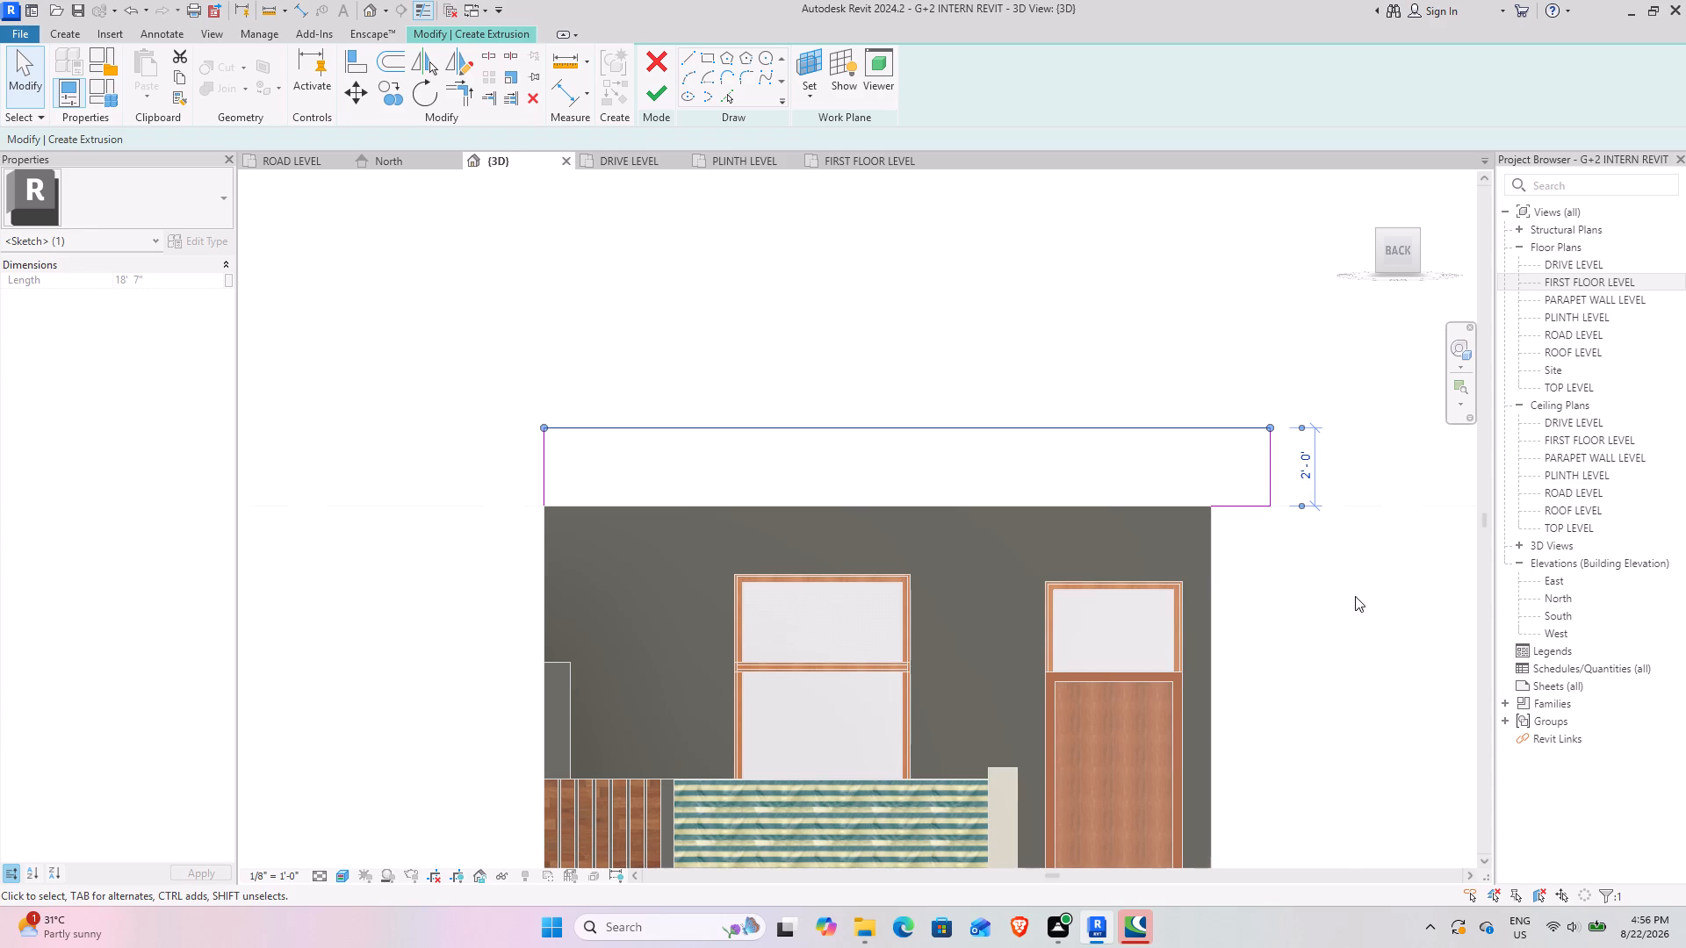
Set the height of the sketch's top line above the wall to 1' 3".
{"action": "left_click", "coordinate": [1311, 470]}
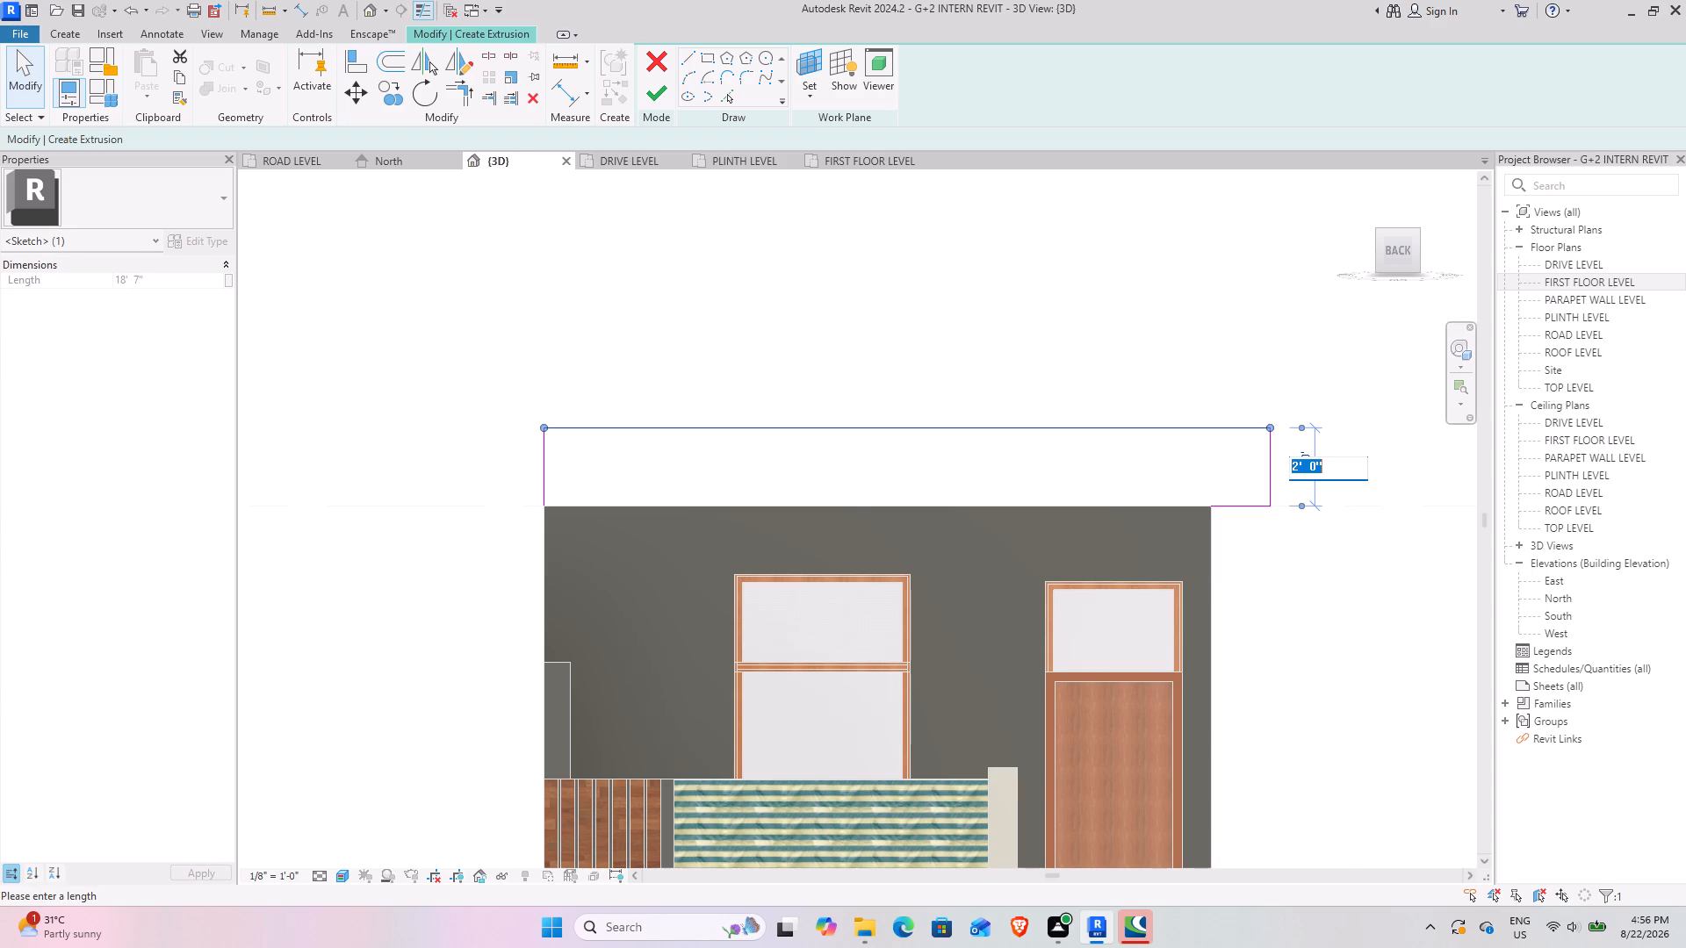
{"action": "key", "text": "1"}
{"action": "type", "text": "'3"}
{"action": "key", "text": "Return"}
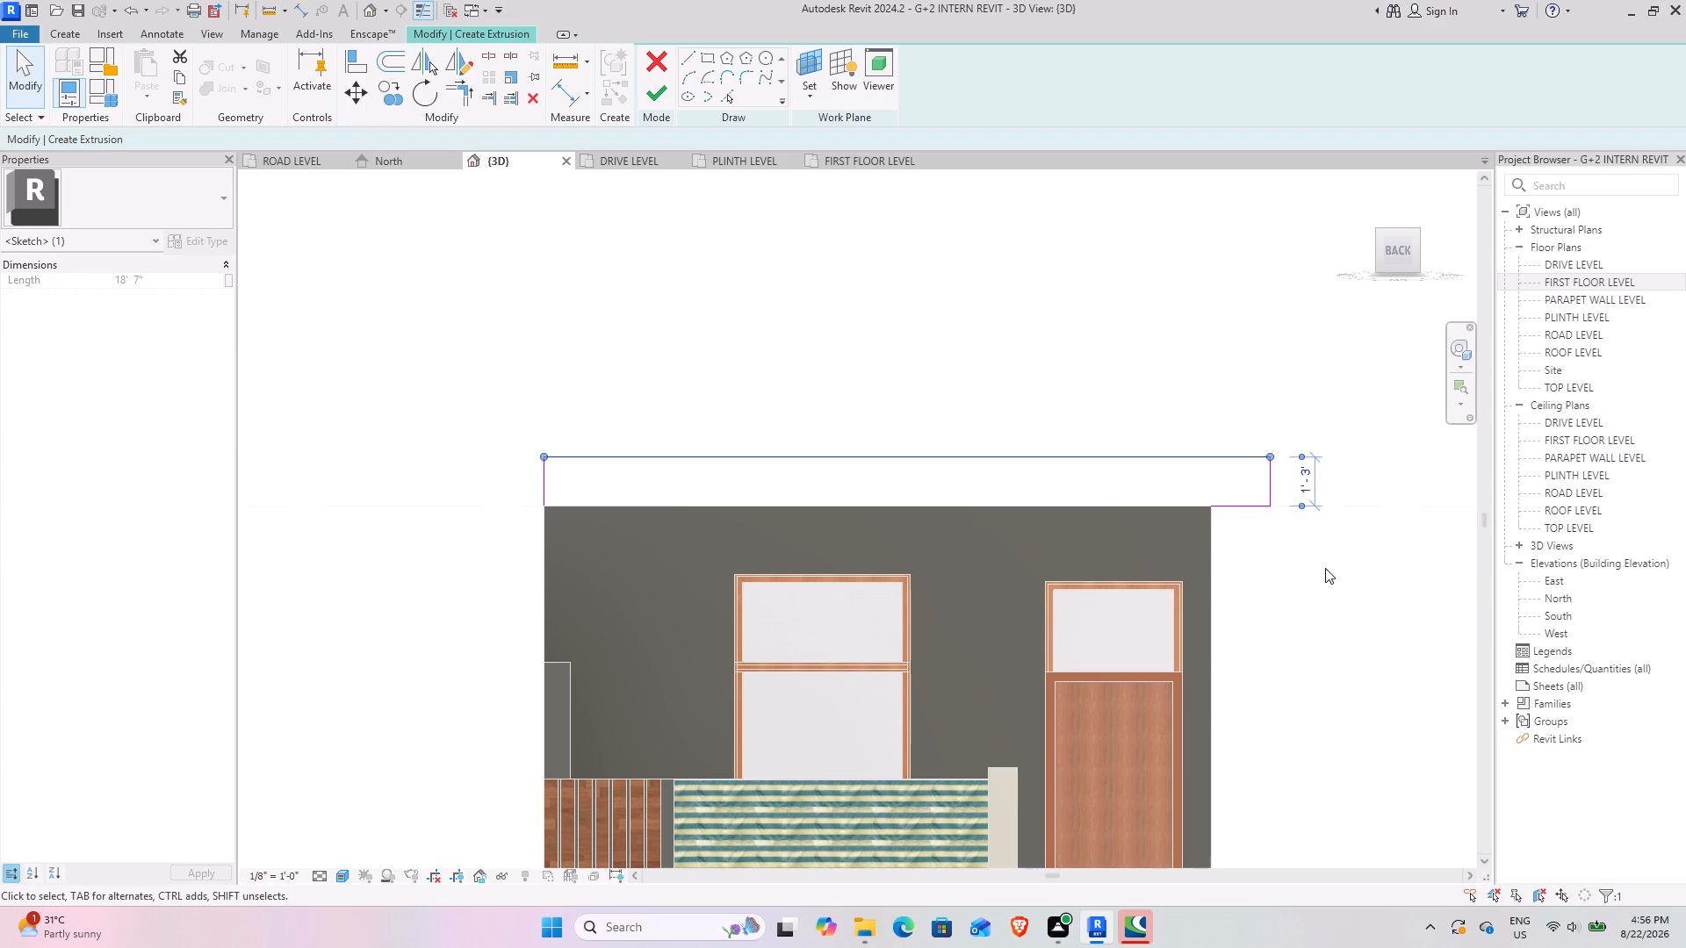
{"action": "left_click", "coordinate": [1325, 568]}
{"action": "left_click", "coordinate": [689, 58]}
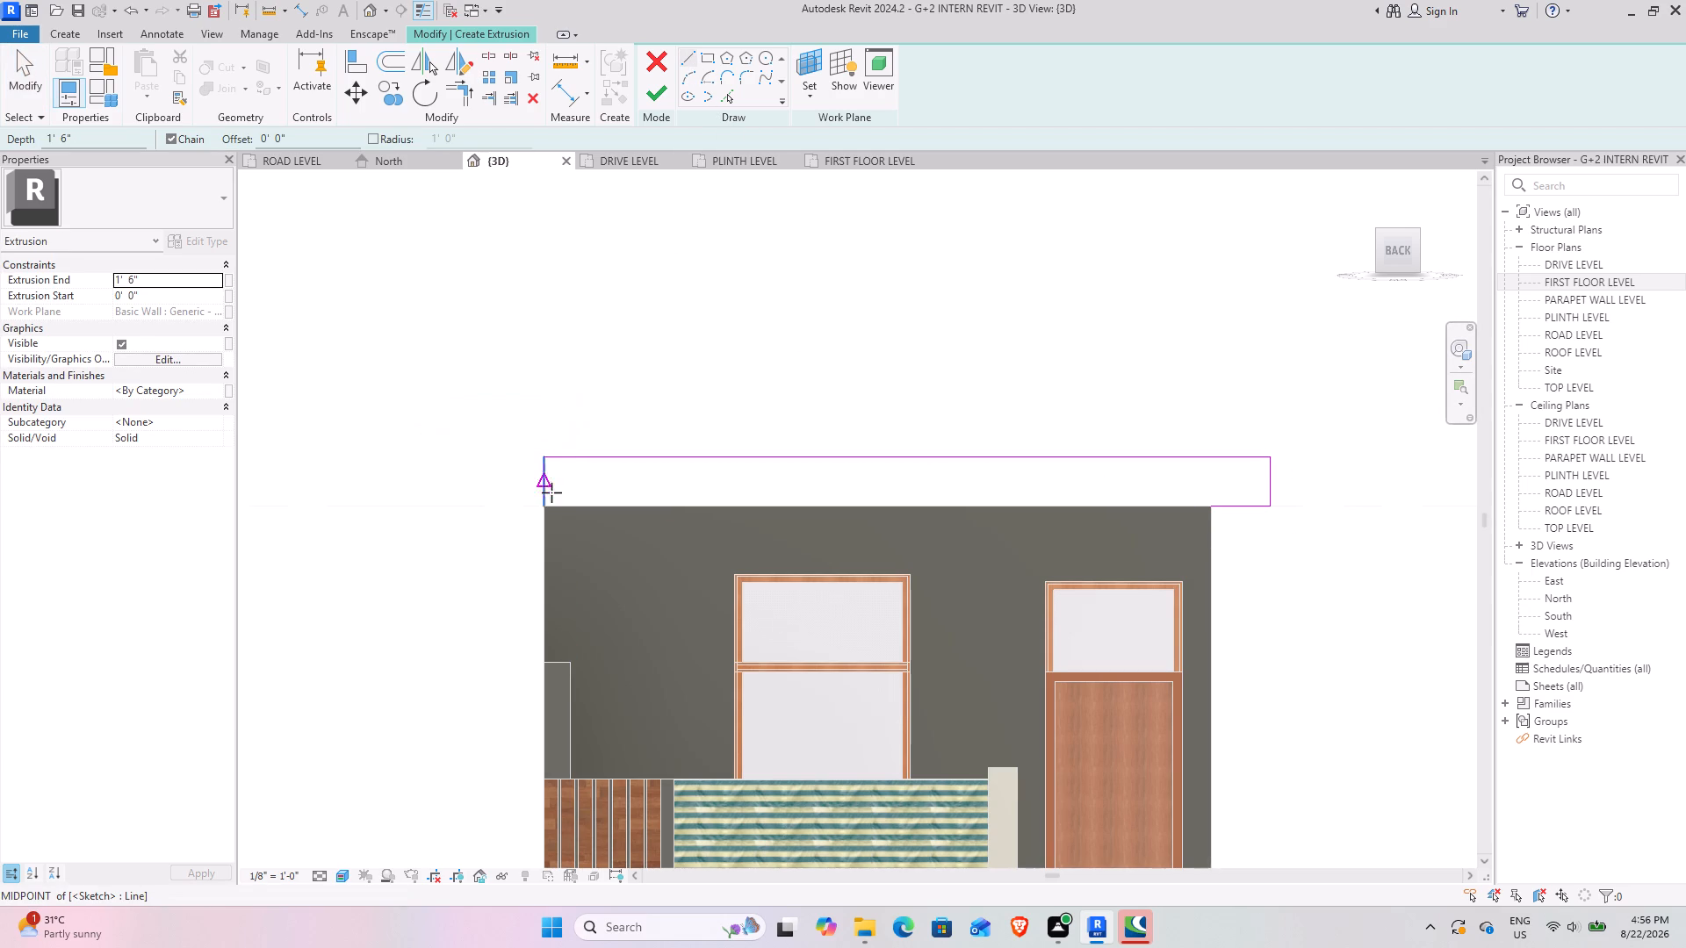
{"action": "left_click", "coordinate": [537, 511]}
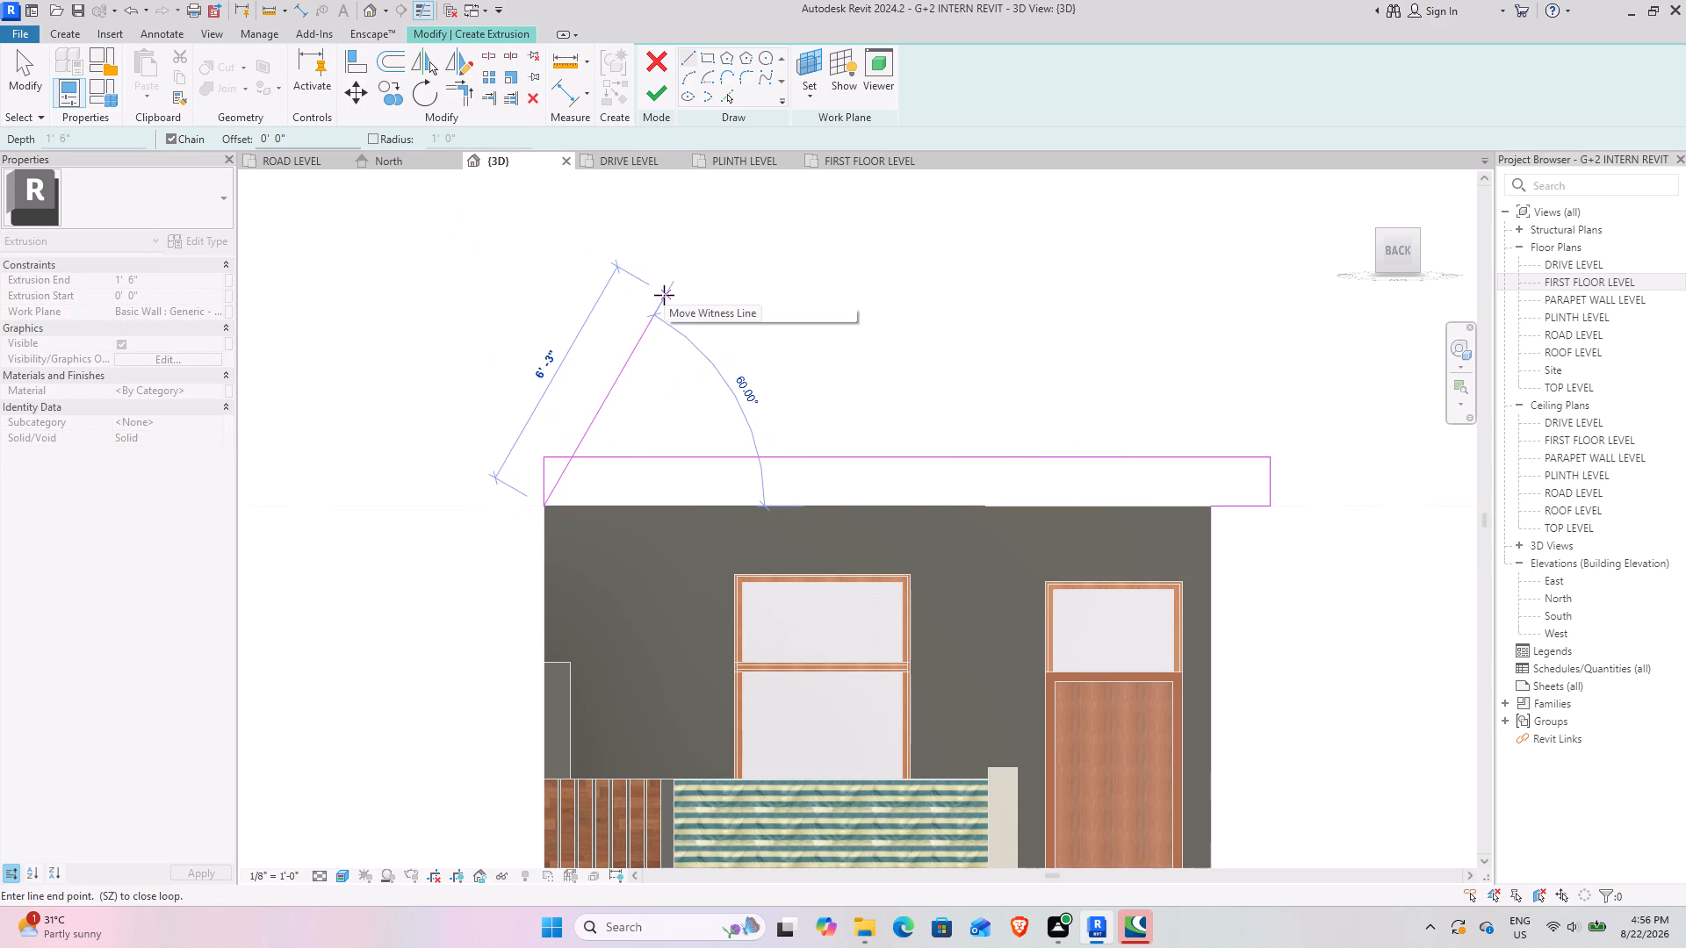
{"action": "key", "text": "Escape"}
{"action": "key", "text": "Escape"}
Close the sketch by trimming the window-side vertical line and the short bottom line to a corner.
{"action": "left_click", "coordinate": [467, 97]}
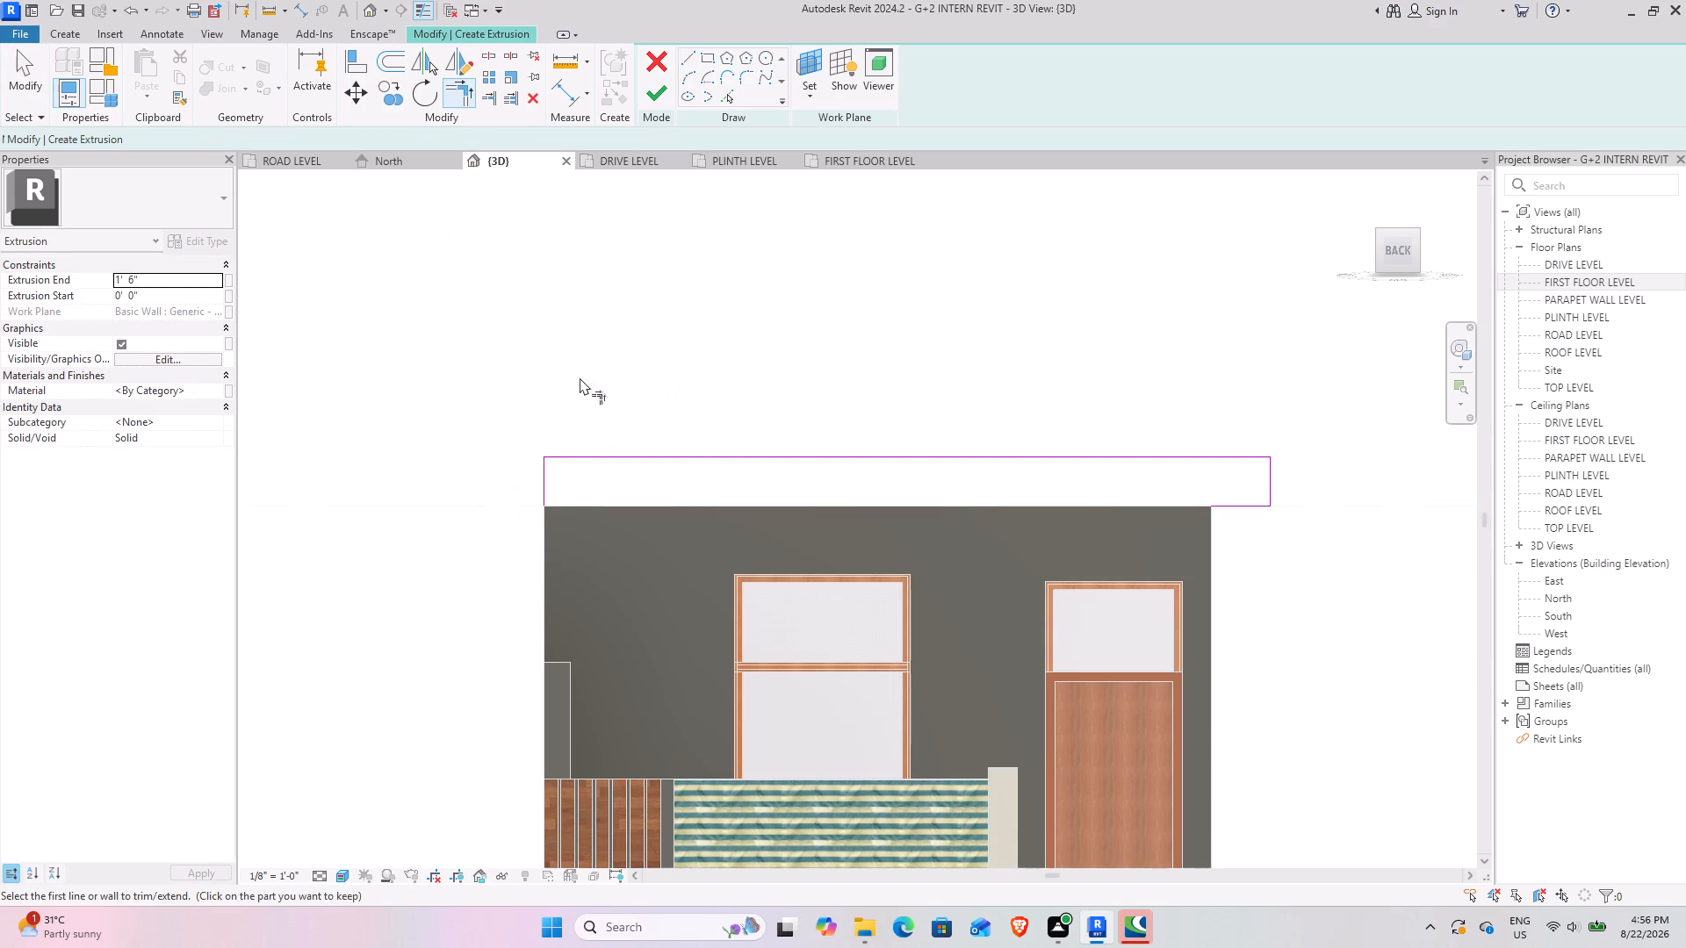
{"action": "left_click", "coordinate": [539, 489]}
{"action": "left_click", "coordinate": [1251, 509]}
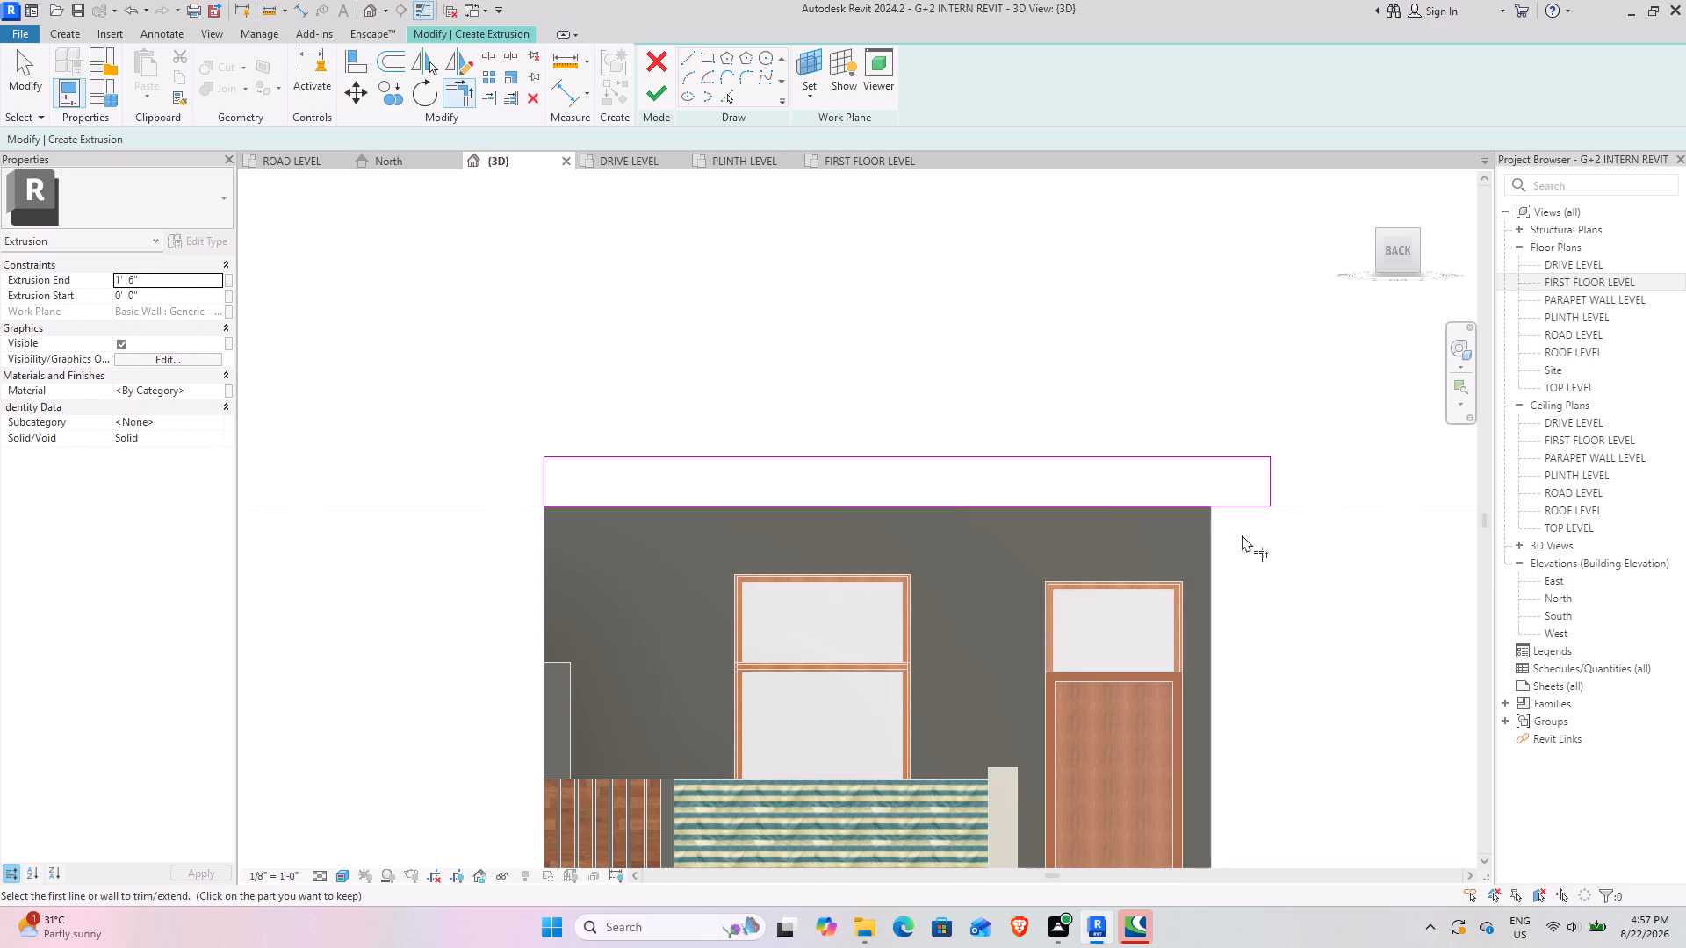
Set the extrusion end to 4' and finish the extrusion sketch.
{"action": "left_click", "coordinate": [164, 279]}
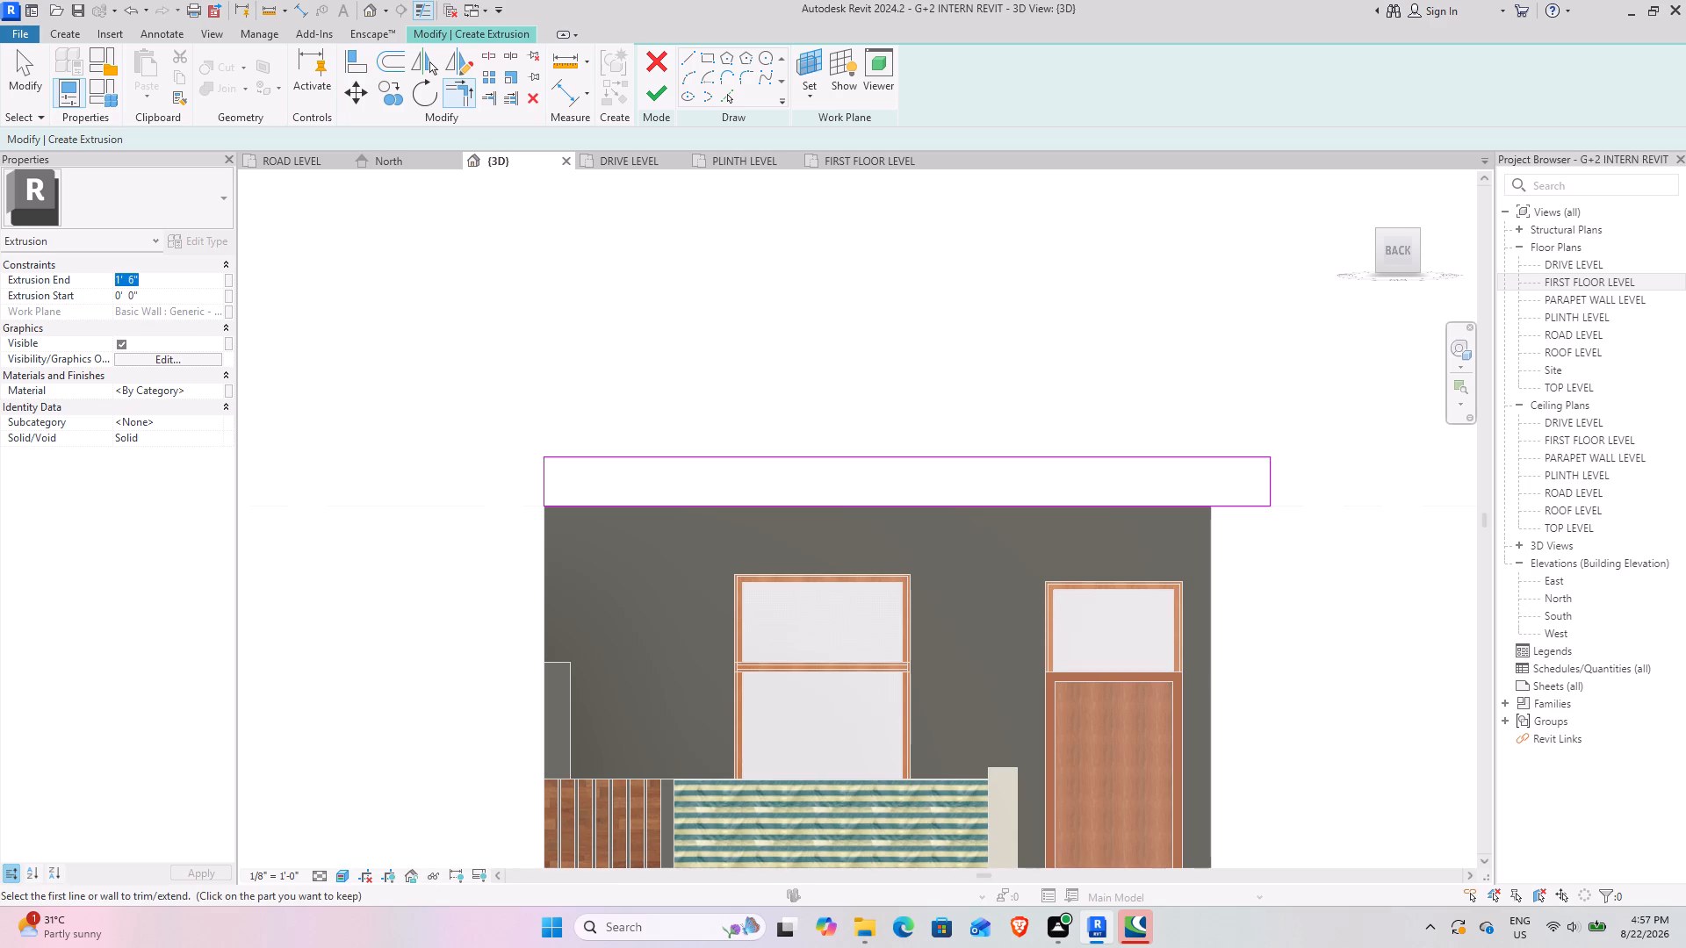
{"action": "type", "text": "4'"}
{"action": "key", "text": "Return"}
{"action": "left_click", "coordinate": [645, 97]}
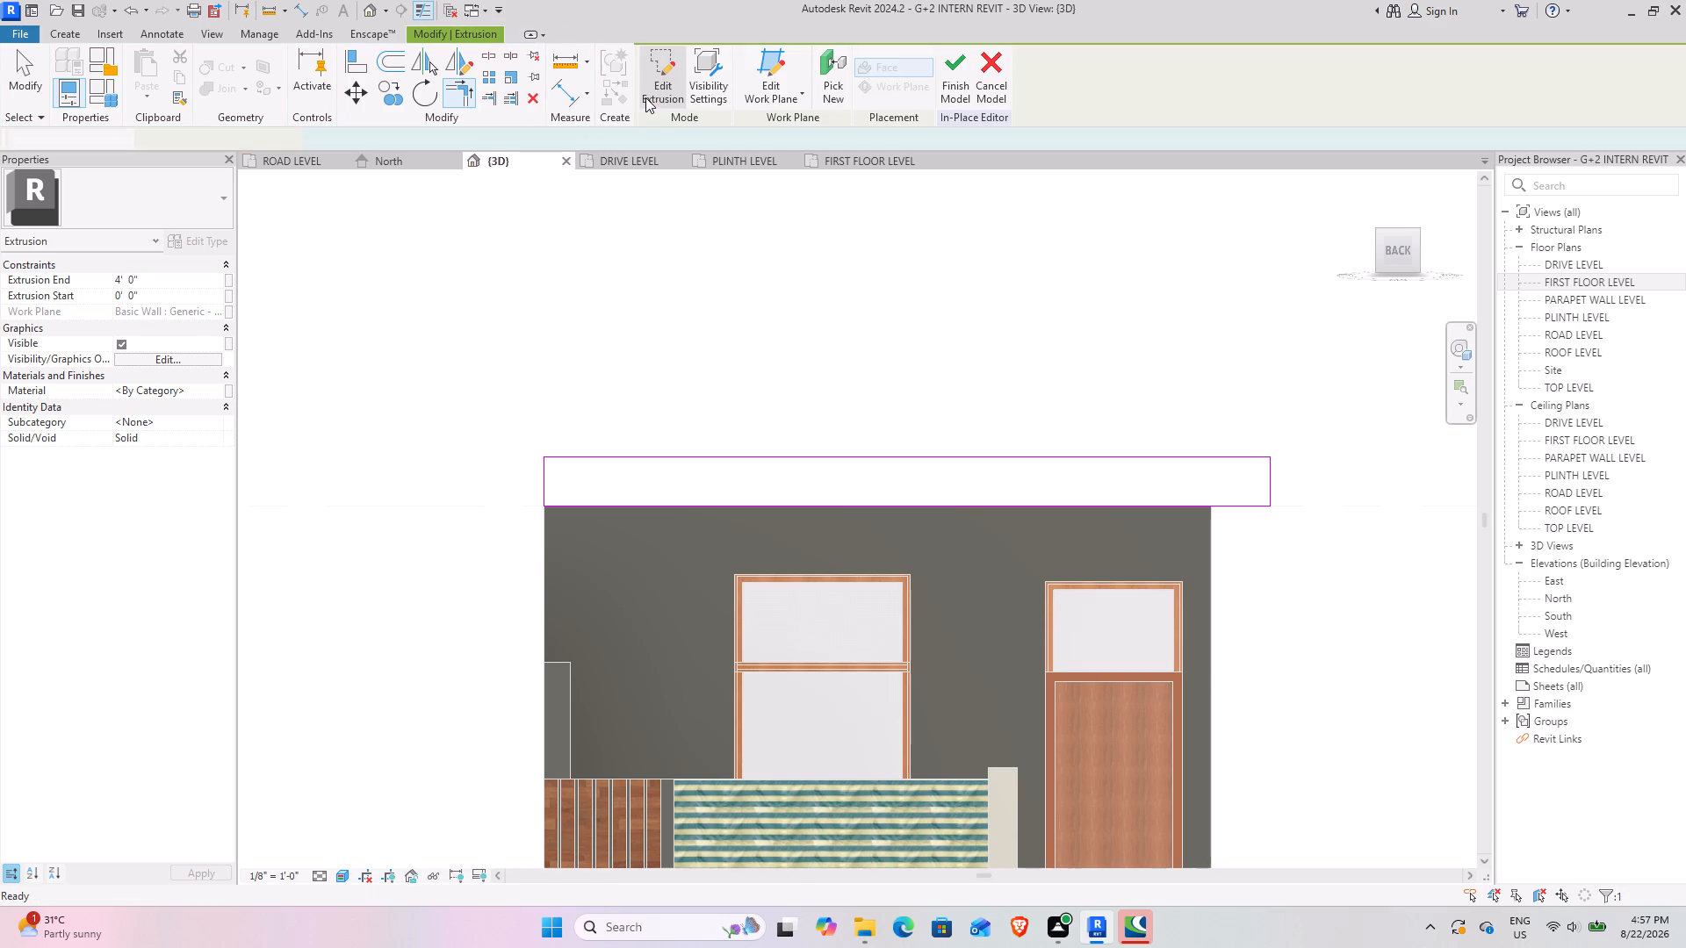
Search the materials for WHI and assign Gypsum Wall Board to the new extrusion above the wall.
{"action": "scroll", "coordinate": [836, 348], "scroll_direction": "down", "scroll_amount": 2}
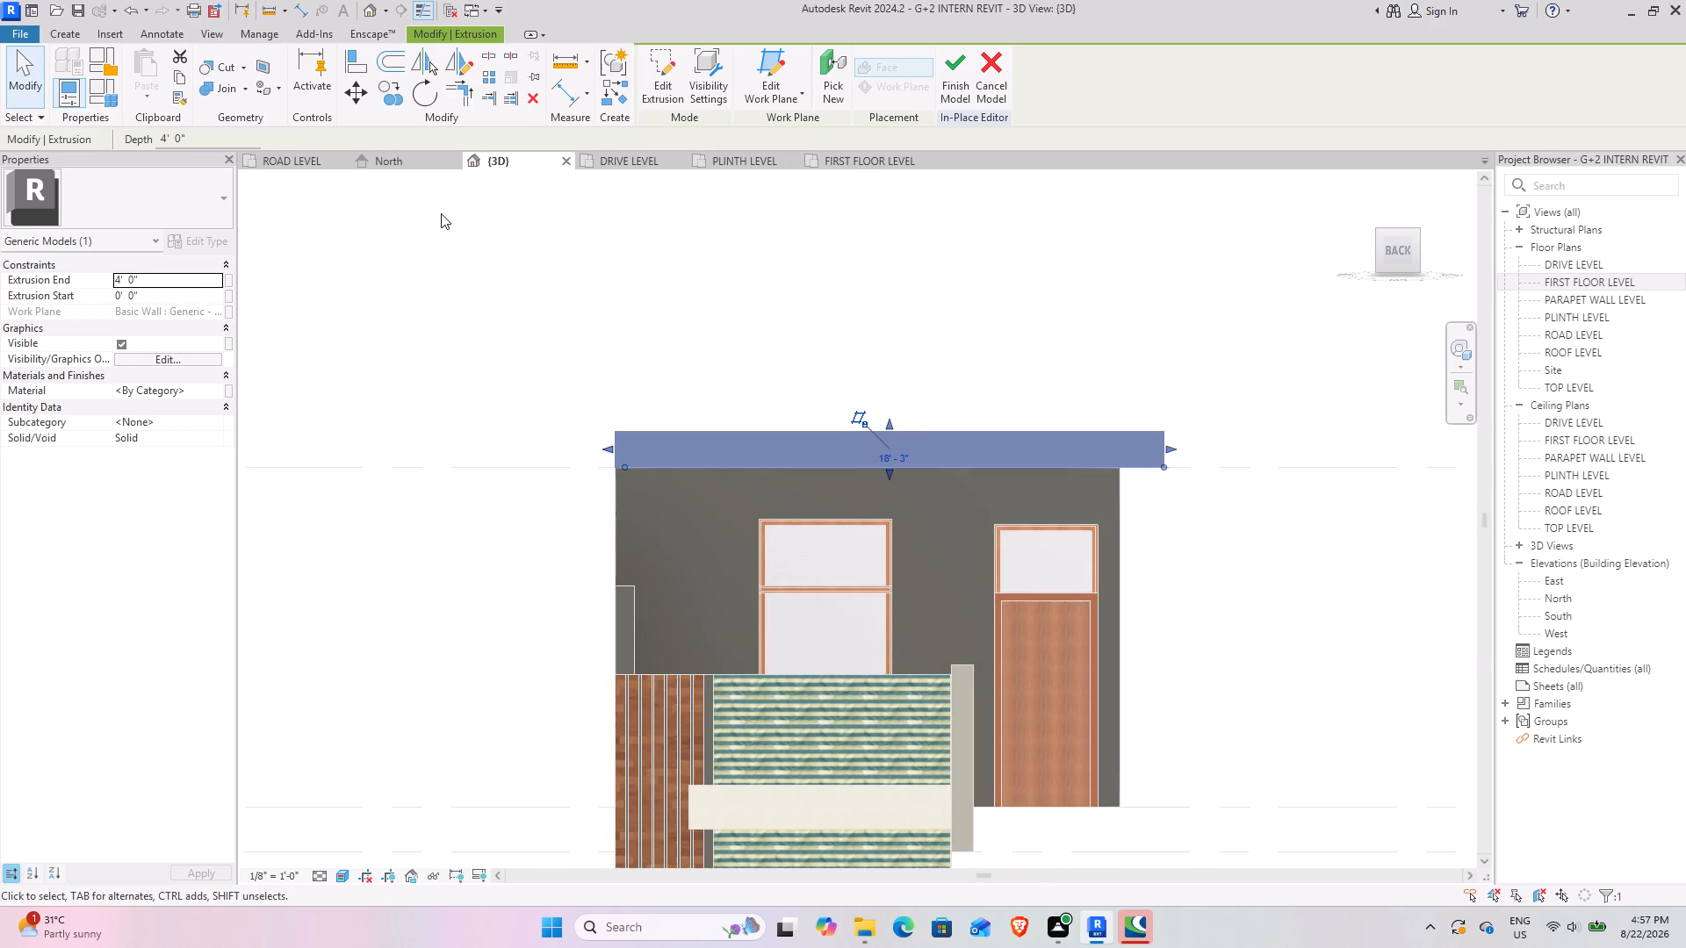
{"action": "scroll", "coordinate": [458, 419], "scroll_direction": "down", "scroll_amount": 2}
{"action": "middle_click_drag", "start_coordinate": [452, 430], "coordinate": [737, 620], "text": "shift"}
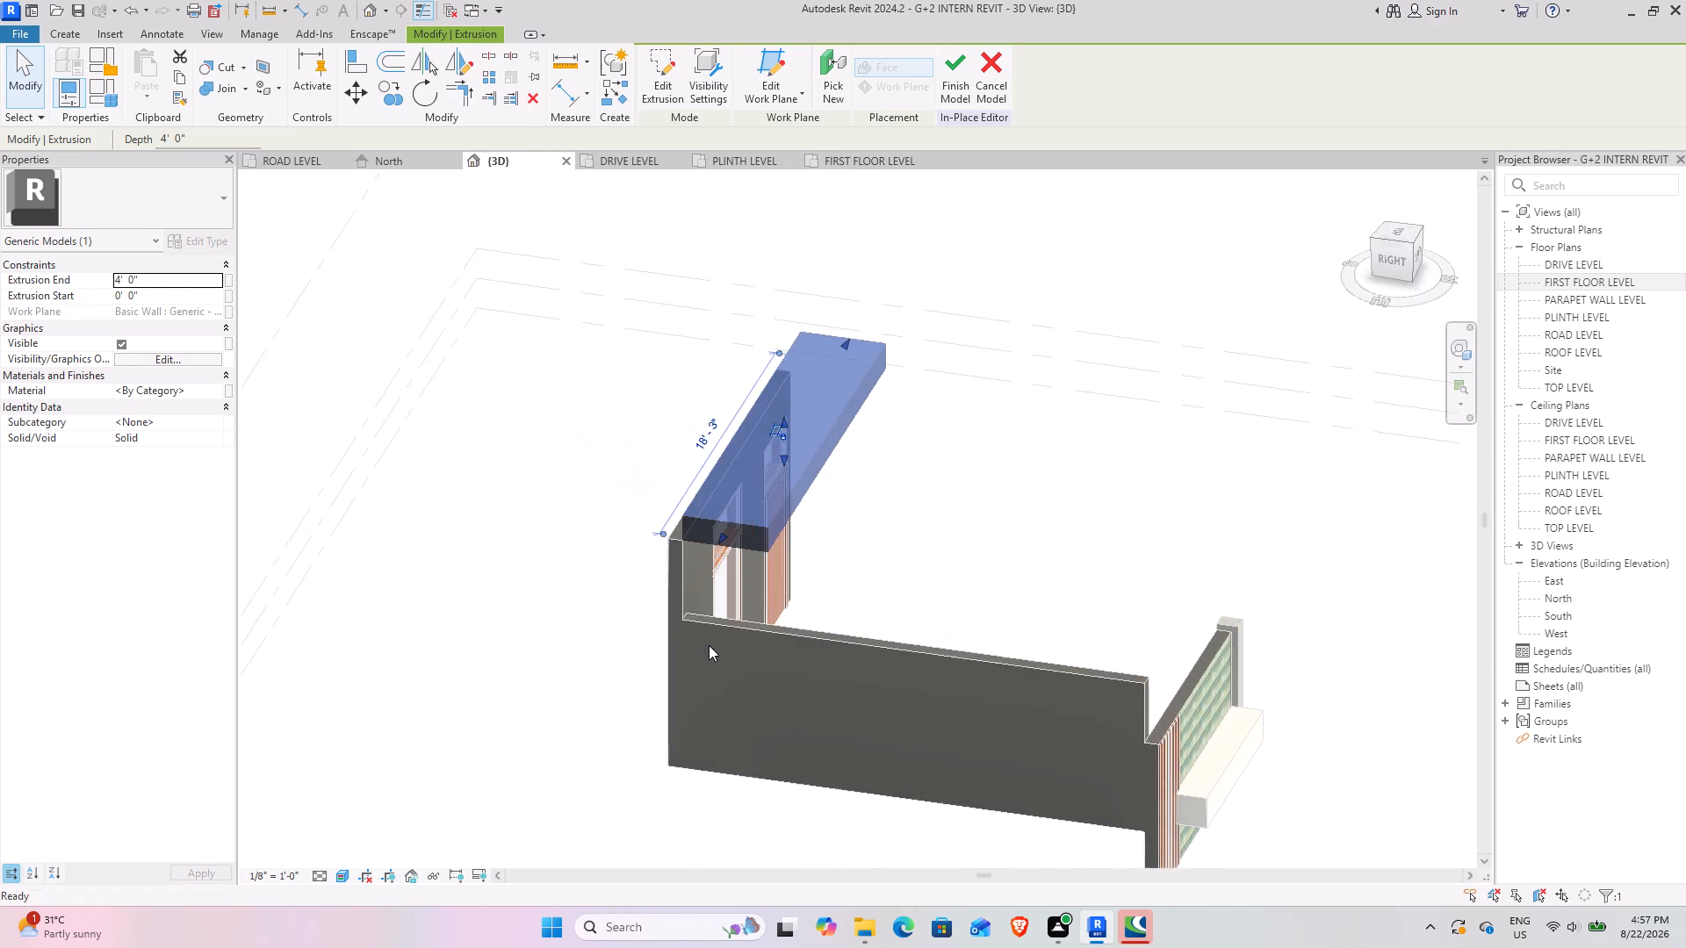
{"action": "middle_click_drag", "start_coordinate": [708, 645], "coordinate": [444, 492]}
{"action": "middle_click_drag", "start_coordinate": [628, 551], "coordinate": [574, 519], "text": "shift"}
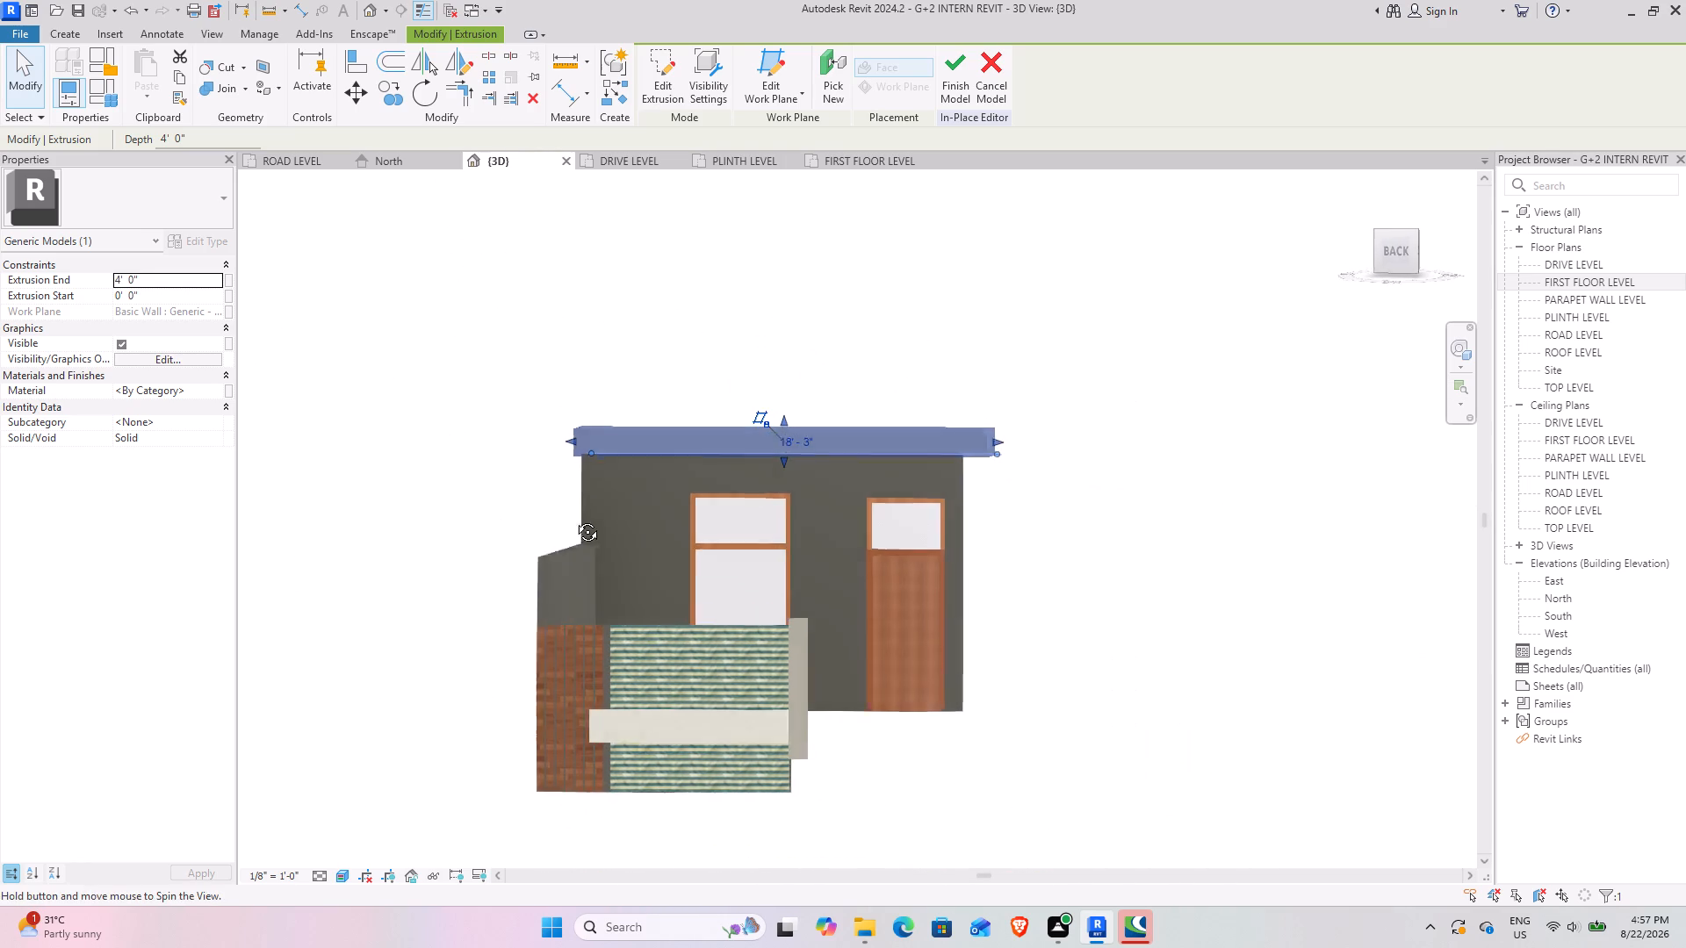
{"action": "middle_click_drag", "start_coordinate": [574, 519], "coordinate": [583, 531], "text": "shift"}
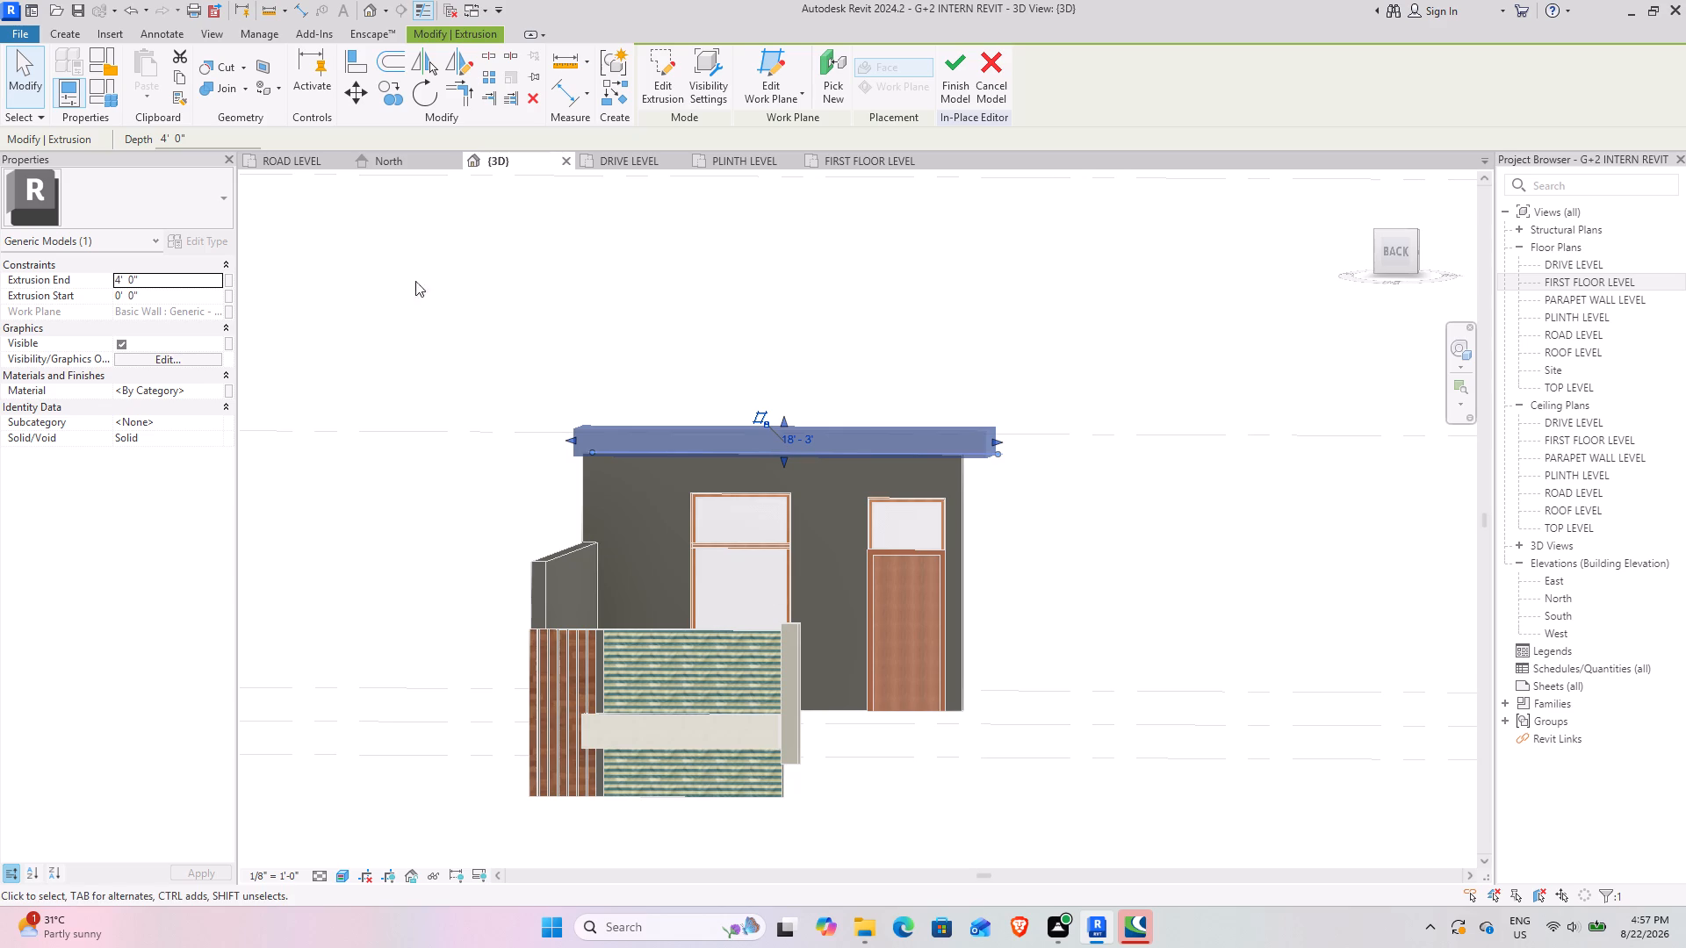
{"action": "left_click", "coordinate": [213, 391]}
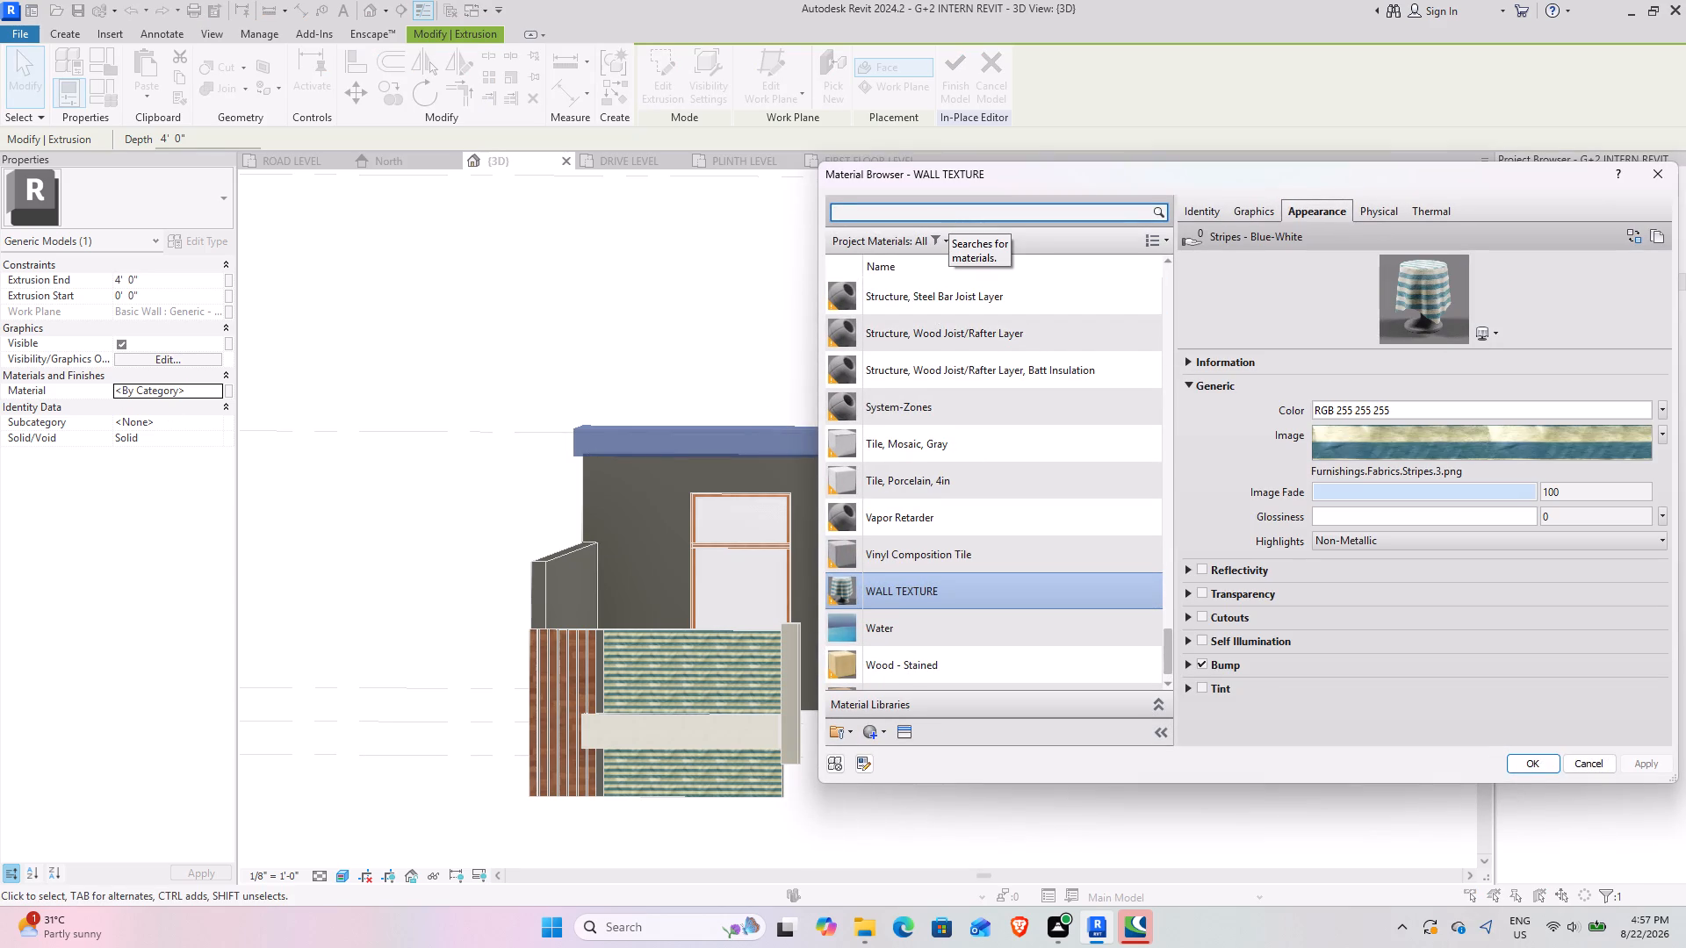
{"action": "type", "text": "WHI"}
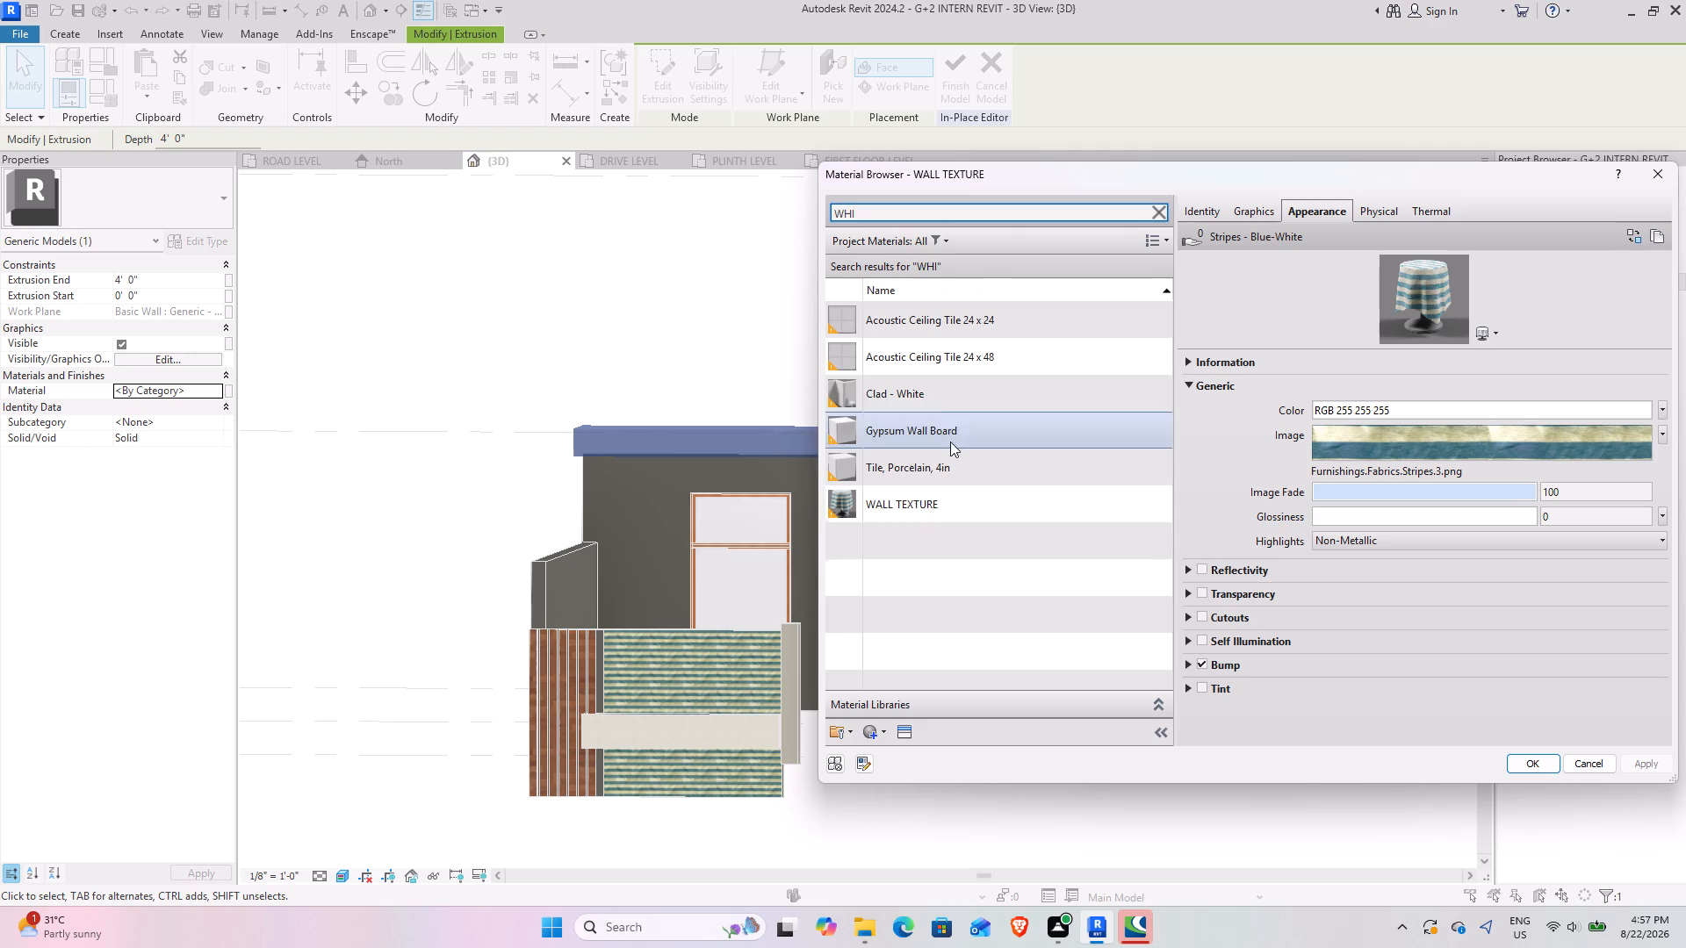
{"action": "left_click", "coordinate": [1000, 427]}
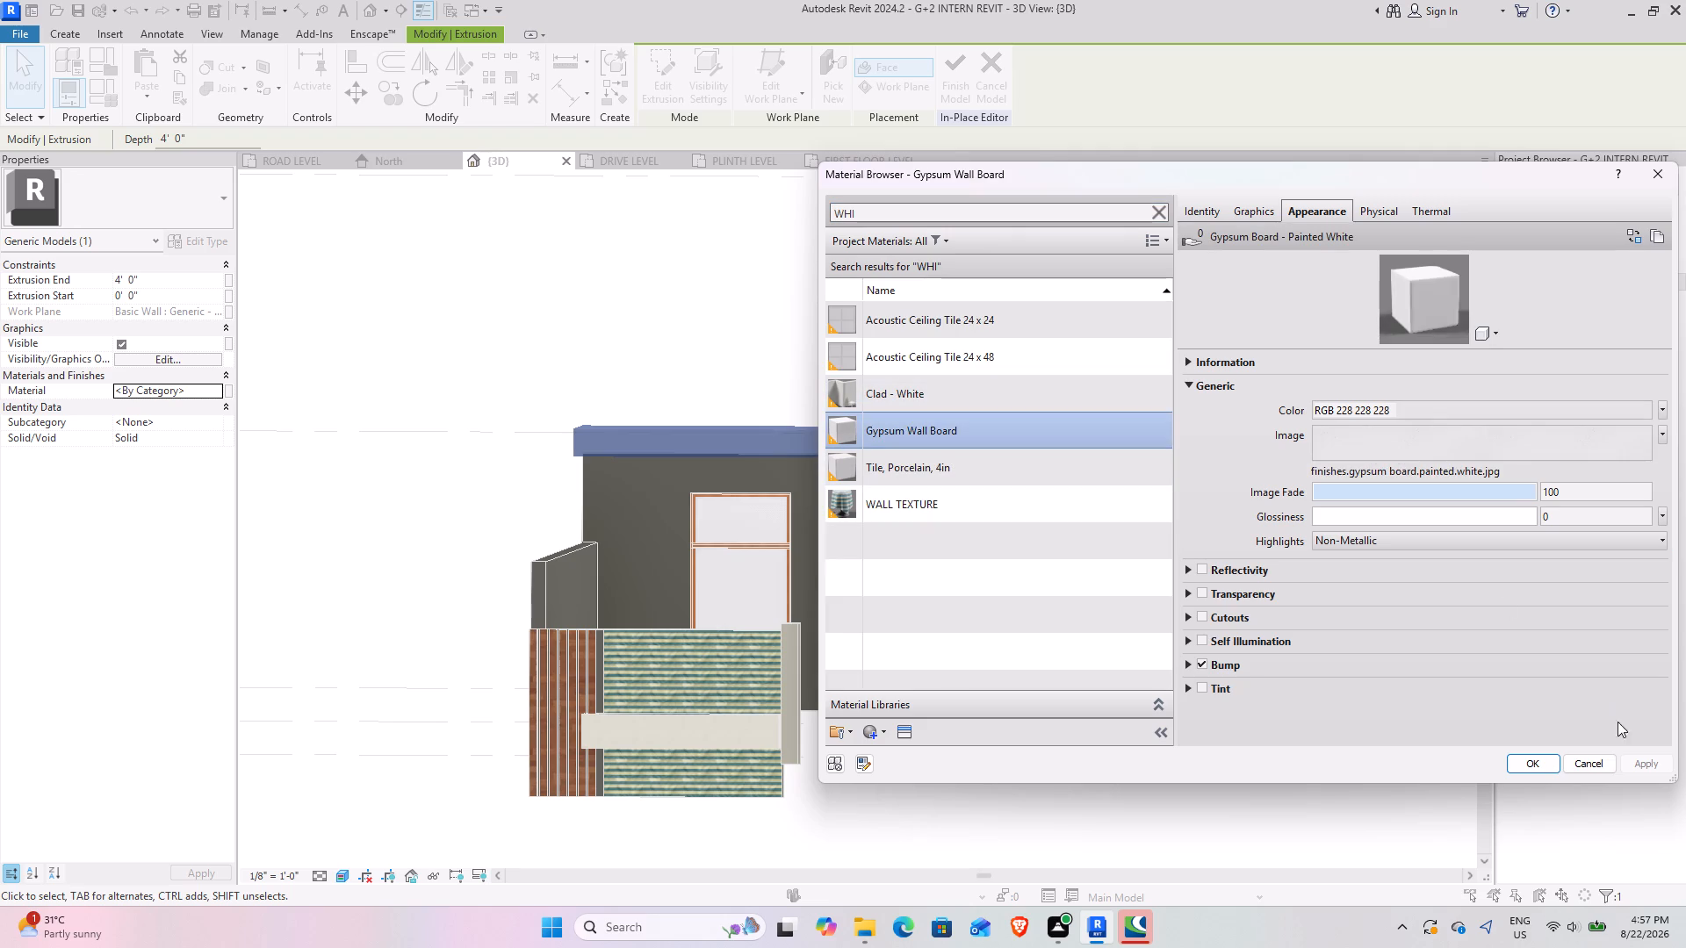
{"action": "left_click", "coordinate": [1260, 214]}
{"action": "left_click", "coordinate": [1541, 767]}
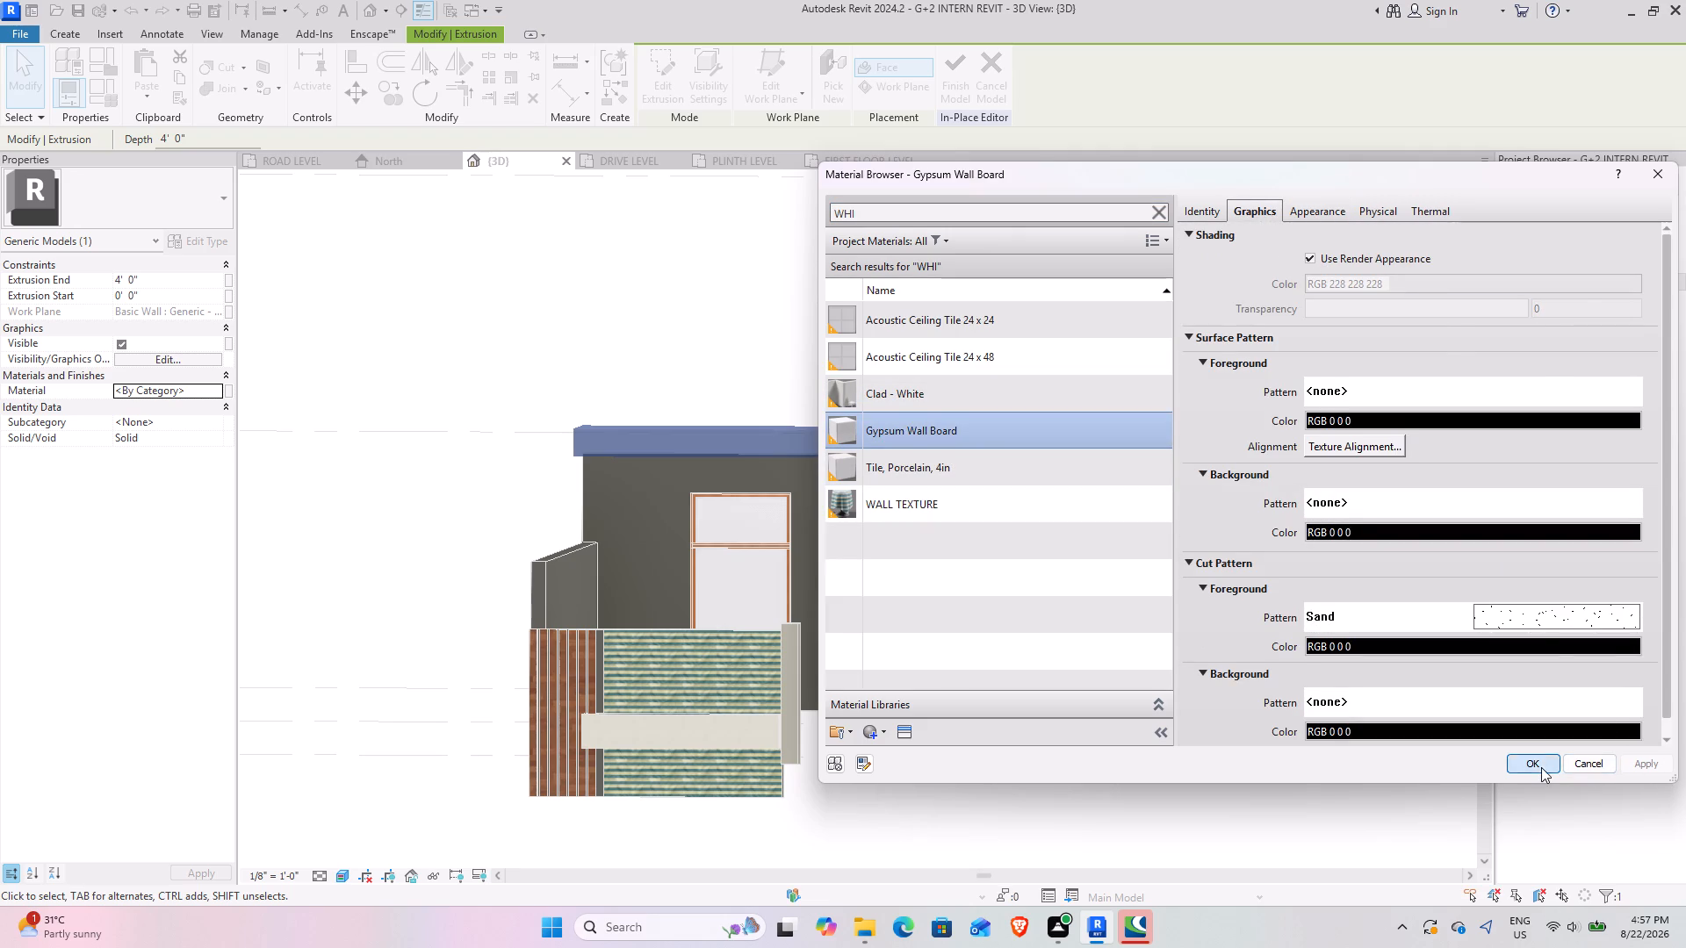
{"action": "left_click", "coordinate": [1050, 533]}
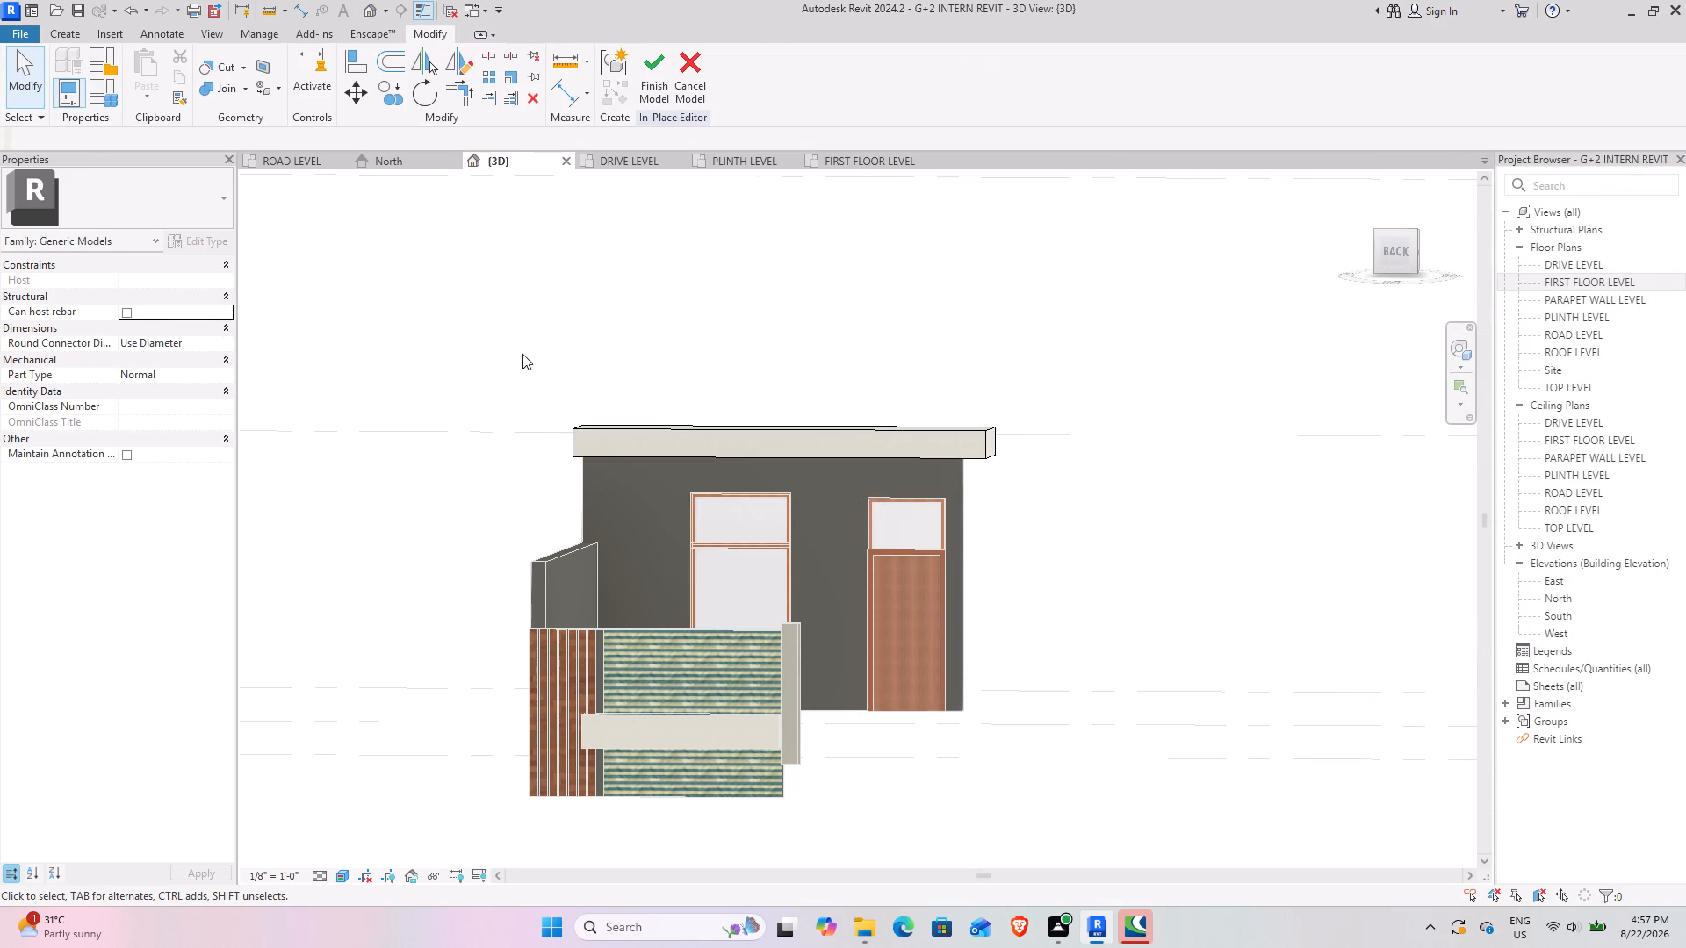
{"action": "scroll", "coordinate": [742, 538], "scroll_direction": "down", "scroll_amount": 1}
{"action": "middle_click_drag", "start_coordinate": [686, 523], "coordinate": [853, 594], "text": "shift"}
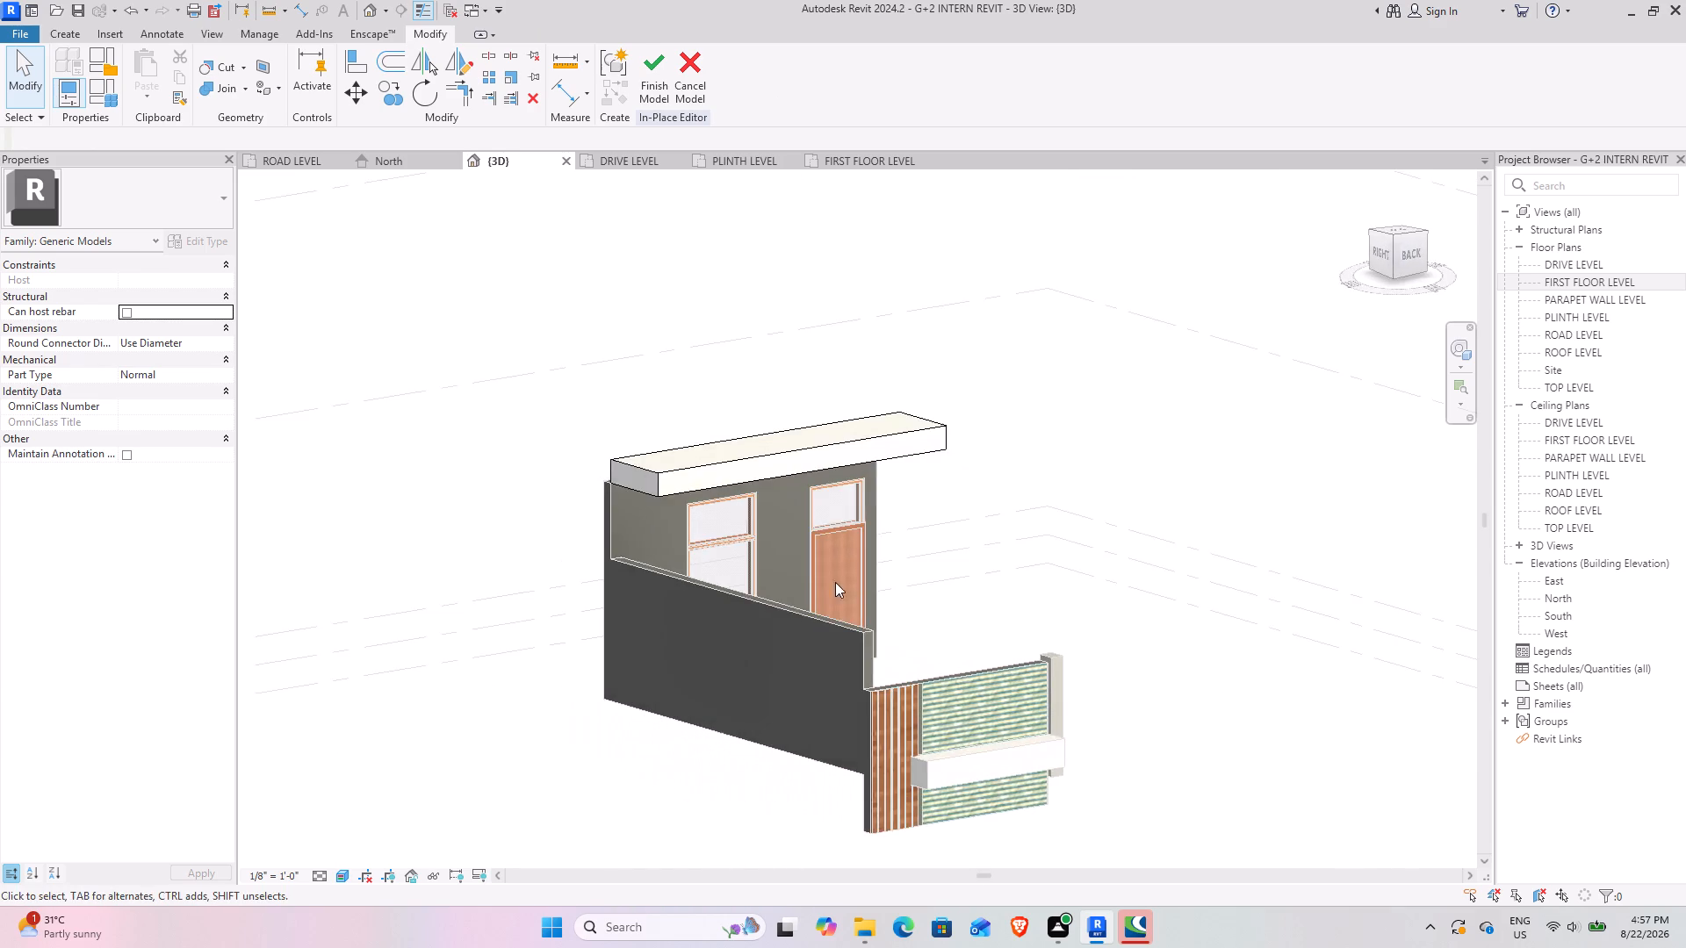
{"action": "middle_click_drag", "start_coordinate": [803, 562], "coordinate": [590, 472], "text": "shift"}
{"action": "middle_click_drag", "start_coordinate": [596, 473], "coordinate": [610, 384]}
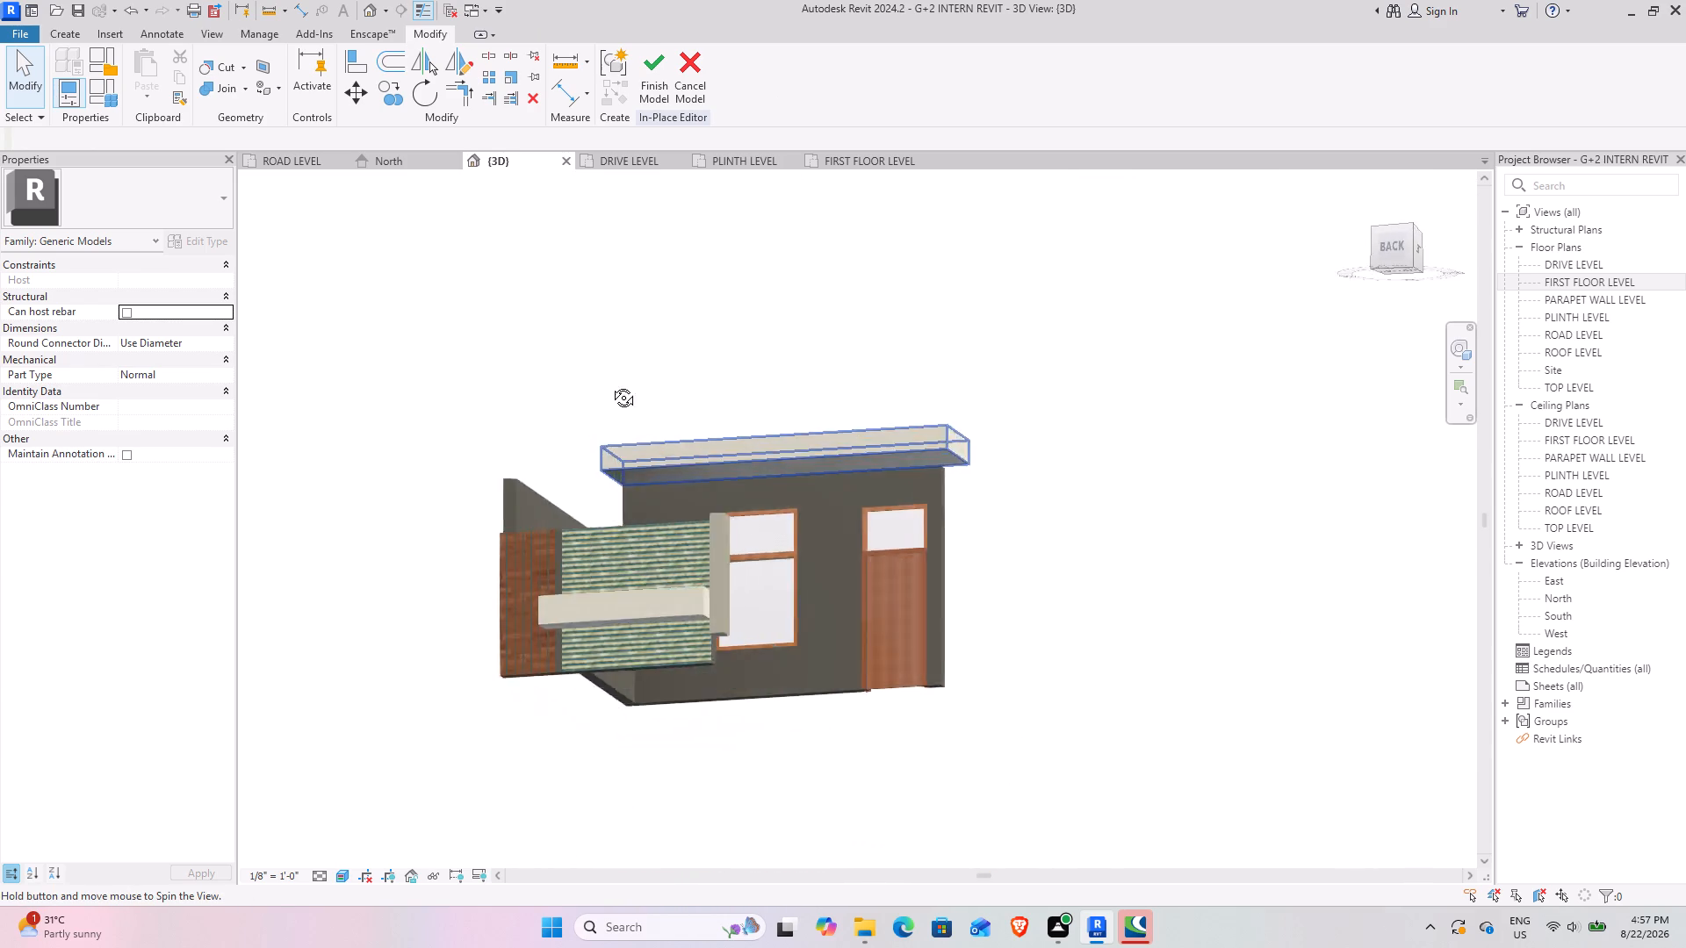
Examine the new slab projection above the rear wall from several angles, checking its side overhang and depth against the window and door wall.
{"action": "middle_click_drag", "start_coordinate": [610, 384], "coordinate": [544, 528]}
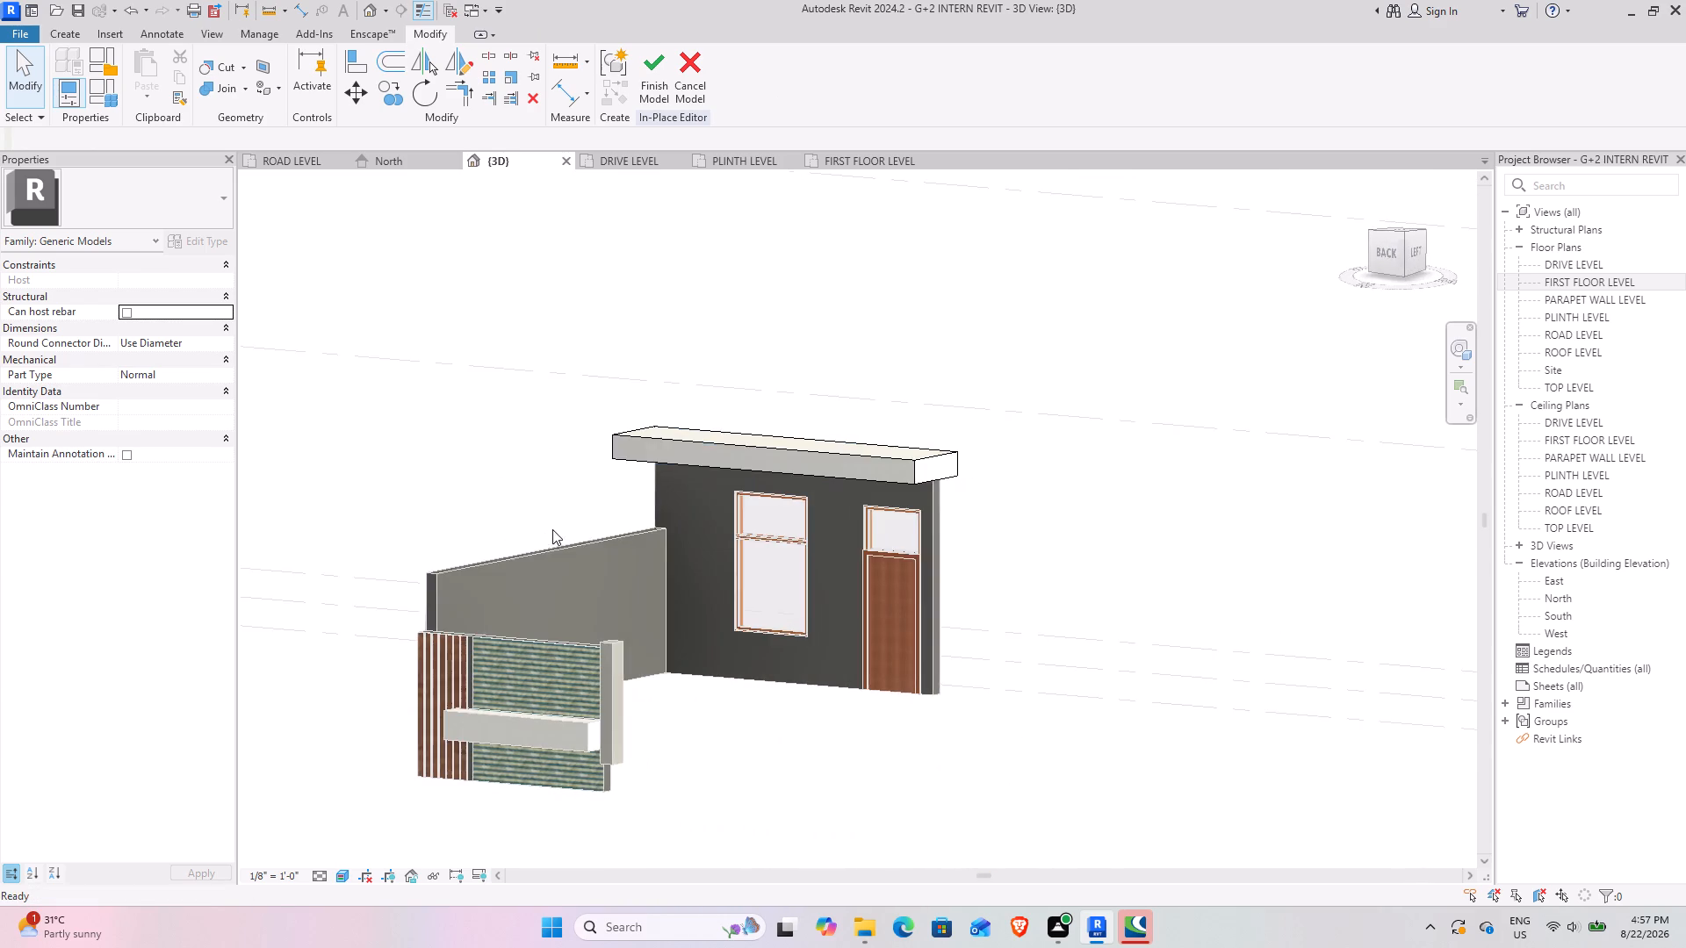
{"action": "middle_click_drag", "start_coordinate": [557, 529], "coordinate": [717, 571]}
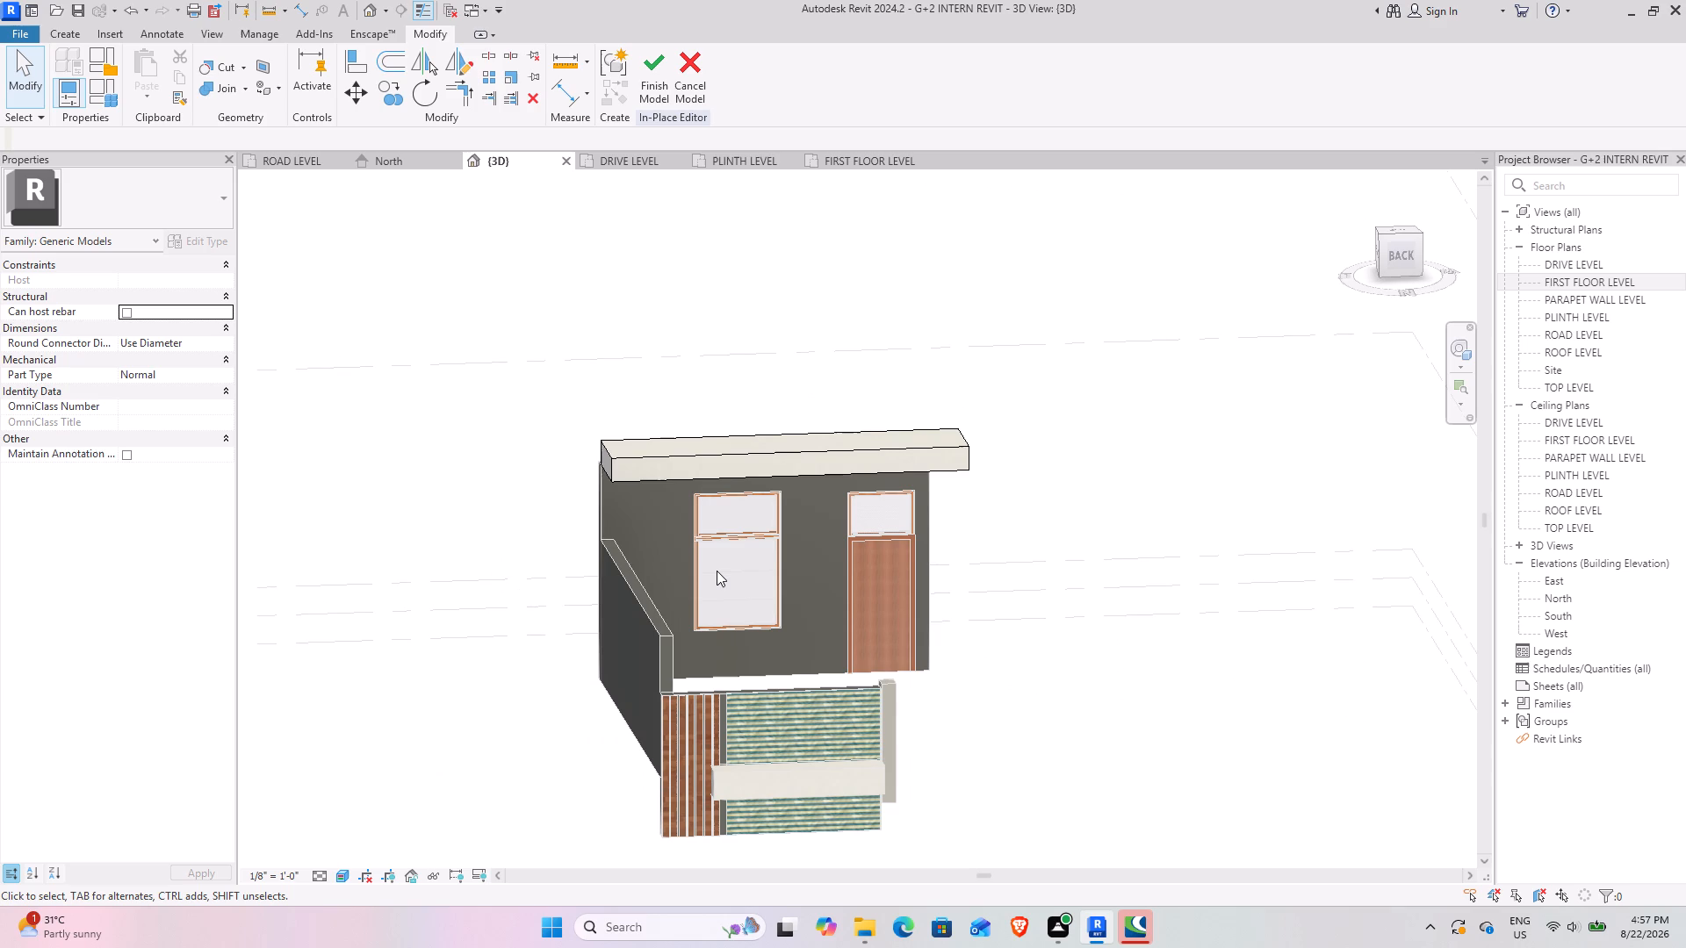
{"action": "middle_click_drag", "start_coordinate": [715, 567], "coordinate": [689, 488], "text": "shift"}
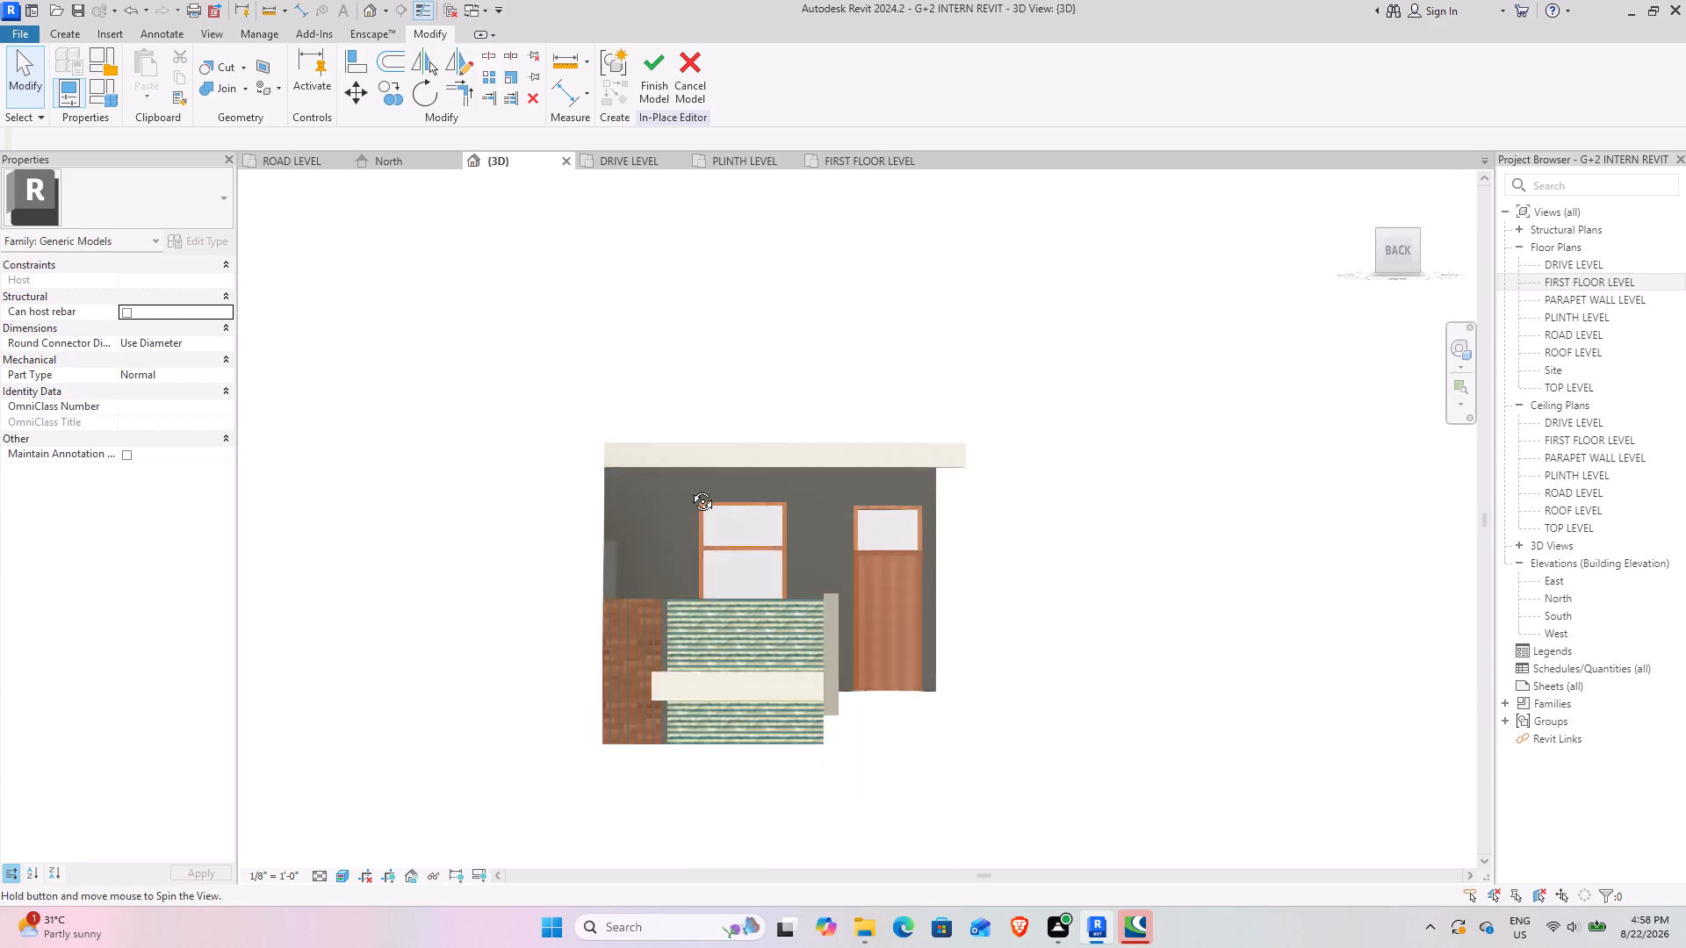
{"action": "middle_click_drag", "start_coordinate": [689, 488], "coordinate": [737, 507], "text": "shift"}
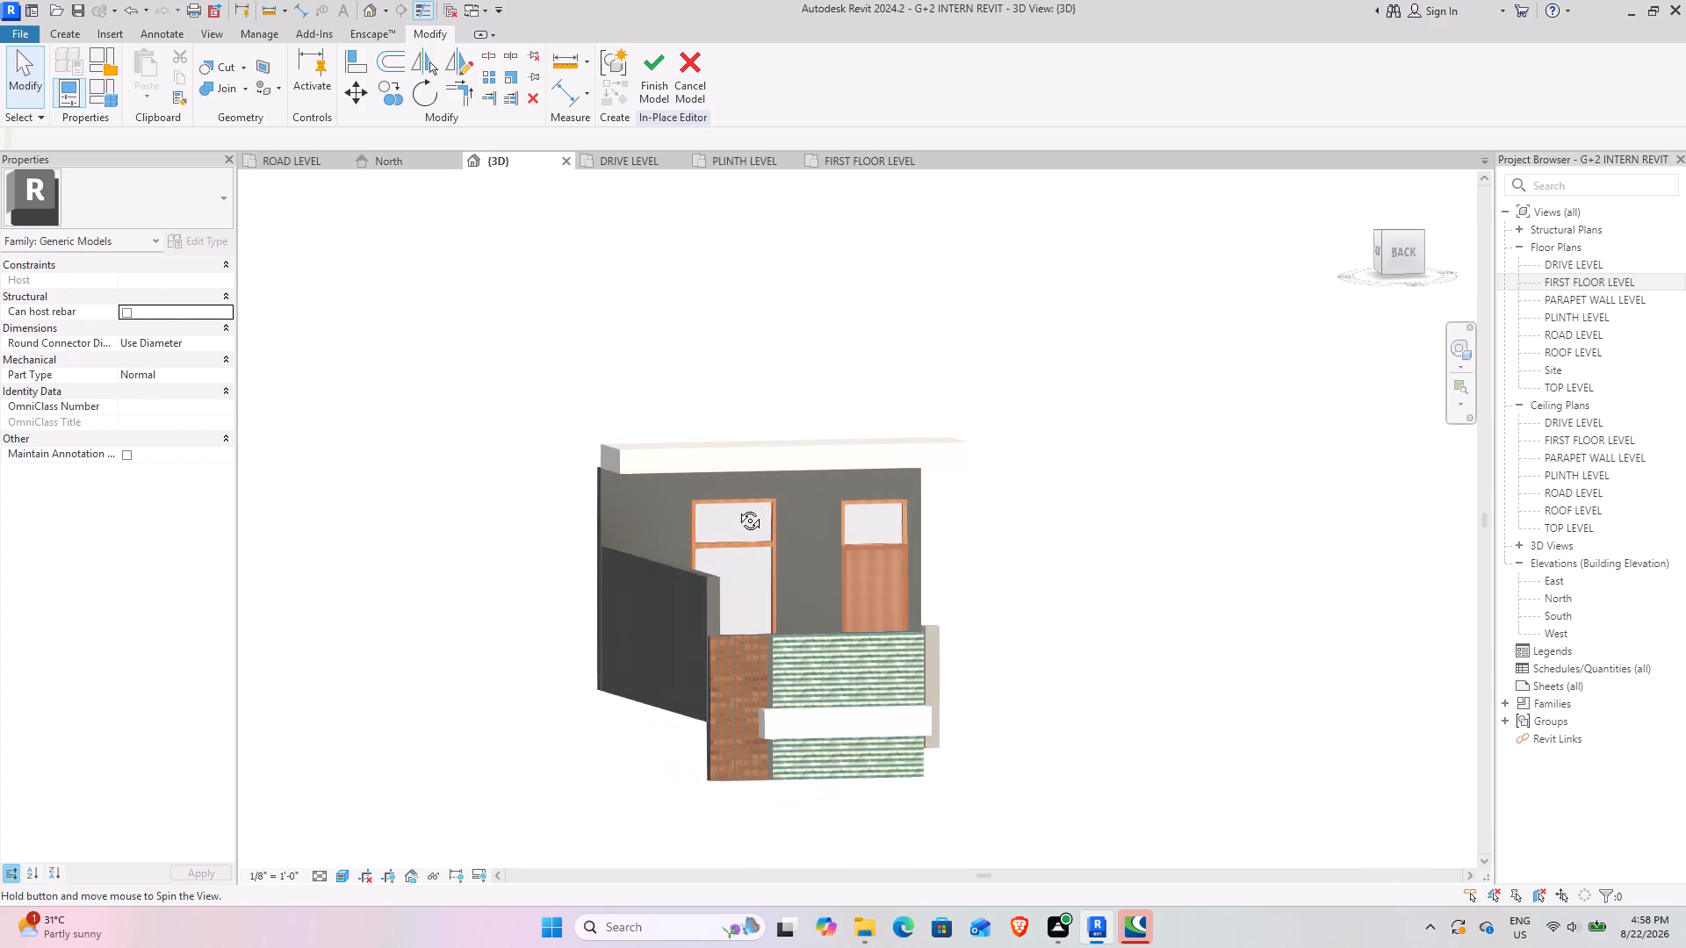
{"action": "middle_click_drag", "start_coordinate": [737, 507], "coordinate": [731, 513], "text": "shift"}
{"action": "middle_click_drag", "start_coordinate": [766, 578], "coordinate": [759, 577], "text": "shift"}
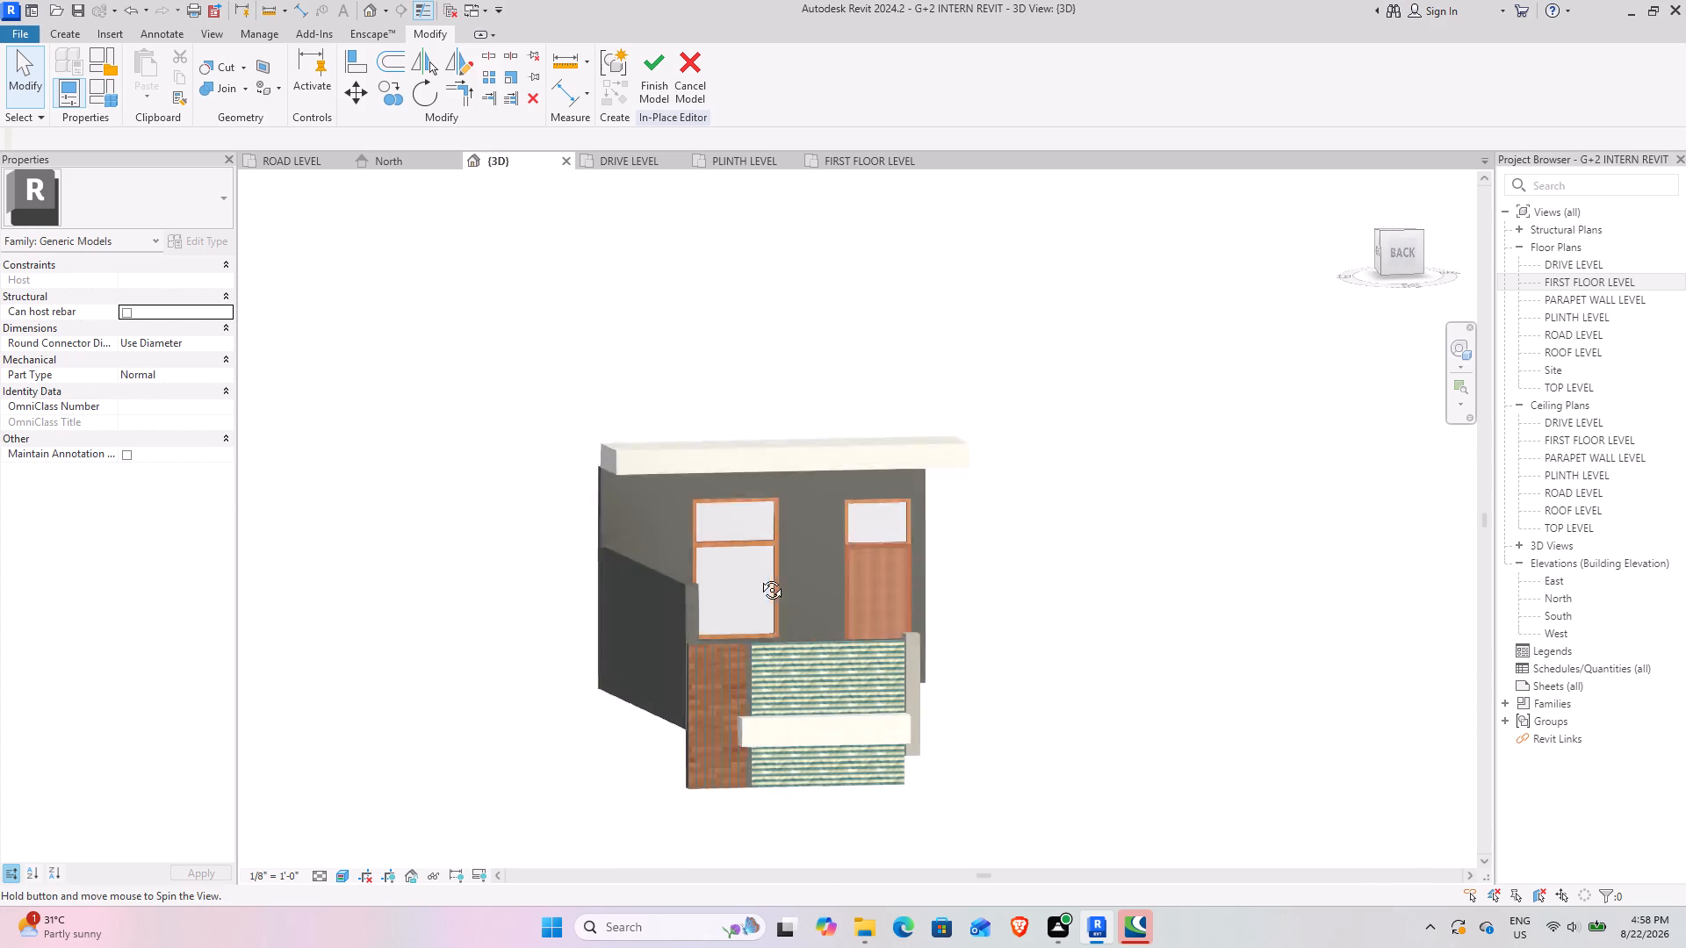
{"action": "middle_click_drag", "start_coordinate": [759, 577], "coordinate": [710, 558], "text": "shift"}
{"action": "middle_click_drag", "start_coordinate": [771, 571], "coordinate": [757, 575], "text": "shift"}
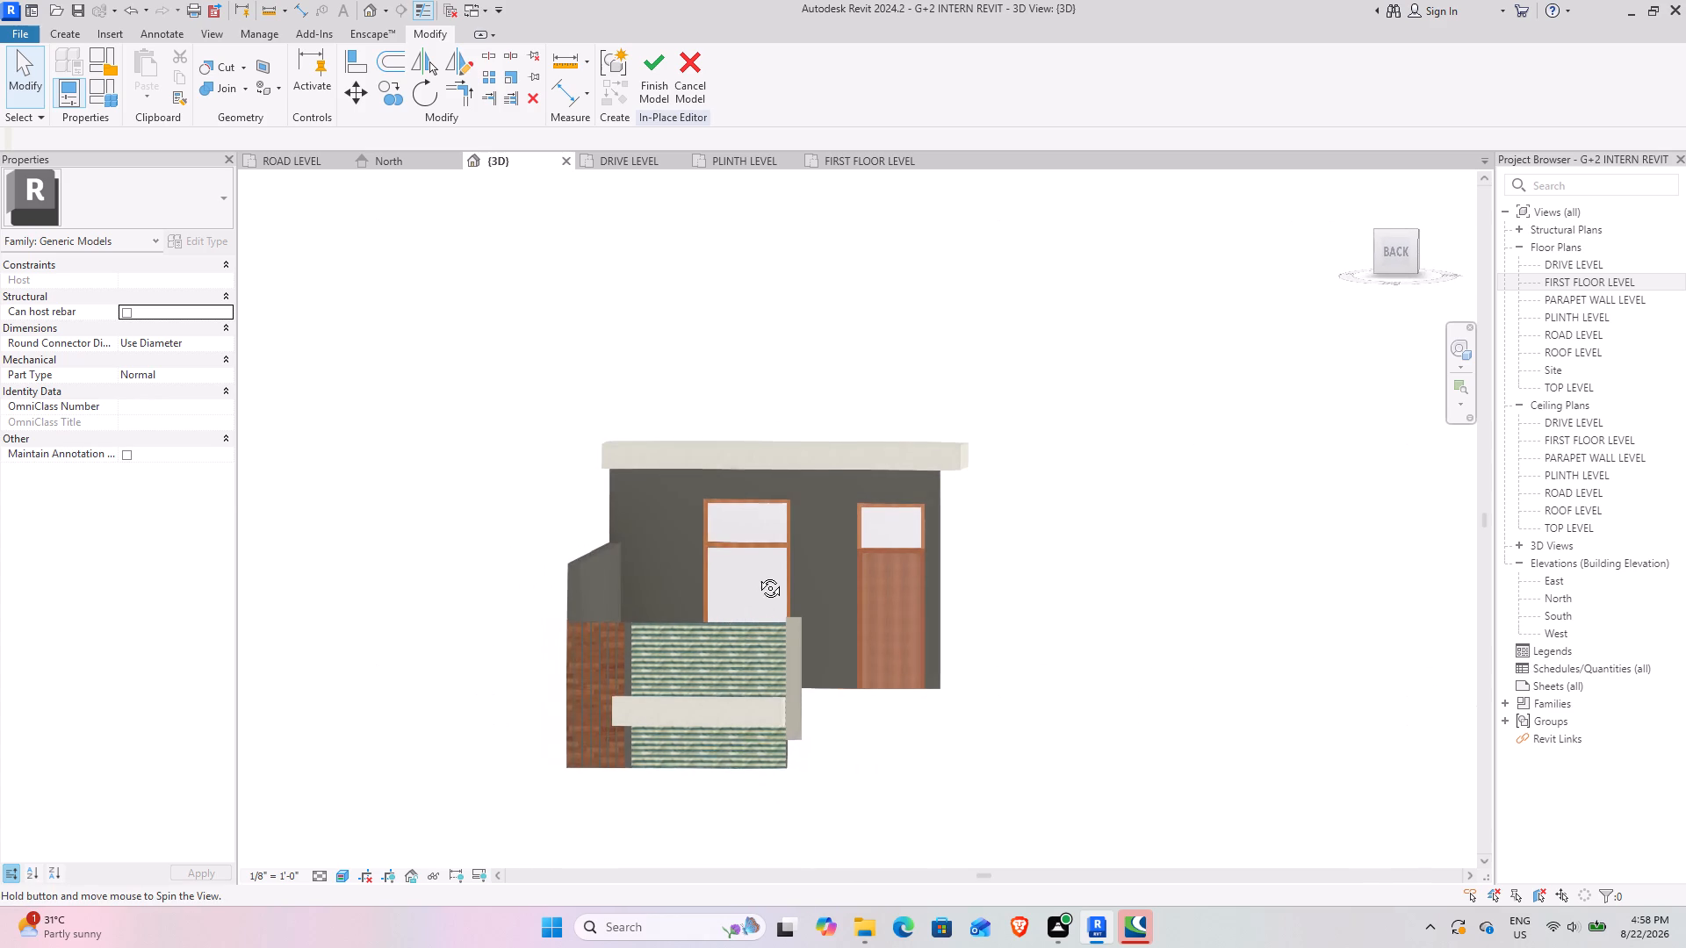
{"action": "middle_click_drag", "start_coordinate": [757, 575], "coordinate": [757, 579], "text": "shift"}
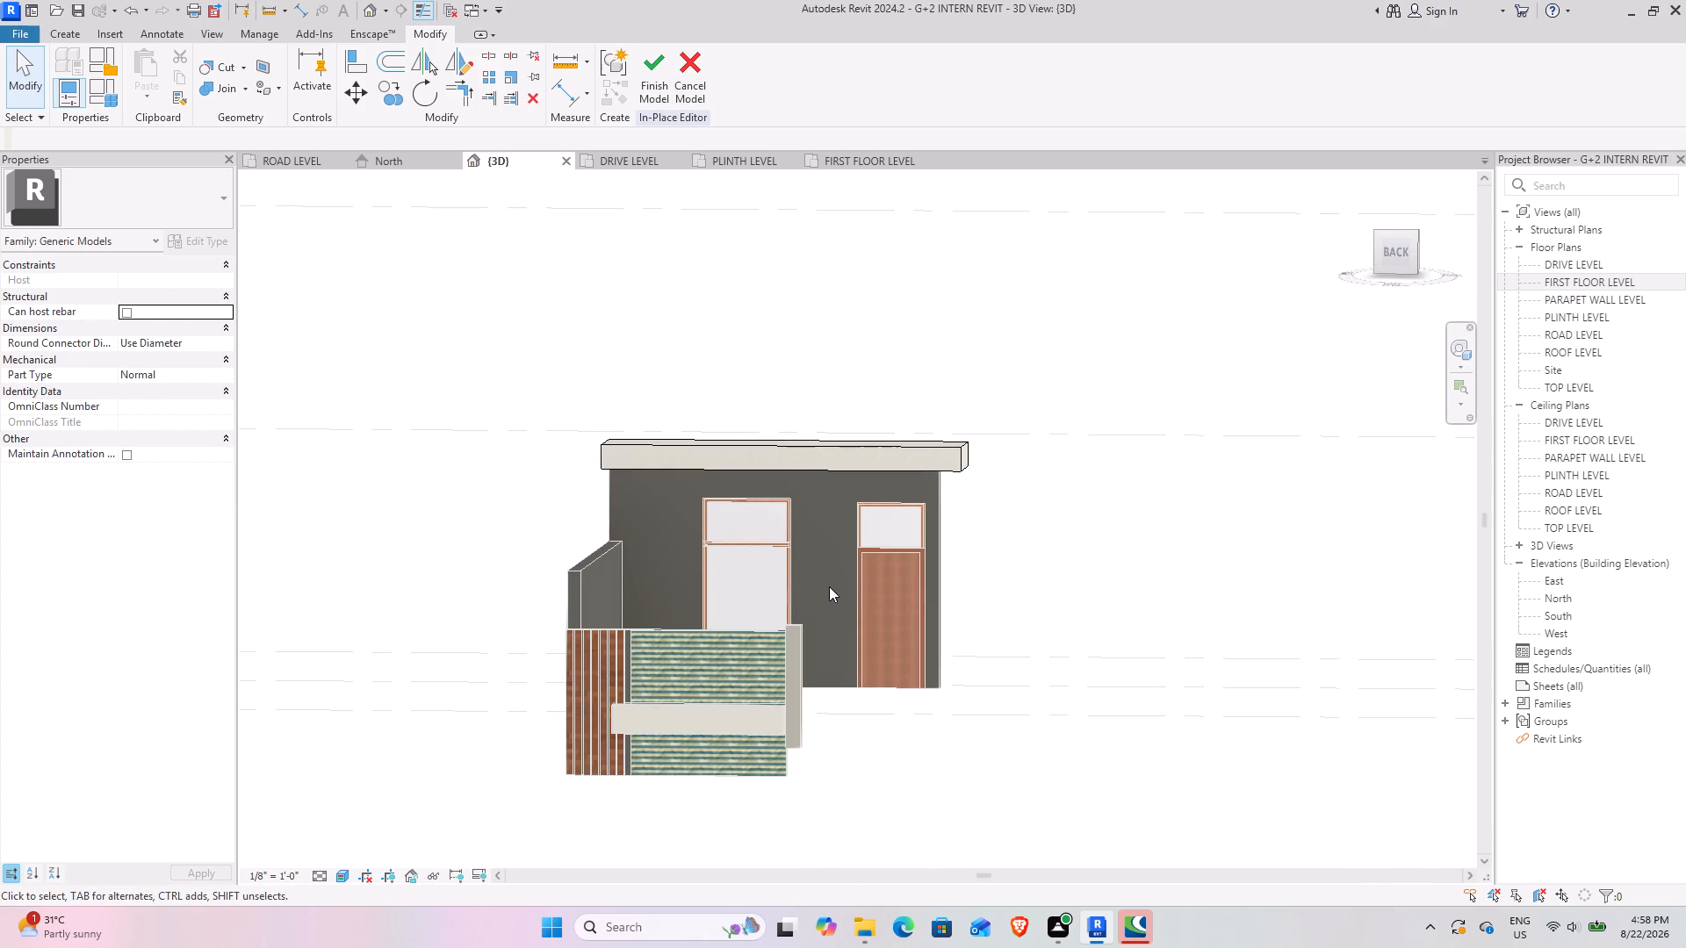
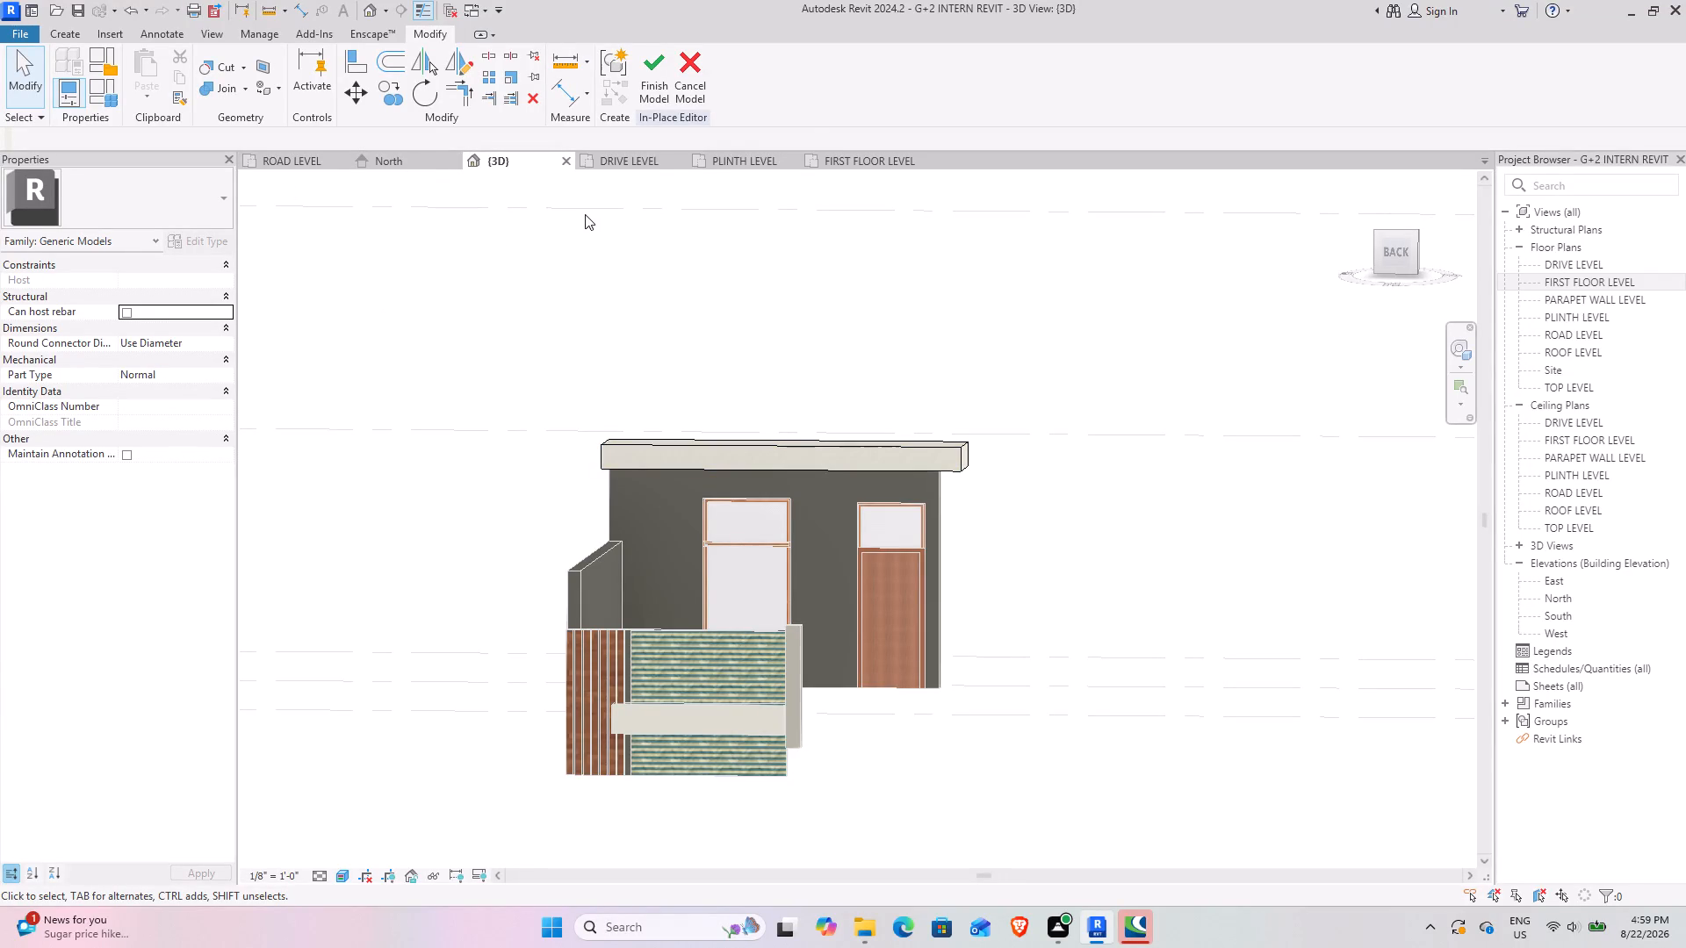
Finish the in-place slab projection model from the FIRST FLOOR LEVEL plan.
{"action": "left_click", "coordinate": [861, 162]}
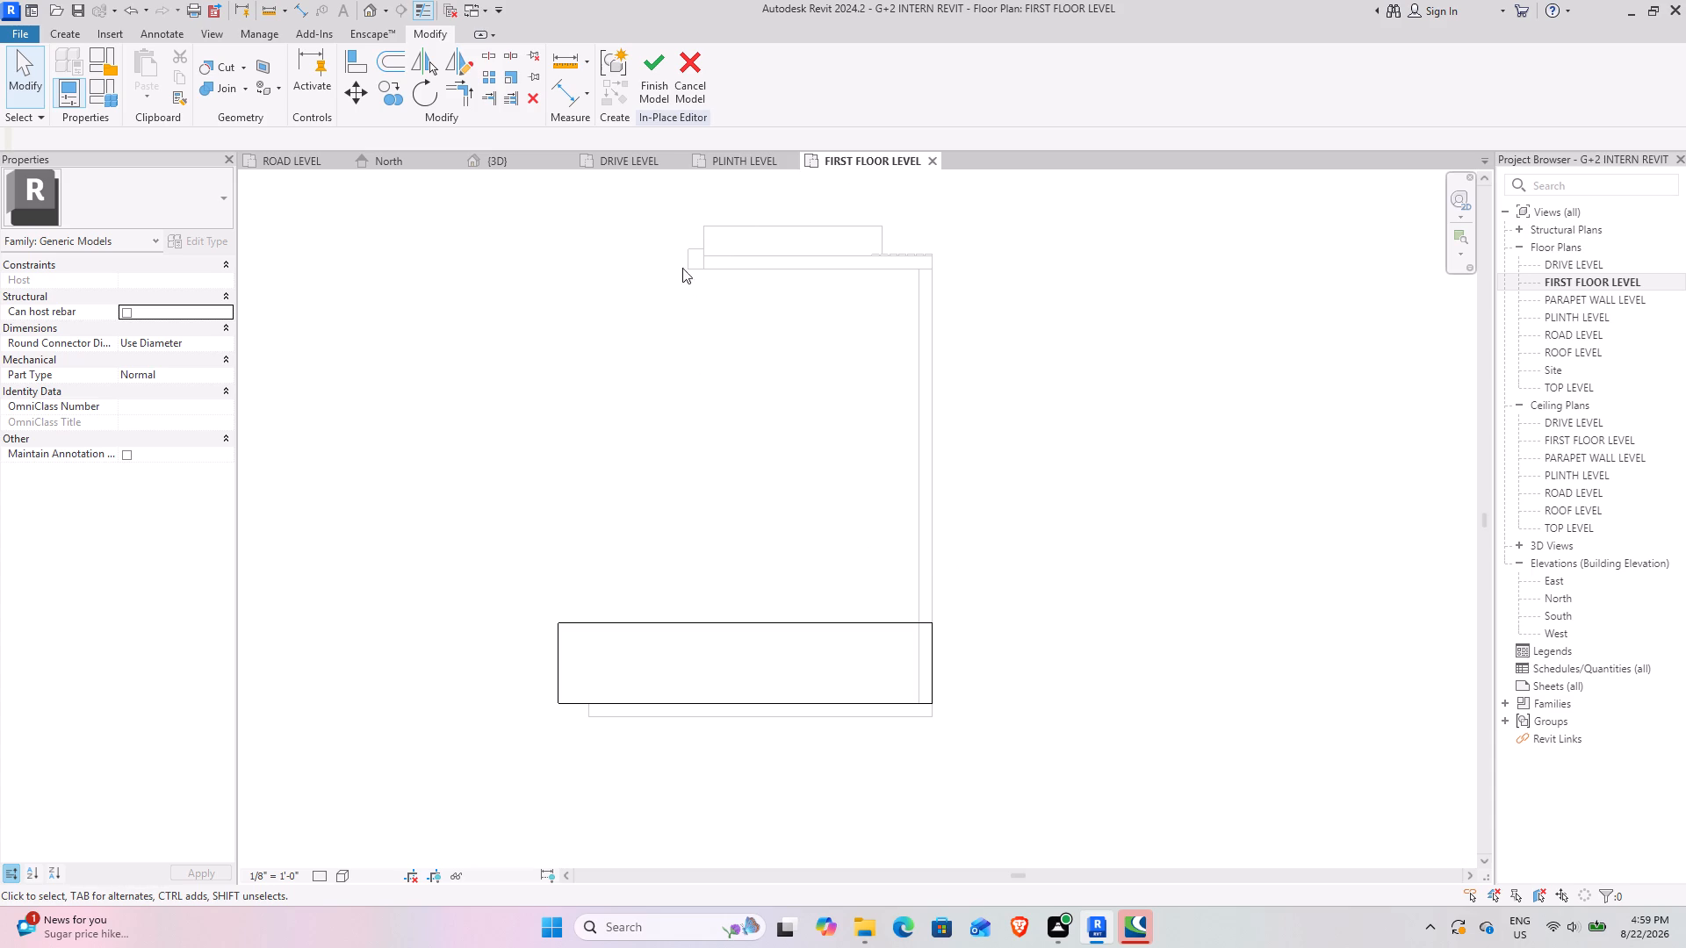
{"action": "left_click", "coordinate": [666, 67]}
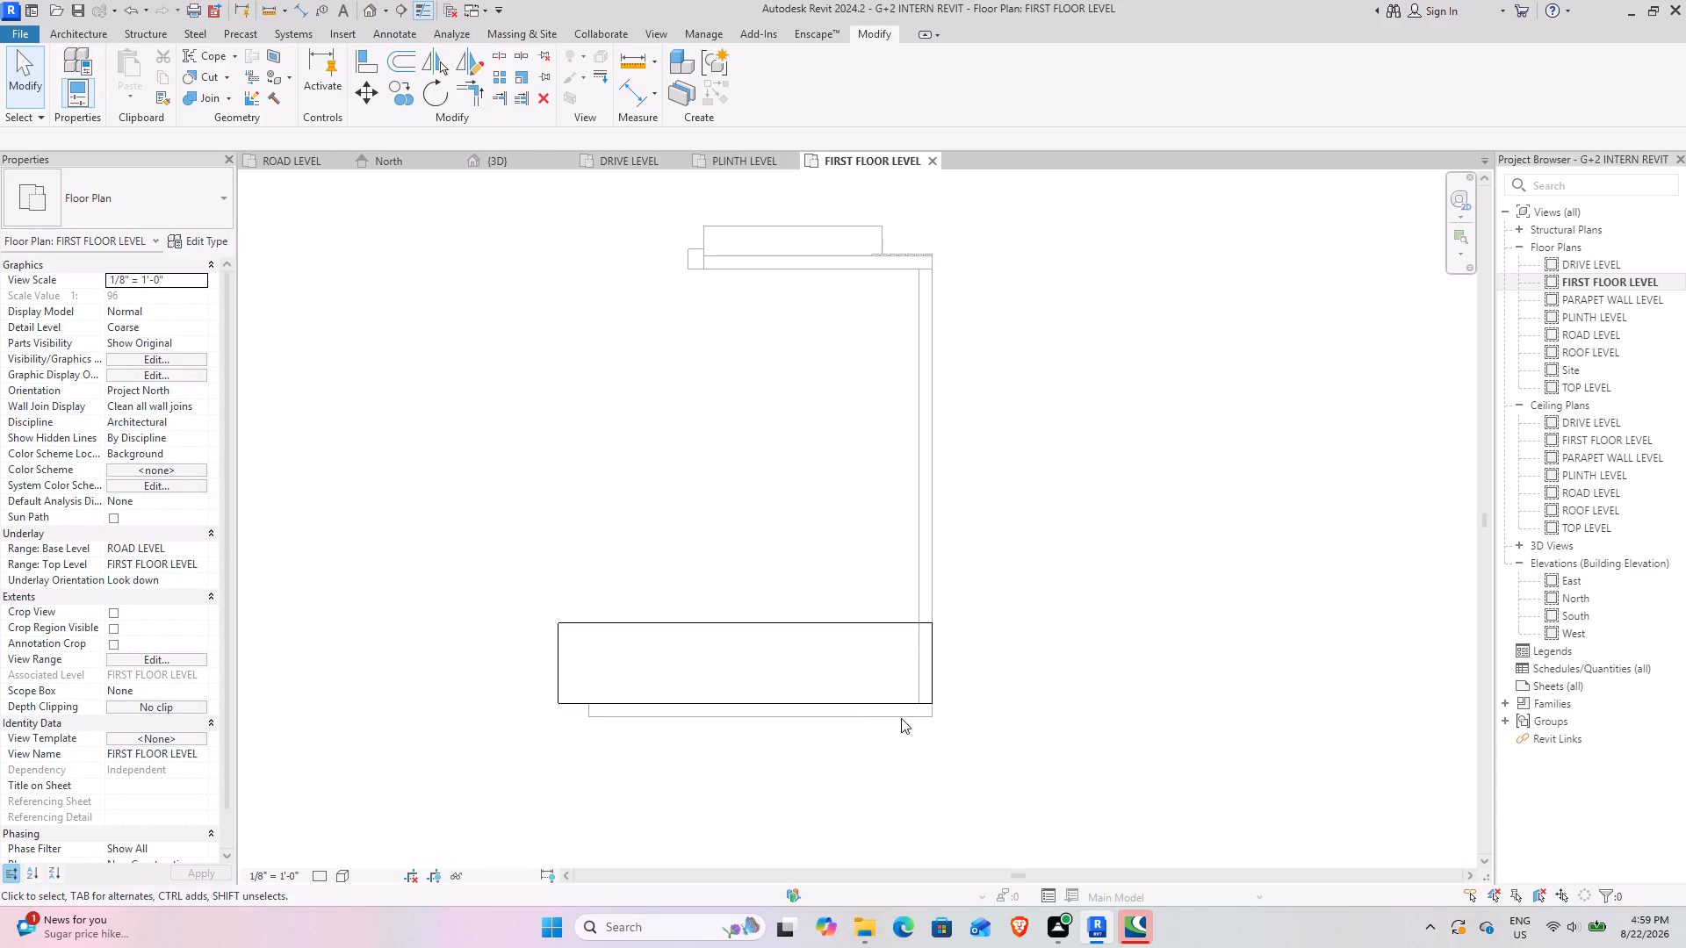
Draw a Generic - 8" wall along the slab's wall-side edge, 2'-6" to the slab's overhanging corner and 7' beyond it.
{"action": "middle_click_drag", "start_coordinate": [846, 689], "coordinate": [974, 639]}
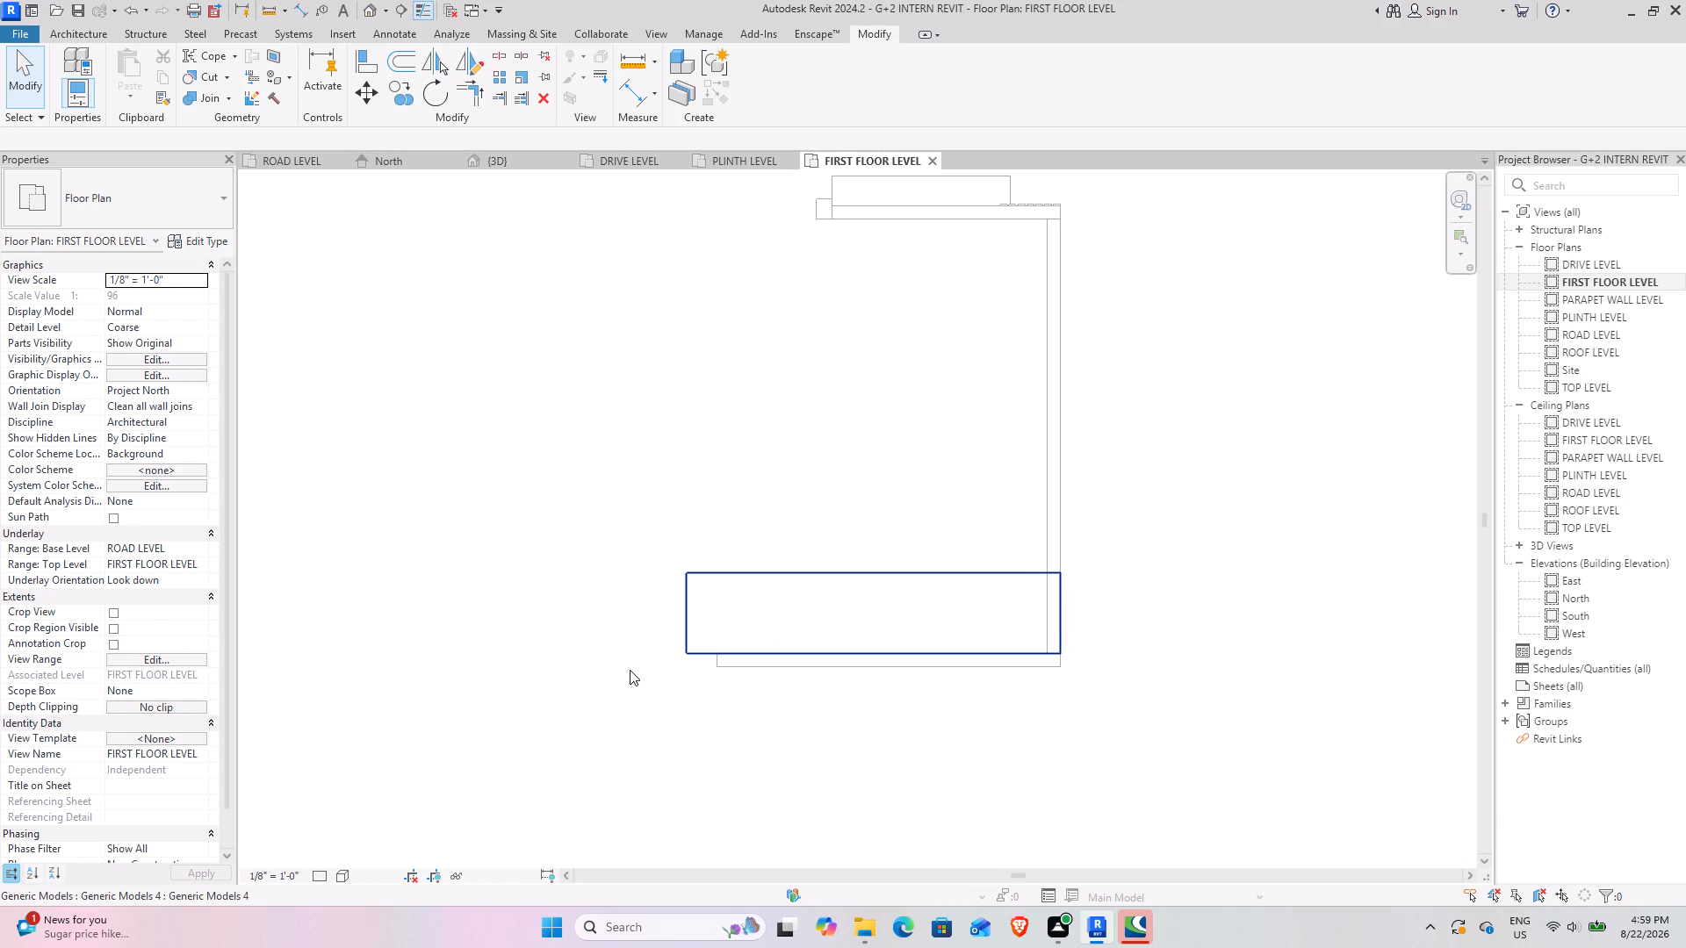
{"action": "scroll", "coordinate": [717, 670], "scroll_direction": "up", "scroll_amount": 3}
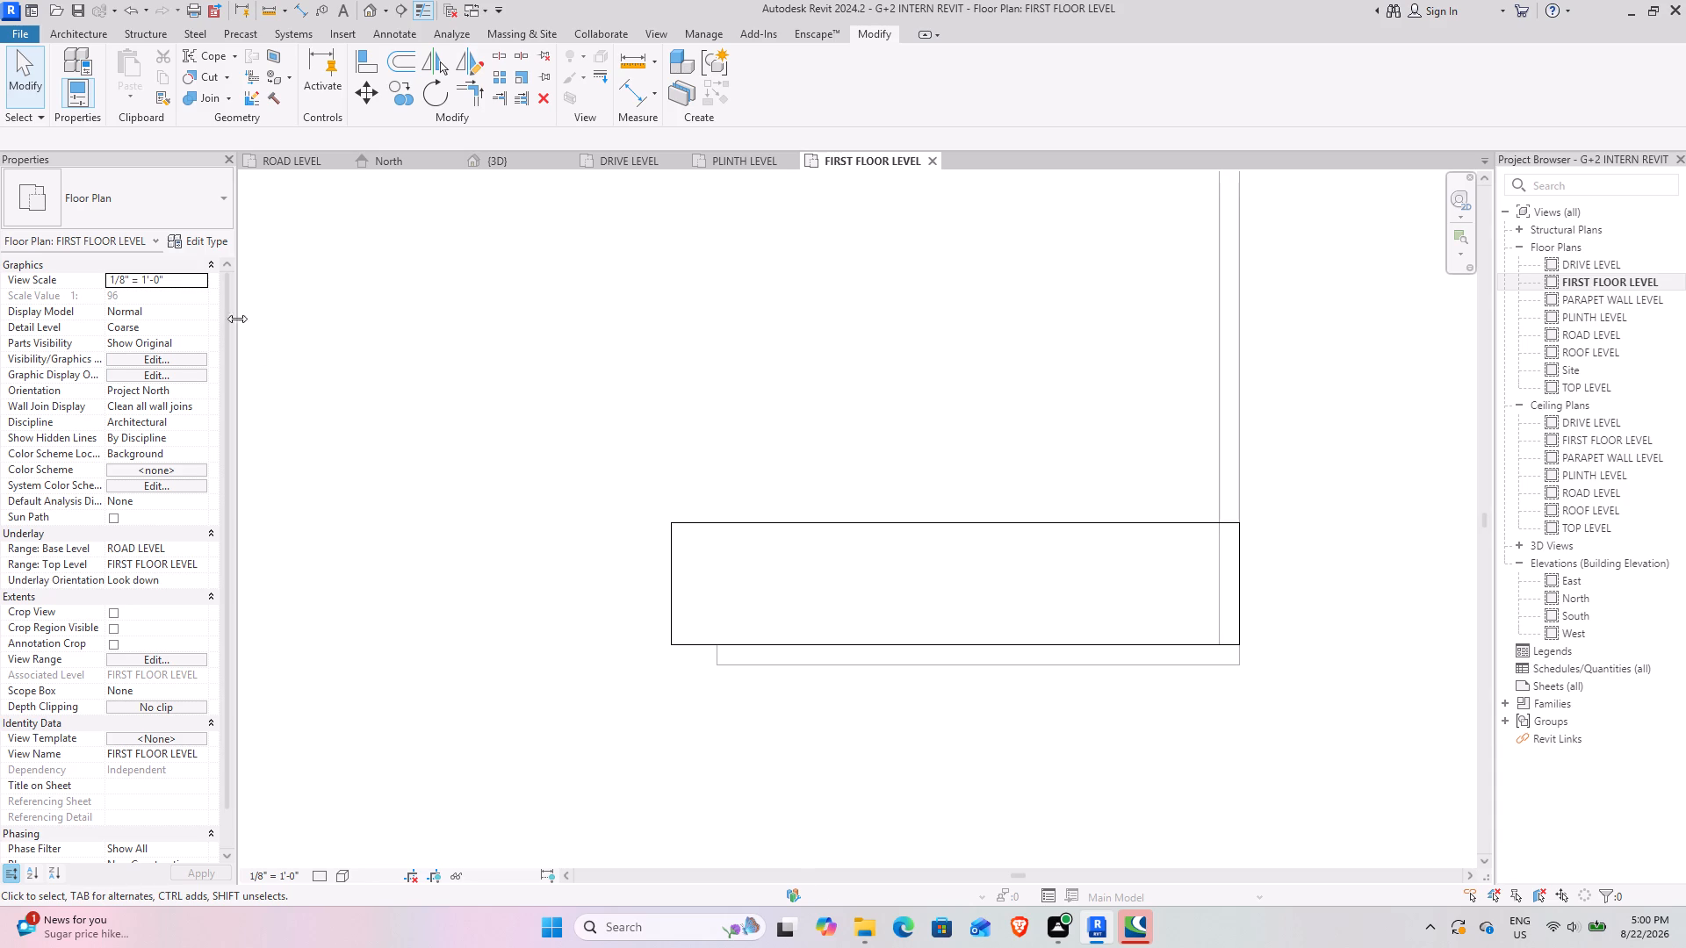
{"action": "left_click", "coordinate": [87, 26]}
{"action": "left_click", "coordinate": [70, 68]}
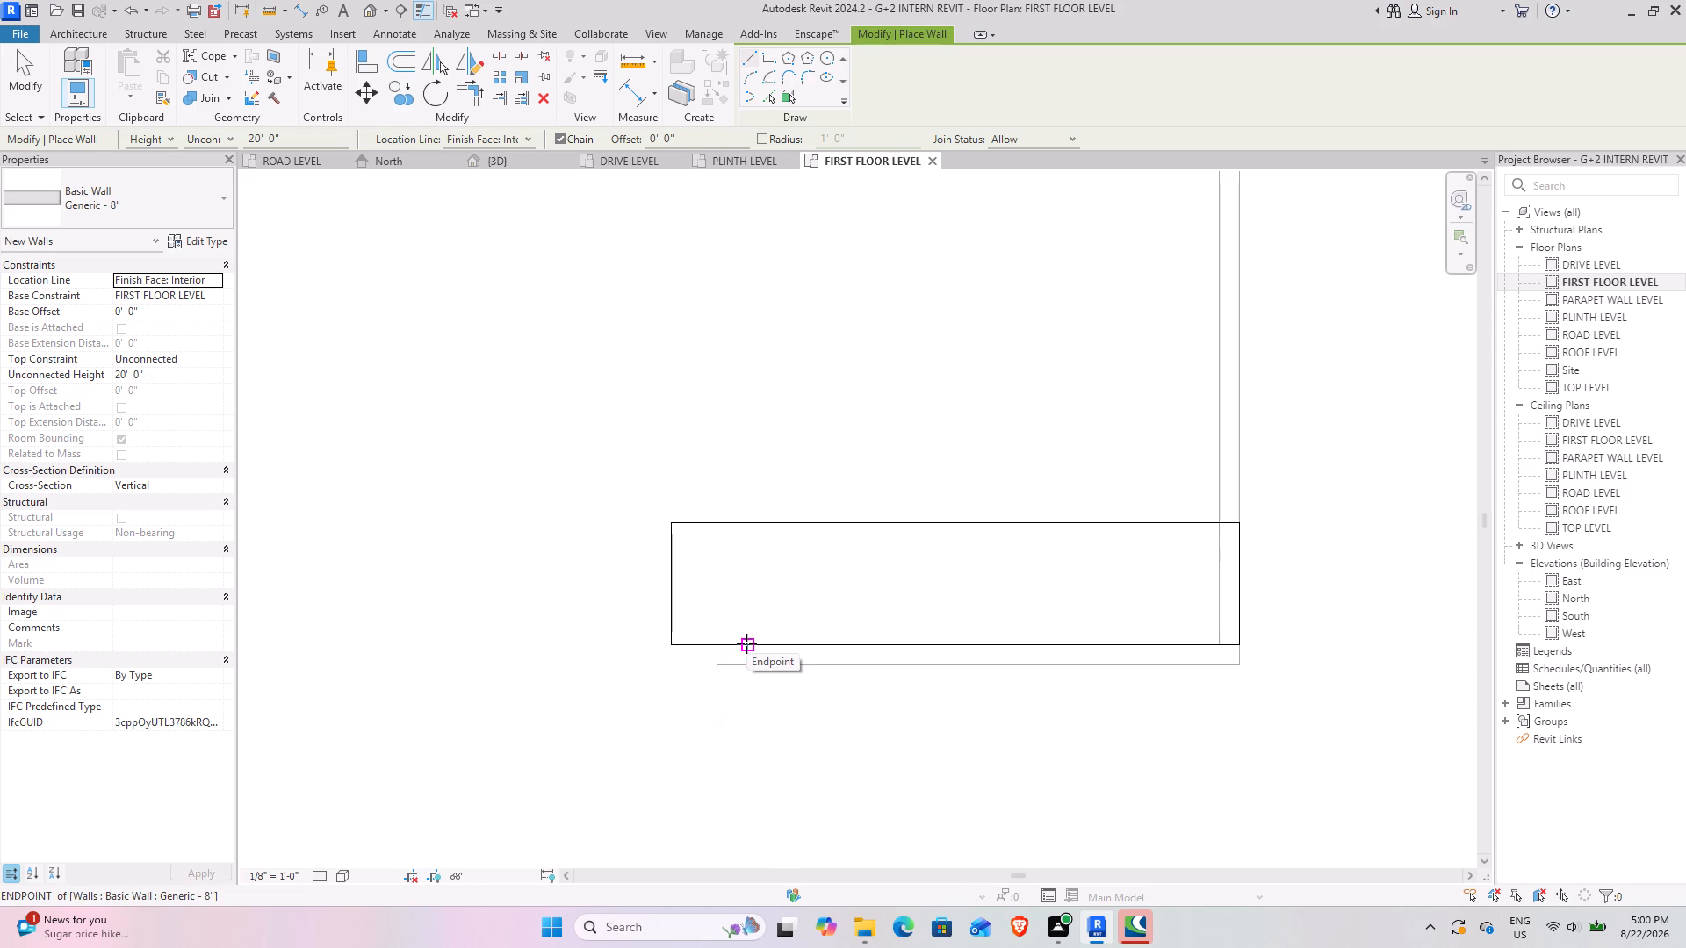
{"action": "left_click", "coordinate": [746, 643]}
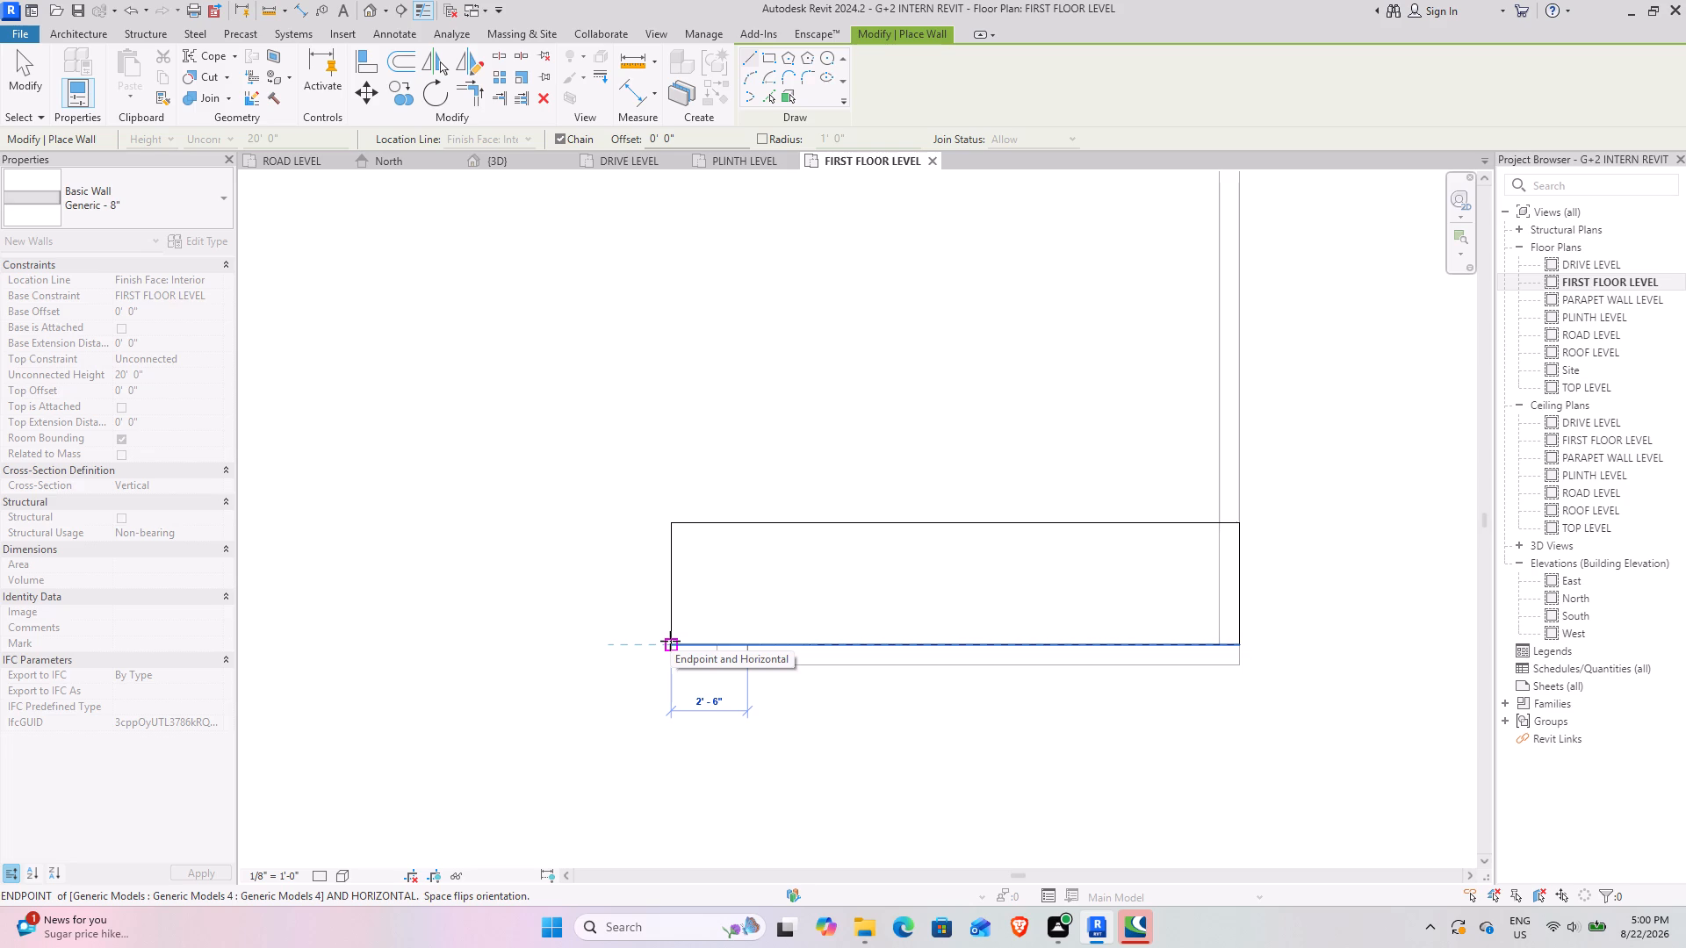
{"action": "left_click", "coordinate": [670, 641]}
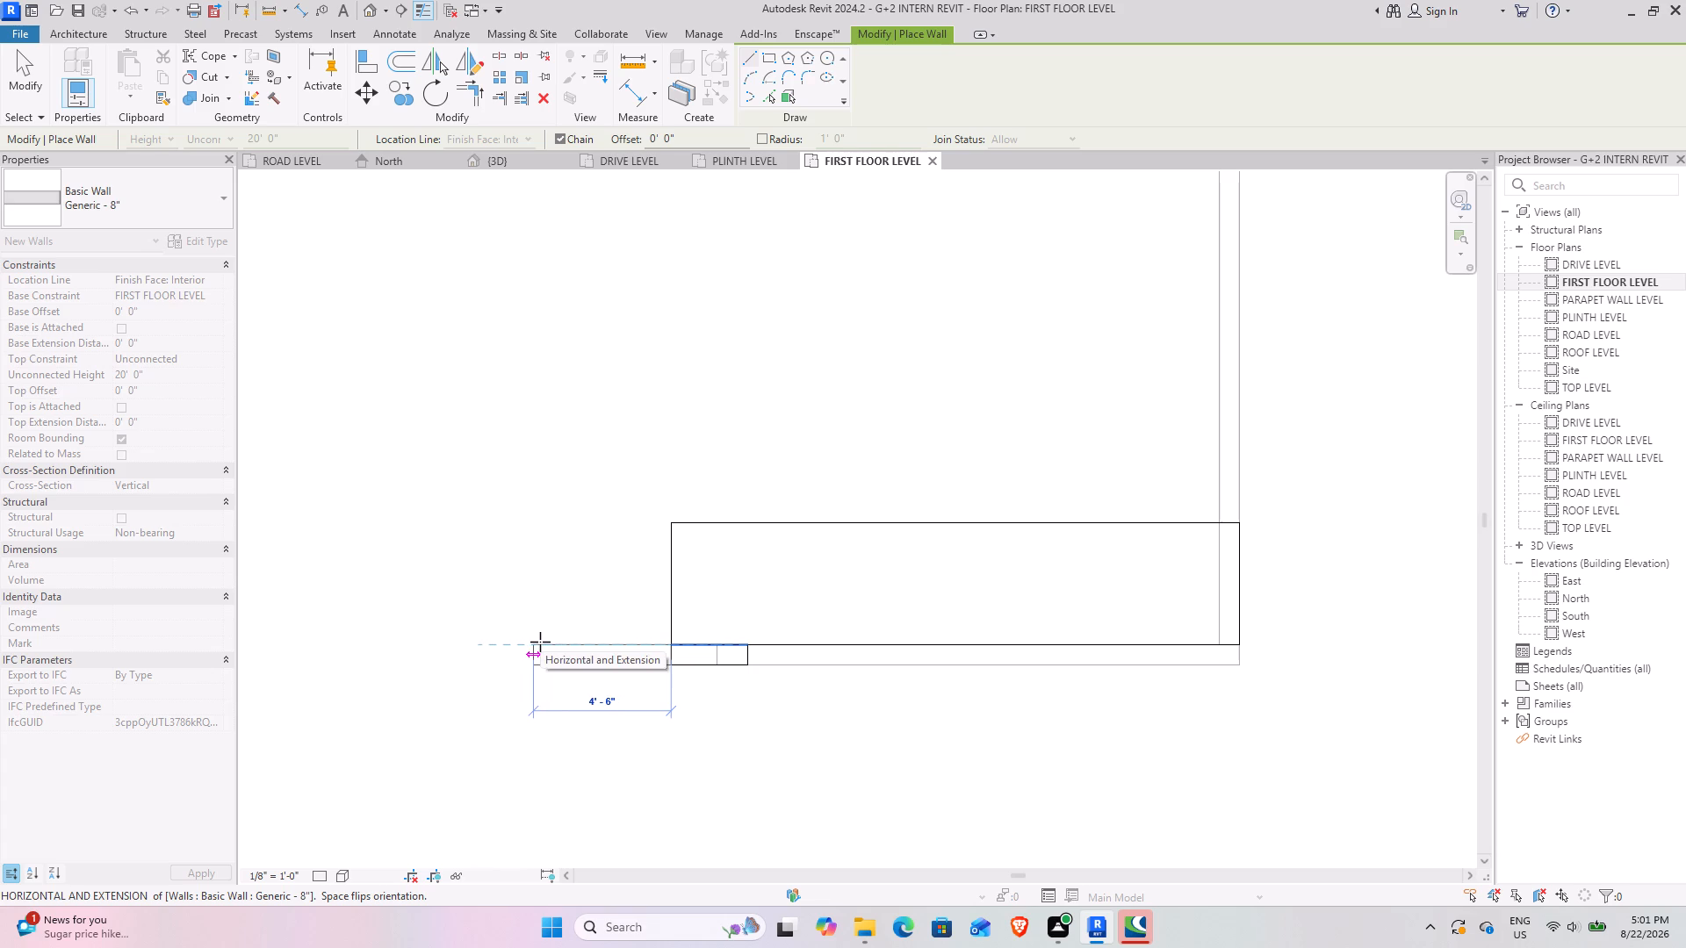
{"action": "type", "text": "7'"}
{"action": "key", "text": "Return"}
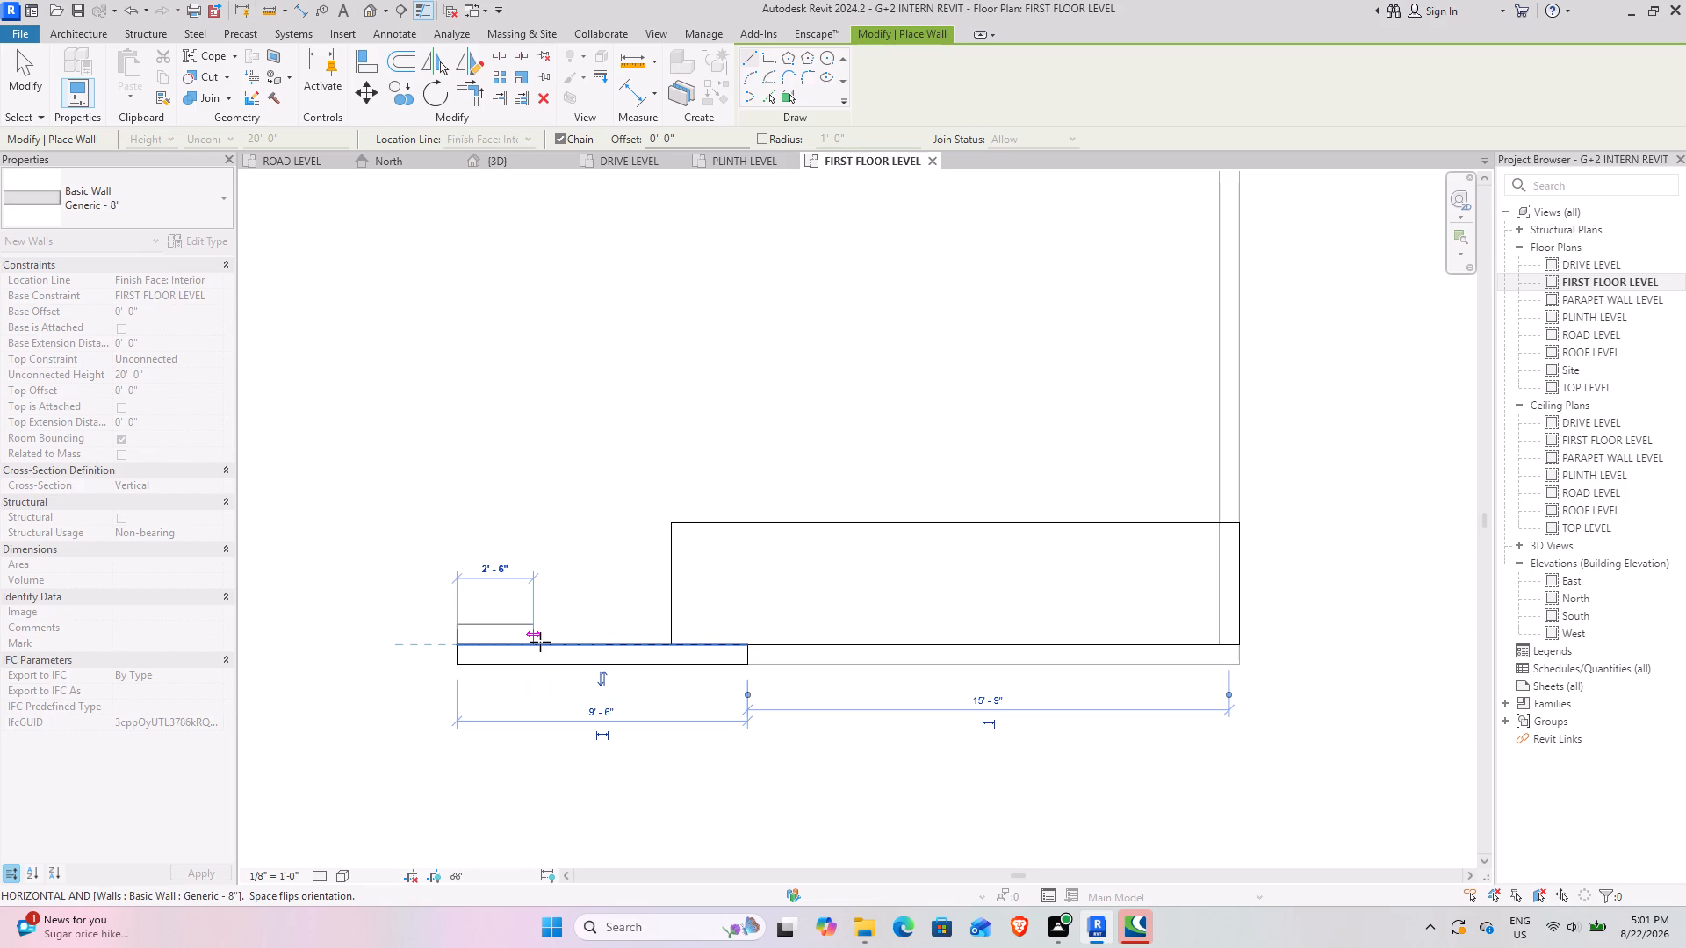
{"action": "key", "text": "Escape"}
{"action": "key", "text": "Escape"}
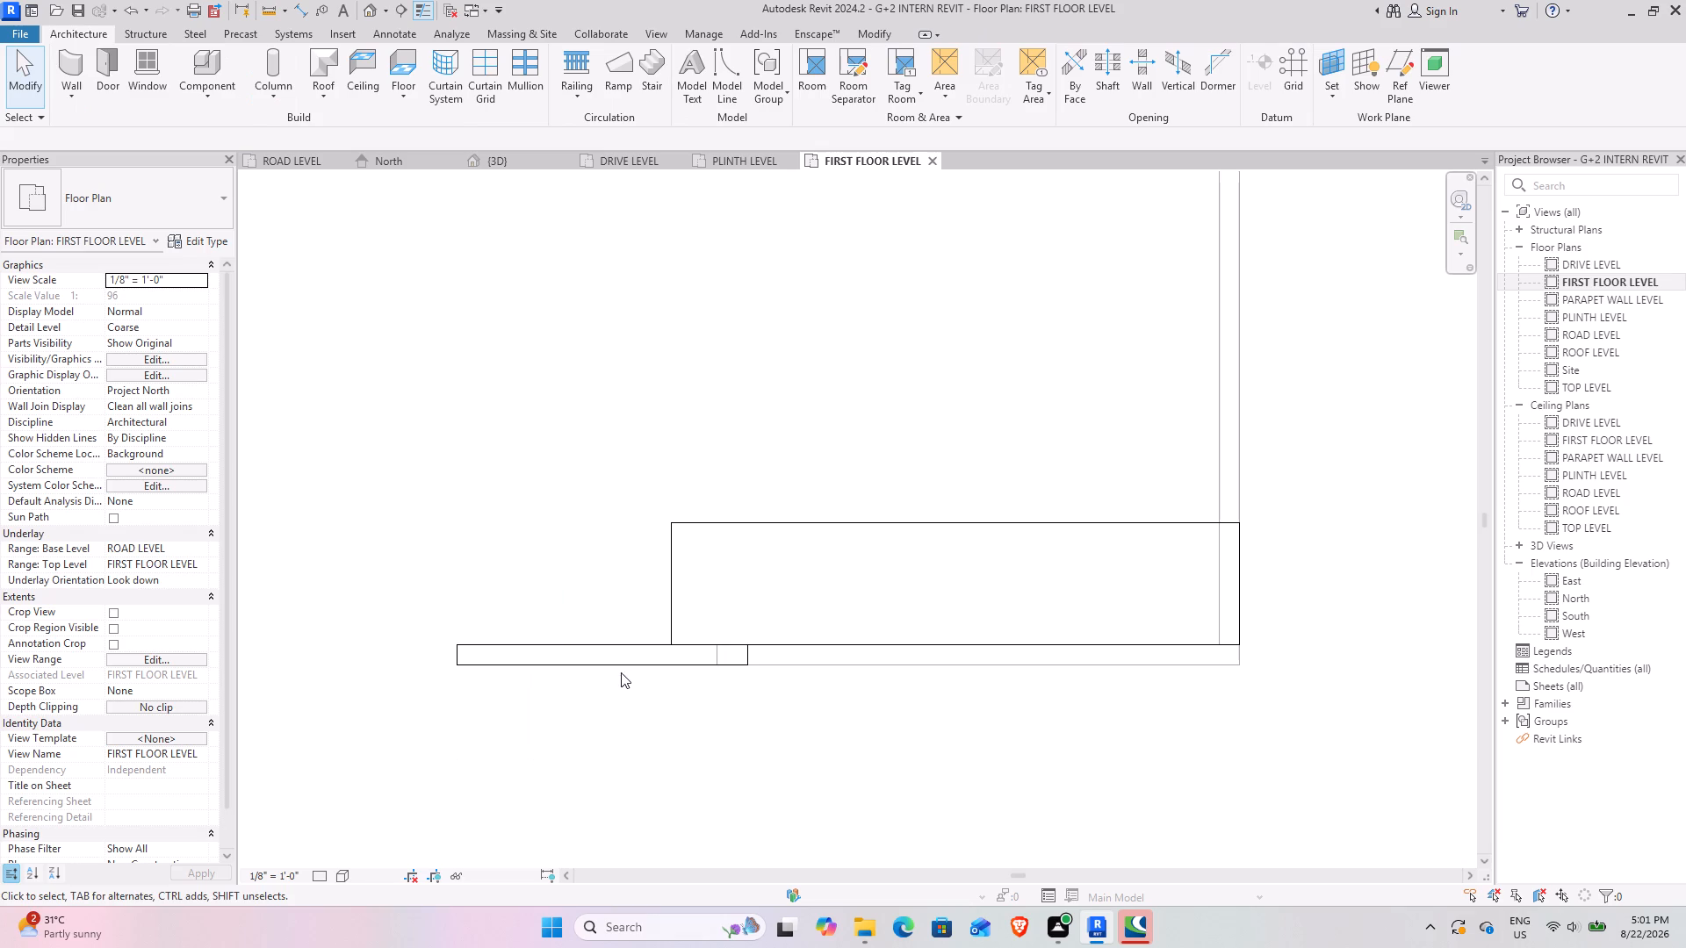
Set the new wall's top constraint to Up to level: TOP LEVEL and view it in 3D.
{"action": "left_click", "coordinate": [621, 671]}
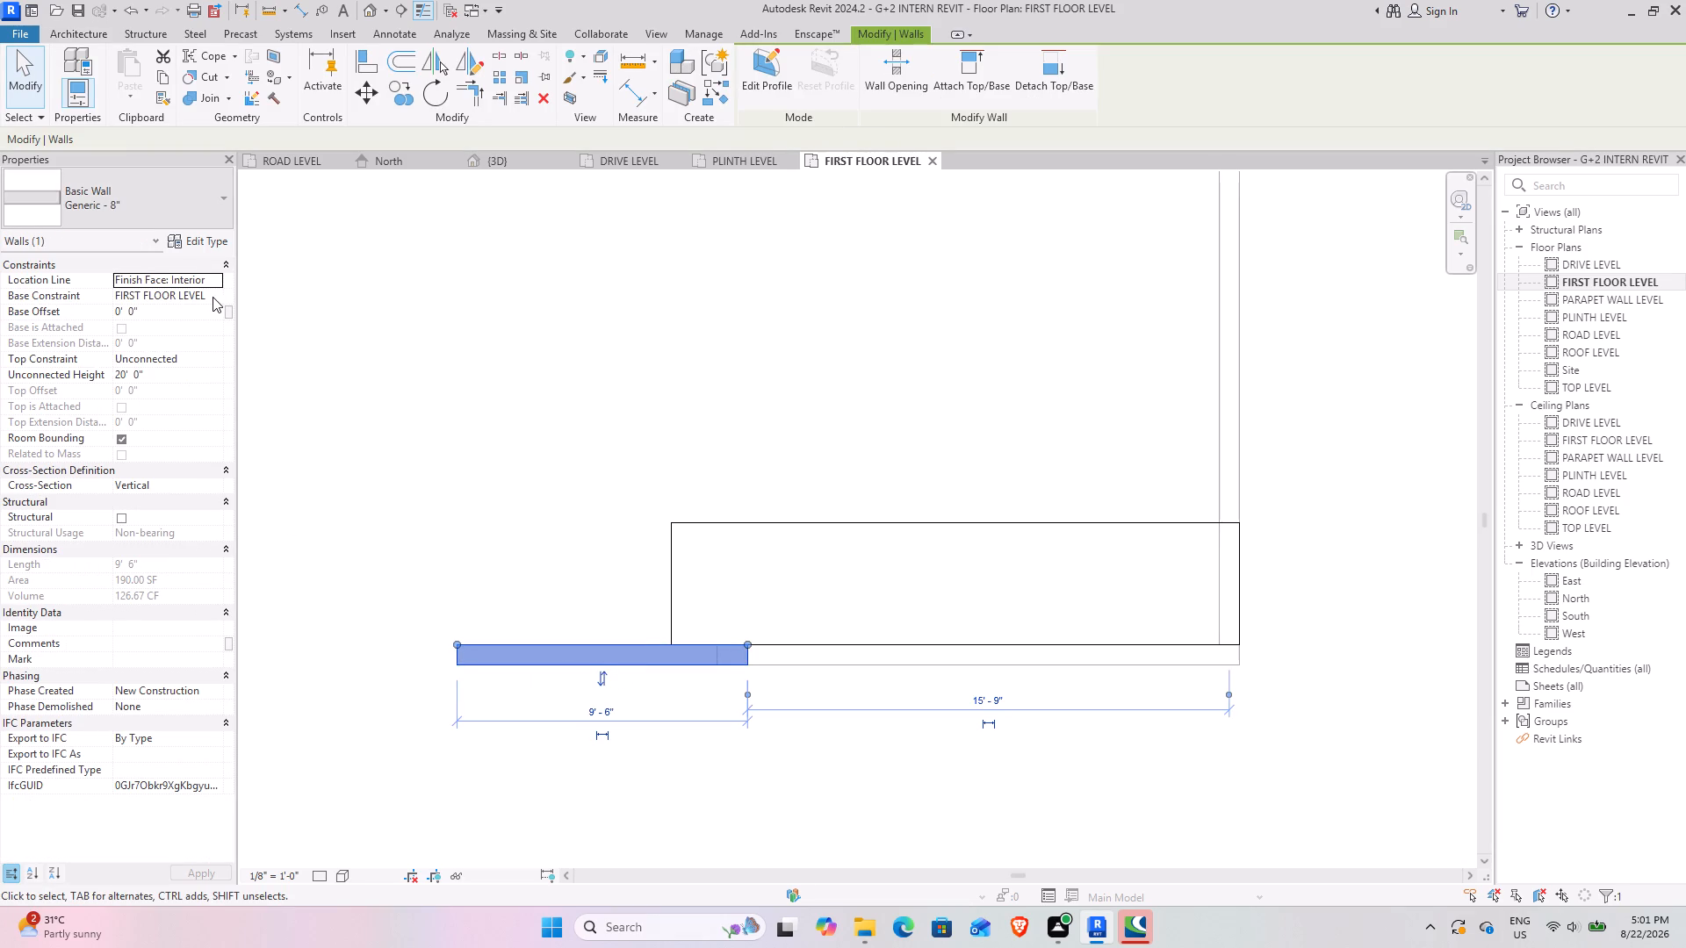
{"action": "left_click", "coordinate": [217, 355]}
{"action": "scroll", "coordinate": [191, 438], "scroll_direction": "down", "scroll_amount": 3}
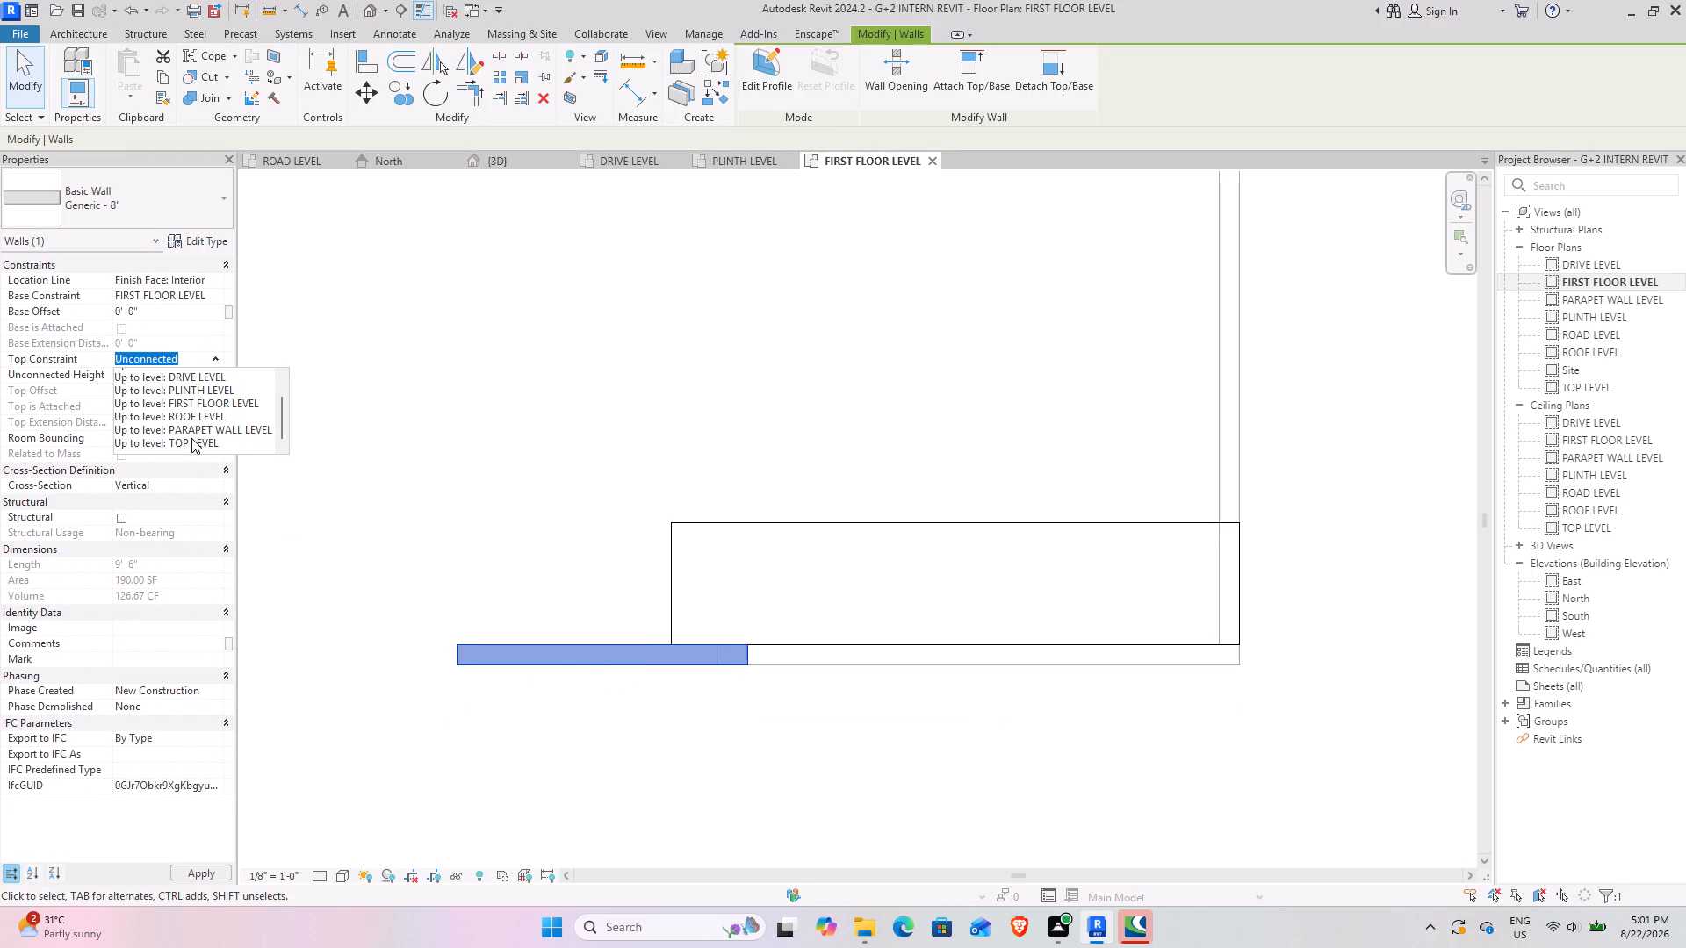
{"action": "left_click", "coordinate": [198, 435]}
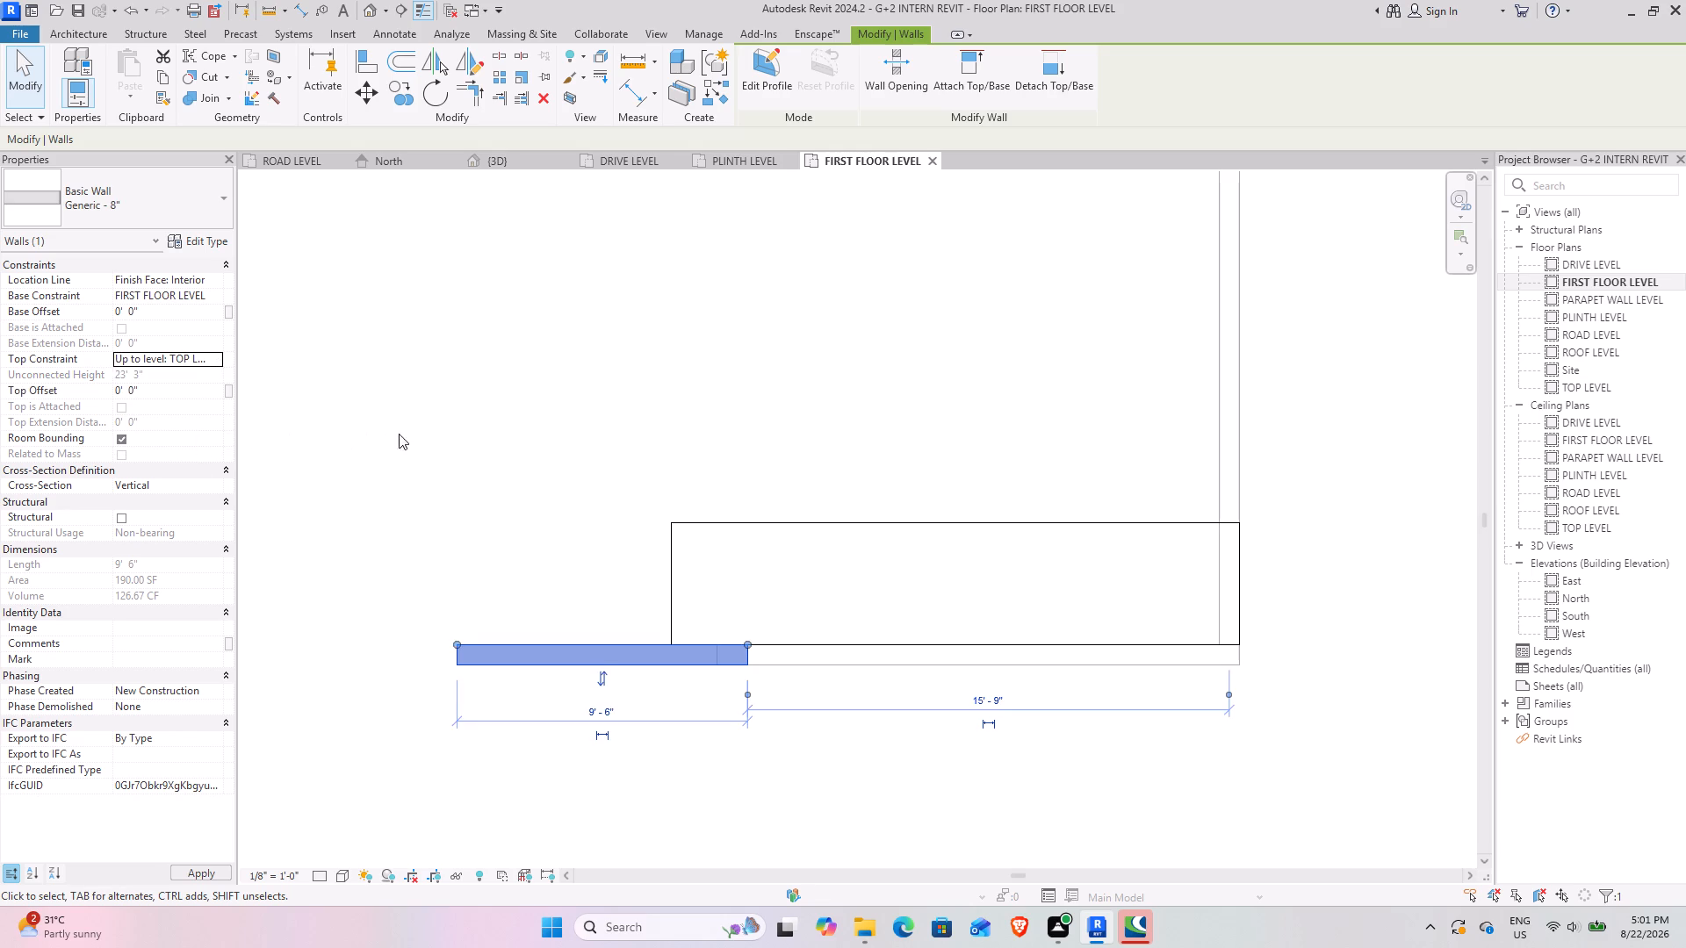
{"action": "left_click", "coordinate": [475, 164]}
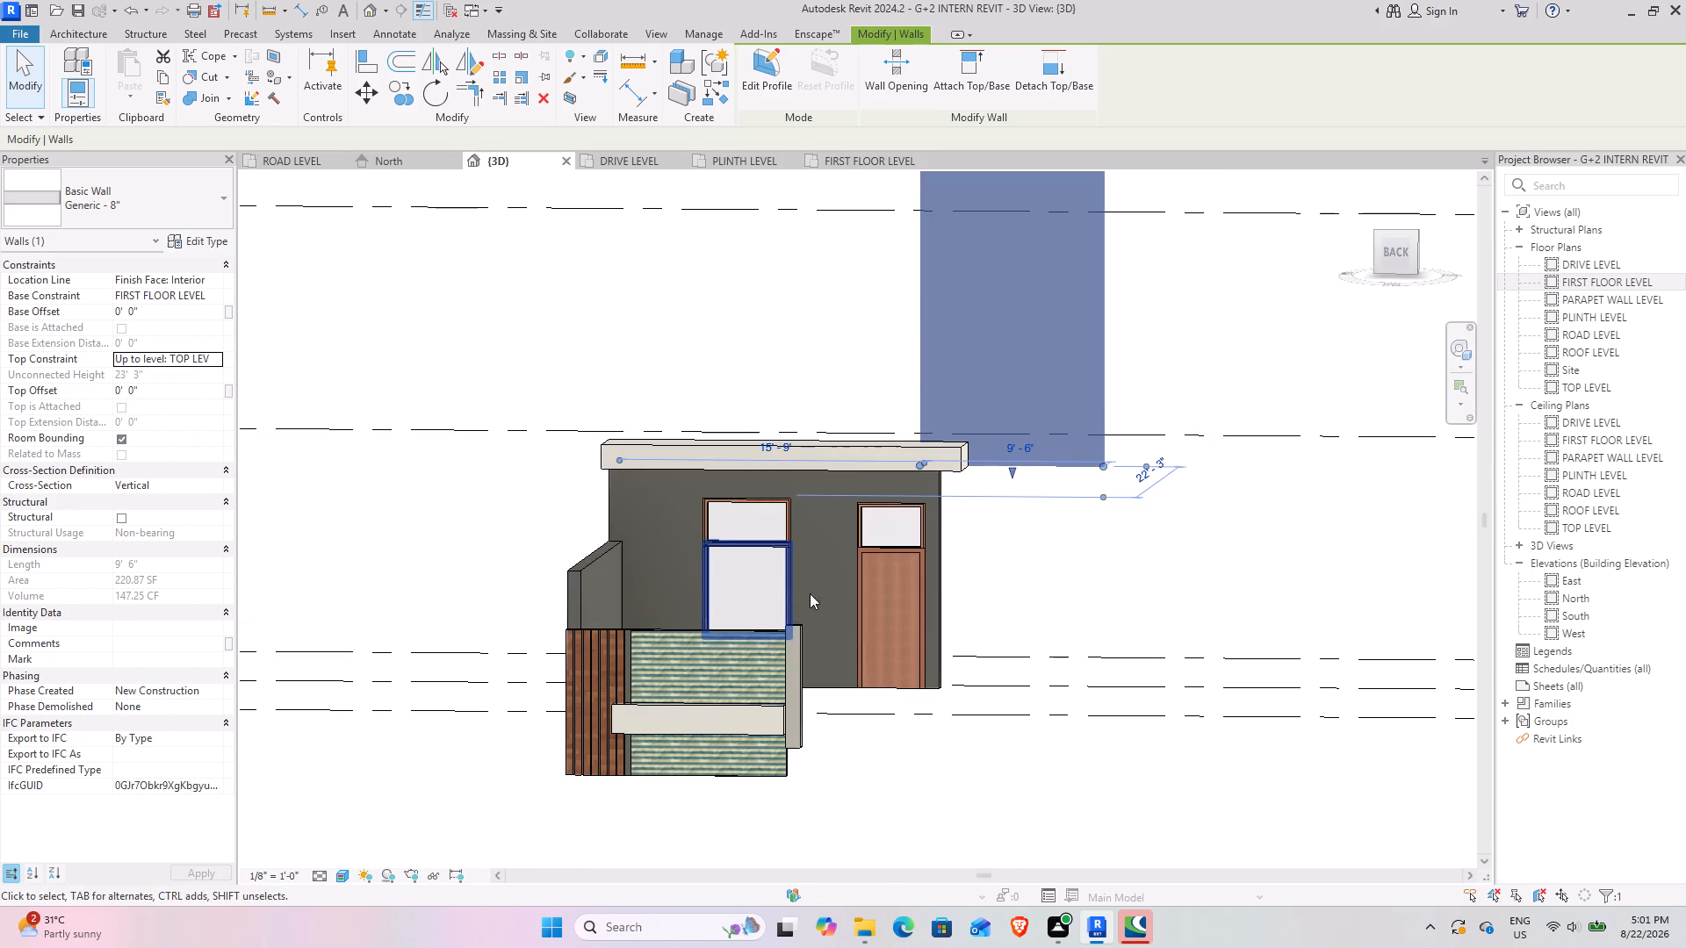
{"action": "left_click", "coordinate": [1306, 594]}
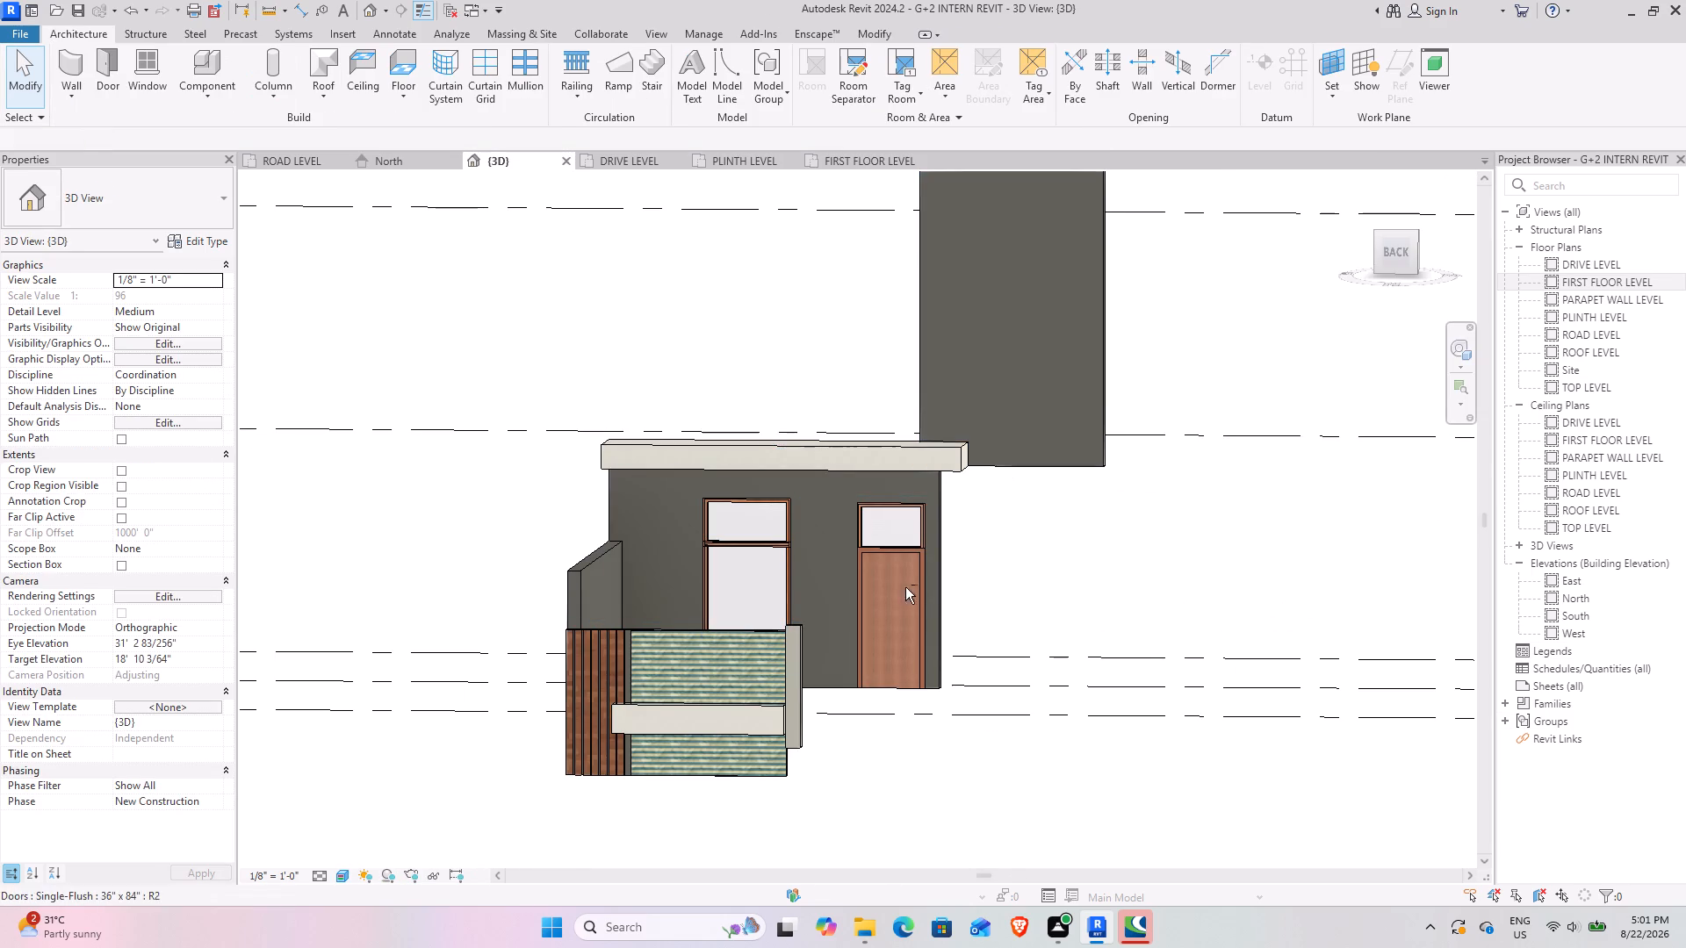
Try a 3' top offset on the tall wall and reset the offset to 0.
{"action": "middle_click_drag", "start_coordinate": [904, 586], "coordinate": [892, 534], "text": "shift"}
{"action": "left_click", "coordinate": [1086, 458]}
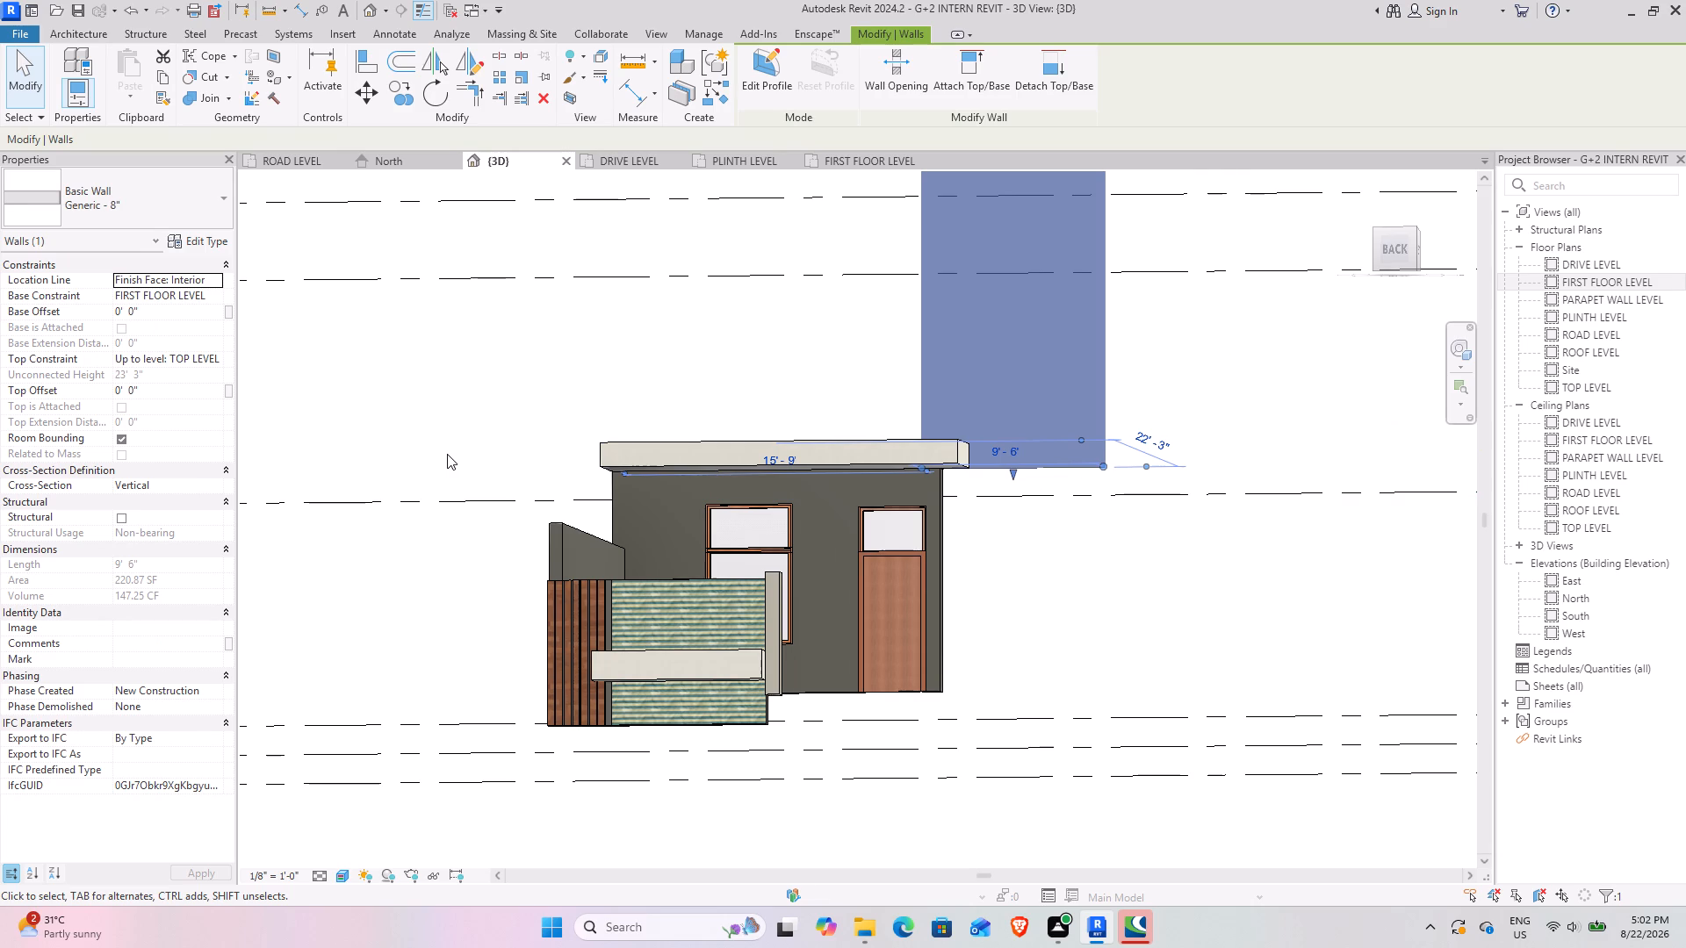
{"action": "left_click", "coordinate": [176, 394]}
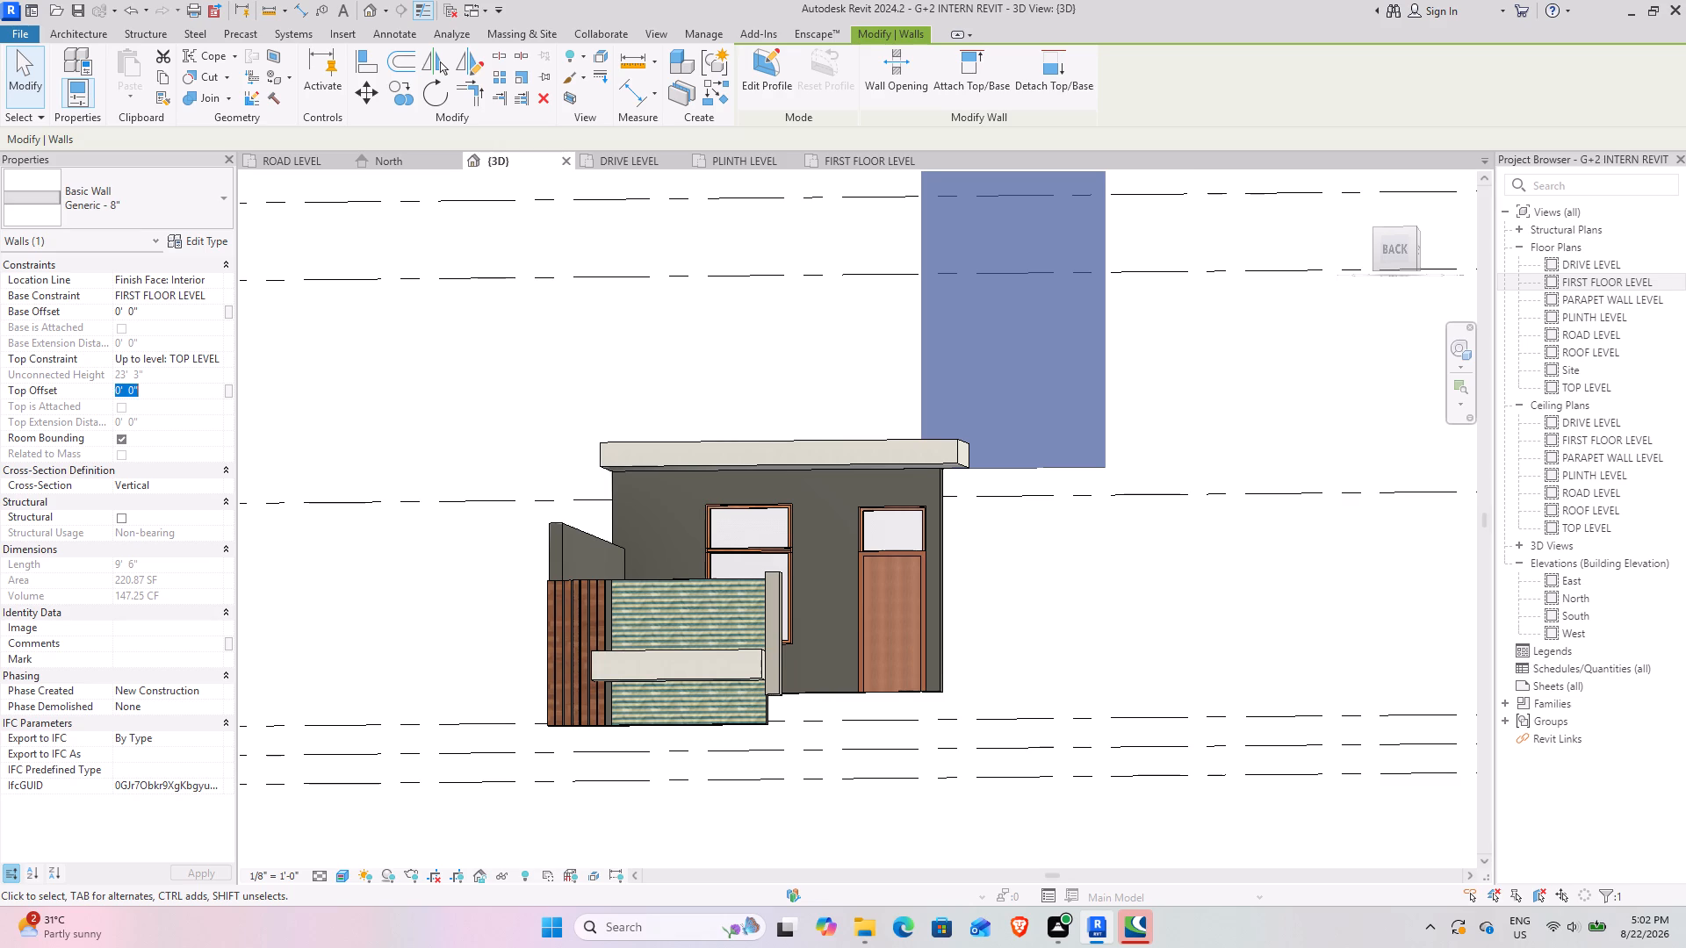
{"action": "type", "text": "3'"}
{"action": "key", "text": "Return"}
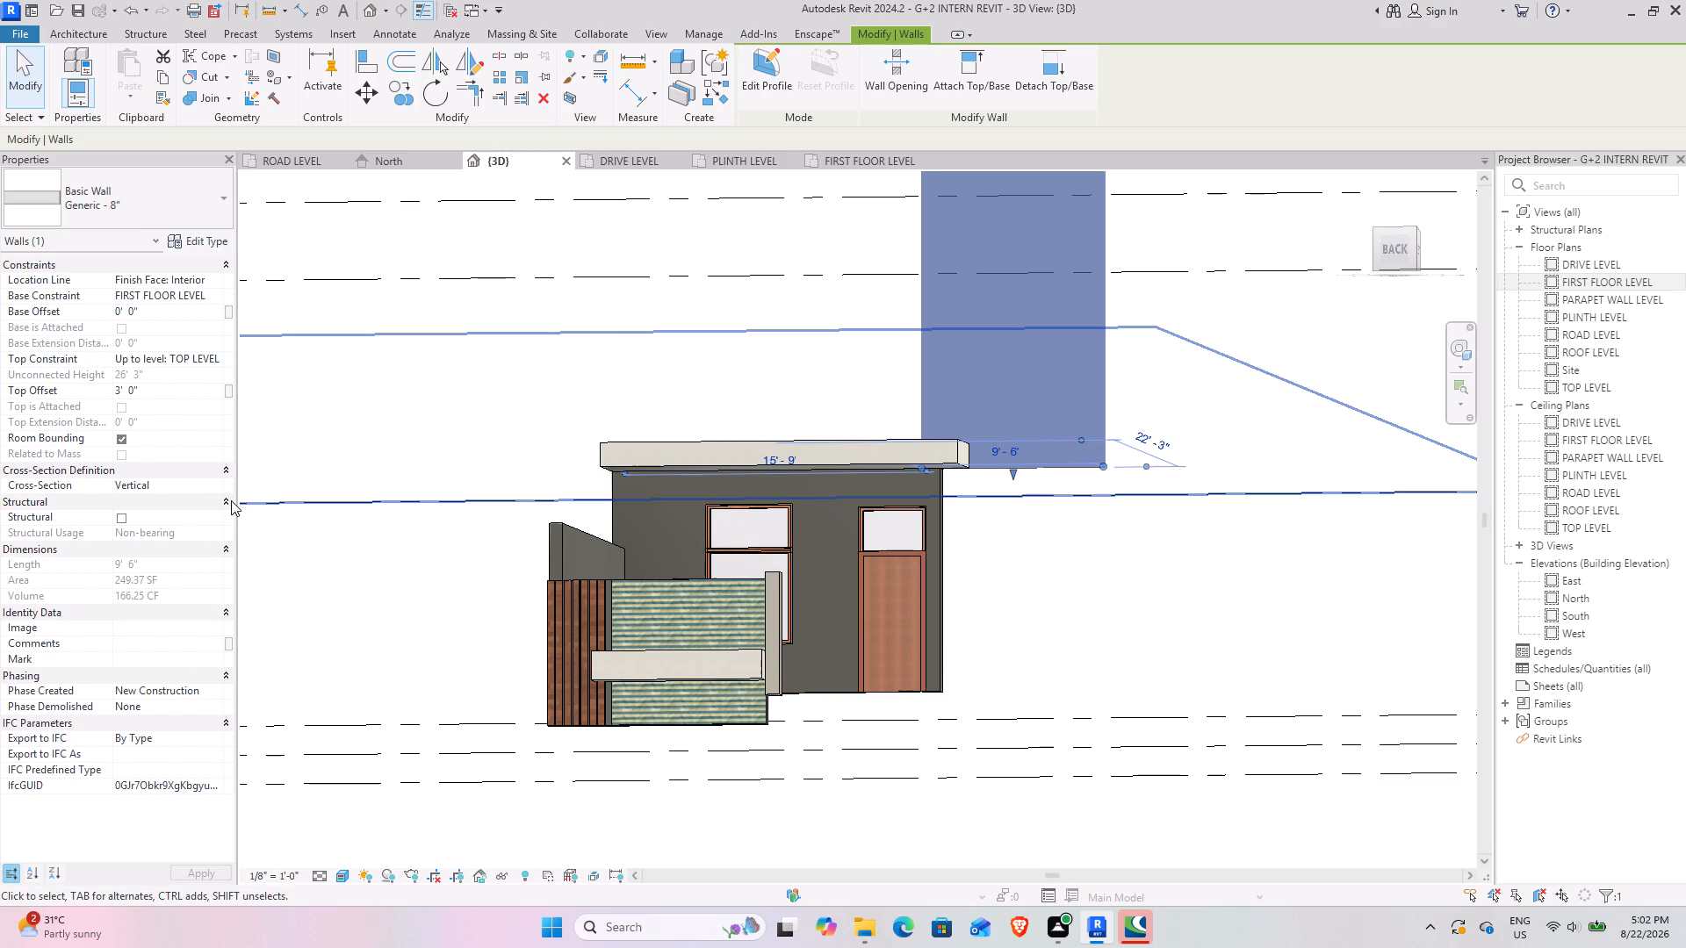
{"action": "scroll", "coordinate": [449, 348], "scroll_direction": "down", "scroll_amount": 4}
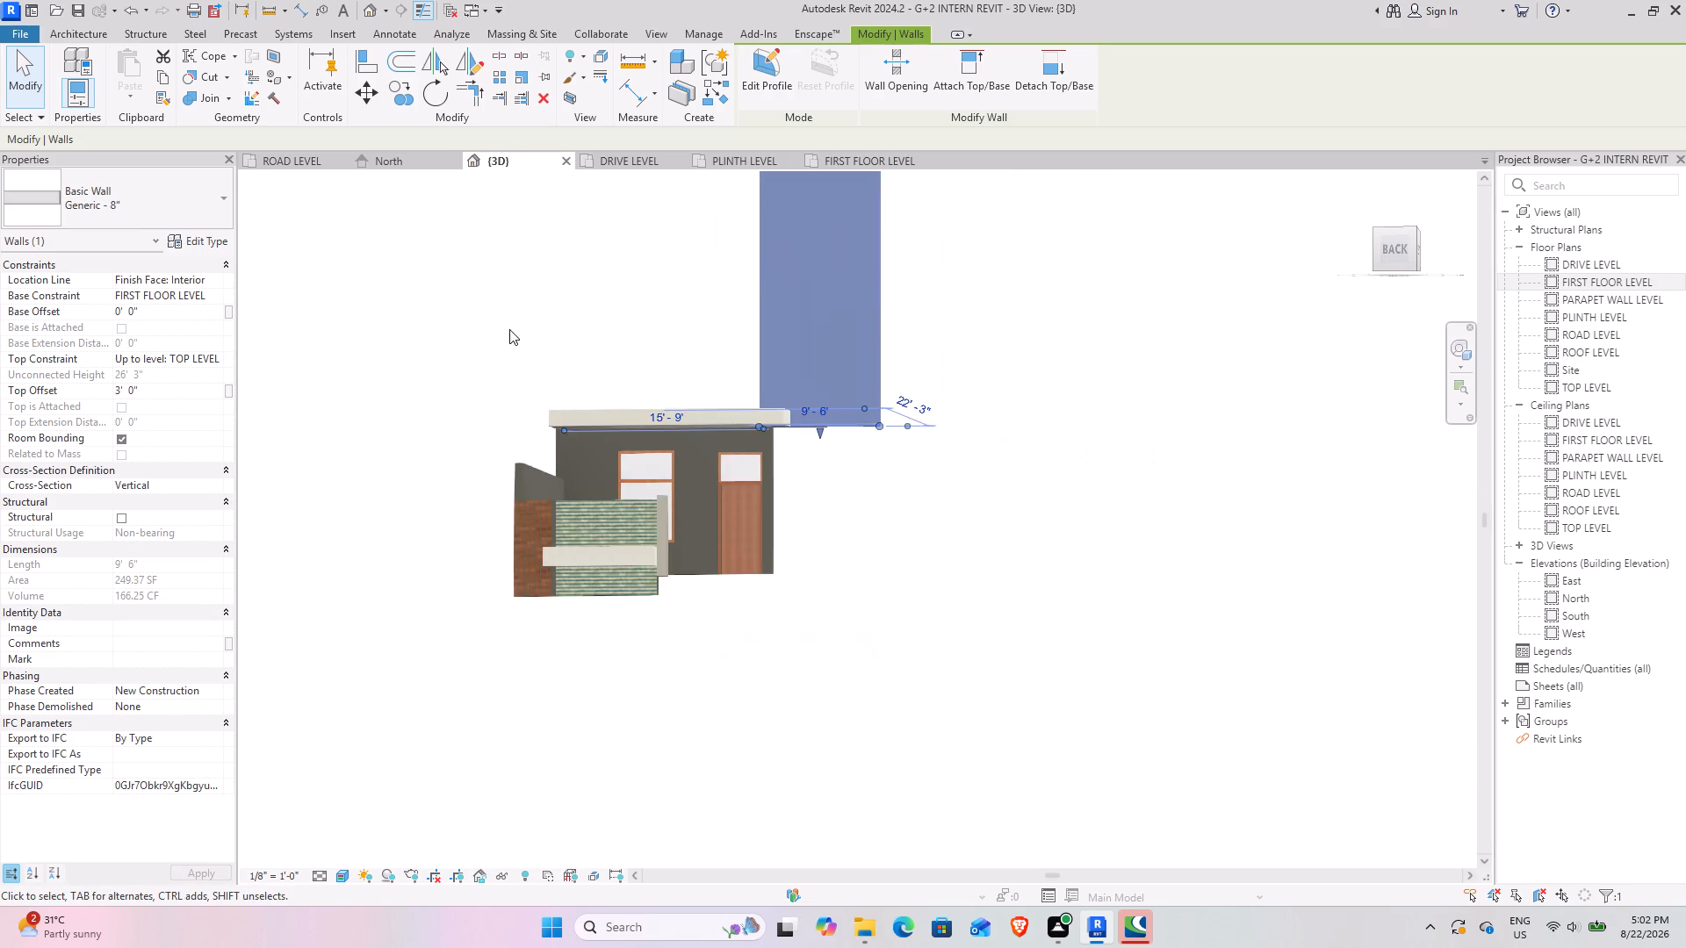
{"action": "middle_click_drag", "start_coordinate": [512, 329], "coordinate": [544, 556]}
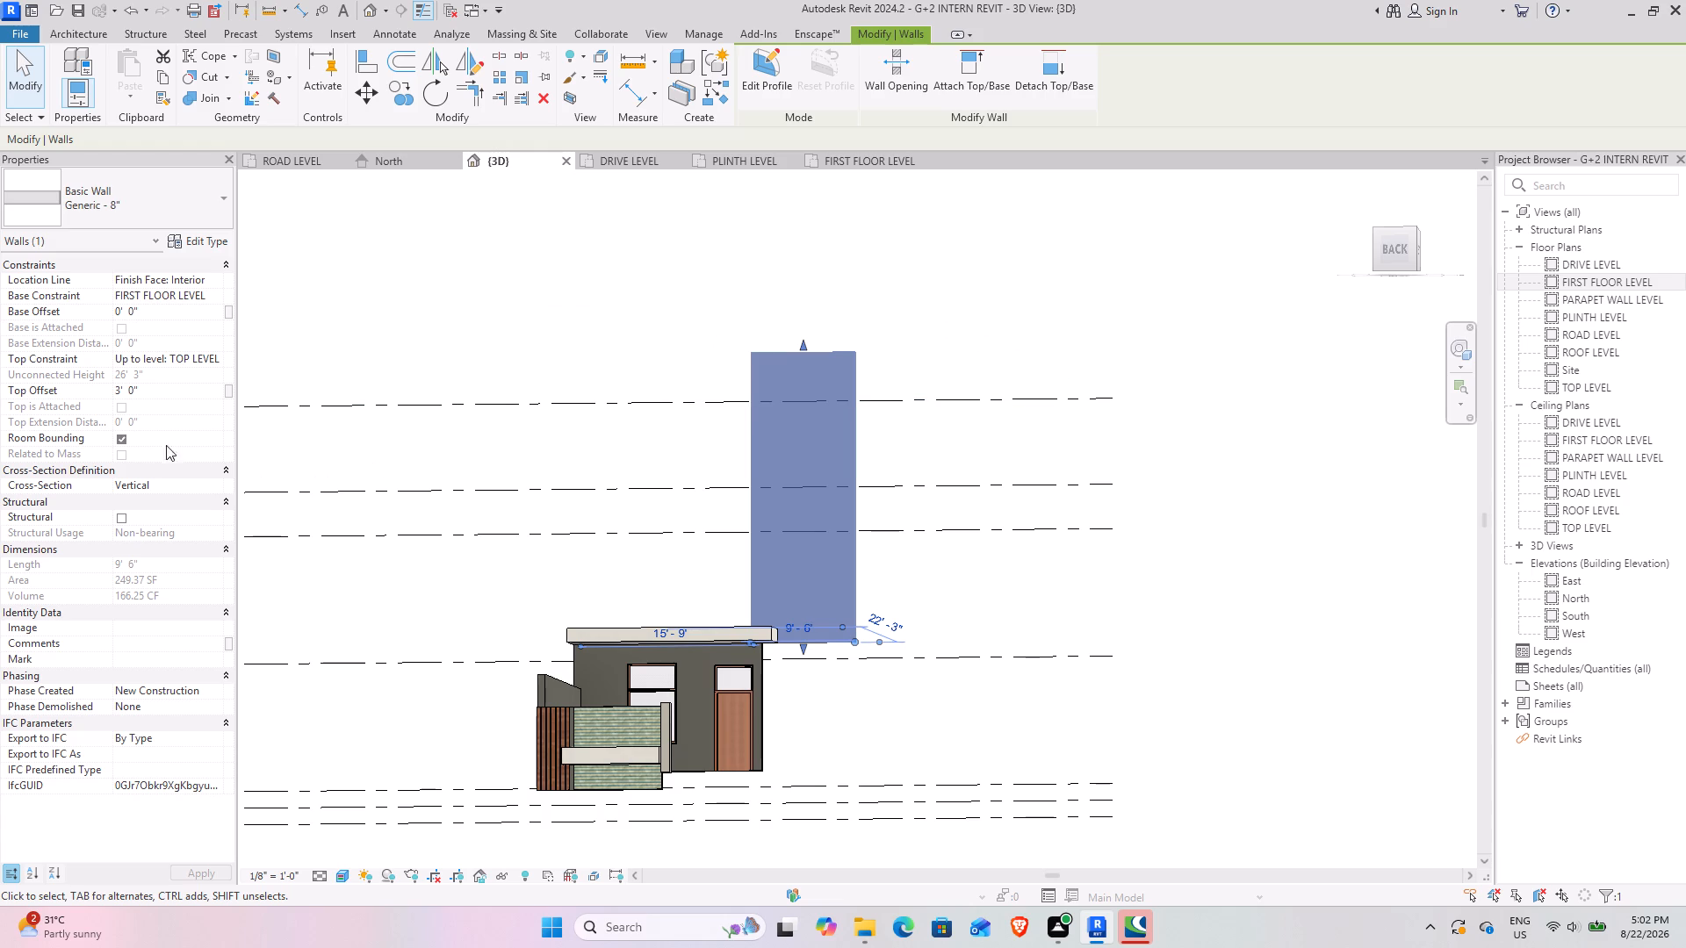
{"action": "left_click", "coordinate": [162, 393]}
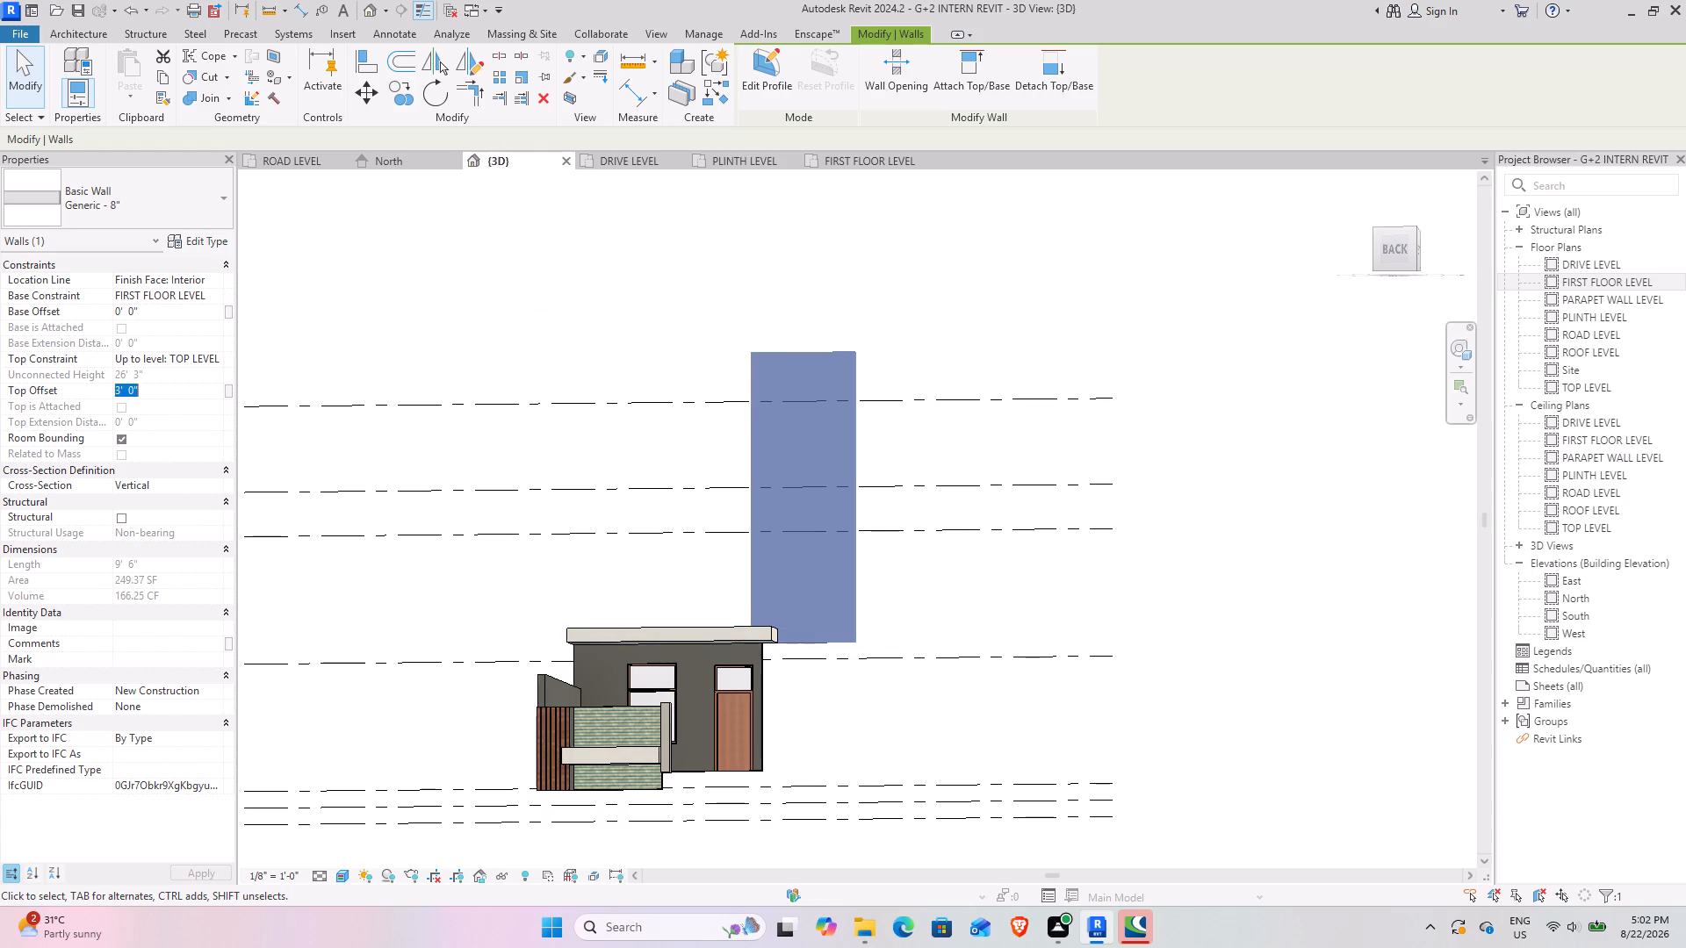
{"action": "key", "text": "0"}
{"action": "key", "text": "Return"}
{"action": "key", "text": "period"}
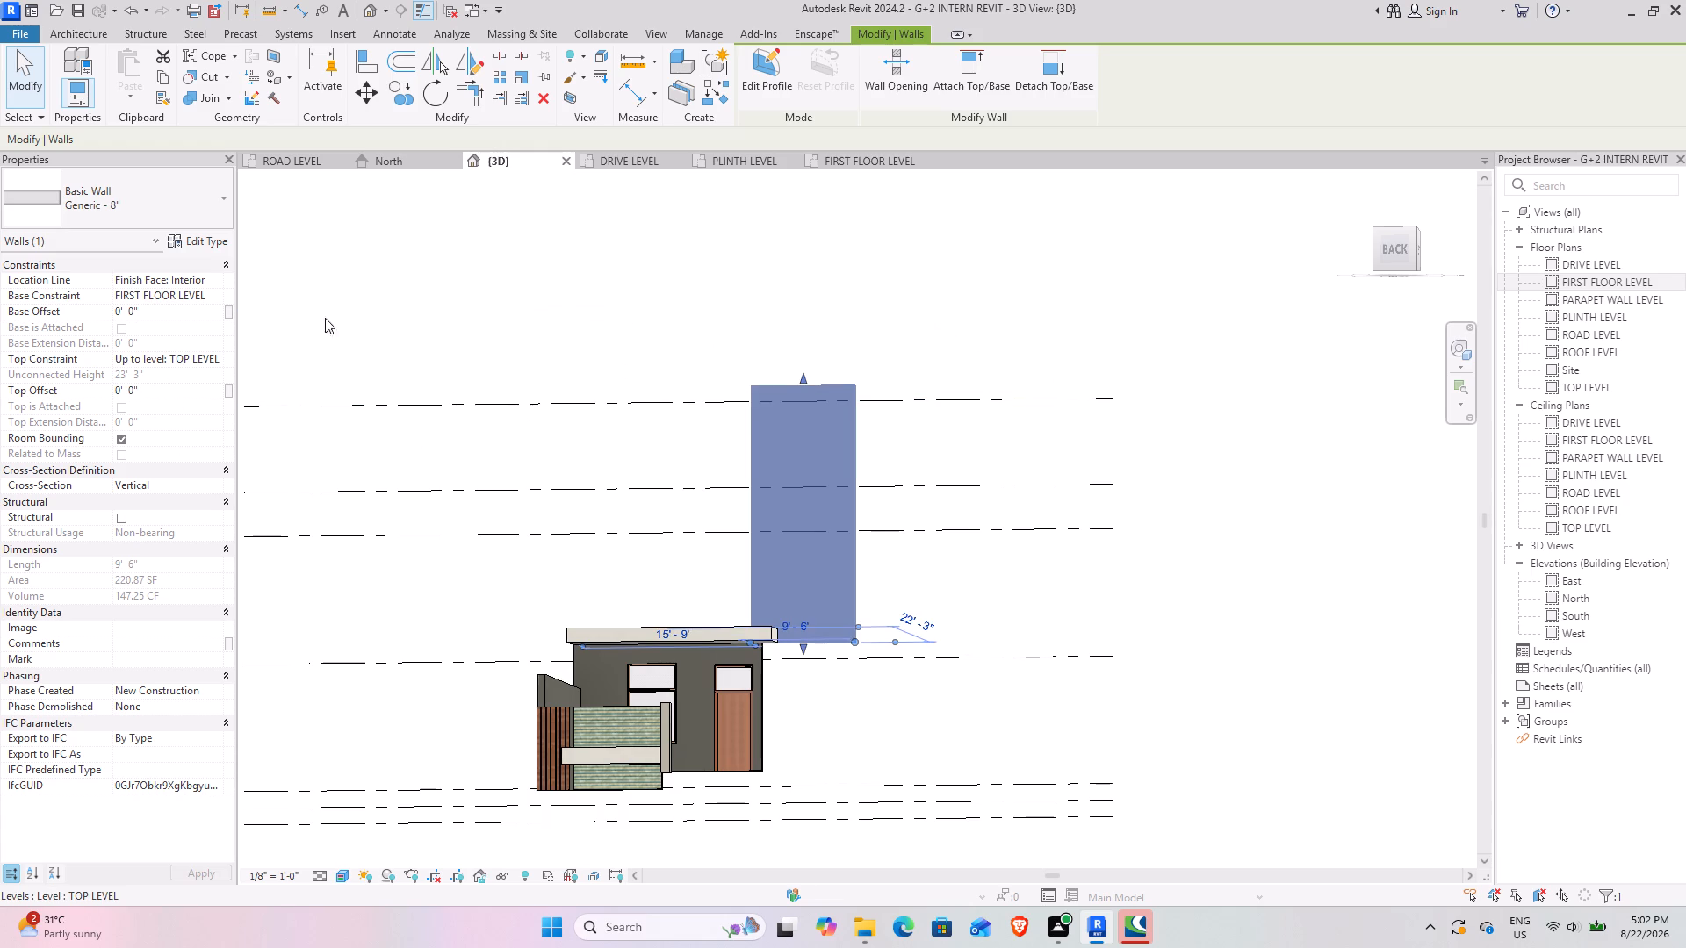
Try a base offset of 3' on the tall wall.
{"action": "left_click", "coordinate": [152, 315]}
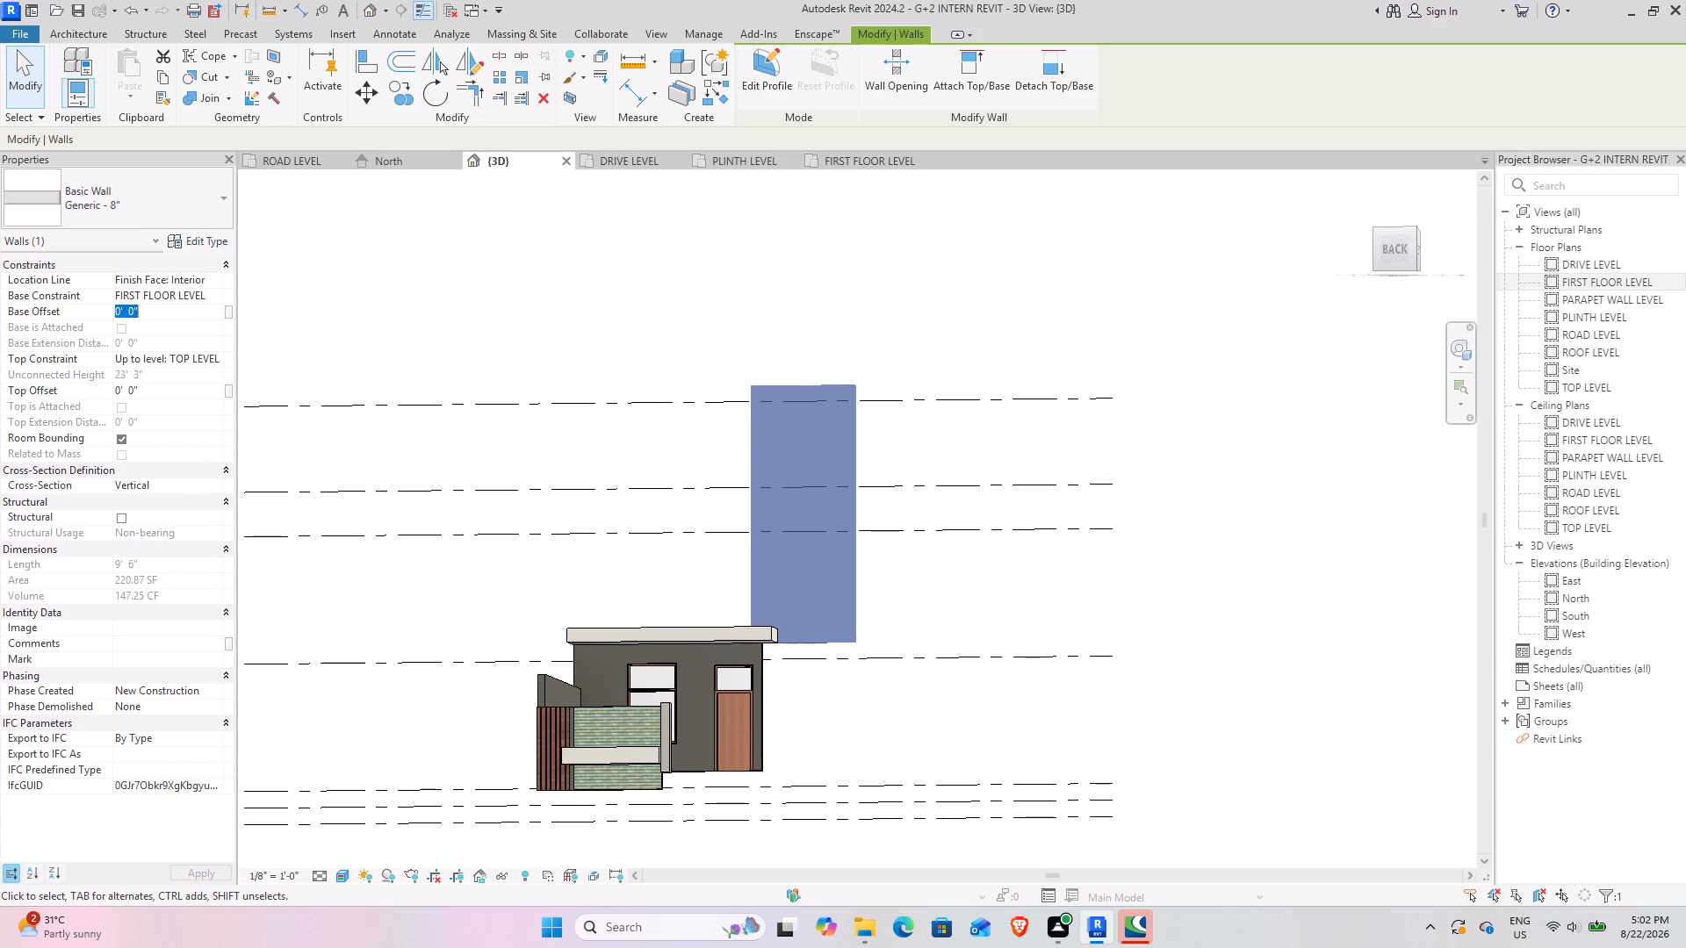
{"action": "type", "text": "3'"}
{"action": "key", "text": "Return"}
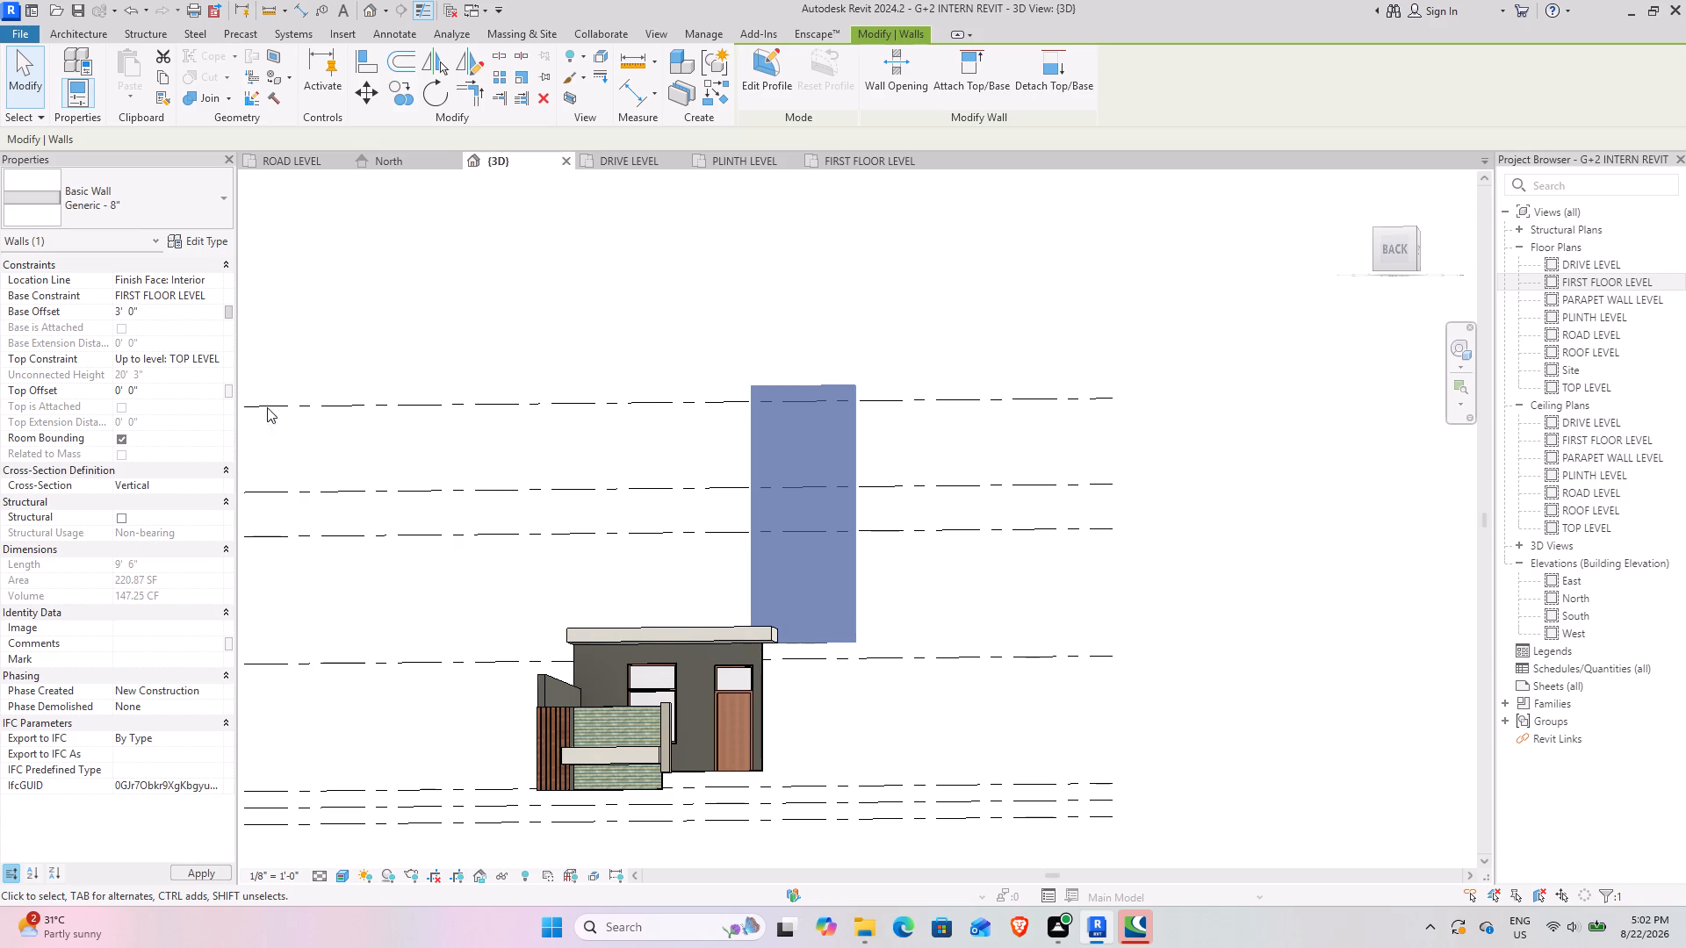
Set the tall wall's base offset to -3' so it extends below the slab projection.
{"action": "left_click", "coordinate": [167, 310]}
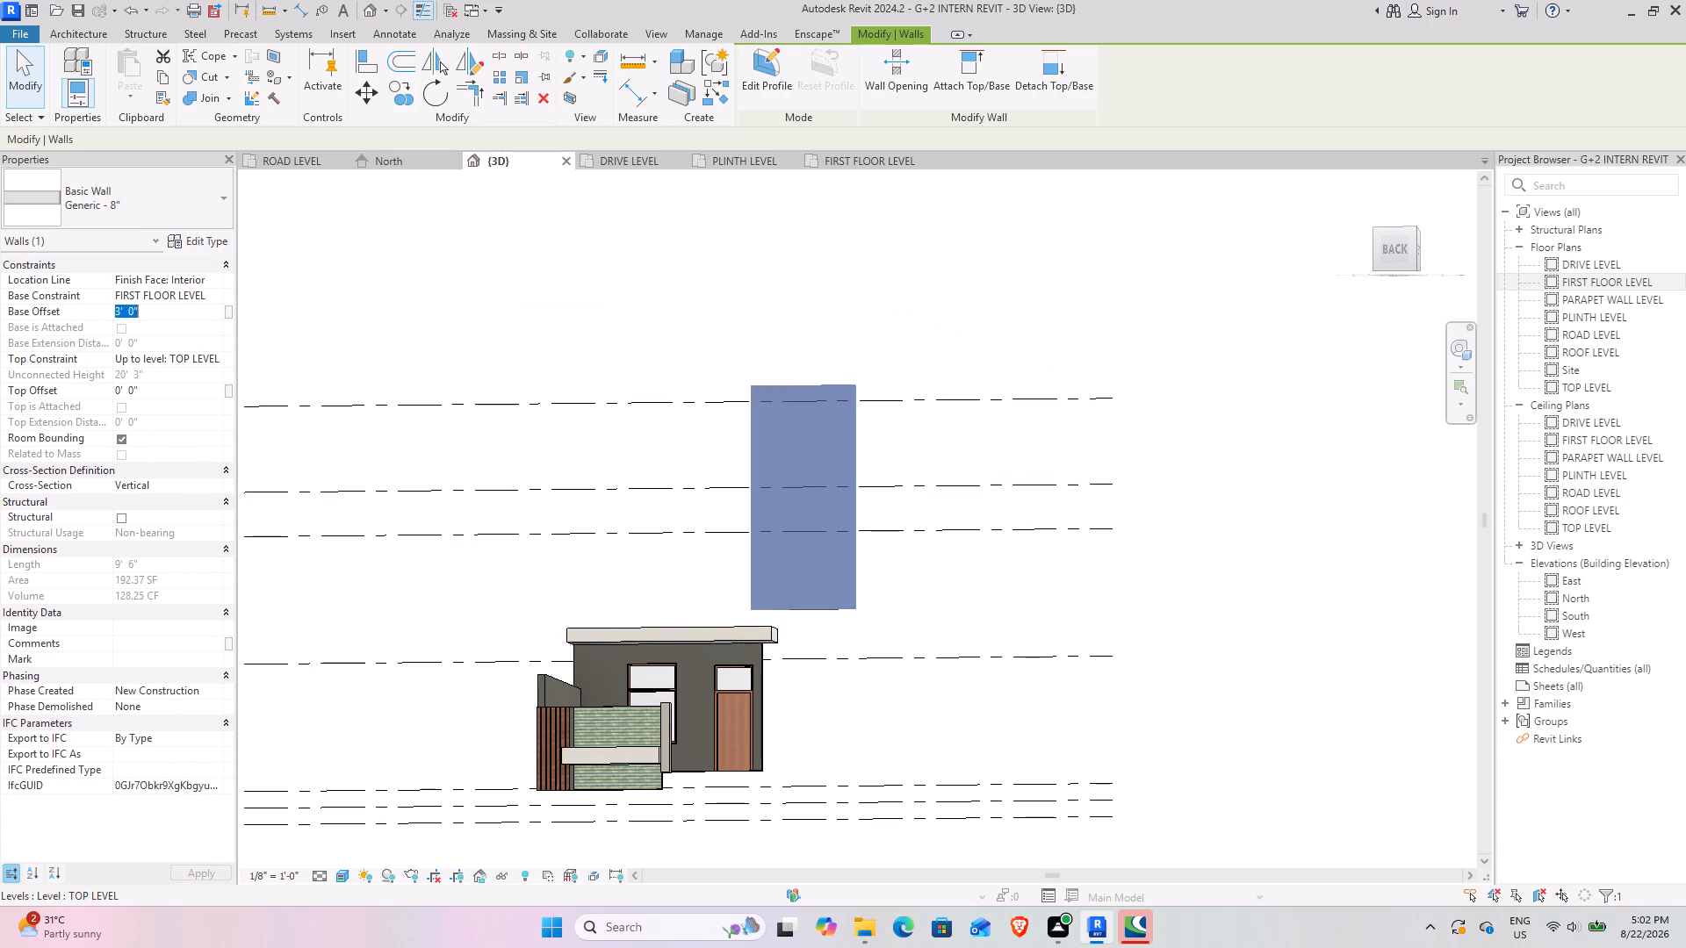
{"action": "type", "text": "-3'"}
{"action": "key", "text": "Return"}
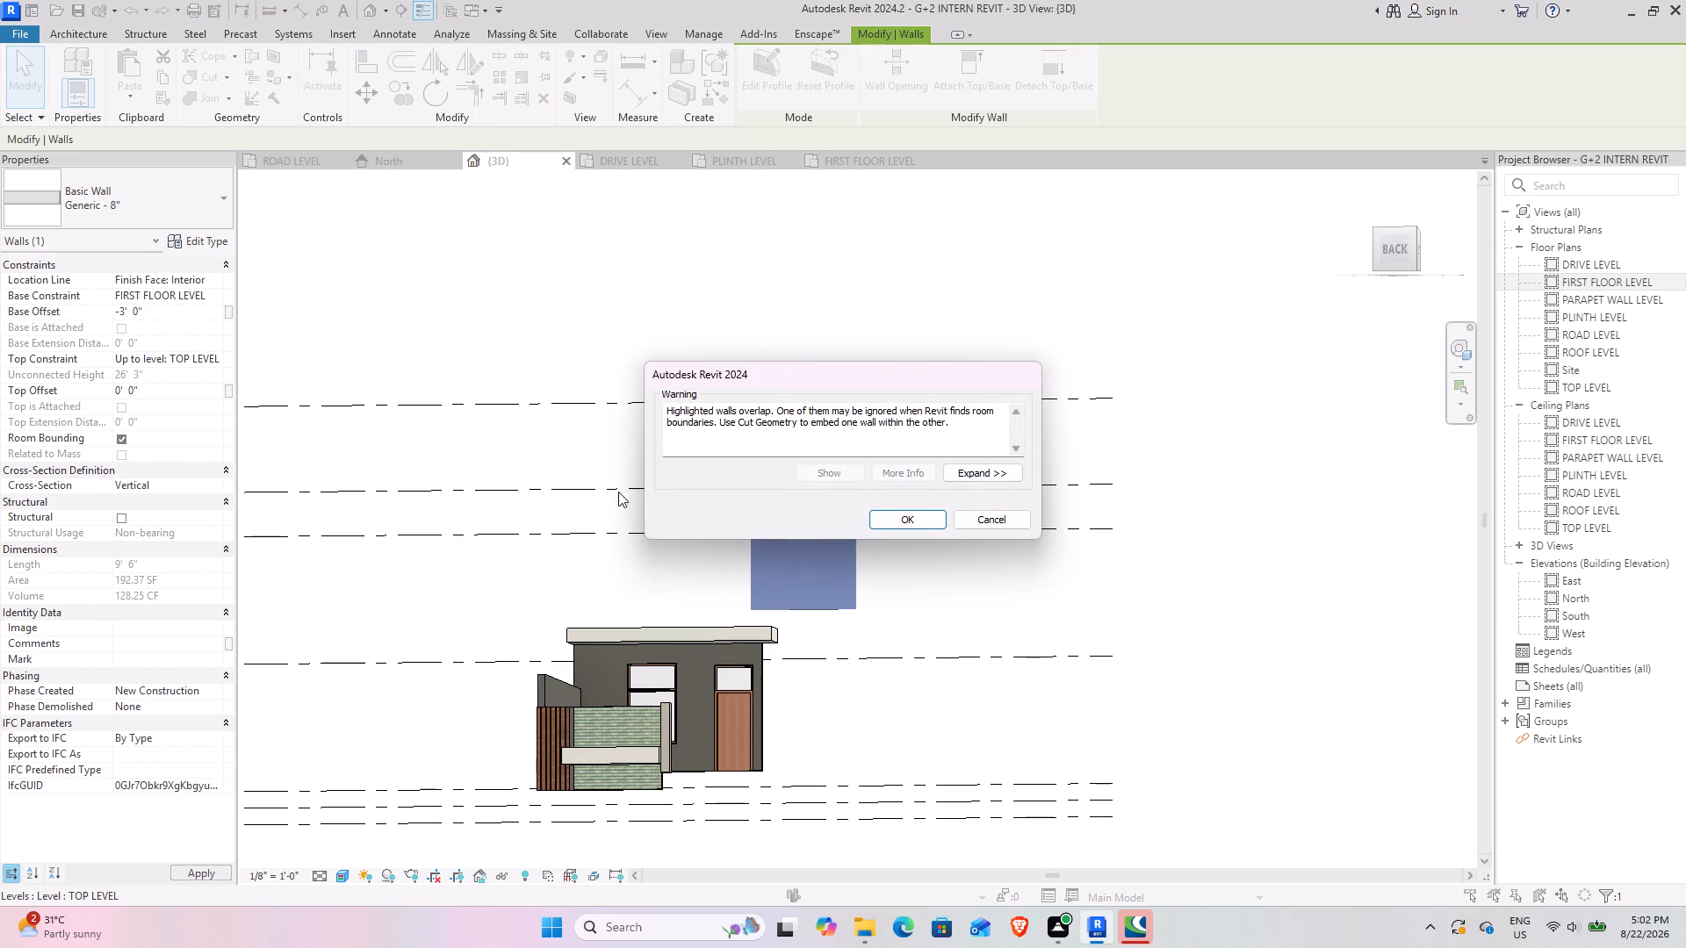
{"action": "left_click", "coordinate": [910, 526]}
{"action": "left_click", "coordinate": [885, 751]}
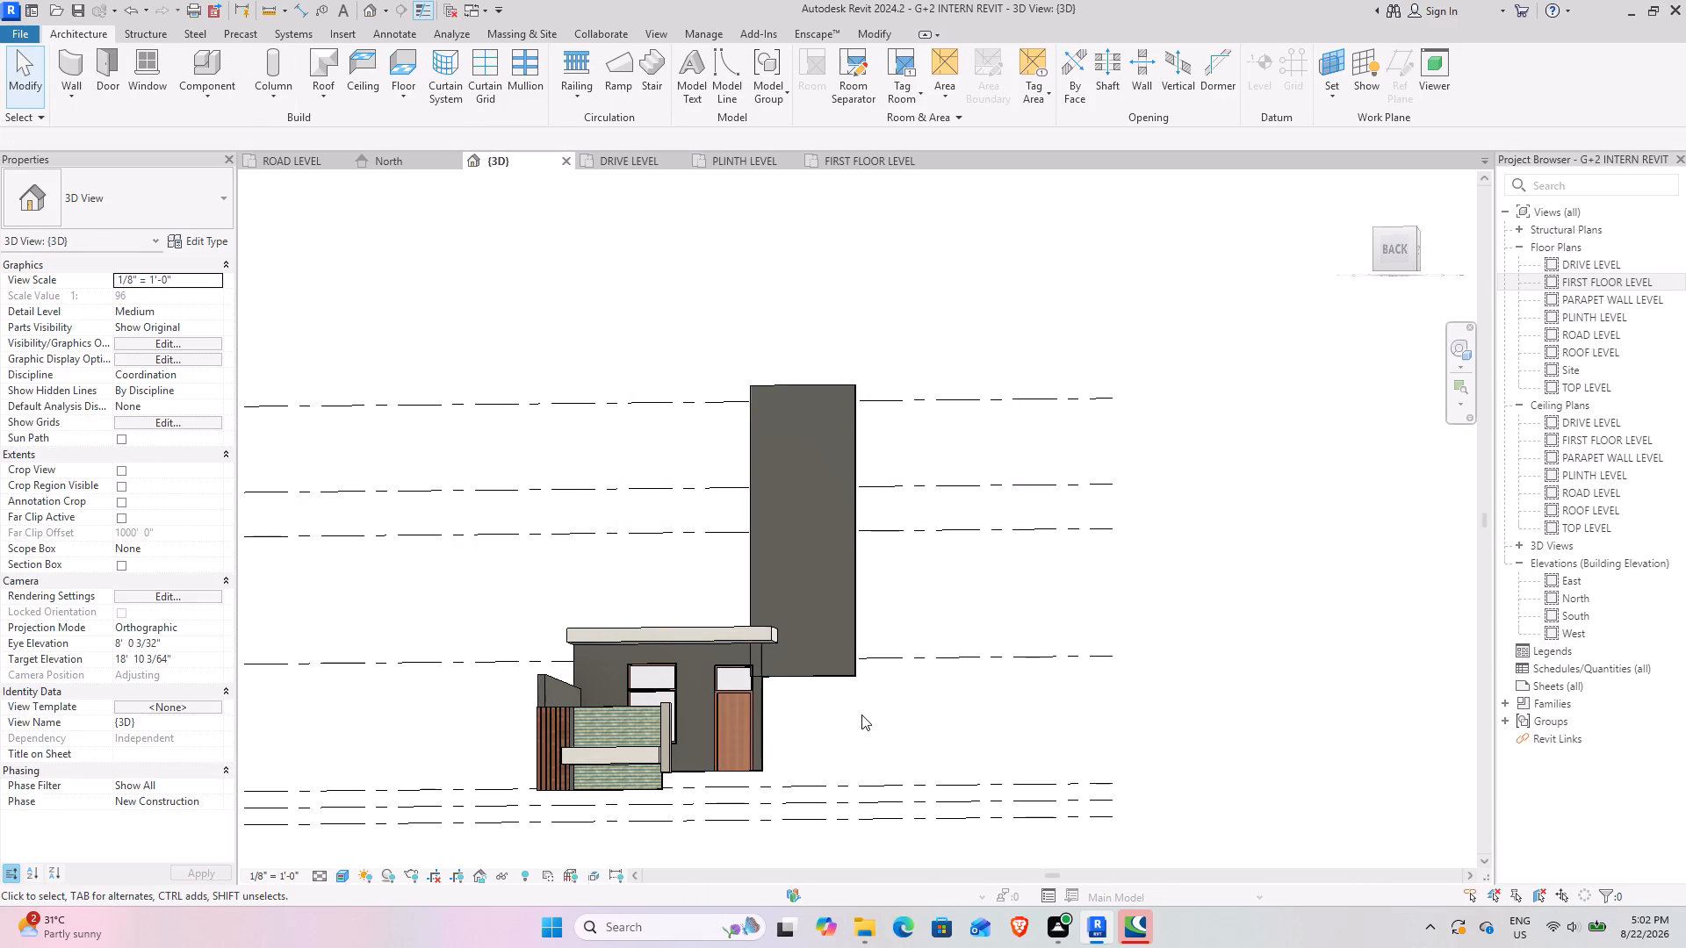
Pull the tall wall's door-side end clear of the door frame, shortening the wall to about 9'-1".
{"action": "middle_click_drag", "start_coordinate": [854, 711], "coordinate": [739, 795], "text": "shift"}
{"action": "middle_click_drag", "start_coordinate": [691, 733], "coordinate": [775, 785], "text": "shift"}
{"action": "scroll", "coordinate": [783, 628], "scroll_direction": "up", "scroll_amount": 7}
{"action": "middle_click_drag", "start_coordinate": [656, 795], "coordinate": [771, 638], "text": "shift"}
{"action": "middle_click_drag", "start_coordinate": [760, 643], "coordinate": [695, 655]}
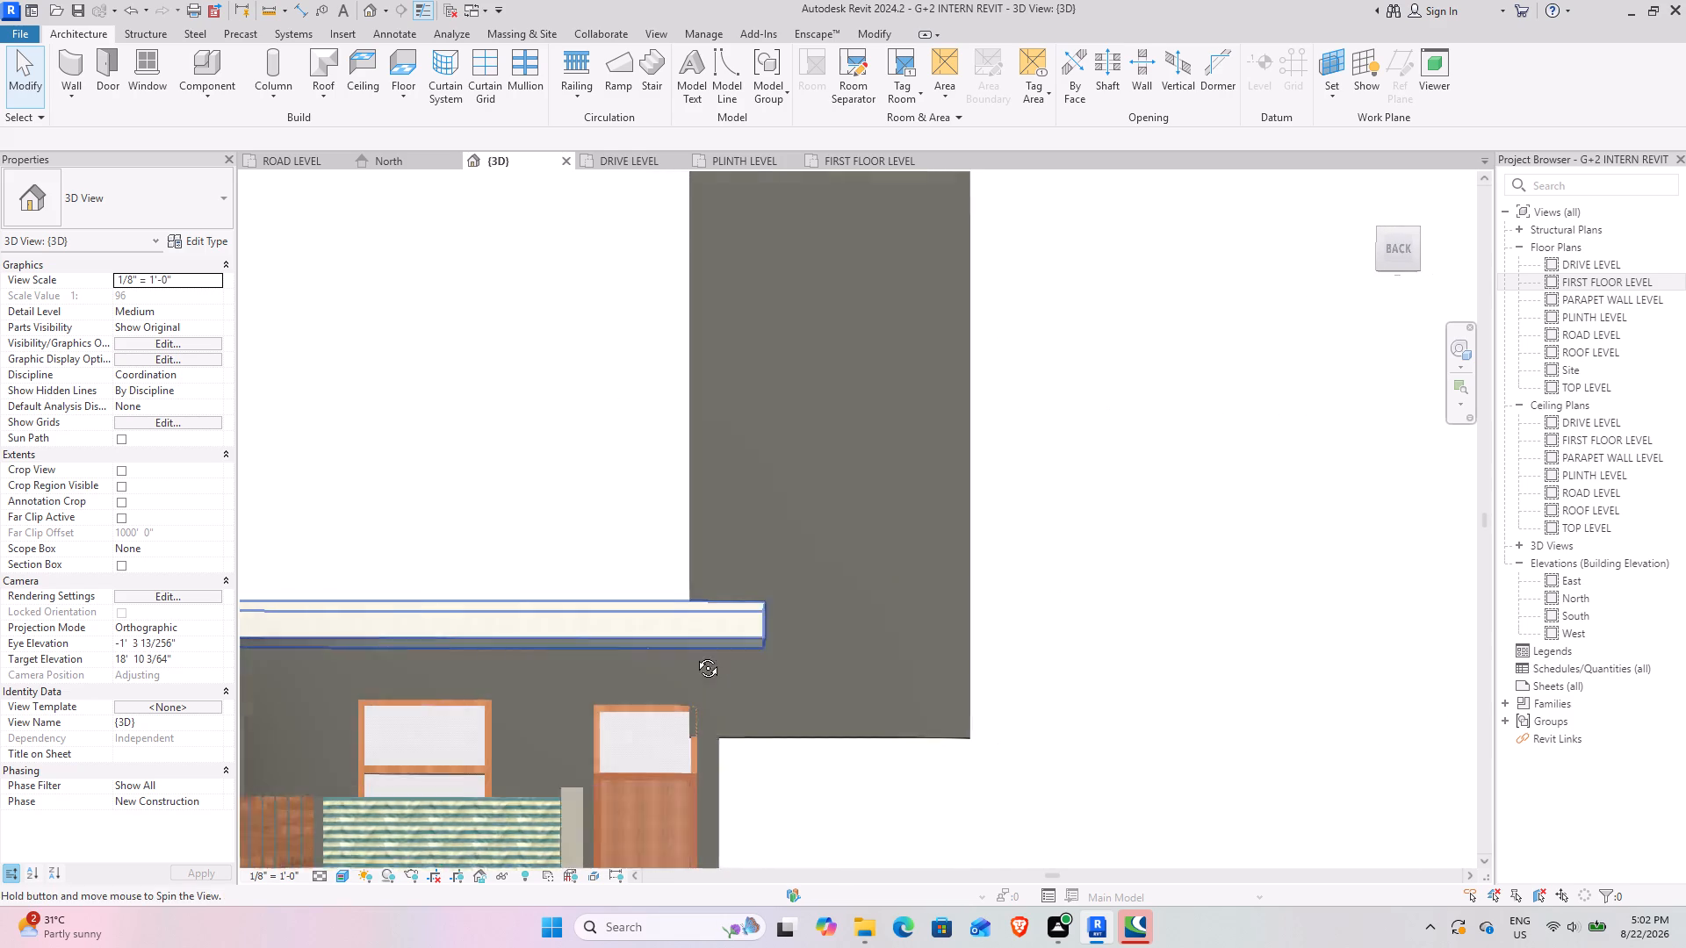
{"action": "middle_click_drag", "start_coordinate": [695, 655], "coordinate": [691, 655]}
{"action": "middle_click_drag", "start_coordinate": [731, 709], "coordinate": [706, 717], "text": "shift"}
{"action": "scroll", "coordinate": [707, 740], "scroll_direction": "up", "scroll_amount": 7}
{"action": "middle_click_drag", "start_coordinate": [630, 741], "coordinate": [653, 749], "text": "shift"}
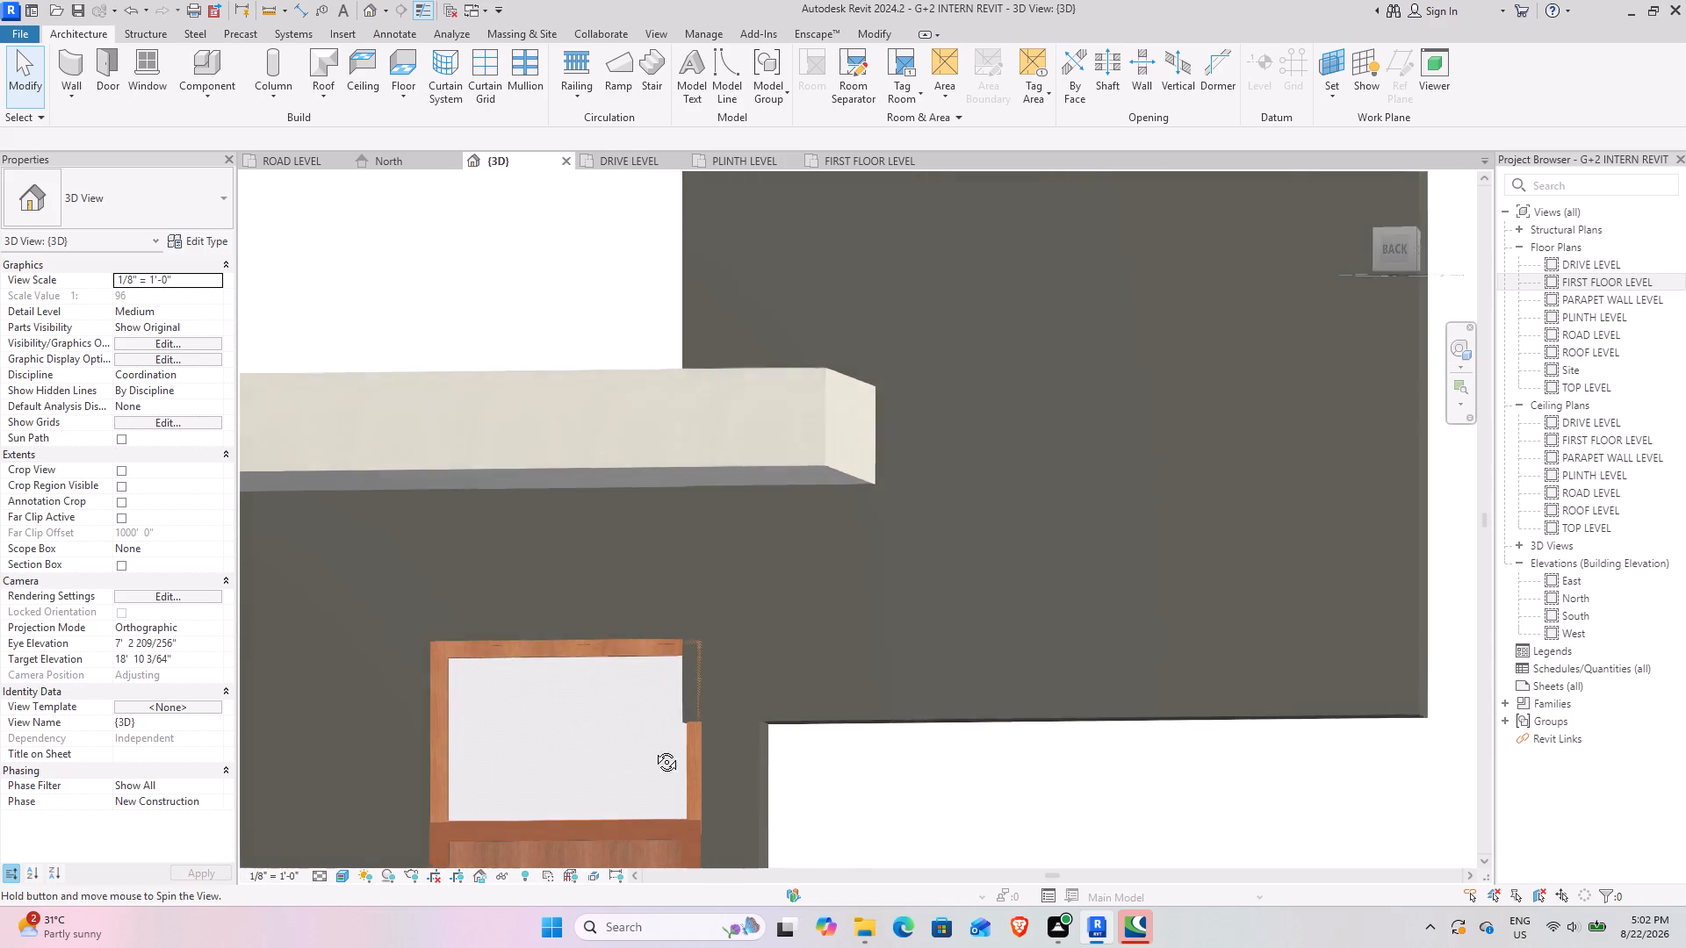
{"action": "middle_click_drag", "start_coordinate": [653, 749], "coordinate": [694, 771], "text": "shift"}
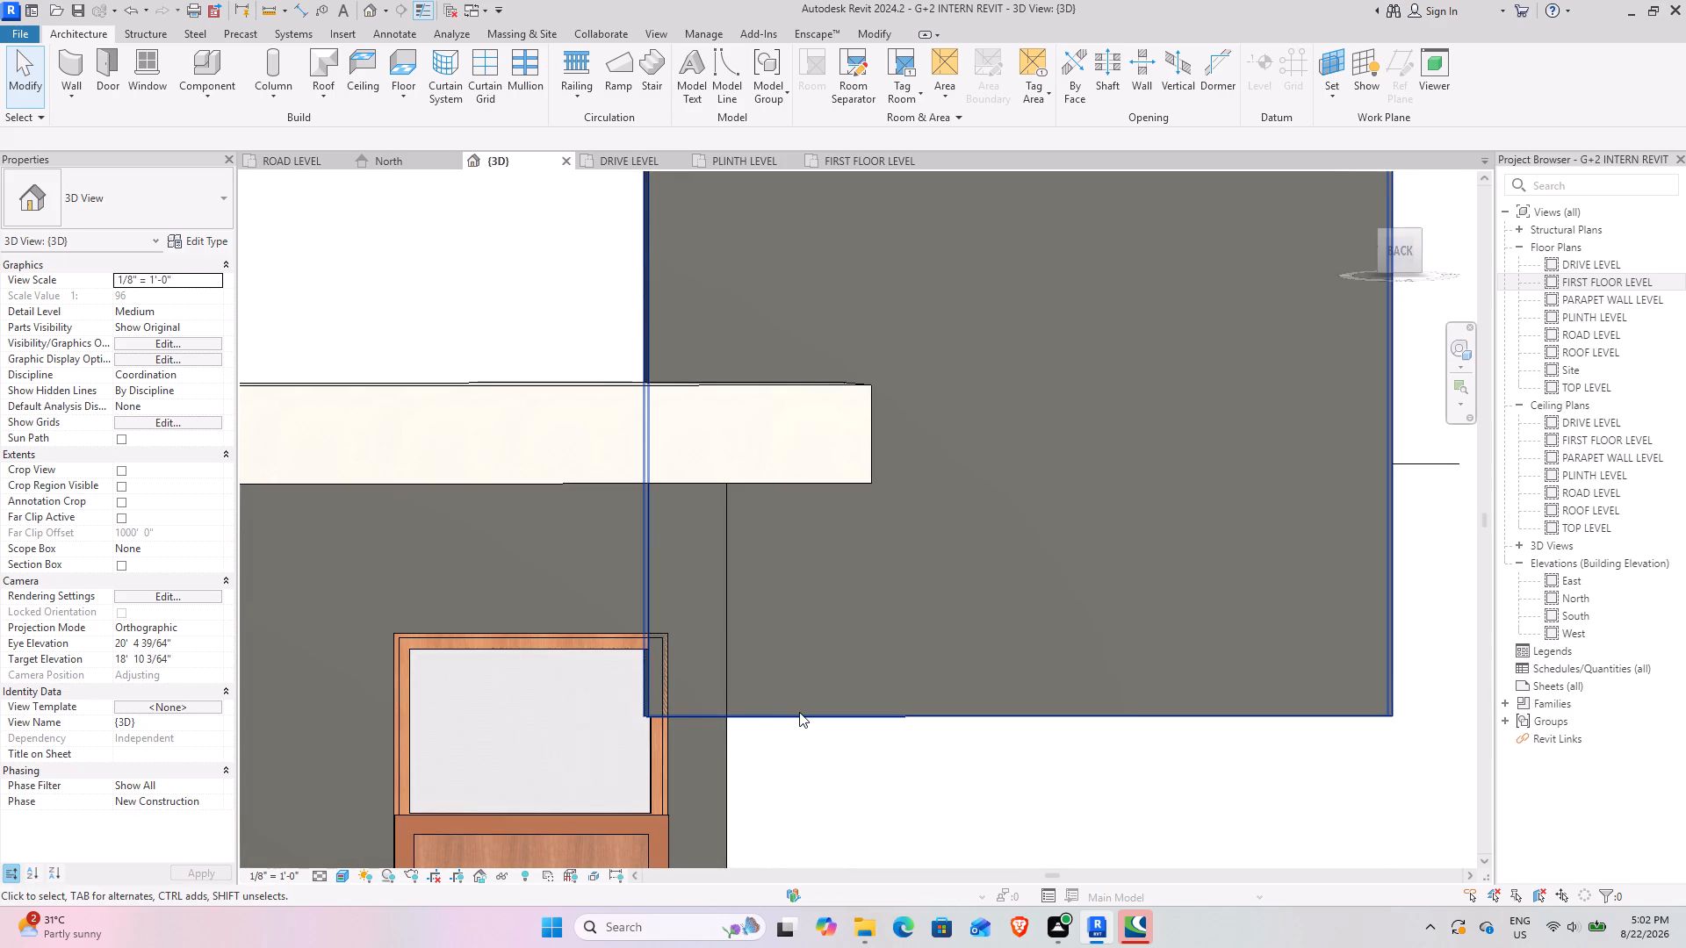
{"action": "left_click", "coordinate": [799, 712]}
{"action": "scroll", "coordinate": [703, 616], "scroll_direction": "down", "scroll_amount": 7}
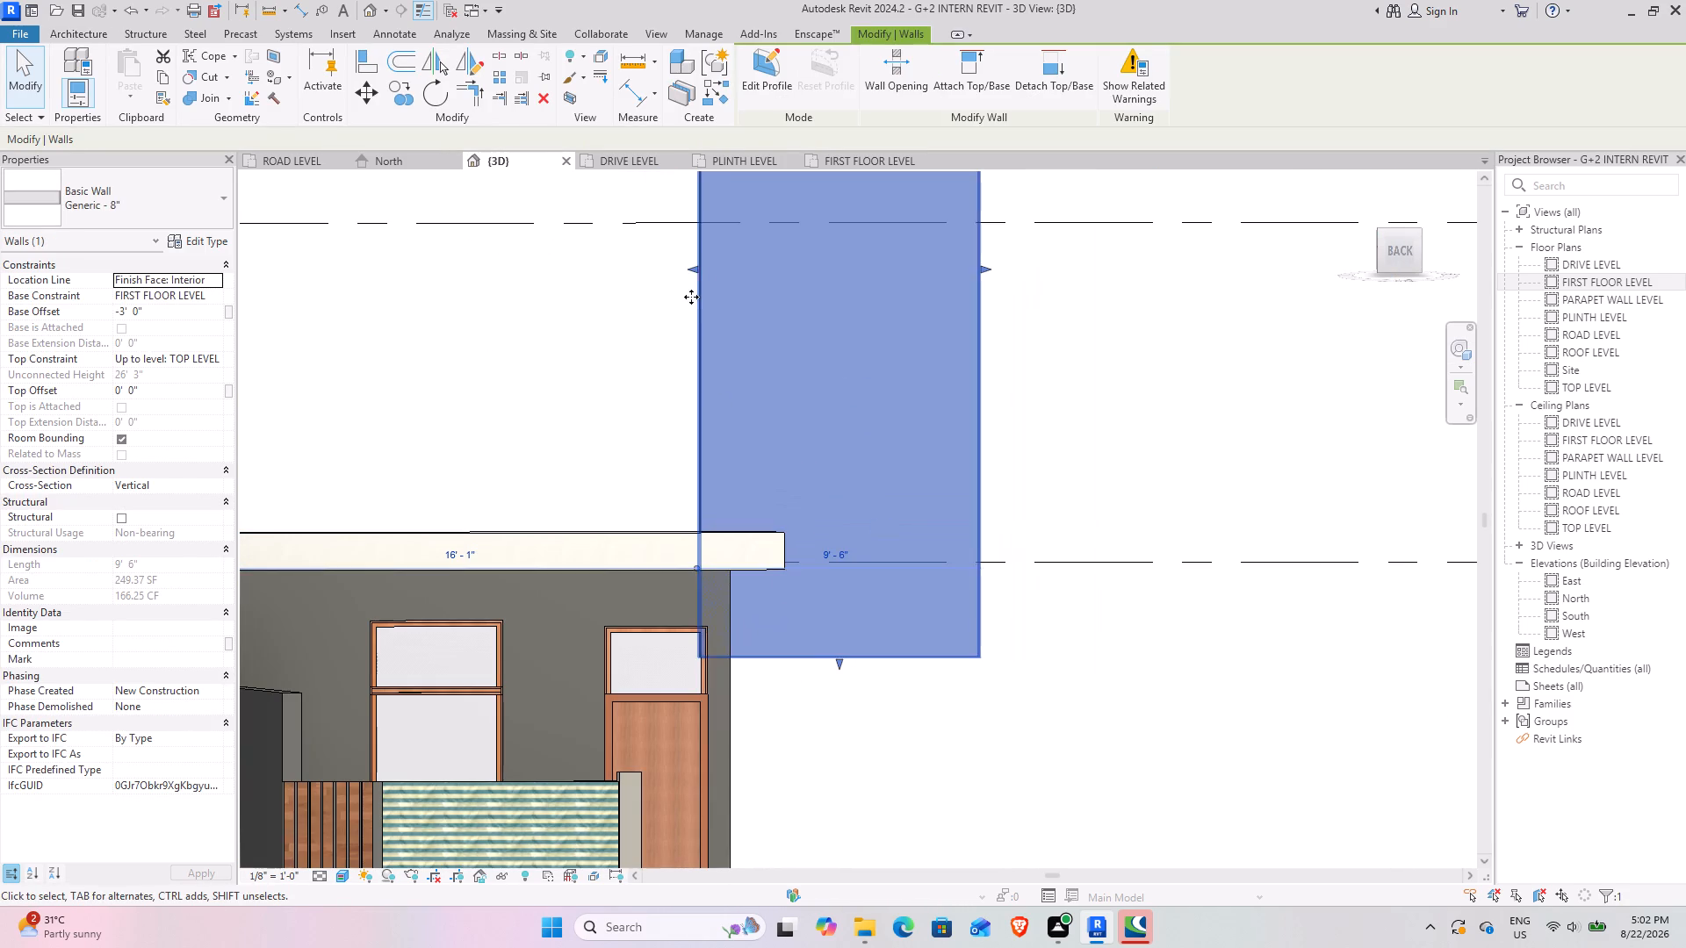
{"action": "left_click_drag", "start_coordinate": [694, 265], "coordinate": [704, 265]}
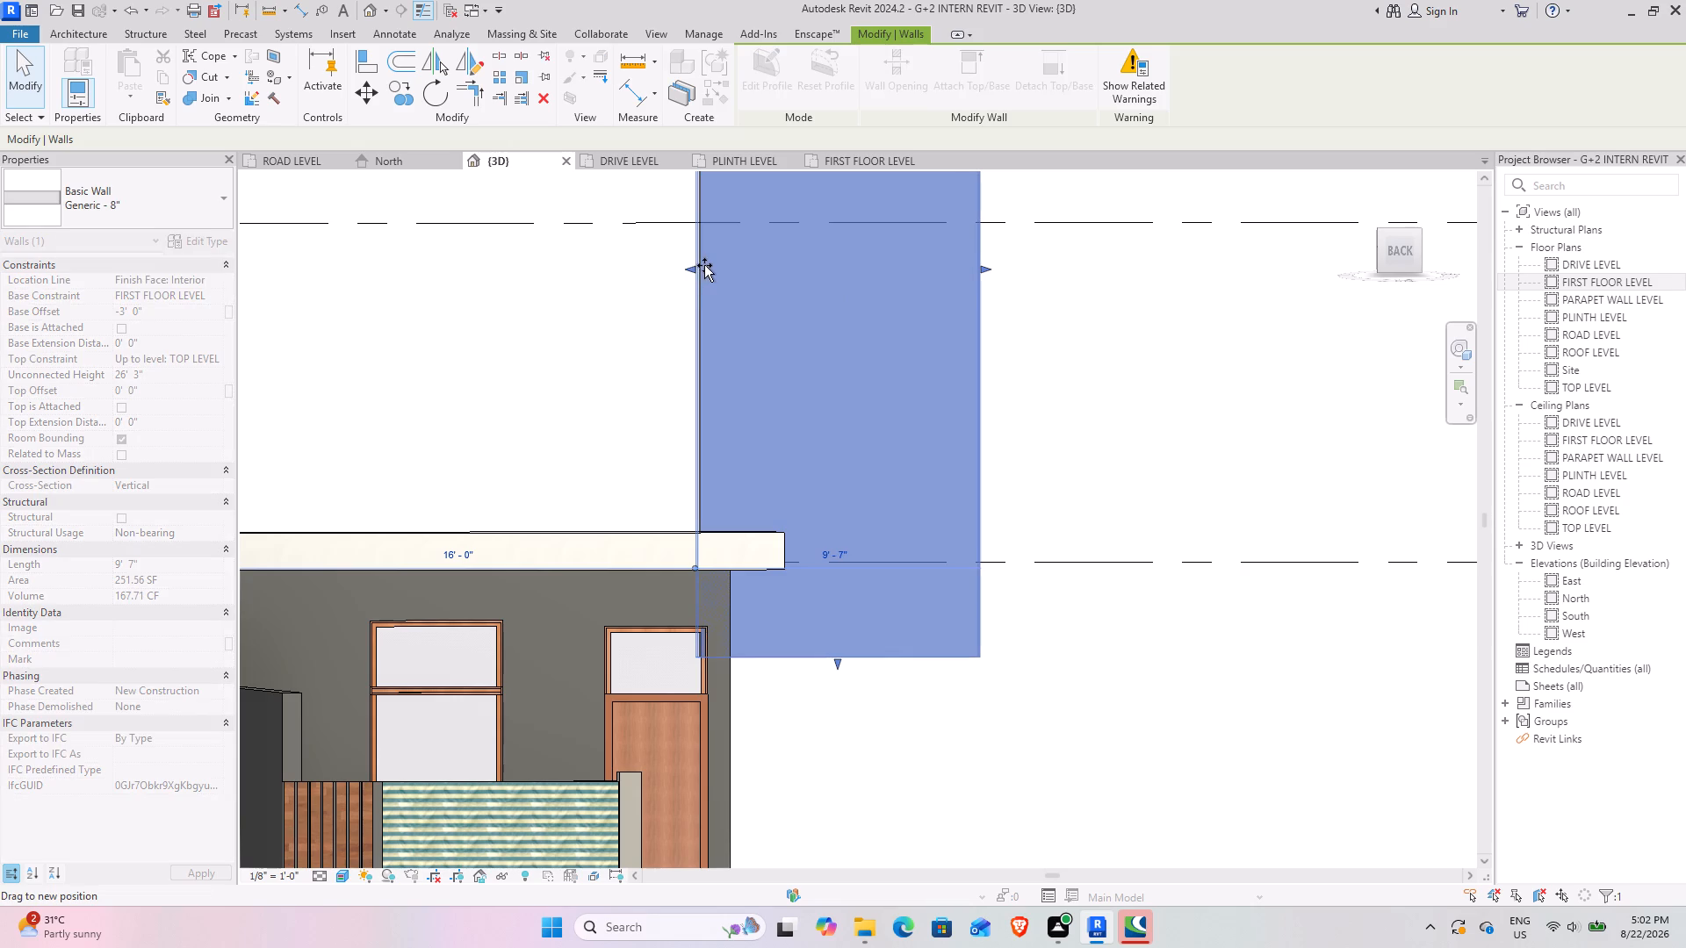
{"action": "left_click_drag", "start_coordinate": [704, 265], "coordinate": [713, 267]}
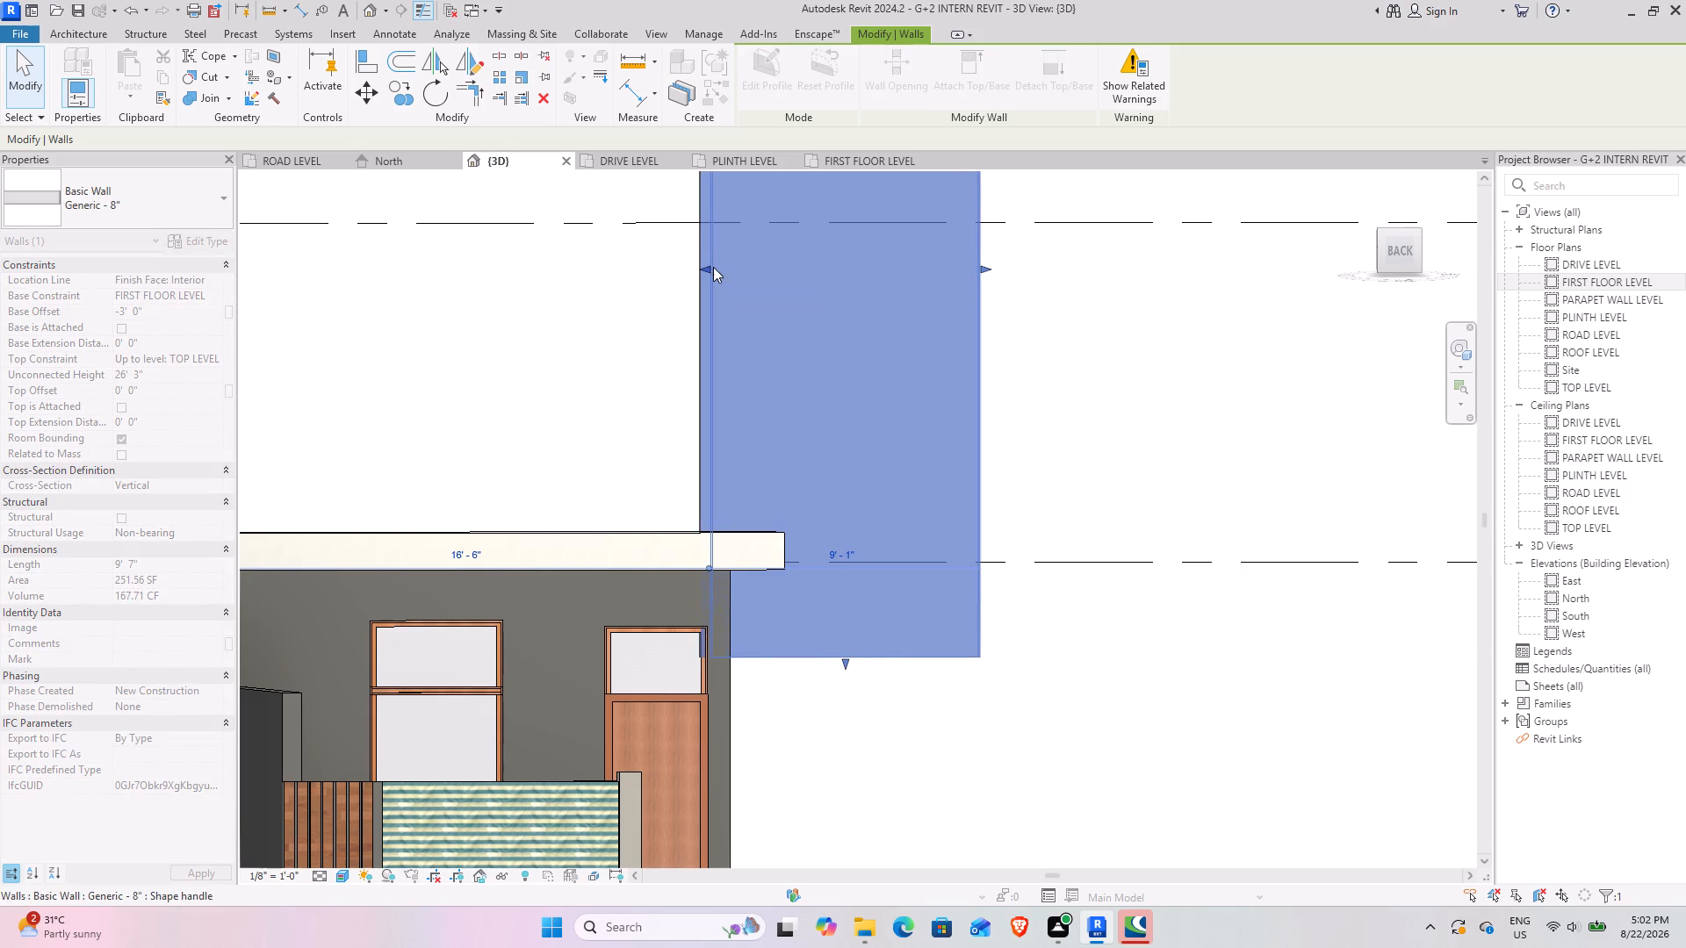
{"action": "left_click", "coordinate": [969, 815]}
Join the geometry of the rear wall beside the door with the tall wall above it.
{"action": "middle_click_drag", "start_coordinate": [780, 715], "coordinate": [714, 701], "text": "shift"}
{"action": "middle_click_drag", "start_coordinate": [714, 701], "coordinate": [777, 719], "text": "shift"}
{"action": "scroll", "coordinate": [714, 625], "scroll_direction": "up", "scroll_amount": 7}
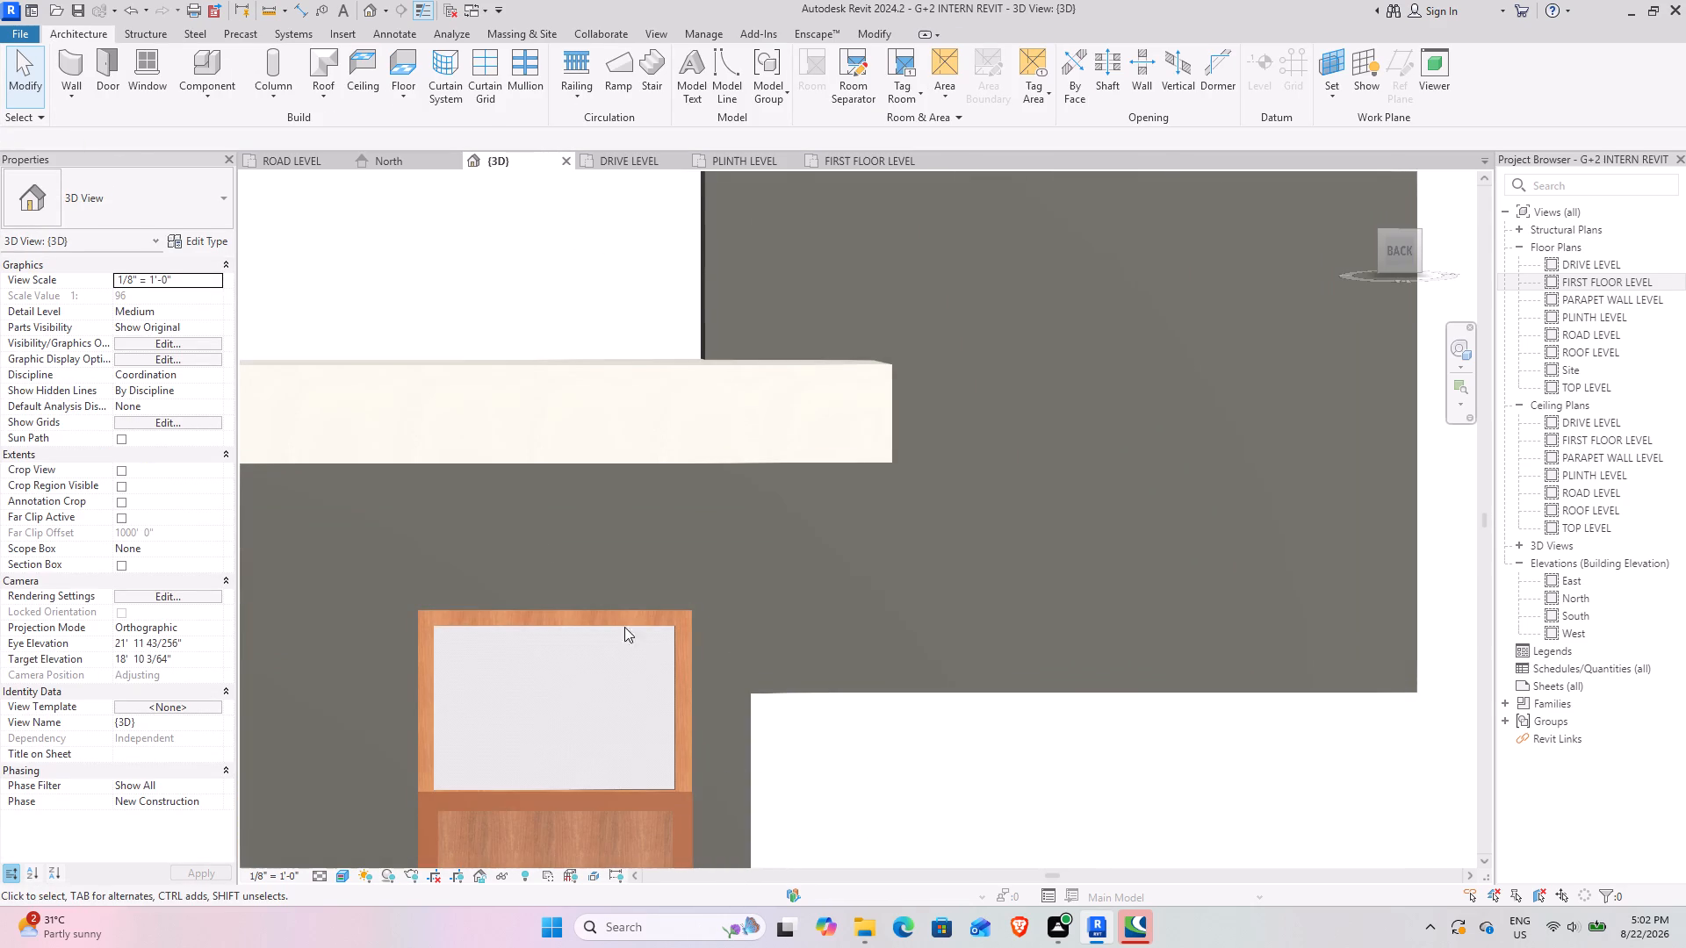
{"action": "left_click", "coordinate": [868, 39]}
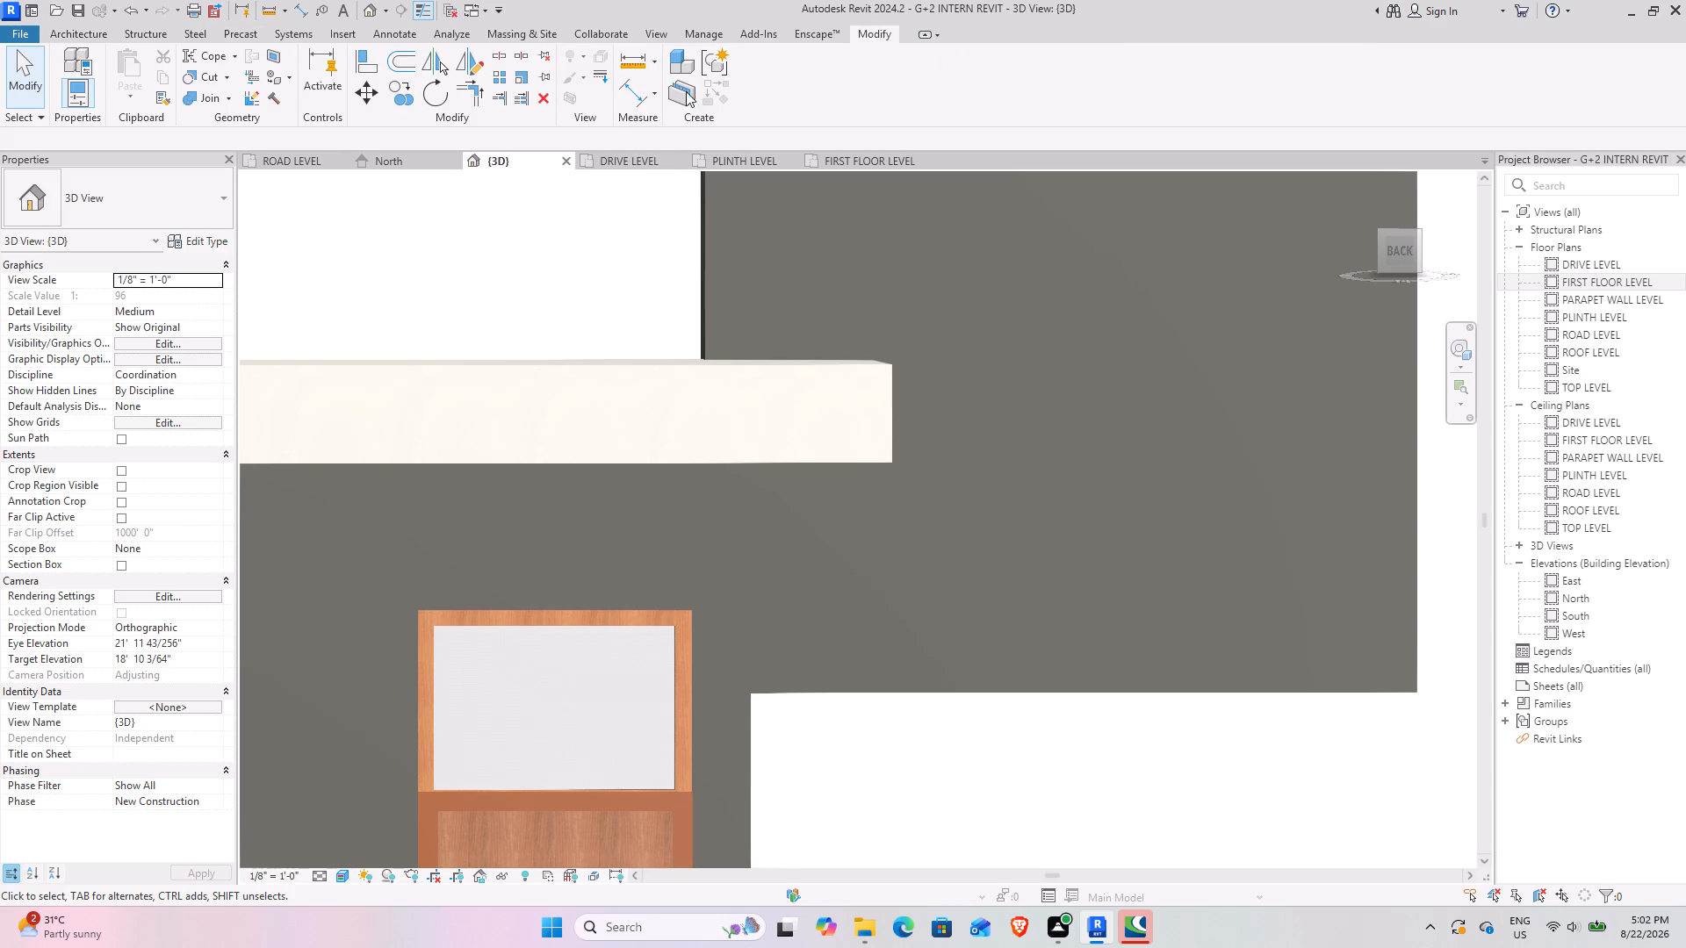
{"action": "left_click", "coordinate": [213, 99]}
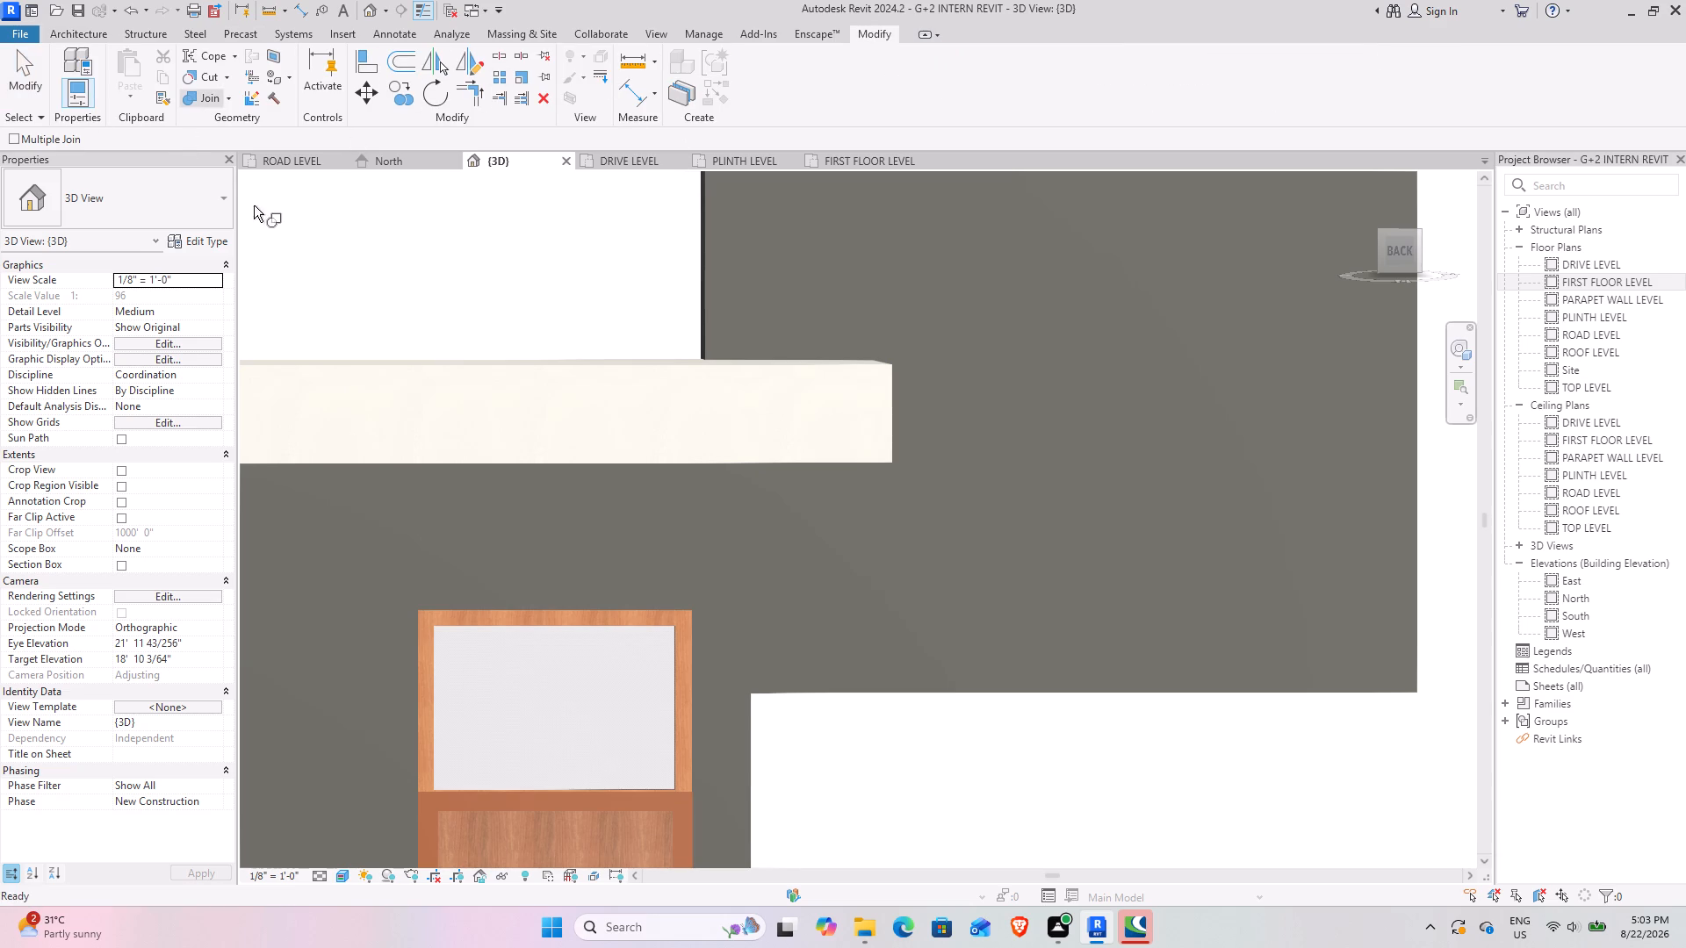
{"action": "left_click", "coordinate": [746, 751]}
{"action": "left_click", "coordinate": [795, 686]}
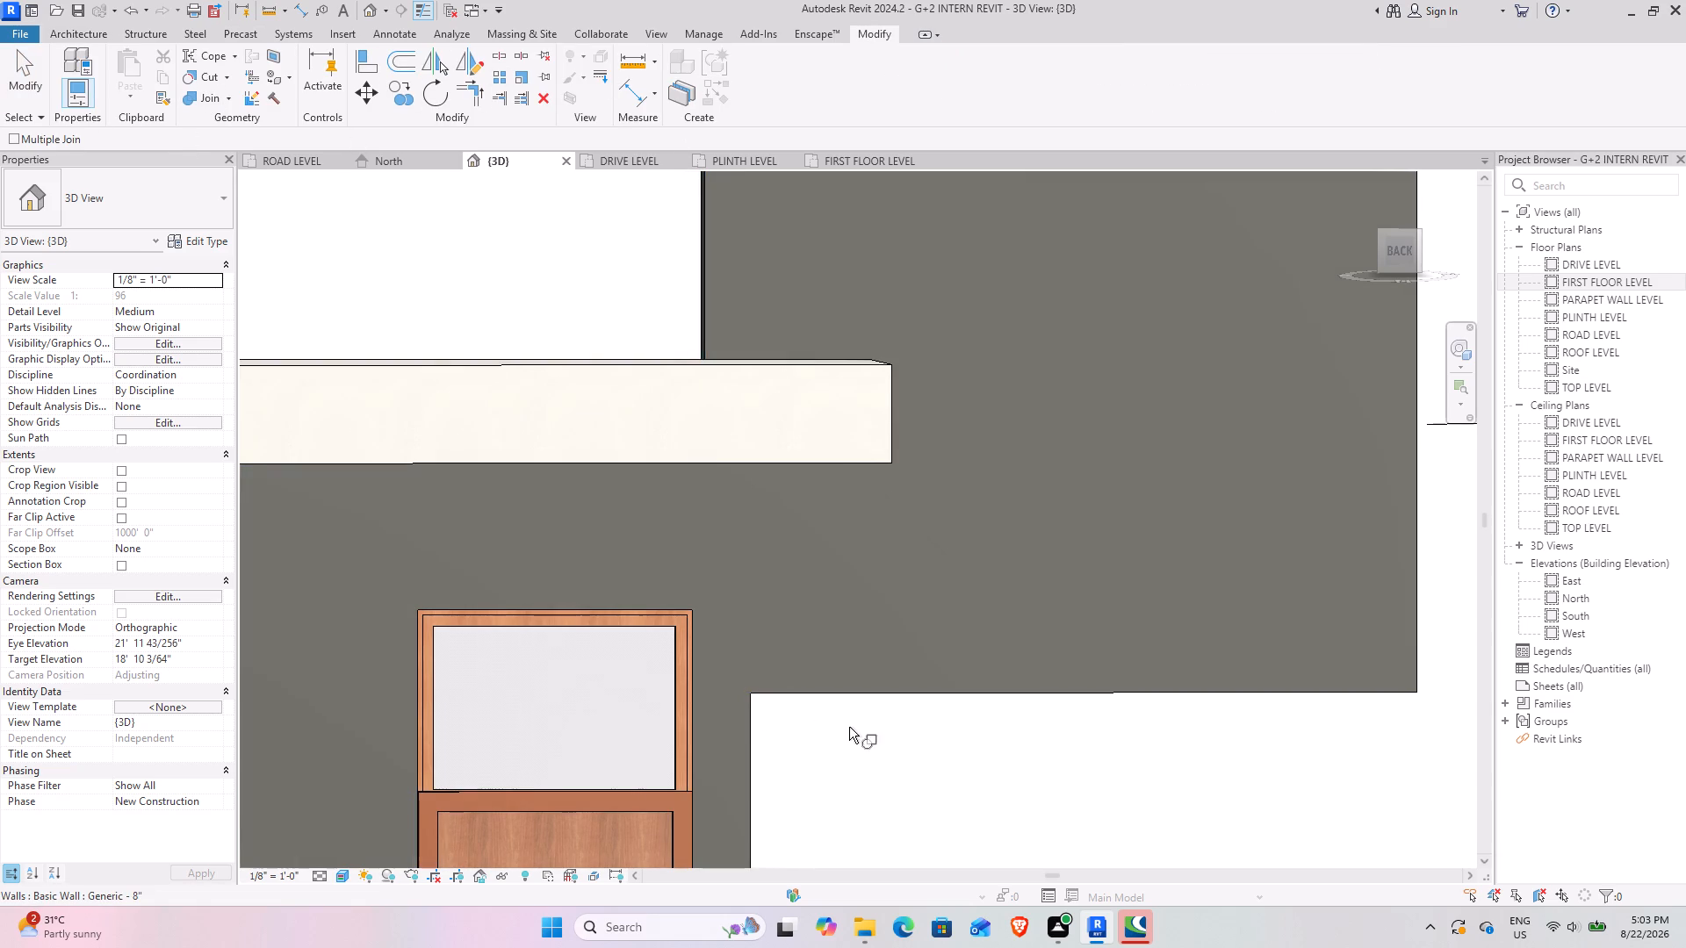
{"action": "left_click", "coordinate": [30, 61]}
Examine the joined tall wall from the rear in 3D and its position against the slab in the FIRST FLOOR LEVEL plan.
{"action": "scroll", "coordinate": [560, 510], "scroll_direction": "down", "scroll_amount": 7}
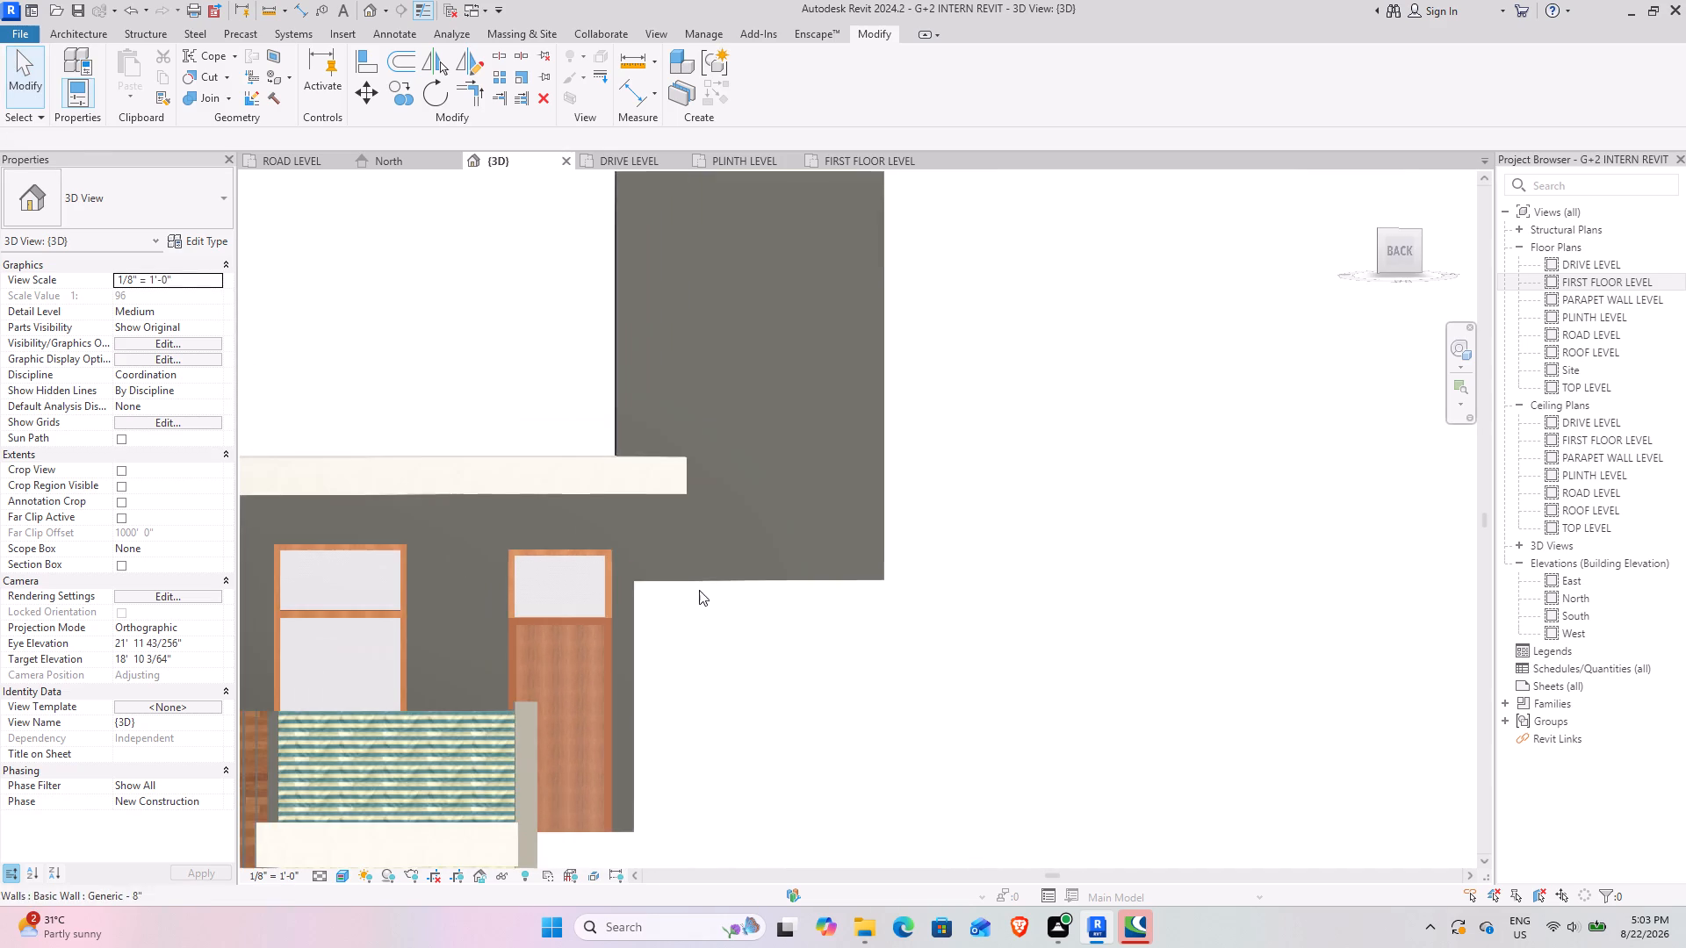
{"action": "middle_click_drag", "start_coordinate": [684, 590], "coordinate": [609, 628], "text": "shift"}
{"action": "scroll", "coordinate": [616, 625], "scroll_direction": "down", "scroll_amount": 5}
{"action": "middle_click_drag", "start_coordinate": [527, 635], "coordinate": [583, 591]}
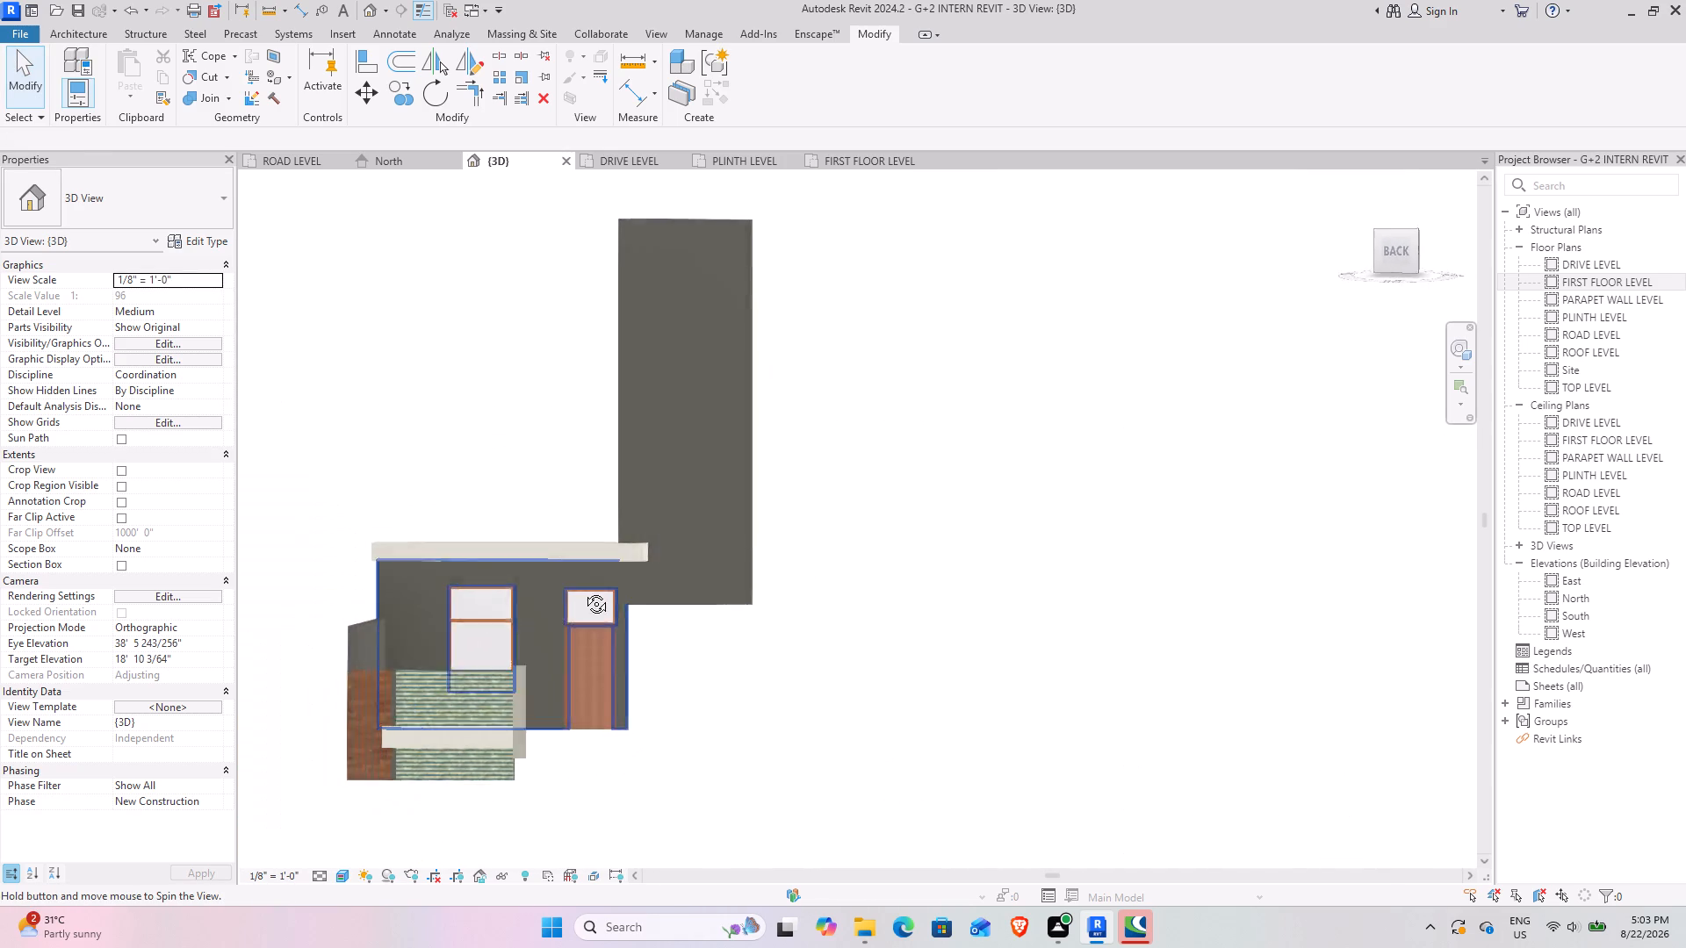
{"action": "middle_click_drag", "start_coordinate": [583, 591], "coordinate": [563, 616]}
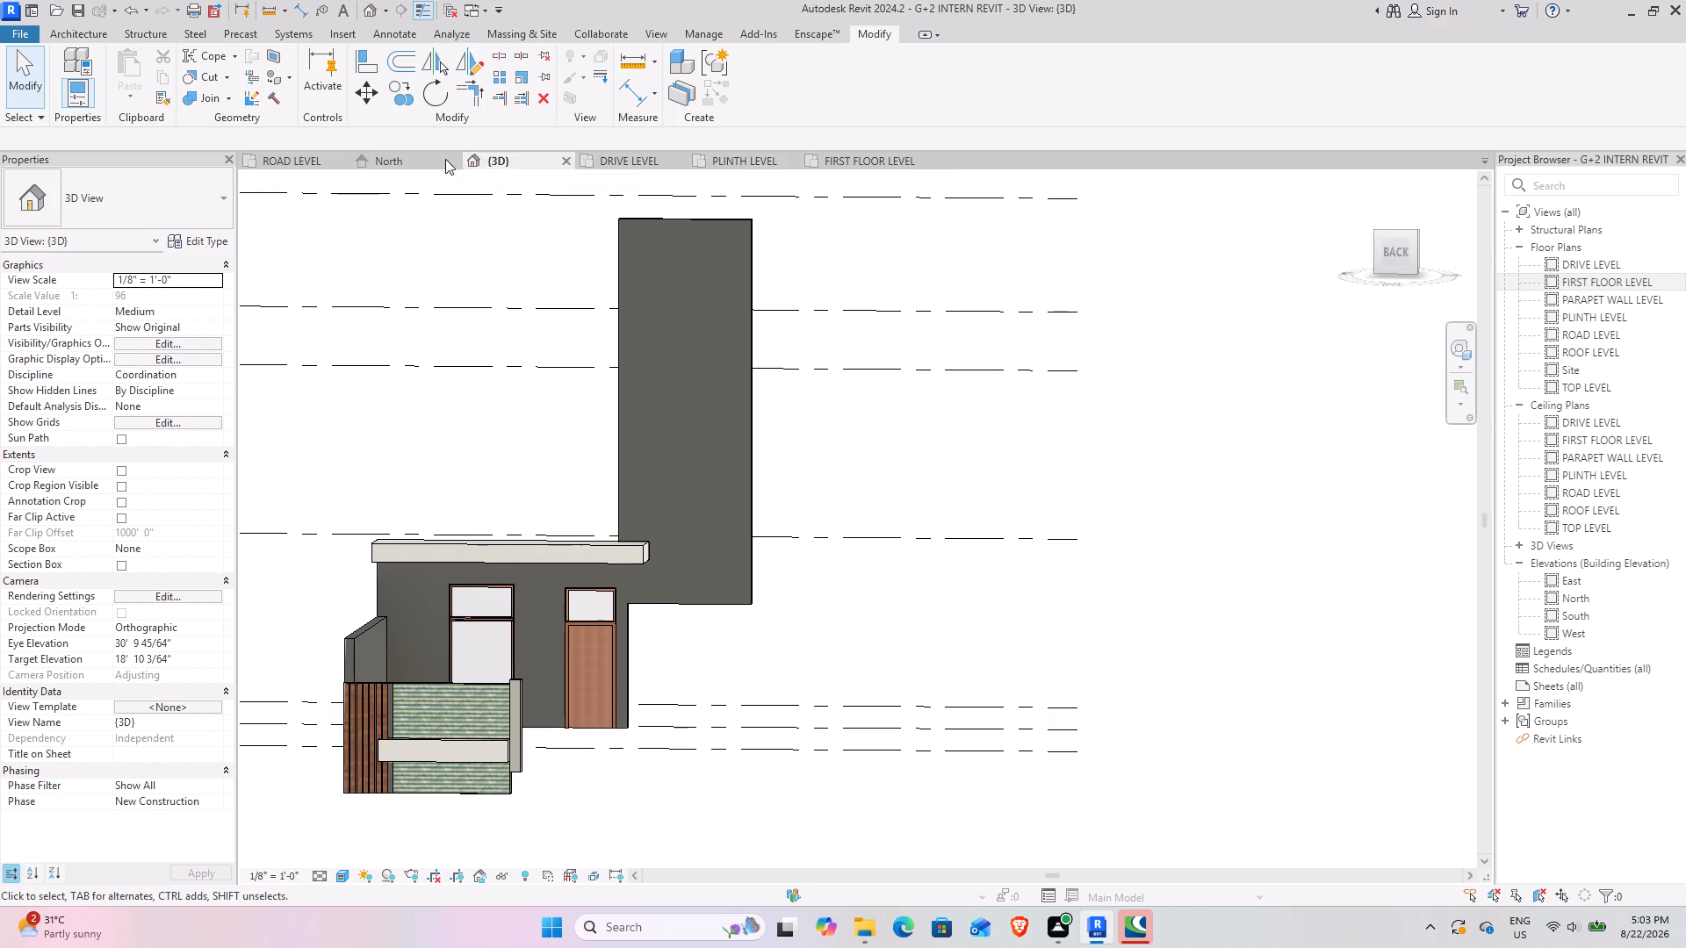
{"action": "left_click", "coordinate": [835, 158]}
{"action": "scroll", "coordinate": [595, 634], "scroll_direction": "down", "scroll_amount": 2}
{"action": "middle_click_drag", "start_coordinate": [573, 639], "coordinate": [674, 639]}
{"action": "scroll", "coordinate": [658, 630], "scroll_direction": "up", "scroll_amount": 3}
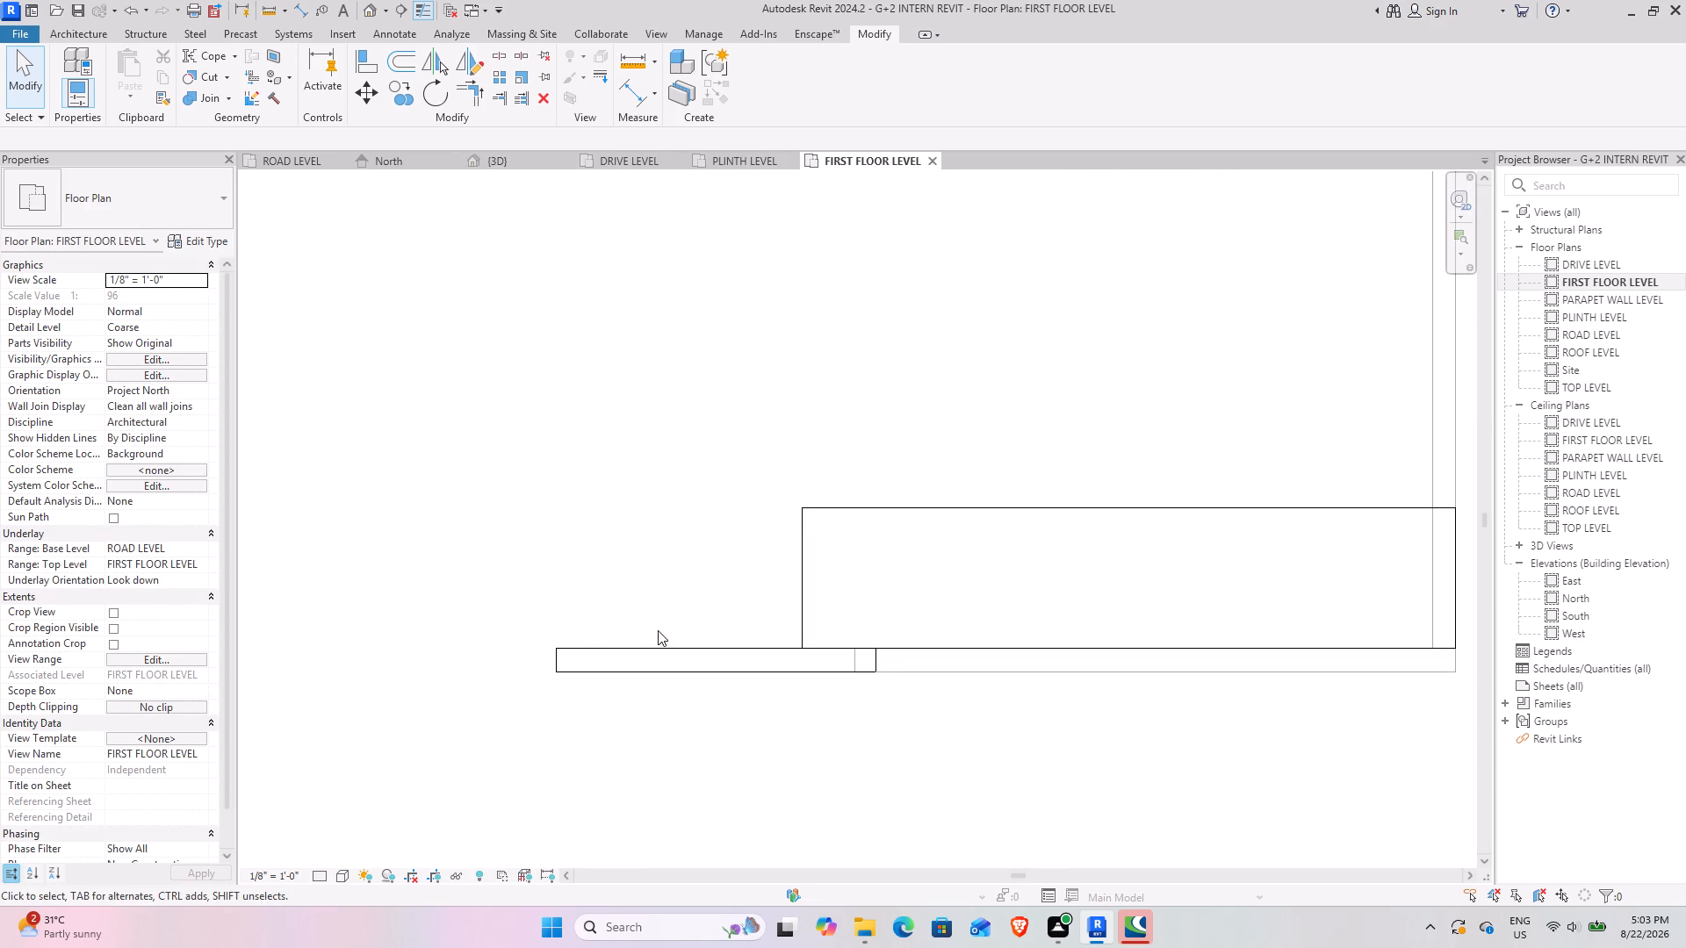
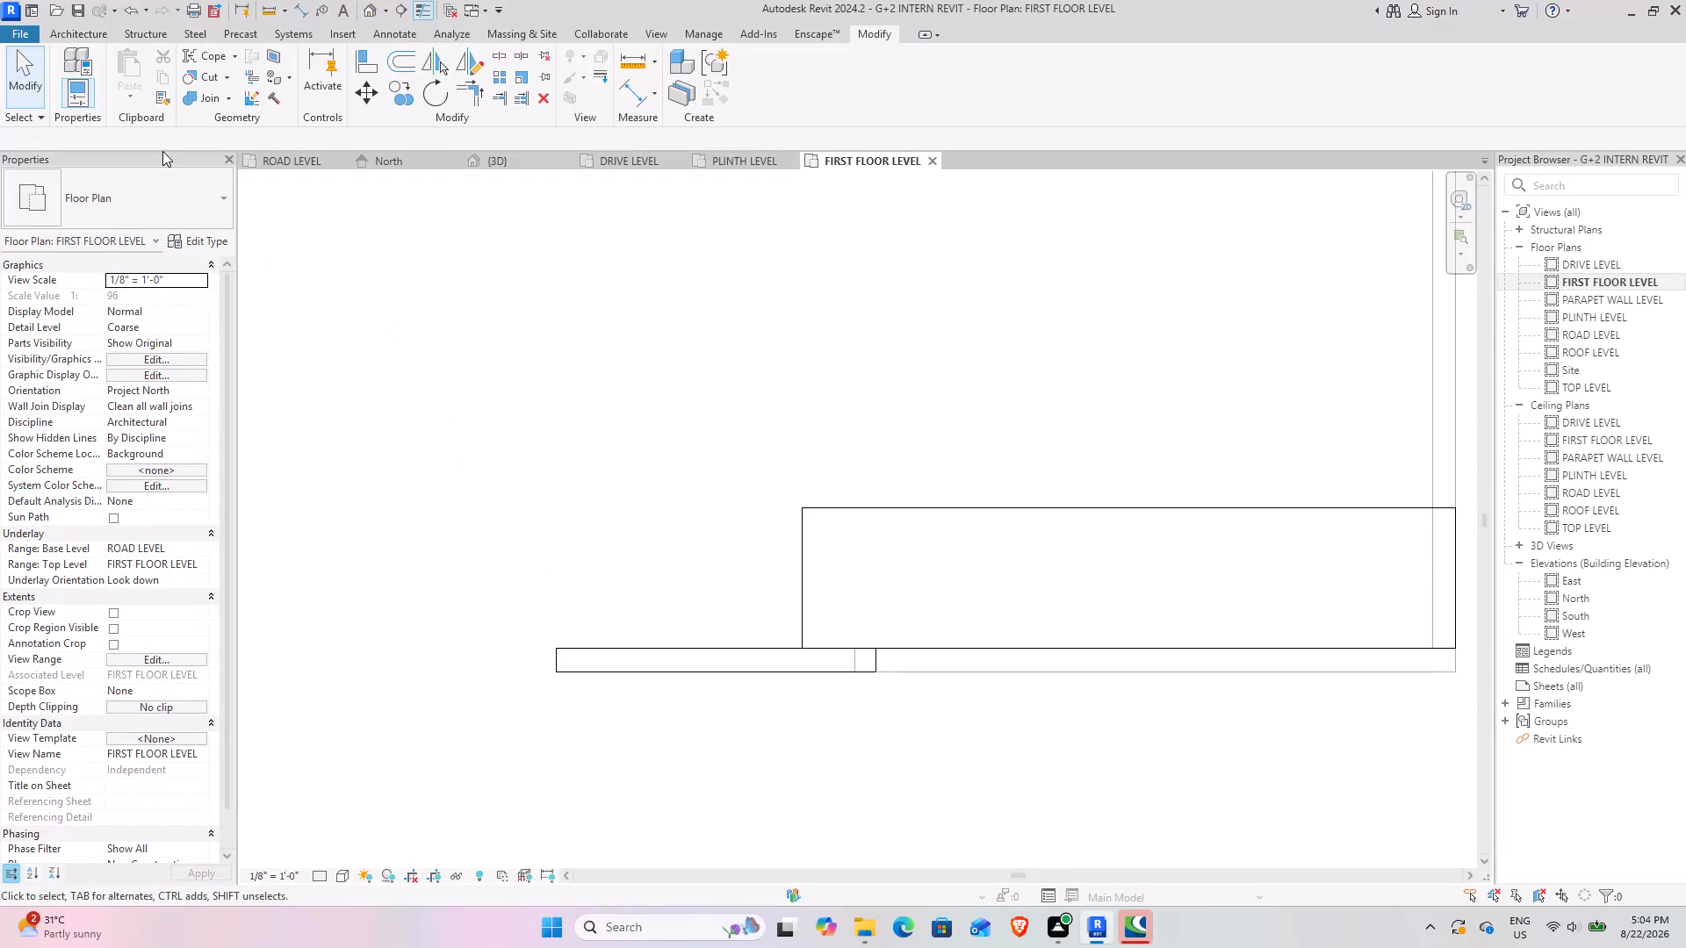
Duplicate the fixed window type 36" x30" 2 and set the new type's height to 20' and width to 2'6".
{"action": "left_click", "coordinate": [107, 32]}
{"action": "left_click", "coordinate": [143, 70]}
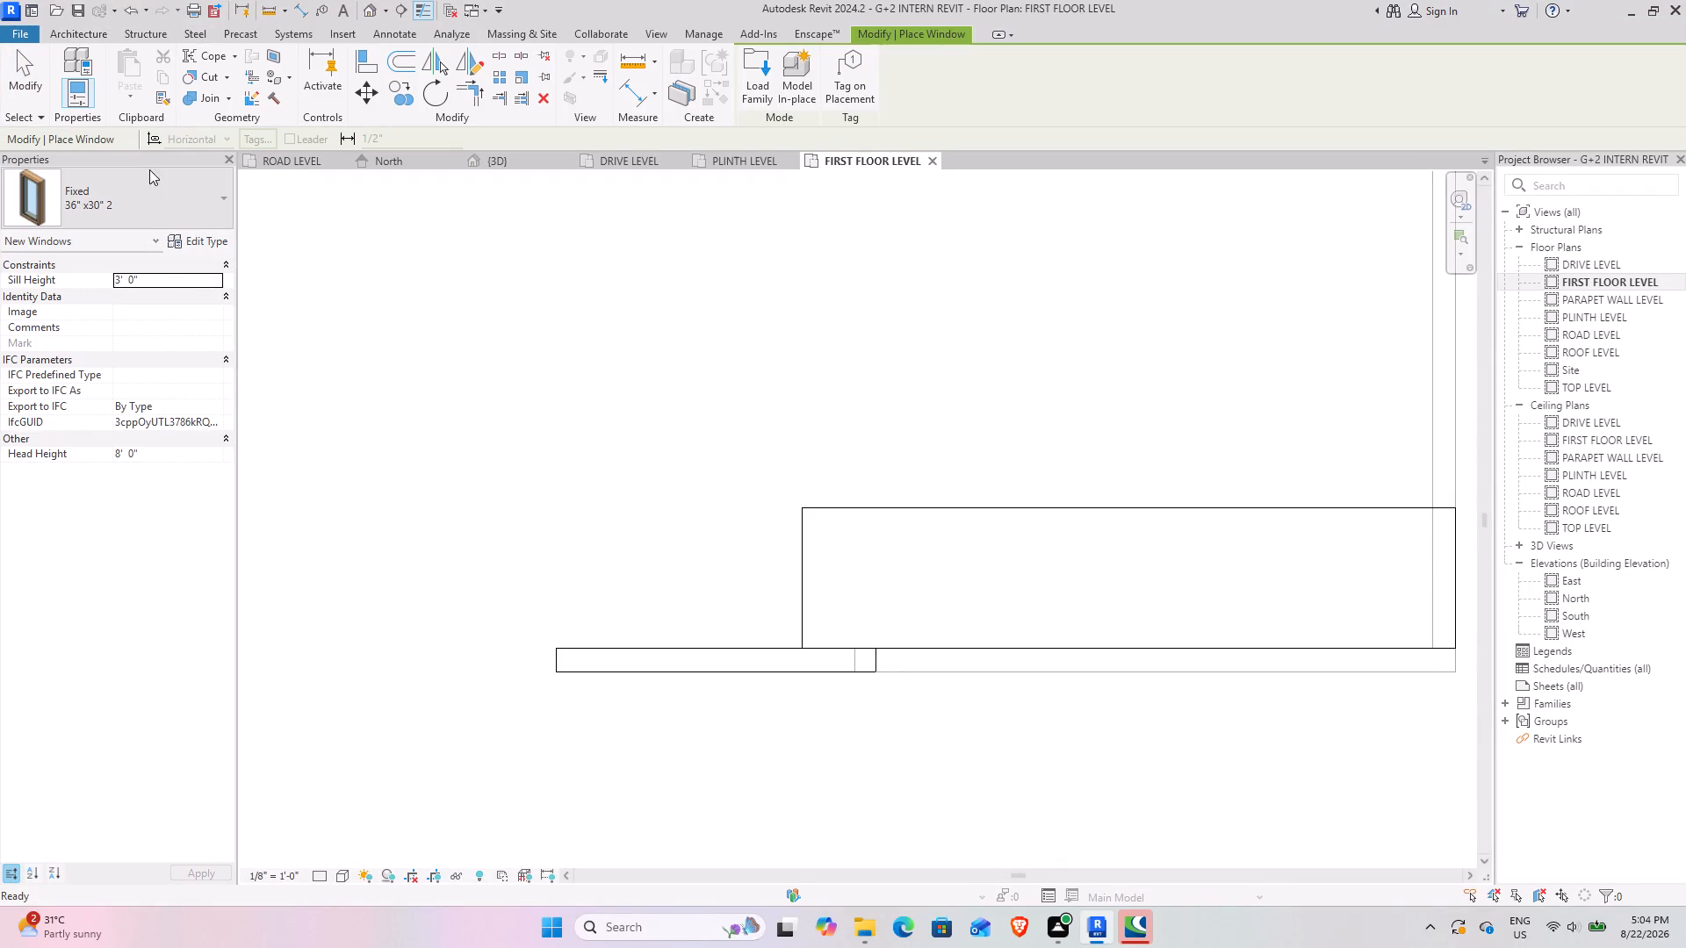
{"action": "left_click", "coordinate": [208, 245]}
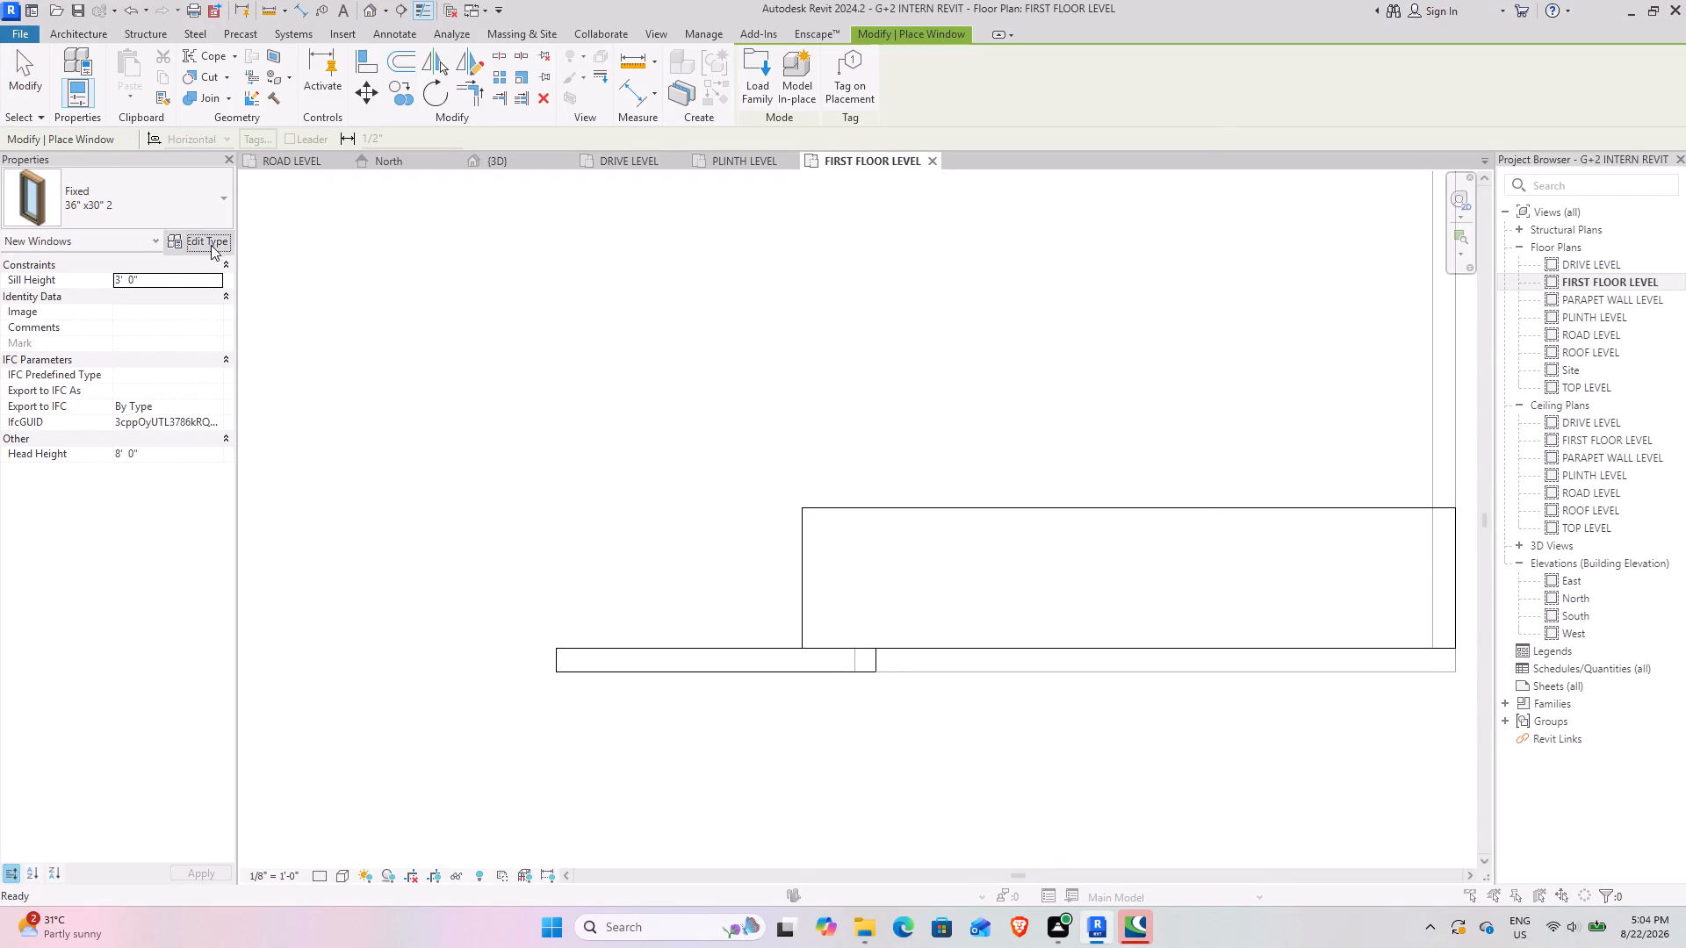
{"action": "left_click", "coordinate": [1199, 276]}
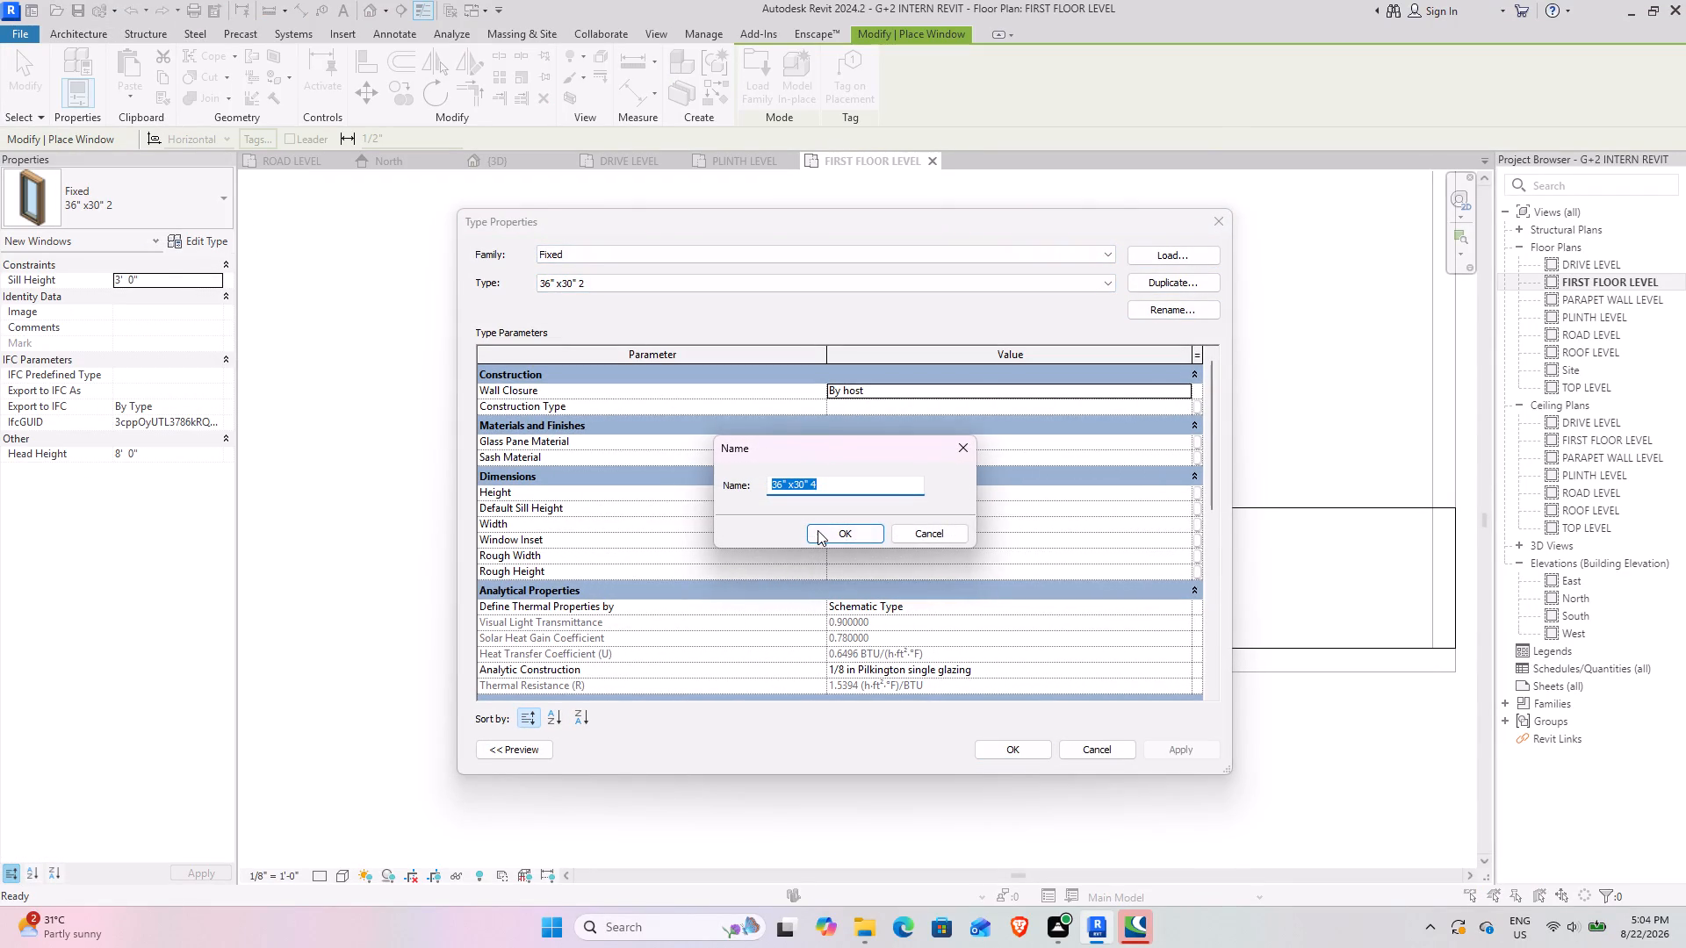
{"action": "left_click", "coordinate": [818, 530]}
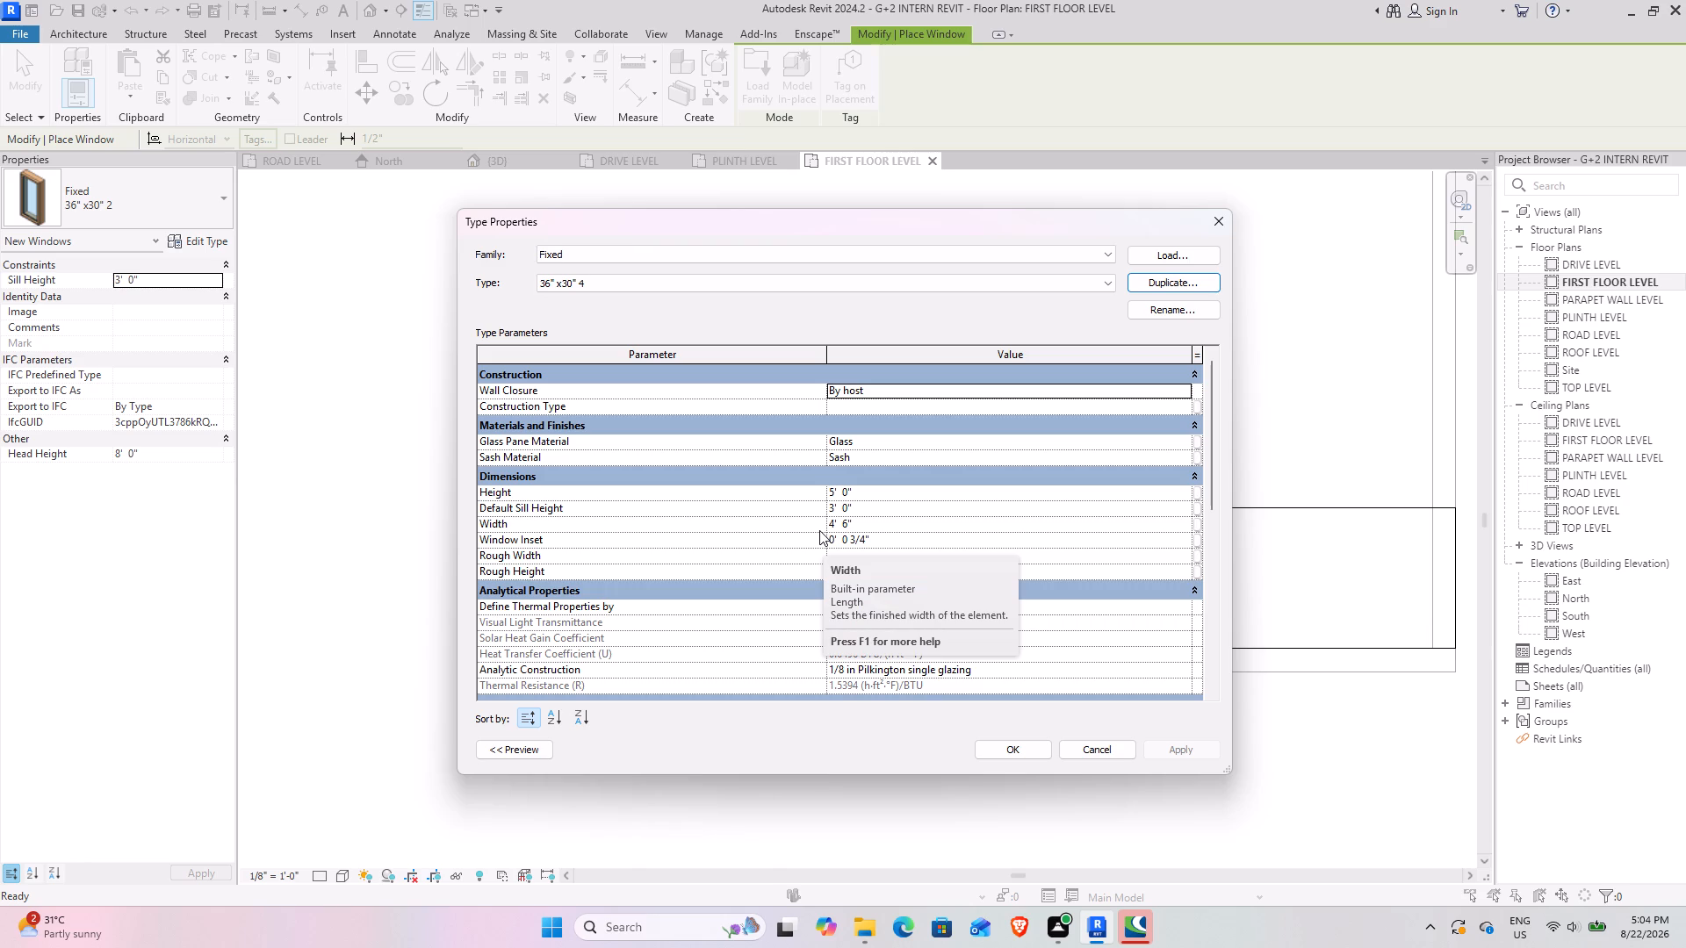
{"action": "left_click", "coordinate": [875, 496]}
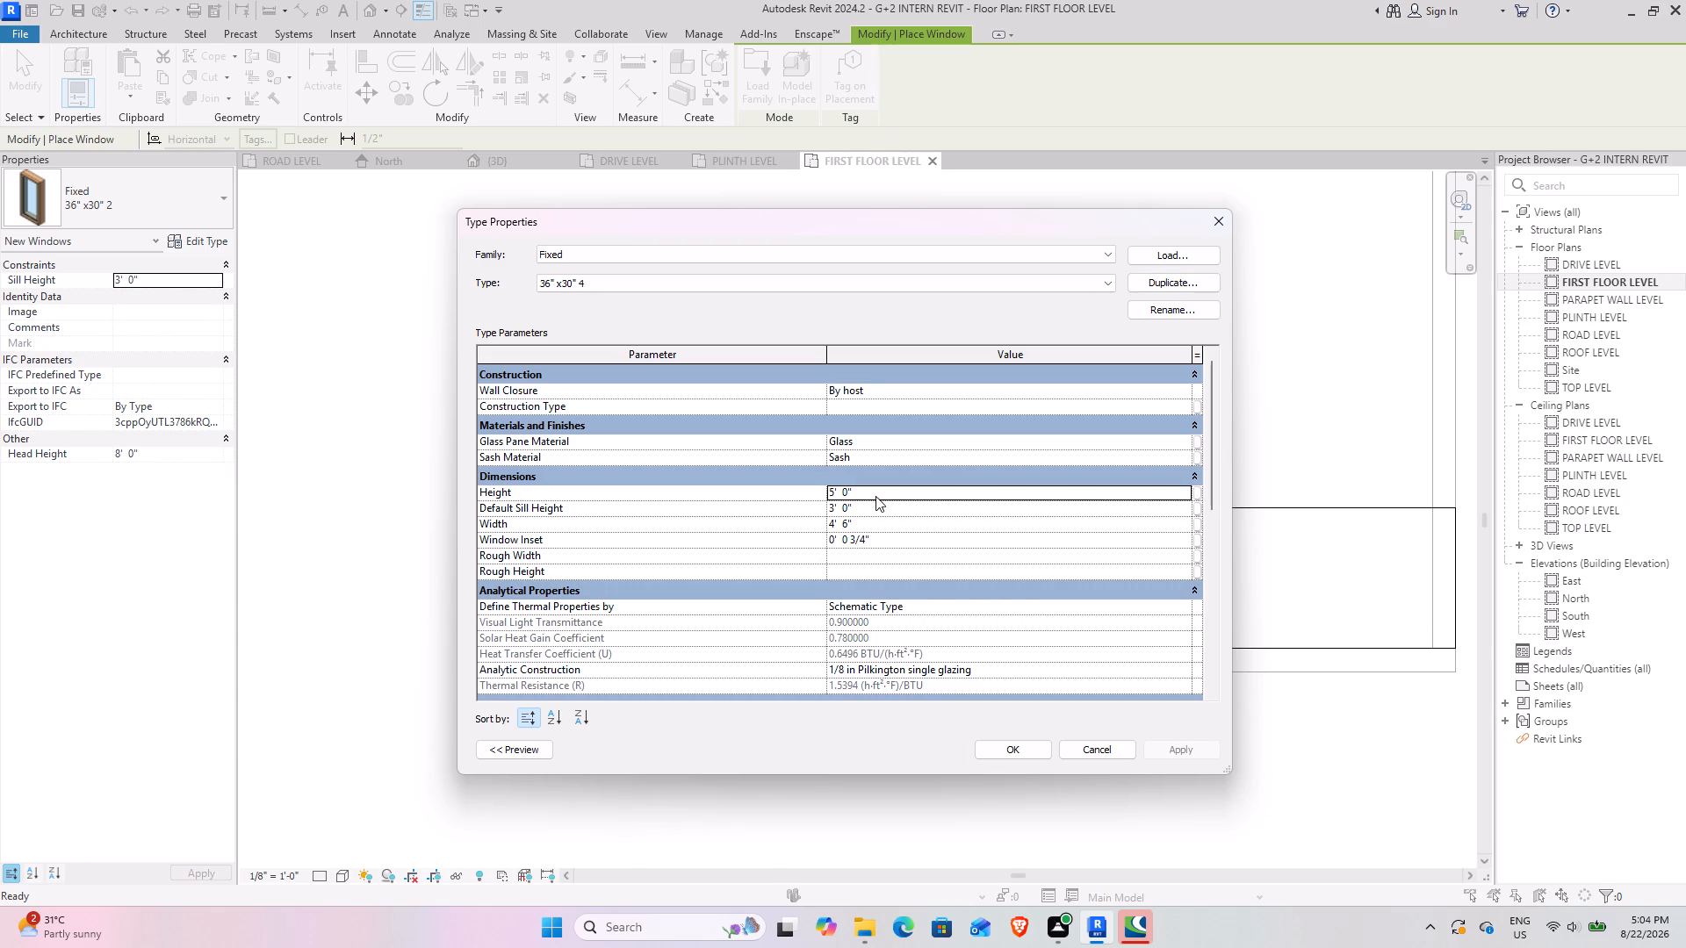
{"action": "type", "text": "20'"}
{"action": "key", "text": "Return"}
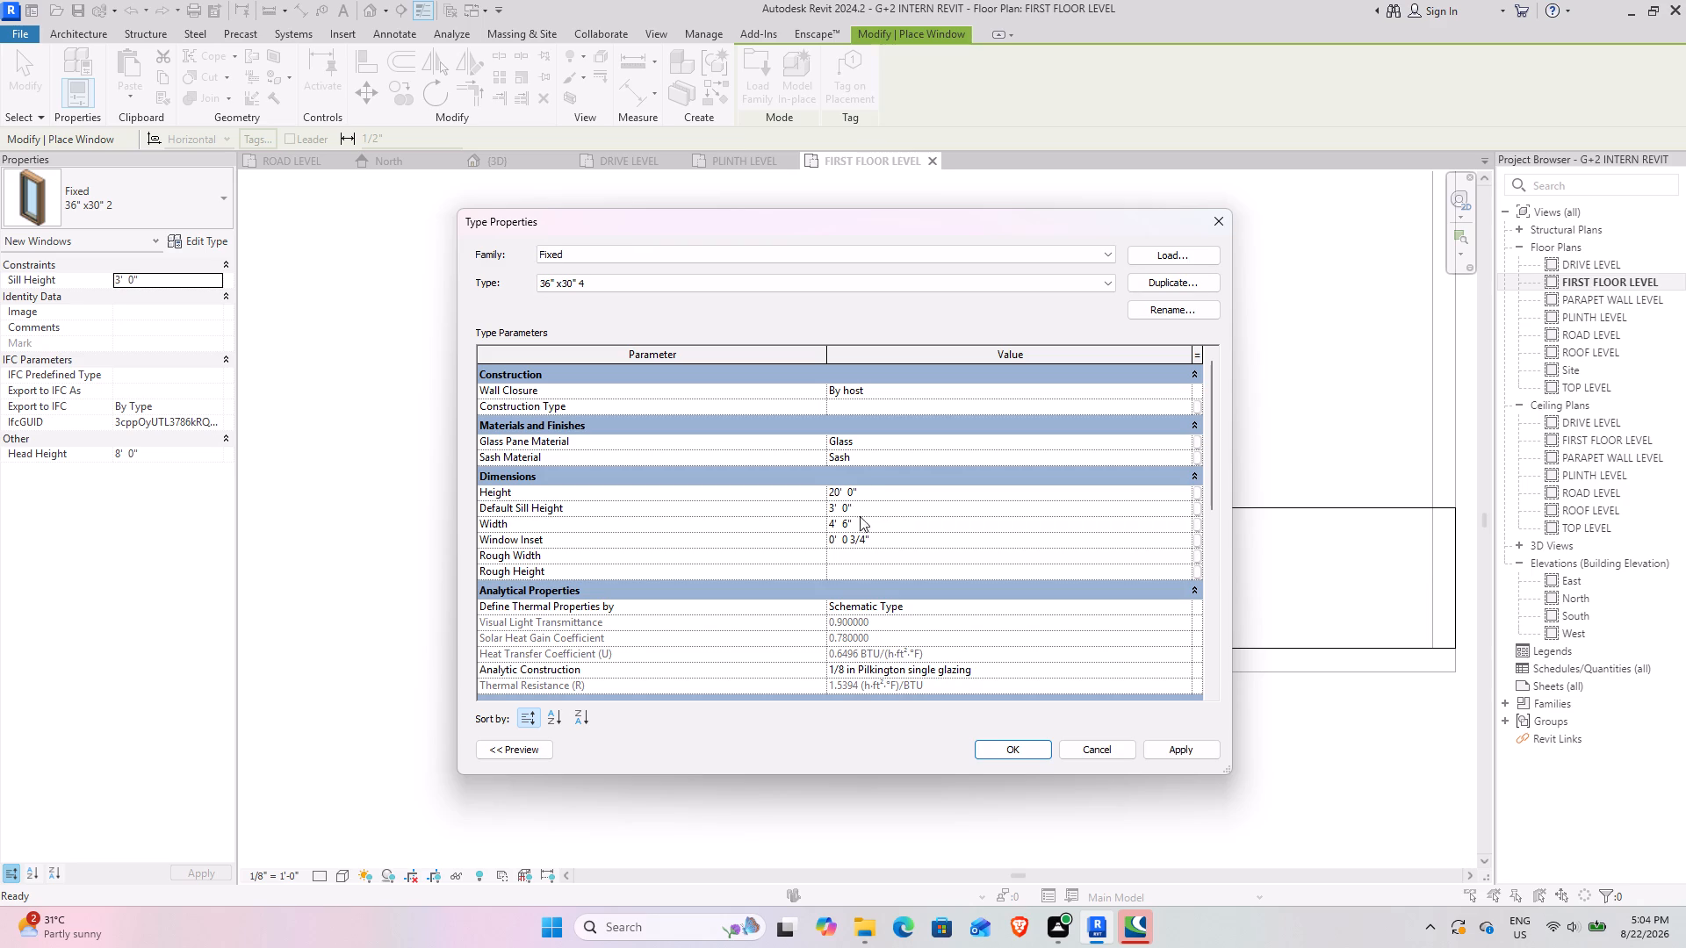
{"action": "left_click", "coordinate": [866, 530]}
{"action": "type", "text": "2'6\""}
{"action": "key", "text": "Return"}
{"action": "left_click", "coordinate": [1199, 755]}
{"action": "left_click", "coordinate": [1013, 743]}
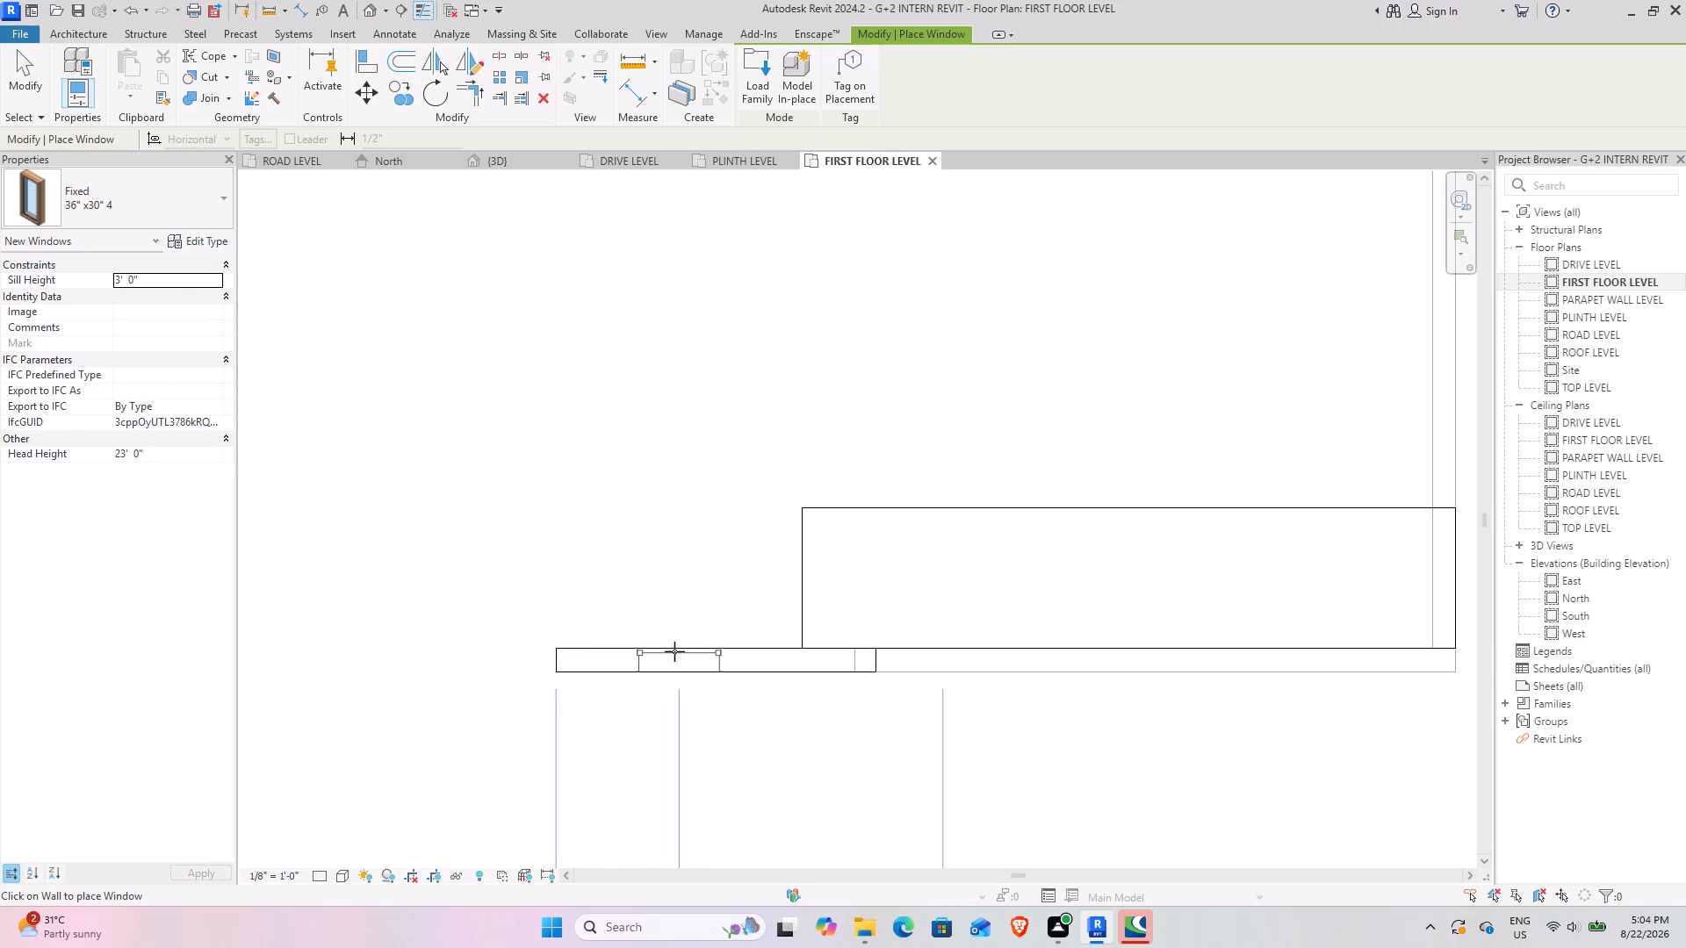
Place the new tall window in the 8" wall in plan, centred about 3' from the wall's free end.
{"action": "scroll", "coordinate": [674, 651], "scroll_direction": "down", "scroll_amount": 2}
{"action": "middle_click_drag", "start_coordinate": [674, 651], "coordinate": [710, 584]}
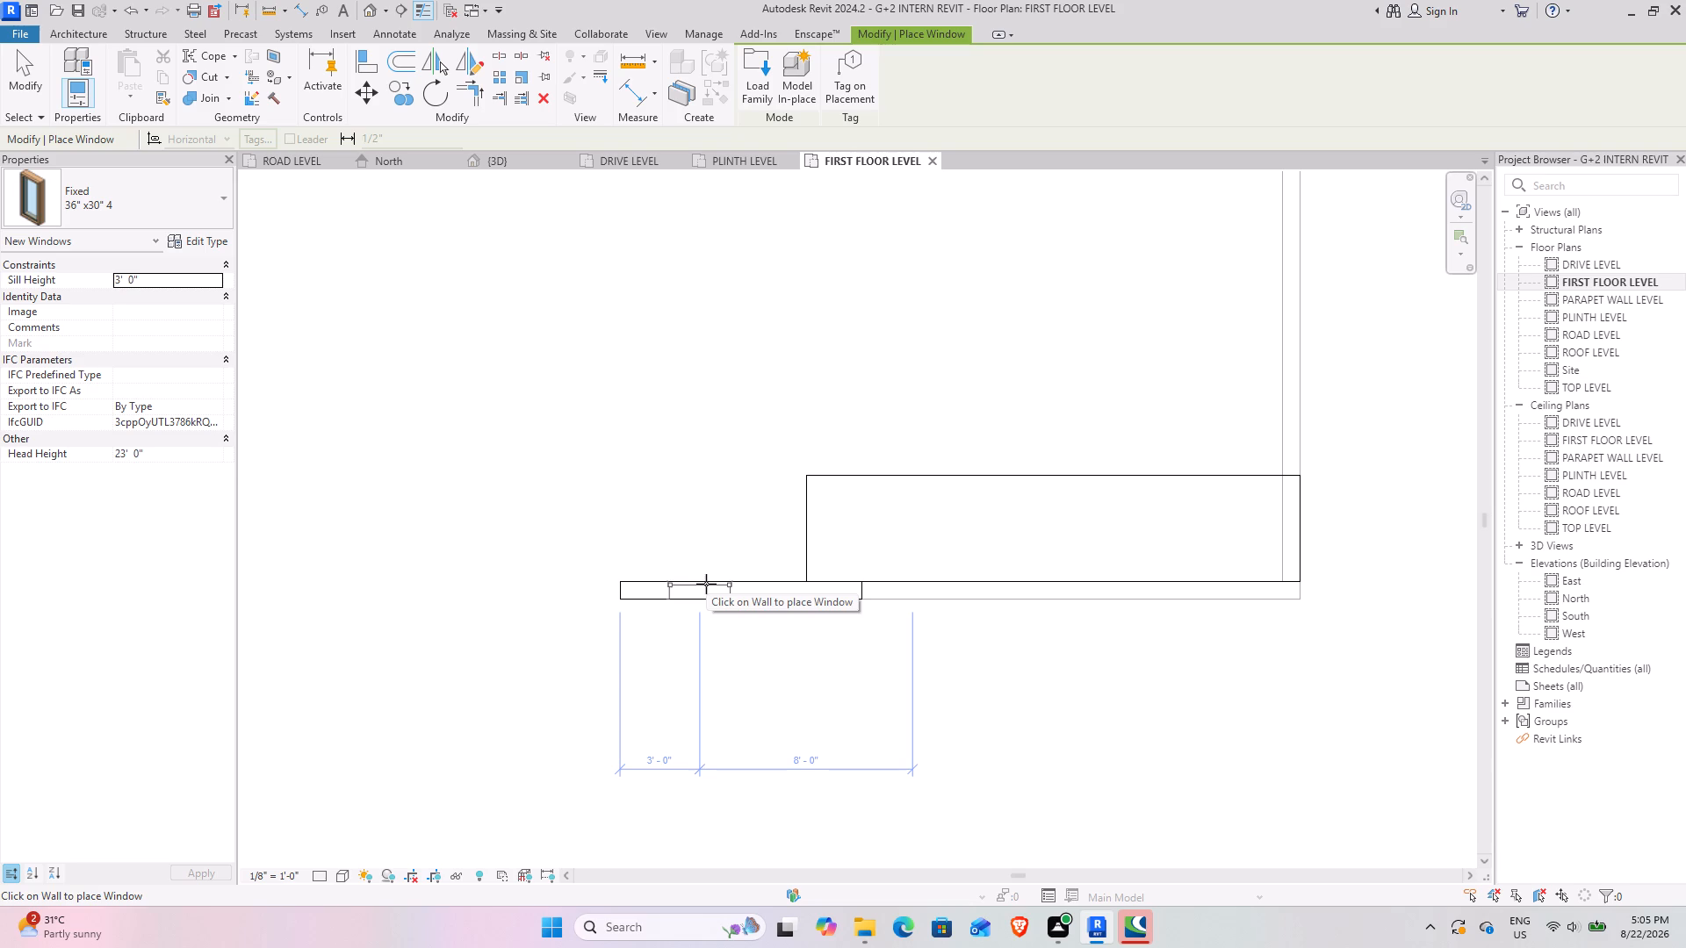
{"action": "left_click", "coordinate": [706, 584]}
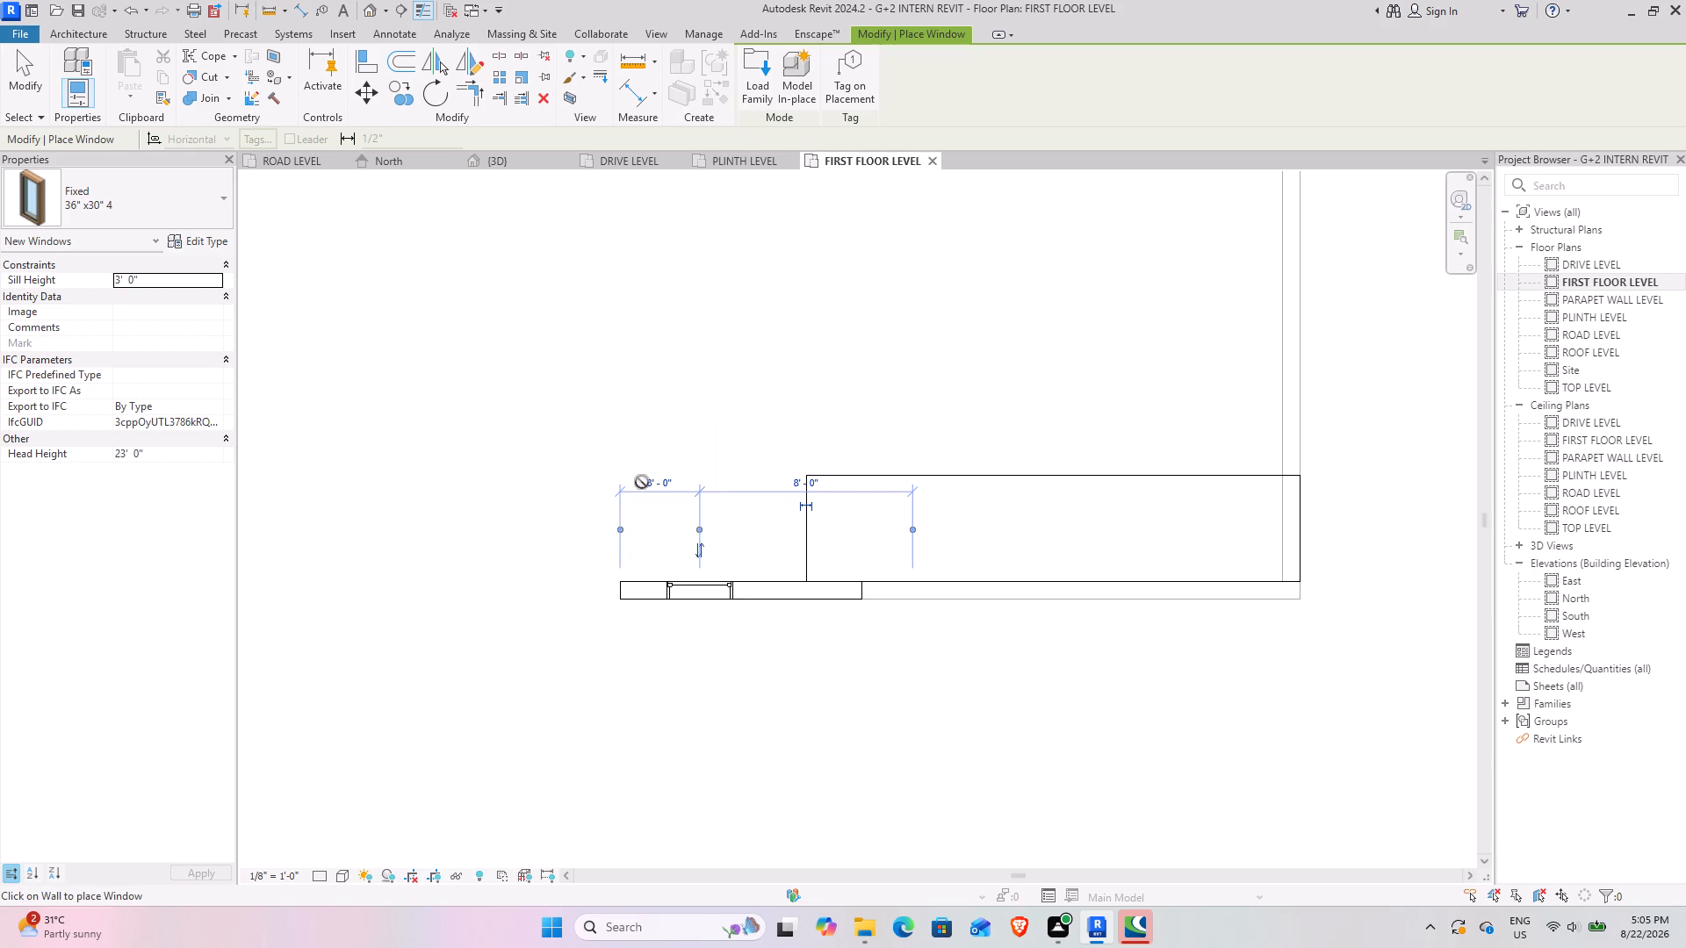
{"action": "left_click", "coordinate": [646, 485]}
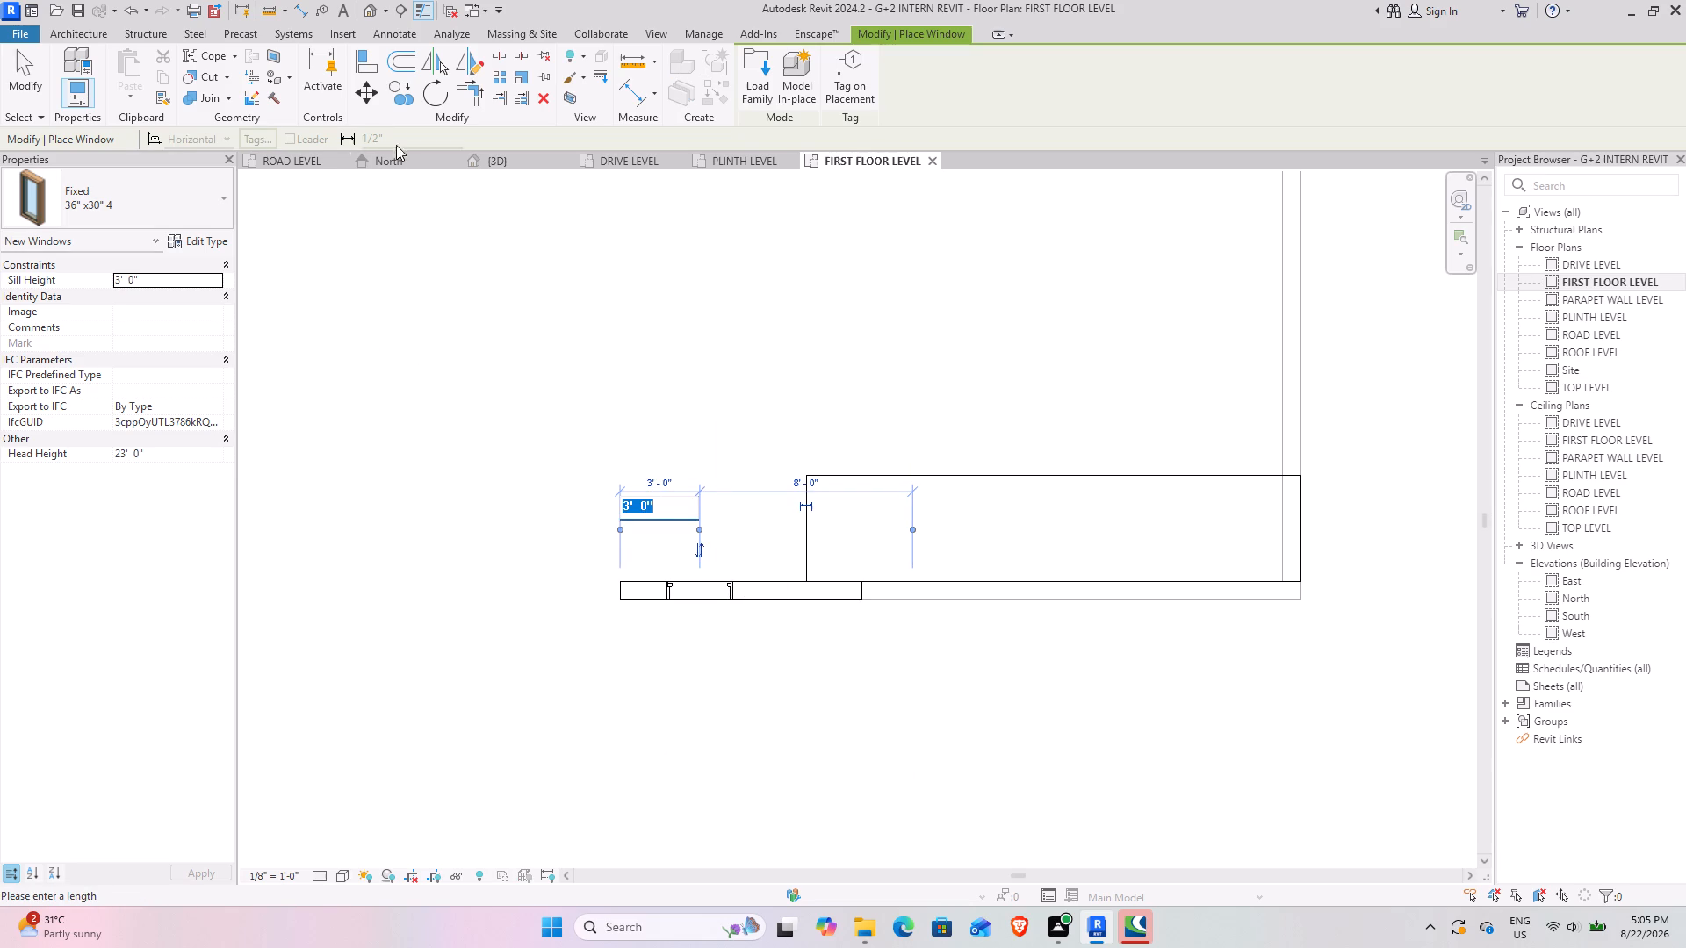
Move the tall window along the wall until its outer edge is flush with the wall's free end.
{"action": "left_click", "coordinate": [364, 92]}
{"action": "scroll", "coordinate": [709, 584], "scroll_direction": "up", "scroll_amount": 3}
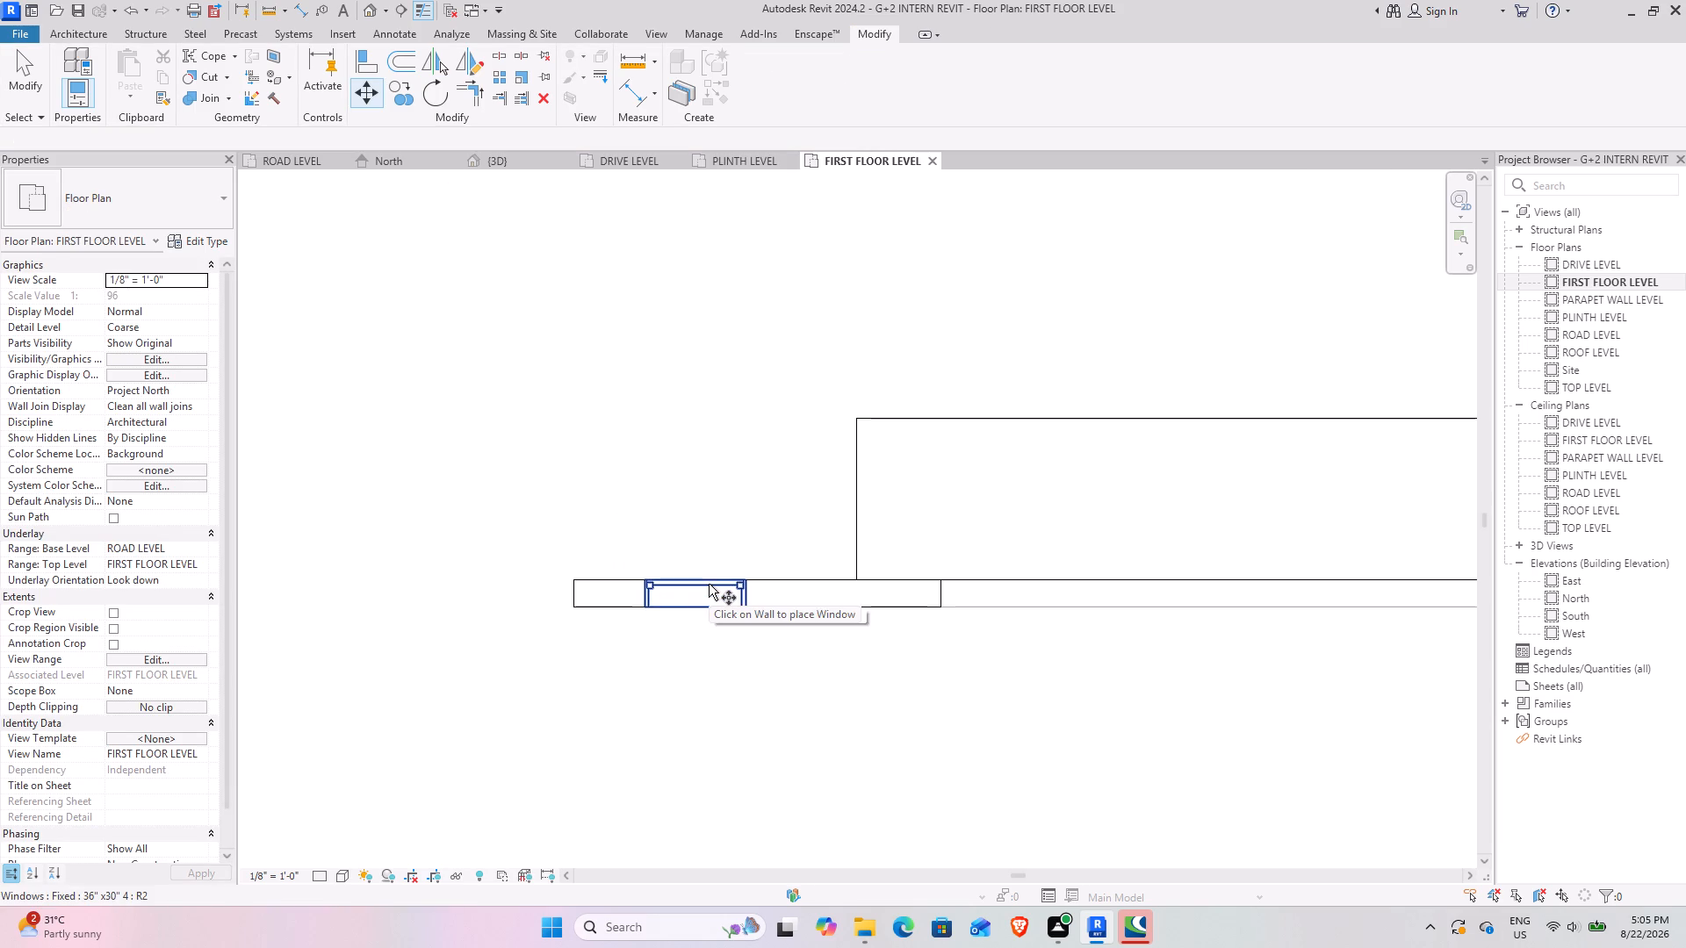
{"action": "left_click", "coordinate": [709, 584]}
{"action": "left_click", "coordinate": [365, 92]}
{"action": "scroll", "coordinate": [636, 594], "scroll_direction": "up", "scroll_amount": 2}
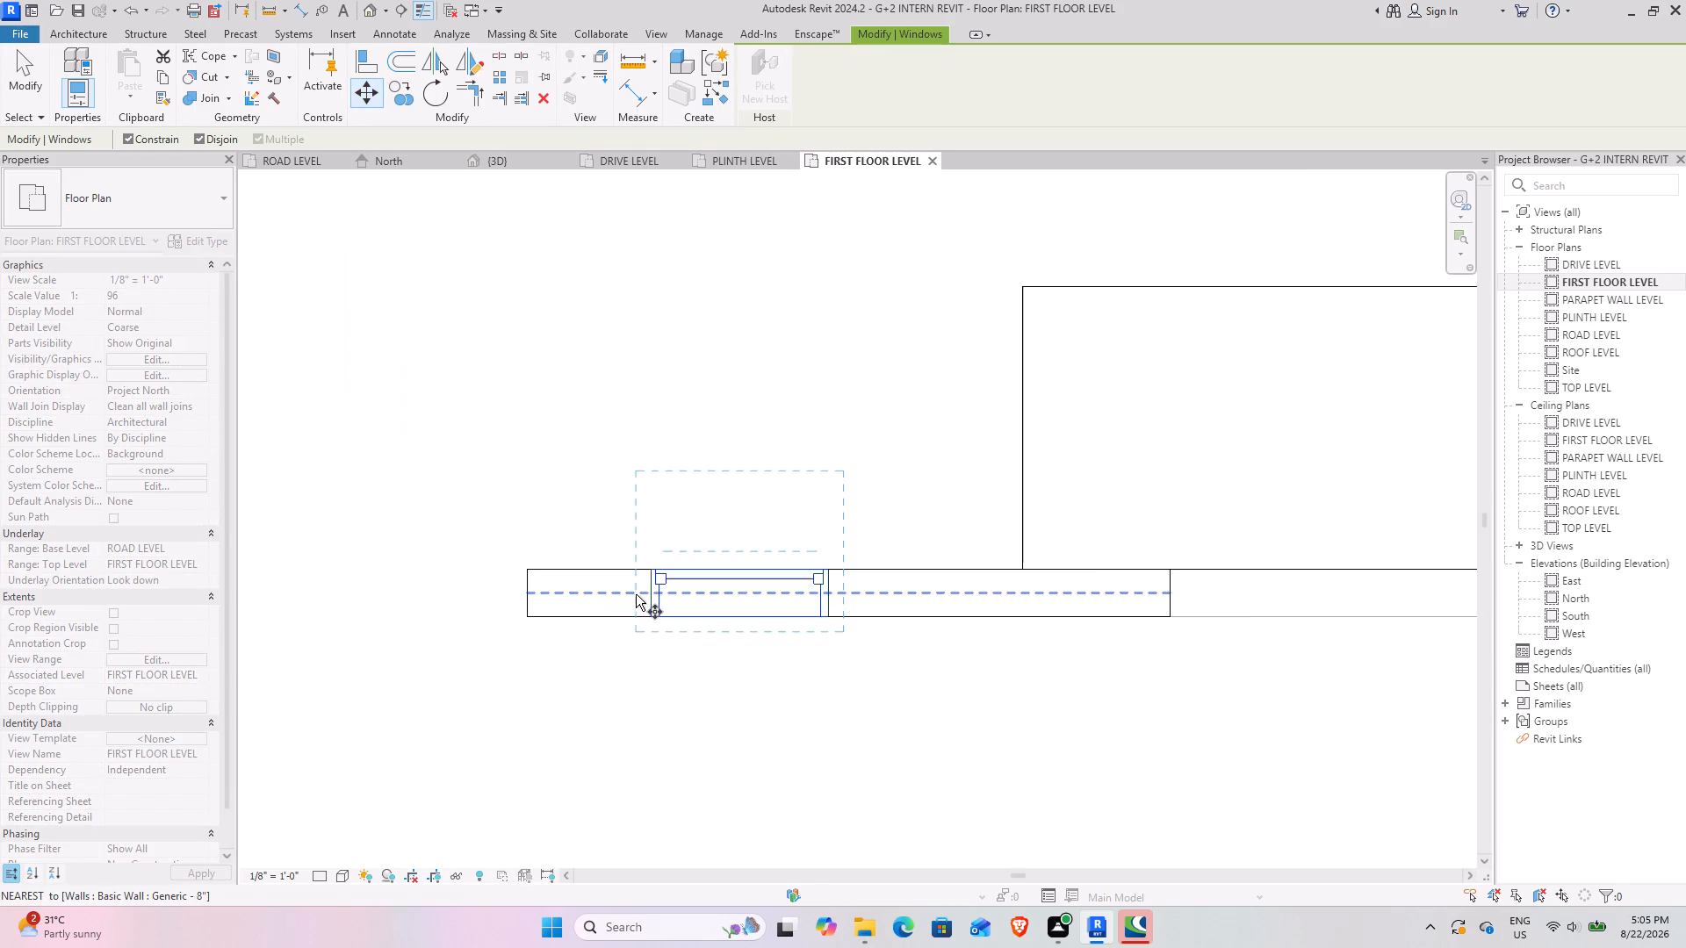
{"action": "scroll", "coordinate": [636, 594], "scroll_direction": "up", "scroll_amount": 8}
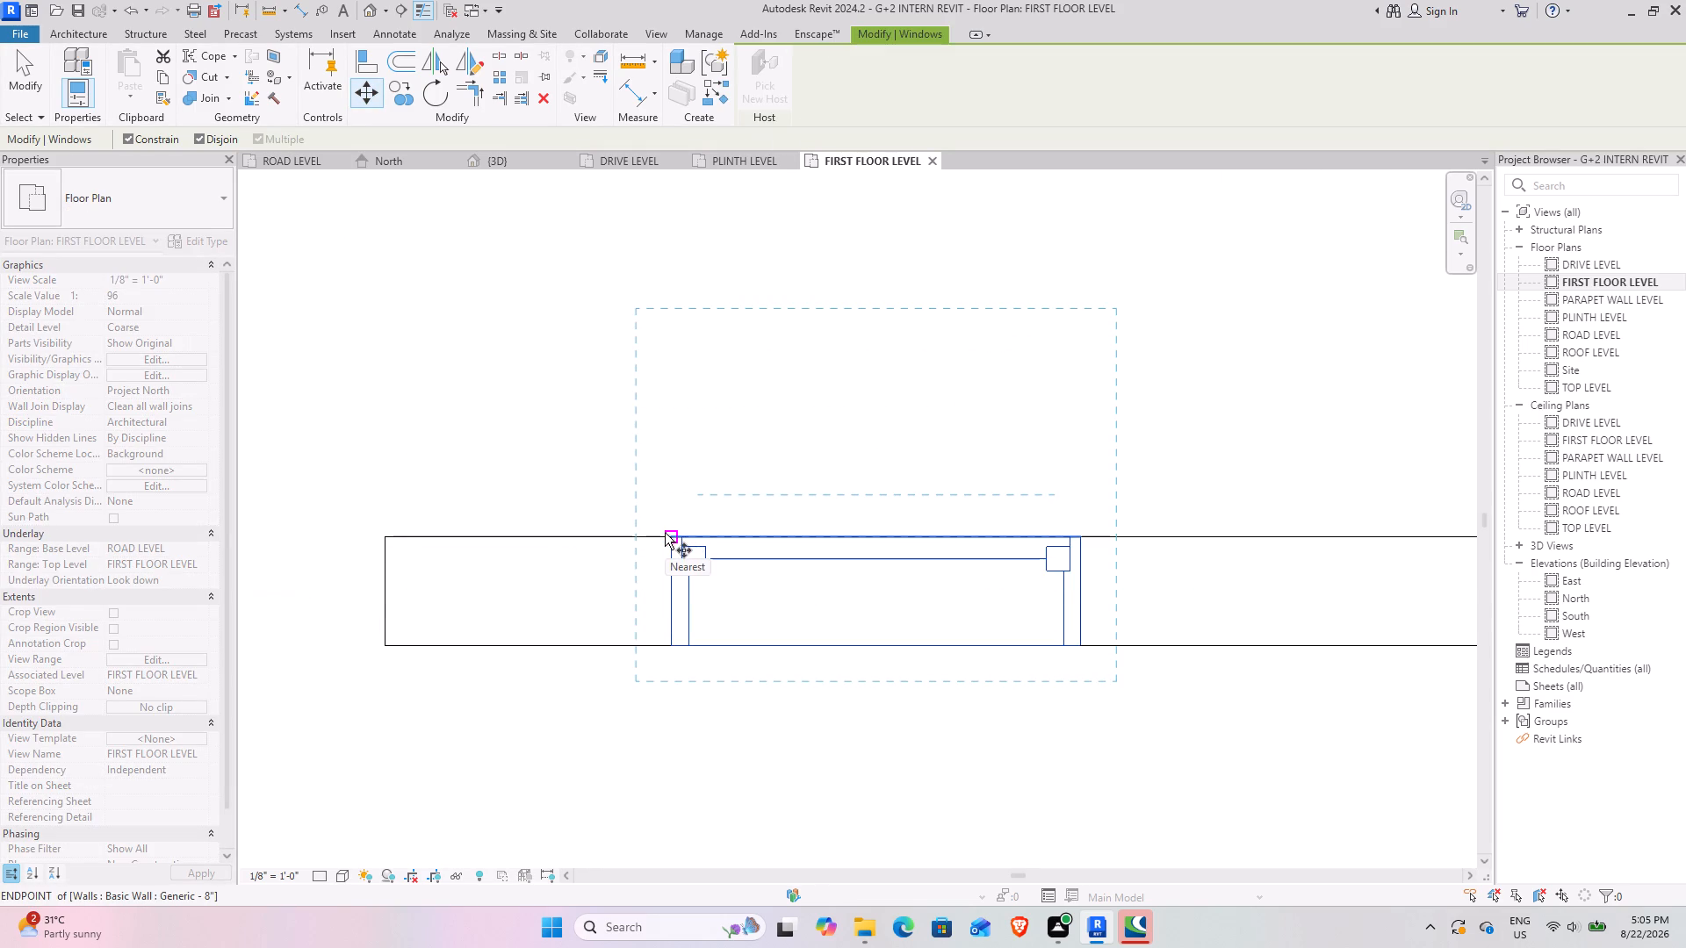
{"action": "left_click", "coordinate": [665, 533]}
{"action": "left_click", "coordinate": [390, 537]}
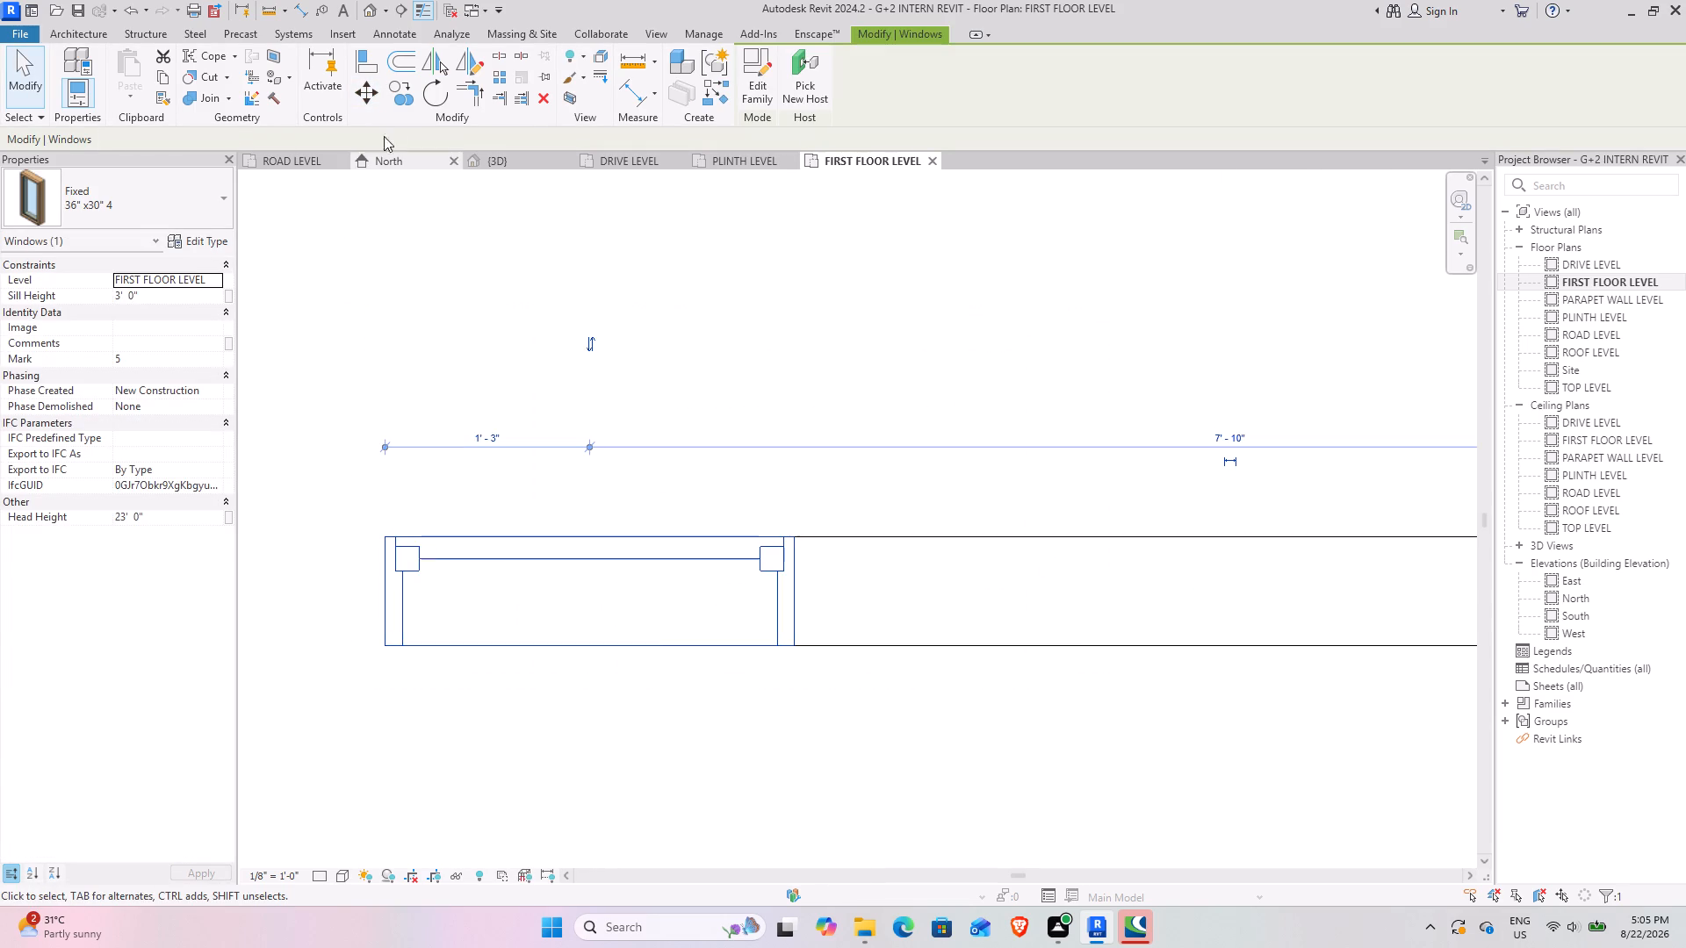
Move the tall window 18" inward from the wall's free end.
{"action": "left_click", "coordinate": [366, 92]}
{"action": "left_click", "coordinate": [384, 532]}
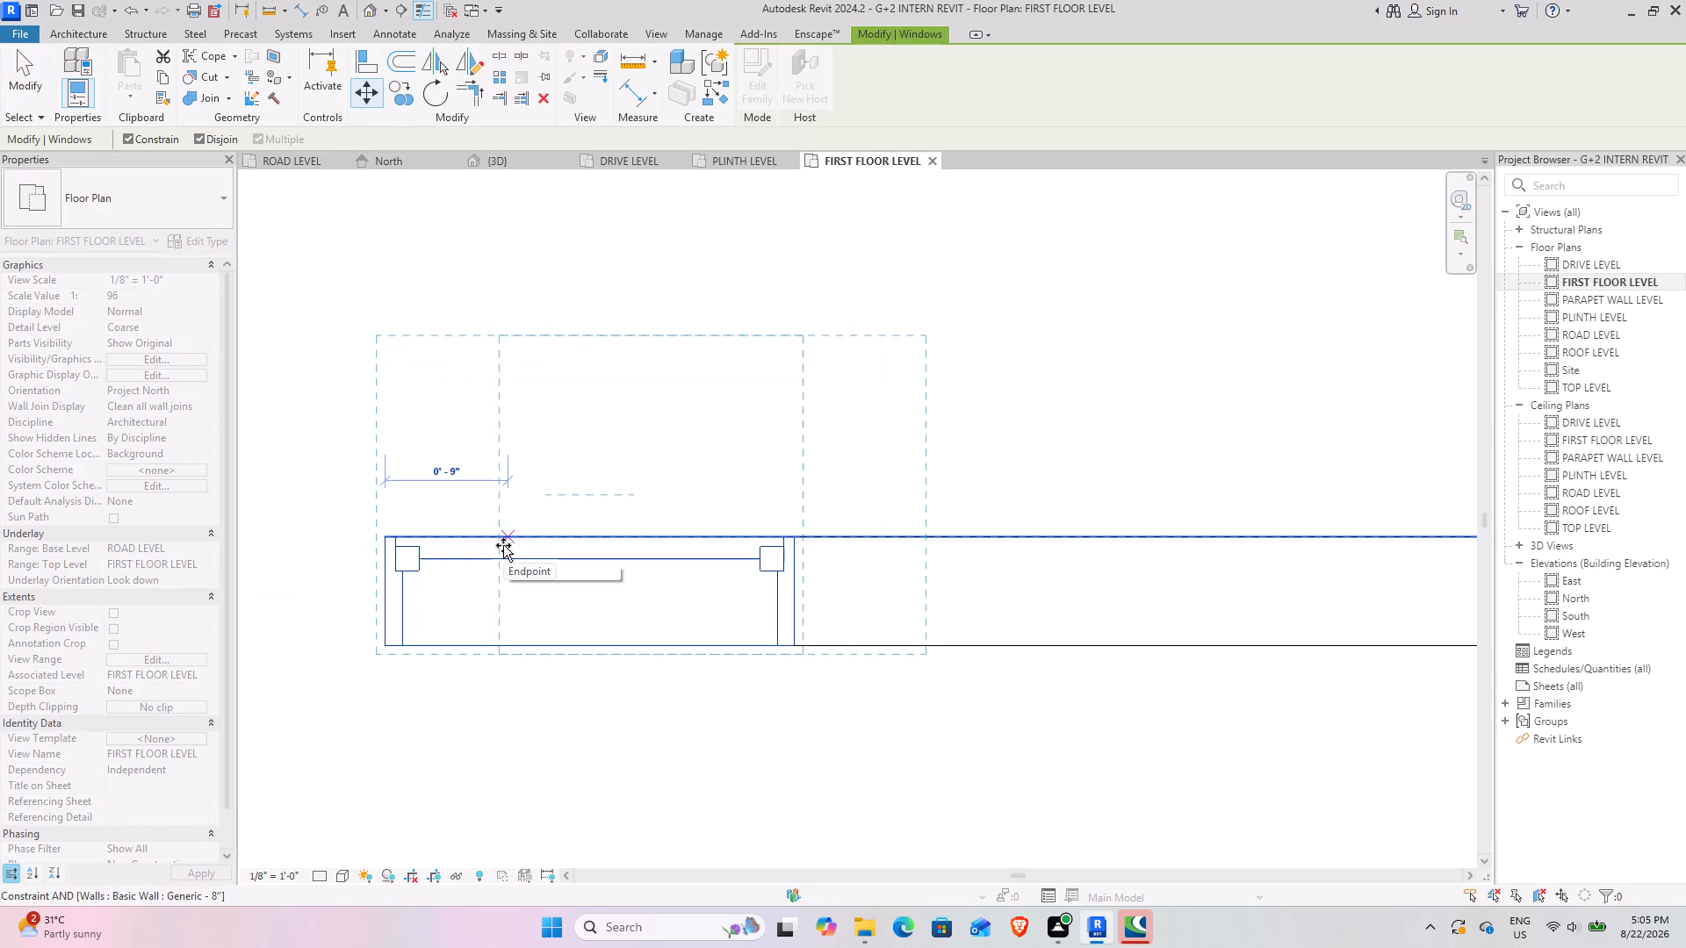
{"action": "type", "text": "18\""}
{"action": "key", "text": "Return"}
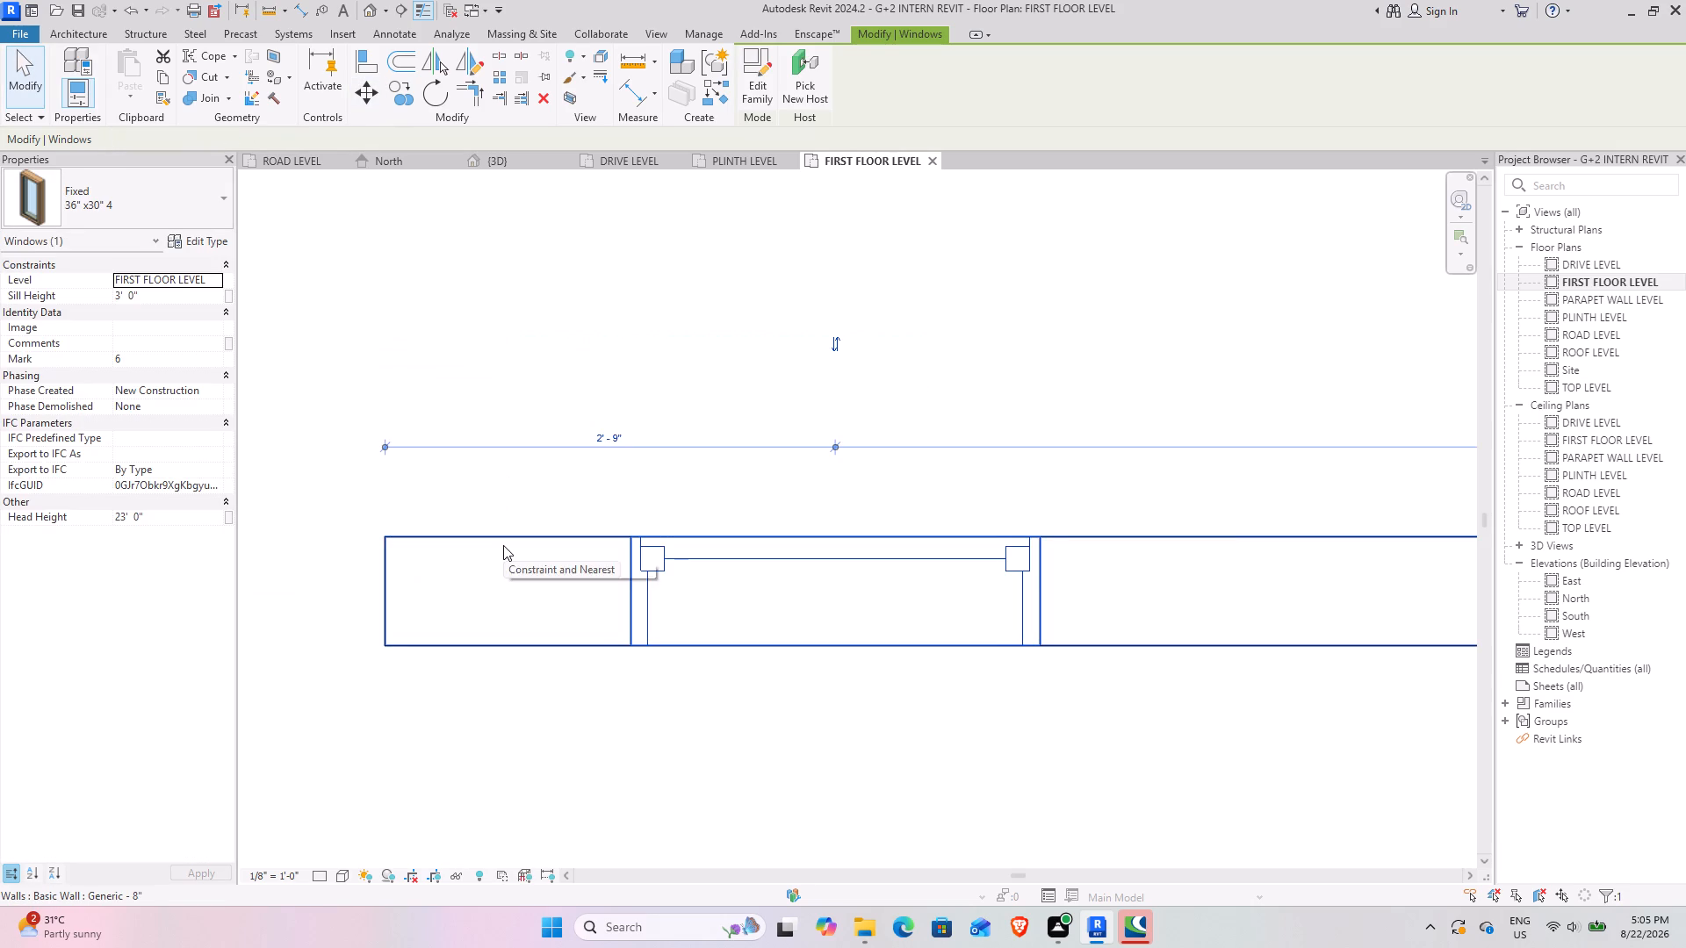
Lower the tall window in the 3D view so its head is 3'3" below the top of the wall.
{"action": "left_click", "coordinate": [494, 162]}
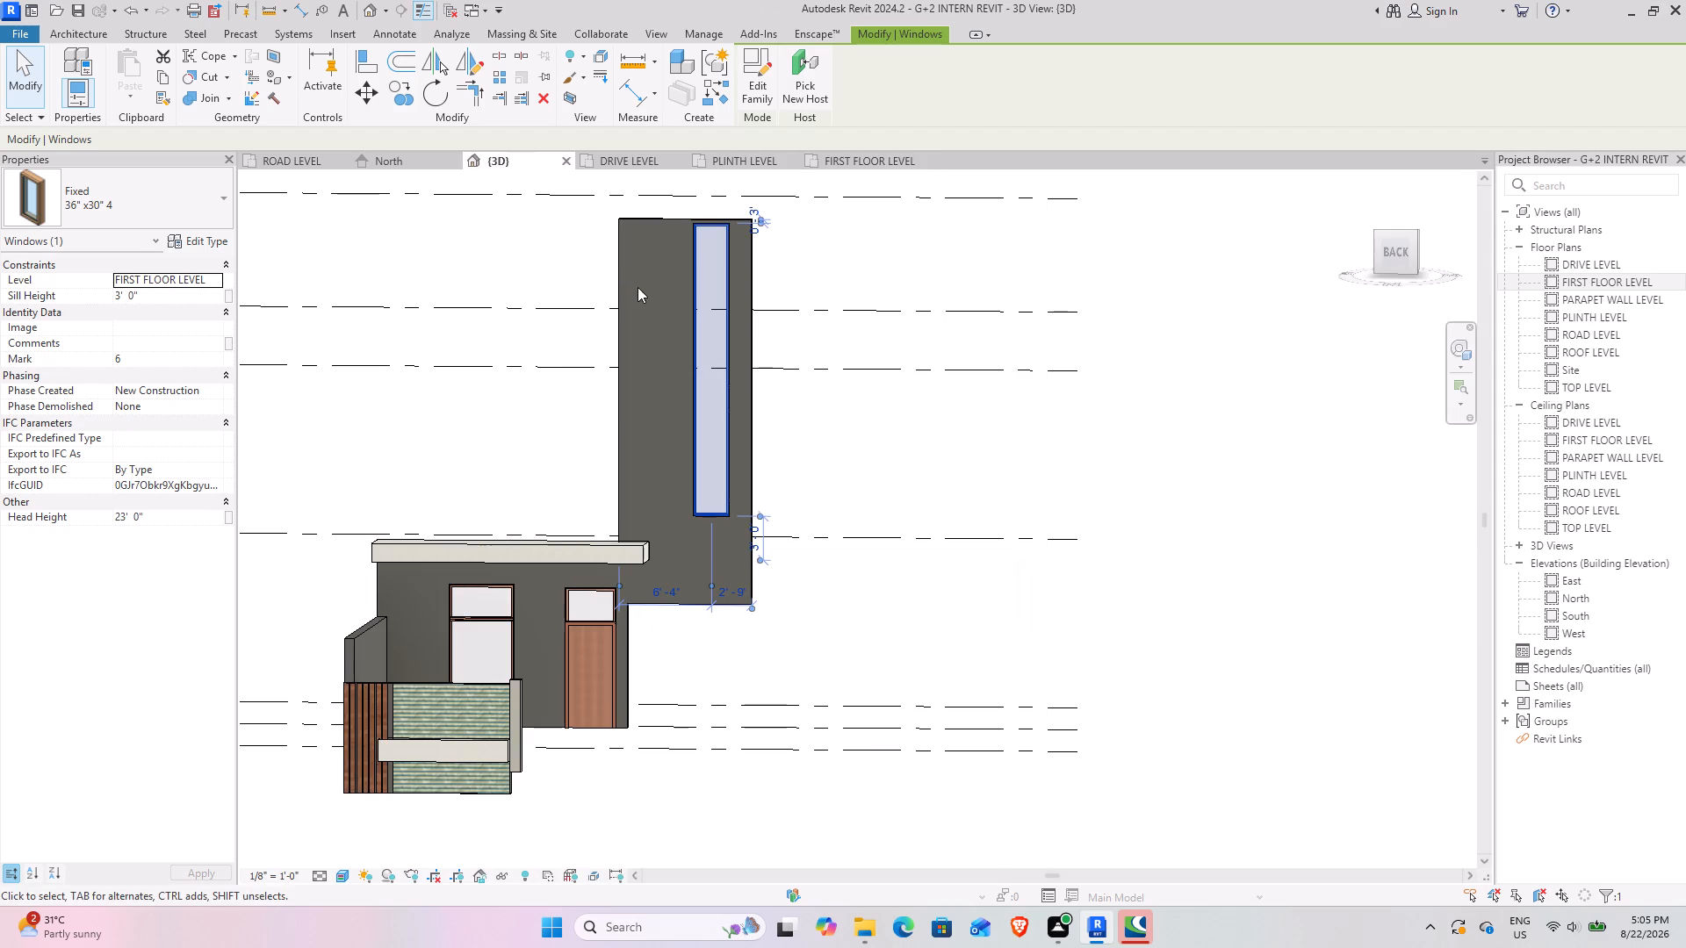
{"action": "middle_click_drag", "start_coordinate": [787, 391], "coordinate": [861, 476]}
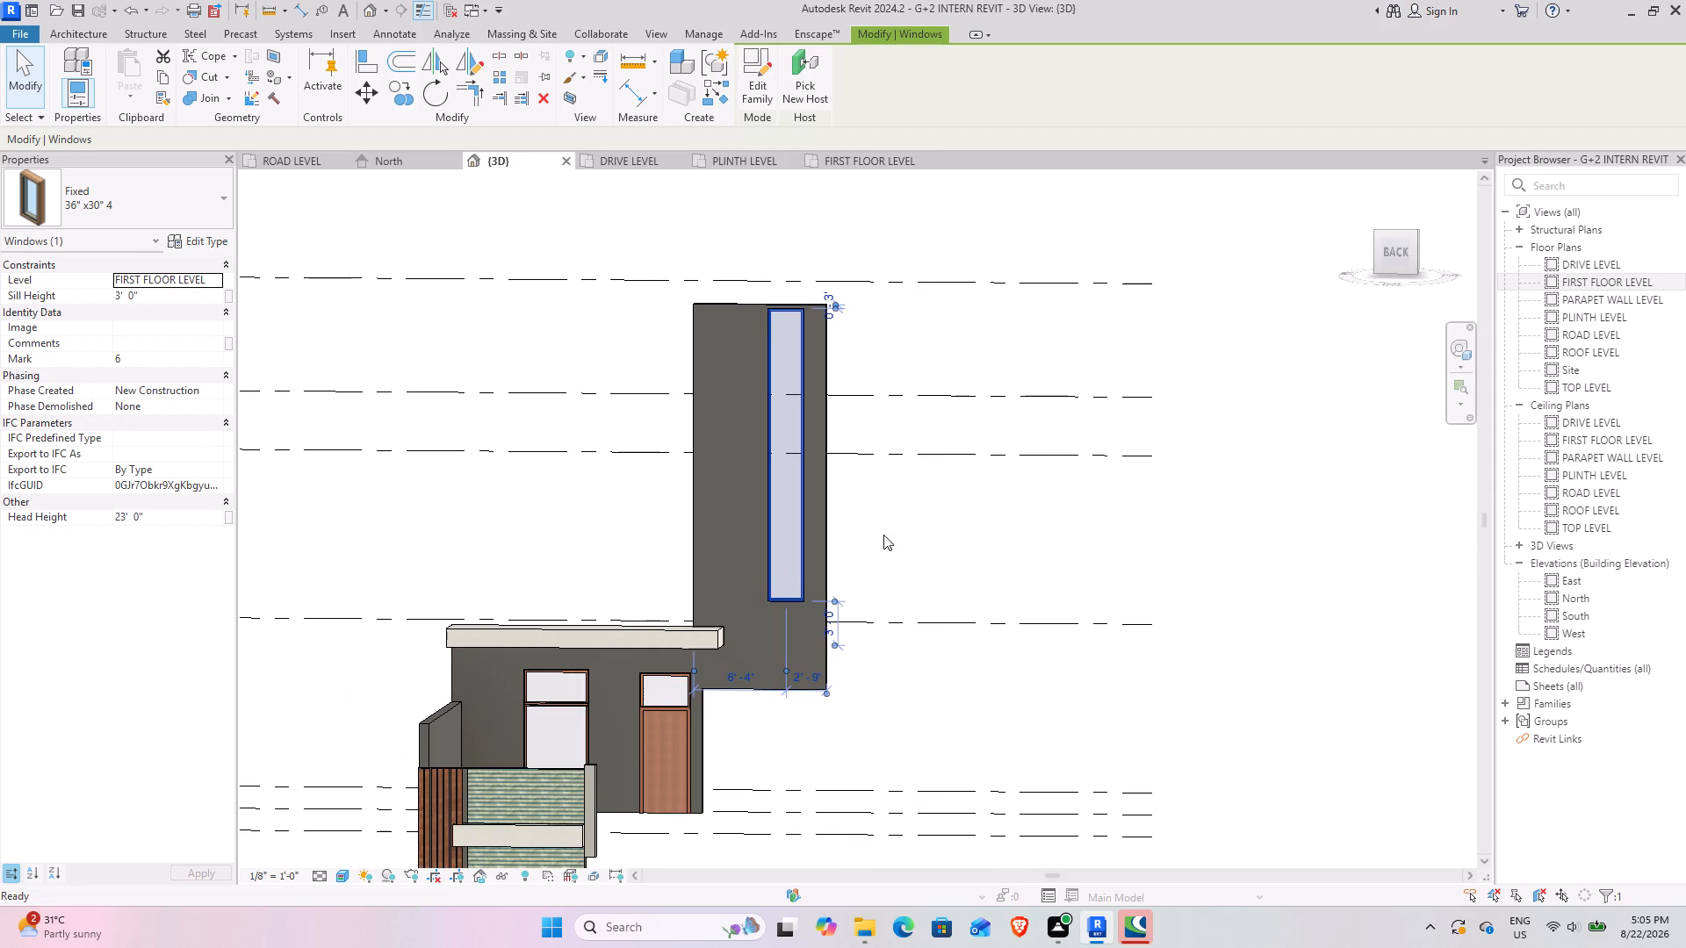
{"action": "middle_click_drag", "start_coordinate": [875, 504], "coordinate": [954, 508]}
{"action": "middle_click", "coordinate": [954, 508]}
{"action": "scroll", "coordinate": [843, 715], "scroll_direction": "up", "scroll_amount": 2}
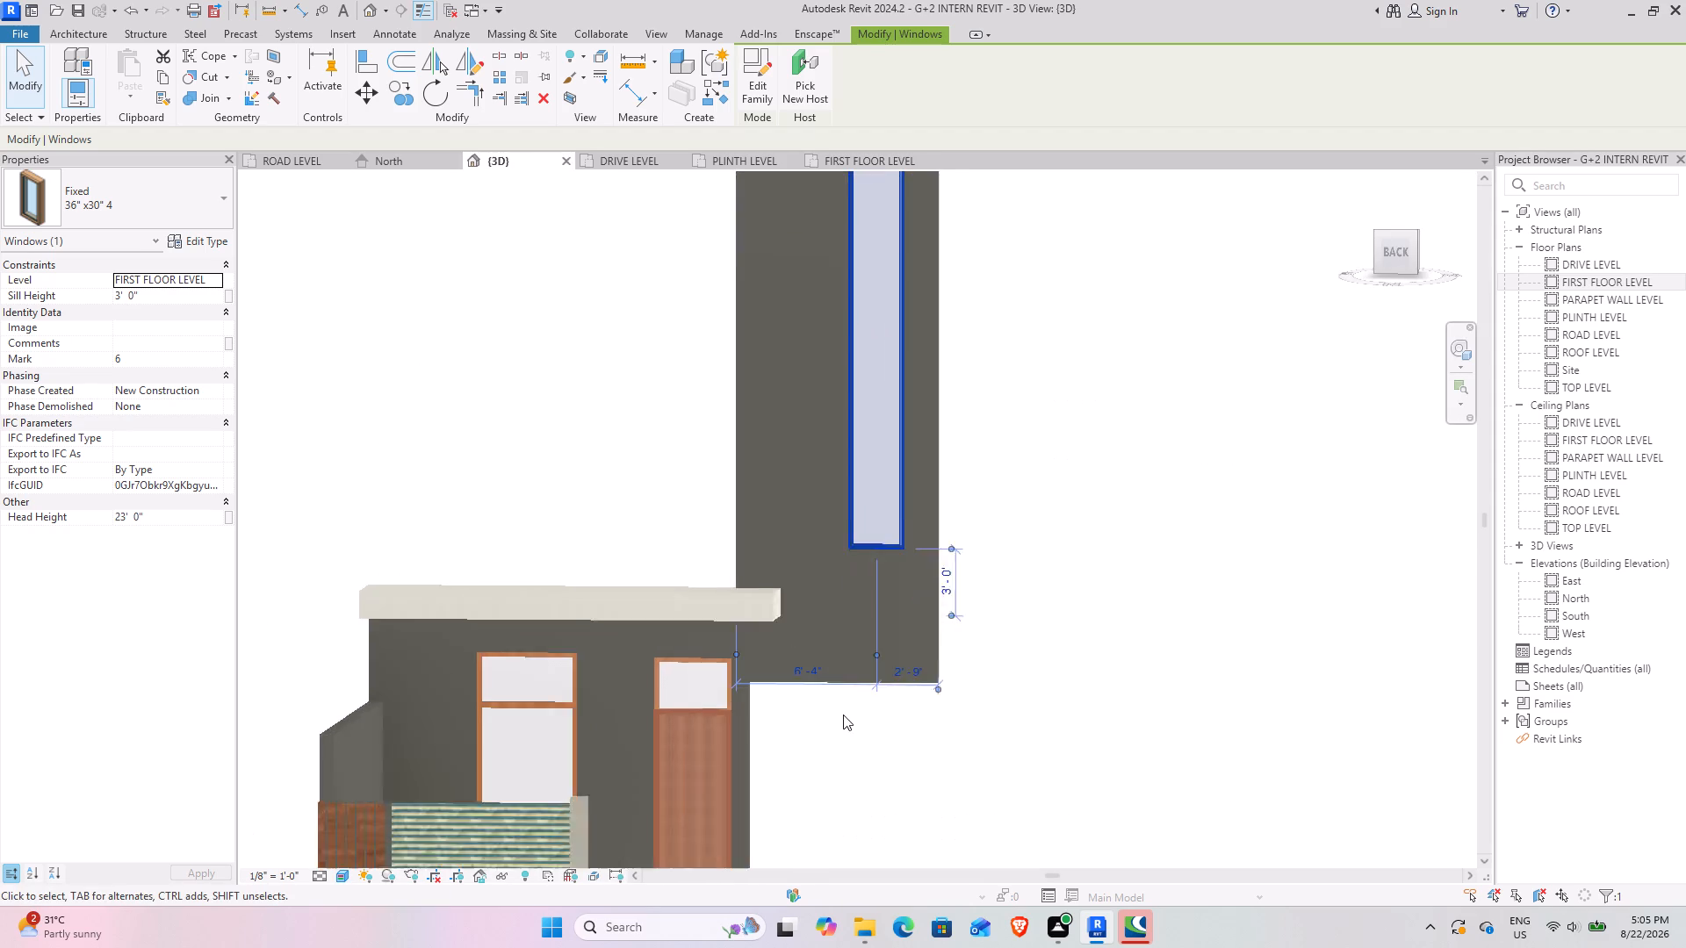
{"action": "scroll", "coordinate": [843, 715], "scroll_direction": "up", "scroll_amount": 3}
{"action": "scroll", "coordinate": [1026, 498], "scroll_direction": "down", "scroll_amount": 2}
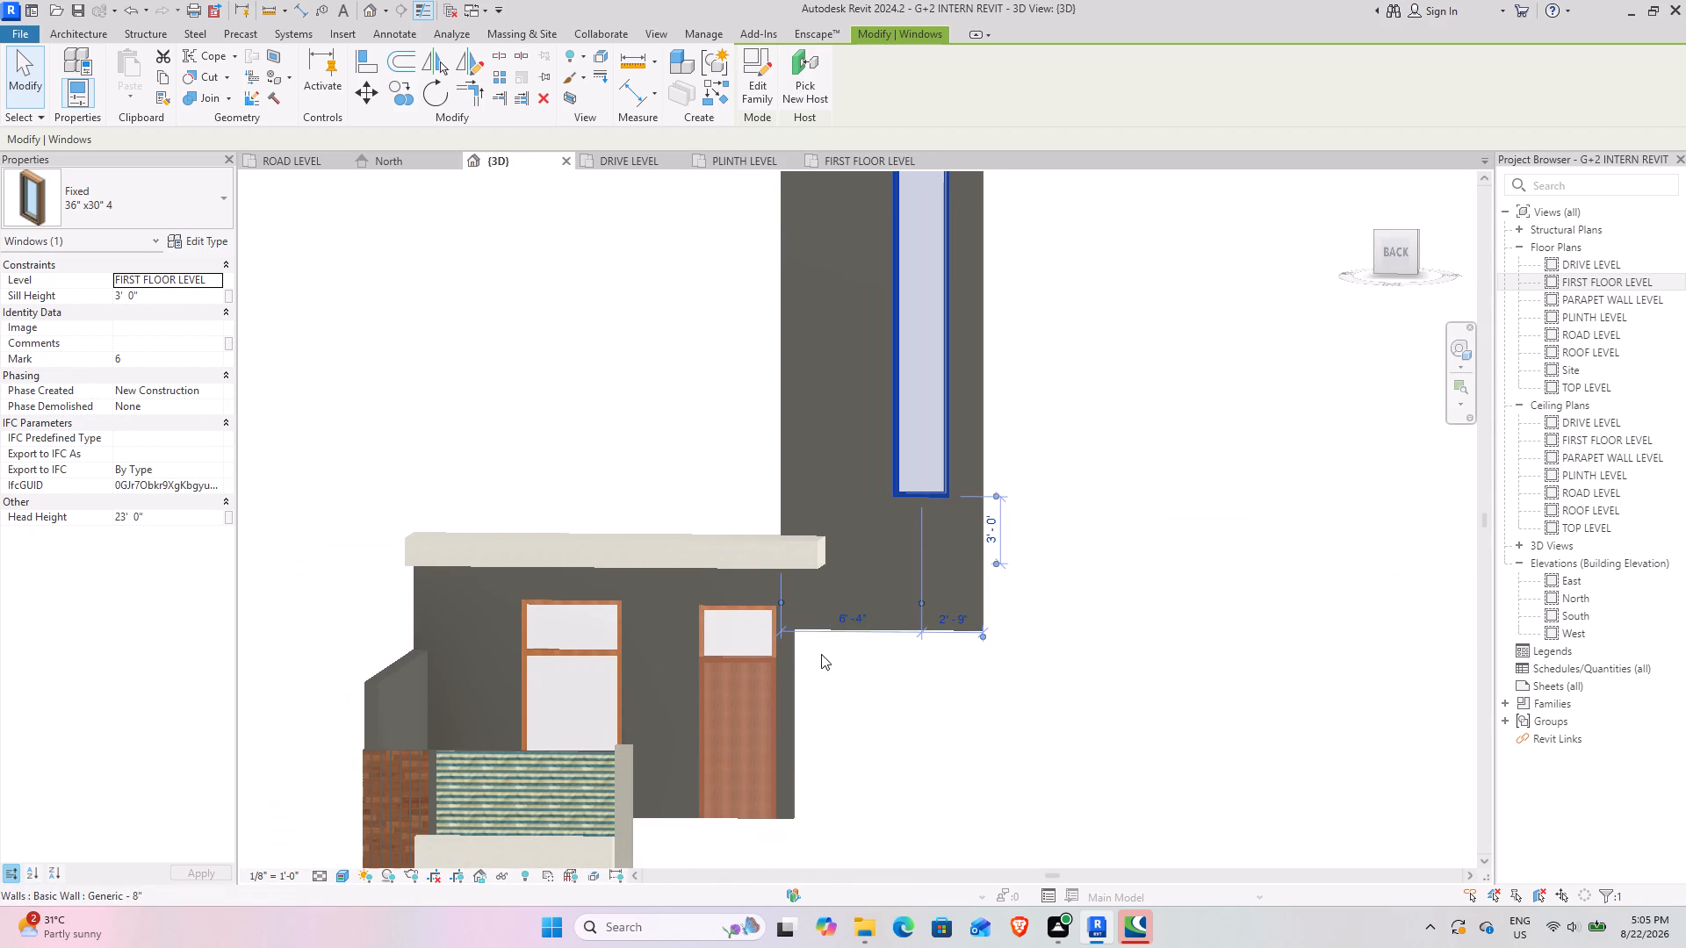
{"action": "middle_click_drag", "start_coordinate": [988, 622], "coordinate": [975, 692]}
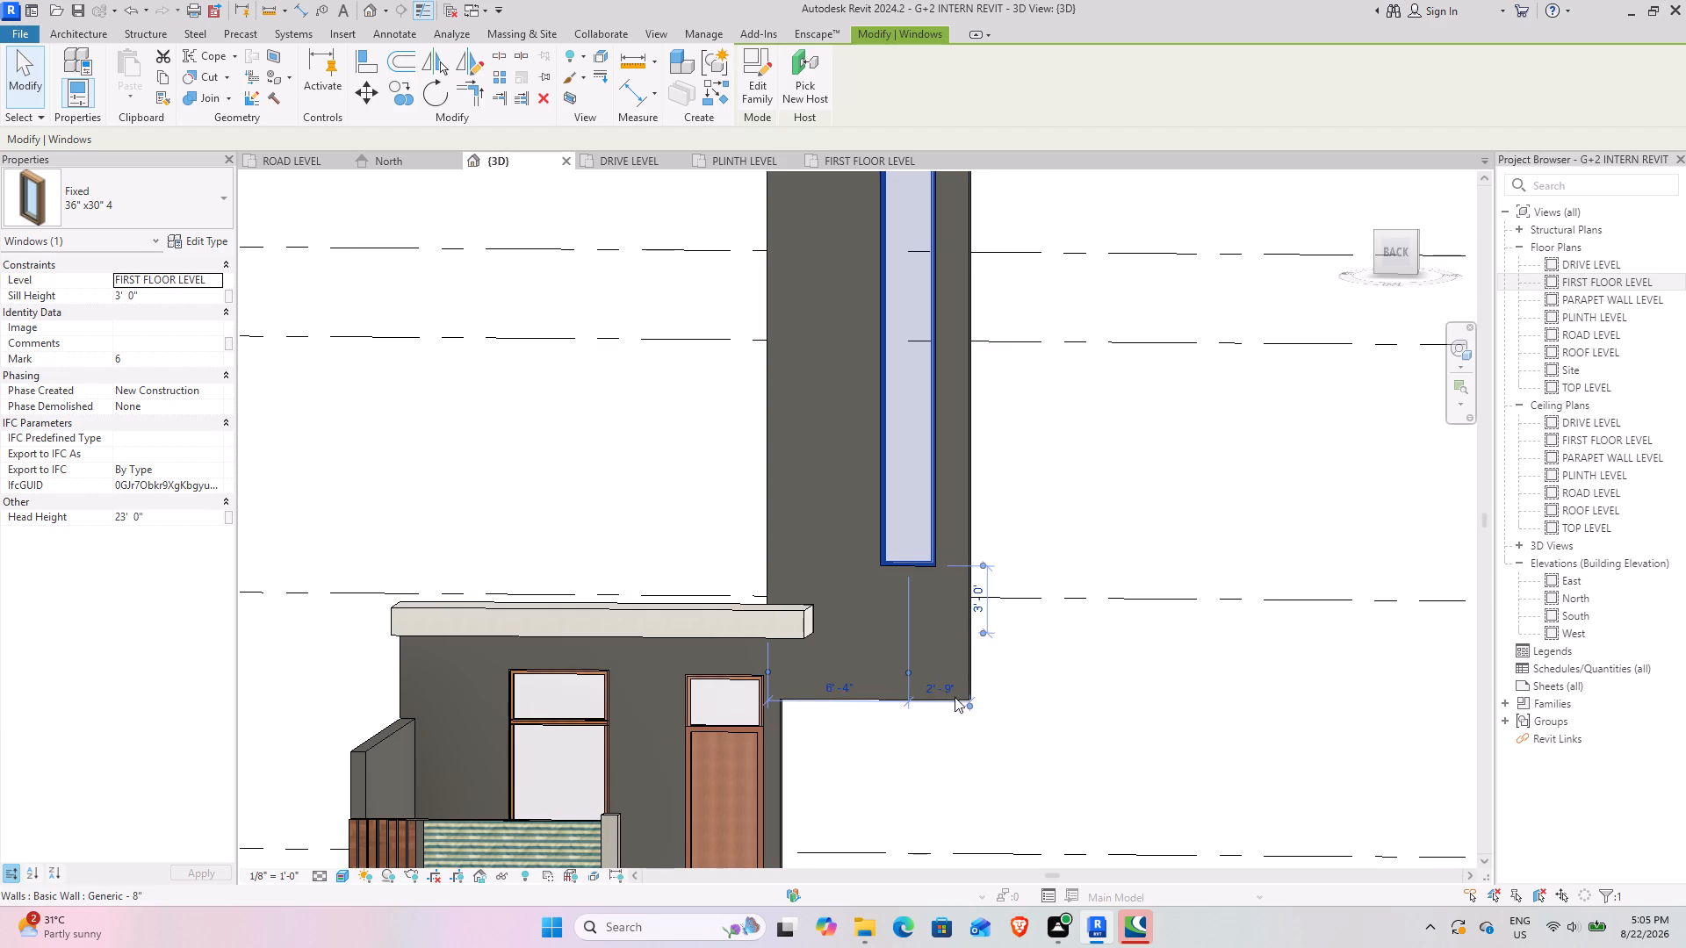
{"action": "middle_click_drag", "start_coordinate": [961, 534], "coordinate": [961, 855]}
{"action": "scroll", "coordinate": [985, 416], "scroll_direction": "up", "scroll_amount": 9}
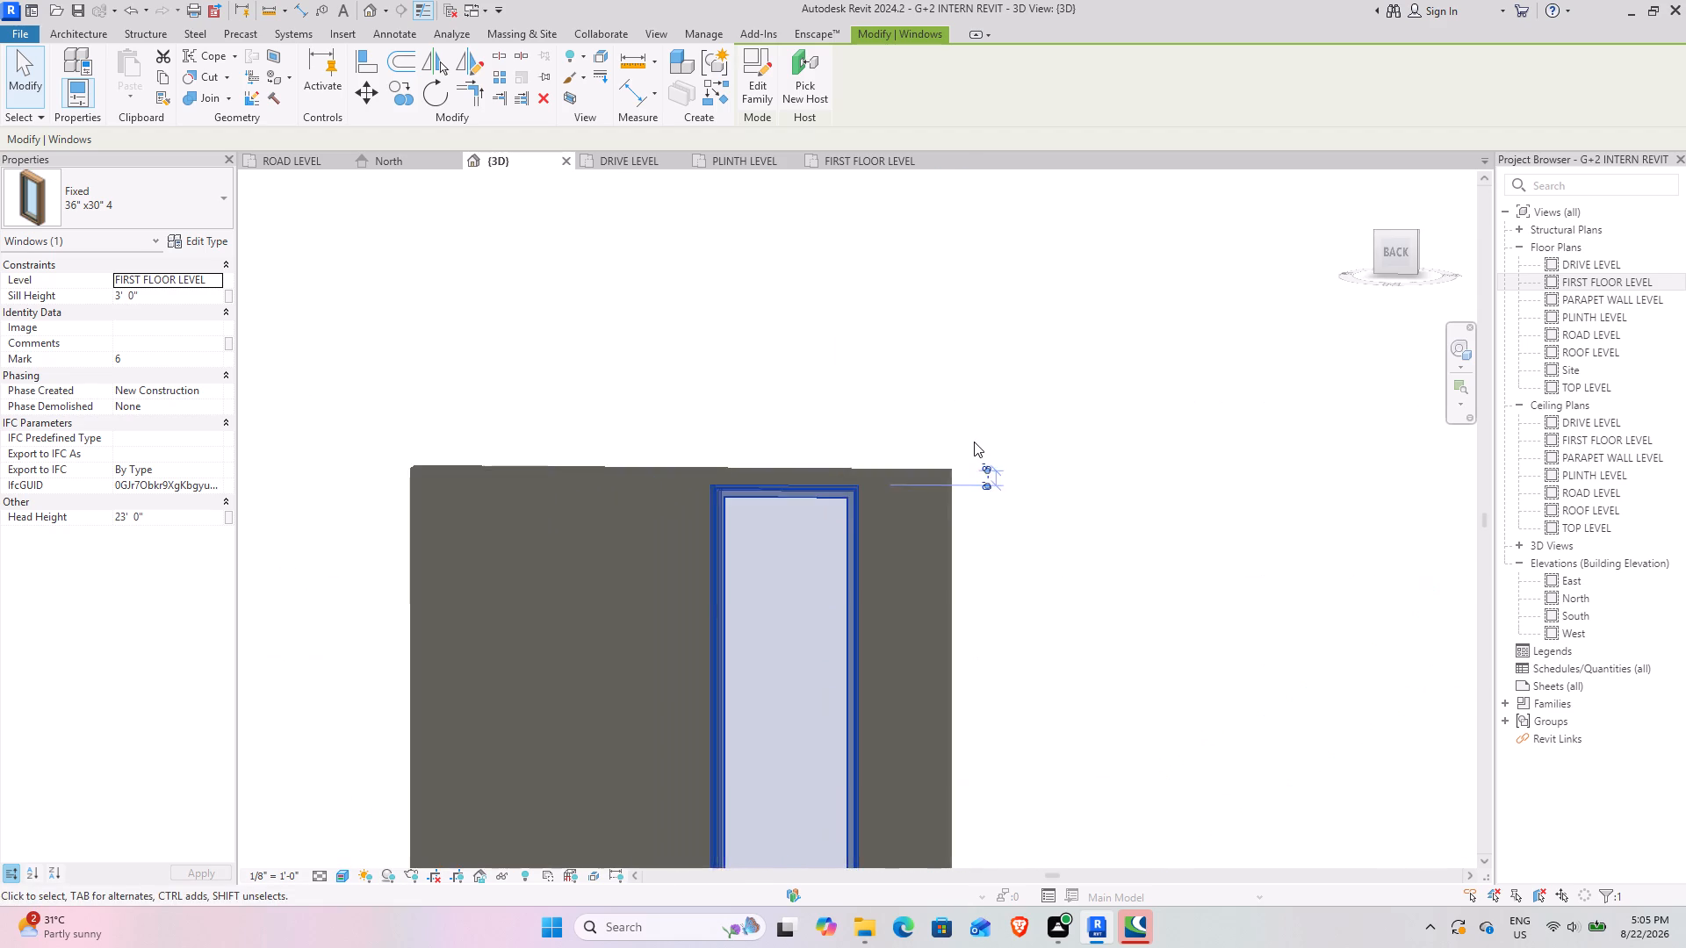
{"action": "scroll", "coordinate": [974, 442], "scroll_direction": "up", "scroll_amount": 3}
{"action": "left_click", "coordinate": [1009, 518]}
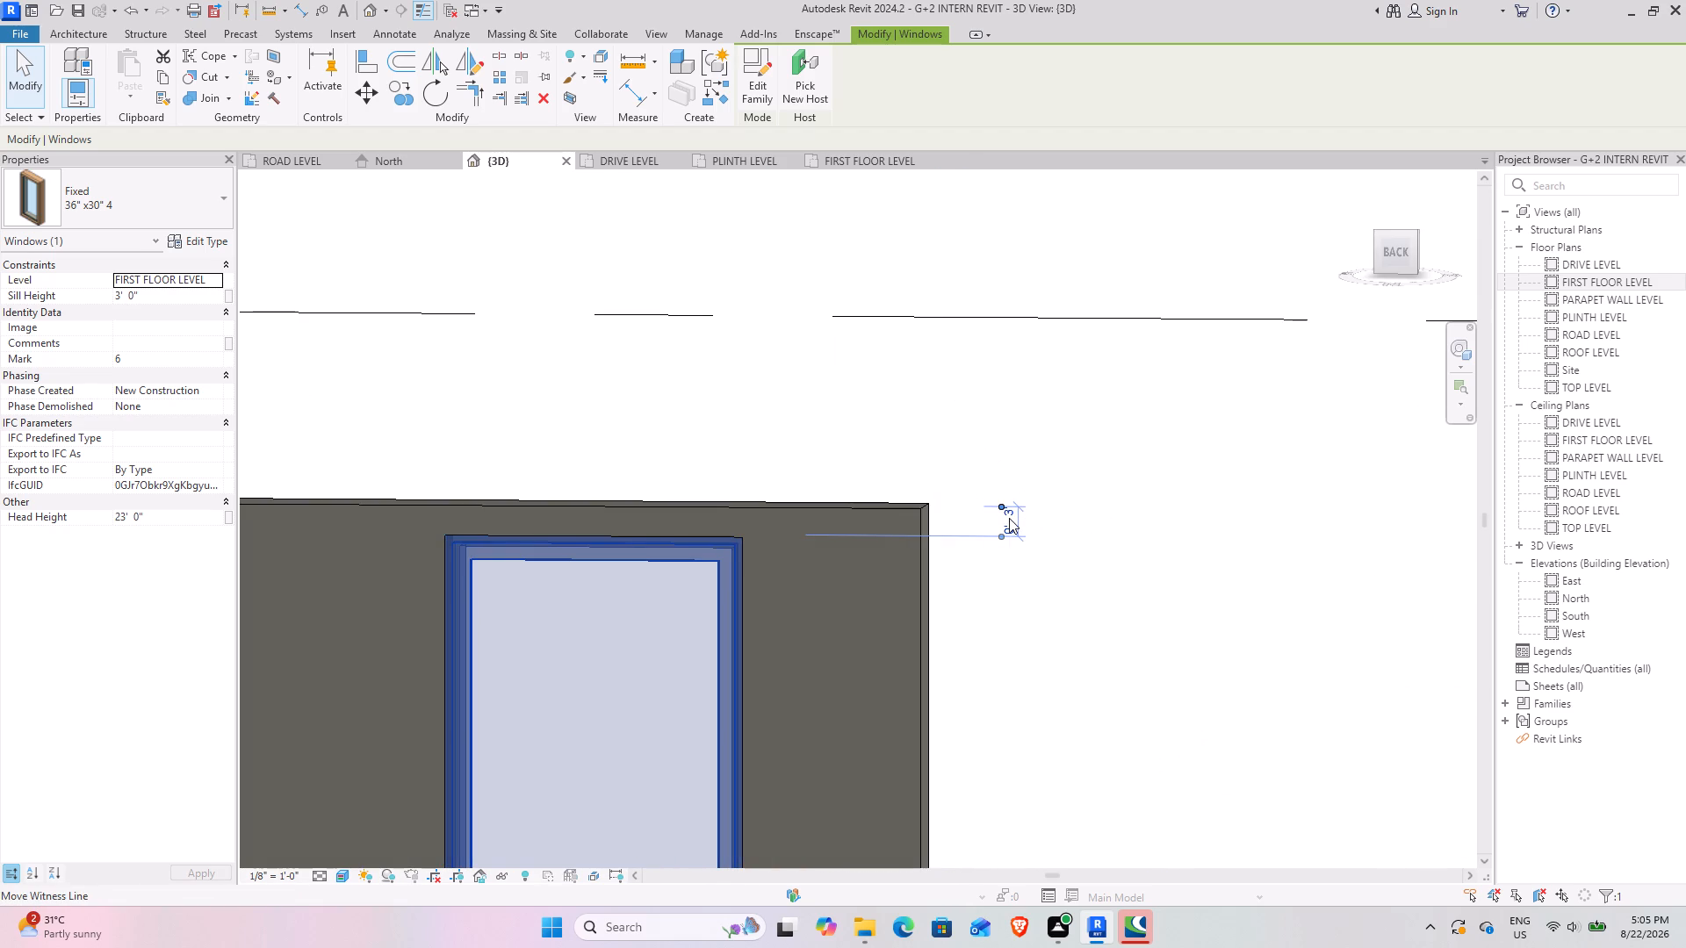
{"action": "scroll", "coordinate": [1009, 521], "scroll_direction": "up", "scroll_amount": 4}
{"action": "left_click", "coordinate": [1014, 519]}
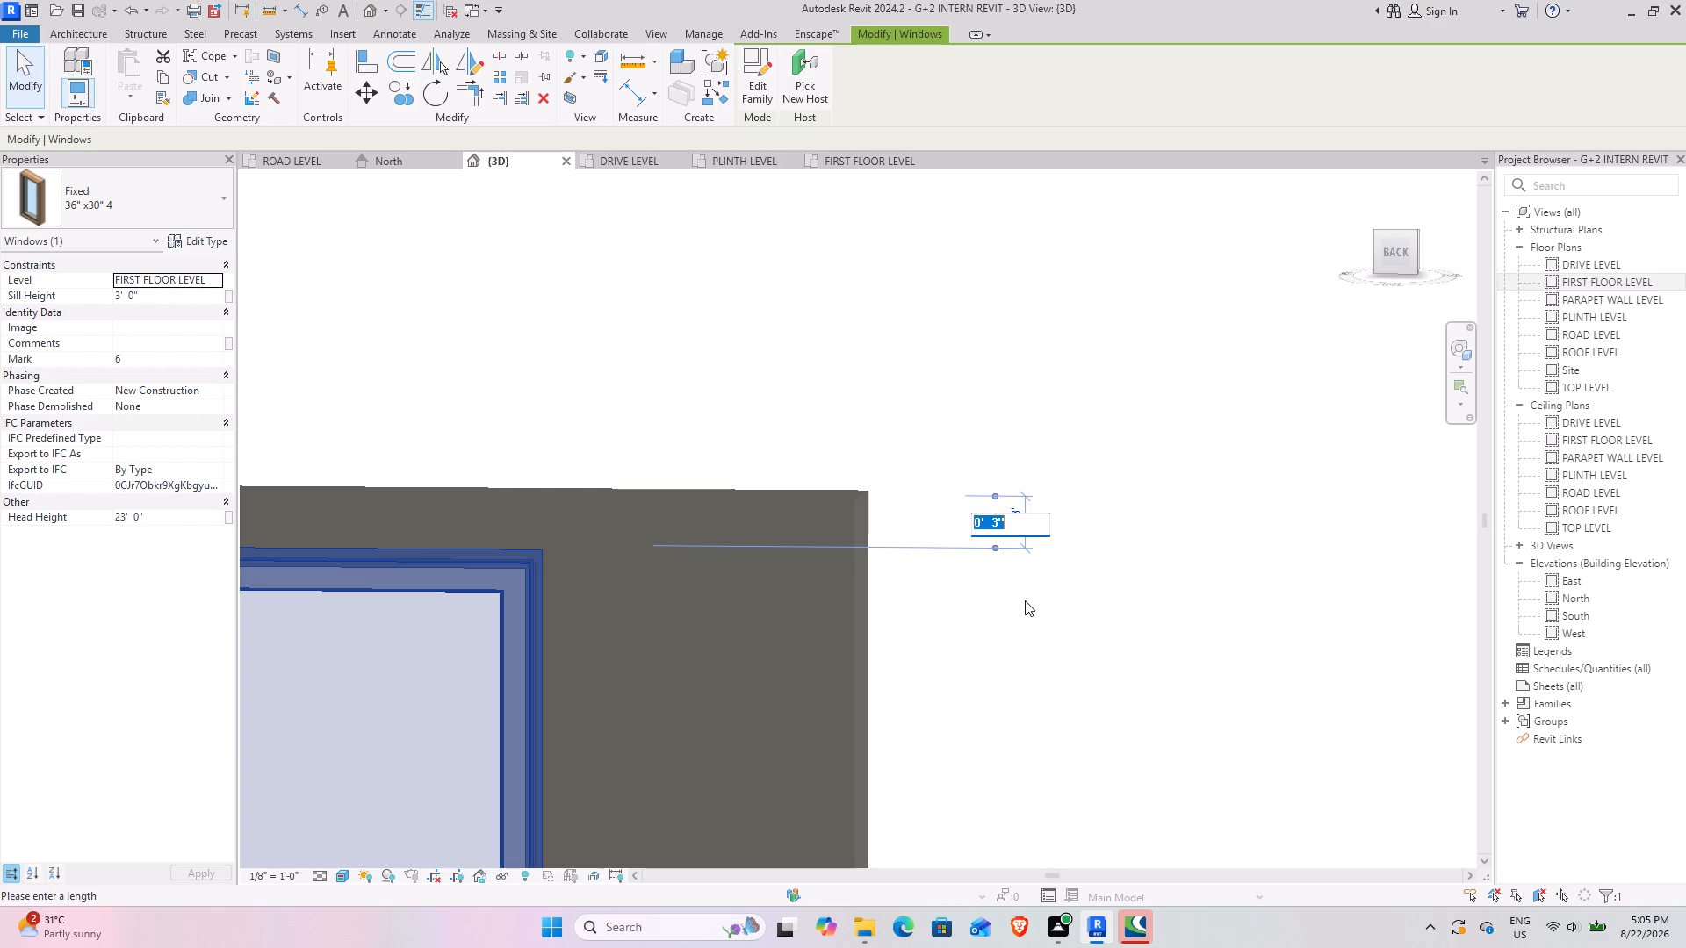
{"action": "type", "text": "3'3"}
{"action": "key", "text": "Return"}
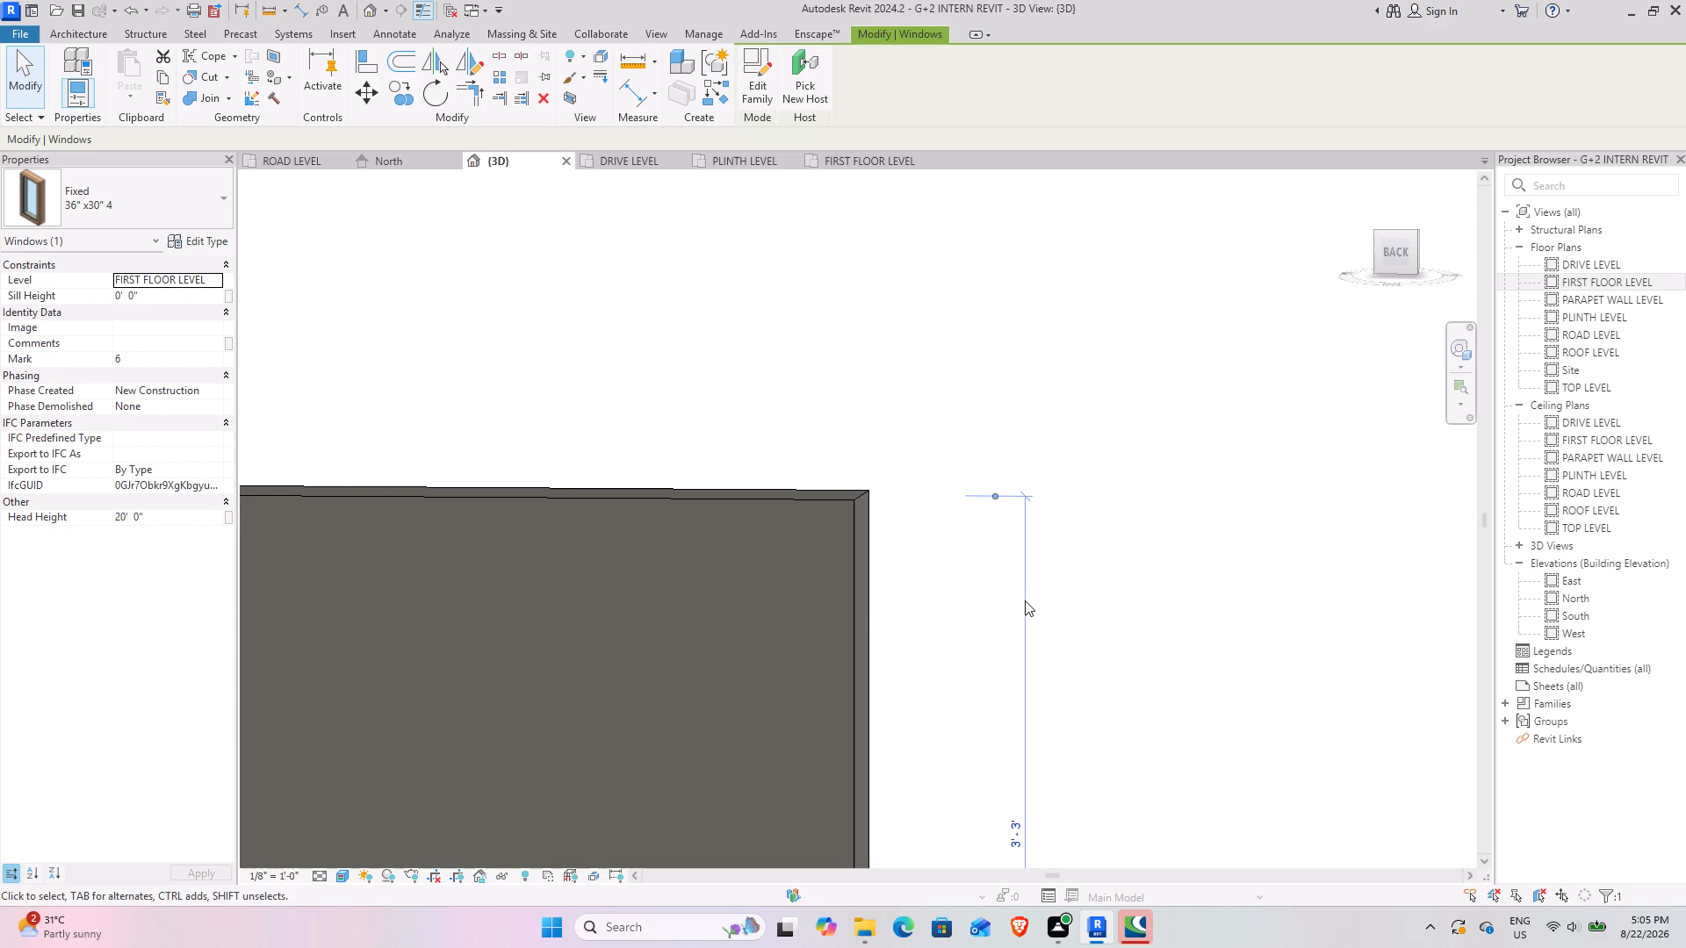
Examine the tall window from the rear in 3D, checking its sill against the slab projection and its position in the wall.
{"action": "scroll", "coordinate": [1033, 616], "scroll_direction": "down", "scroll_amount": 10}
{"action": "middle_click_drag", "start_coordinate": [1123, 729], "coordinate": [1031, 455]}
{"action": "scroll", "coordinate": [995, 583], "scroll_direction": "down", "scroll_amount": 4}
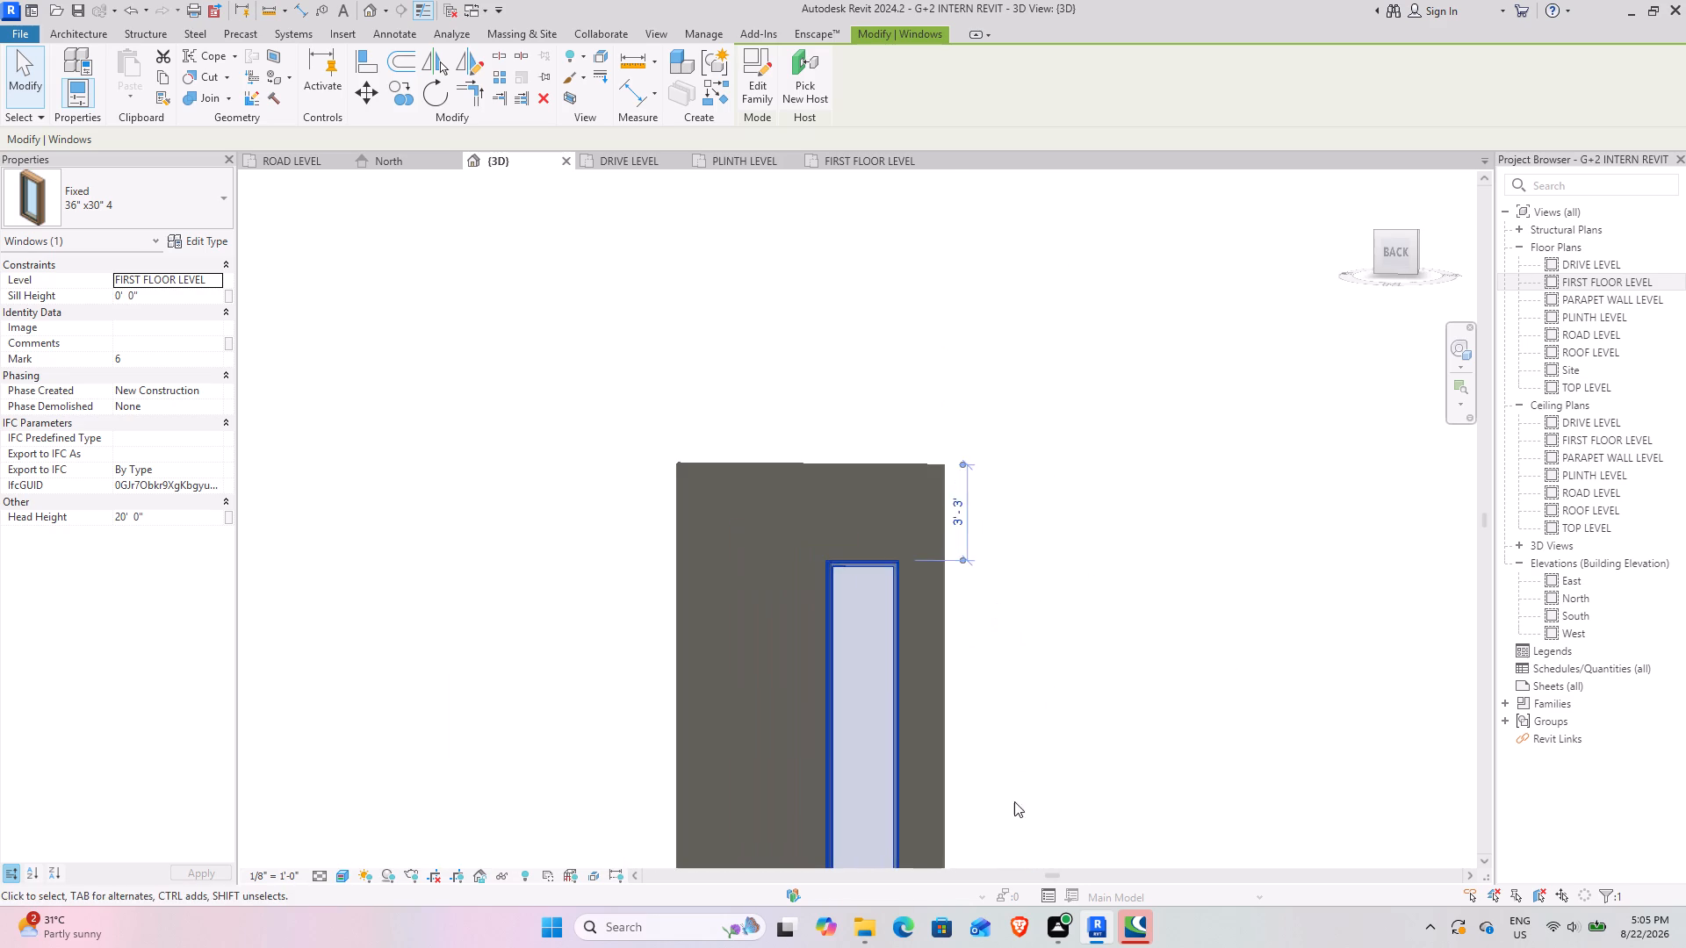
{"action": "middle_click_drag", "start_coordinate": [1017, 766], "coordinate": [991, 513]}
{"action": "middle_click_drag", "start_coordinate": [1032, 225], "coordinate": [1042, 251]}
{"action": "scroll", "coordinate": [1042, 251], "scroll_direction": "up", "scroll_amount": 2}
{"action": "middle_click_drag", "start_coordinate": [1046, 560], "coordinate": [1101, 197]}
{"action": "scroll", "coordinate": [1050, 528], "scroll_direction": "down", "scroll_amount": 3}
{"action": "middle_click_drag", "start_coordinate": [1057, 591], "coordinate": [1084, 434]}
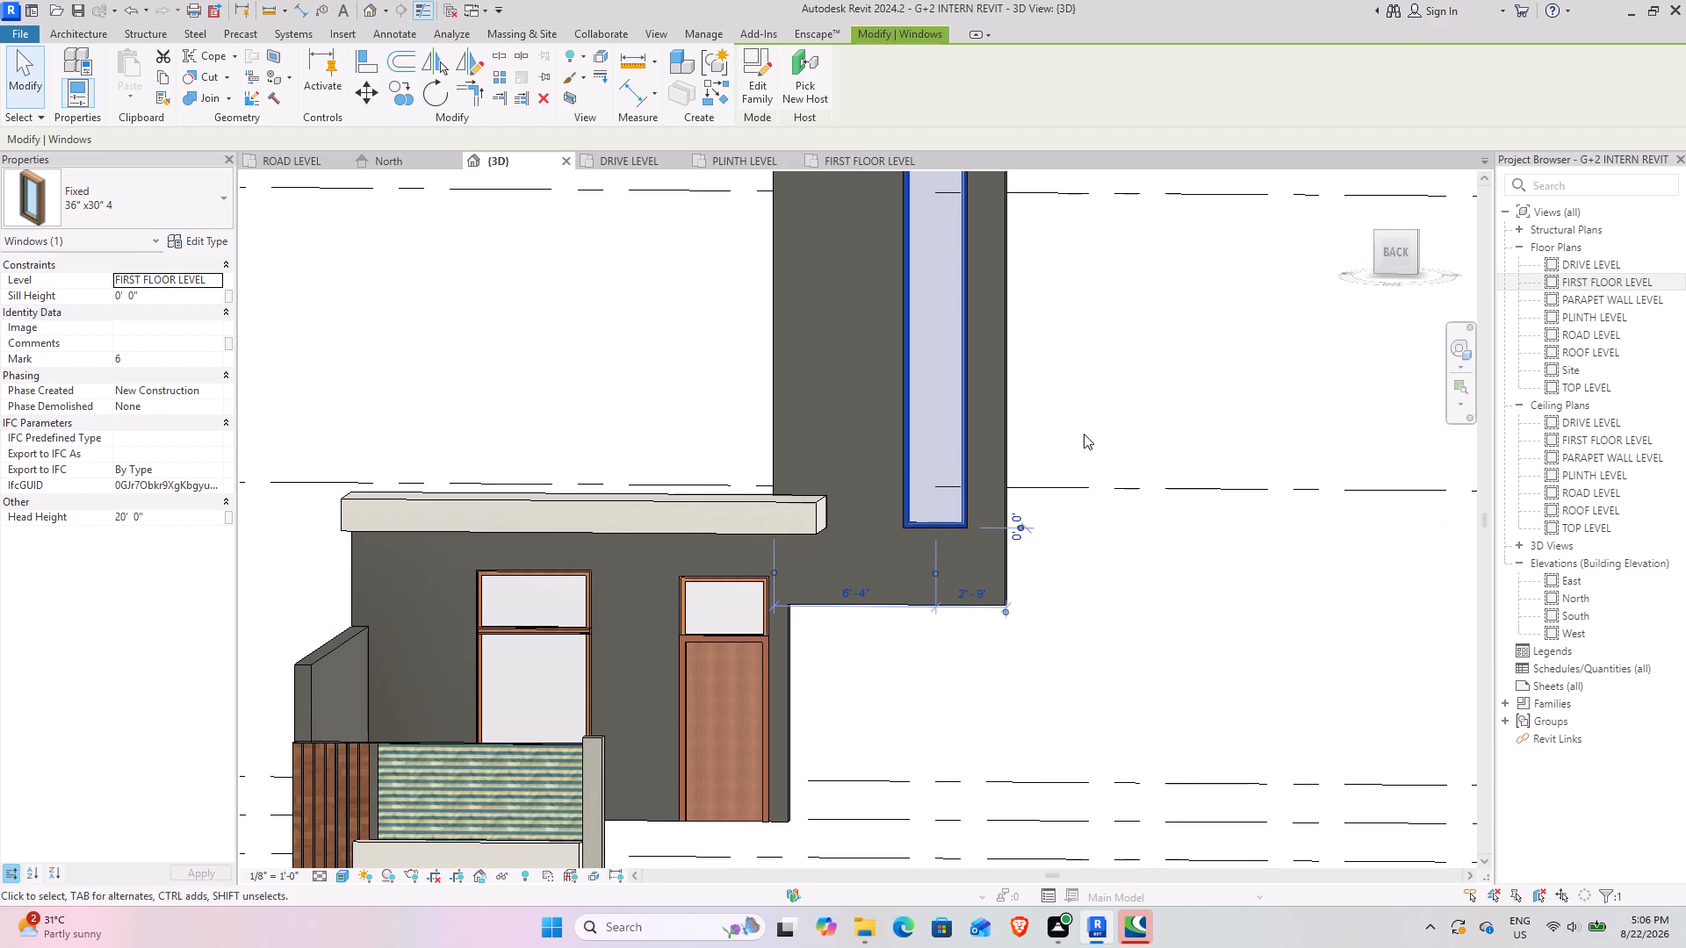
{"action": "left_click", "coordinate": [1206, 578]}
{"action": "left_click_drag", "start_coordinate": [1401, 236], "coordinate": [1410, 211]}
{"action": "scroll", "coordinate": [952, 499], "scroll_direction": "up", "scroll_amount": 6}
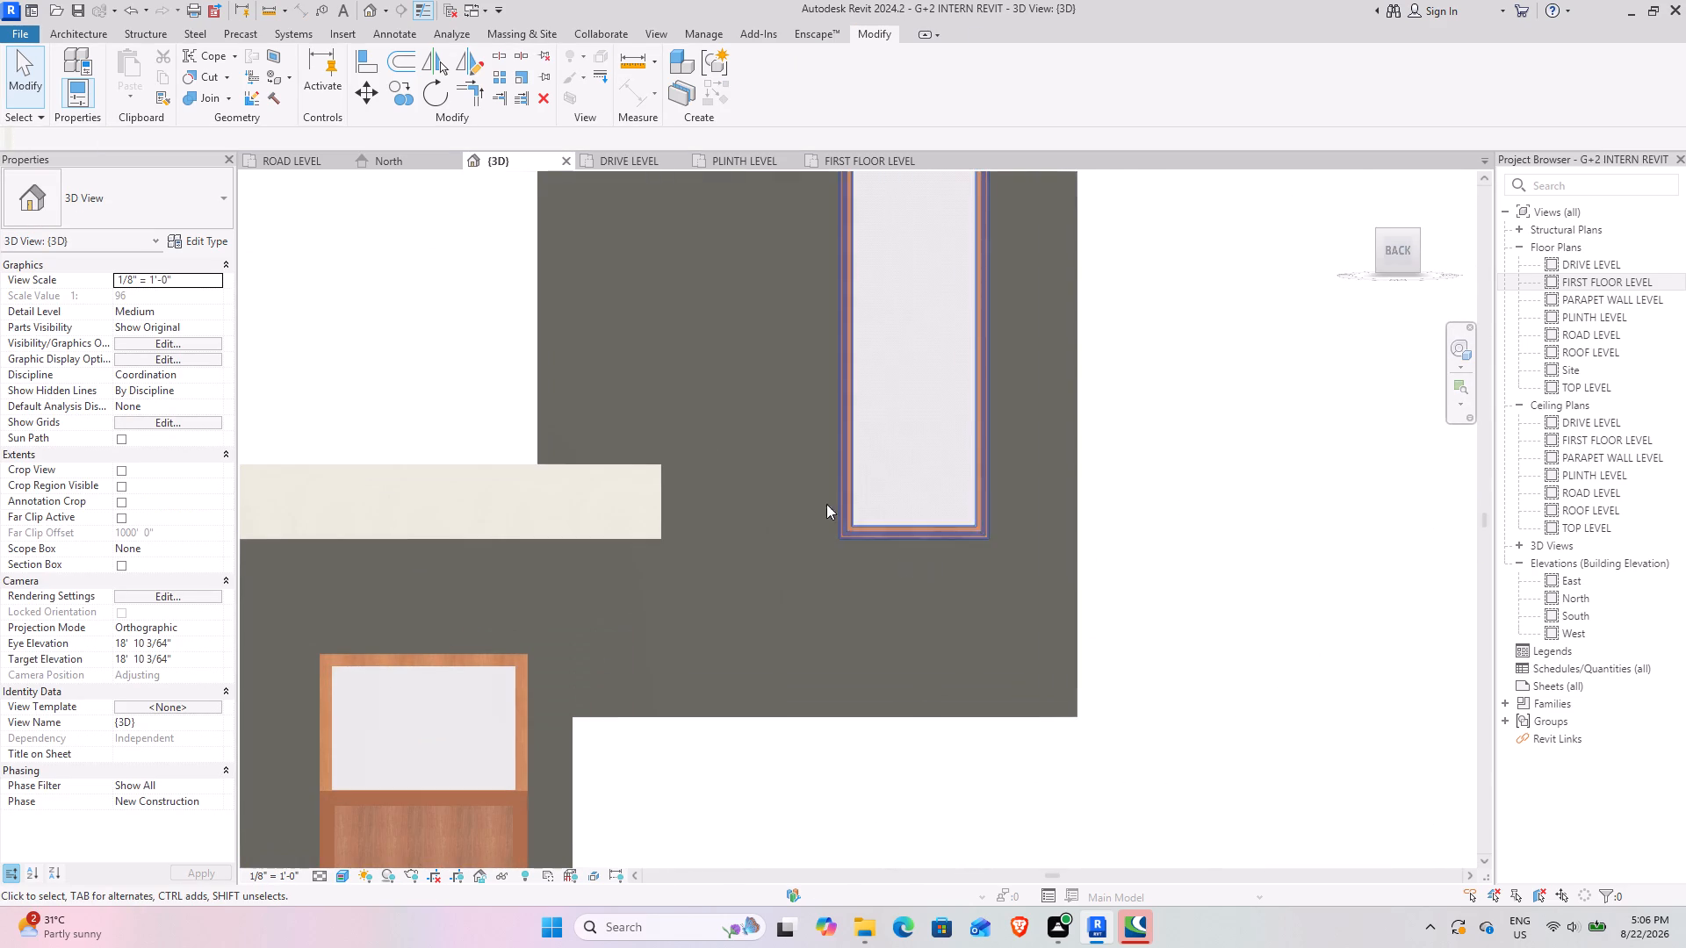
{"action": "left_click", "coordinate": [292, 1]}
{"action": "double_click", "coordinate": [307, 9]}
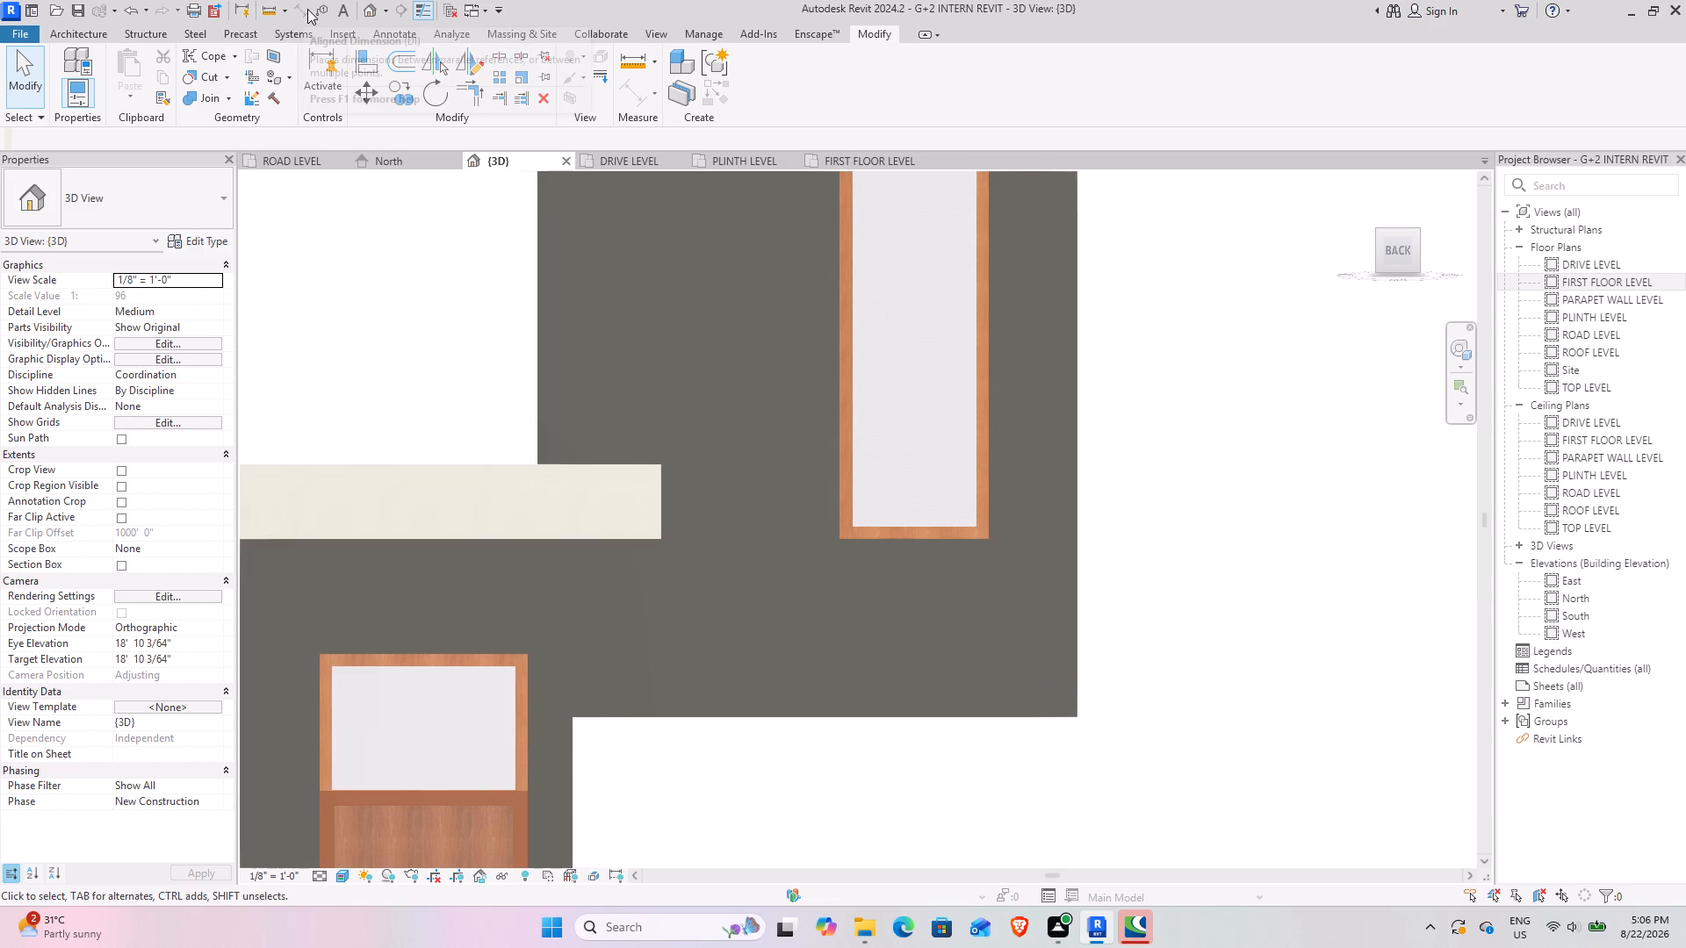
{"action": "scroll", "coordinate": [1219, 472], "scroll_direction": "down", "scroll_amount": 3}
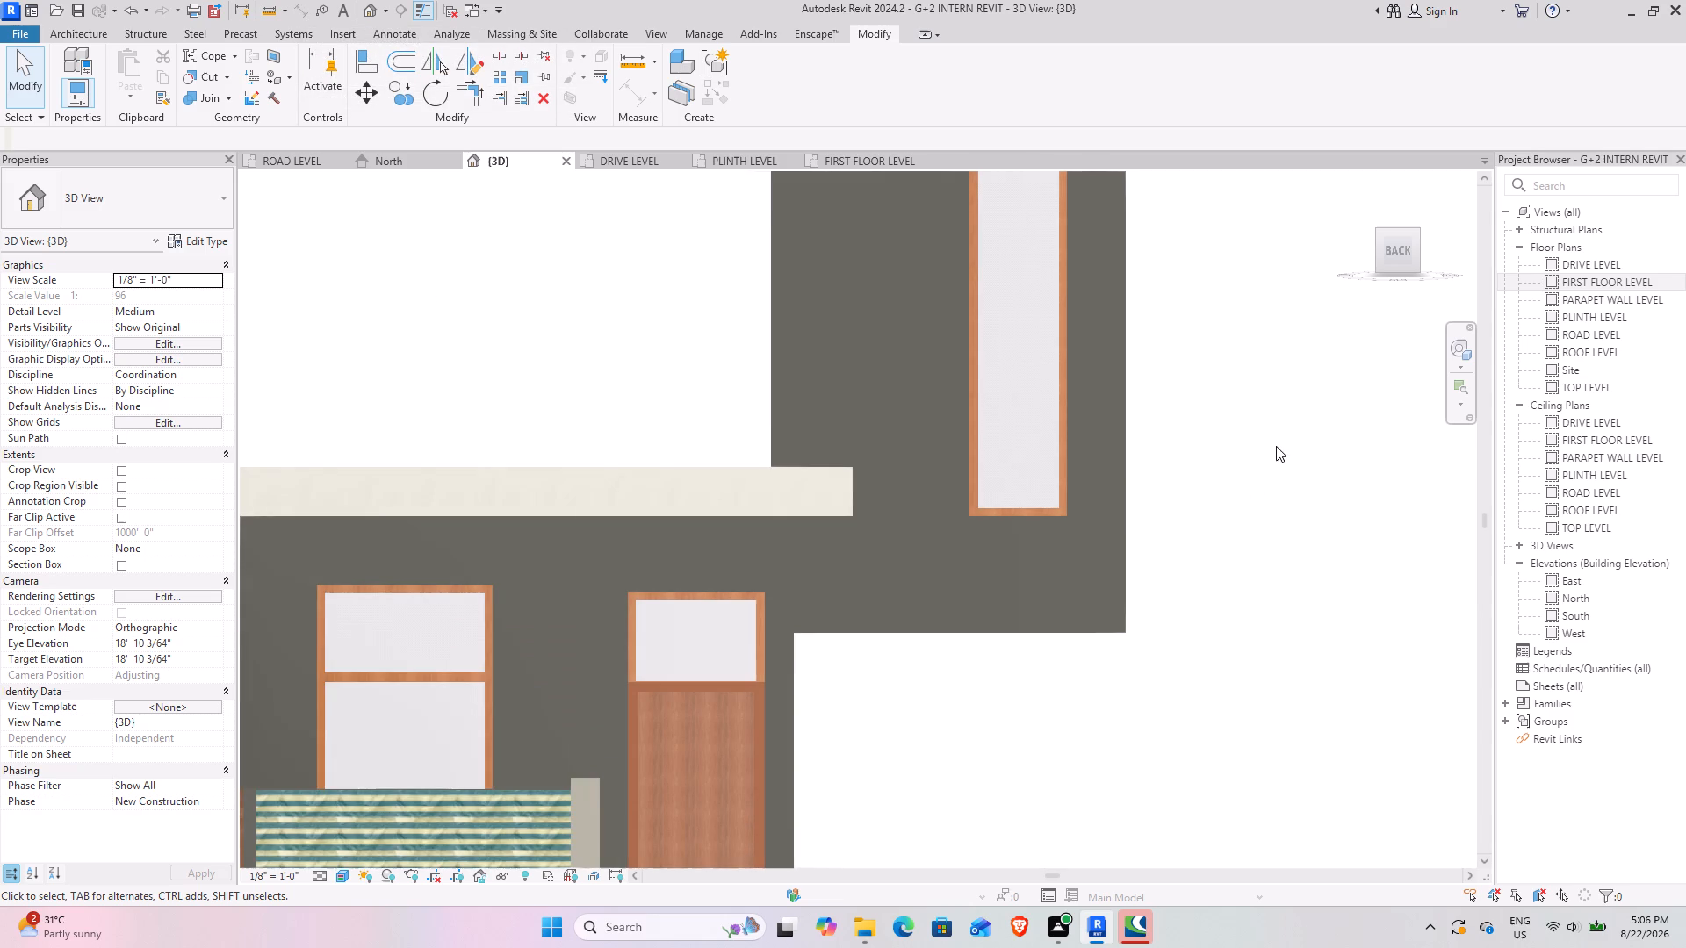
{"action": "triple_click", "coordinate": [1276, 446]}
{"action": "right_click", "coordinate": [1257, 427]}
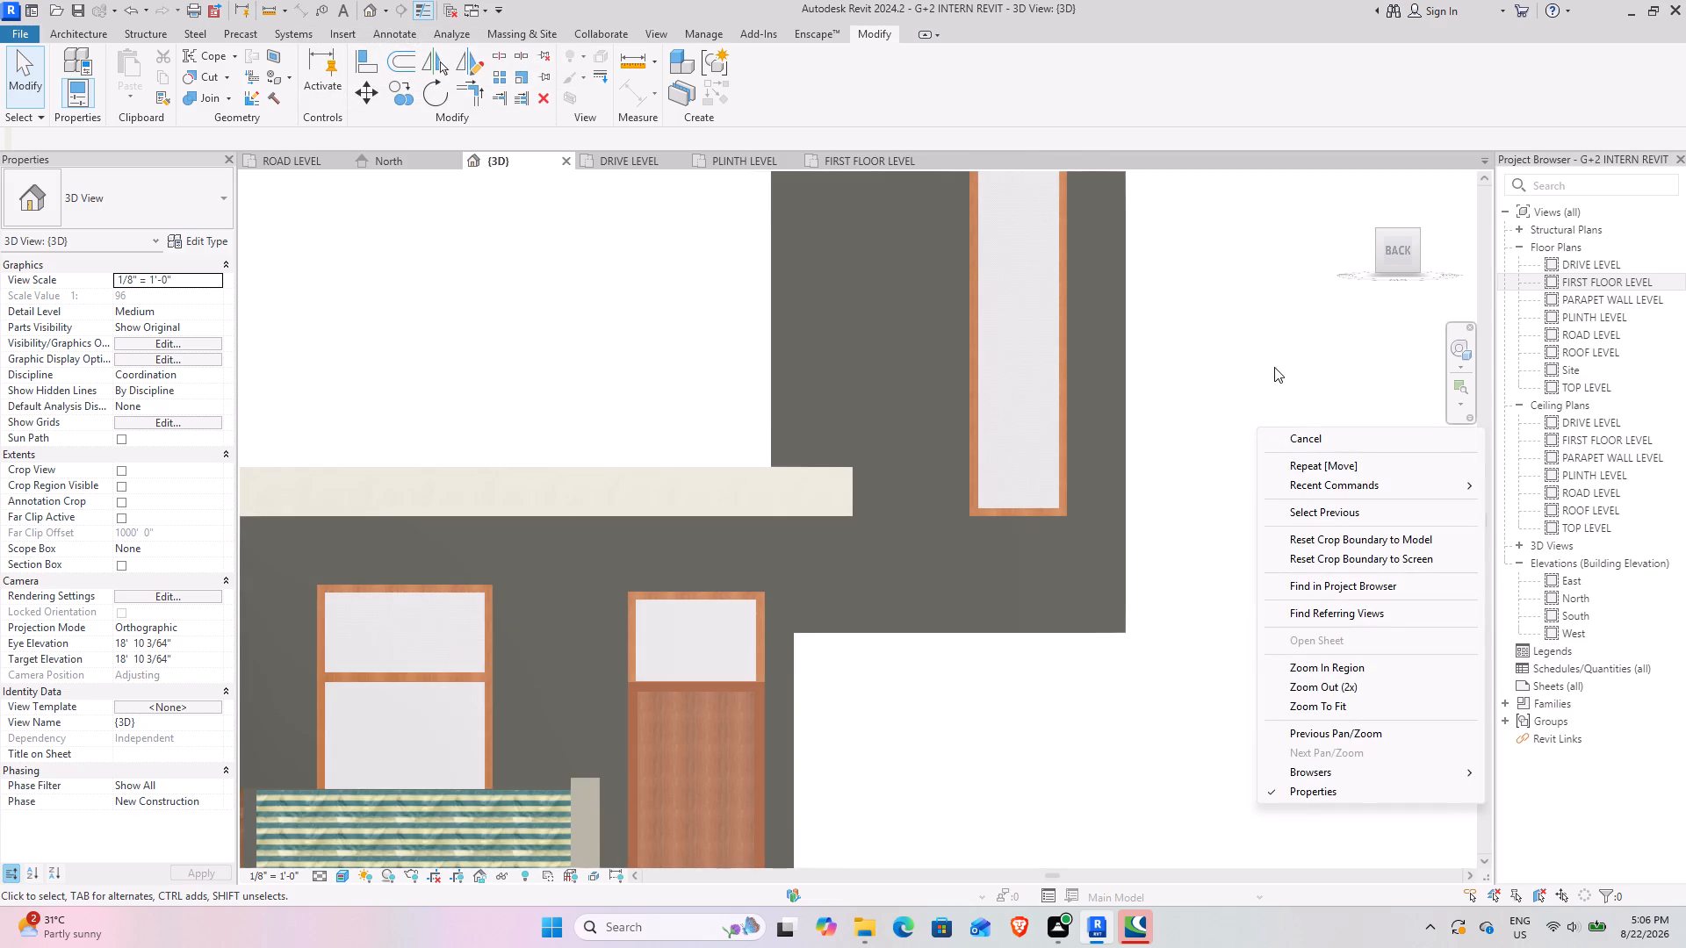
{"action": "left_click", "coordinate": [1274, 367]}
{"action": "scroll", "coordinate": [1272, 363], "scroll_direction": "down", "scroll_amount": 7}
{"action": "middle_click_drag", "start_coordinate": [1279, 384], "coordinate": [1297, 651]}
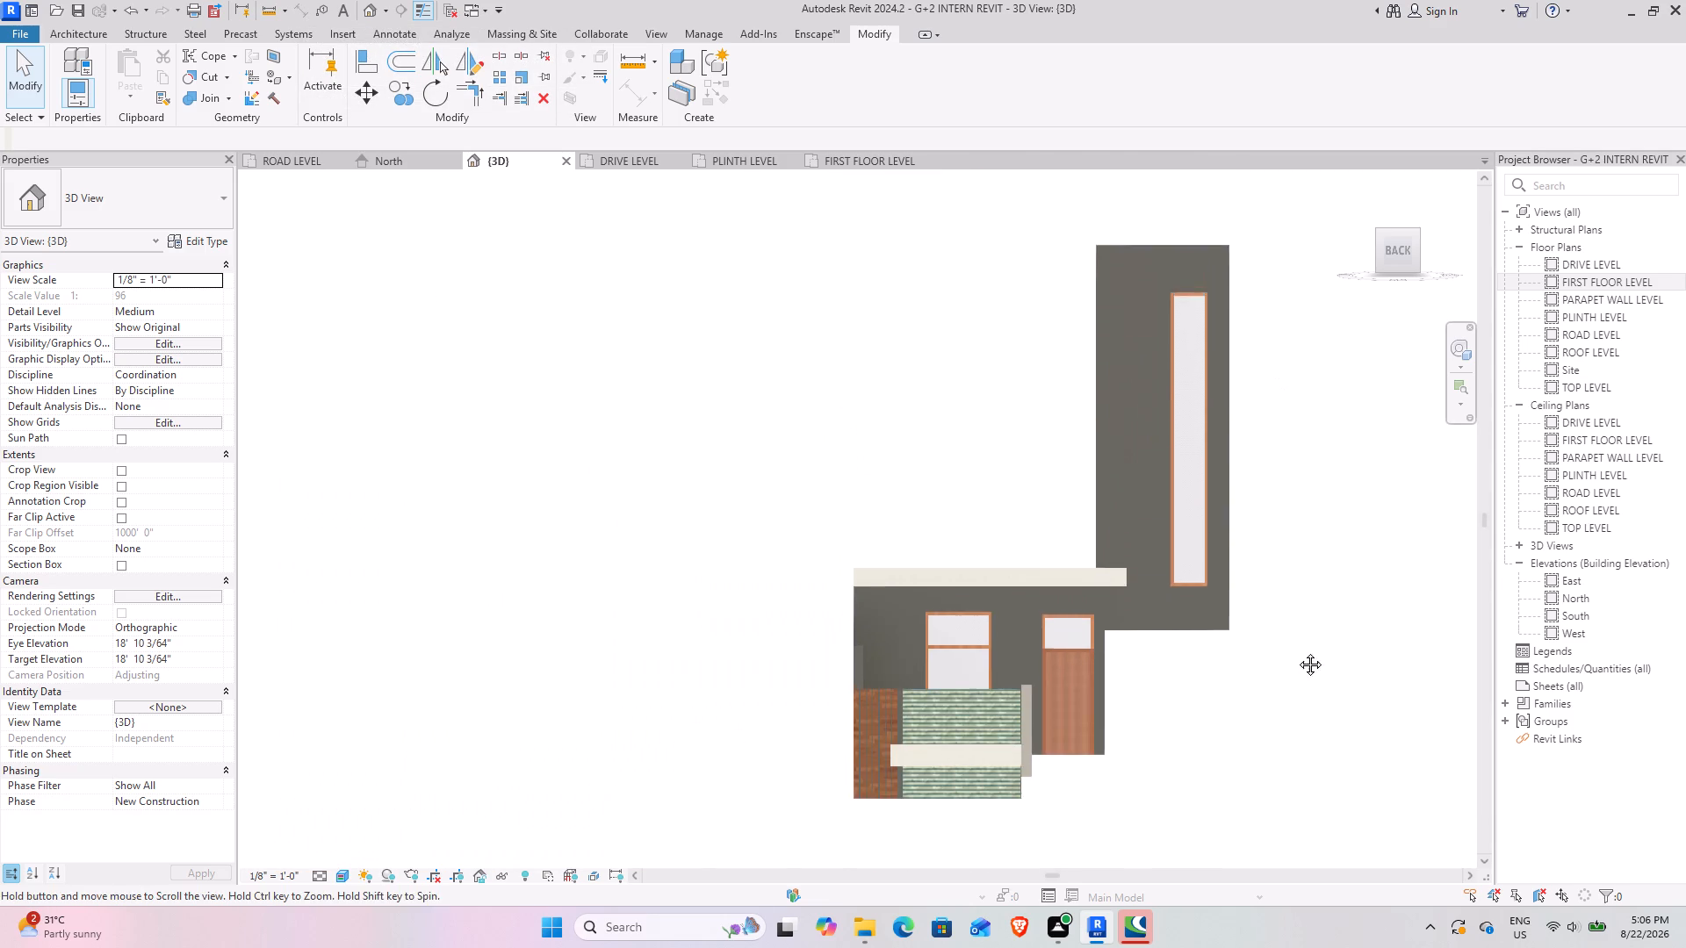
{"action": "middle_click_drag", "start_coordinate": [1297, 651], "coordinate": [1299, 680]}
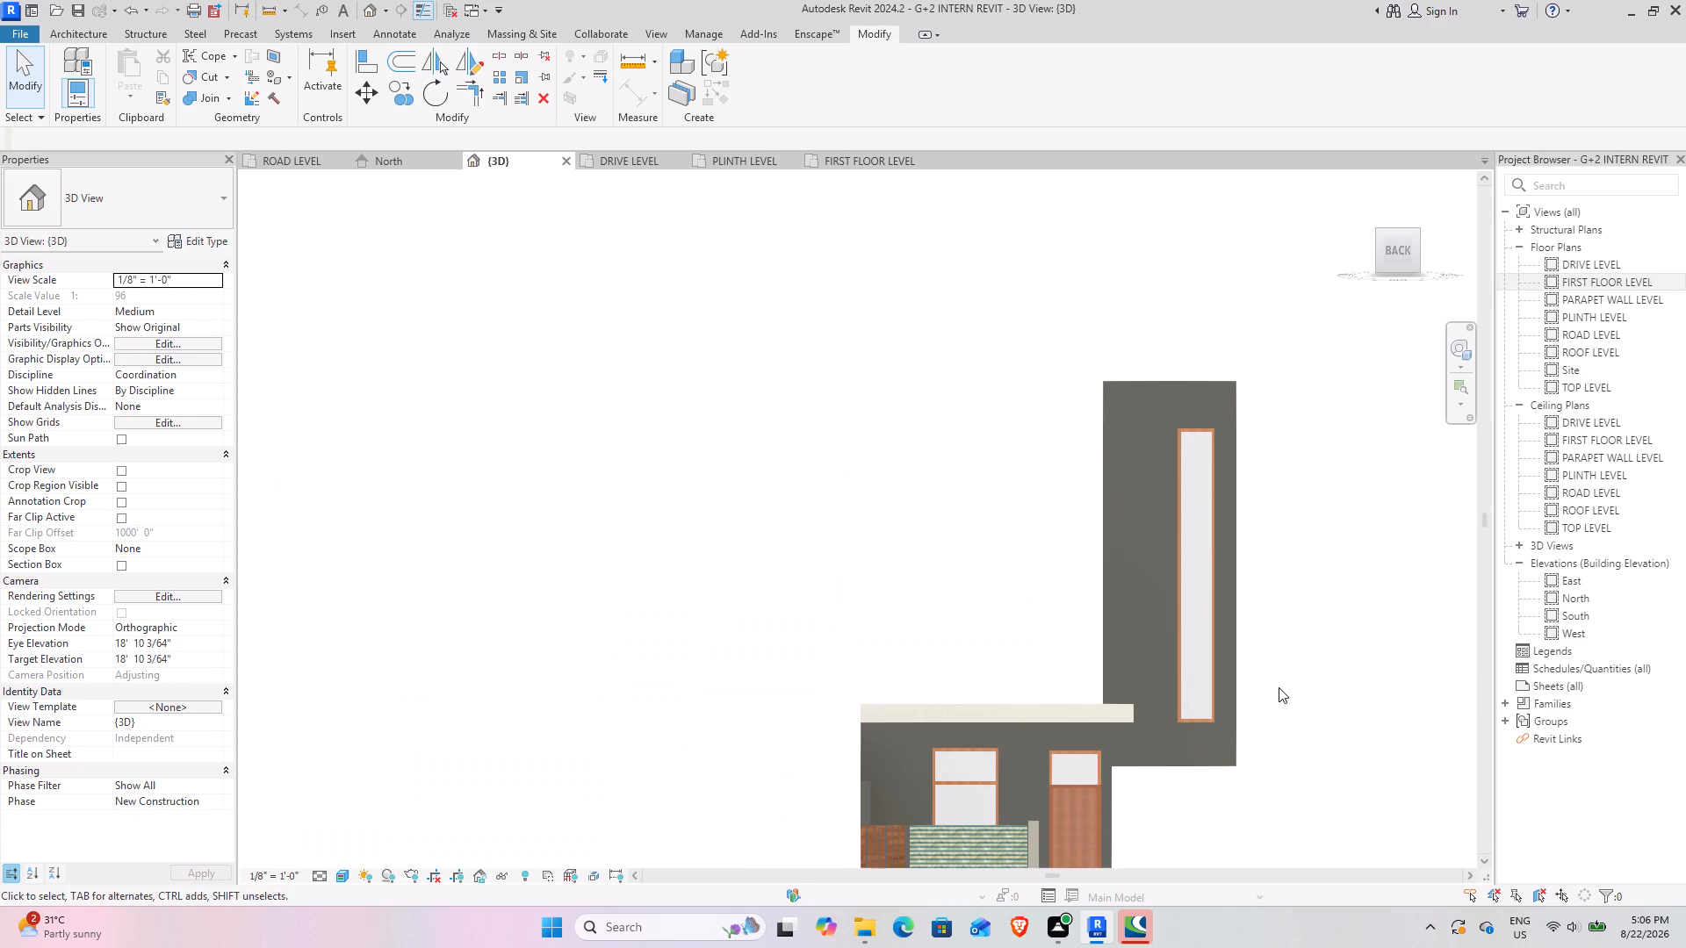
{"action": "scroll", "coordinate": [1201, 421], "scroll_direction": "up", "scroll_amount": 4}
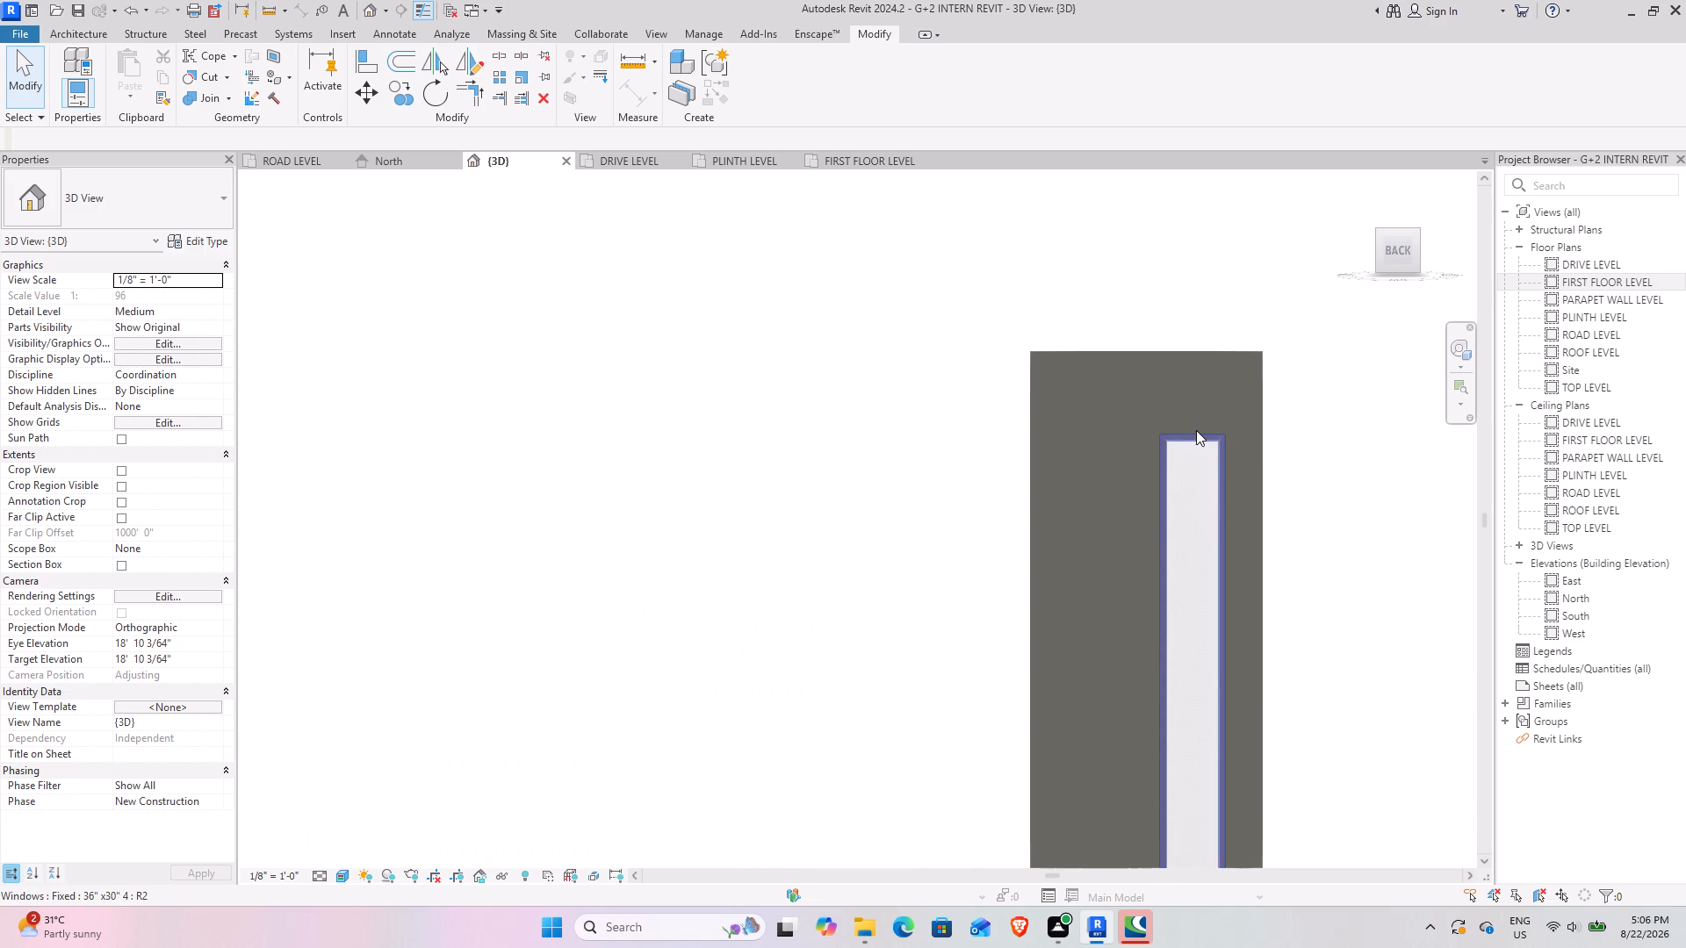
Choose Damp-proofing as the sash material in the tall fixed window's type properties, searching the project materials for BL.
{"action": "left_click", "coordinate": [1196, 430]}
{"action": "left_click", "coordinate": [205, 233]}
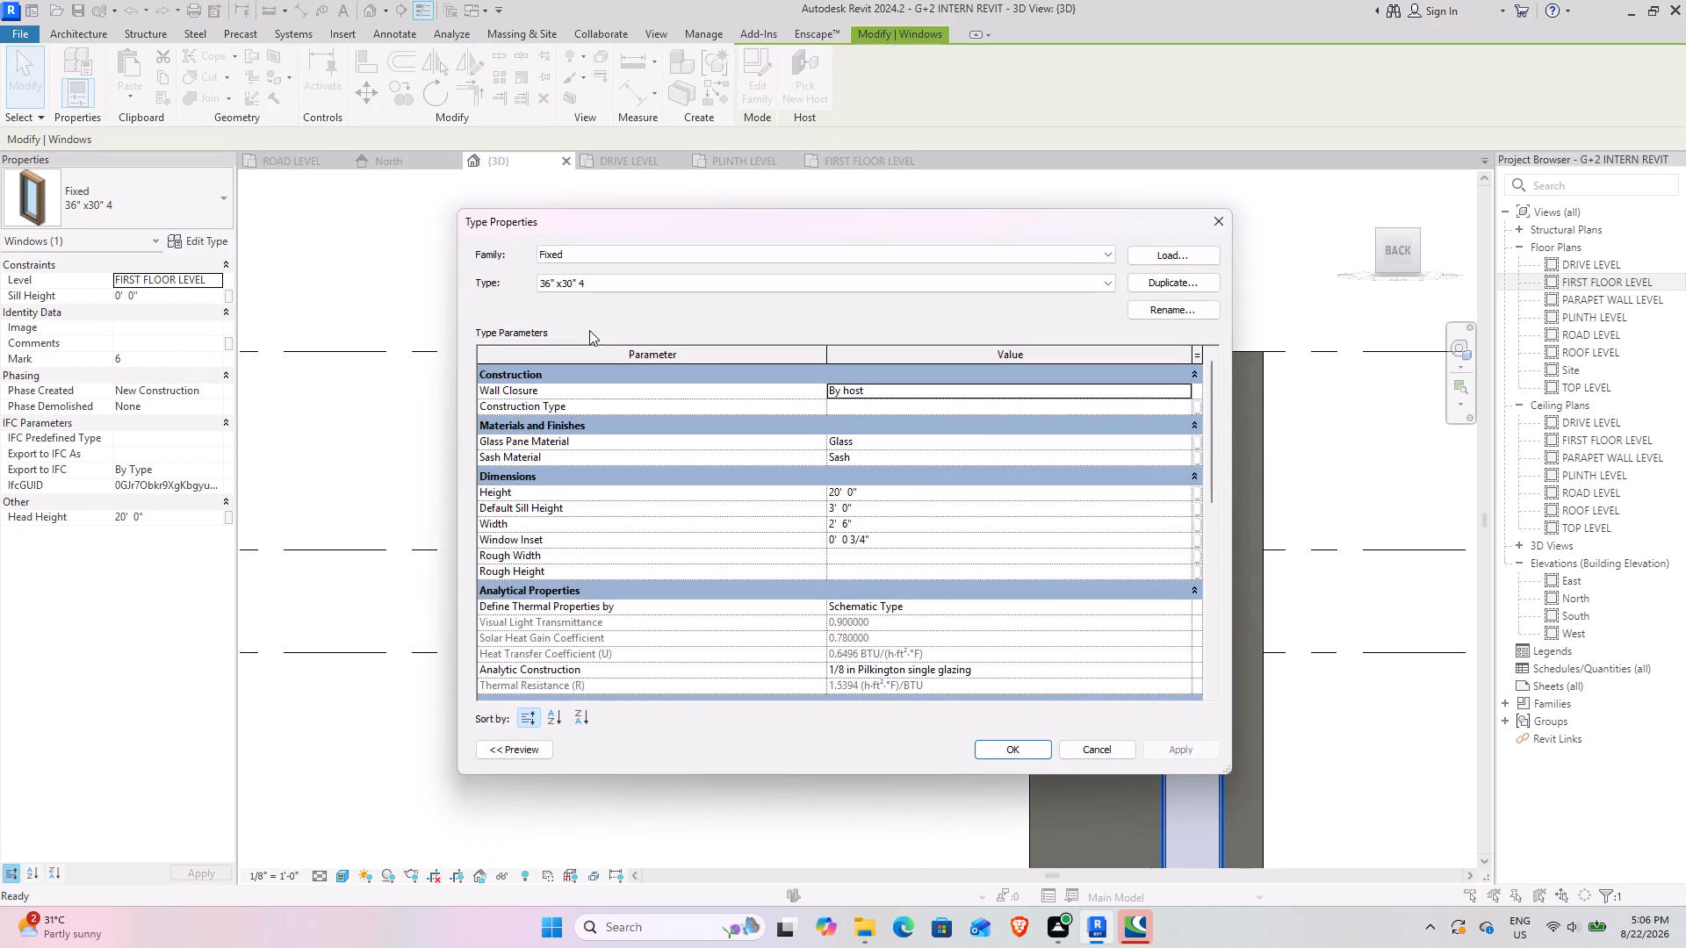
{"action": "scroll", "coordinate": [868, 521], "scroll_direction": "down", "scroll_amount": 3}
{"action": "scroll", "coordinate": [751, 585], "scroll_direction": "up", "scroll_amount": 1}
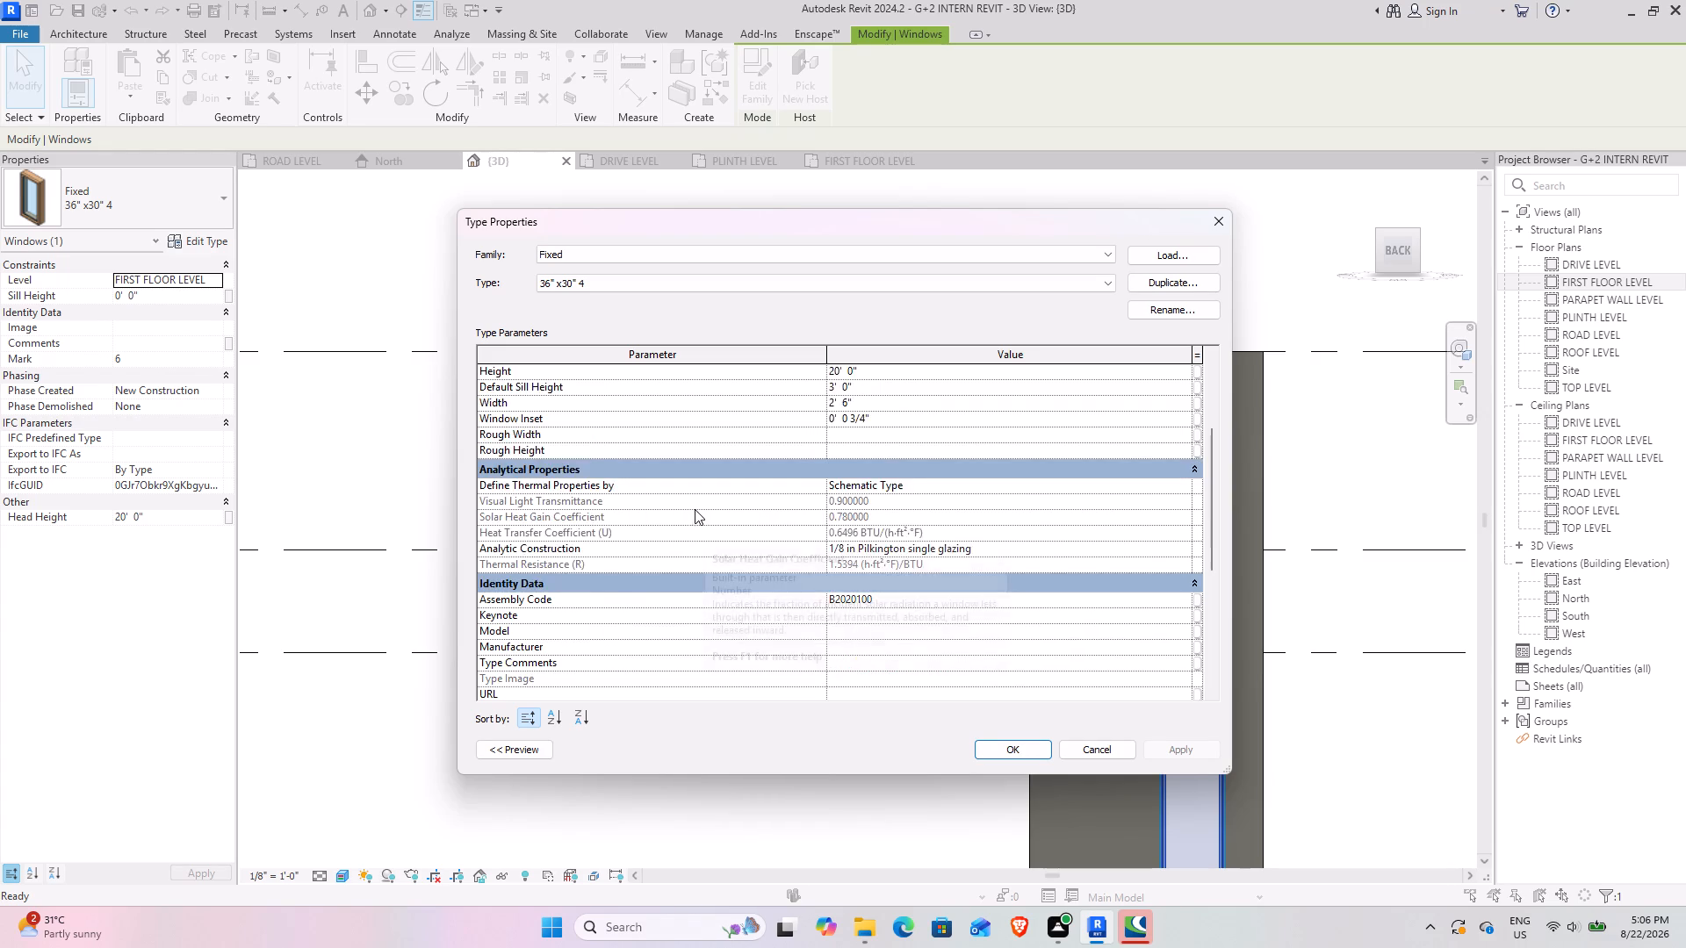
{"action": "scroll", "coordinate": [693, 506], "scroll_direction": "up", "scroll_amount": 3}
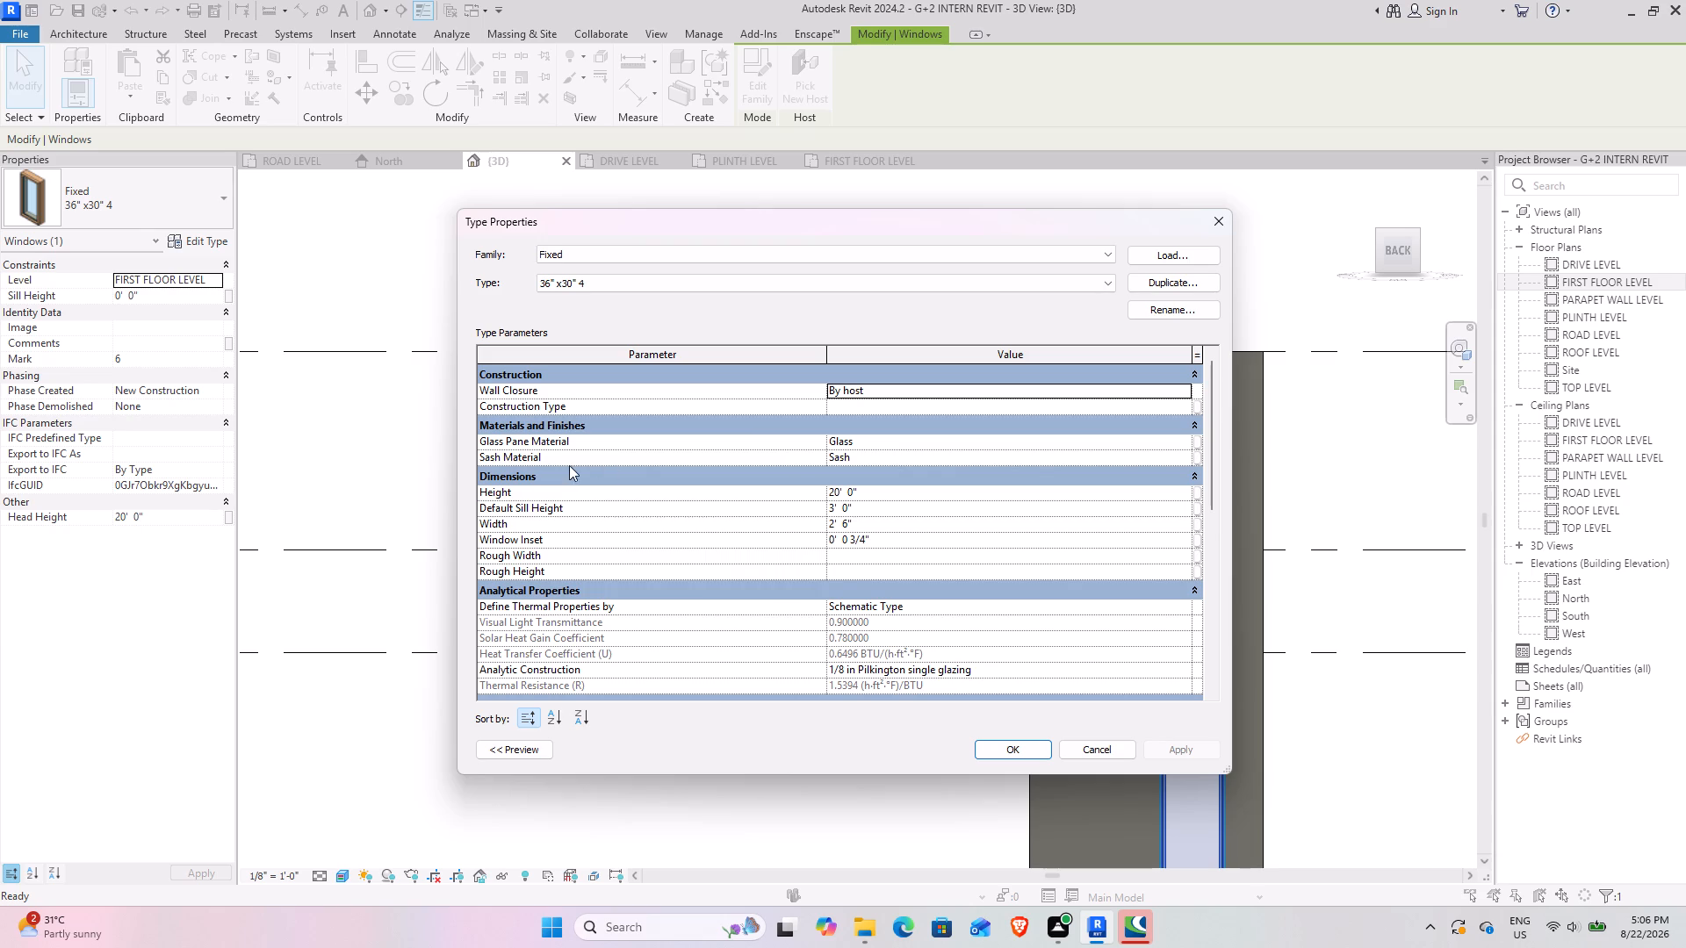
{"action": "left_click", "coordinate": [1054, 451]}
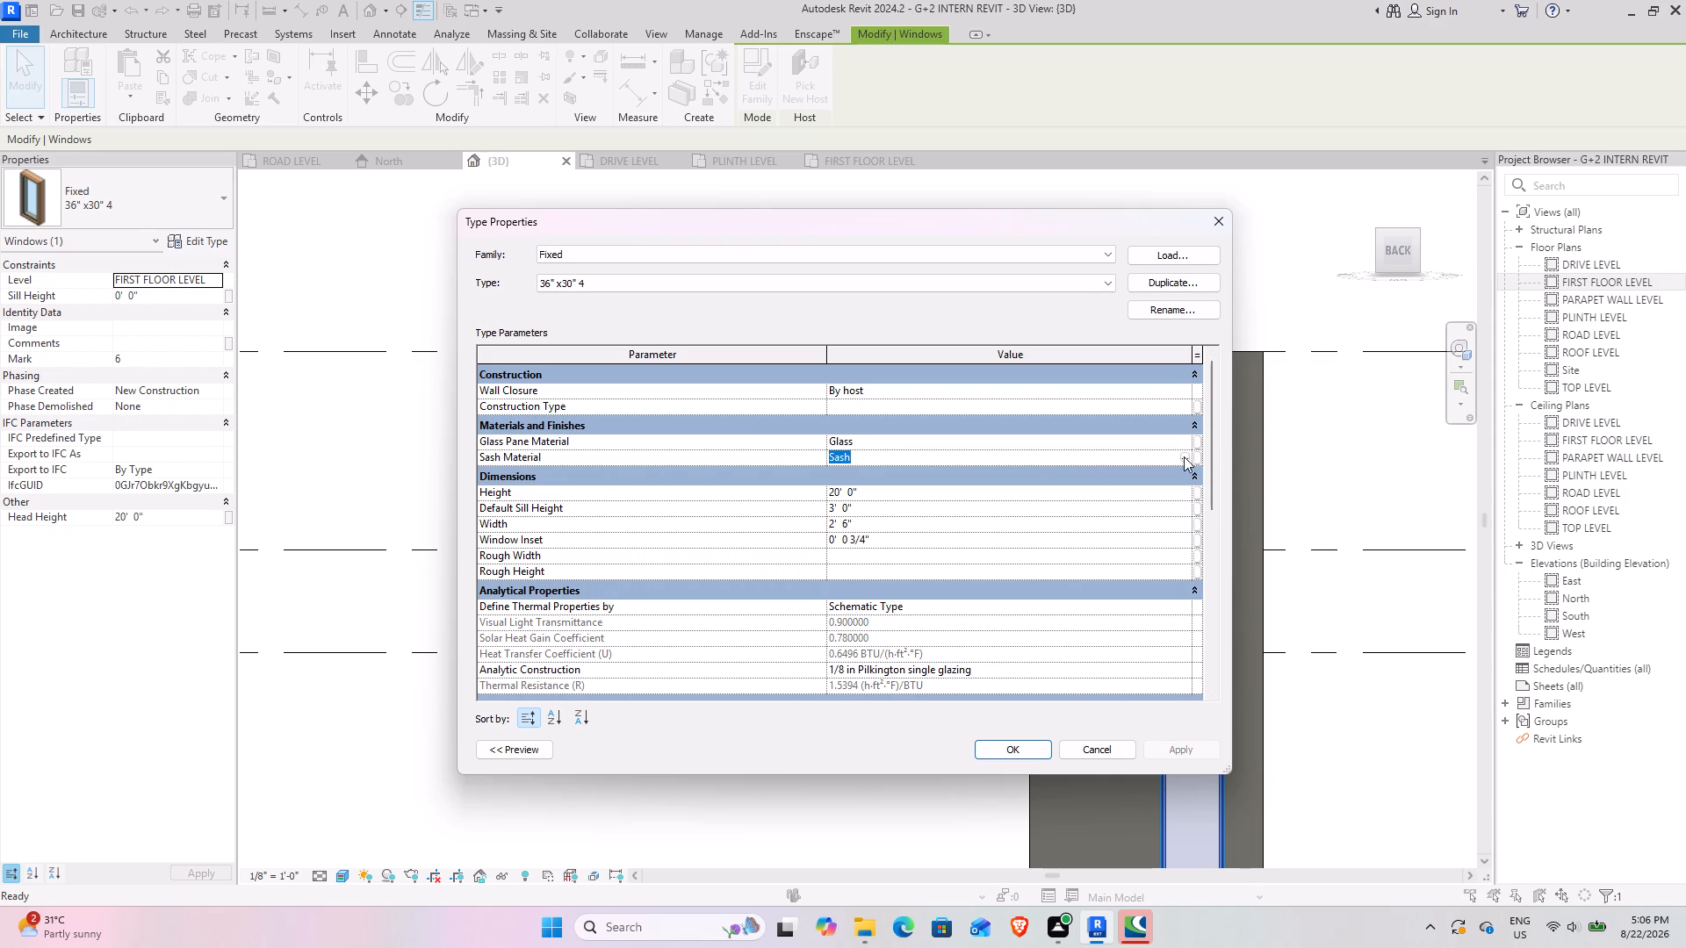
{"action": "left_click", "coordinate": [1185, 456]}
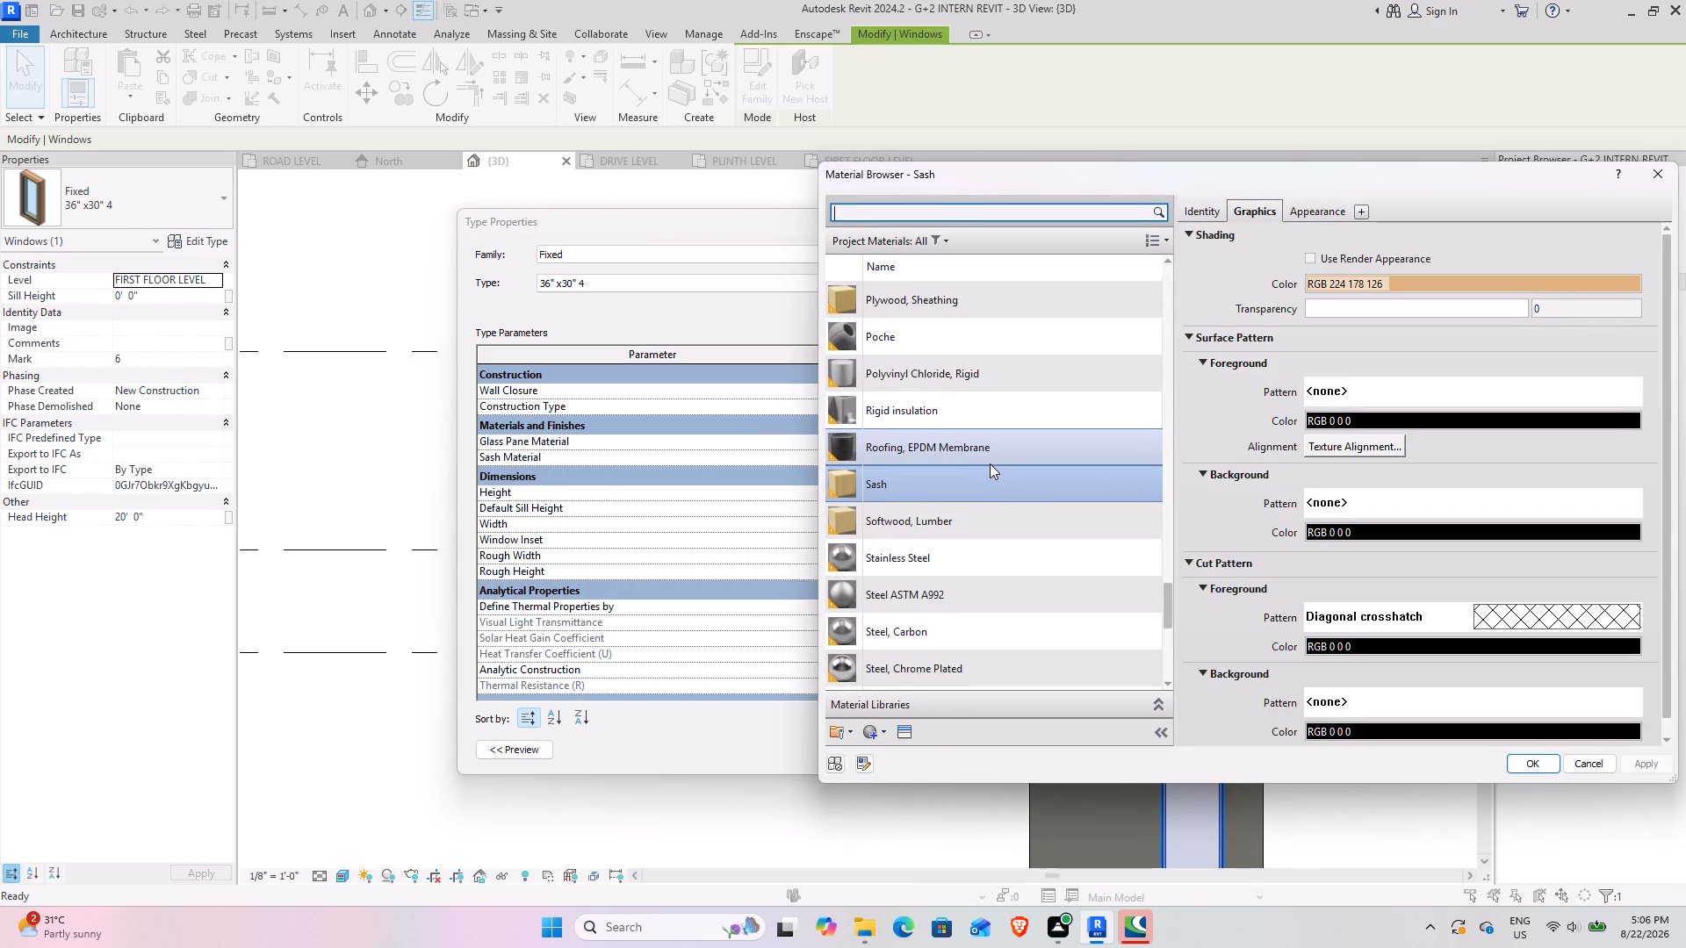
{"action": "scroll", "coordinate": [981, 521], "scroll_direction": "down", "scroll_amount": 6}
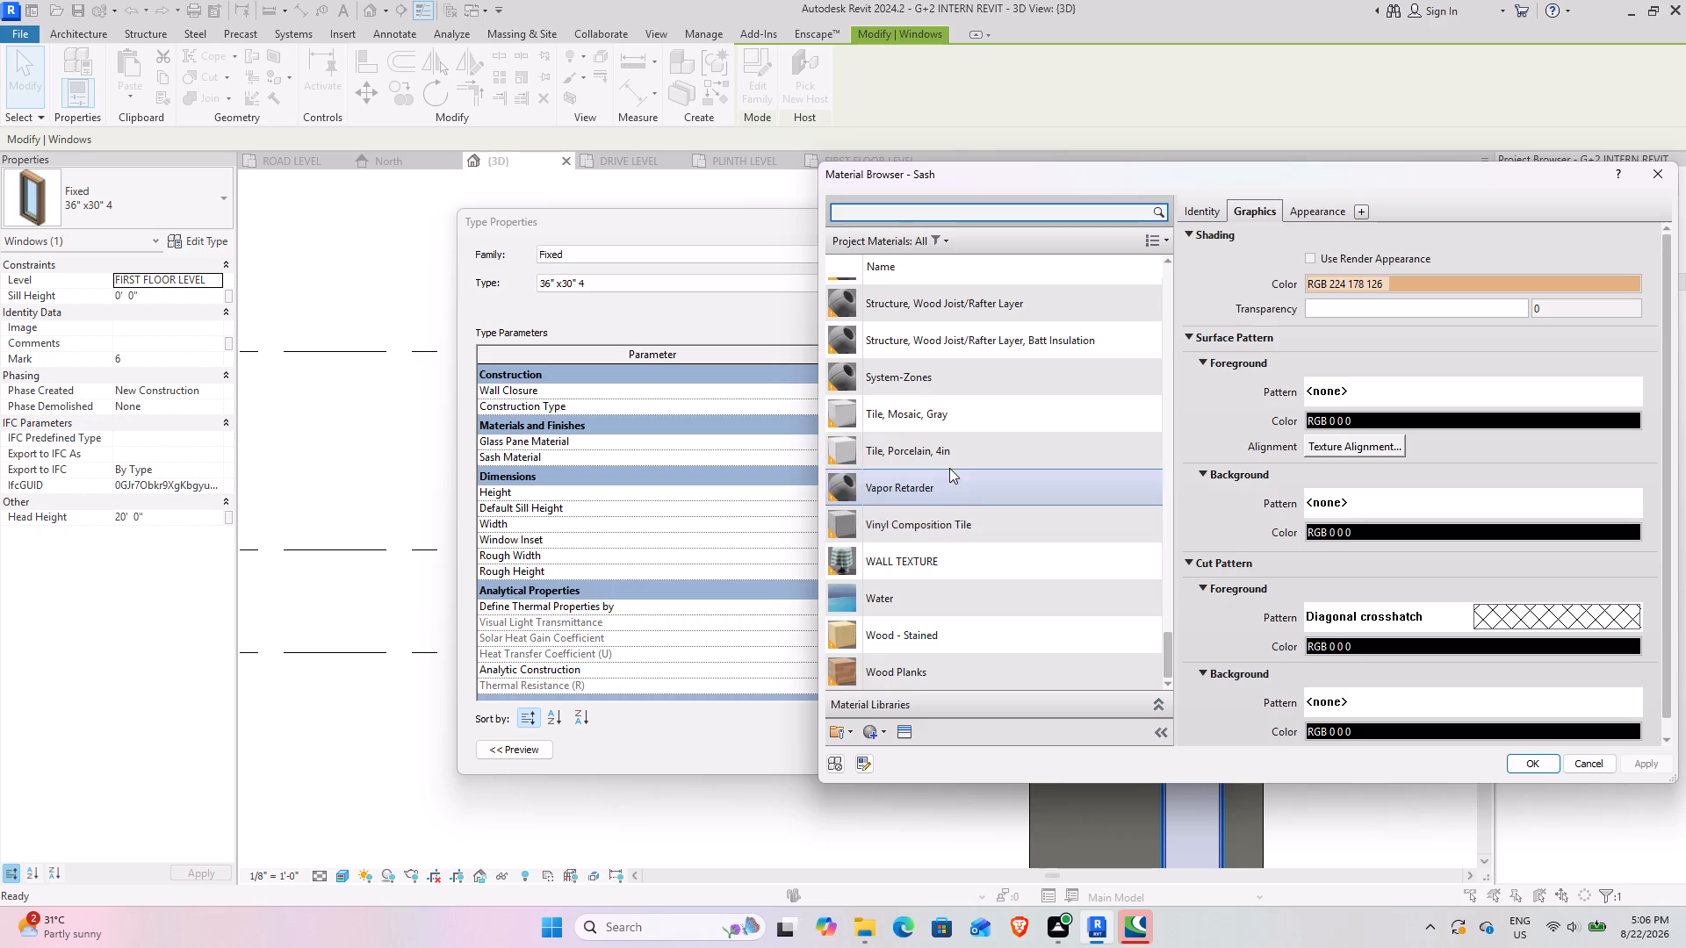
{"action": "type", "text": "BL"}
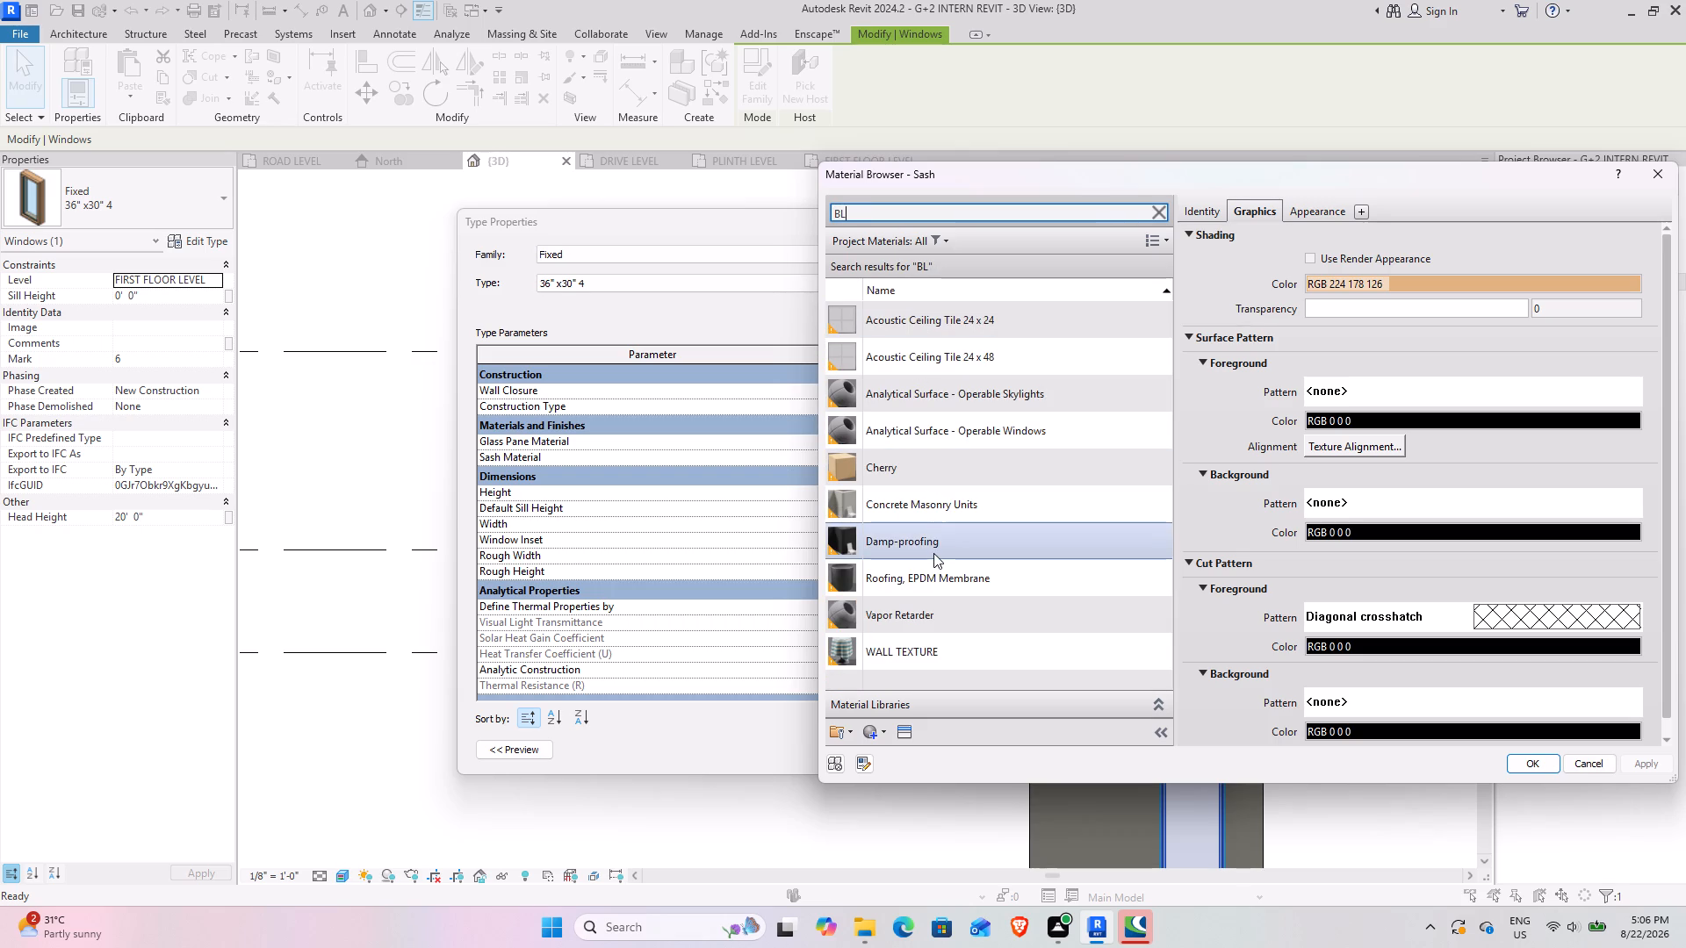
{"action": "left_click", "coordinate": [933, 554]}
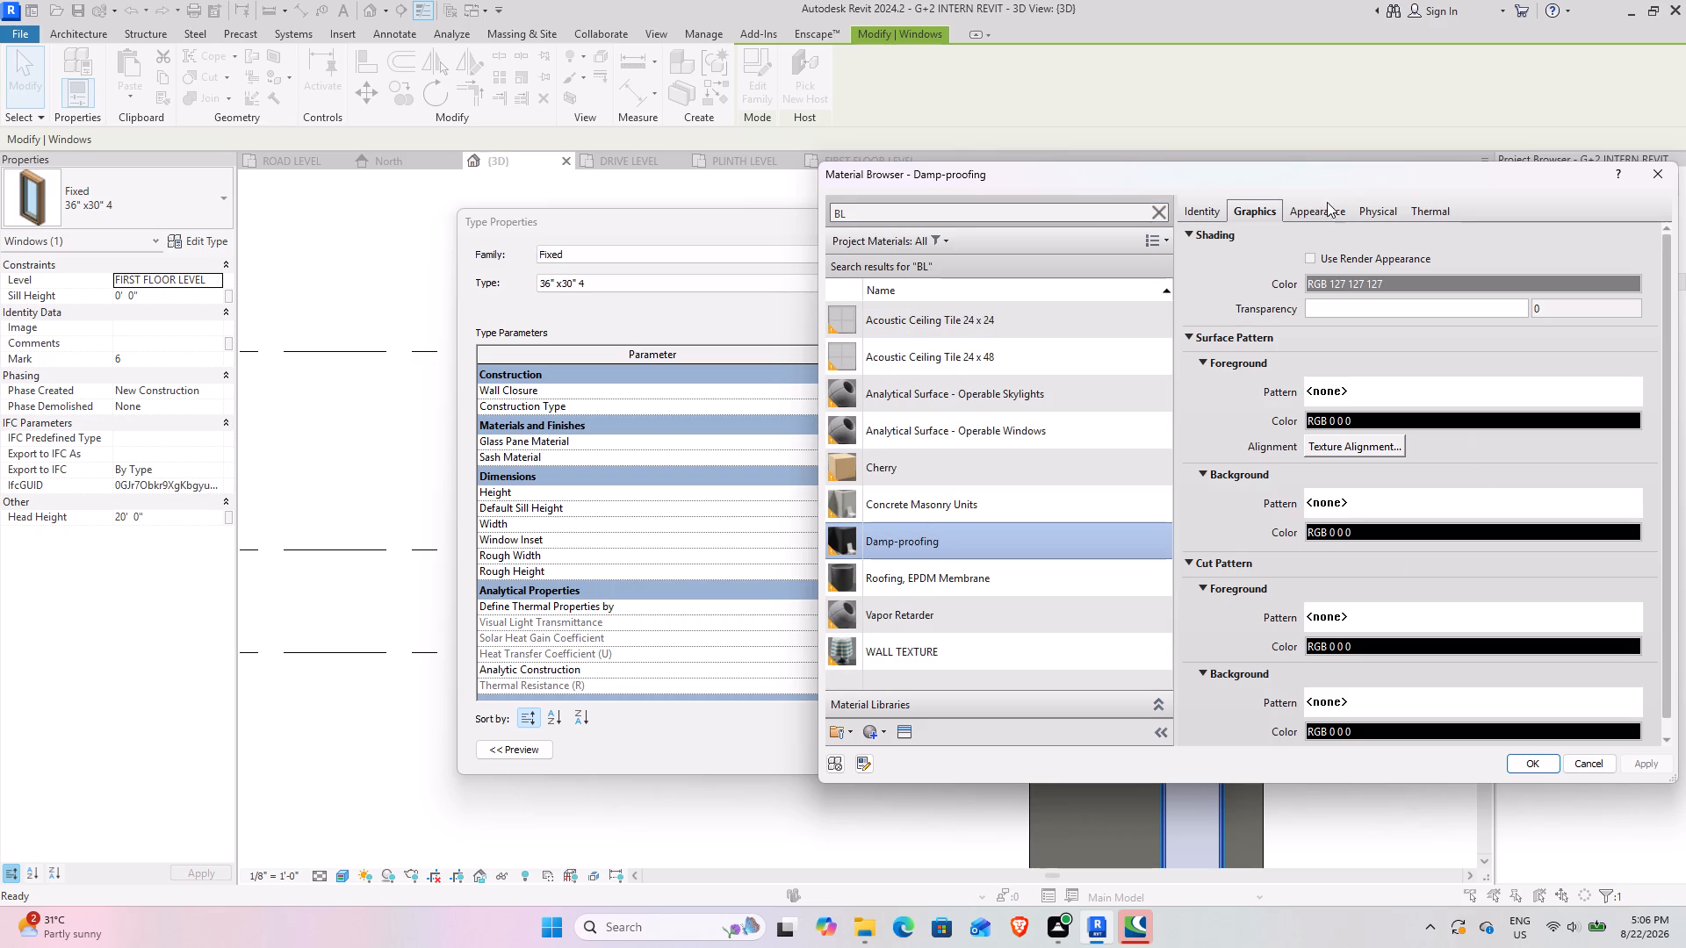
Make Damp-proofing use its render appearance for shading, and apply the material to the tall window type.
{"action": "left_click", "coordinate": [1320, 205]}
{"action": "left_click", "coordinate": [1272, 209]}
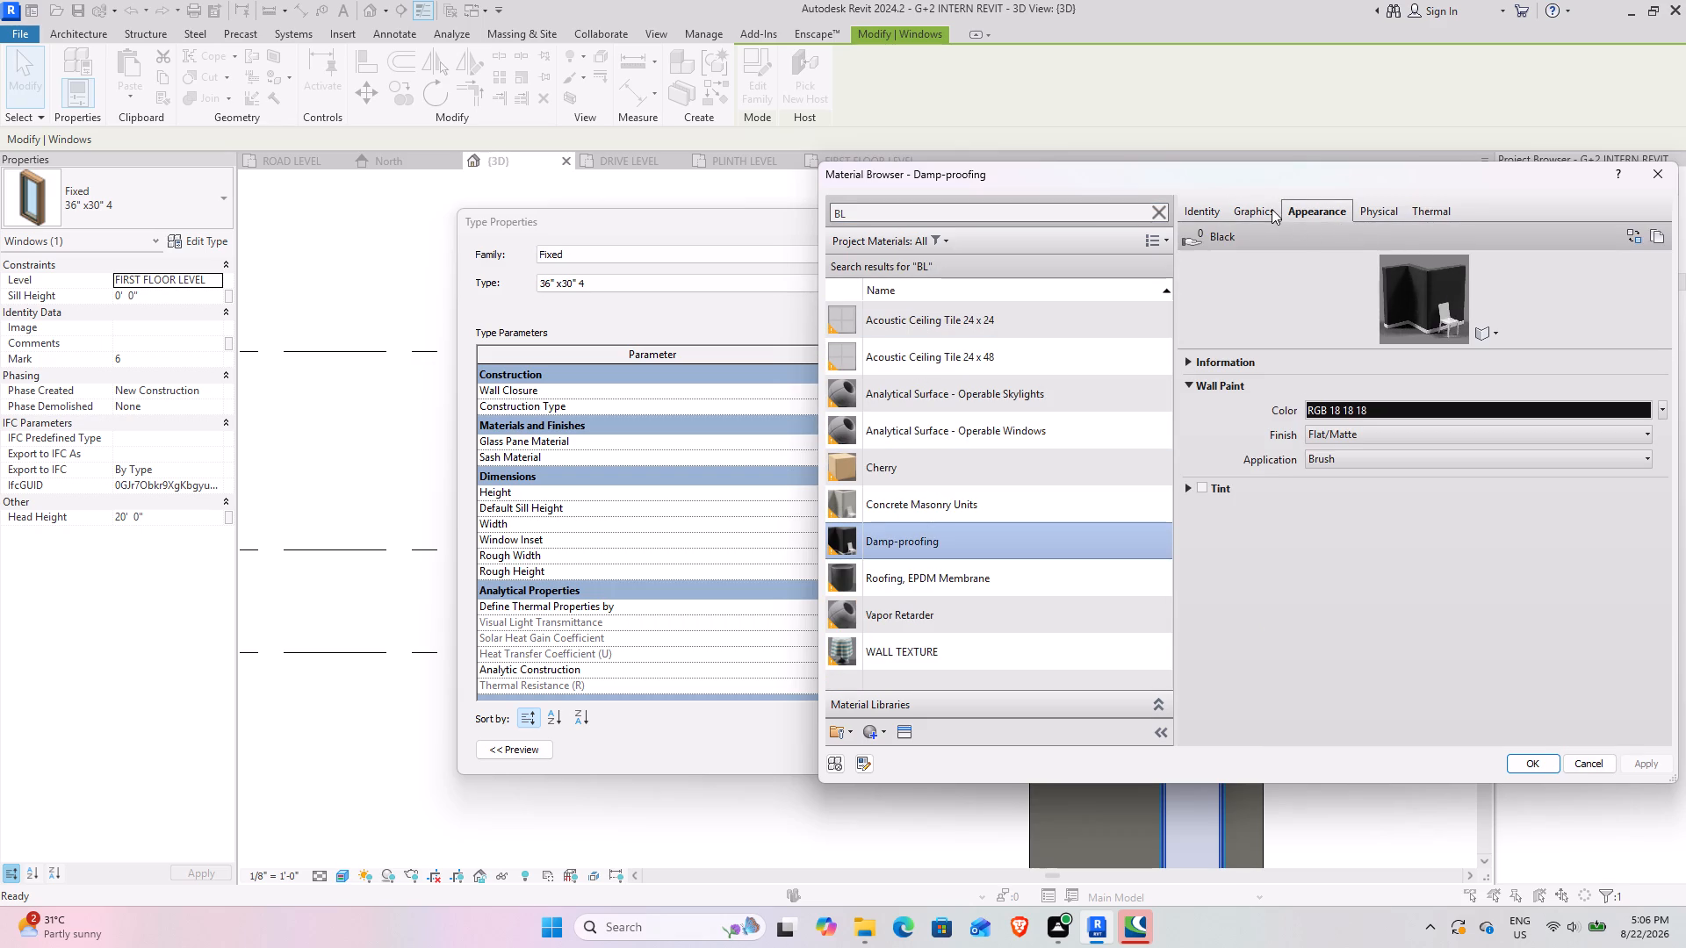
{"action": "left_click", "coordinate": [1309, 258]}
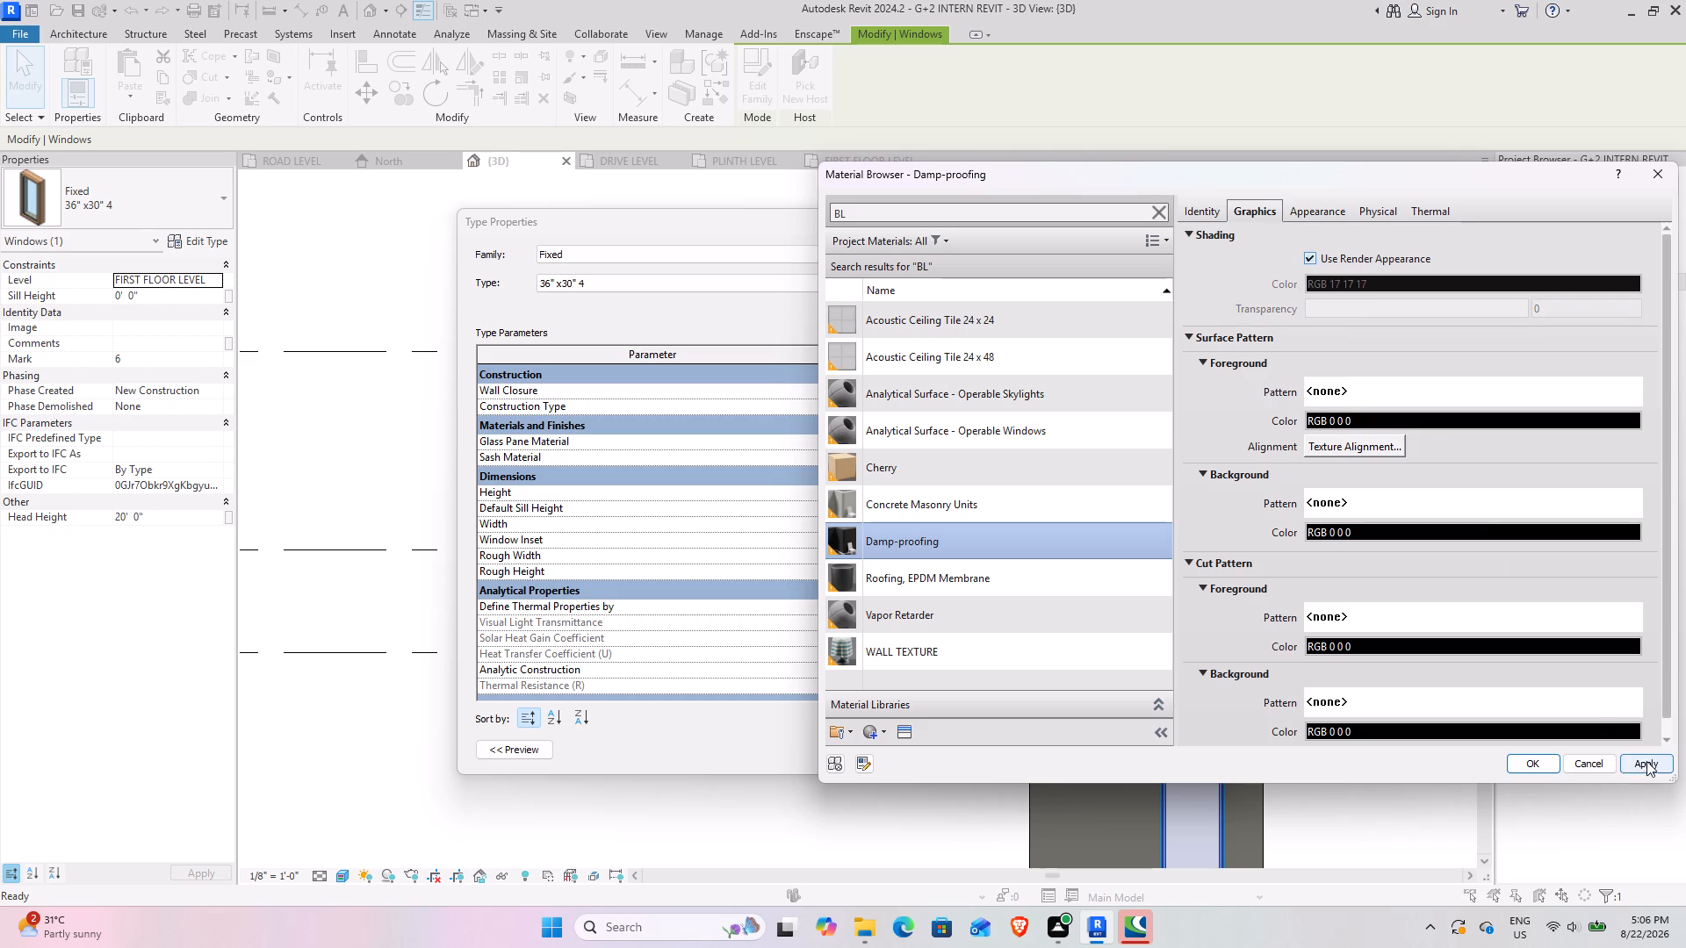
{"action": "left_click", "coordinate": [1646, 760]}
{"action": "left_click", "coordinate": [1532, 765]}
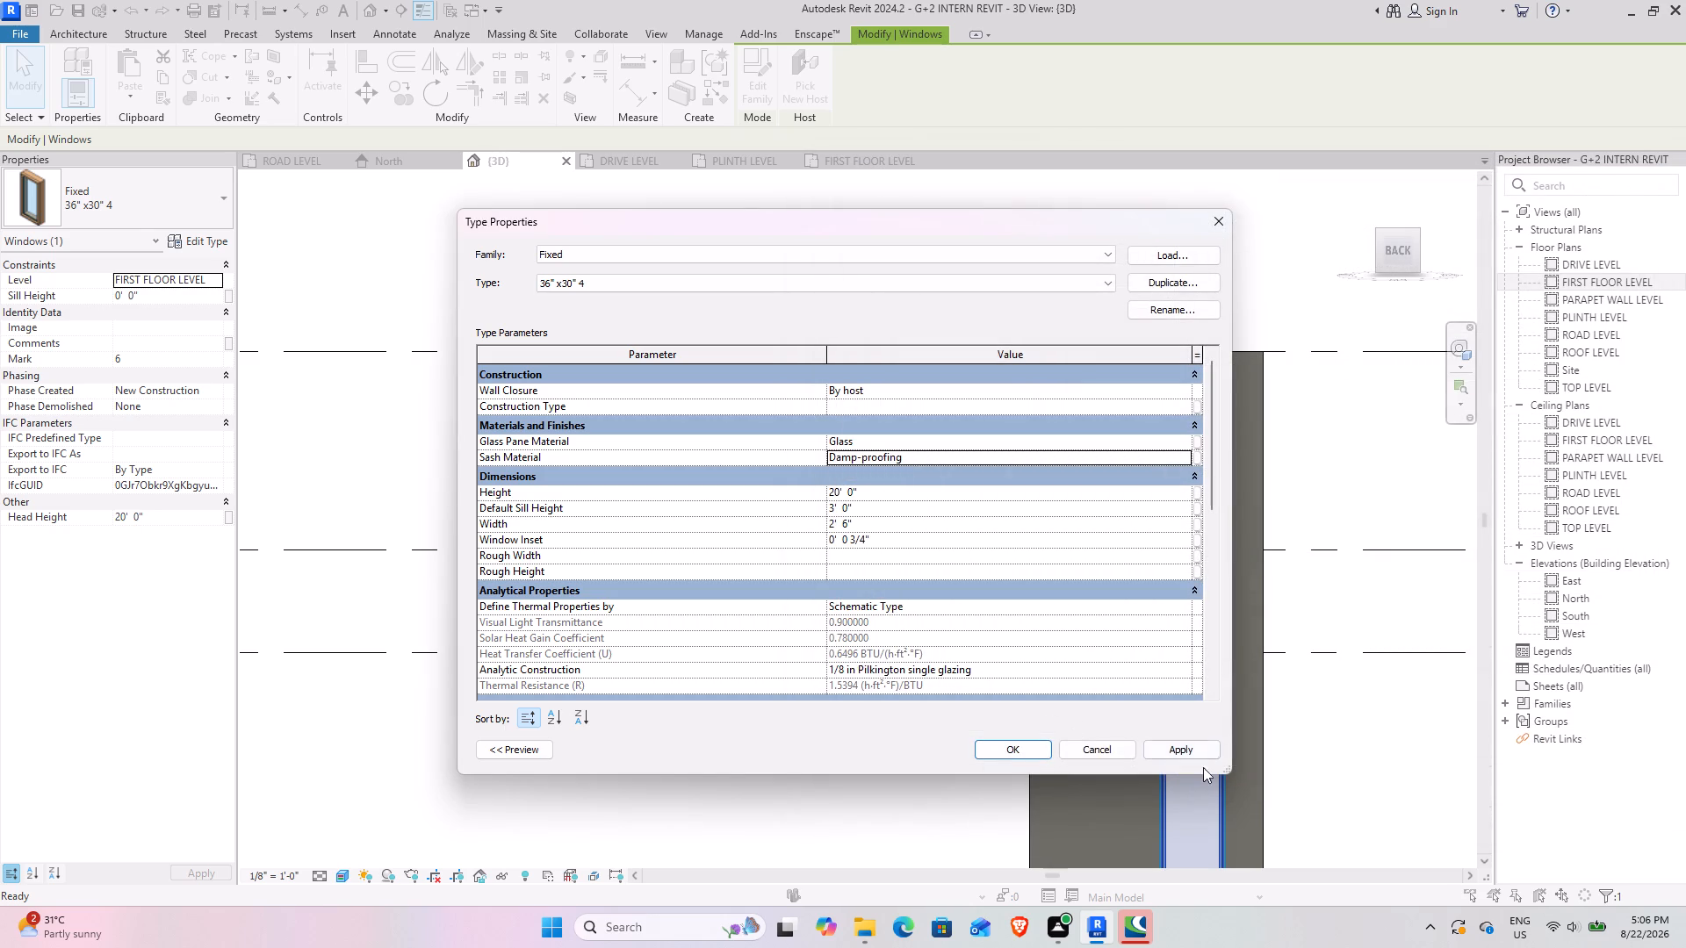
{"action": "left_click", "coordinate": [1187, 747]}
{"action": "left_click", "coordinate": [1020, 749]}
{"action": "left_click", "coordinate": [1403, 732]}
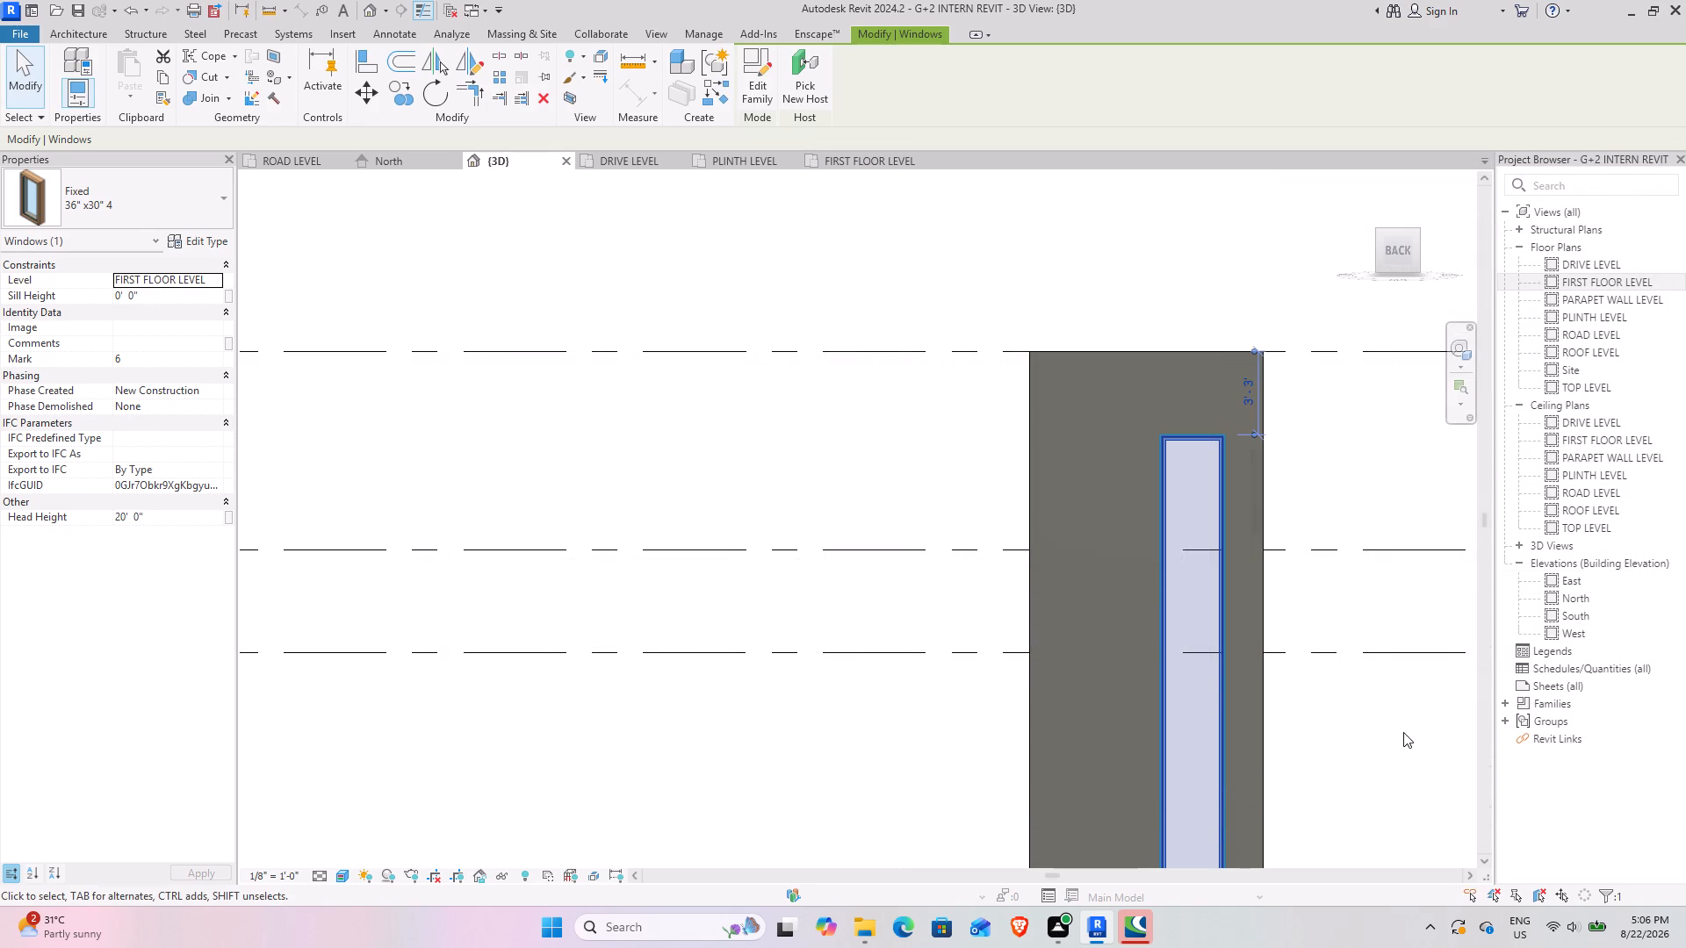
Edit the slab projection above the rear door and window in place, opening its extrusion profile for sketching.
{"action": "scroll", "coordinate": [1304, 671], "scroll_direction": "down", "scroll_amount": 5}
{"action": "middle_click_drag", "start_coordinate": [1309, 675], "coordinate": [1219, 549]}
{"action": "scroll", "coordinate": [1190, 588], "scroll_direction": "up", "scroll_amount": 4}
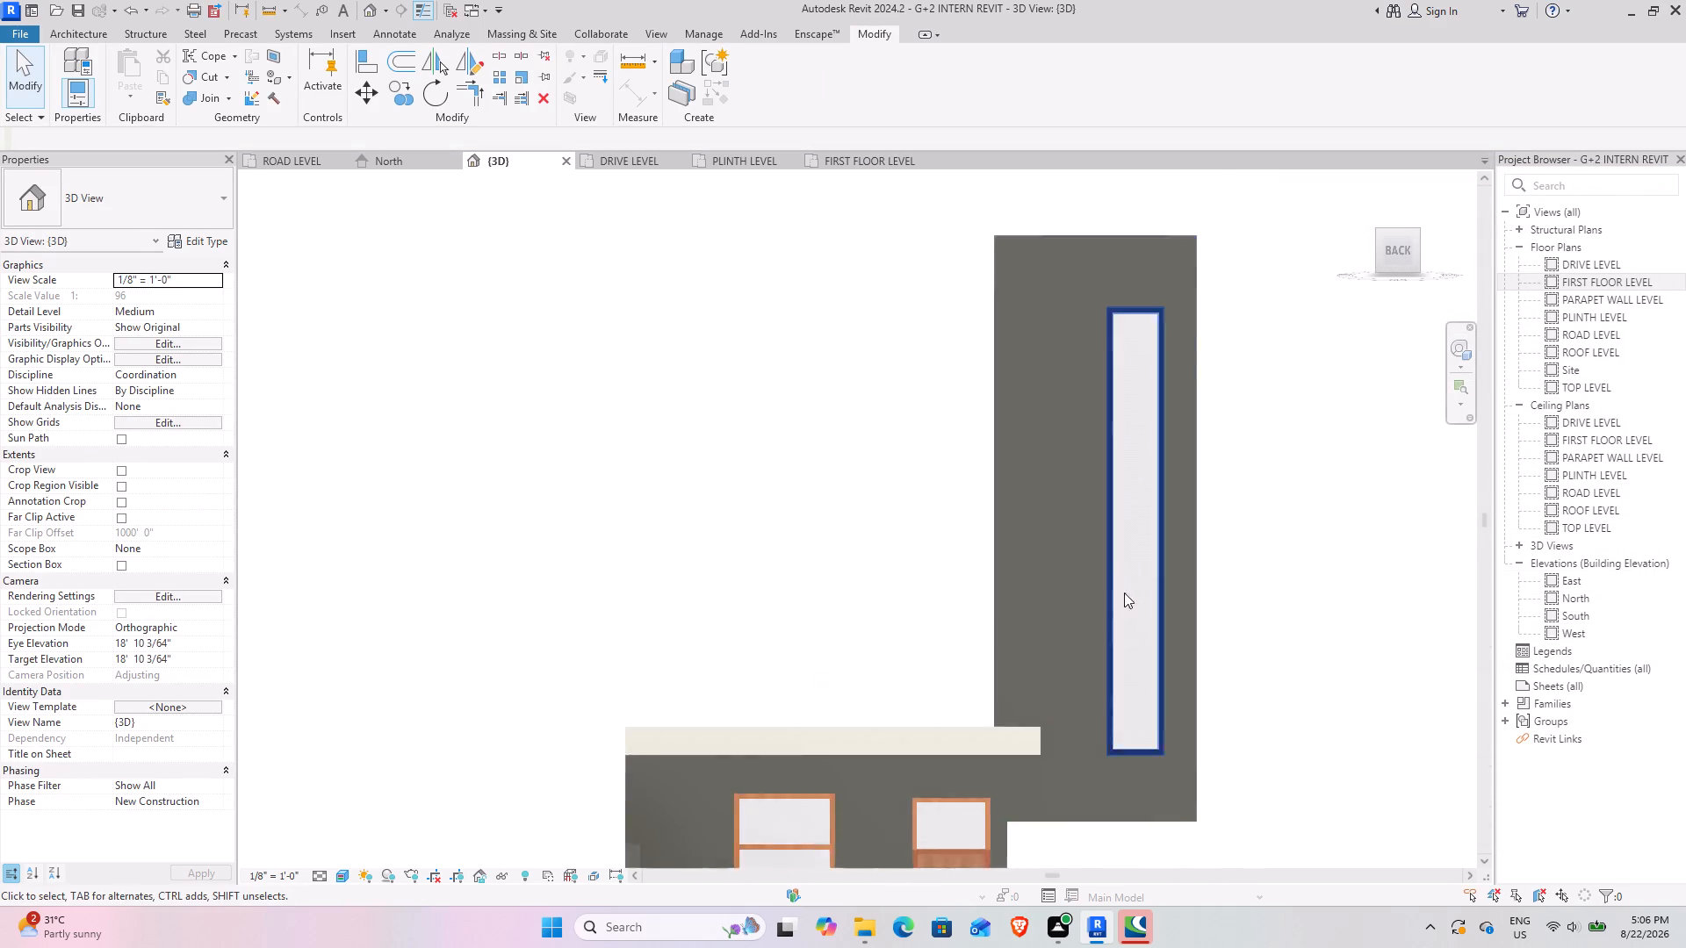
{"action": "scroll", "coordinate": [1124, 592], "scroll_direction": "up", "scroll_amount": 2}
{"action": "scroll", "coordinate": [1322, 468], "scroll_direction": "down", "scroll_amount": 4}
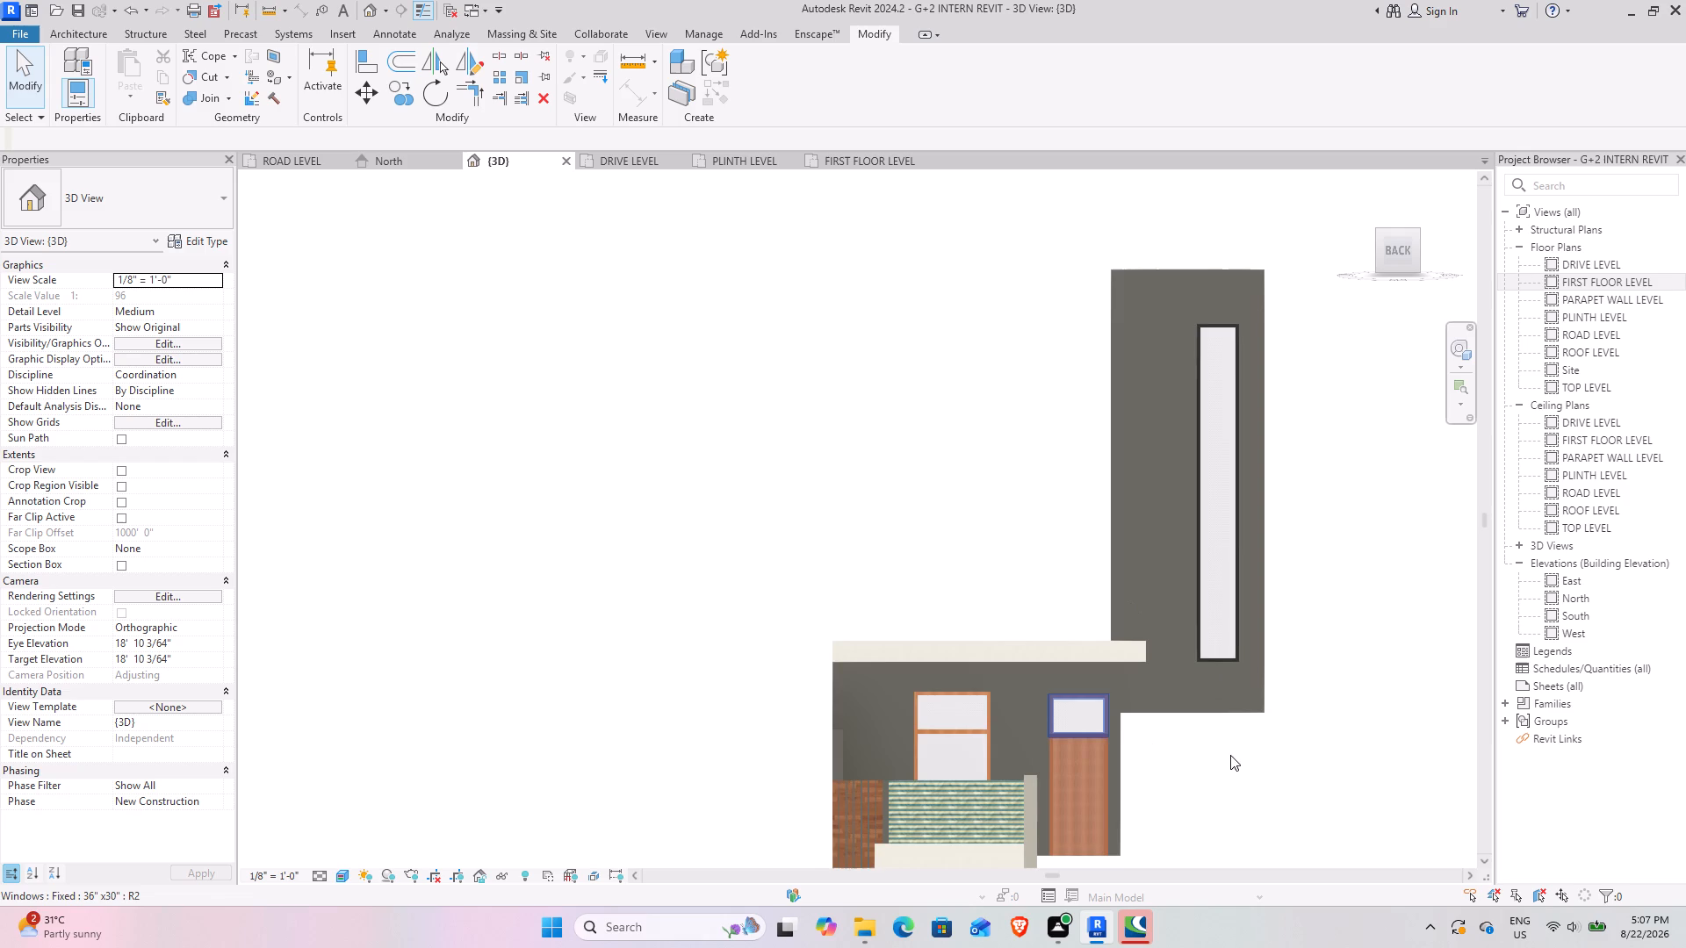
{"action": "middle_click_drag", "start_coordinate": [1206, 732], "coordinate": [1091, 692]}
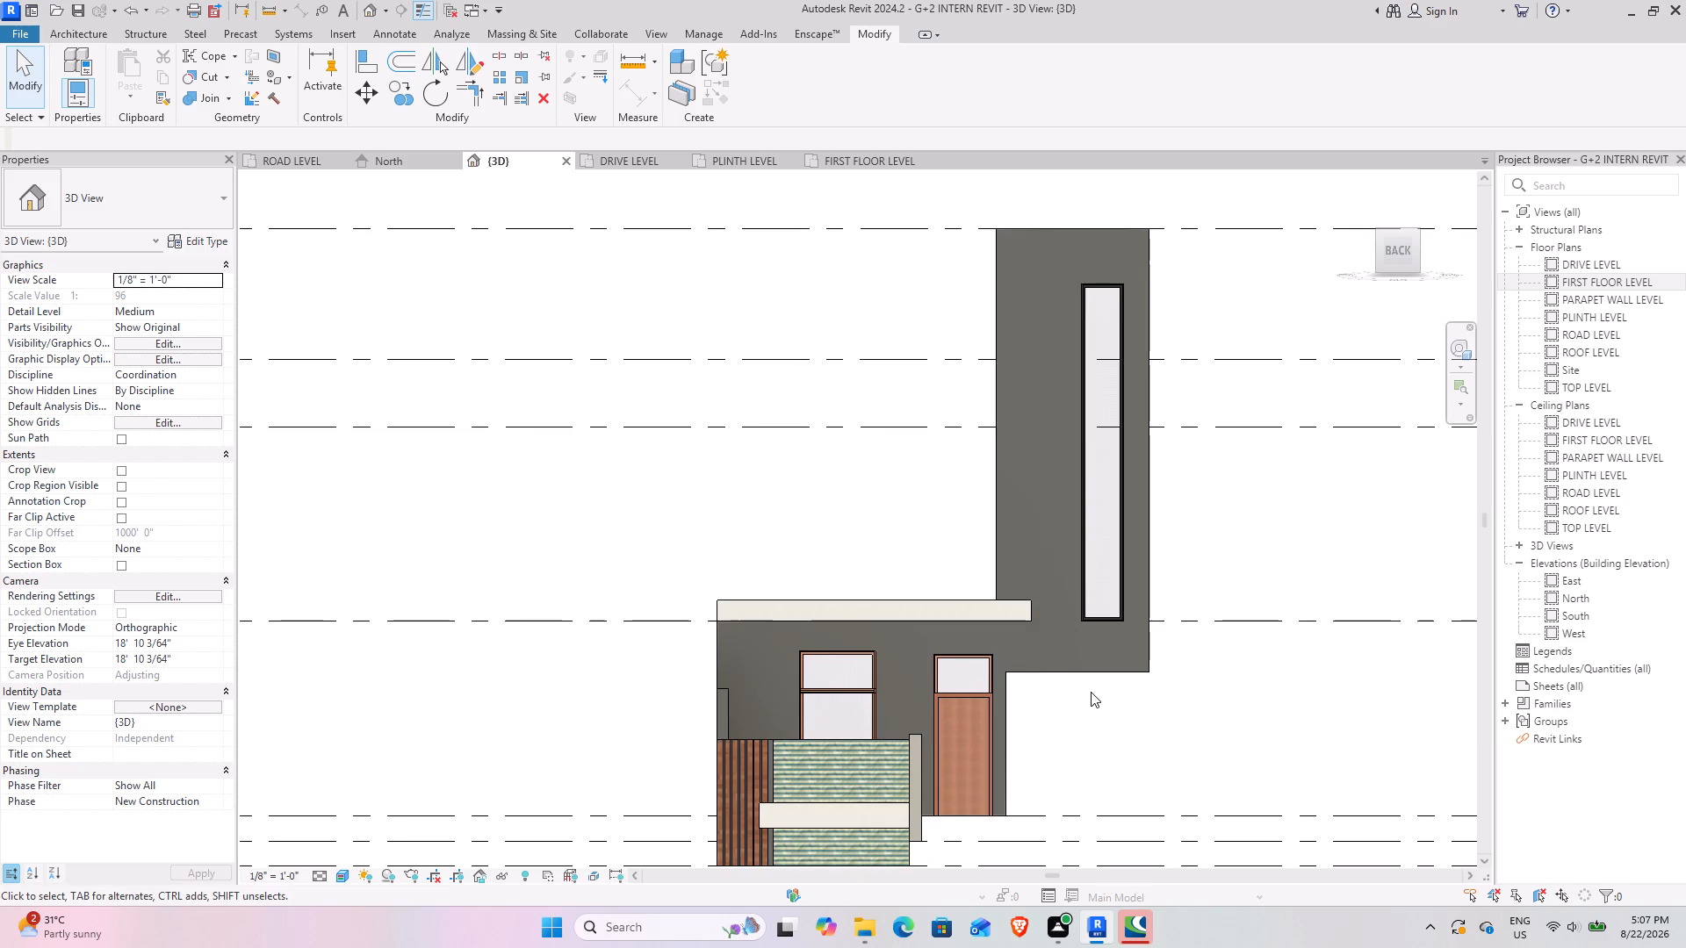
{"action": "left_click", "coordinate": [998, 604]}
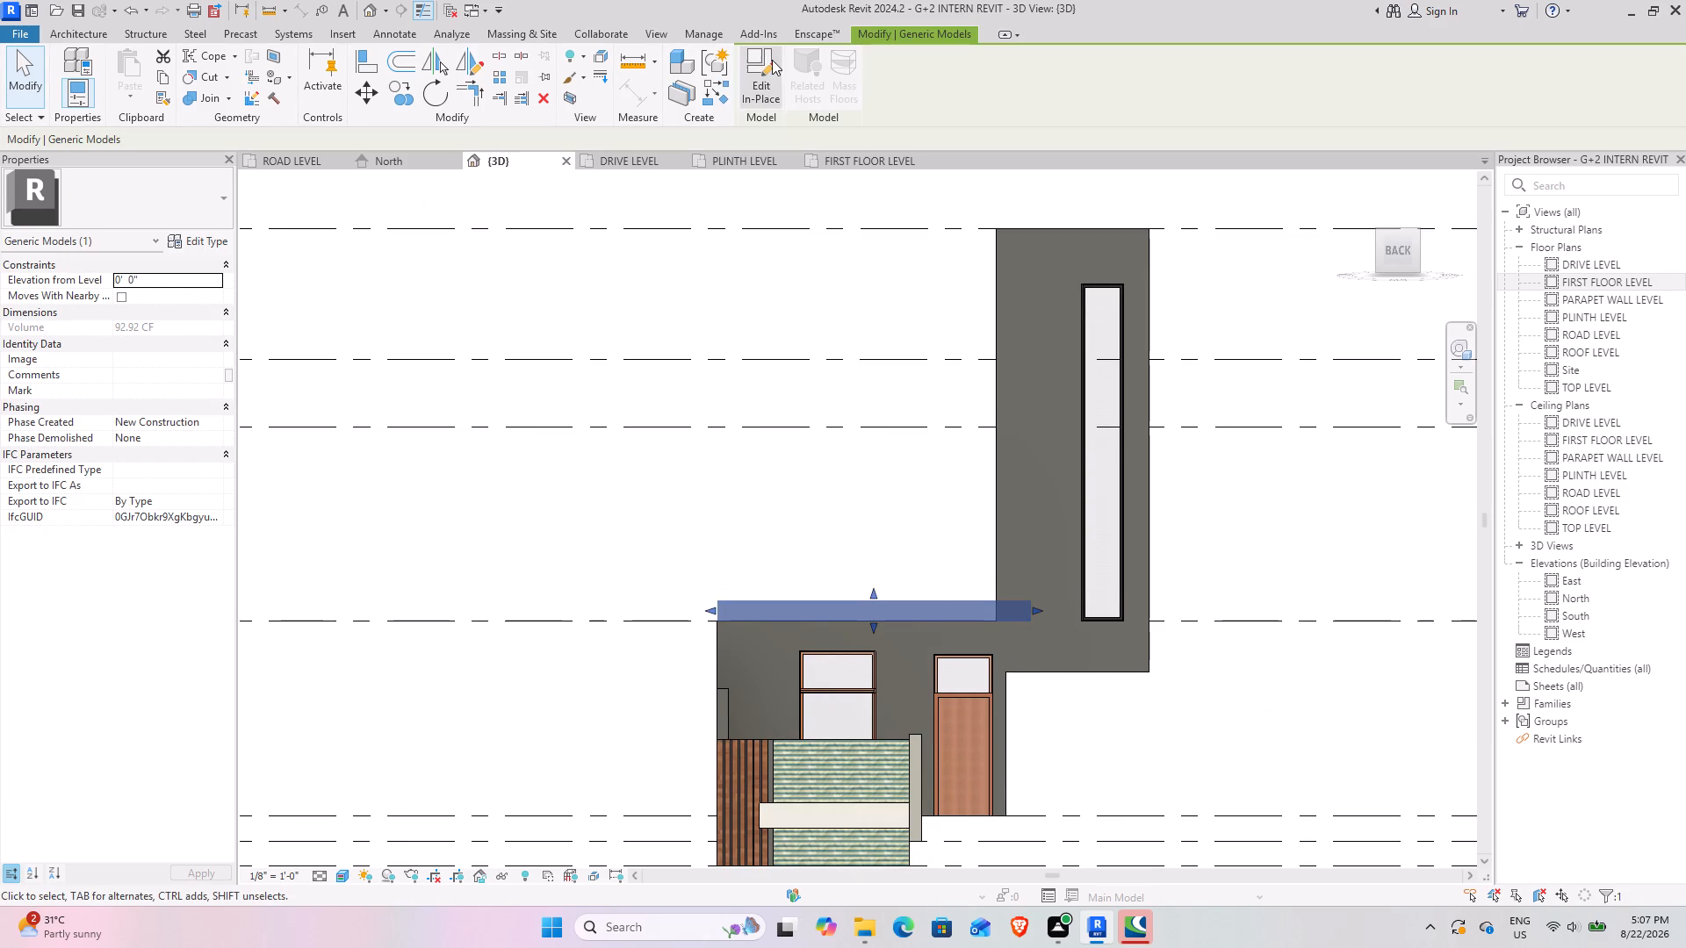
{"action": "left_click", "coordinate": [764, 60]}
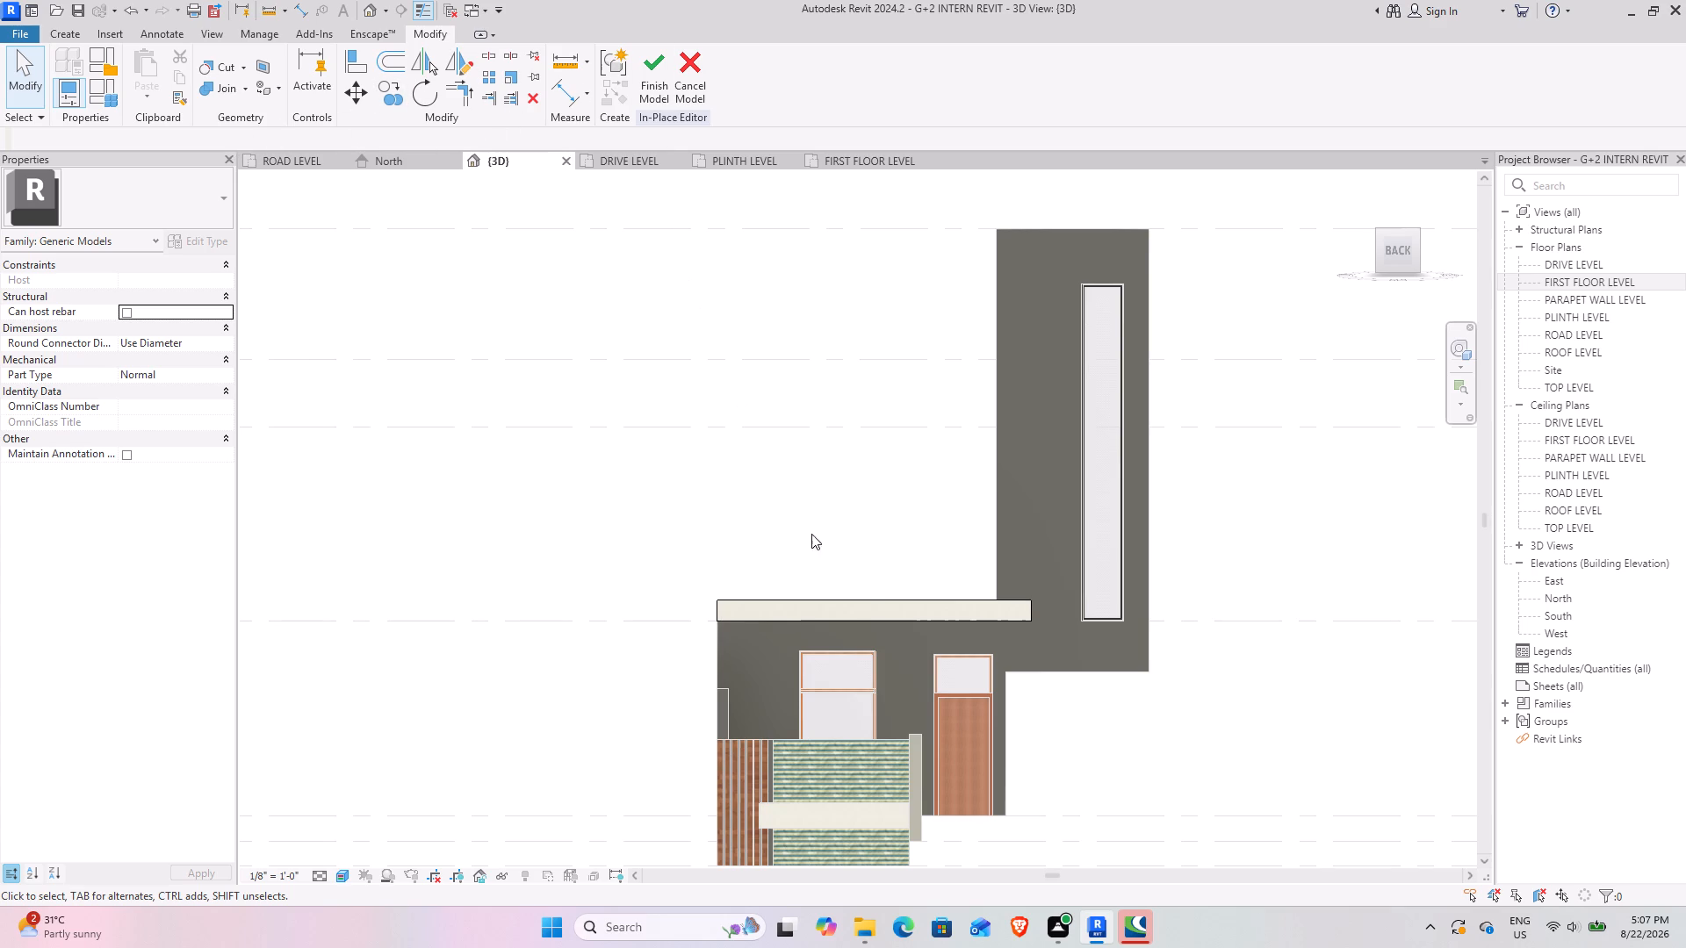
{"action": "left_click", "coordinate": [867, 595]}
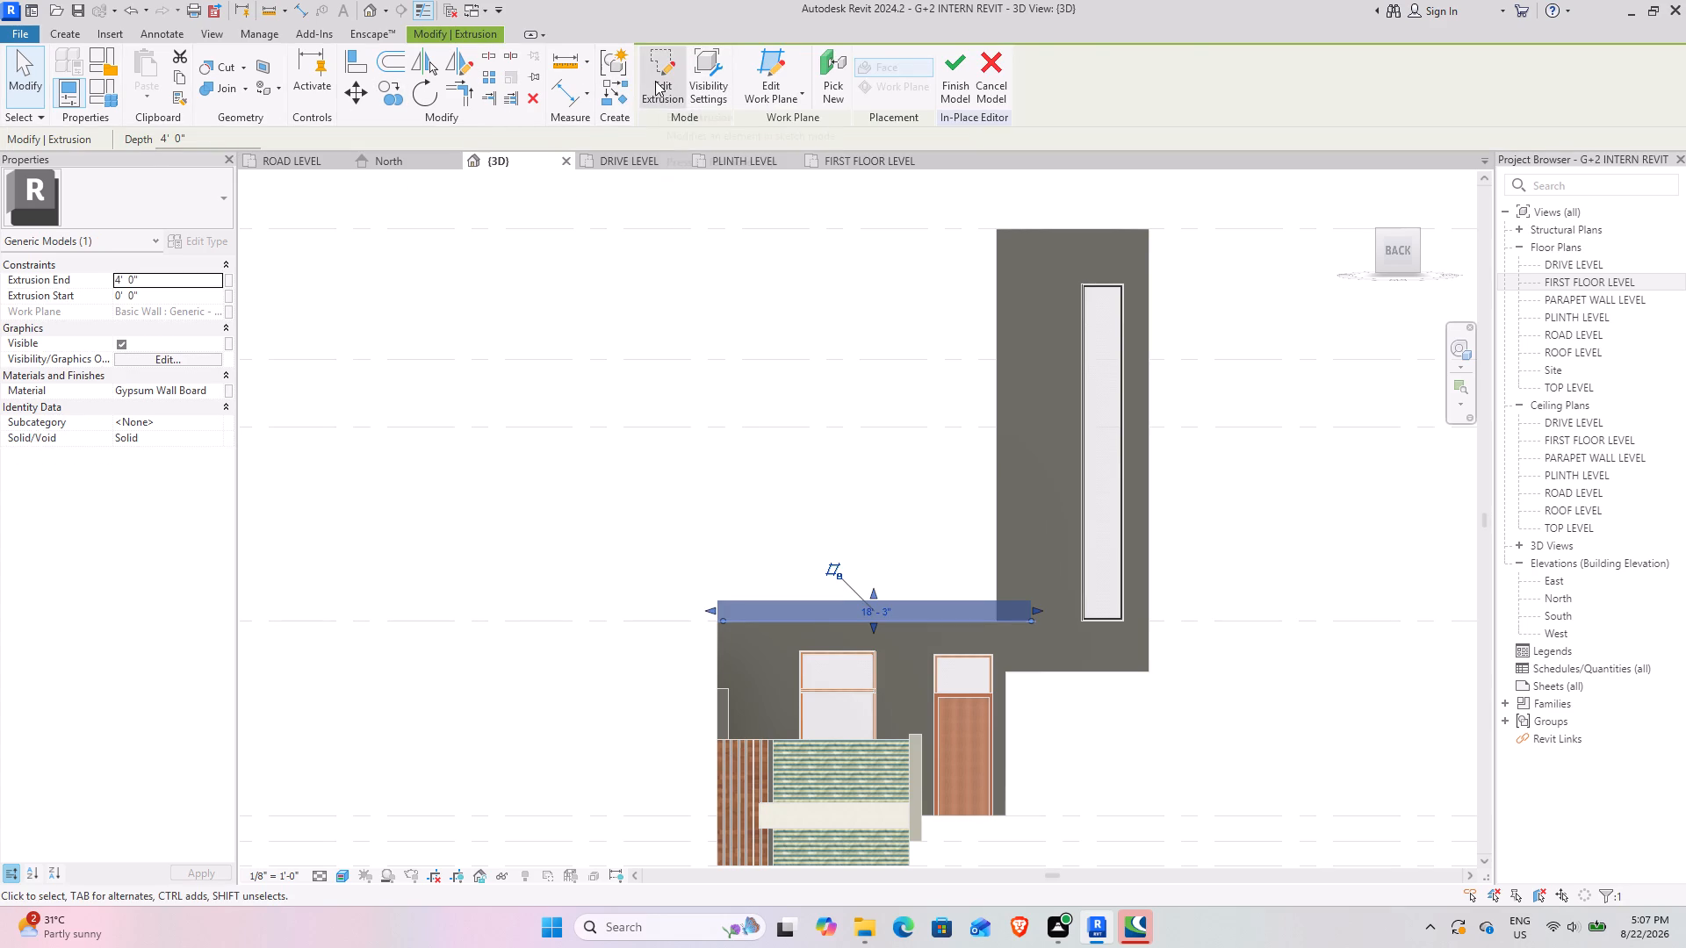
{"action": "left_click", "coordinate": [655, 81]}
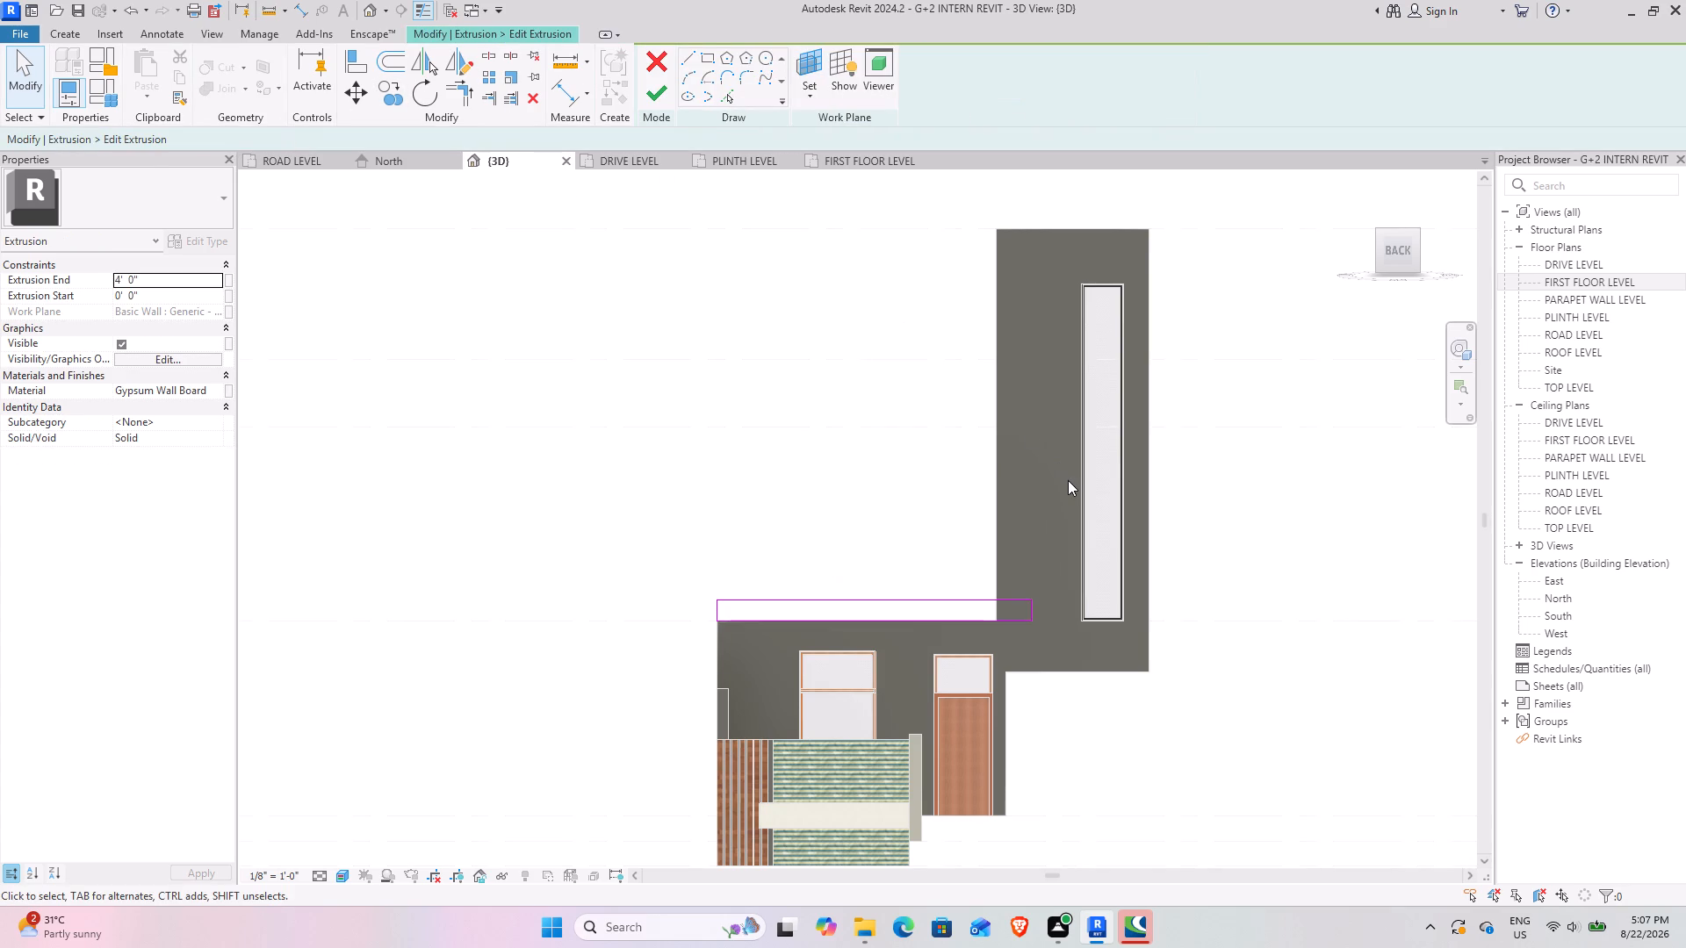
Sketch a 9" wide upright from the slab profile's top edge at its outer end, 14'3" up to PARAPET WALL LEVEL.
{"action": "scroll", "coordinate": [1032, 545], "scroll_direction": "up", "scroll_amount": 4}
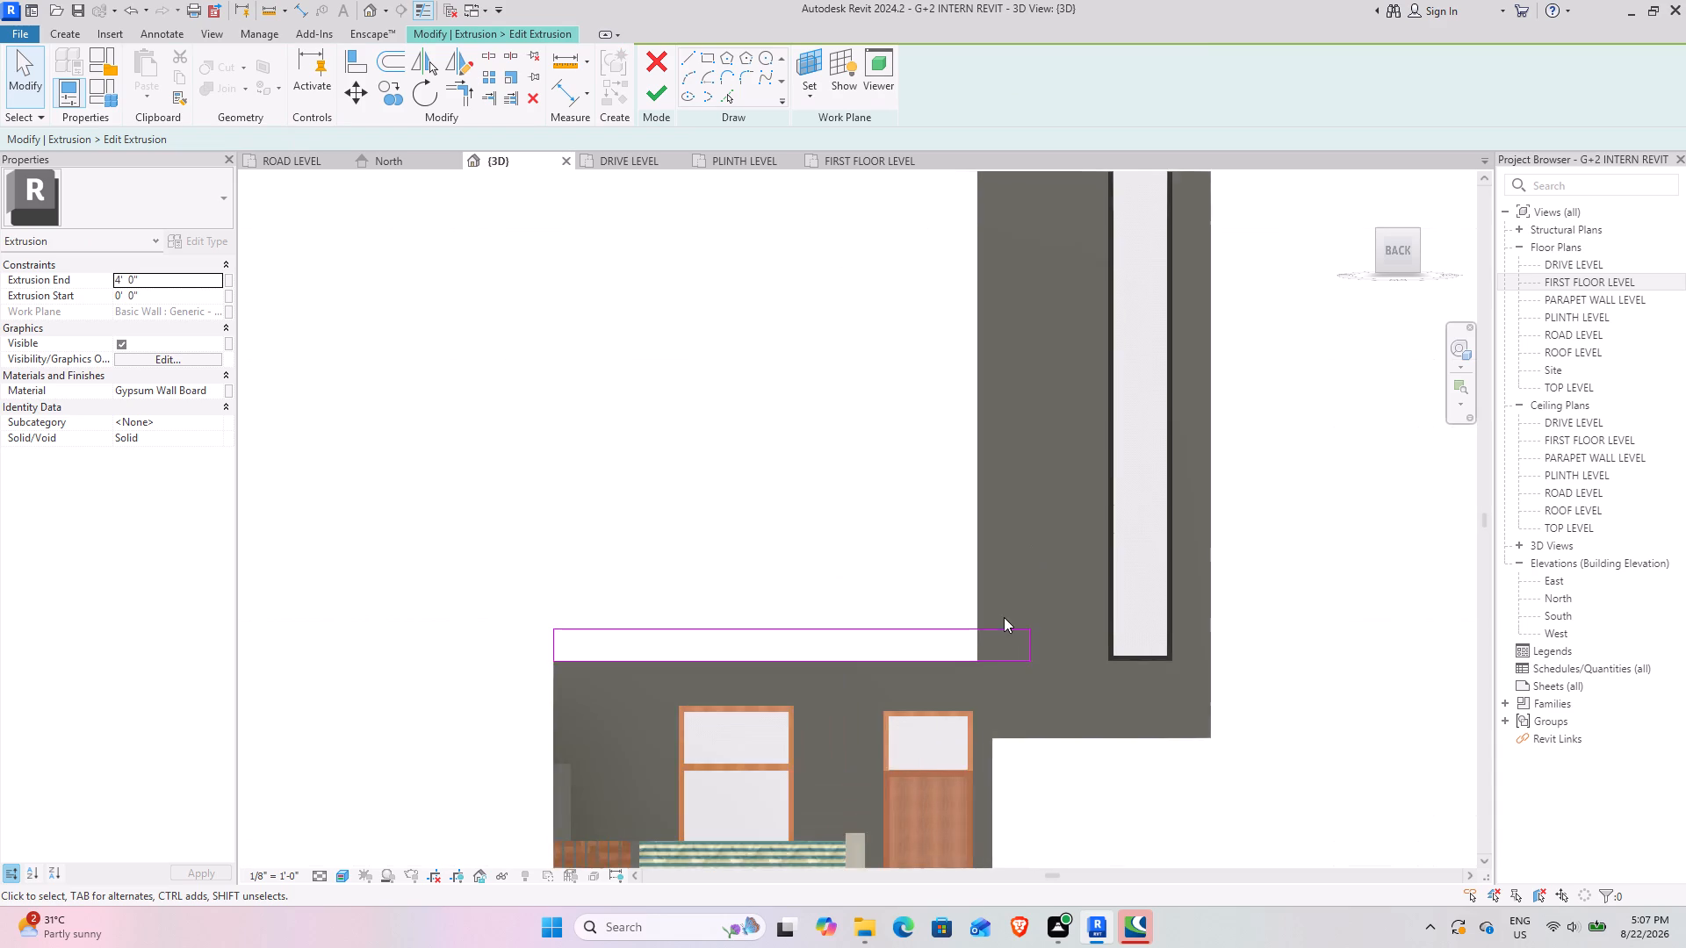
{"action": "scroll", "coordinate": [1004, 617], "scroll_direction": "up", "scroll_amount": 2}
{"action": "left_click", "coordinate": [691, 59]}
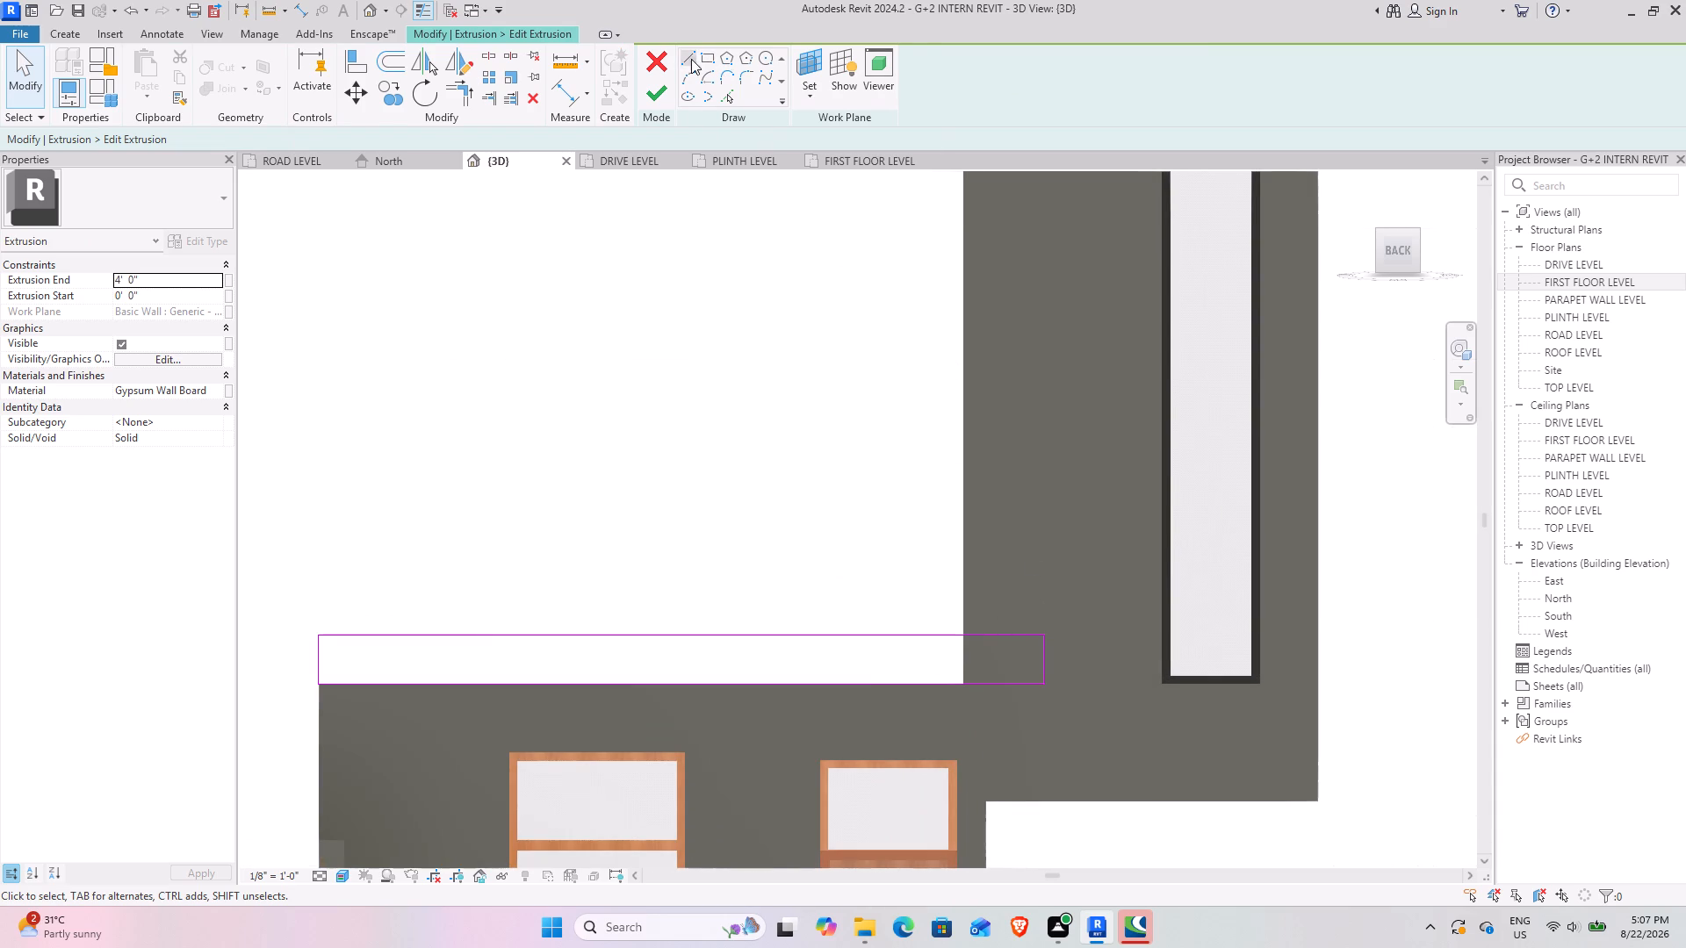
{"action": "left_click", "coordinate": [1046, 637]}
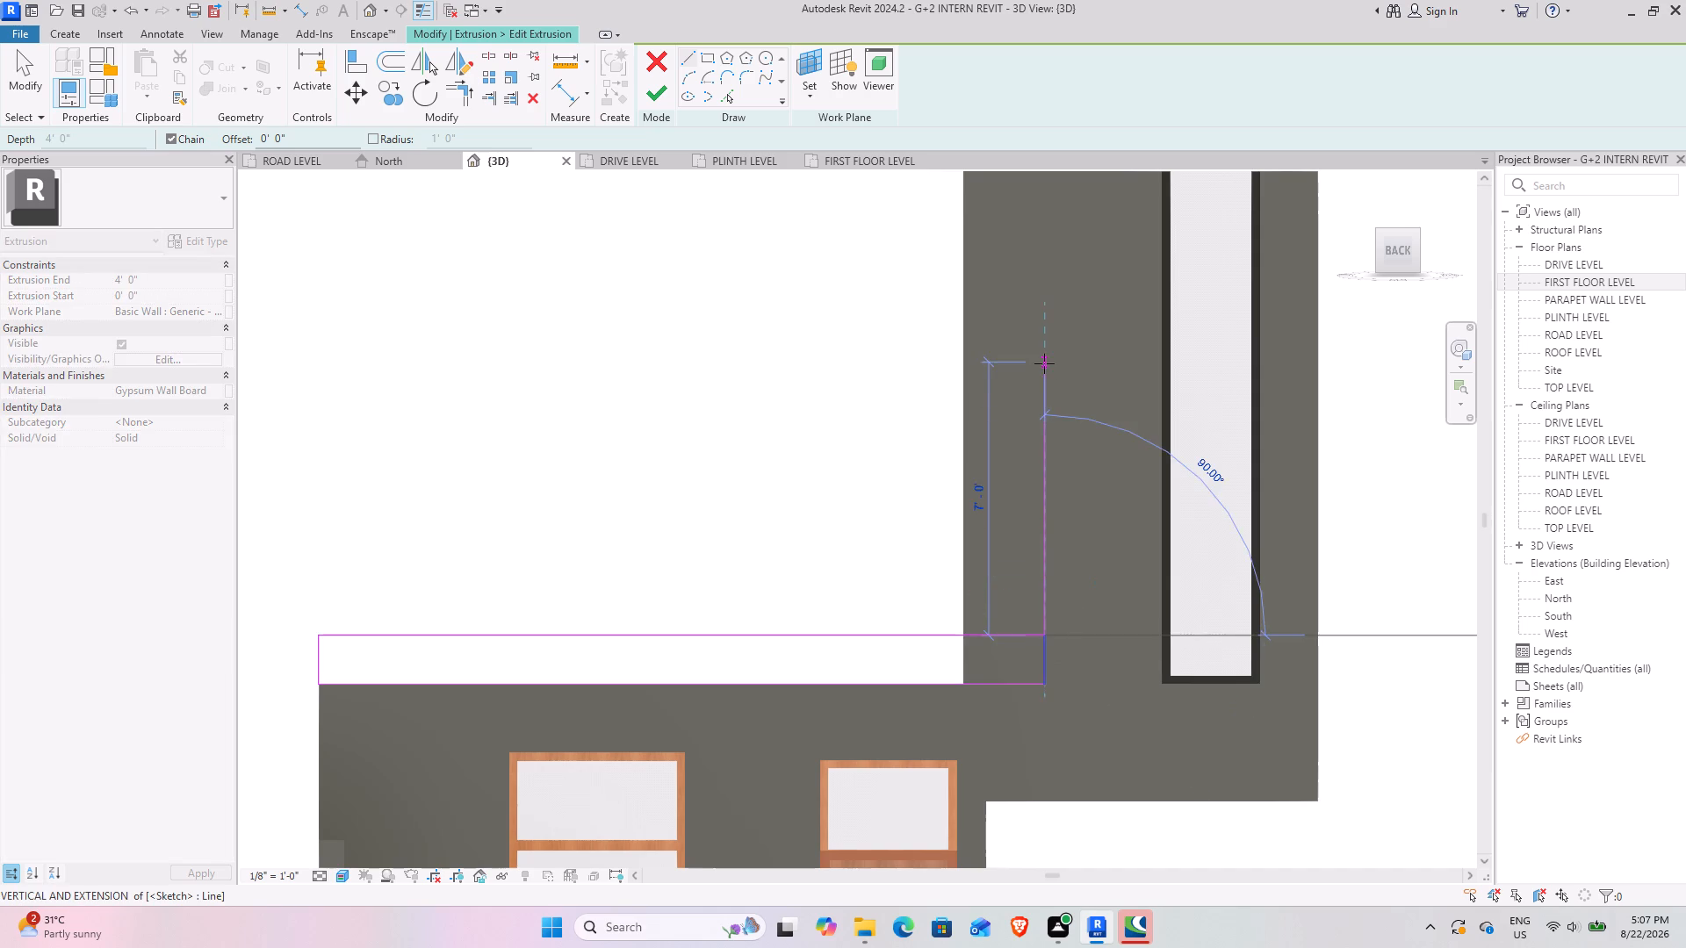
{"action": "scroll", "coordinate": [1044, 363], "scroll_direction": "down", "scroll_amount": 3}
{"action": "middle_click_drag", "start_coordinate": [1044, 363], "coordinate": [1048, 463]}
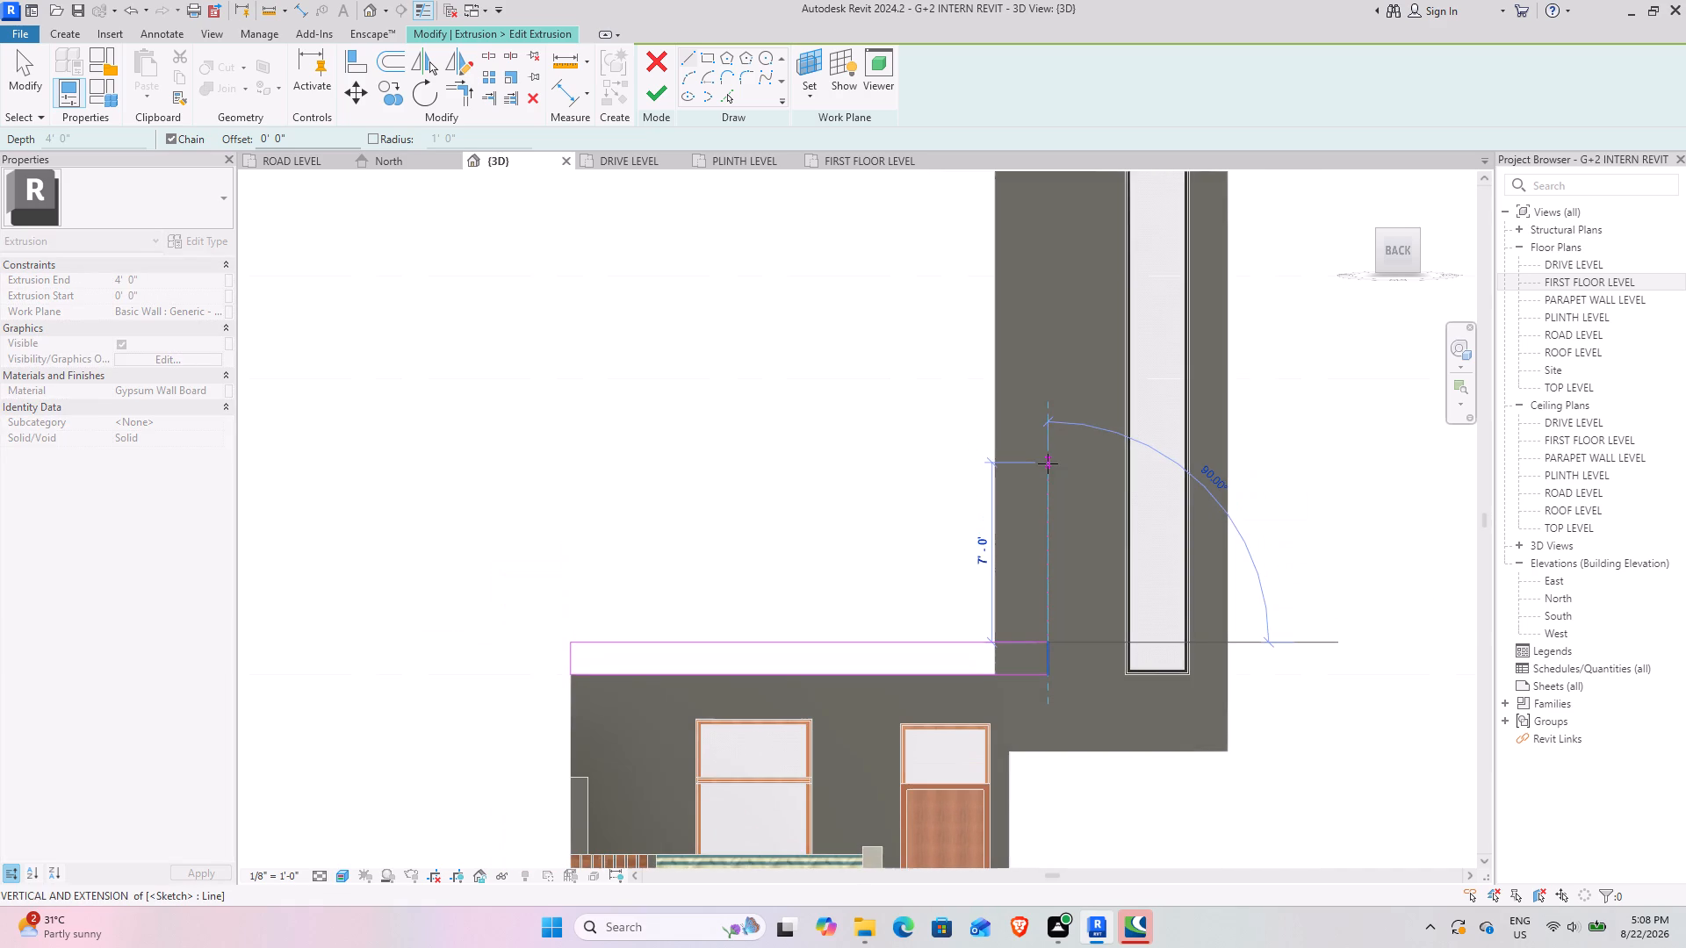
{"action": "middle_click_drag", "start_coordinate": [1056, 336], "coordinate": [1055, 557]}
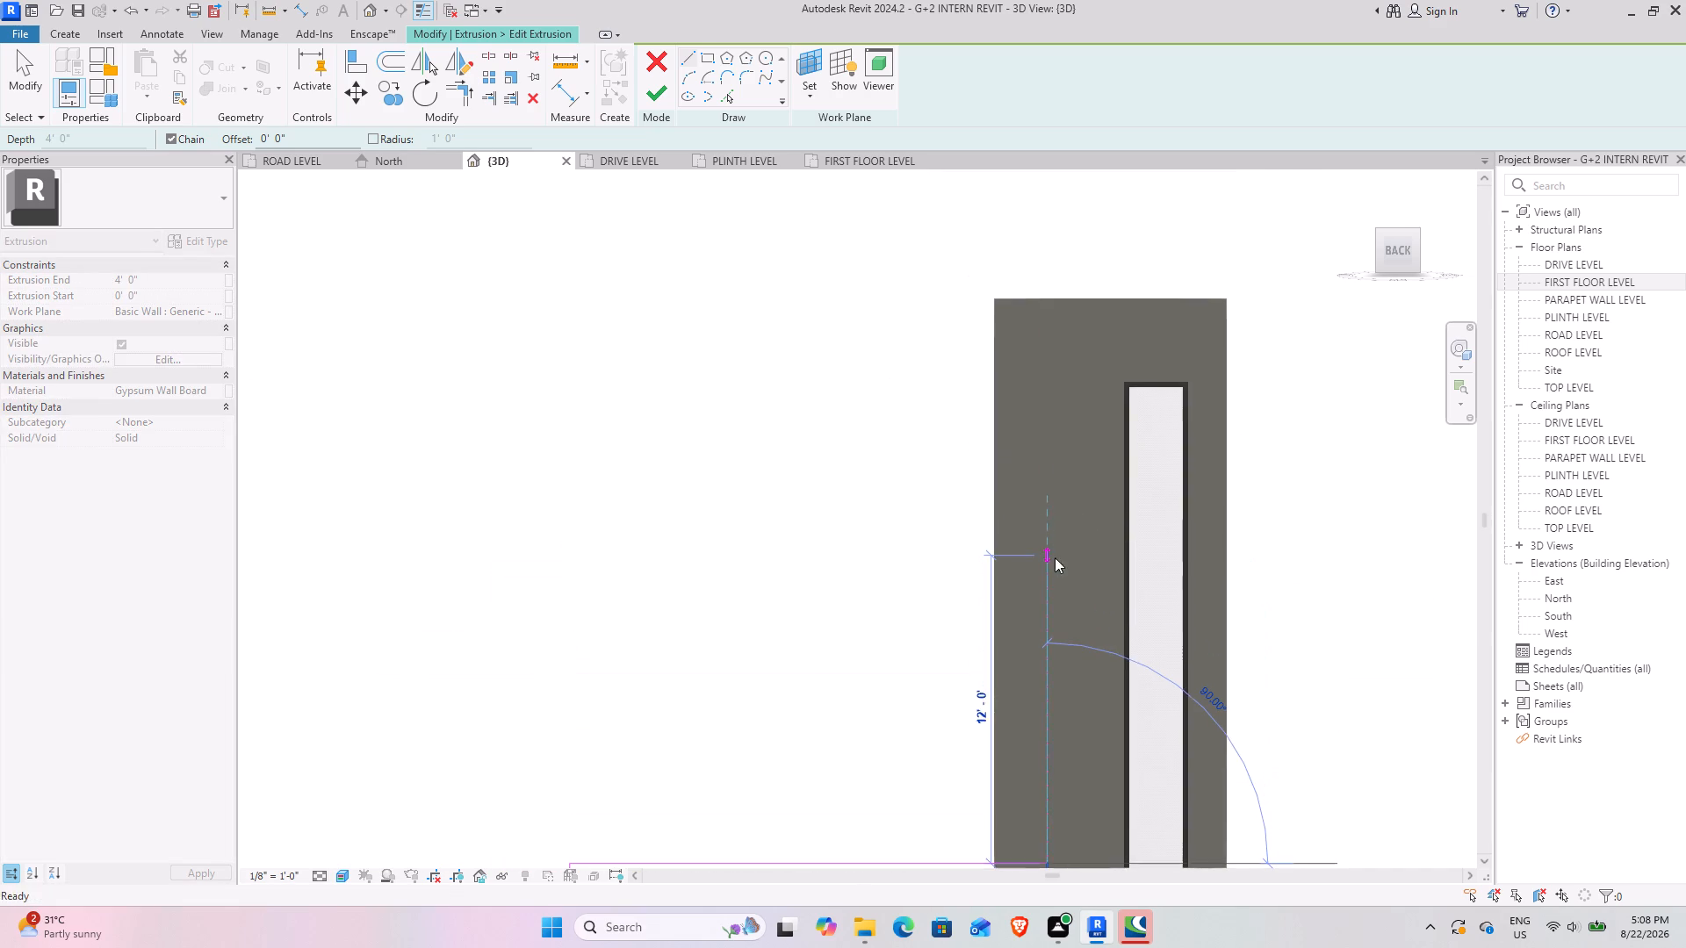
{"action": "left_click", "coordinate": [1056, 495]}
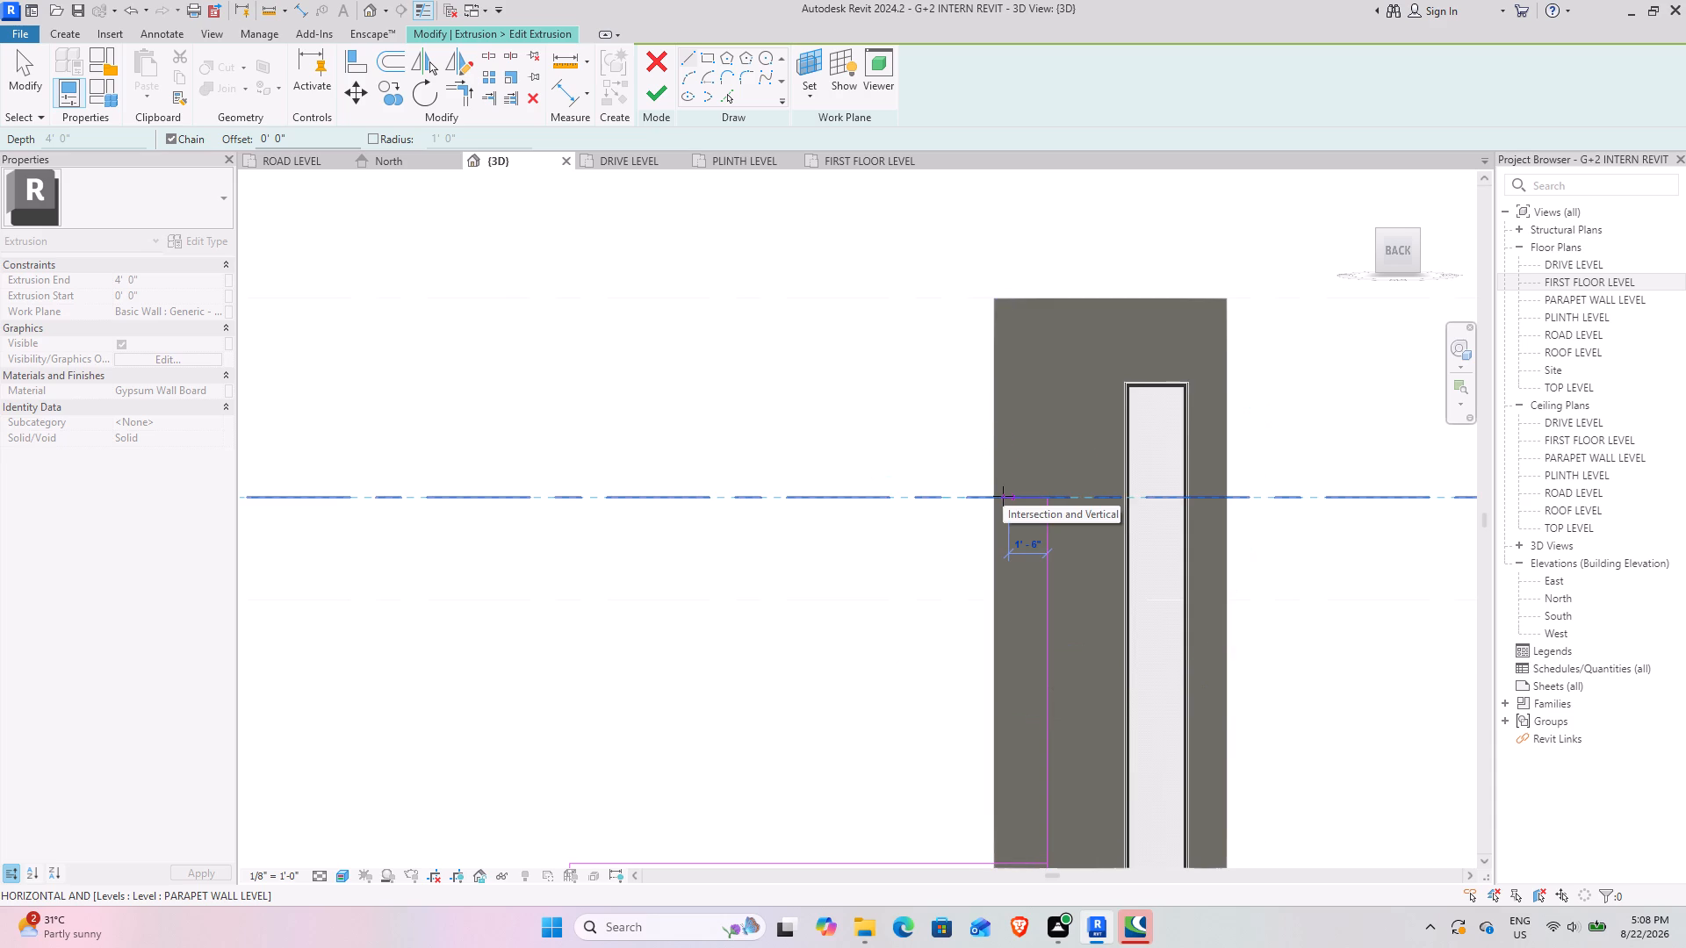
{"action": "type", "text": "9\""}
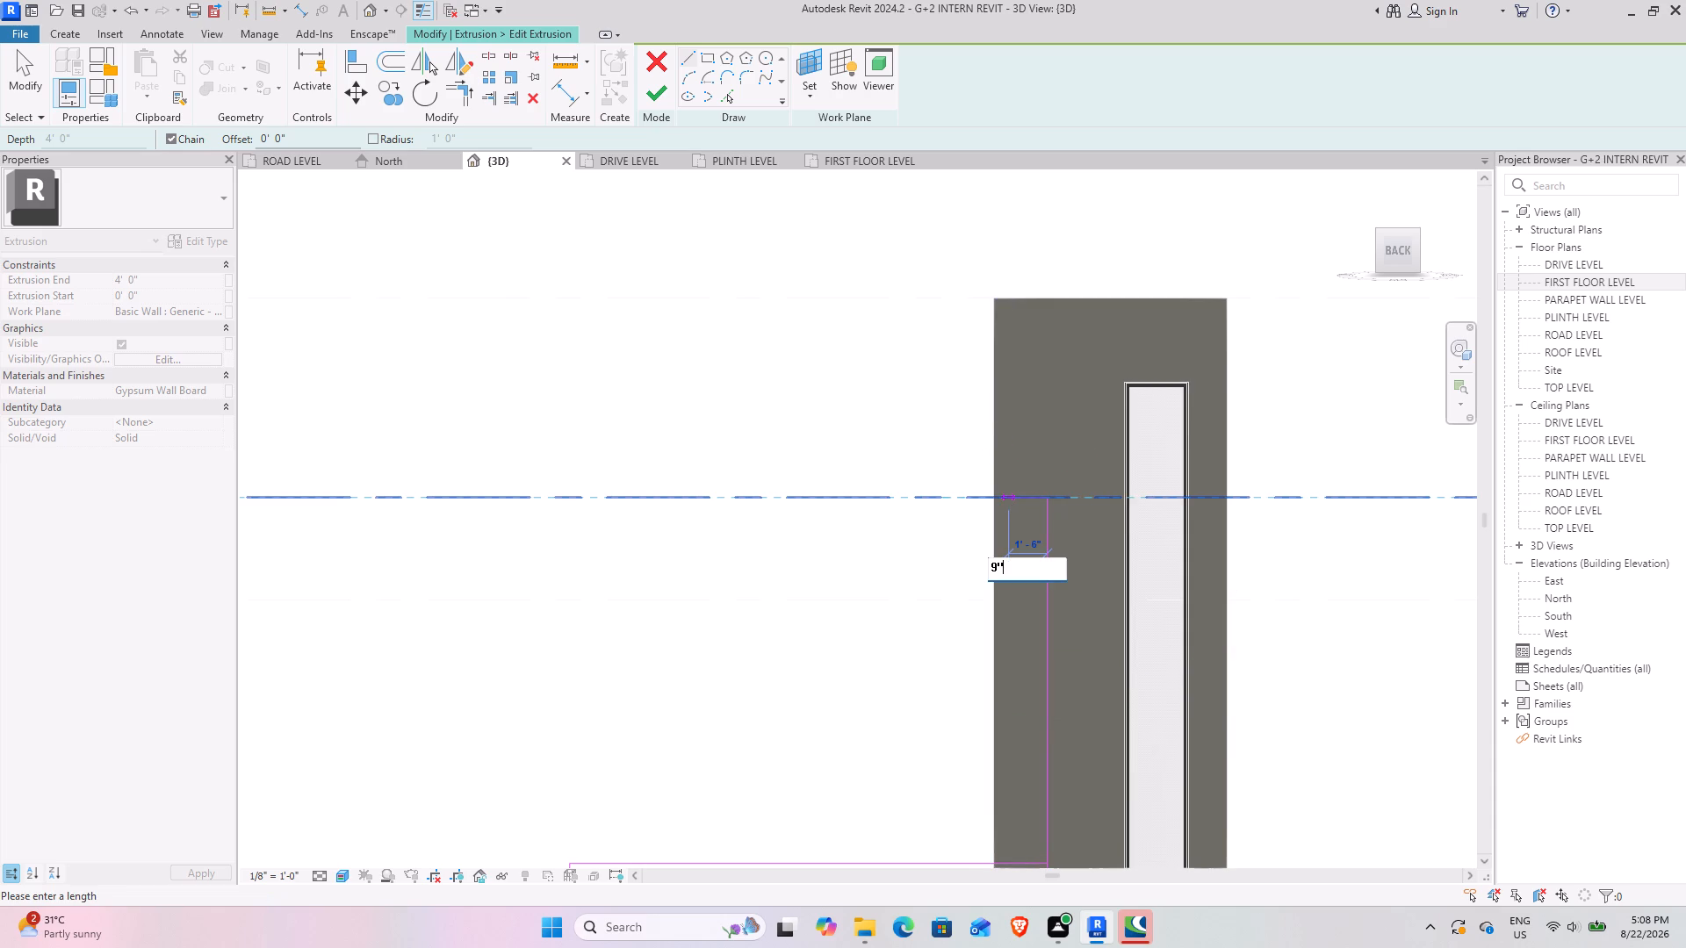
{"action": "key", "text": "Return"}
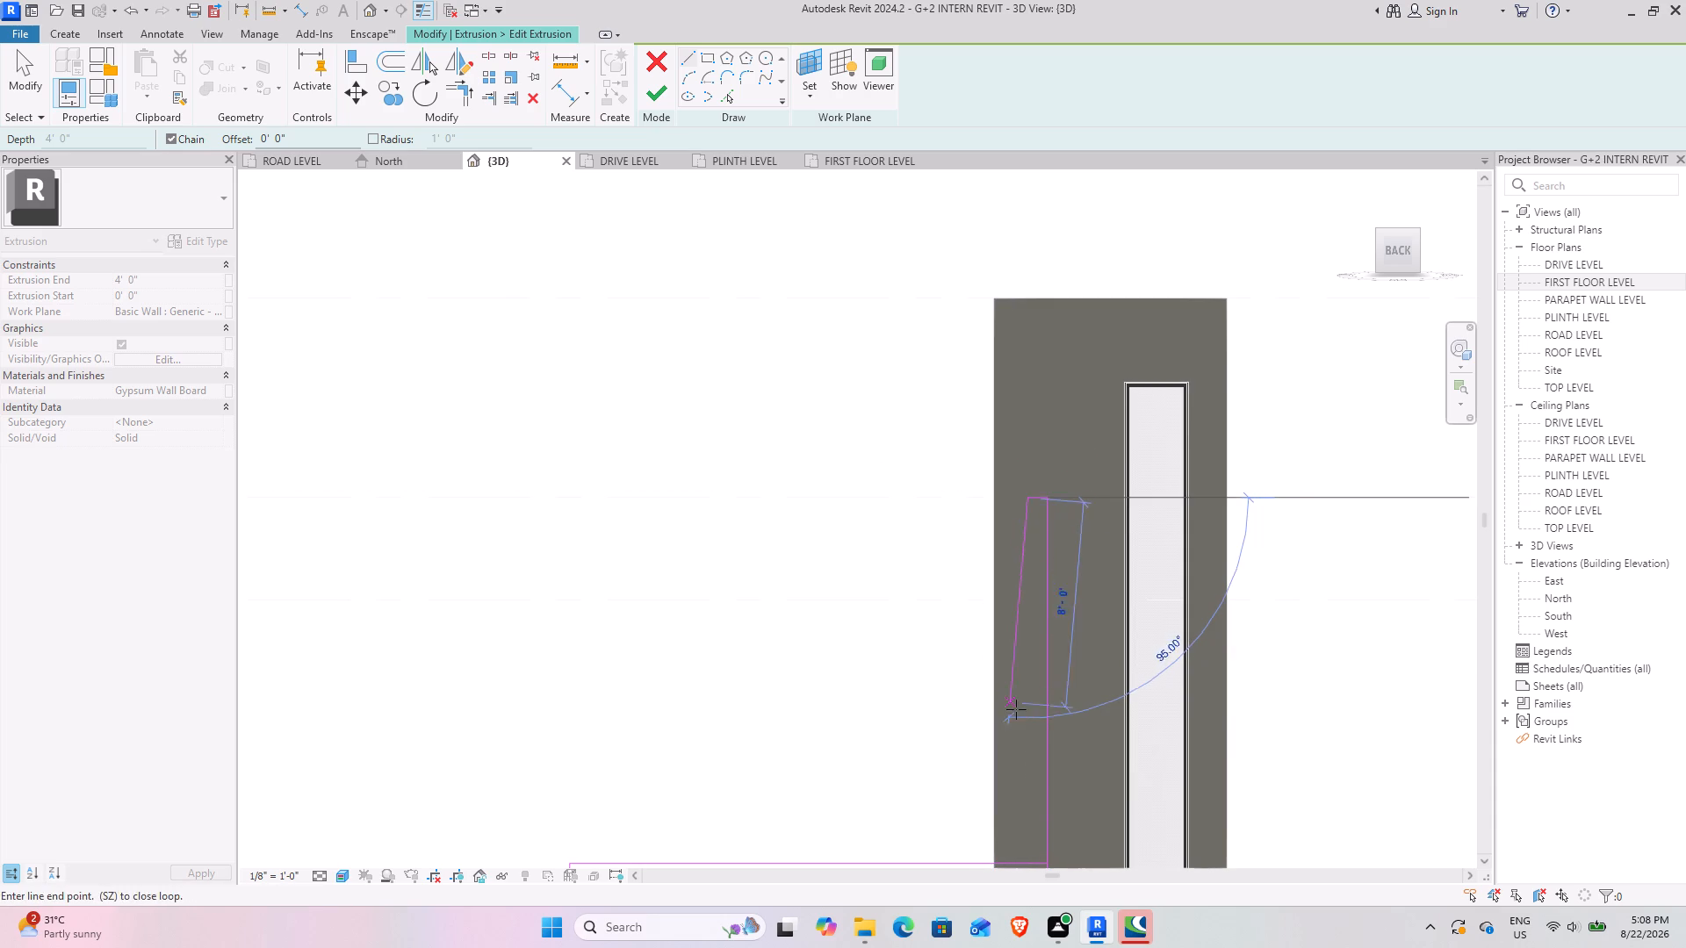
{"action": "middle_click_drag", "start_coordinate": [1031, 732], "coordinate": [1006, 341]}
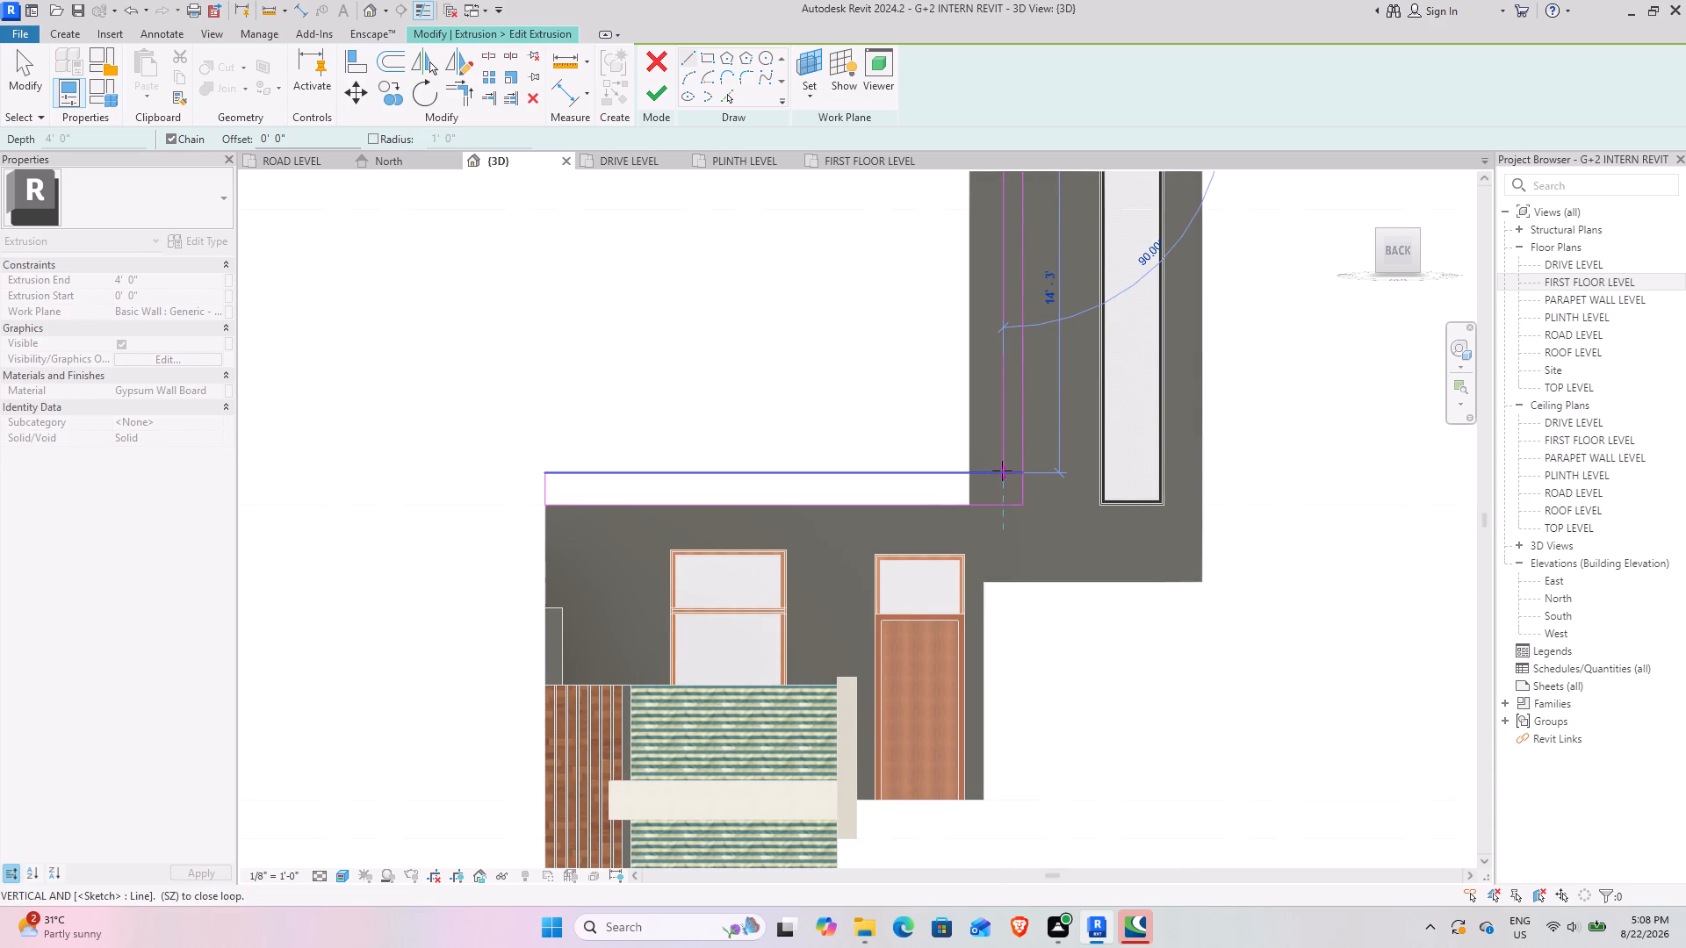
{"action": "left_click", "coordinate": [1002, 471]}
Switch the 3D view to an unshaded line-only visual style and check the sketched upright's top against the level lines and labels.
{"action": "scroll", "coordinate": [985, 441], "scroll_direction": "up", "scroll_amount": 7}
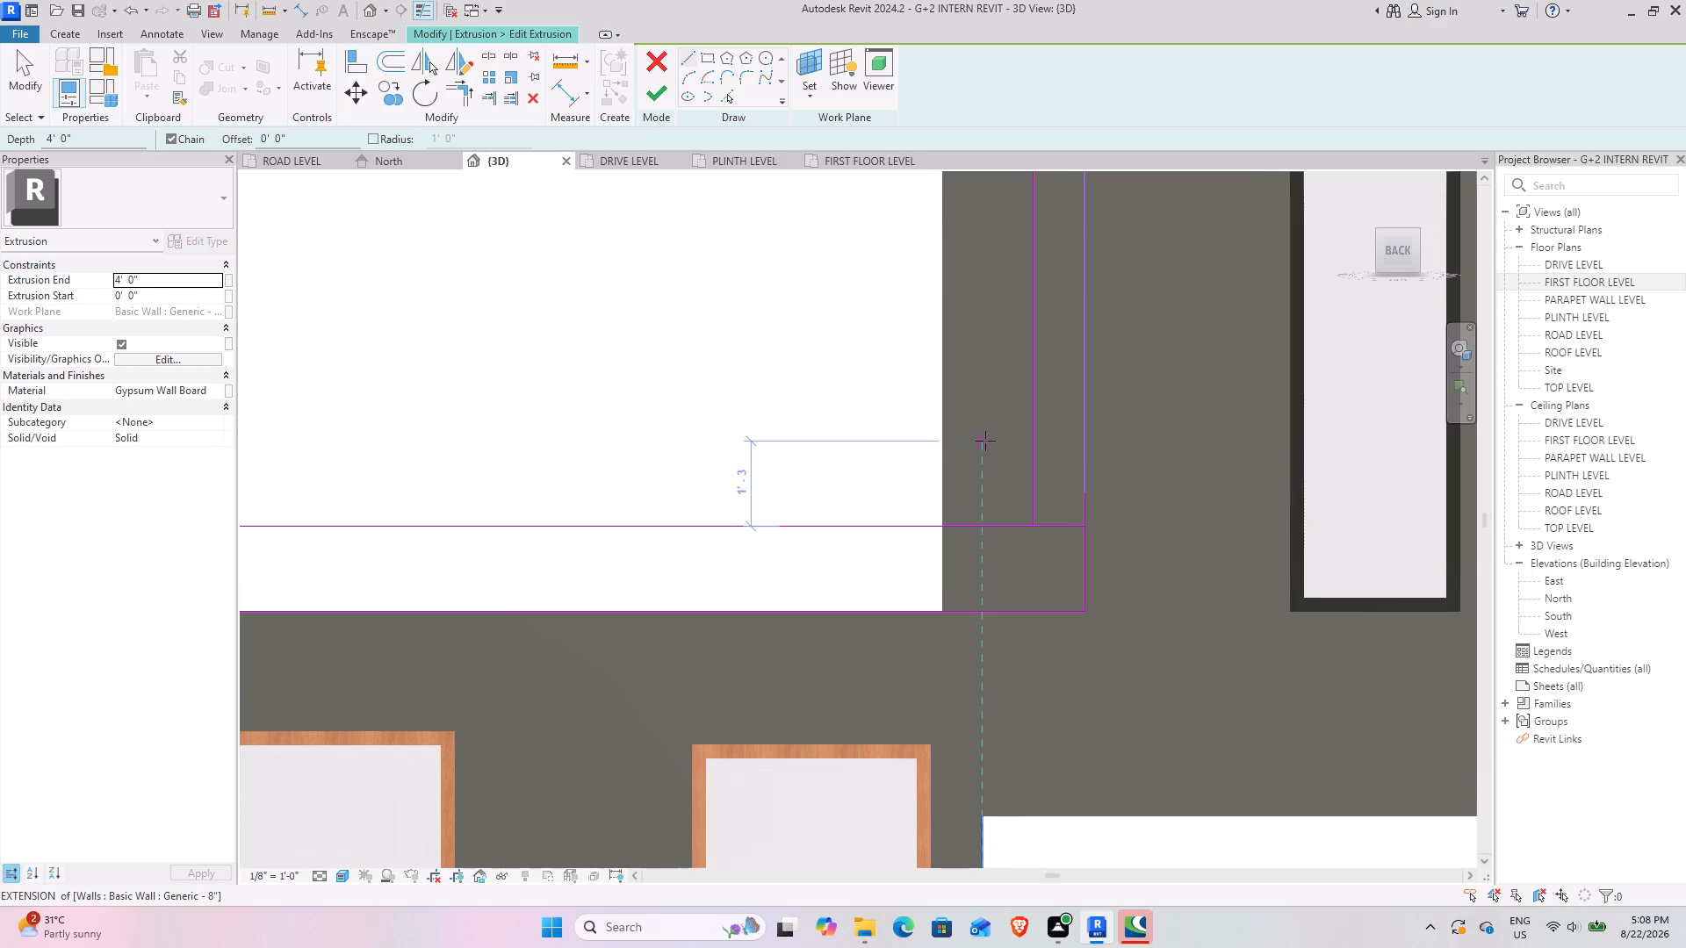
{"action": "scroll", "coordinate": [954, 355], "scroll_direction": "down", "scroll_amount": 4}
{"action": "middle_click_drag", "start_coordinate": [952, 357], "coordinate": [1220, 699]}
{"action": "middle_click_drag", "start_coordinate": [1030, 447], "coordinate": [1031, 691]}
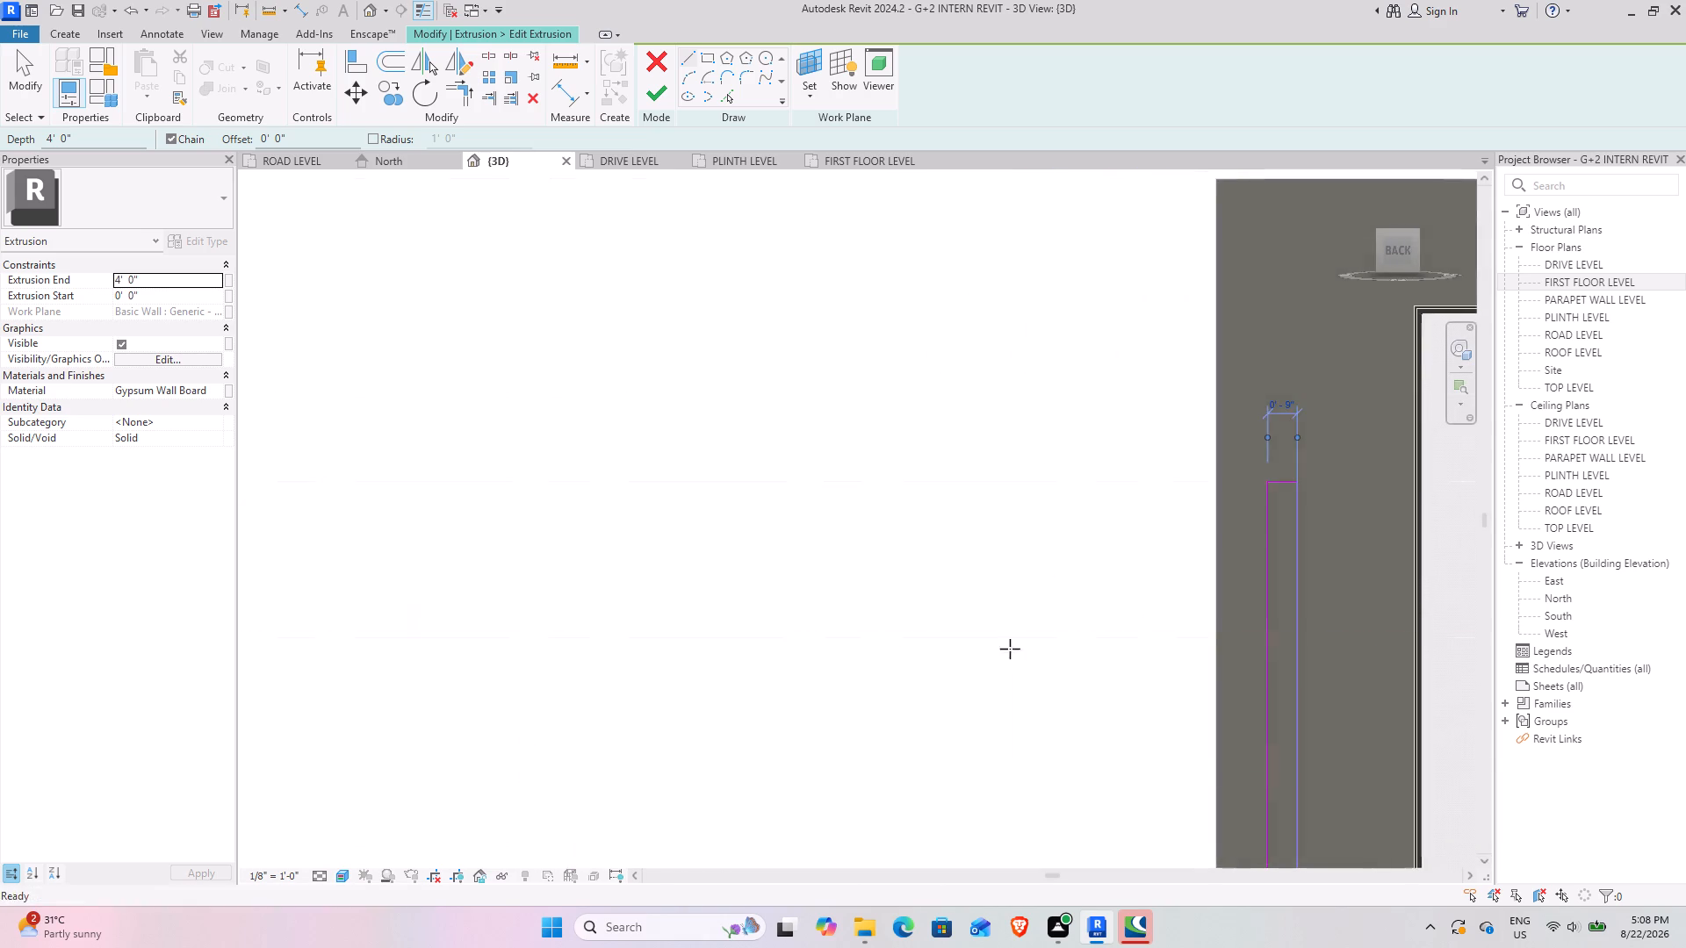
{"action": "scroll", "coordinate": [1005, 643], "scroll_direction": "down", "scroll_amount": 3}
{"action": "middle_click_drag", "start_coordinate": [1033, 600], "coordinate": [836, 409]}
{"action": "scroll", "coordinate": [834, 410], "scroll_direction": "down", "scroll_amount": 7}
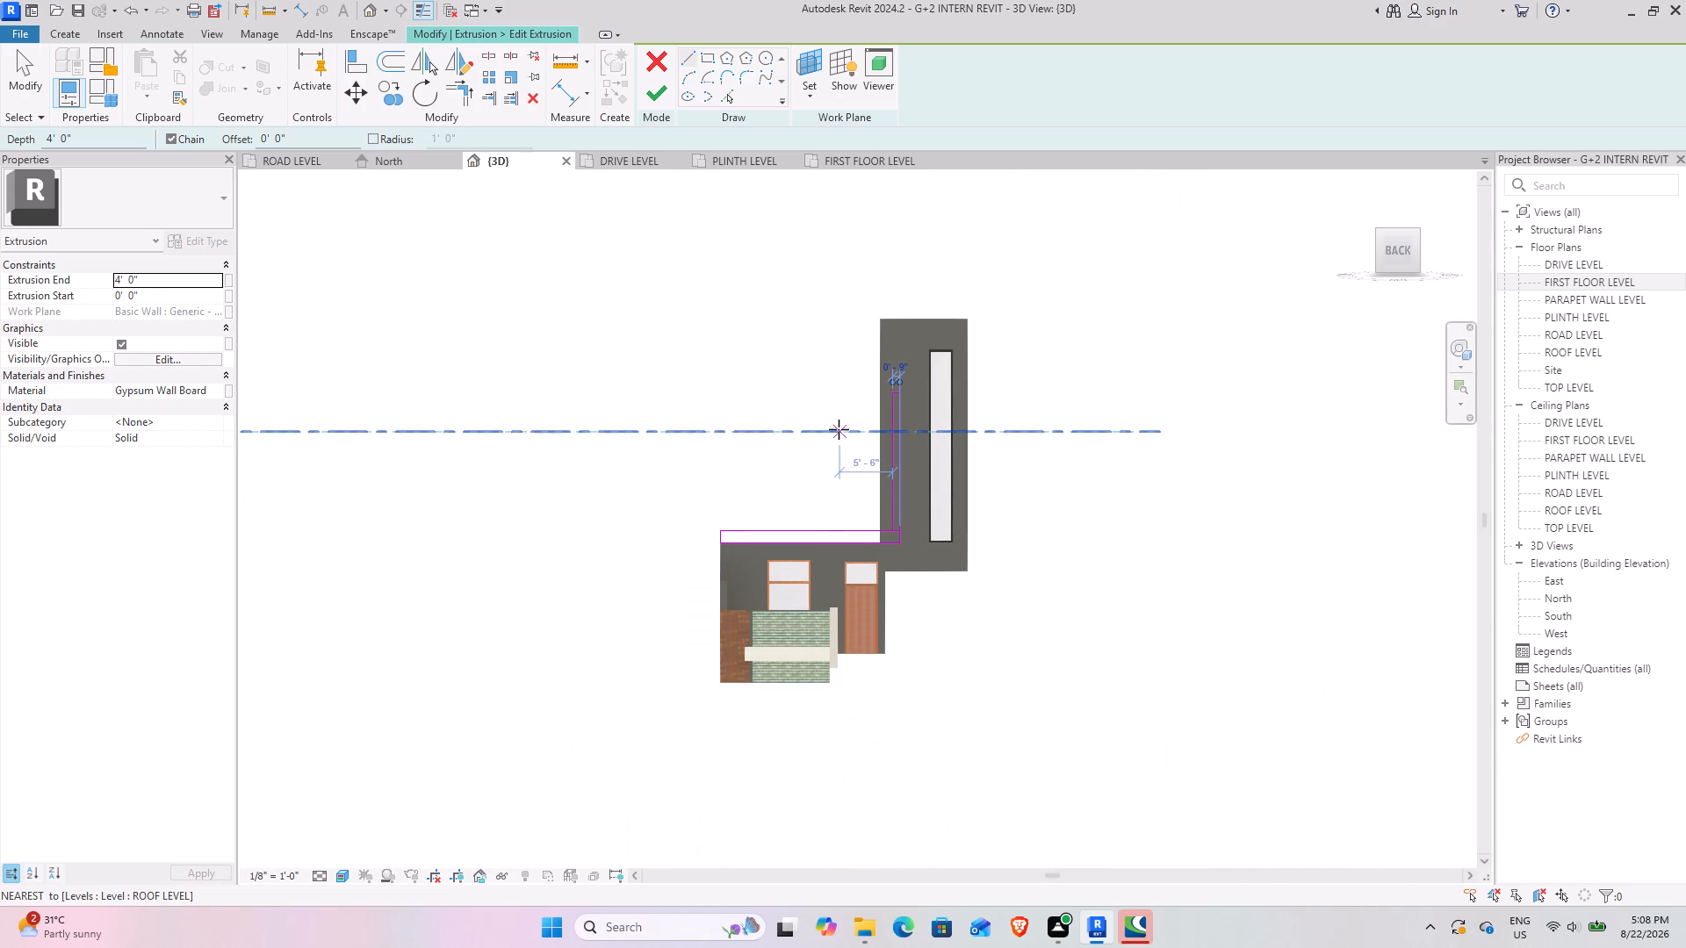
{"action": "middle_click_drag", "start_coordinate": [811, 371], "coordinate": [838, 497]}
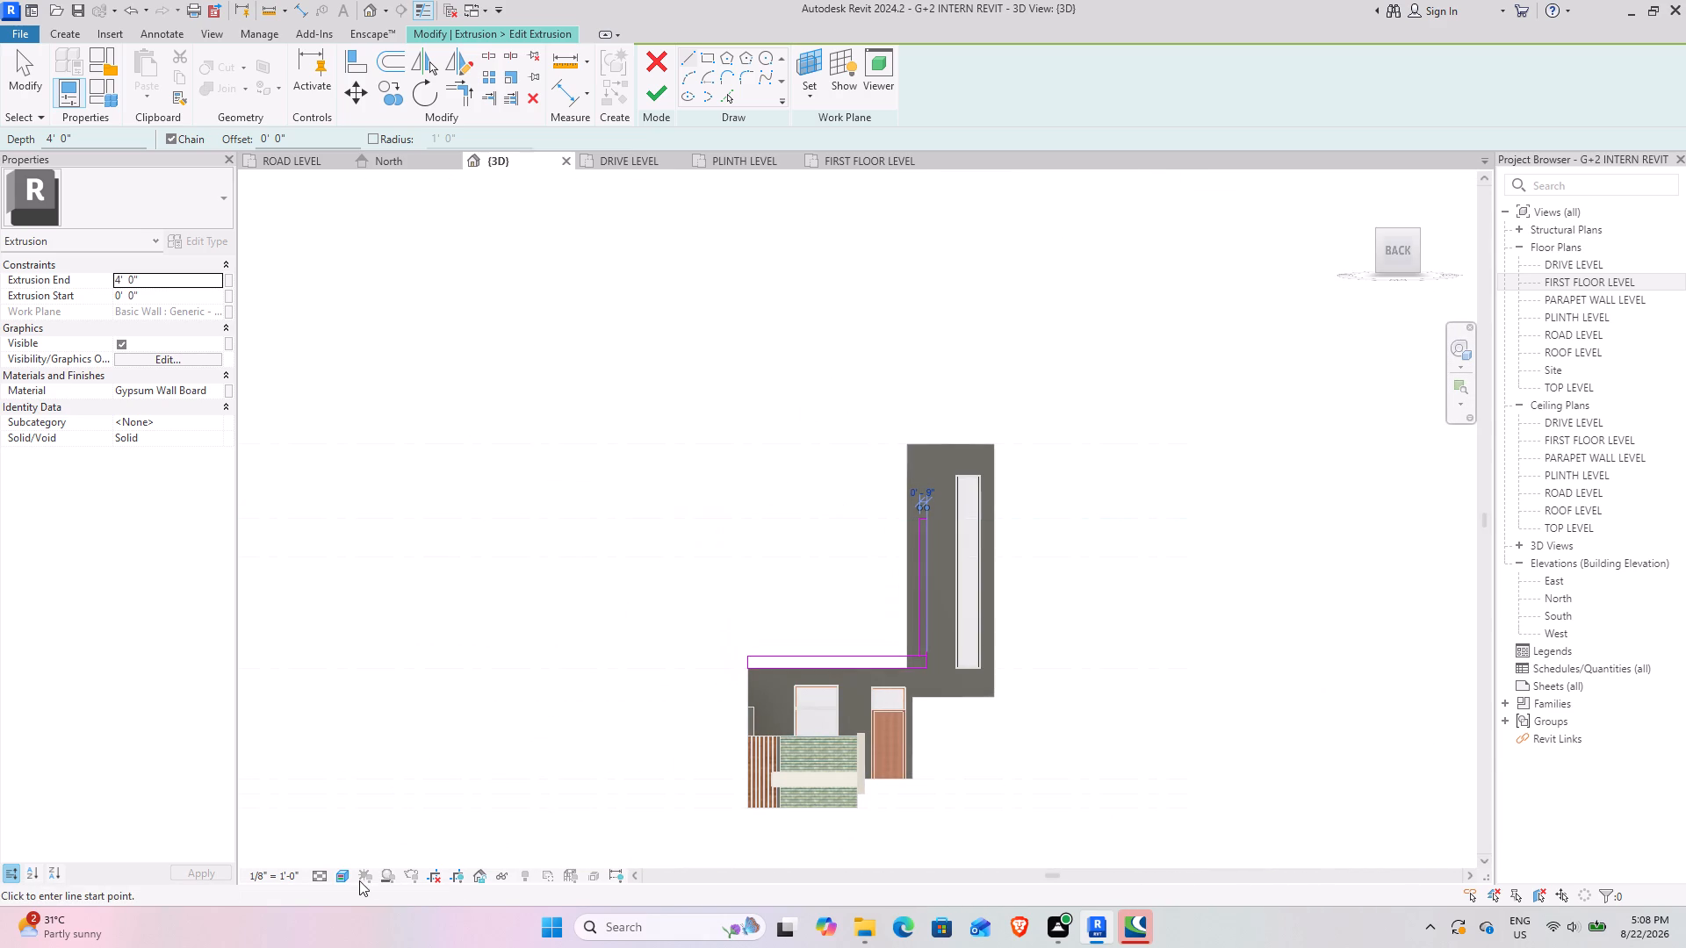
{"action": "left_click", "coordinate": [342, 872]}
{"action": "left_click", "coordinate": [368, 791]}
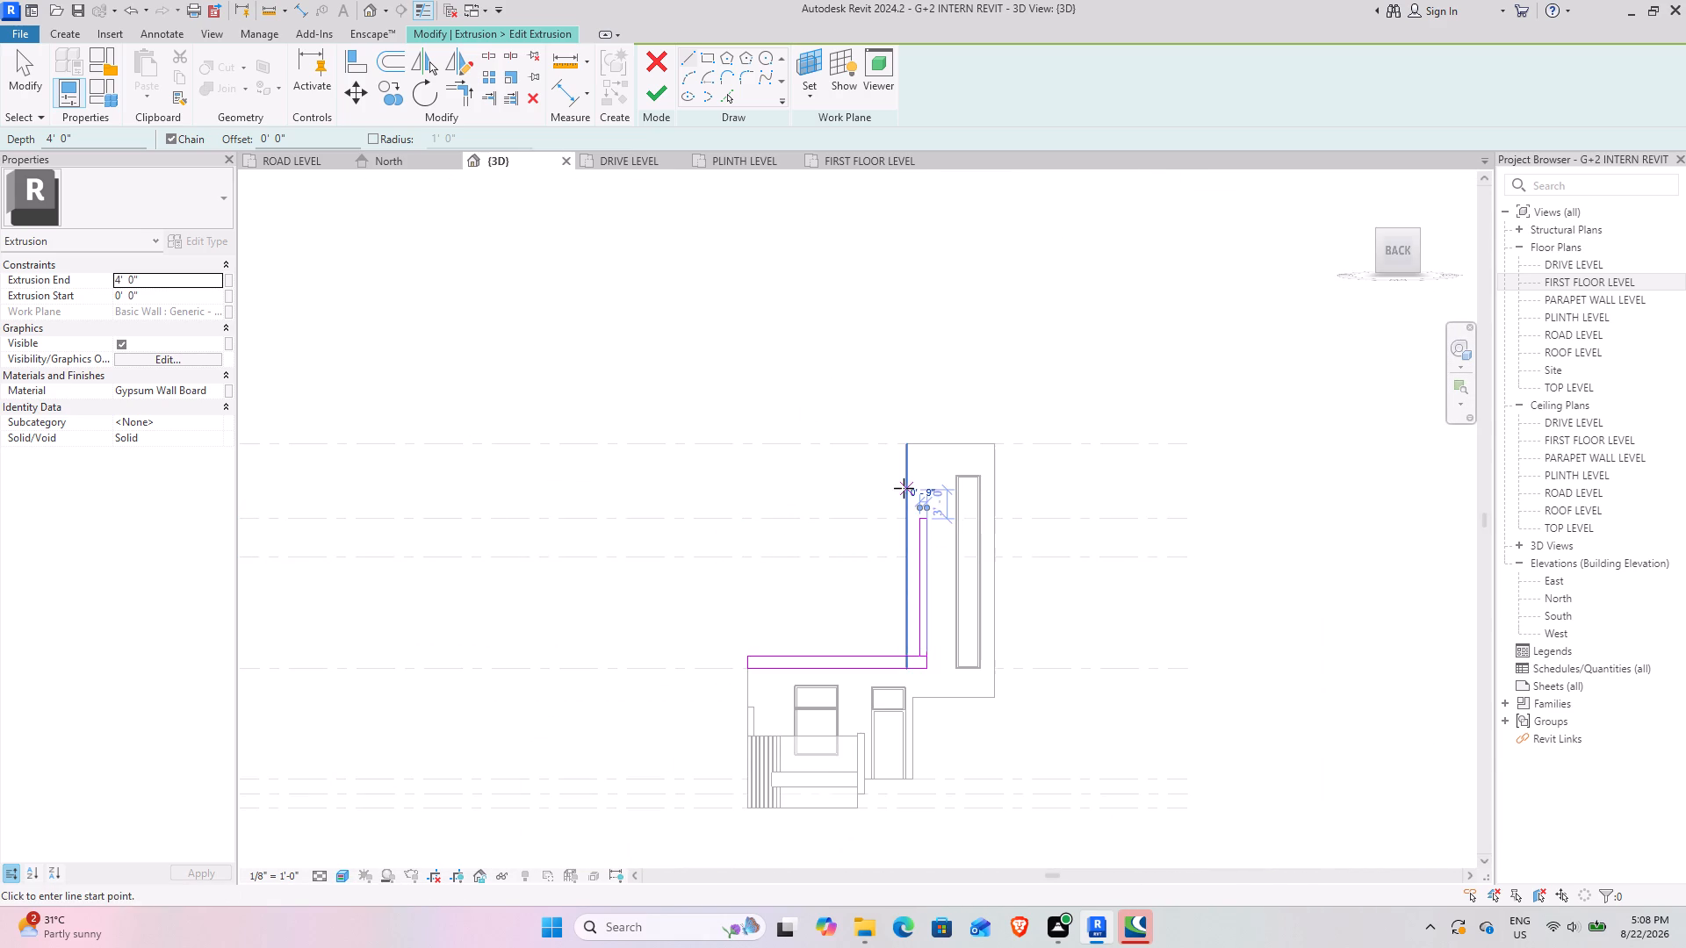
{"action": "scroll", "coordinate": [868, 522], "scroll_direction": "down", "scroll_amount": 3}
{"action": "middle_click_drag", "start_coordinate": [865, 523], "coordinate": [1319, 528]}
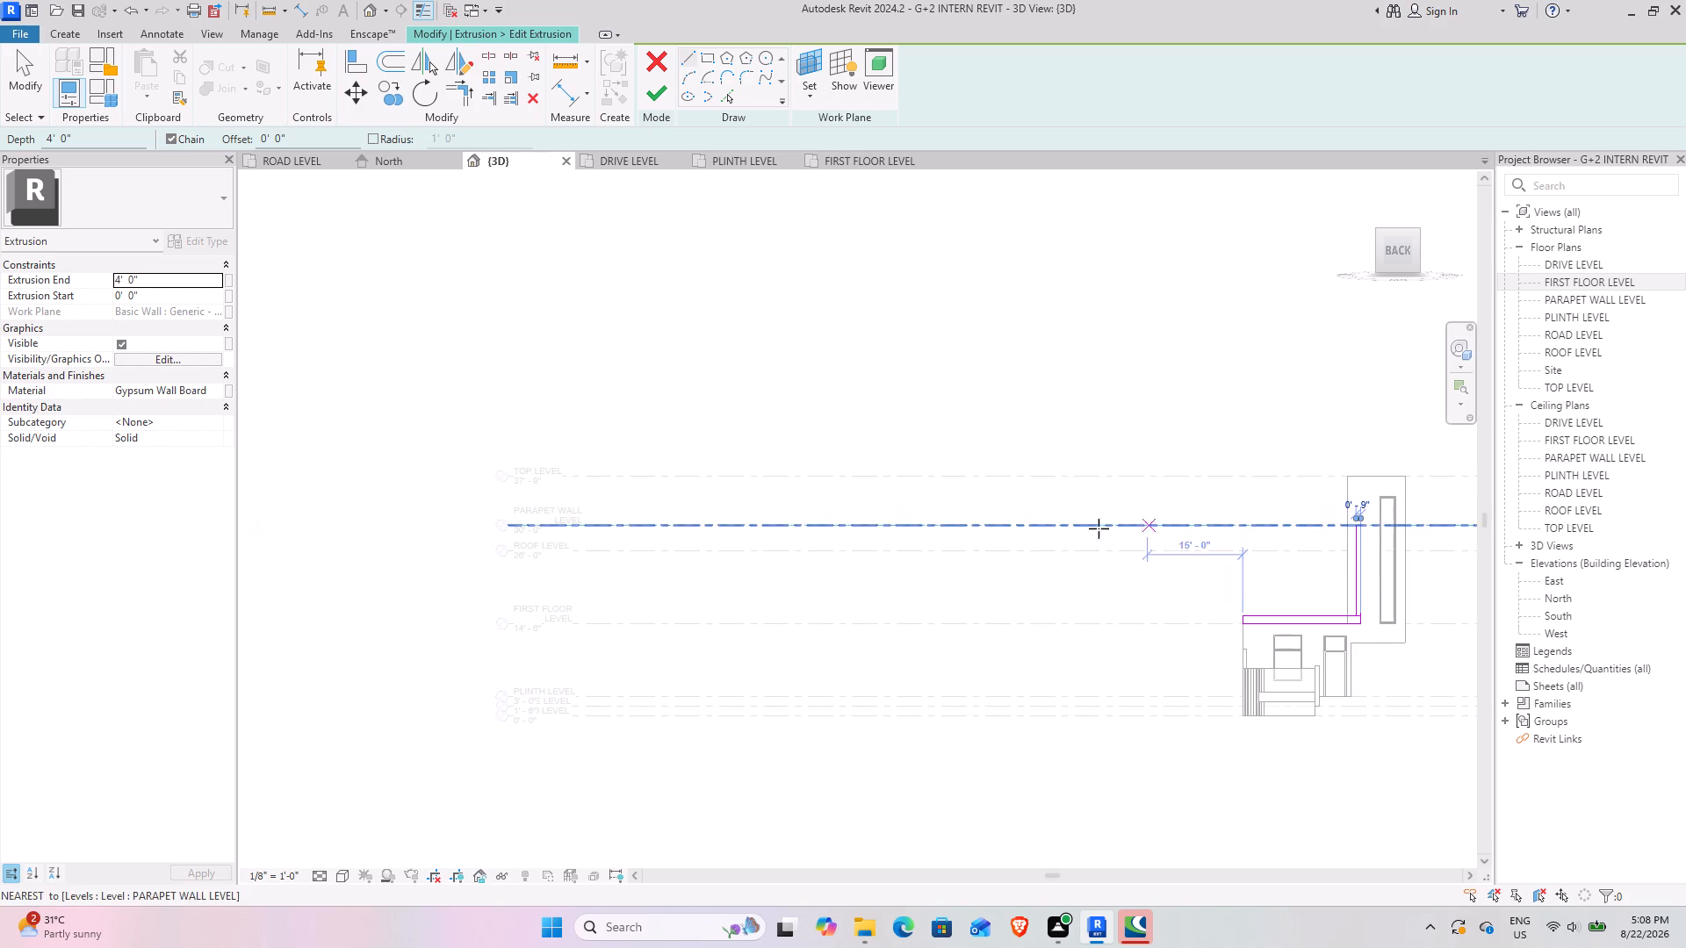
{"action": "scroll", "coordinate": [593, 531], "scroll_direction": "up", "scroll_amount": 3}
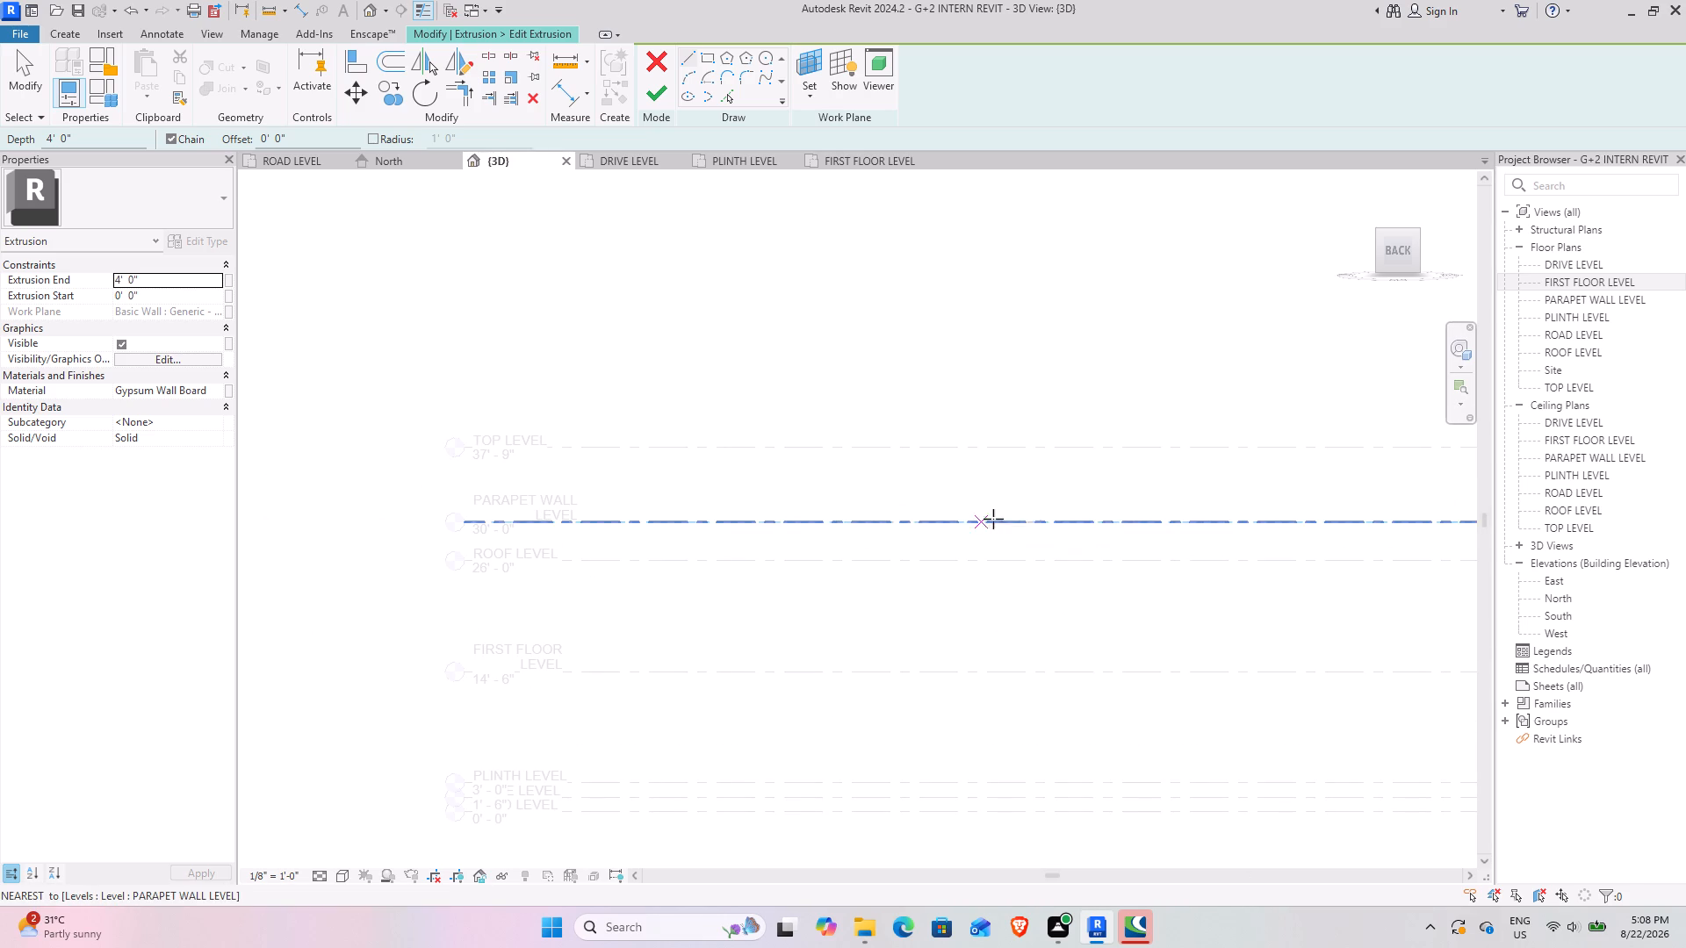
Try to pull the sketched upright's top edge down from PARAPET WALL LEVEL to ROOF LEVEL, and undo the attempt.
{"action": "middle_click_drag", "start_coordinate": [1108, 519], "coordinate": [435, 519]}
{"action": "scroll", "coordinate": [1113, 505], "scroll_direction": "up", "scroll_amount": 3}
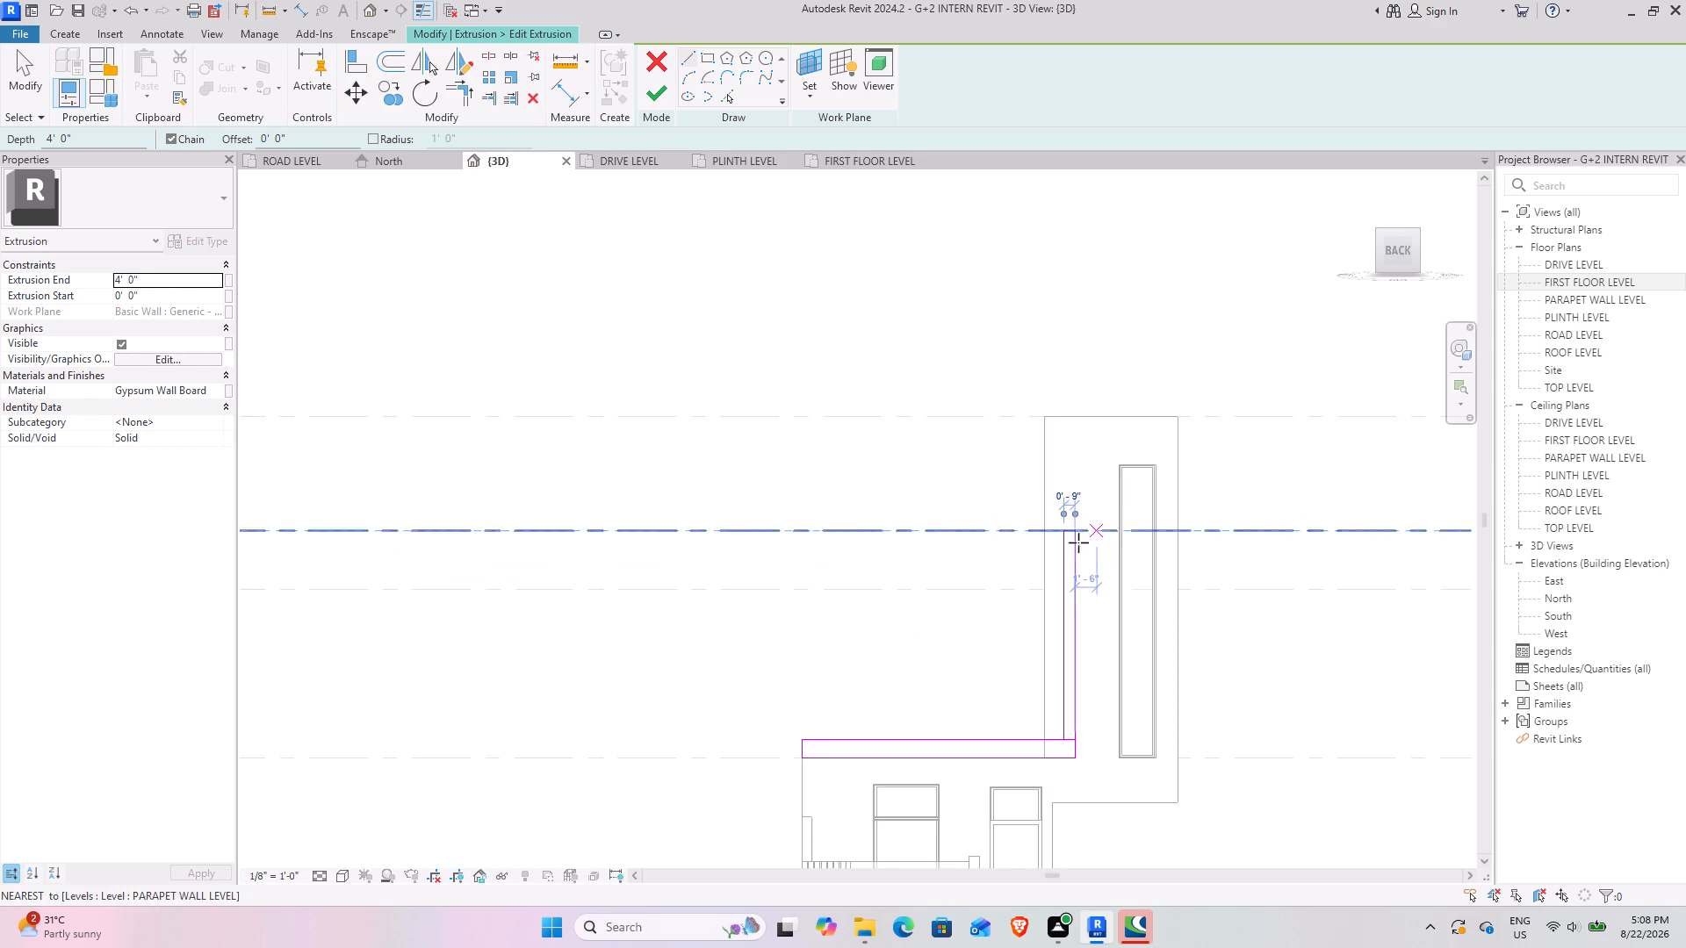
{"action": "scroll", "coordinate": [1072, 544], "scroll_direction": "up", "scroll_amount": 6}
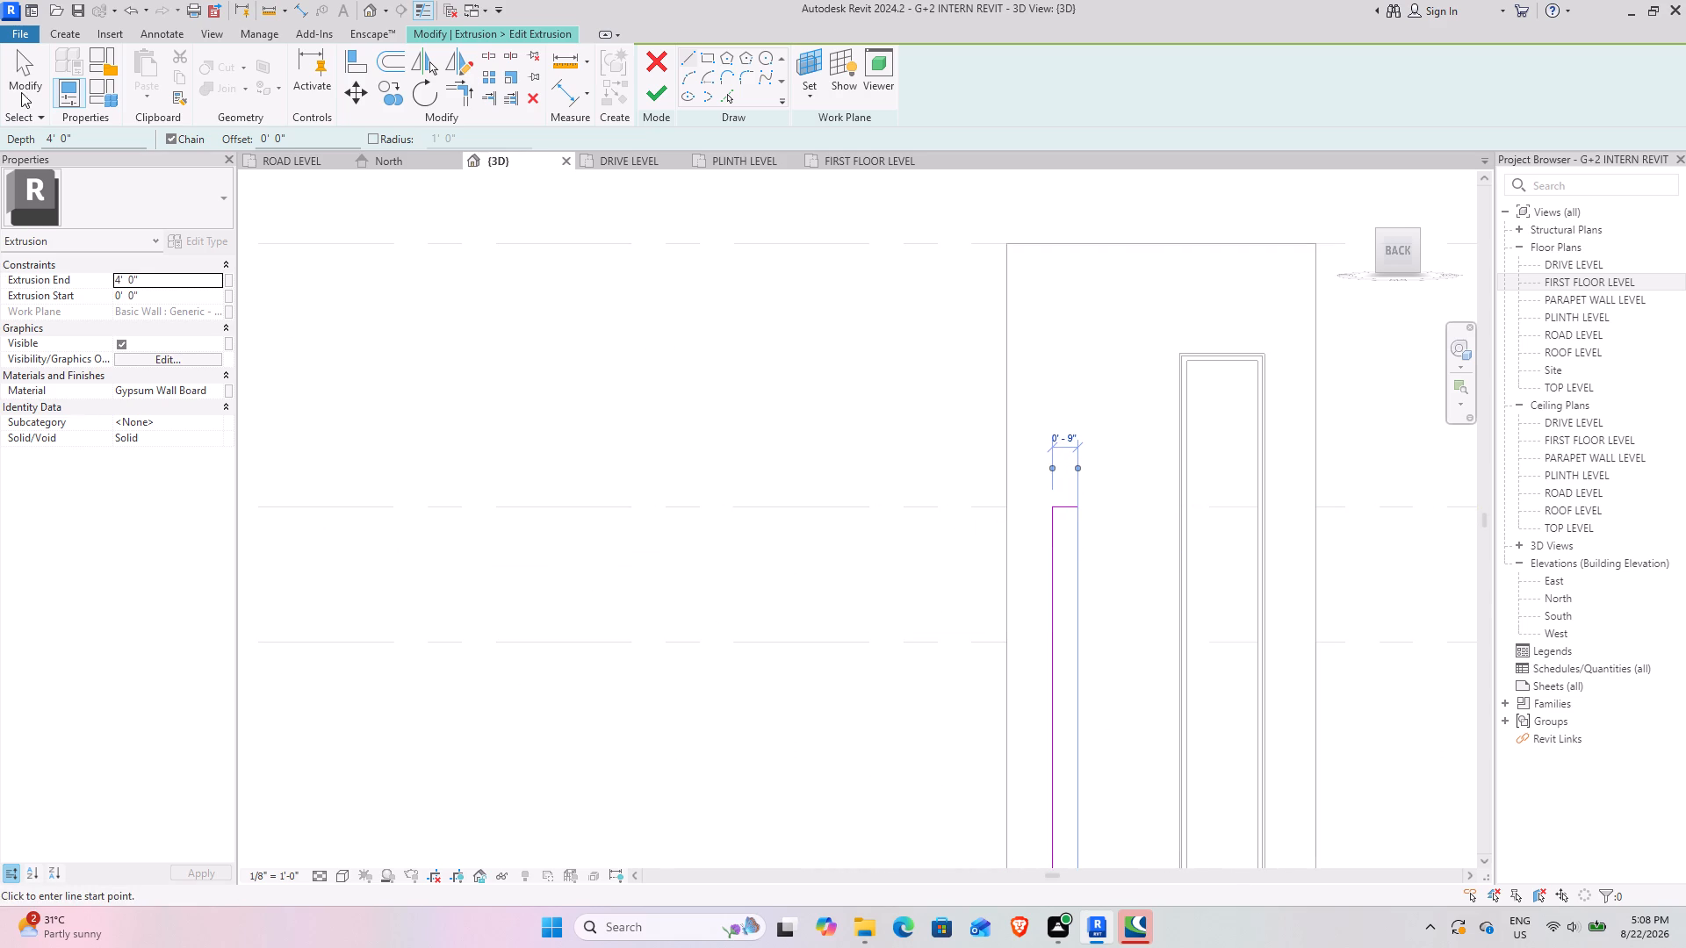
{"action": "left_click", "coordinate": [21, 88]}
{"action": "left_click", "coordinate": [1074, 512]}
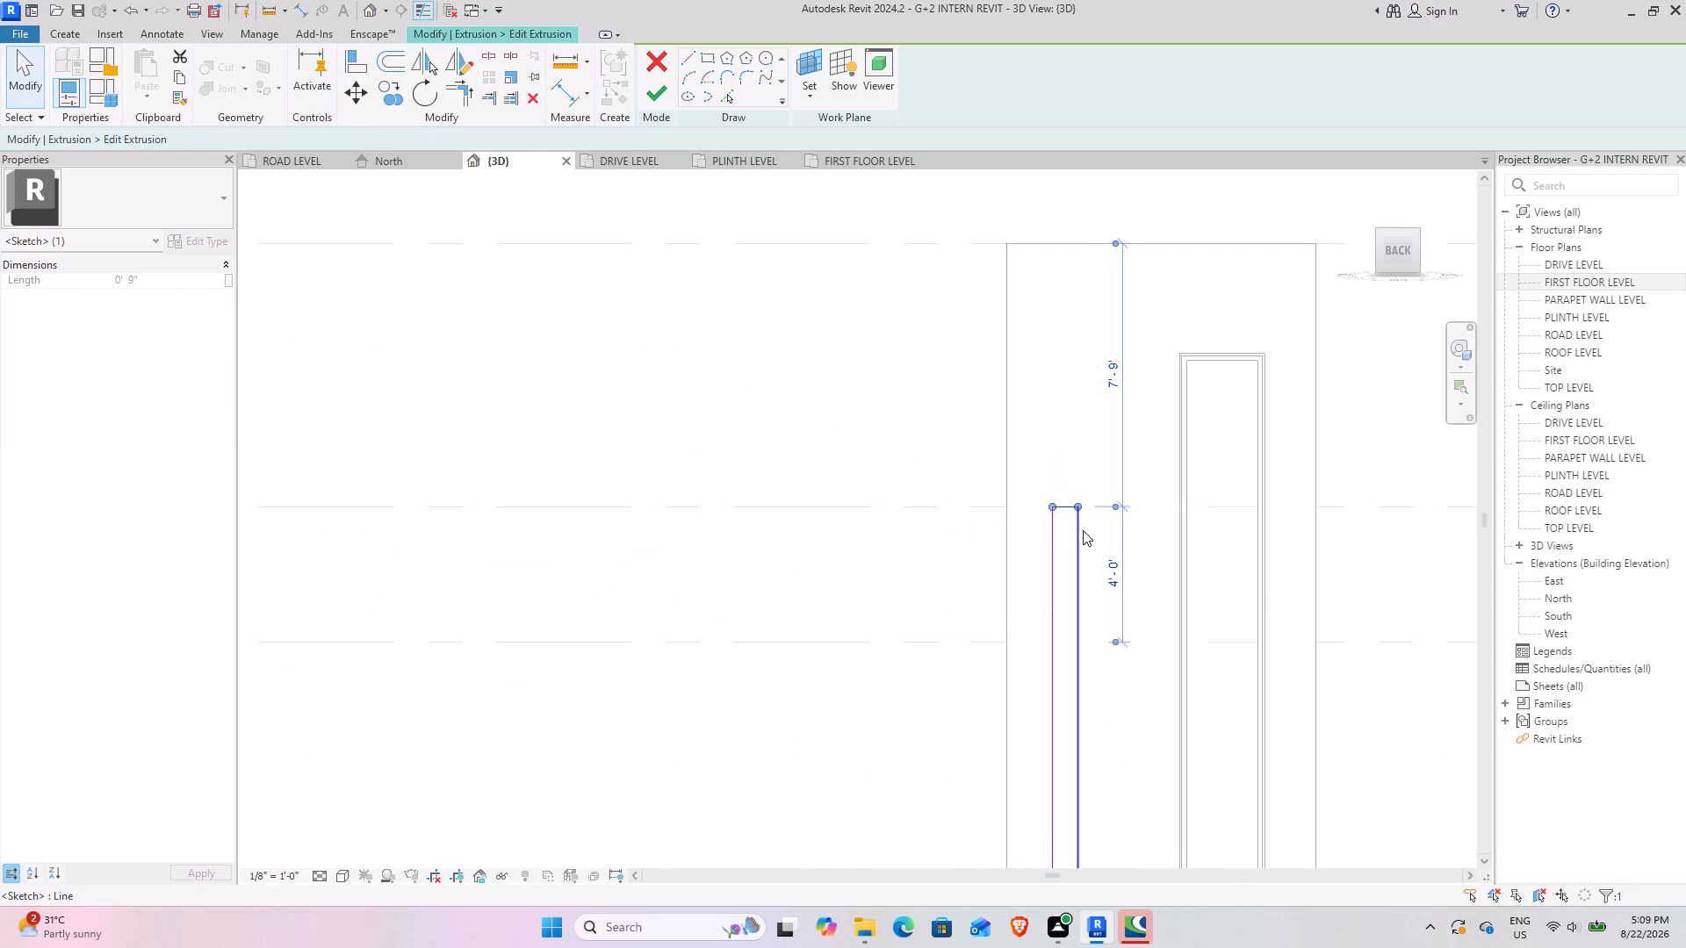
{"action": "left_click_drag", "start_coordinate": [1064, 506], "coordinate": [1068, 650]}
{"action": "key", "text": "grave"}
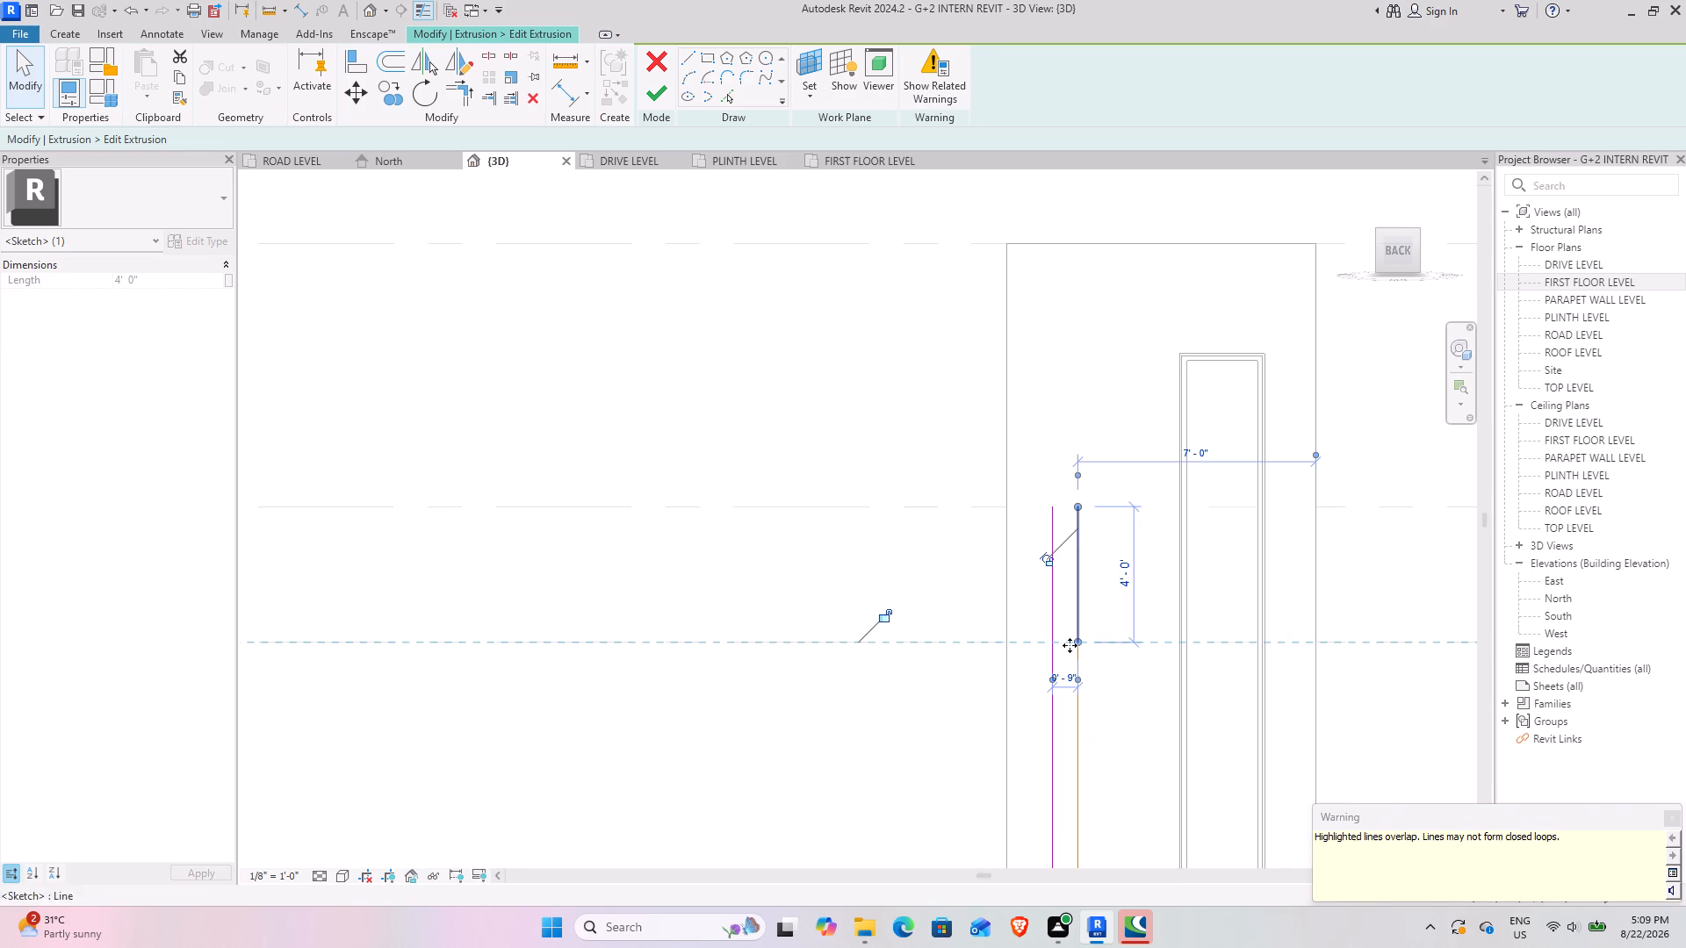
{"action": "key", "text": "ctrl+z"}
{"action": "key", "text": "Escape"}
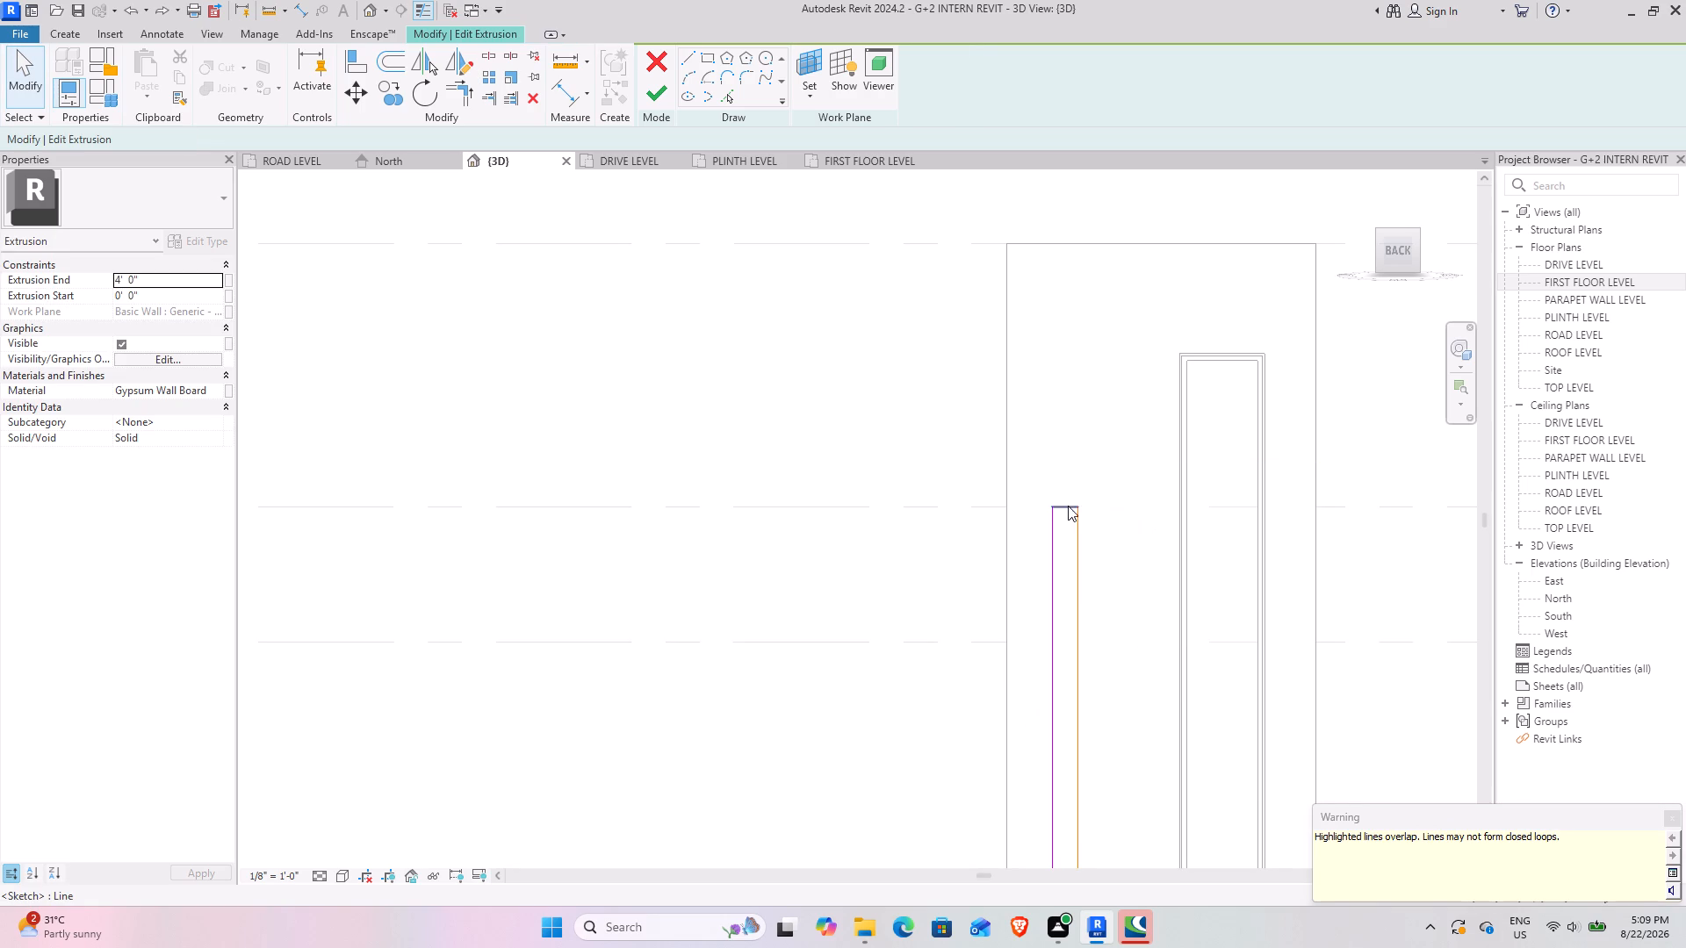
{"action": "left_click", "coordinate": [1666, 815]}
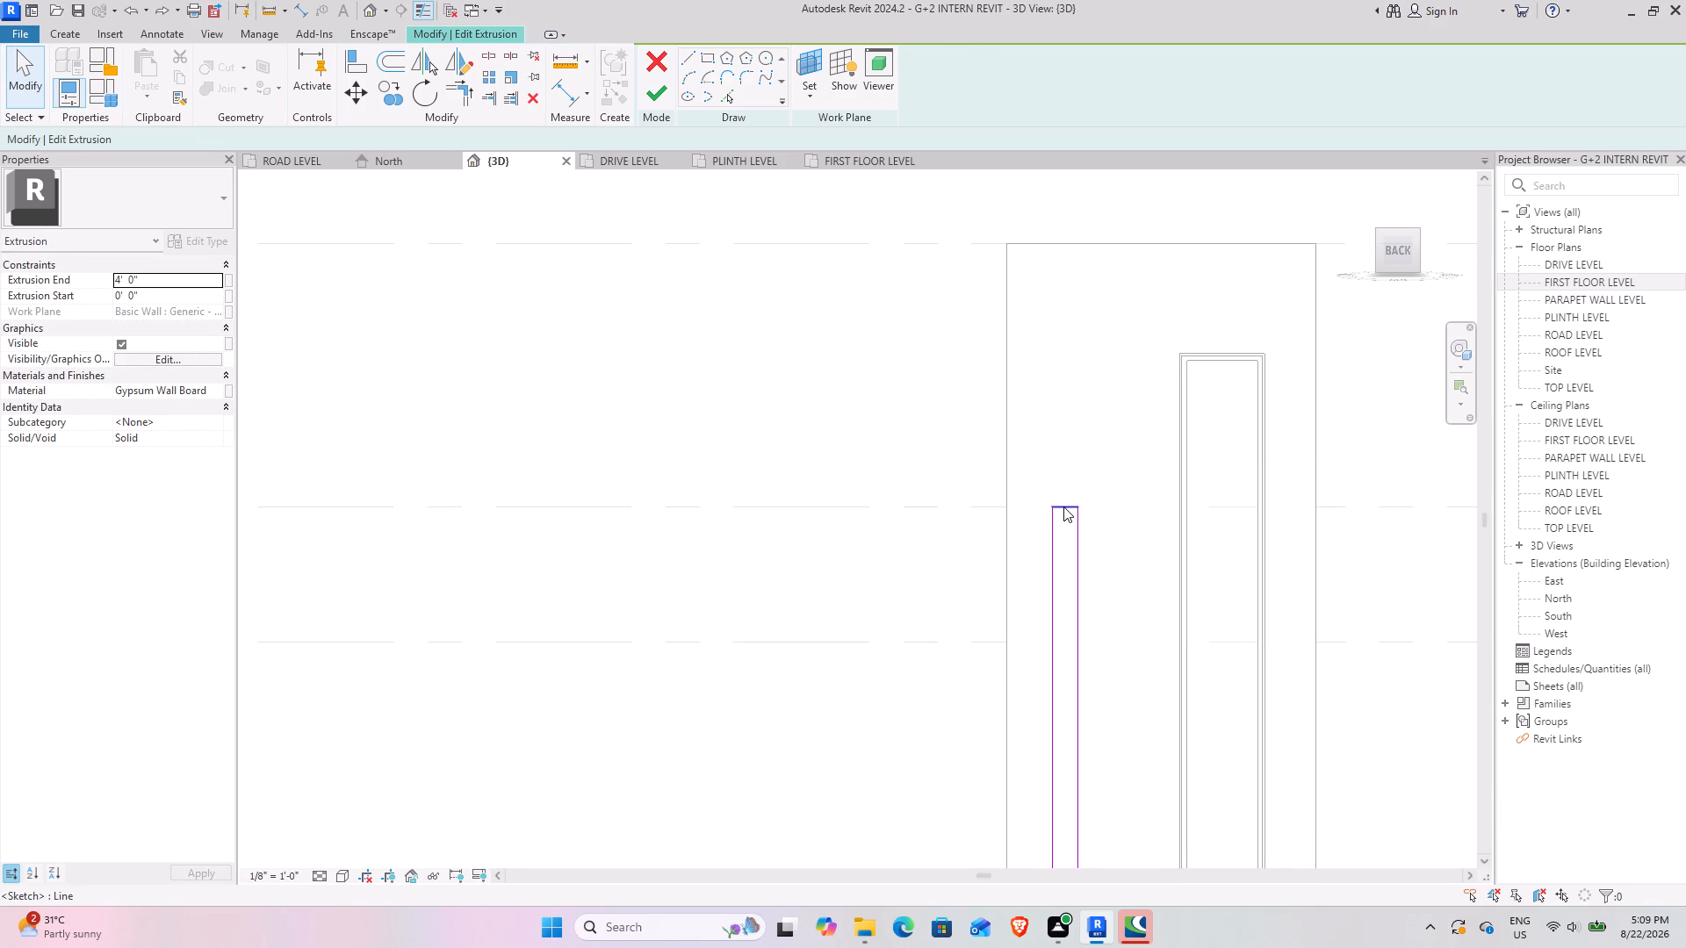
Lower the top edge of the upright beside the tall window to ROOF LEVEL, keeping its sides attached.
{"action": "left_click", "coordinate": [1063, 506]}
{"action": "scroll", "coordinate": [1063, 506], "scroll_direction": "up", "scroll_amount": 7}
{"action": "left_click_drag", "start_coordinate": [1067, 502], "coordinate": [1071, 532]}
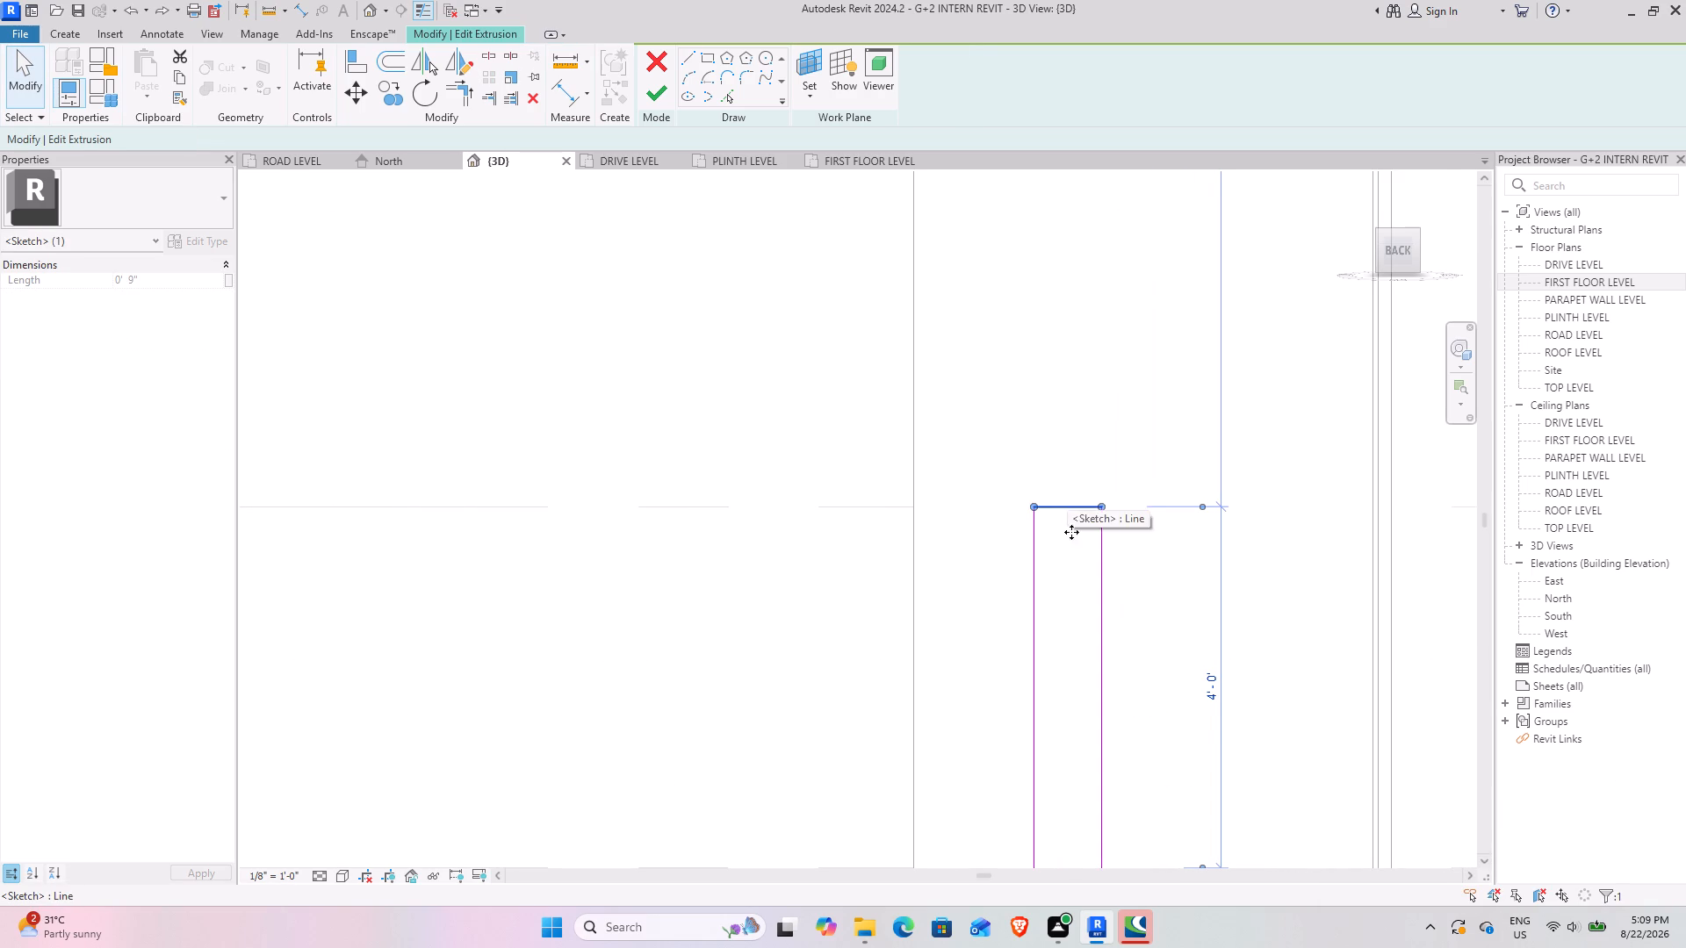
{"action": "left_click_drag", "start_coordinate": [1071, 532], "coordinate": [1072, 807]}
{"action": "middle_click_drag", "start_coordinate": [1058, 738], "coordinate": [1044, 353]}
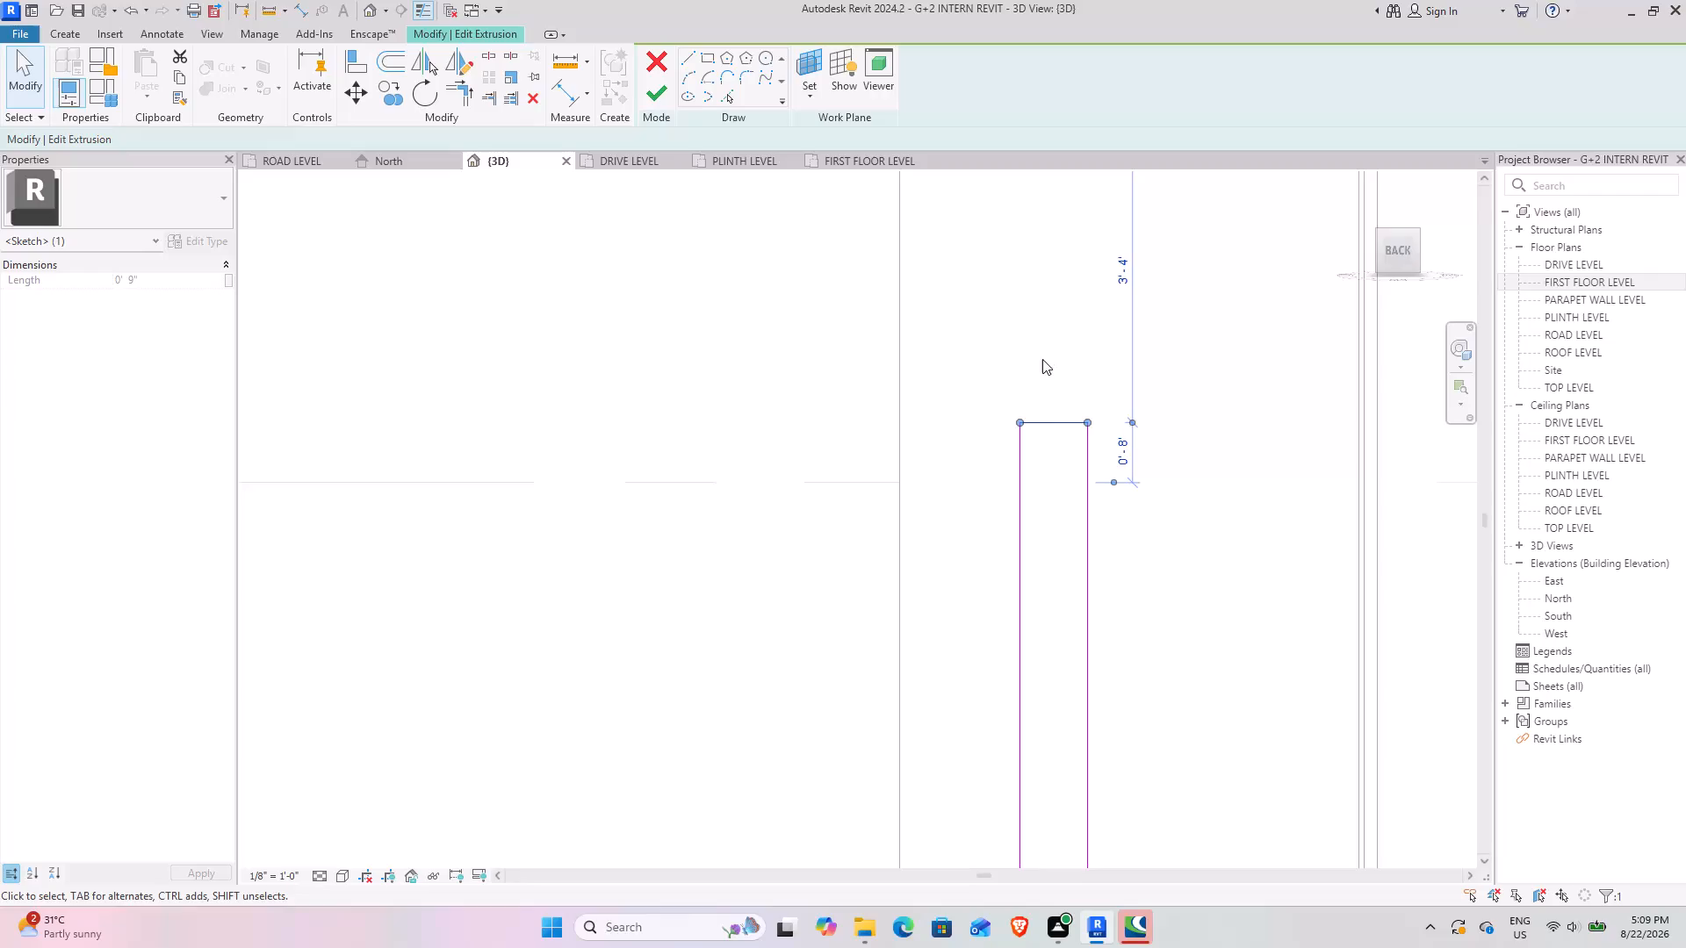
{"action": "left_click_drag", "start_coordinate": [1048, 418], "coordinate": [1045, 485]}
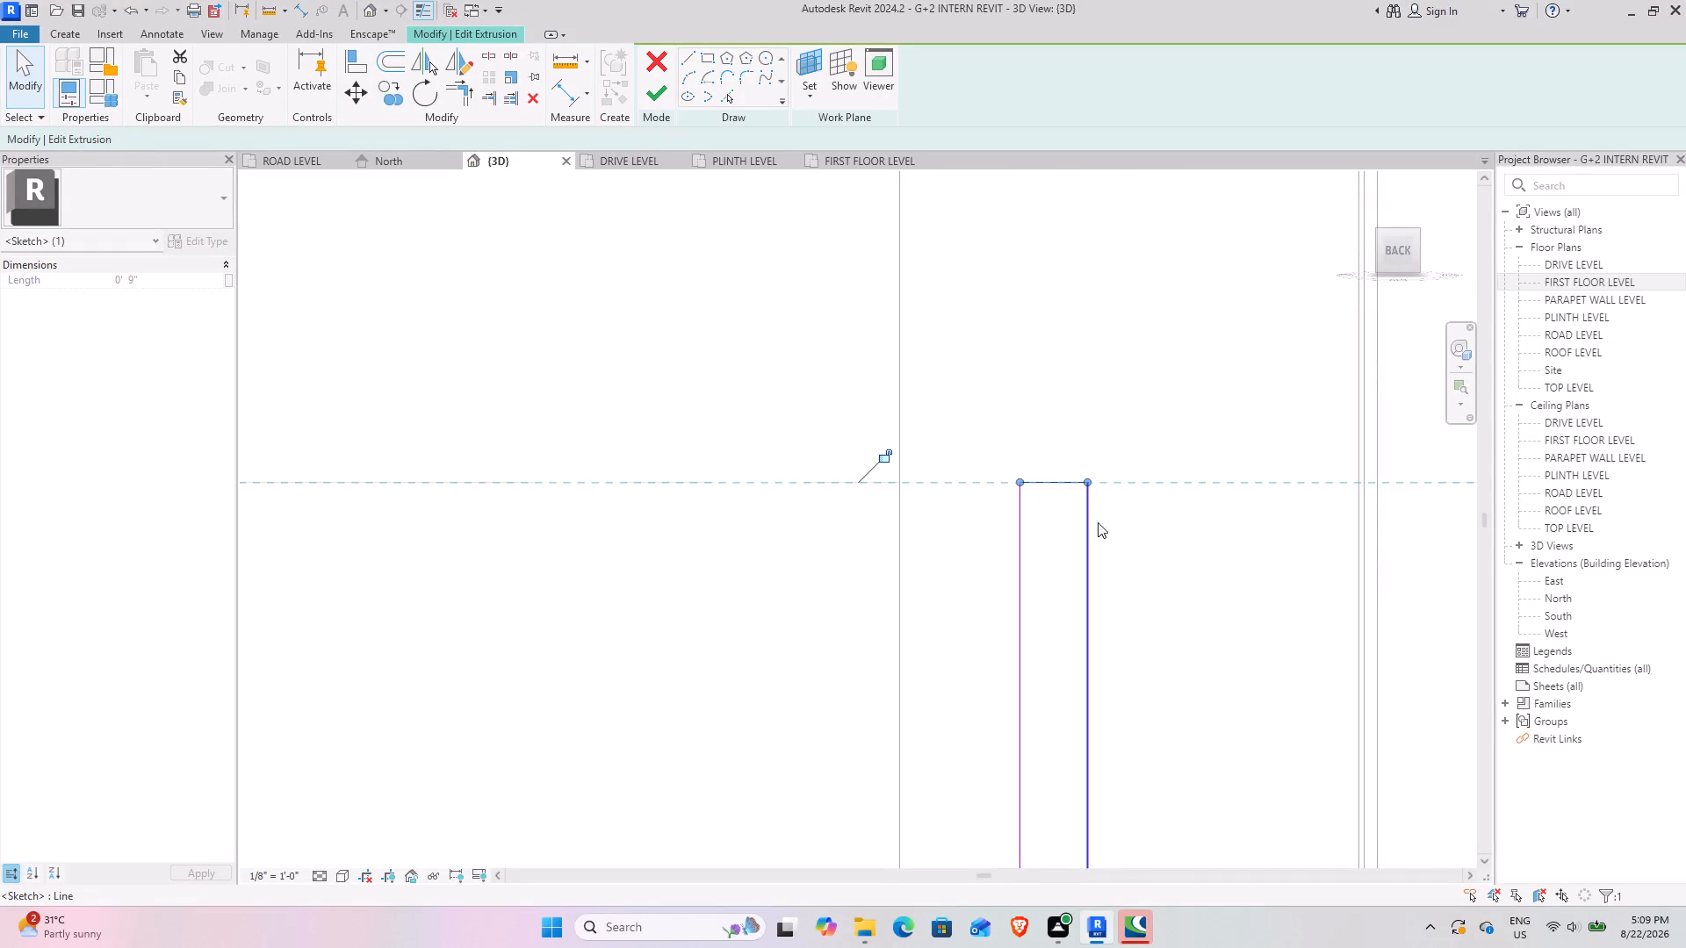
{"action": "scroll", "coordinate": [890, 552], "scroll_direction": "down", "scroll_amount": 12}
{"action": "middle_click_drag", "start_coordinate": [701, 549], "coordinate": [1080, 549]}
{"action": "scroll", "coordinate": [648, 549], "scroll_direction": "down", "scroll_amount": 4}
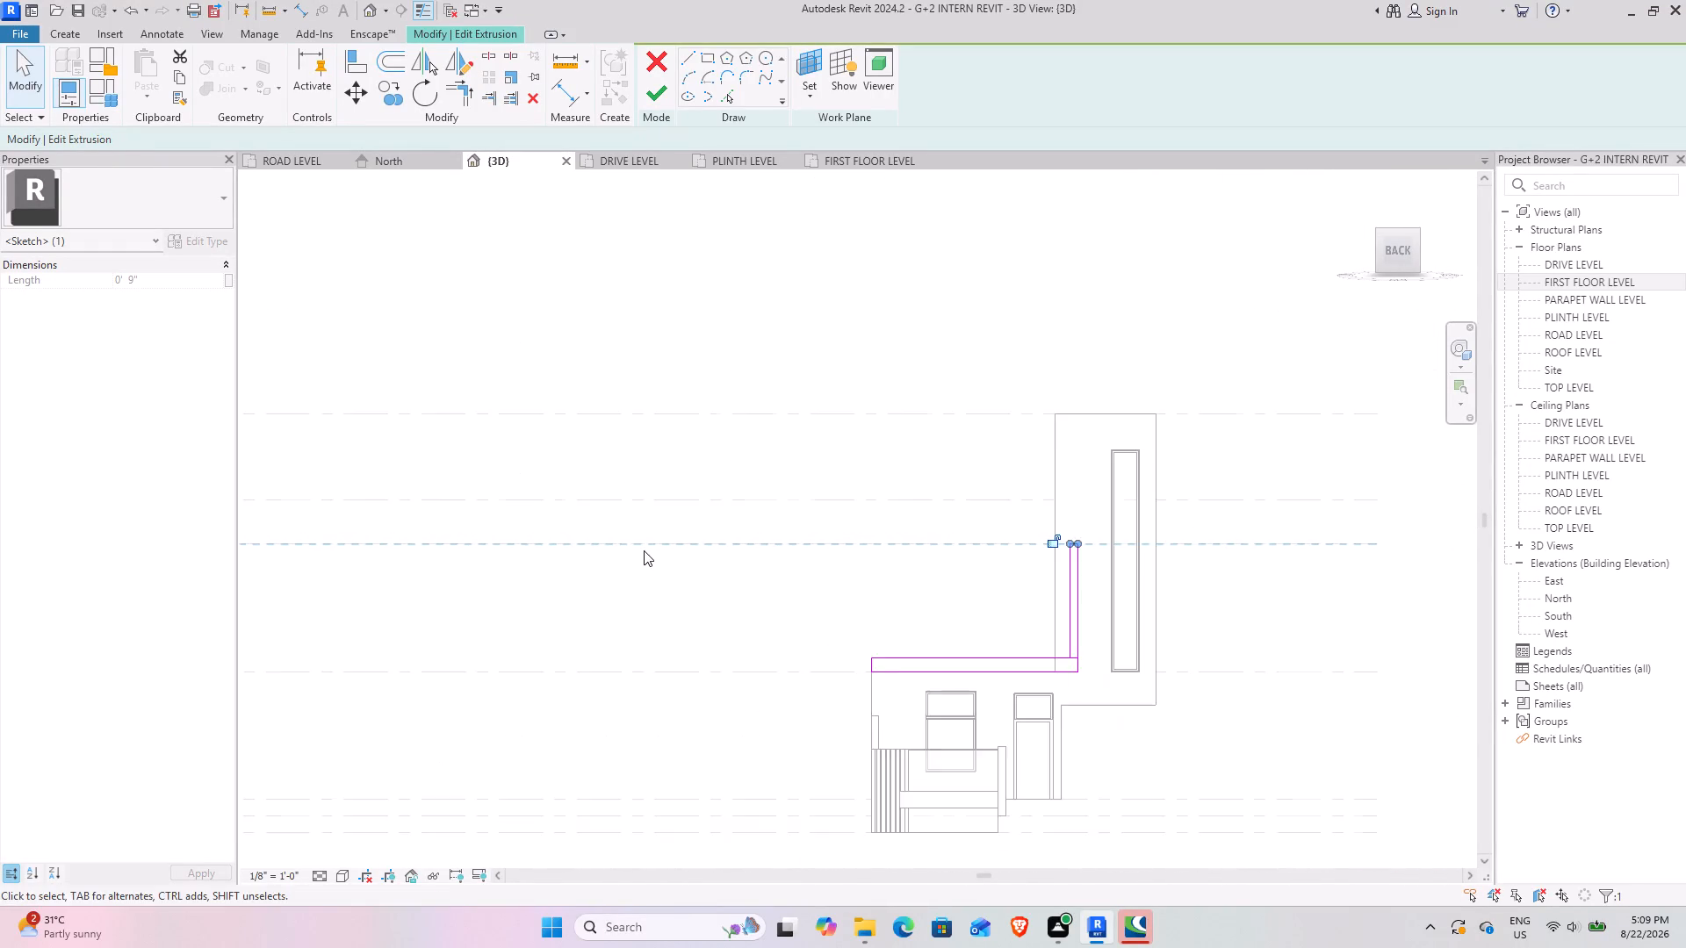
{"action": "middle_click_drag", "start_coordinate": [659, 550], "coordinate": [1218, 552]}
{"action": "middle_click_drag", "start_coordinate": [959, 585], "coordinate": [437, 571]}
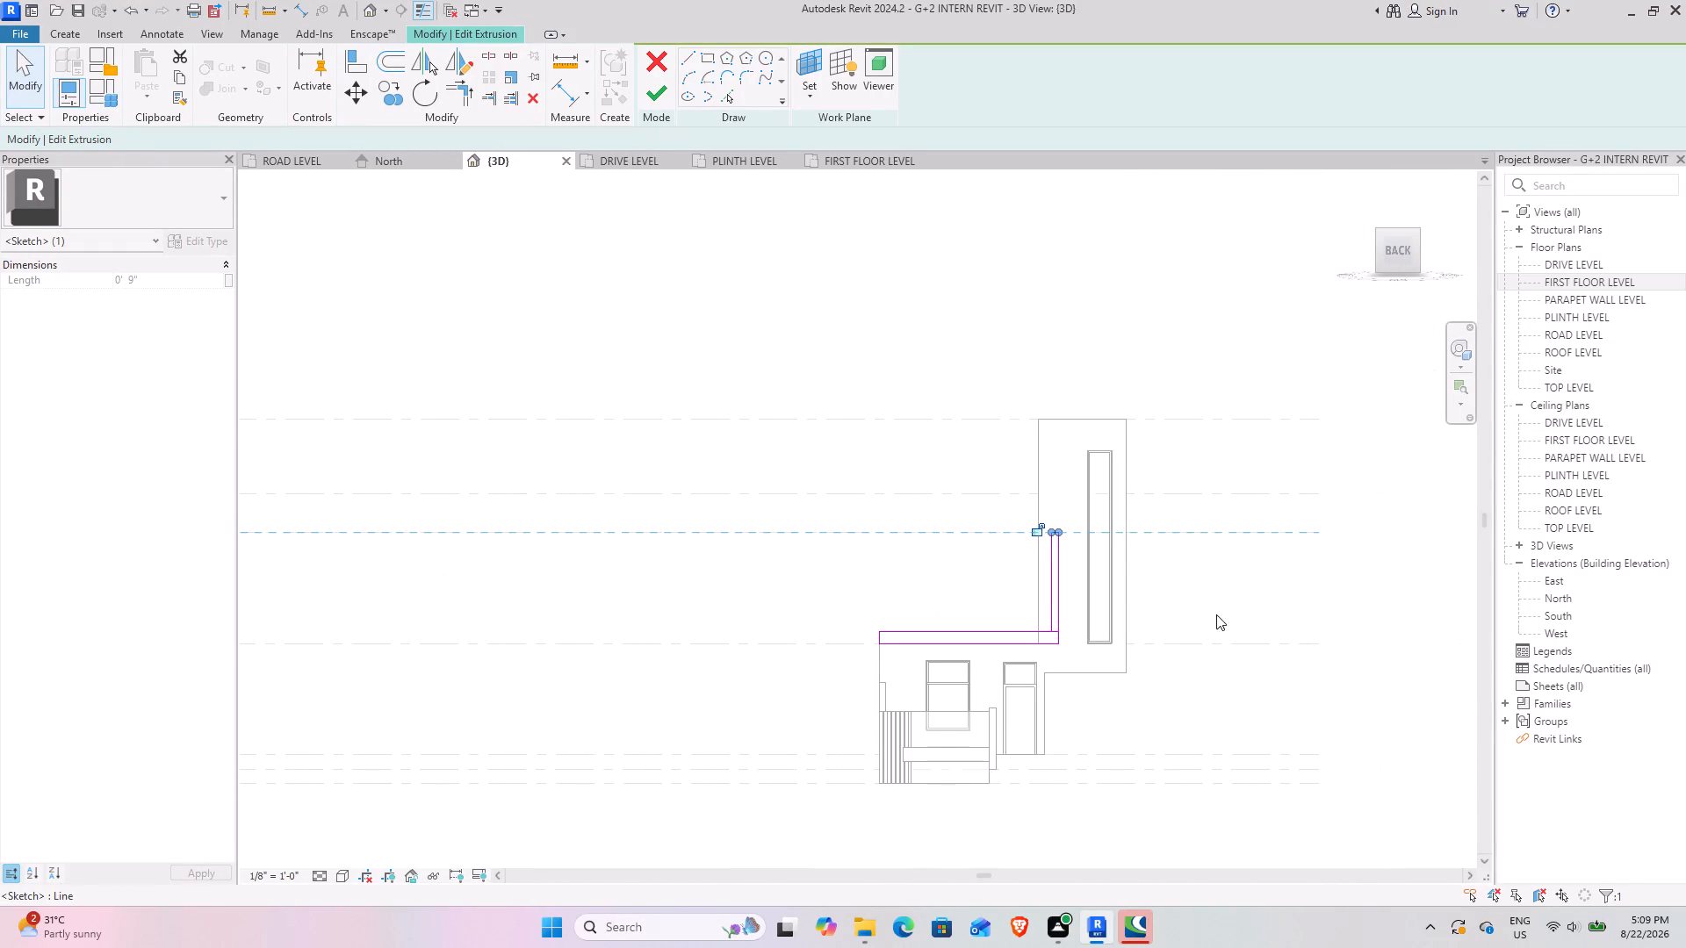
{"action": "scroll", "coordinate": [1034, 566], "scroll_direction": "up", "scroll_amount": 13}
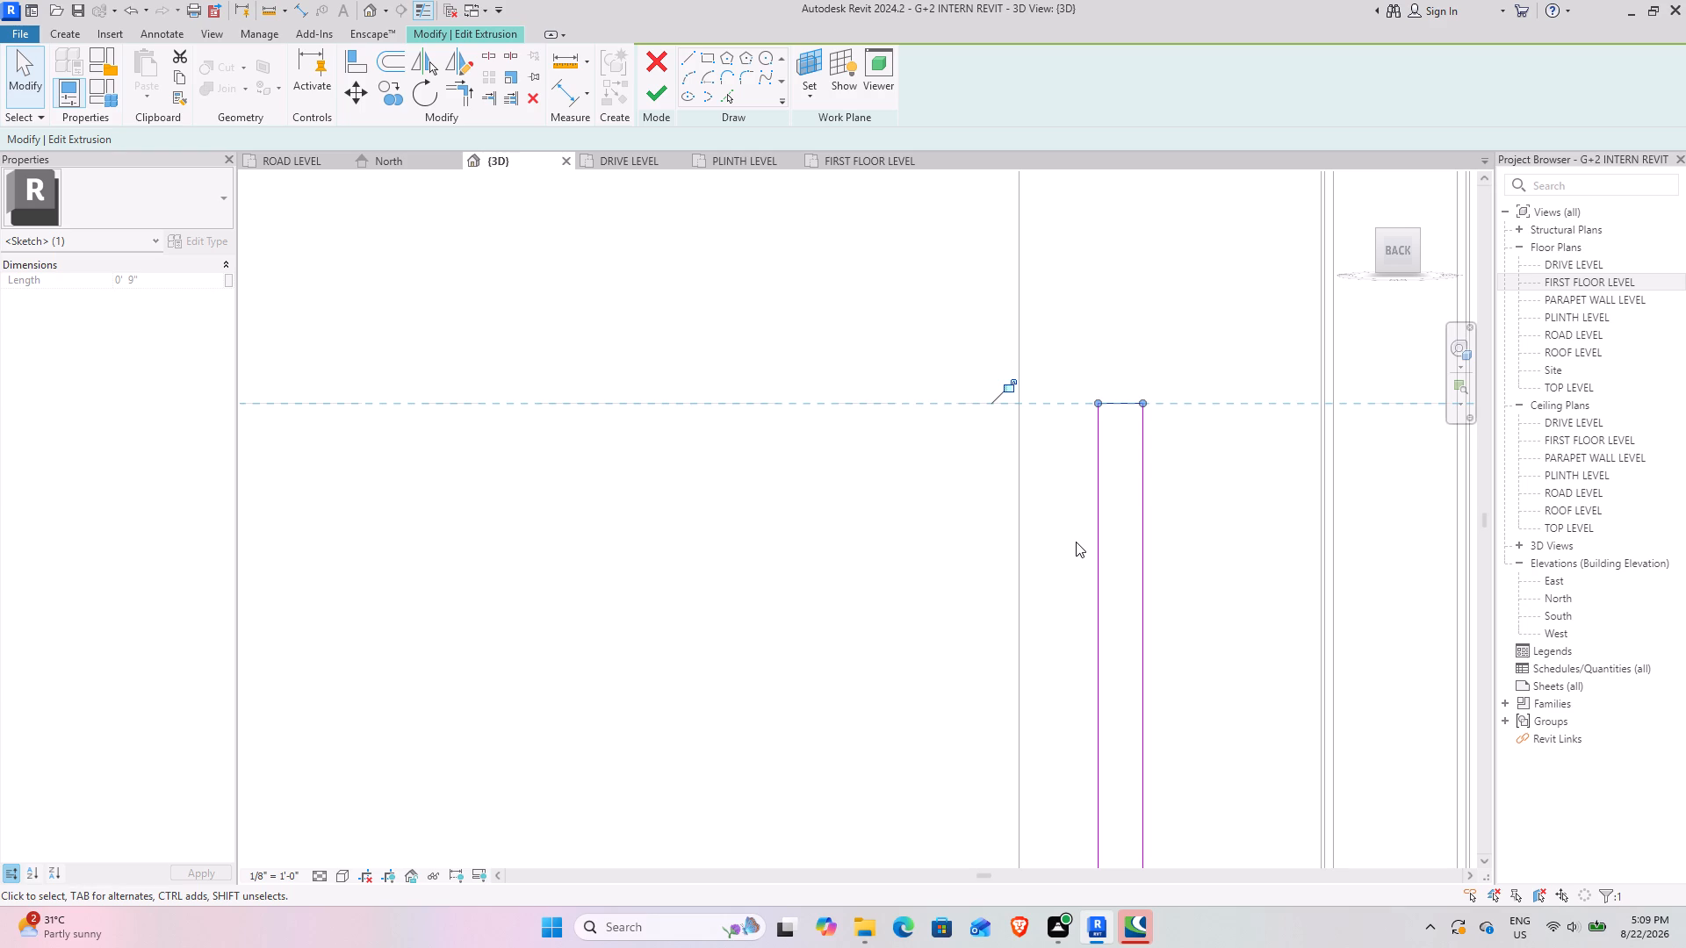
{"action": "scroll", "coordinate": [1032, 536], "scroll_direction": "down", "scroll_amount": 8}
{"action": "middle_click_drag", "start_coordinate": [793, 596], "coordinate": [799, 580]}
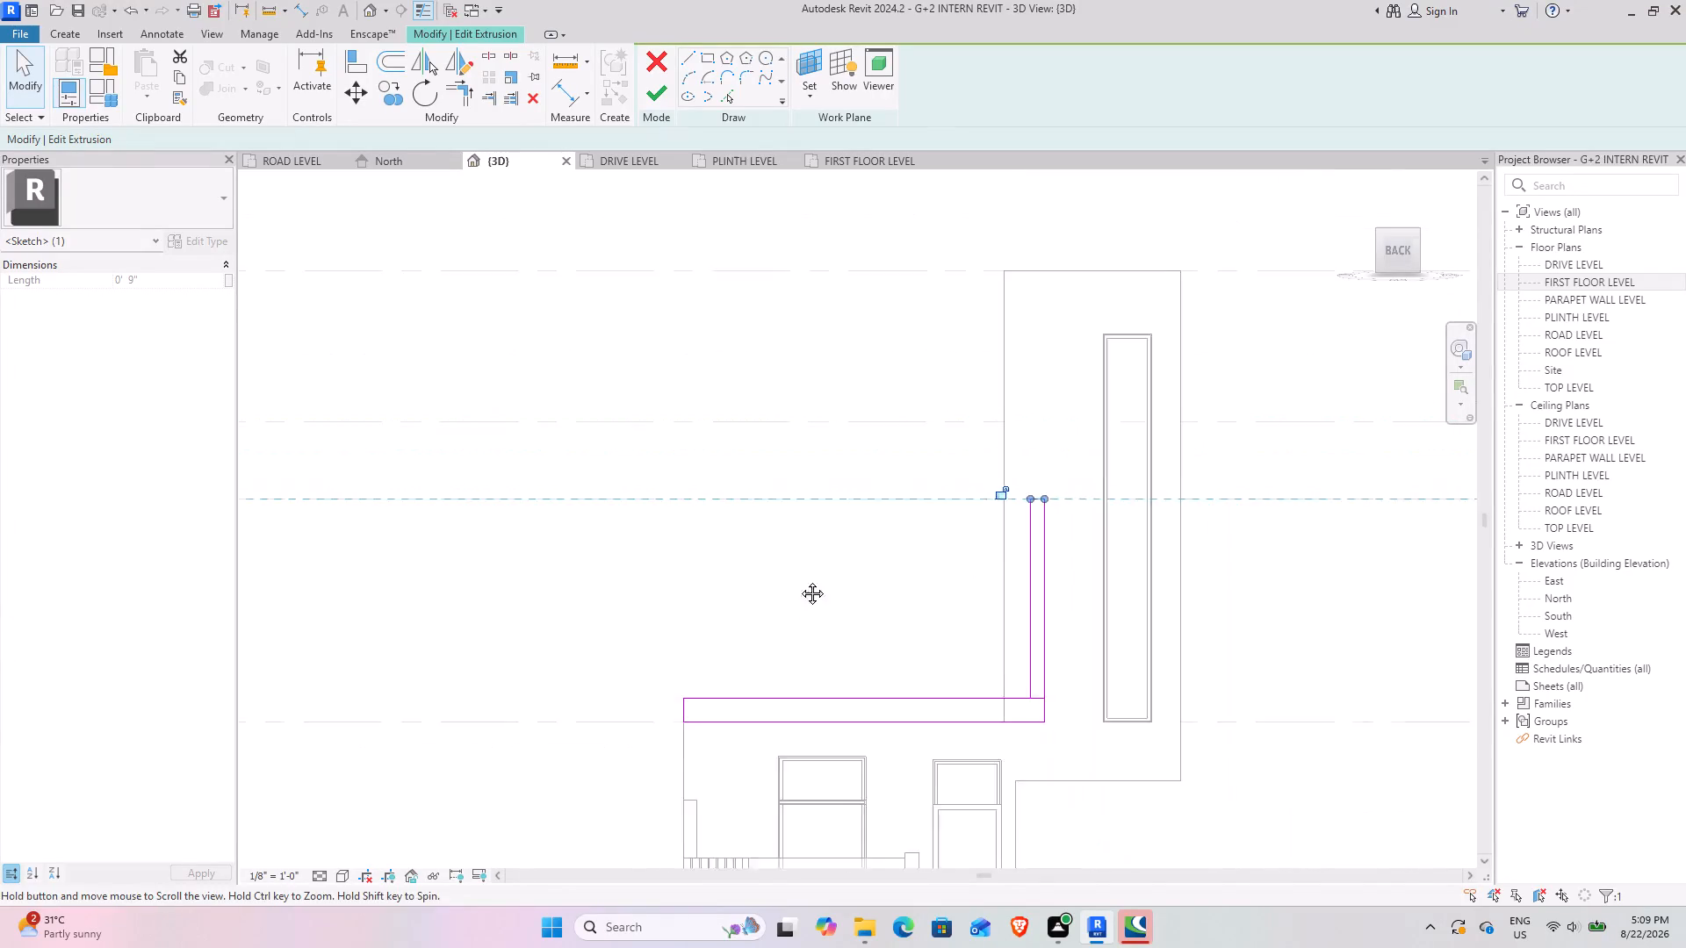
{"action": "middle_click_drag", "start_coordinate": [799, 580], "coordinate": [864, 492]}
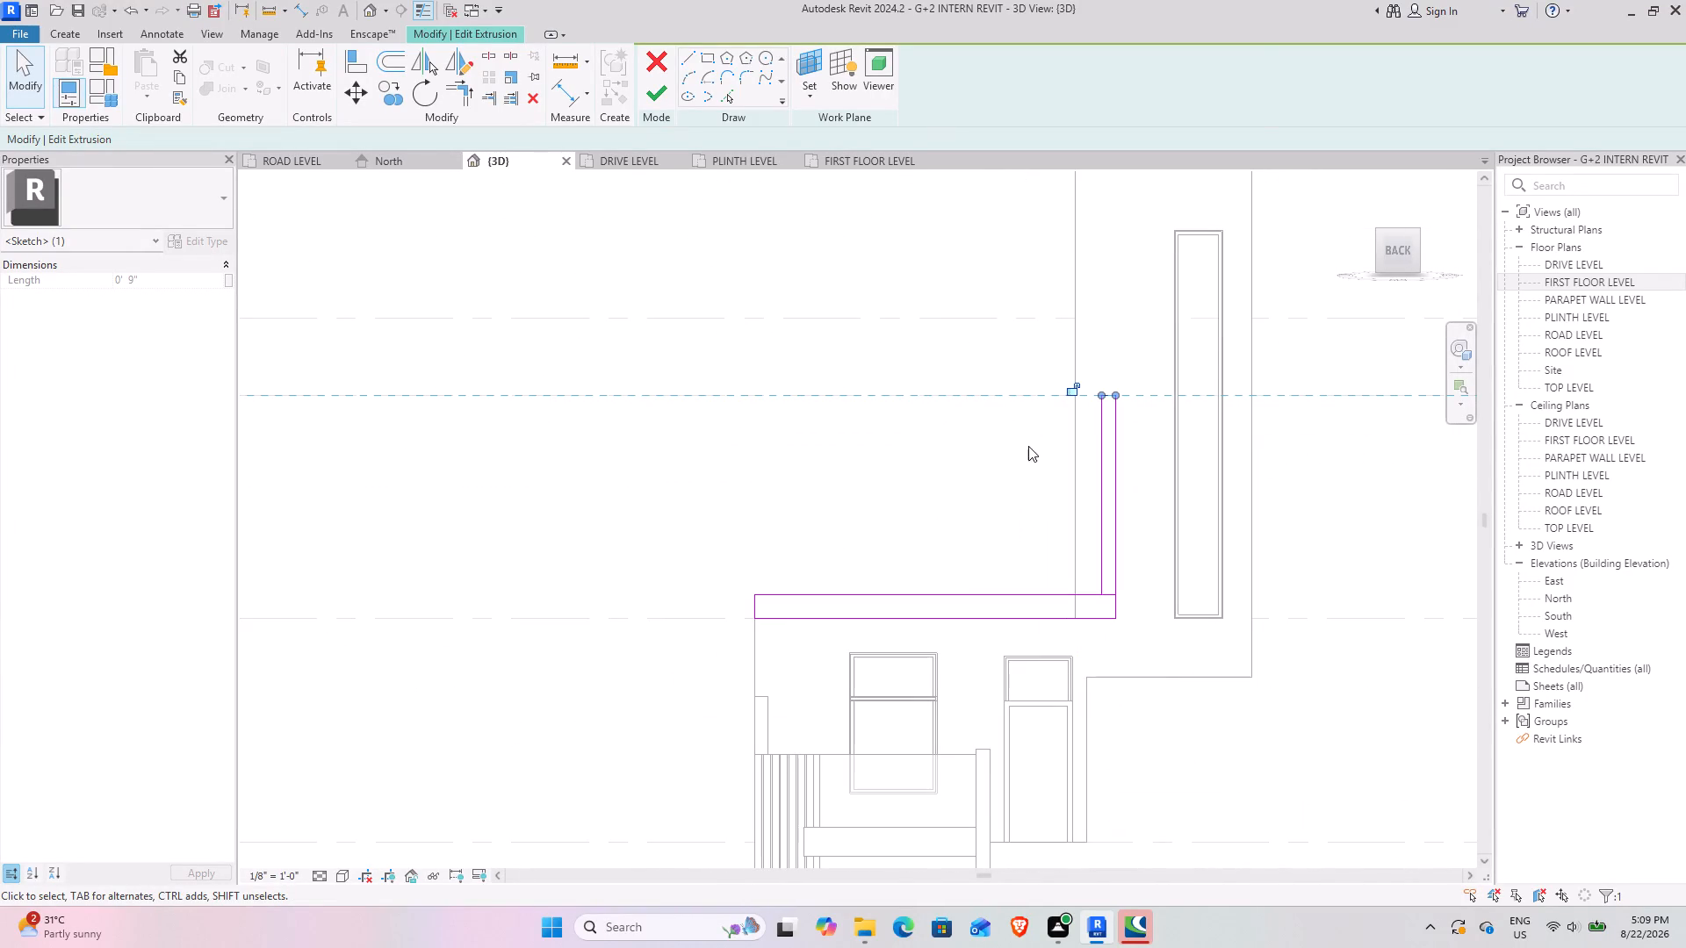
{"action": "left_click", "coordinate": [1002, 404]}
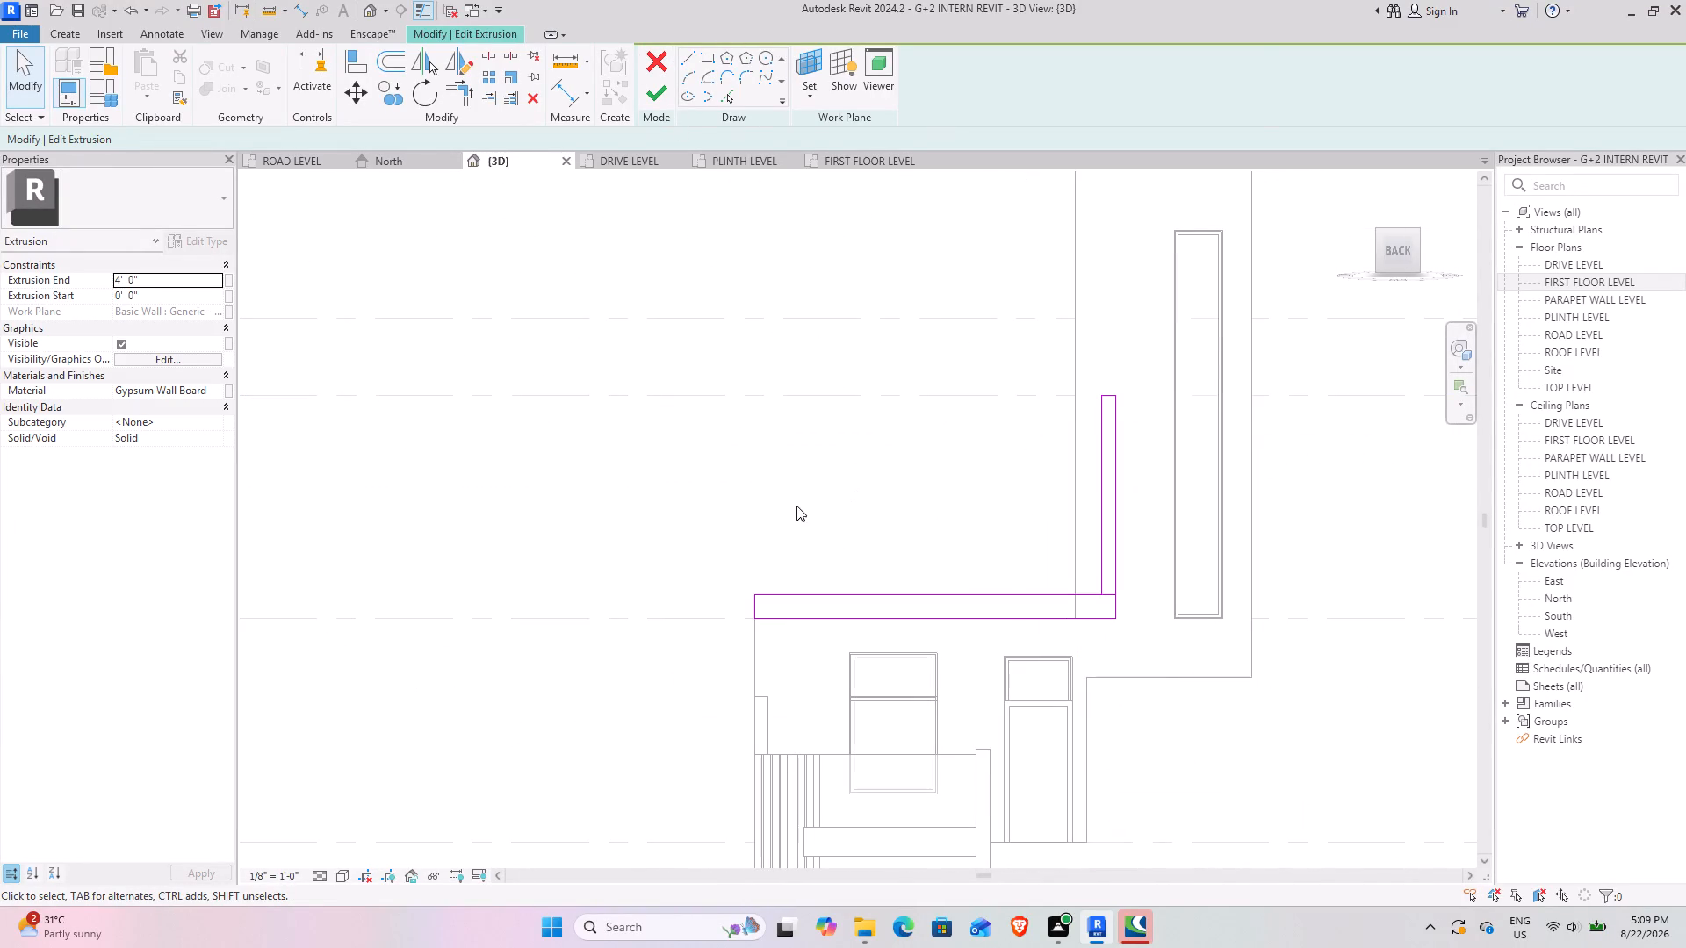
Sketch a 9" wide upright at the slab profile's opposite end, rising 10'3" from its top edge to ROOF LEVEL.
{"action": "left_click", "coordinate": [687, 56]}
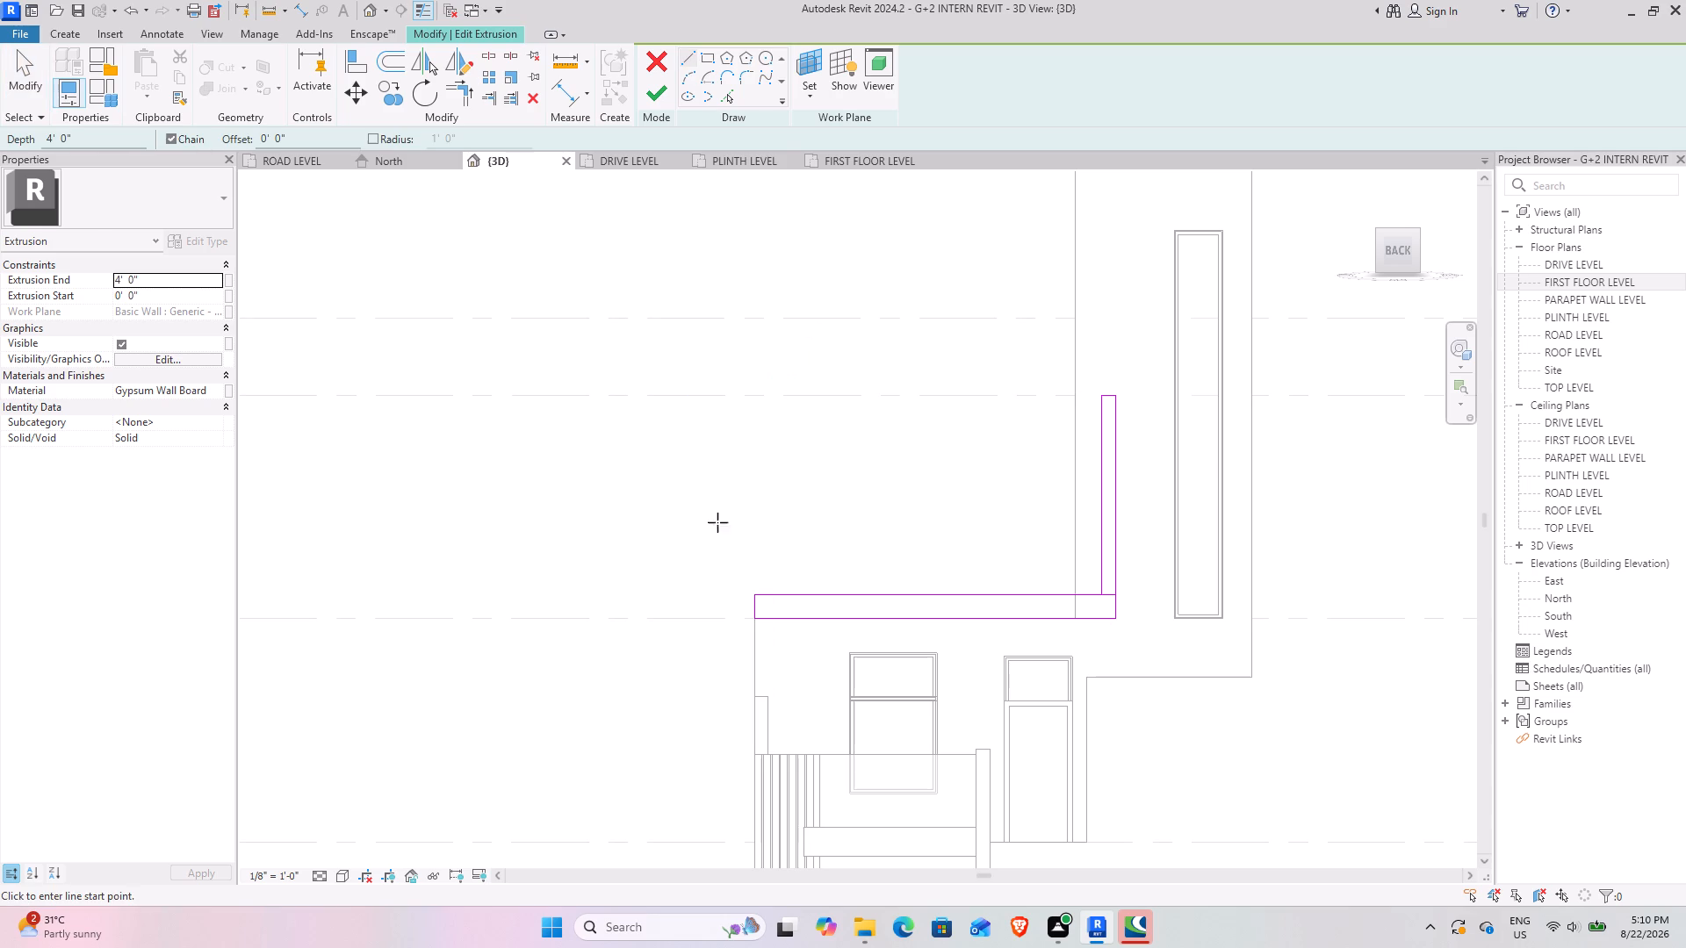
{"action": "left_click", "coordinate": [752, 594]}
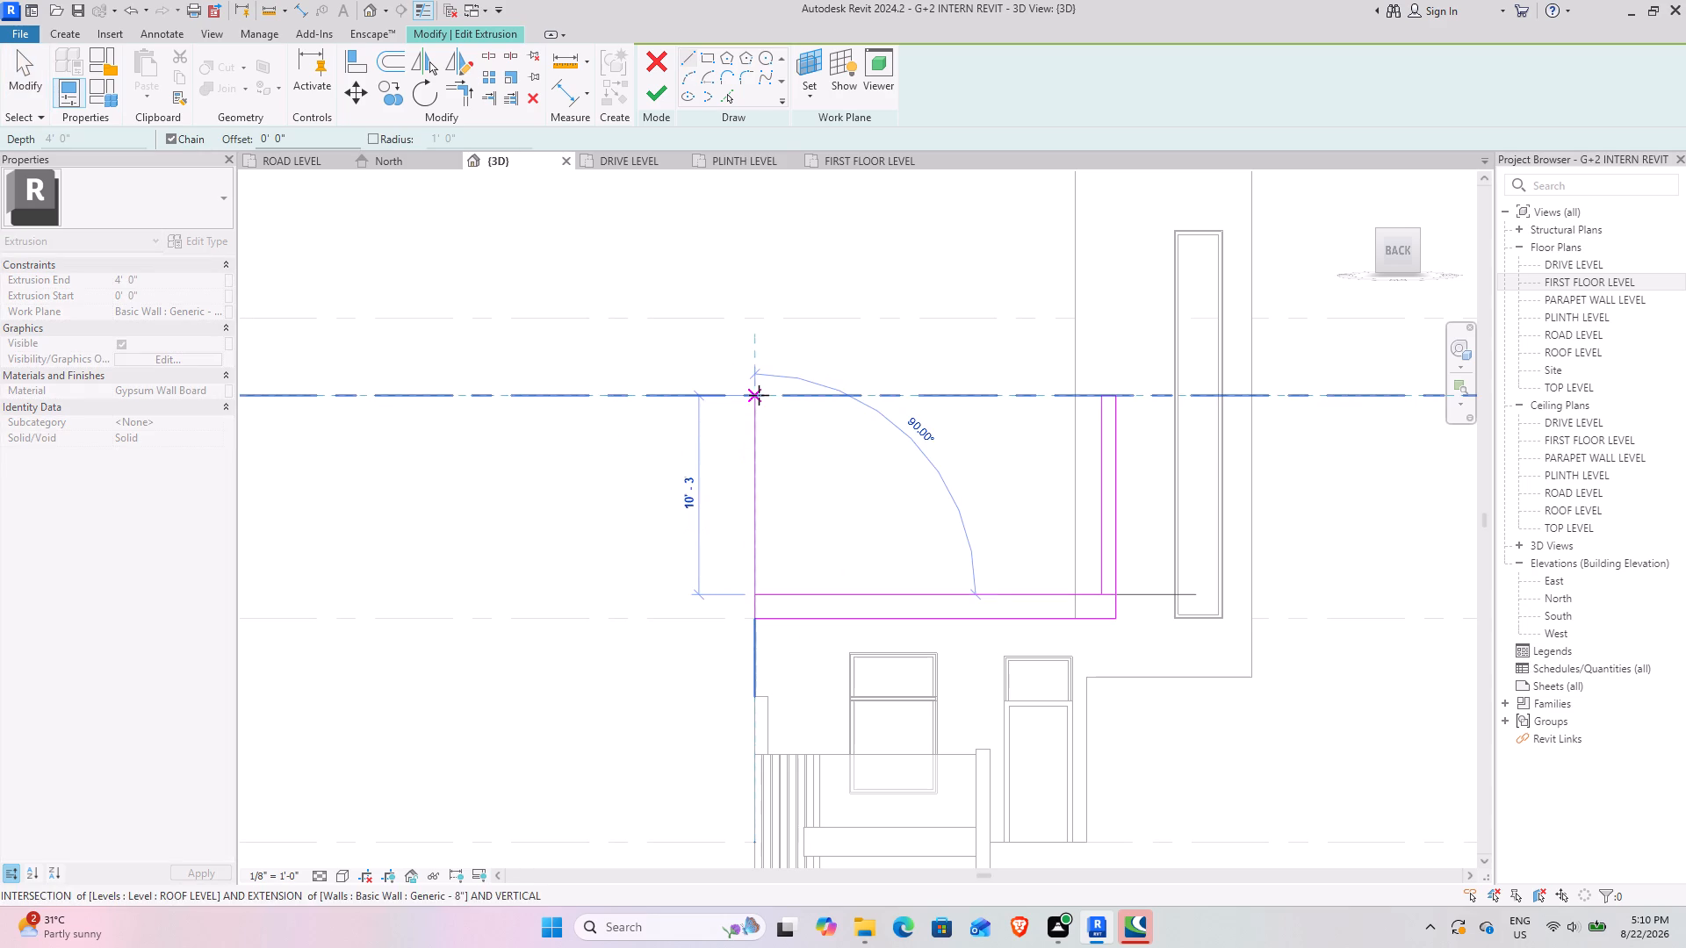
{"action": "left_click", "coordinate": [759, 395]}
{"action": "type", "text": "9\""}
{"action": "key", "text": "Return"}
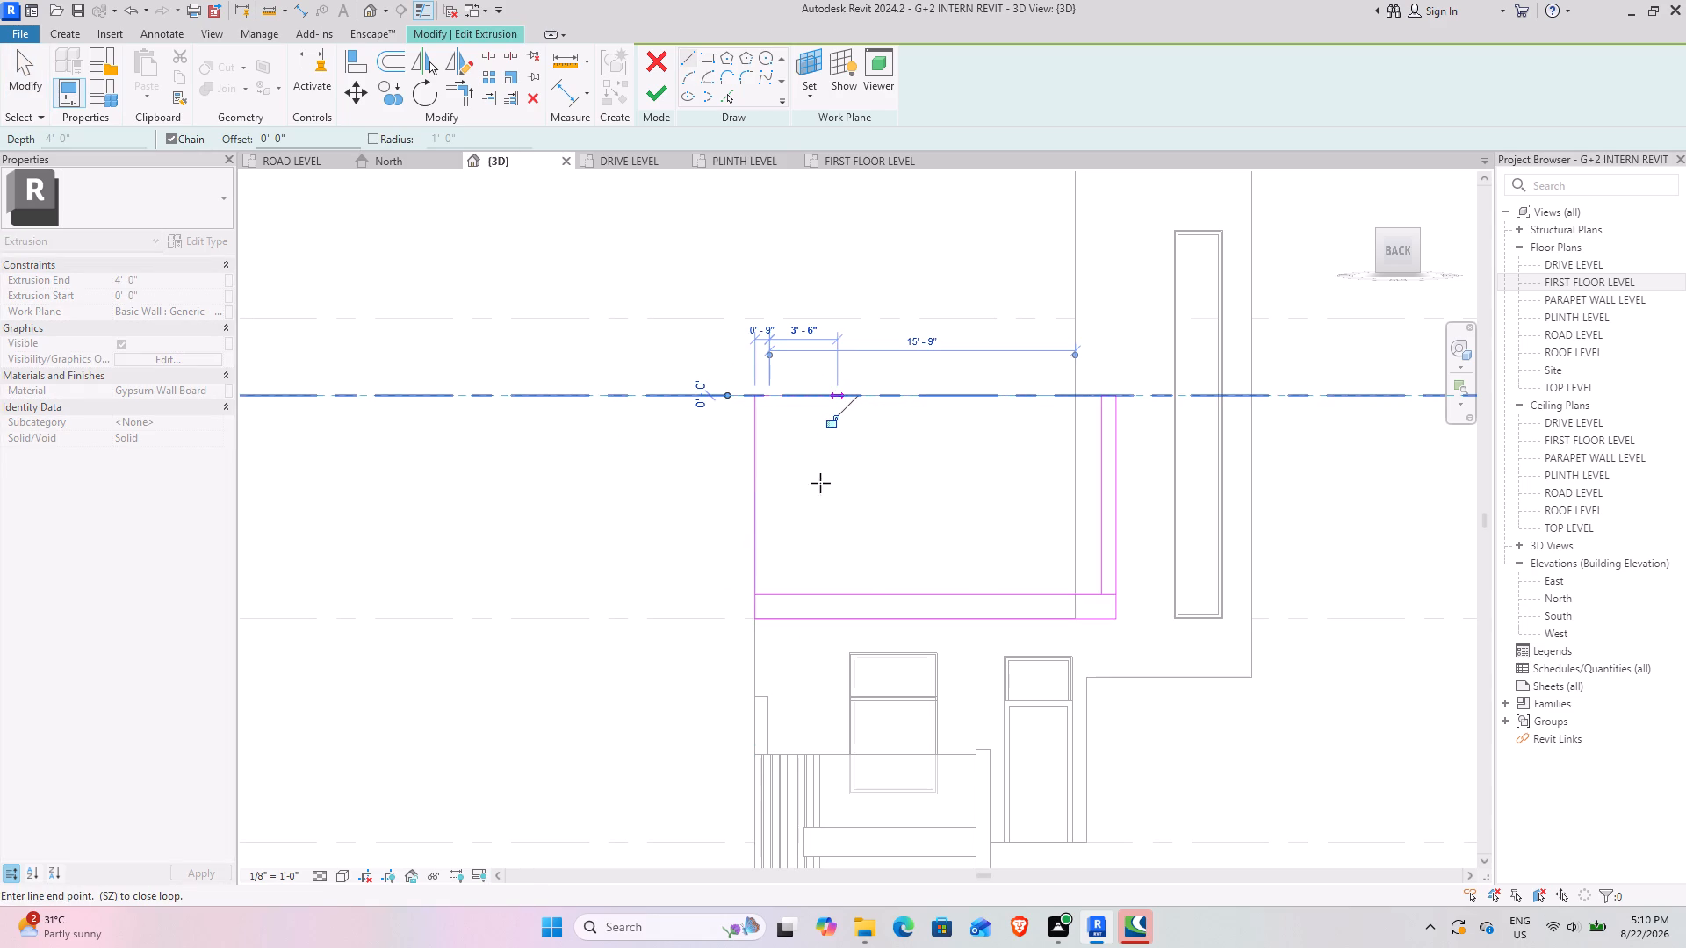
{"action": "left_click", "coordinate": [773, 603]}
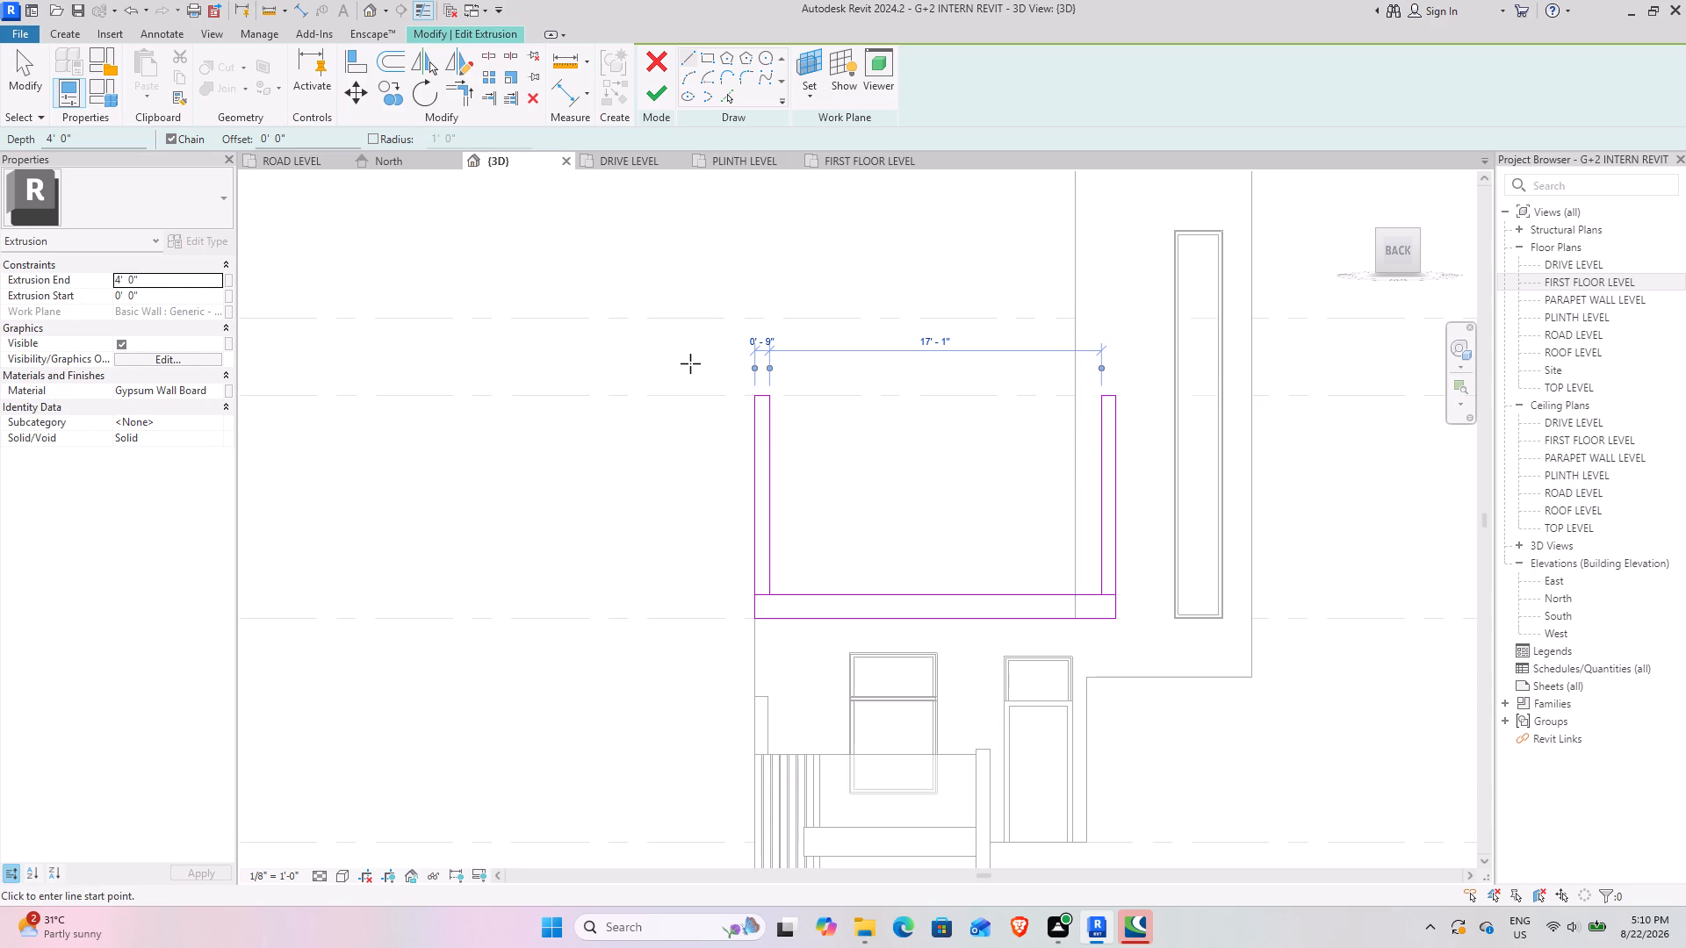
{"action": "key", "text": "Escape"}
Raise the new upright's top edge from ROOF LEVEL to PARAPET WALL LEVEL.
{"action": "scroll", "coordinate": [766, 392], "scroll_direction": "up", "scroll_amount": 8}
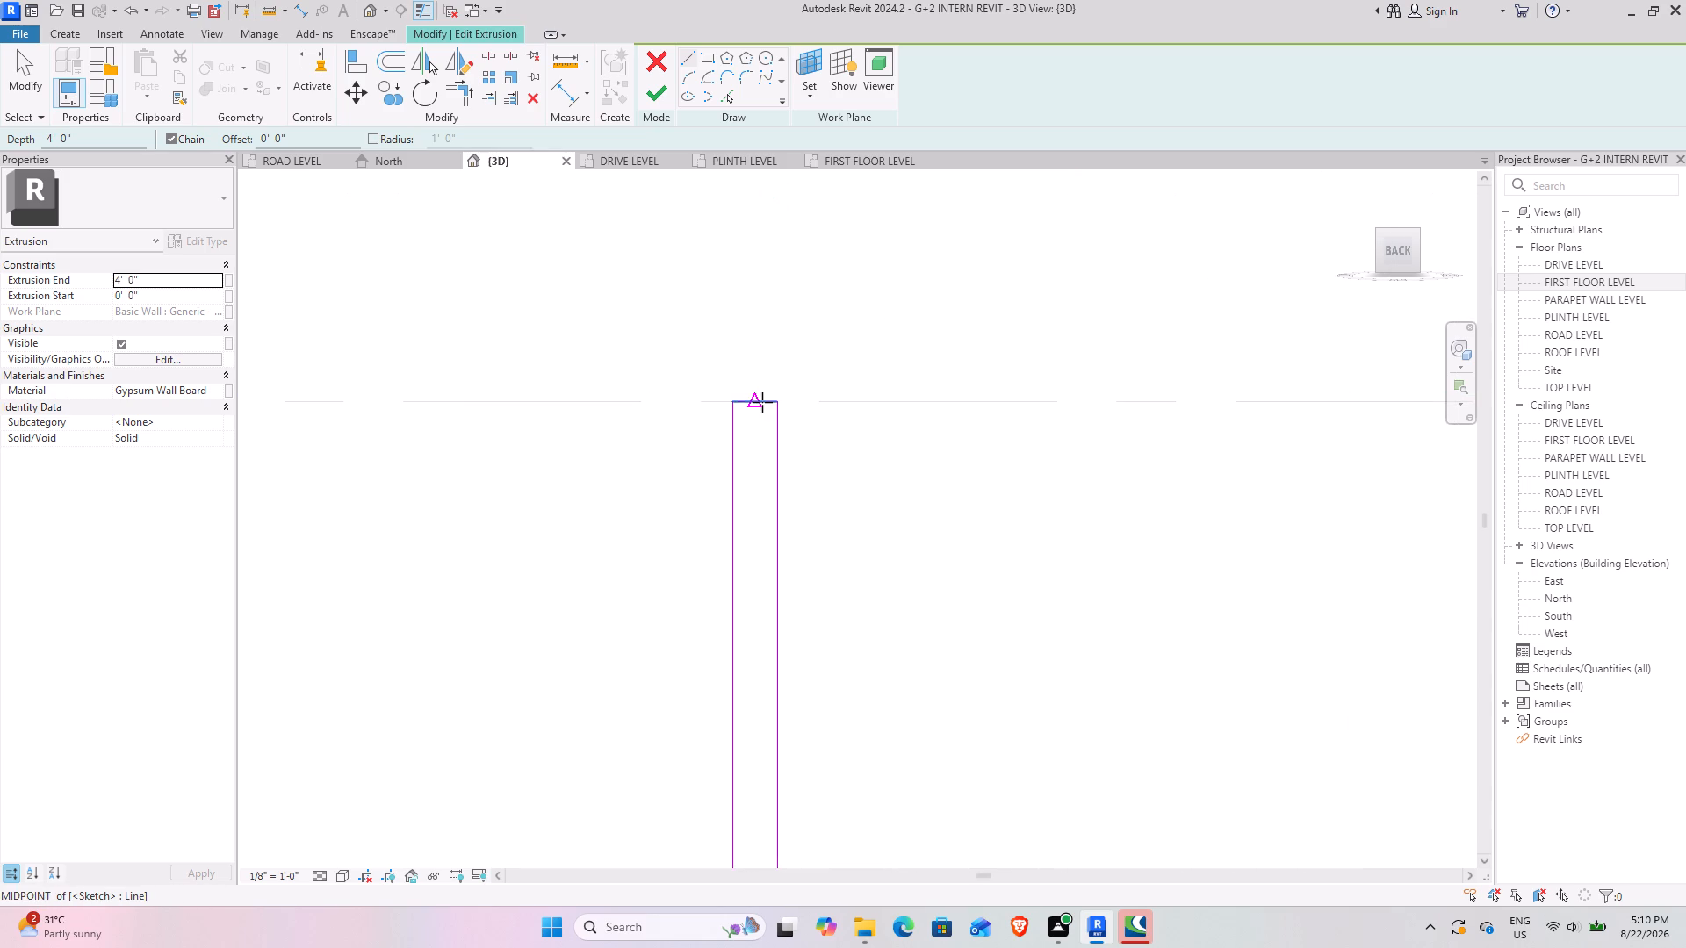
{"action": "left_click", "coordinate": [762, 402]}
{"action": "key", "text": "Escape"}
{"action": "key", "text": "Escape"}
{"action": "left_click", "coordinate": [752, 398]}
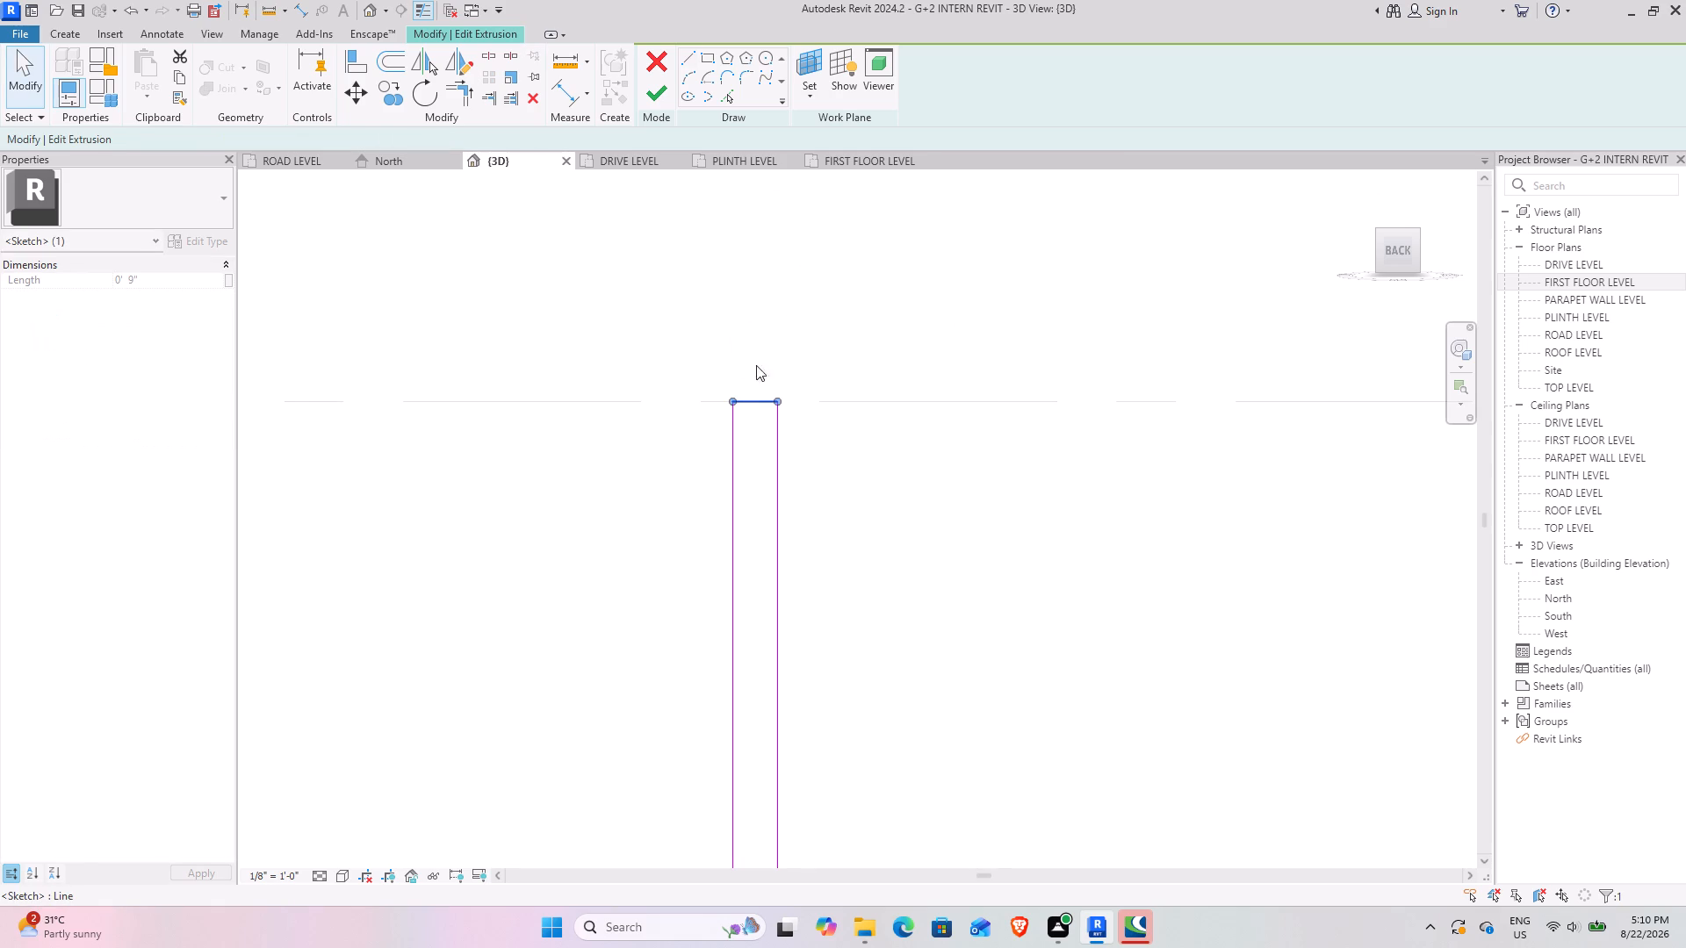
{"action": "middle_click_drag", "start_coordinate": [772, 322], "coordinate": [828, 600]}
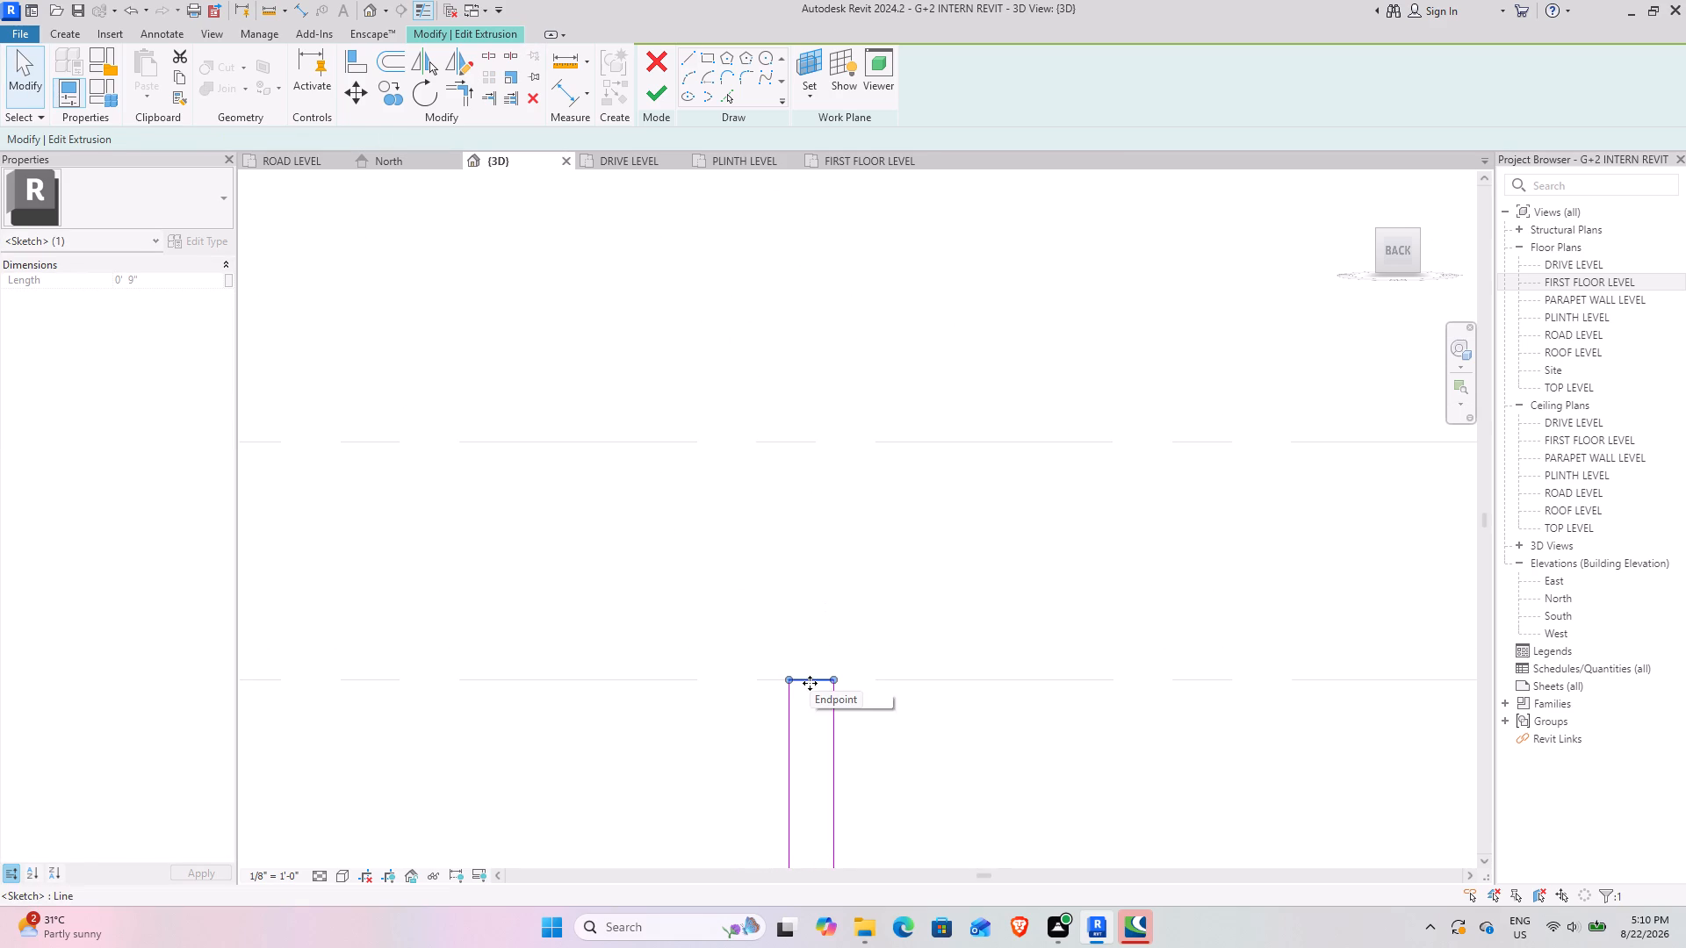
{"action": "left_click_drag", "start_coordinate": [810, 683], "coordinate": [816, 445]}
Sketch a rectangle about 10'6" long and 6" high from the shorter upright's outer top corner, extending towards the taller upright.
{"action": "scroll", "coordinate": [874, 566], "scroll_direction": "down", "scroll_amount": 8}
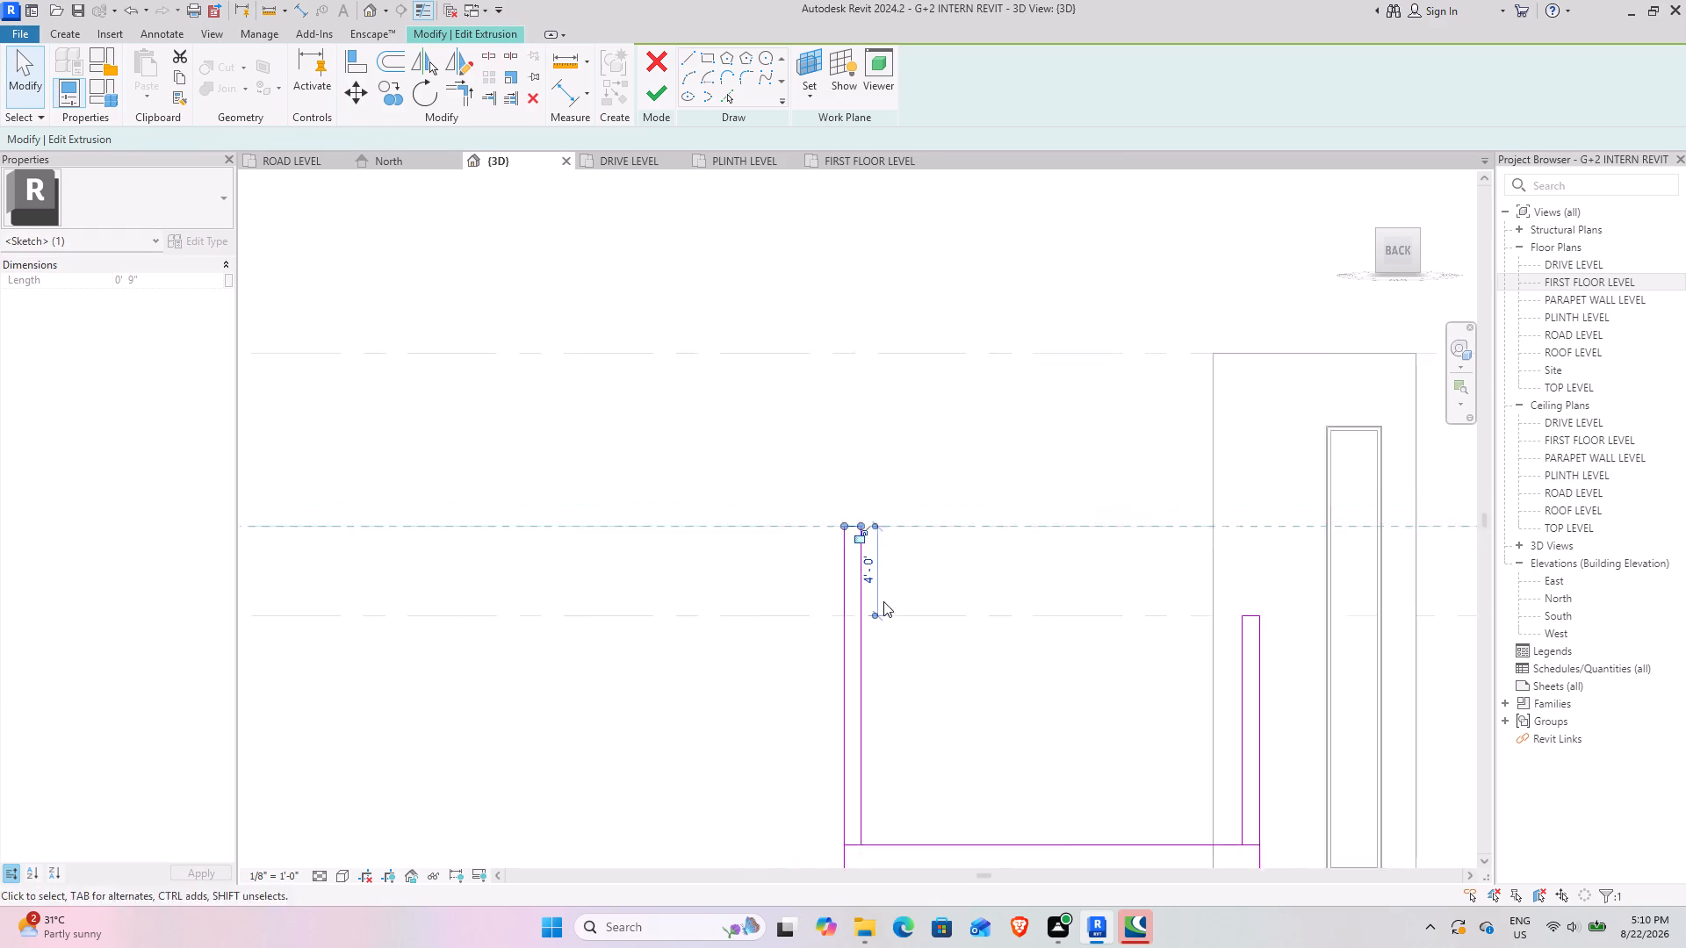
{"action": "scroll", "coordinate": [883, 601], "scroll_direction": "down", "scroll_amount": 1}
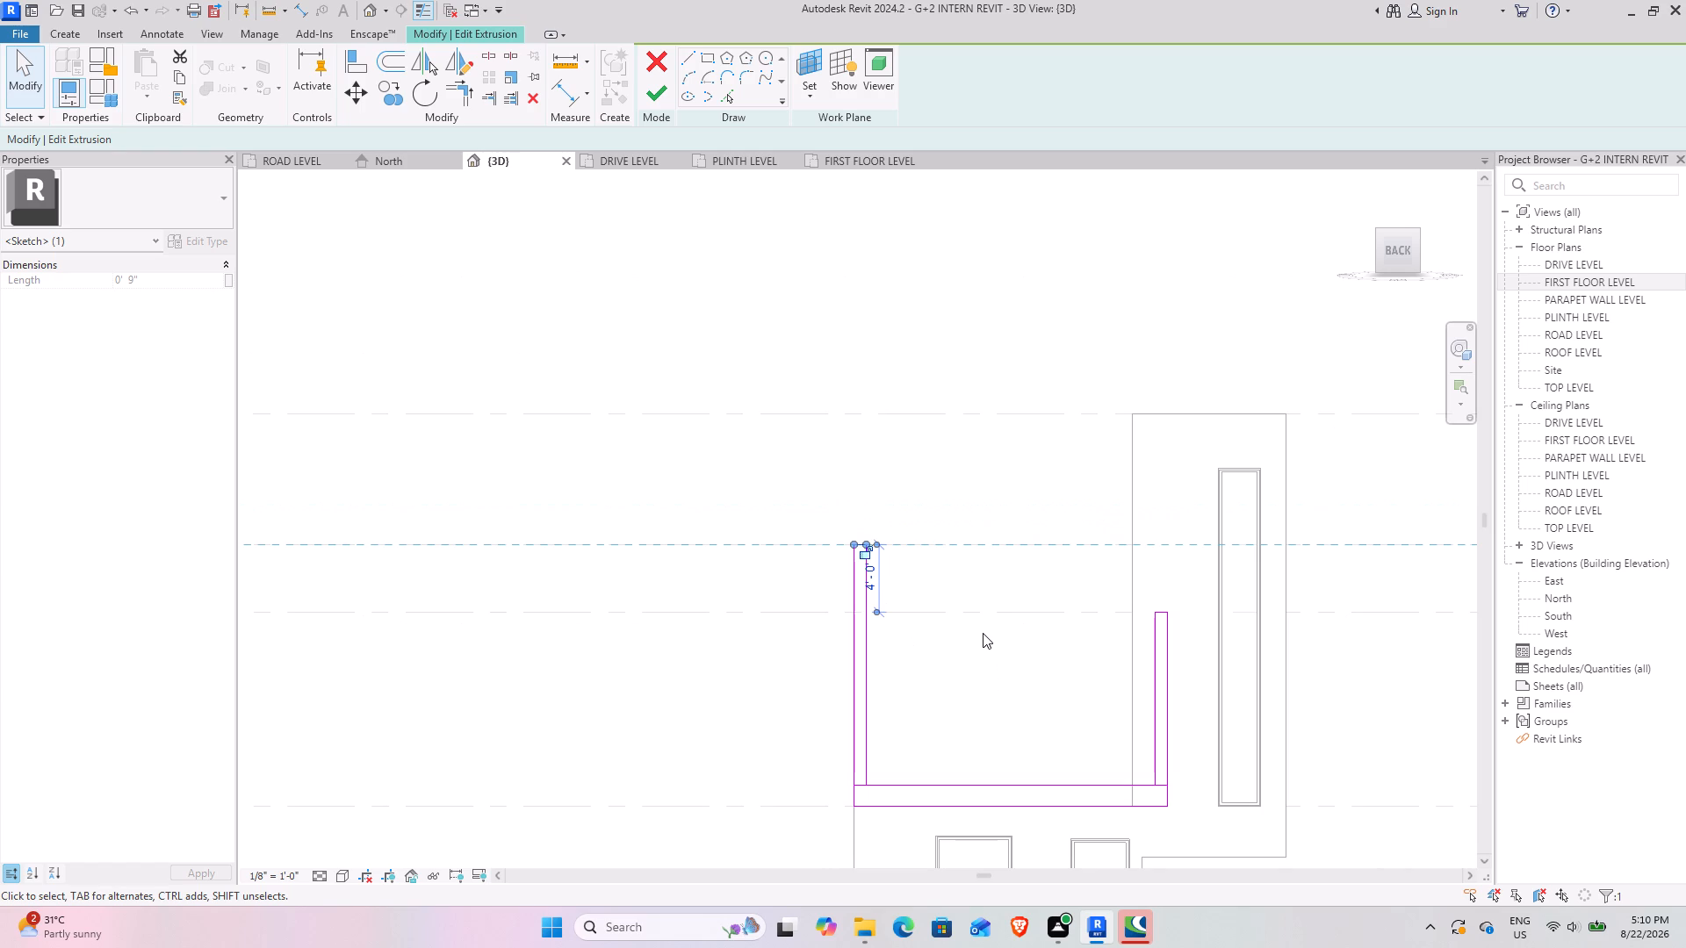
{"action": "scroll", "coordinate": [981, 633], "scroll_direction": "down", "scroll_amount": 4}
{"action": "middle_click_drag", "start_coordinate": [976, 643], "coordinate": [926, 621]}
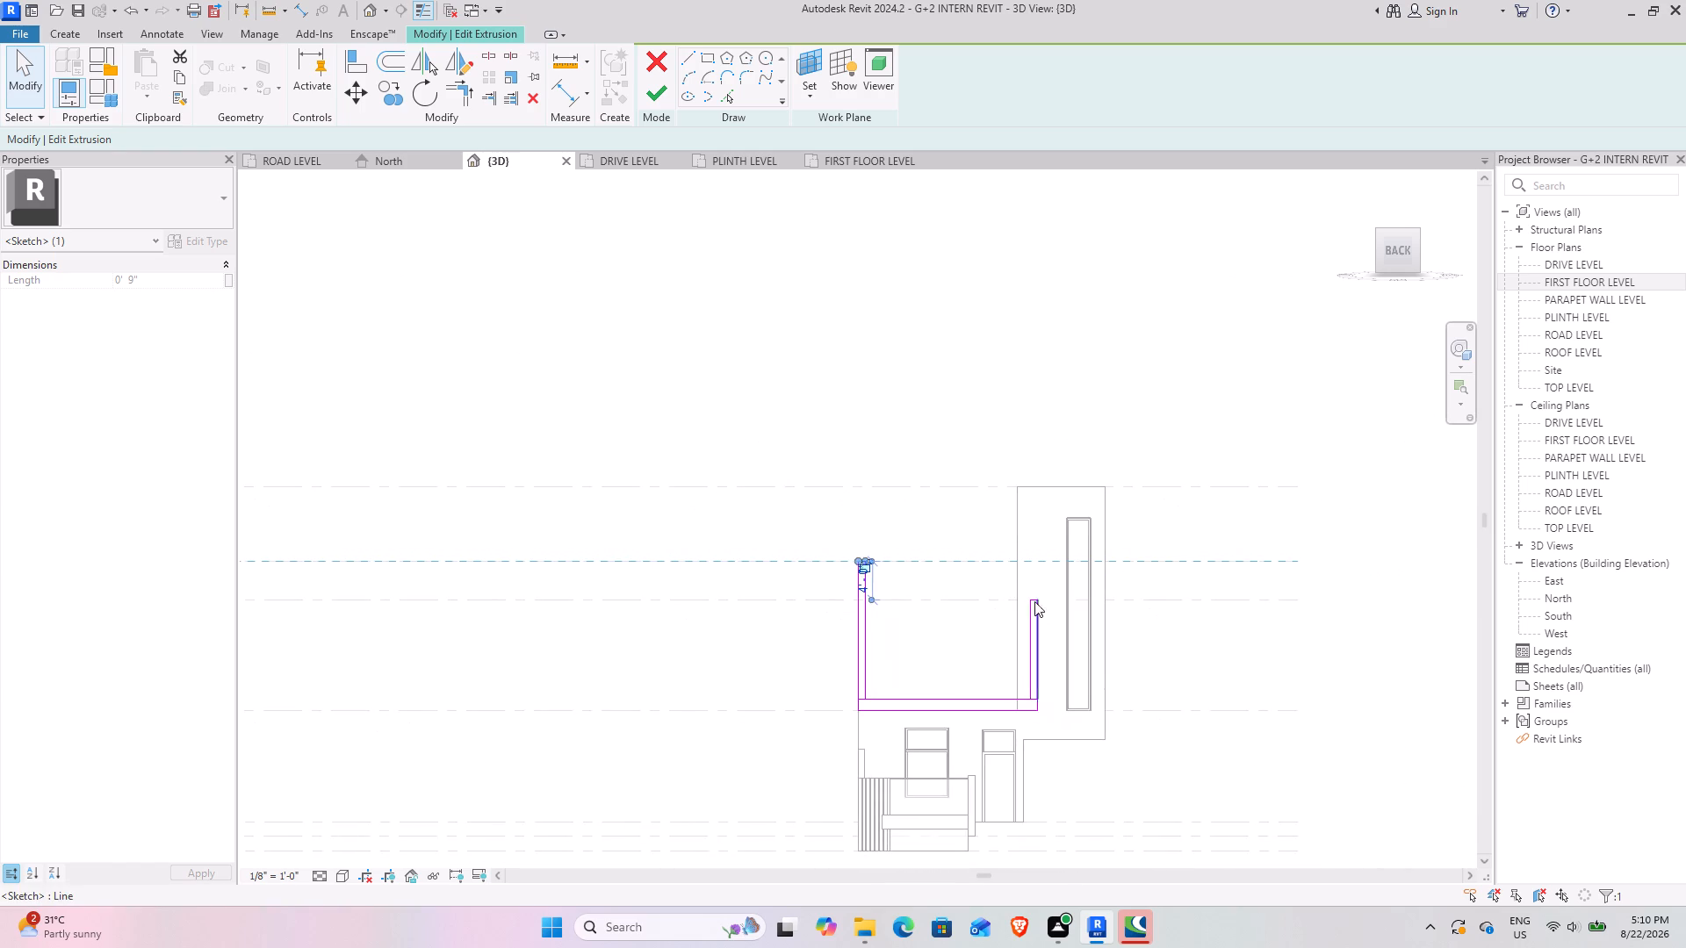
{"action": "scroll", "coordinate": [1018, 571], "scroll_direction": "up", "scroll_amount": 4}
{"action": "left_click", "coordinate": [688, 52]}
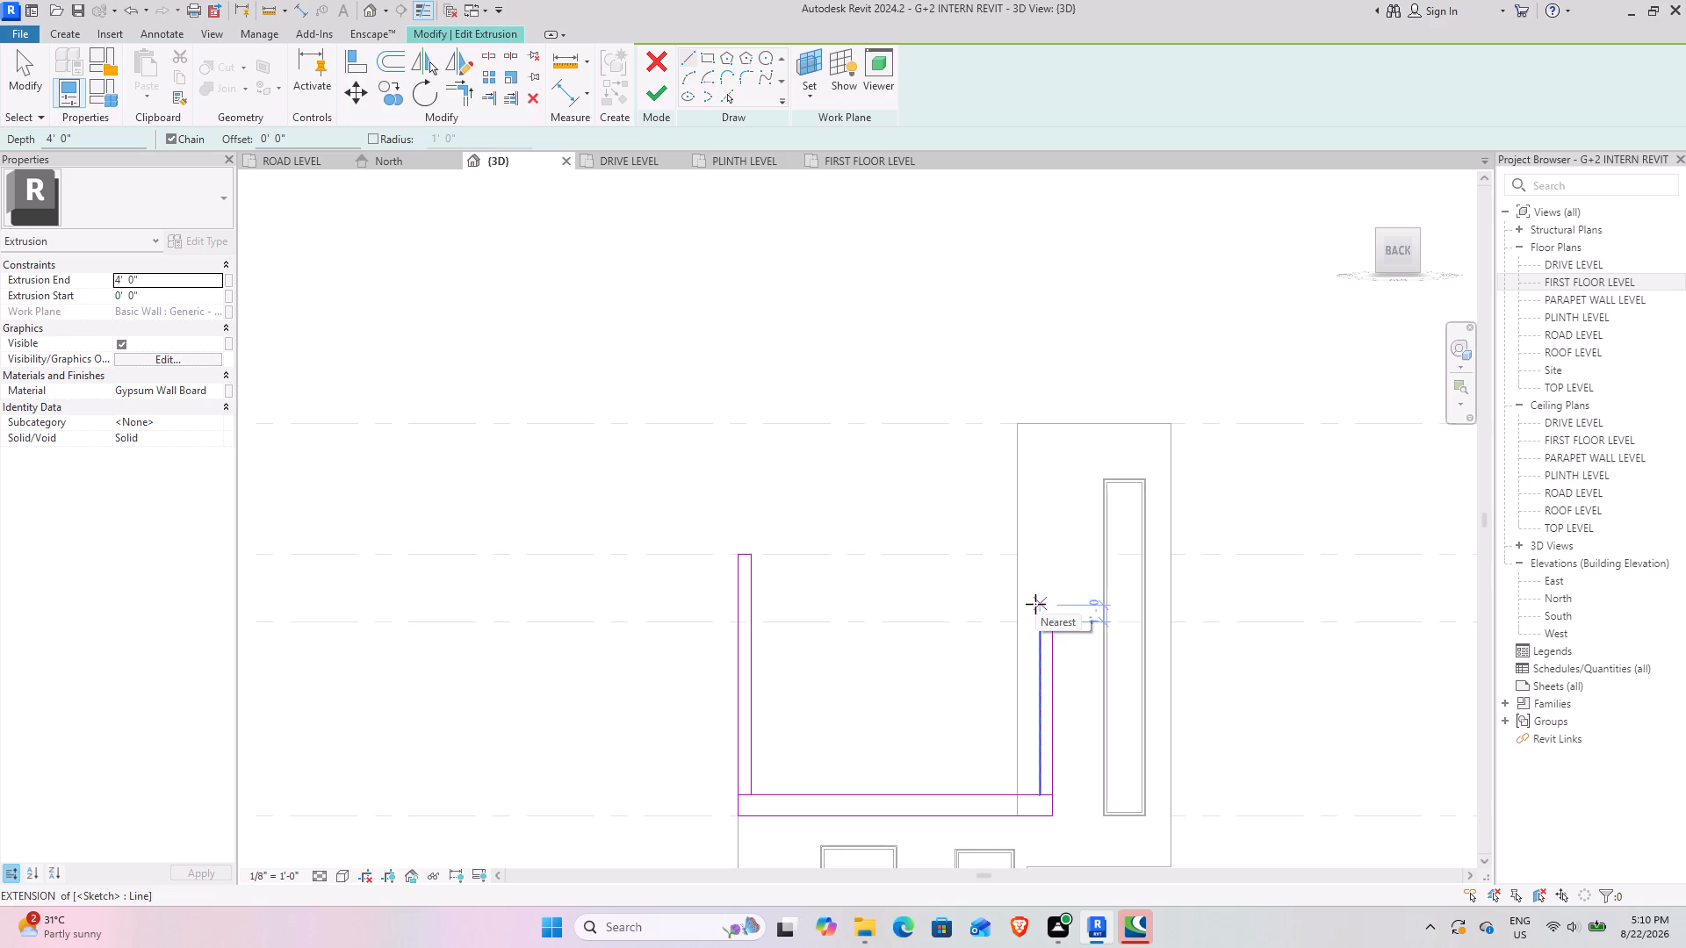
{"action": "scroll", "coordinate": [1018, 593], "scroll_direction": "up", "scroll_amount": 2}
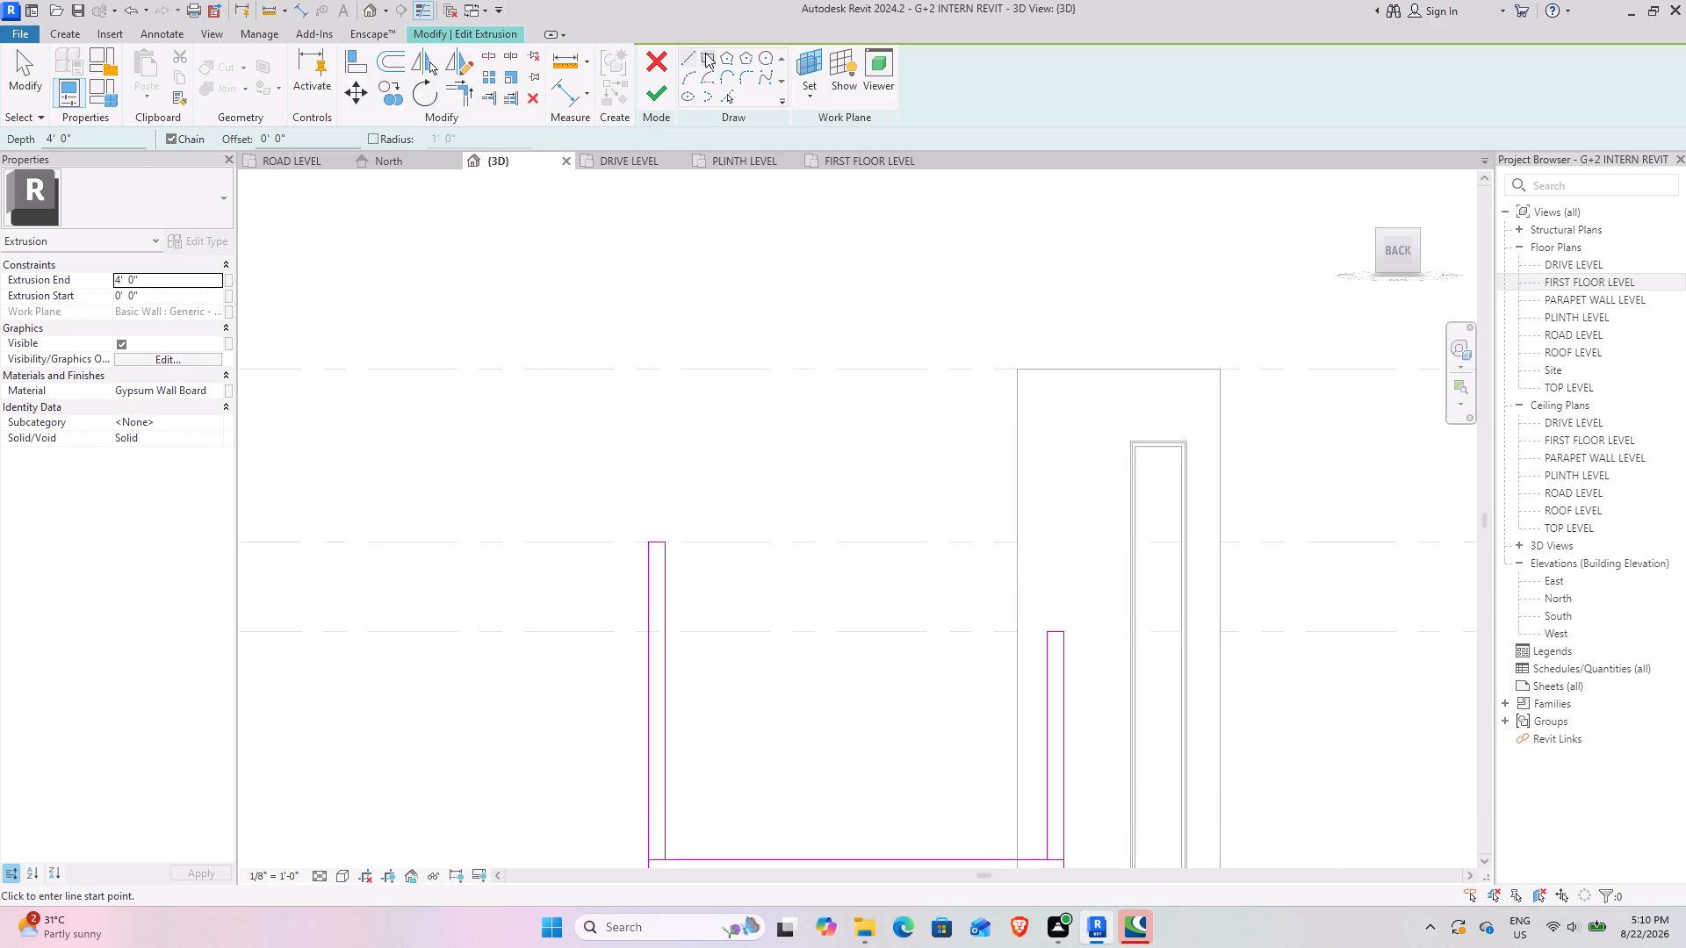
{"action": "left_click", "coordinate": [705, 53]}
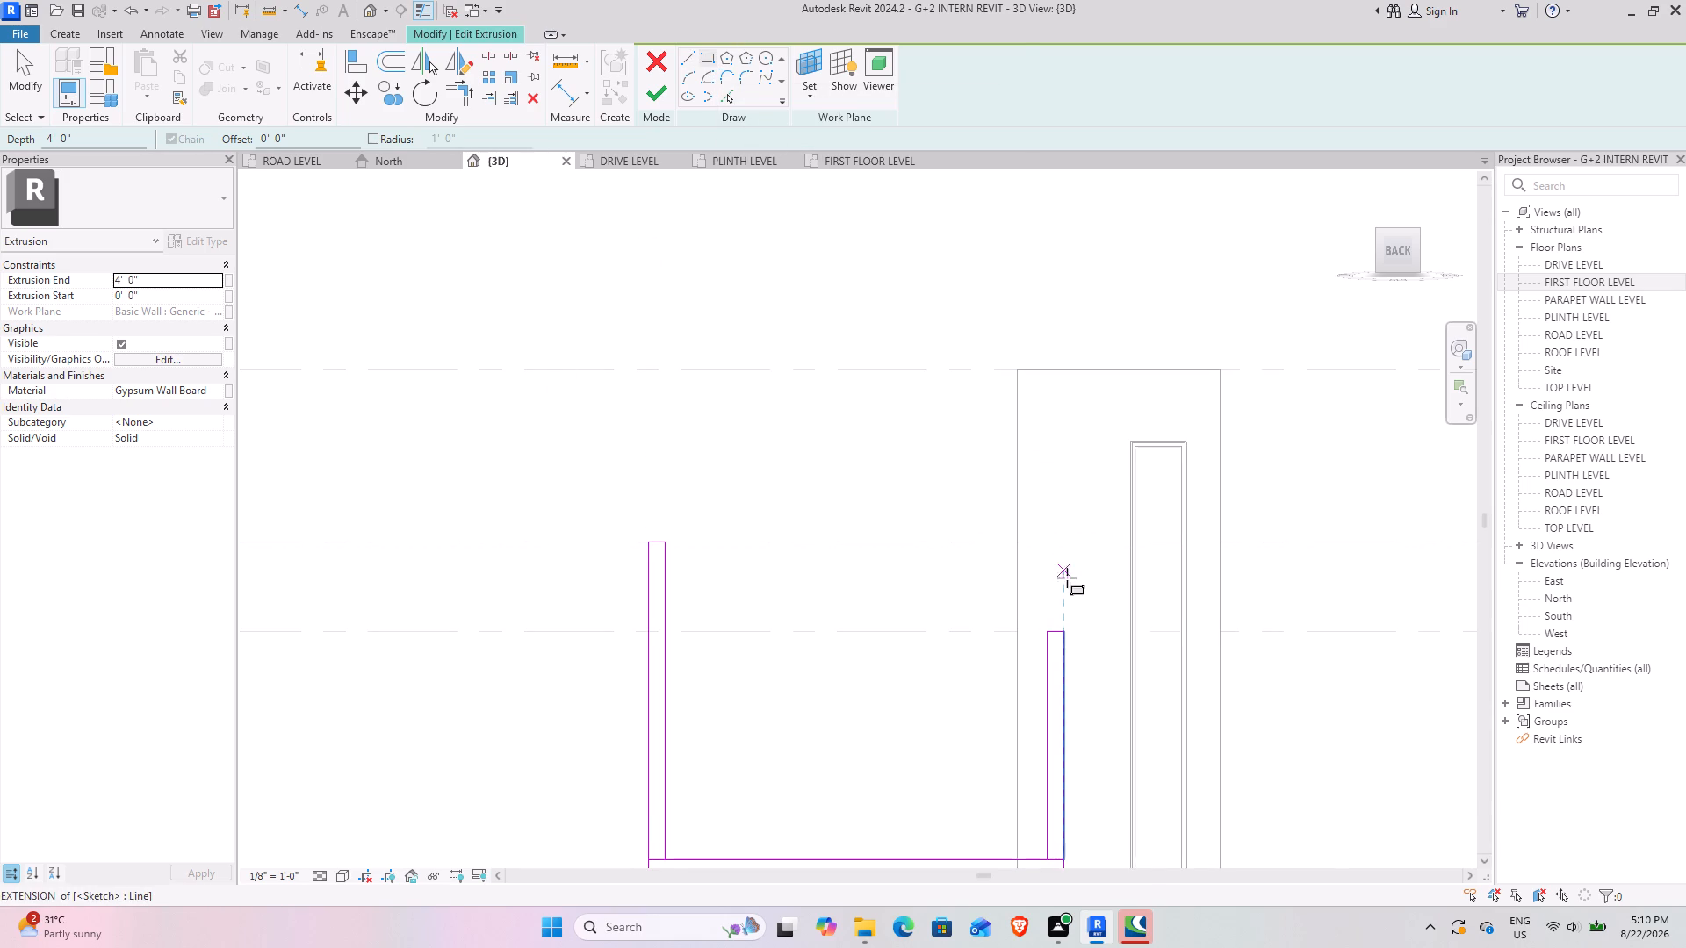
{"action": "left_click", "coordinate": [1066, 631]}
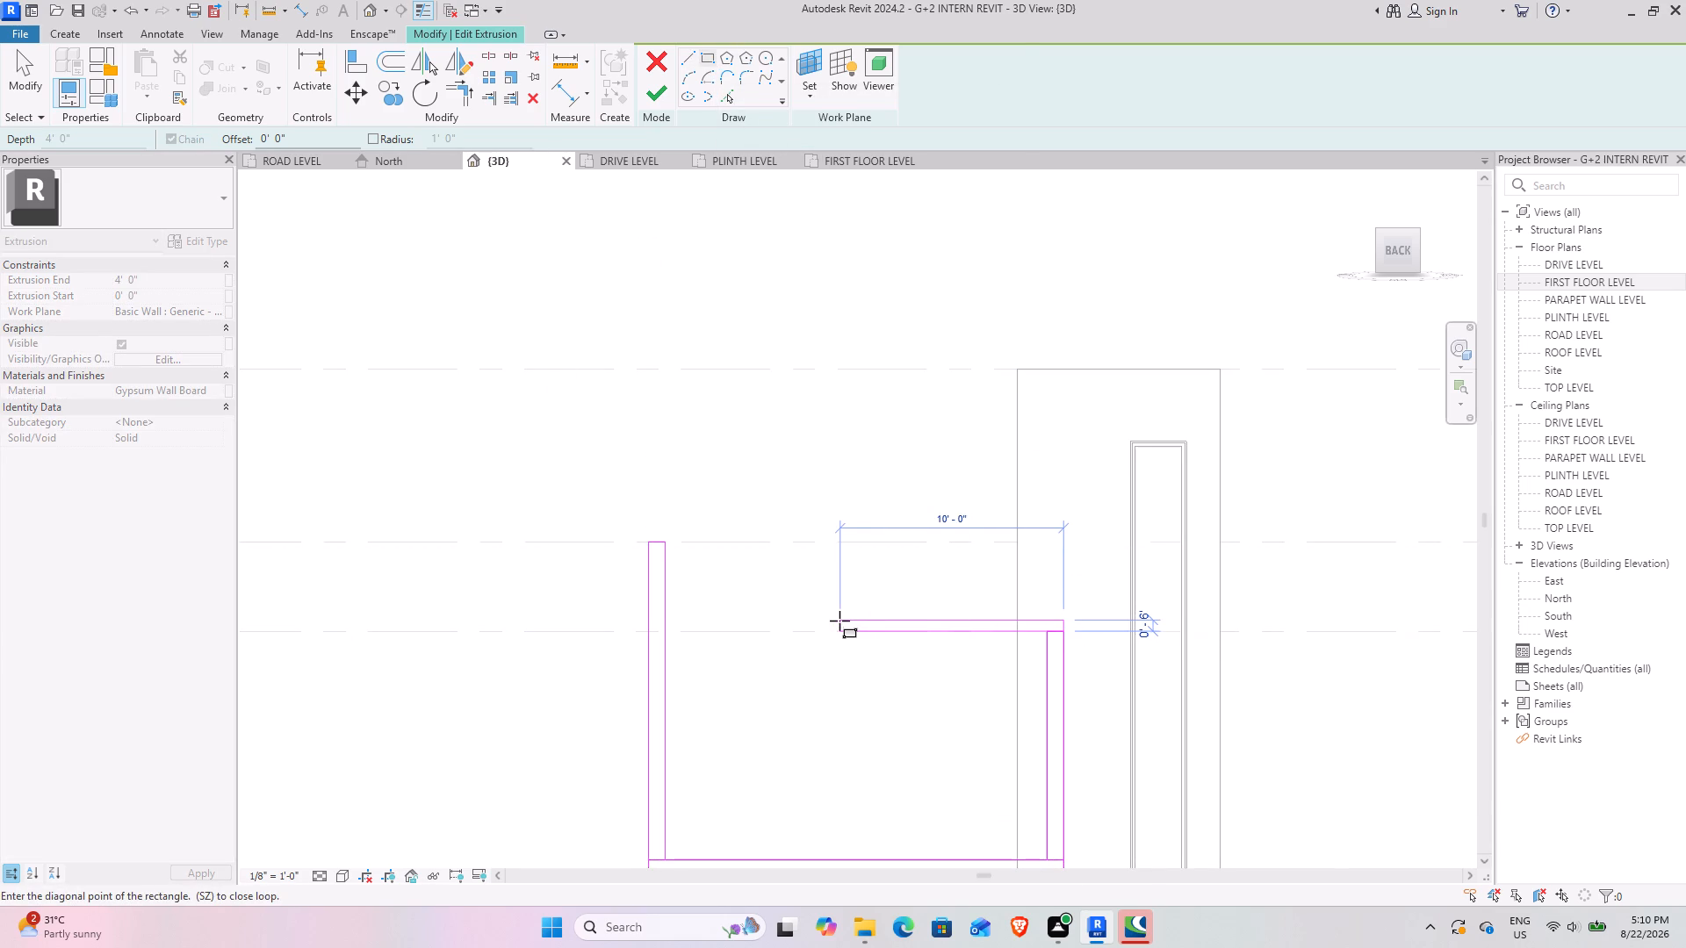
{"action": "left_click", "coordinate": [824, 615]}
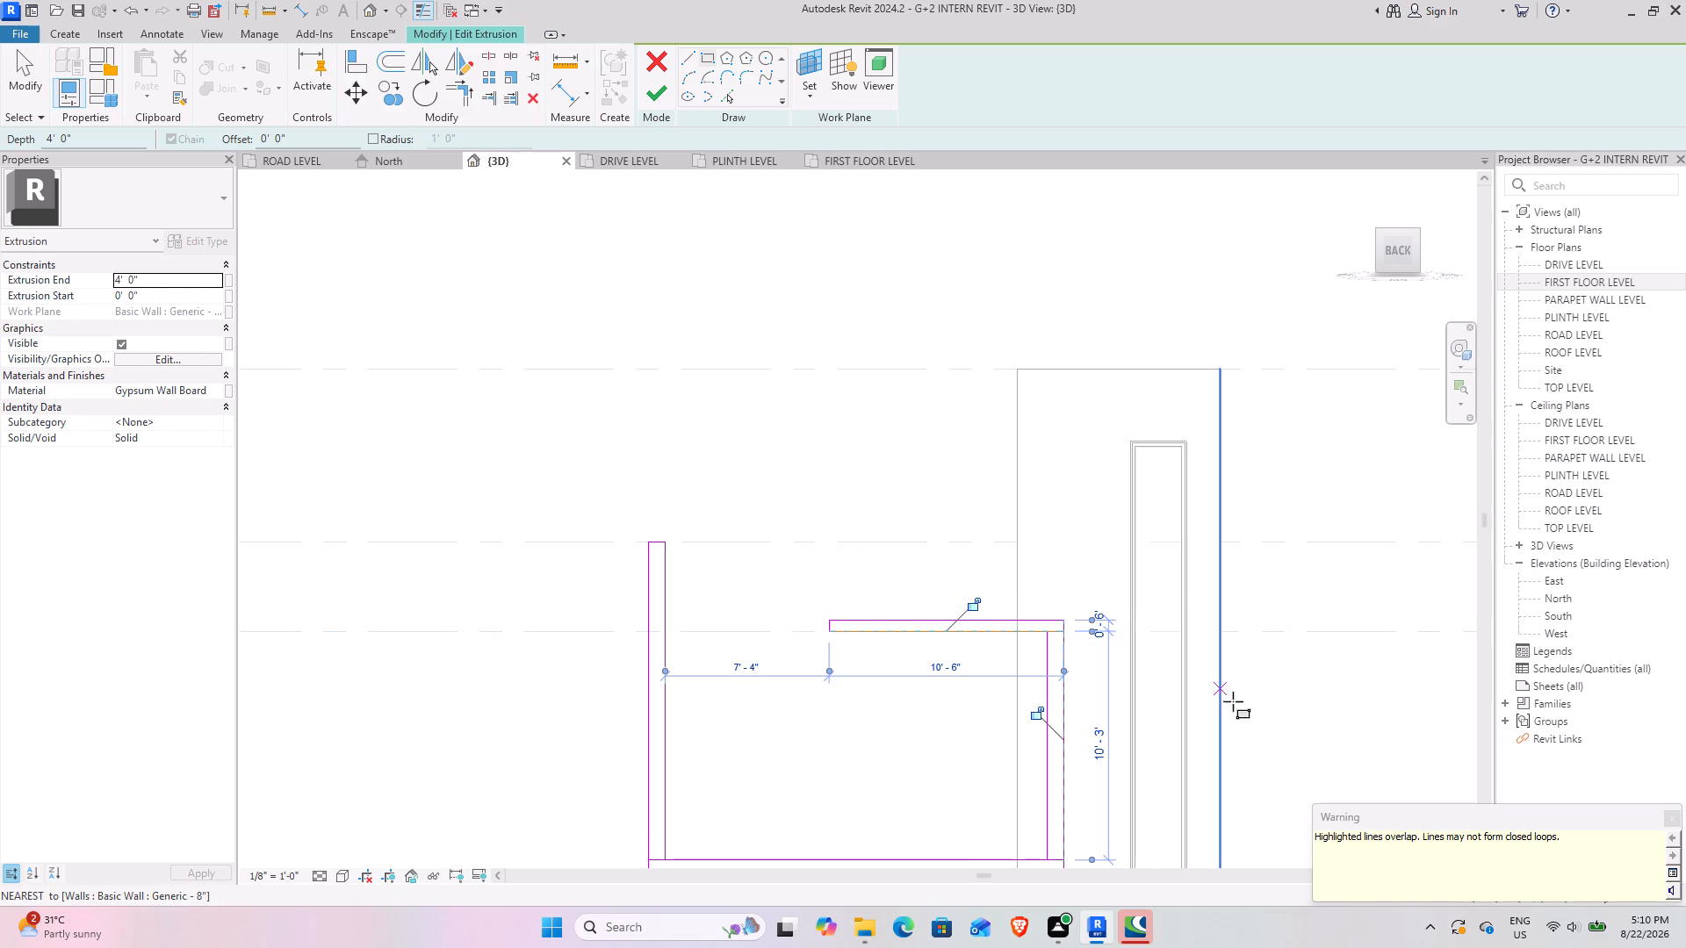
{"action": "left_click", "coordinate": [1677, 819]}
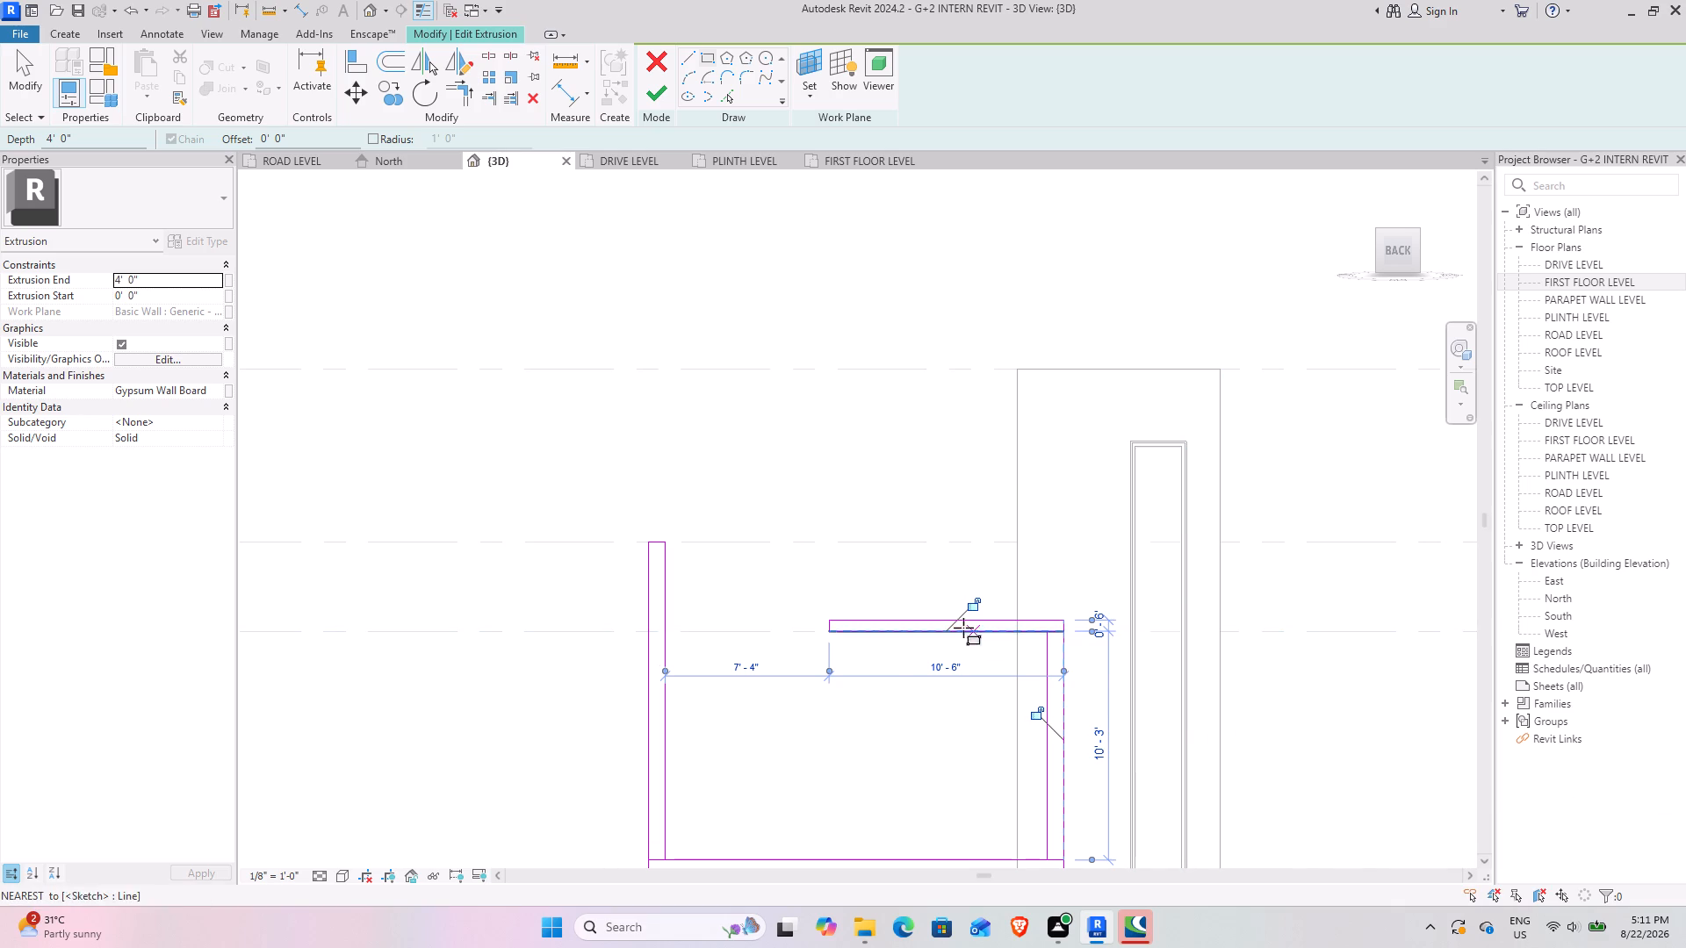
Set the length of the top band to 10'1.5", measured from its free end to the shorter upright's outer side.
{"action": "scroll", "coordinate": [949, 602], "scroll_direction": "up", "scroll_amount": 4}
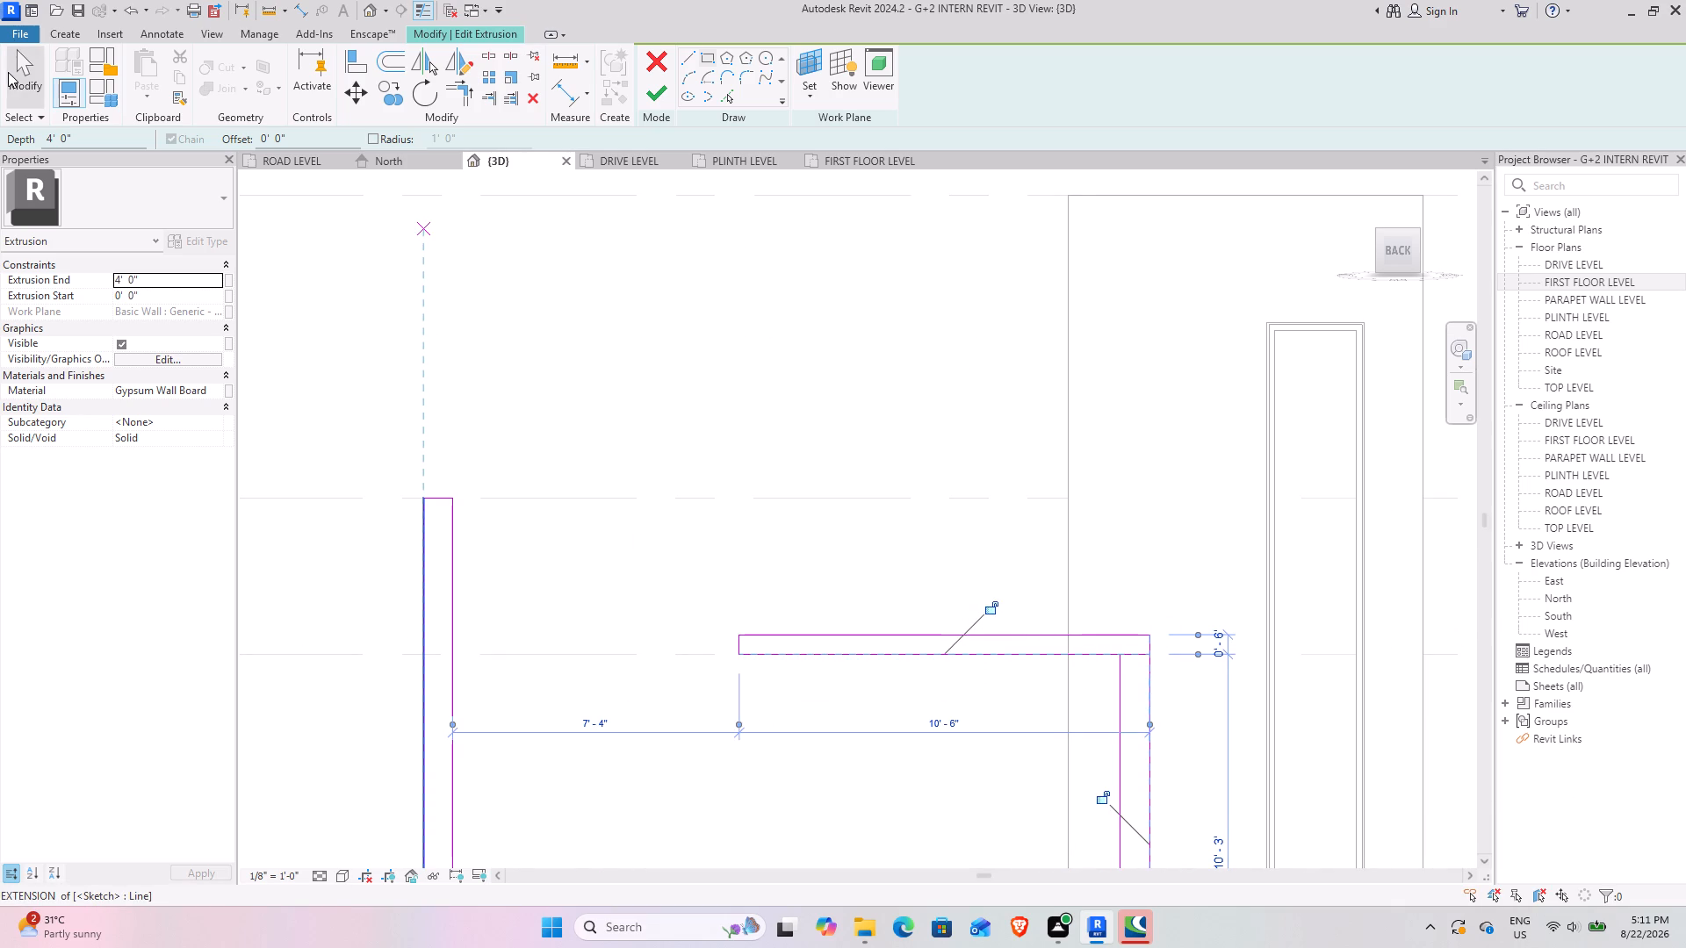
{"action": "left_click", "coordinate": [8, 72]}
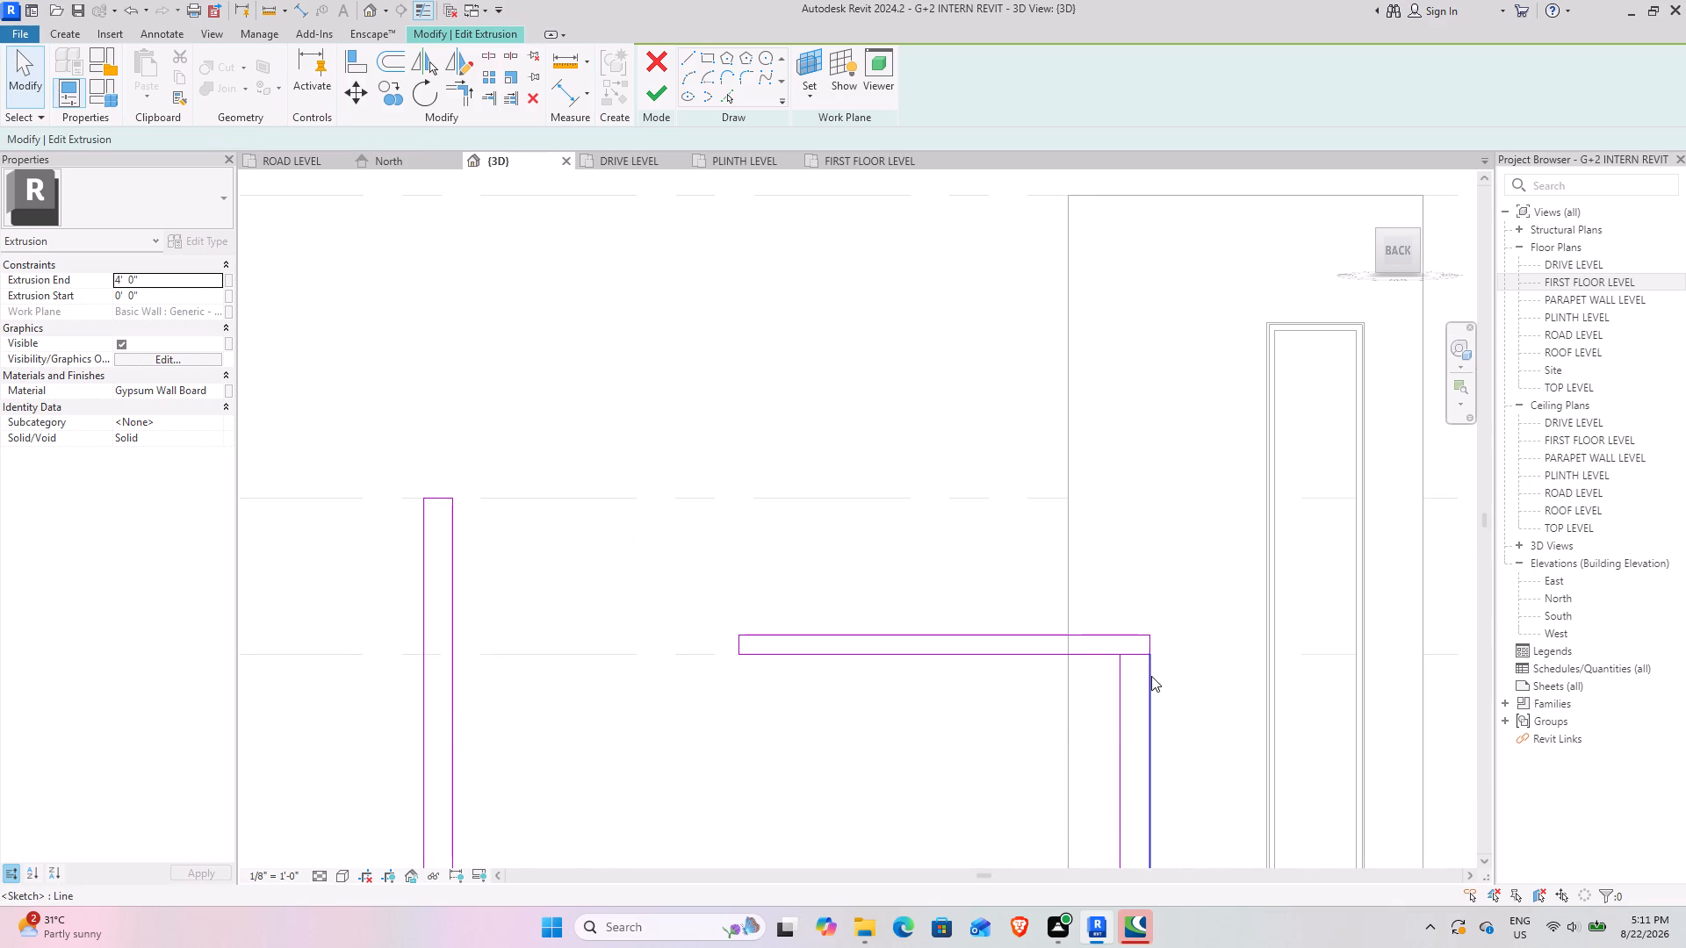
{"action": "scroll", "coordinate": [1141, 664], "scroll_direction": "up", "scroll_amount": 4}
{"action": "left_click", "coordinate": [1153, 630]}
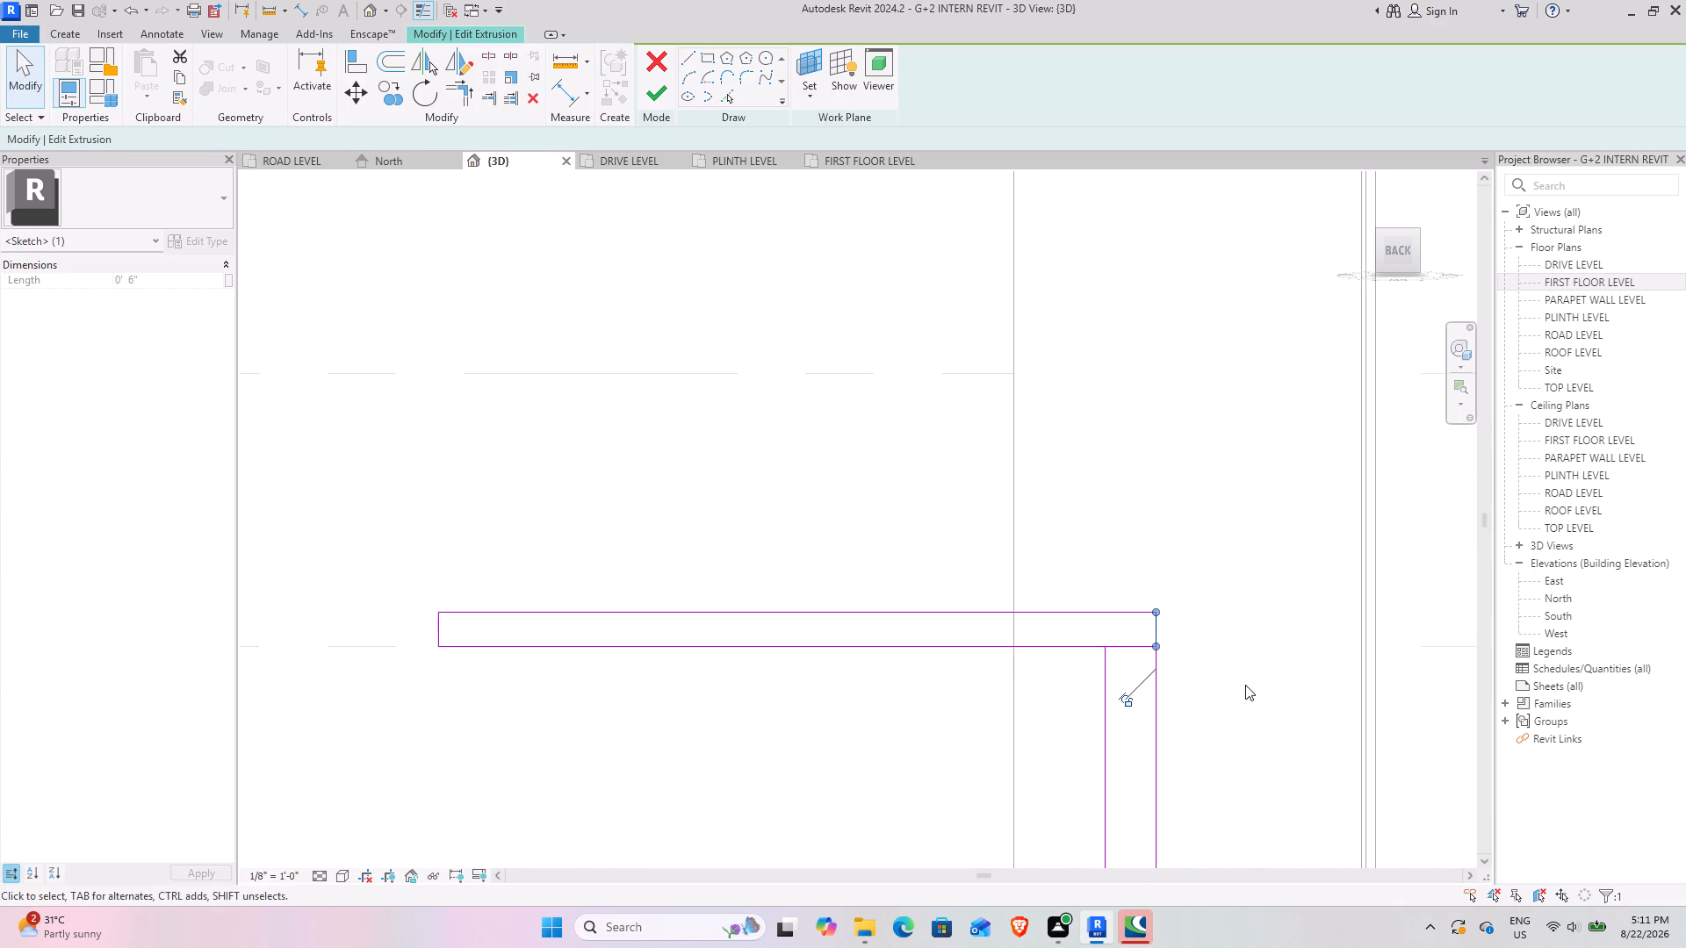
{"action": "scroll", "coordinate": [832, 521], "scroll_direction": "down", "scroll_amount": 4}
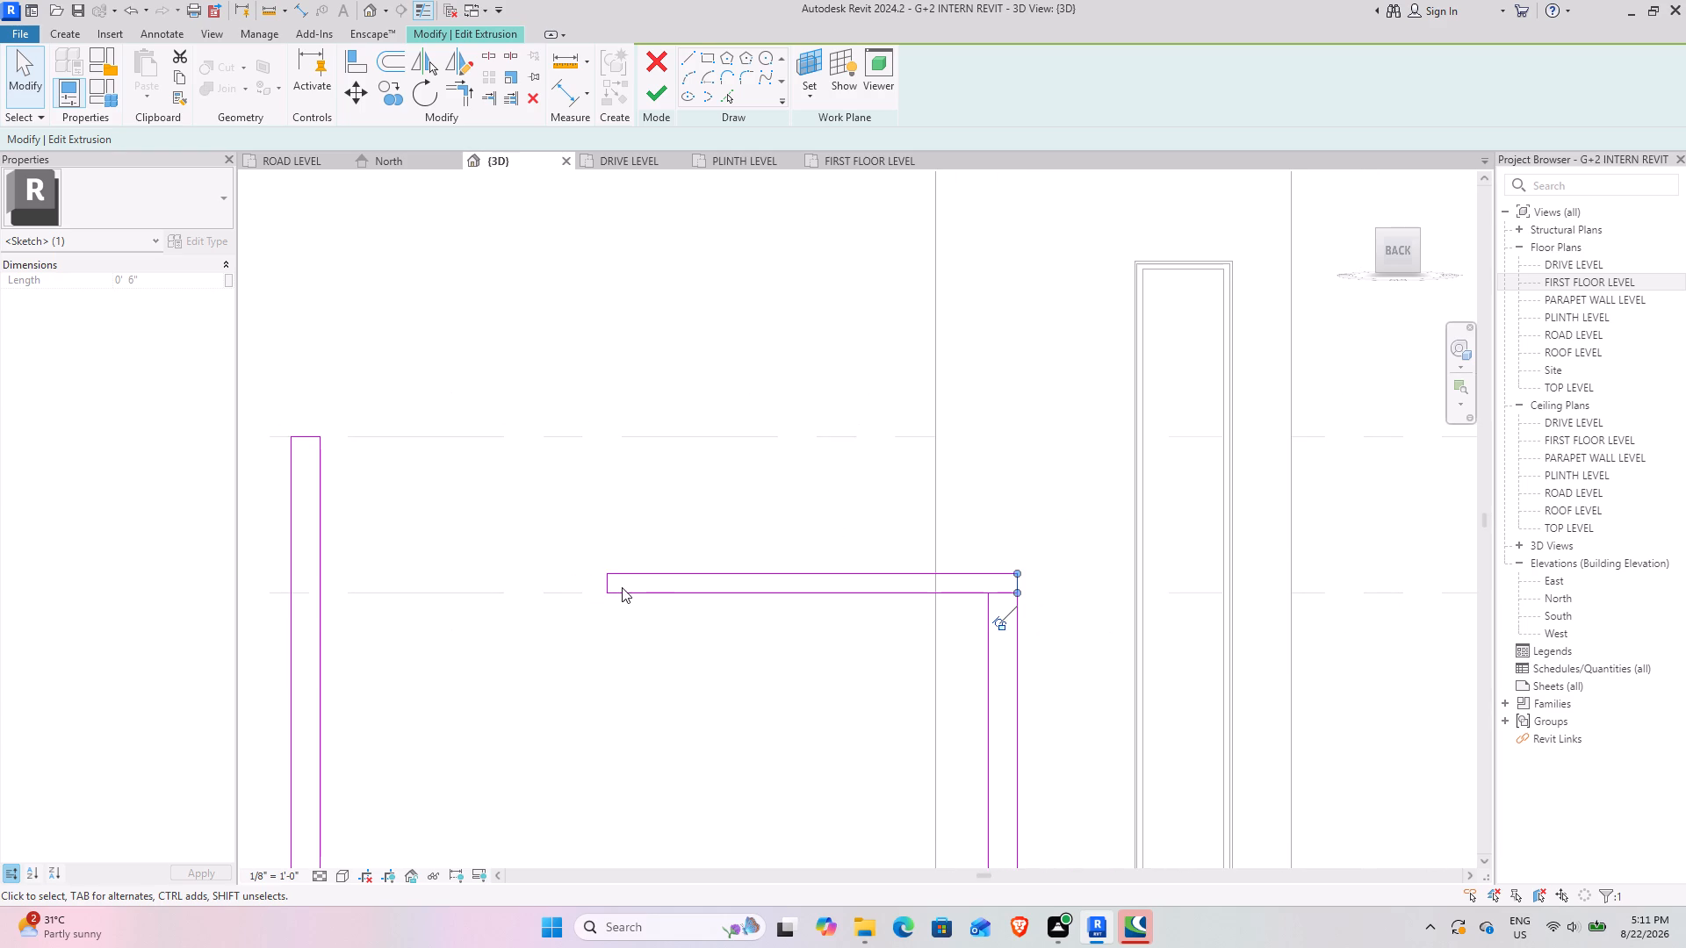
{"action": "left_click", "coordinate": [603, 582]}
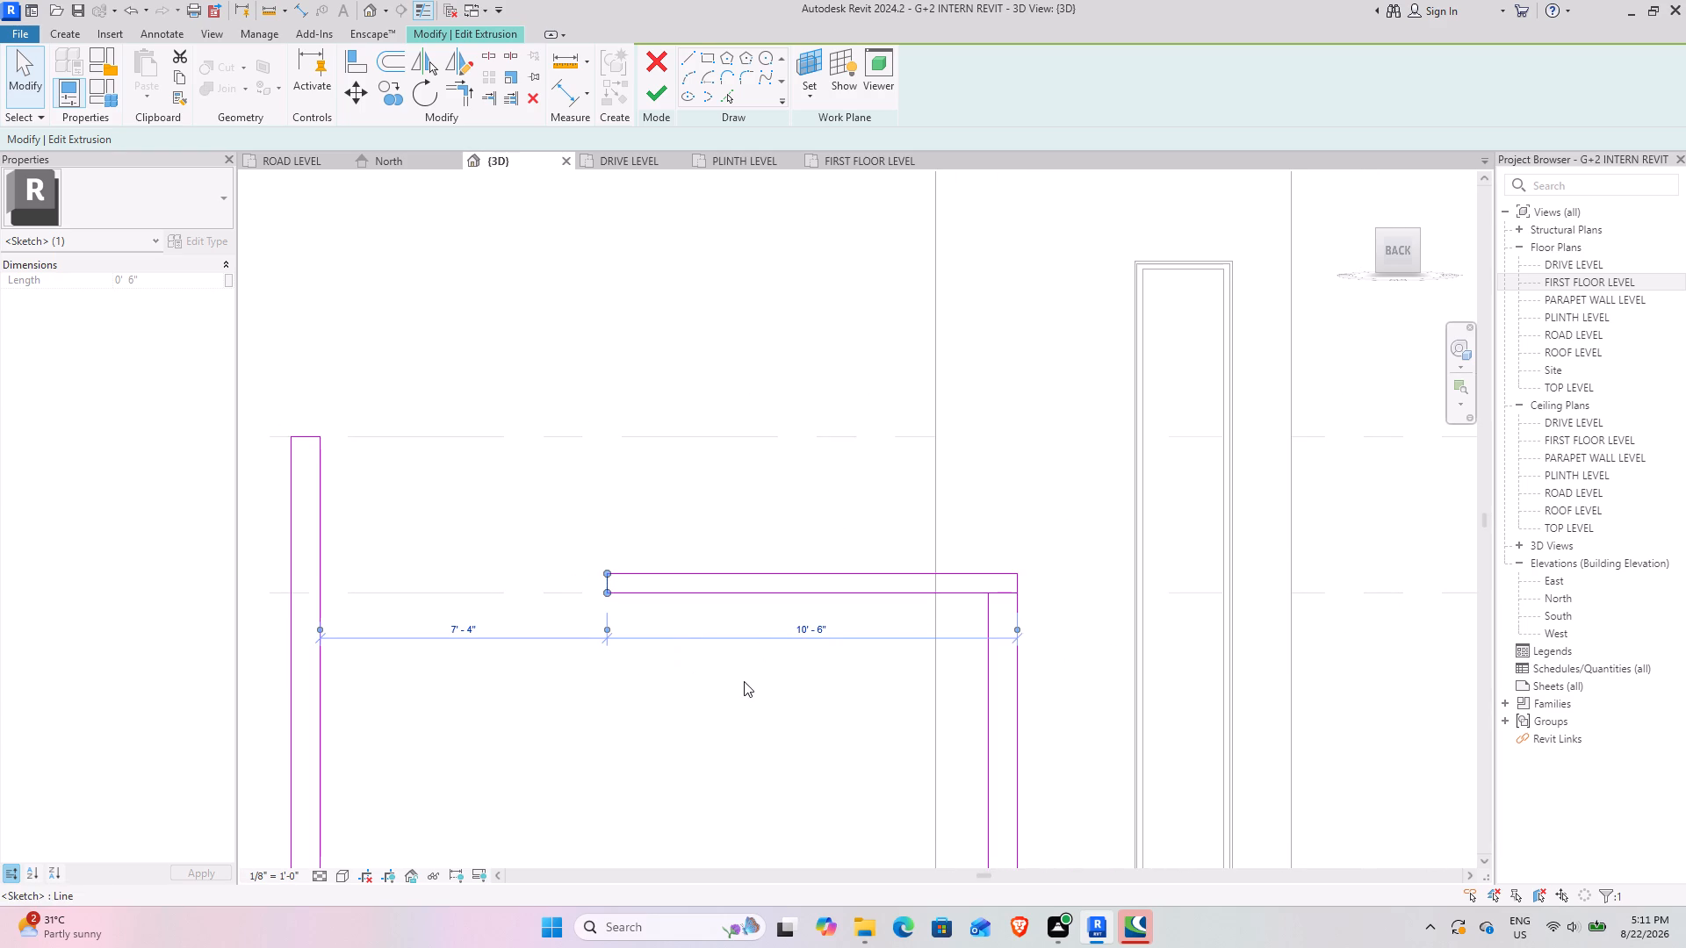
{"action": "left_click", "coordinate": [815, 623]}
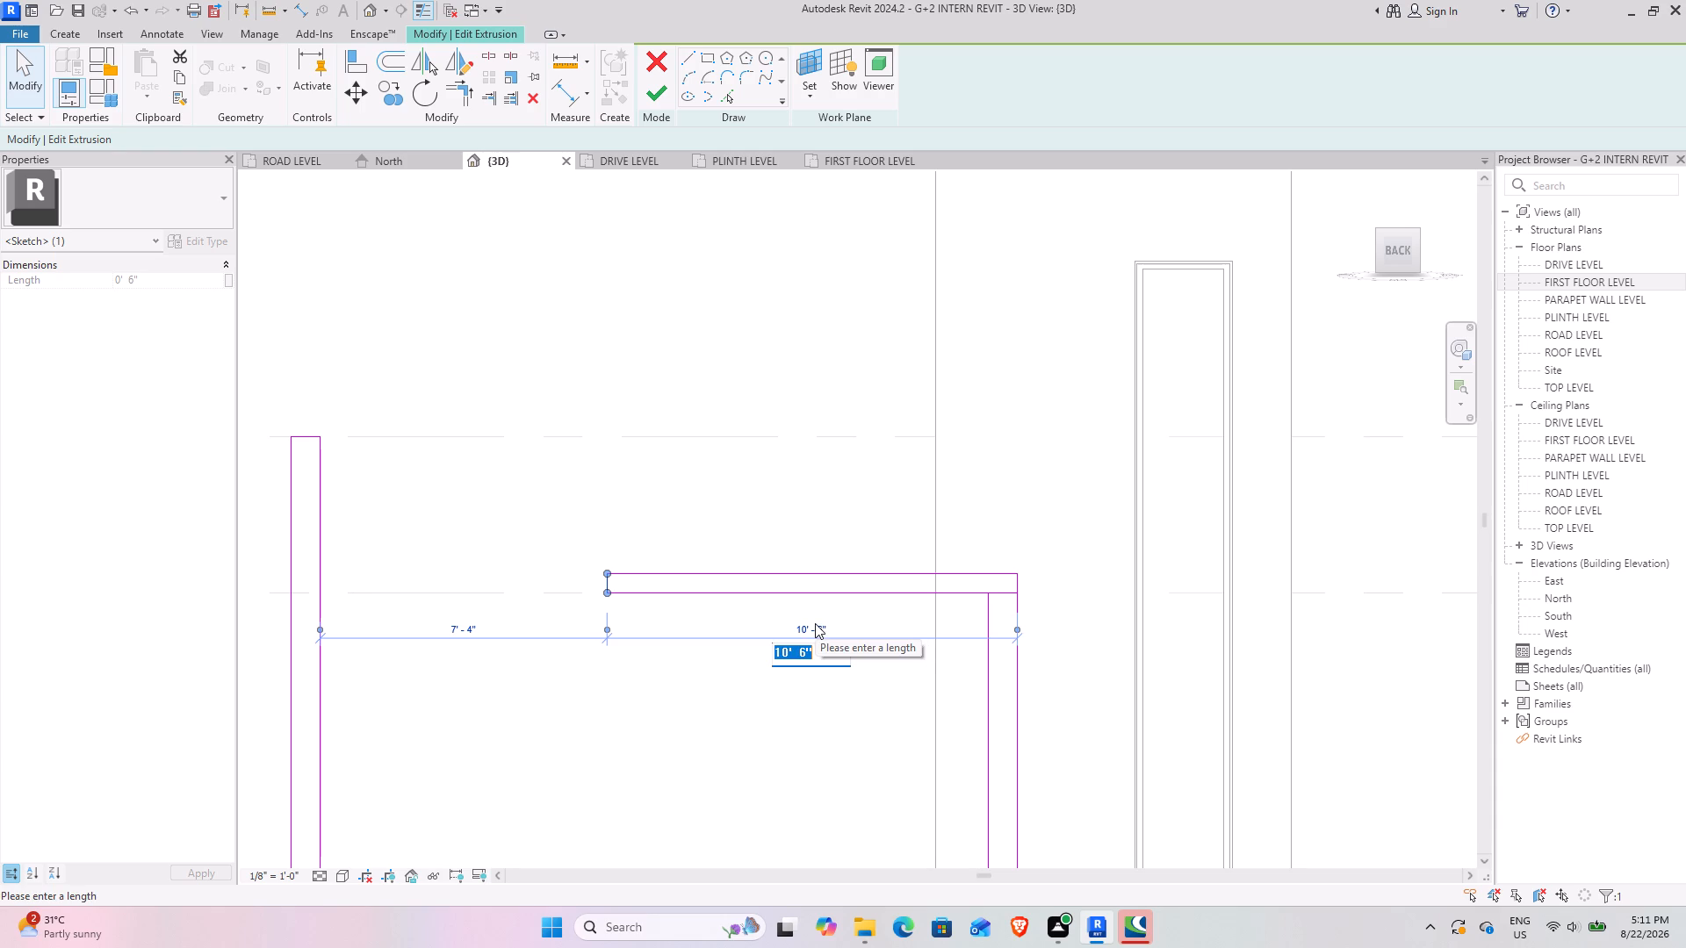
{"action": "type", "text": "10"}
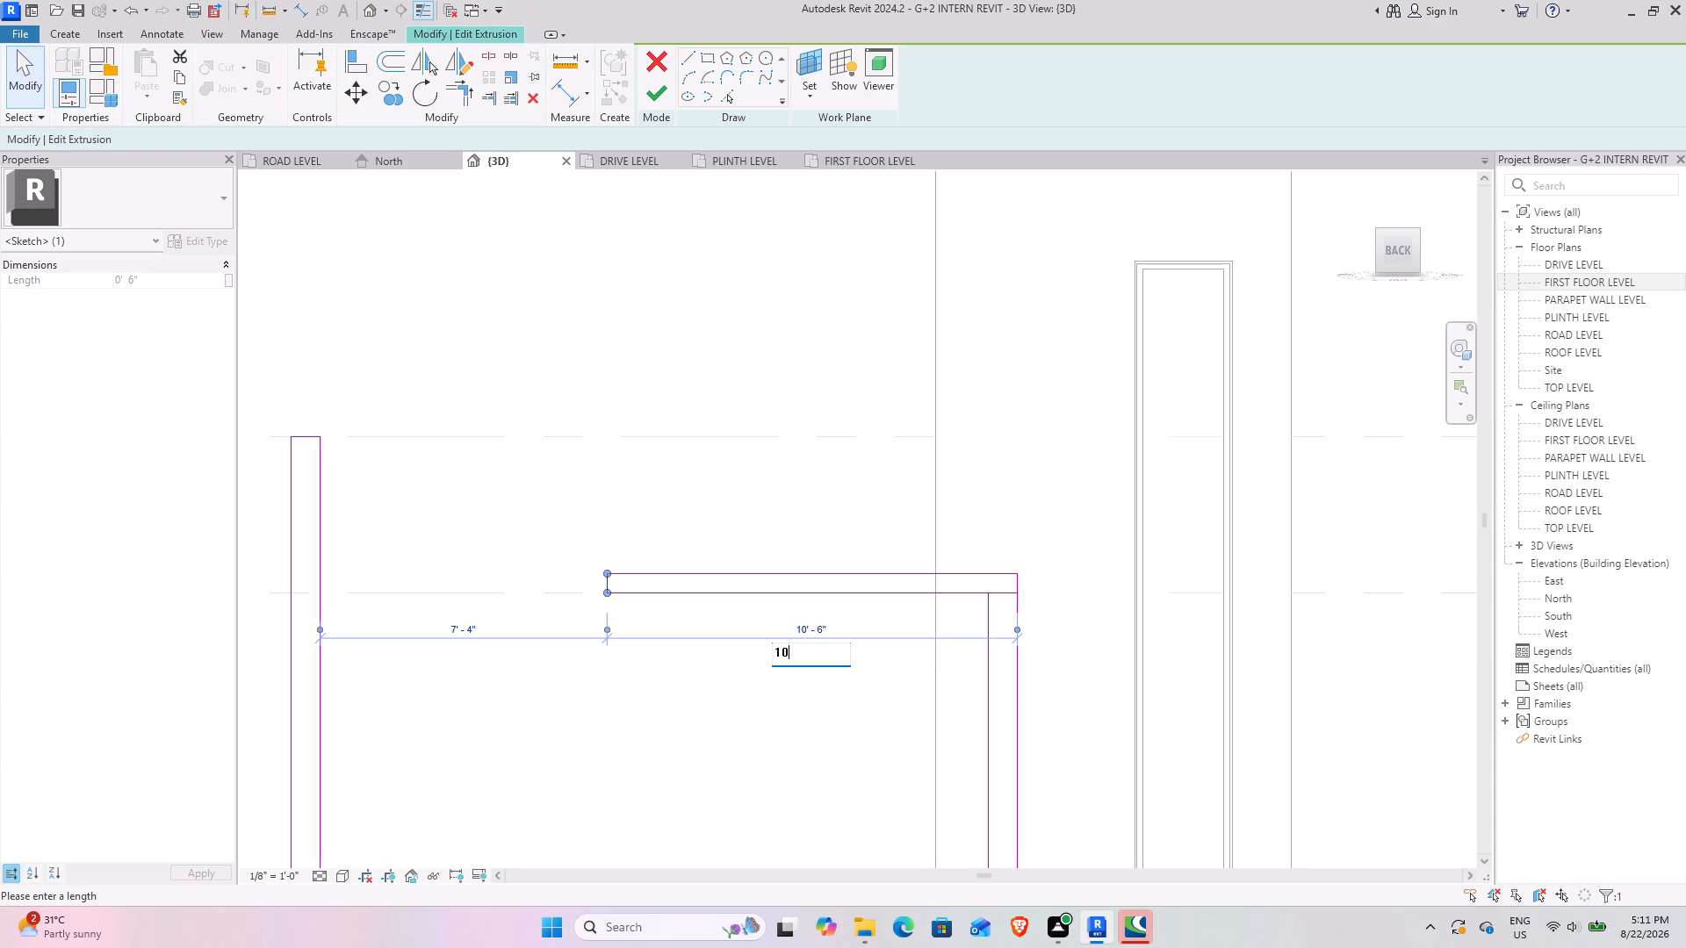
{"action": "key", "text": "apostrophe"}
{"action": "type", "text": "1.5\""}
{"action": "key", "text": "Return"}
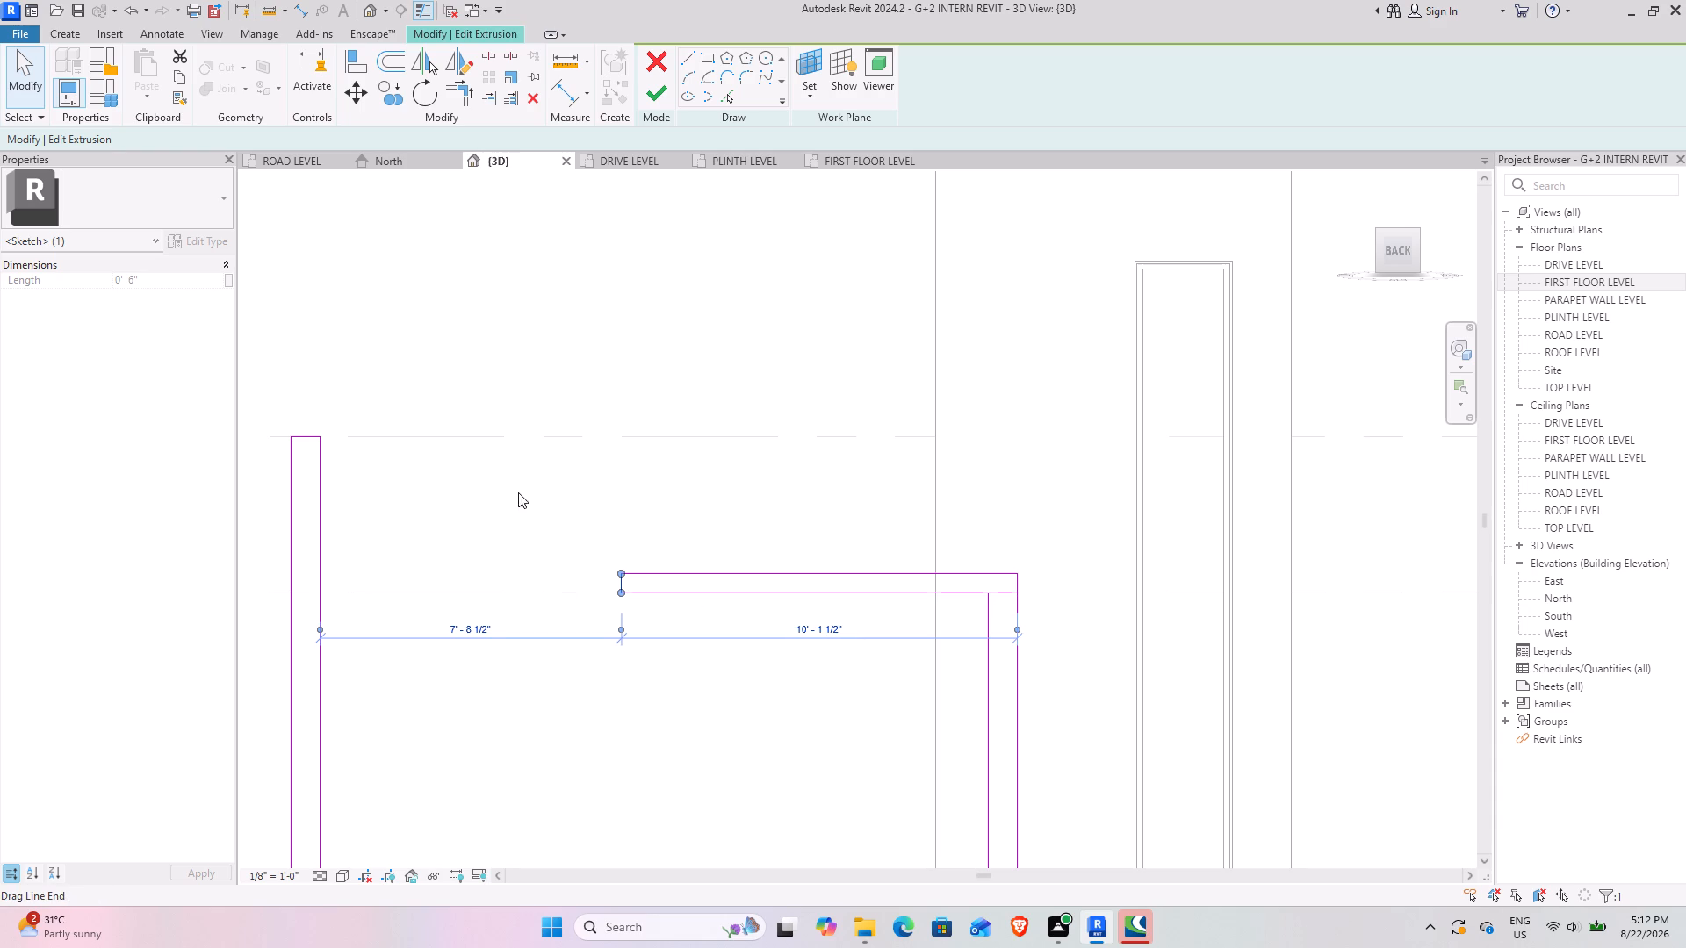
Set the gap between the top band's free end and the taller upright to 6'.
{"action": "left_click", "coordinate": [465, 632]}
{"action": "type", "text": "6'"}
{"action": "key", "text": "Return"}
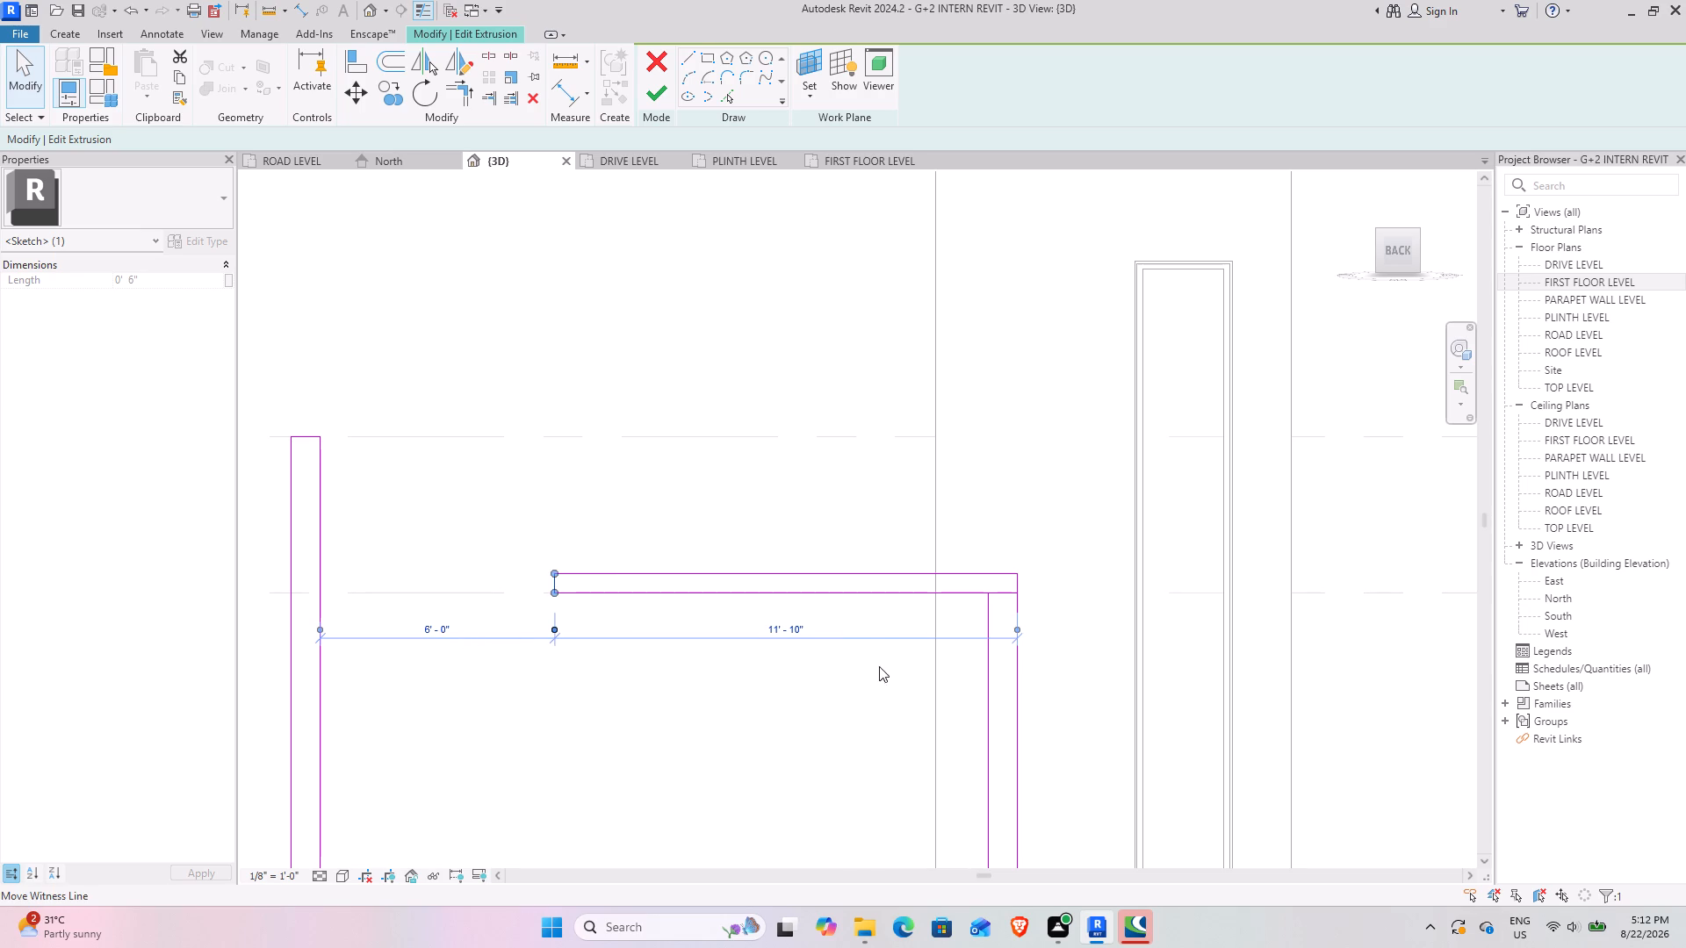
Set the top band's thickness to 9" by moving its lower edge.
{"action": "left_click", "coordinate": [839, 594]}
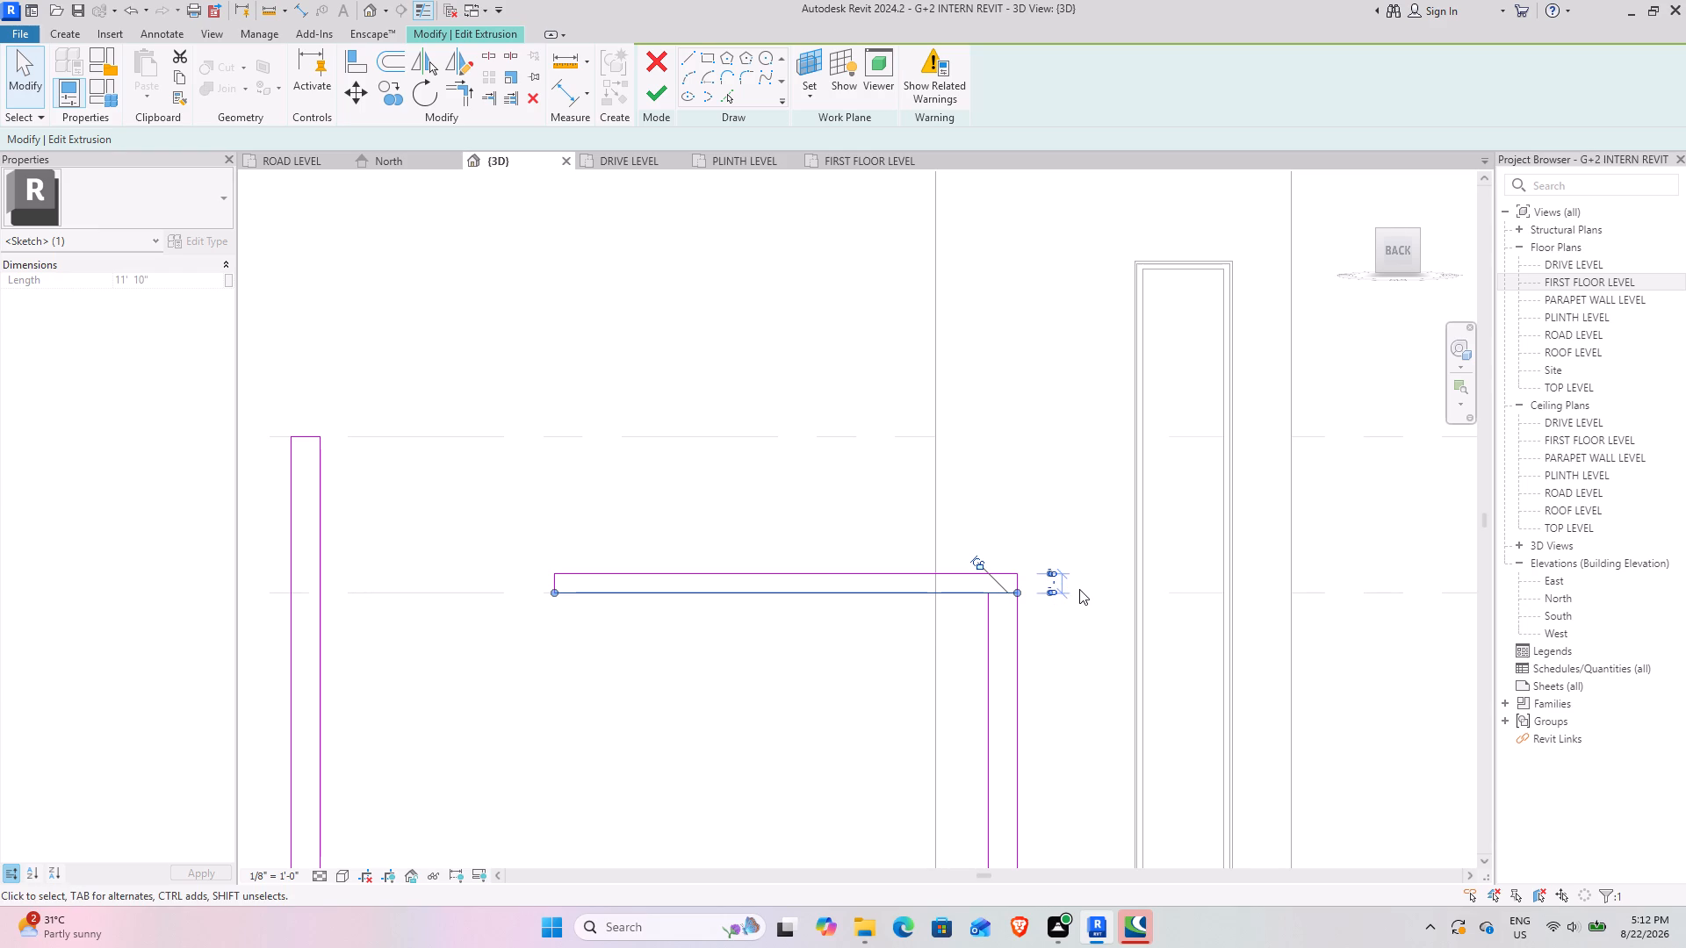
{"action": "left_click", "coordinate": [1068, 586]}
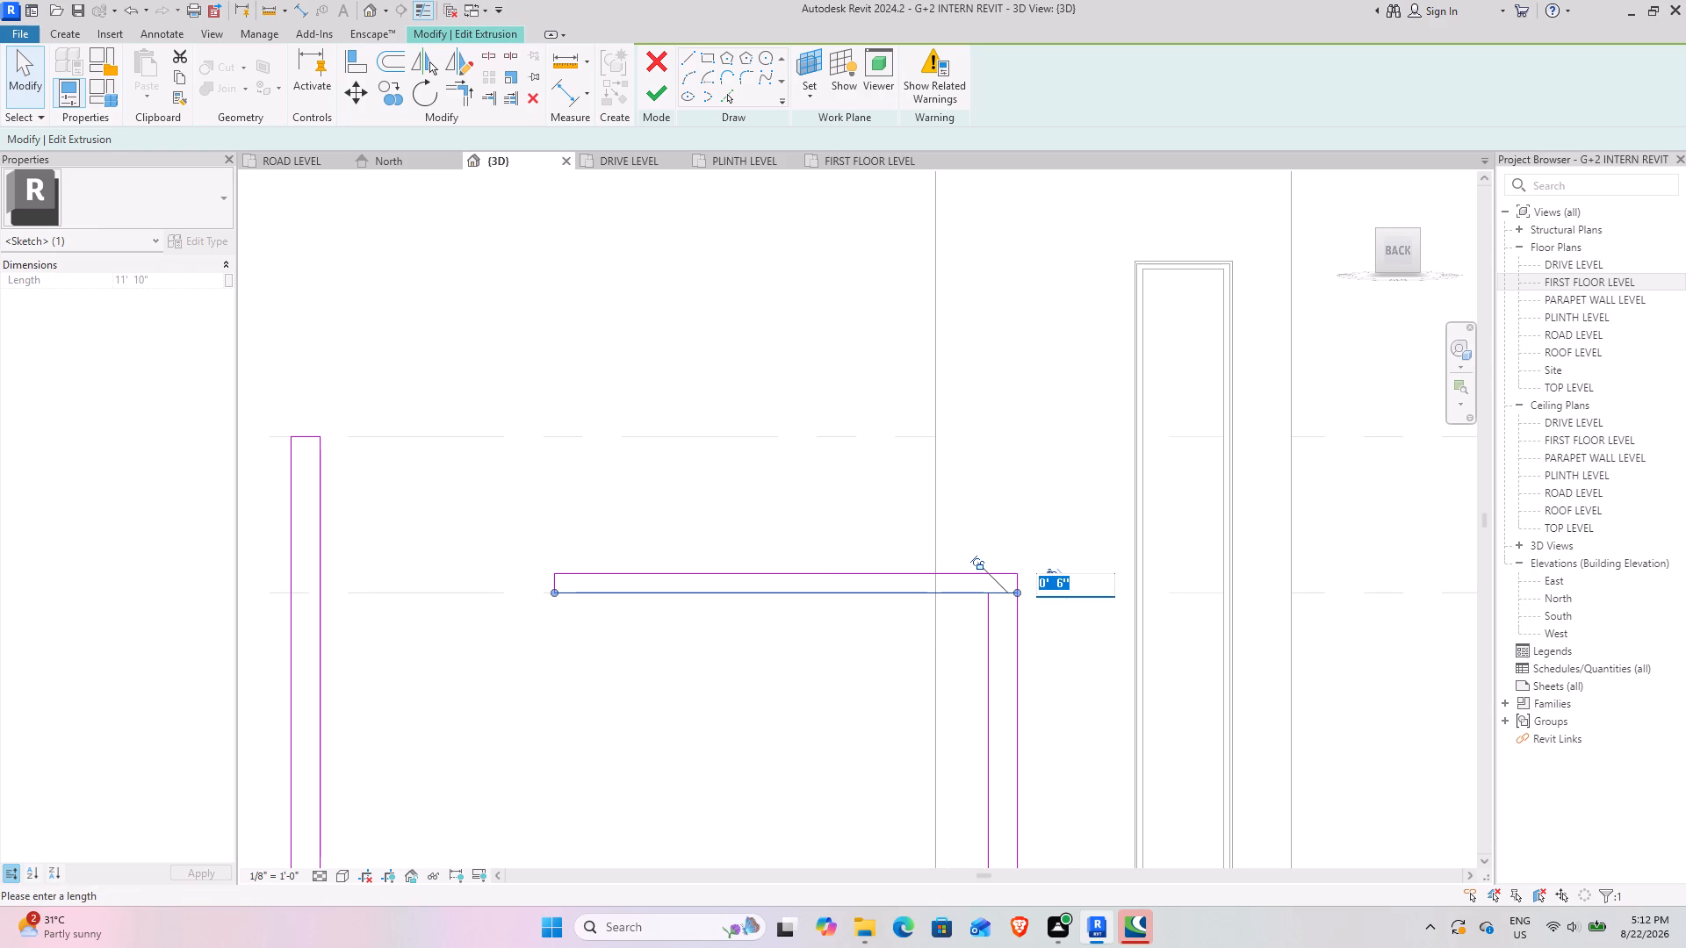
{"action": "type", "text": "9\""}
{"action": "key", "text": "Return"}
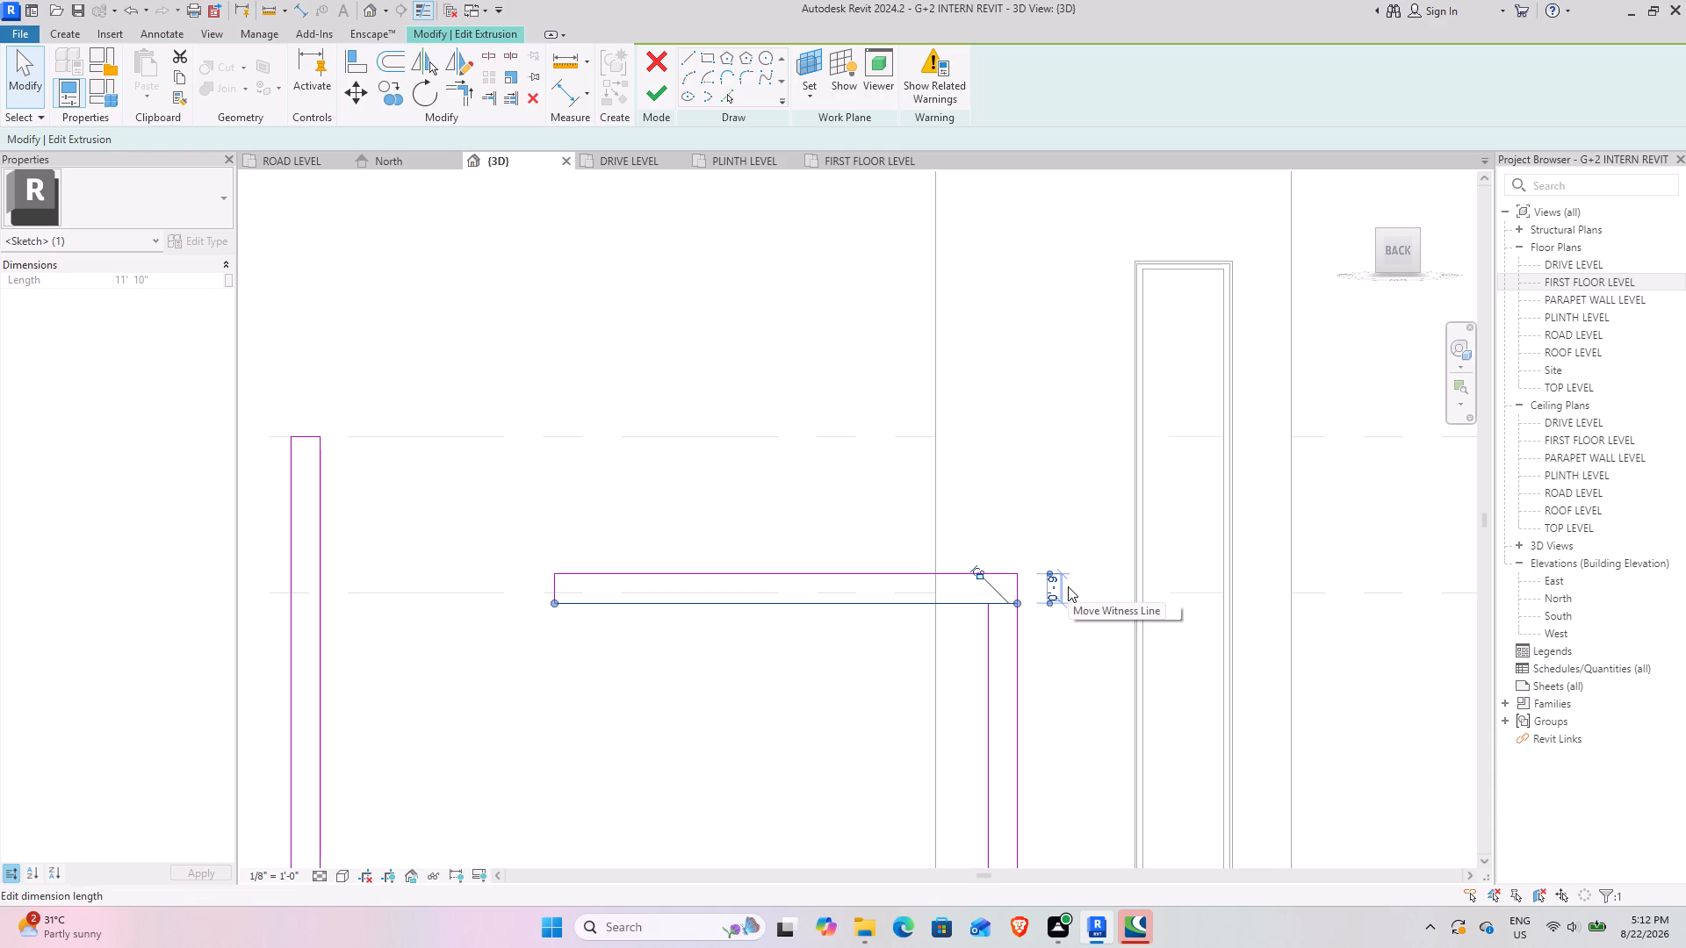
{"action": "left_click", "coordinate": [813, 702]}
Shorten the slab's top edge so that it ends at the taller upright's inner side.
{"action": "scroll", "coordinate": [914, 709], "scroll_direction": "down", "scroll_amount": 4}
{"action": "middle_click_drag", "start_coordinate": [865, 641], "coordinate": [810, 504]}
{"action": "scroll", "coordinate": [505, 733], "scroll_direction": "up", "scroll_amount": 8}
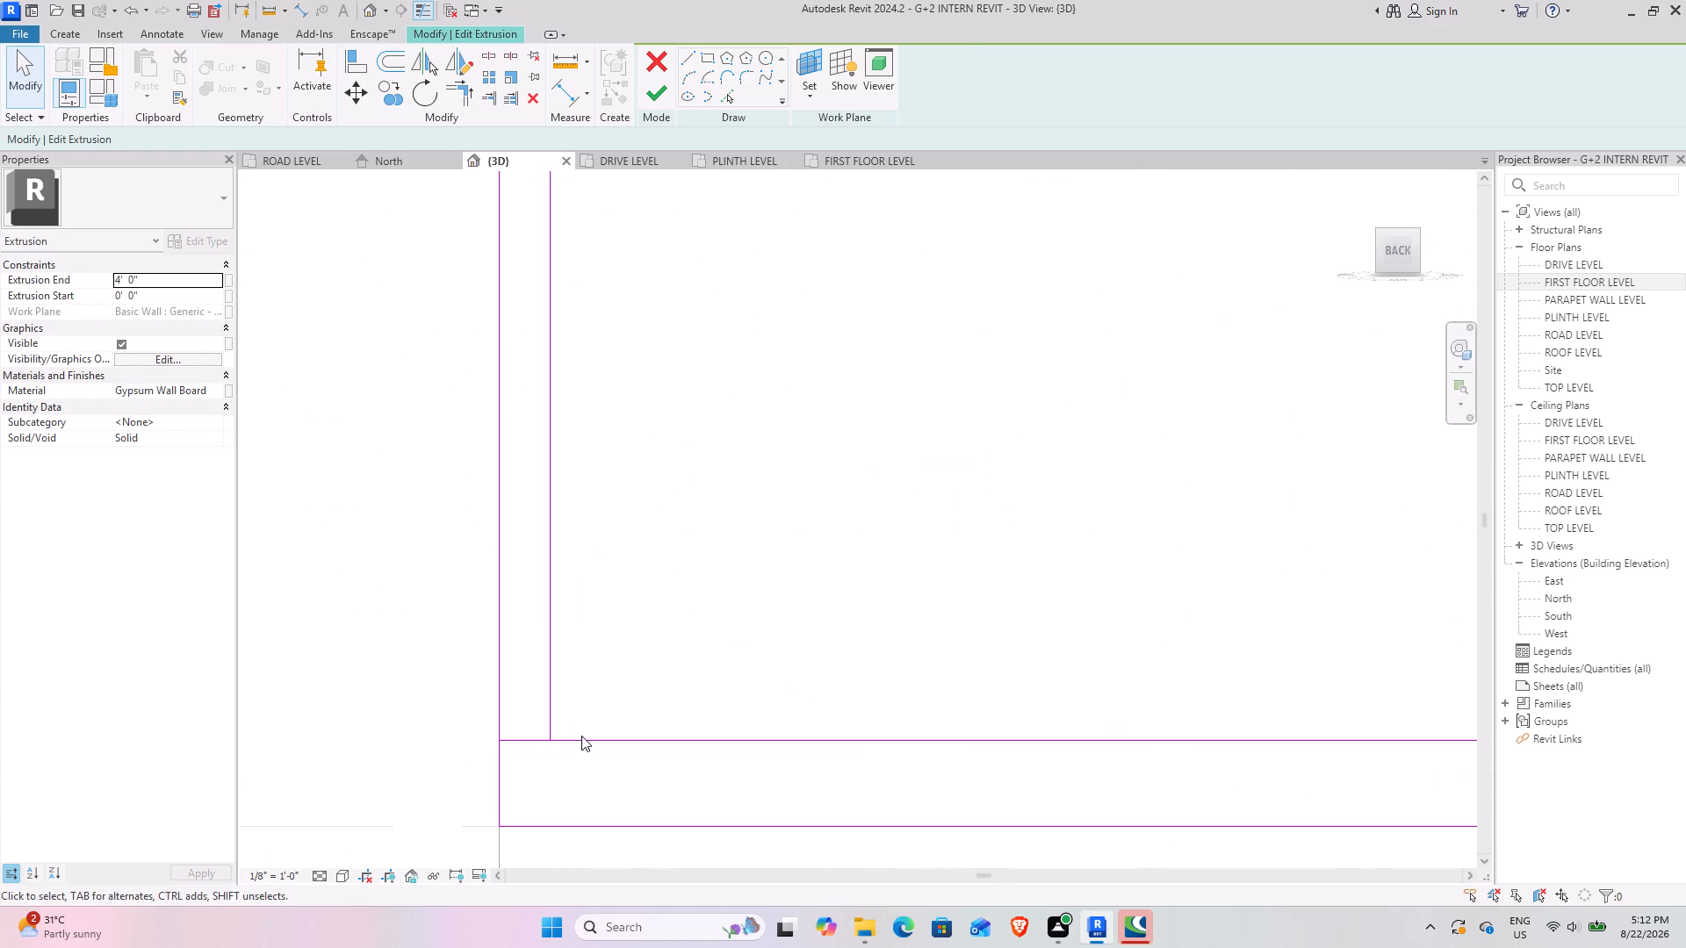
{"action": "left_click", "coordinate": [584, 740]}
{"action": "left_click_drag", "start_coordinate": [501, 739], "coordinate": [539, 746]}
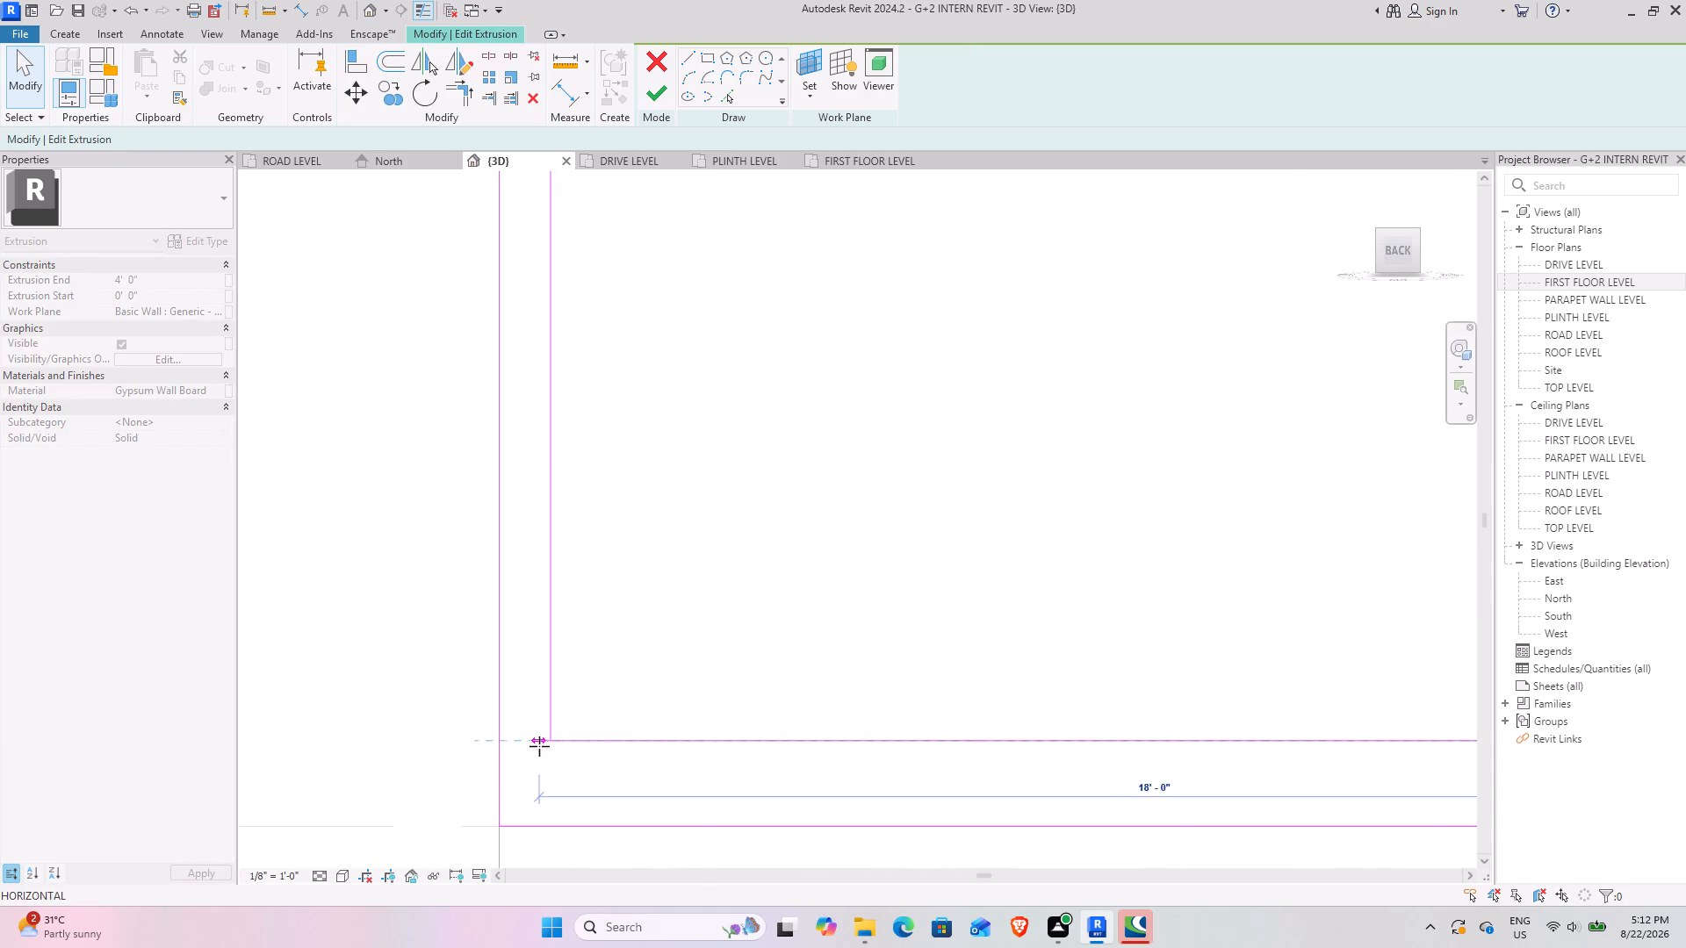
{"action": "left_click_drag", "start_coordinate": [539, 746], "coordinate": [551, 746]}
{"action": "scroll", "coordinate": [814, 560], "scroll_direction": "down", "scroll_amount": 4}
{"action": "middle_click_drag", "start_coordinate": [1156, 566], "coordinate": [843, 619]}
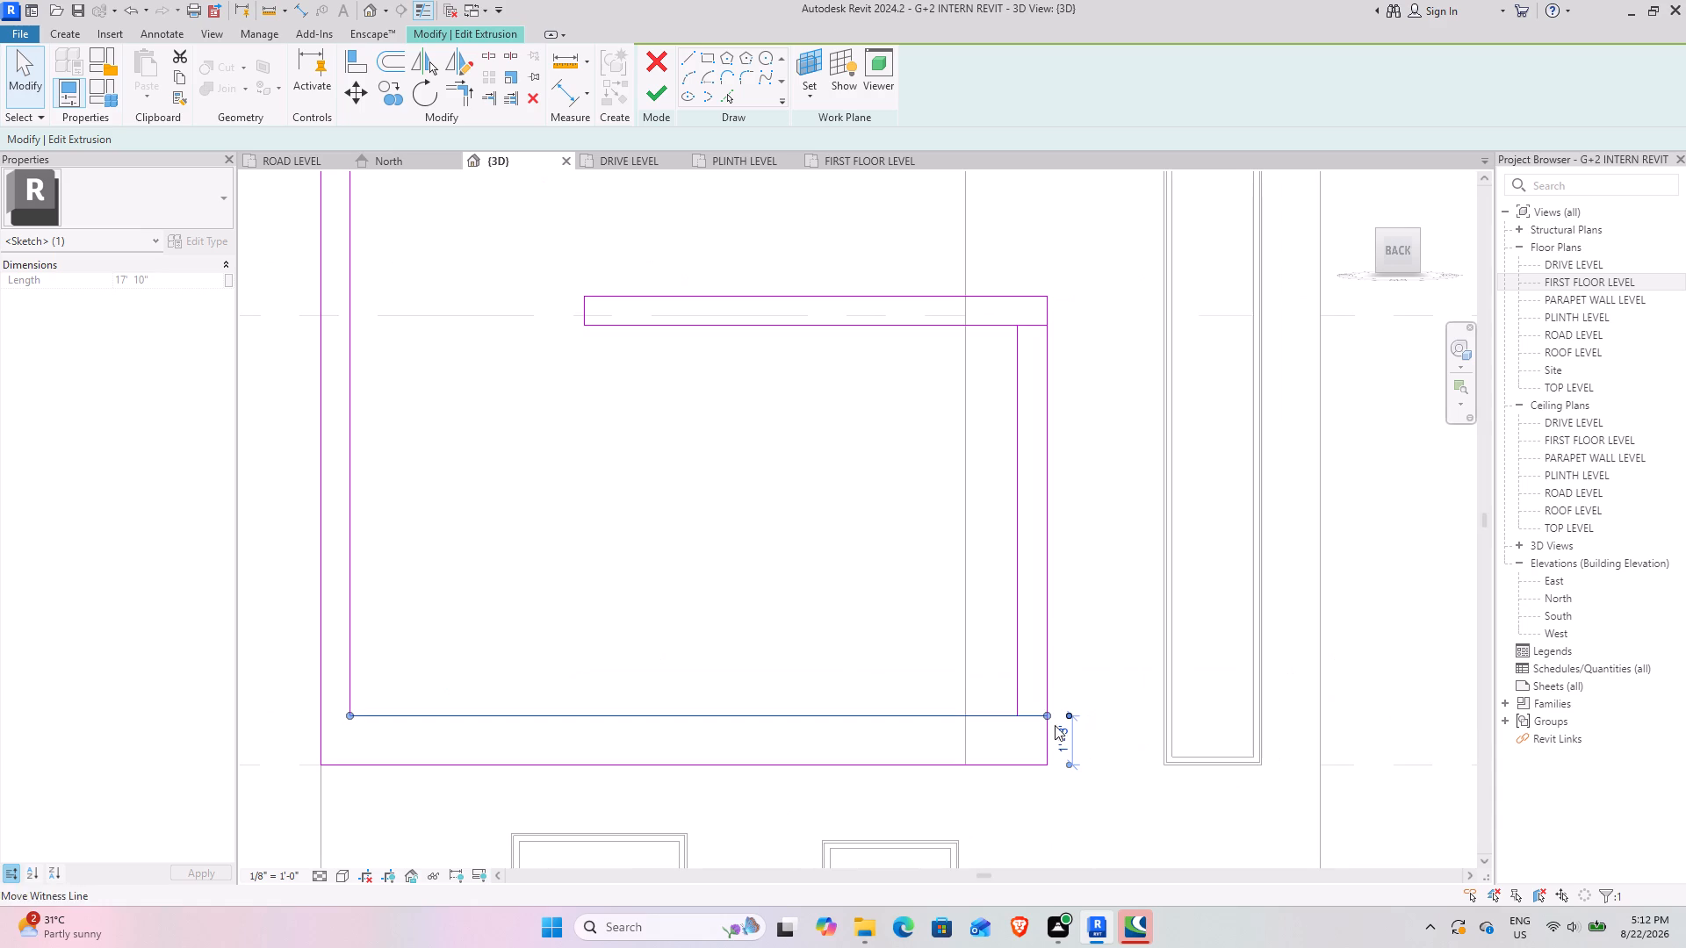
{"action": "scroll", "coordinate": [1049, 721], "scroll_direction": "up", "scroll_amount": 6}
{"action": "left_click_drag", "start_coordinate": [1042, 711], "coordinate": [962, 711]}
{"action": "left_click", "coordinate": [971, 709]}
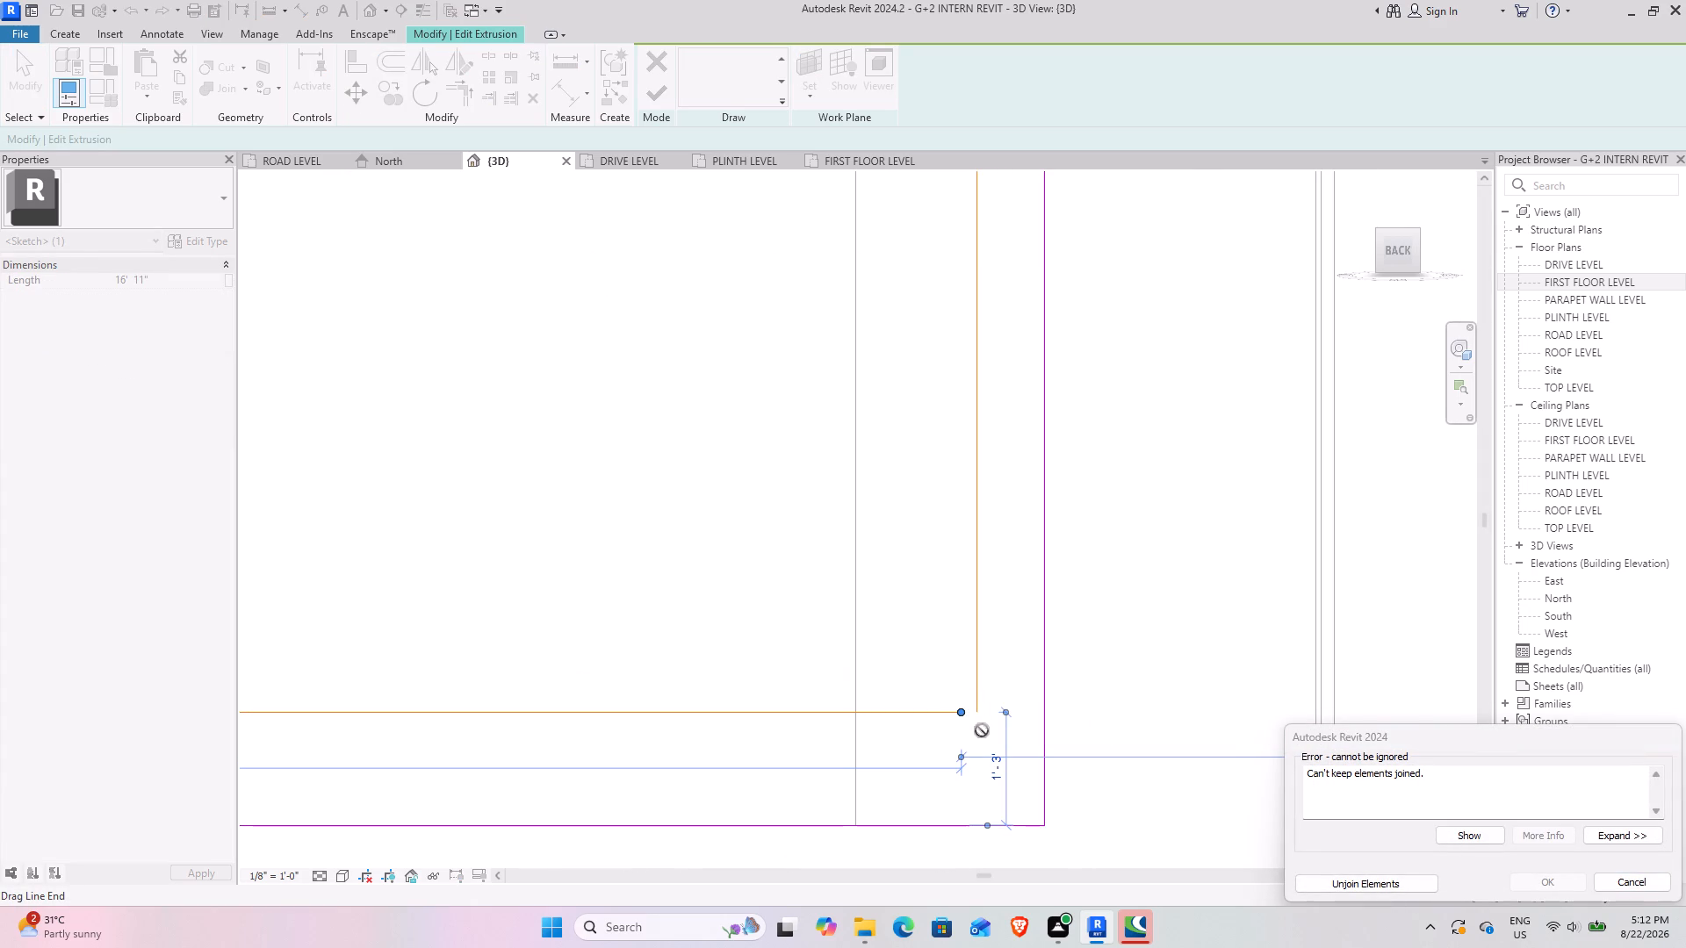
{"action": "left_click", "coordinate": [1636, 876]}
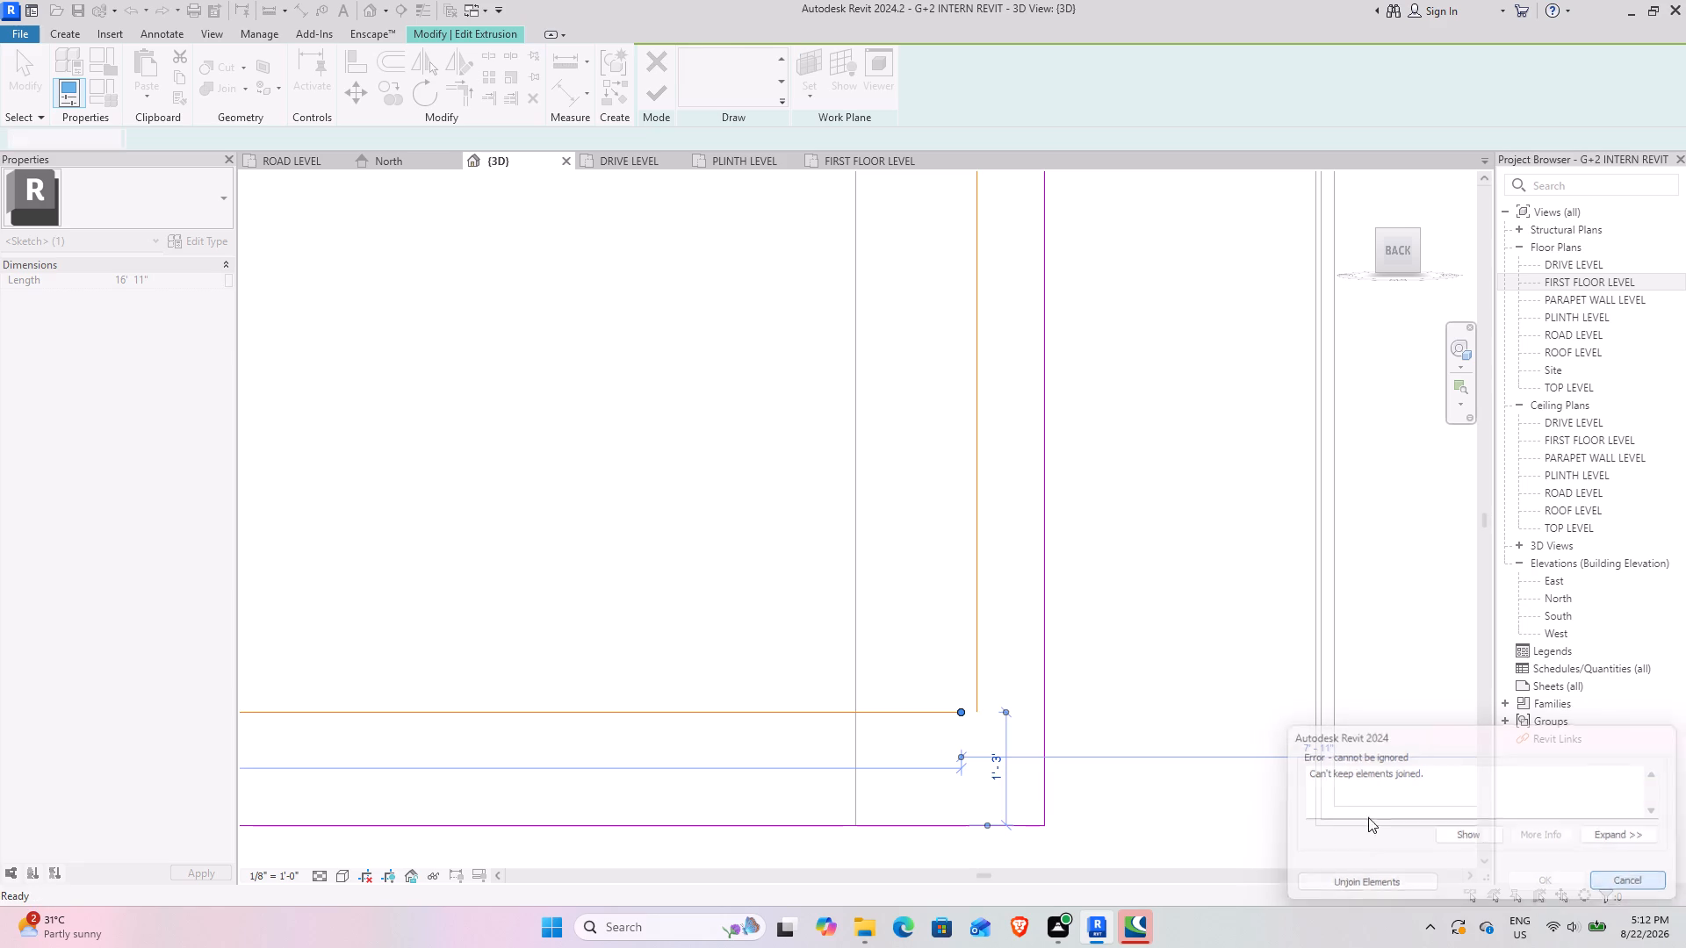
Shorten the other end of the slab's top edge to the shorter upright's inner side.
{"action": "left_click", "coordinate": [1024, 710]}
{"action": "left_click_drag", "start_coordinate": [1044, 711], "coordinate": [976, 713]}
Shorten the top band's lower edge so that it ends at the shorter upright's inner side.
{"action": "scroll", "coordinate": [814, 560], "scroll_direction": "down", "scroll_amount": 8}
{"action": "middle_click_drag", "start_coordinate": [701, 513], "coordinate": [837, 648]}
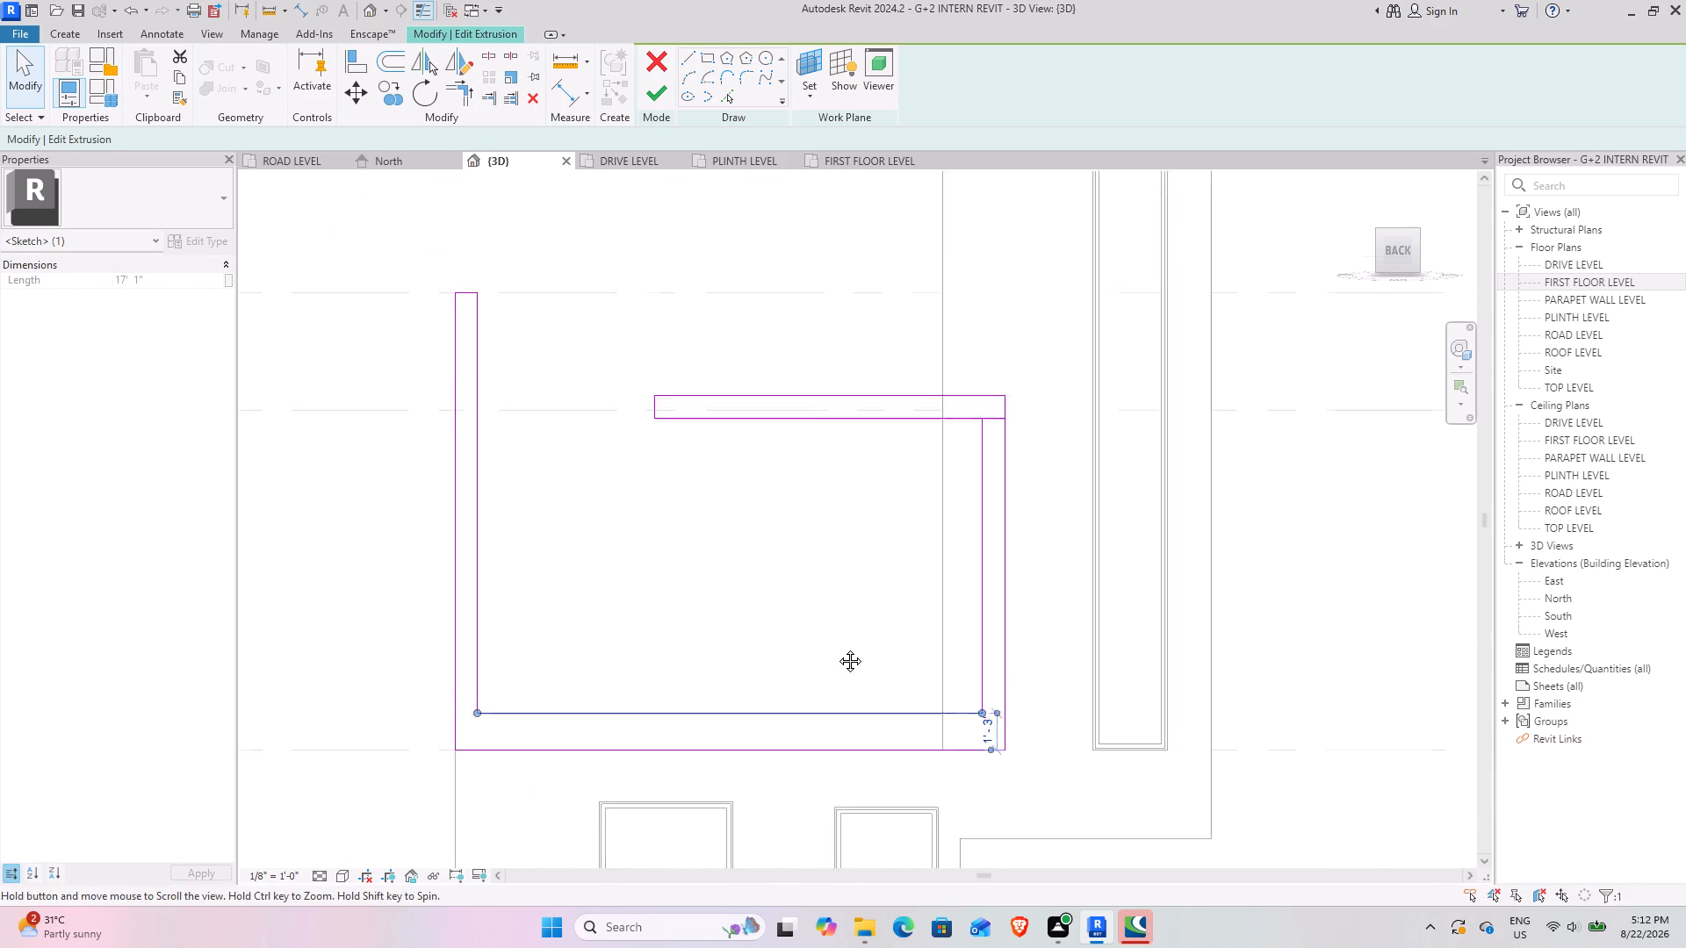
{"action": "middle_click_drag", "start_coordinate": [837, 648], "coordinate": [855, 691]}
{"action": "scroll", "coordinate": [1027, 506], "scroll_direction": "up", "scroll_amount": 10}
{"action": "left_click", "coordinate": [1061, 468]}
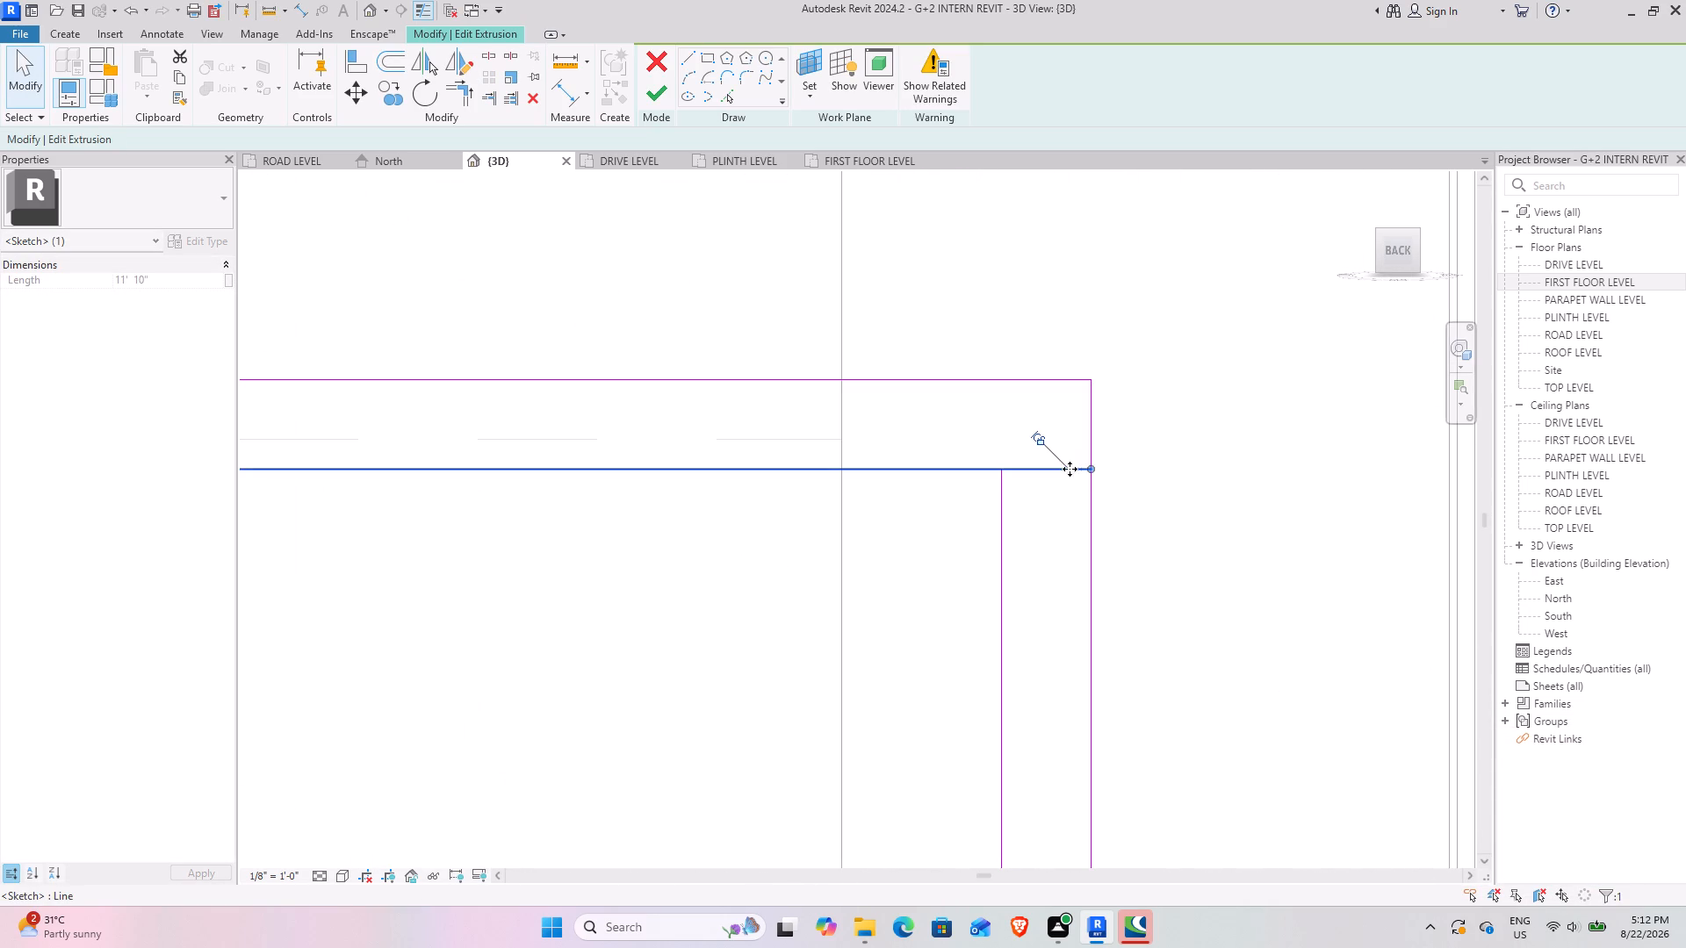
{"action": "left_click_drag", "start_coordinate": [1088, 467], "coordinate": [999, 466]}
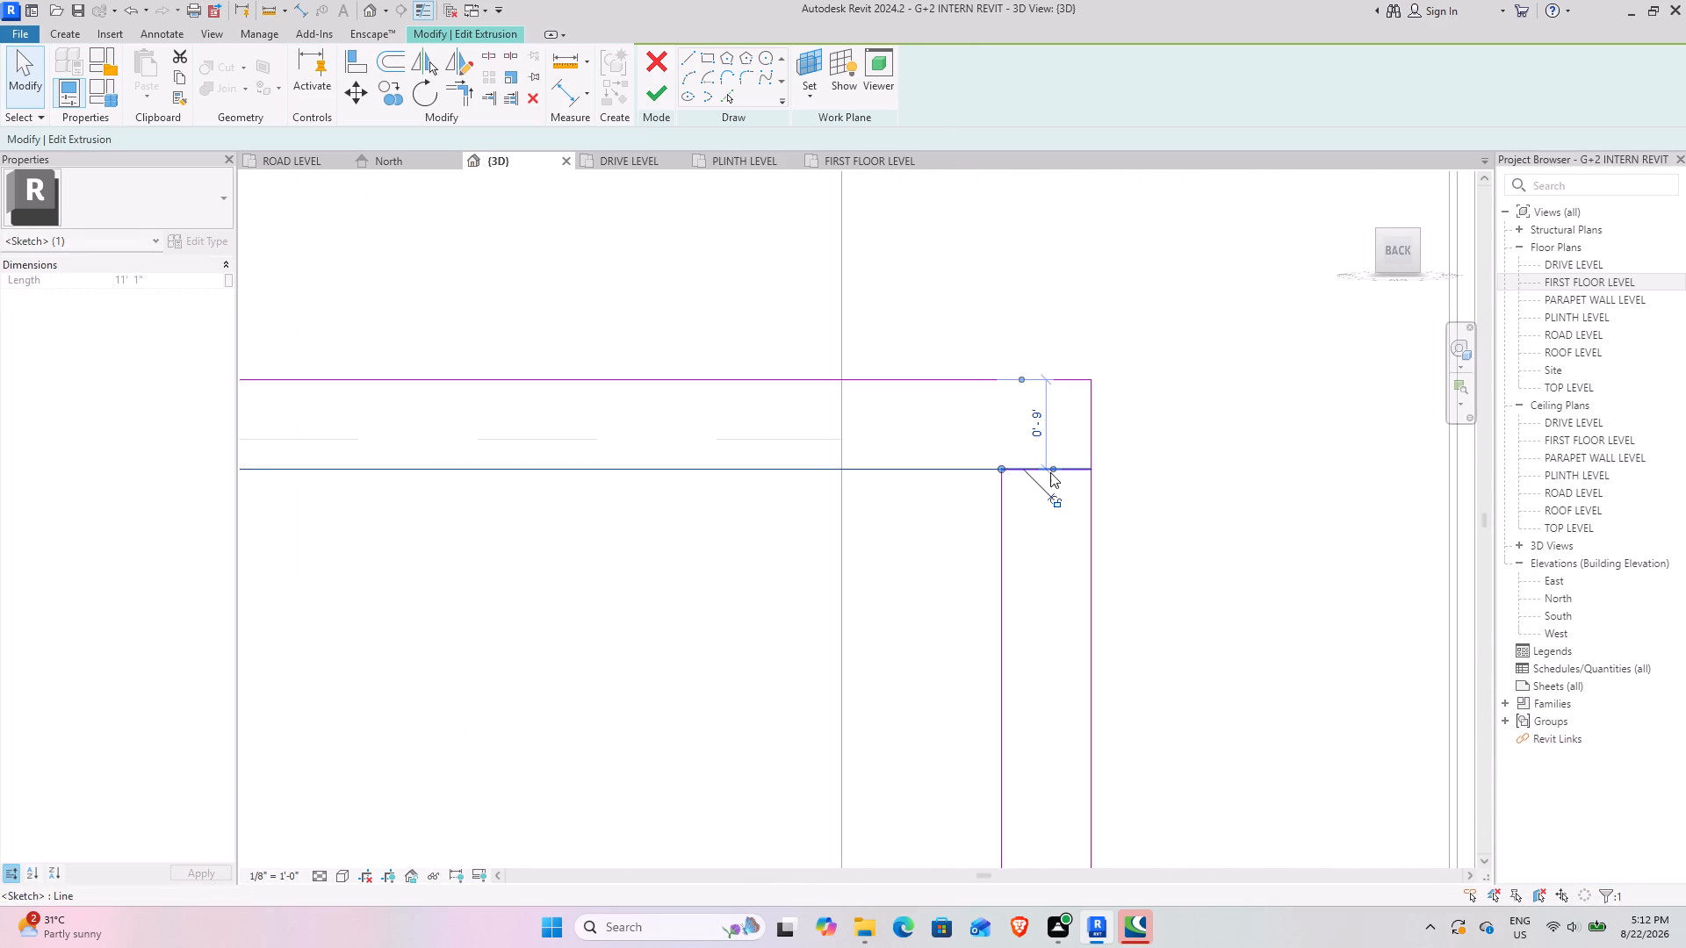
Delete the leftover 9" line across the shorter upright where it meets the top band.
{"action": "scroll", "coordinate": [822, 599], "scroll_direction": "down", "scroll_amount": 5}
{"action": "scroll", "coordinate": [941, 502], "scroll_direction": "up", "scroll_amount": 8}
{"action": "left_click", "coordinate": [1115, 600]}
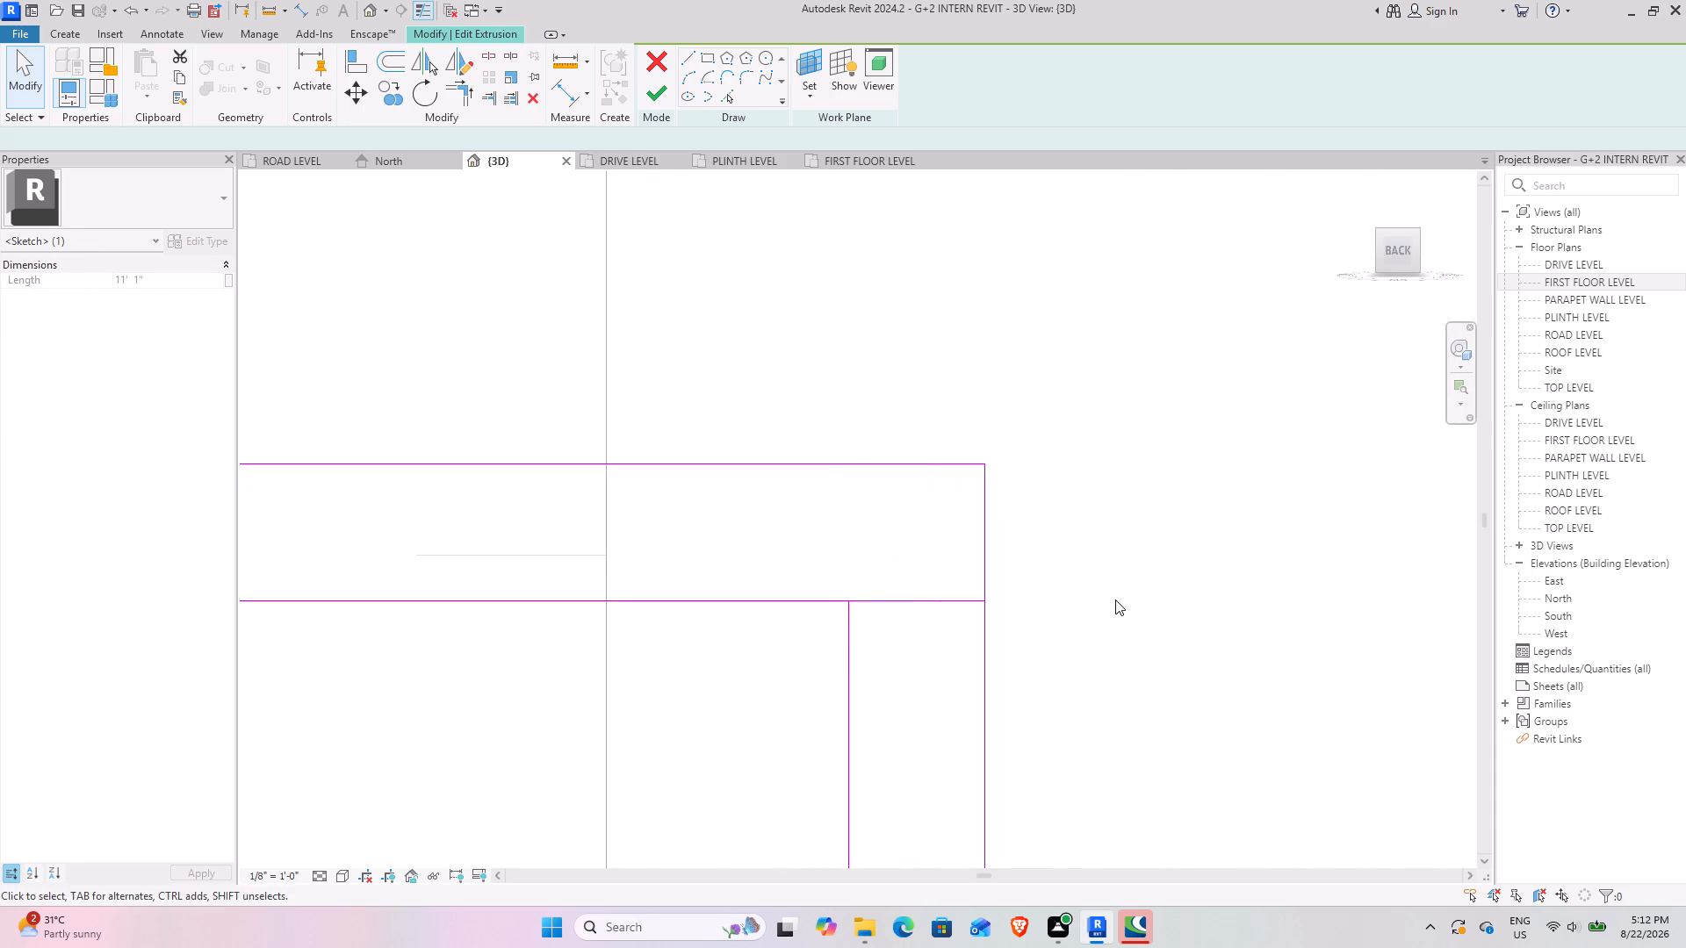
{"action": "left_click", "coordinate": [930, 600]}
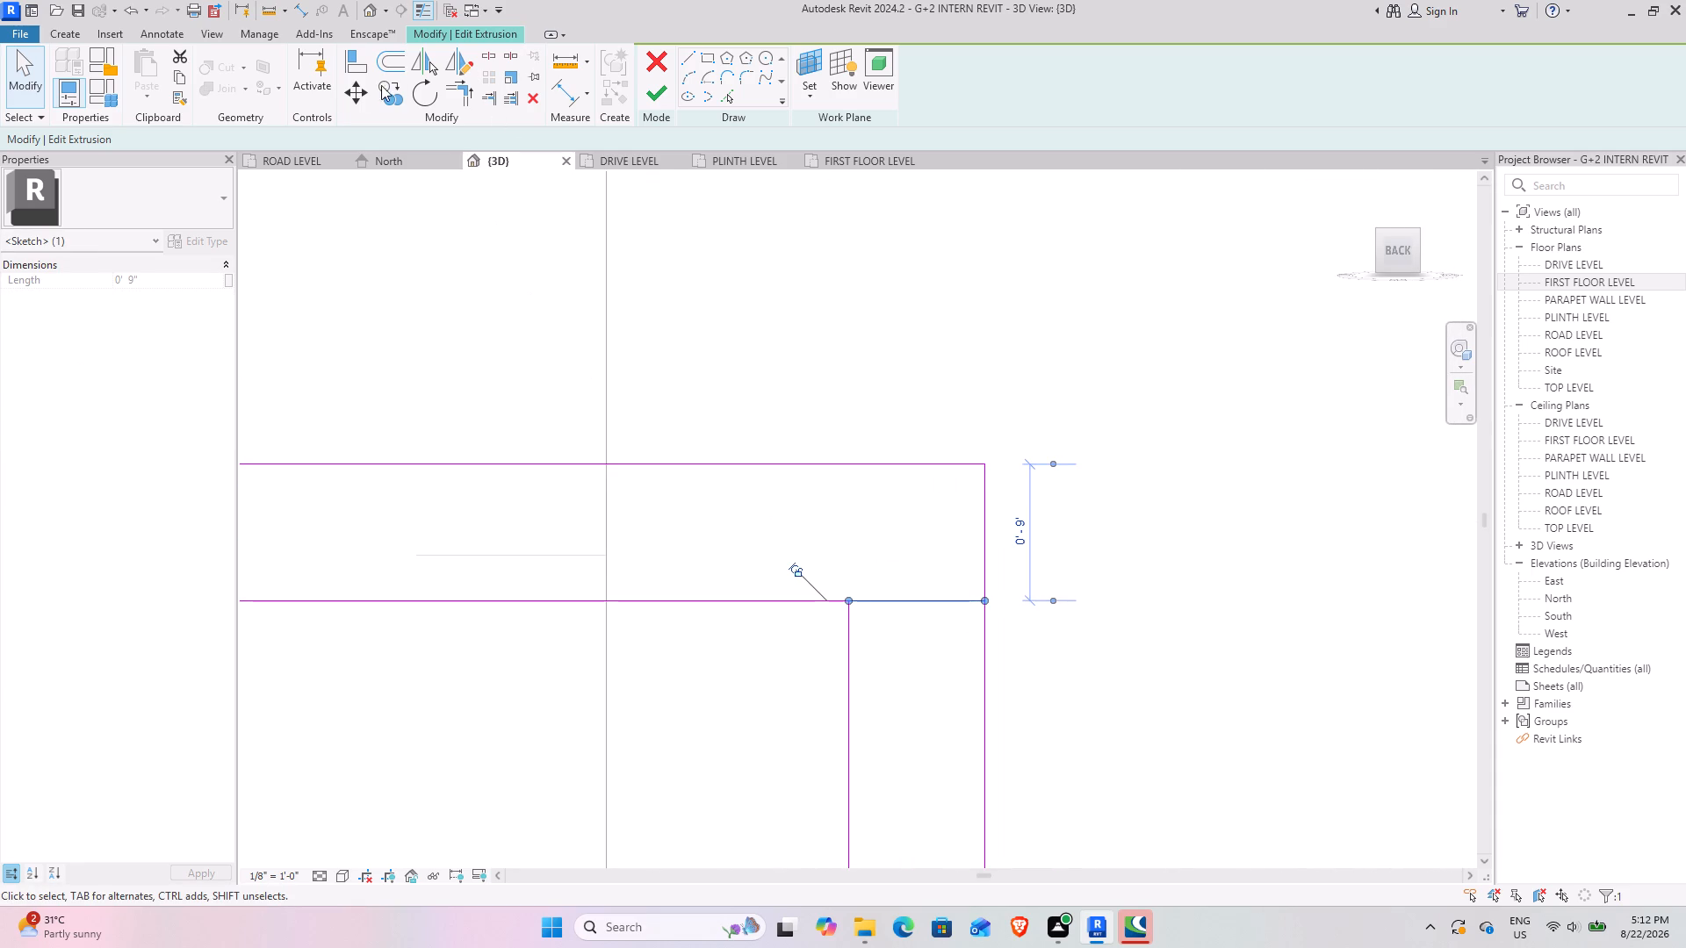
{"action": "left_click", "coordinate": [537, 98]}
{"action": "scroll", "coordinate": [700, 650], "scroll_direction": "down", "scroll_amount": 3}
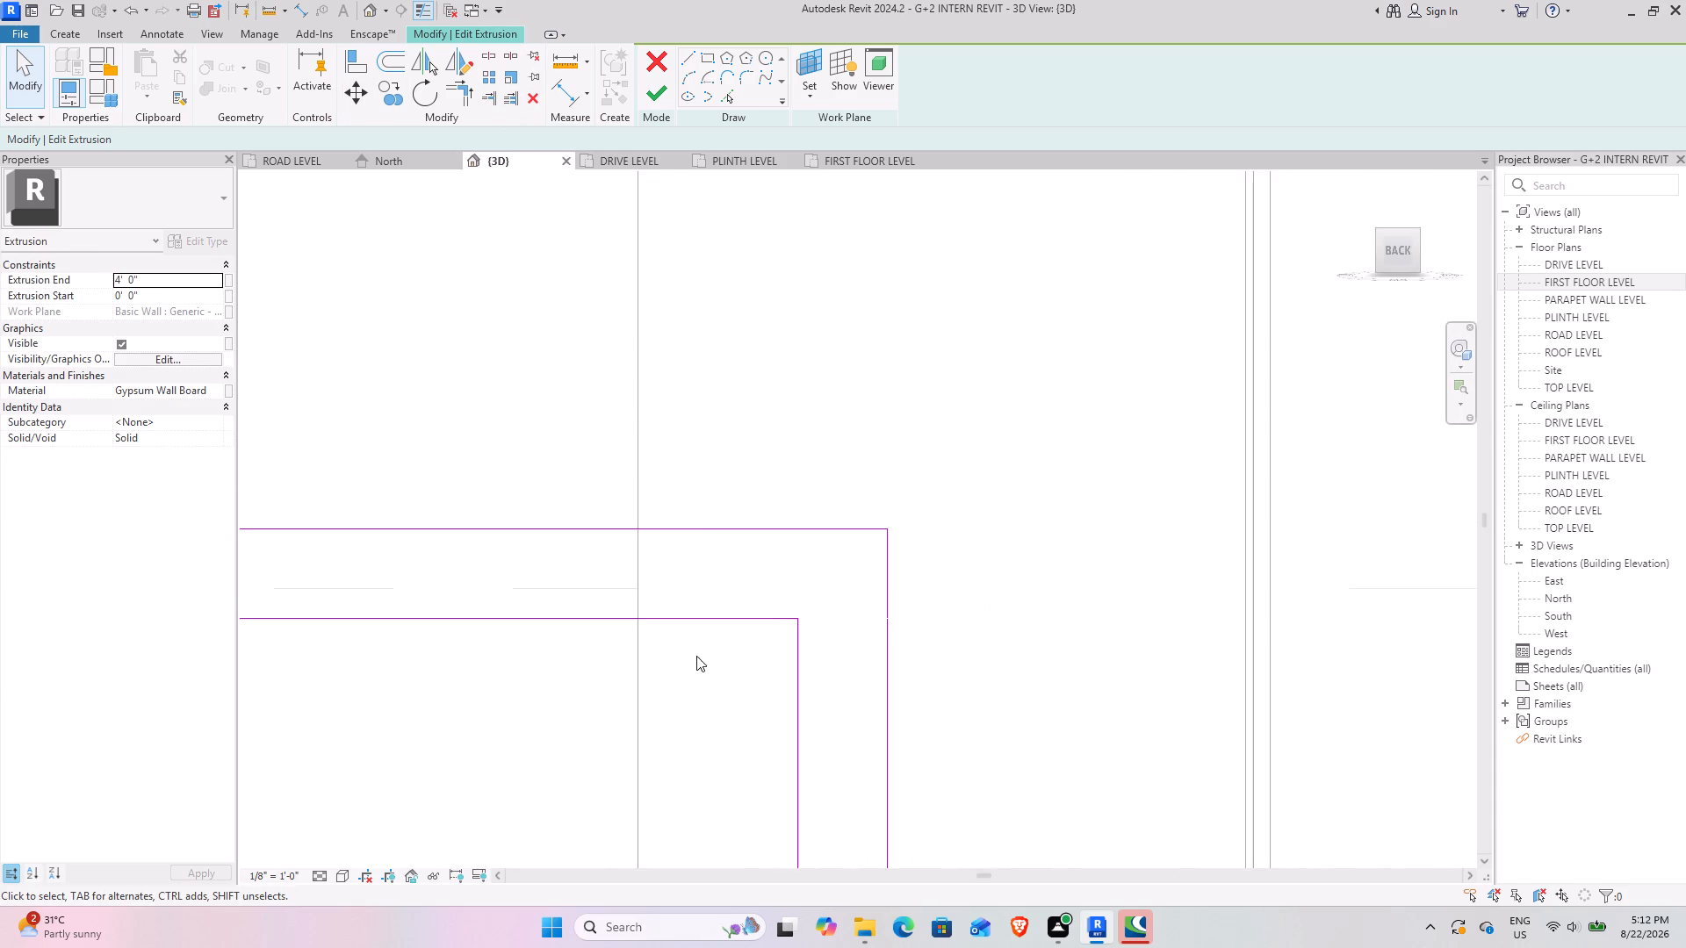
Examine the joined profile and the surrounding rear elevation, from the ground-level openings up to the tall window.
{"action": "scroll", "coordinate": [696, 656], "scroll_direction": "down", "scroll_amount": 5}
{"action": "middle_click_drag", "start_coordinate": [493, 641], "coordinate": [1244, 489]}
{"action": "scroll", "coordinate": [852, 549], "scroll_direction": "down", "scroll_amount": 4}
{"action": "middle_click_drag", "start_coordinate": [910, 650], "coordinate": [814, 520]}
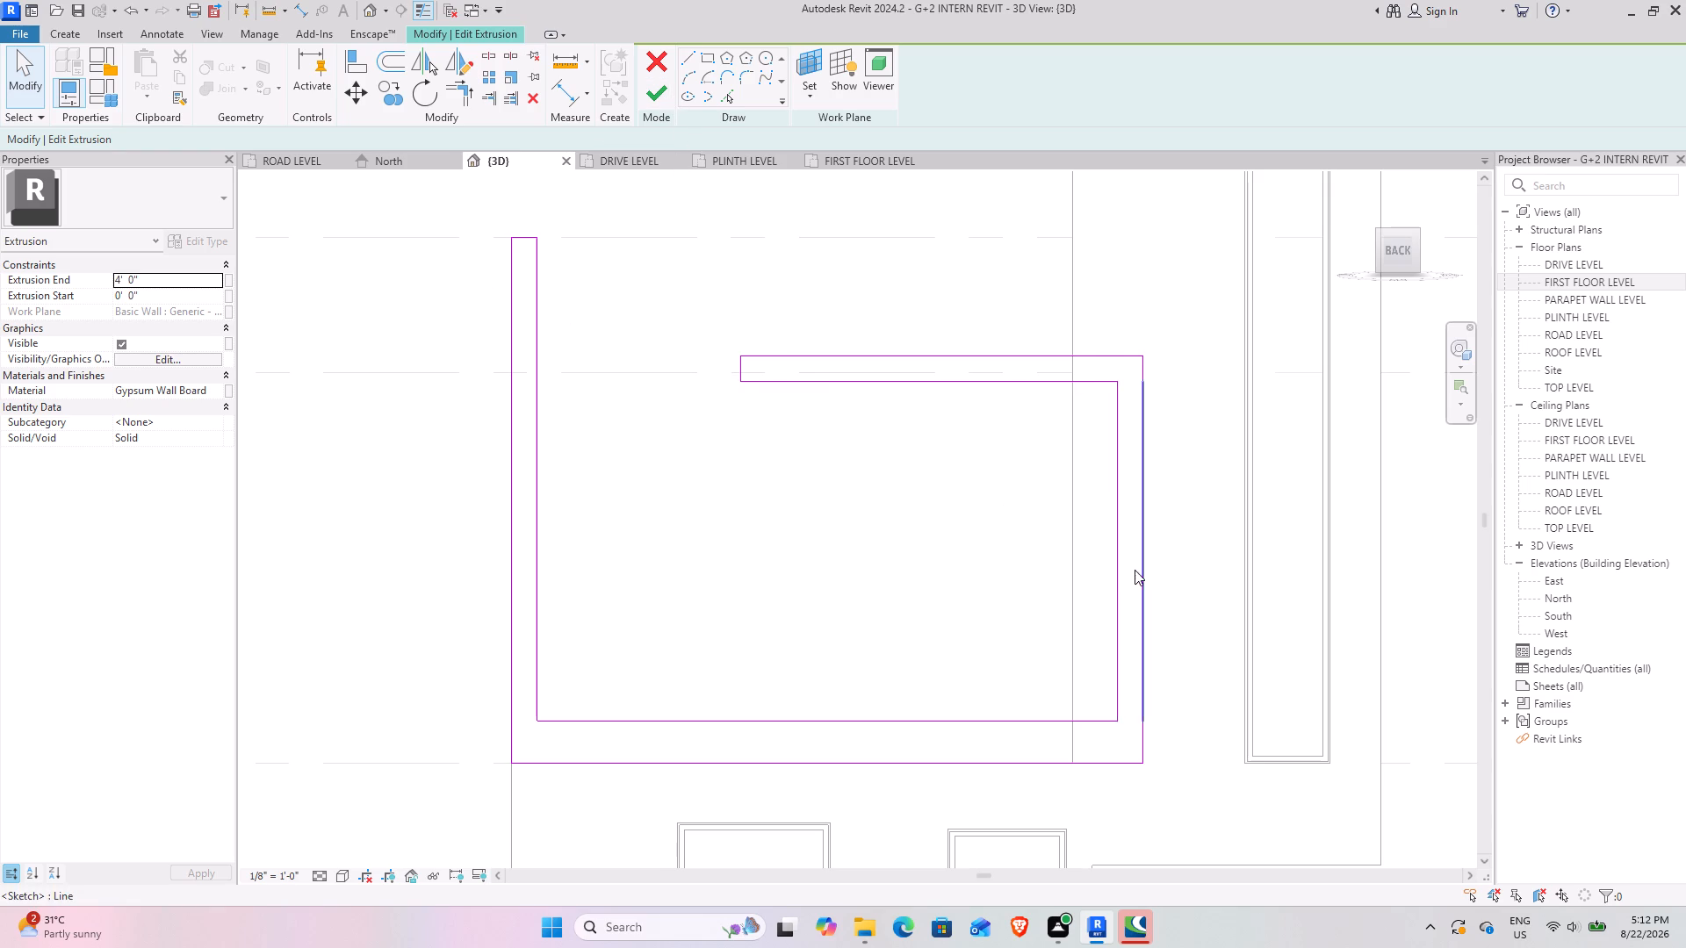
{"action": "middle_click_drag", "start_coordinate": [1135, 570], "coordinate": [998, 599]}
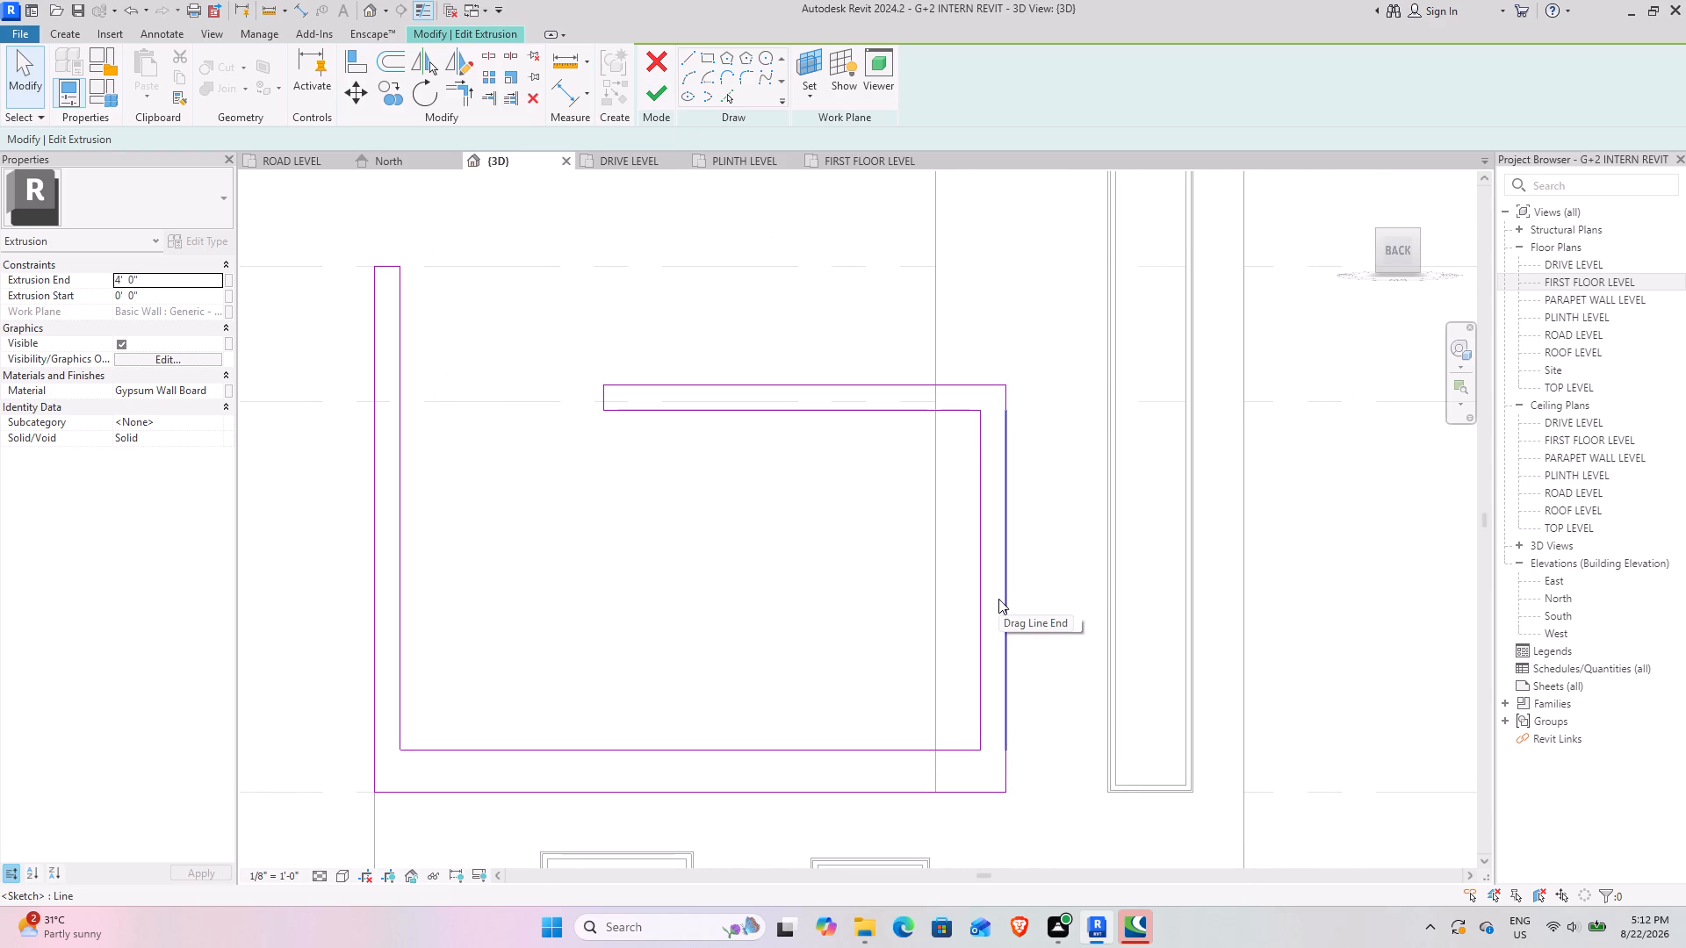
{"action": "middle_click_drag", "start_coordinate": [1267, 754], "coordinate": [1179, 483]}
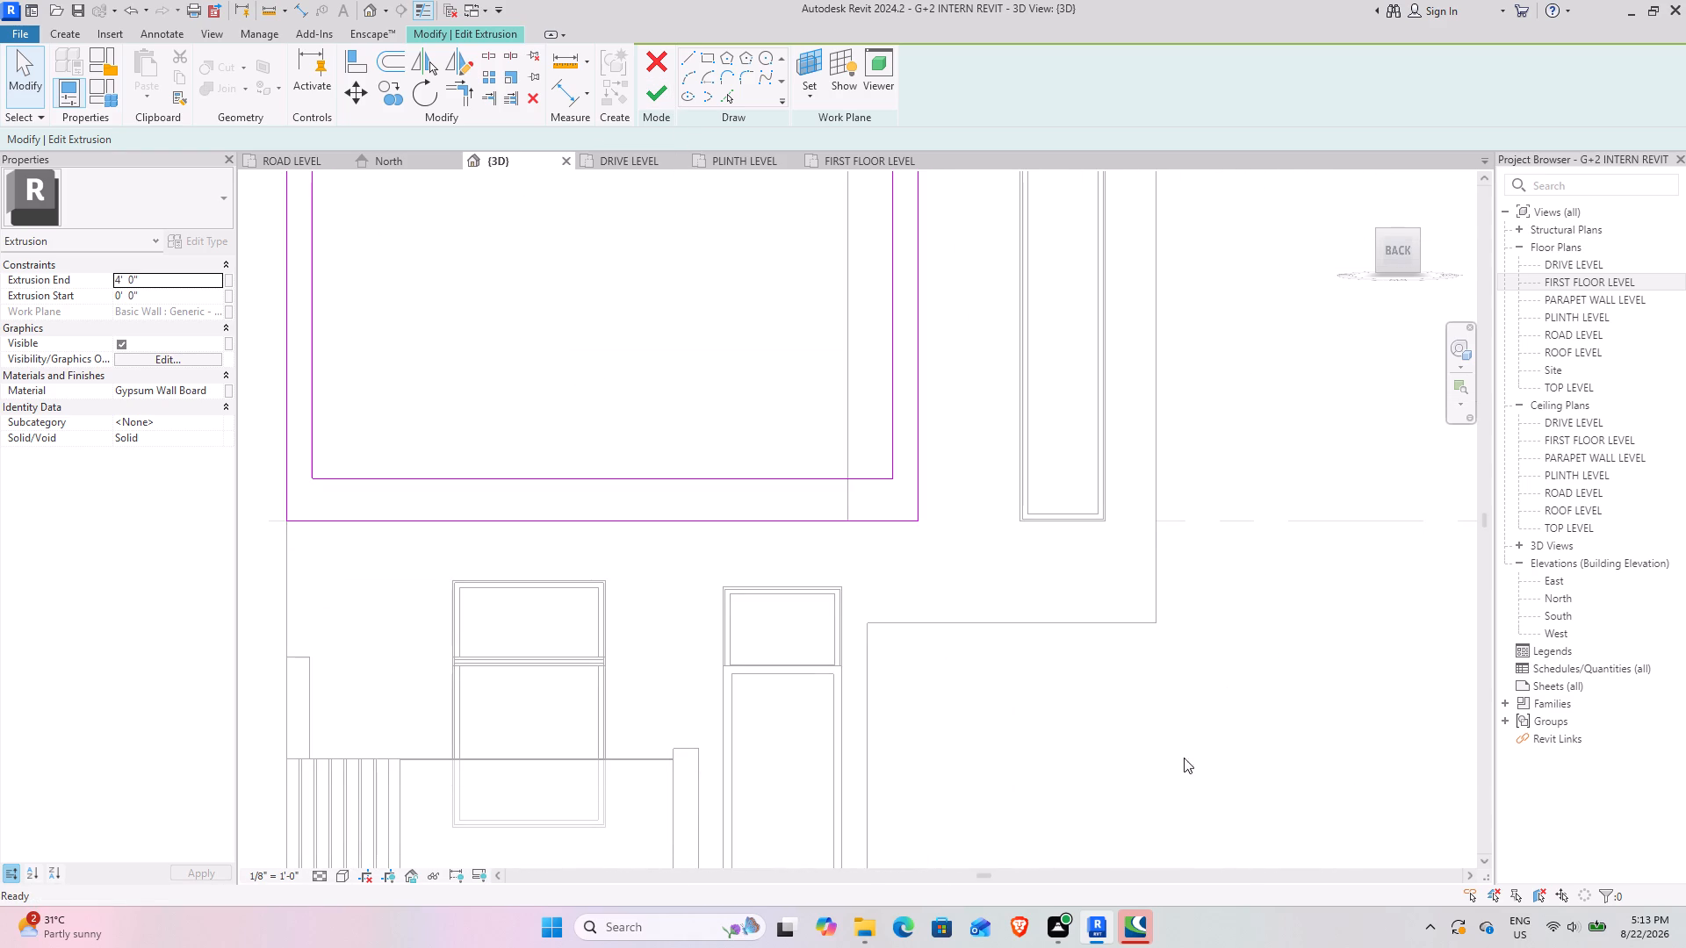
{"action": "middle_click_drag", "start_coordinate": [1166, 751], "coordinate": [1185, 458]}
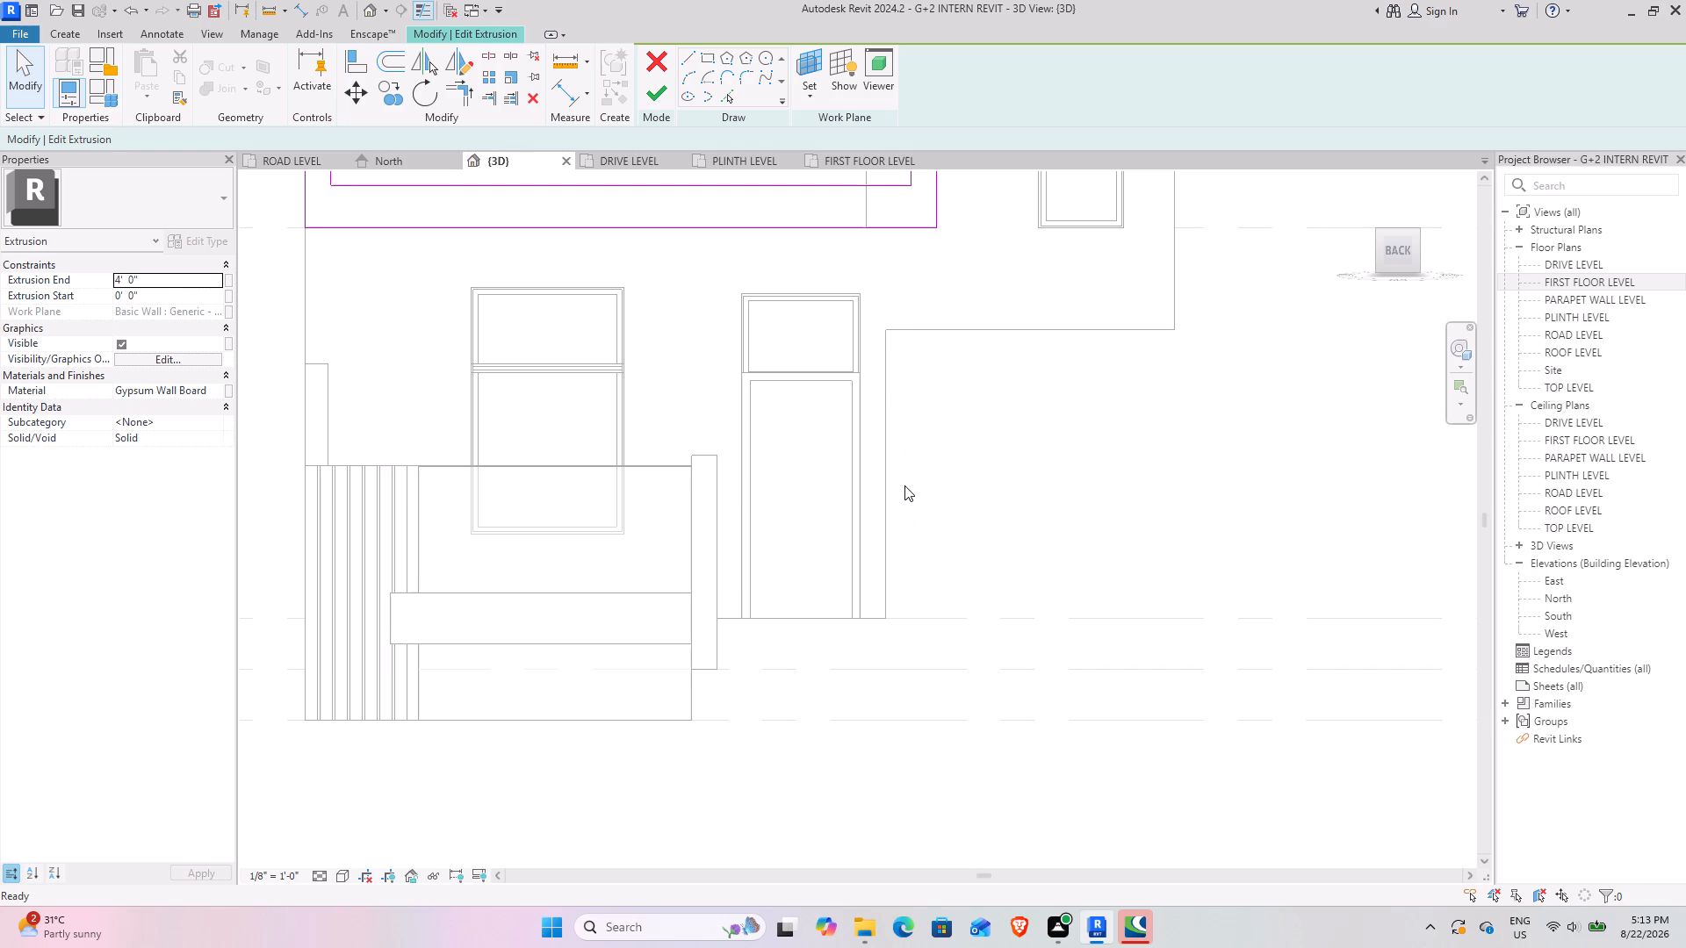
{"action": "middle_click_drag", "start_coordinate": [1236, 470], "coordinate": [1155, 656]}
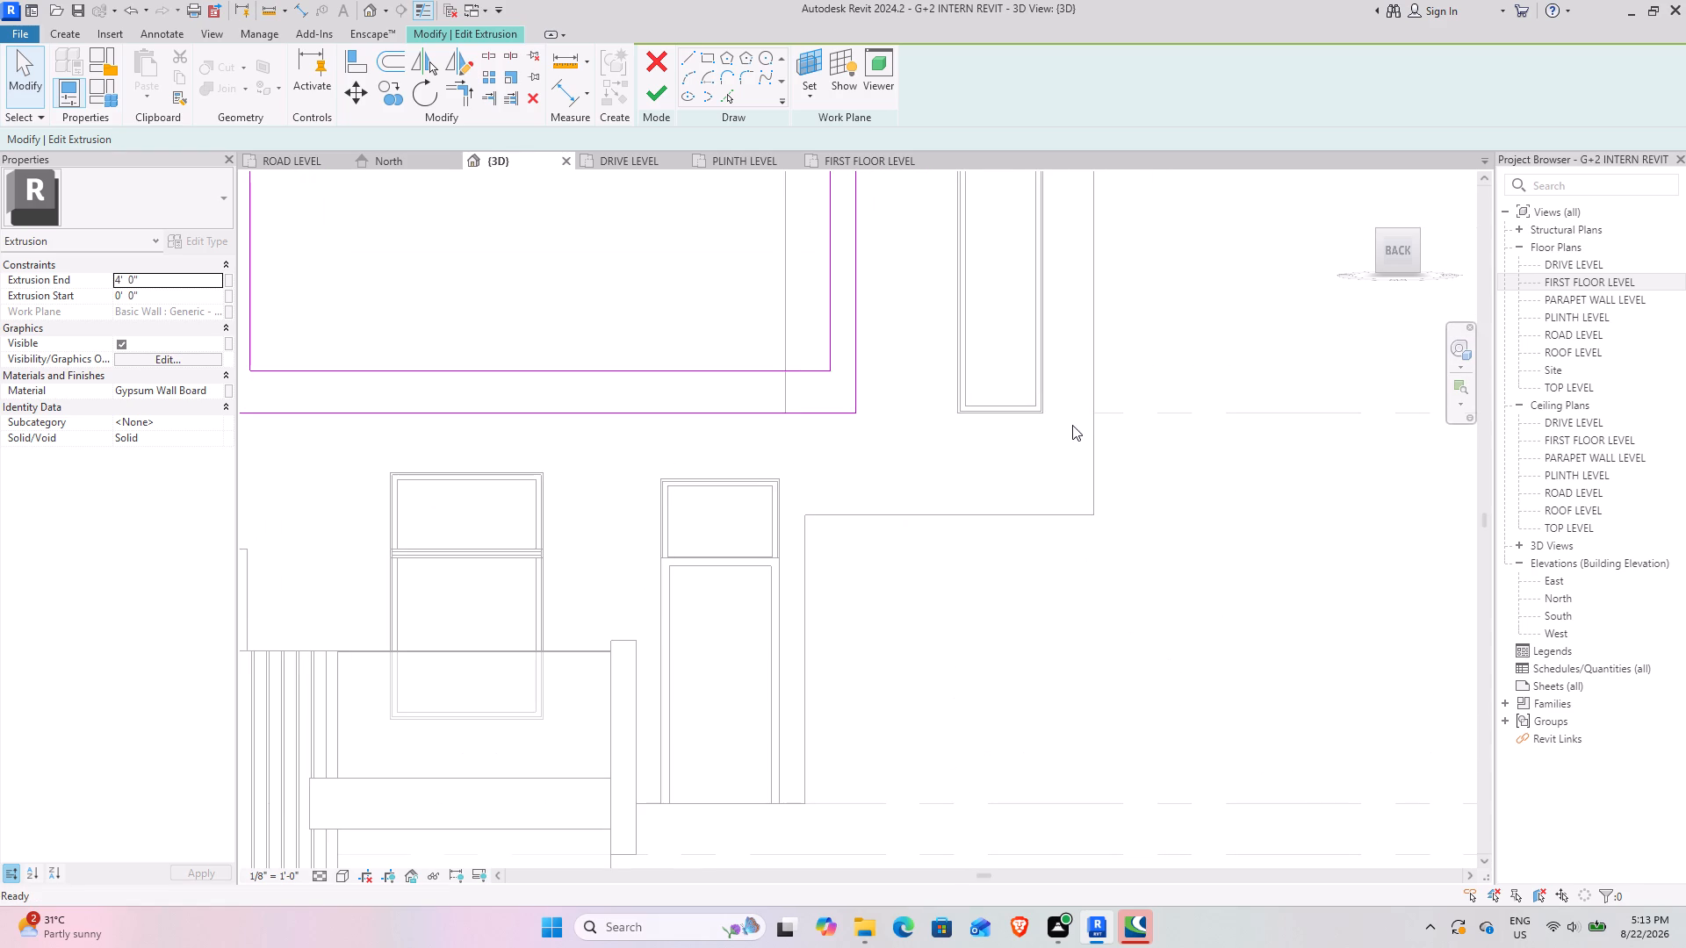
{"action": "middle_click_drag", "start_coordinate": [1088, 385], "coordinate": [1086, 614]}
{"action": "scroll", "coordinate": [1070, 476], "scroll_direction": "down", "scroll_amount": 3}
{"action": "middle_click_drag", "start_coordinate": [1107, 420], "coordinate": [1097, 506]}
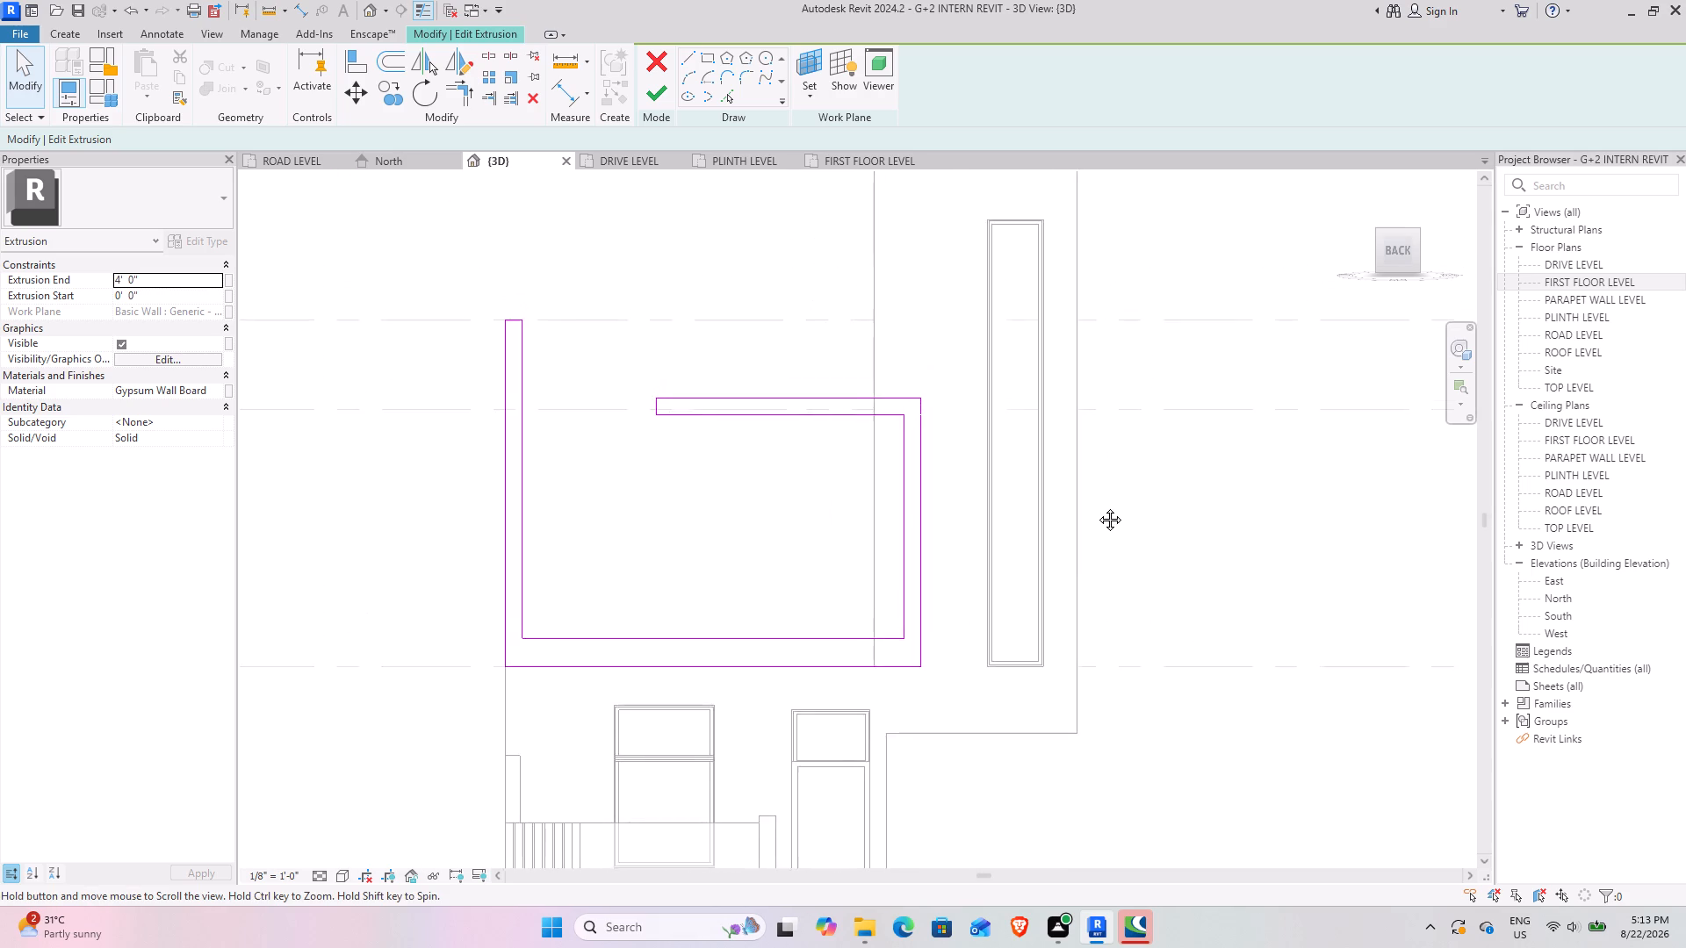
{"action": "middle_click_drag", "start_coordinate": [1097, 506], "coordinate": [1093, 384]}
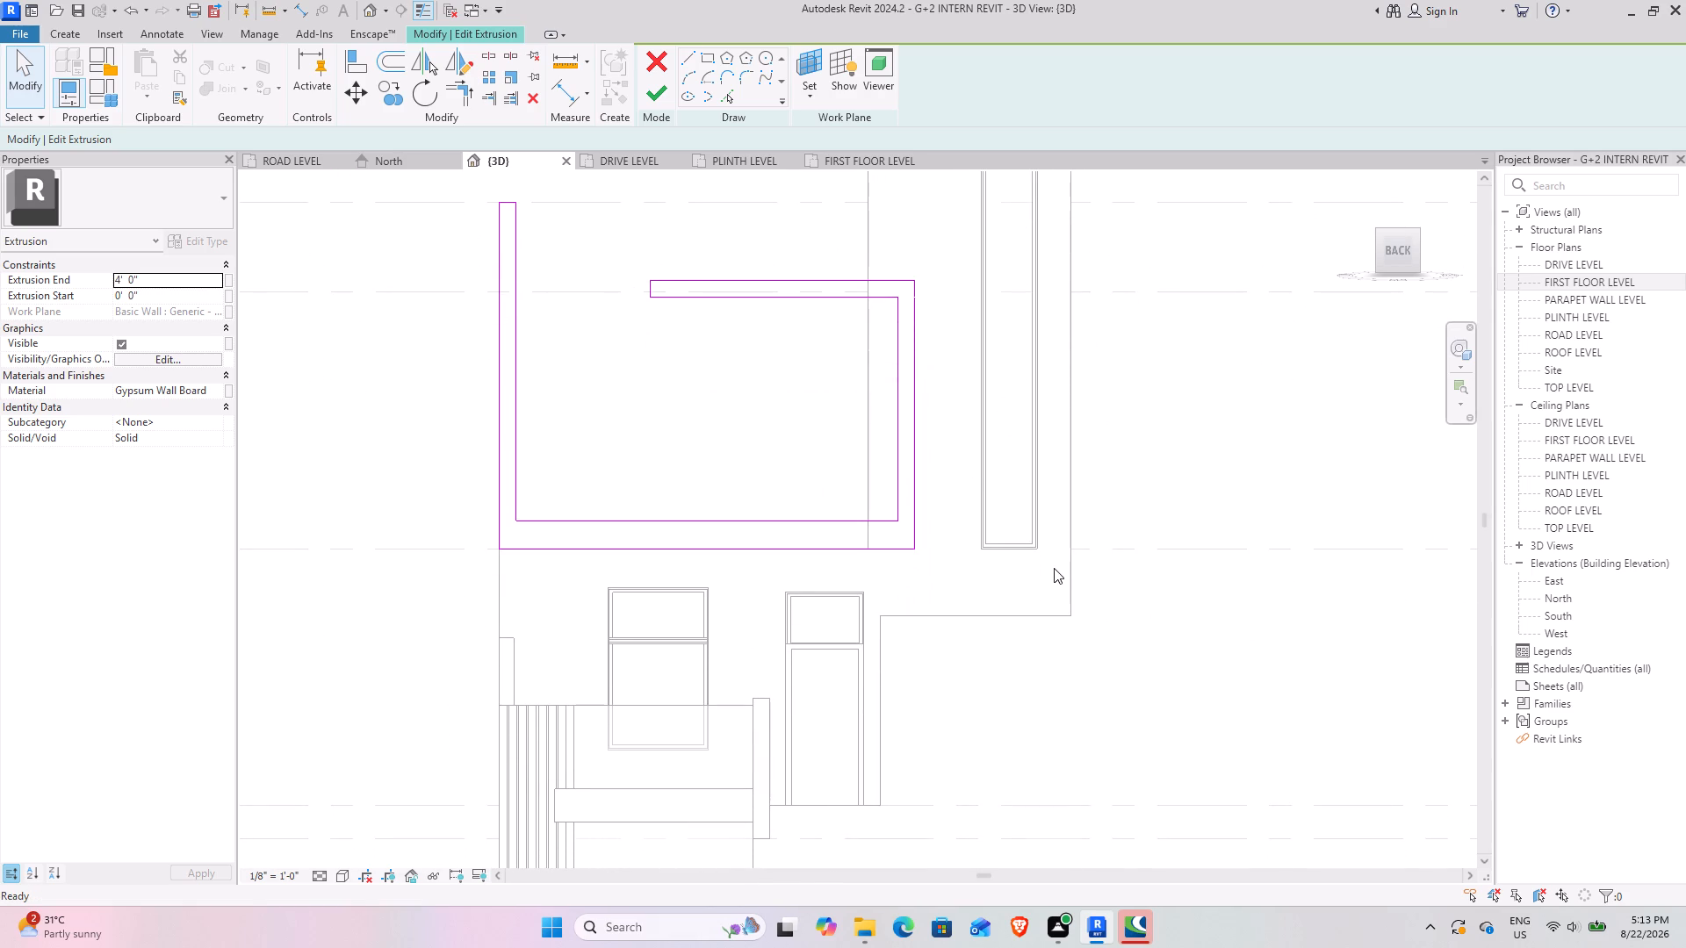
{"action": "middle_click_drag", "start_coordinate": [1065, 393], "coordinate": [1071, 516]}
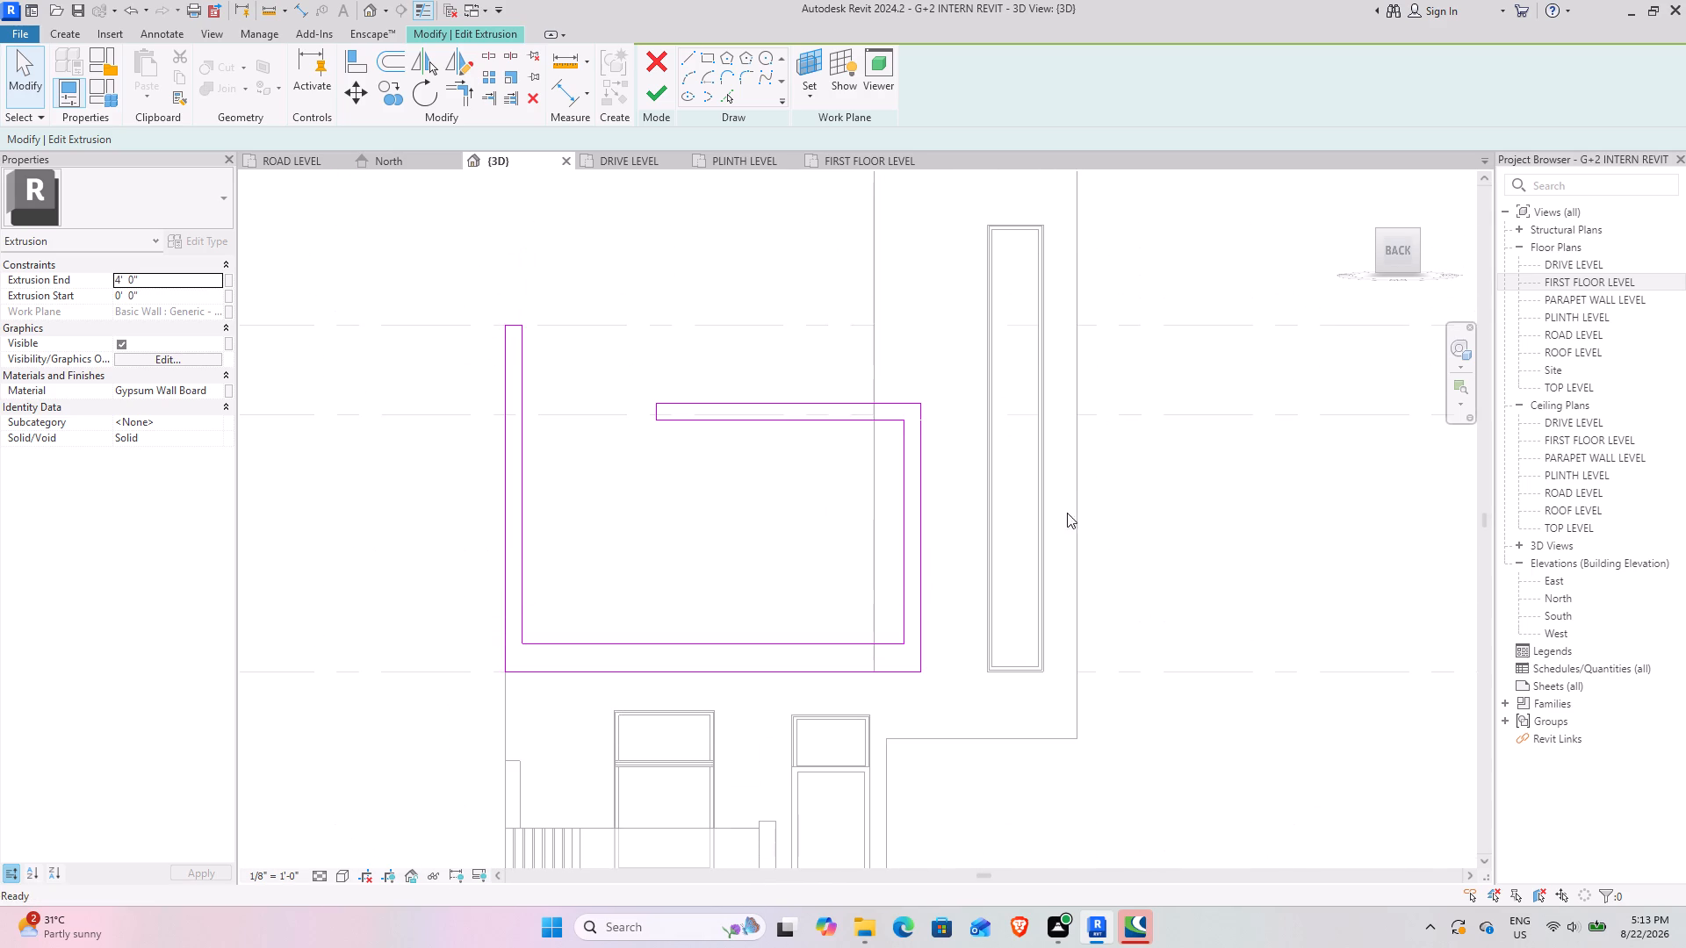
Sketch a rectangular band about 9'-1" wide and 7" high along the top of the tall-window wall.
{"action": "left_click", "coordinate": [706, 50]}
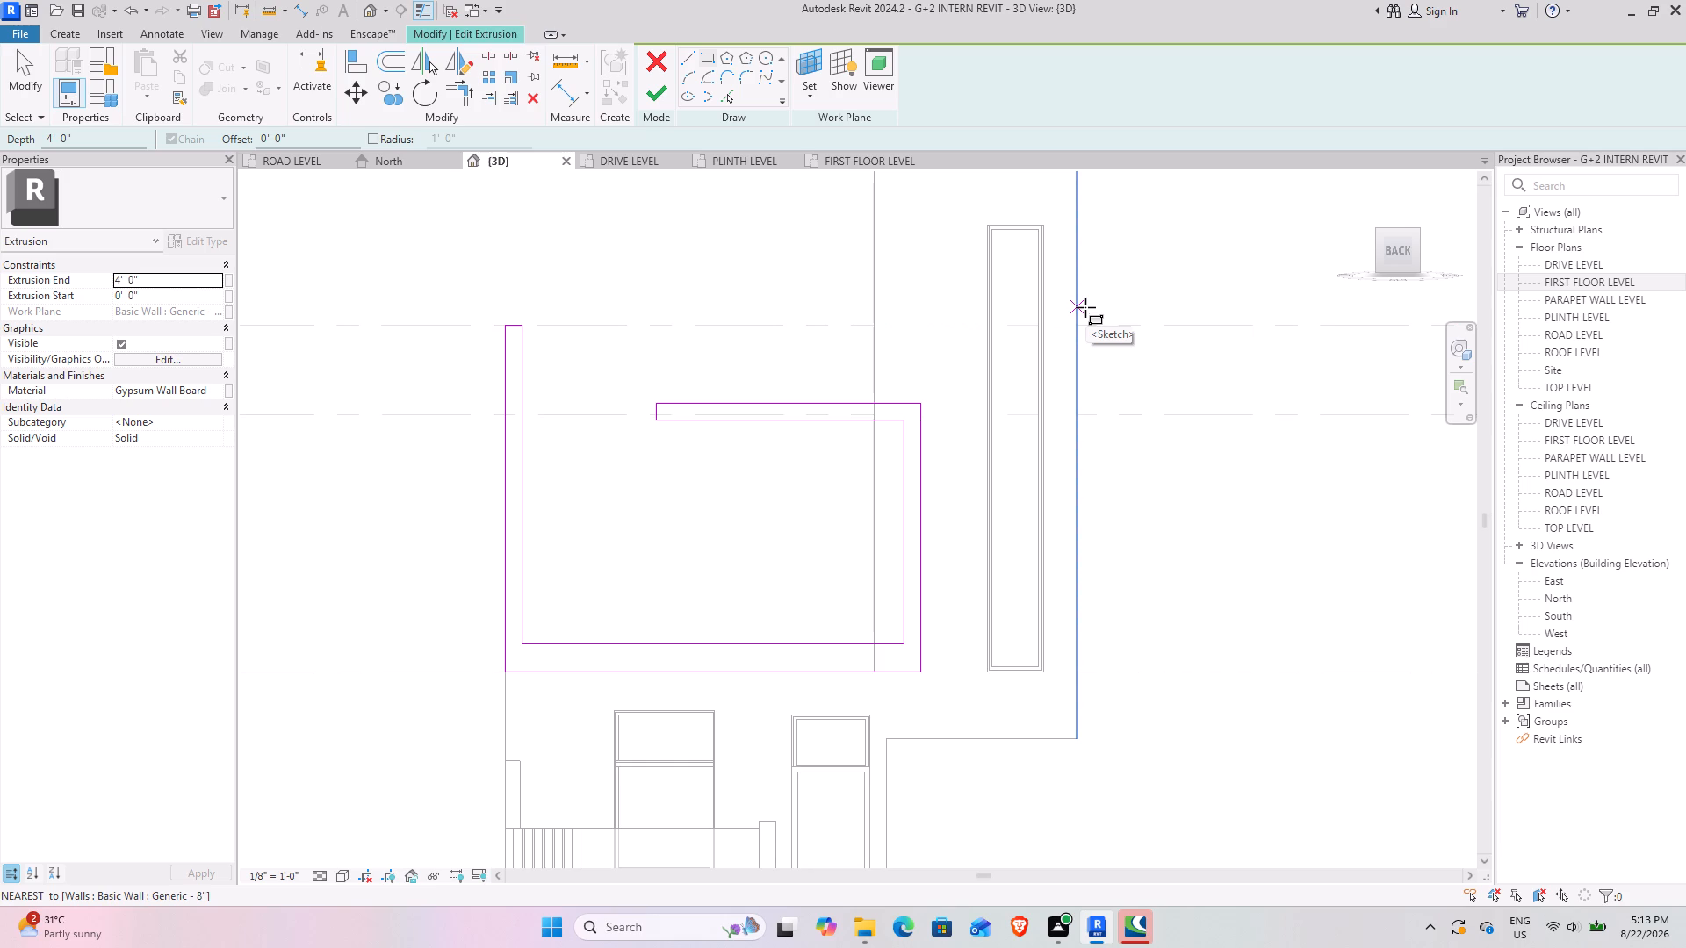
{"action": "middle_click_drag", "start_coordinate": [1080, 287], "coordinate": [1083, 377]}
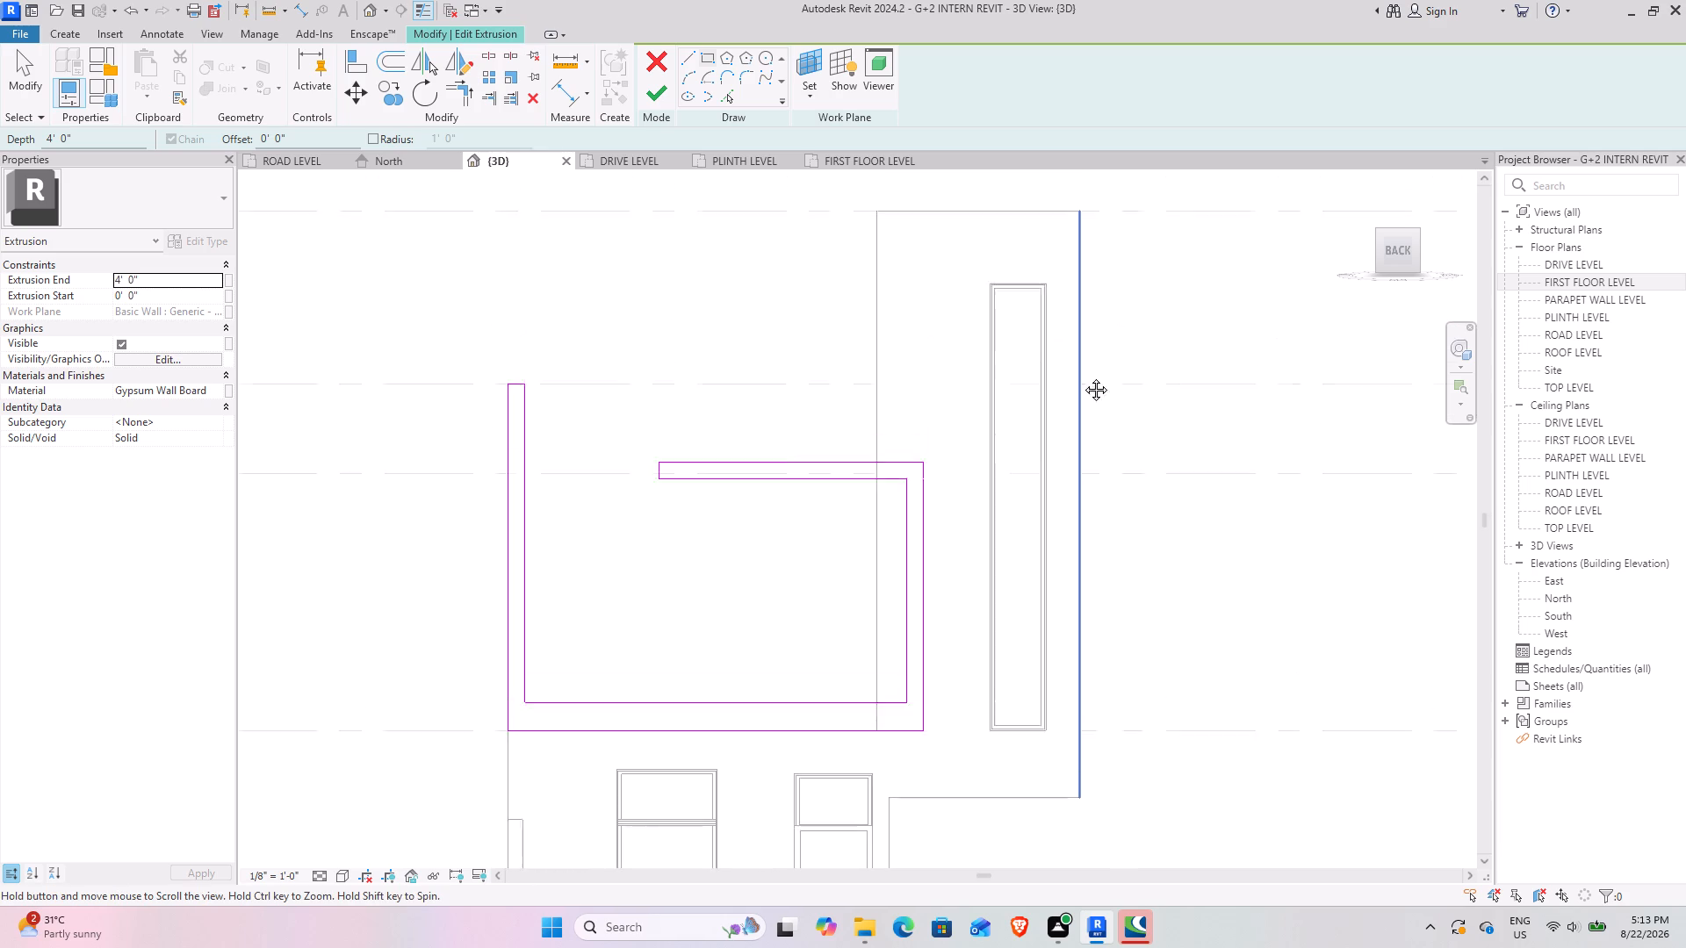
{"action": "middle_click_drag", "start_coordinate": [1083, 377], "coordinate": [1120, 609]}
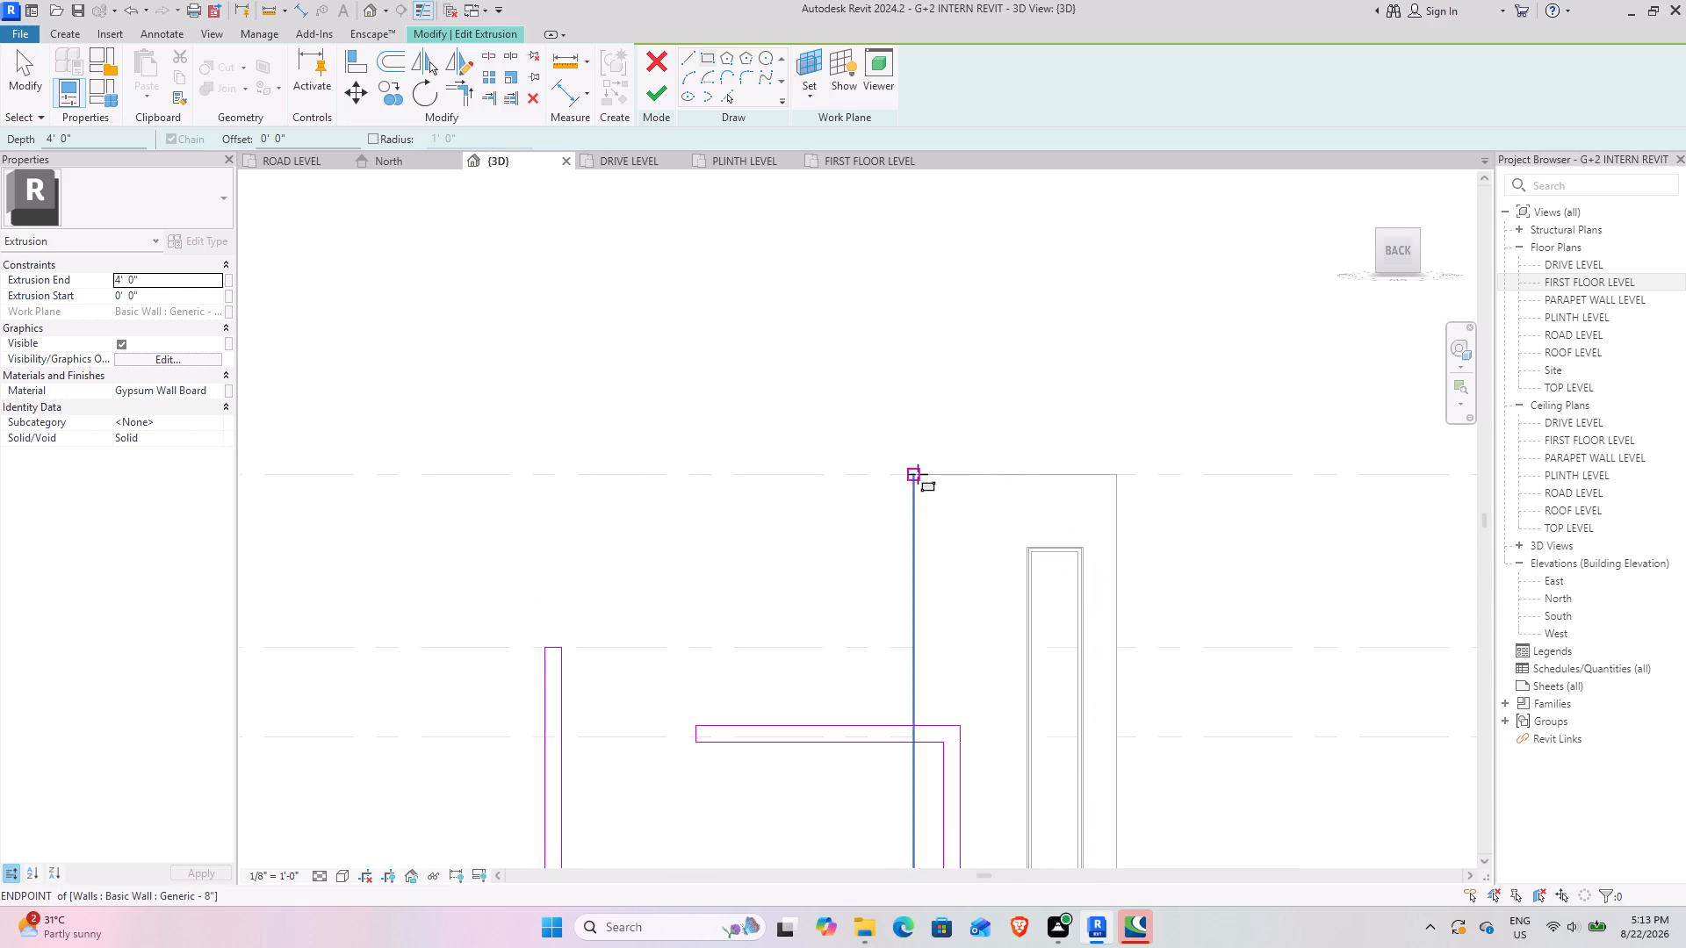
{"action": "left_click", "coordinate": [915, 474]}
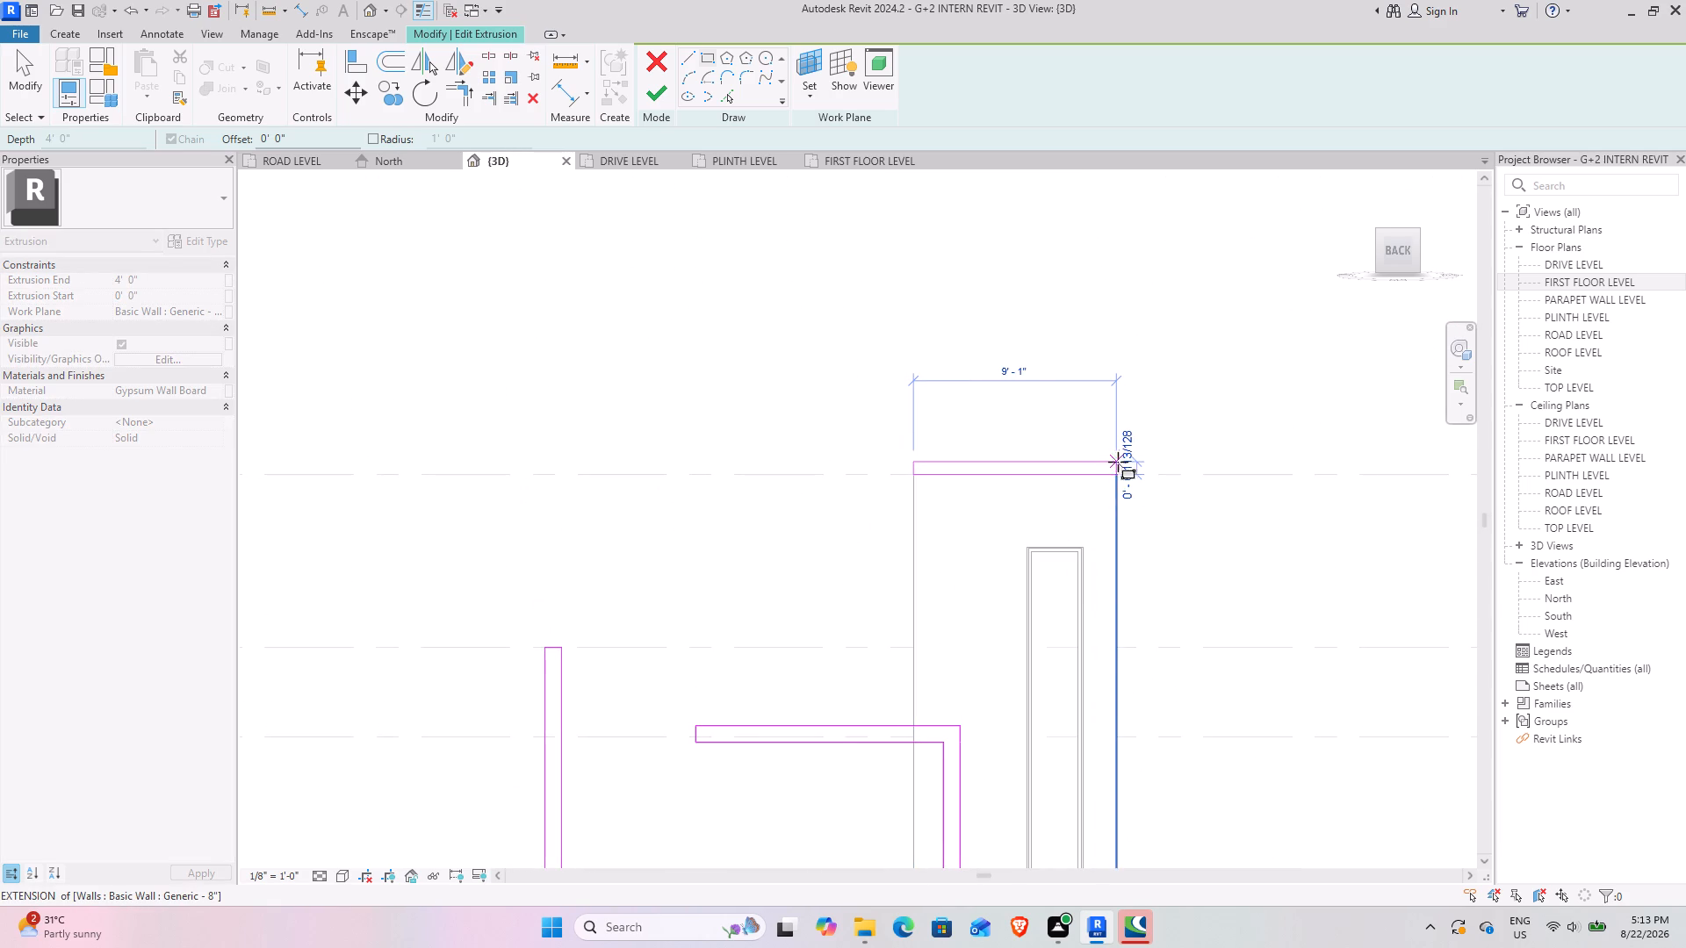
{"action": "left_click", "coordinate": [1120, 462]}
Sketch a rectangular upright about 8 1/2" wide and 30'-3" long down the wall's outer edge, from the band's underside to railing-top height.
{"action": "scroll", "coordinate": [1103, 470], "scroll_direction": "up", "scroll_amount": 8}
{"action": "left_click", "coordinate": [1142, 483]}
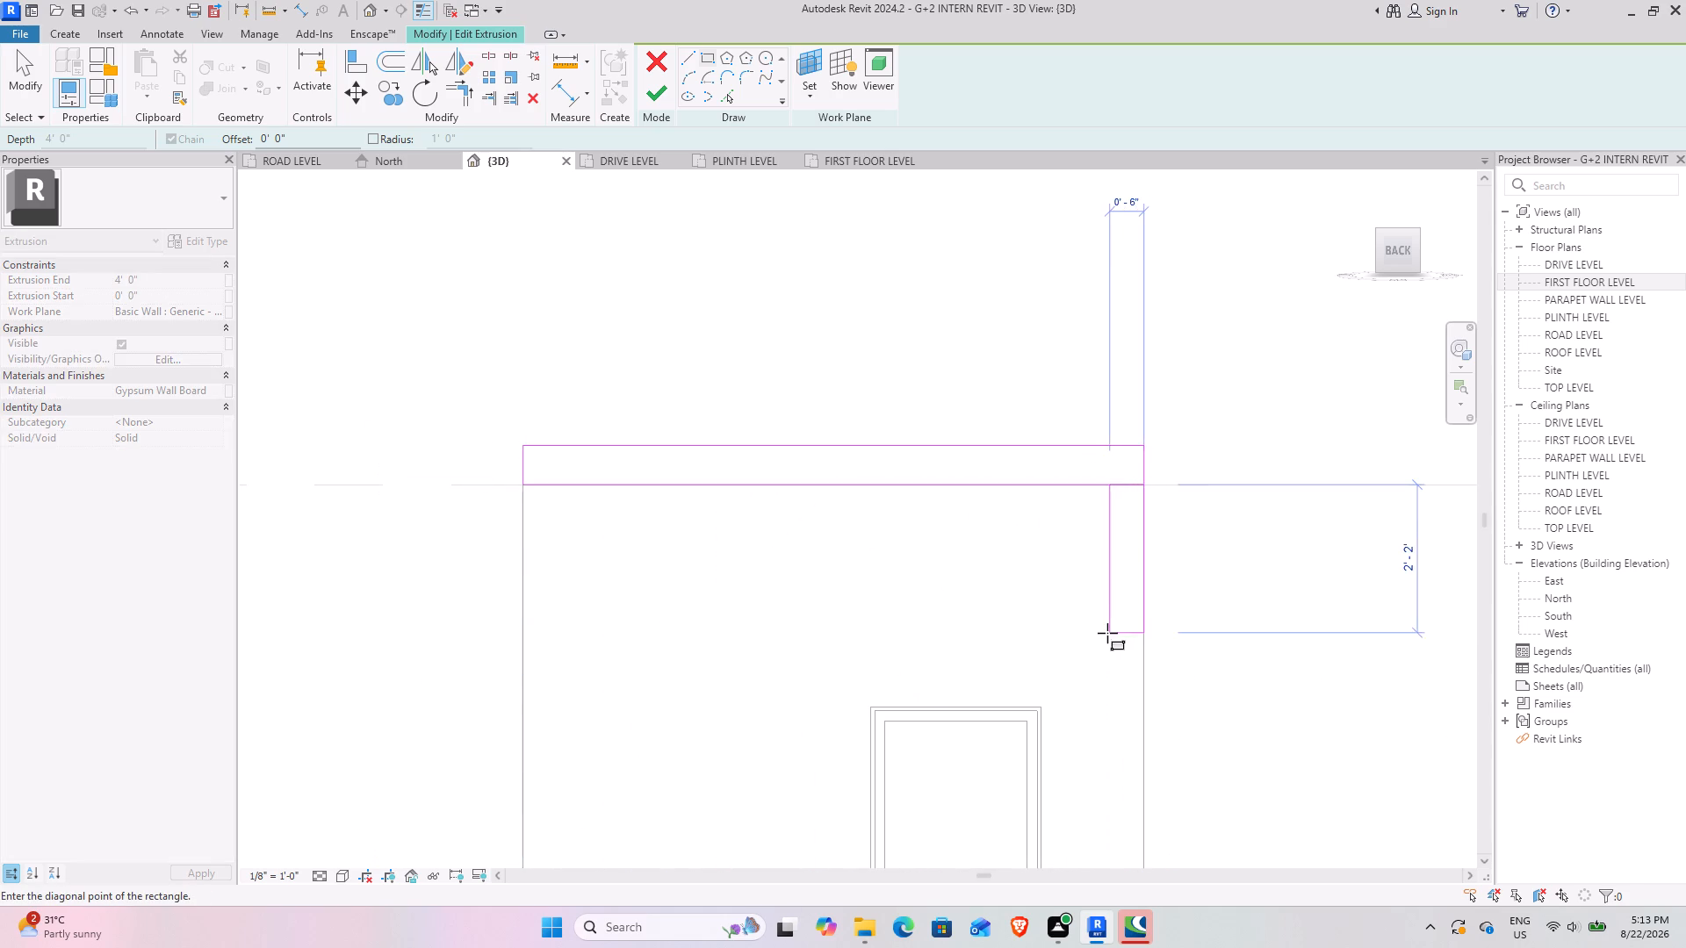
{"action": "scroll", "coordinate": [1108, 642], "scroll_direction": "down", "scroll_amount": 4}
{"action": "middle_click_drag", "start_coordinate": [1125, 672], "coordinate": [1088, 322]}
{"action": "middle_click_drag", "start_coordinate": [1077, 738], "coordinate": [1092, 391]}
{"action": "middle_click_drag", "start_coordinate": [1074, 743], "coordinate": [1107, 403]}
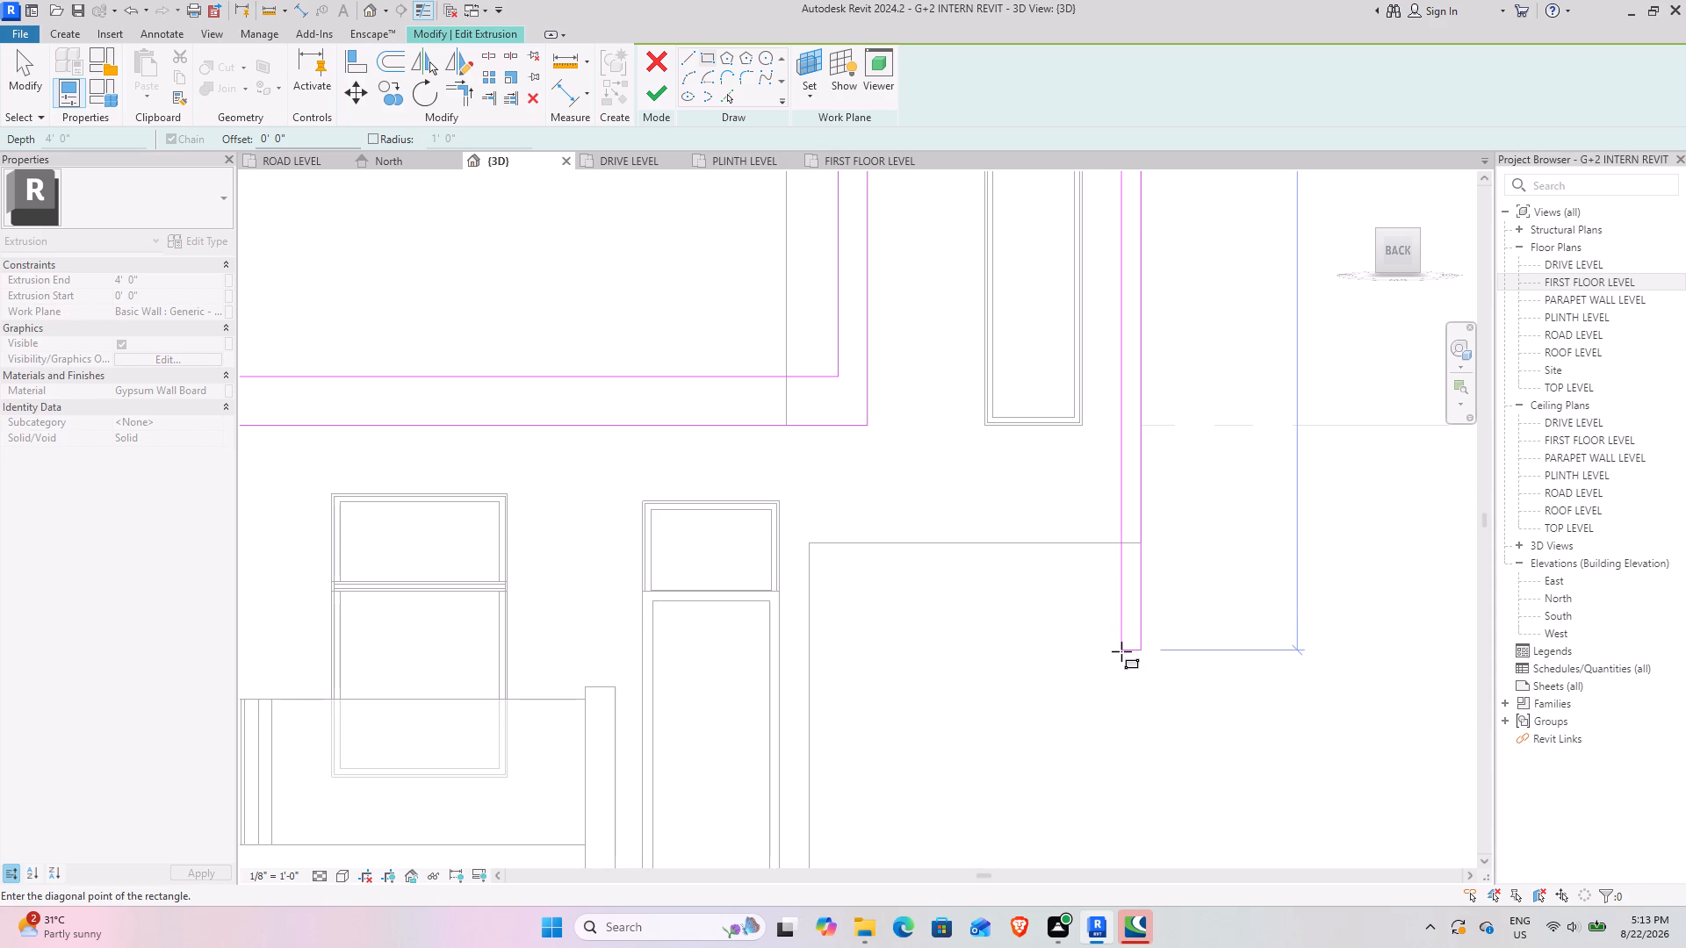
{"action": "middle_click_drag", "start_coordinate": [1114, 646], "coordinate": [1144, 520]}
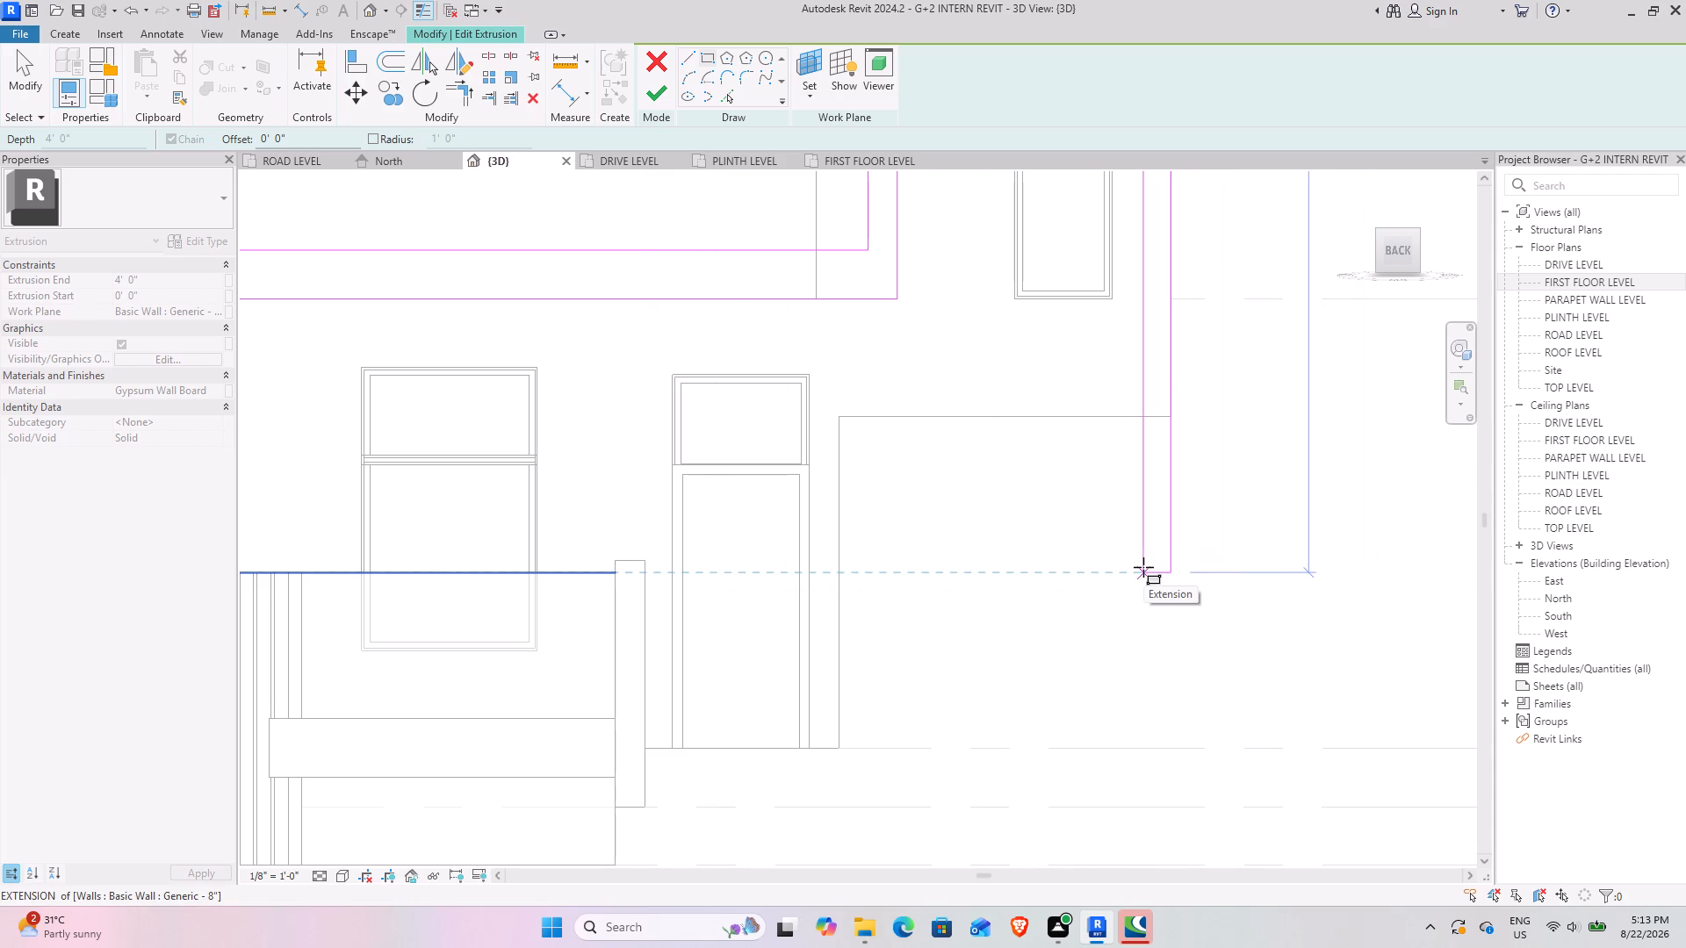
{"action": "left_click", "coordinate": [1143, 567]}
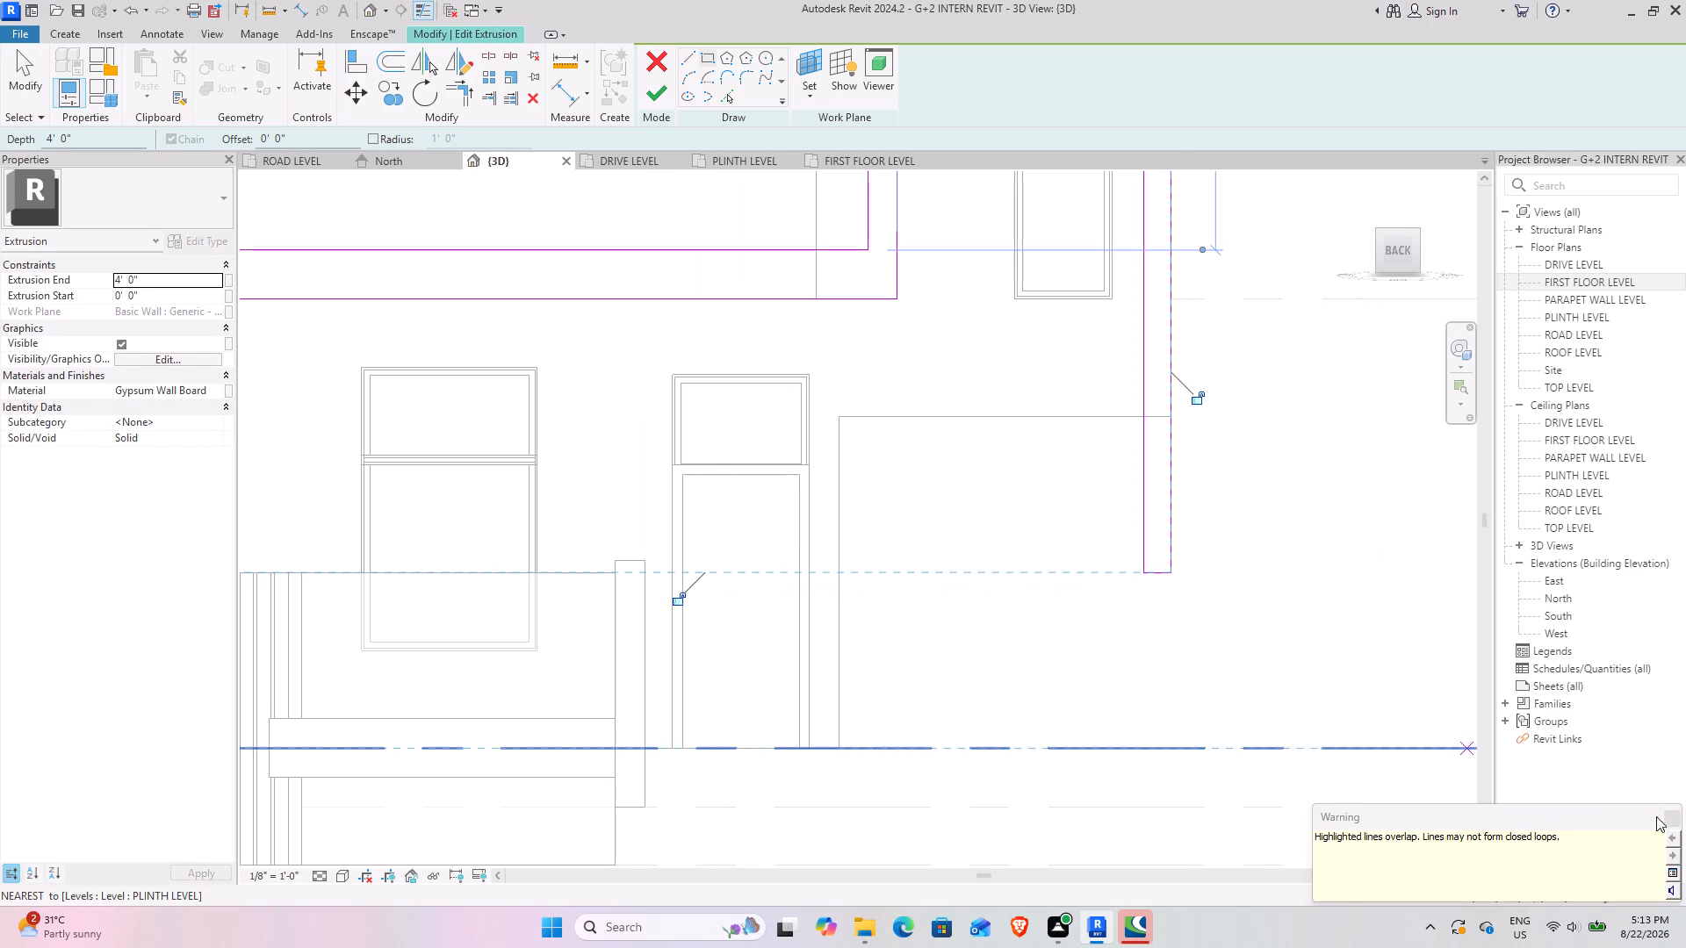
{"action": "left_click", "coordinate": [1665, 815]}
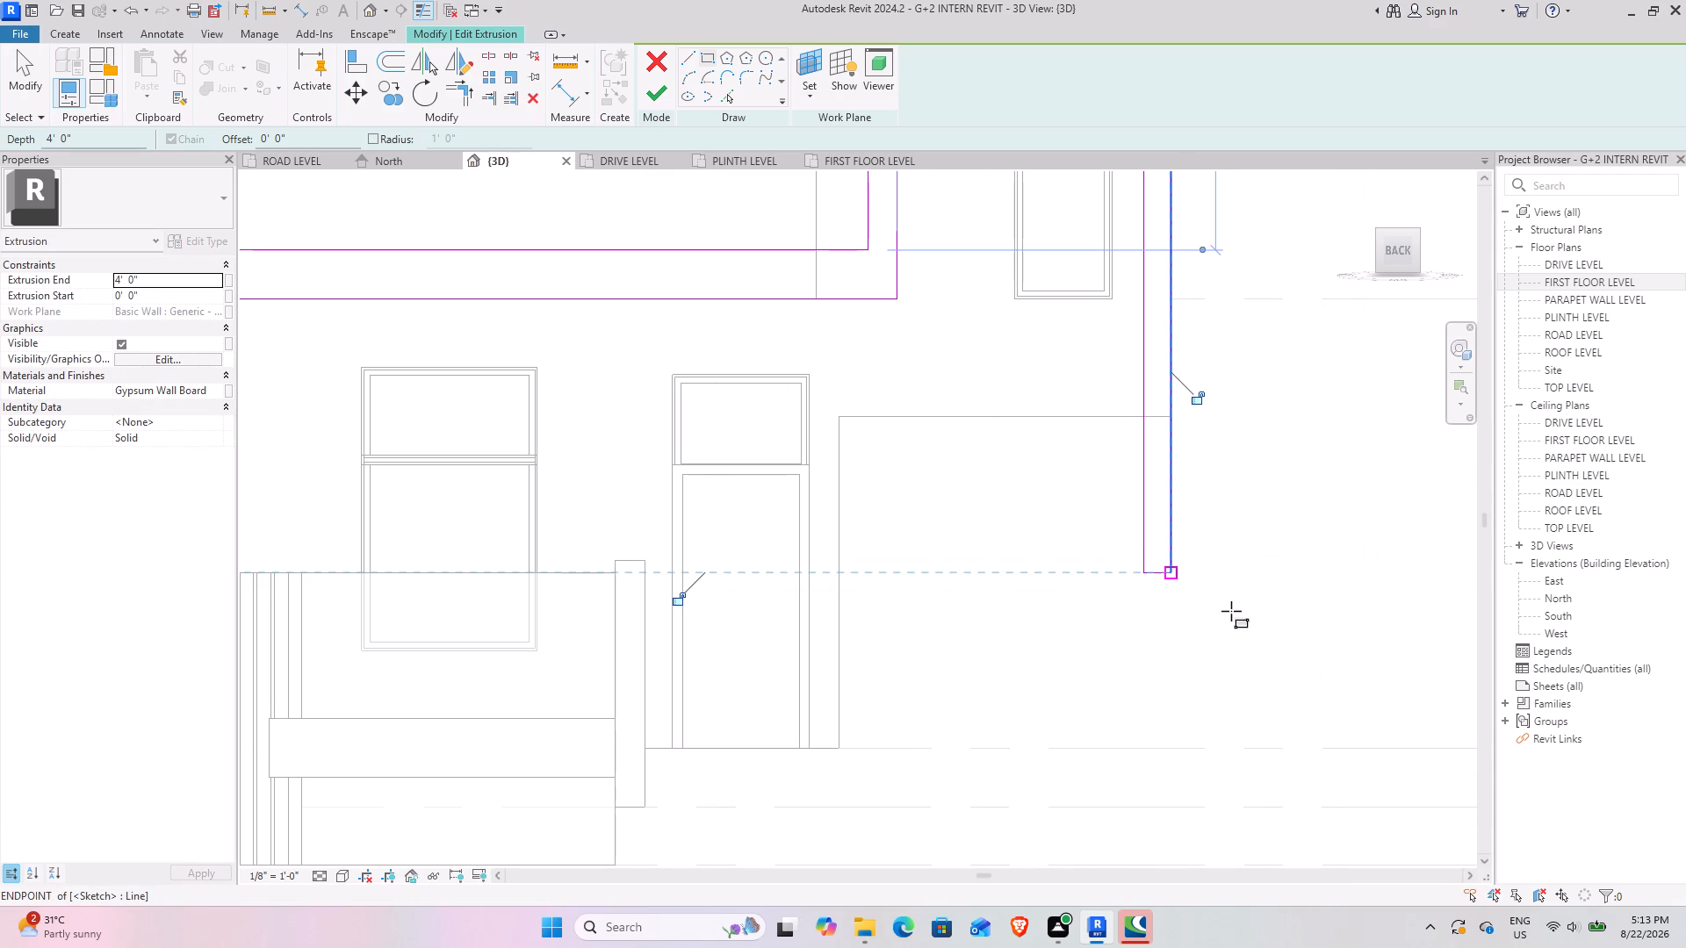
{"action": "key", "text": "Escape"}
{"action": "key", "text": "Escape"}
{"action": "key", "text": "Escape"}
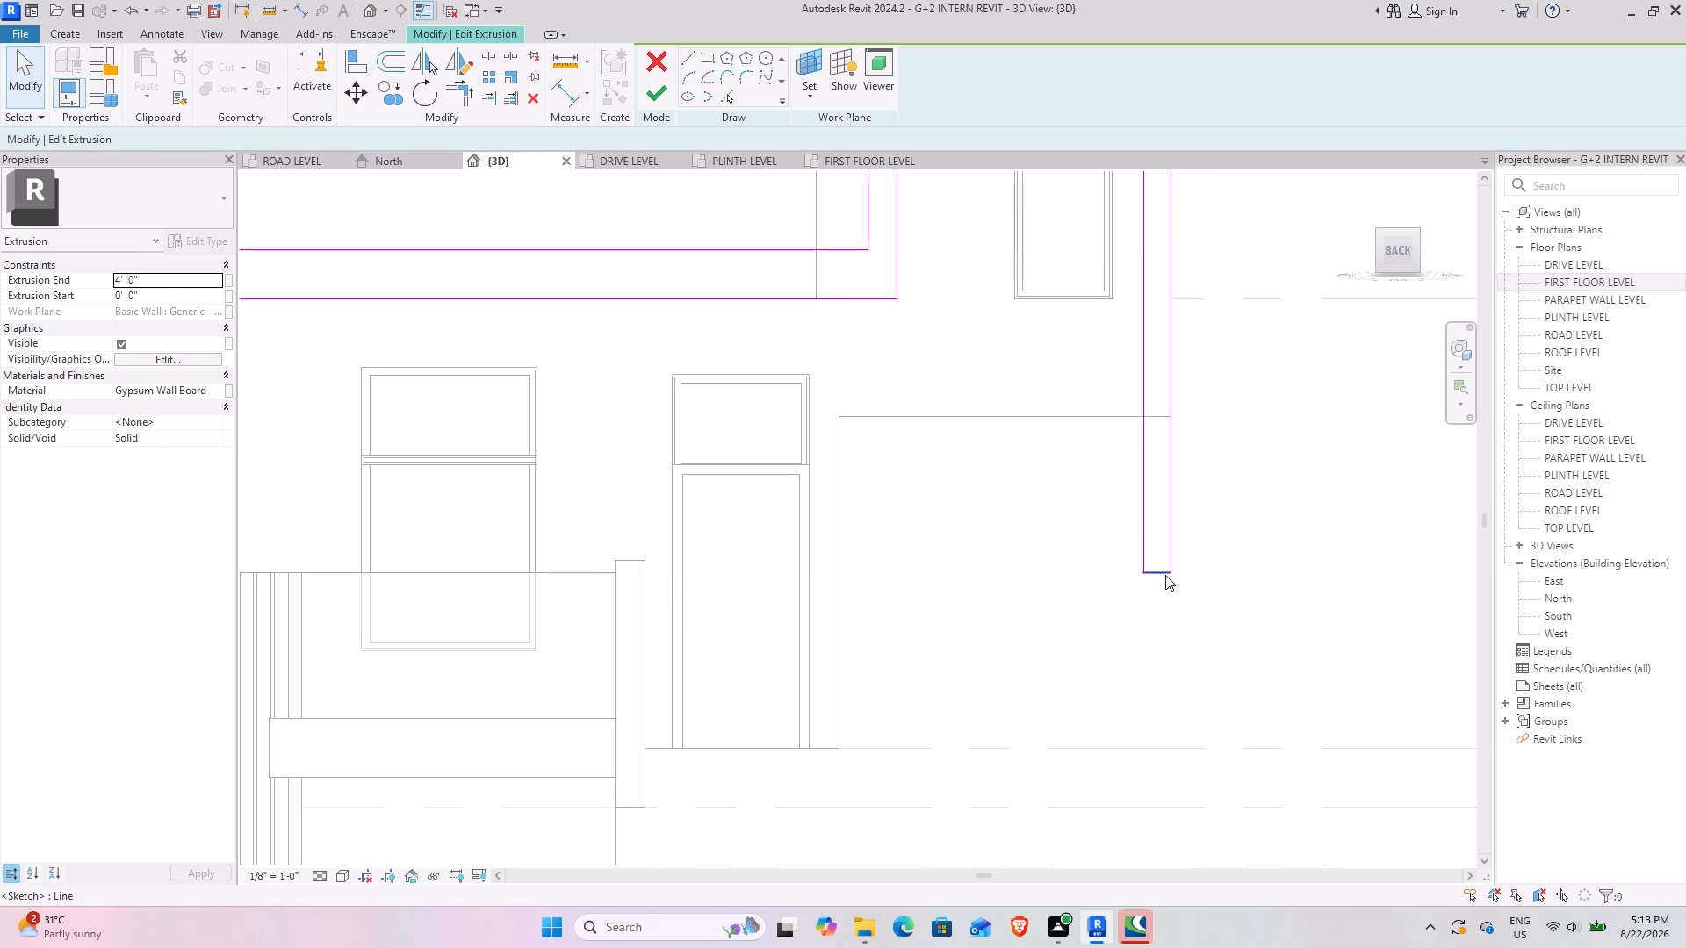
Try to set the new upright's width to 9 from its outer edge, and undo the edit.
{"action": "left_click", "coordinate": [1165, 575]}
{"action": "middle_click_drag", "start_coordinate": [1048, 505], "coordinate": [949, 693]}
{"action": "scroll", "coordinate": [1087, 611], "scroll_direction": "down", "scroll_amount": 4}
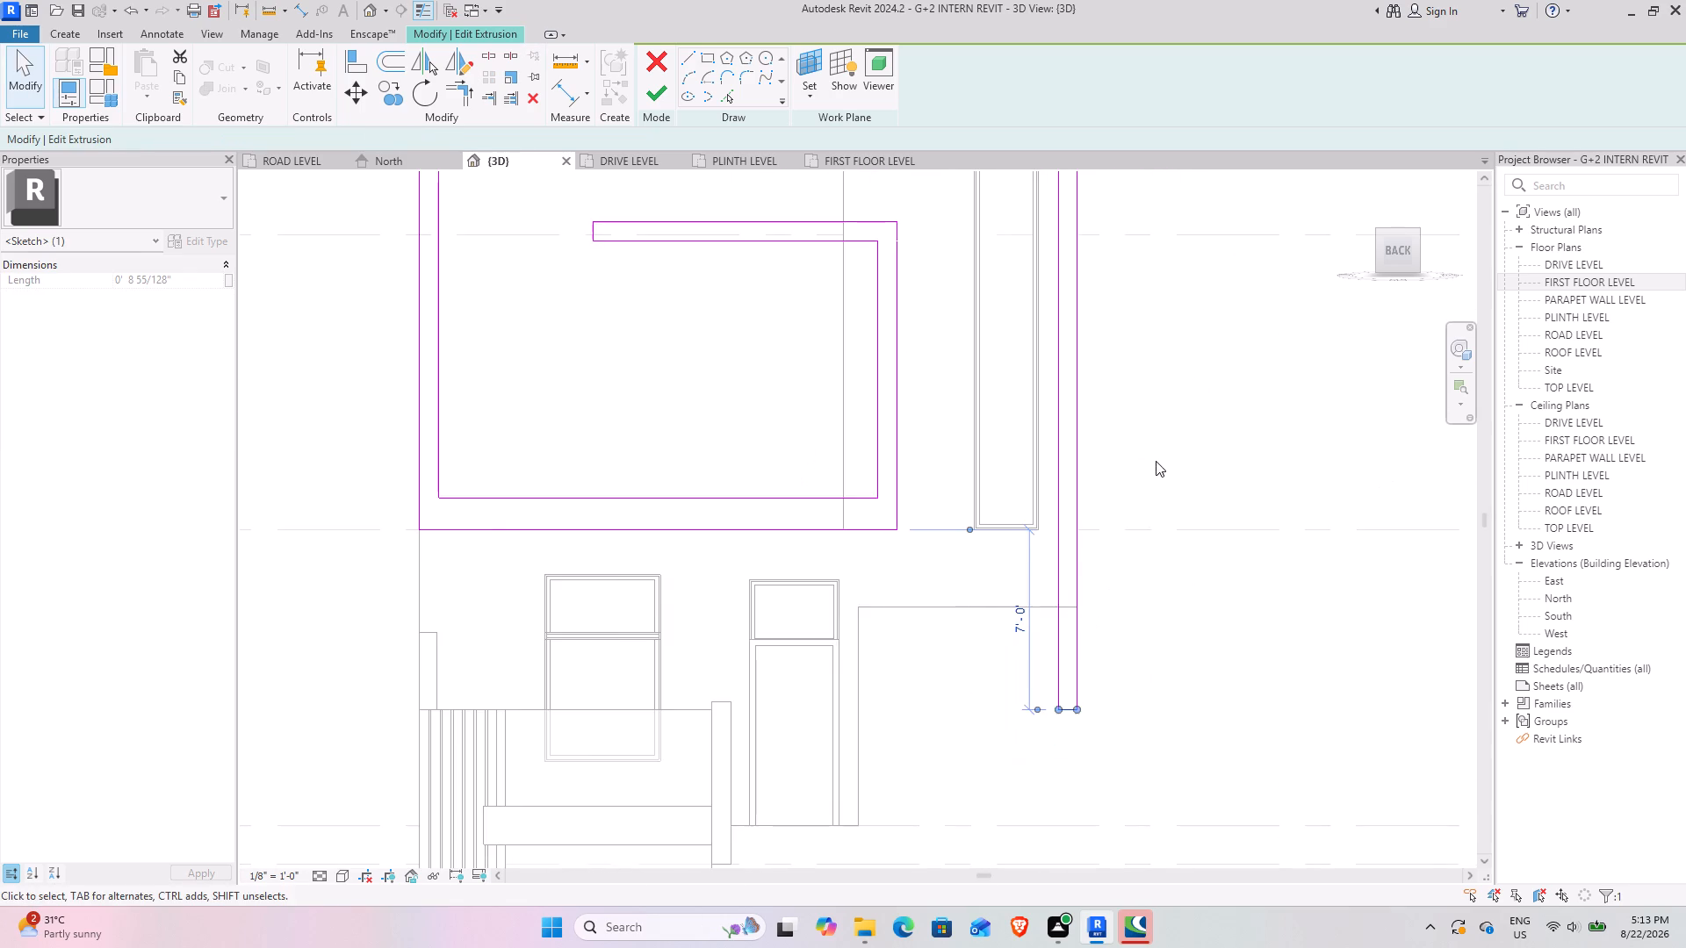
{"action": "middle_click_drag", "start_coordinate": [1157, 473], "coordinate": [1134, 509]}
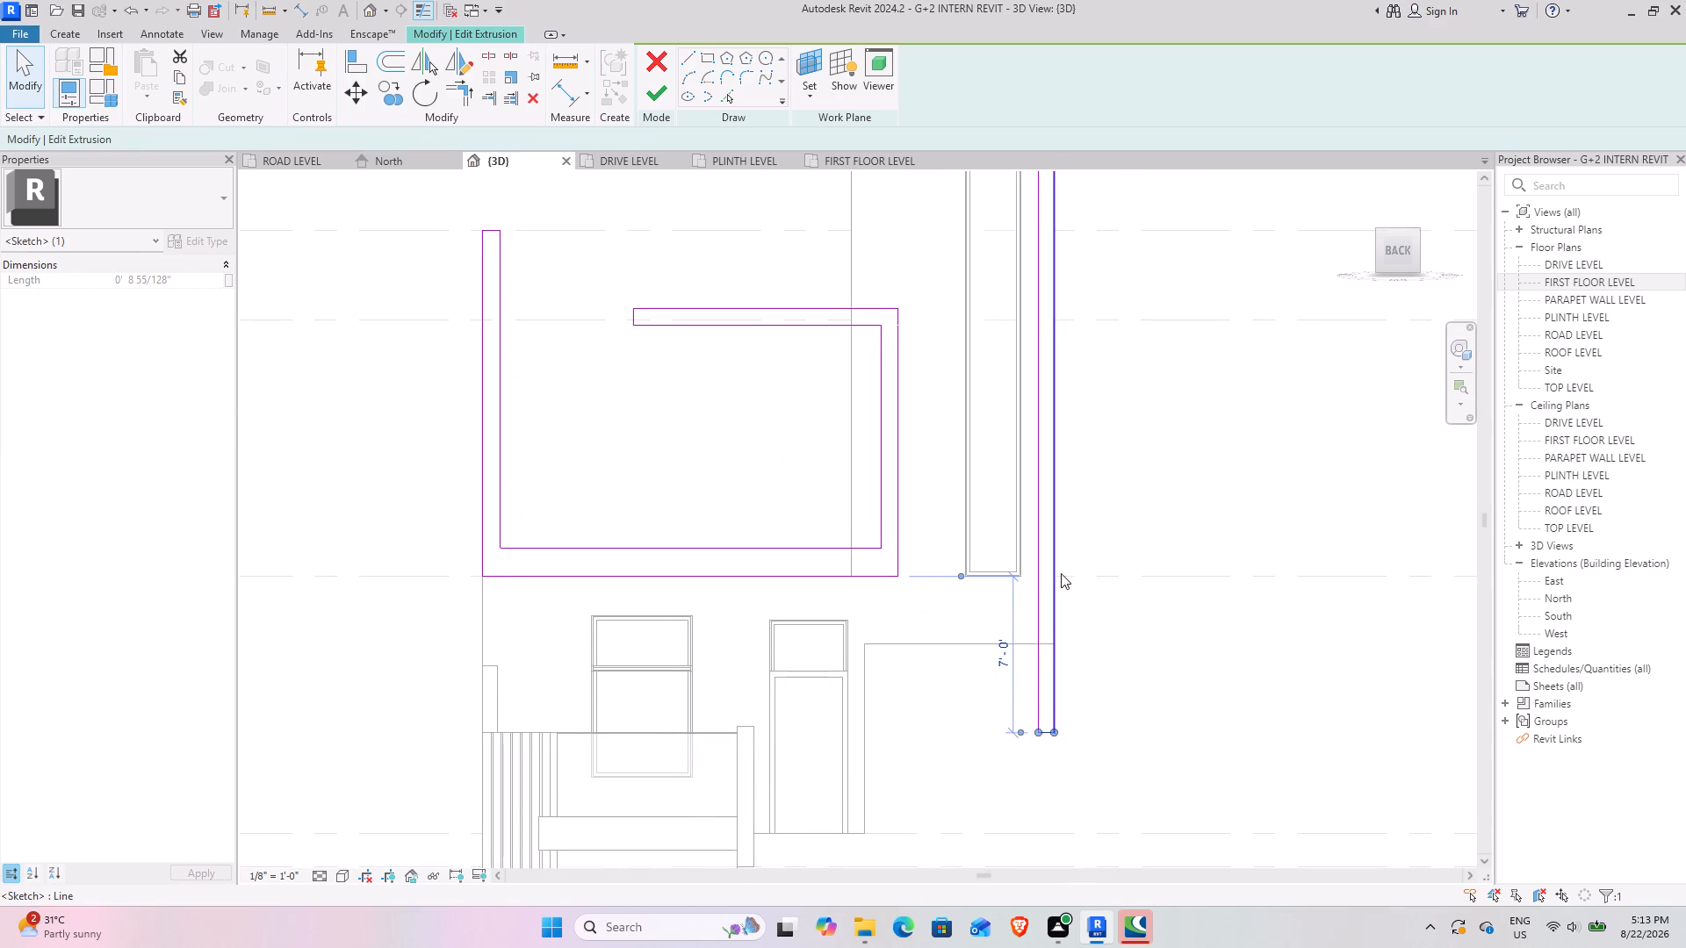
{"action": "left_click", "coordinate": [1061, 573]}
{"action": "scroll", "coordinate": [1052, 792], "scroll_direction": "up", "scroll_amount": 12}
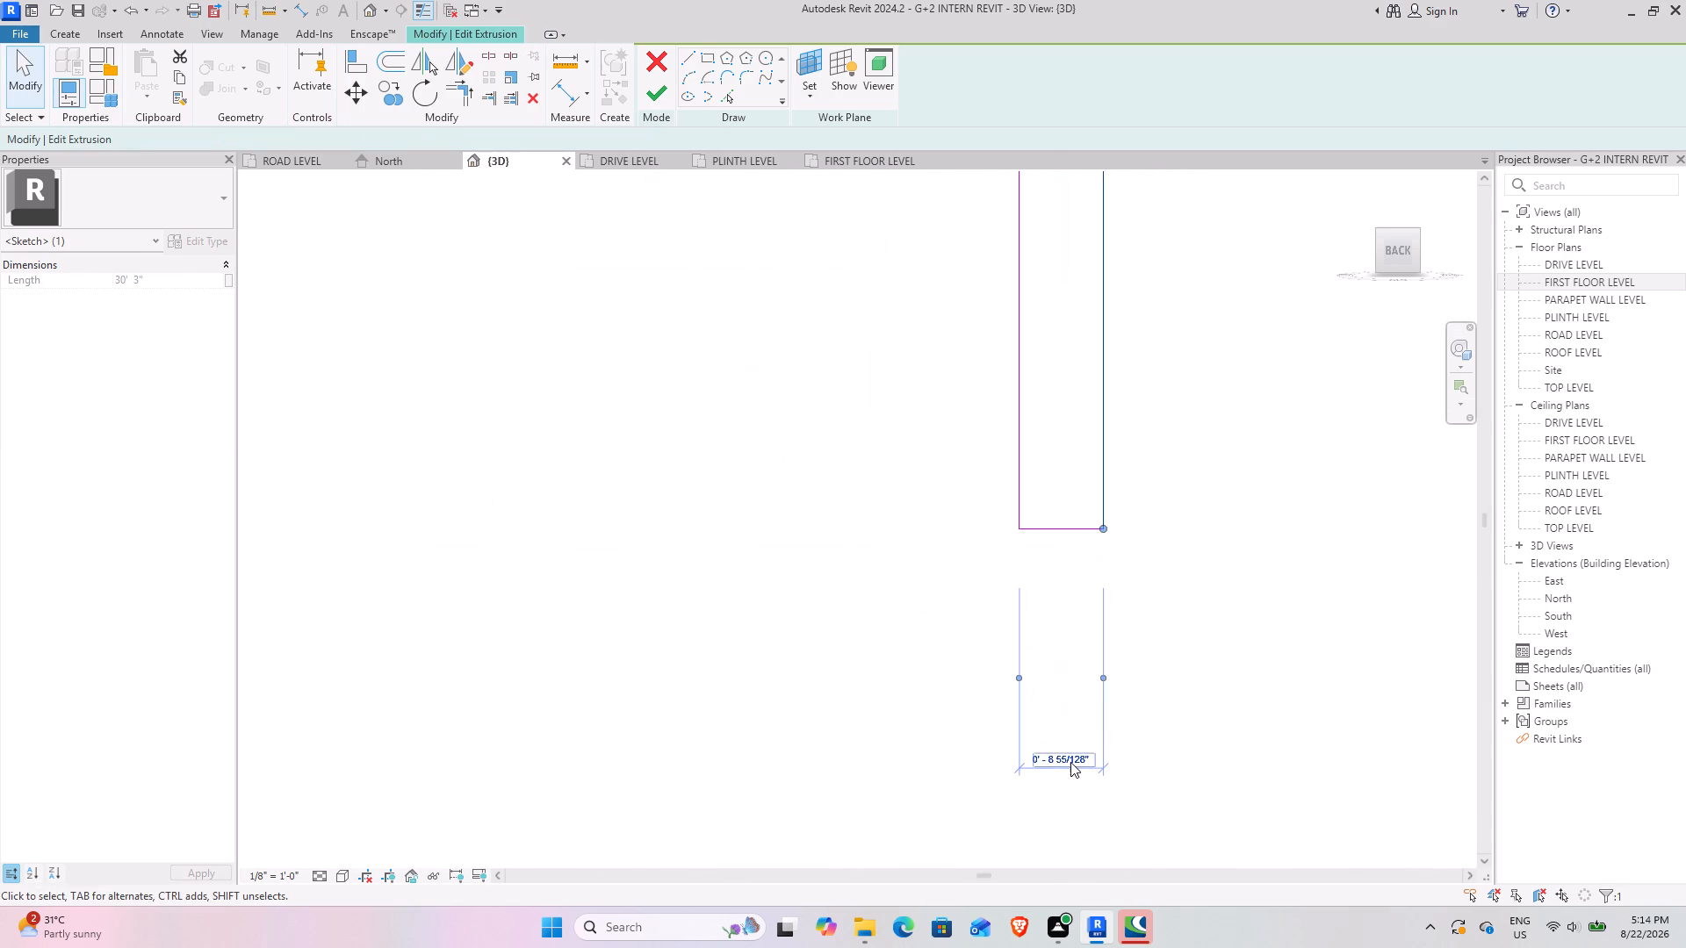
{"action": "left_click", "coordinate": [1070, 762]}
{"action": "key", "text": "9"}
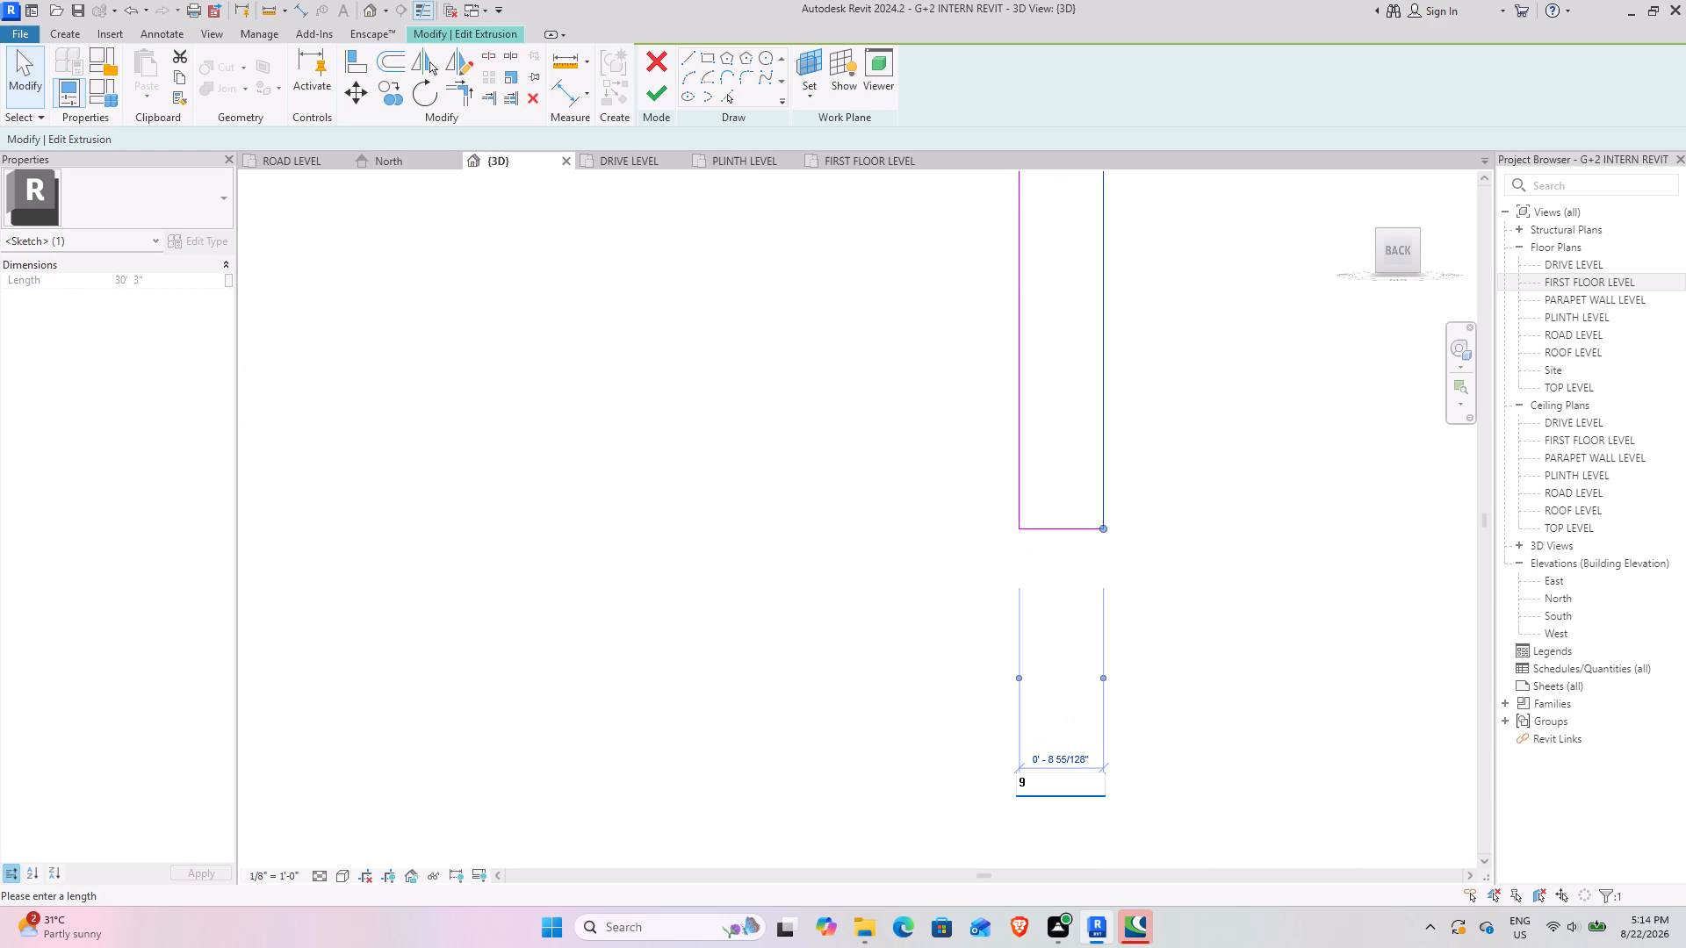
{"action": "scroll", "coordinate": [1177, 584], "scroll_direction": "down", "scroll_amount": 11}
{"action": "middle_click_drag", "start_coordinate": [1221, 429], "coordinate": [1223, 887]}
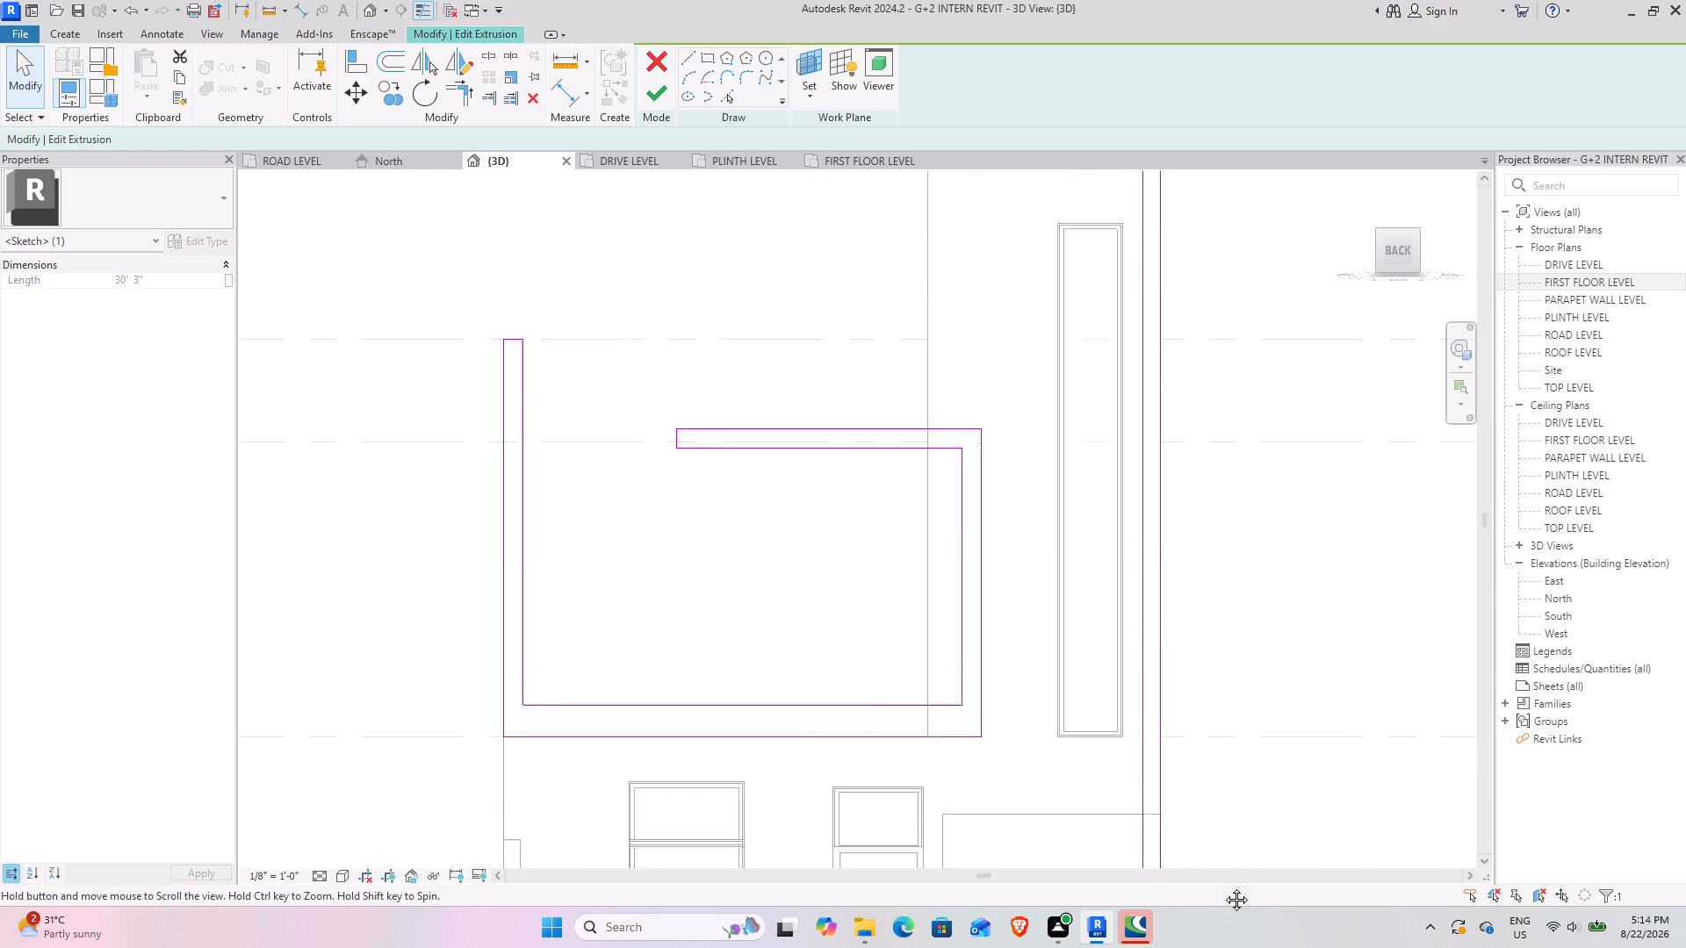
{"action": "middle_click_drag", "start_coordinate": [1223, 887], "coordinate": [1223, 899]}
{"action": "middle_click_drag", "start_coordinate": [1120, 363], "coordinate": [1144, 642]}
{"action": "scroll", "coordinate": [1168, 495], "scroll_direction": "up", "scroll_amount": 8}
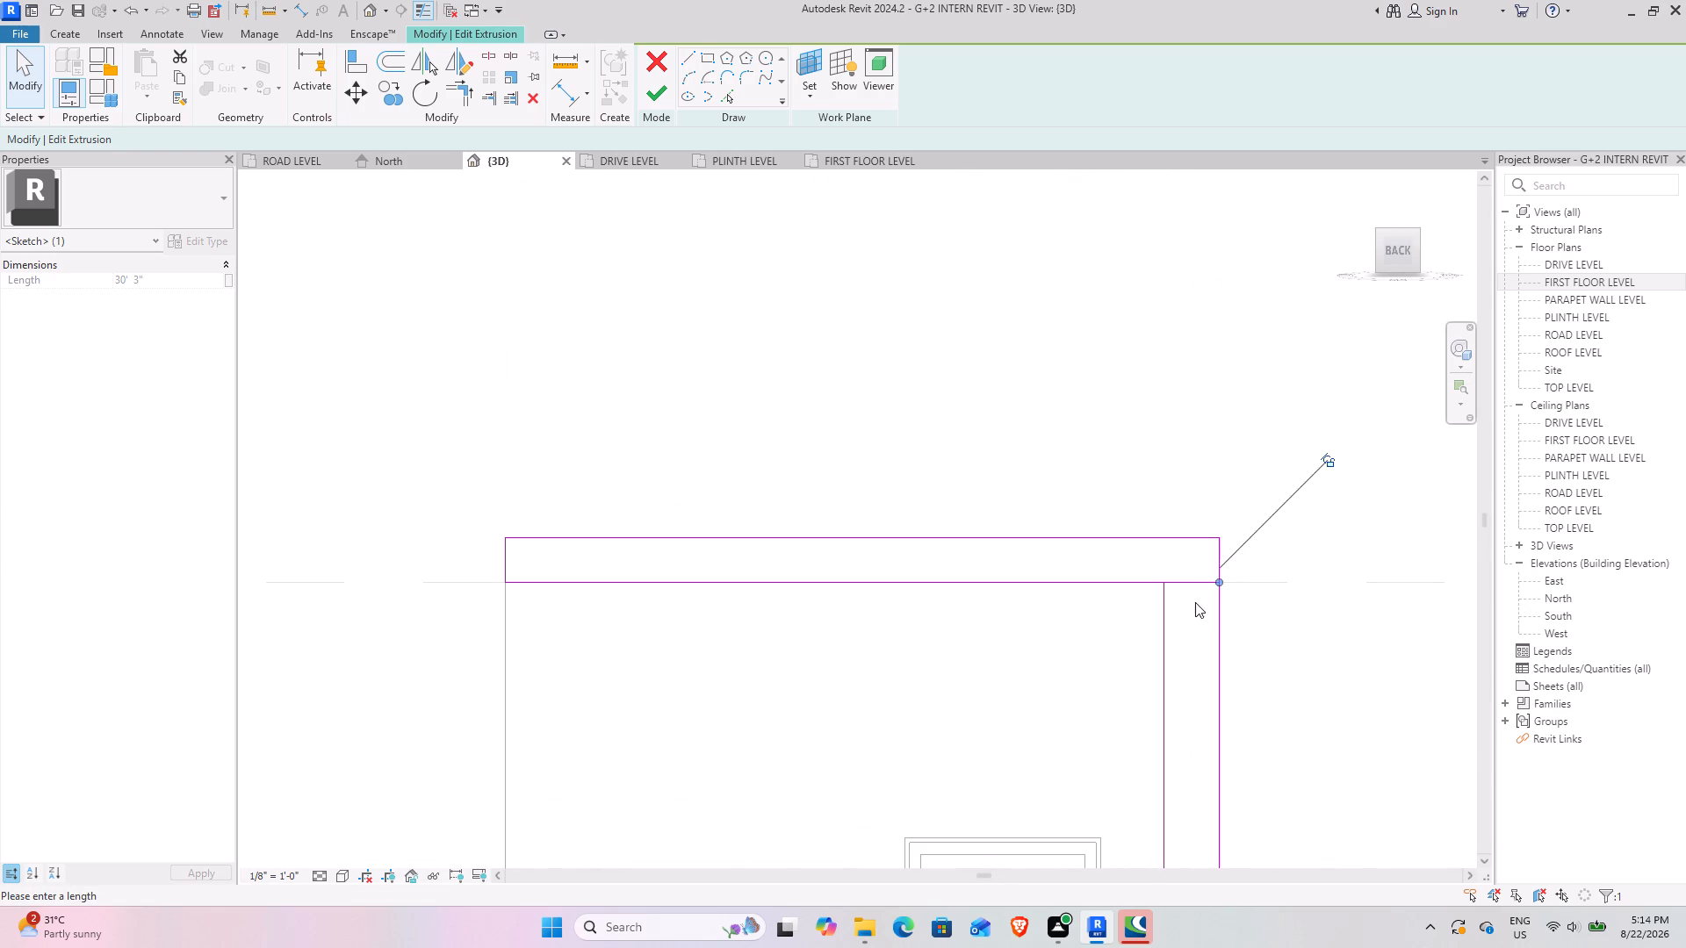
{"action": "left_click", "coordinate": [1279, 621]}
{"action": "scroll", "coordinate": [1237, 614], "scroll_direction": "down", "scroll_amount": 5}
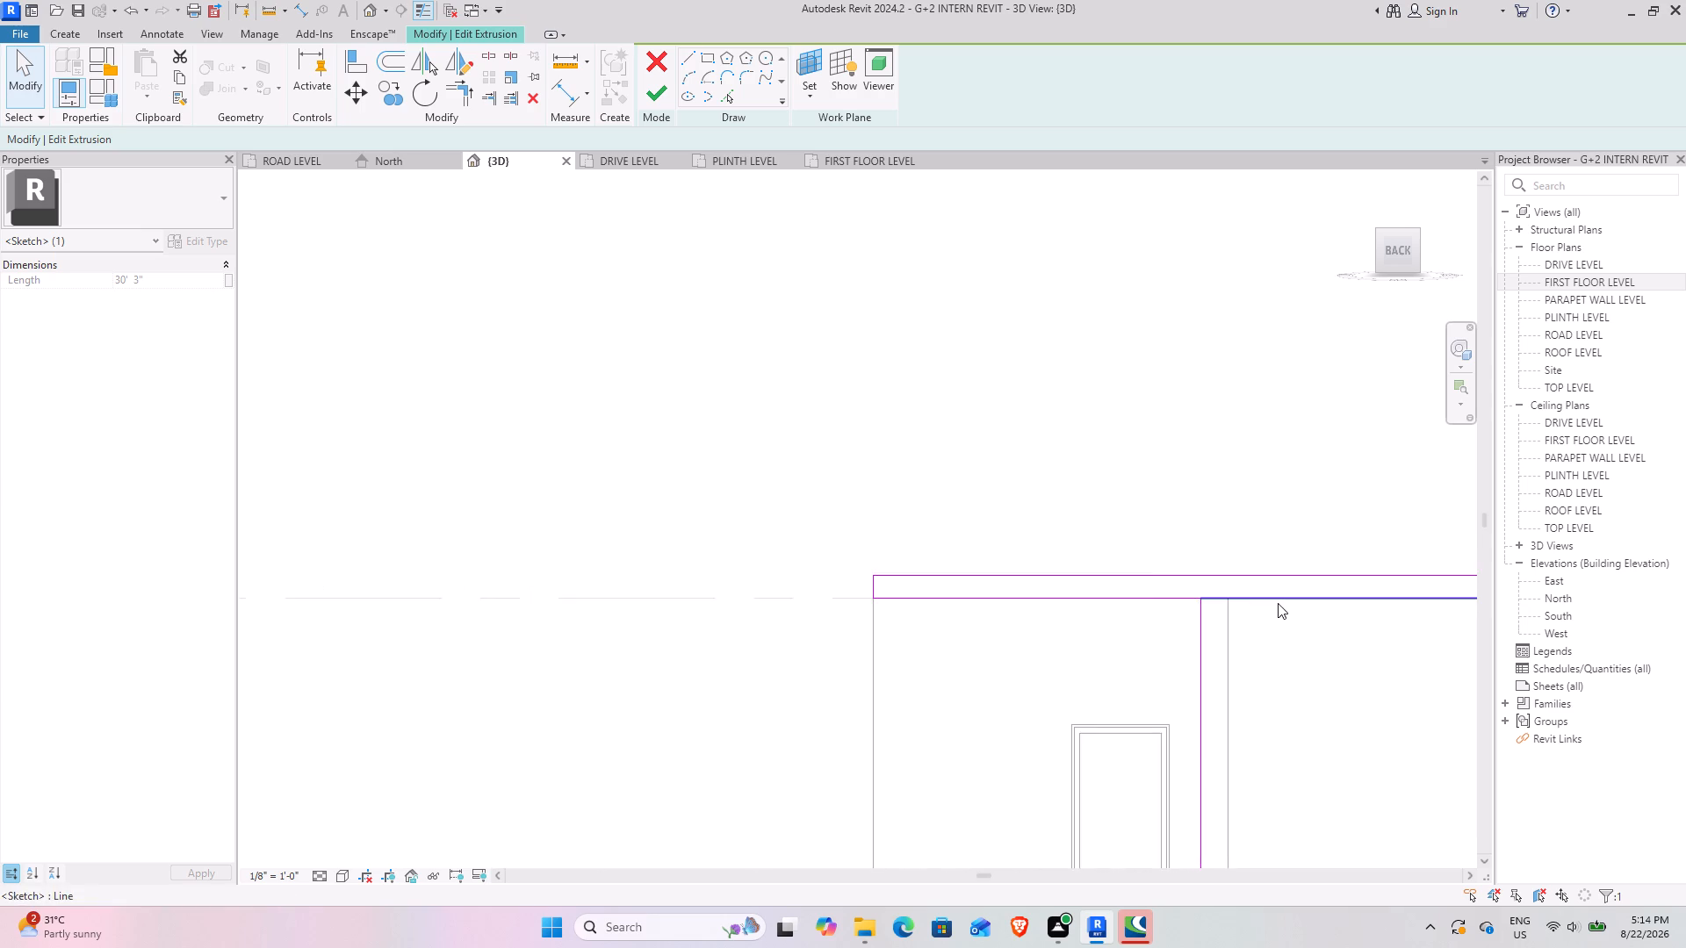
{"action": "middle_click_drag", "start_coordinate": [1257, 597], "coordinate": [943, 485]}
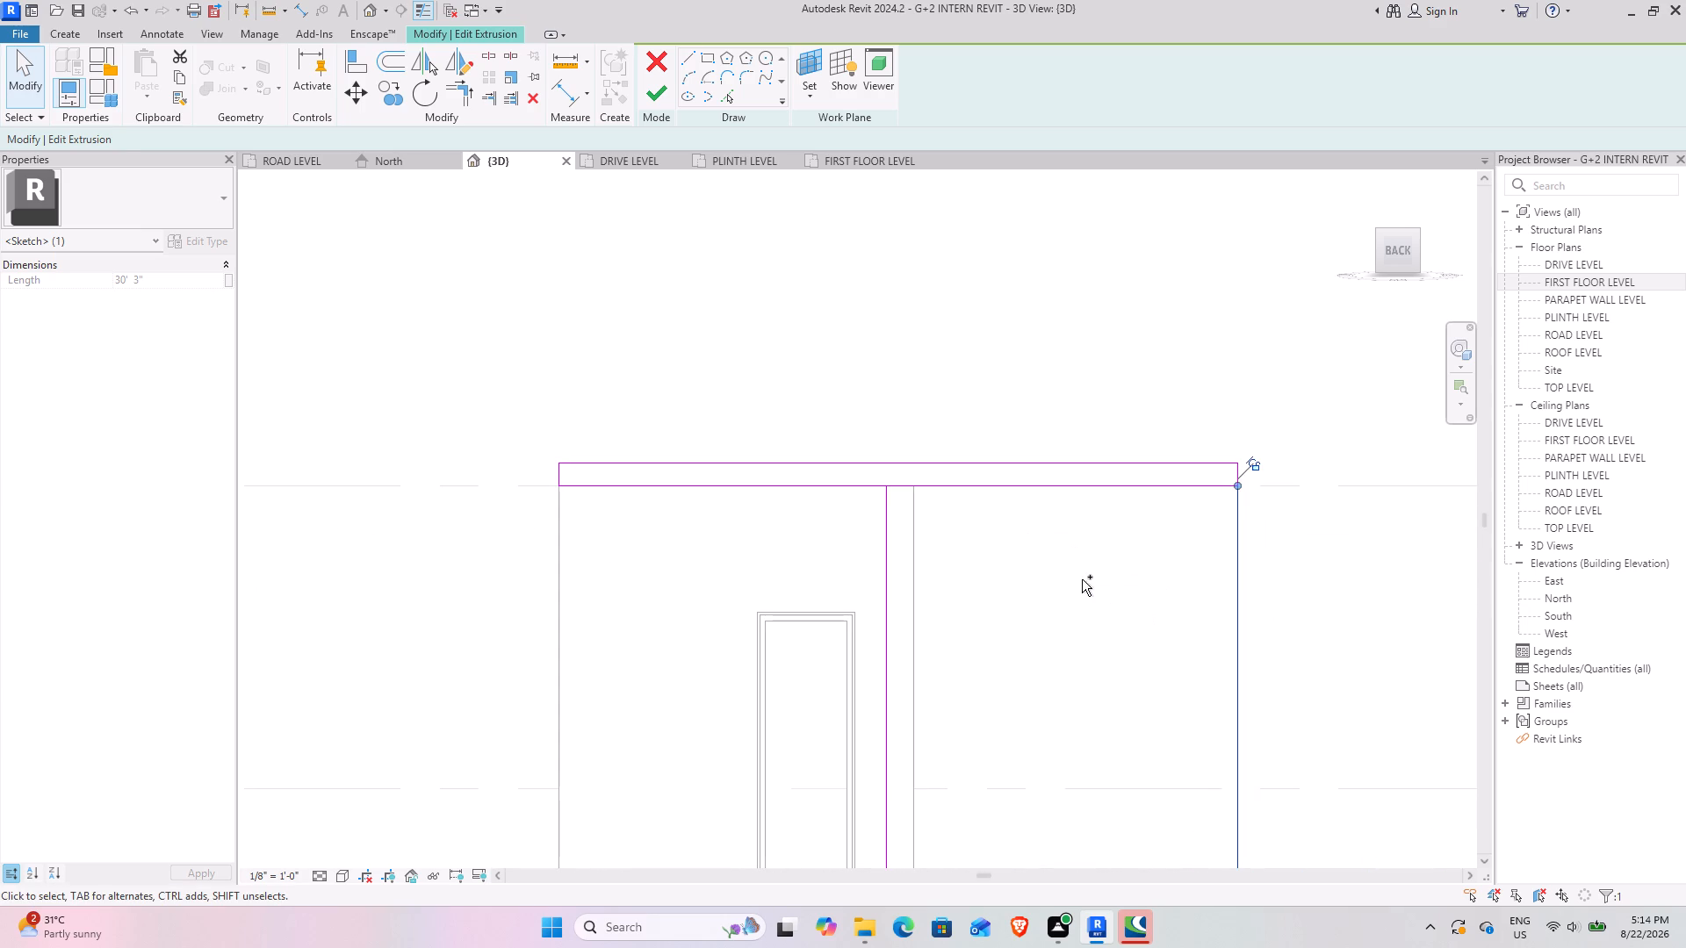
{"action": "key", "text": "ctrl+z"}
Delete the short line across the top of the new upright where it meets the band.
{"action": "scroll", "coordinate": [1135, 606], "scroll_direction": "down", "scroll_amount": 4}
{"action": "middle_click_drag", "start_coordinate": [1292, 697], "coordinate": [1246, 589]}
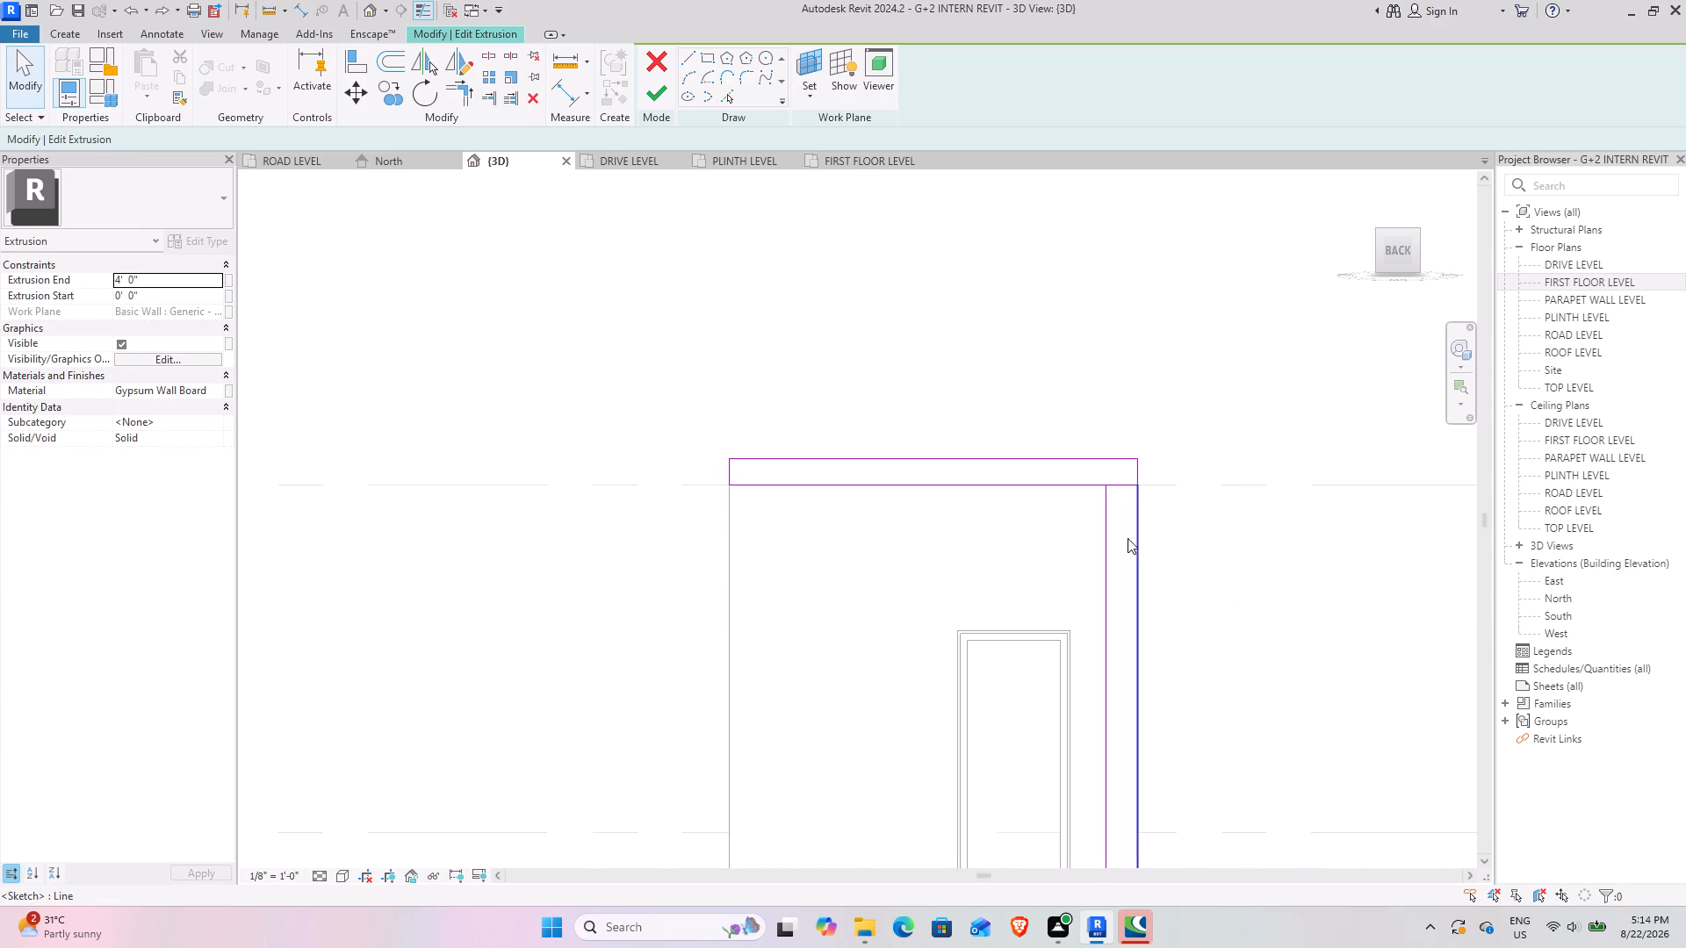
{"action": "left_click", "coordinate": [1115, 481]}
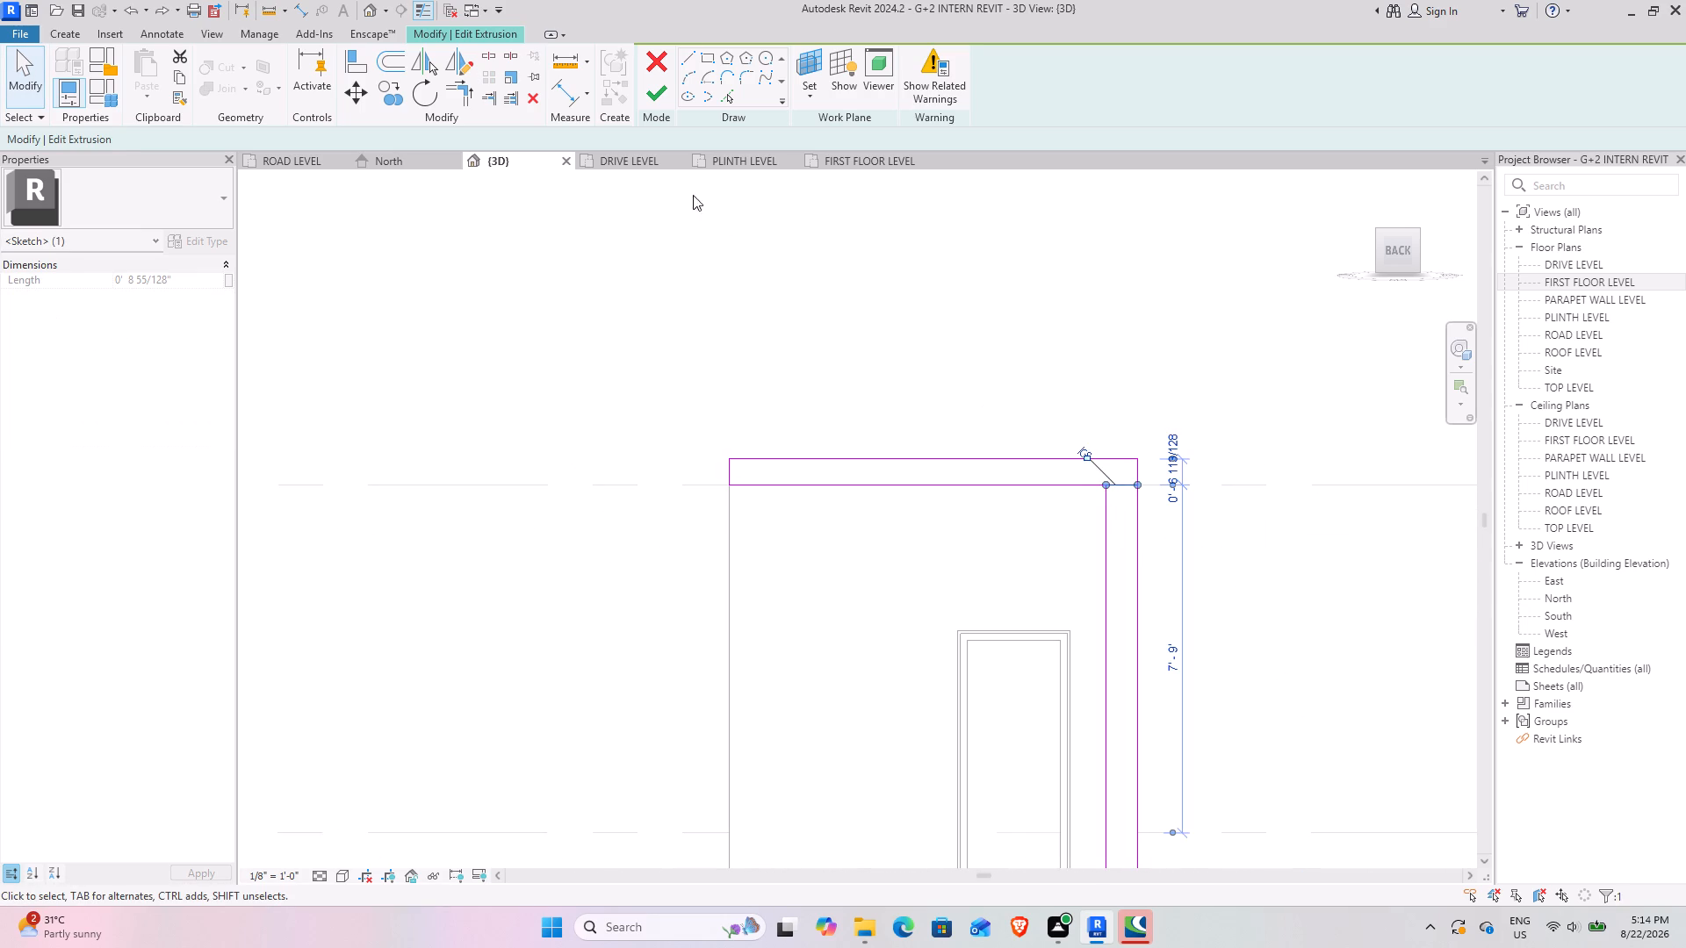
{"action": "left_click", "coordinate": [541, 91]}
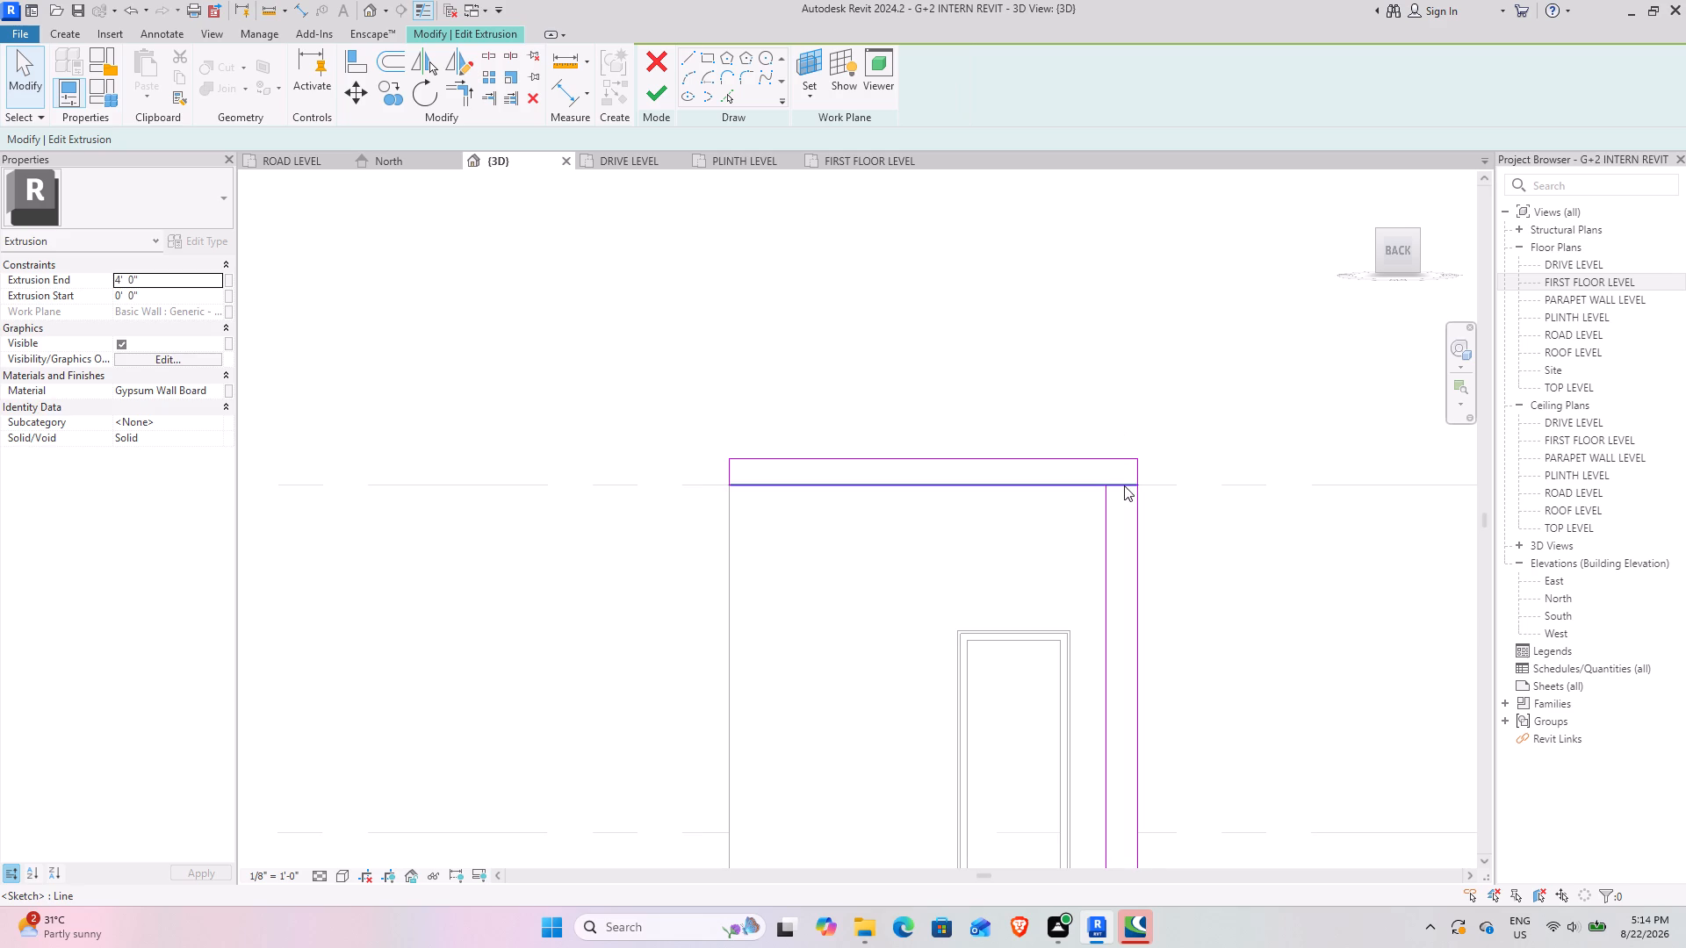
Shorten the band's lower edge so that it ends at the new upright's inner side.
{"action": "left_click", "coordinate": [1122, 485]}
{"action": "scroll", "coordinate": [1128, 474], "scroll_direction": "up", "scroll_amount": 11}
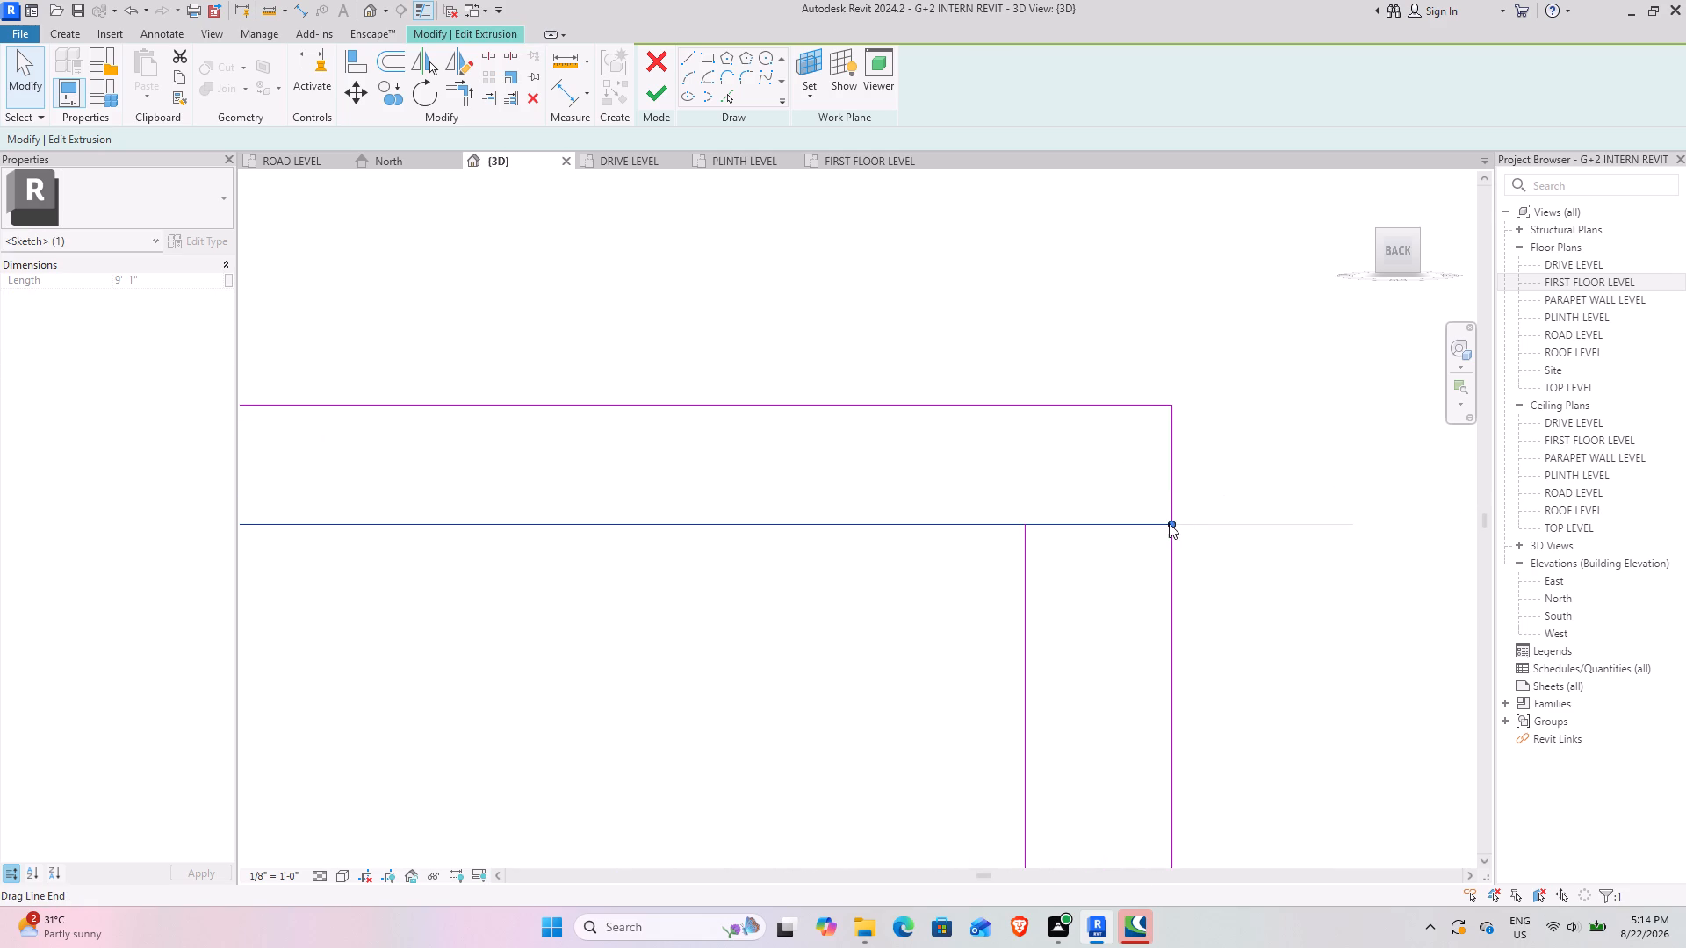
{"action": "left_click_drag", "start_coordinate": [1169, 522], "coordinate": [1027, 527]}
{"action": "scroll", "coordinate": [1109, 600], "scroll_direction": "down", "scroll_amount": 4}
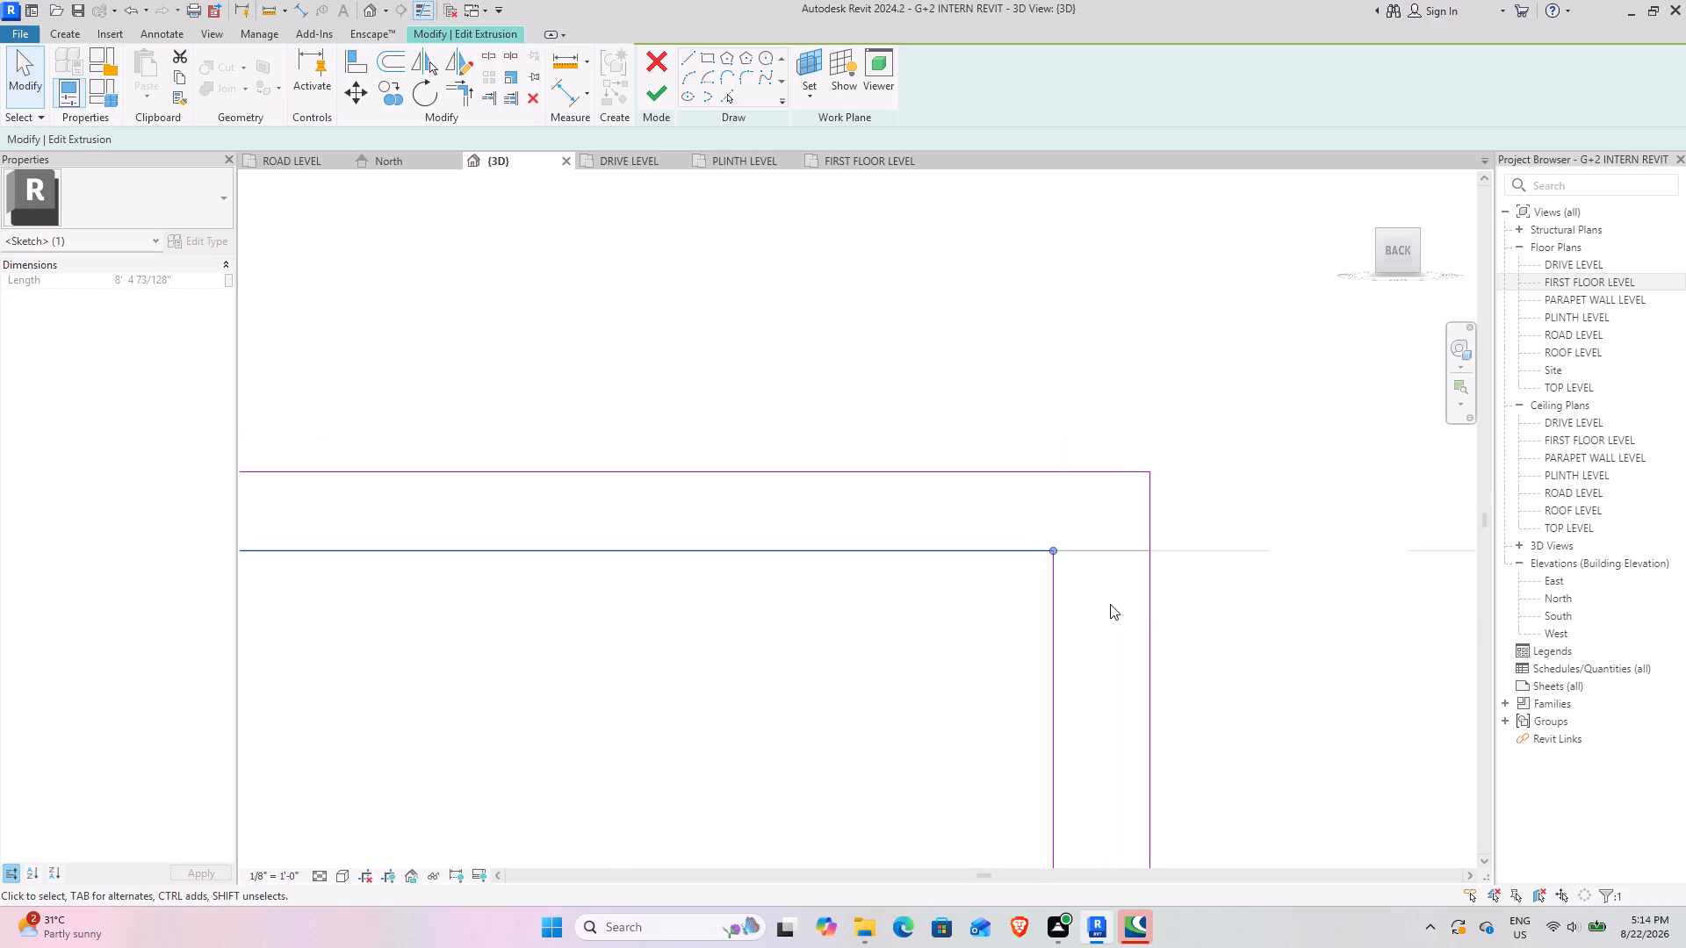
Set the height of the band above the tall window to 9" by moving its lower edge.
{"action": "middle_click_drag", "start_coordinate": [1120, 637], "coordinate": [1087, 503]}
{"action": "scroll", "coordinate": [1022, 566], "scroll_direction": "down", "scroll_amount": 8}
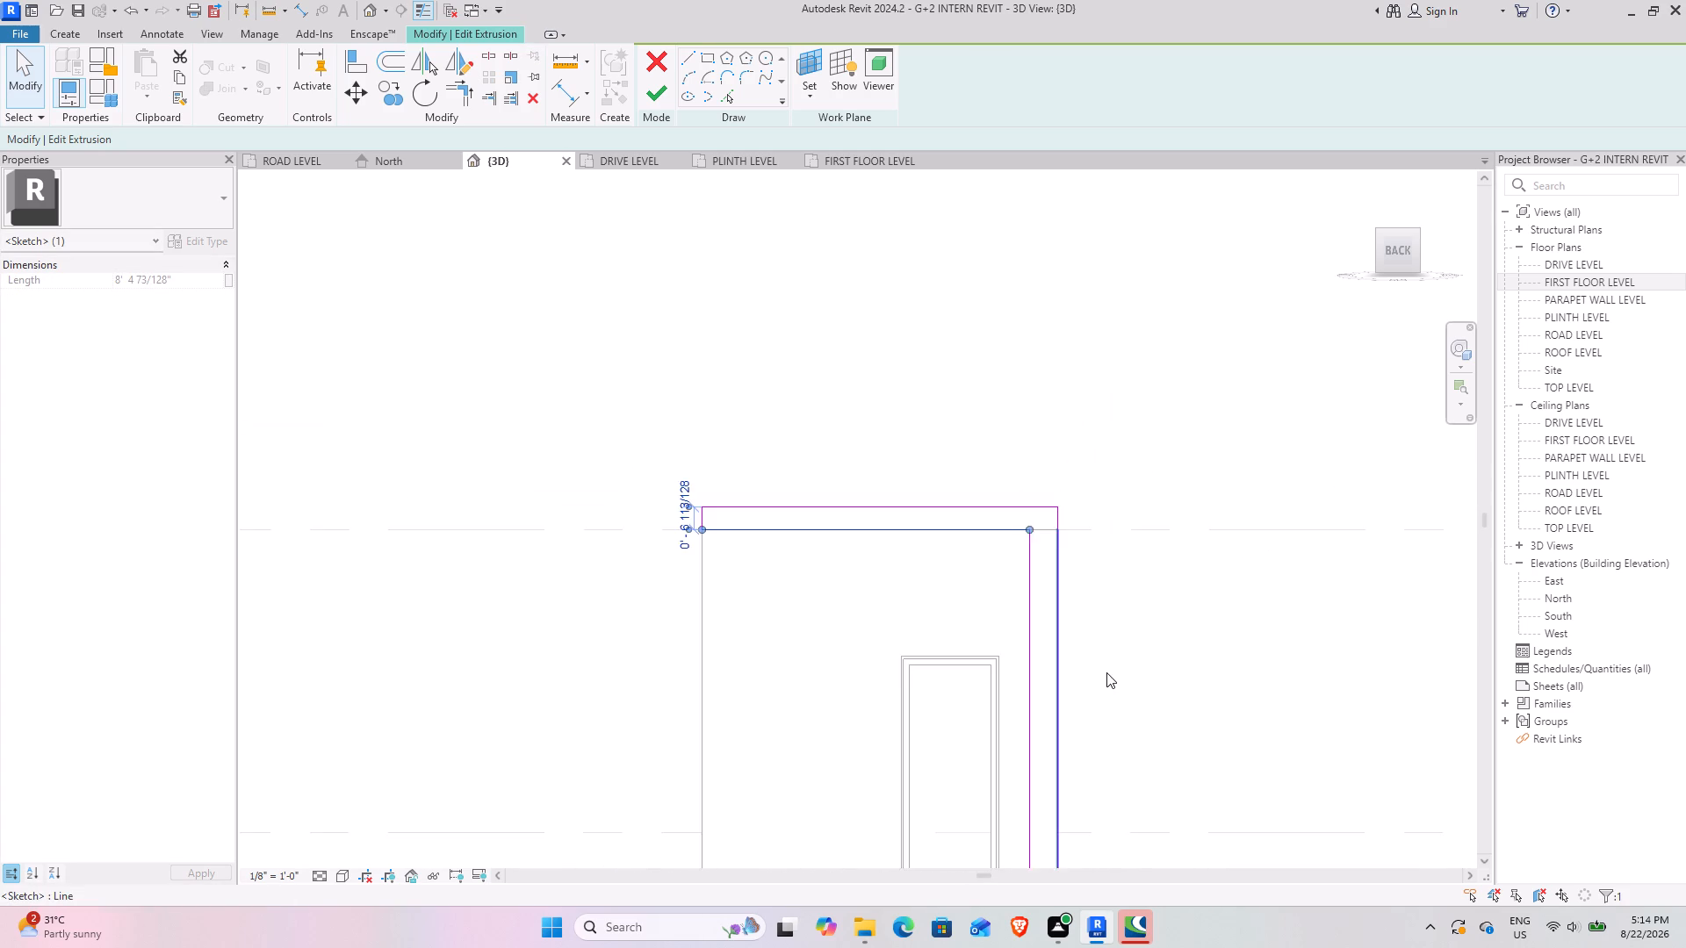
{"action": "middle_click_drag", "start_coordinate": [1106, 672], "coordinate": [1089, 425]}
{"action": "middle_click_drag", "start_coordinate": [1178, 718], "coordinate": [1185, 435]}
{"action": "middle_click_drag", "start_coordinate": [1232, 688], "coordinate": [1227, 437]}
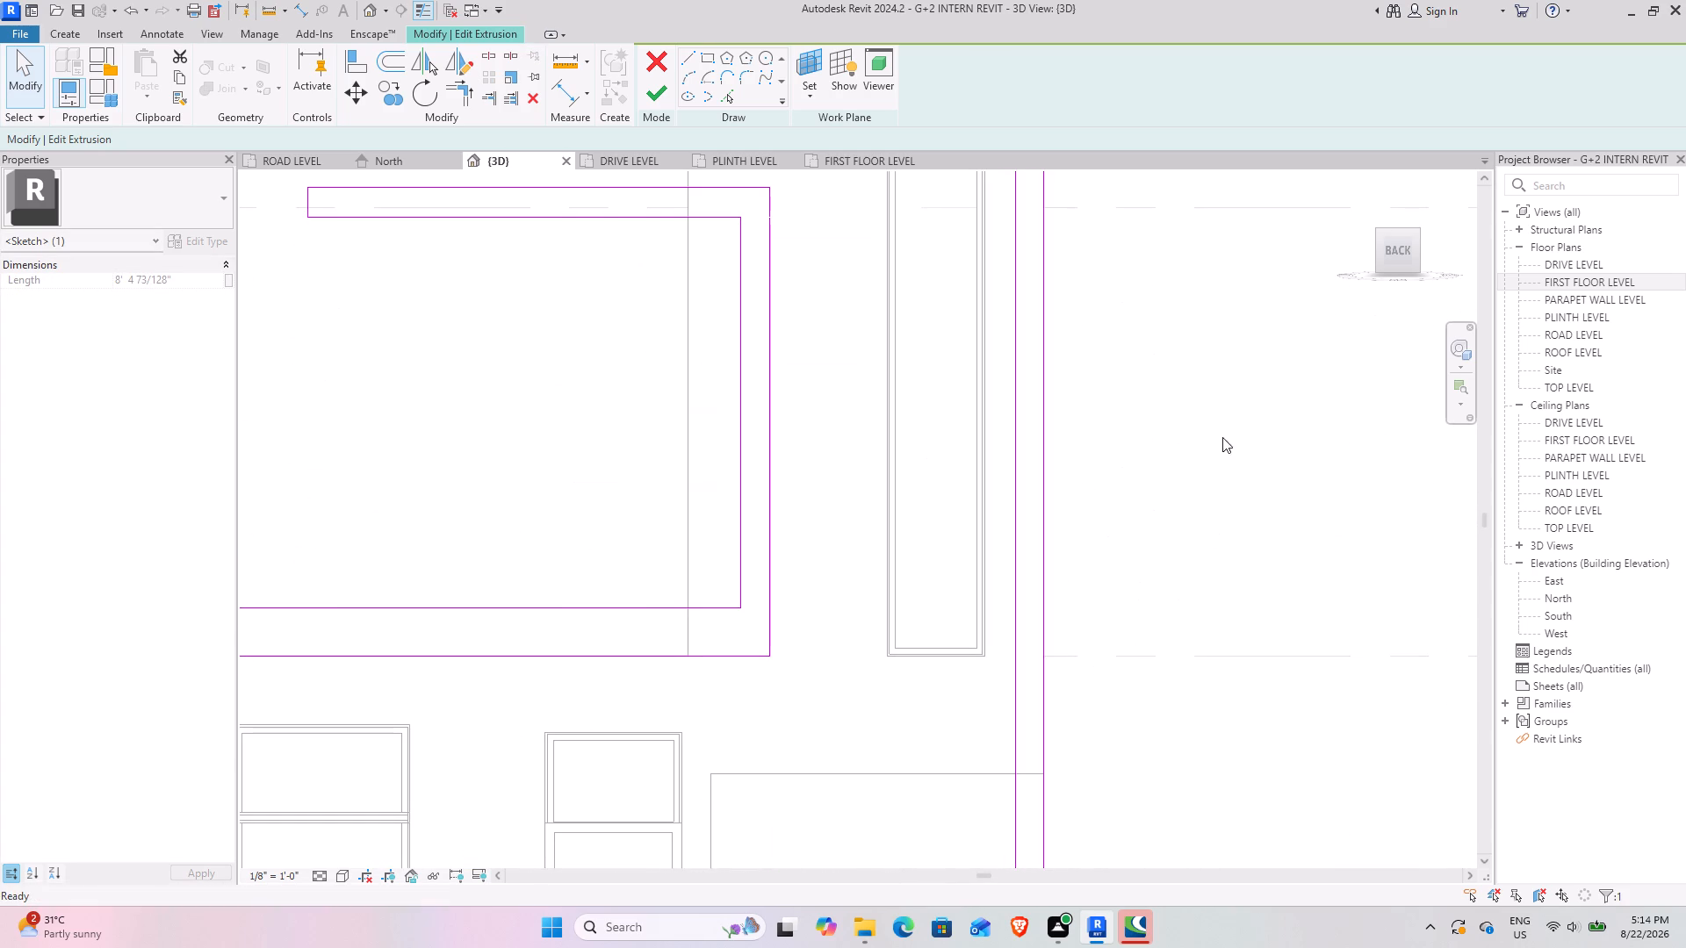
{"action": "middle_click_drag", "start_coordinate": [1196, 412], "coordinate": [1229, 824]}
{"action": "middle_click_drag", "start_coordinate": [1194, 550], "coordinate": [1218, 894]}
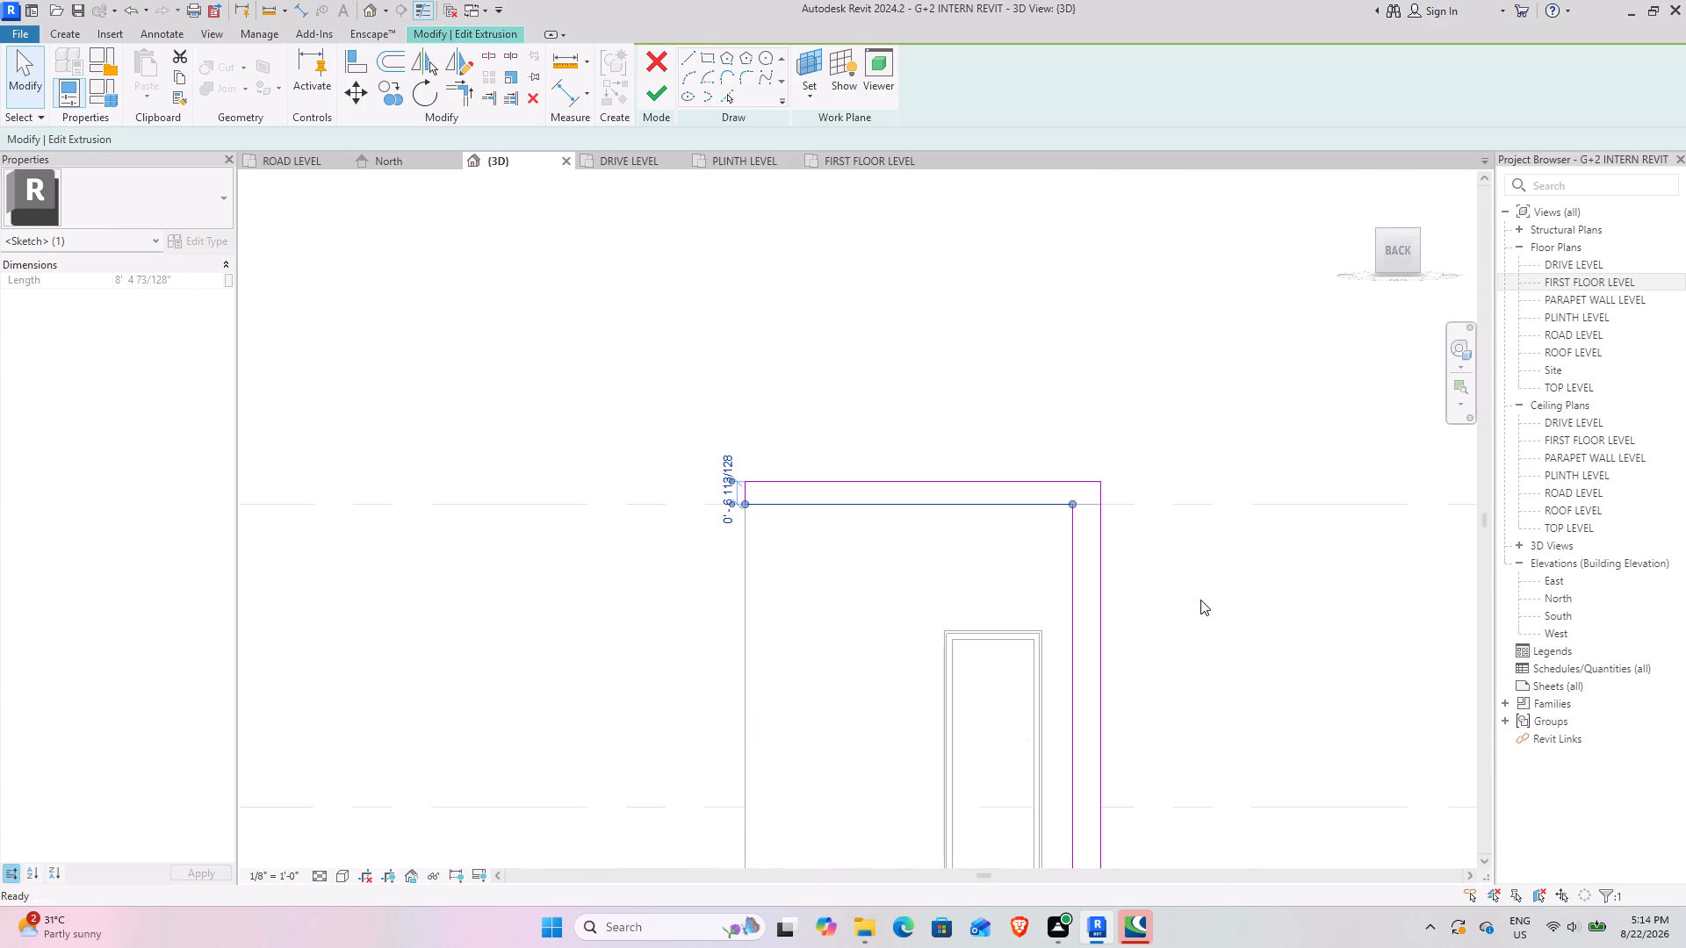
{"action": "scroll", "coordinate": [1201, 641], "scroll_direction": "down", "scroll_amount": 3}
{"action": "middle_click_drag", "start_coordinate": [1200, 659], "coordinate": [1043, 411]}
{"action": "scroll", "coordinate": [687, 257], "scroll_direction": "up", "scroll_amount": 4}
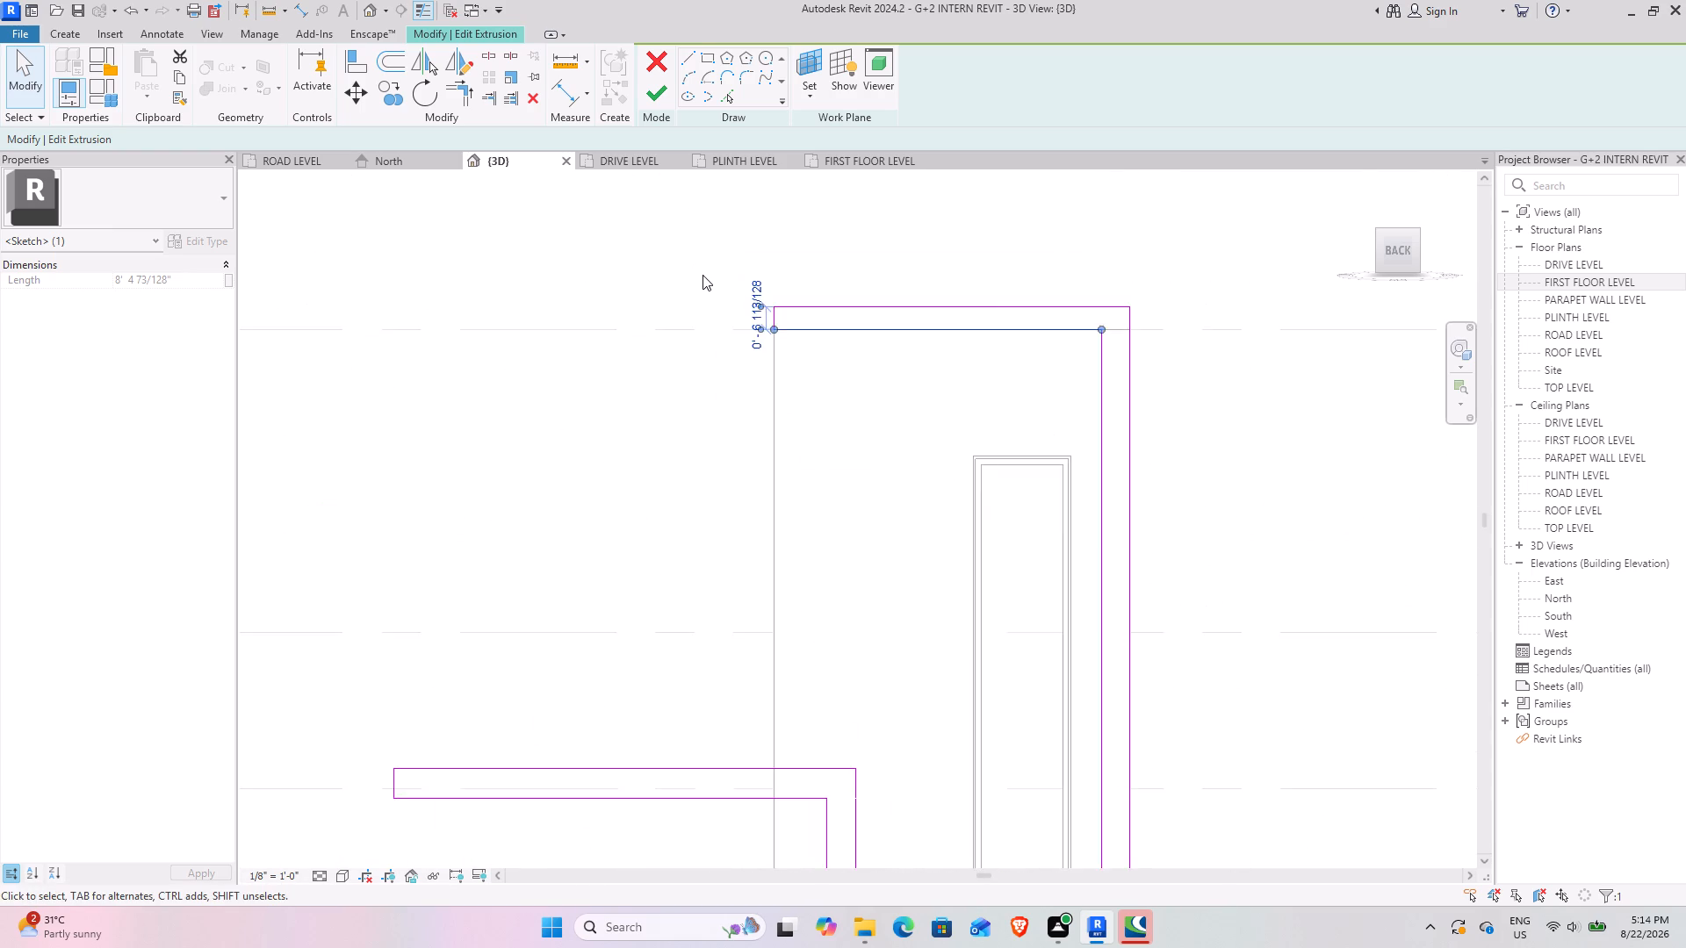
{"action": "scroll", "coordinate": [702, 275], "scroll_direction": "up", "scroll_amount": 6}
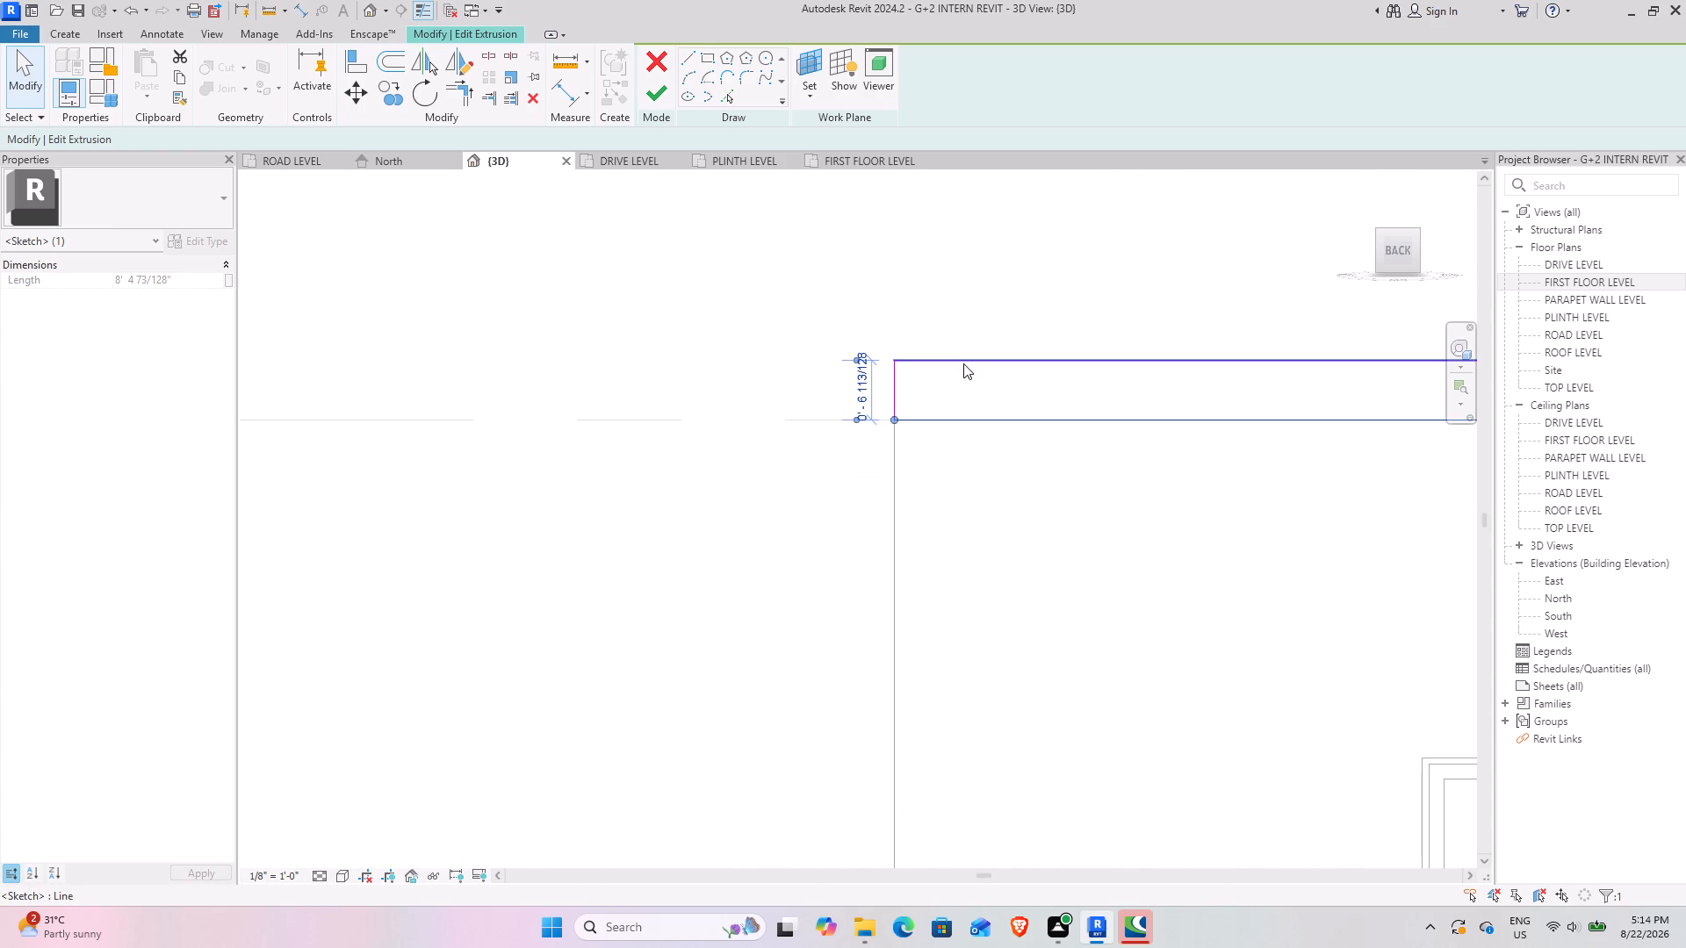
{"action": "left_click", "coordinate": [861, 398]}
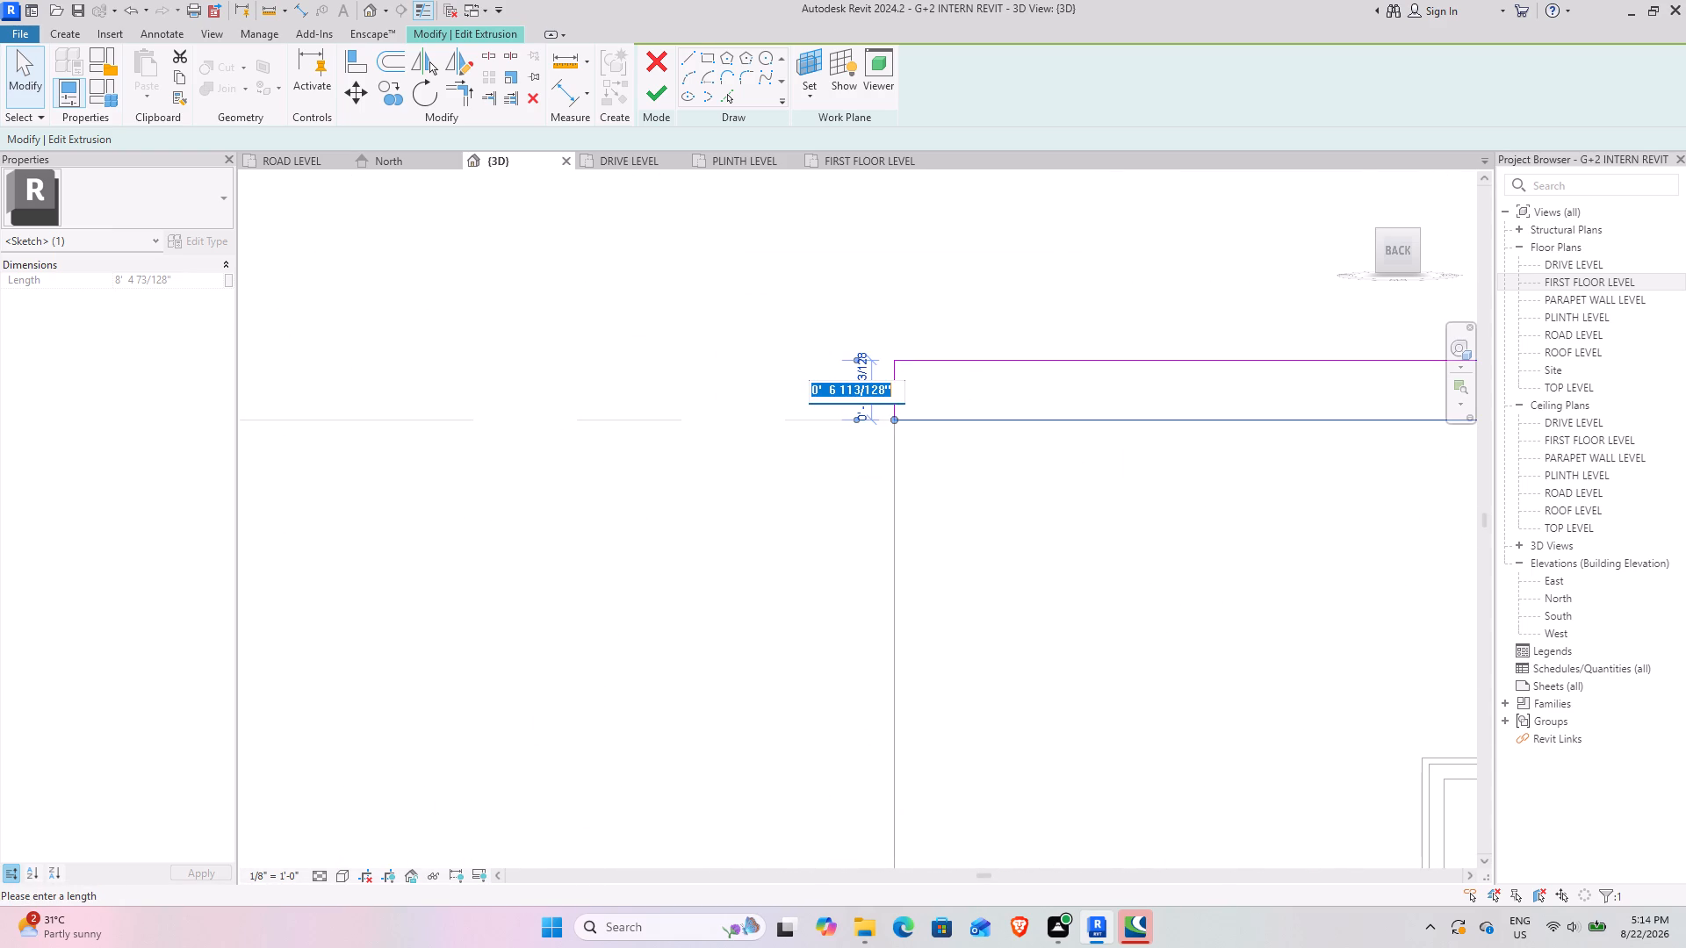
{"action": "type", "text": "9\""}
{"action": "key", "text": "Return"}
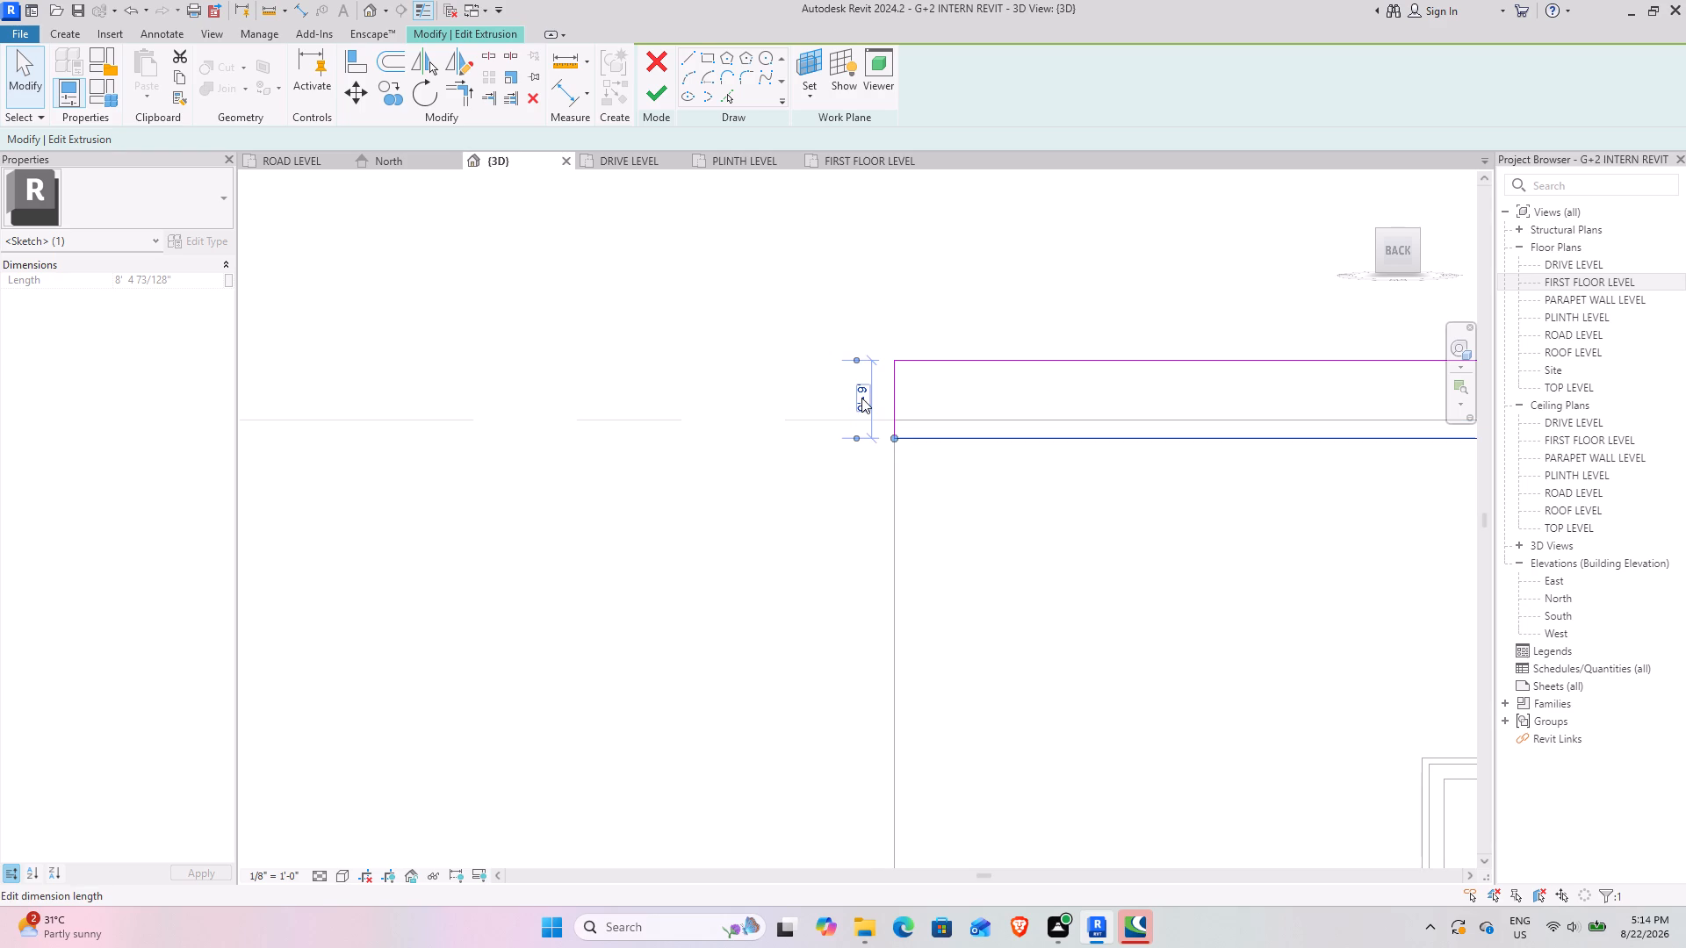
Set the new upright's width to 9" by moving its inner edge.
{"action": "scroll", "coordinate": [861, 398], "scroll_direction": "up", "scroll_amount": 1}
{"action": "scroll", "coordinate": [1016, 590], "scroll_direction": "down", "scroll_amount": 8}
{"action": "middle_click_drag", "start_coordinate": [1279, 637], "coordinate": [1077, 316]}
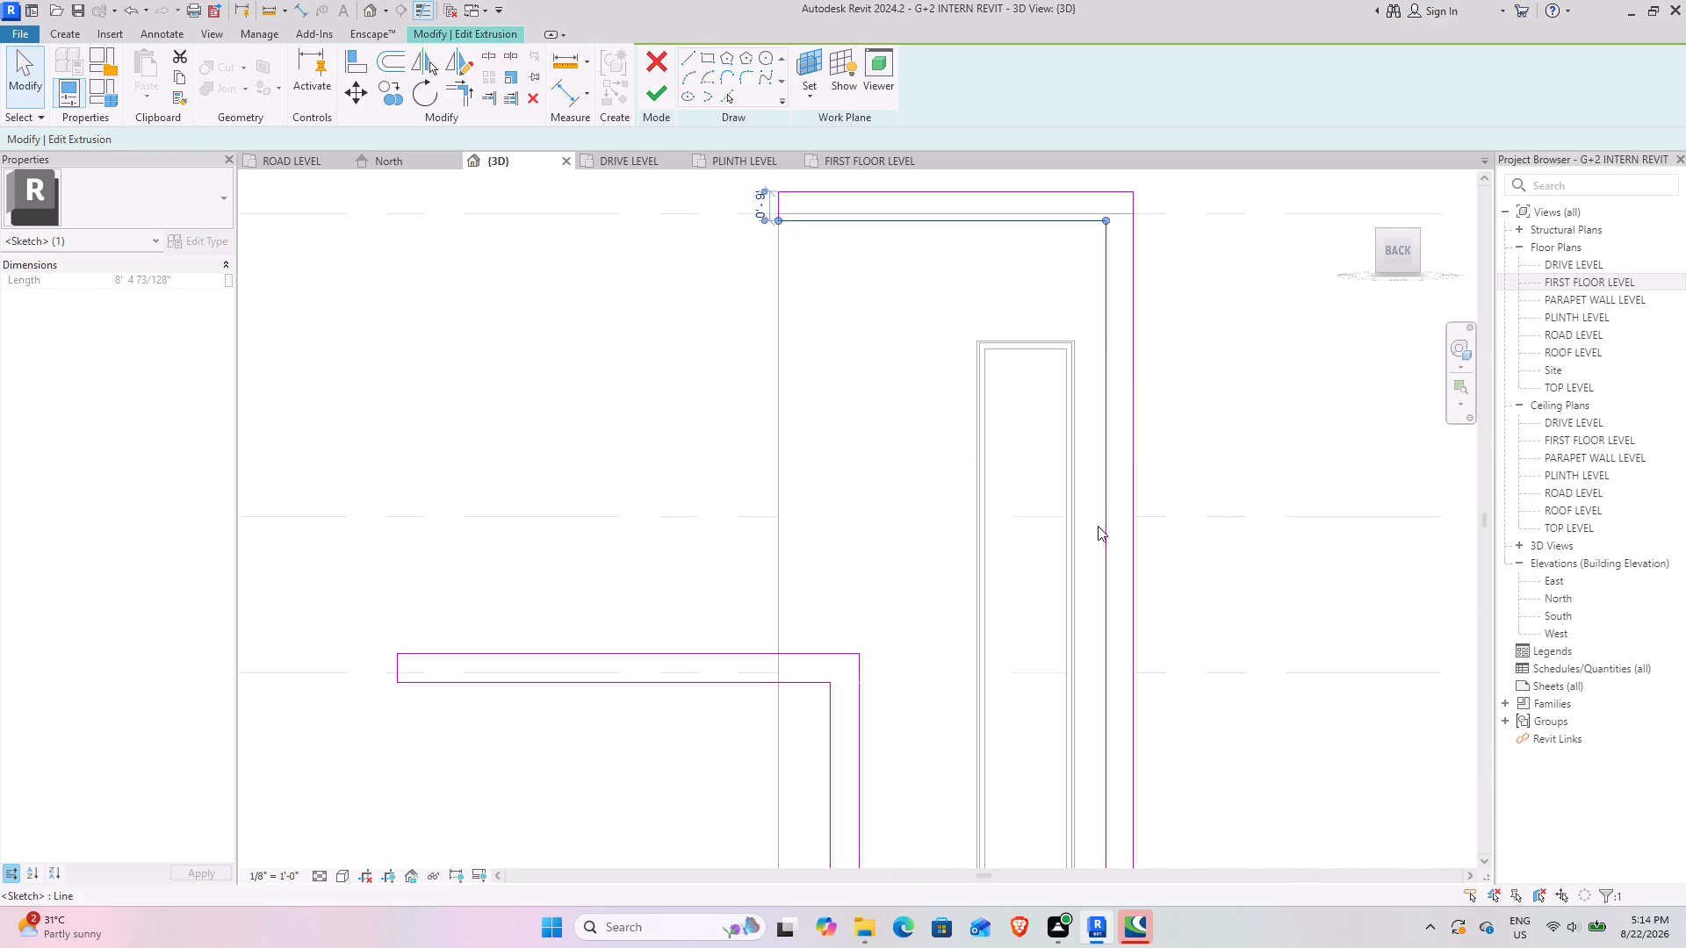
{"action": "middle_click_drag", "start_coordinate": [1151, 622], "coordinate": [1147, 308]}
{"action": "middle_click_drag", "start_coordinate": [1178, 599], "coordinate": [1200, 343]}
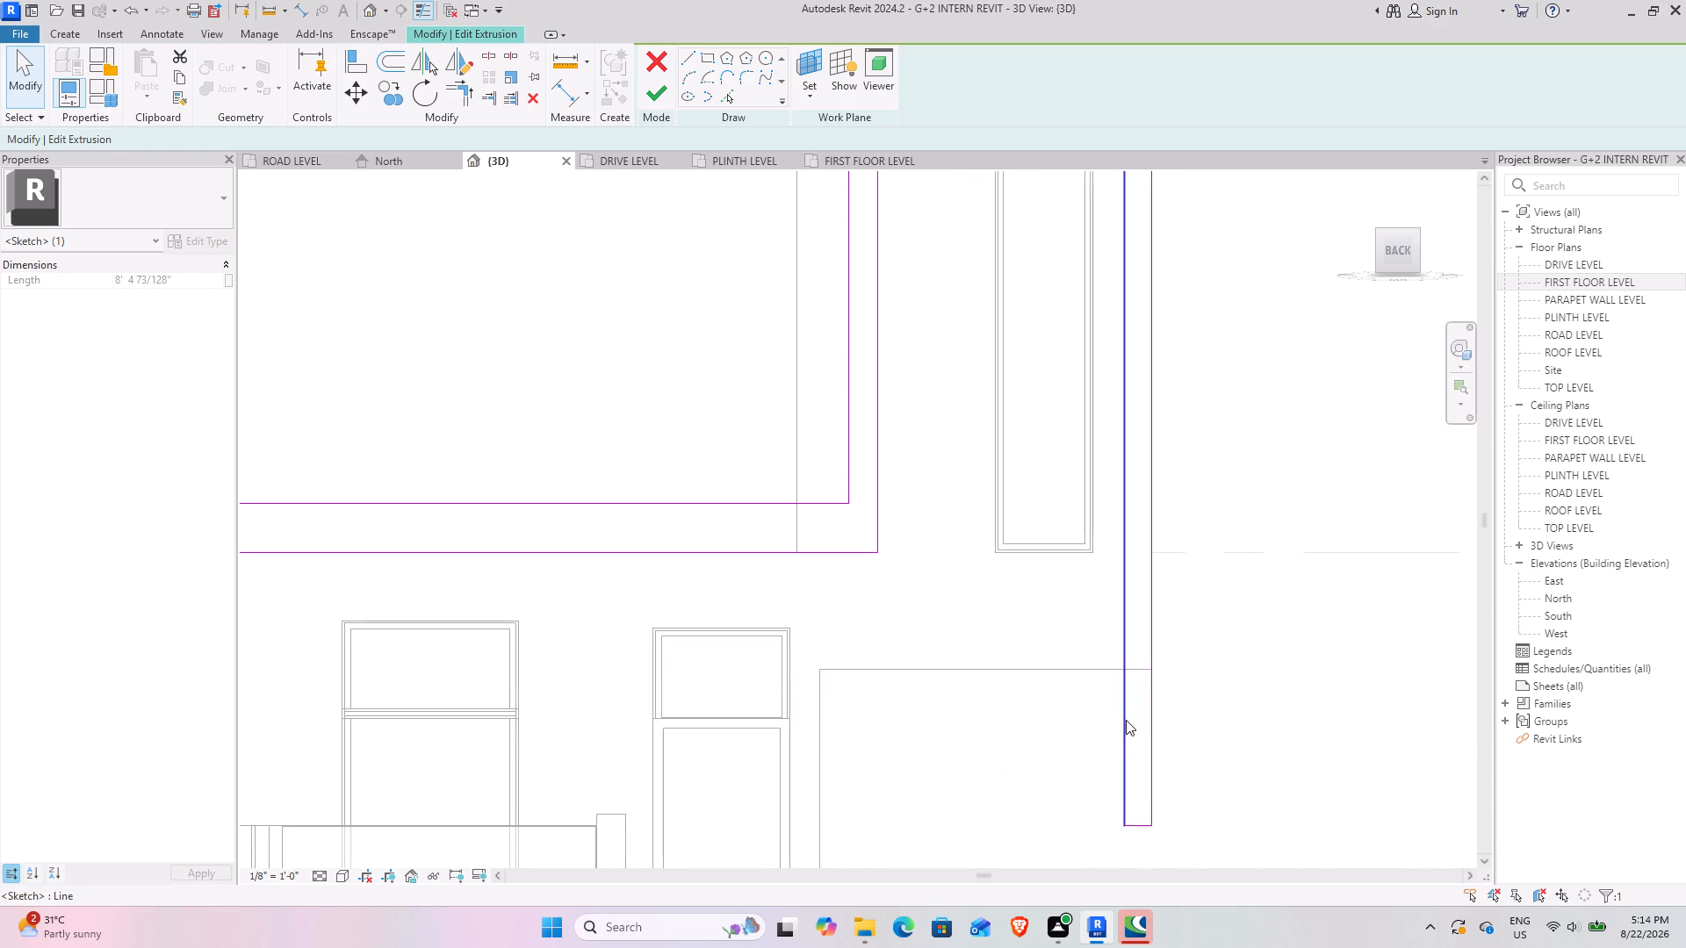
{"action": "left_click", "coordinate": [1126, 720]}
{"action": "middle_click_drag", "start_coordinate": [1220, 440], "coordinate": [1293, 835]}
{"action": "middle_click_drag", "start_coordinate": [1311, 309], "coordinate": [1303, 764]}
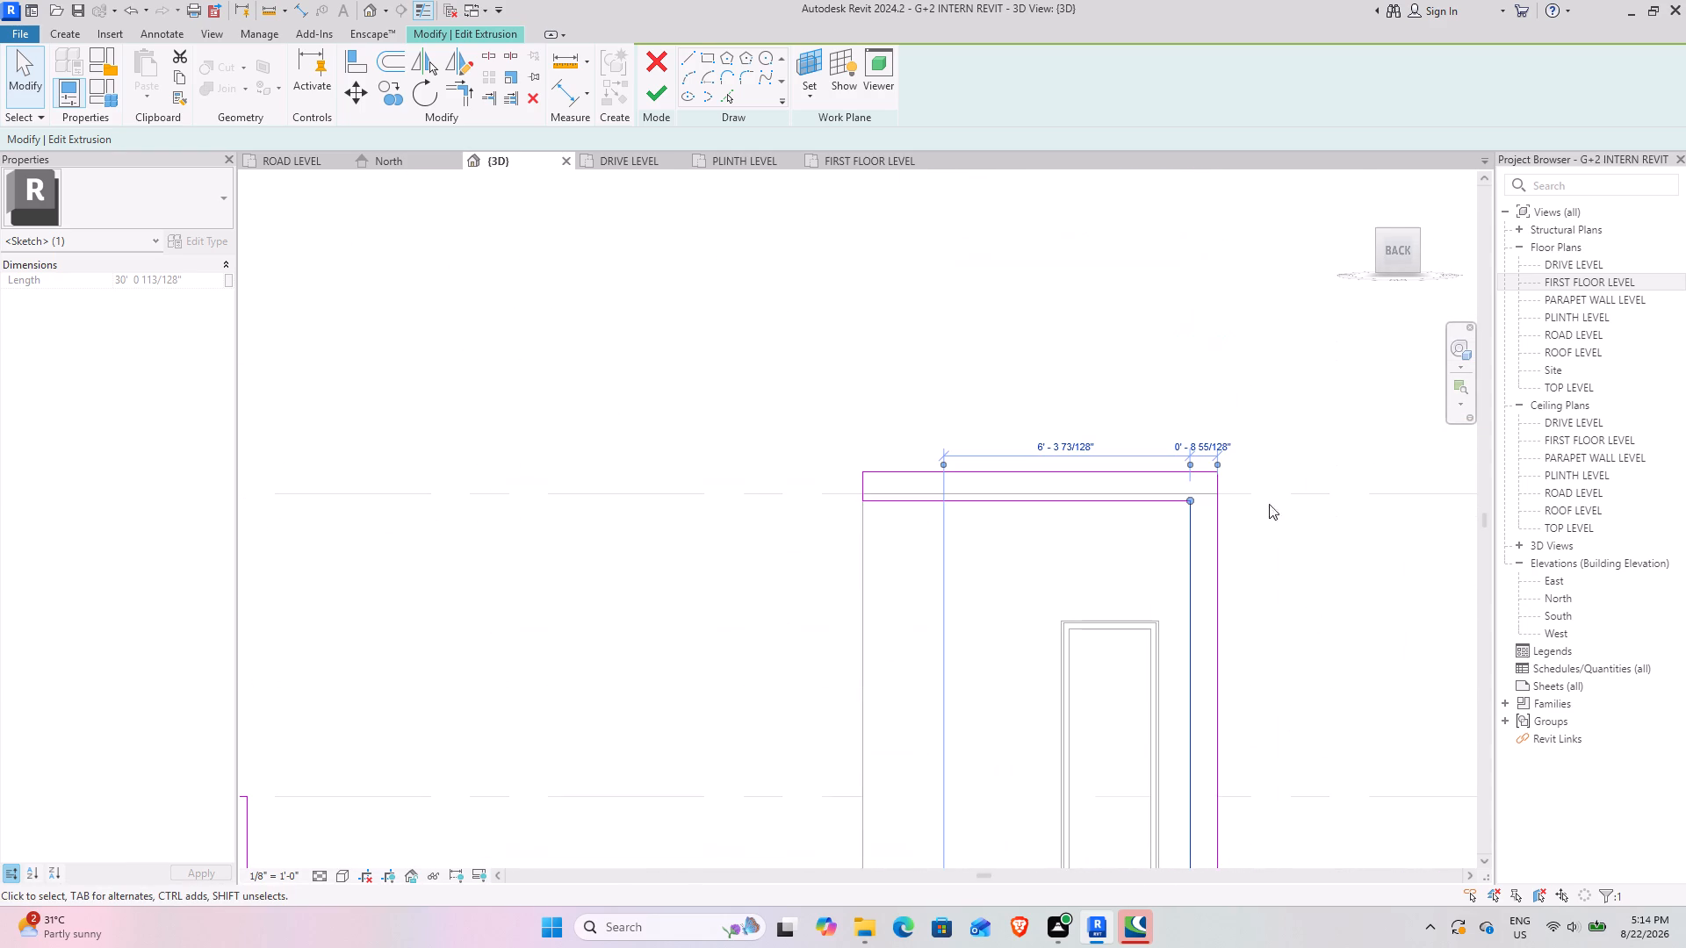
{"action": "scroll", "coordinate": [1196, 411], "scroll_direction": "up", "scroll_amount": 7}
{"action": "left_click", "coordinate": [1198, 503]}
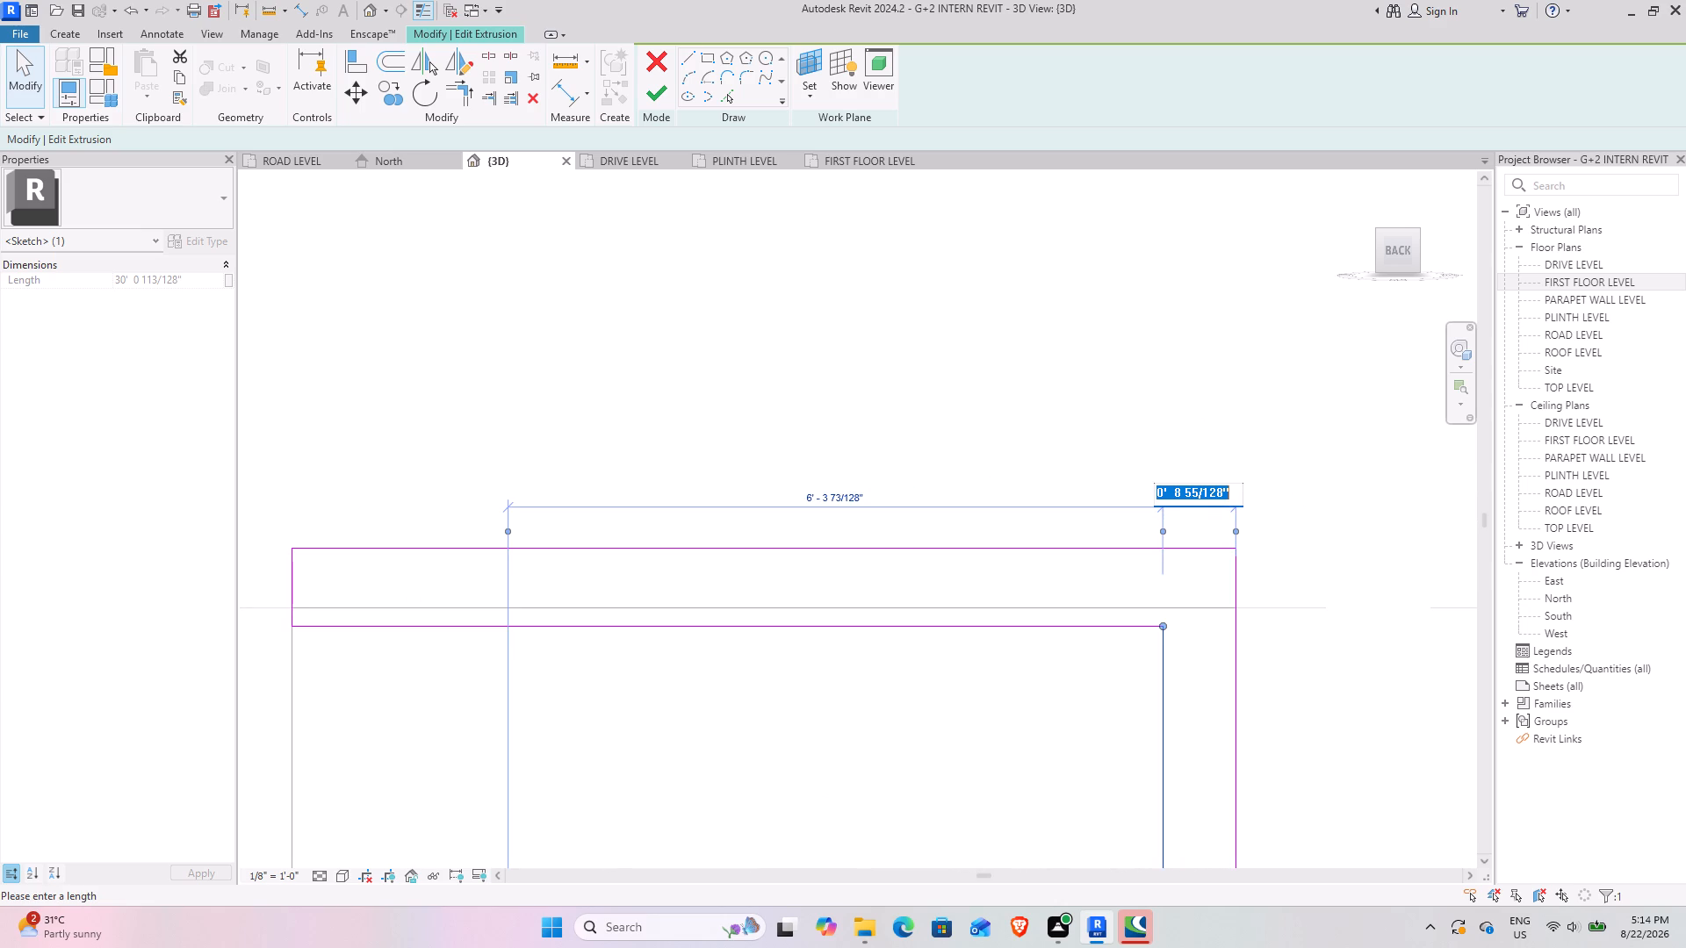
{"action": "type", "text": "9\""}
{"action": "key", "text": "Return"}
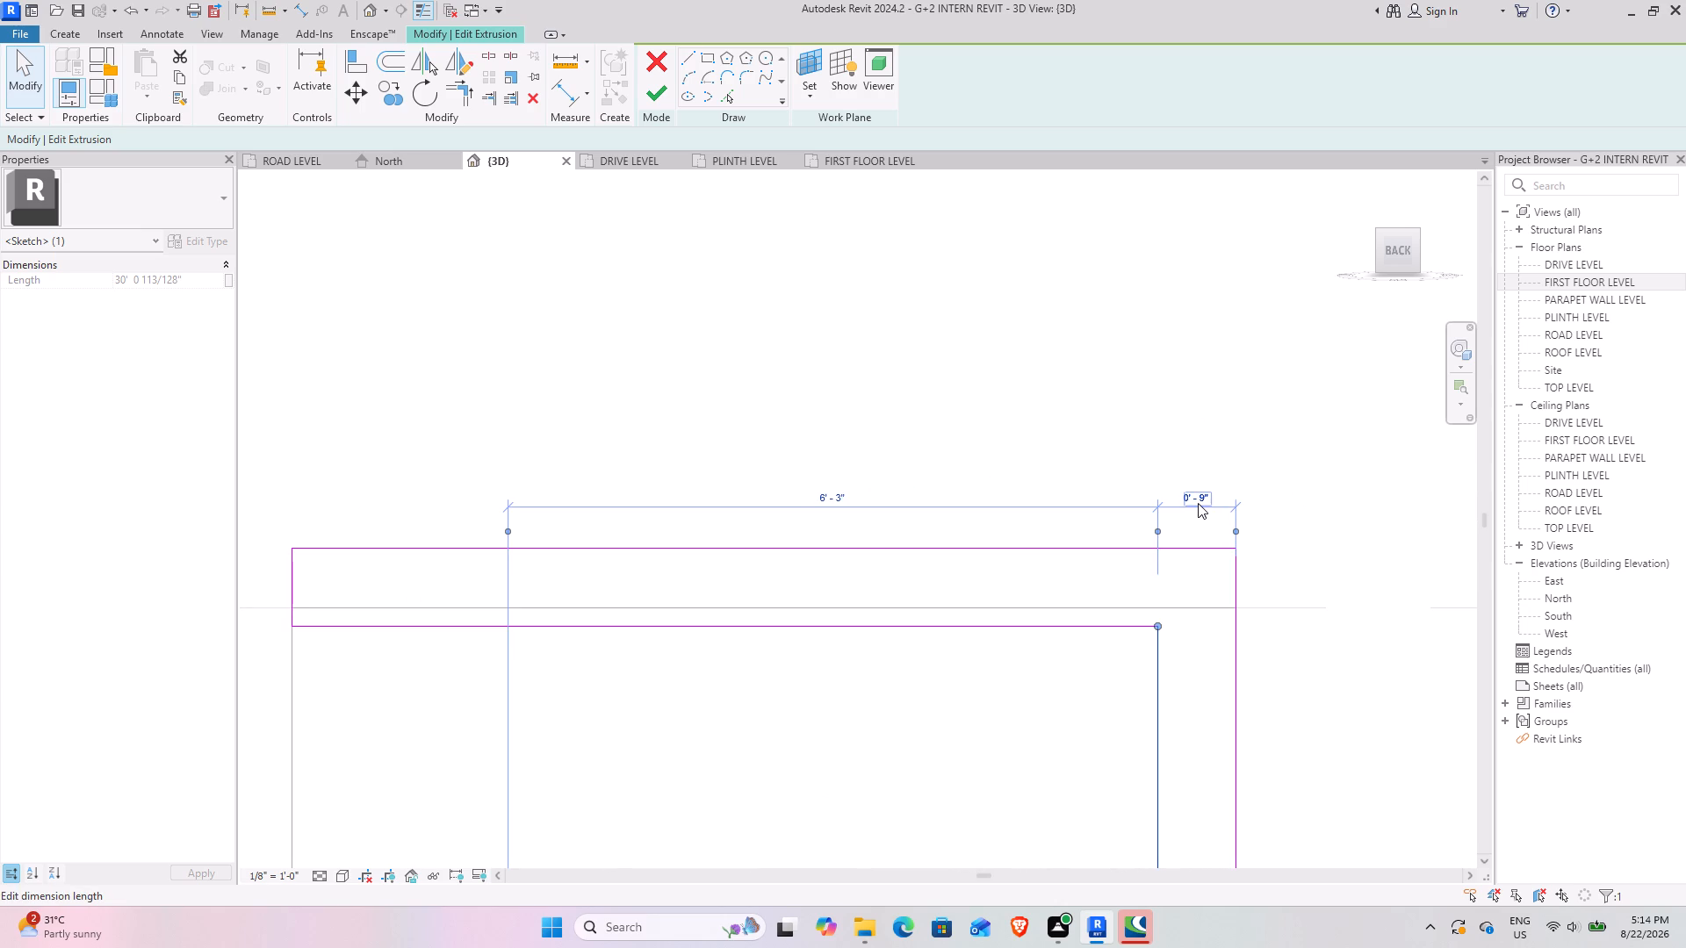
Finish editing the extrusion profile with the new band and upright around the tall-window wall.
{"action": "scroll", "coordinate": [911, 627], "scroll_direction": "down", "scroll_amount": 4}
{"action": "middle_click_drag", "start_coordinate": [1190, 662], "coordinate": [1106, 327]}
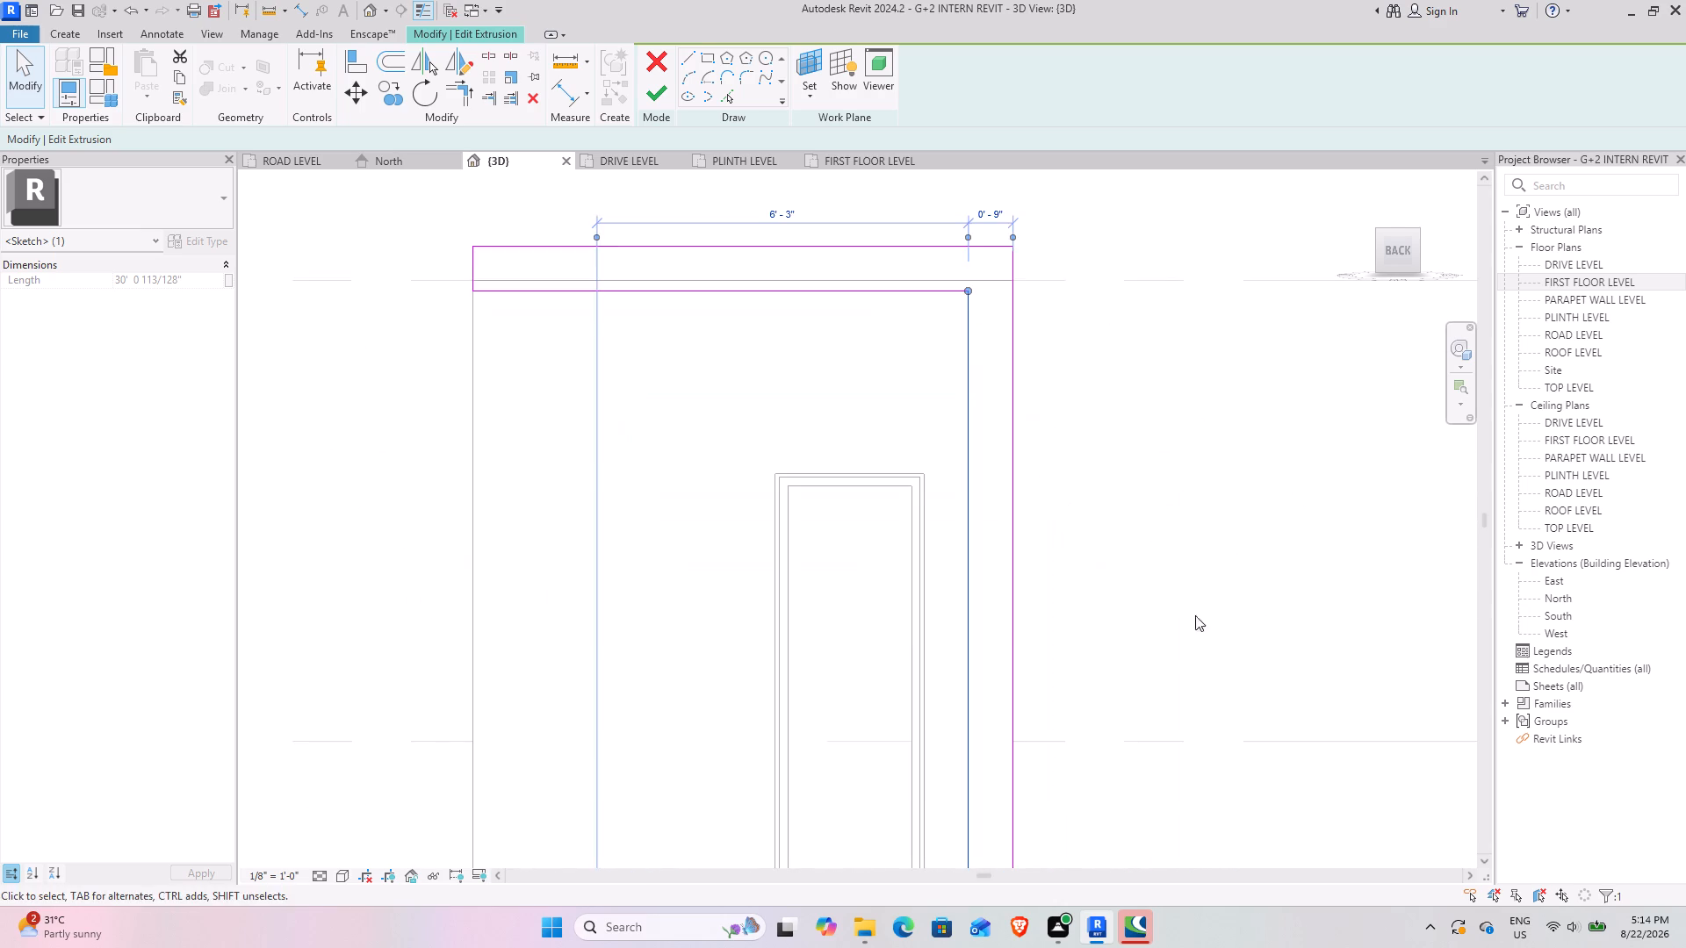
{"action": "middle_click_drag", "start_coordinate": [1179, 633], "coordinate": [1178, 325]}
{"action": "middle_click_drag", "start_coordinate": [1236, 750], "coordinate": [1206, 406]}
{"action": "middle_click_drag", "start_coordinate": [1211, 779], "coordinate": [1204, 455]}
{"action": "middle_click_drag", "start_coordinate": [1176, 823], "coordinate": [1236, 446]}
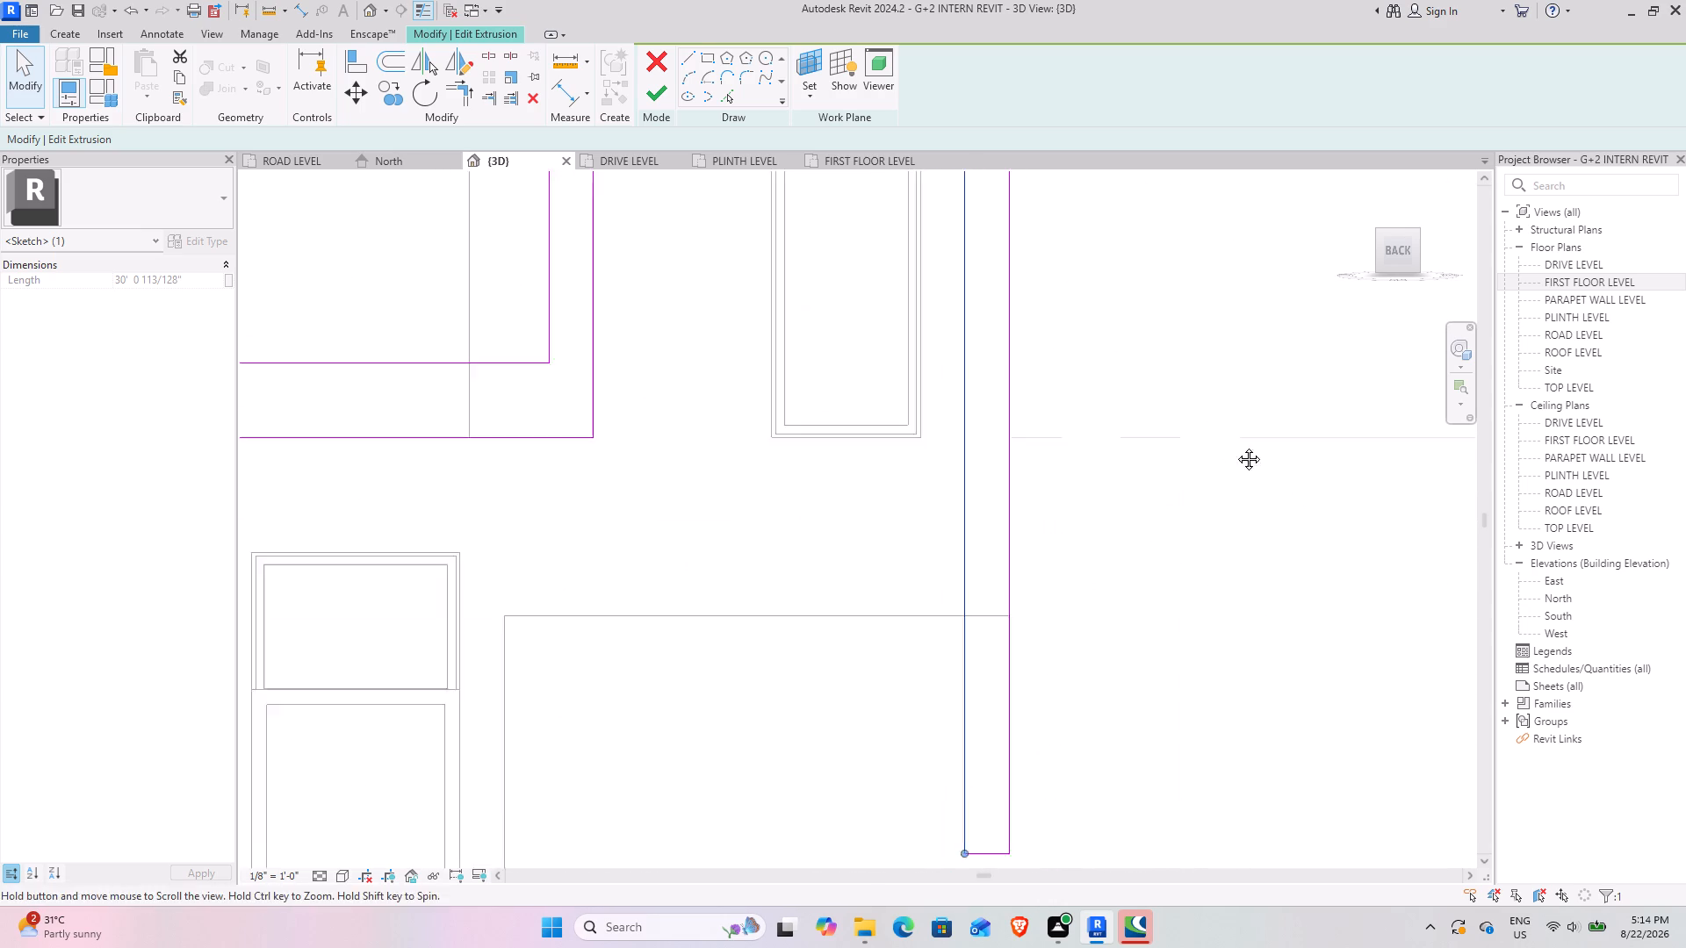
{"action": "middle_click_drag", "start_coordinate": [1236, 446], "coordinate": [1245, 358]}
{"action": "middle_click_drag", "start_coordinate": [1195, 628], "coordinate": [1221, 451]}
{"action": "left_click", "coordinate": [859, 470]}
{"action": "scroll", "coordinate": [782, 406], "scroll_direction": "down", "scroll_amount": 4}
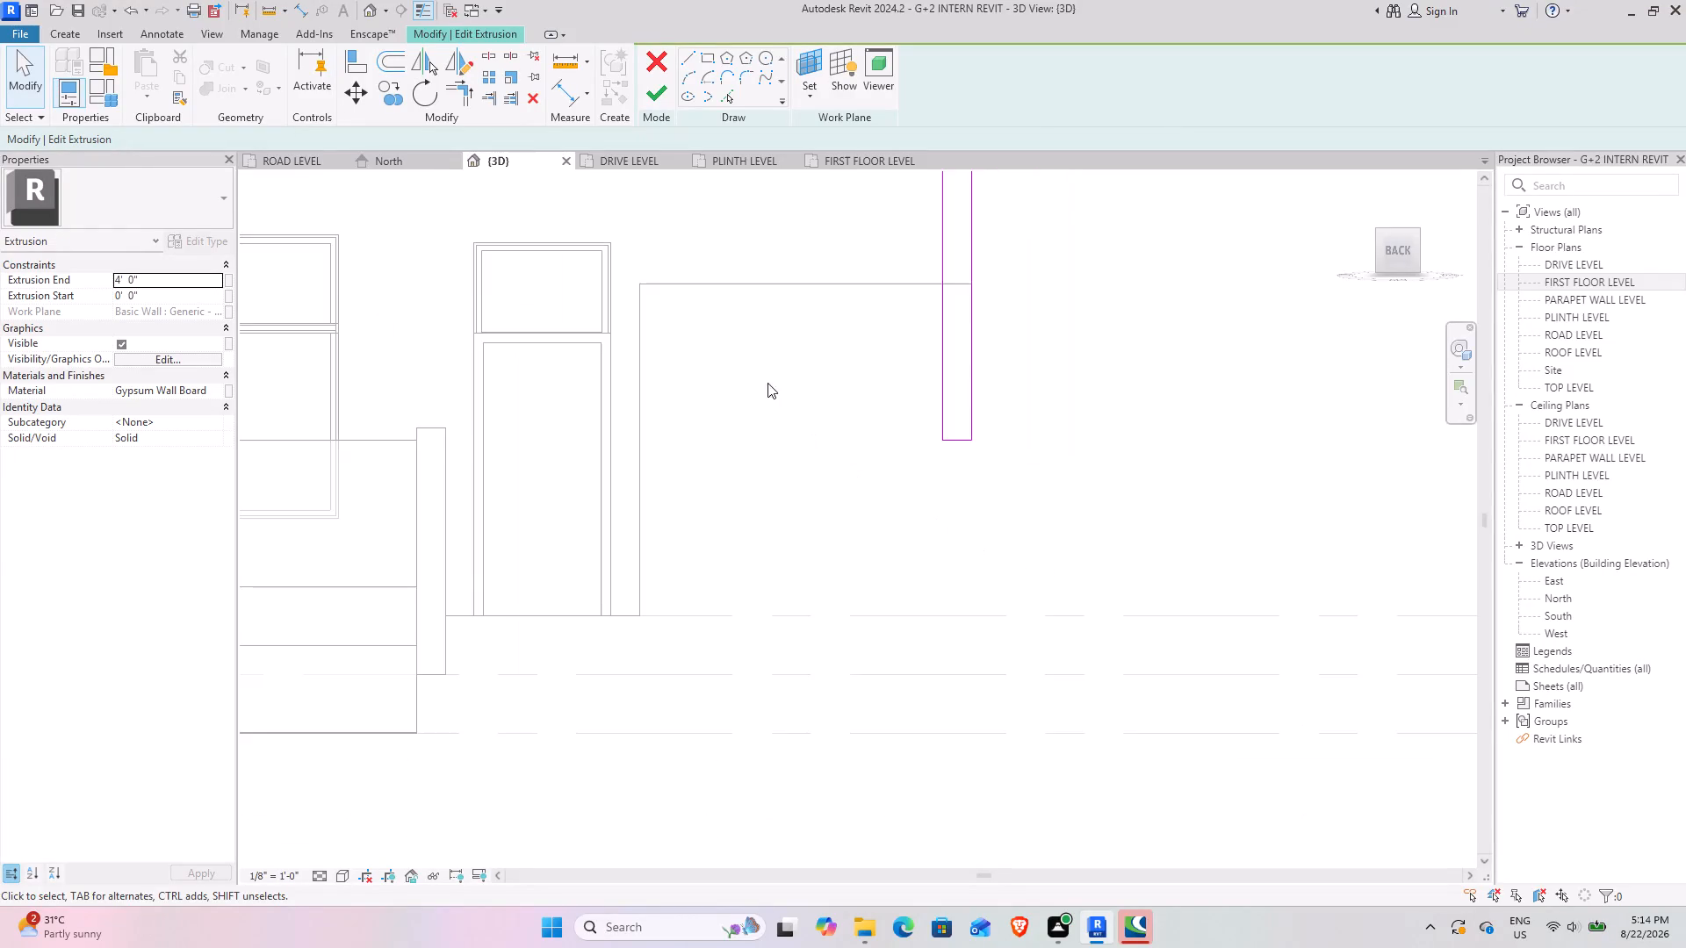
{"action": "middle_click_drag", "start_coordinate": [753, 360], "coordinate": [866, 685]}
{"action": "left_click", "coordinate": [663, 90]}
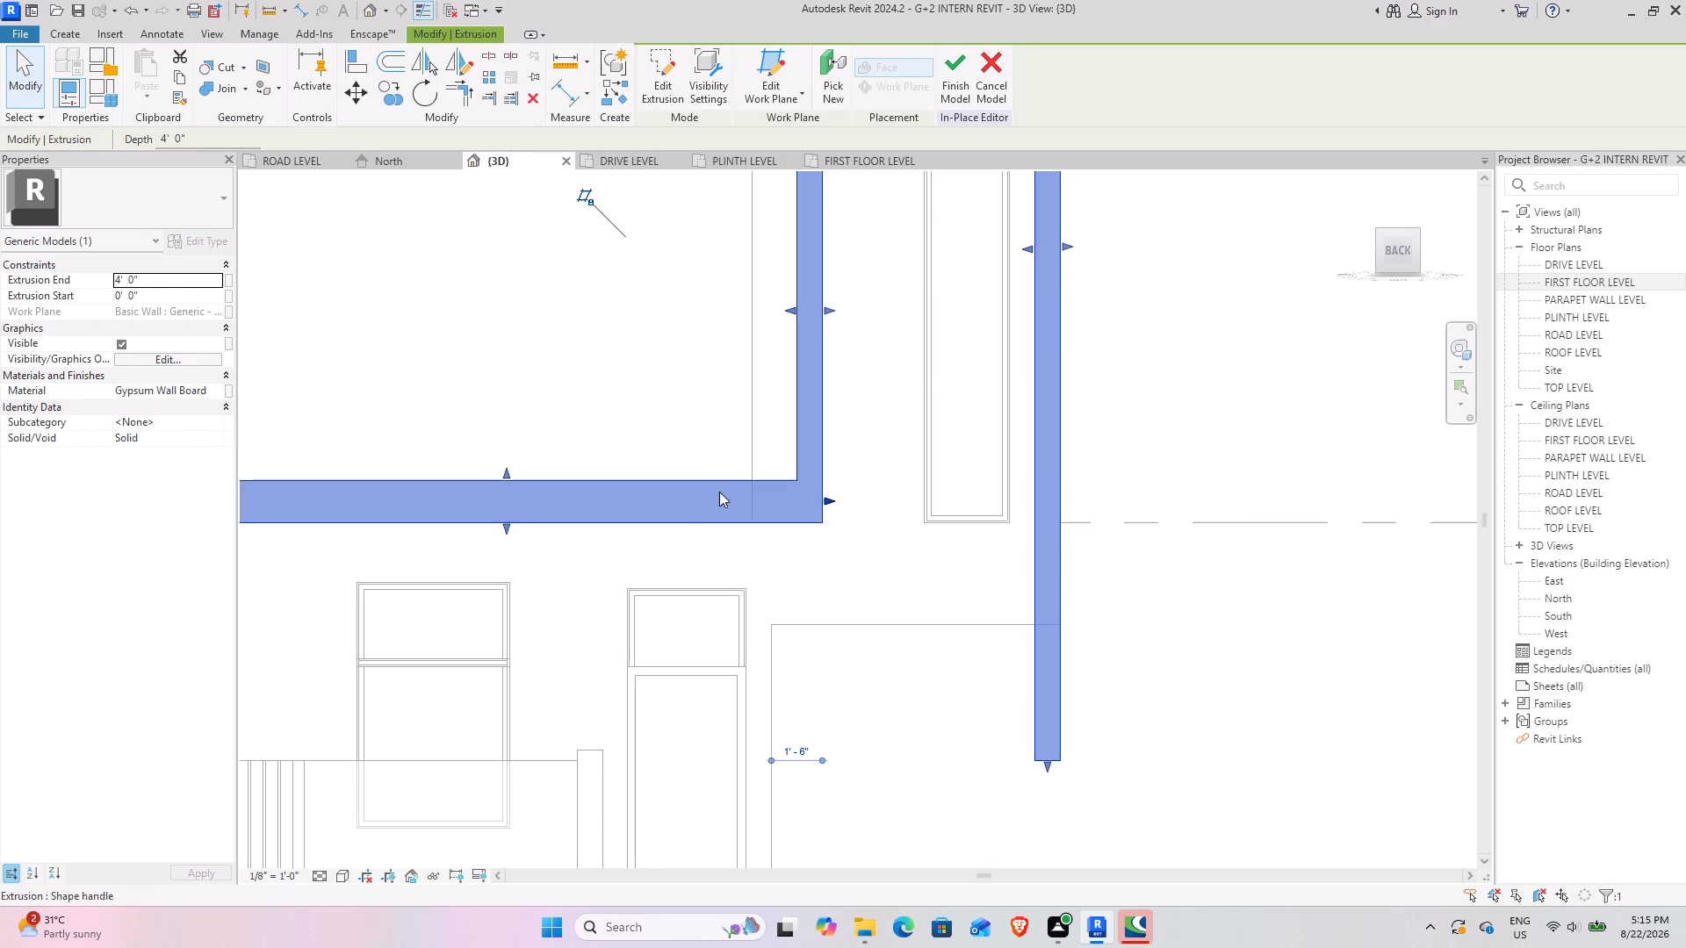
{"action": "scroll", "coordinate": [700, 488], "scroll_direction": "down", "scroll_amount": 3}
{"action": "middle_click_drag", "start_coordinate": [695, 479], "coordinate": [862, 644]}
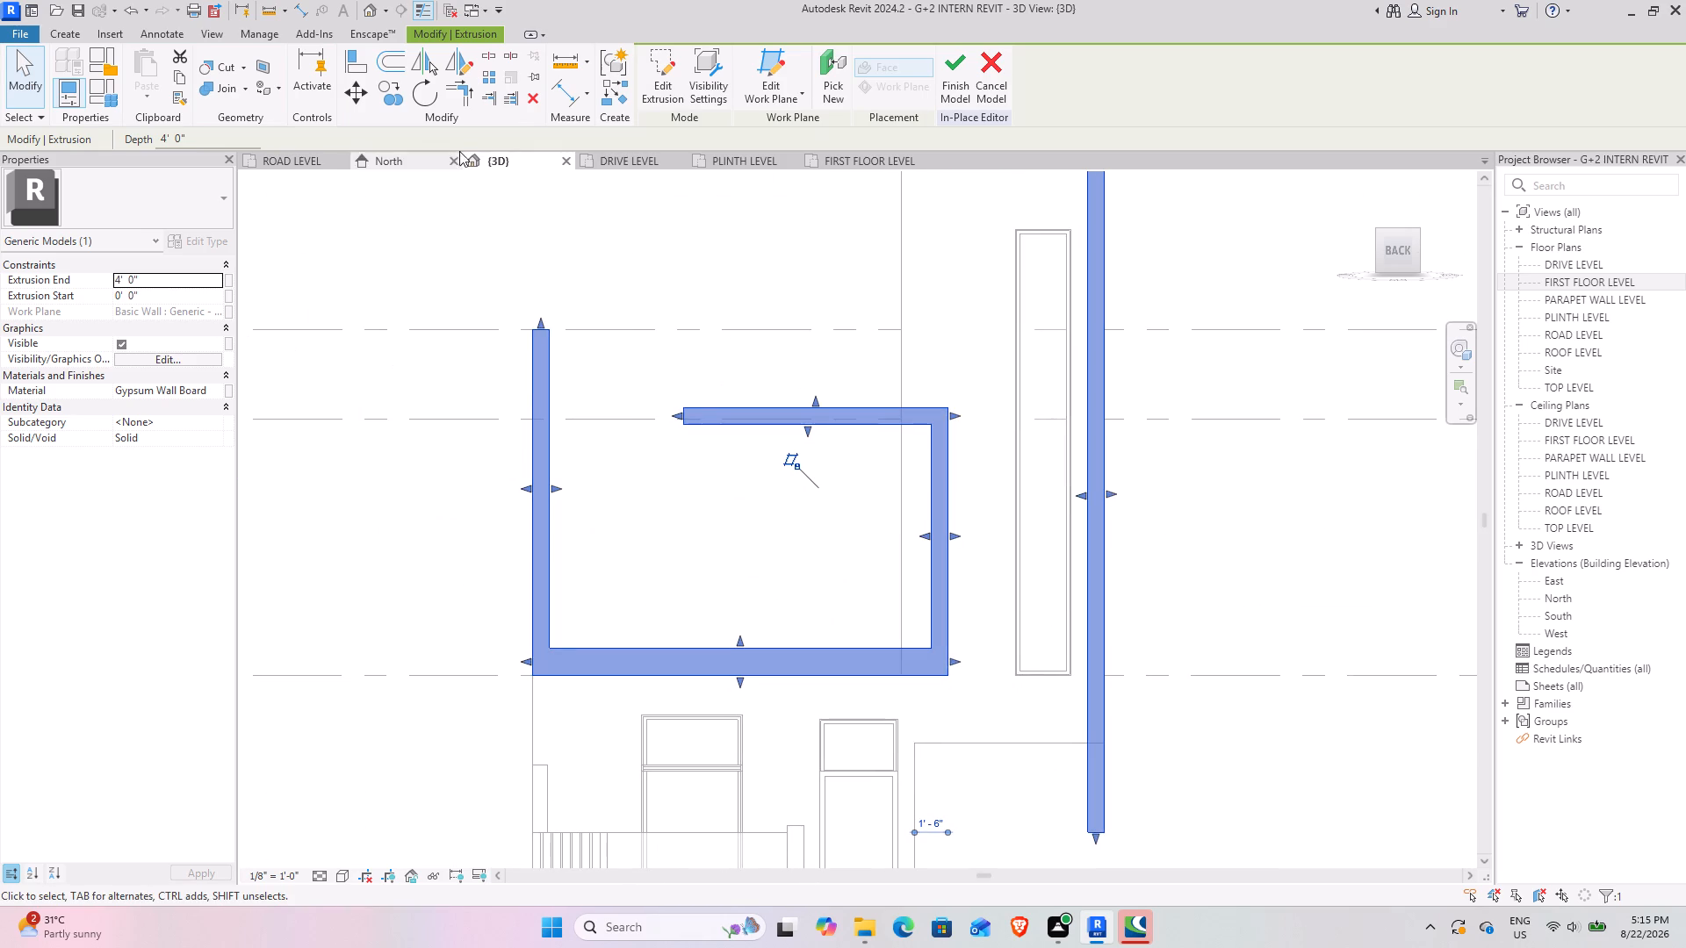
{"action": "left_click", "coordinate": [351, 471]}
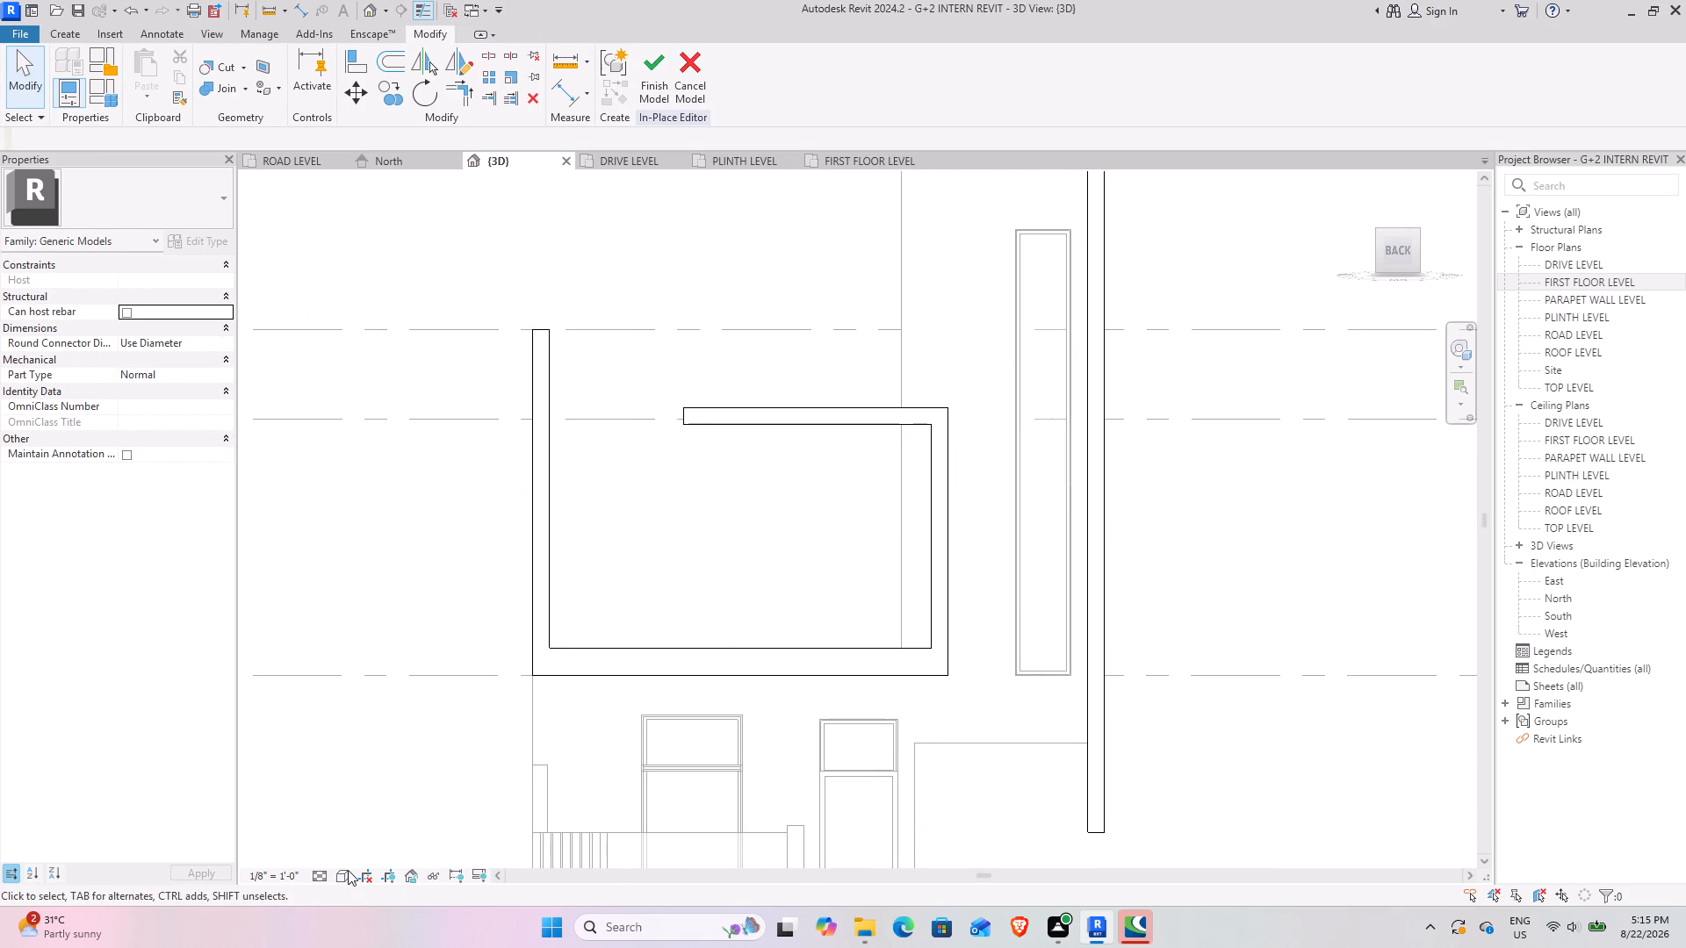
Examine the rear projections from several angles with materials displayed, returning to a straight back view in line display.
{"action": "left_click", "coordinate": [348, 869]}
{"action": "left_click", "coordinate": [348, 858]}
{"action": "scroll", "coordinate": [353, 614], "scroll_direction": "down", "scroll_amount": 2}
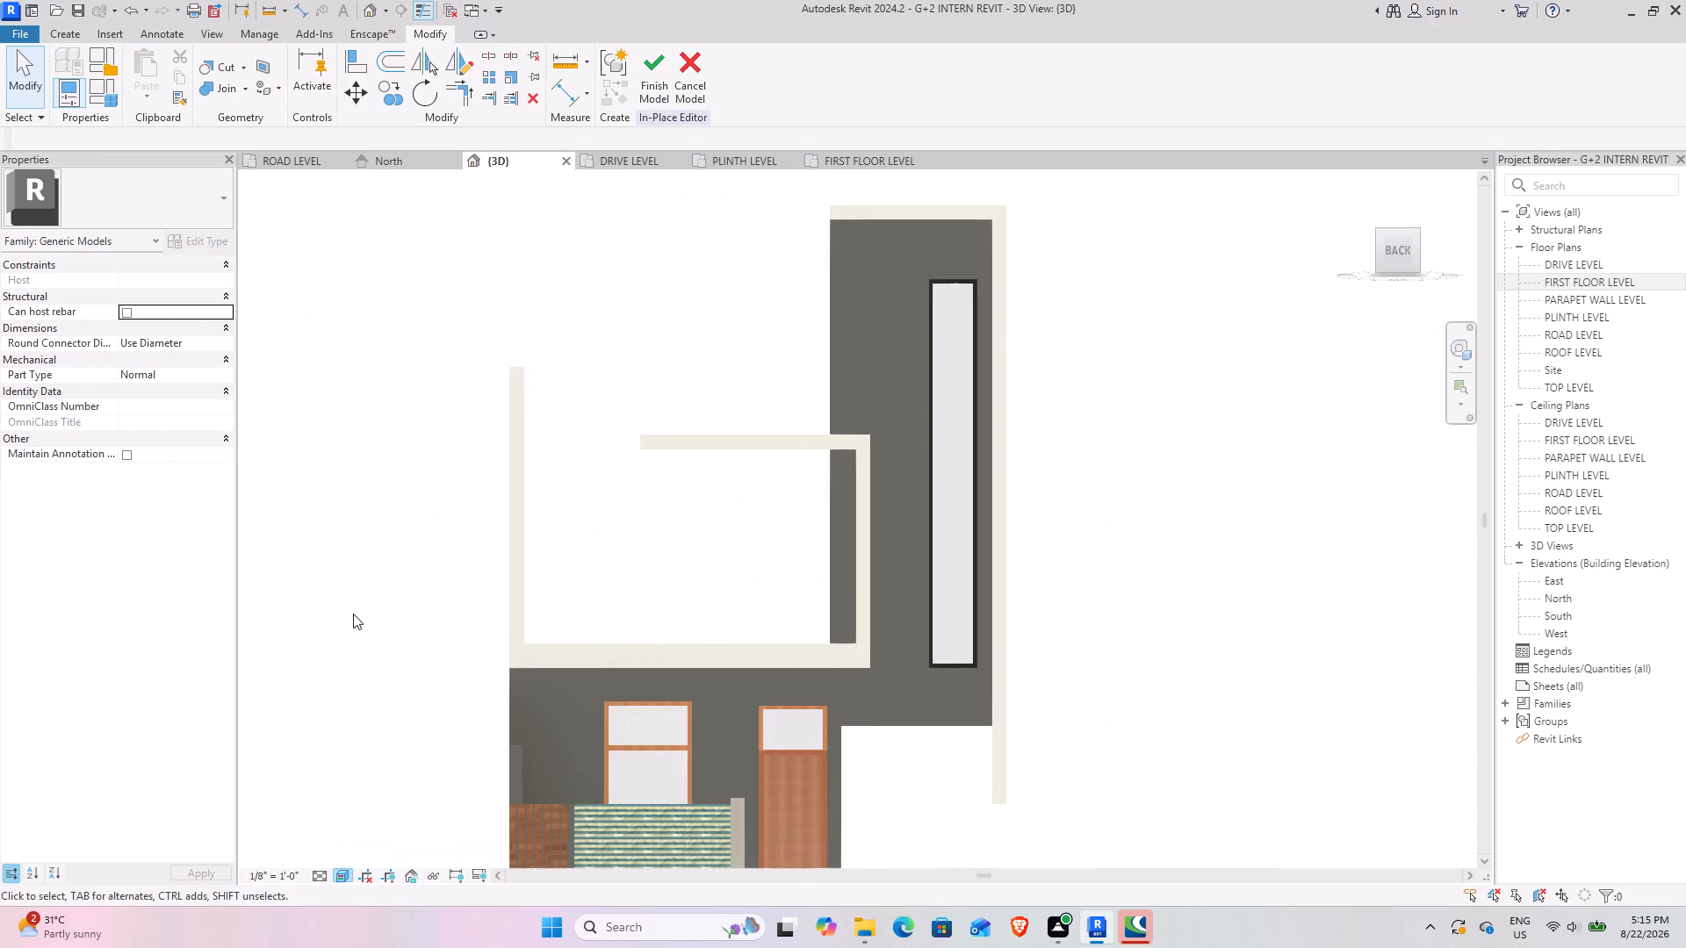
{"action": "middle_click_drag", "start_coordinate": [427, 621], "coordinate": [709, 819], "text": "shift"}
{"action": "middle_click_drag", "start_coordinate": [664, 808], "coordinate": [524, 611]}
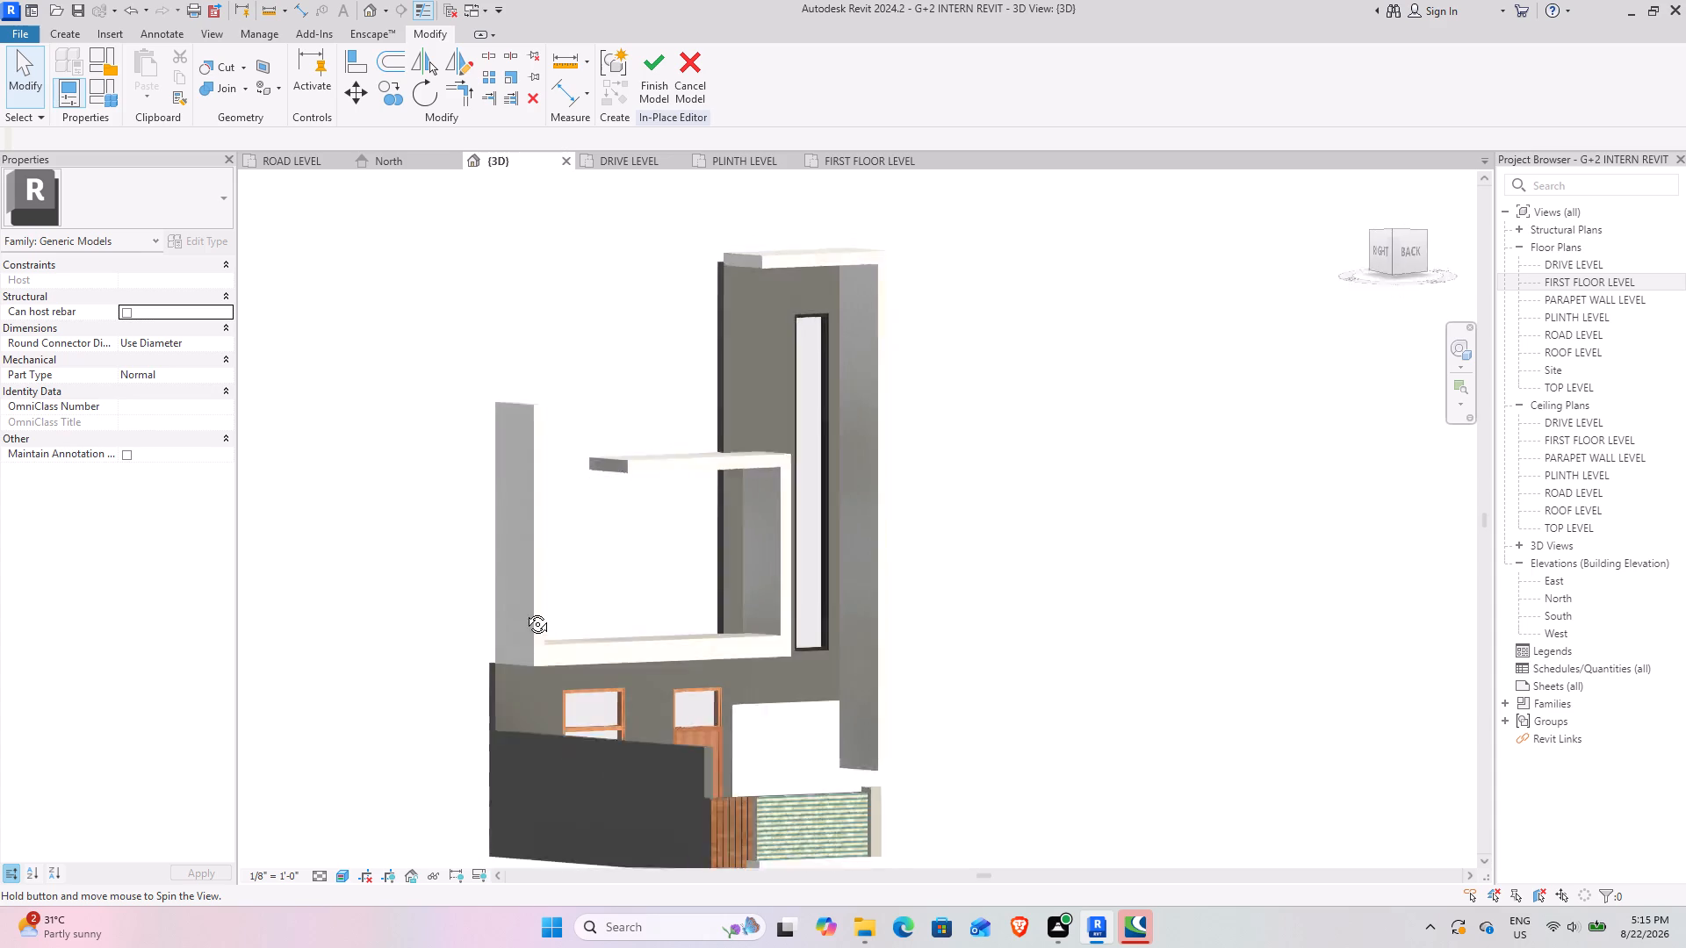
{"action": "middle_click_drag", "start_coordinate": [524, 611], "coordinate": [352, 597]}
{"action": "middle_click_drag", "start_coordinate": [686, 598], "coordinate": [486, 637], "text": "shift"}
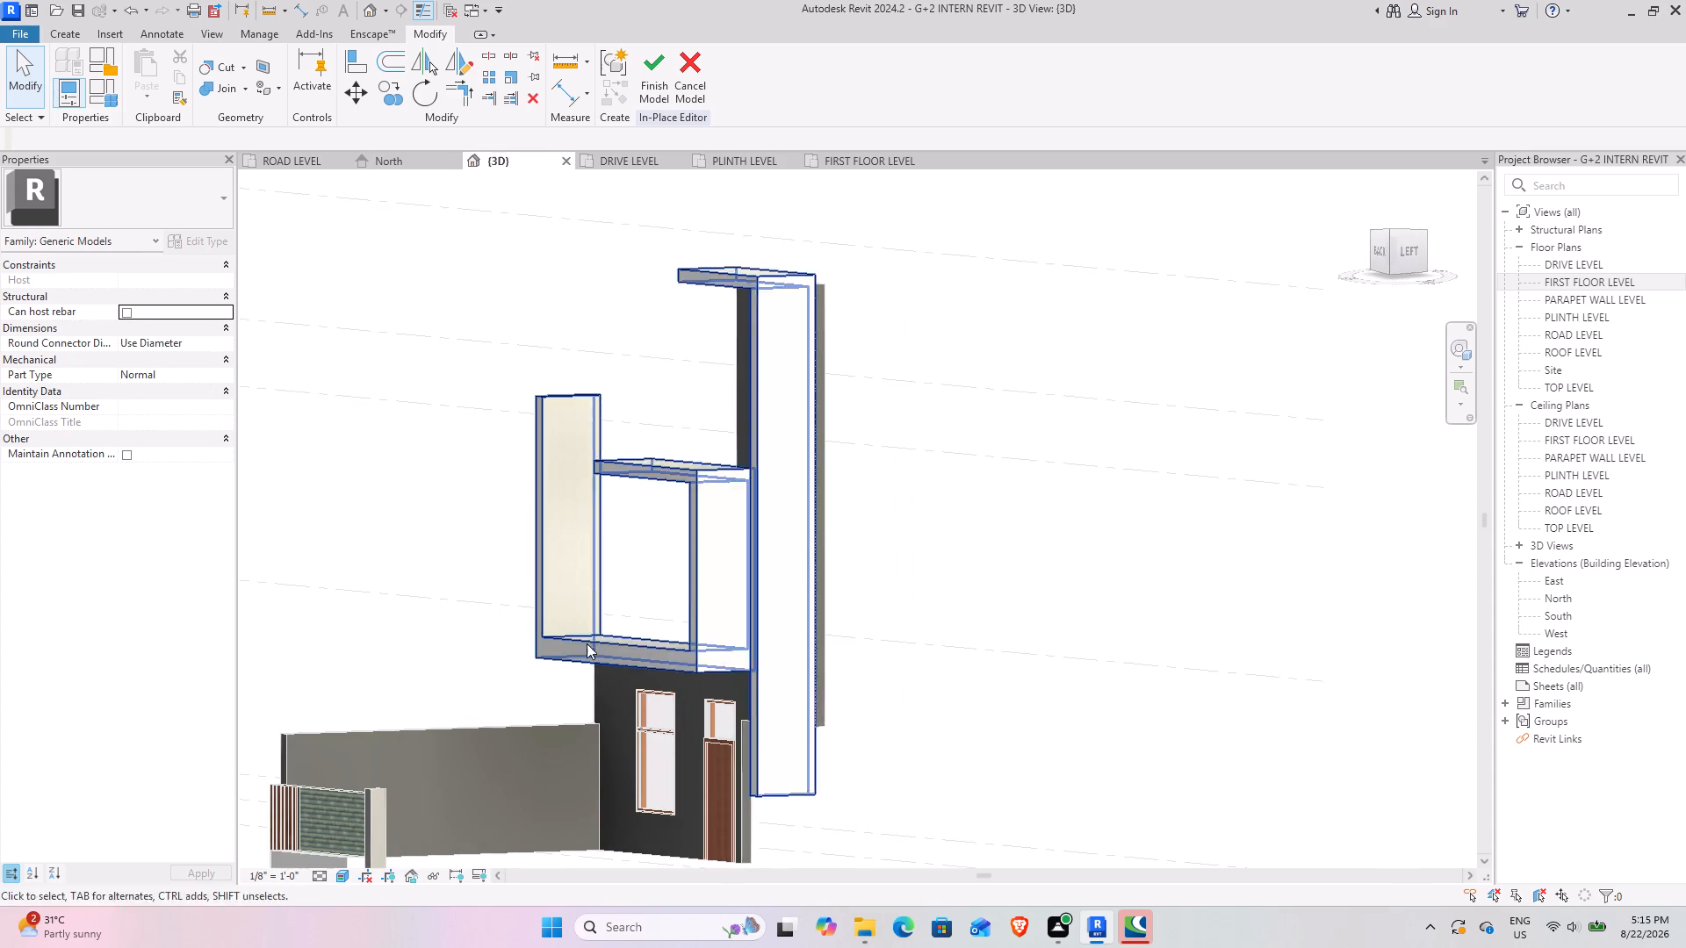
{"action": "middle_click_drag", "start_coordinate": [674, 585], "coordinate": [911, 577], "text": "shift"}
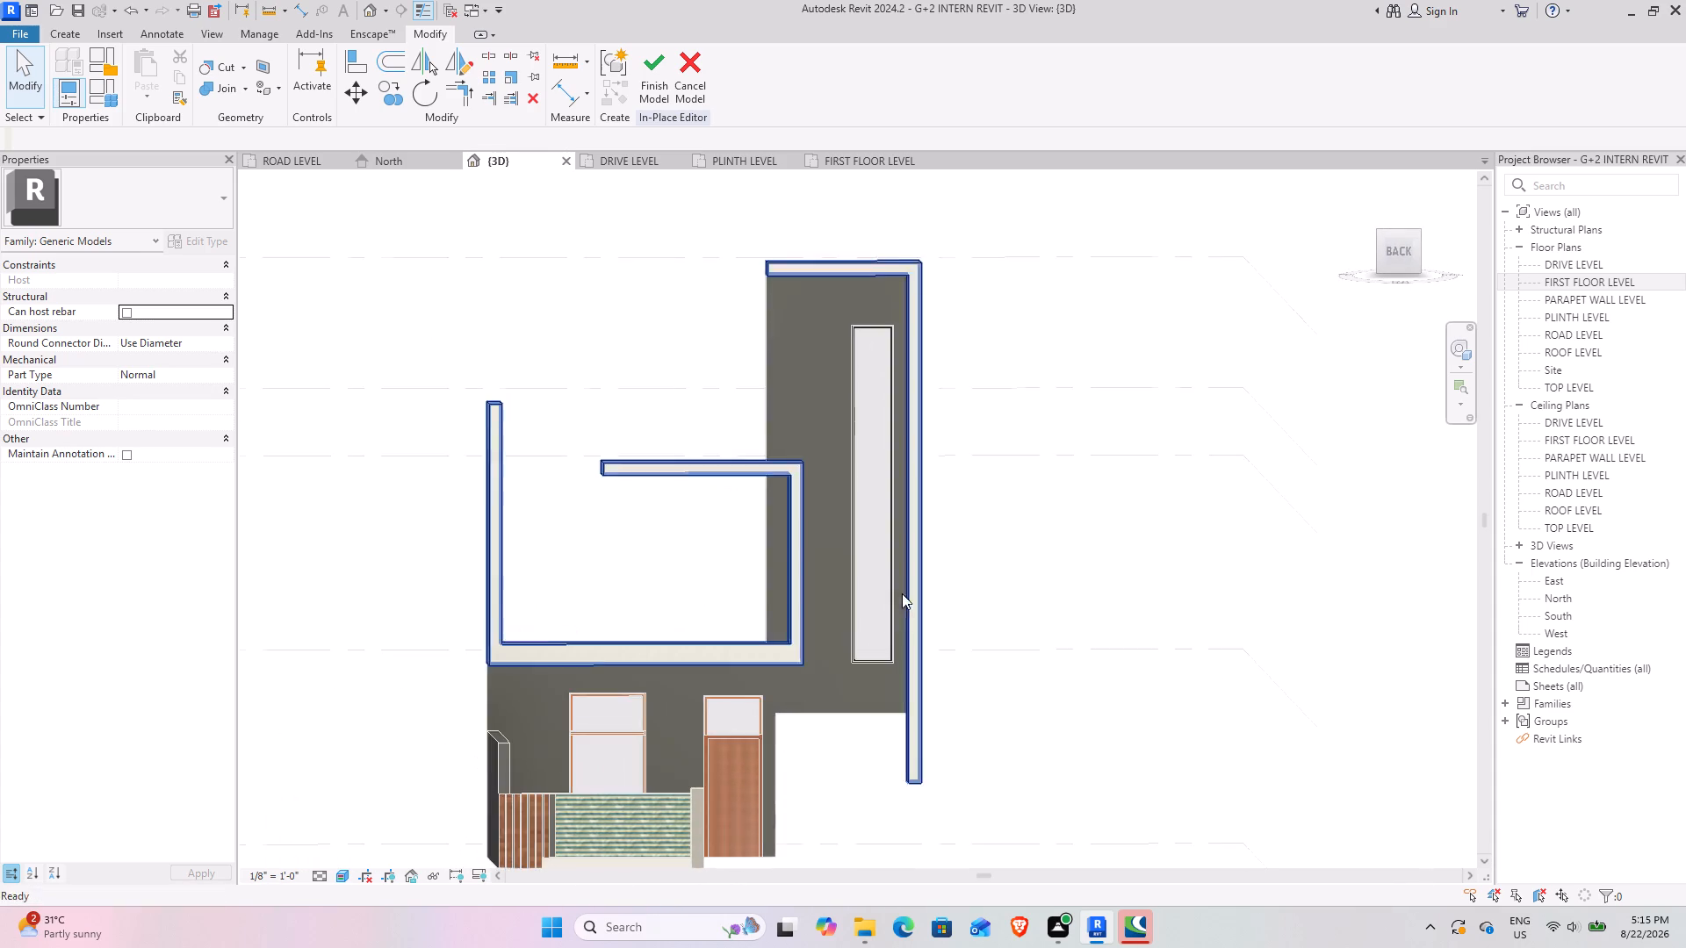
{"action": "middle_click_drag", "start_coordinate": [880, 640], "coordinate": [953, 440]}
{"action": "middle_click_drag", "start_coordinate": [941, 527], "coordinate": [822, 527], "text": "shift"}
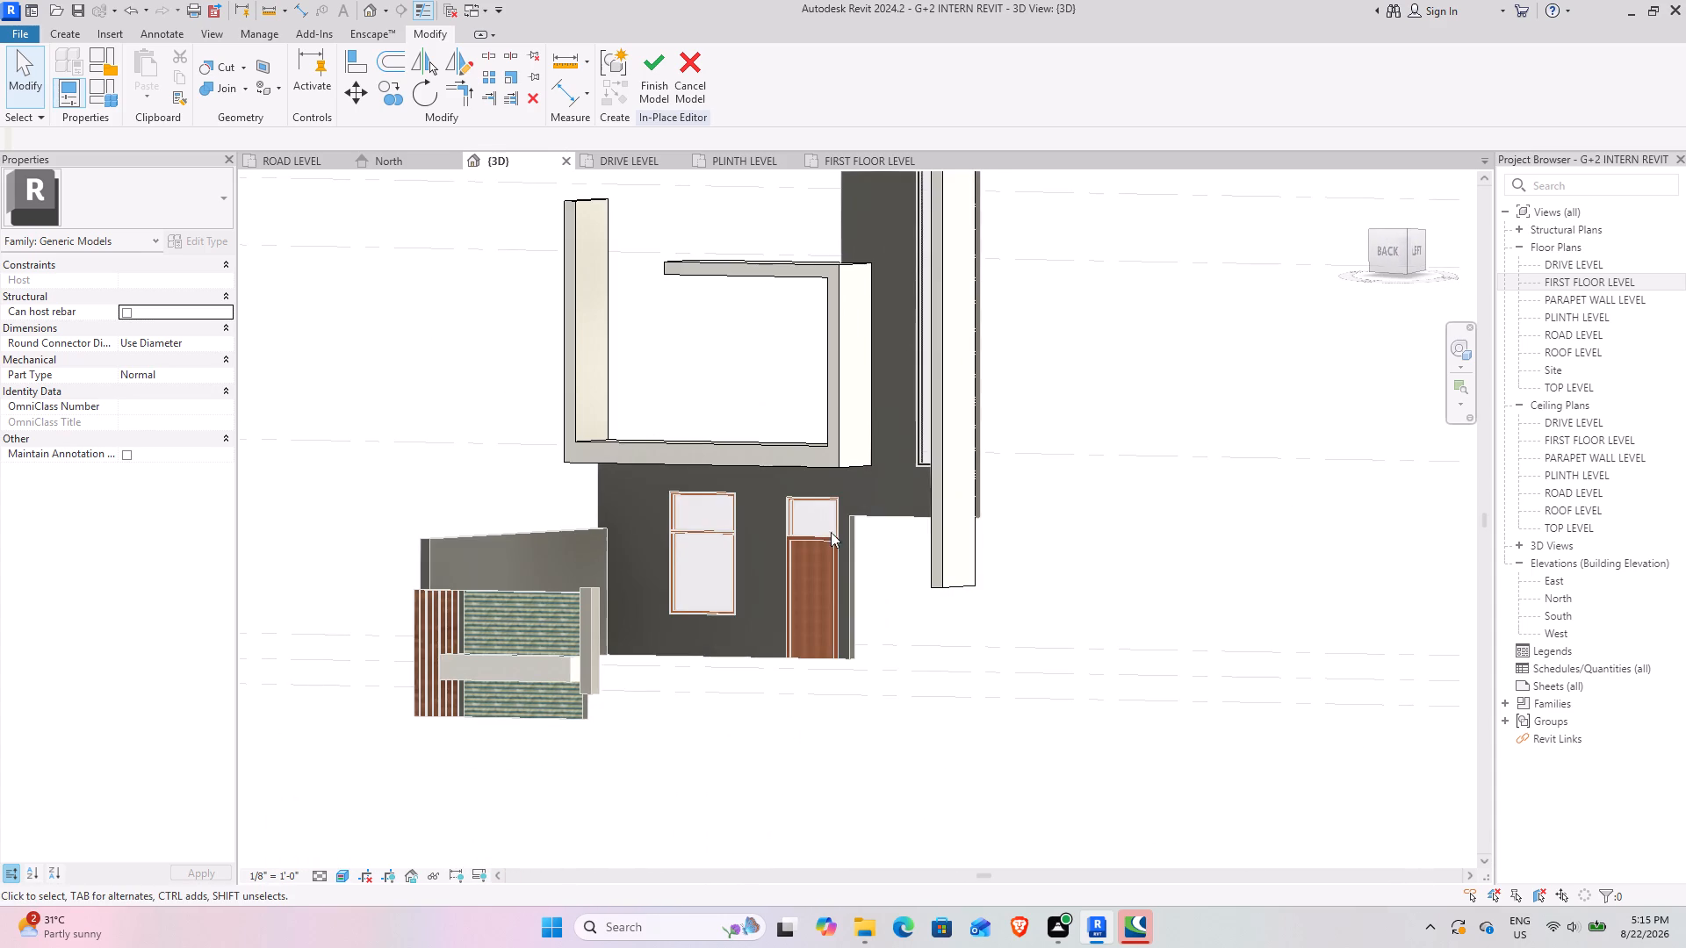
{"action": "middle_click_drag", "start_coordinate": [874, 397], "coordinate": [963, 414], "text": "shift"}
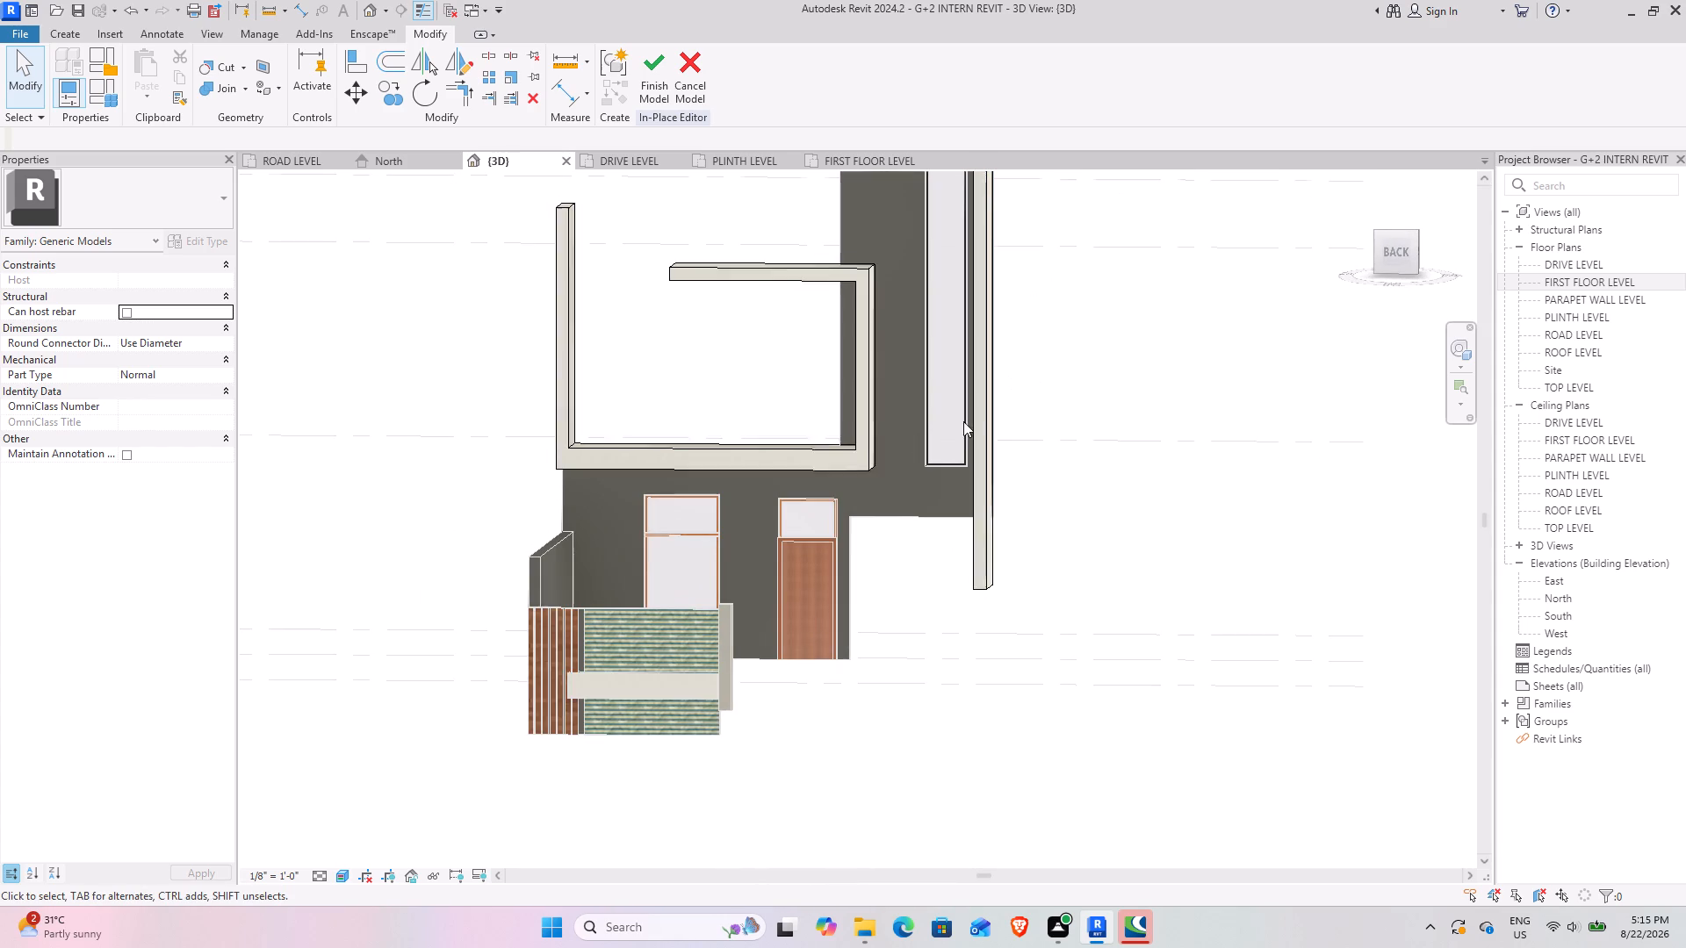
{"action": "middle_click_drag", "start_coordinate": [893, 335], "coordinate": [918, 641]}
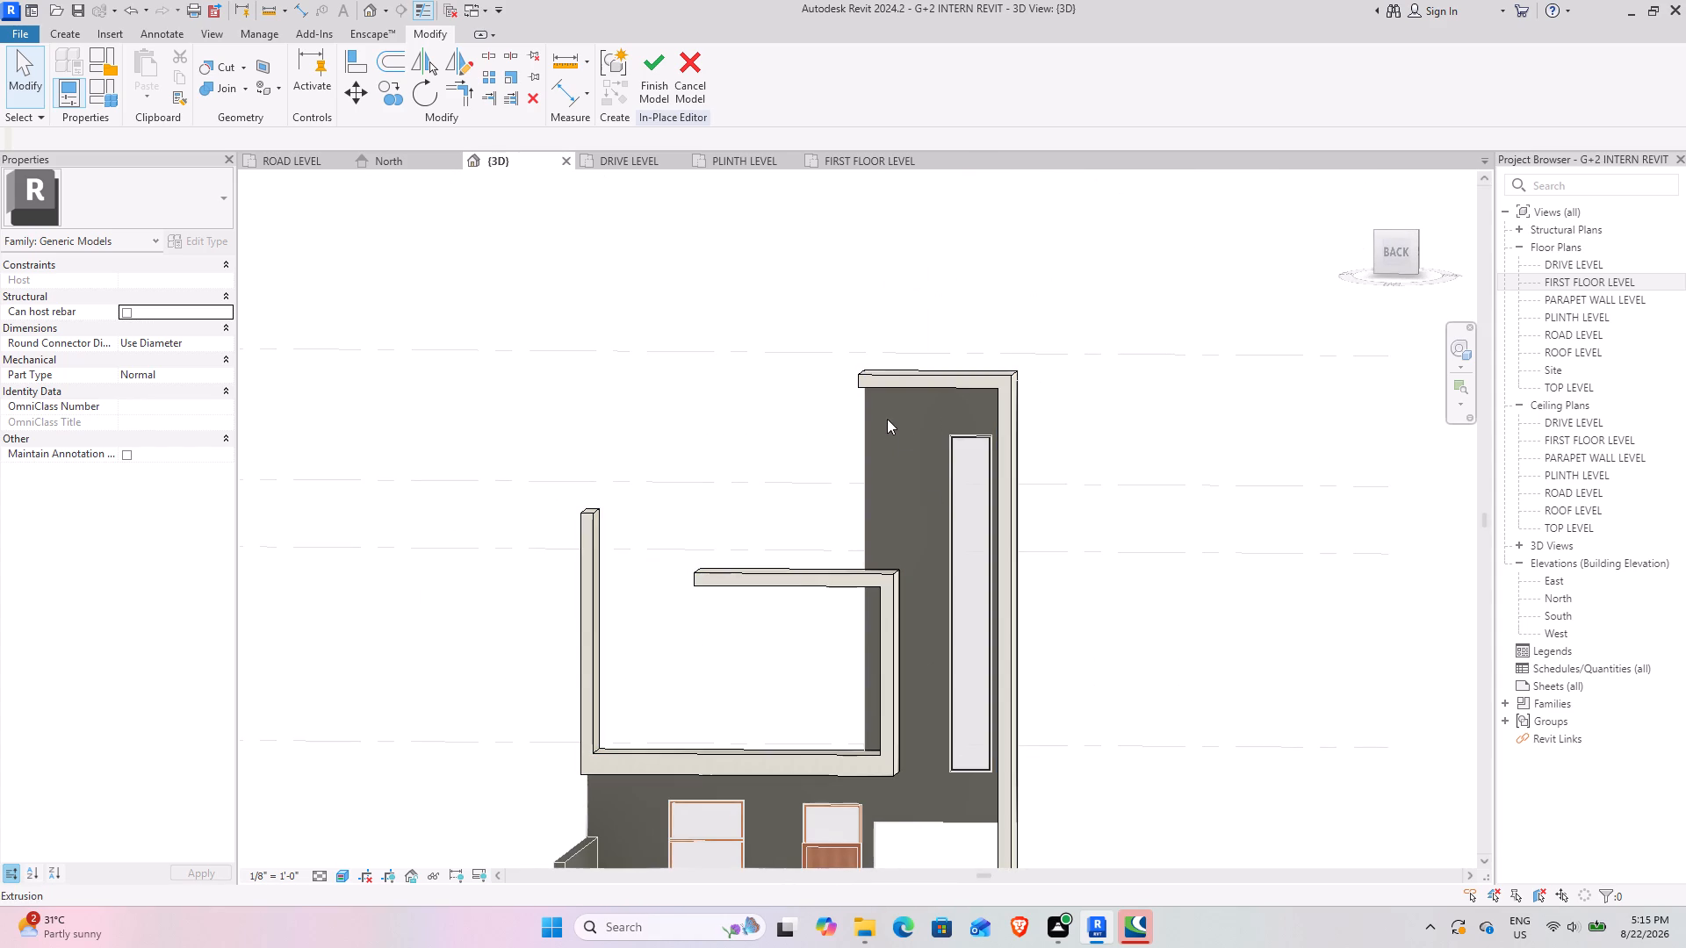
{"action": "middle_click_drag", "start_coordinate": [893, 448], "coordinate": [916, 417]}
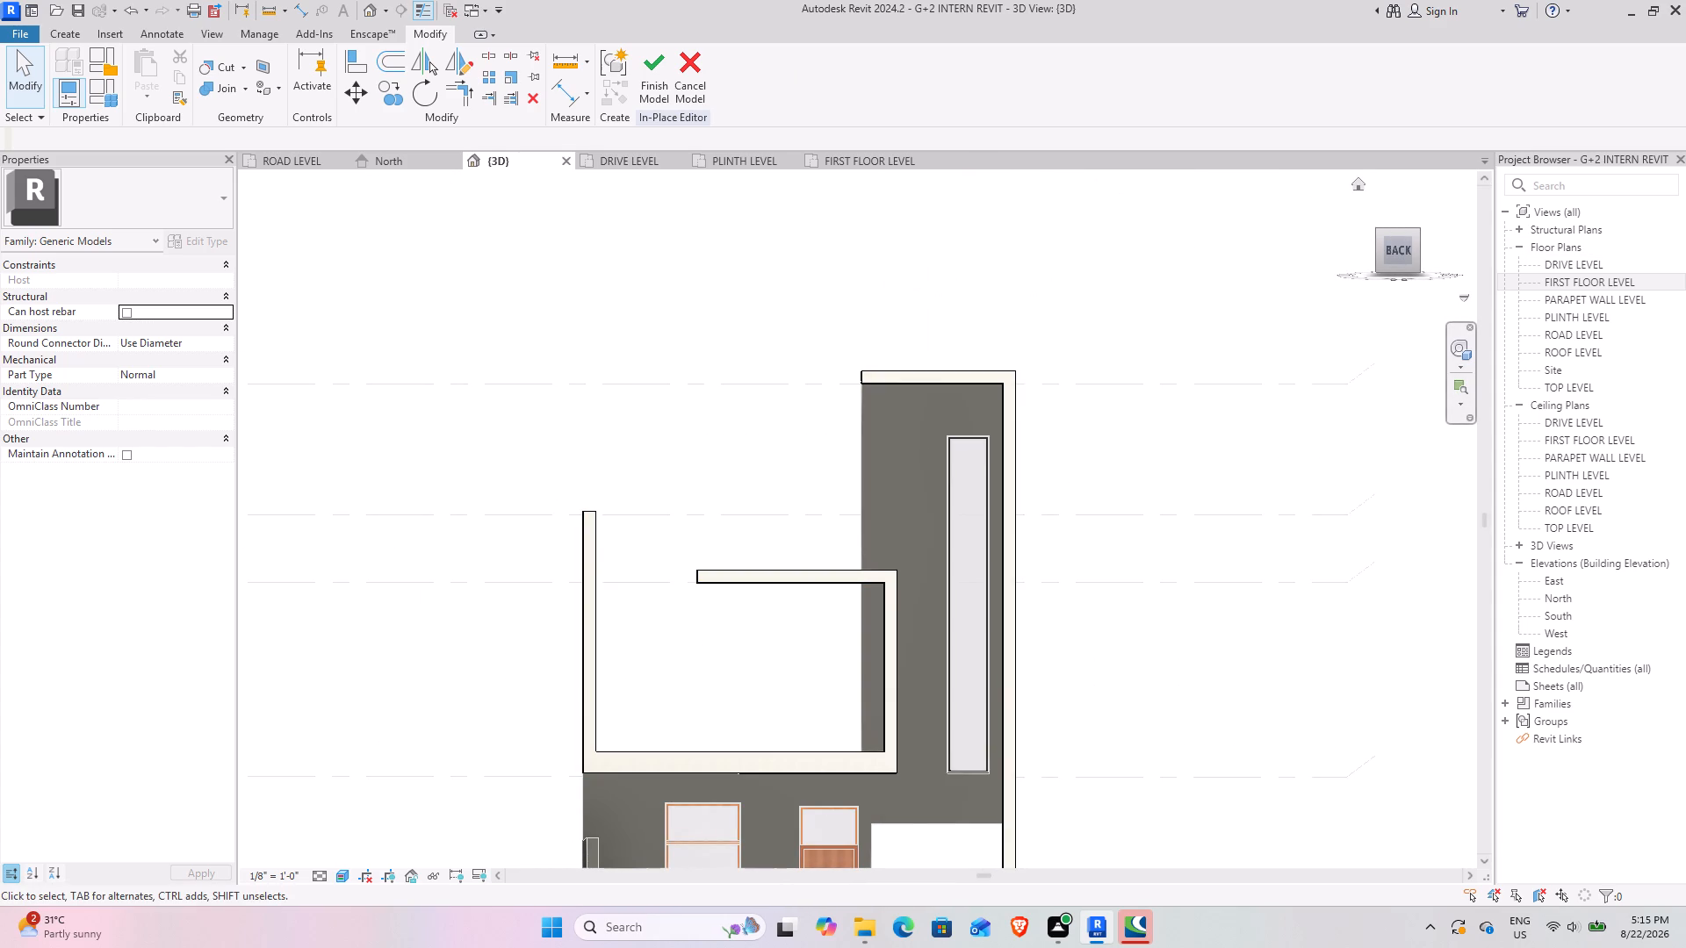
{"action": "left_click_drag", "start_coordinate": [1402, 230], "coordinate": [1428, 231]}
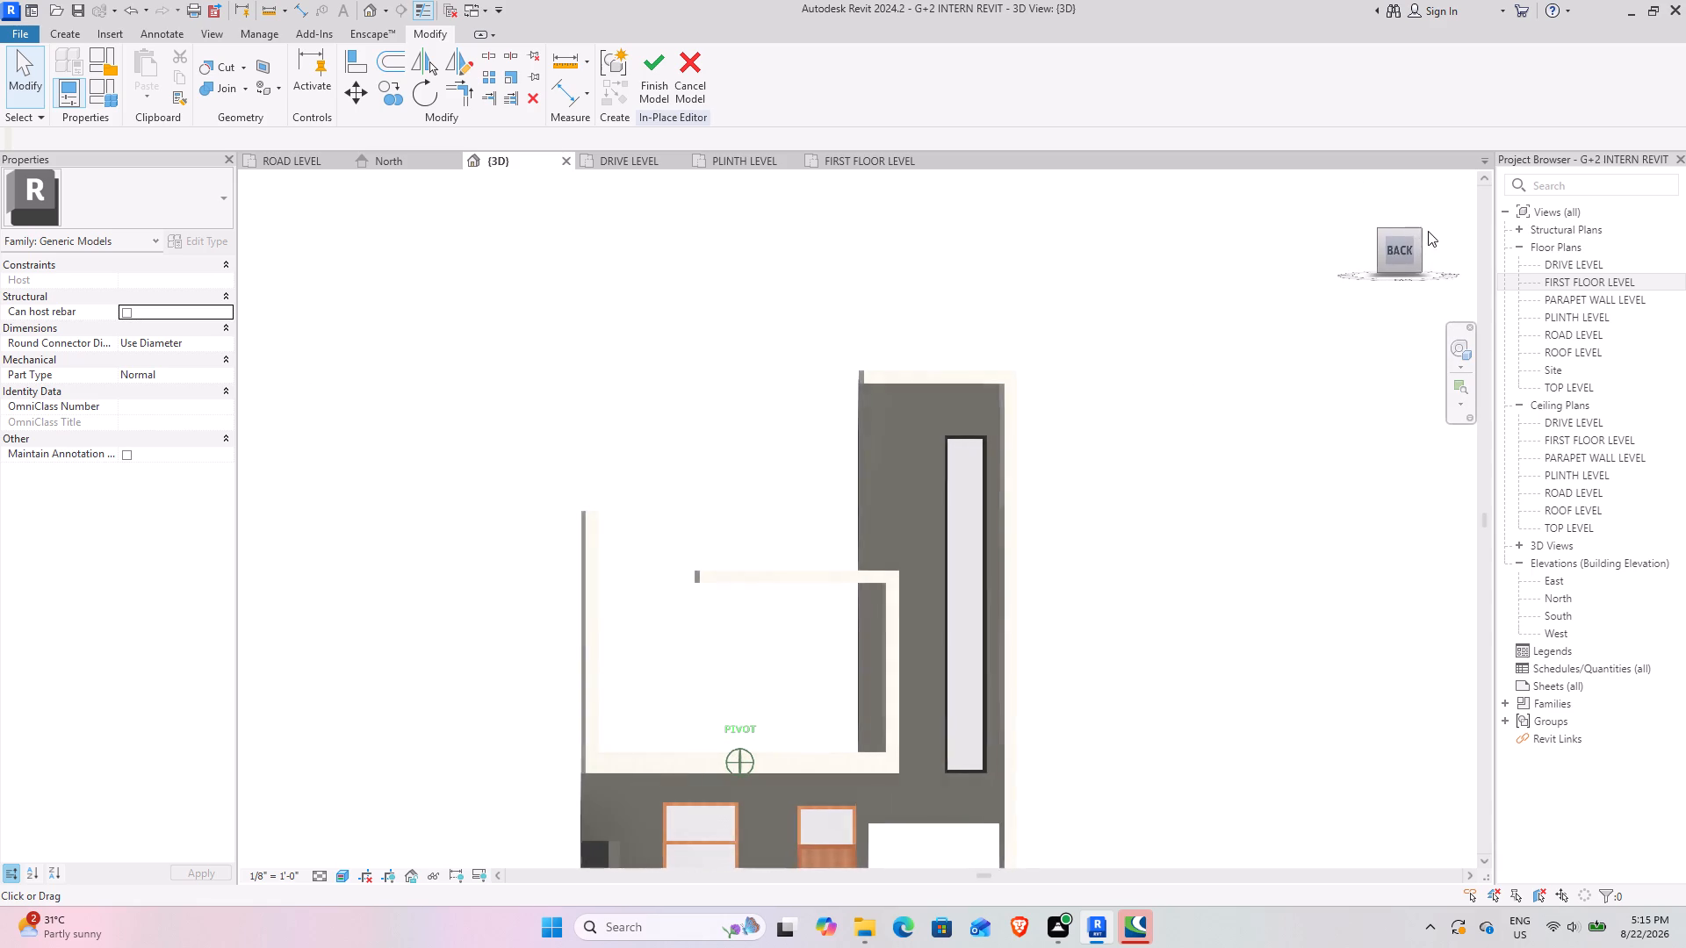
{"action": "left_click_drag", "start_coordinate": [1428, 231], "coordinate": [1403, 278]}
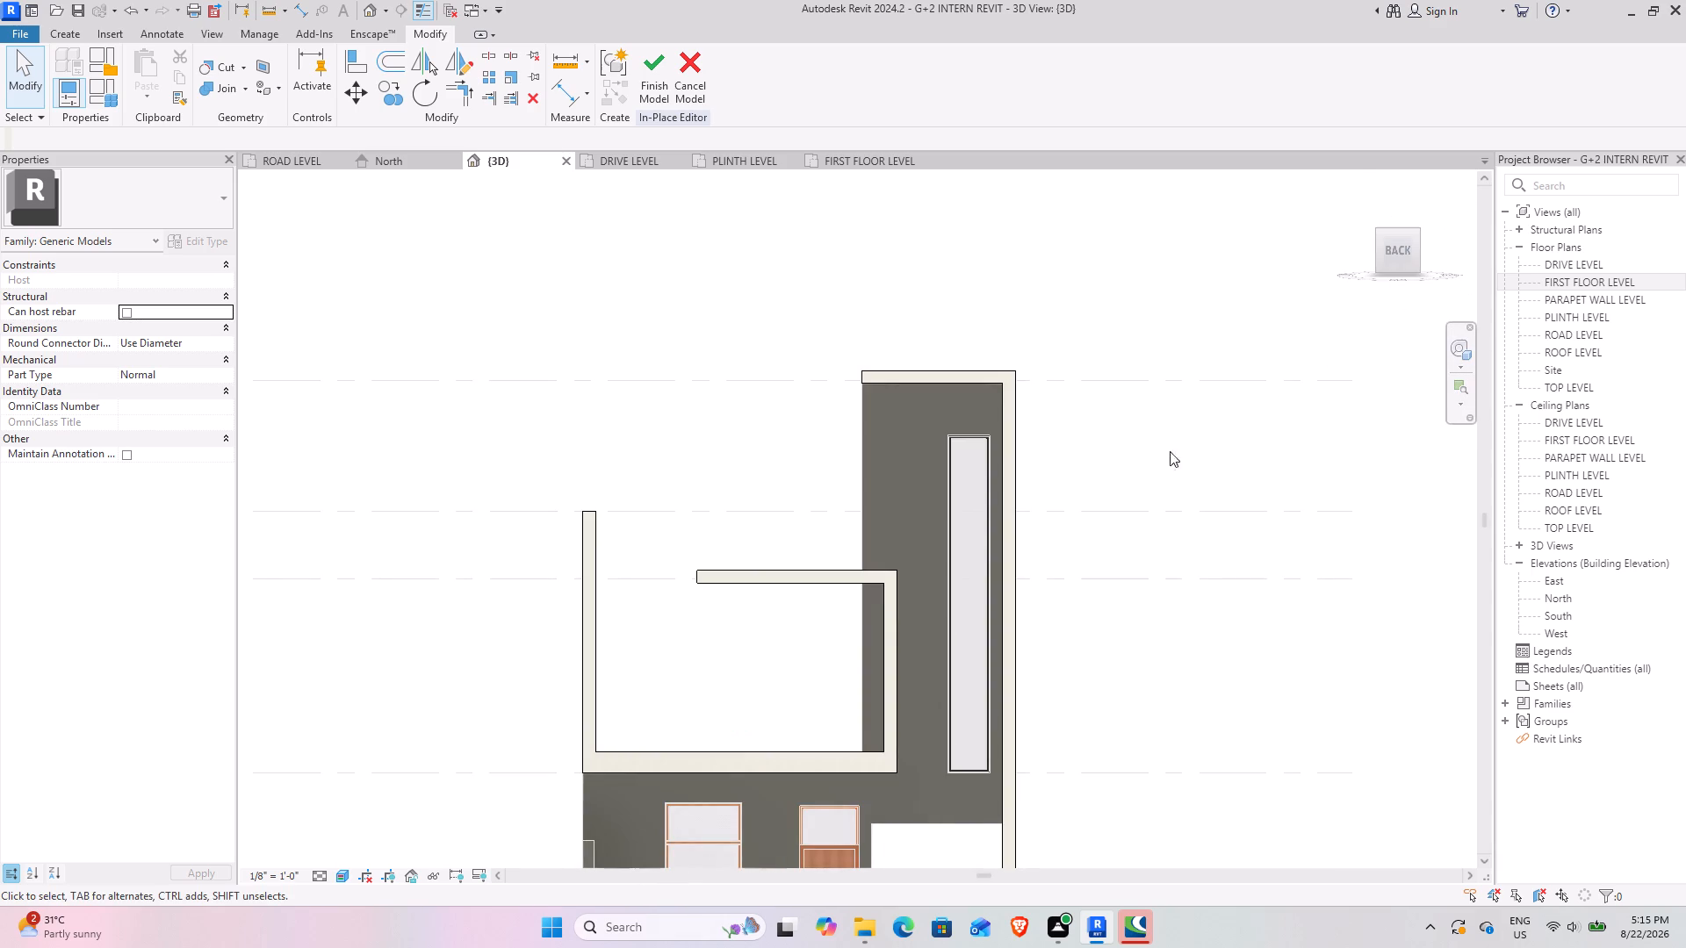
{"action": "middle_click_drag", "start_coordinate": [925, 585], "coordinate": [947, 423]}
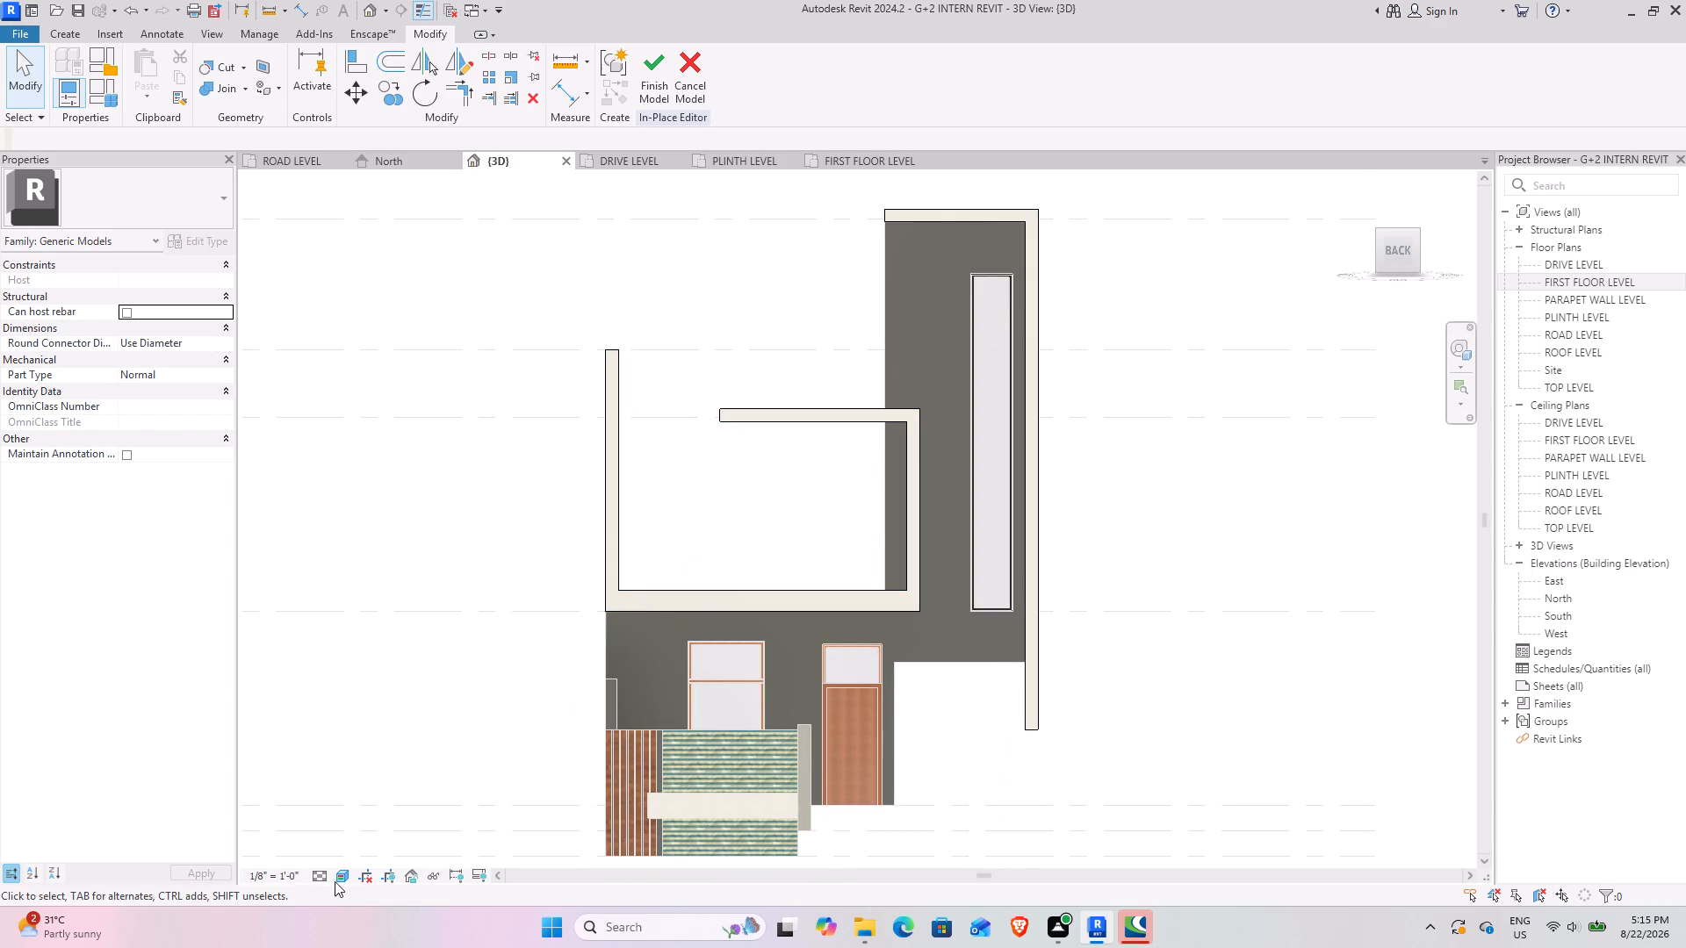
{"action": "left_click", "coordinate": [342, 881]}
{"action": "left_click", "coordinate": [396, 788]}
Start a new extrusion in the in-place model.
{"action": "scroll", "coordinate": [936, 239], "scroll_direction": "up", "scroll_amount": 3}
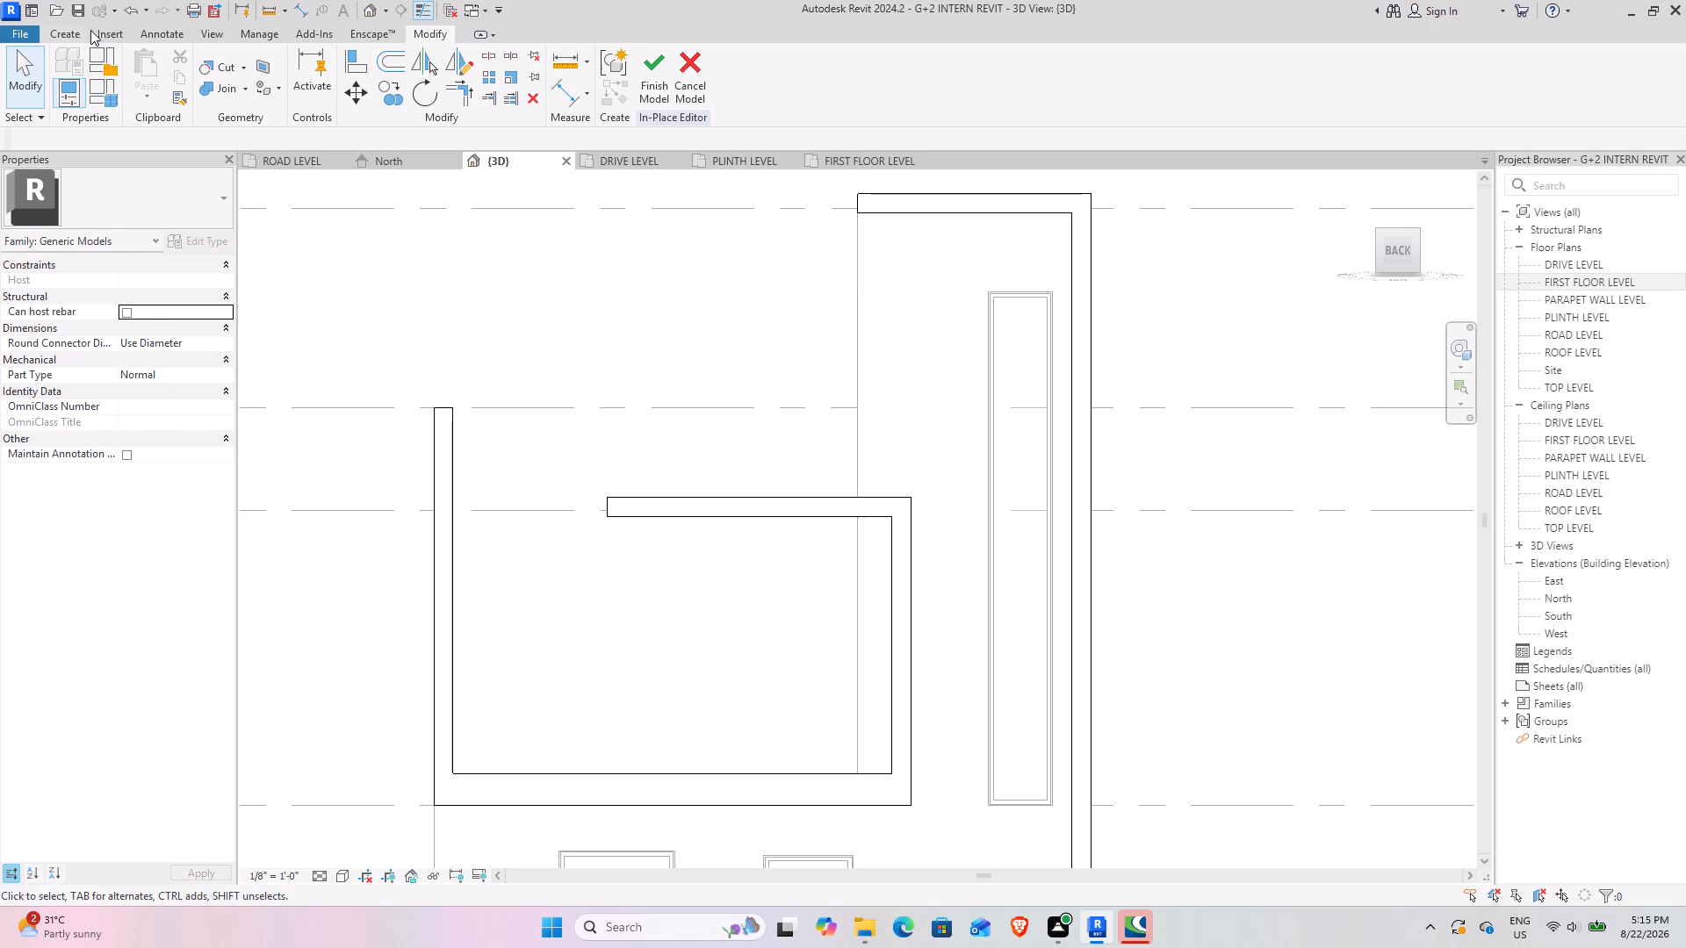
{"action": "left_click", "coordinate": [68, 25]}
{"action": "left_click", "coordinate": [69, 38]}
{"action": "left_click", "coordinate": [166, 81]}
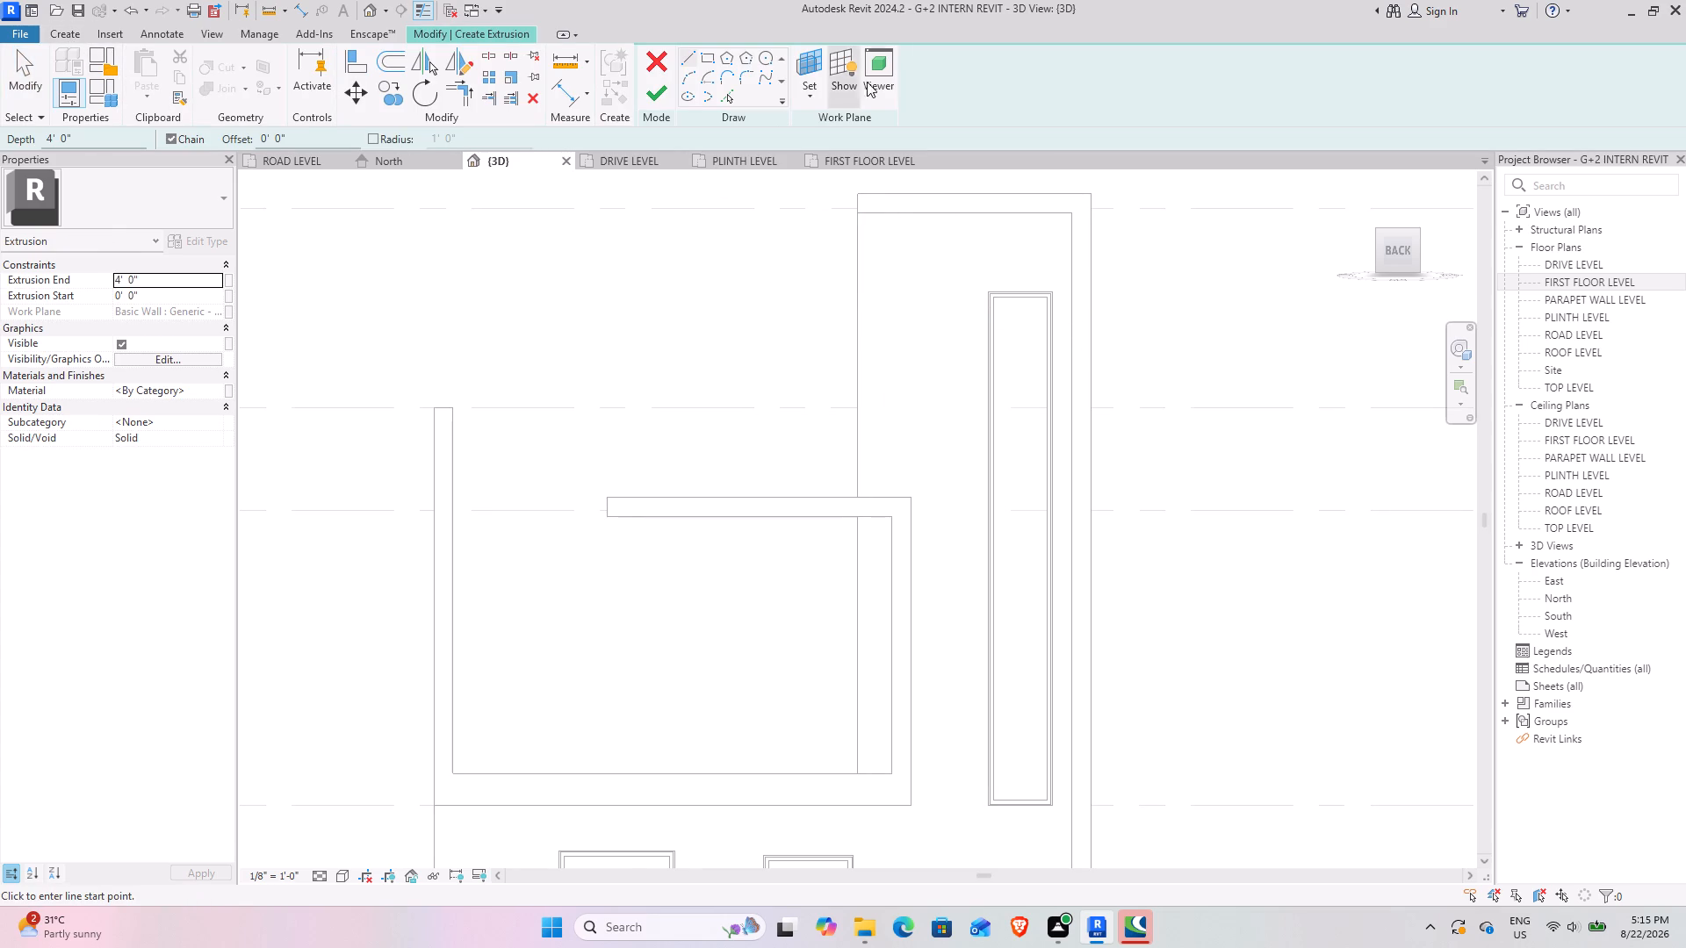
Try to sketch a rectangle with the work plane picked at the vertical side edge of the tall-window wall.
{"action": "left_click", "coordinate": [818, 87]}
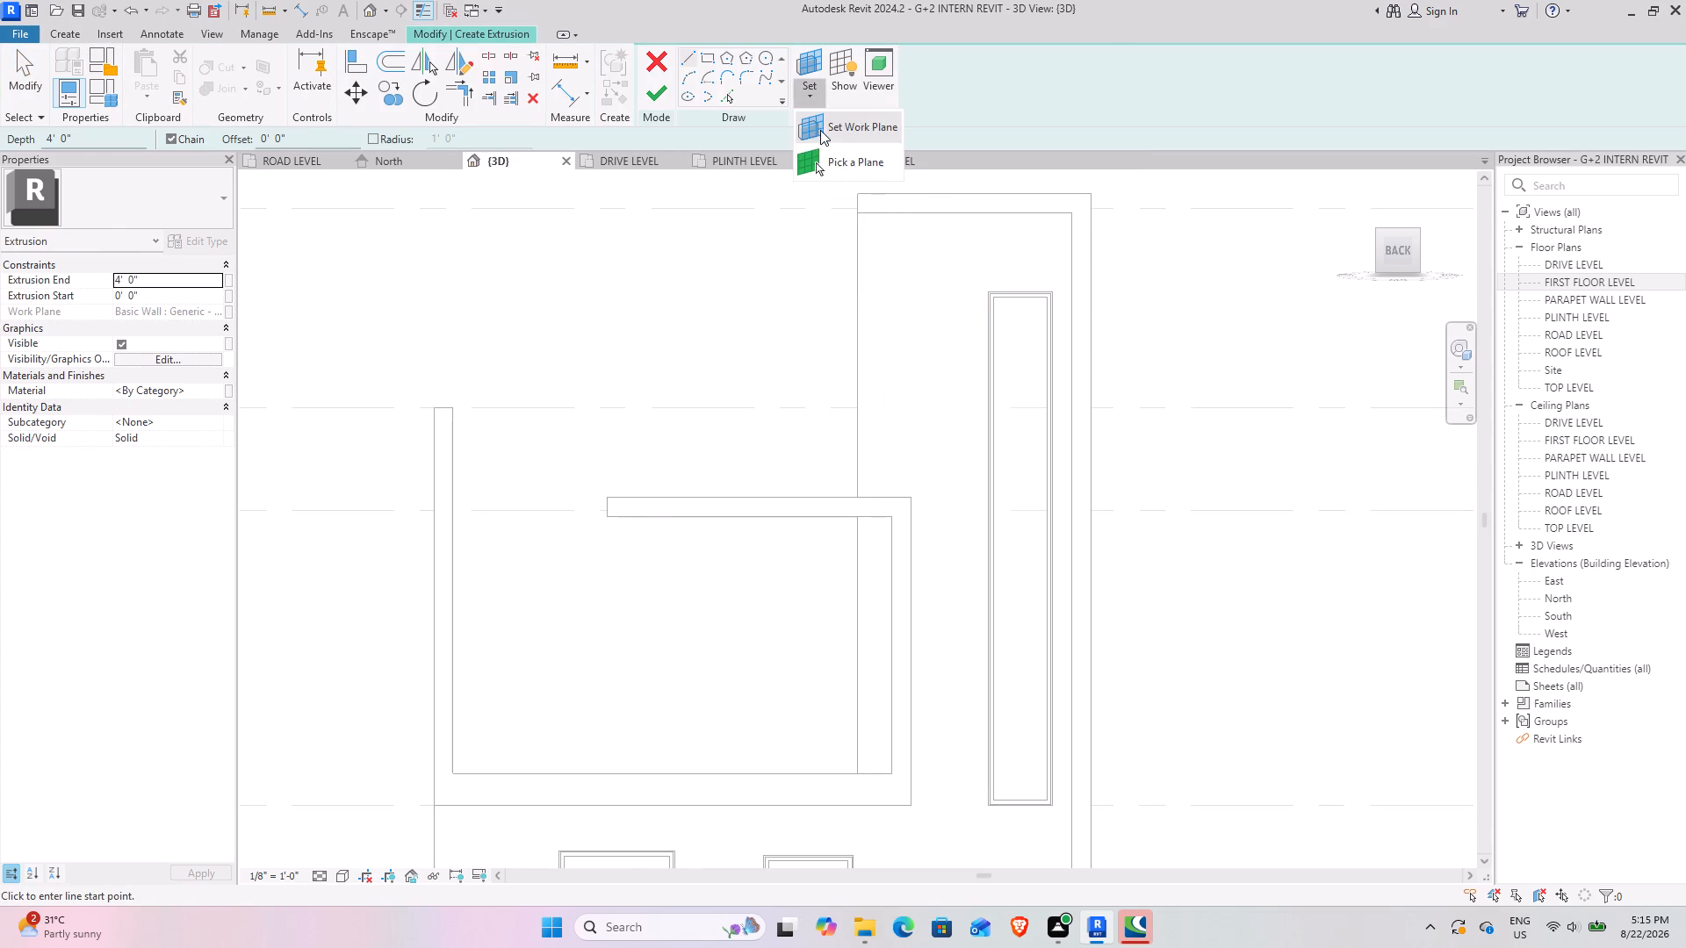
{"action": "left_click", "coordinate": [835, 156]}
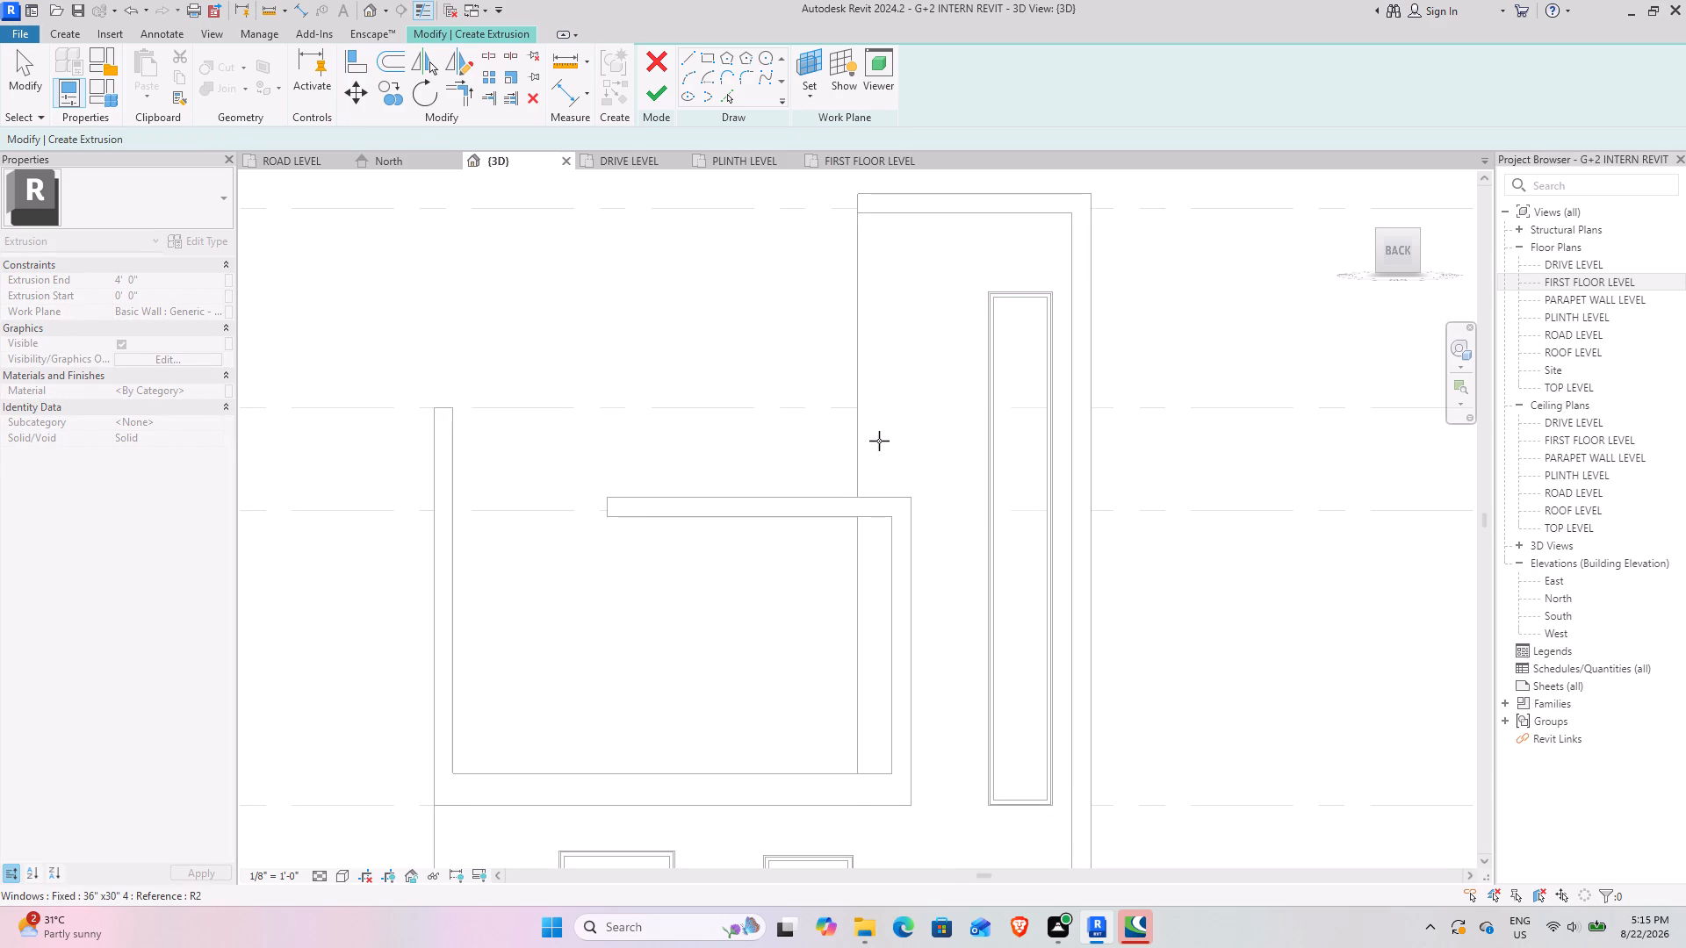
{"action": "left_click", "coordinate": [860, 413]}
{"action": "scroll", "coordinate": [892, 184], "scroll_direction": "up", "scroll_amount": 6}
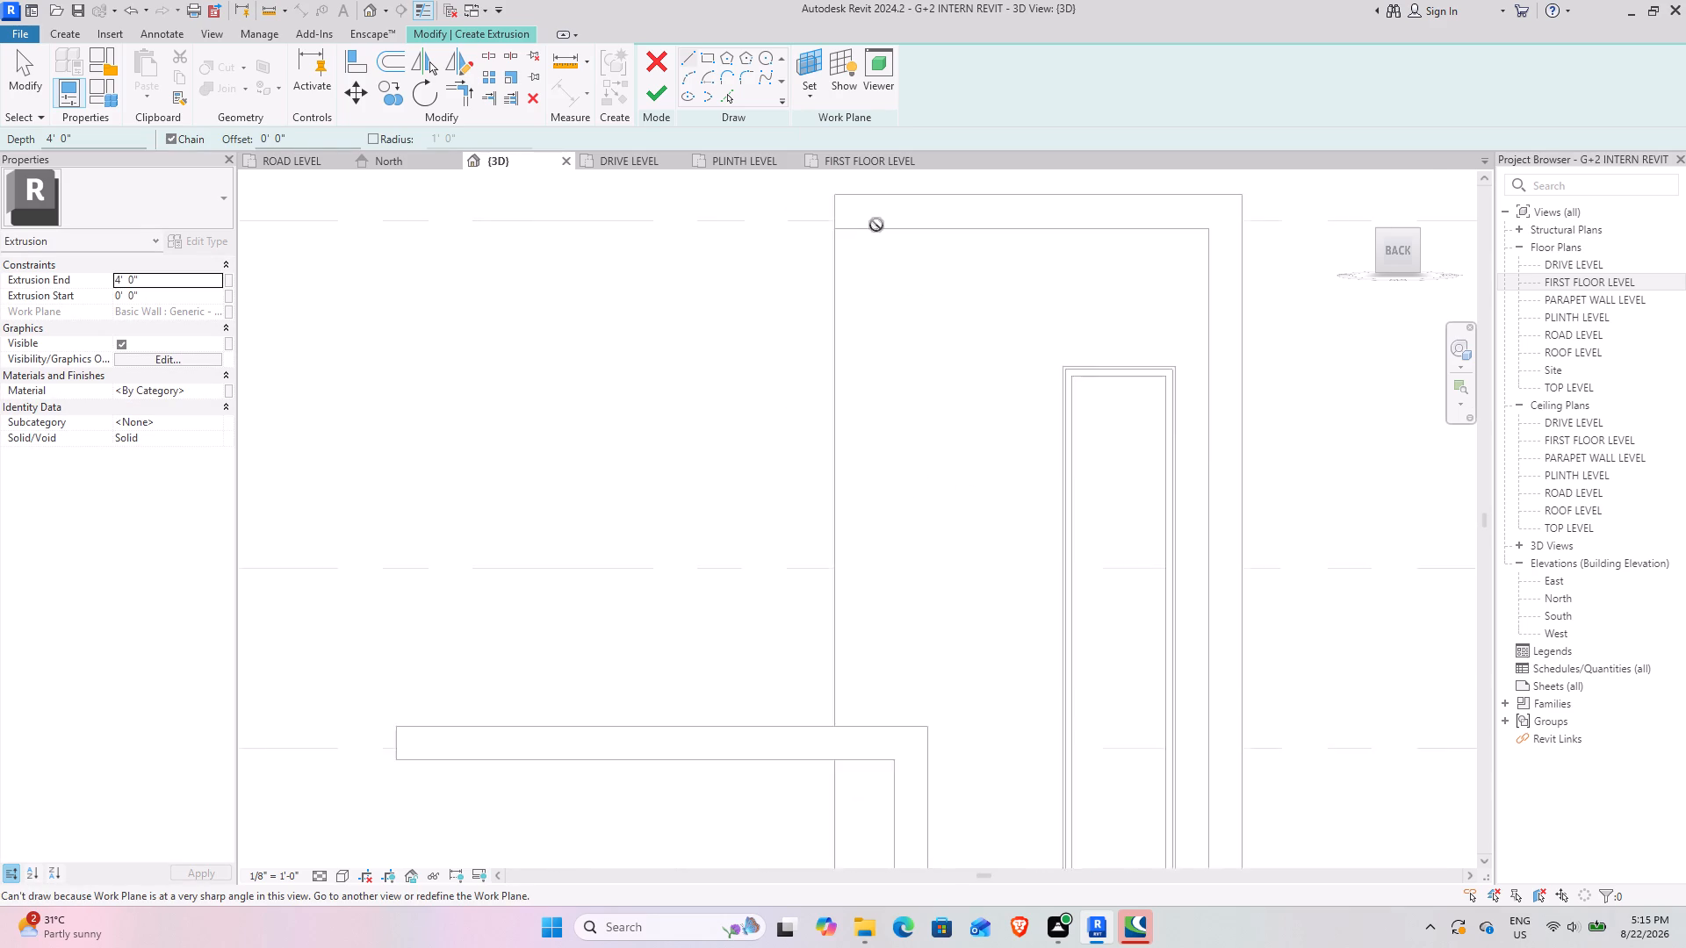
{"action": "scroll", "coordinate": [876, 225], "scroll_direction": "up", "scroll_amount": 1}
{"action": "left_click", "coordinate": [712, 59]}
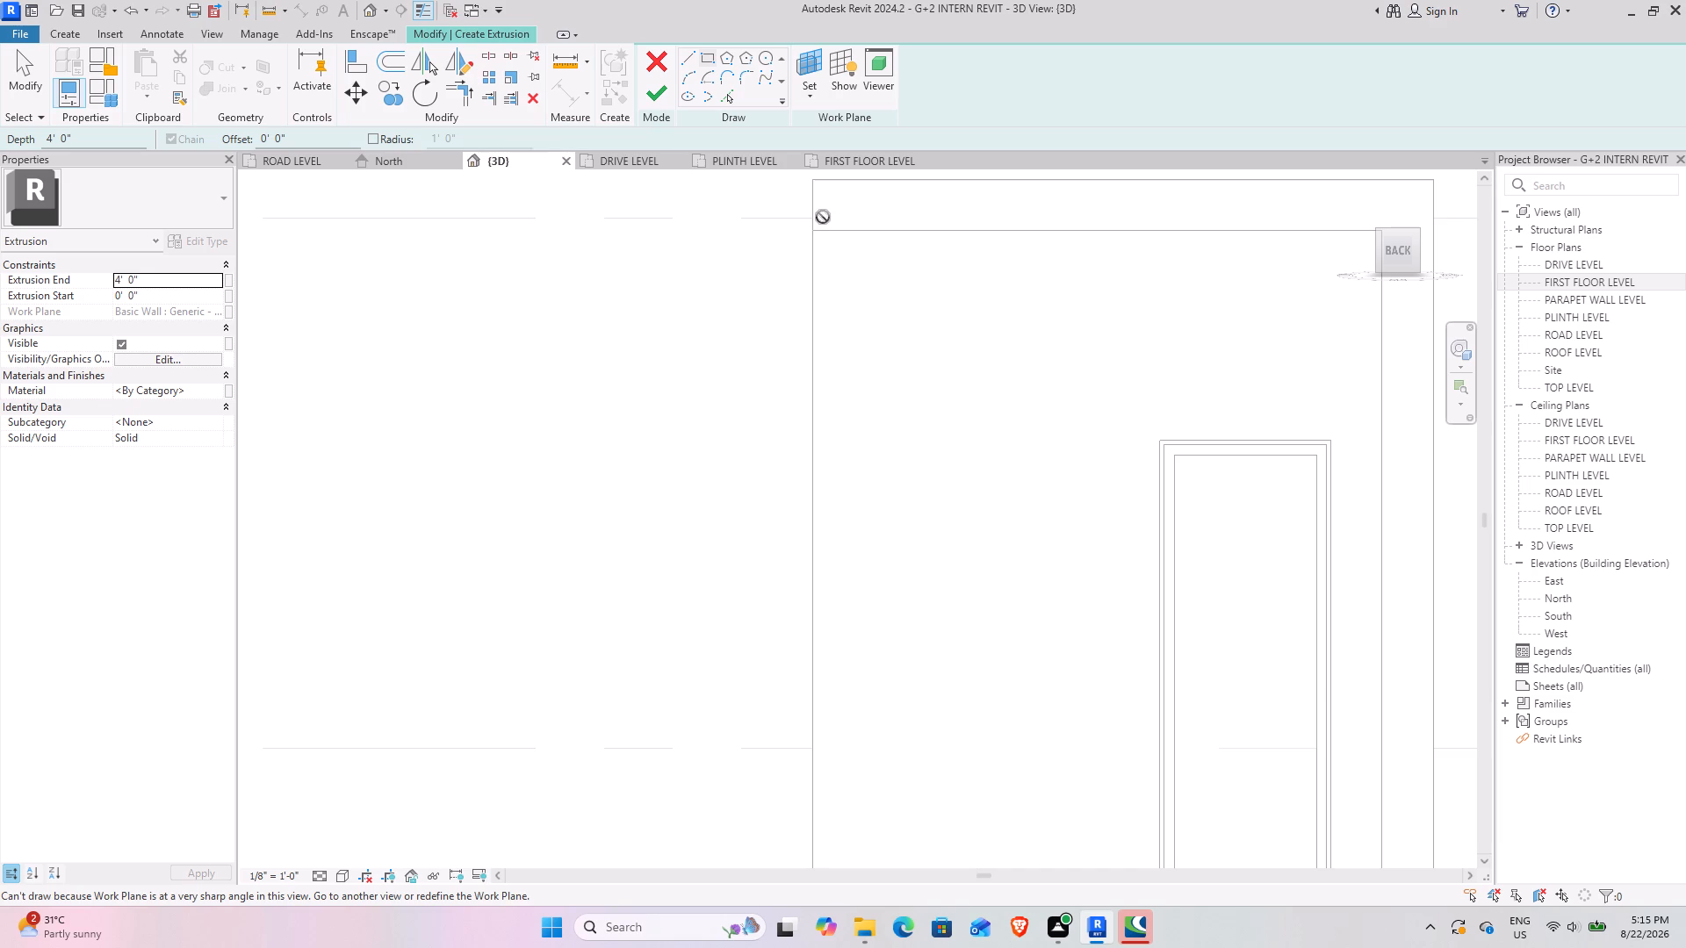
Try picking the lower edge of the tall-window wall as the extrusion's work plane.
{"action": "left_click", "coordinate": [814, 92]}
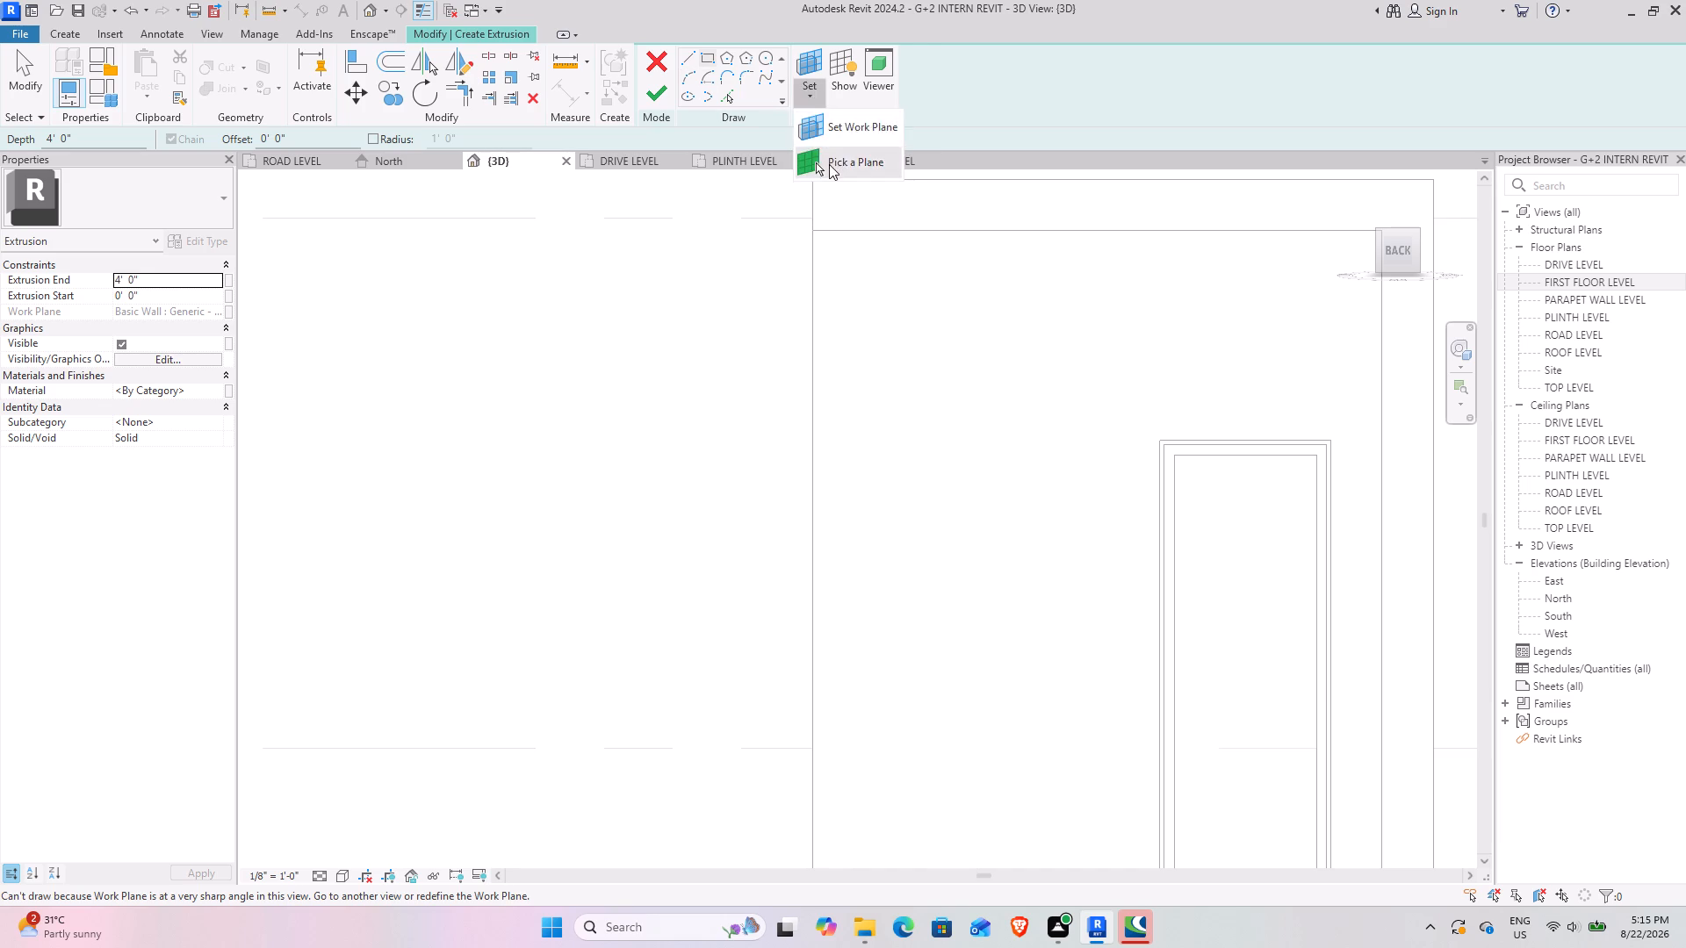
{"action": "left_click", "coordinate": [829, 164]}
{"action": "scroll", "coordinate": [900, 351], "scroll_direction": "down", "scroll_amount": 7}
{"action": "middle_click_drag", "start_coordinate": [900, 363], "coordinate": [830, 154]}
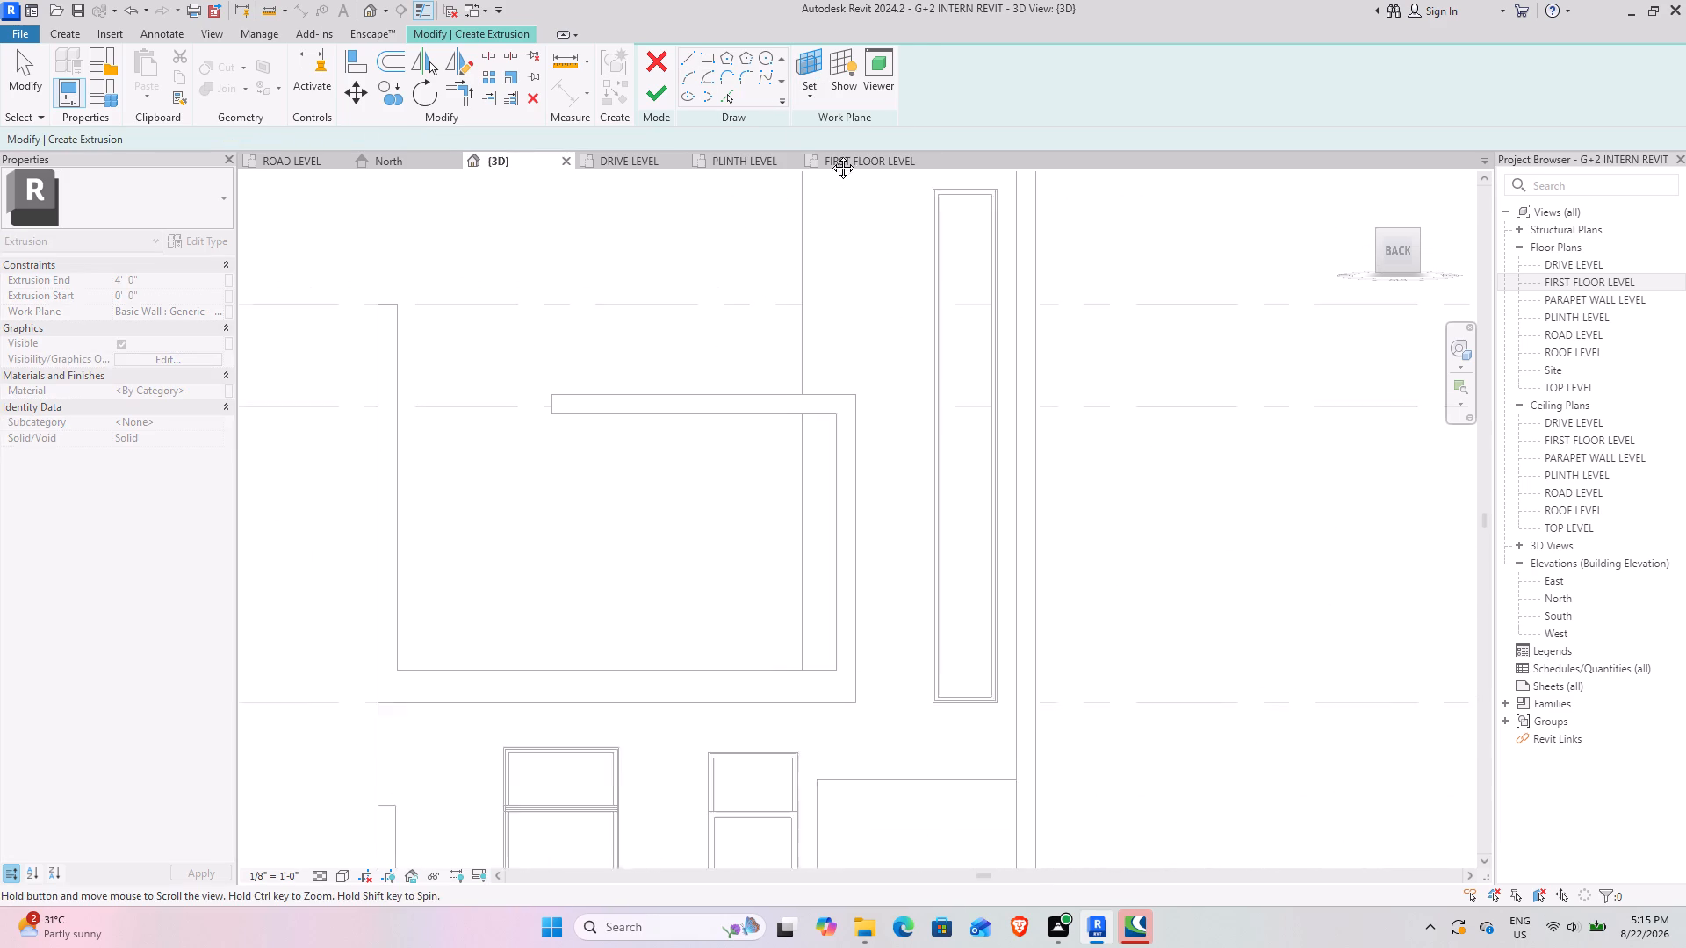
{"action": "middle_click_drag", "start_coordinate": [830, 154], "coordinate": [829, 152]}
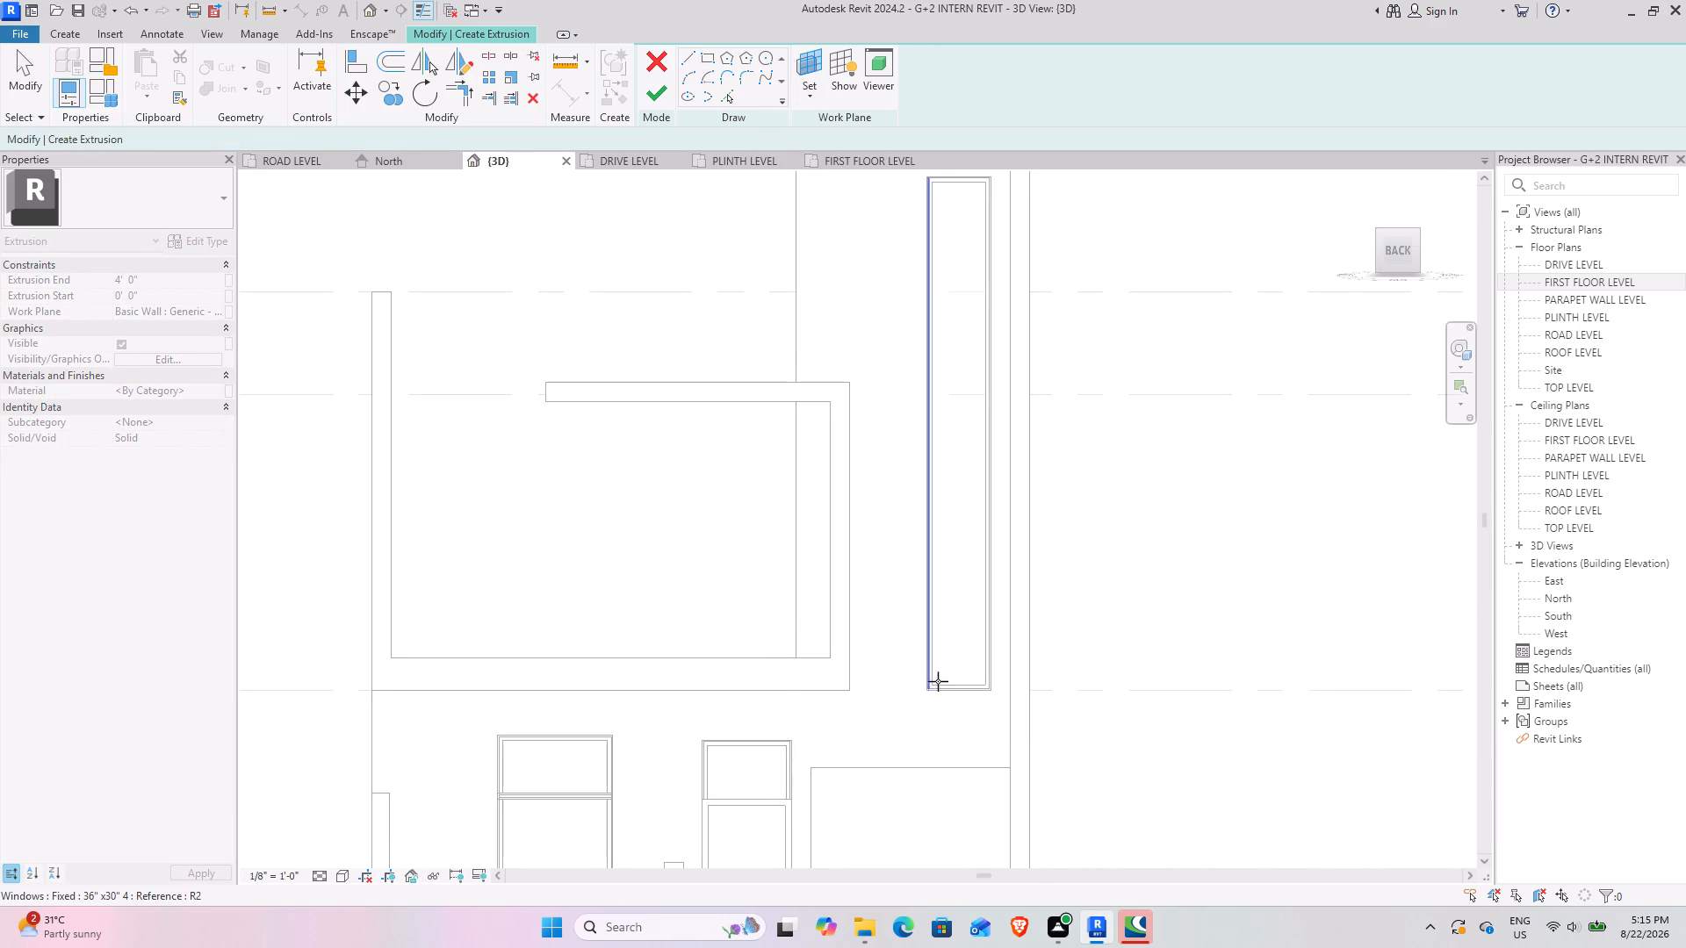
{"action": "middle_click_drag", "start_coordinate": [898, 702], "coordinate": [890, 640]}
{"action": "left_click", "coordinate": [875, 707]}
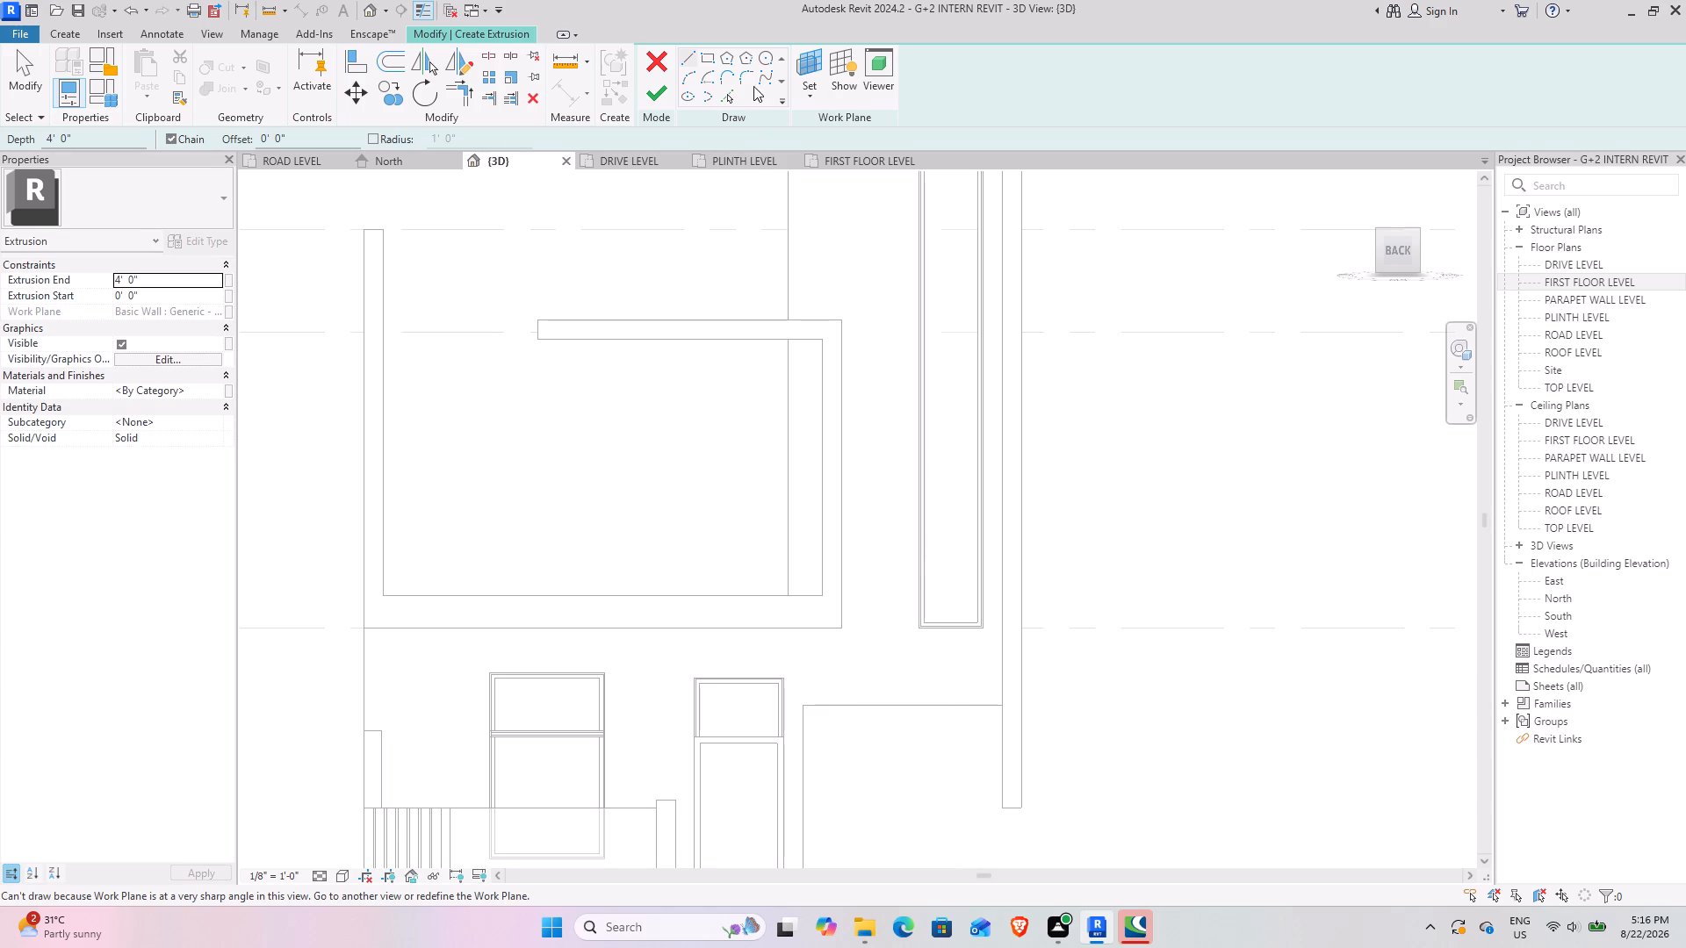
Check where the active work plane lies using the work plane viewer and the work plane display.
{"action": "left_click", "coordinate": [905, 75]}
{"action": "left_click", "coordinate": [880, 75]}
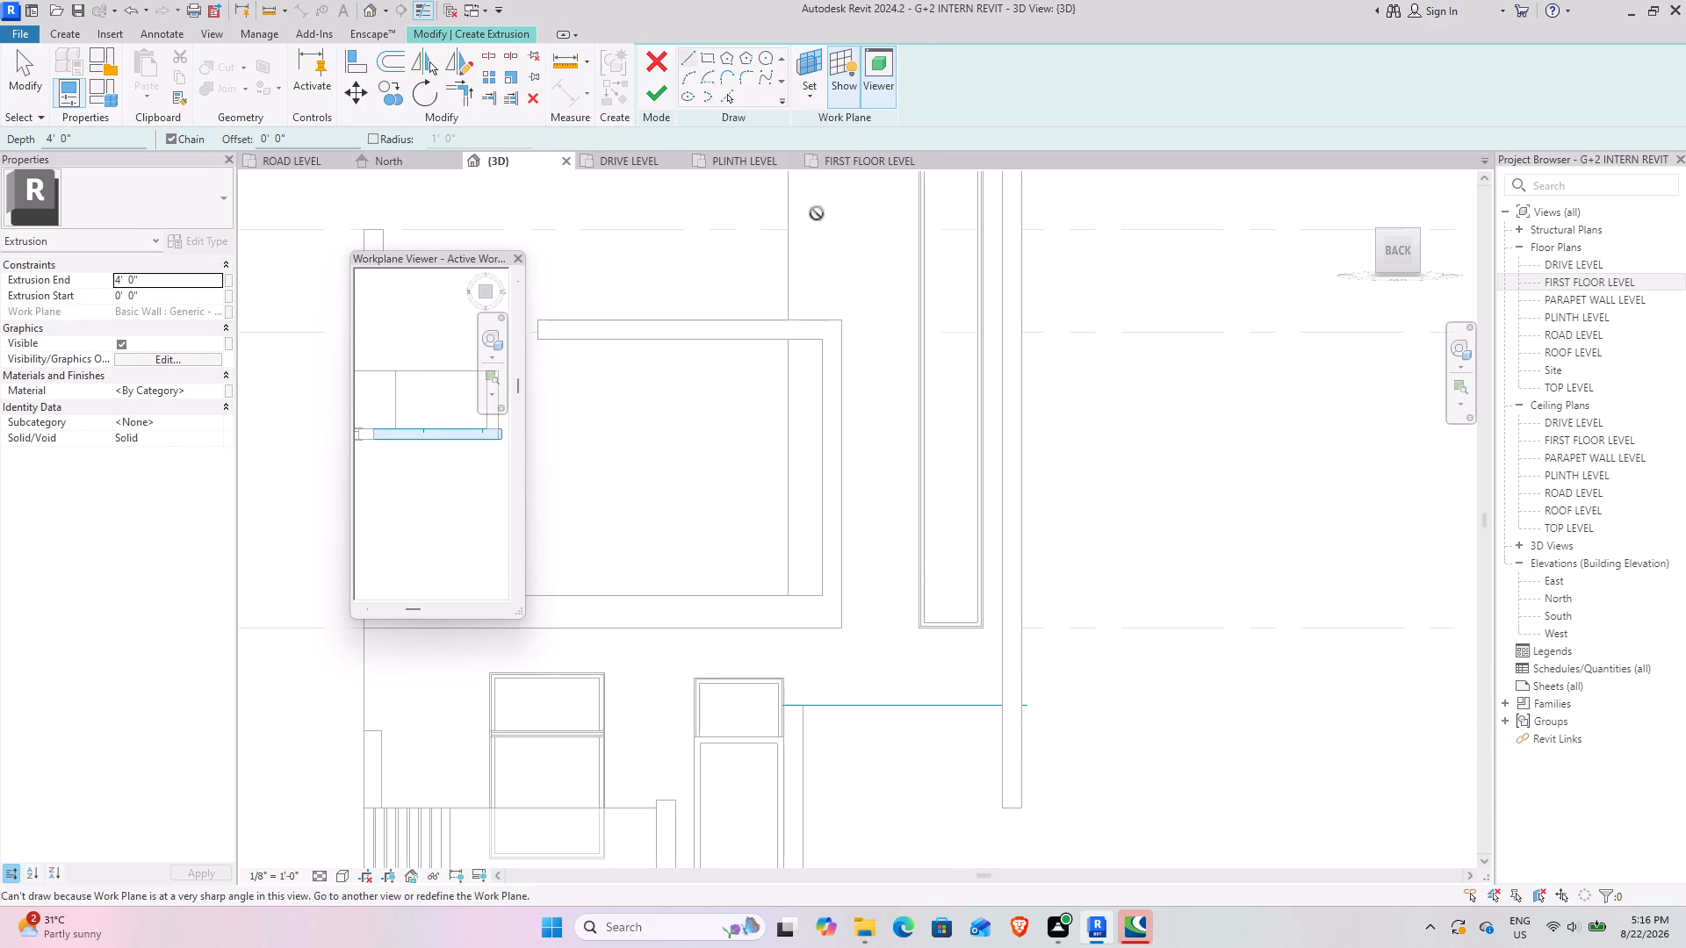
{"action": "scroll", "coordinate": [434, 453], "scroll_direction": "down", "scroll_amount": 12}
{"action": "middle_click_drag", "start_coordinate": [441, 449], "coordinate": [552, 486]}
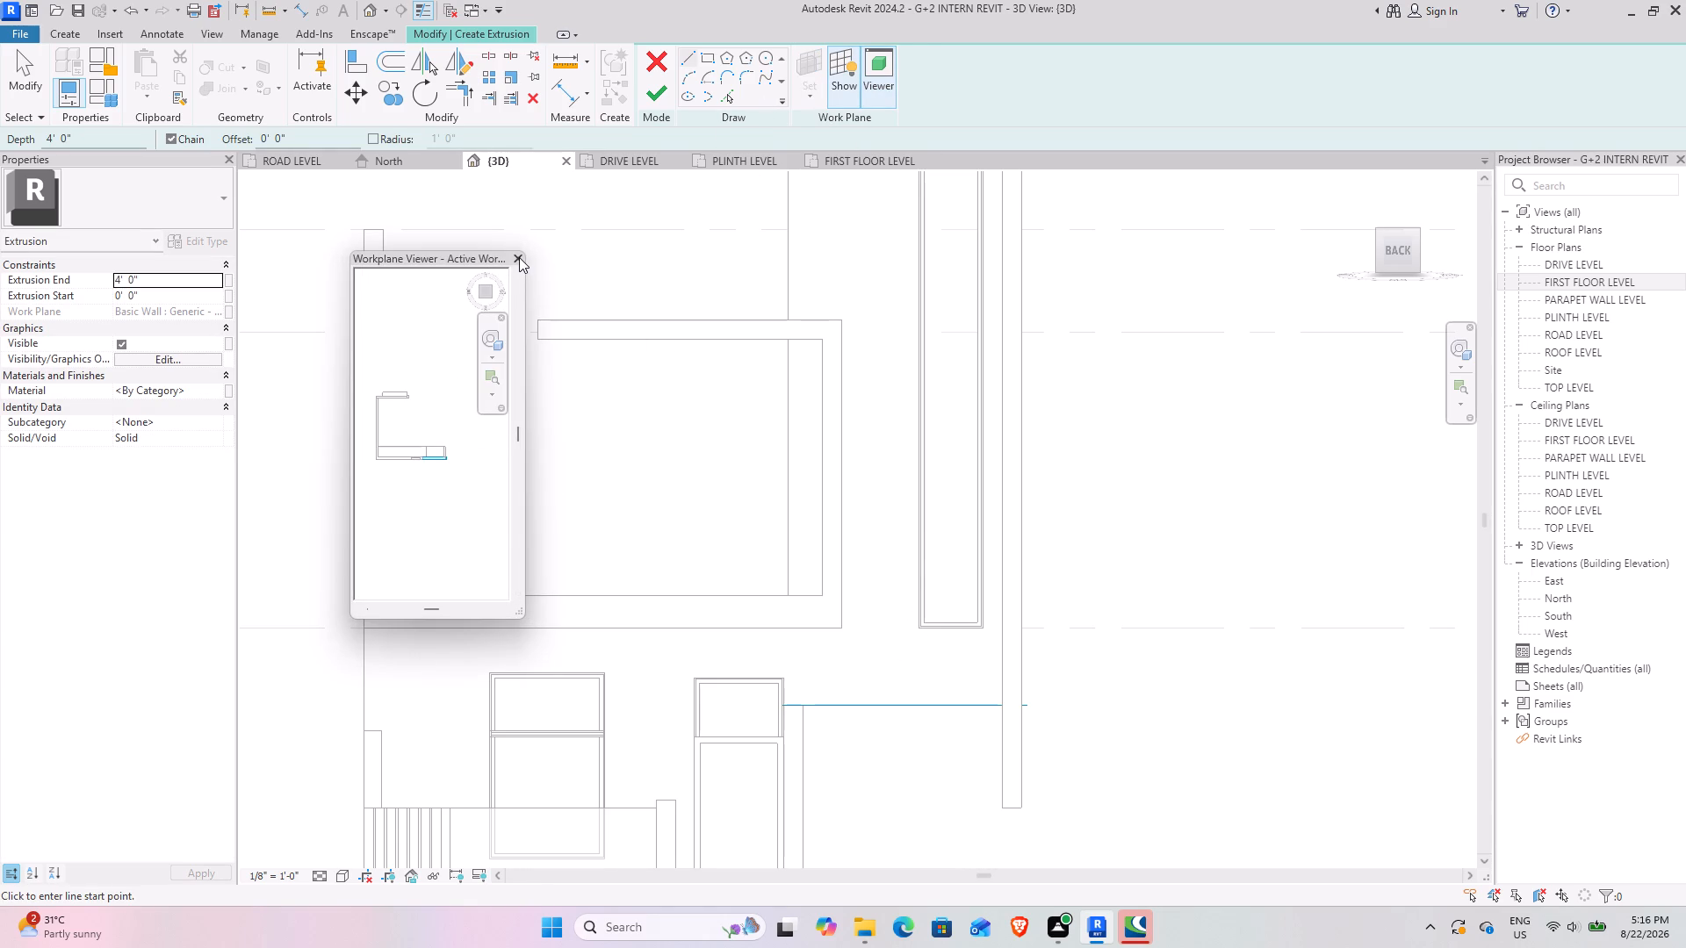
{"action": "left_click", "coordinate": [519, 257]}
{"action": "left_click", "coordinate": [834, 83]}
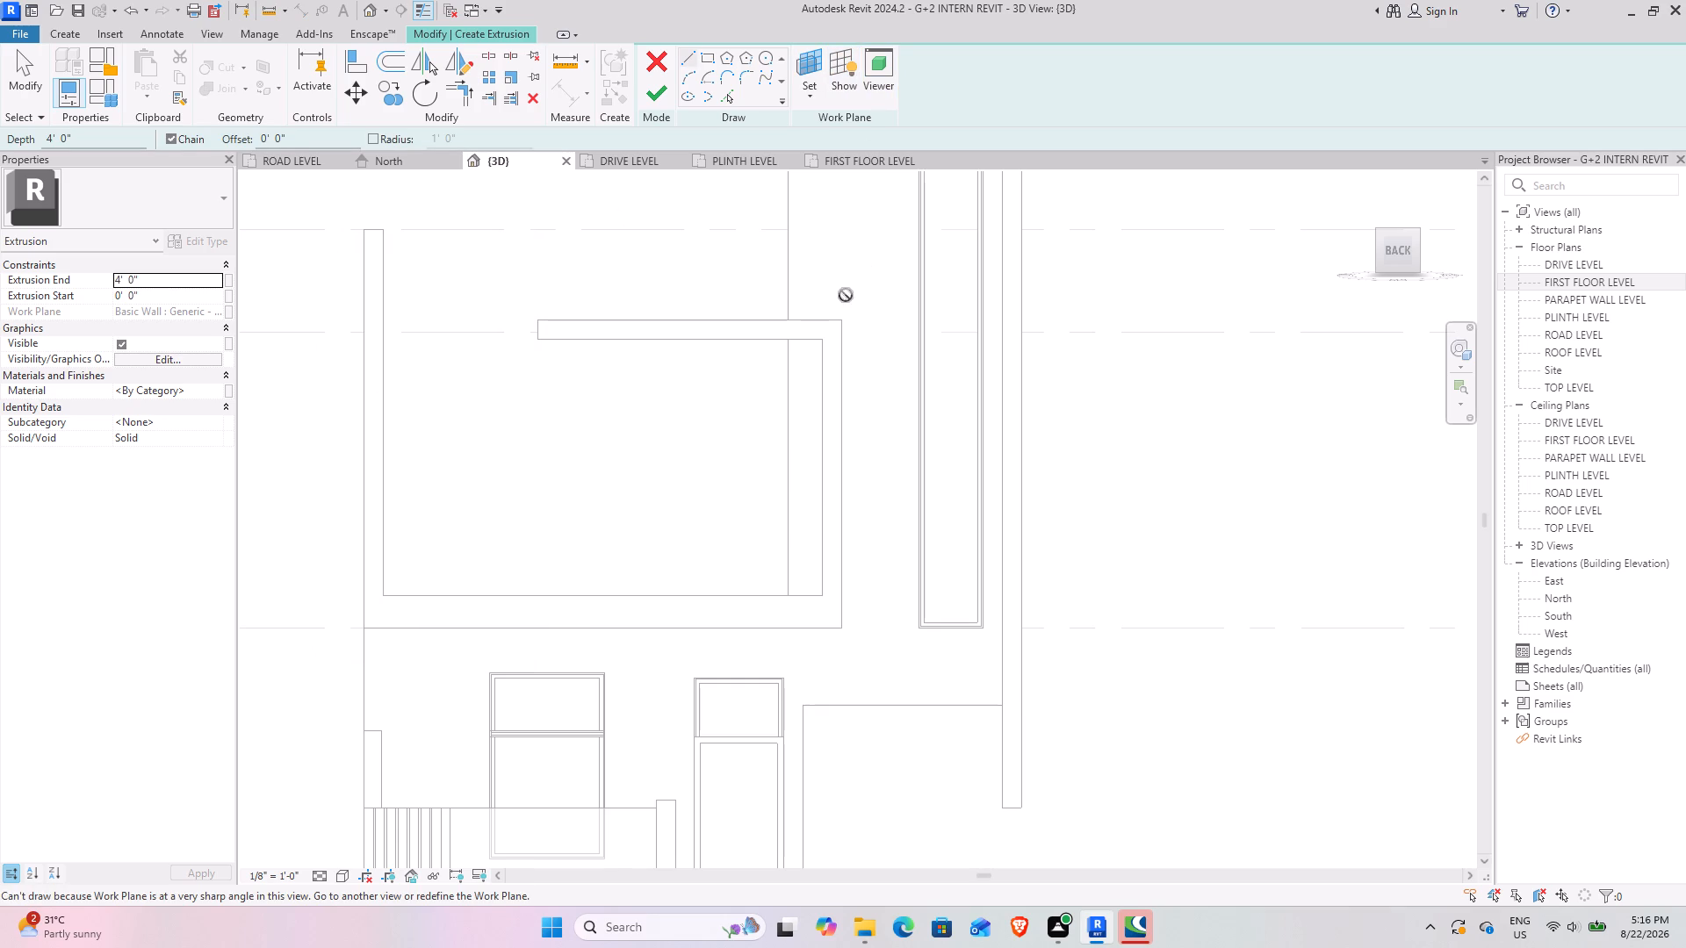
{"action": "left_click", "coordinate": [837, 76]}
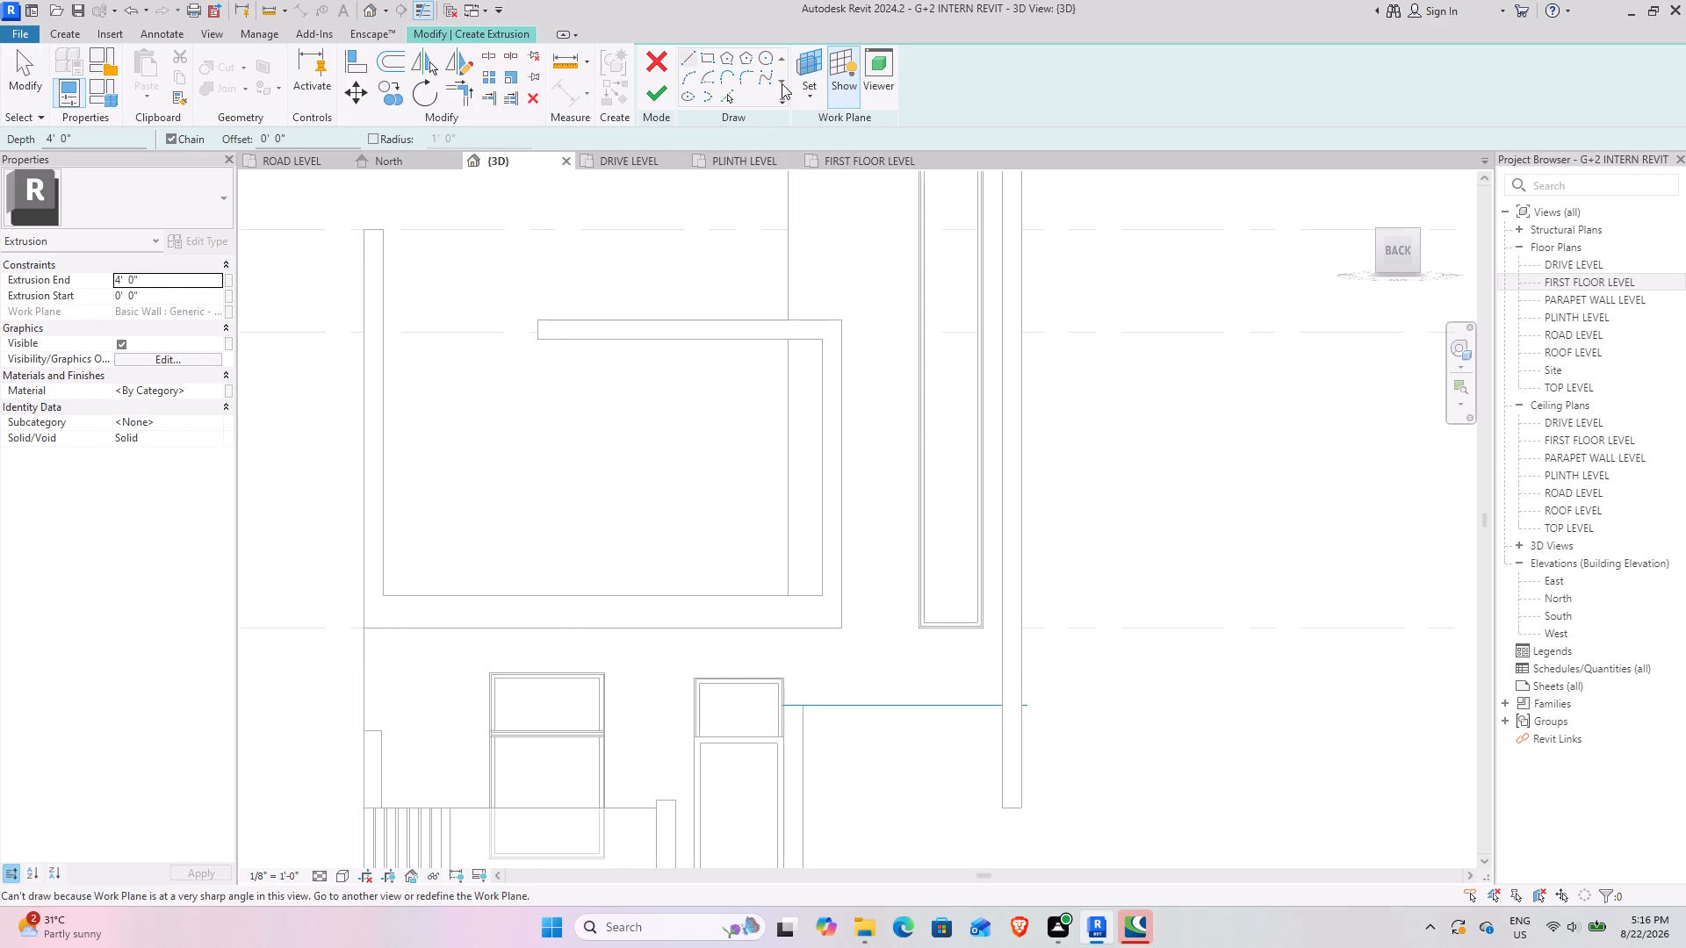
Set the extrusion's work plane to the rear face of the tall-window wall and hide the plane's display.
{"action": "left_click", "coordinate": [813, 88]}
{"action": "left_click", "coordinate": [836, 156]}
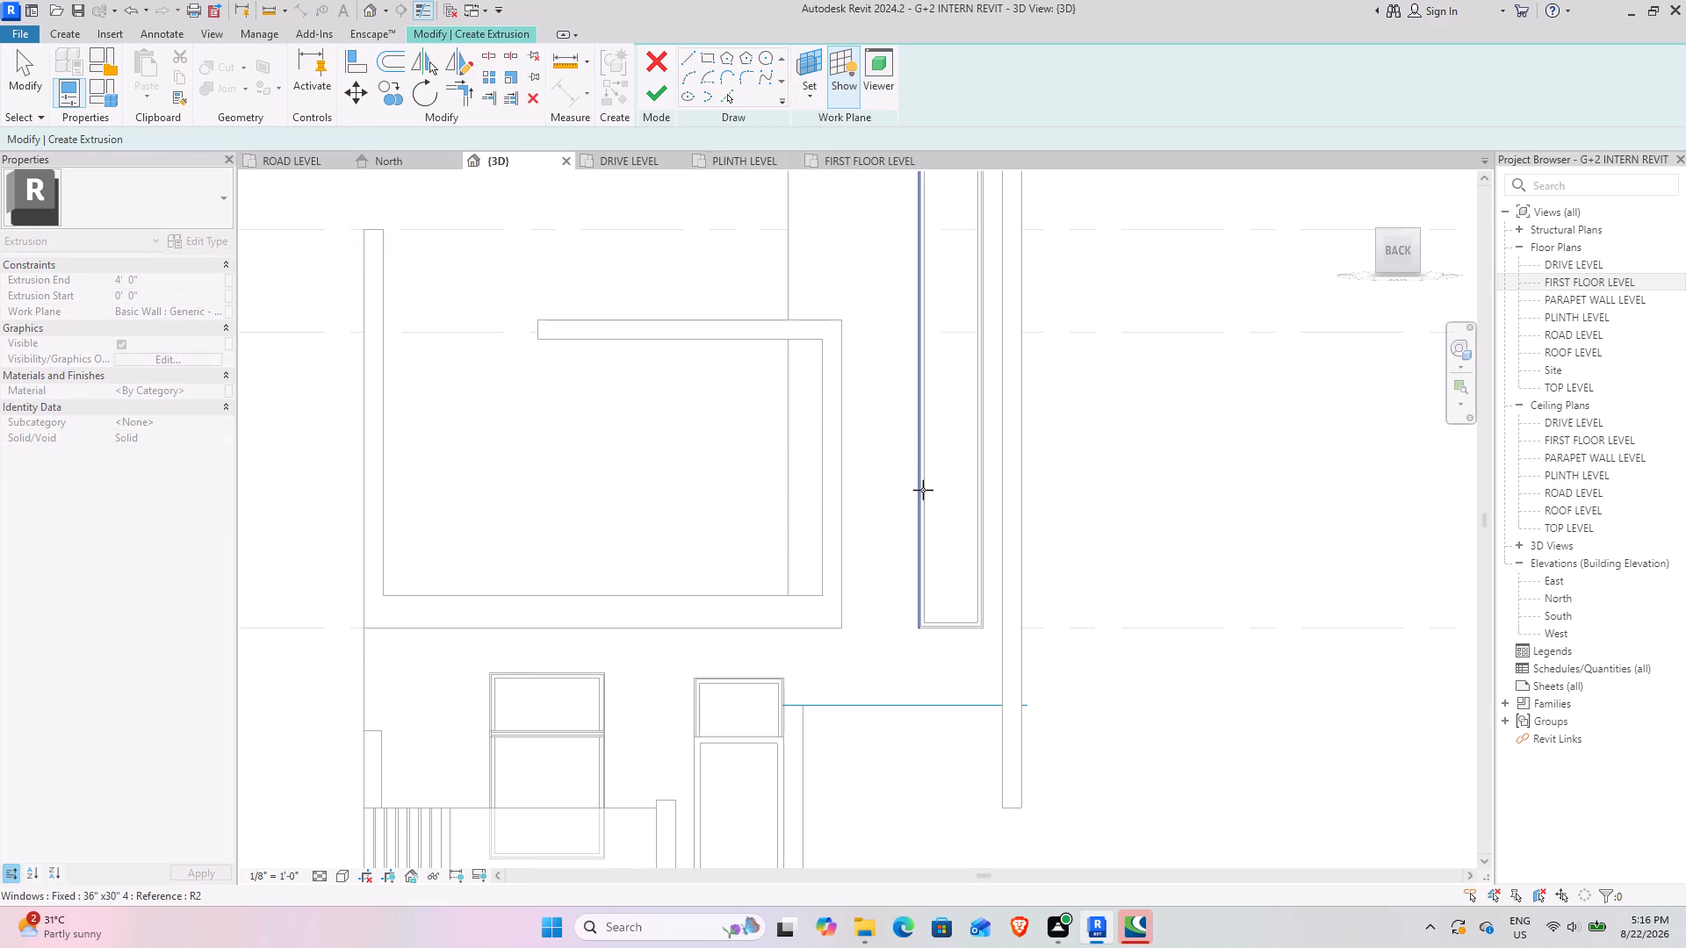
{"action": "left_click", "coordinate": [957, 704]}
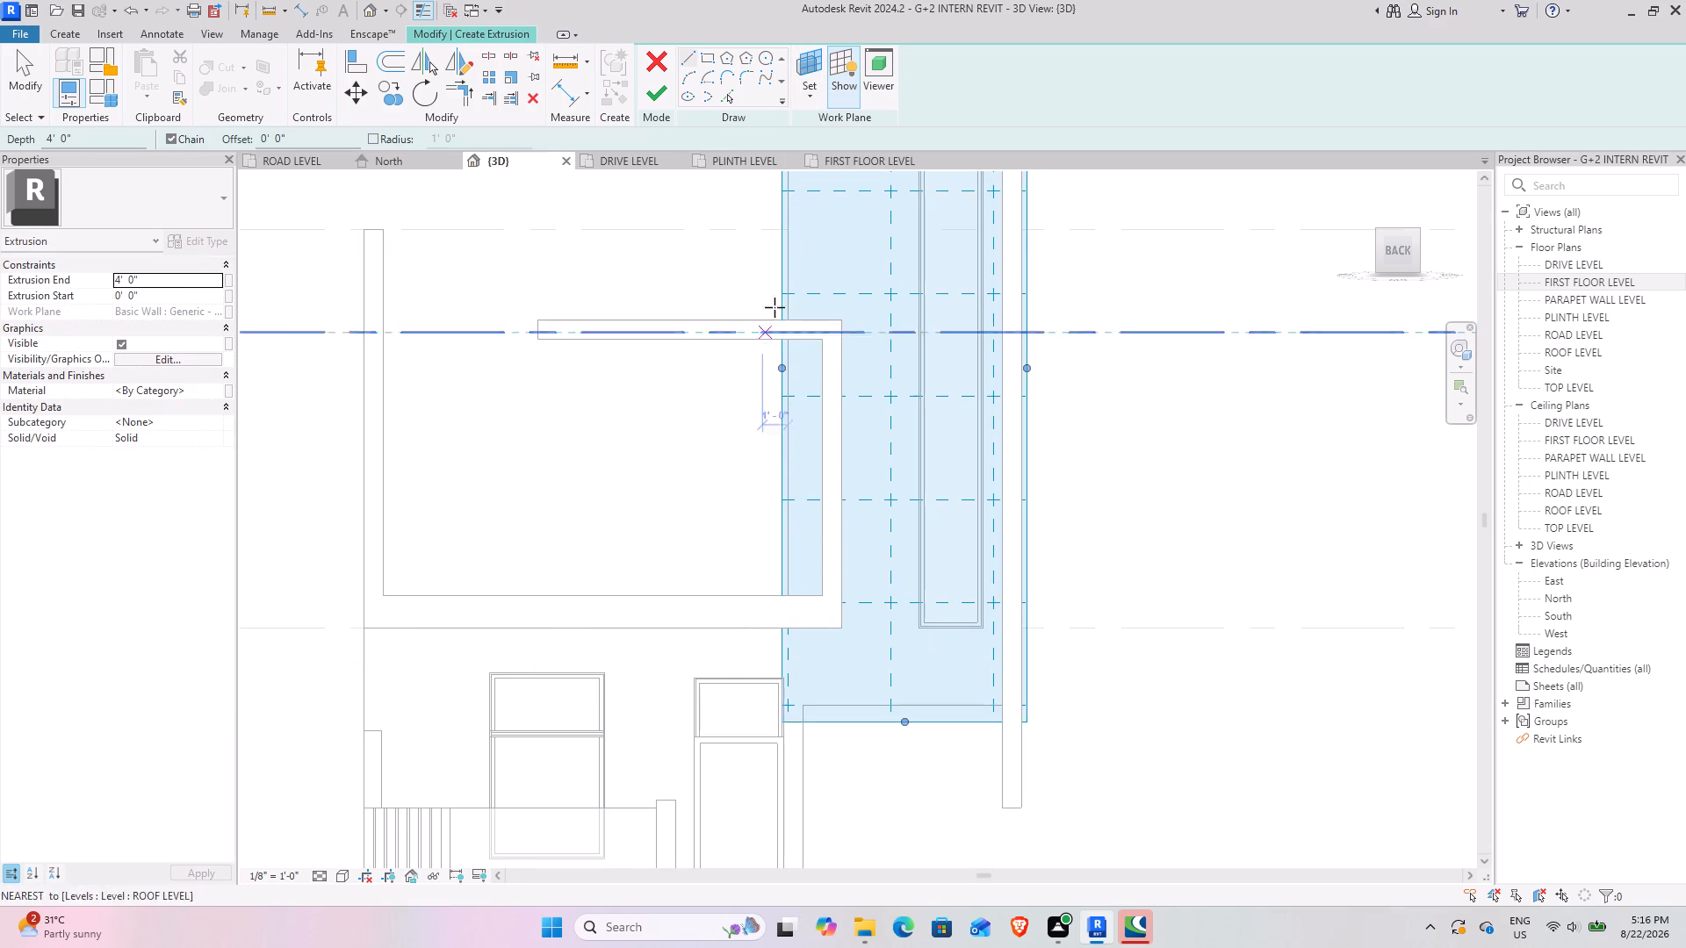
{"action": "left_click", "coordinate": [859, 83]}
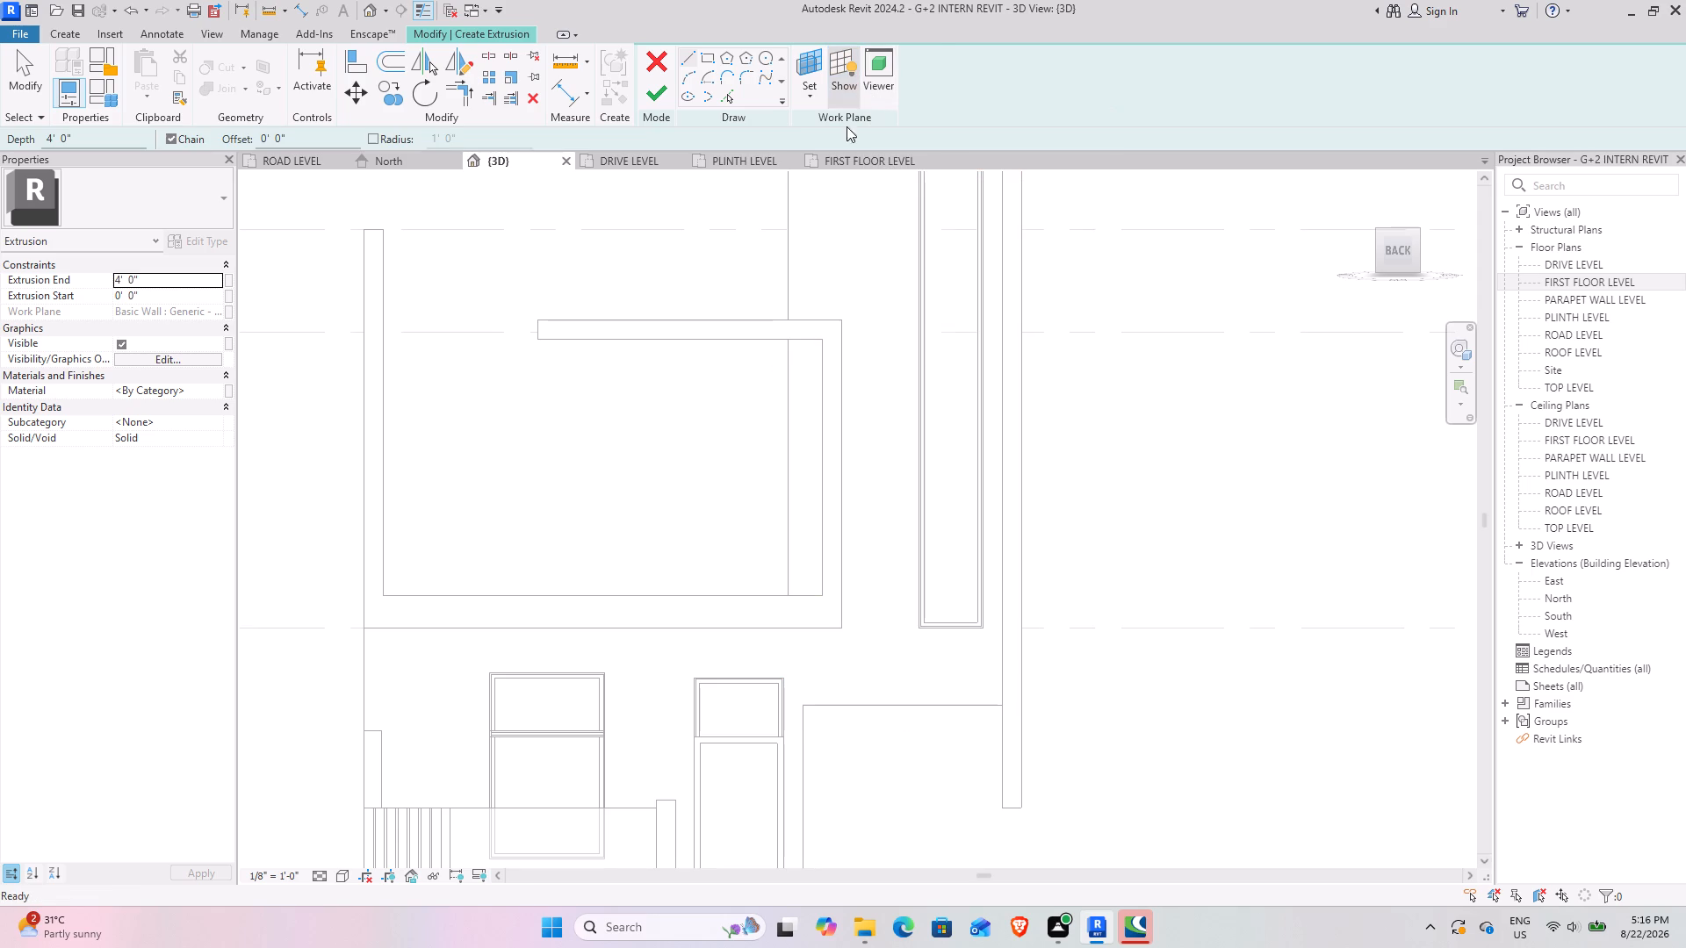
Dimension the vertical distance from the underside of the top band to the lower edge of the tall-window wall.
{"action": "middle_click_drag", "start_coordinate": [852, 358], "coordinate": [890, 707]}
{"action": "scroll", "coordinate": [826, 386], "scroll_direction": "up", "scroll_amount": 6}
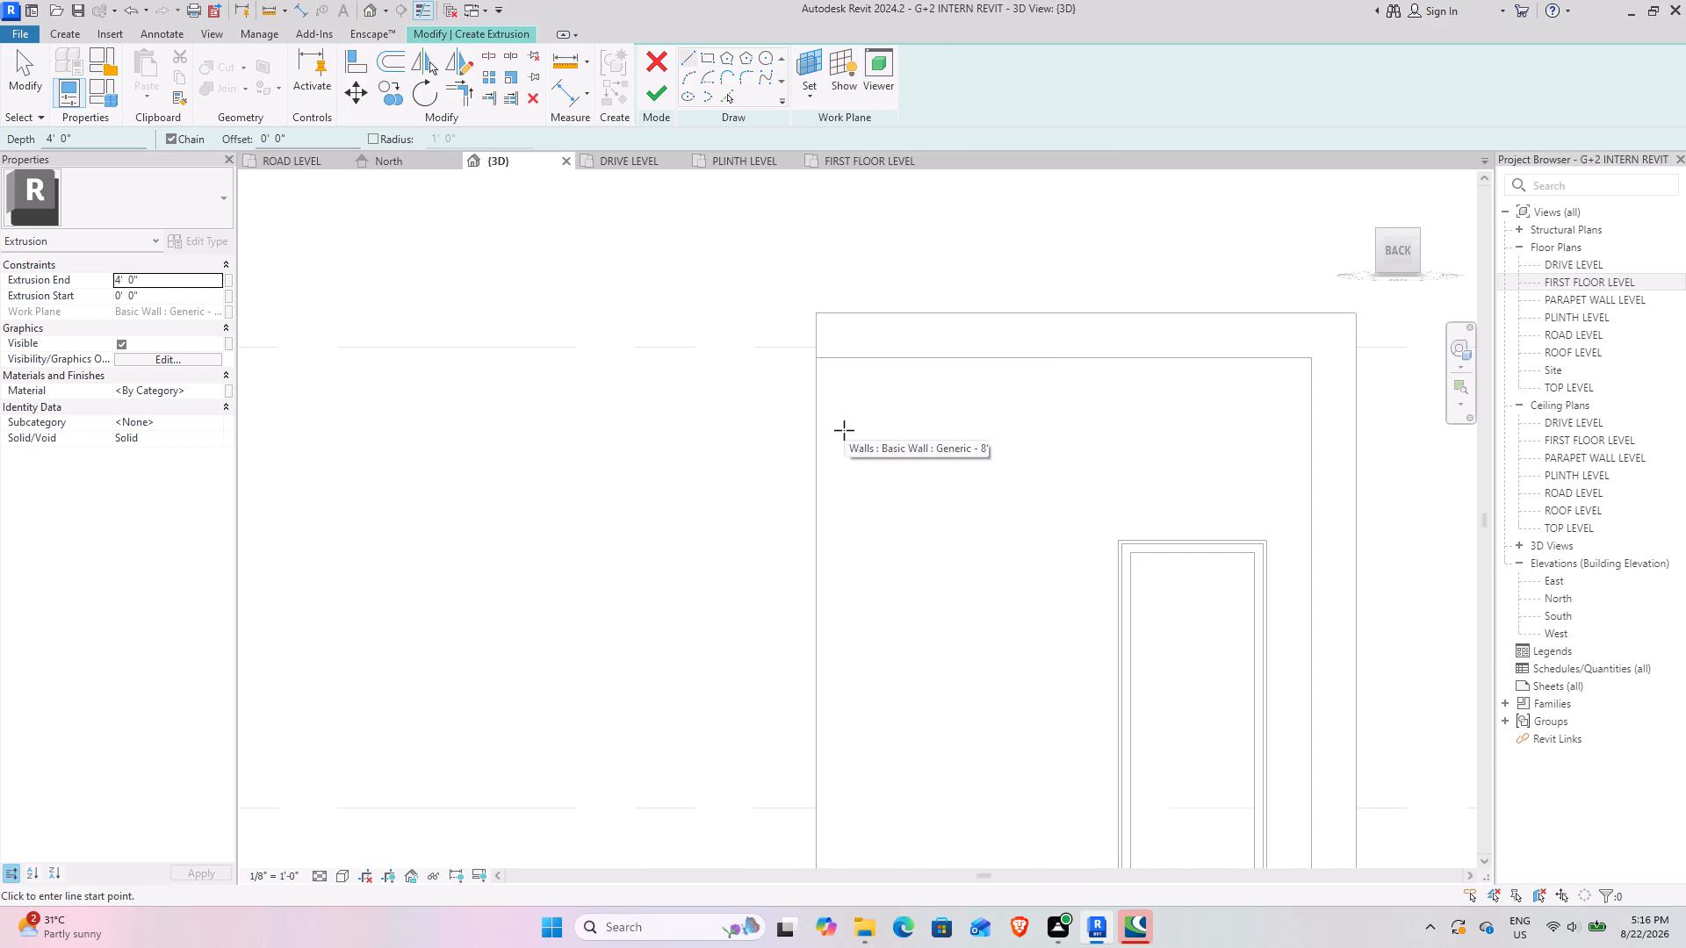
{"action": "scroll", "coordinate": [844, 430], "scroll_direction": "down", "scroll_amount": 4}
{"action": "middle_click_drag", "start_coordinate": [845, 436], "coordinate": [838, 268]}
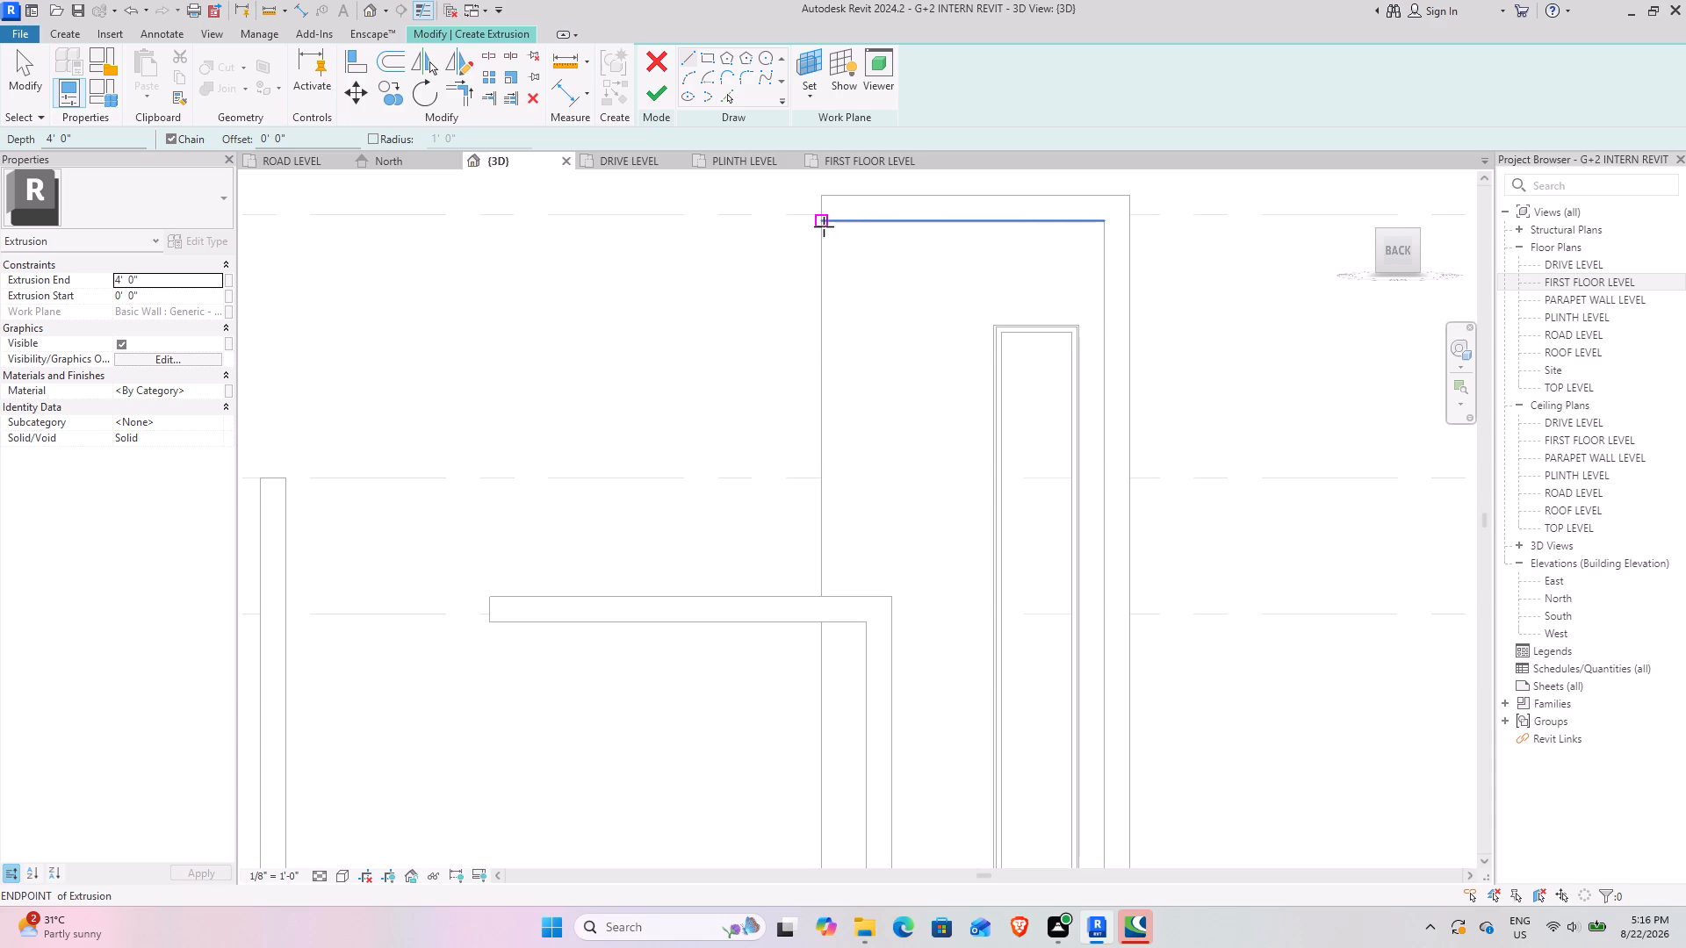
{"action": "key", "text": "Escape"}
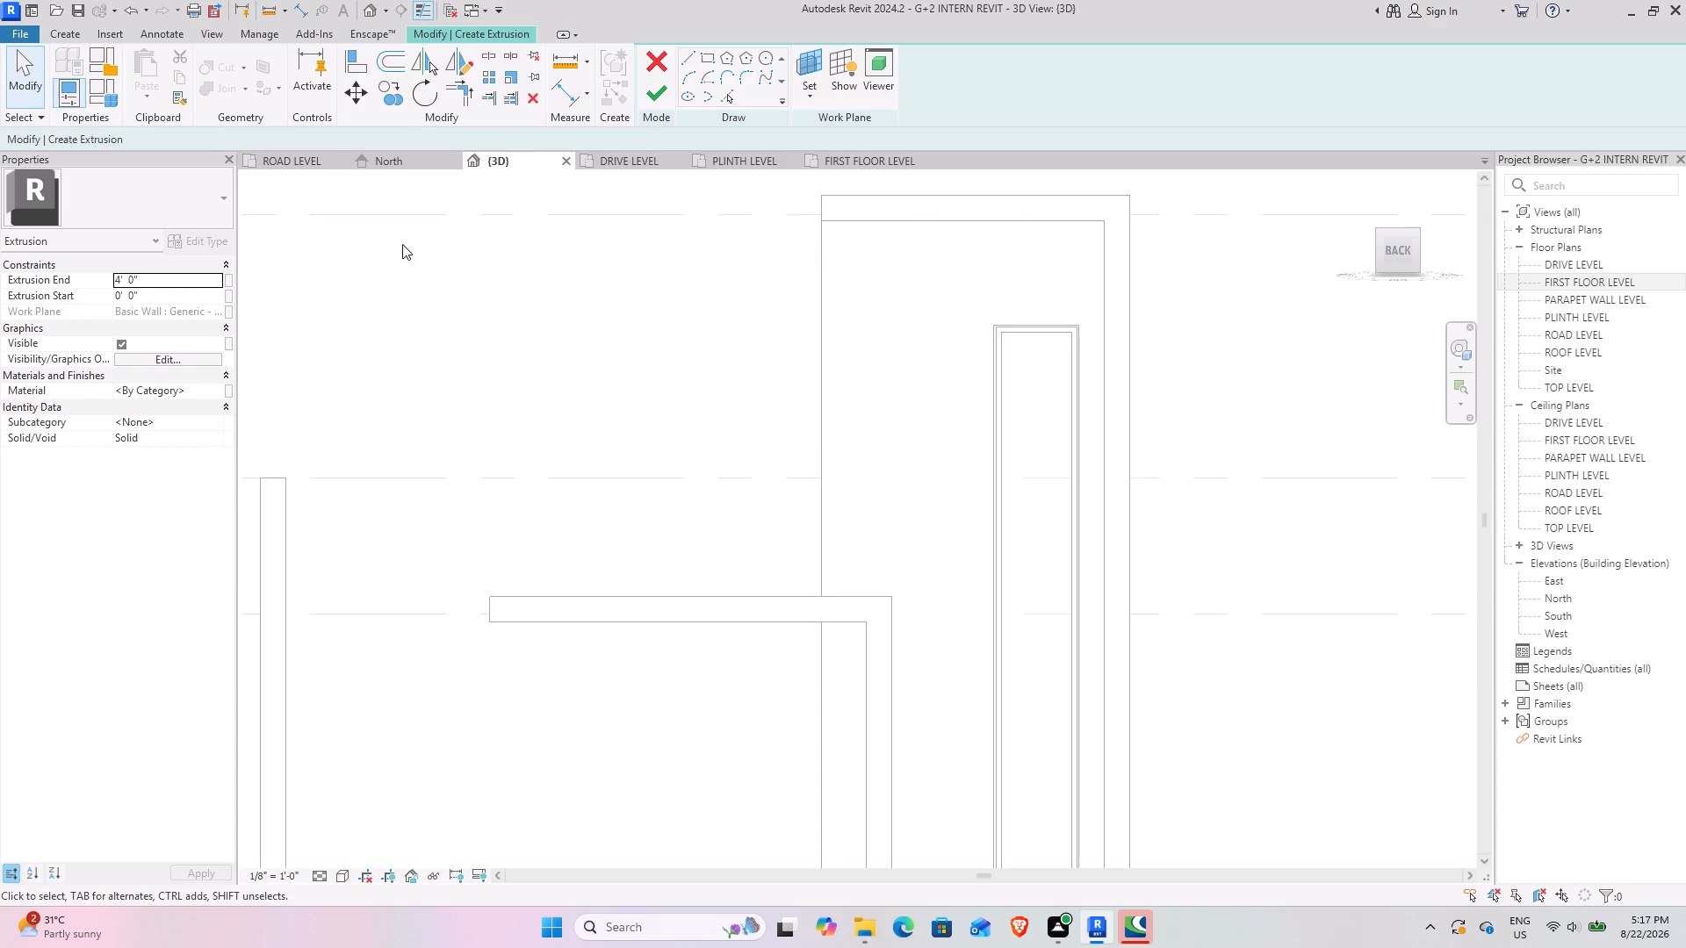
{"action": "left_click", "coordinate": [303, 18]}
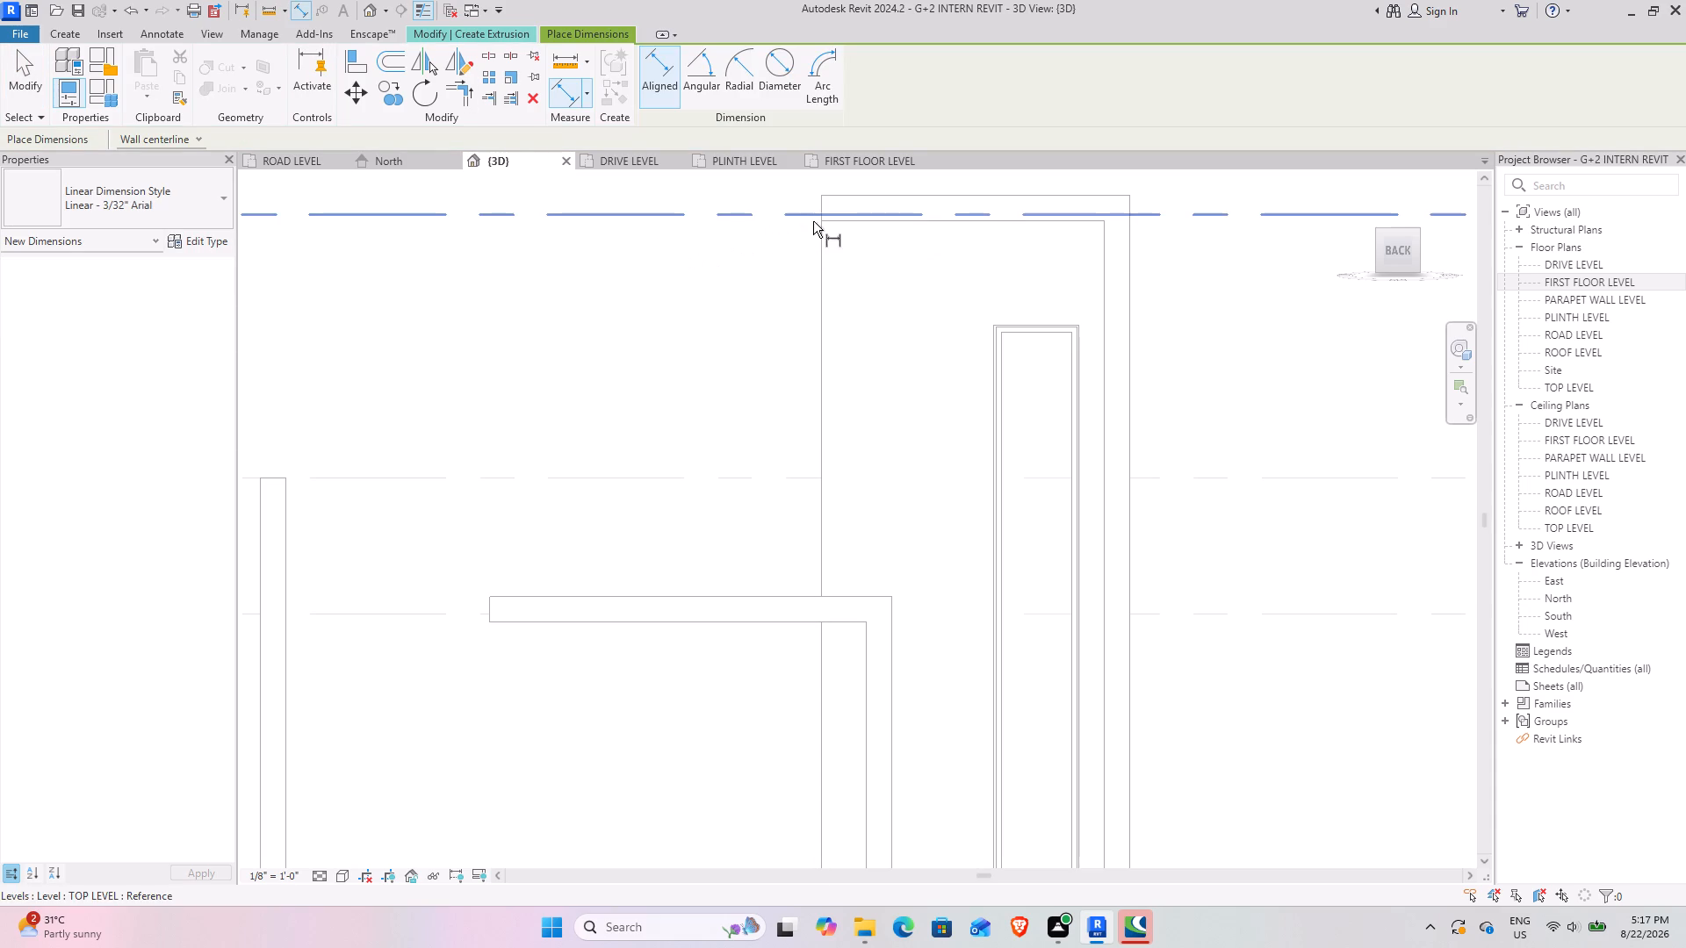
{"action": "scroll", "coordinate": [838, 226], "scroll_direction": "up", "scroll_amount": 2}
{"action": "left_click", "coordinate": [838, 226]}
{"action": "scroll", "coordinate": [908, 513], "scroll_direction": "down", "scroll_amount": 5}
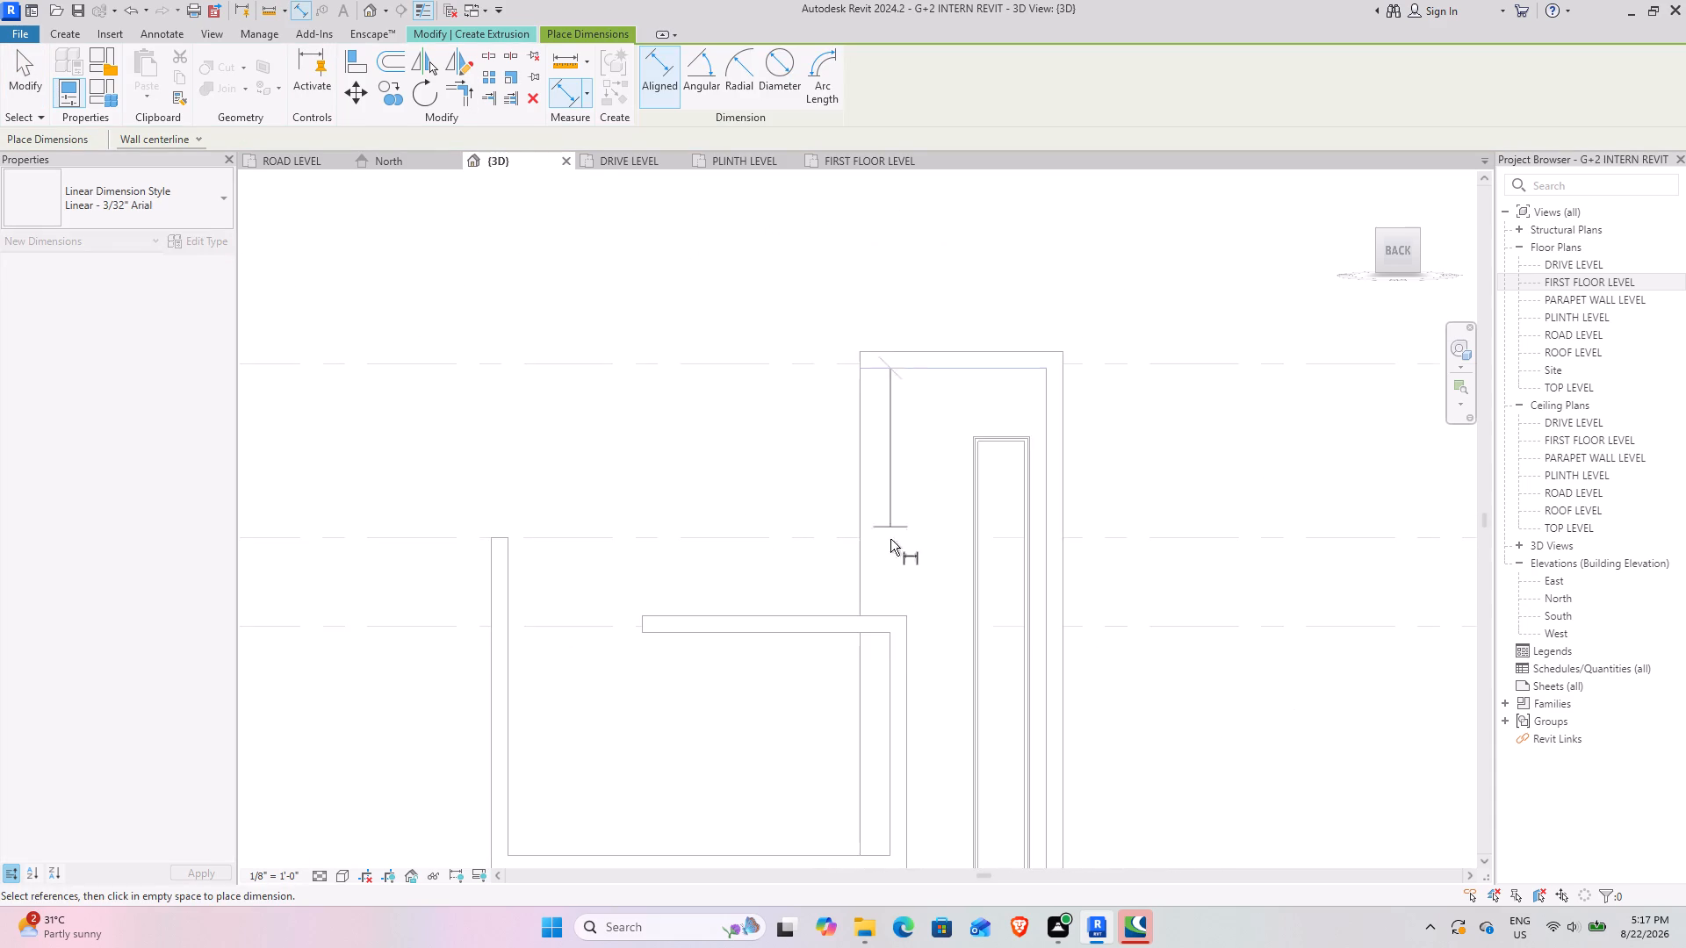
{"action": "middle_click_drag", "start_coordinate": [922, 608], "coordinate": [899, 406]}
{"action": "left_click", "coordinate": [928, 752]}
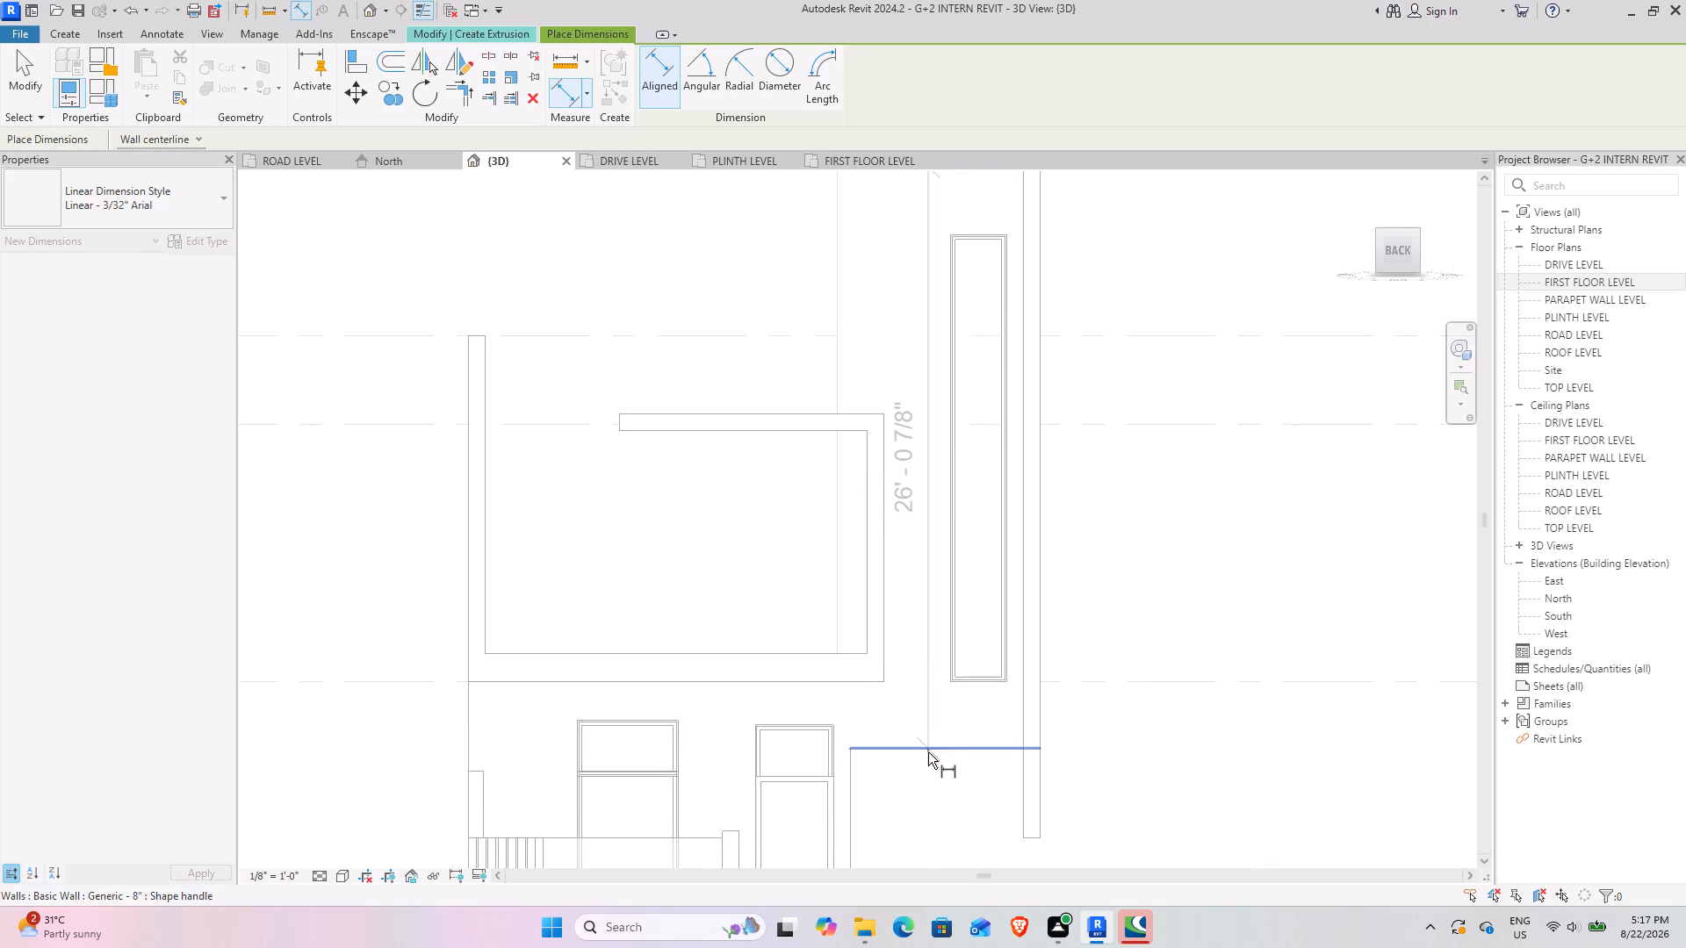
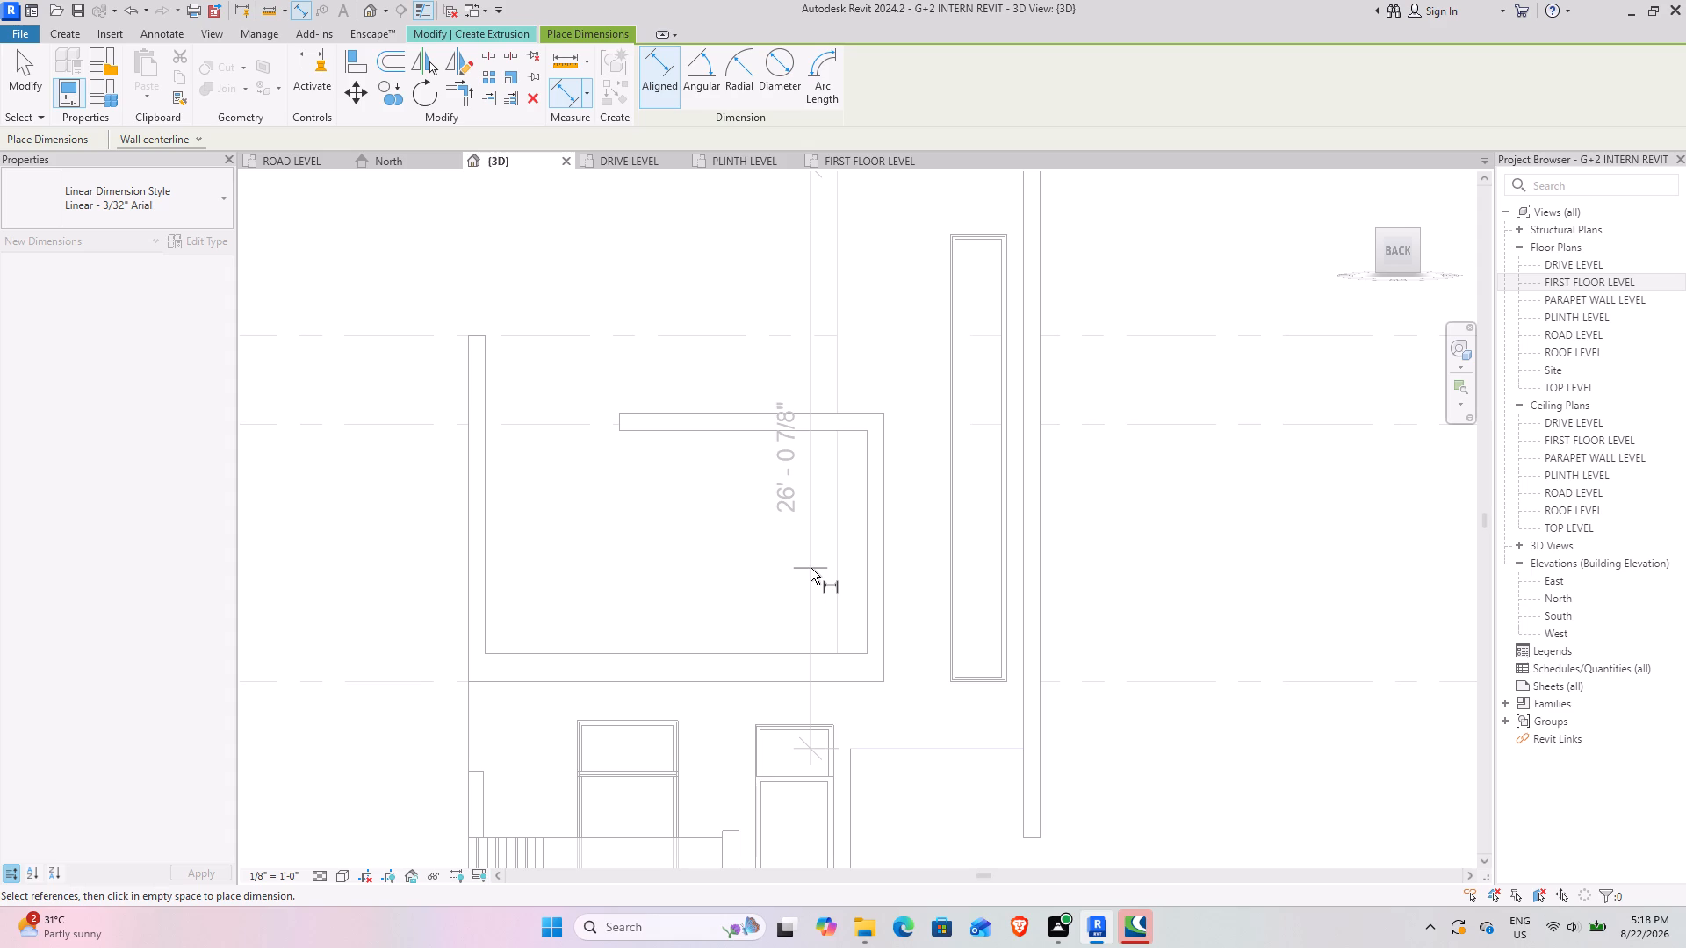
Sketch a rectangle about 8' 4" by 1' 1 1/2" directly under the top band, between the wall's outer edge and the side band.
{"action": "key", "text": "Escape"}
{"action": "middle_click_drag", "start_coordinate": [918, 273], "coordinate": [893, 312]}
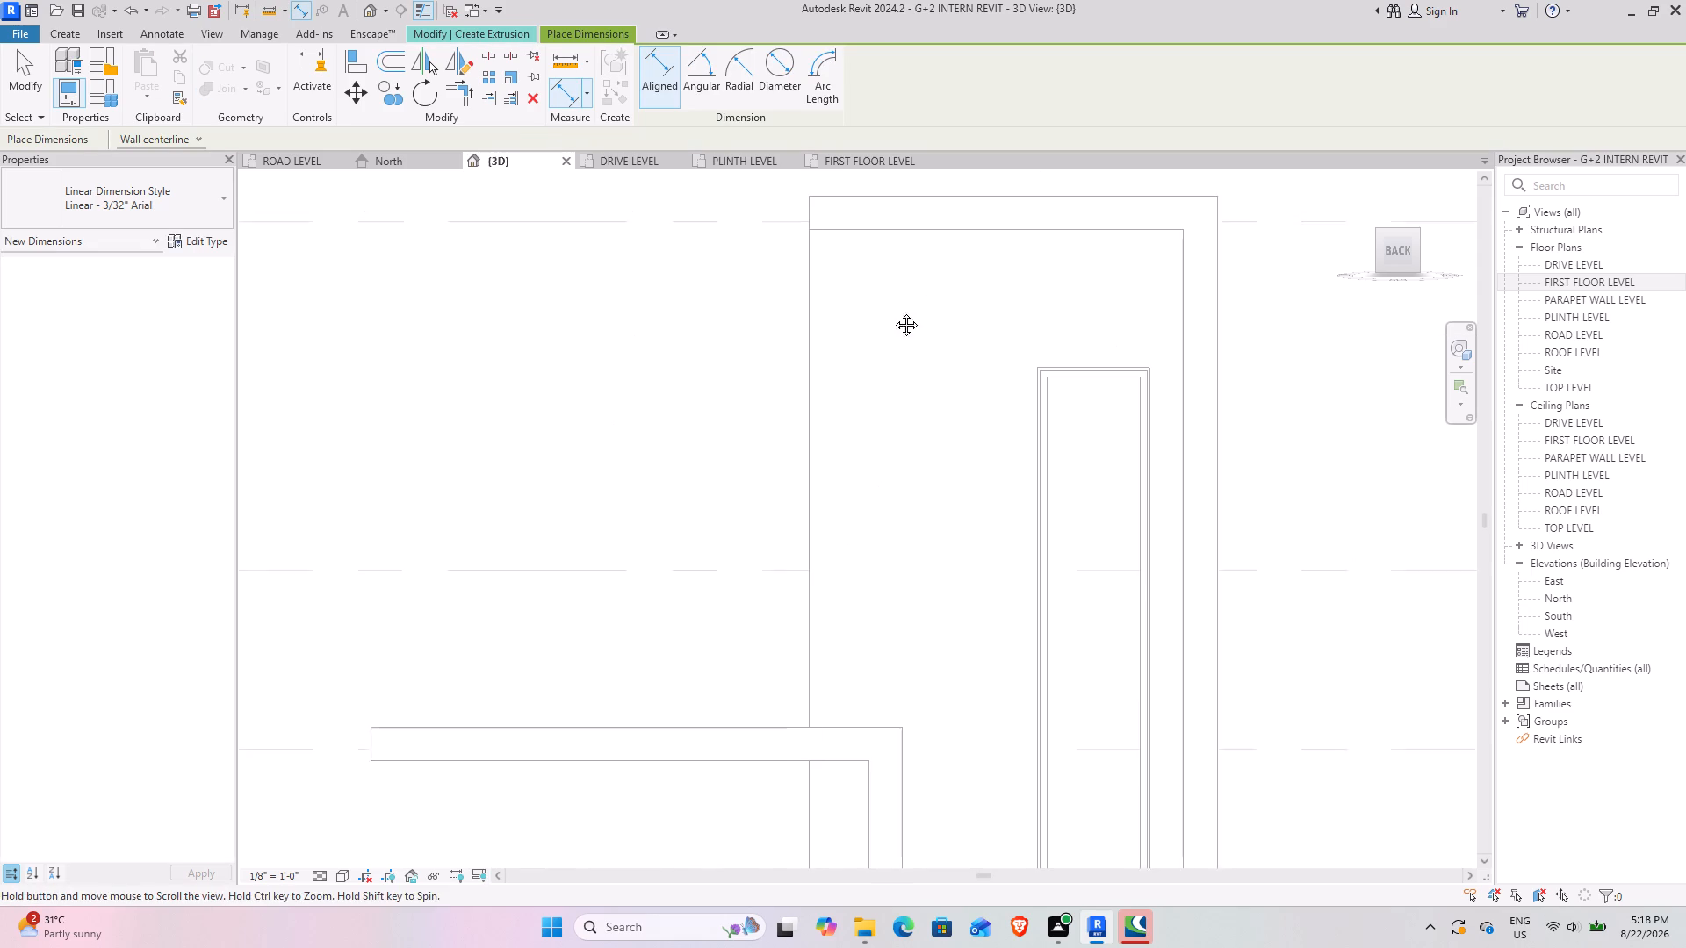
{"action": "middle_click_drag", "start_coordinate": [893, 312], "coordinate": [877, 338]}
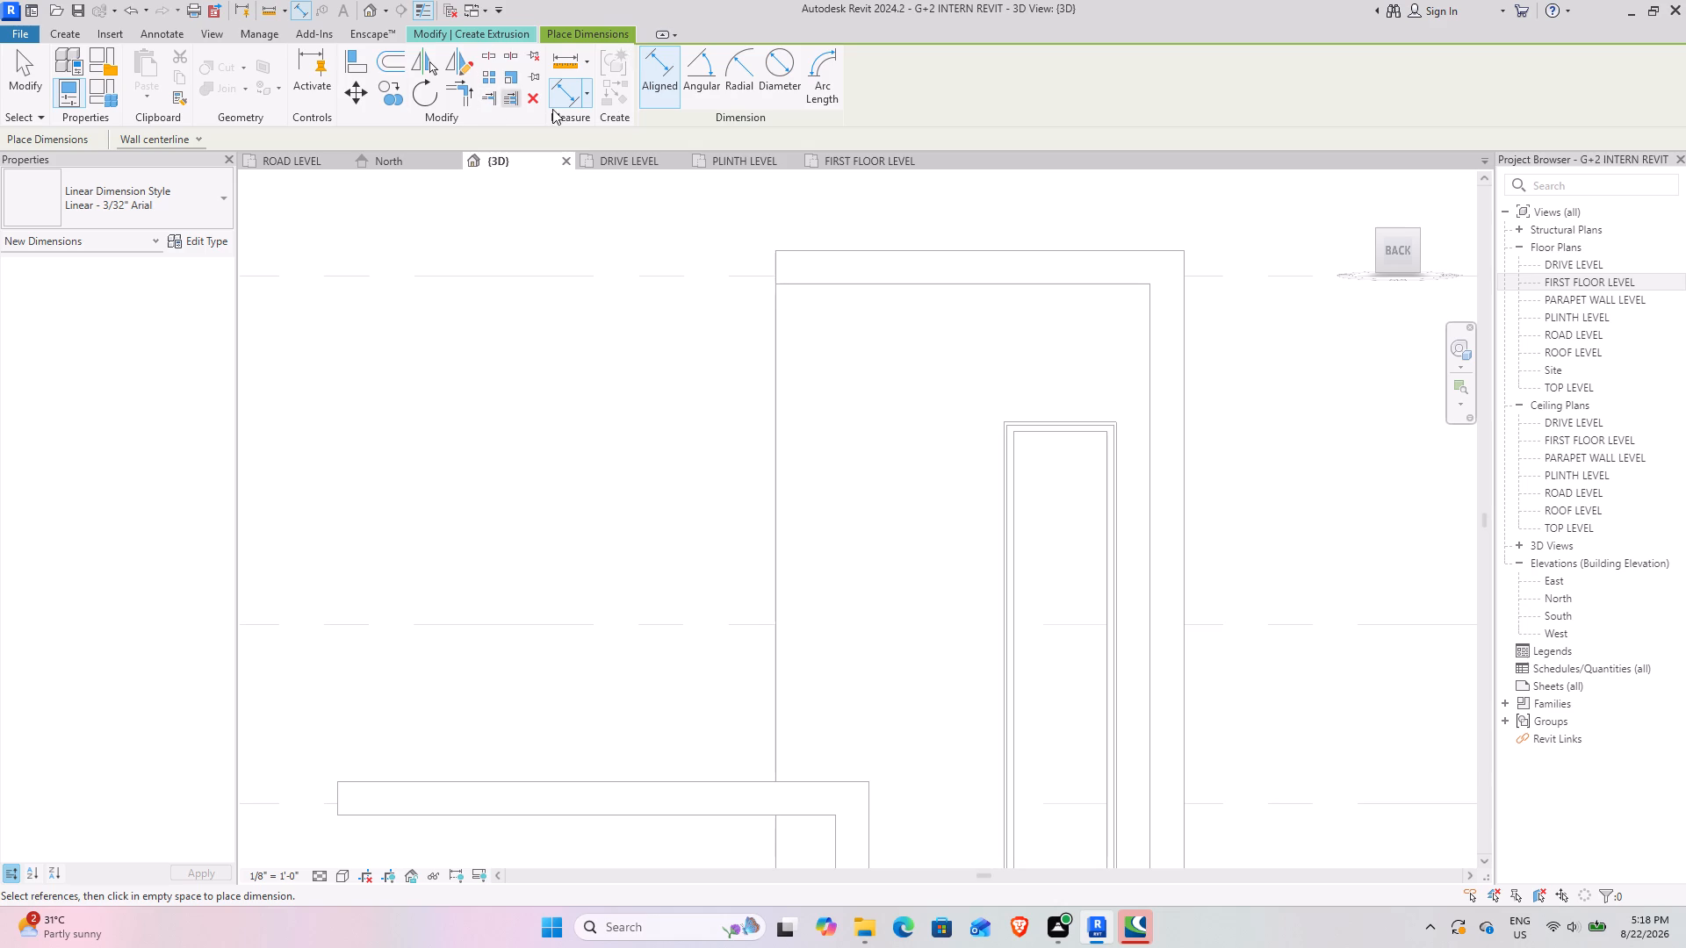
{"action": "key", "text": "Escape"}
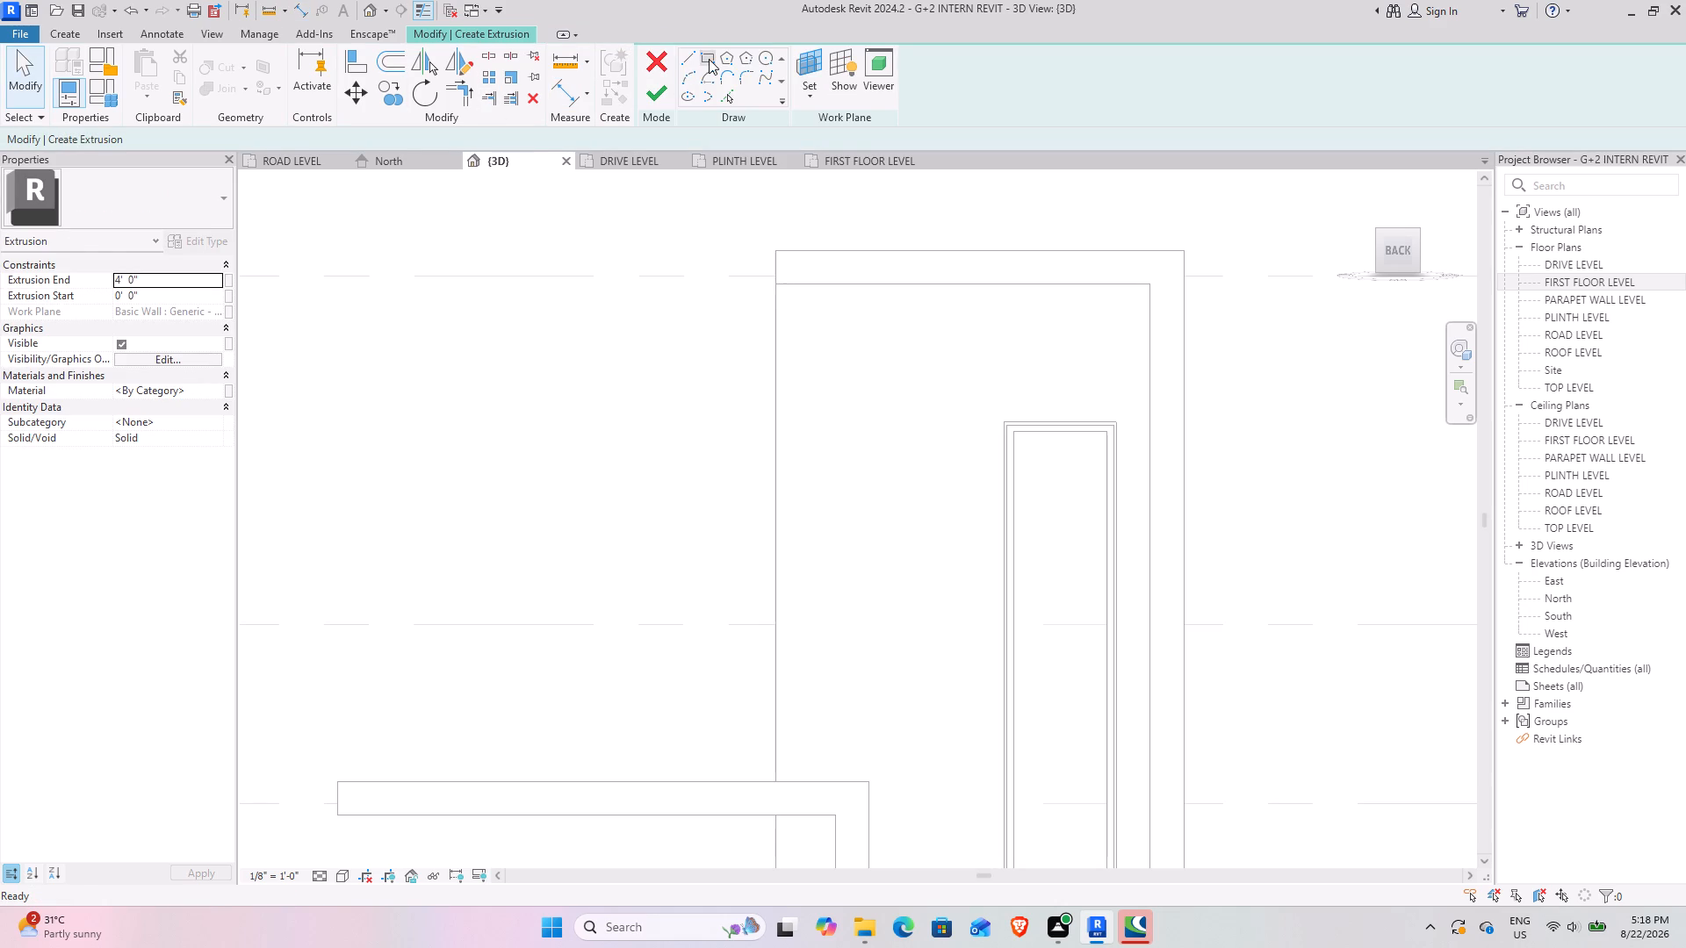
{"action": "left_click", "coordinate": [709, 59]}
{"action": "left_click", "coordinate": [774, 288]}
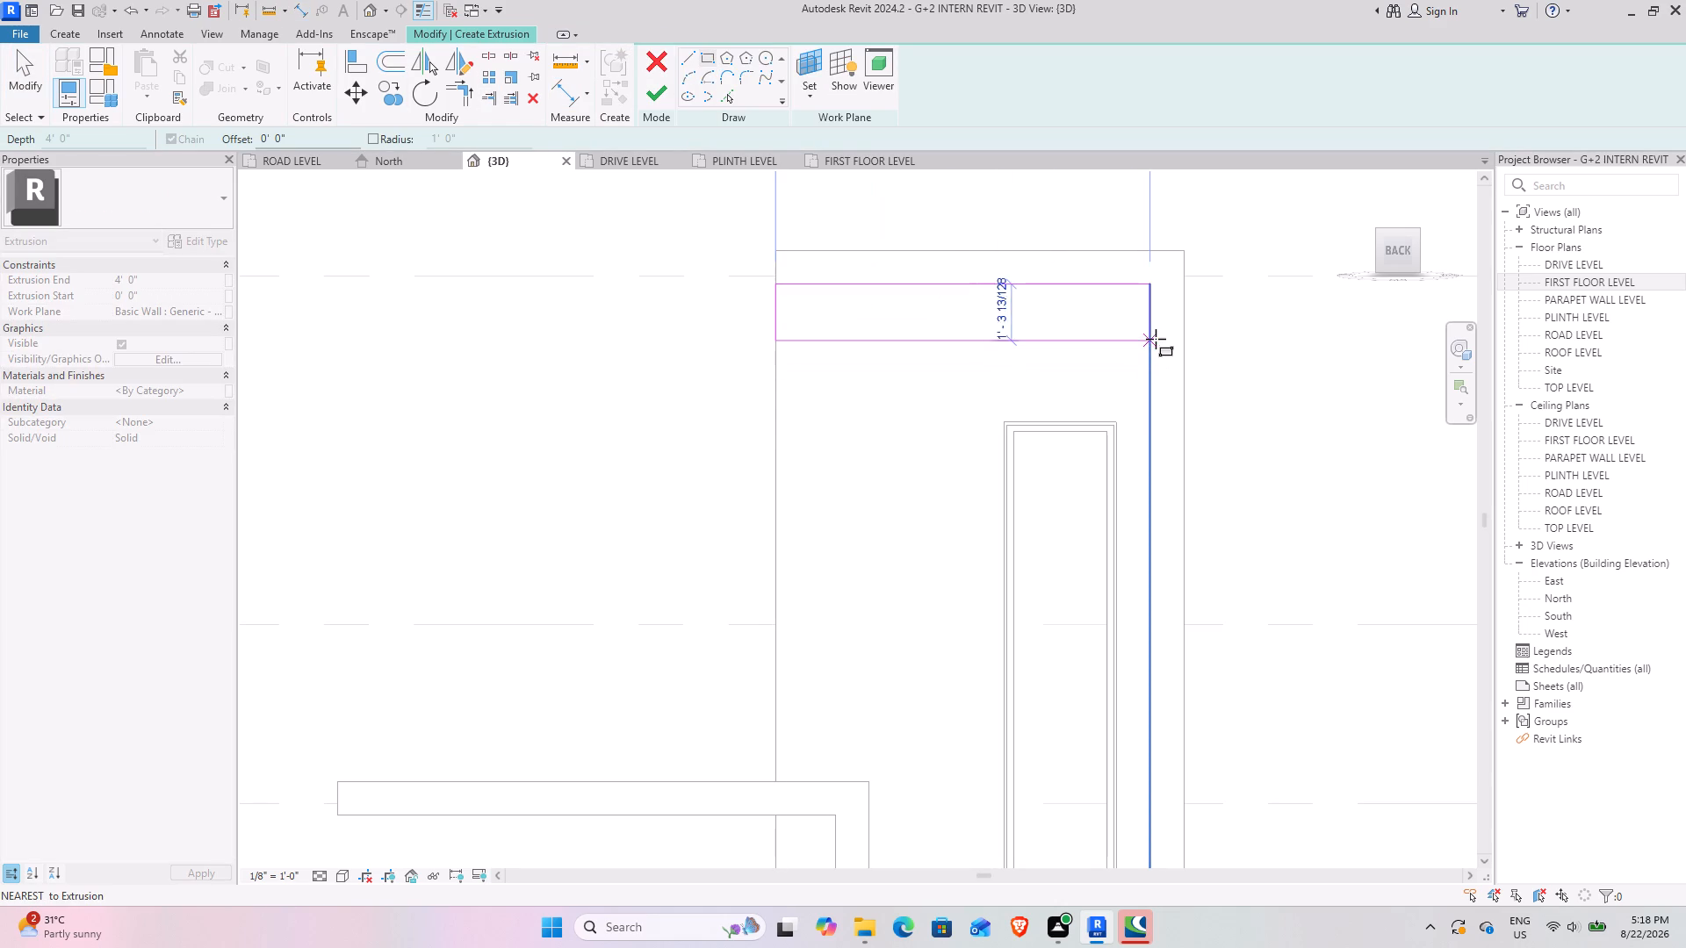
{"action": "left_click", "coordinate": [1153, 334]}
{"action": "key", "text": "Escape"}
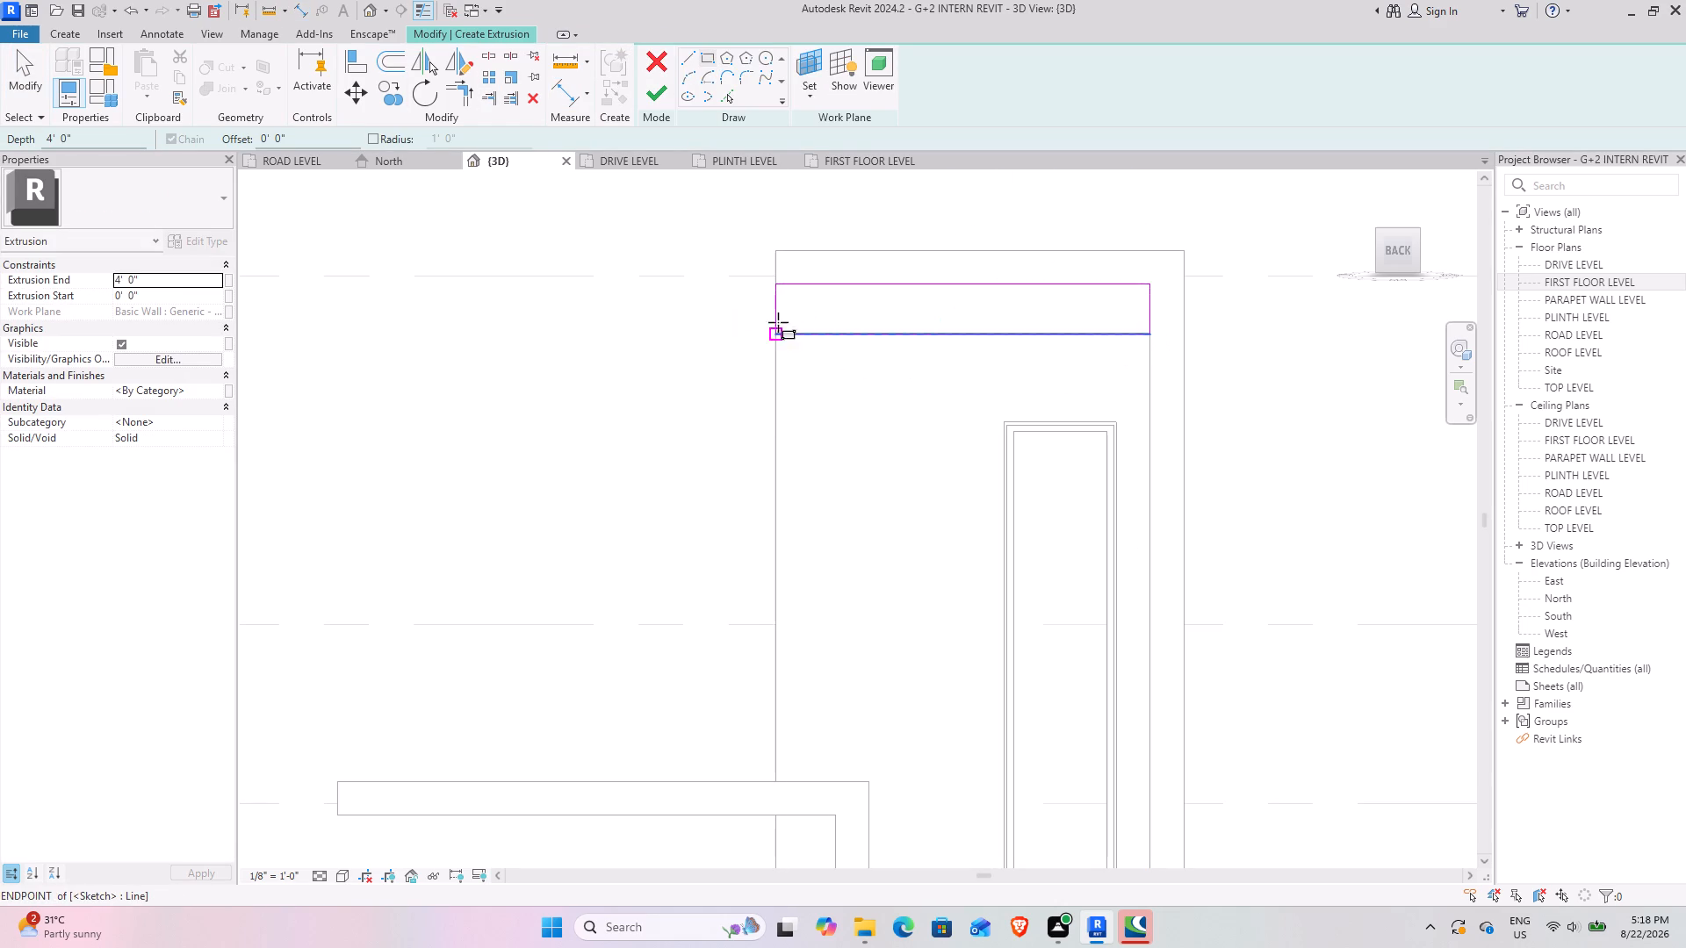
{"action": "key", "text": "Escape"}
Set the sketched rectangle's height to 10" by moving its lower edge.
{"action": "left_click", "coordinate": [854, 327]}
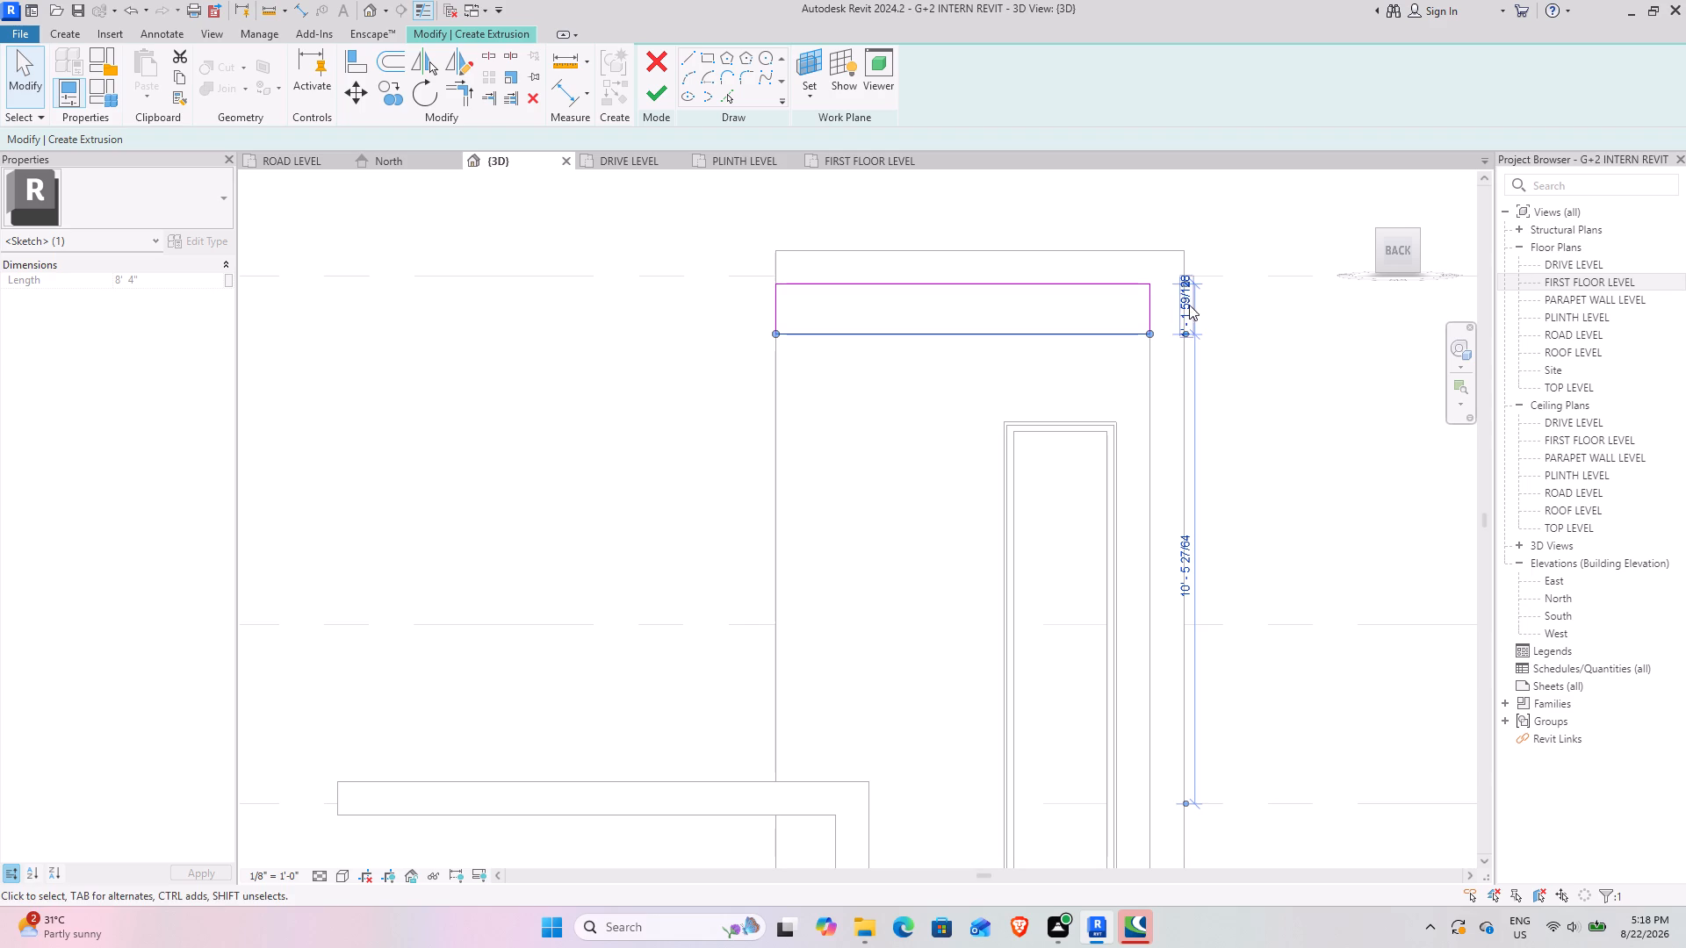
{"action": "left_click", "coordinate": [1189, 305]}
{"action": "type", "text": "10"}
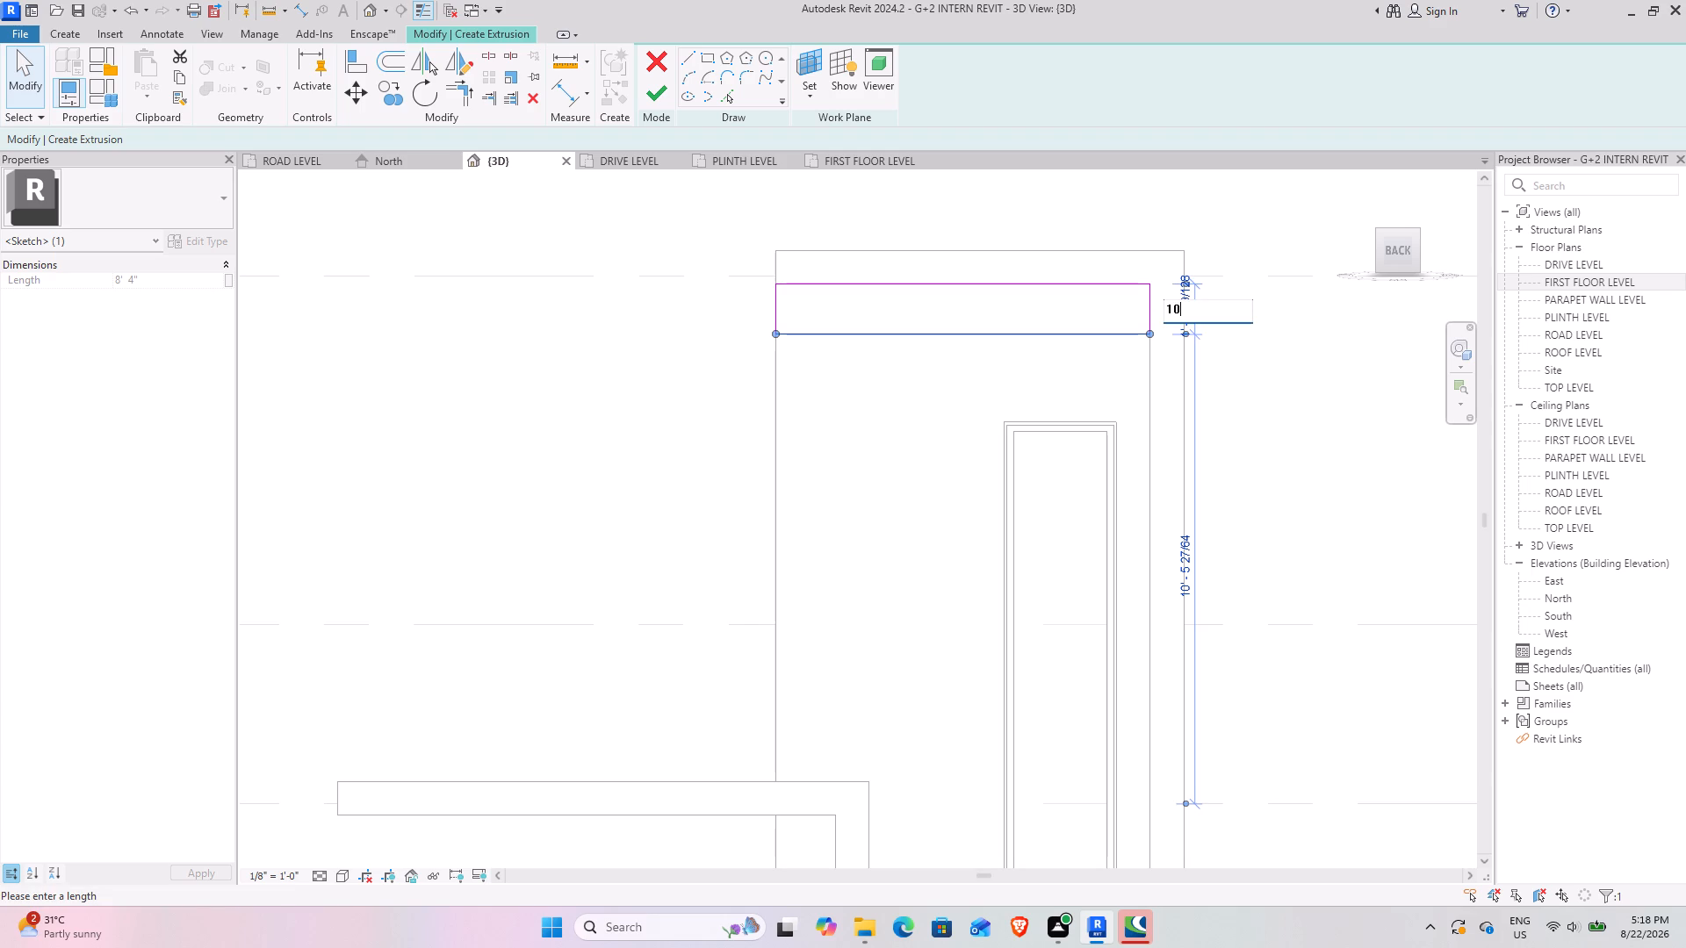
{"action": "key", "text": "shift+quotedbl"}
{"action": "key", "text": "Return"}
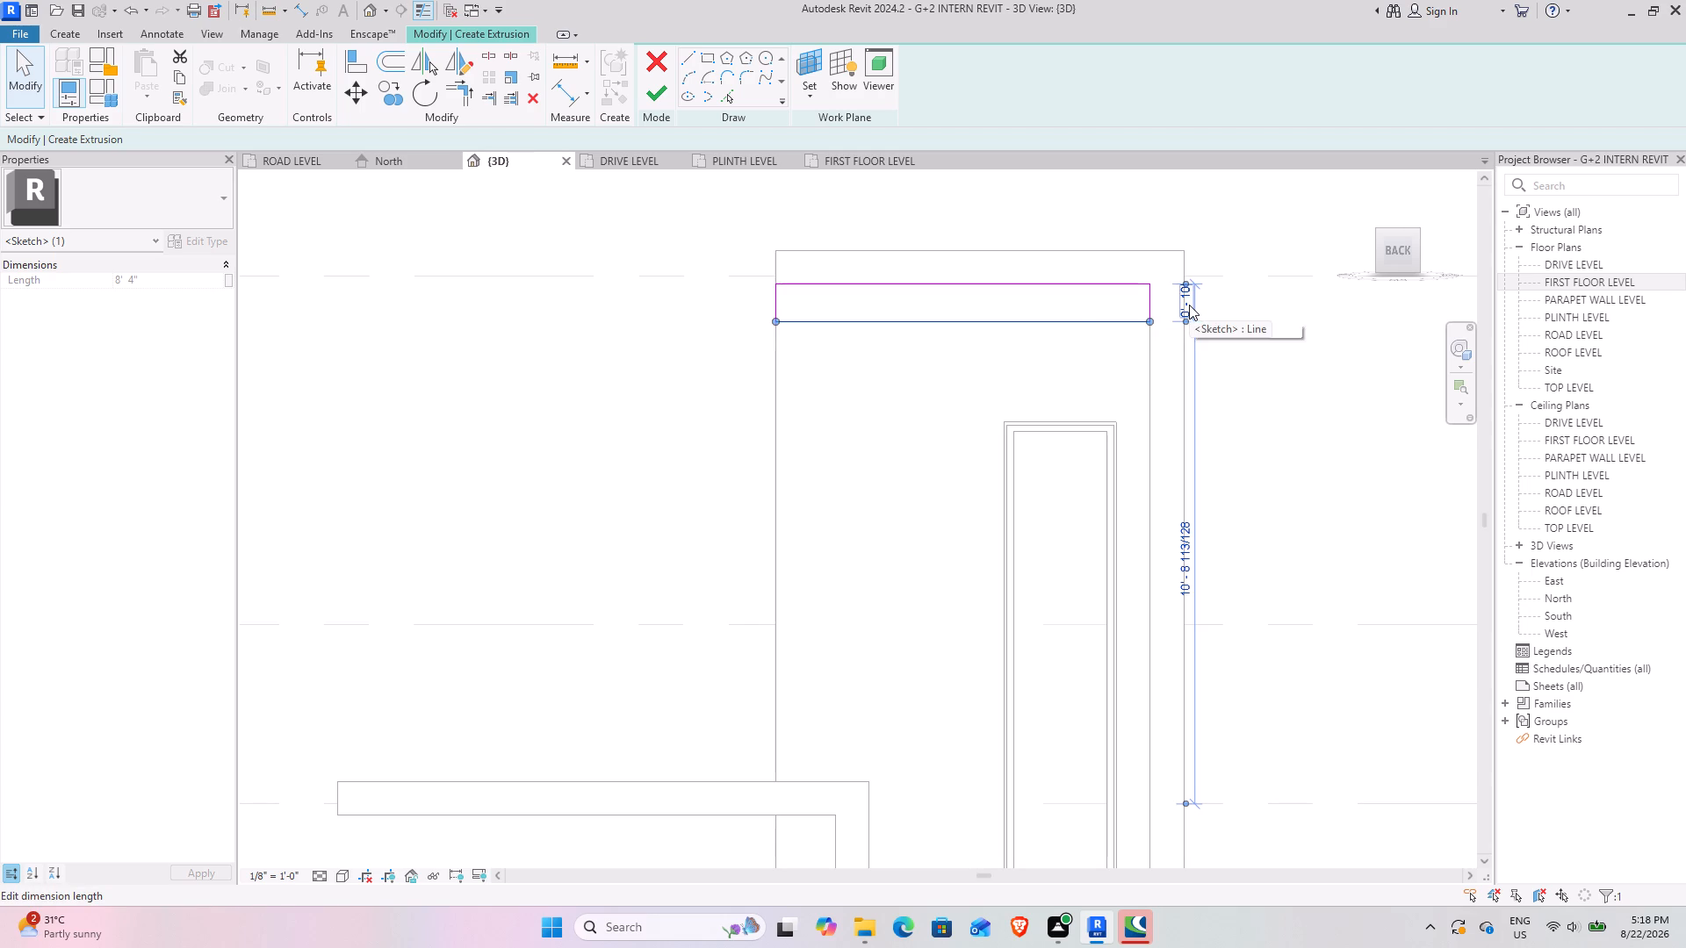
{"action": "left_click", "coordinate": [947, 419]}
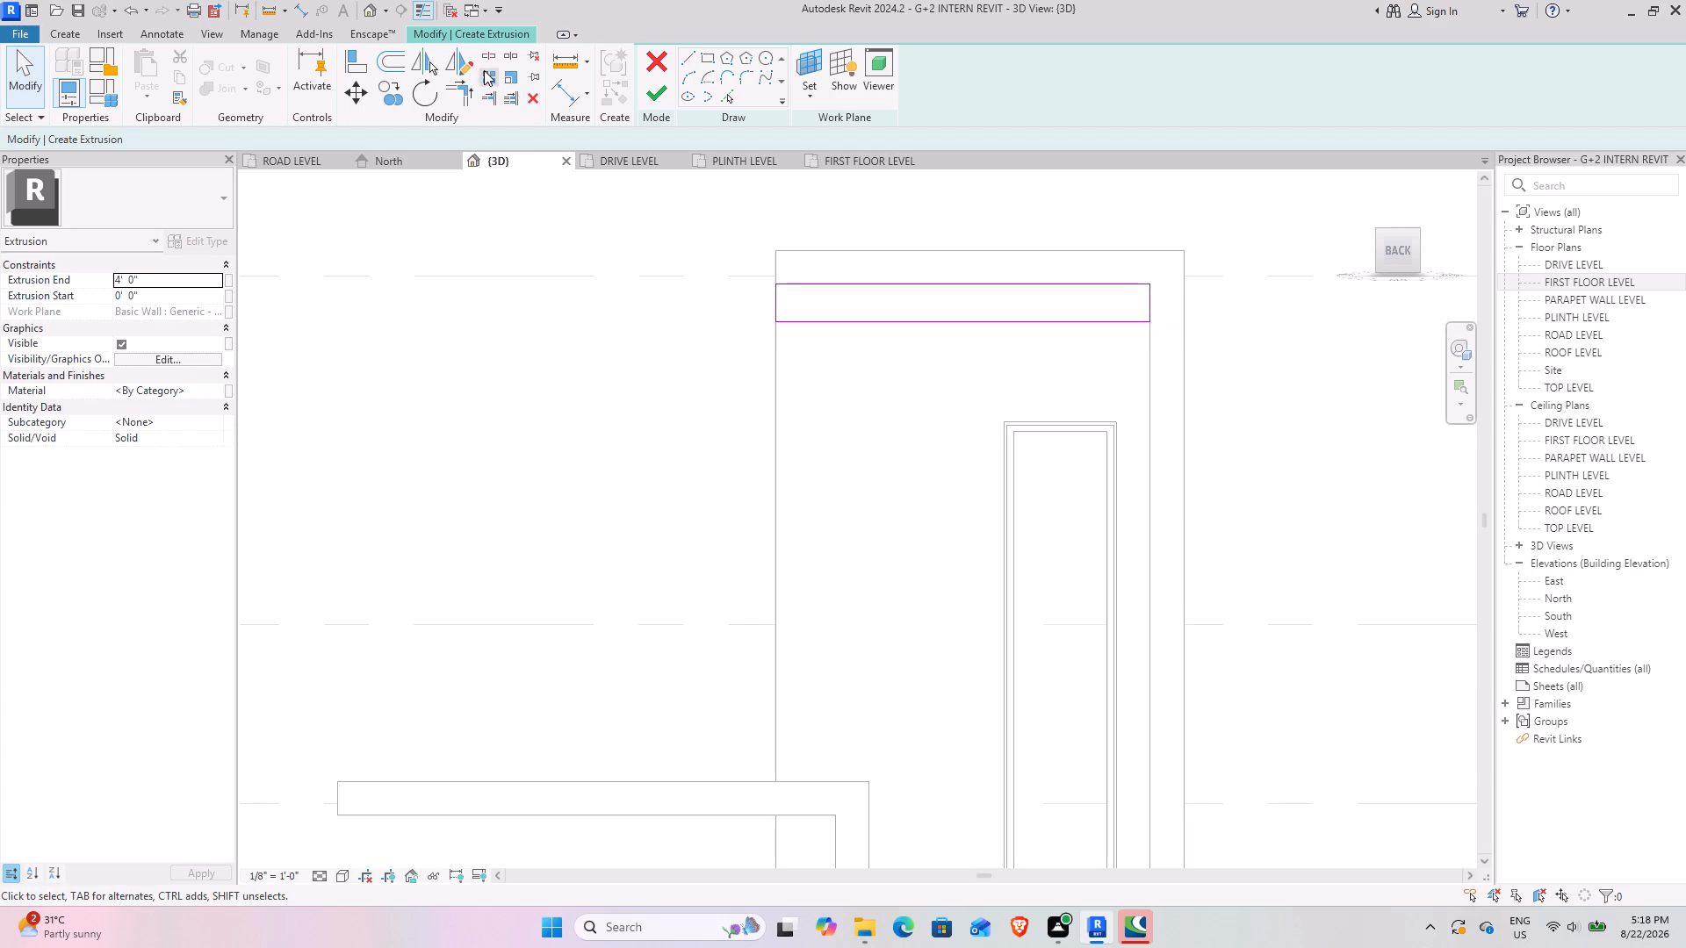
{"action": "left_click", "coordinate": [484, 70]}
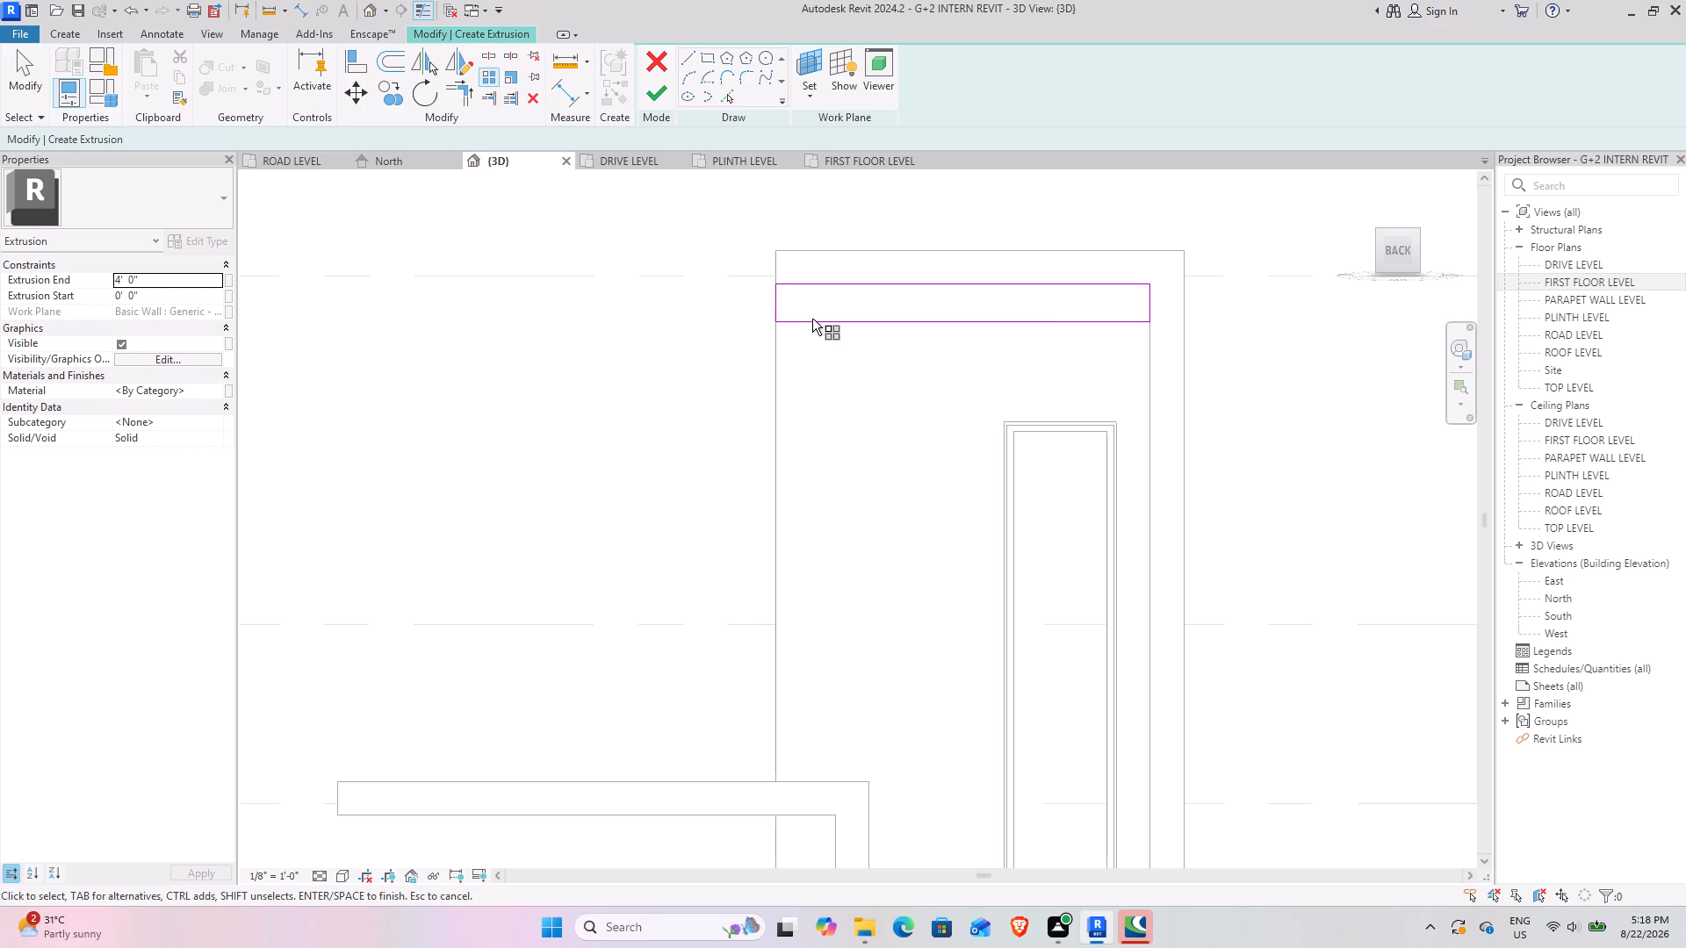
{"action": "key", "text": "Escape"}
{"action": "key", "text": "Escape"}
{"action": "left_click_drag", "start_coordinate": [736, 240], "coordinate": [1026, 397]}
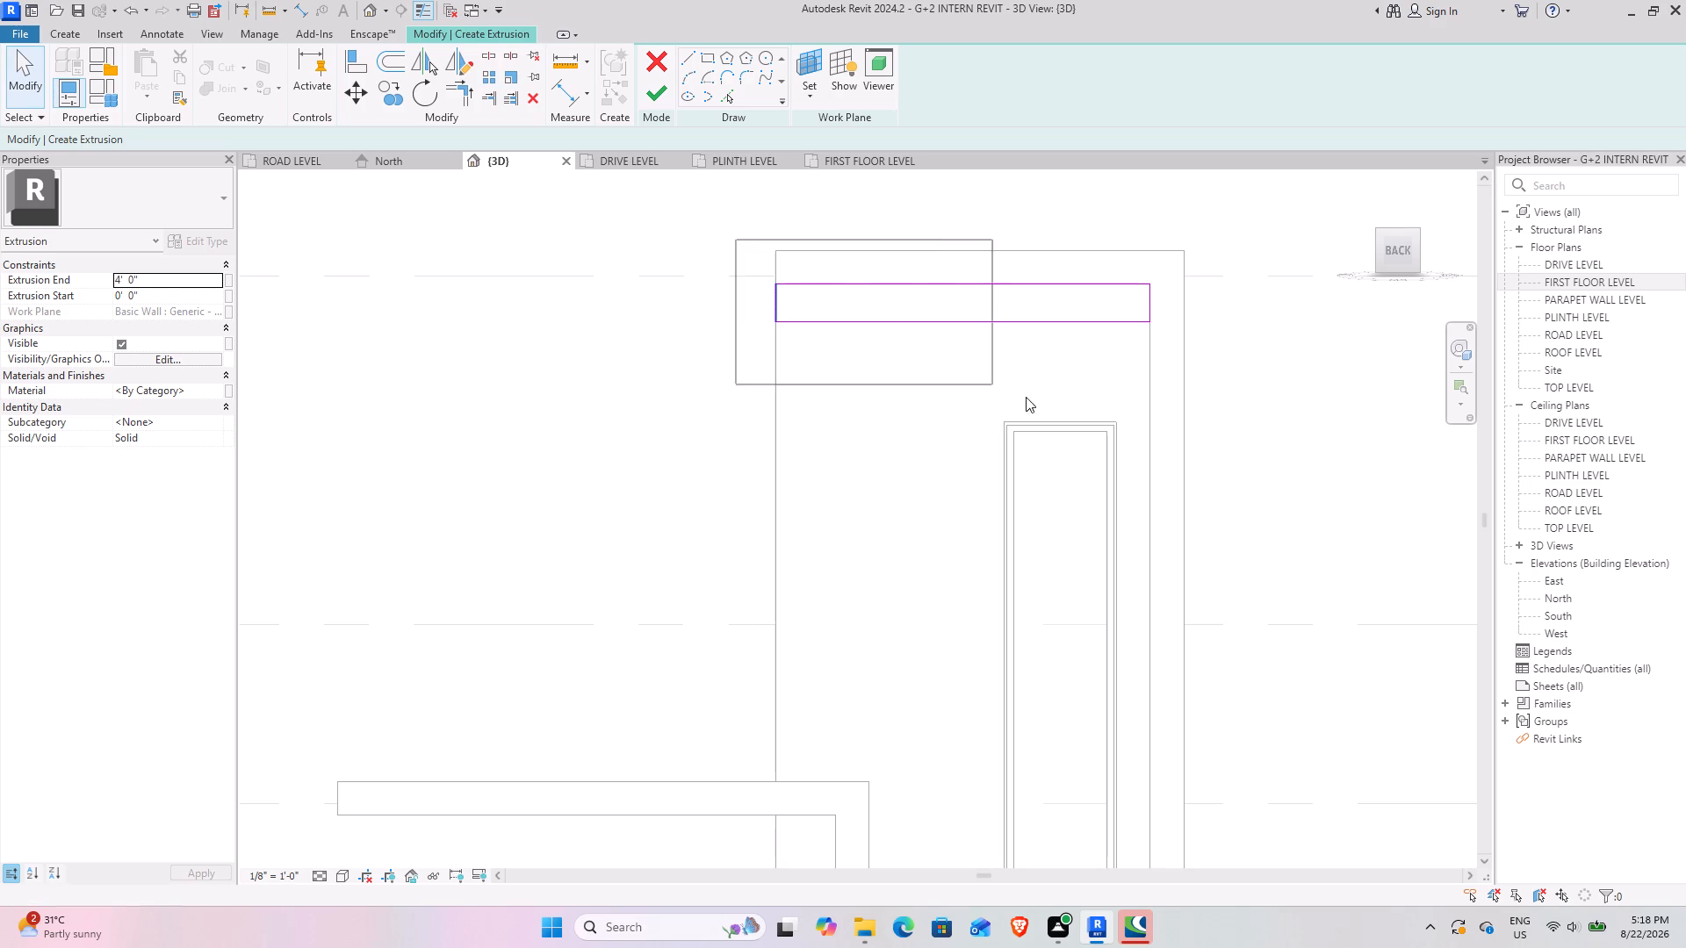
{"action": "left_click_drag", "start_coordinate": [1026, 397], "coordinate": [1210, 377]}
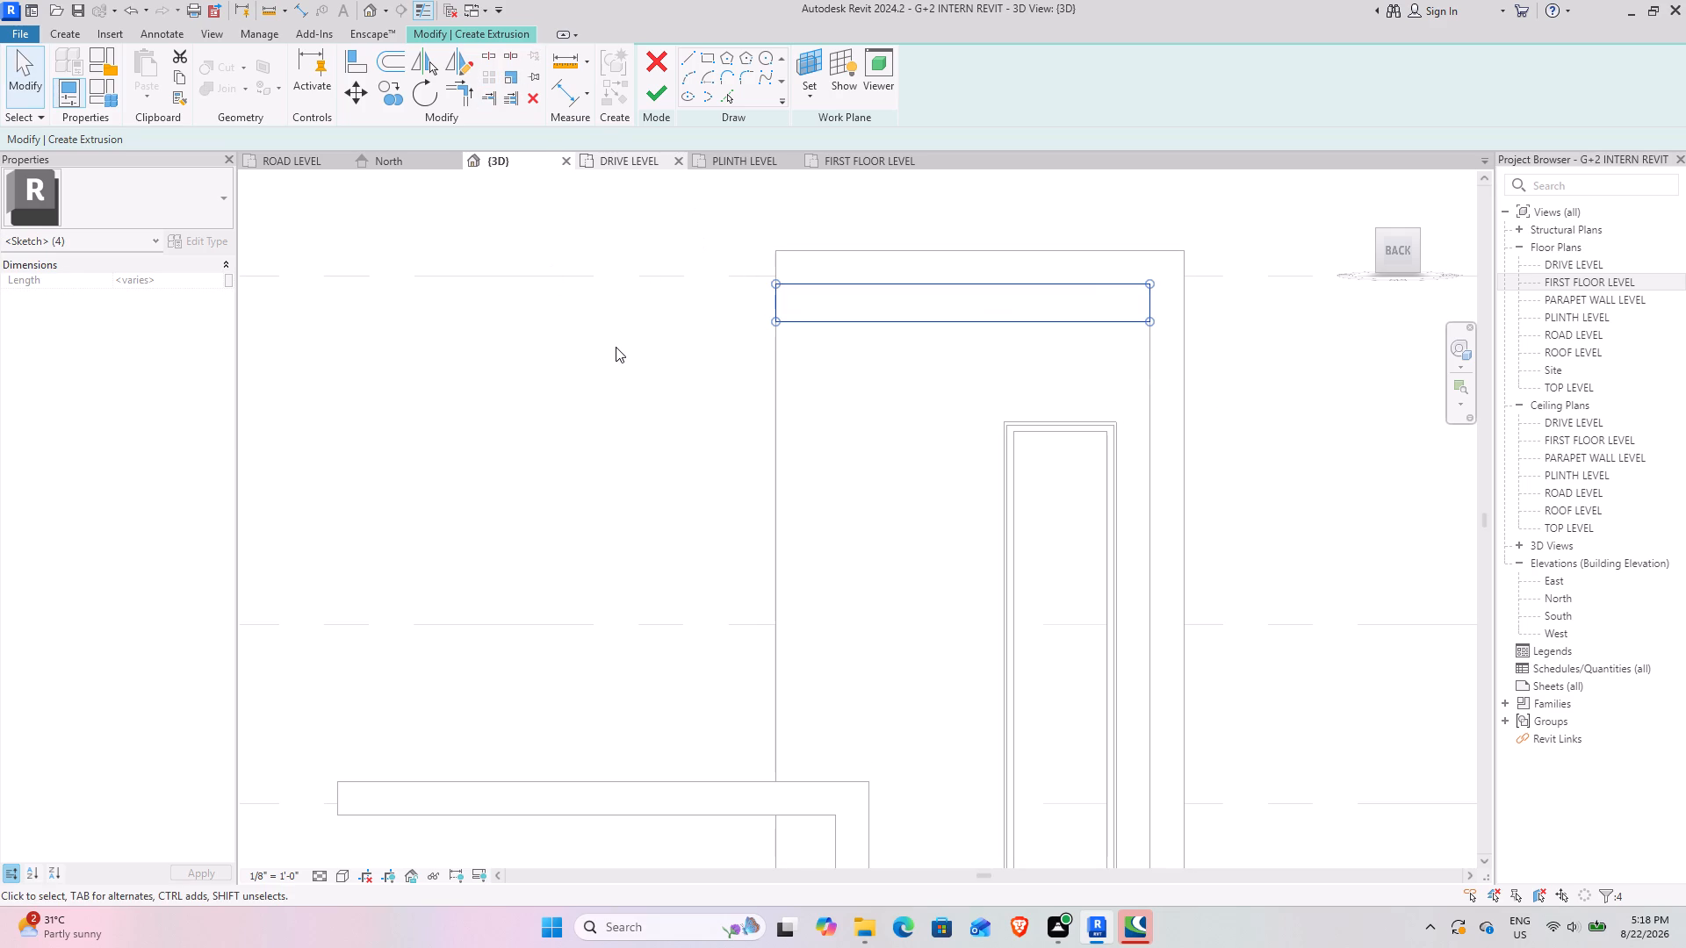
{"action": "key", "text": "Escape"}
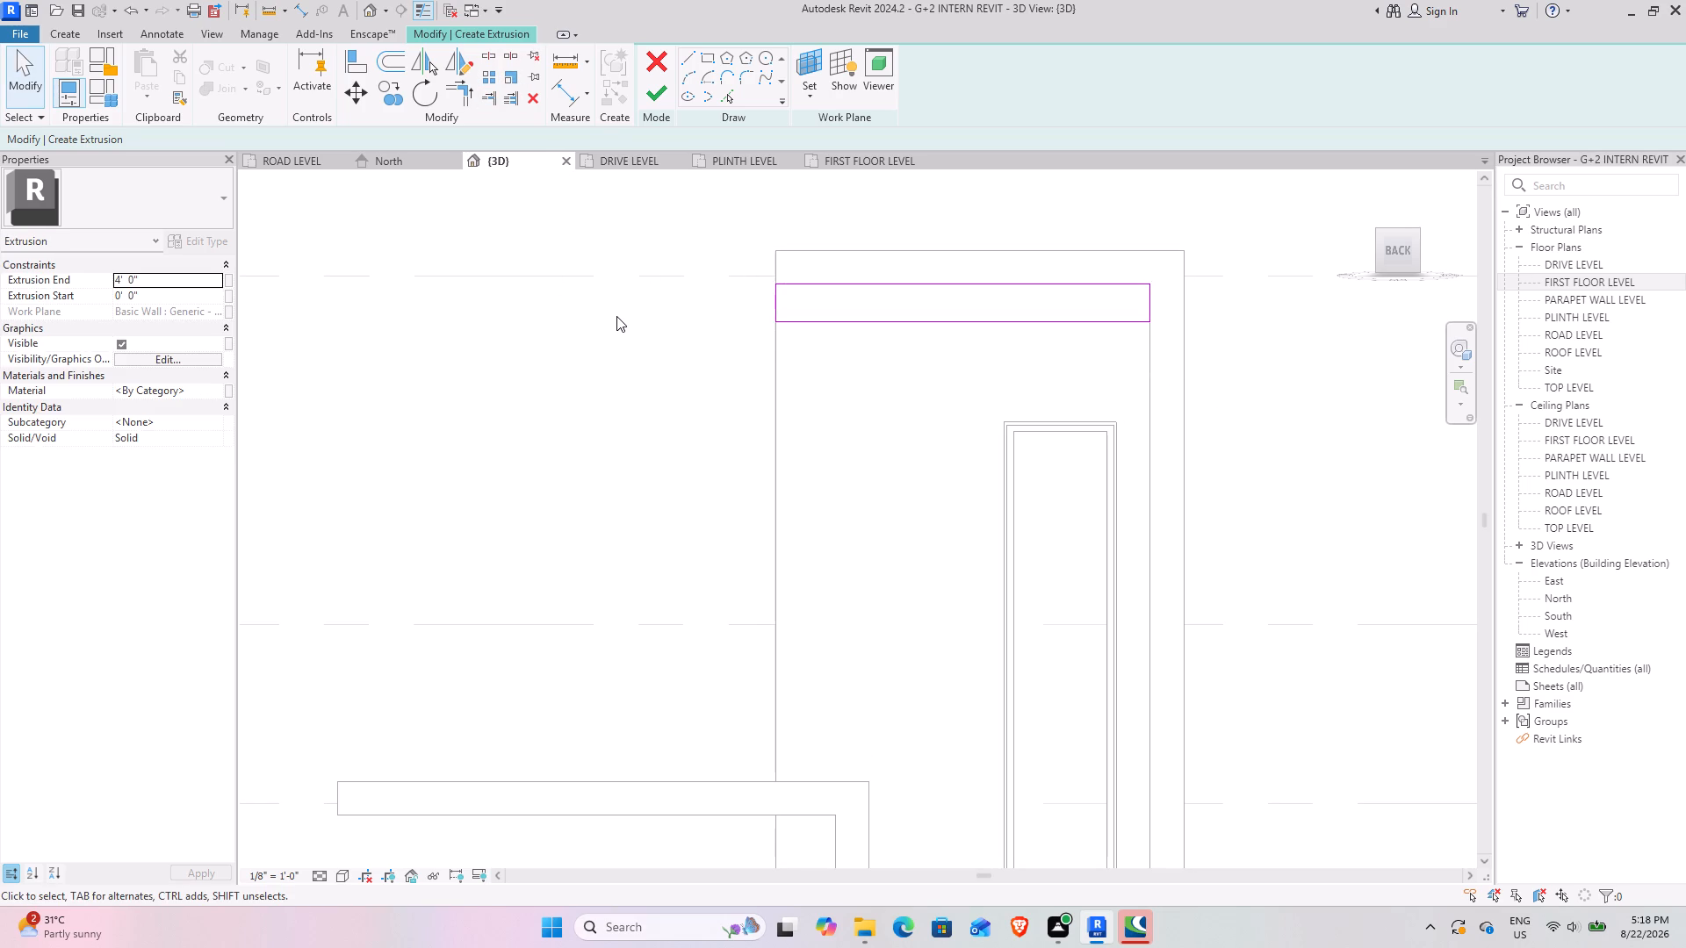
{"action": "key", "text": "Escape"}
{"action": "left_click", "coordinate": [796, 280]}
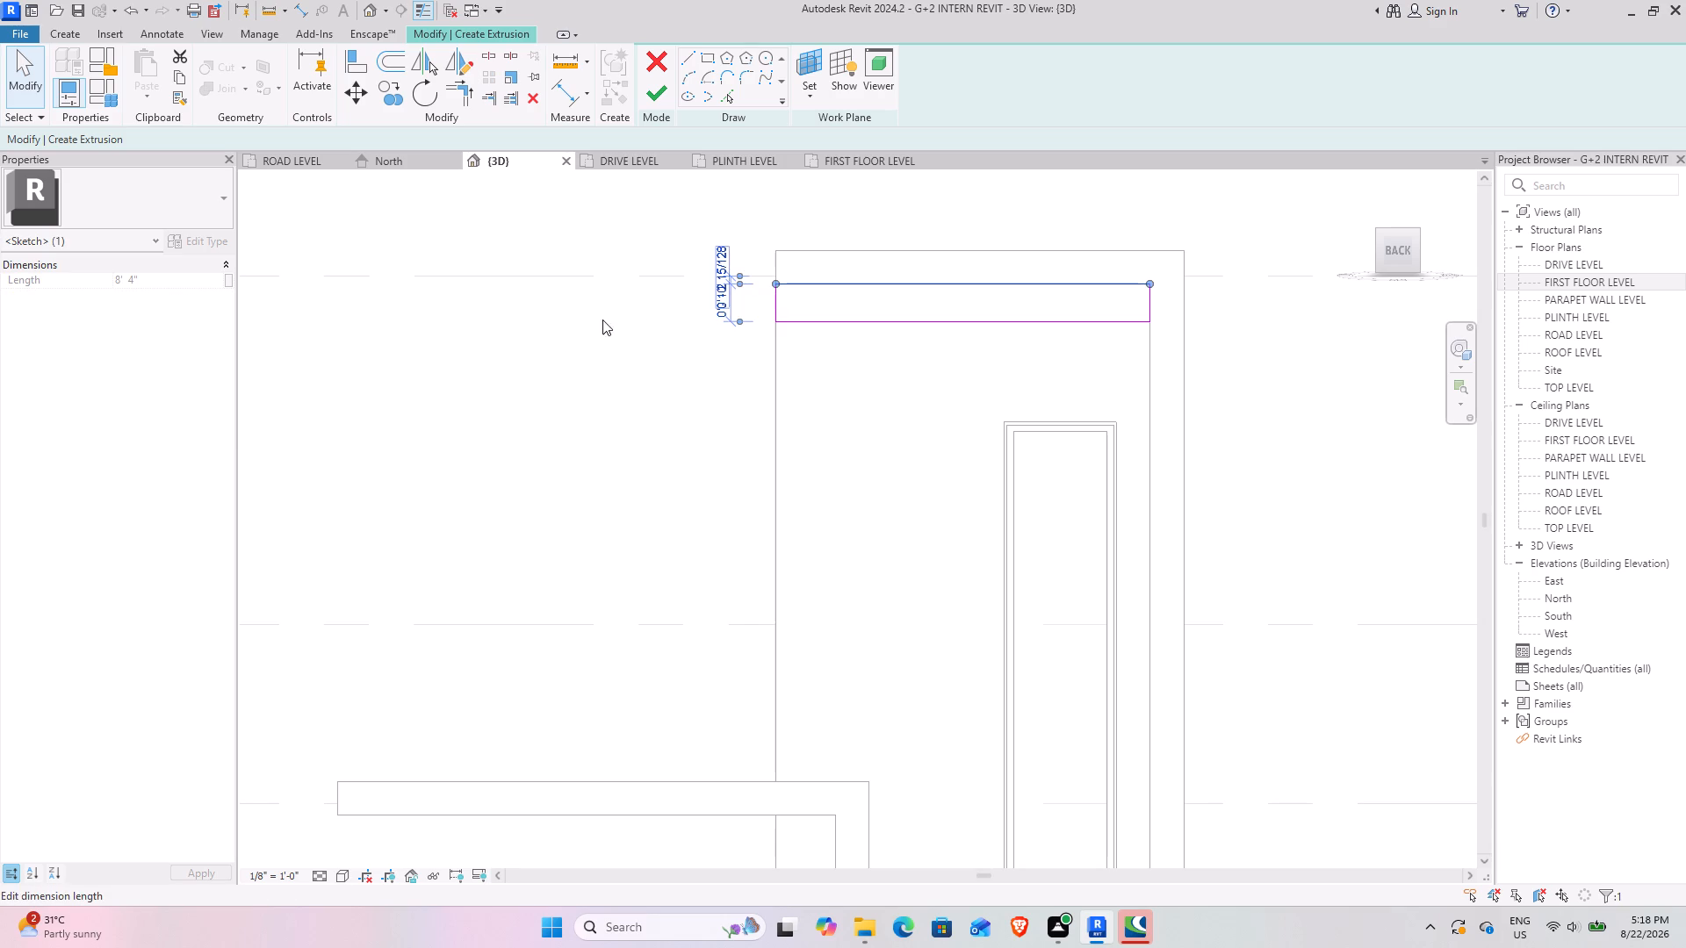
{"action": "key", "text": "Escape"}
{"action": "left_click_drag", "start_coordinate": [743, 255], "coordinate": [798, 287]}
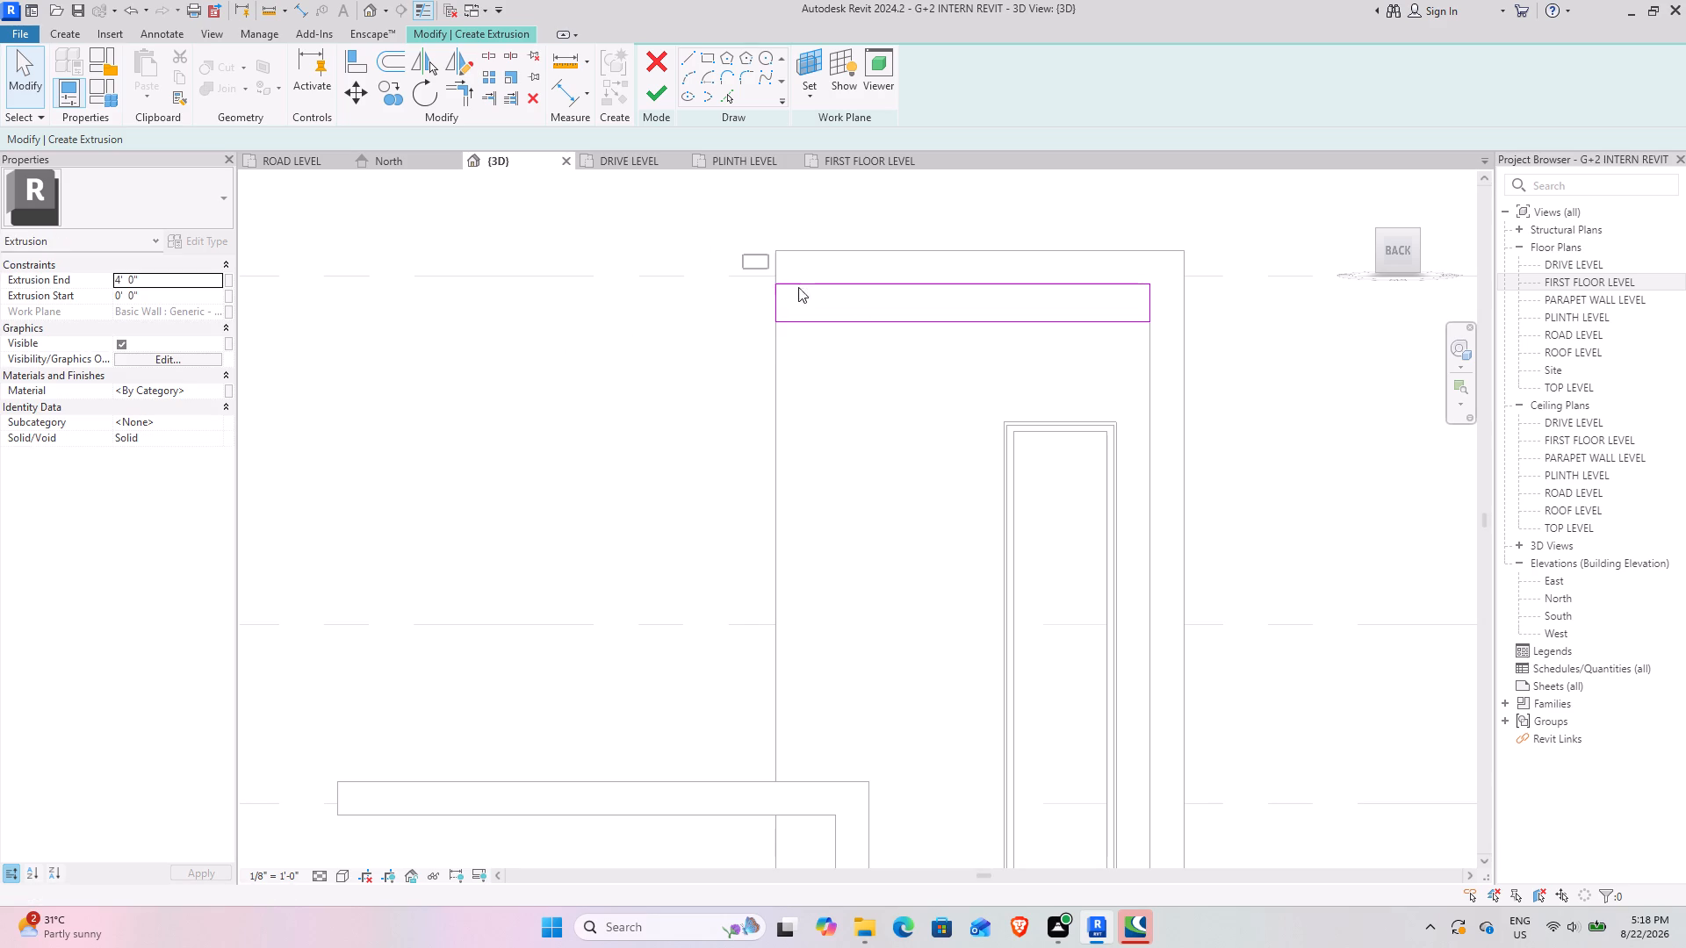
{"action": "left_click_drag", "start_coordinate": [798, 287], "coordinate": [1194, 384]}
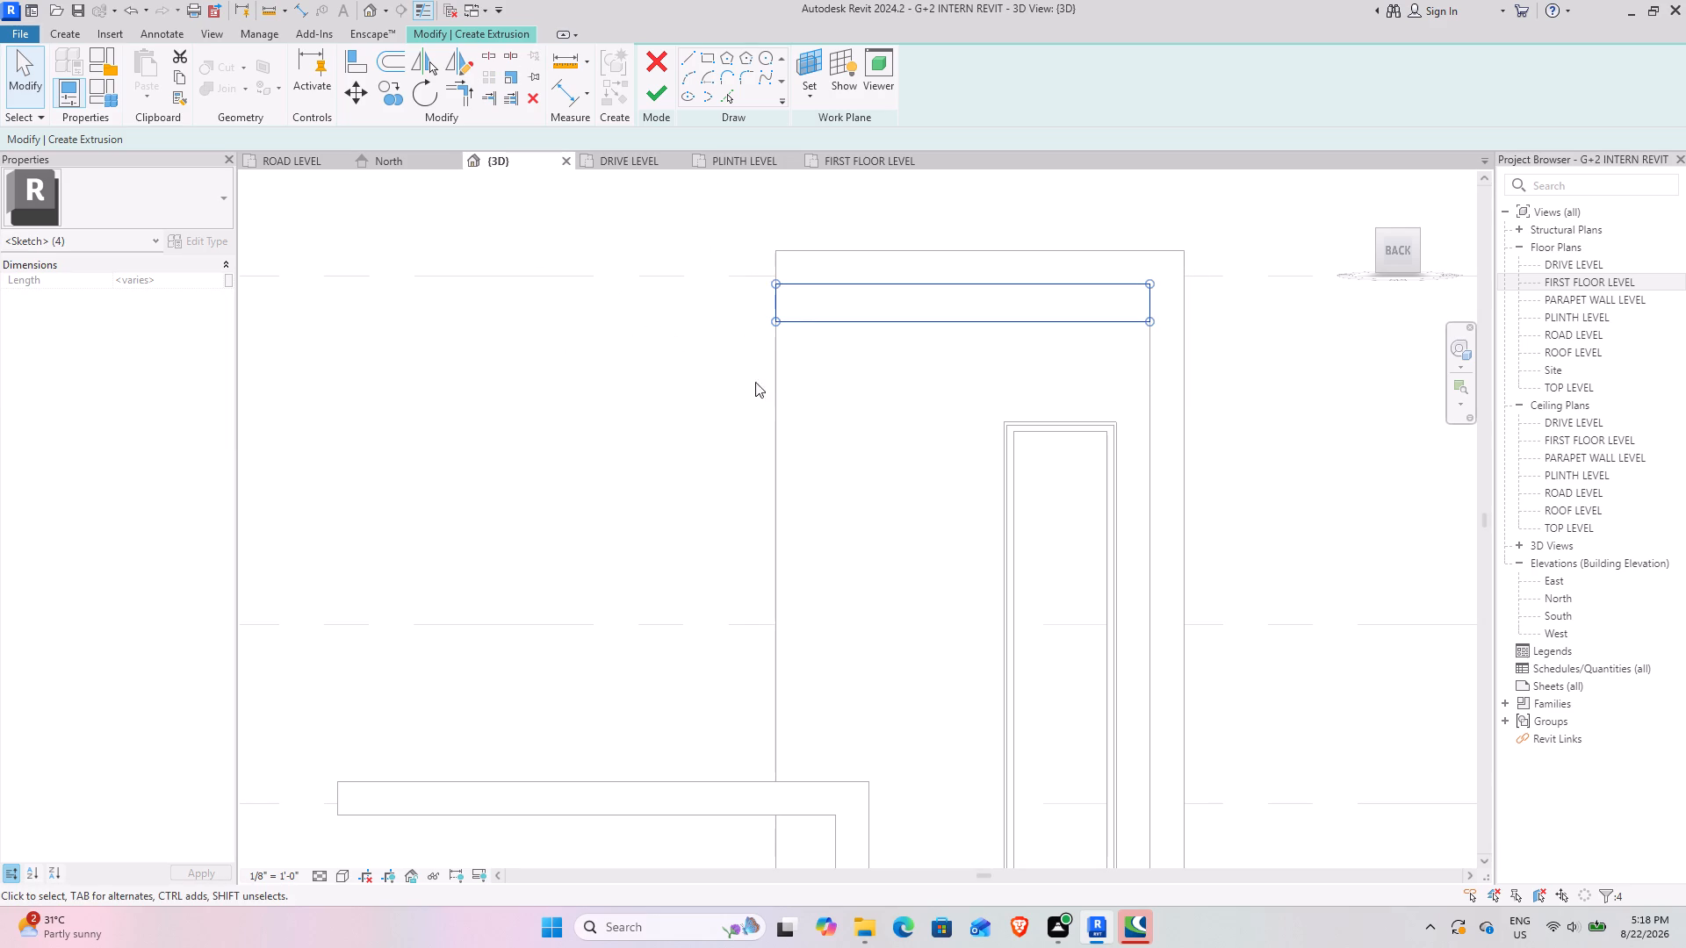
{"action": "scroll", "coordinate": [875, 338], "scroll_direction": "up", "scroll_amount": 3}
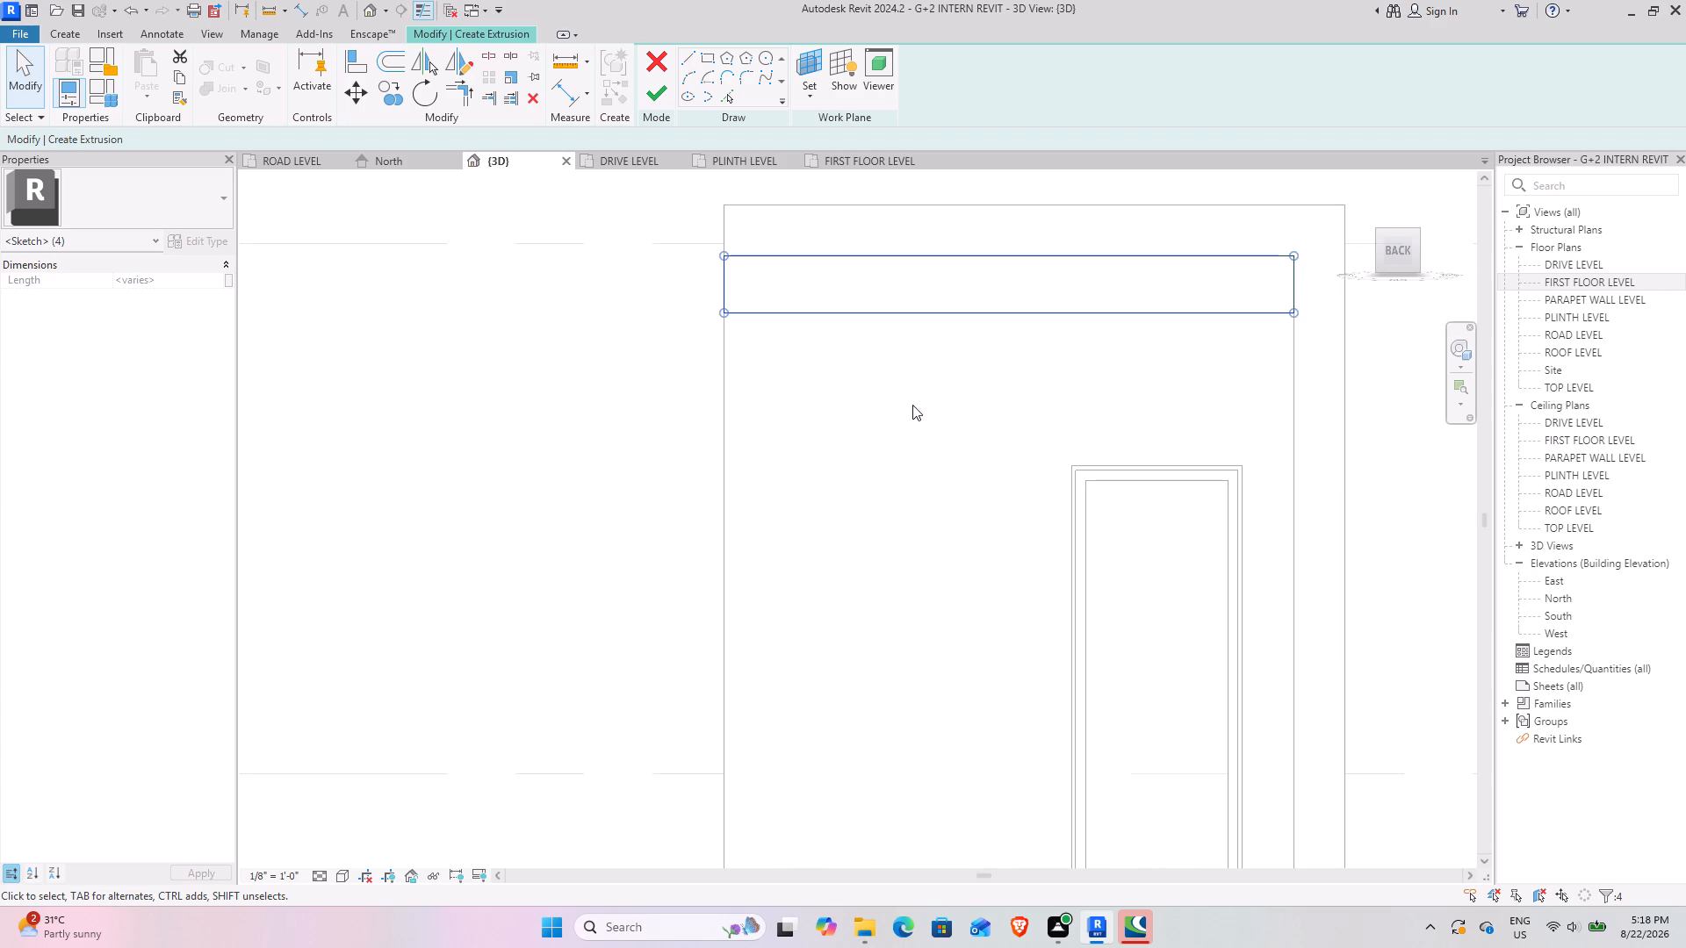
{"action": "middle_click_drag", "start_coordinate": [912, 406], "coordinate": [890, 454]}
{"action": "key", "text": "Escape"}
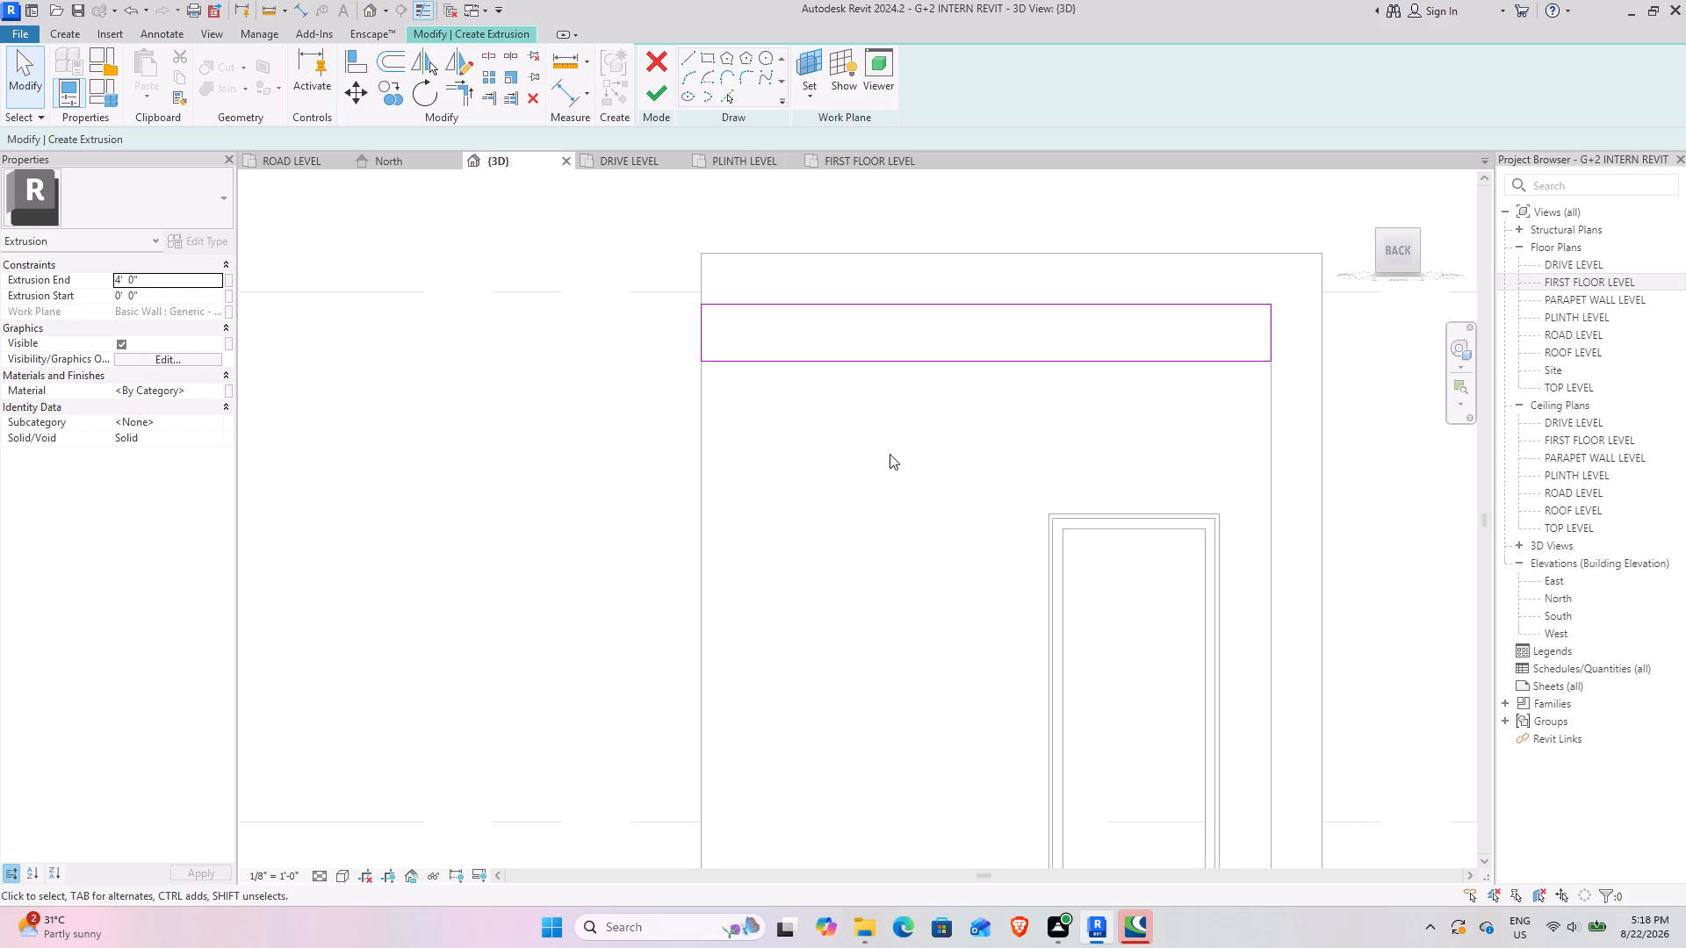
Draw a 1" vertical spacer line down from the rectangle's lower corner at the wall's outer edge.
{"action": "left_click", "coordinate": [695, 55]}
{"action": "left_click", "coordinate": [700, 366]}
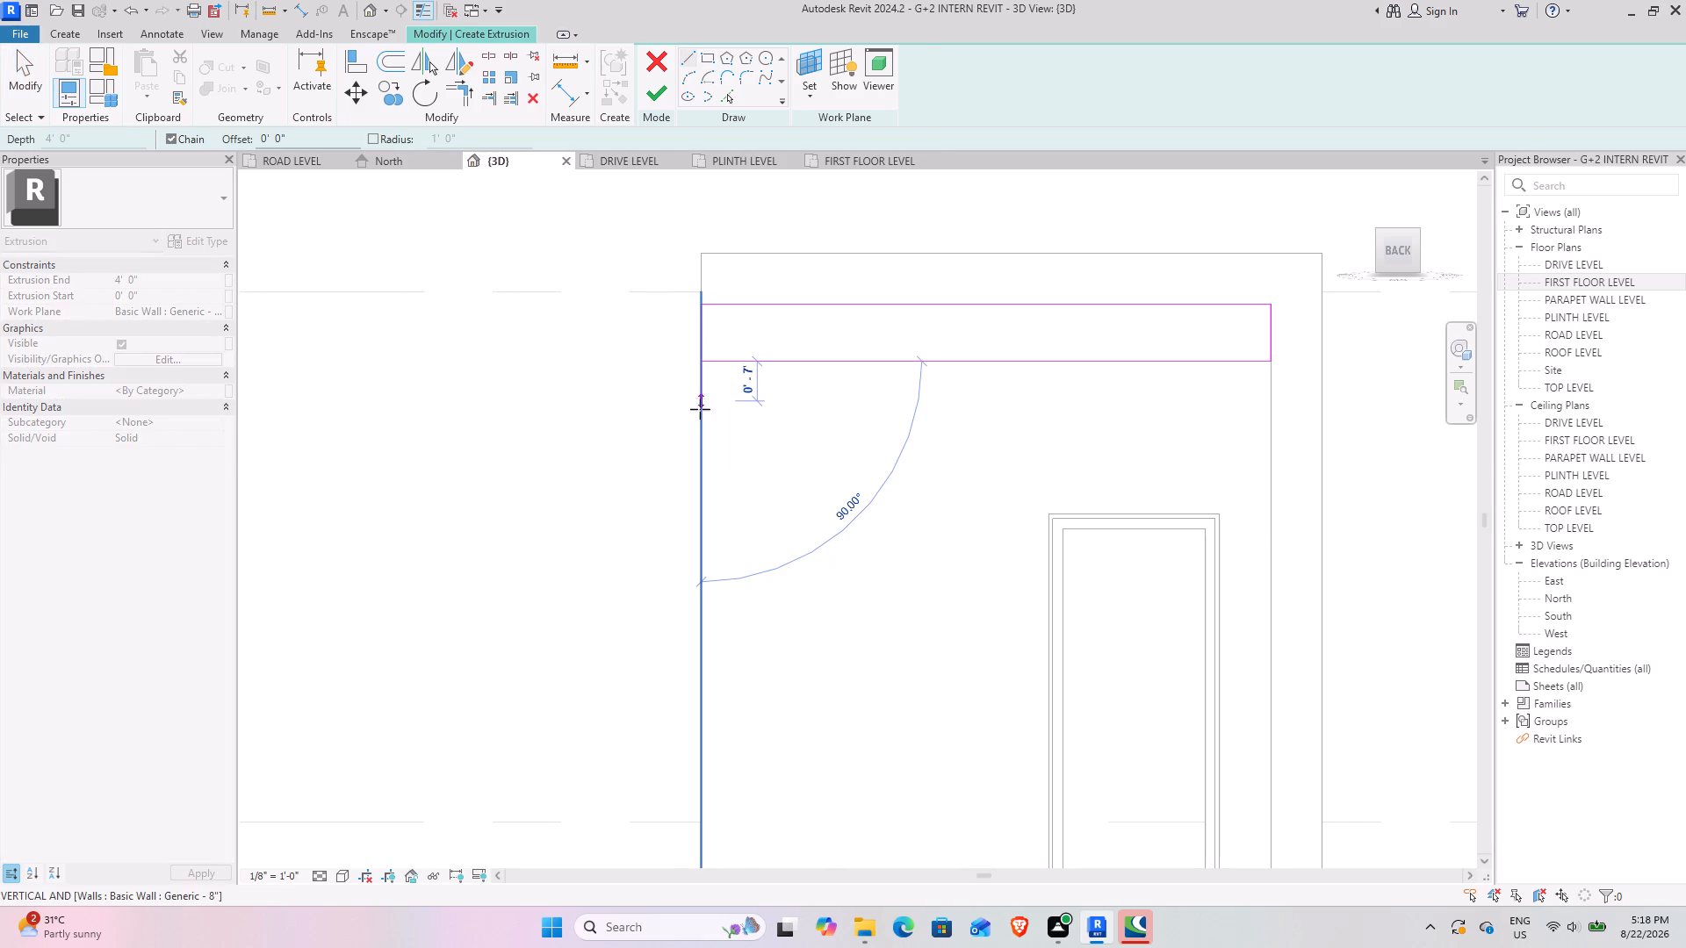
{"action": "type", "text": "1\""}
{"action": "key", "text": "Return"}
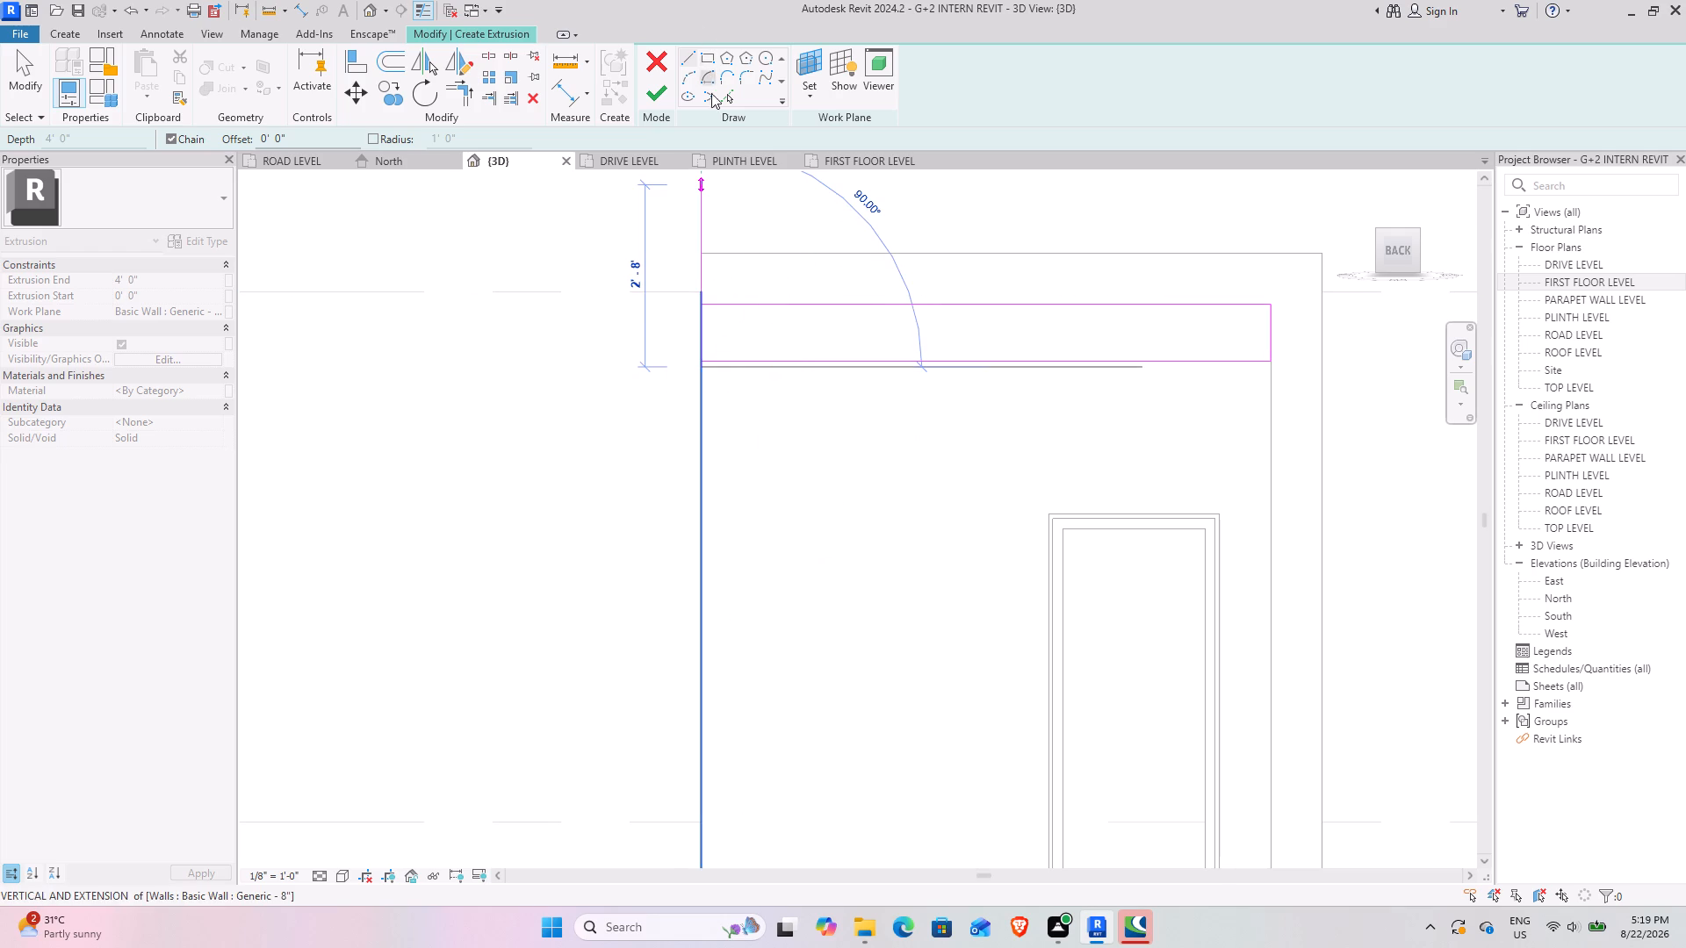
Copy the rectangle and spacer line downward from the rectangle's upper corner to the spacer's lower end, leaving a 1" gap.
{"action": "left_click", "coordinate": [400, 87]}
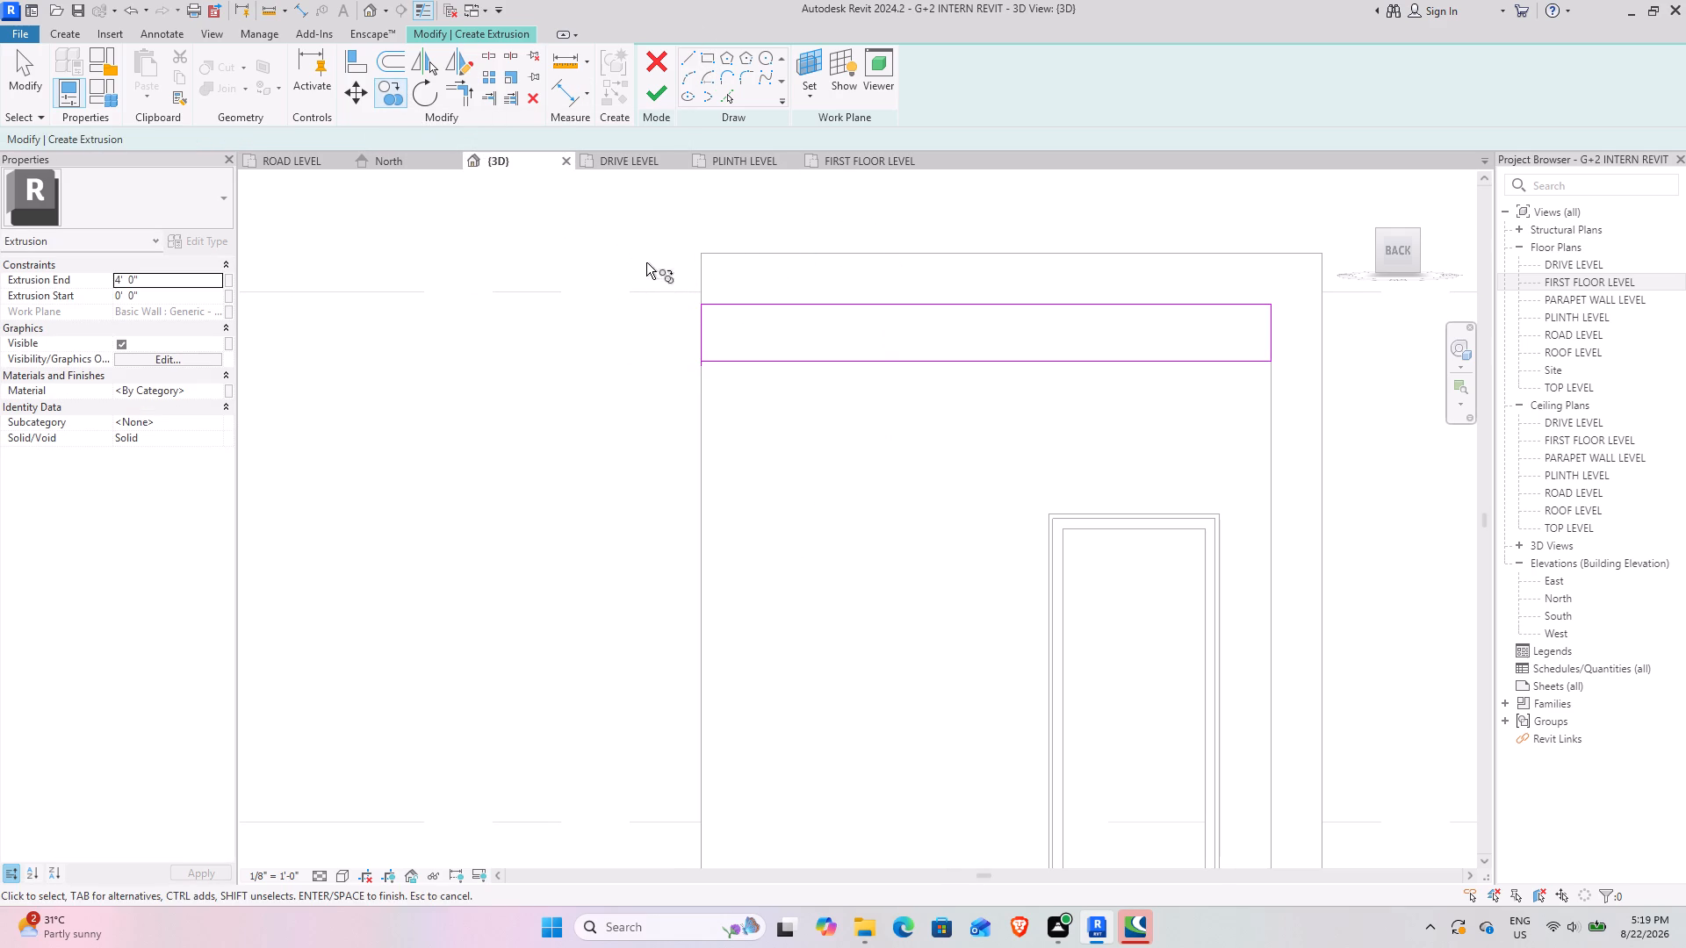
{"action": "left_click_drag", "start_coordinate": [646, 262], "coordinate": [1373, 427]}
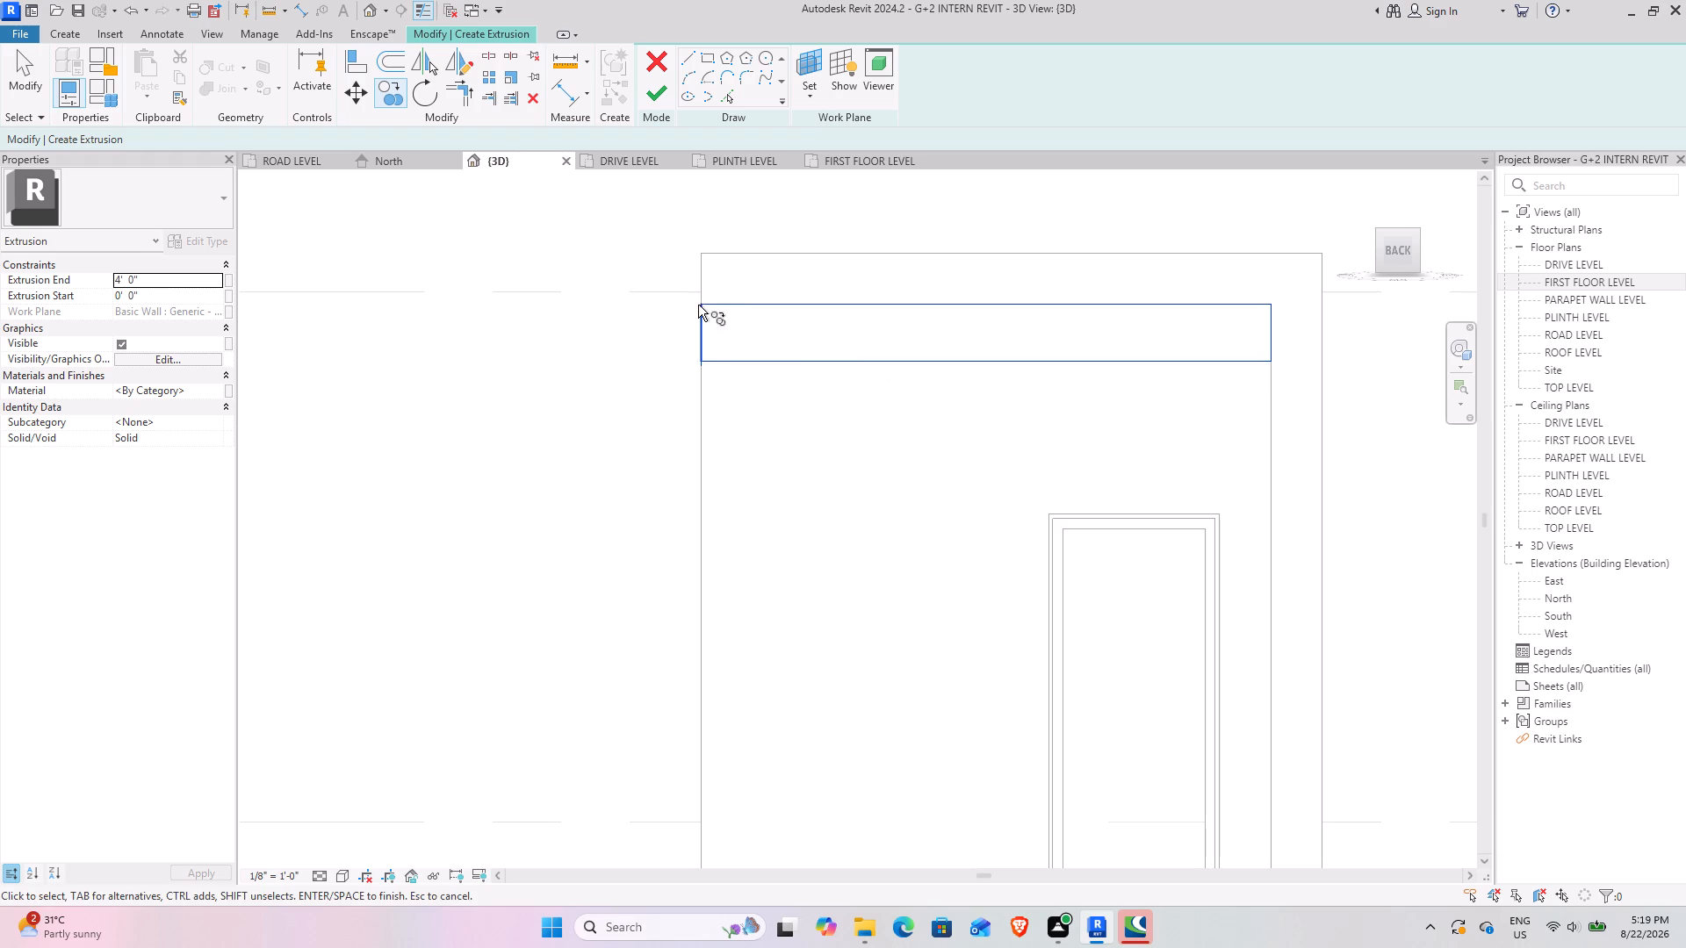
{"action": "left_click", "coordinate": [395, 101]}
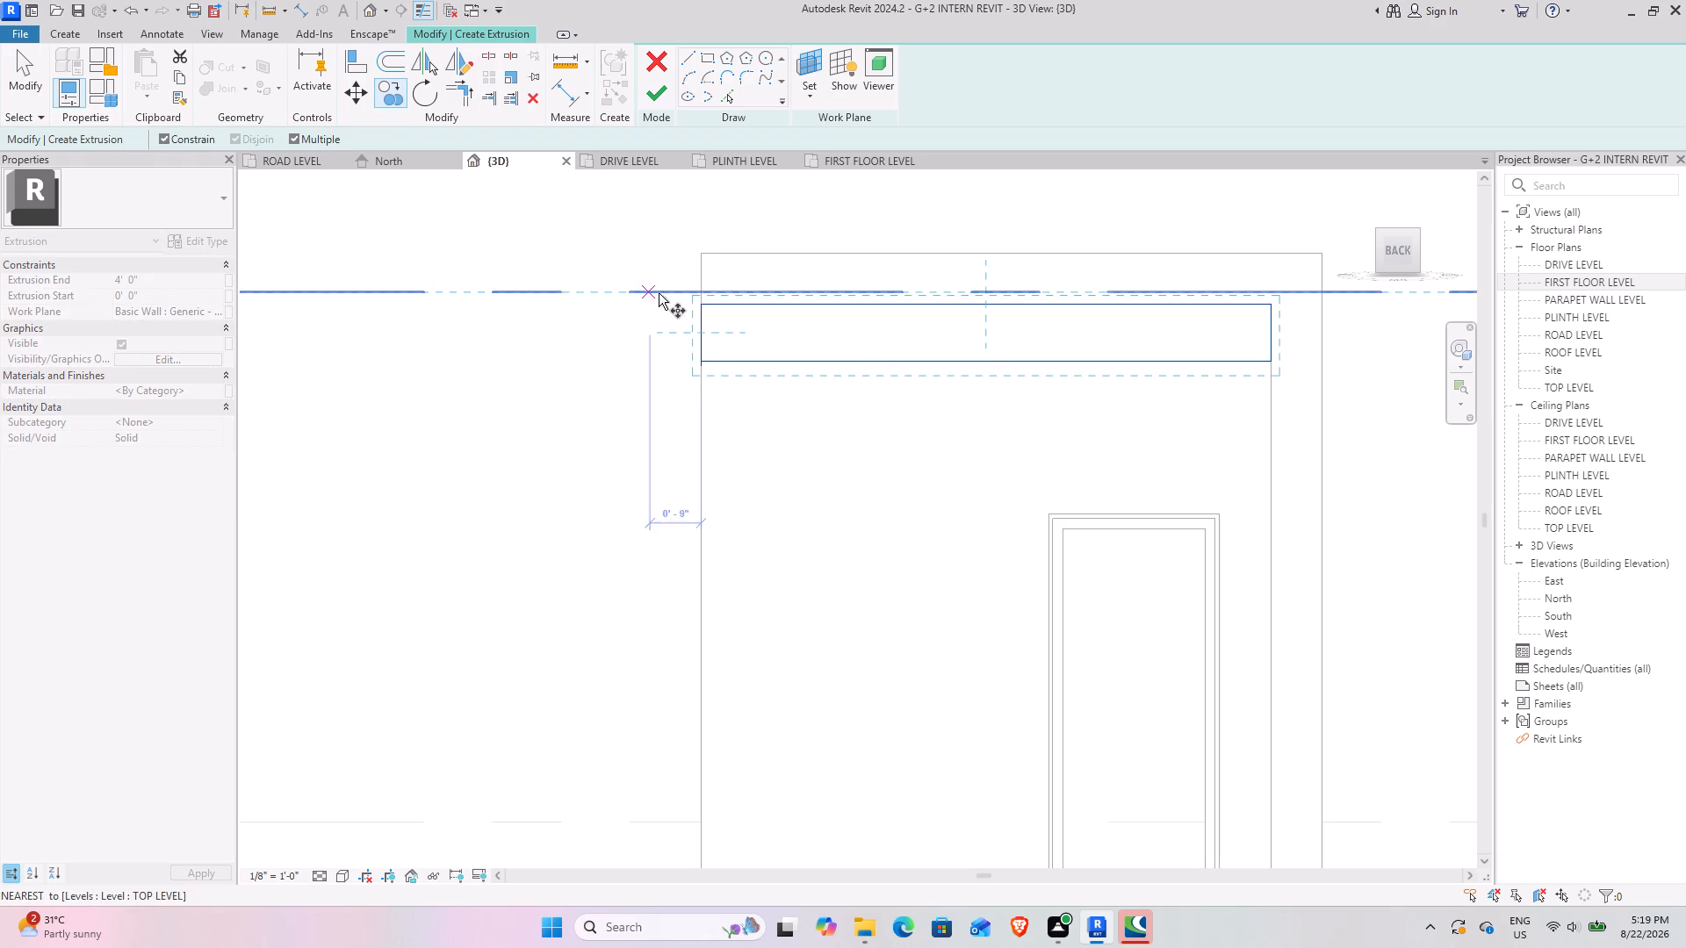
{"action": "left_click", "coordinate": [696, 306]}
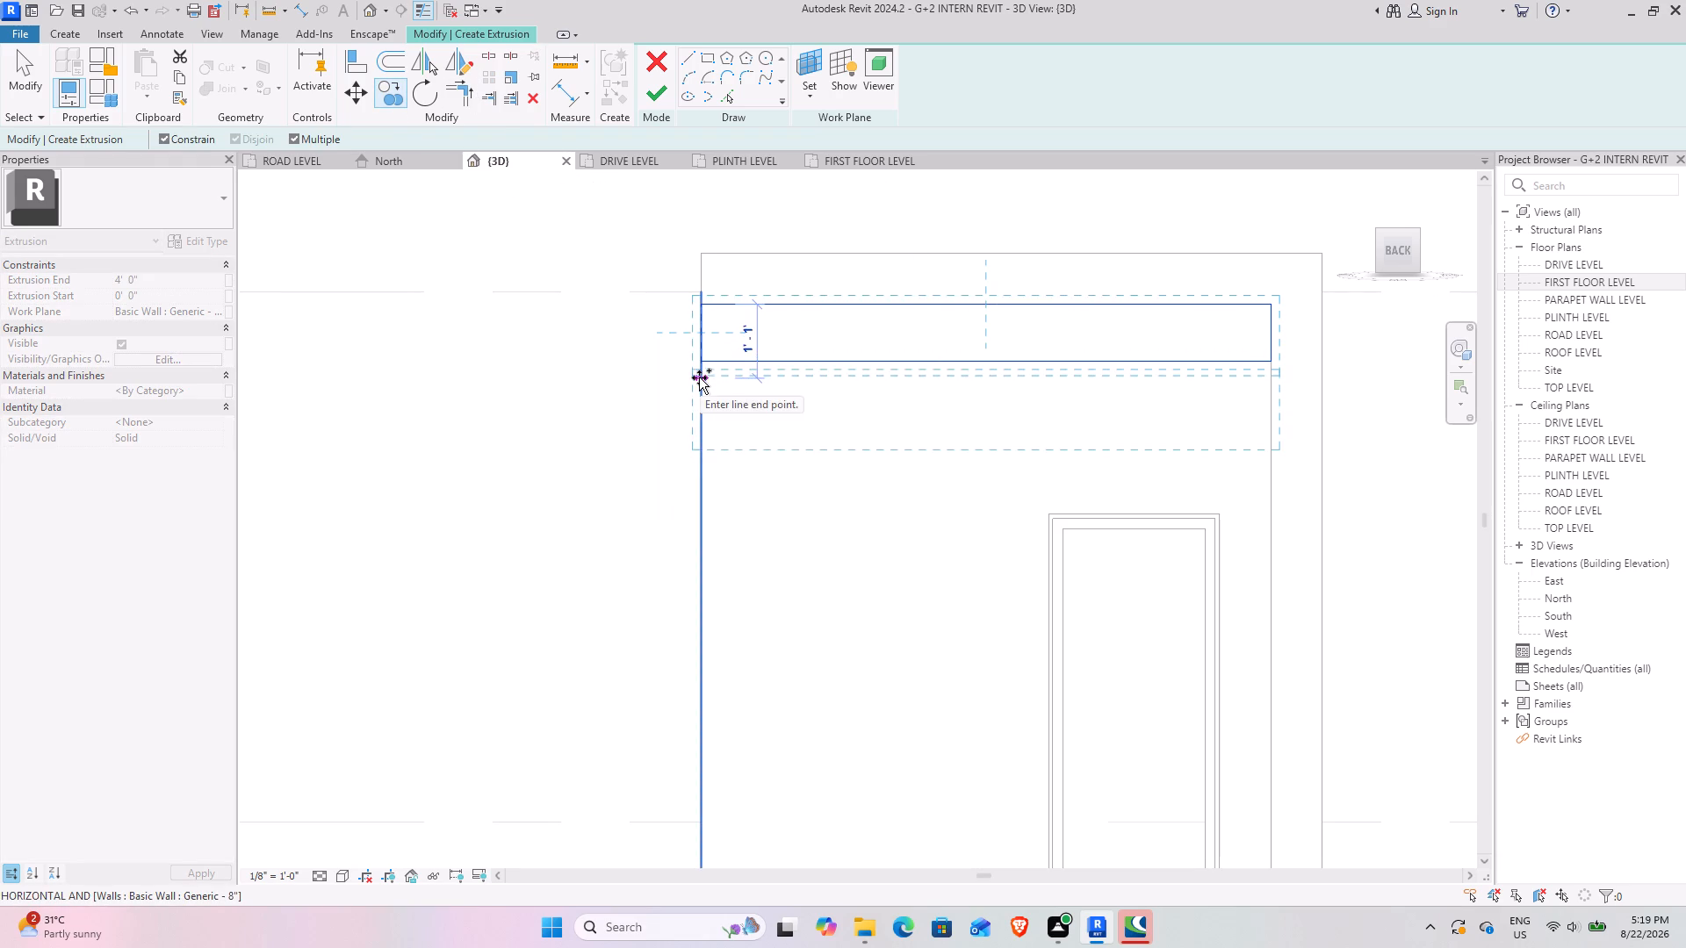
{"action": "scroll", "coordinate": [695, 378], "scroll_direction": "up", "scroll_amount": 12}
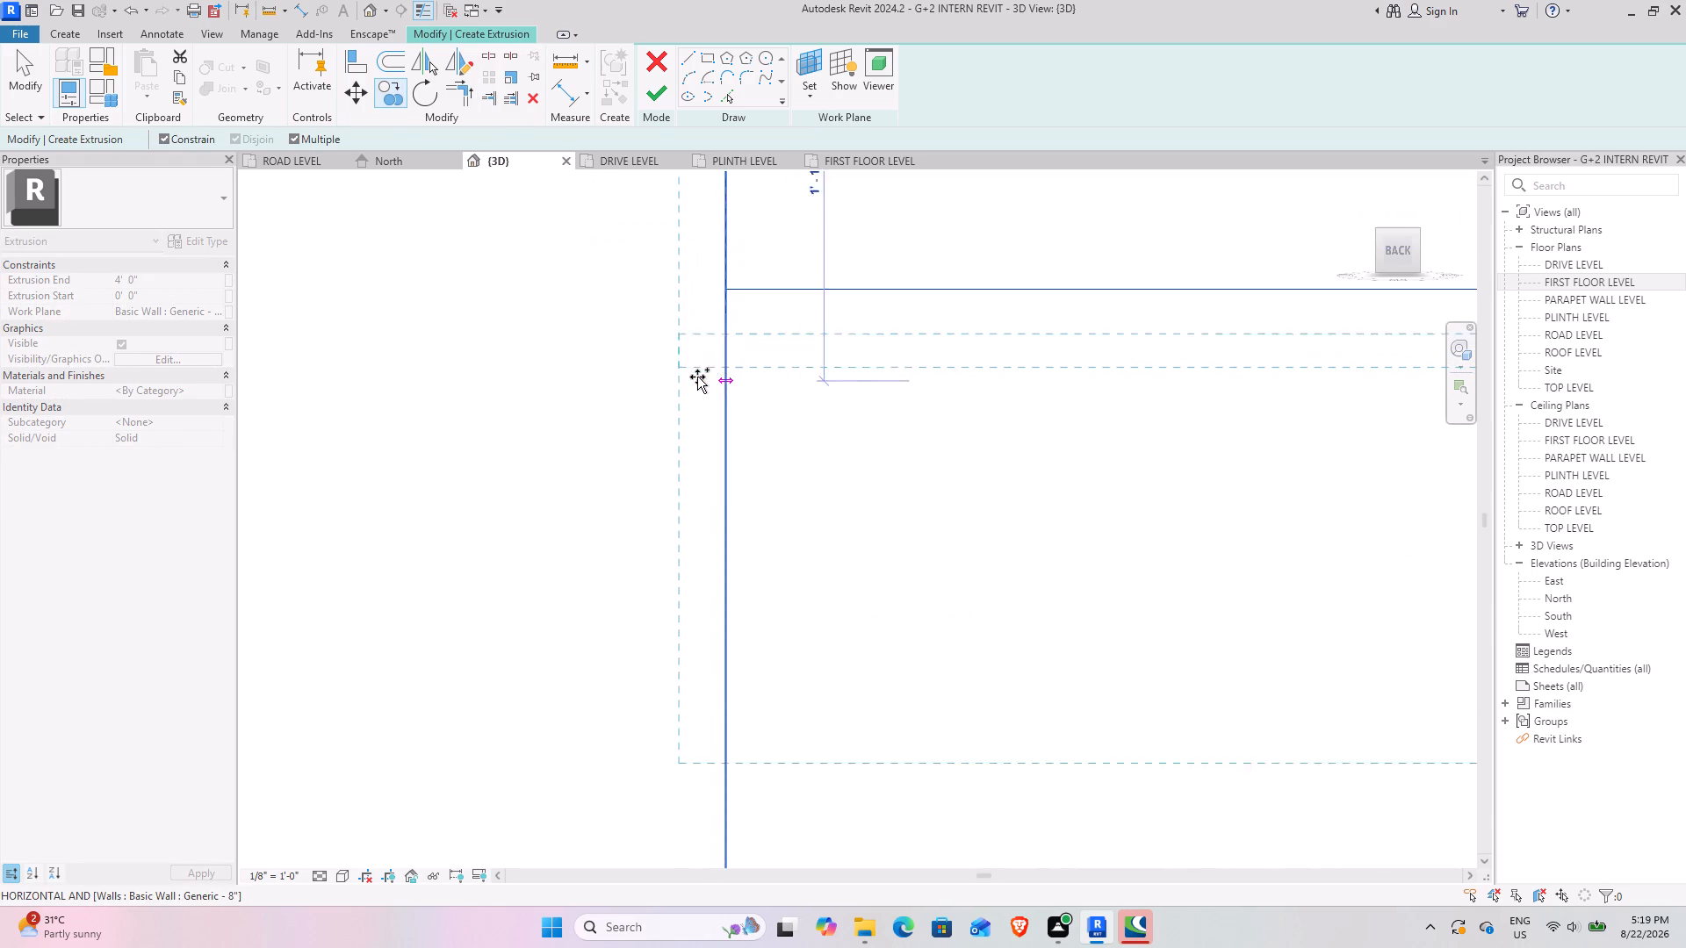
{"action": "left_click", "coordinate": [723, 314]}
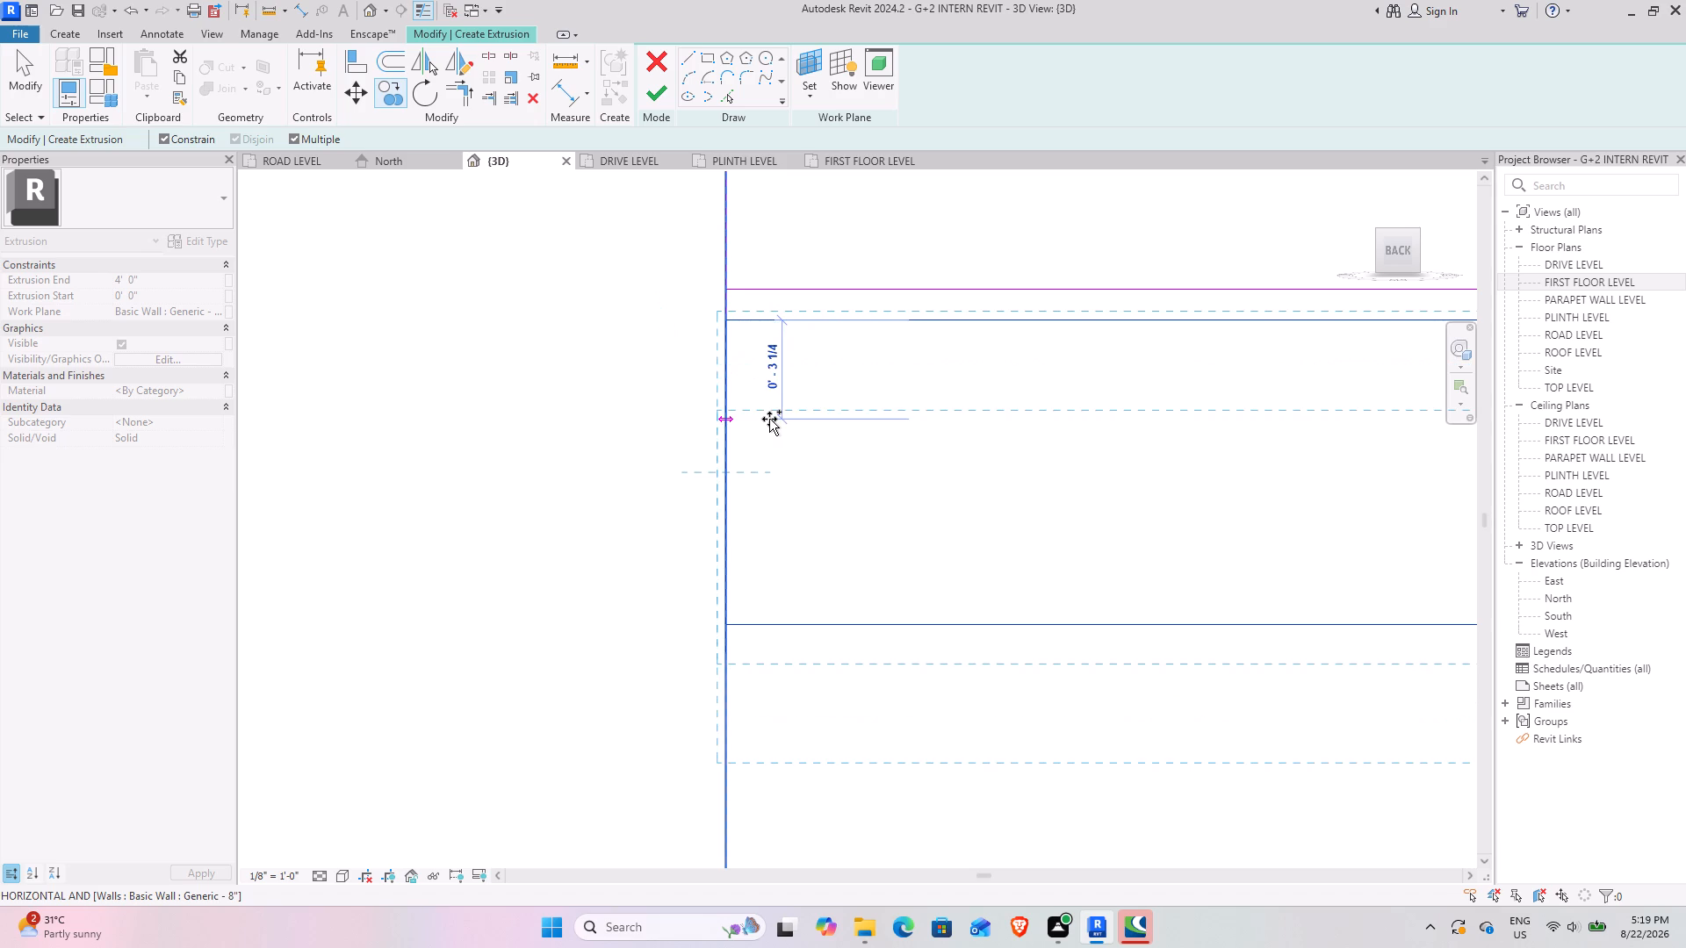
{"action": "scroll", "coordinate": [770, 420], "scroll_direction": "down", "scroll_amount": 7}
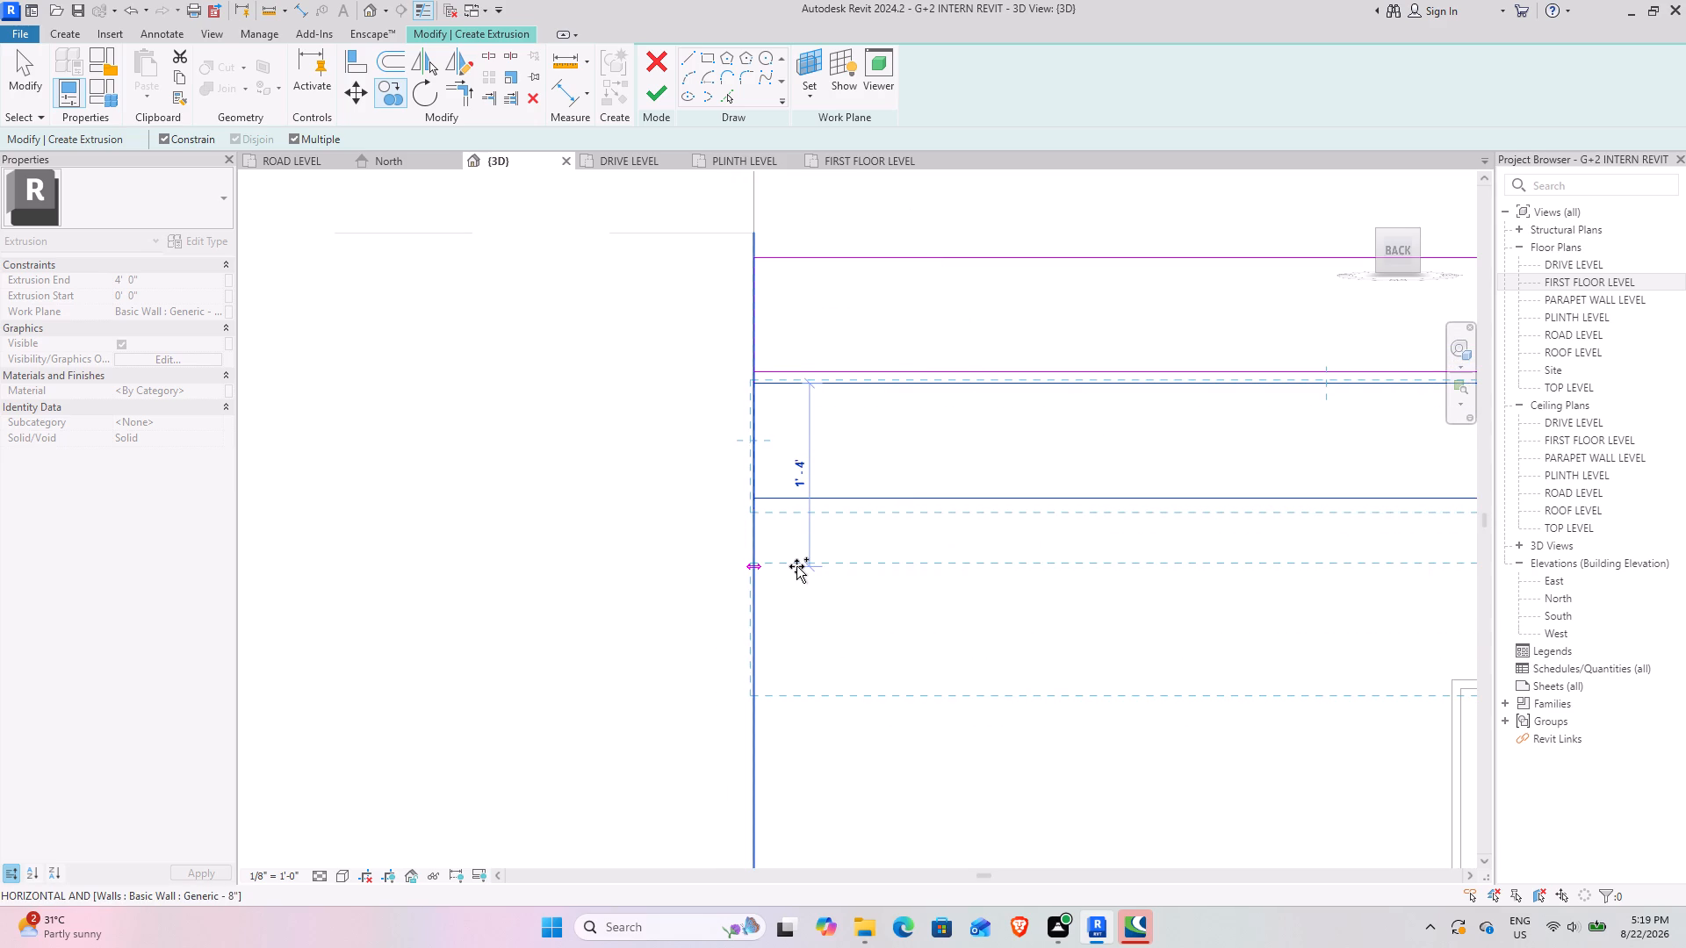
{"action": "key", "text": "Escape"}
{"action": "key", "text": "Escape"}
{"action": "scroll", "coordinate": [759, 383], "scroll_direction": "up", "scroll_amount": 3}
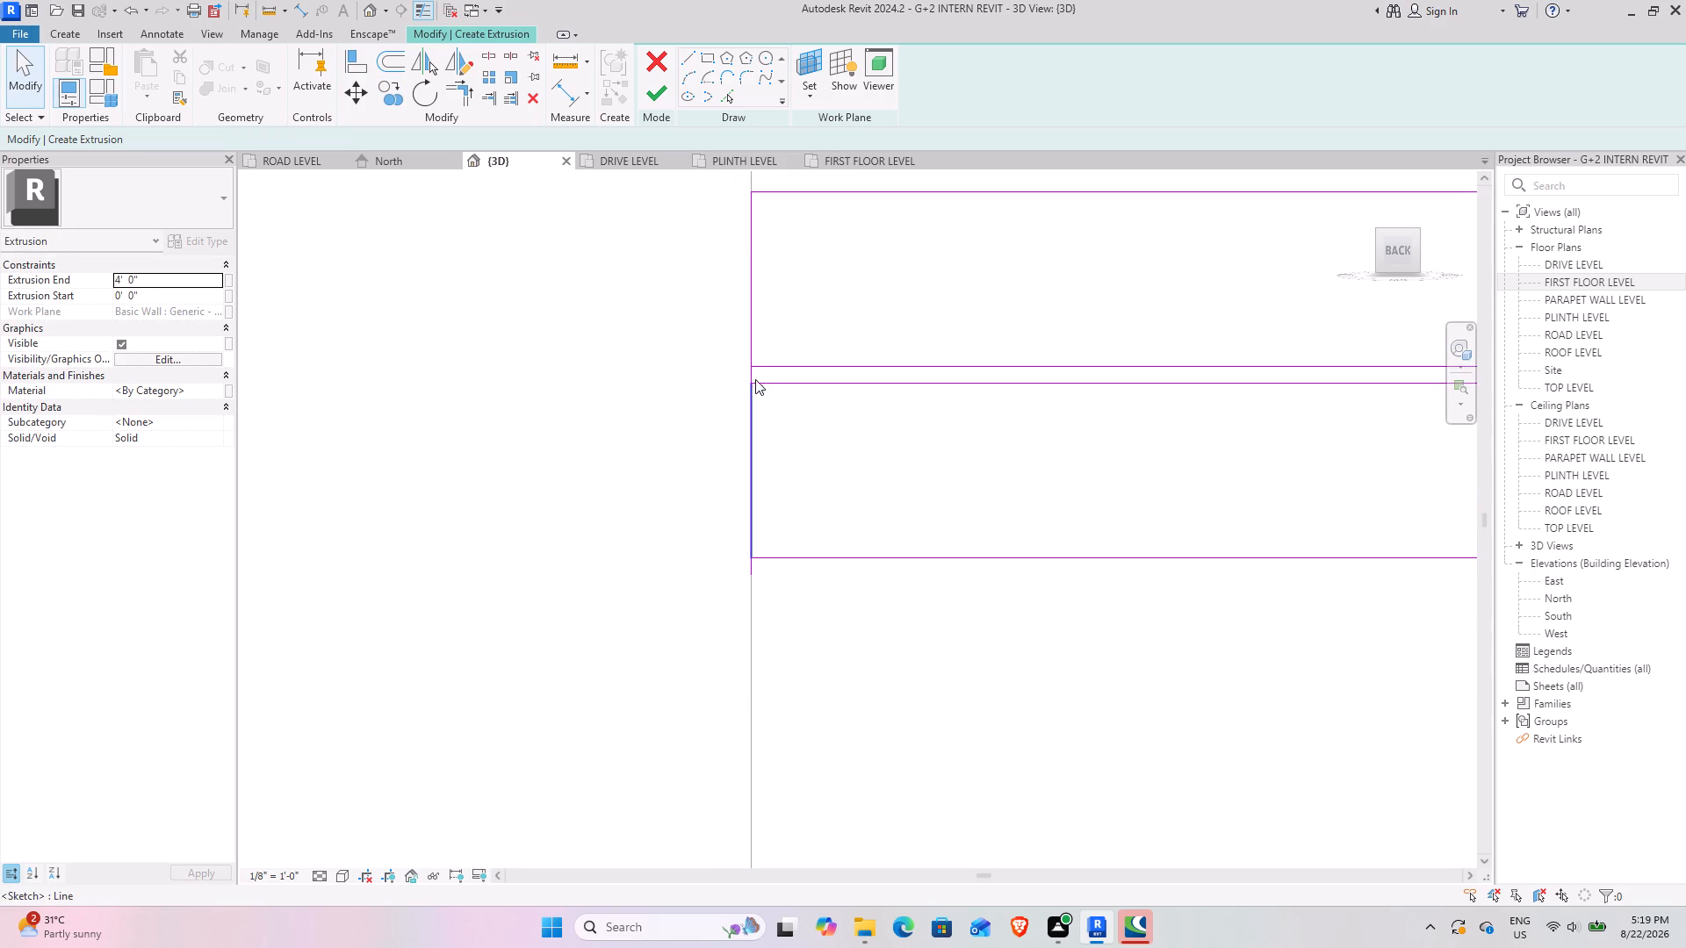
Delete the two 1" spacer lines below the original and copied rectangles.
{"action": "left_click", "coordinate": [752, 370]}
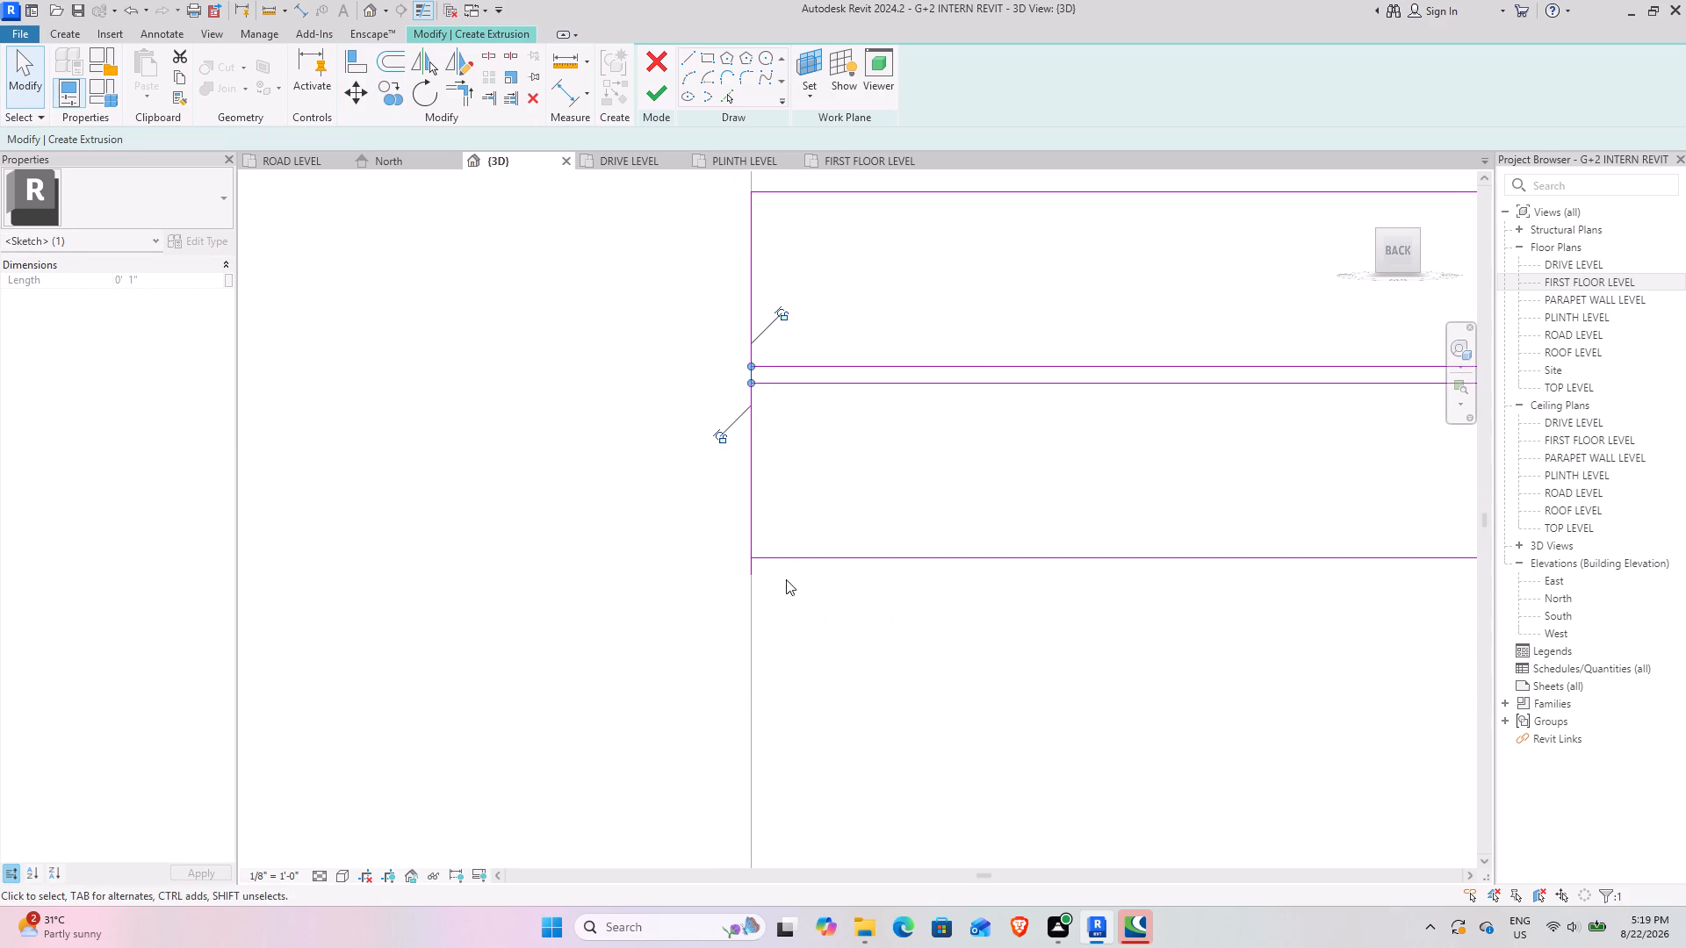
{"action": "left_click", "coordinate": [755, 573], "text": "ctrl"}
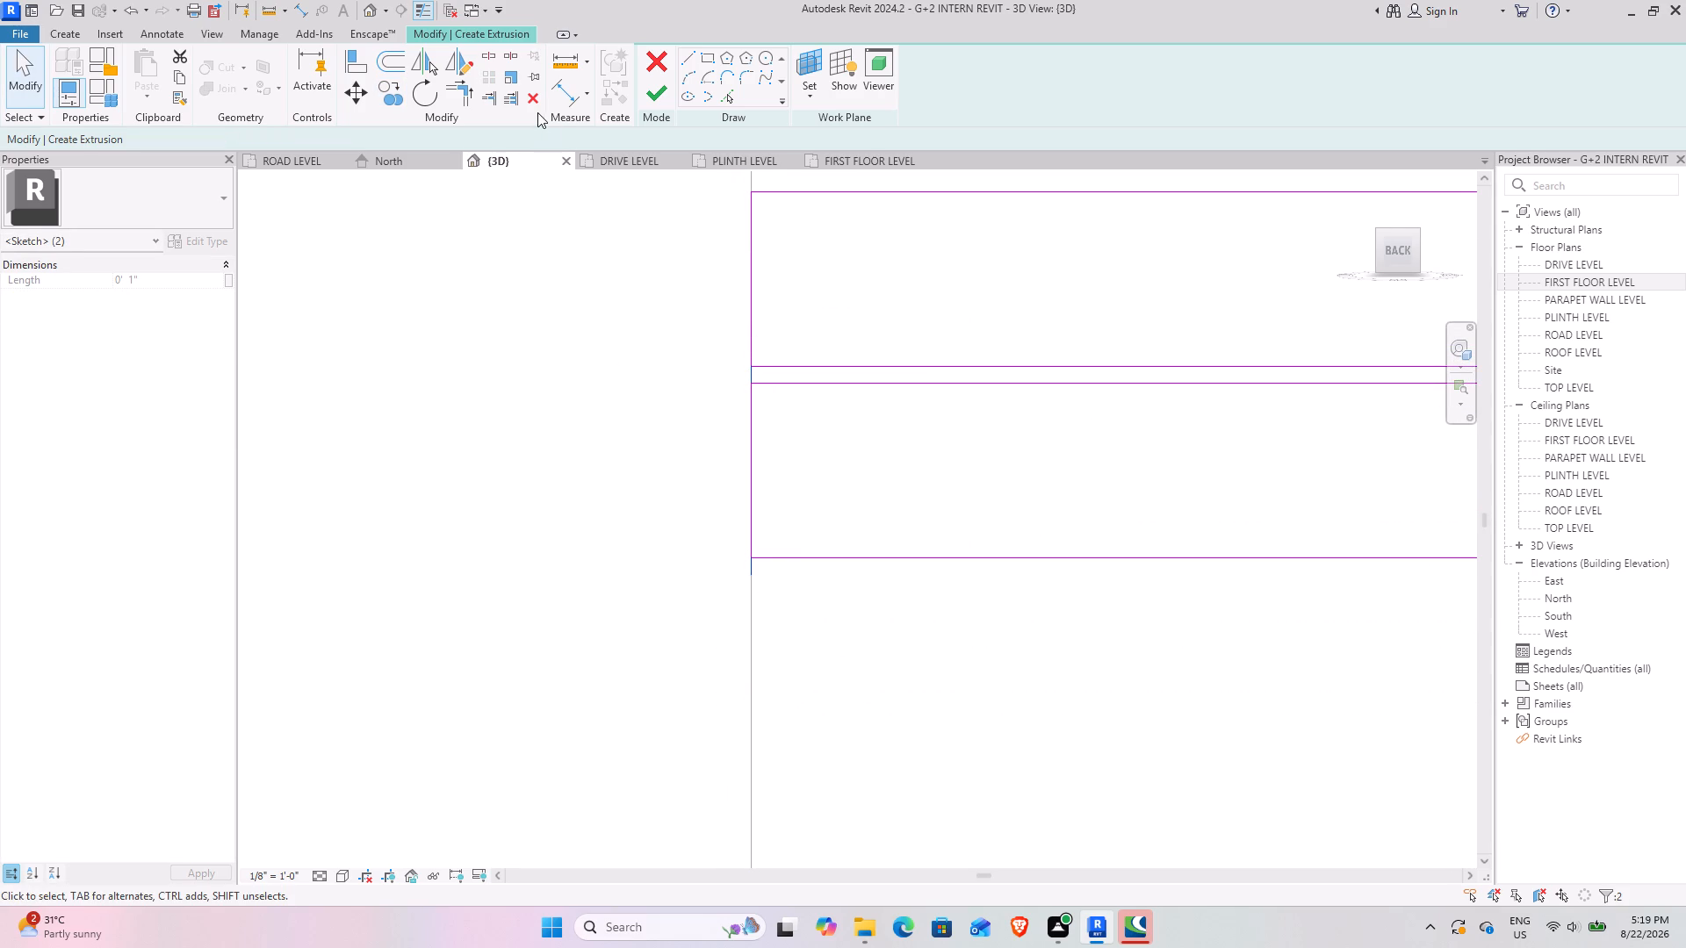
{"action": "left_click", "coordinate": [534, 102]}
Set the strip extrusion's end to 1".
{"action": "scroll", "coordinate": [823, 559], "scroll_direction": "down", "scroll_amount": 3}
{"action": "middle_click_drag", "start_coordinate": [991, 578], "coordinate": [479, 499]}
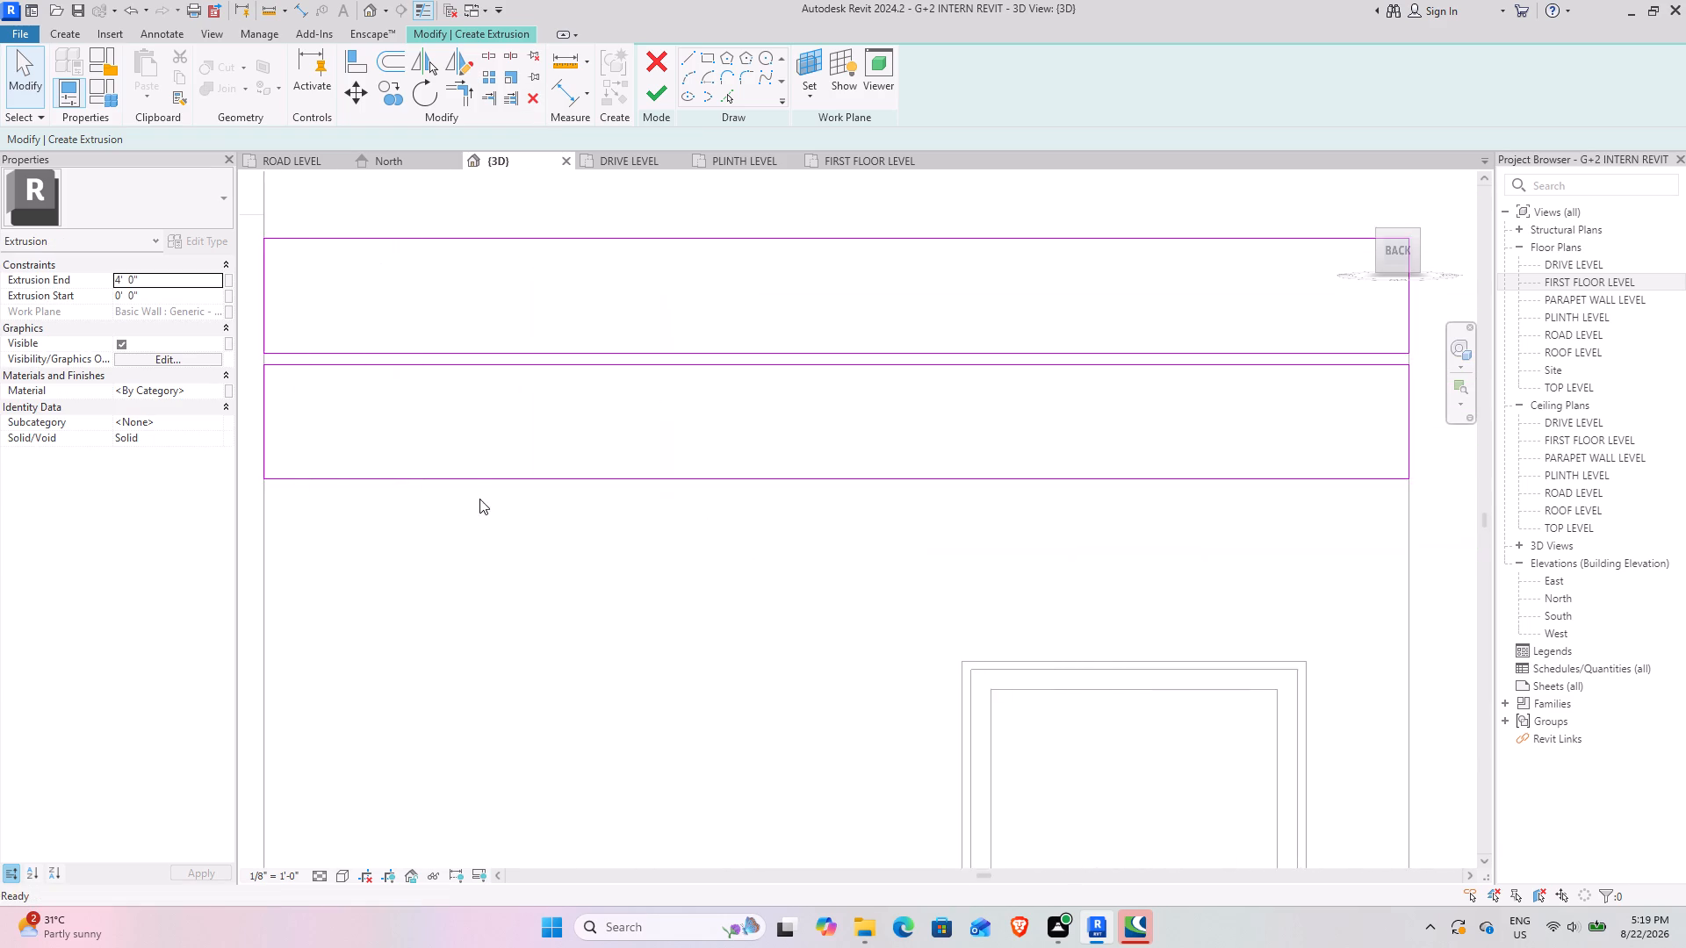
{"action": "scroll", "coordinate": [479, 499], "scroll_direction": "down", "scroll_amount": 2}
{"action": "middle_click_drag", "start_coordinate": [472, 507], "coordinate": [802, 592]}
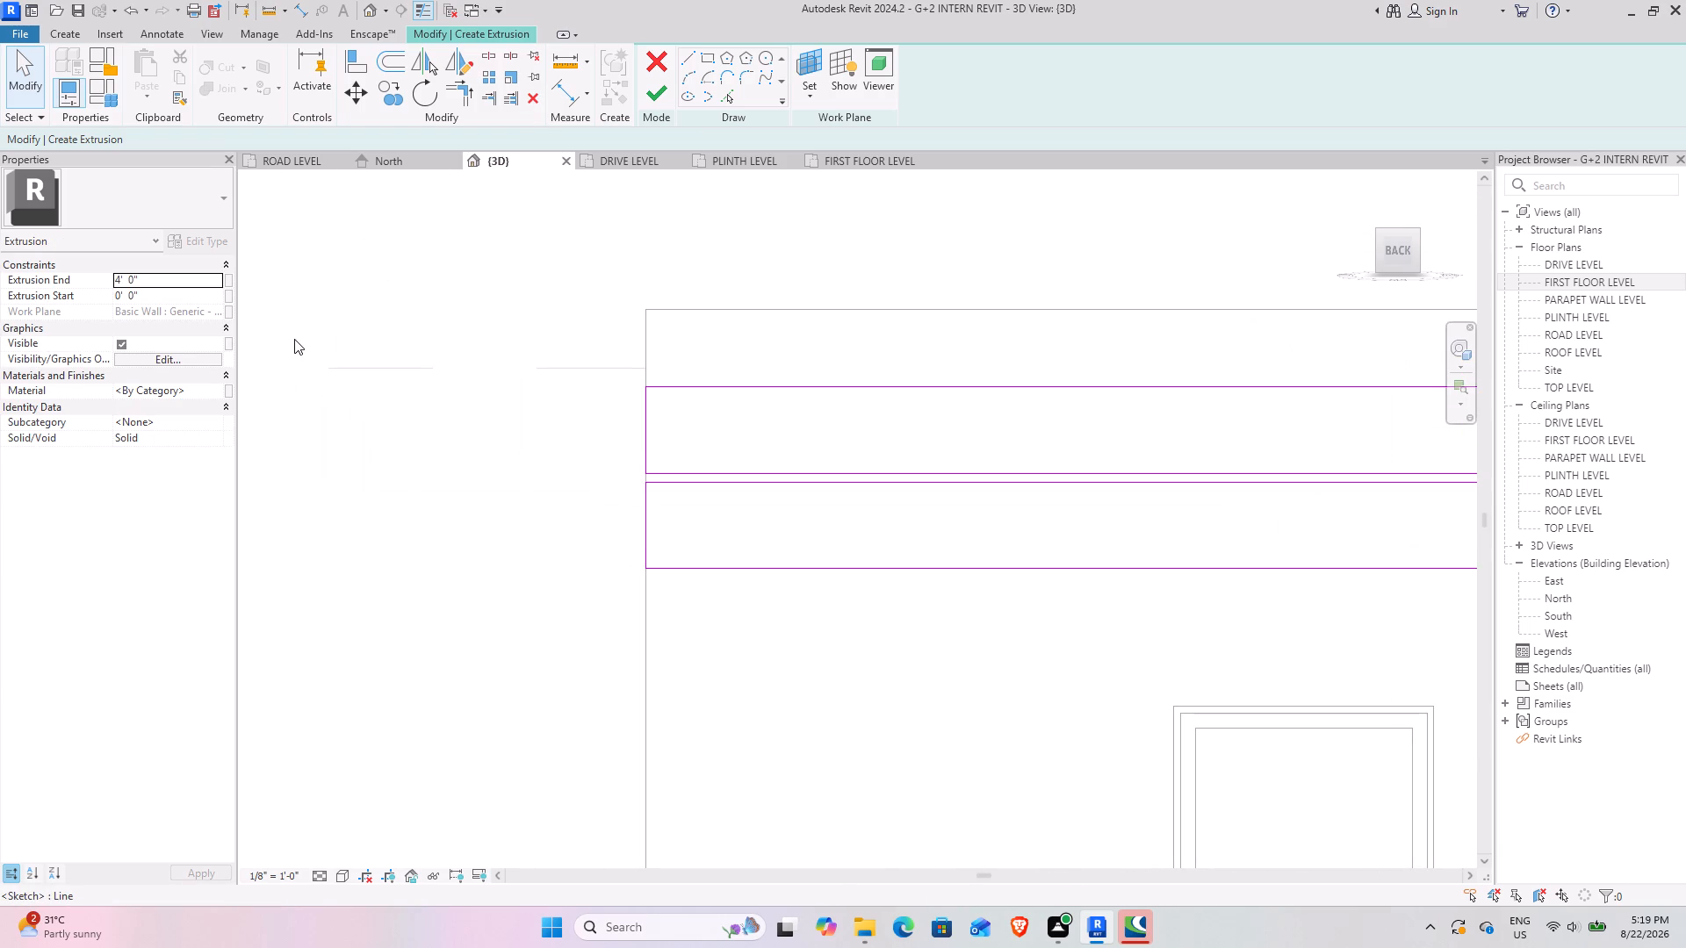
{"action": "left_click", "coordinate": [178, 271]}
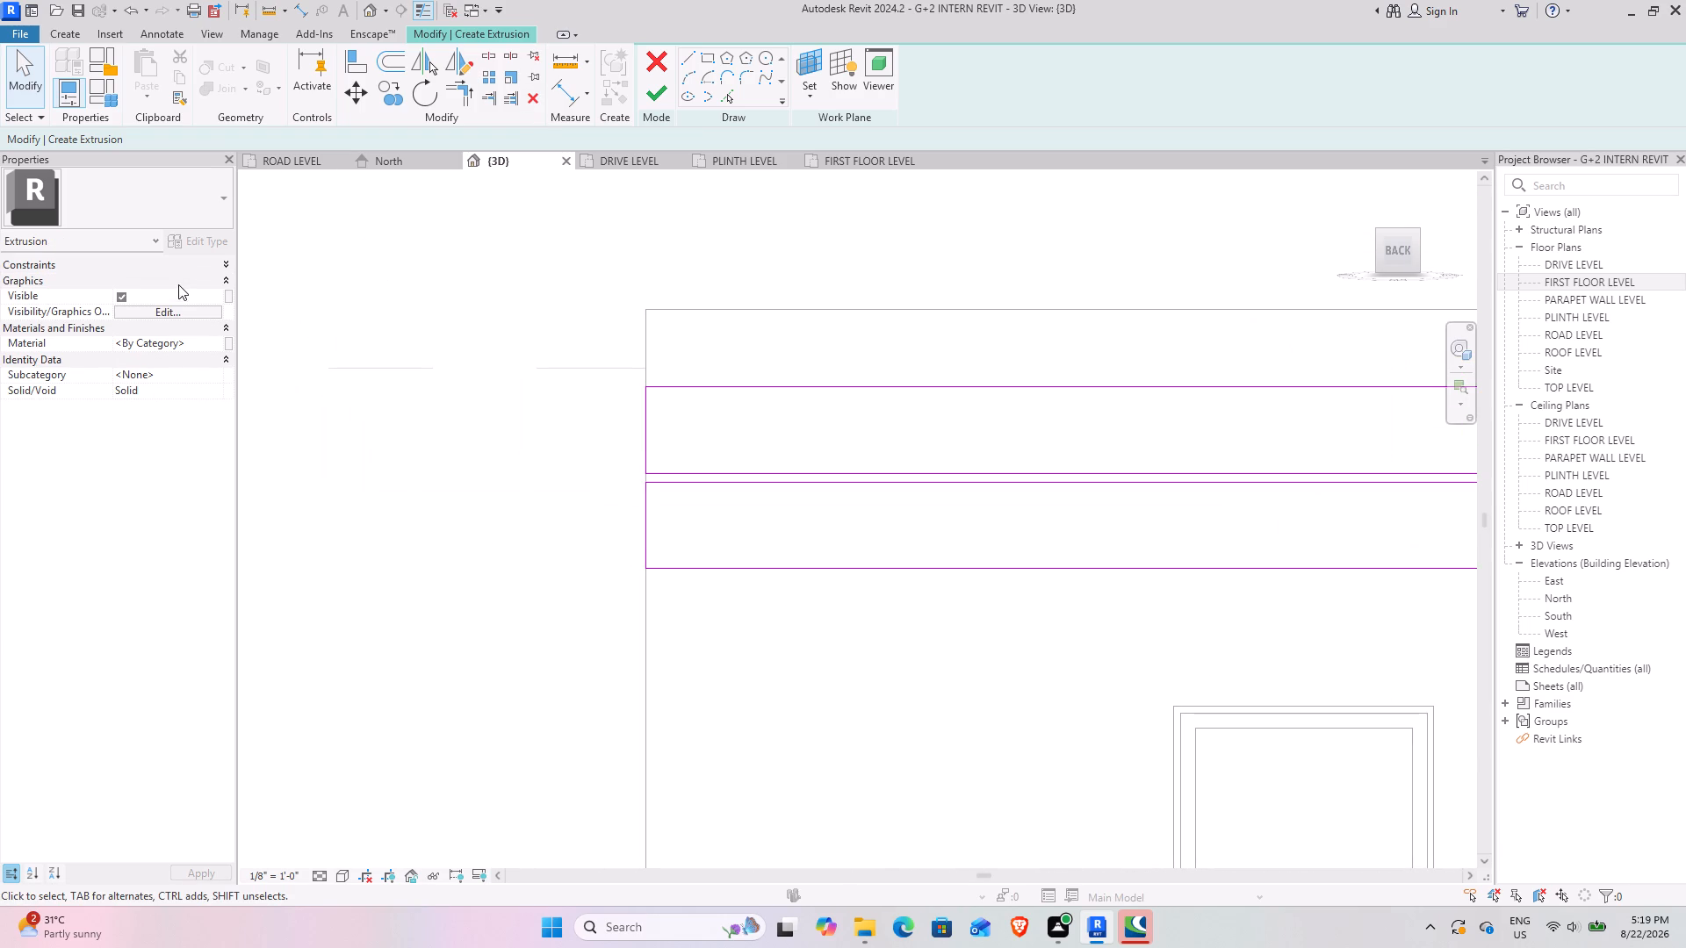
{"action": "left_click", "coordinate": [225, 264]}
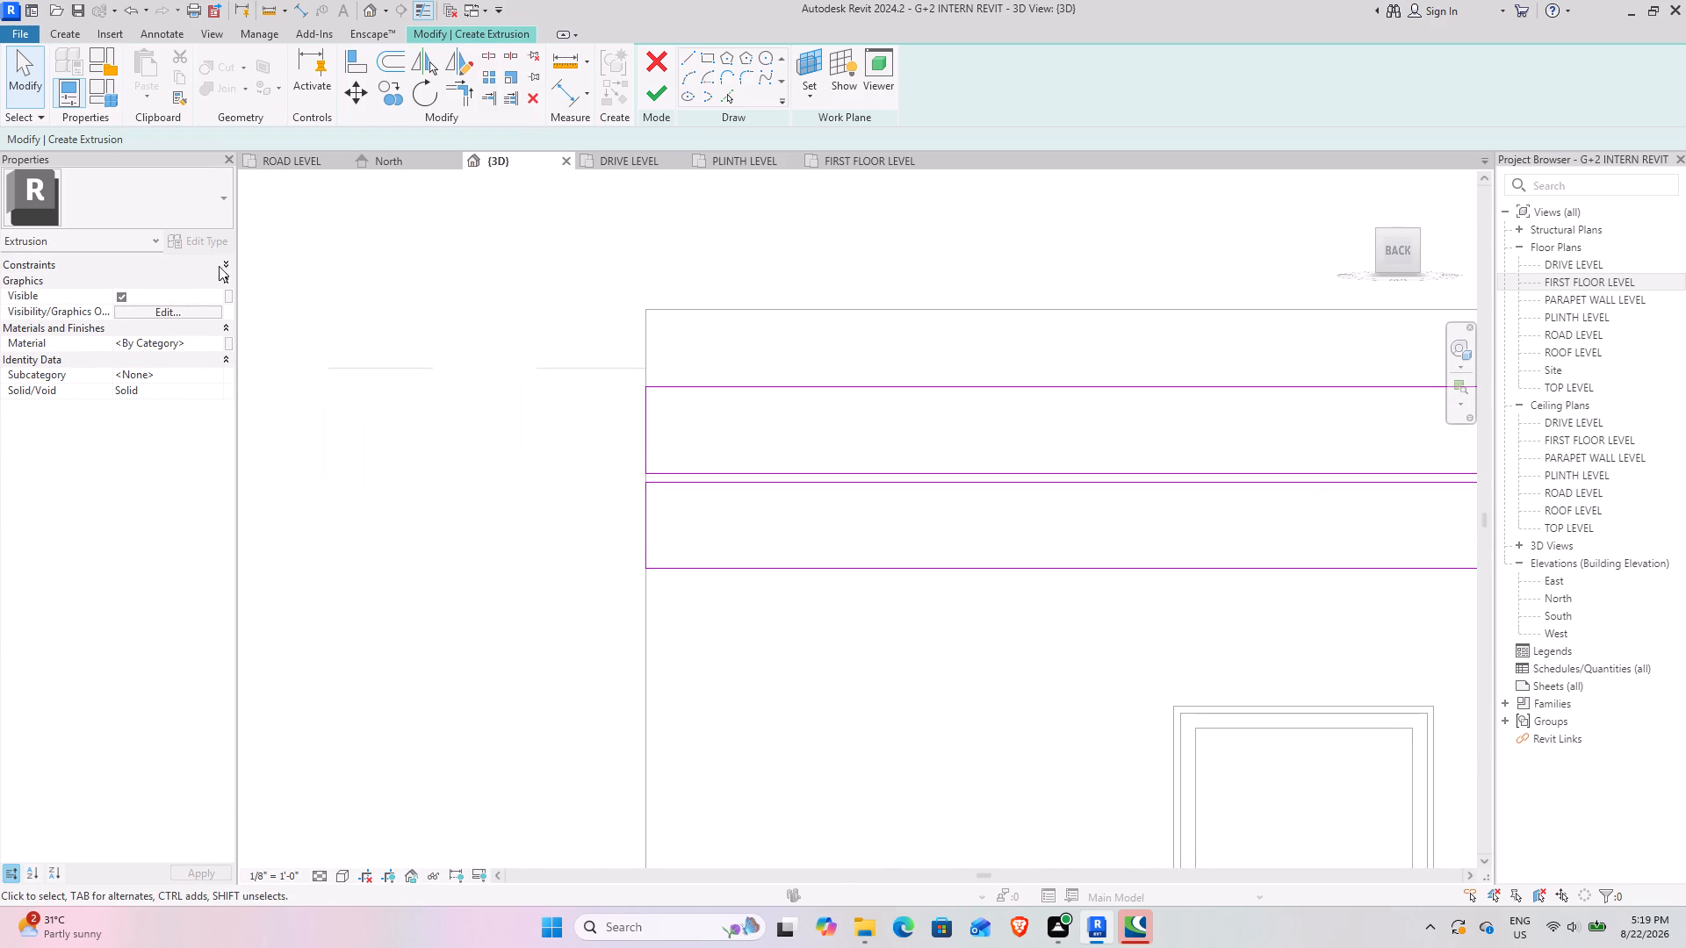
{"action": "left_click", "coordinate": [227, 262]}
{"action": "left_click", "coordinate": [177, 274]}
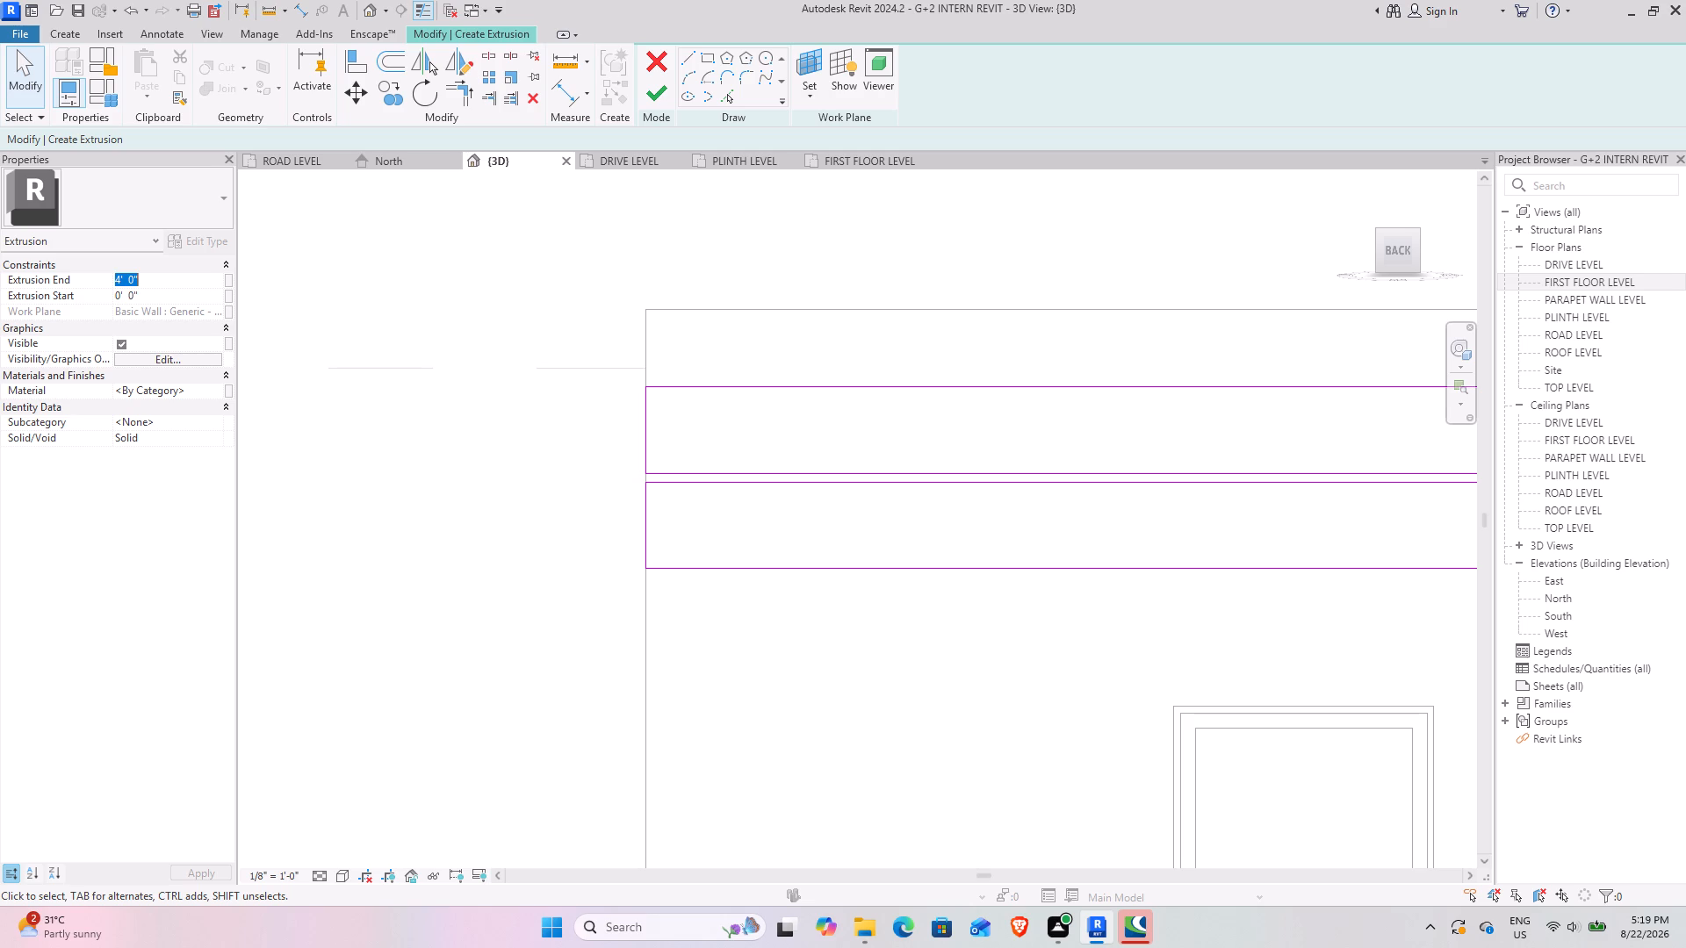
{"action": "key", "text": "1"}
{"action": "key", "text": "shift+quotedbl"}
{"action": "key", "text": "Return"}
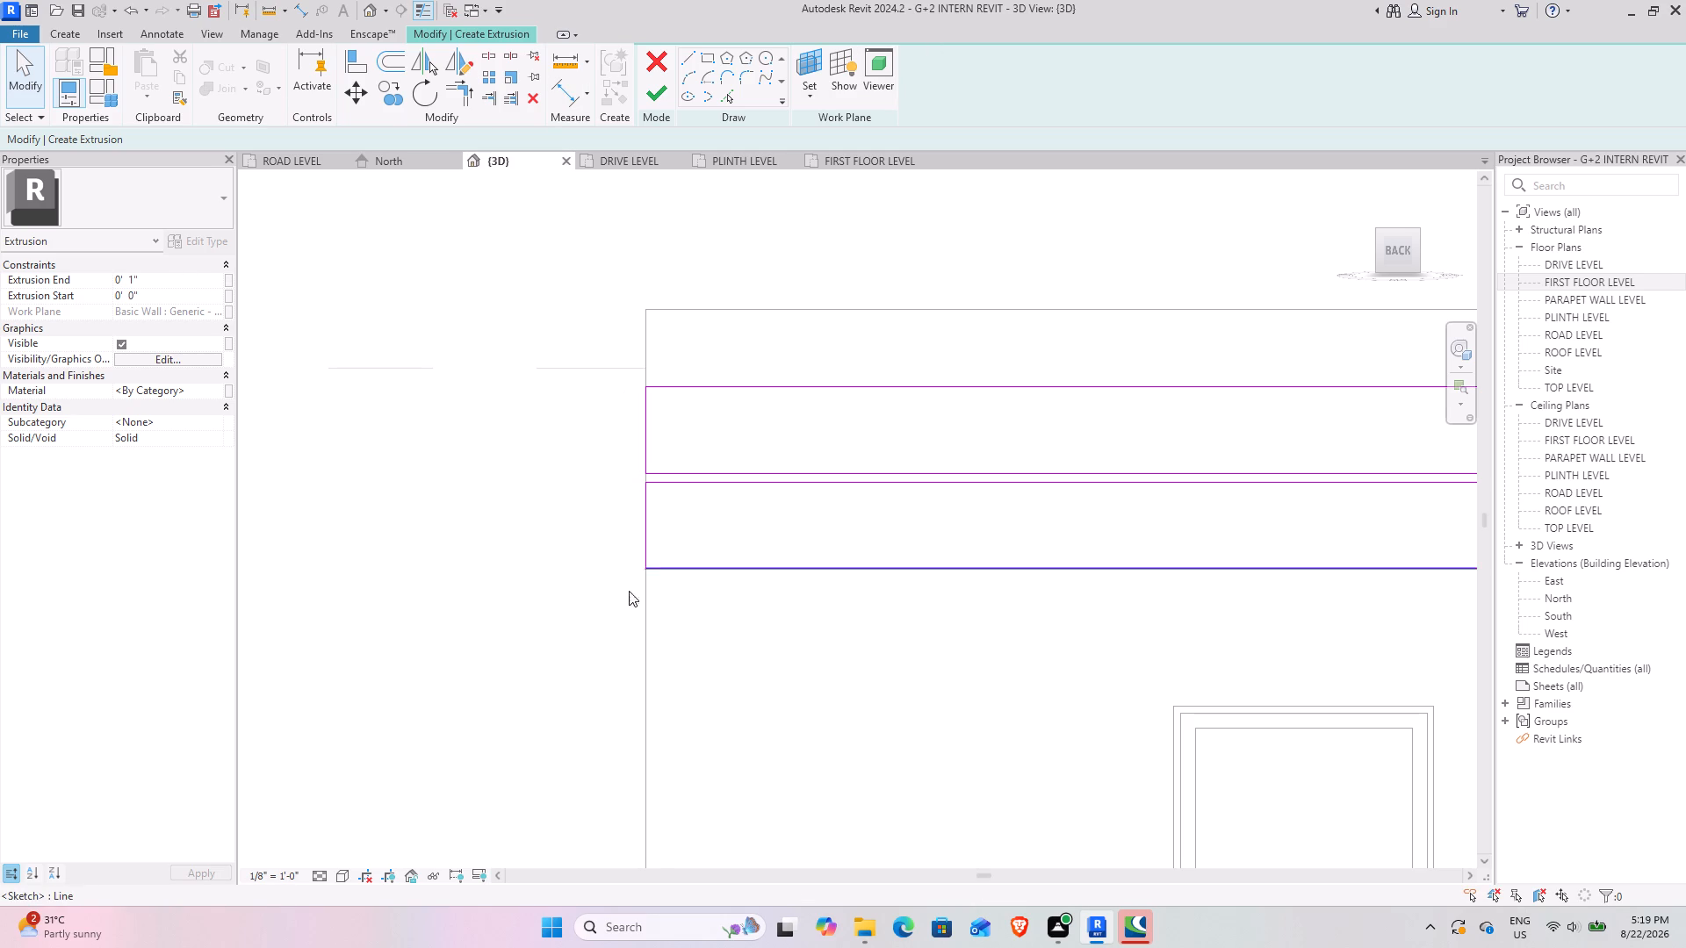
Select only the lower 10" rectangle and start multiple copies down the wall's outer edge, placing three at 11" spacing with 1" gaps.
{"action": "scroll", "coordinate": [684, 459], "scroll_direction": "down", "scroll_amount": 4}
{"action": "middle_click_drag", "start_coordinate": [908, 490], "coordinate": [752, 458]}
{"action": "scroll", "coordinate": [473, 401], "scroll_direction": "up", "scroll_amount": 5}
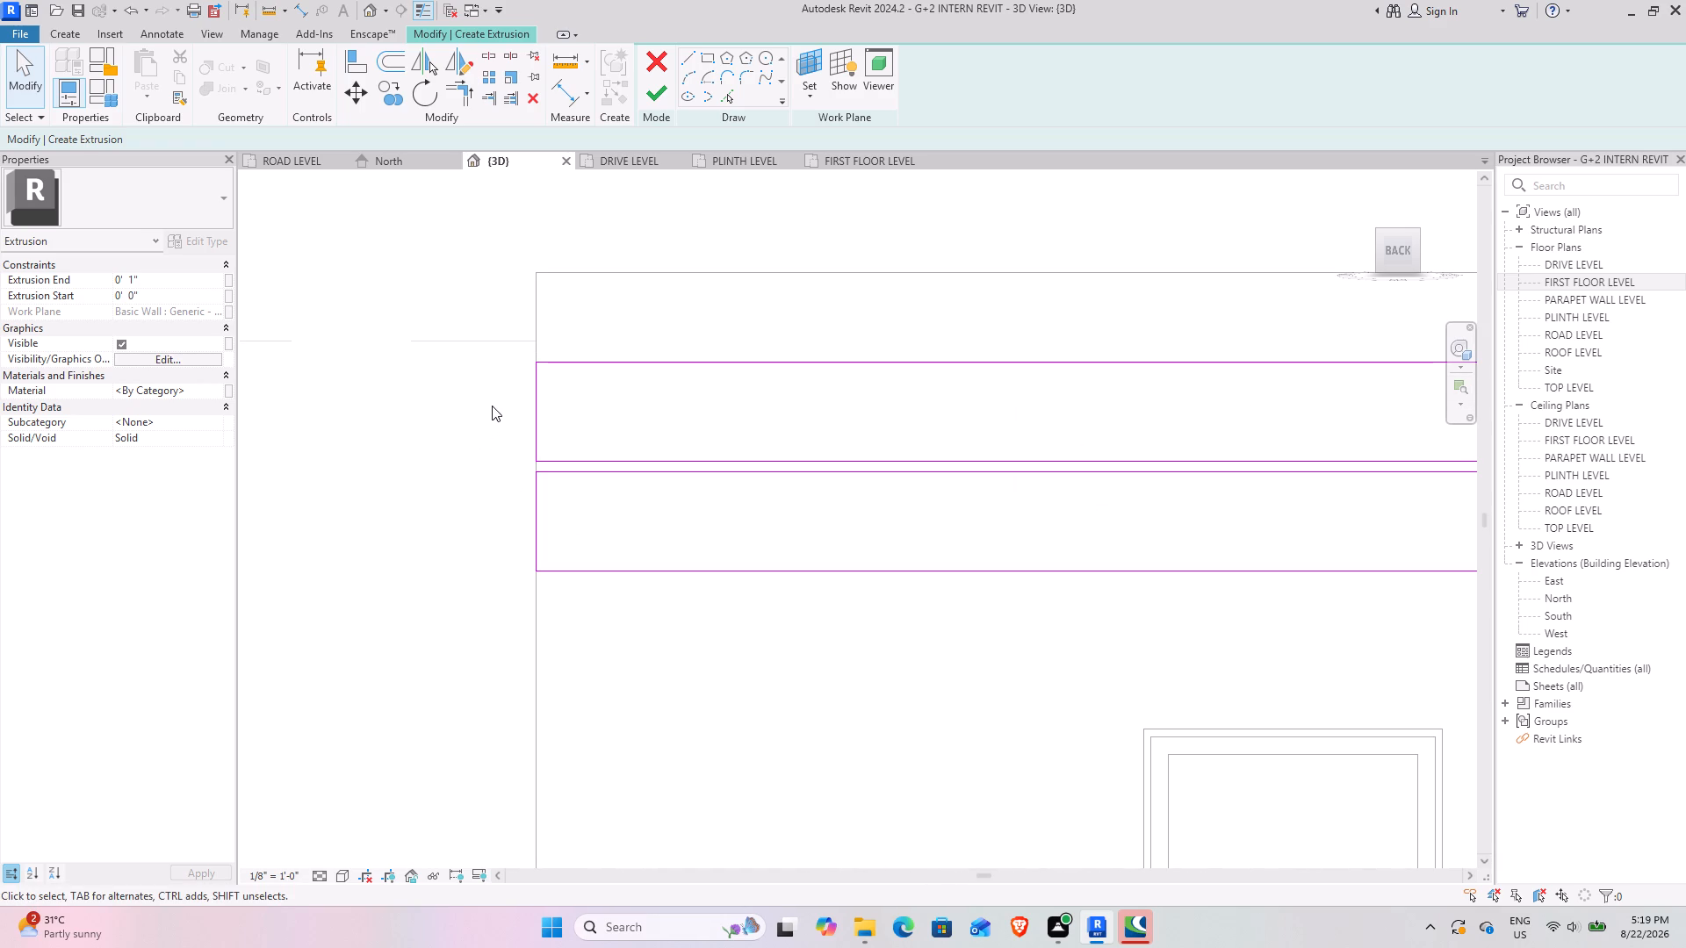
{"action": "scroll", "coordinate": [492, 406], "scroll_direction": "down", "scroll_amount": 4}
{"action": "middle_click_drag", "start_coordinate": [489, 401], "coordinate": [378, 383]}
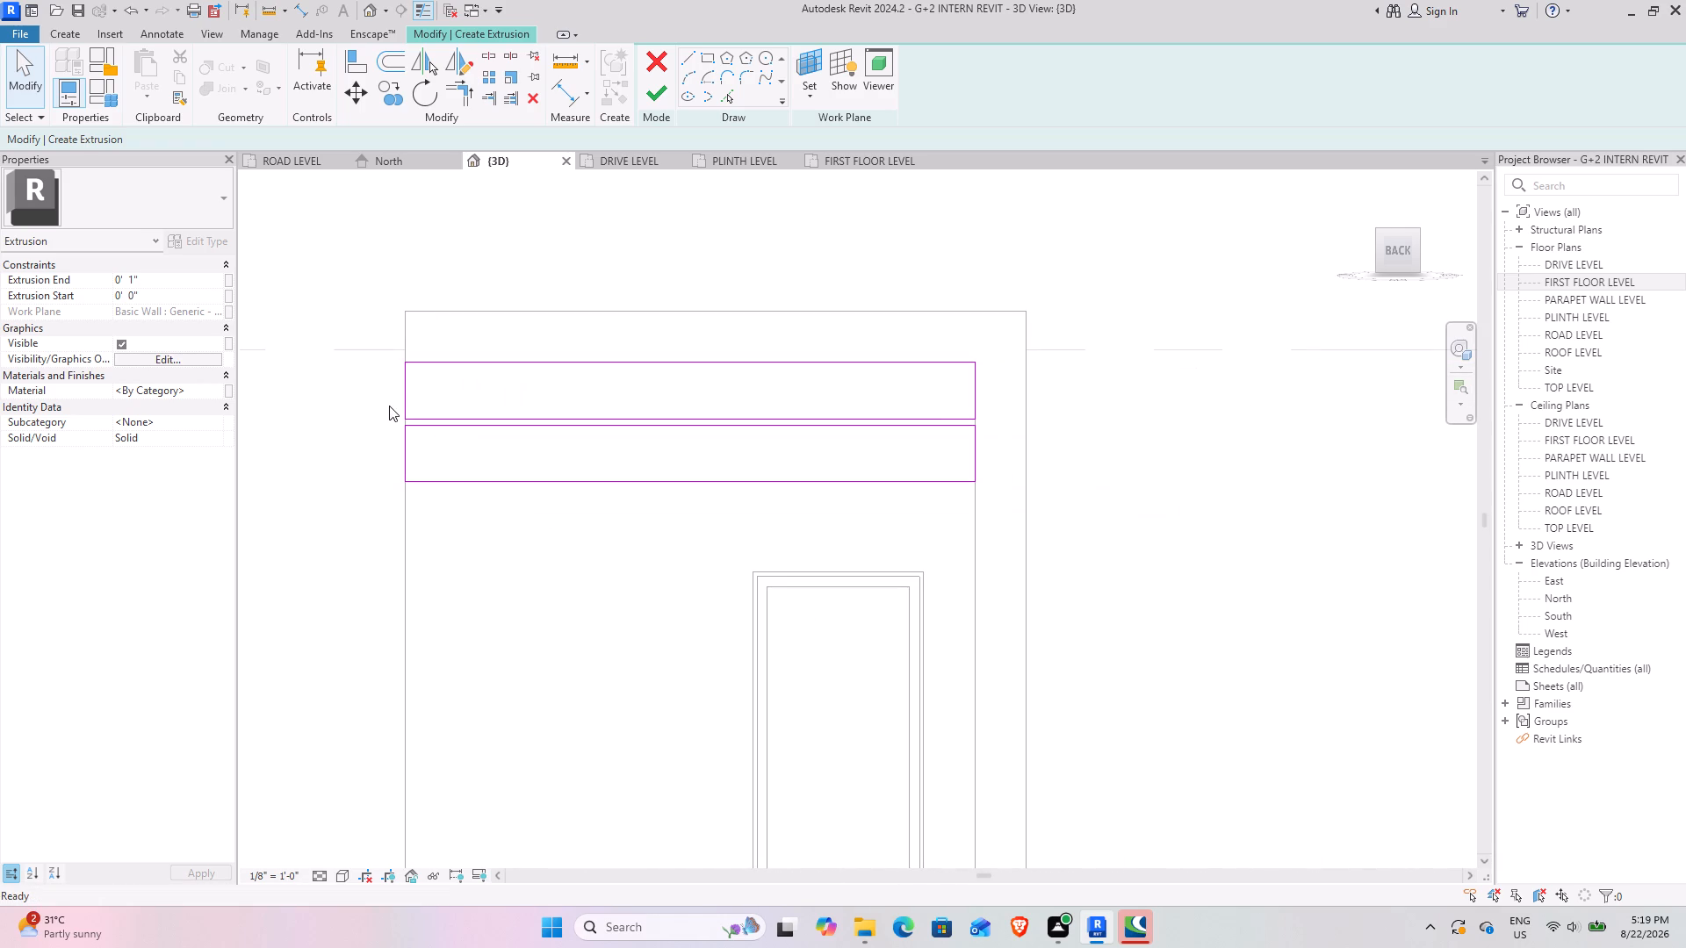
{"action": "left_click_drag", "start_coordinate": [391, 392], "coordinate": [1019, 532]}
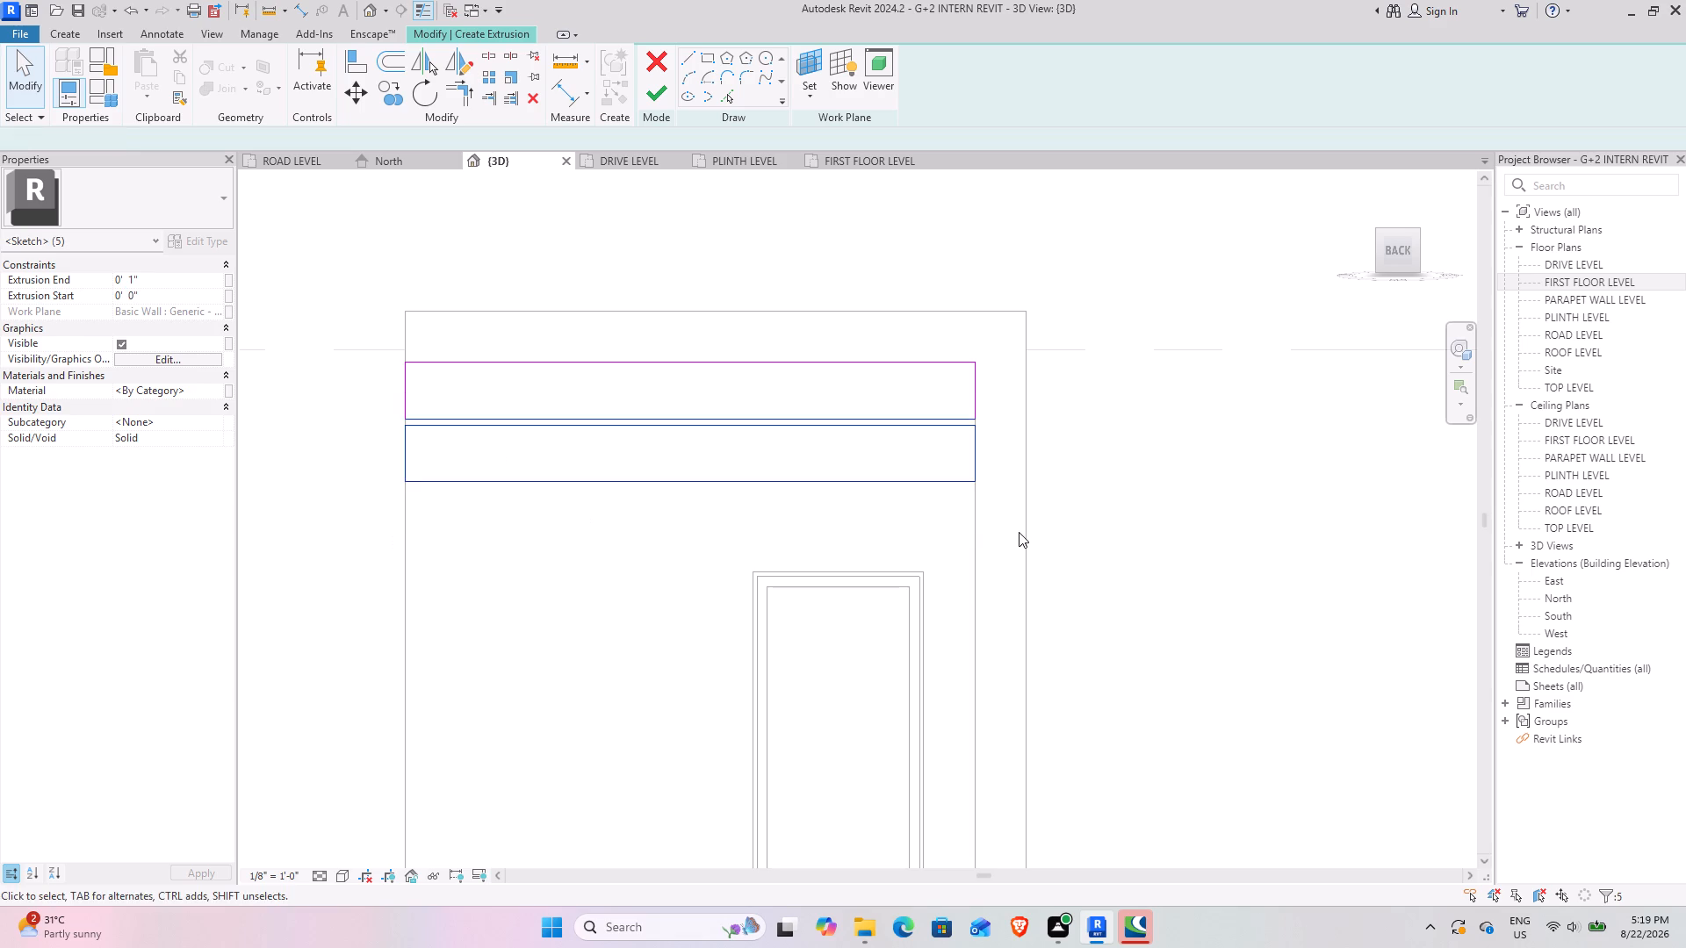
{"action": "scroll", "coordinate": [645, 391], "scroll_direction": "up", "scroll_amount": 7}
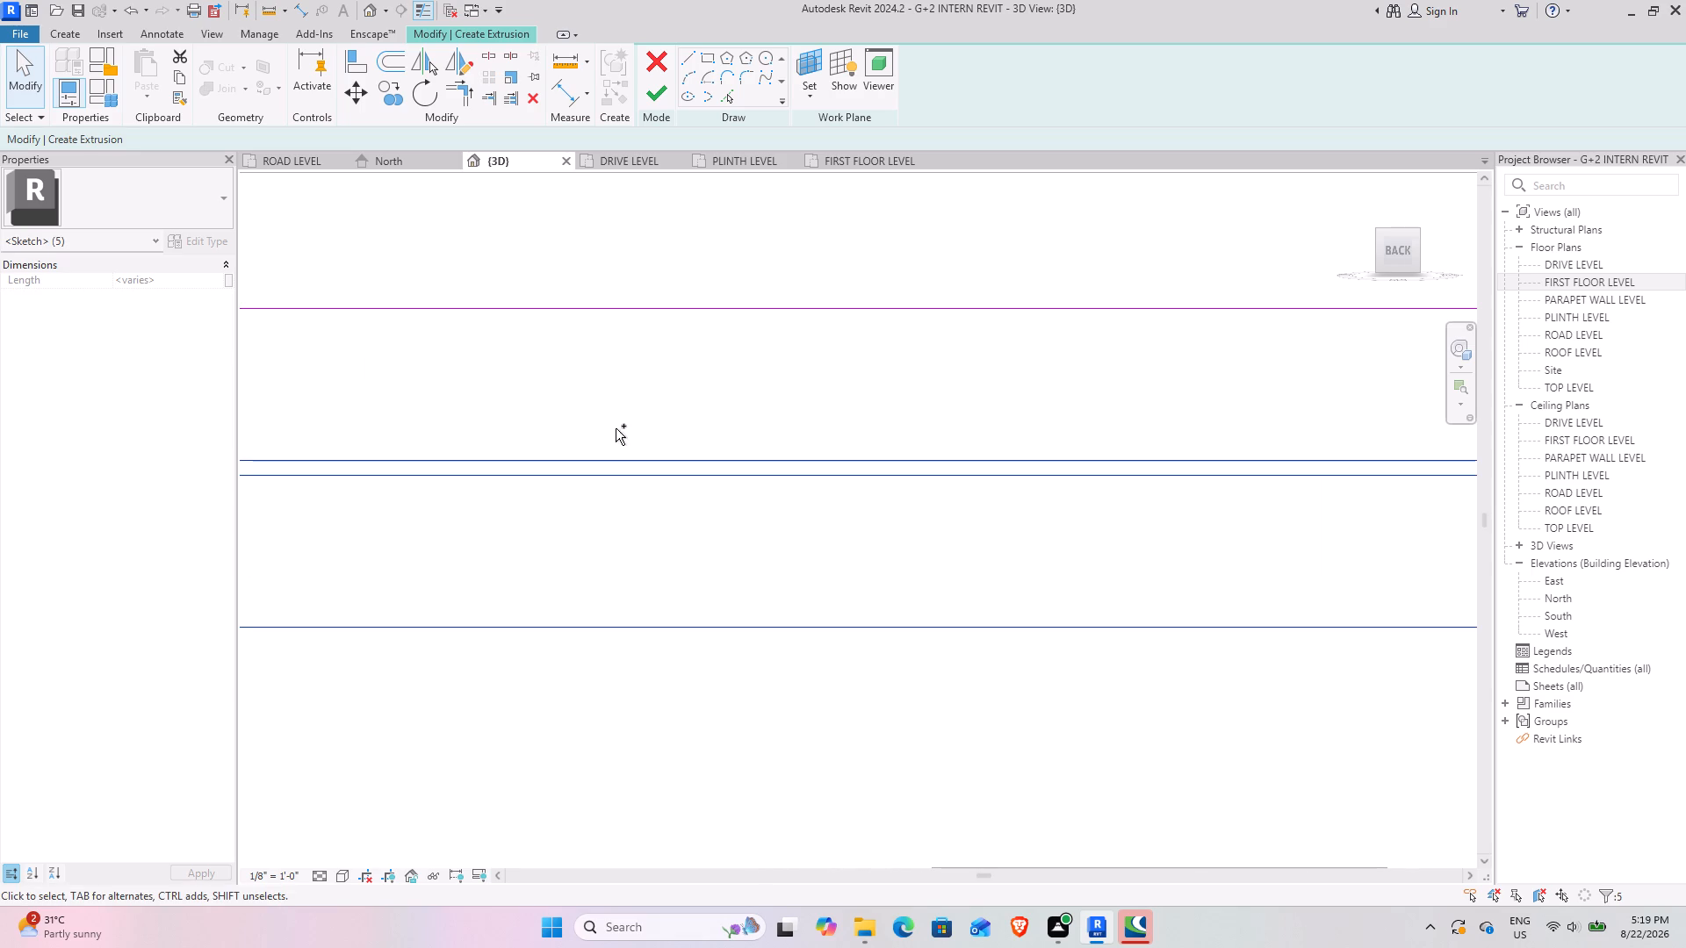
{"action": "left_click", "coordinate": [618, 454], "text": "ctrl"}
{"action": "left_click", "coordinate": [614, 456], "text": "shift"}
{"action": "scroll", "coordinate": [580, 415], "scroll_direction": "down", "scroll_amount": 4}
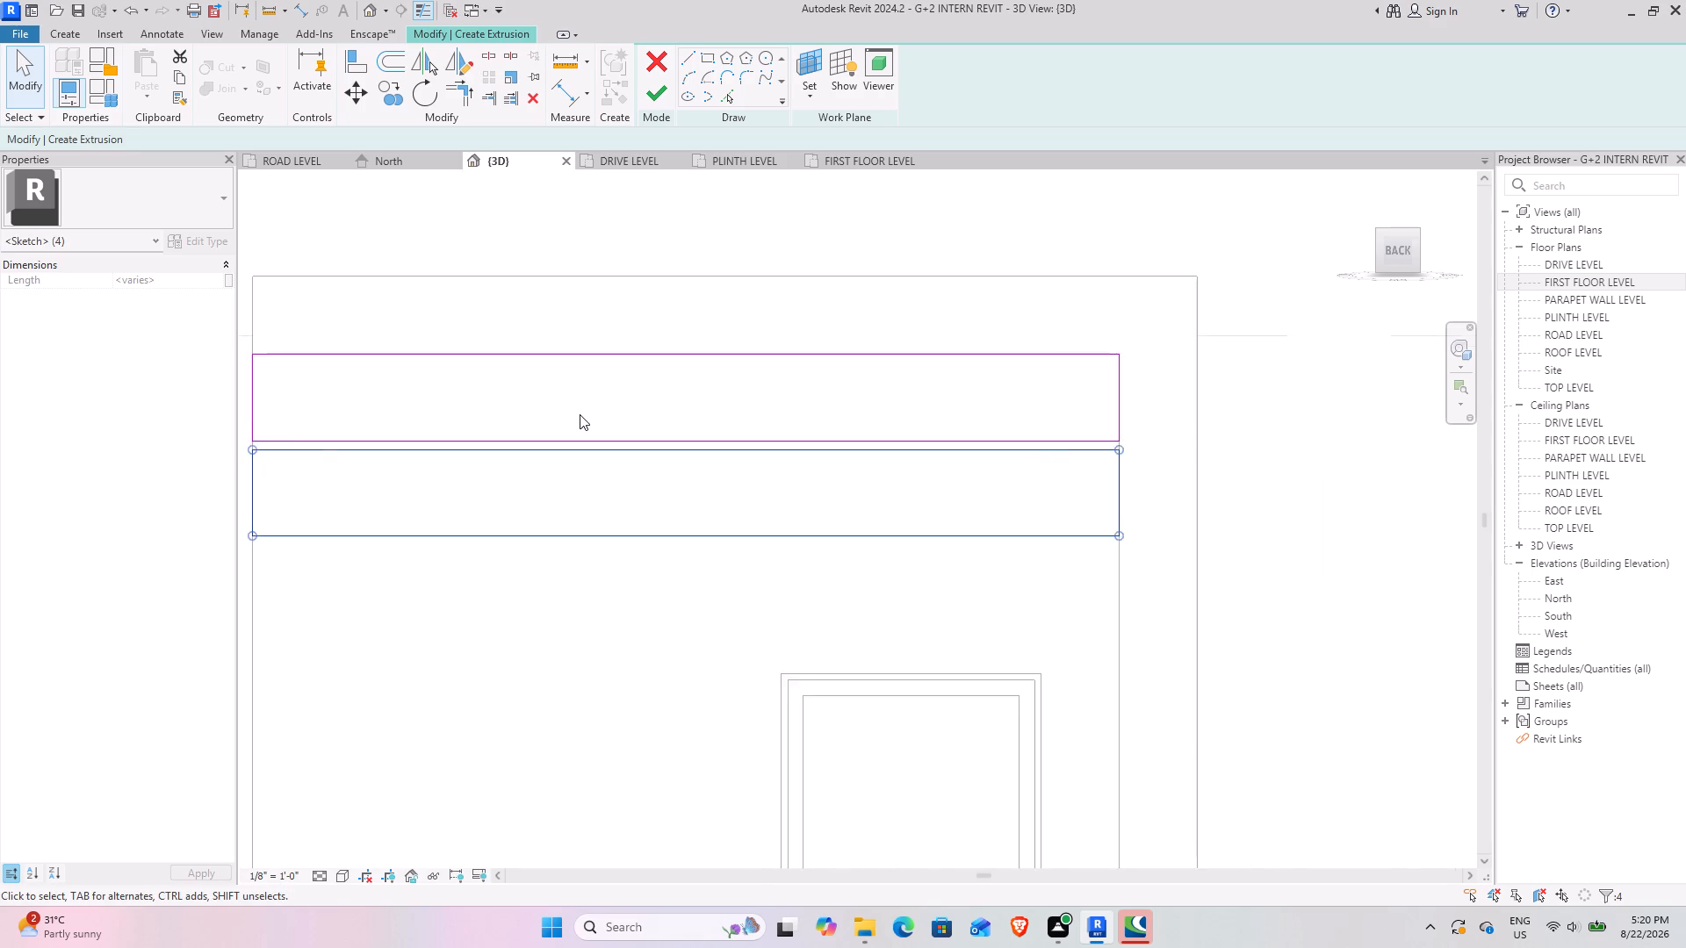
{"action": "scroll", "coordinate": [580, 414], "scroll_direction": "down", "scroll_amount": 2}
{"action": "middle_click_drag", "start_coordinate": [585, 412], "coordinate": [868, 404]}
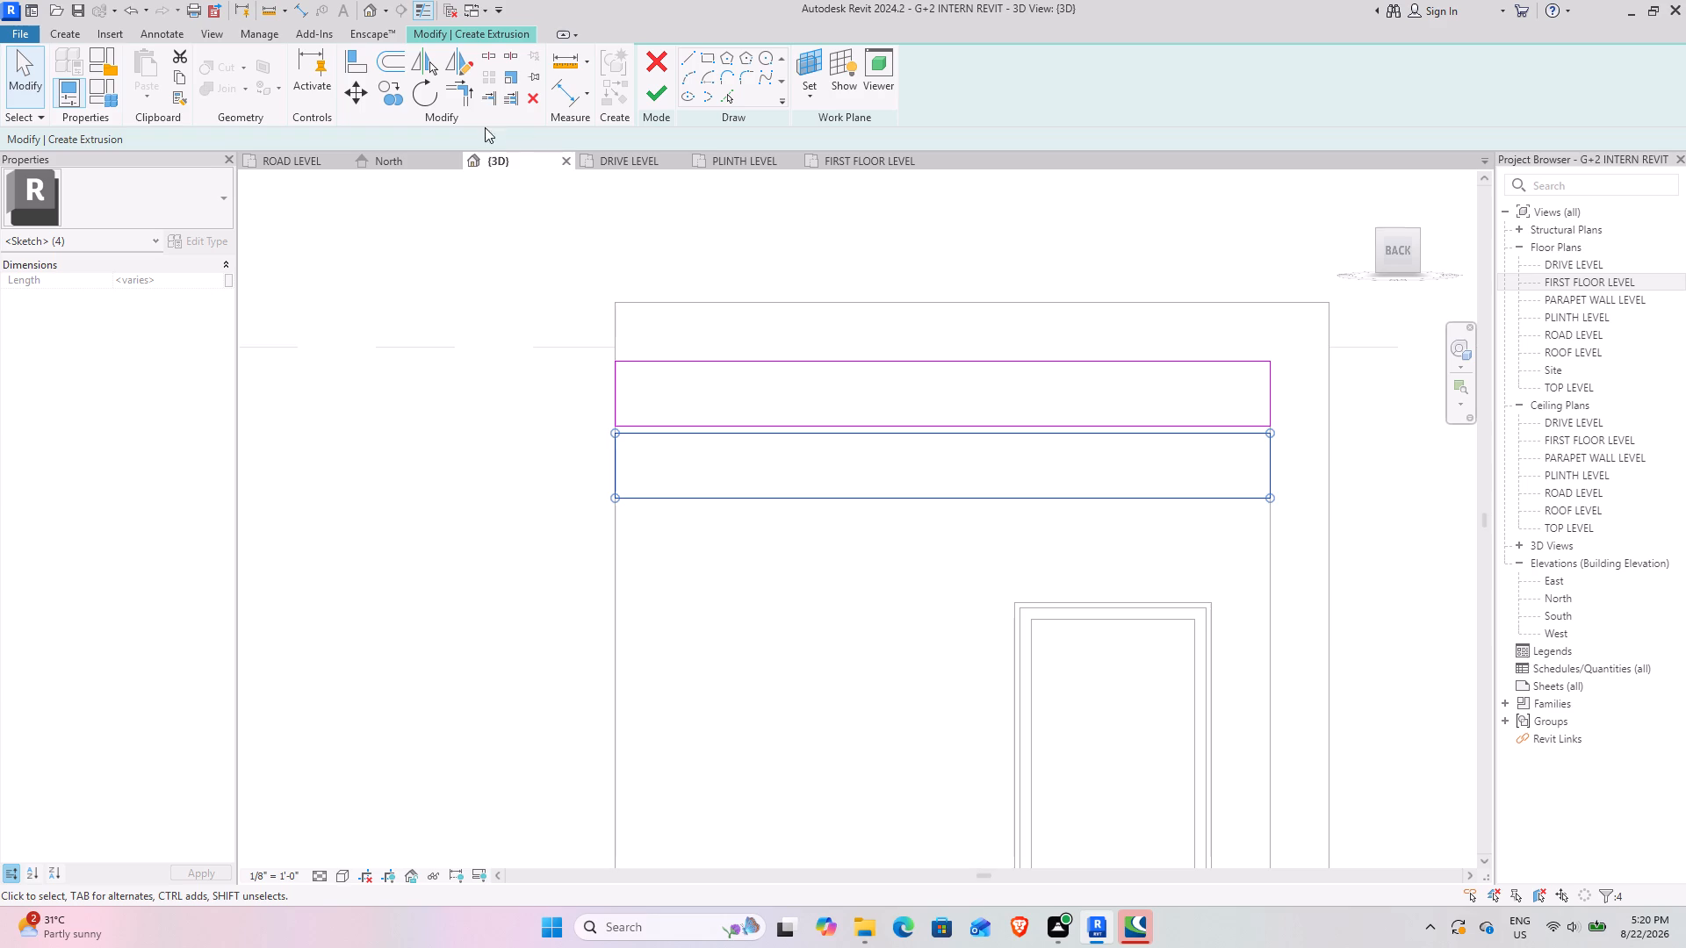
{"action": "left_click", "coordinate": [407, 97]}
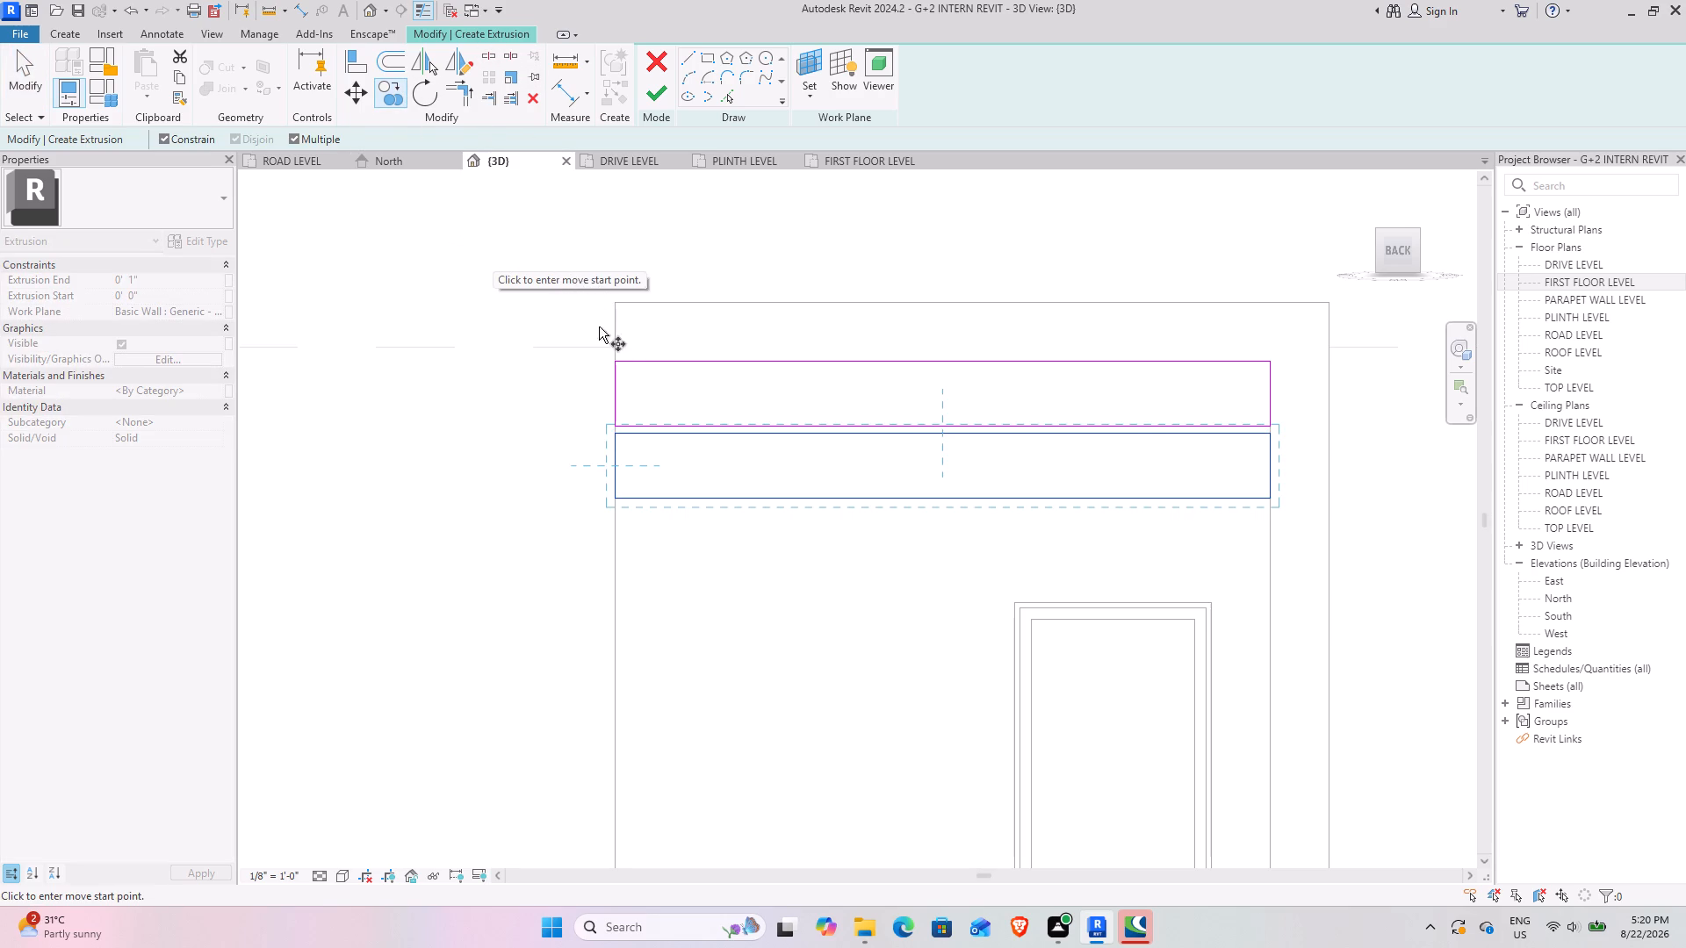
{"action": "scroll", "coordinate": [619, 417], "scroll_direction": "up", "scroll_amount": 7}
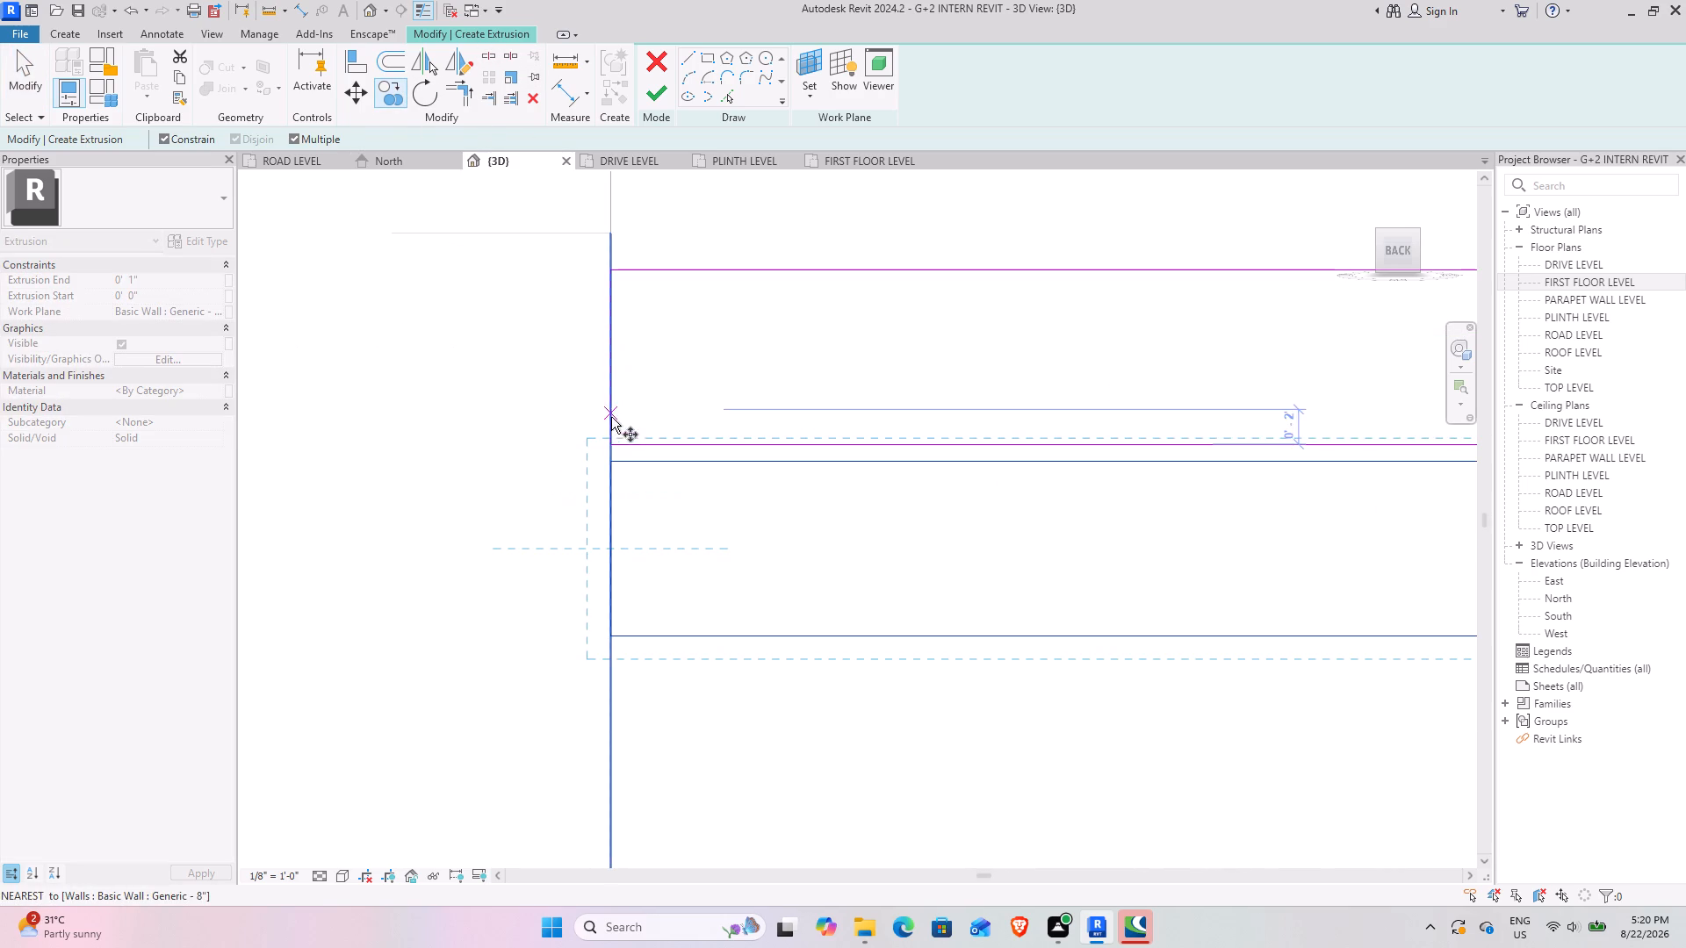
{"action": "left_click", "coordinate": [608, 438]}
{"action": "left_click", "coordinate": [616, 642]}
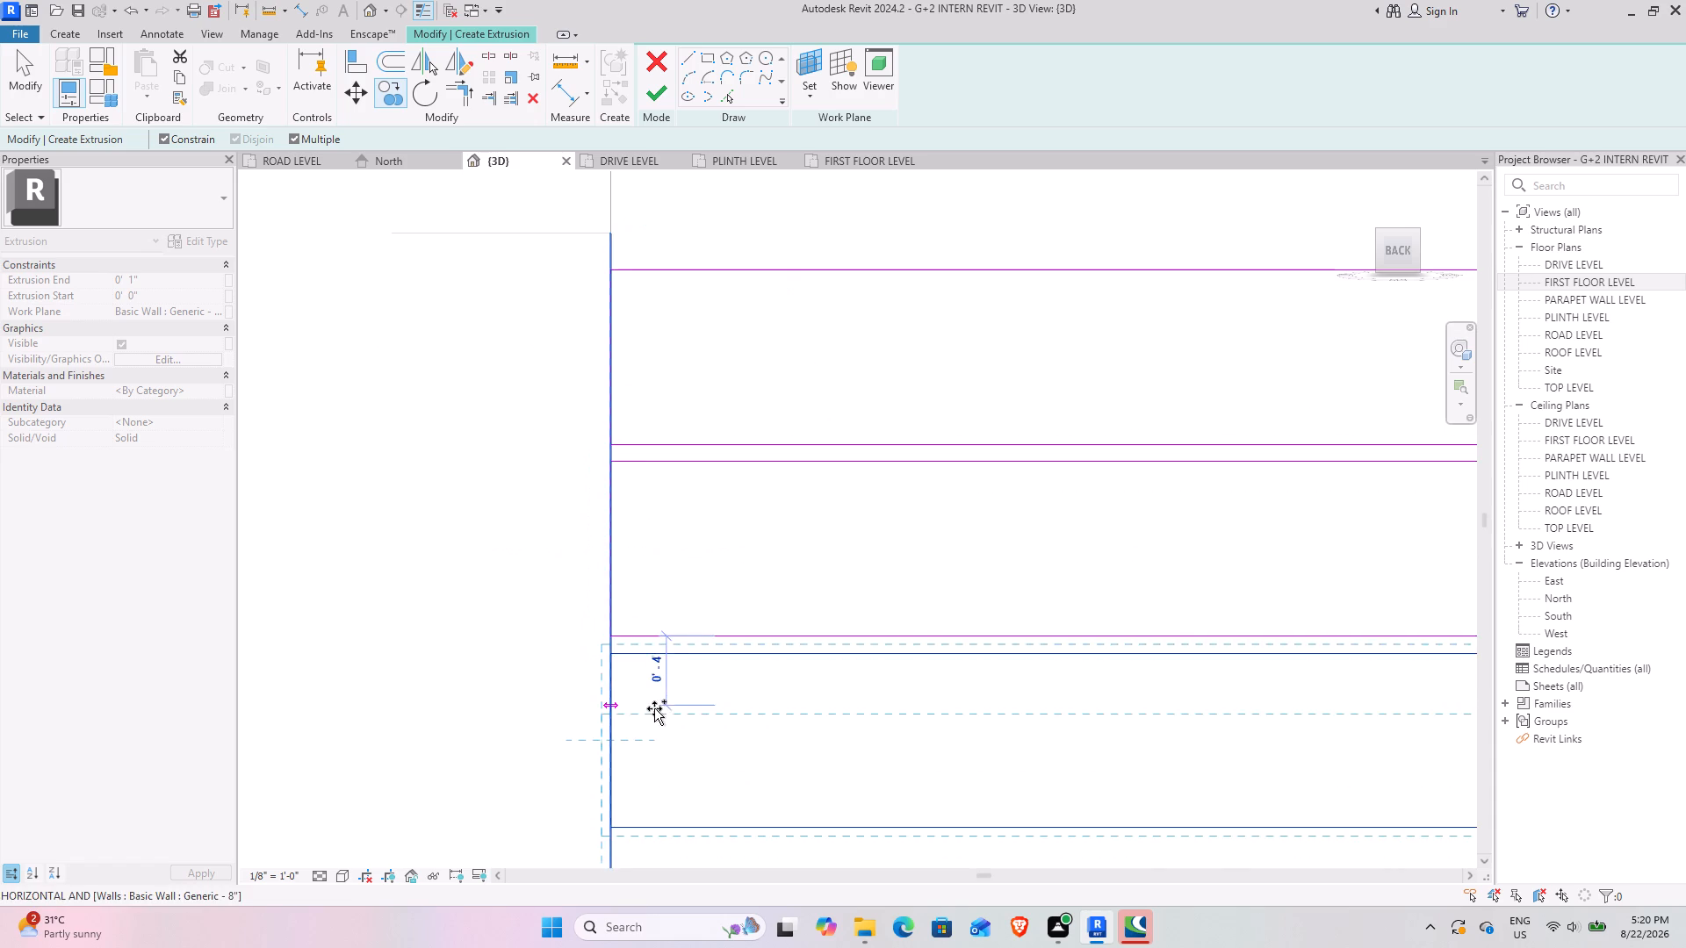
{"action": "middle_click_drag", "start_coordinate": [654, 709], "coordinate": [628, 430]}
{"action": "left_click", "coordinate": [587, 549]}
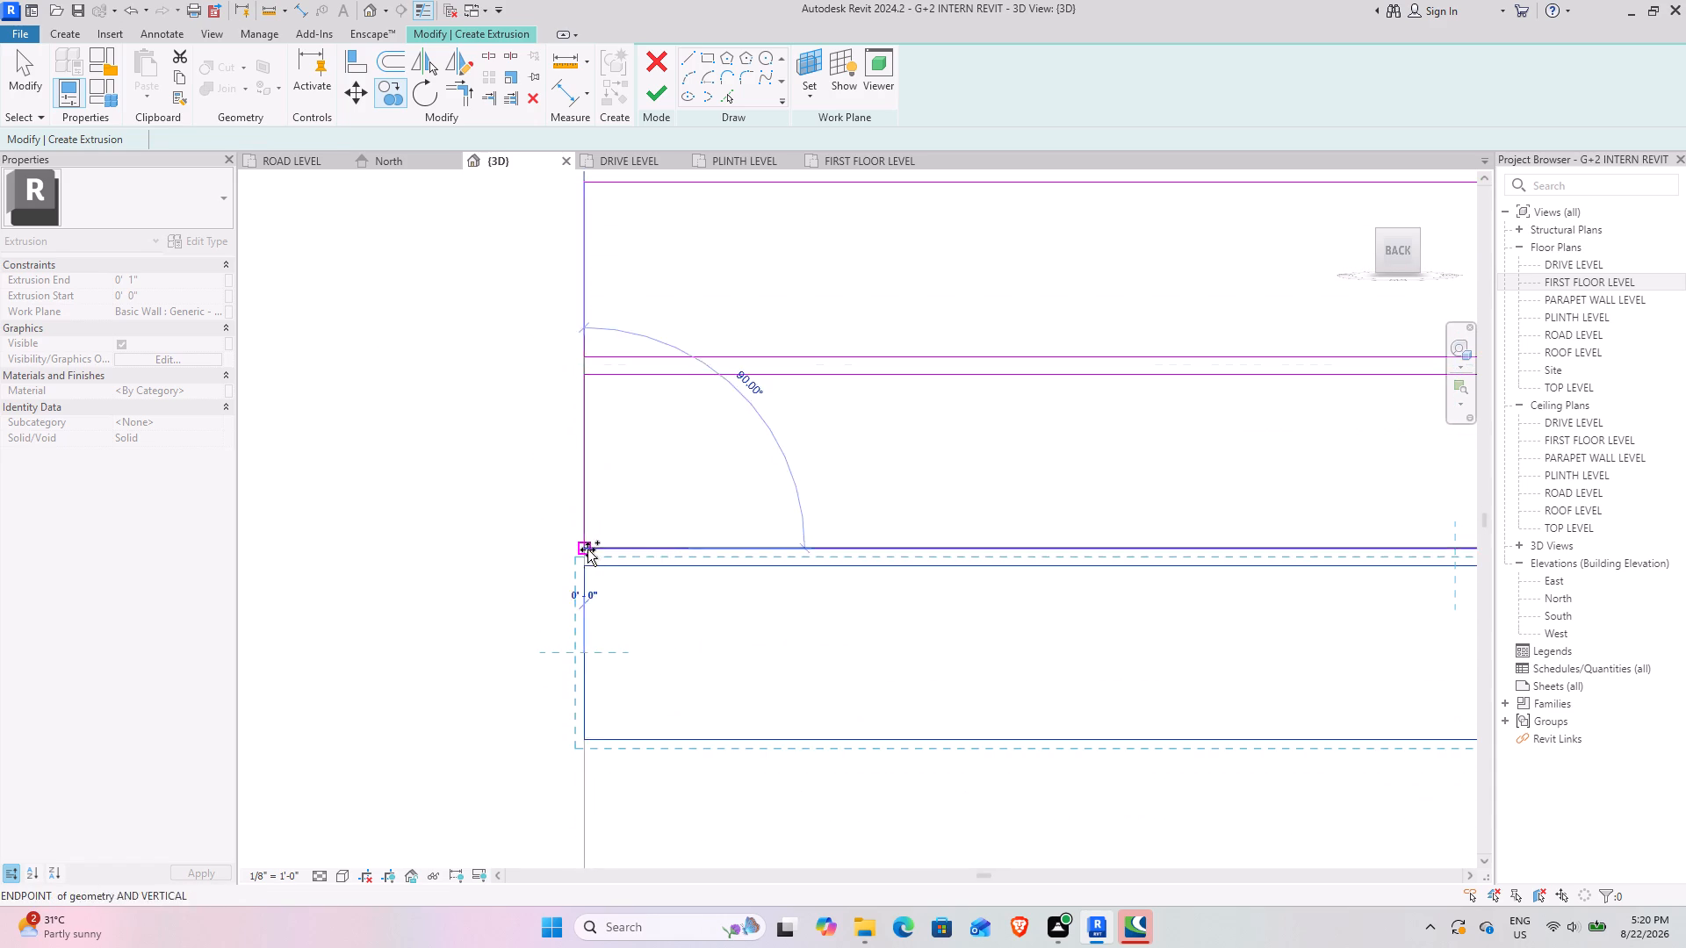
{"action": "left_click", "coordinate": [583, 745]}
Continue the multiple copy down the wall's outer edge with six more 10" rectangles, each 11" below the previous one.
{"action": "middle_click_drag", "start_coordinate": [664, 773], "coordinate": [645, 195]}
{"action": "left_click", "coordinate": [566, 352]}
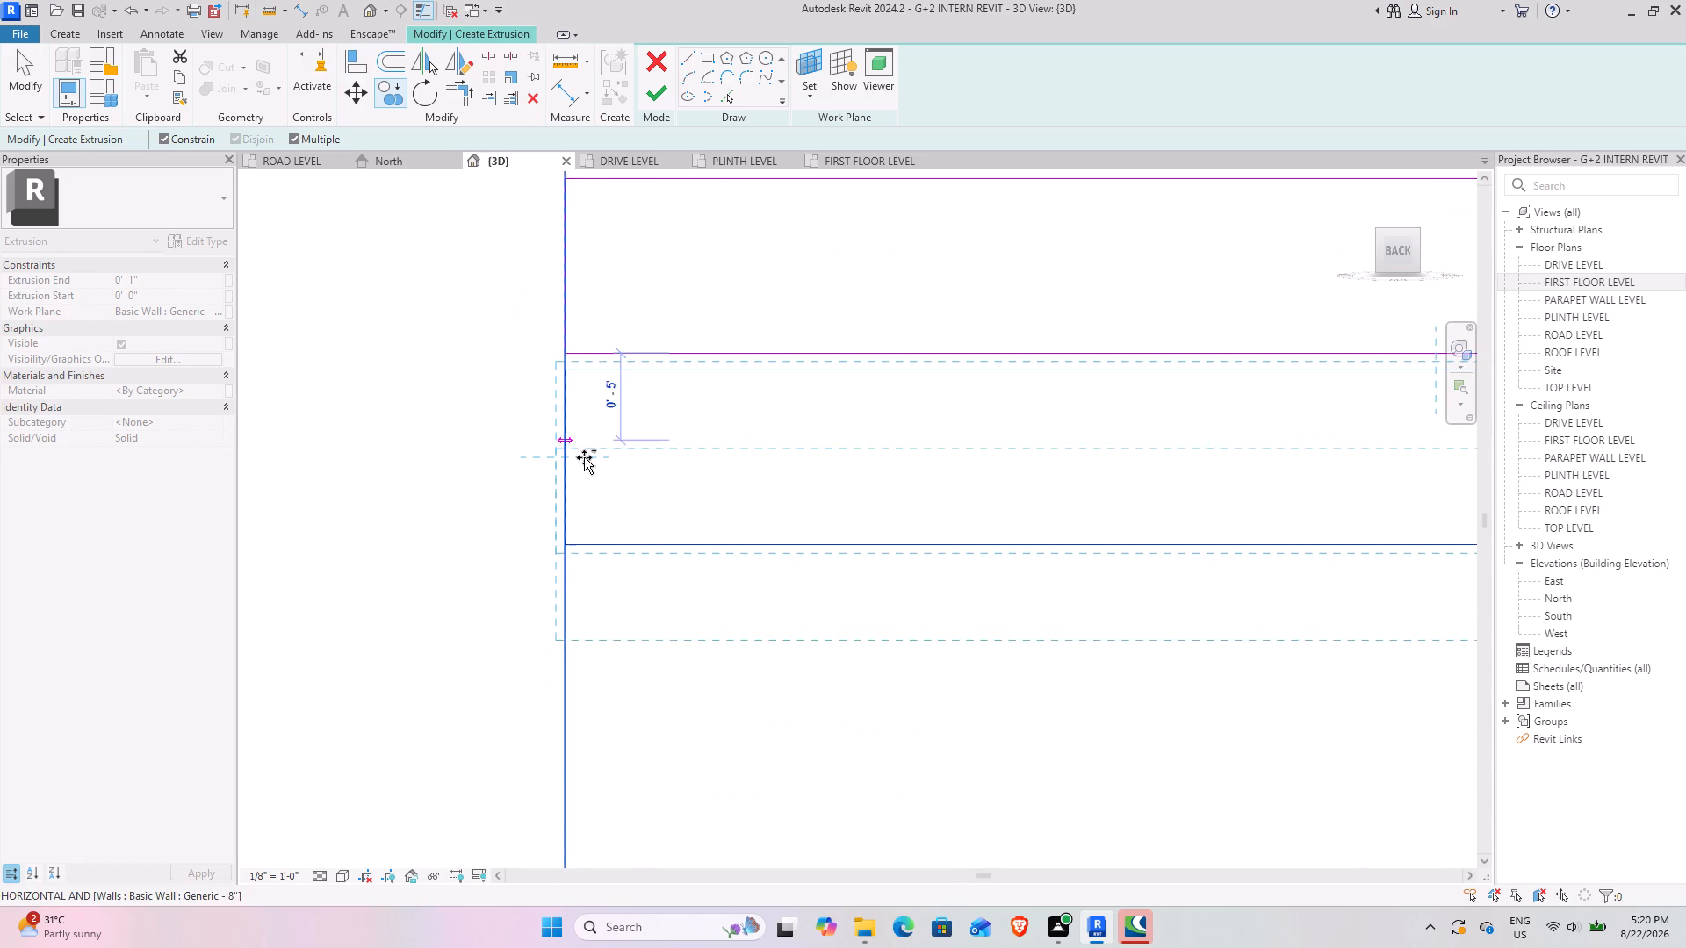
{"action": "left_click", "coordinate": [567, 545]}
{"action": "middle_click_drag", "start_coordinate": [601, 624], "coordinate": [558, 325]}
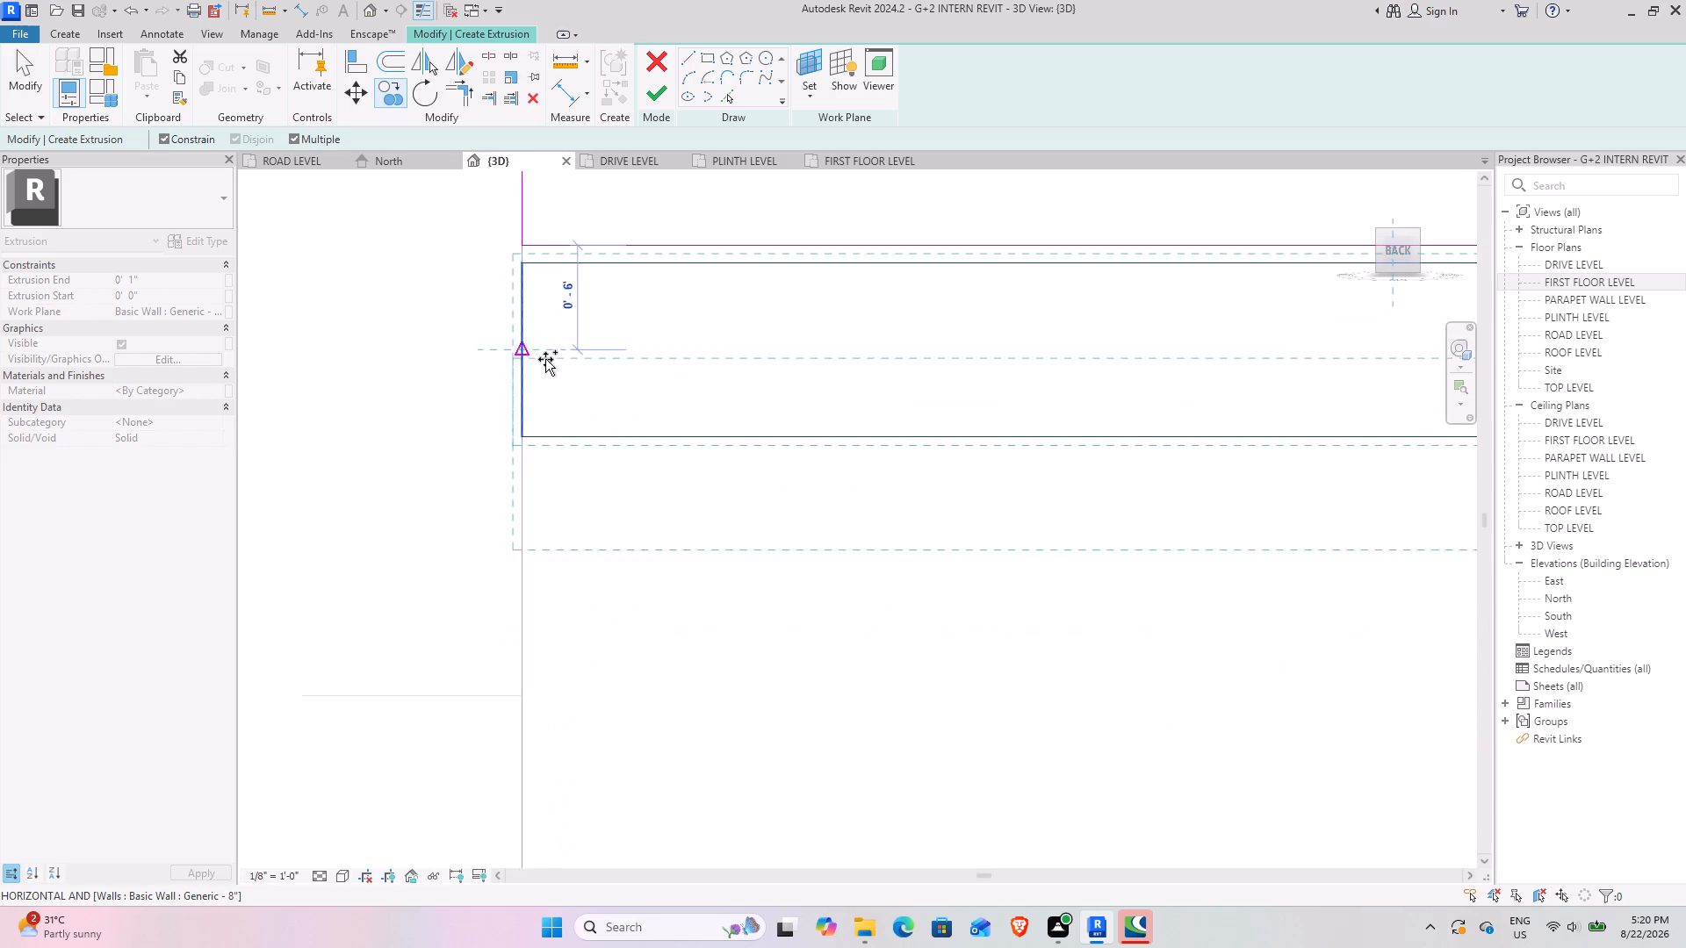
{"action": "left_click", "coordinate": [522, 435]}
{"action": "left_click", "coordinate": [525, 634]}
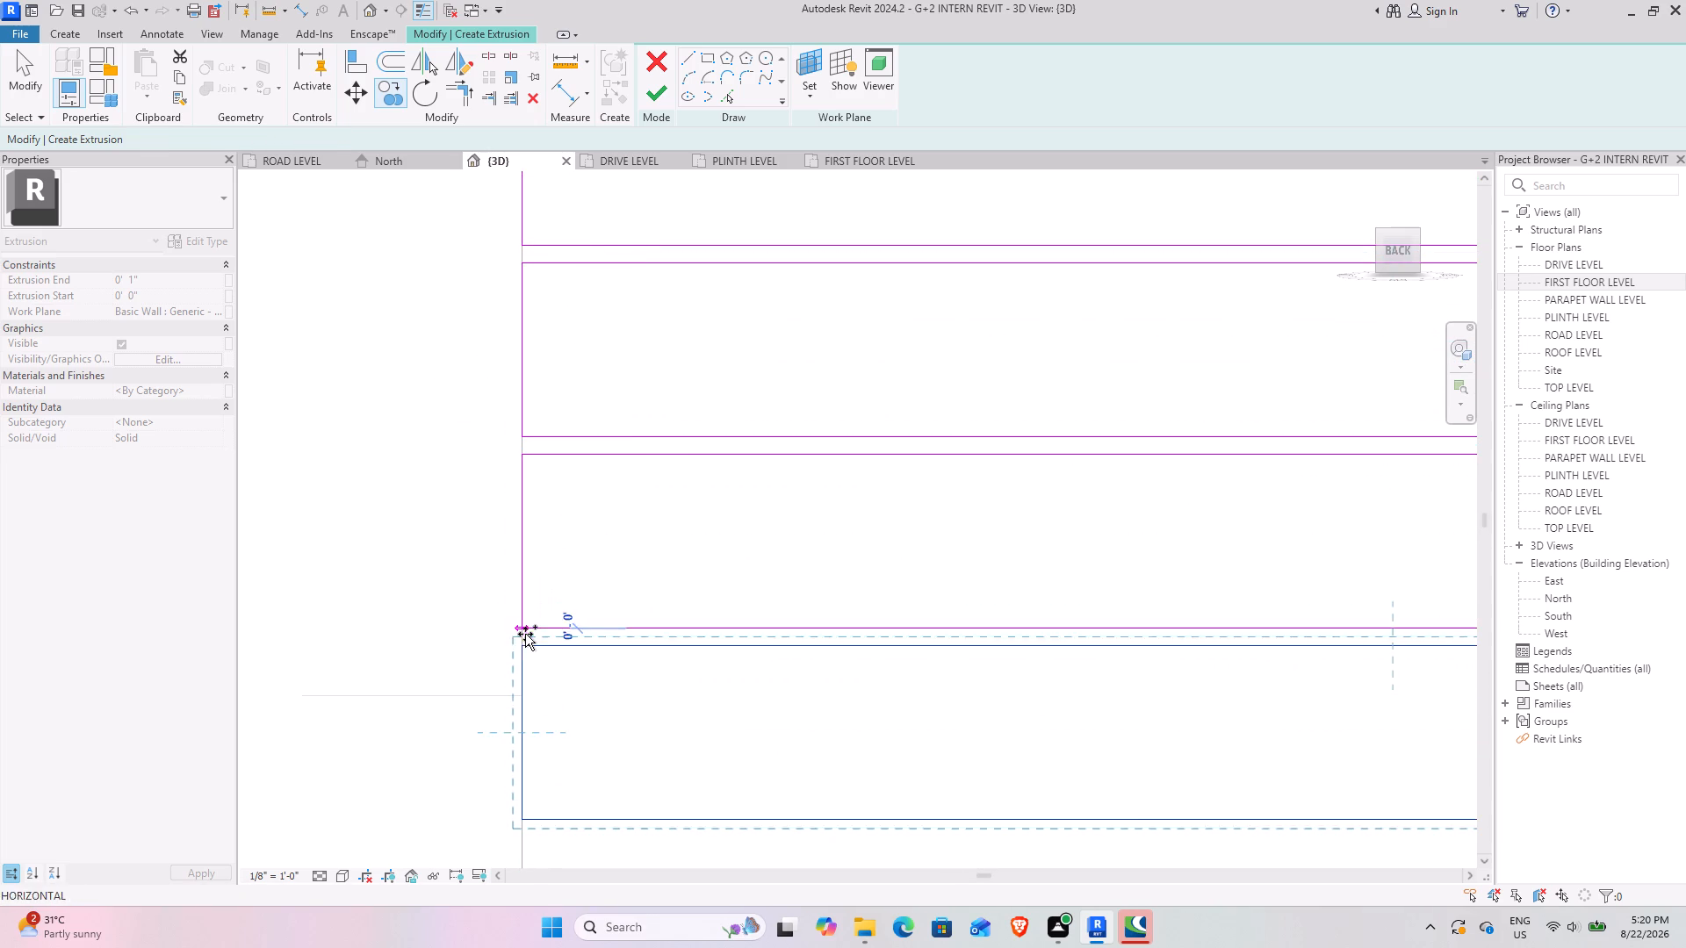
{"action": "middle_click_drag", "start_coordinate": [617, 677], "coordinate": [621, 326]}
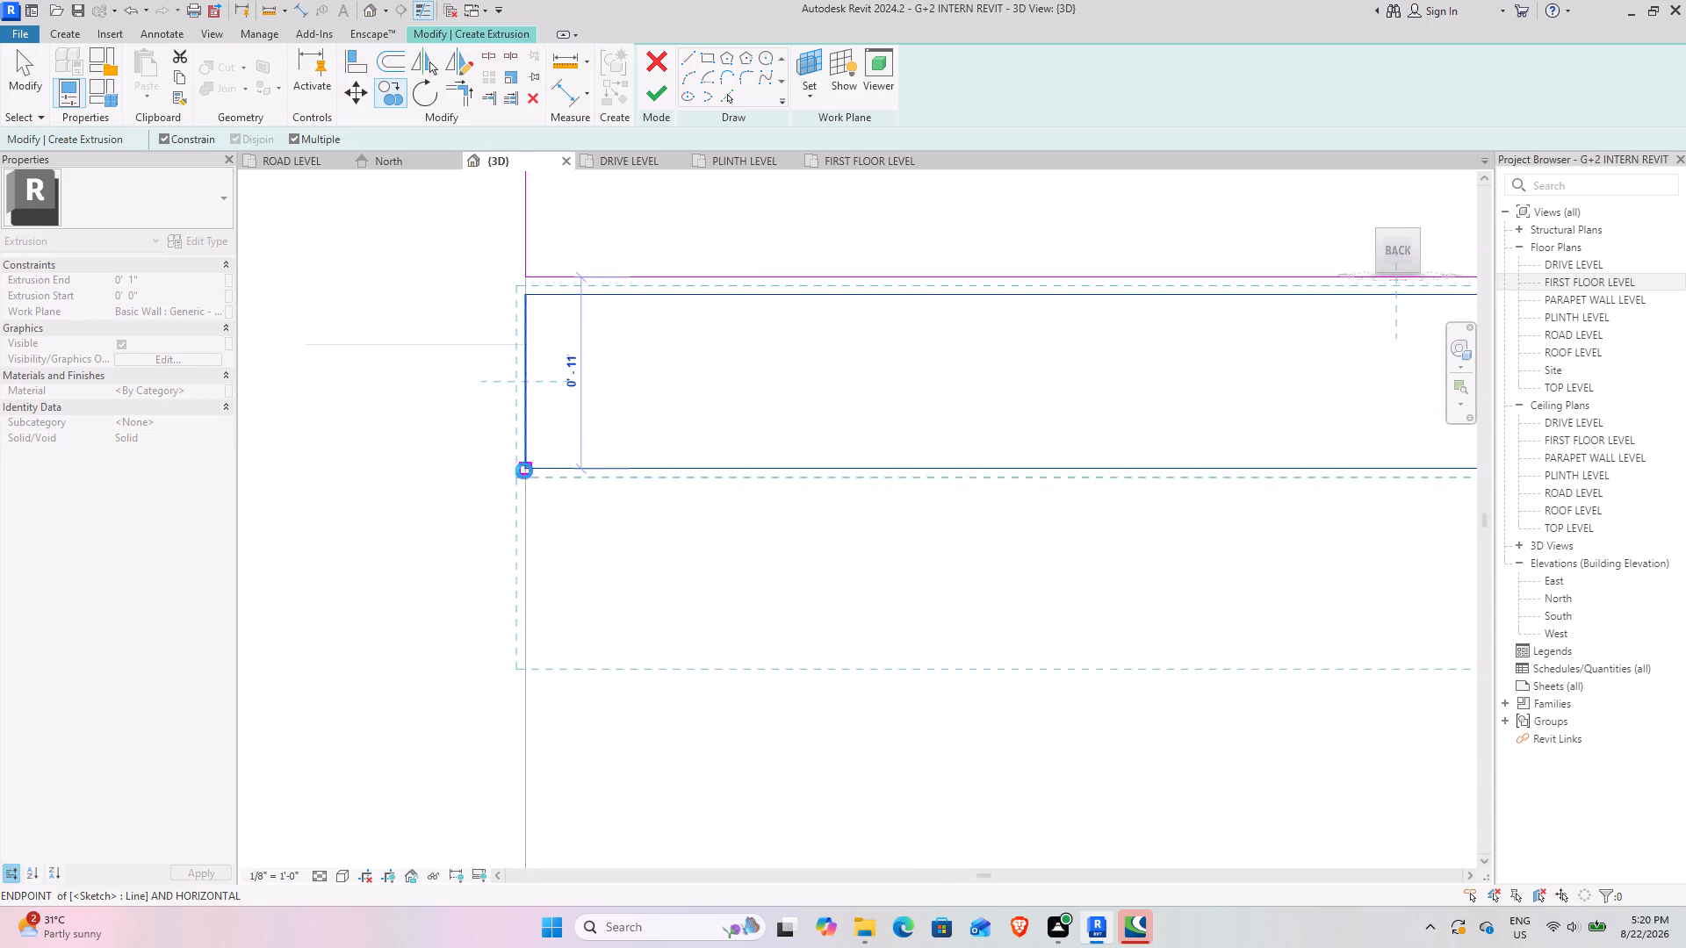
{"action": "left_click", "coordinate": [524, 470]}
{"action": "left_click", "coordinate": [524, 662]}
Add two more rectangle copies at 11" spacing so the strips reach the roof level, and end the copy command.
{"action": "scroll", "coordinate": [587, 636], "scroll_direction": "down", "scroll_amount": 4}
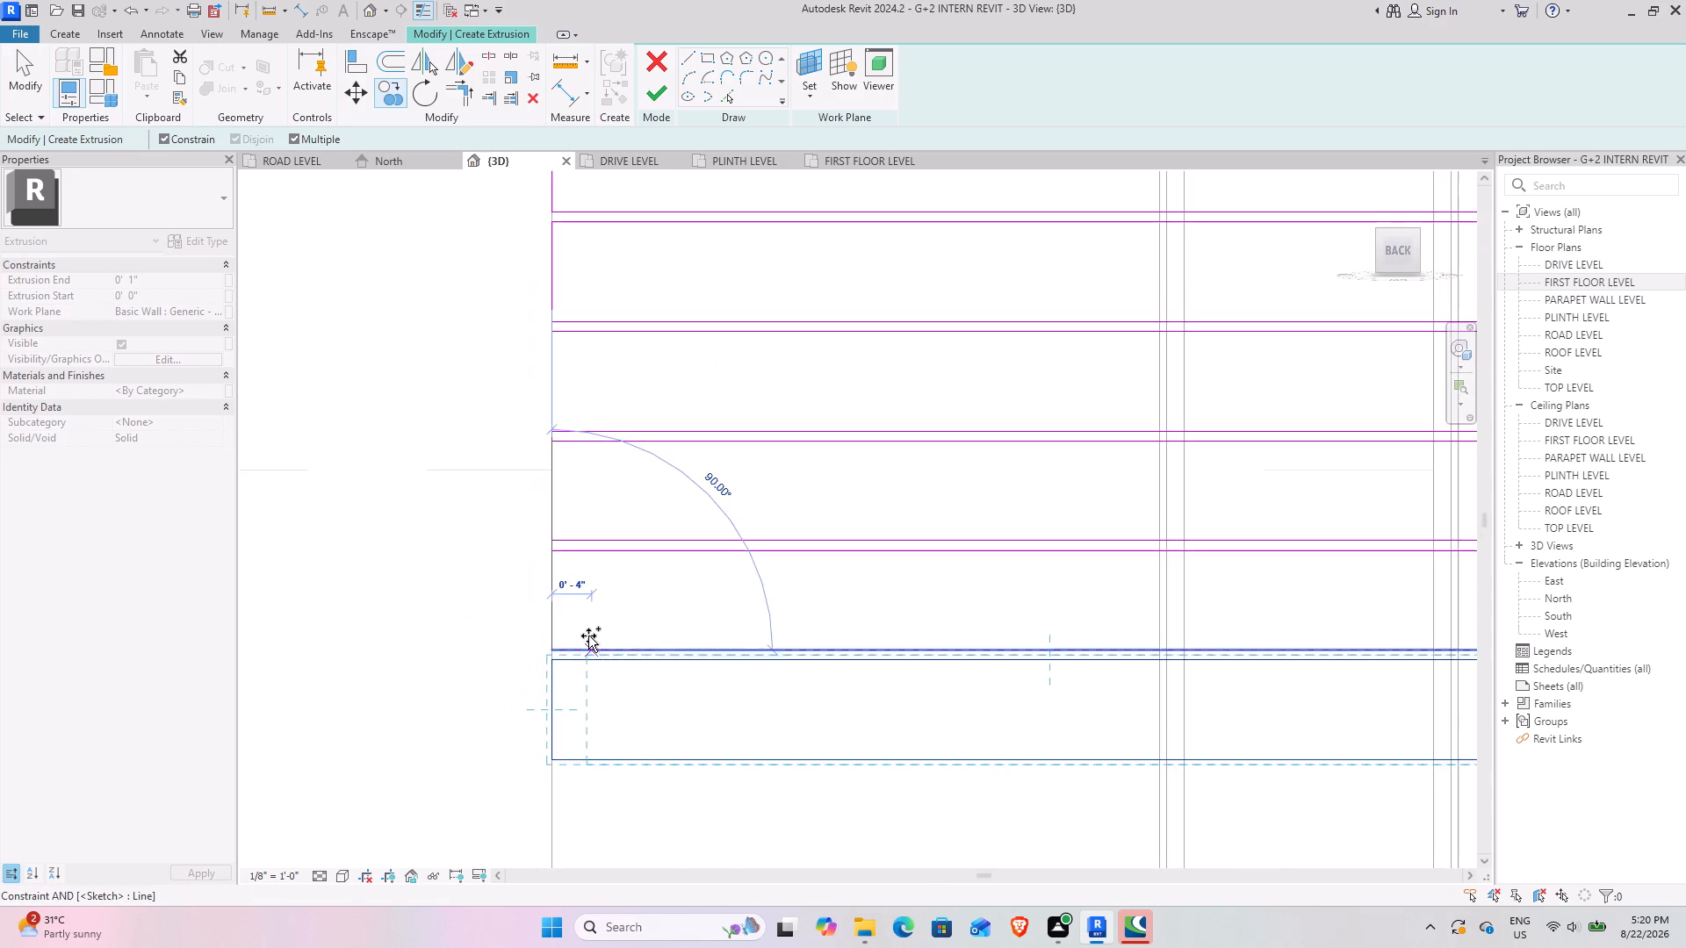
{"action": "scroll", "coordinate": [588, 636], "scroll_direction": "down", "scroll_amount": 3}
{"action": "middle_click_drag", "start_coordinate": [589, 636], "coordinate": [641, 340]}
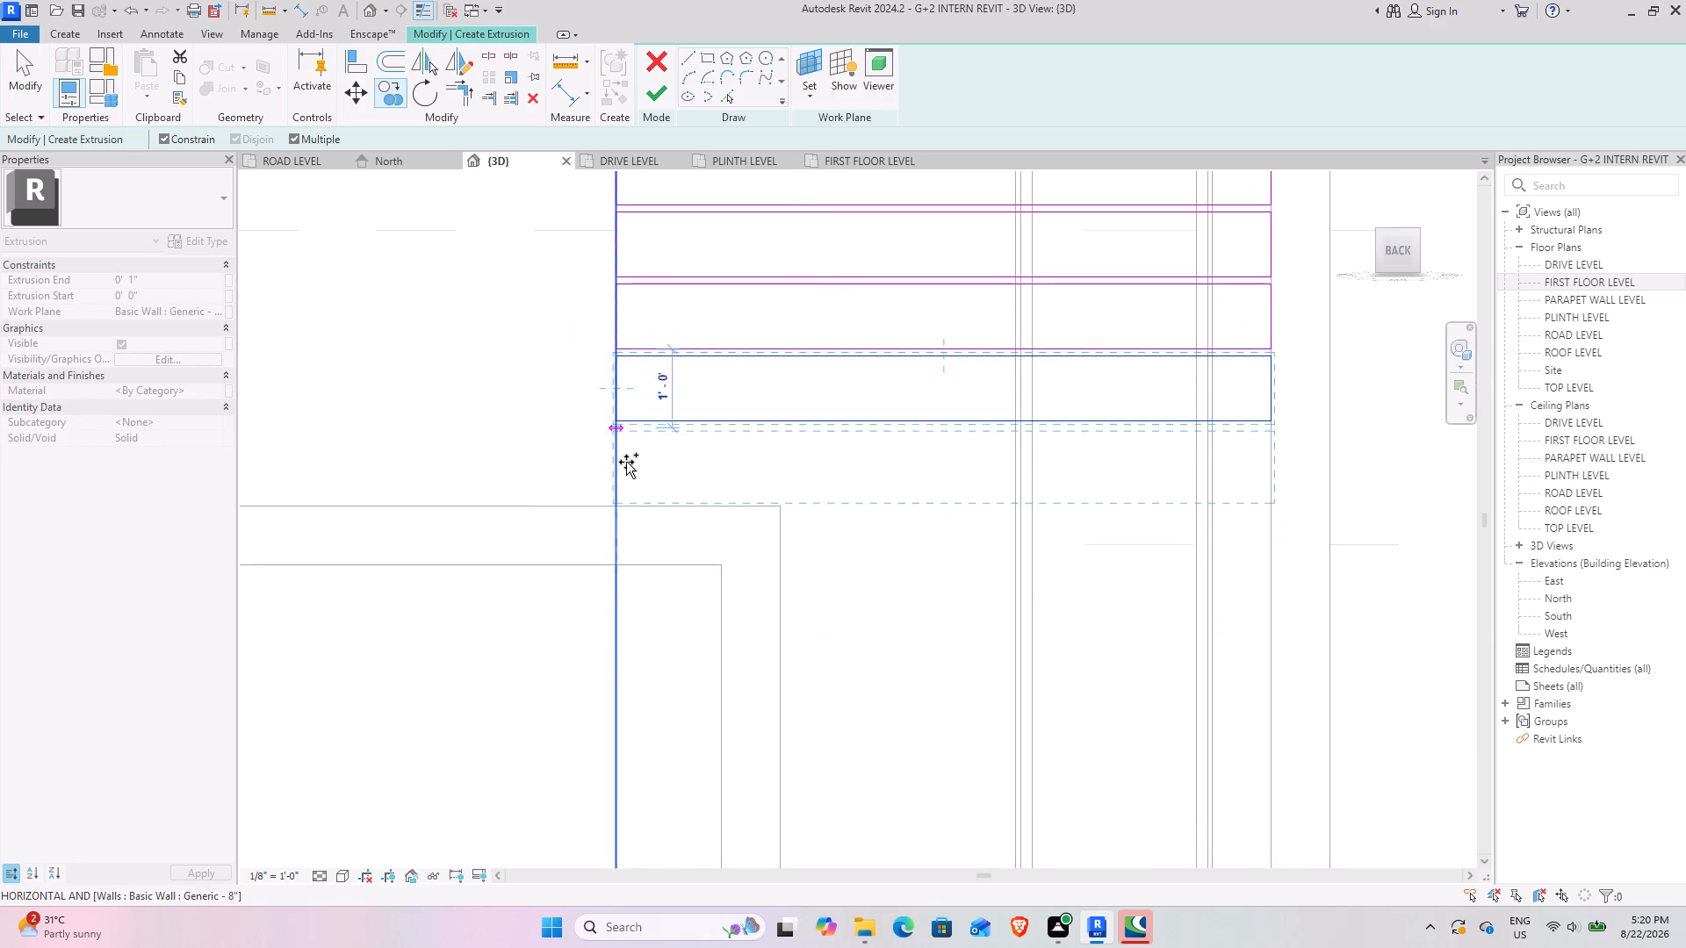
{"action": "left_click", "coordinate": [619, 420]}
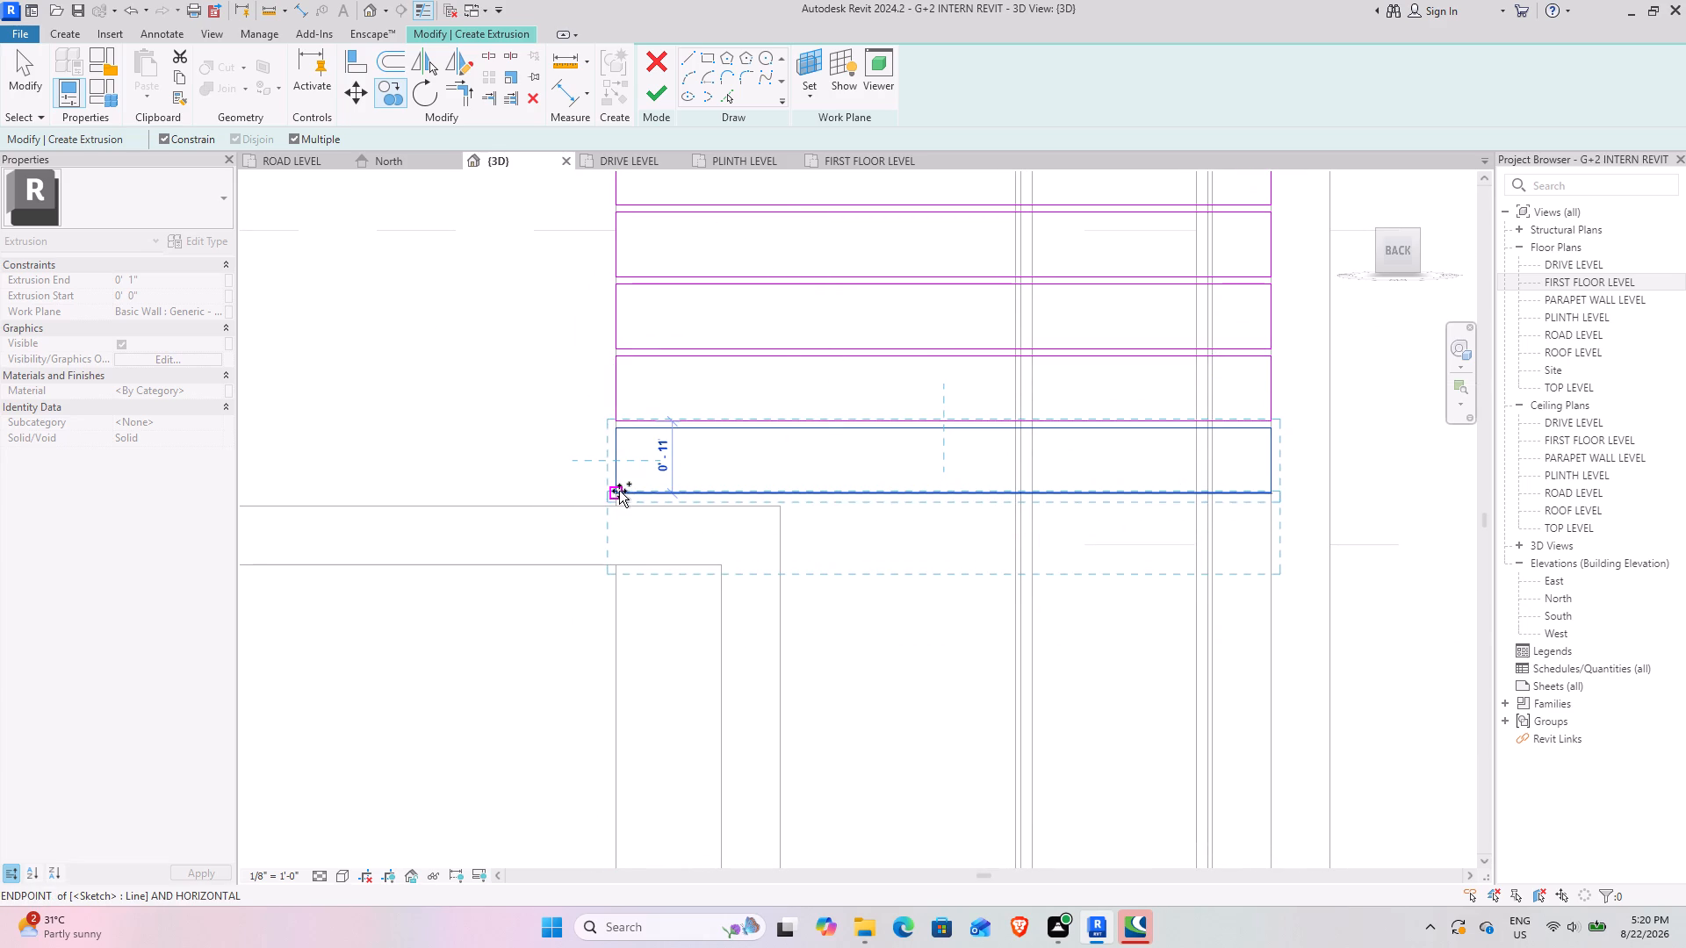
{"action": "left_click", "coordinate": [619, 491]}
{"action": "scroll", "coordinate": [618, 539], "scroll_direction": "up", "scroll_amount": 7}
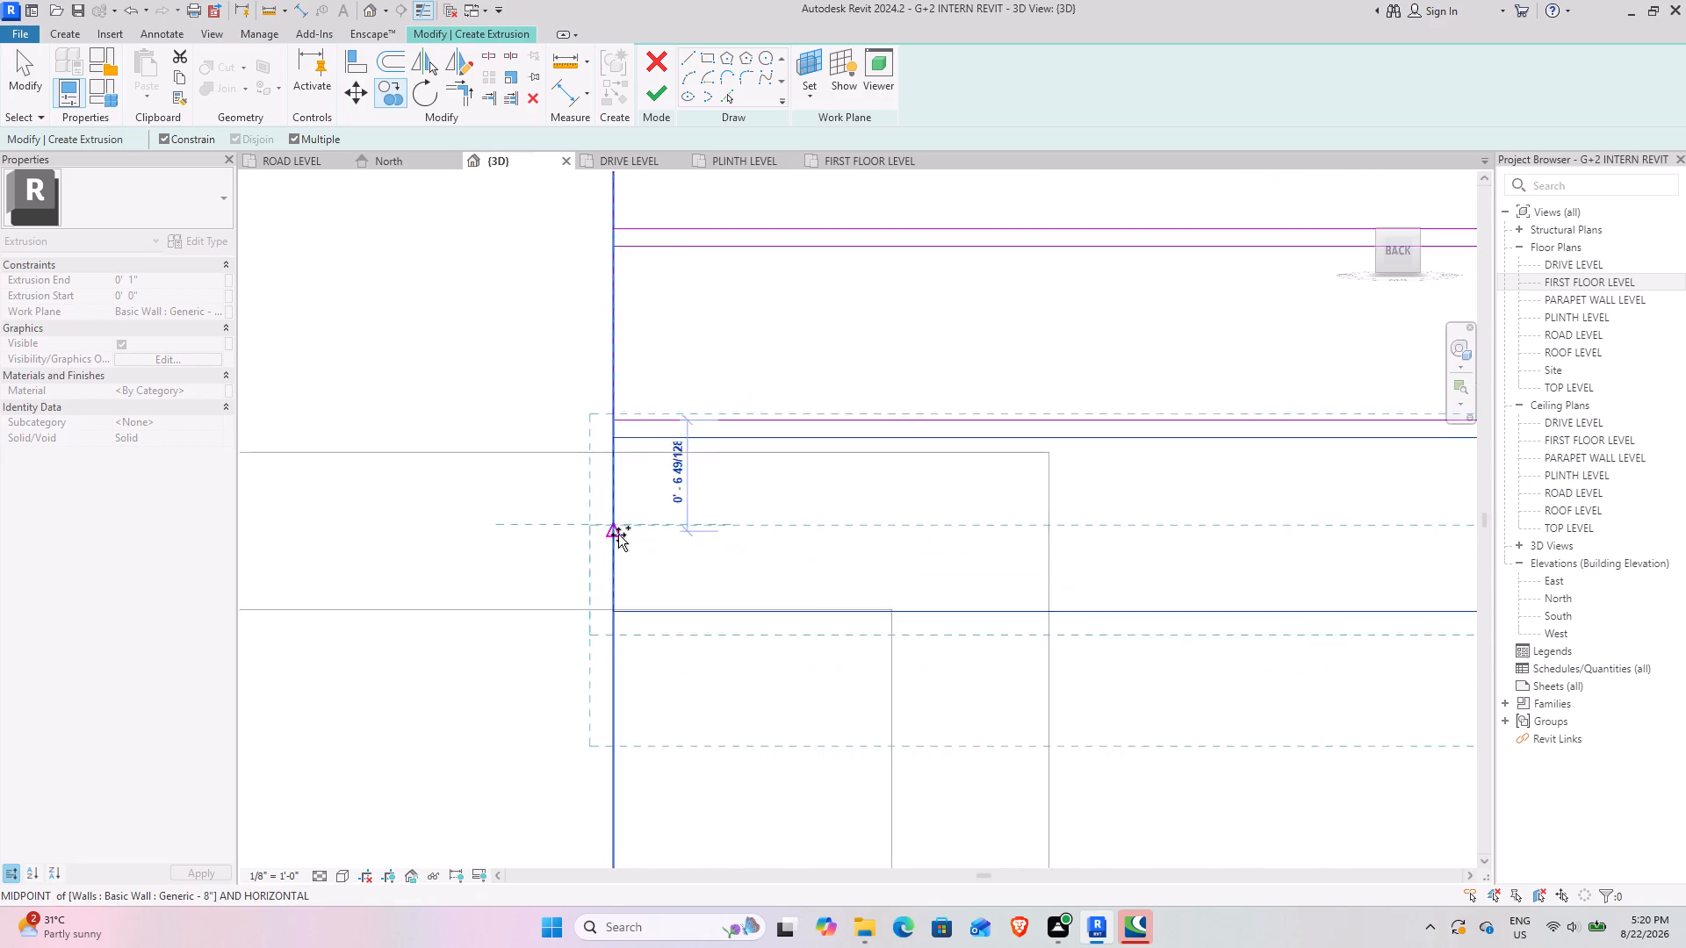
{"action": "scroll", "coordinate": [618, 535], "scroll_direction": "up", "scroll_amount": 4}
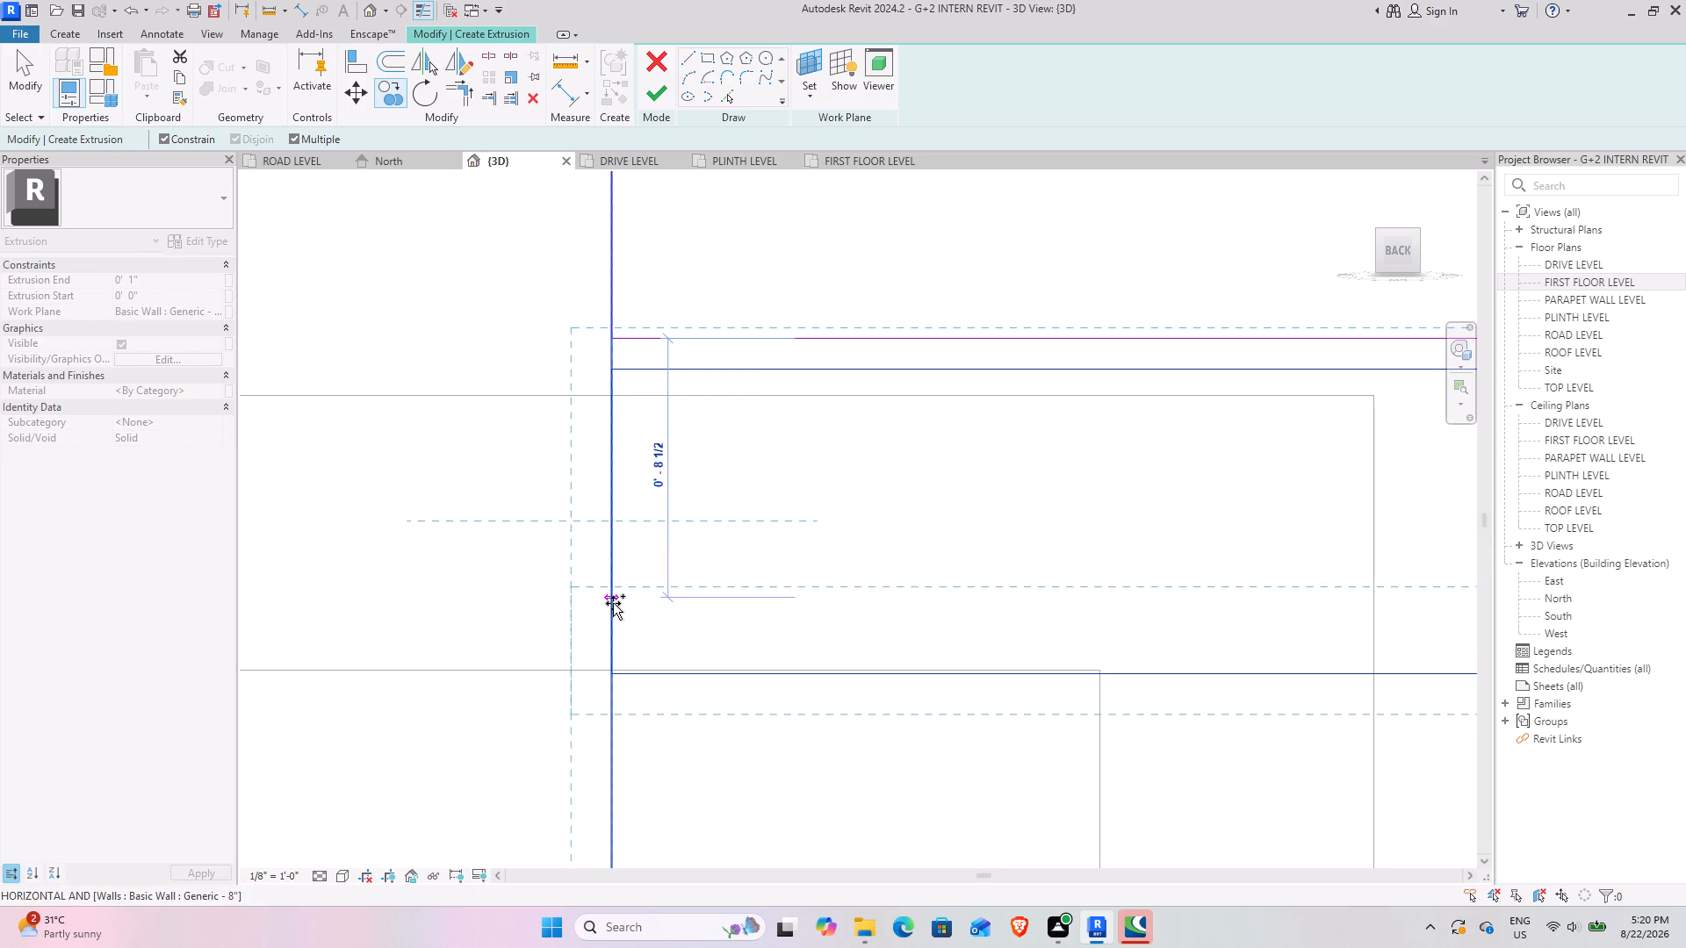
{"action": "scroll", "coordinate": [612, 577], "scroll_direction": "down", "scroll_amount": 6}
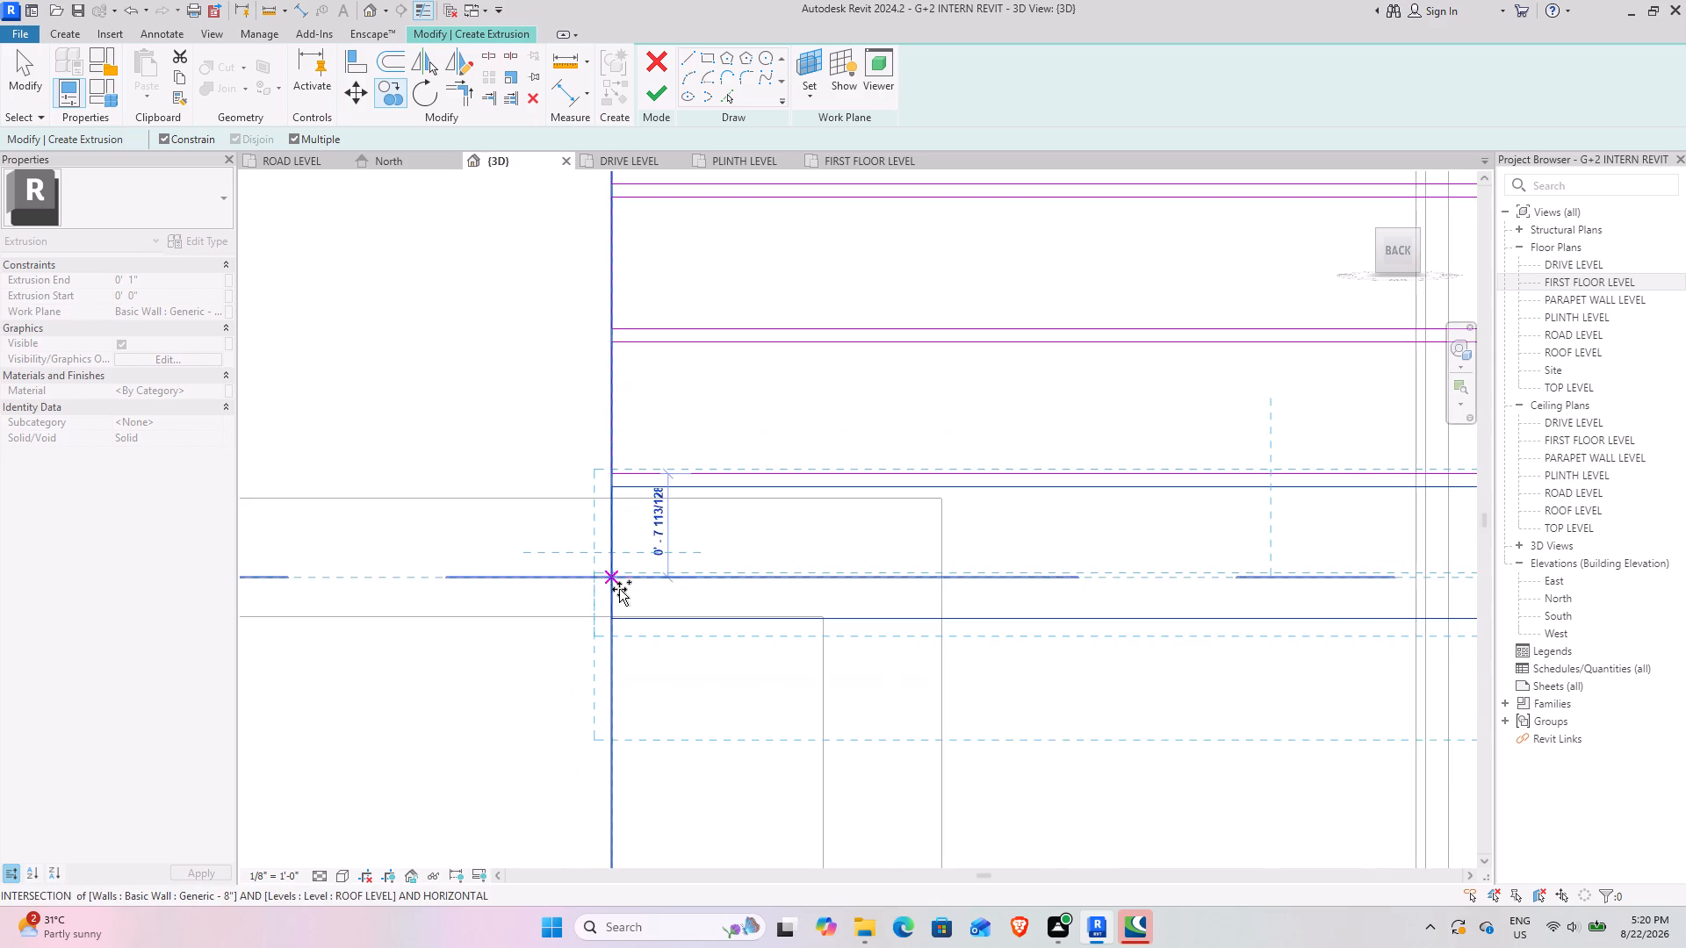
{"action": "middle_click_drag", "start_coordinate": [623, 600], "coordinate": [609, 262]}
{"action": "scroll", "coordinate": [631, 462], "scroll_direction": "down", "scroll_amount": 4}
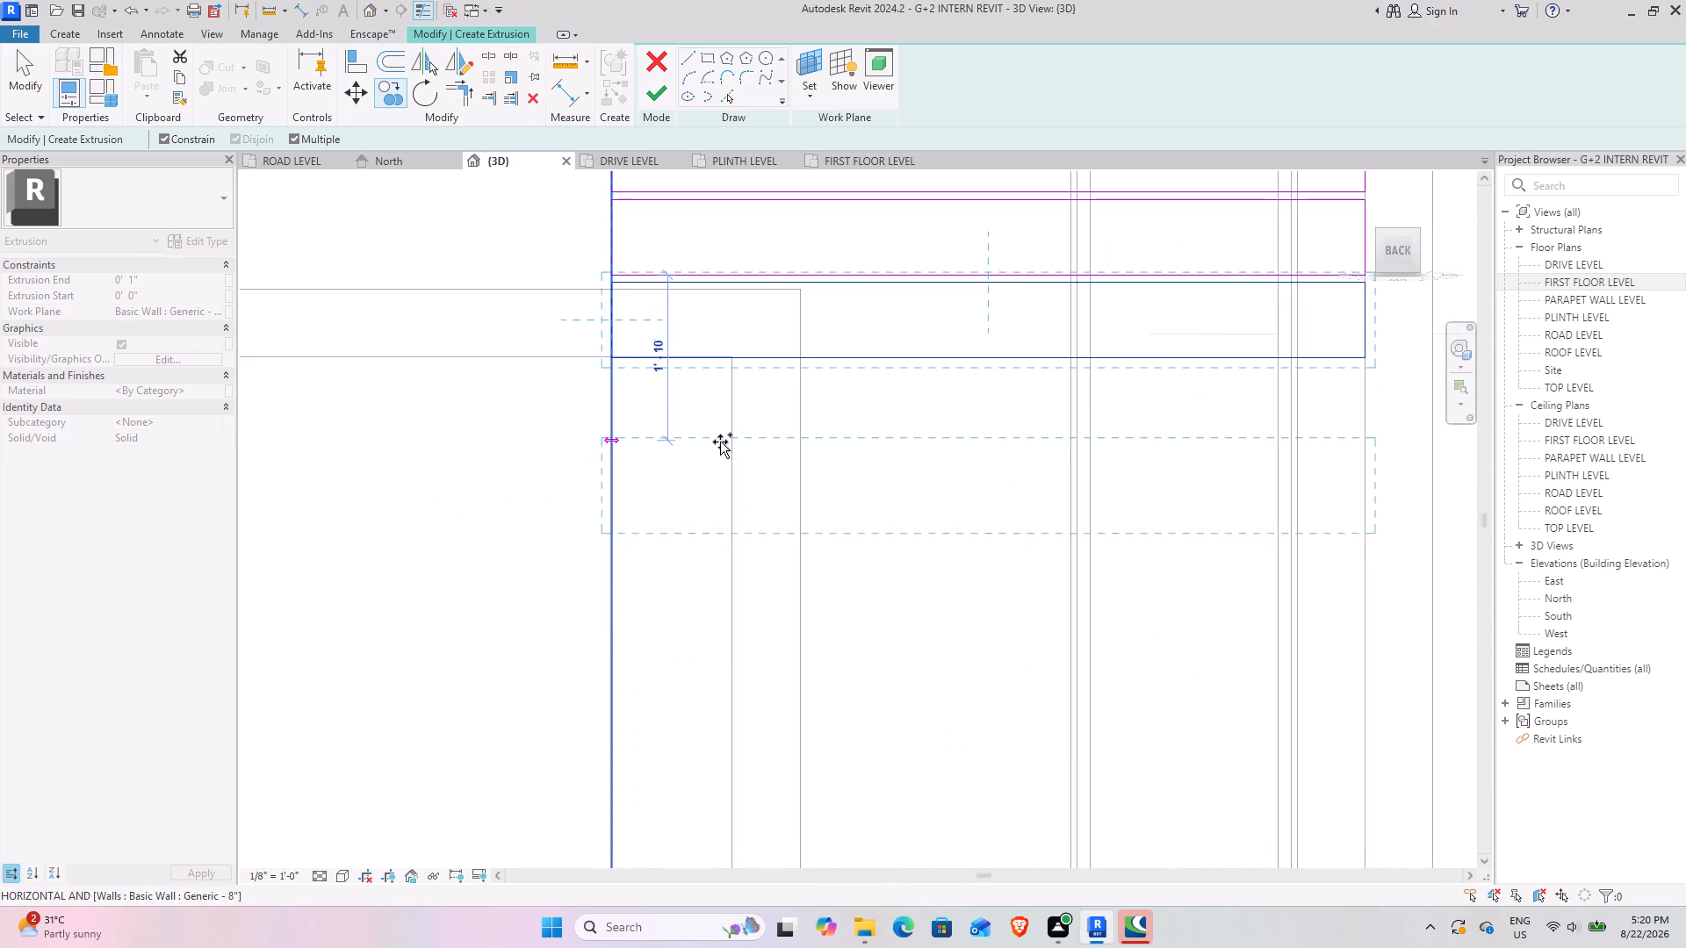
{"action": "scroll", "coordinate": [720, 442], "scroll_direction": "down", "scroll_amount": 2}
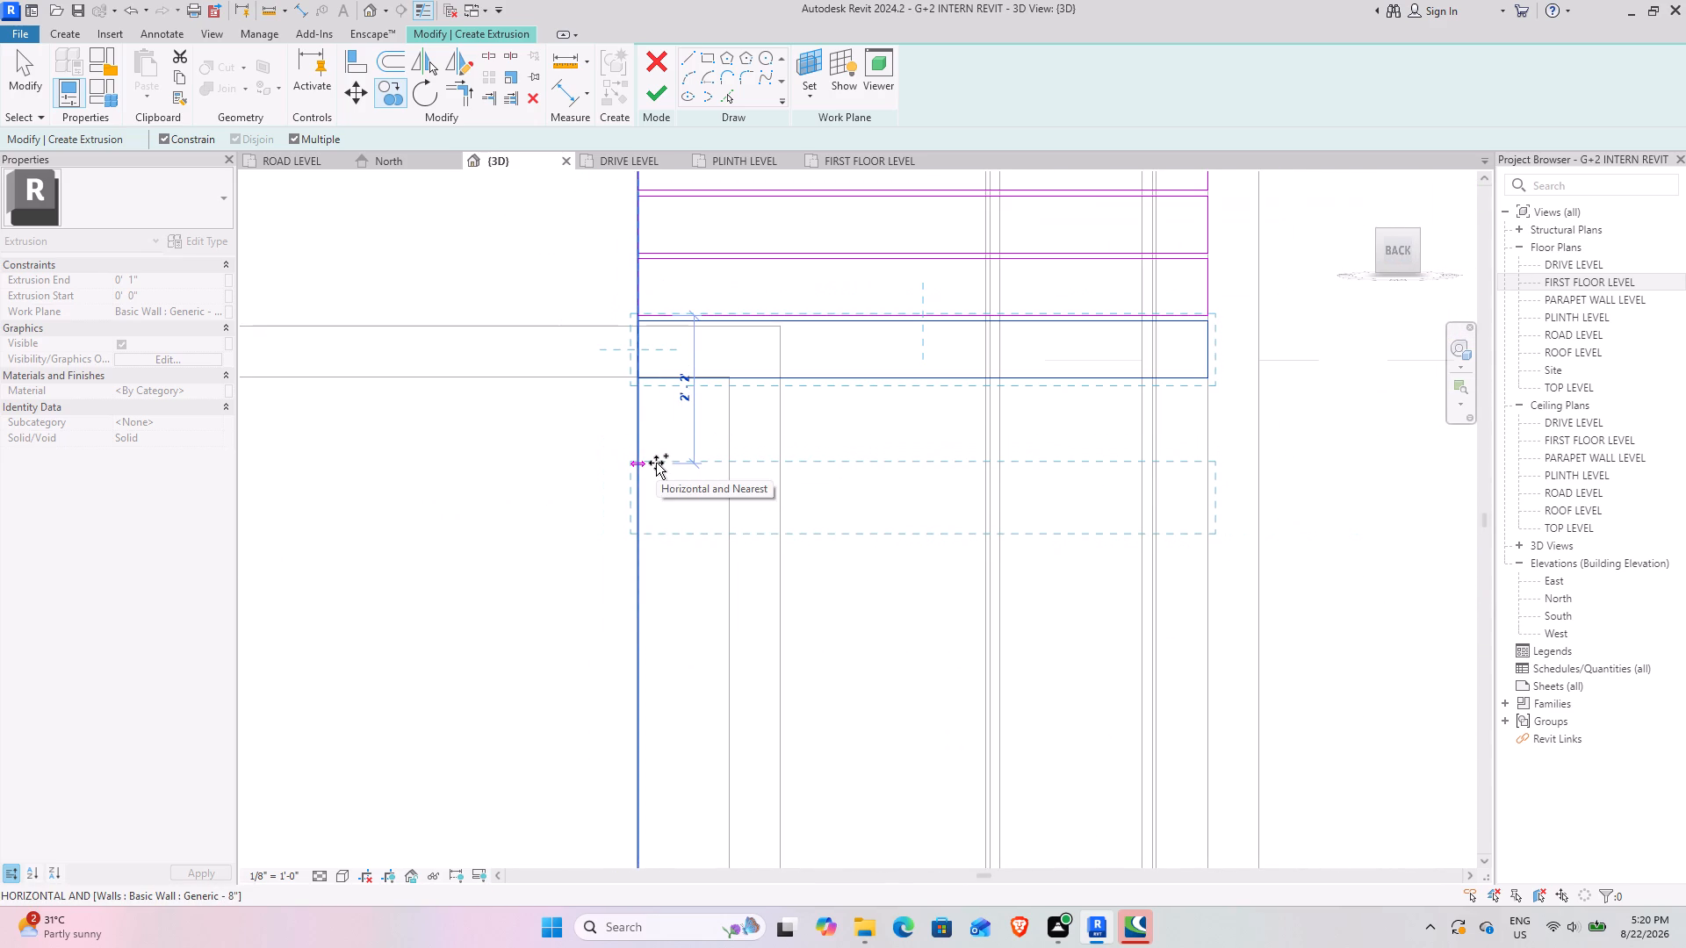
{"action": "key", "text": "Escape"}
Restart the multiple copy of the lowest 10" rectangle and place five more copies down the wall's outer edge at 11" spacing.
{"action": "middle_click_drag", "start_coordinate": [1157, 300], "coordinate": [982, 373]}
{"action": "scroll", "coordinate": [1036, 376], "scroll_direction": "up", "scroll_amount": 3}
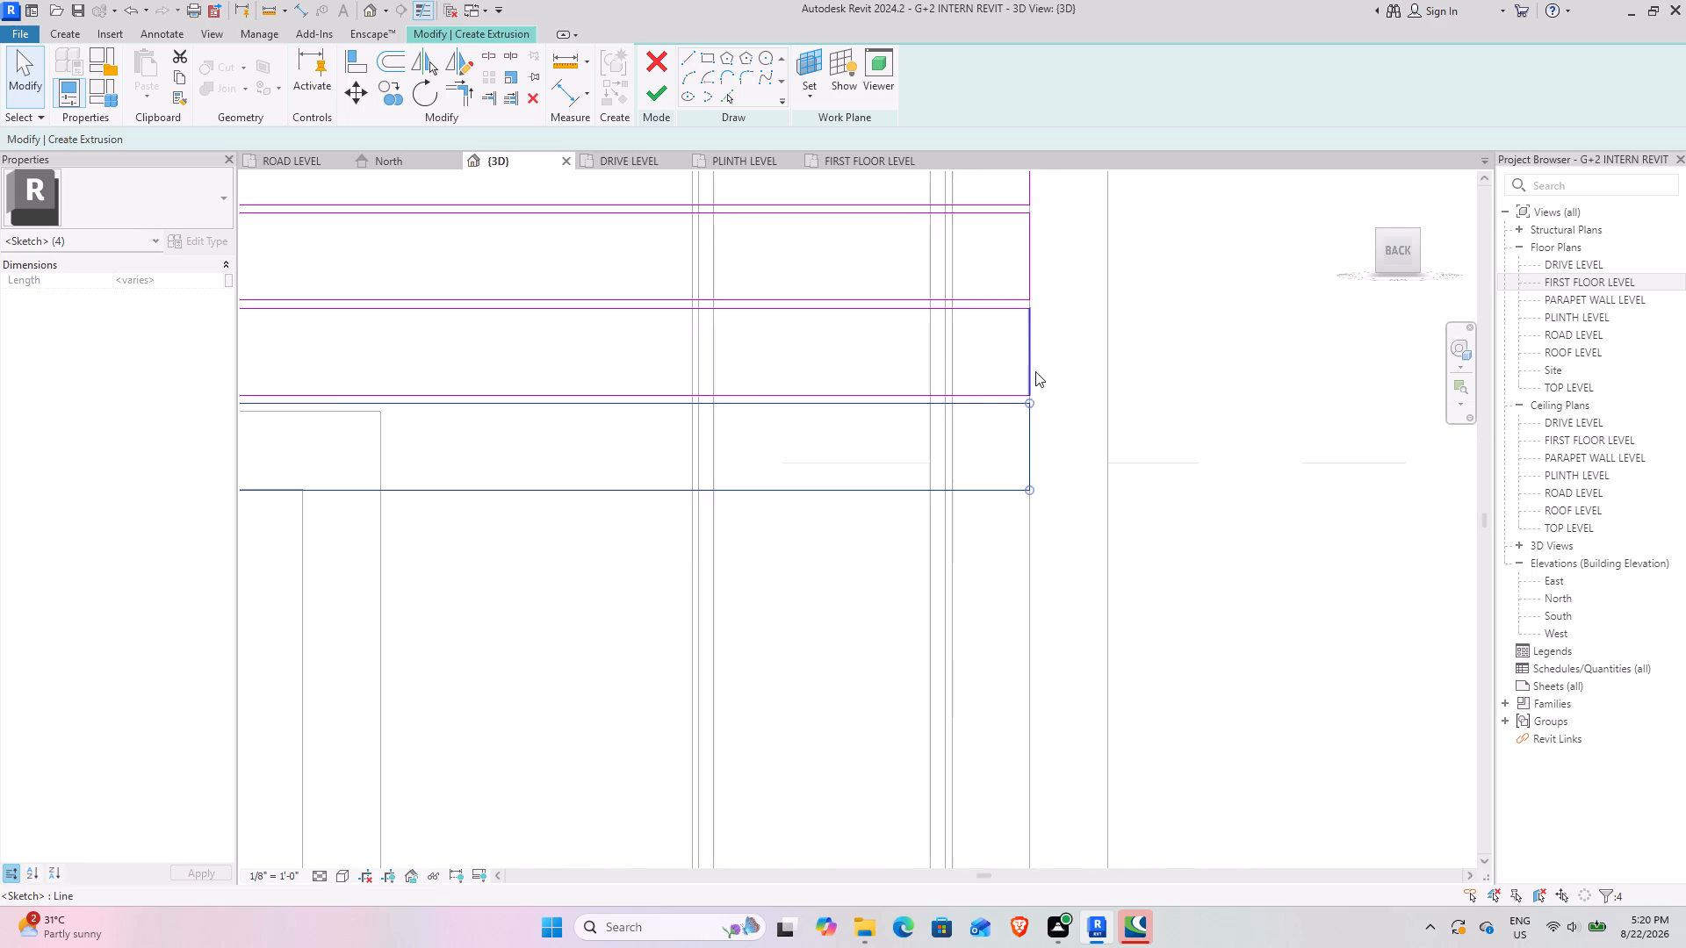
{"action": "scroll", "coordinate": [1035, 371], "scroll_direction": "up", "scroll_amount": 4}
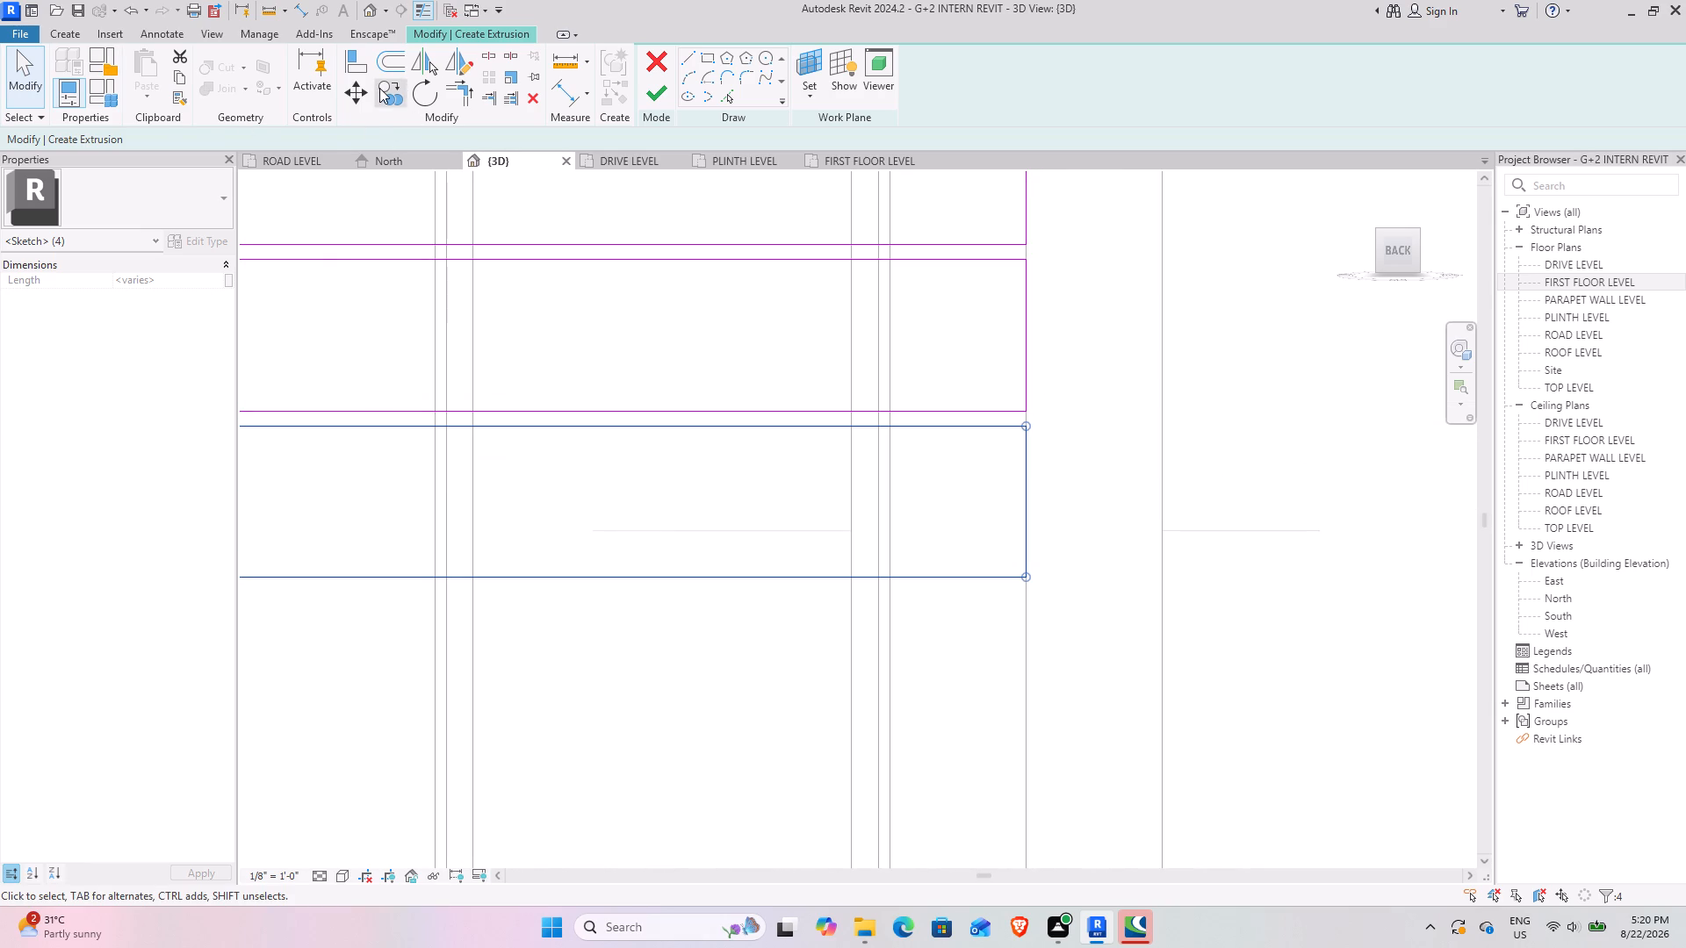
{"action": "left_click", "coordinate": [379, 88]}
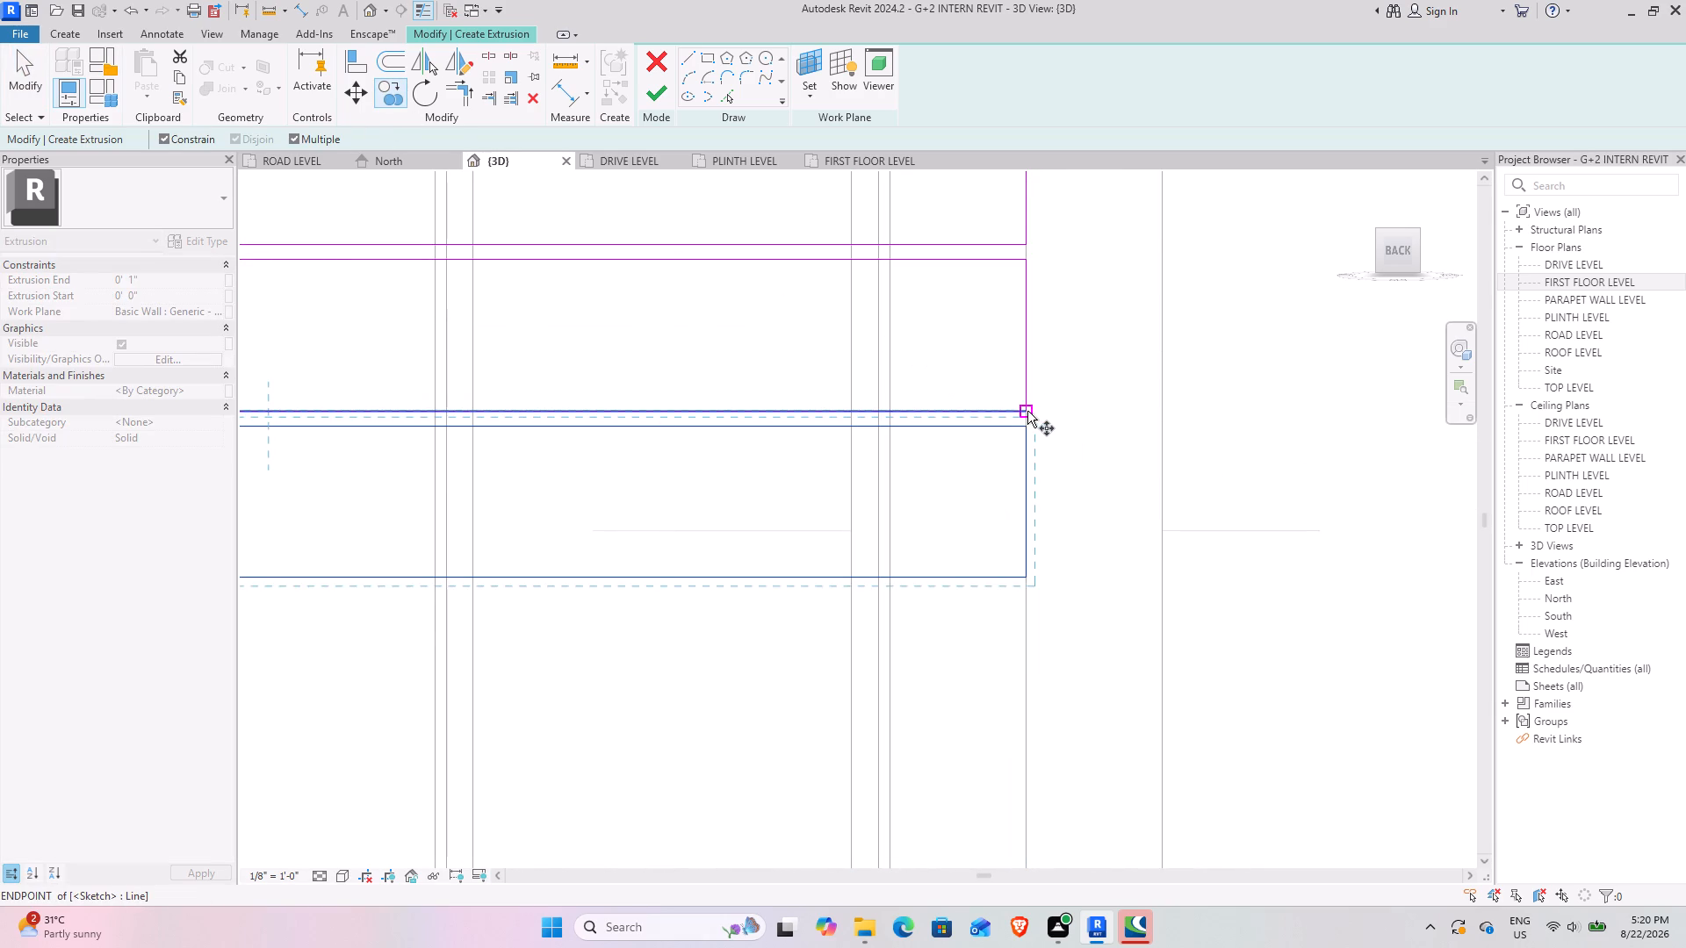
{"action": "left_click", "coordinate": [1027, 411]}
{"action": "left_click", "coordinate": [1026, 578]}
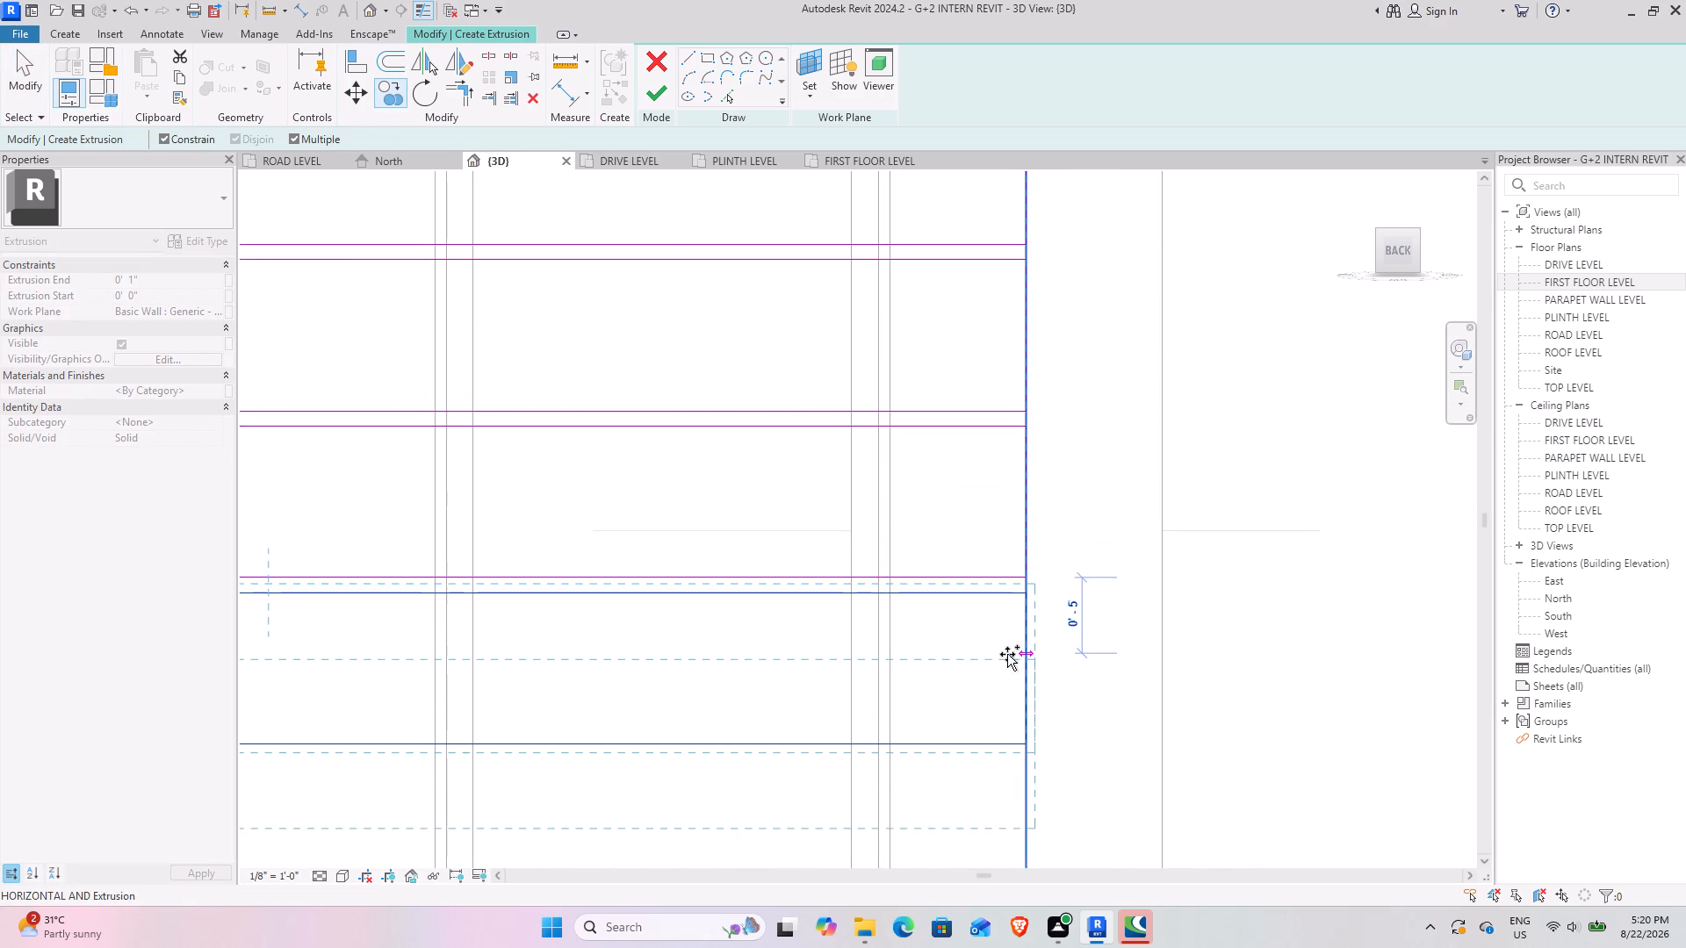
{"action": "middle_click_drag", "start_coordinate": [999, 656], "coordinate": [969, 348]}
{"action": "left_click", "coordinate": [997, 436]}
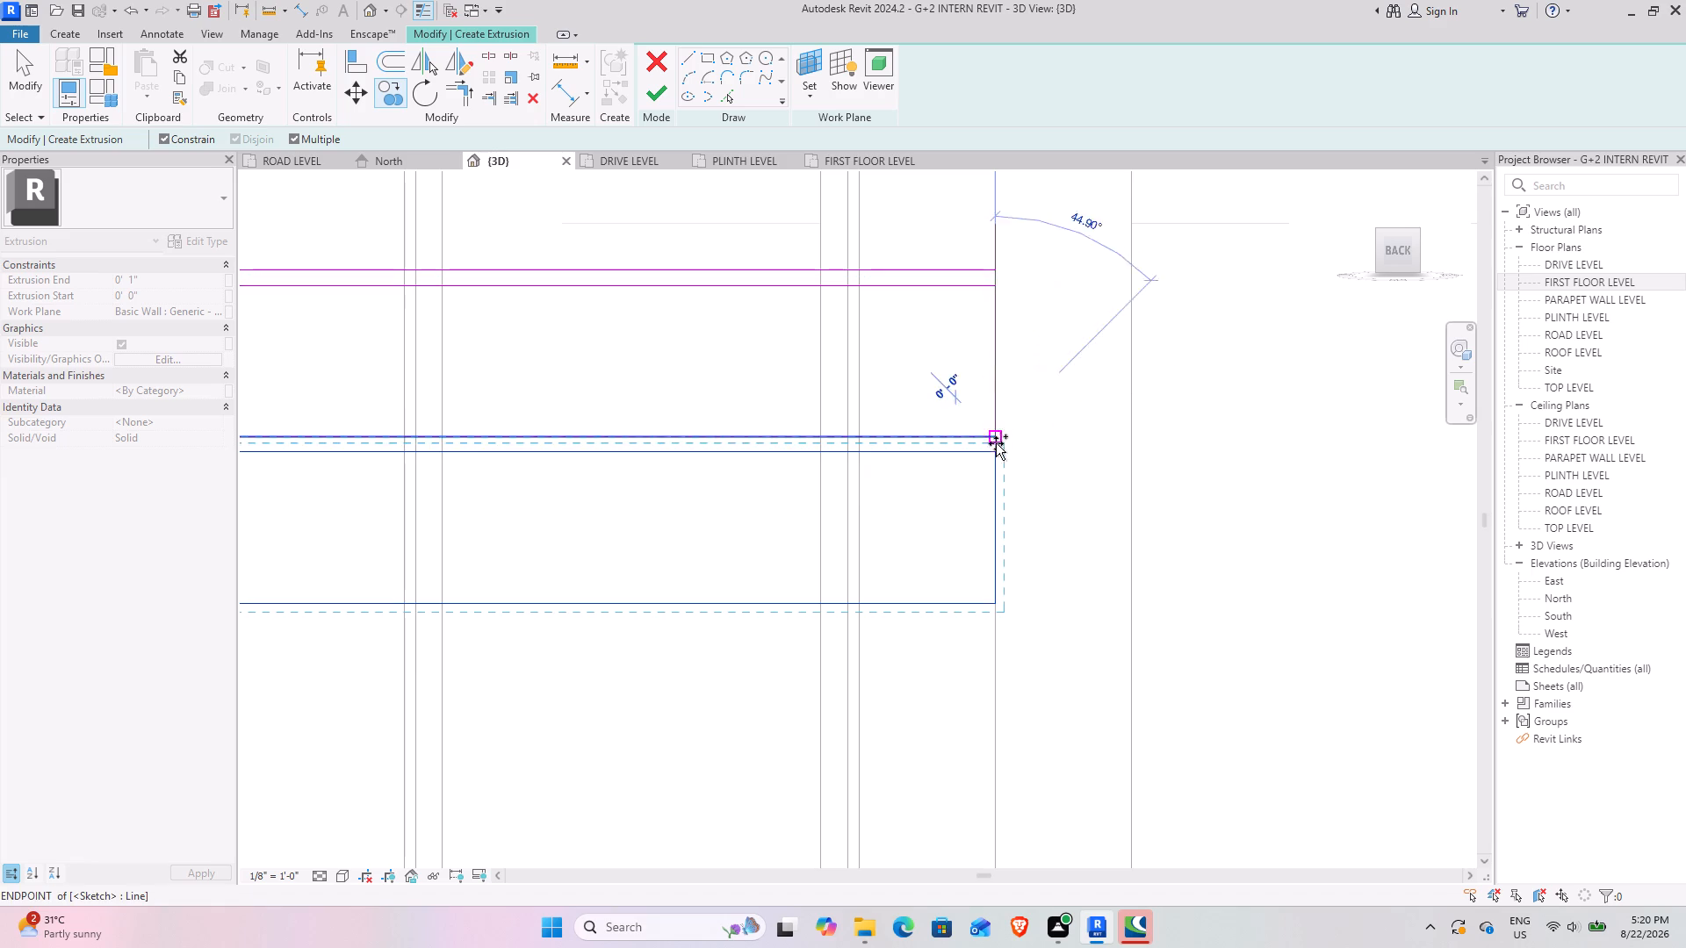
{"action": "left_click", "coordinate": [997, 607]}
{"action": "middle_click_drag", "start_coordinate": [994, 661], "coordinate": [980, 299]}
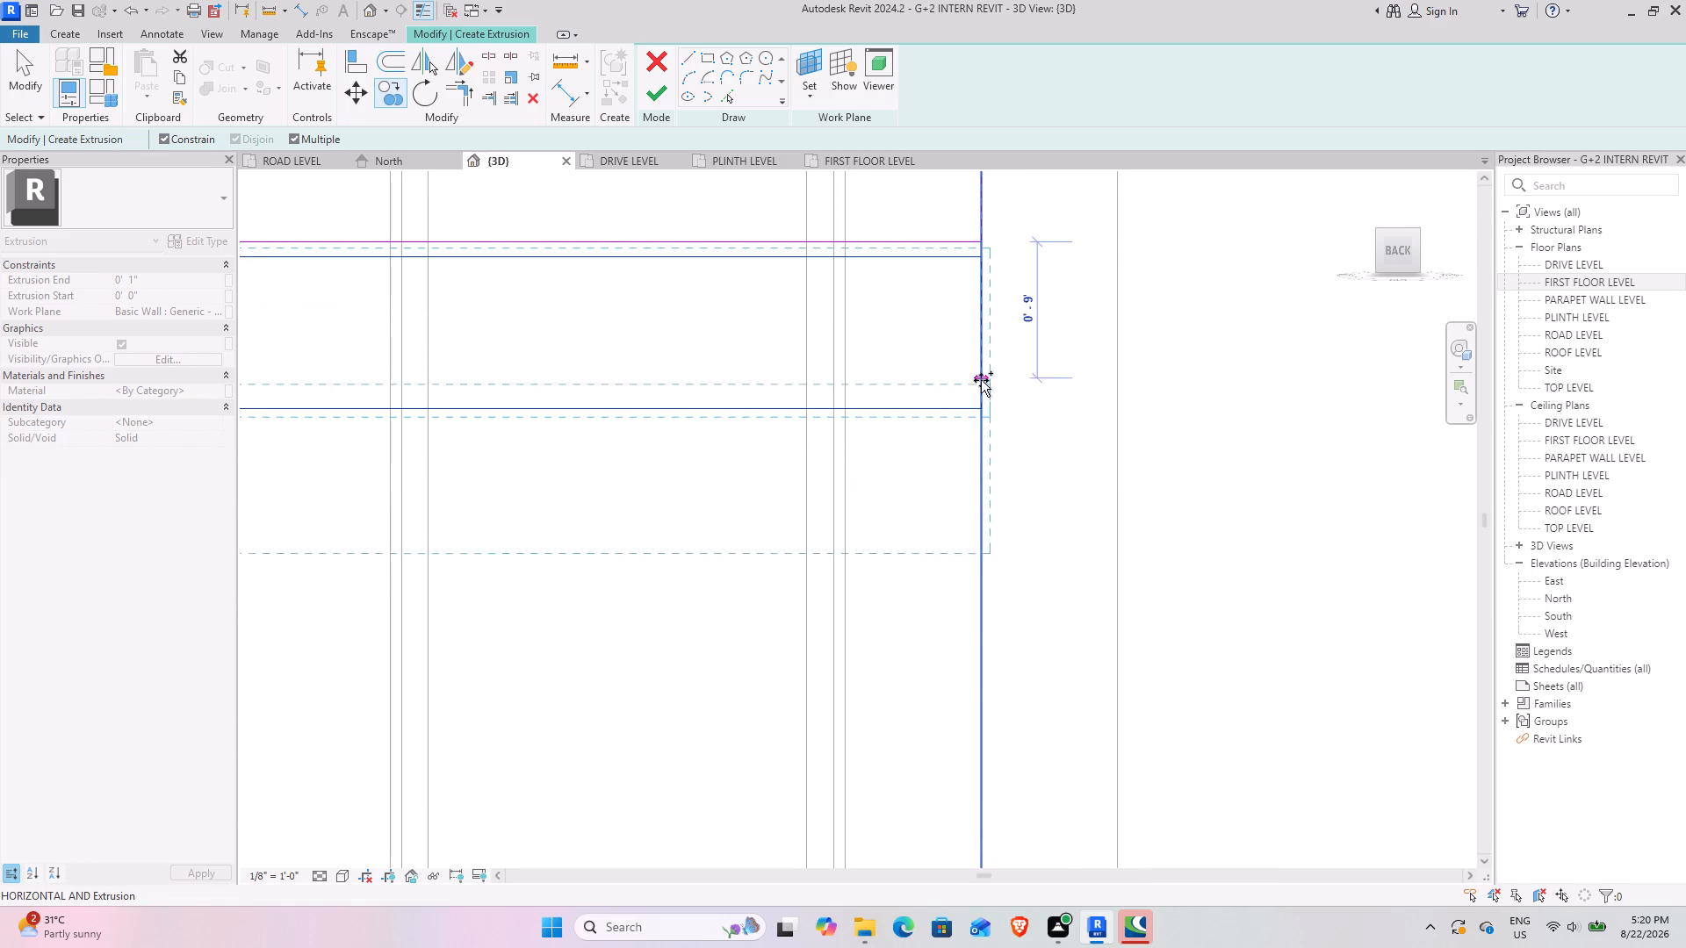
{"action": "left_click", "coordinate": [981, 410]}
{"action": "left_click", "coordinate": [985, 583]}
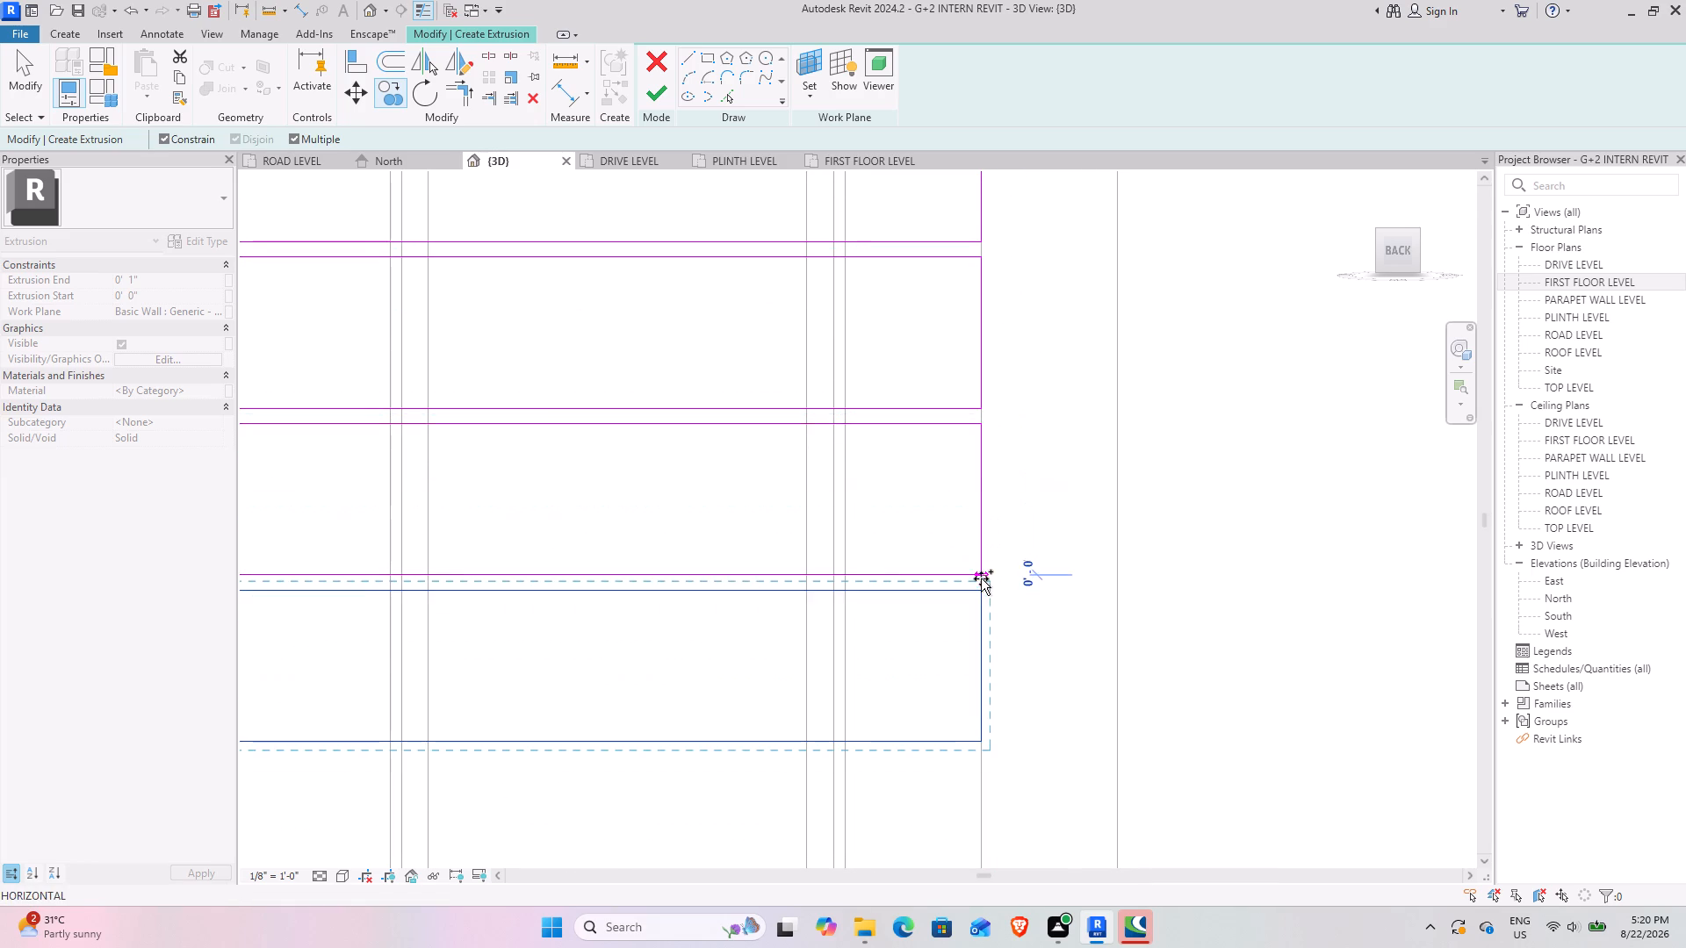
Continue the multiple copy with eight more 10" rectangles at 11" spacing, down to the strip that crosses the first floor level.
{"action": "scroll", "coordinate": [980, 578], "scroll_direction": "down", "scroll_amount": 4}
{"action": "middle_click_drag", "start_coordinate": [971, 578], "coordinate": [952, 396]}
{"action": "left_click", "coordinate": [967, 491]}
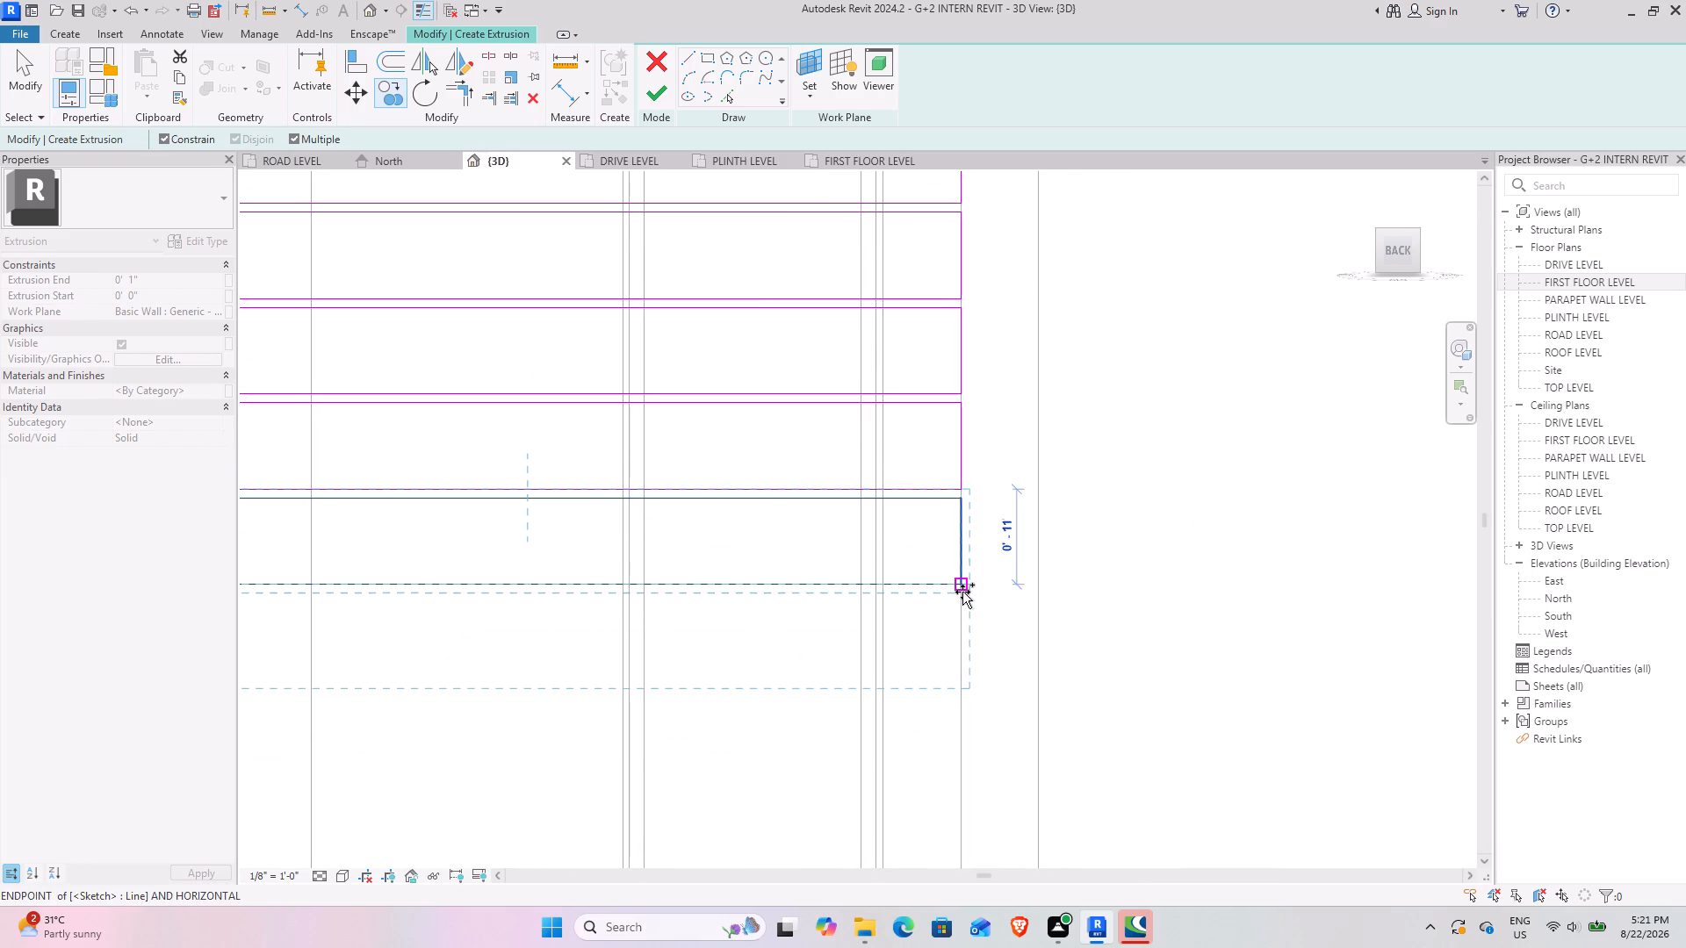
{"action": "left_click", "coordinate": [962, 592]}
{"action": "left_click", "coordinate": [957, 680]}
{"action": "middle_click_drag", "start_coordinate": [913, 687], "coordinate": [860, 271]}
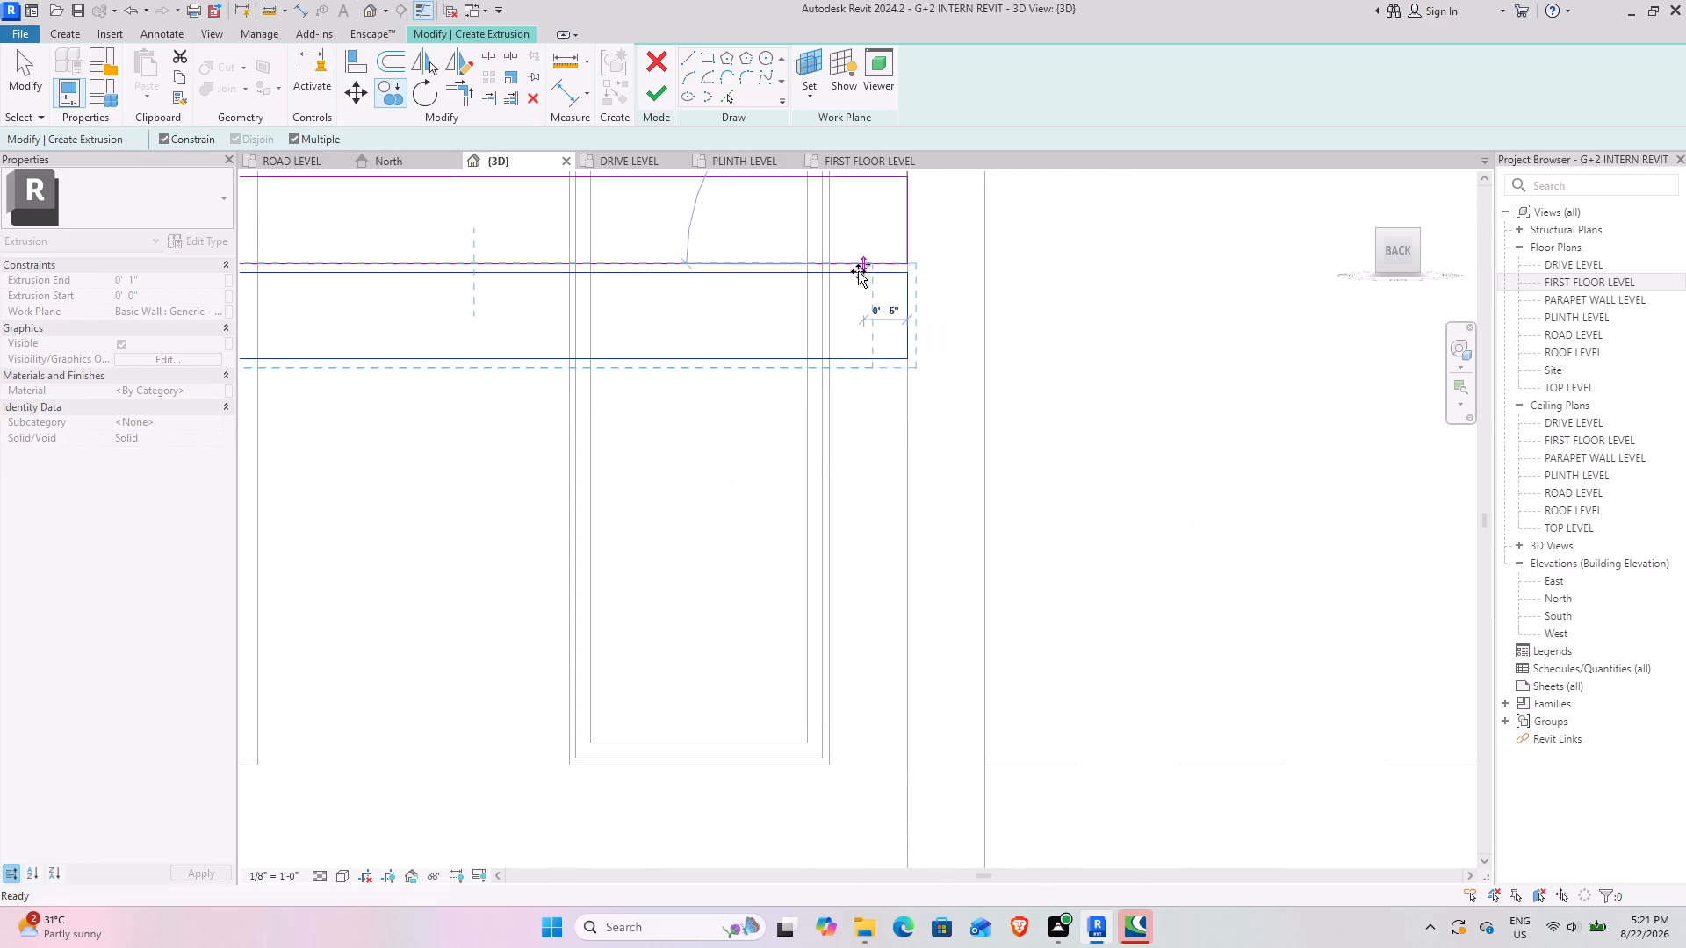
{"action": "left_click", "coordinate": [906, 354]}
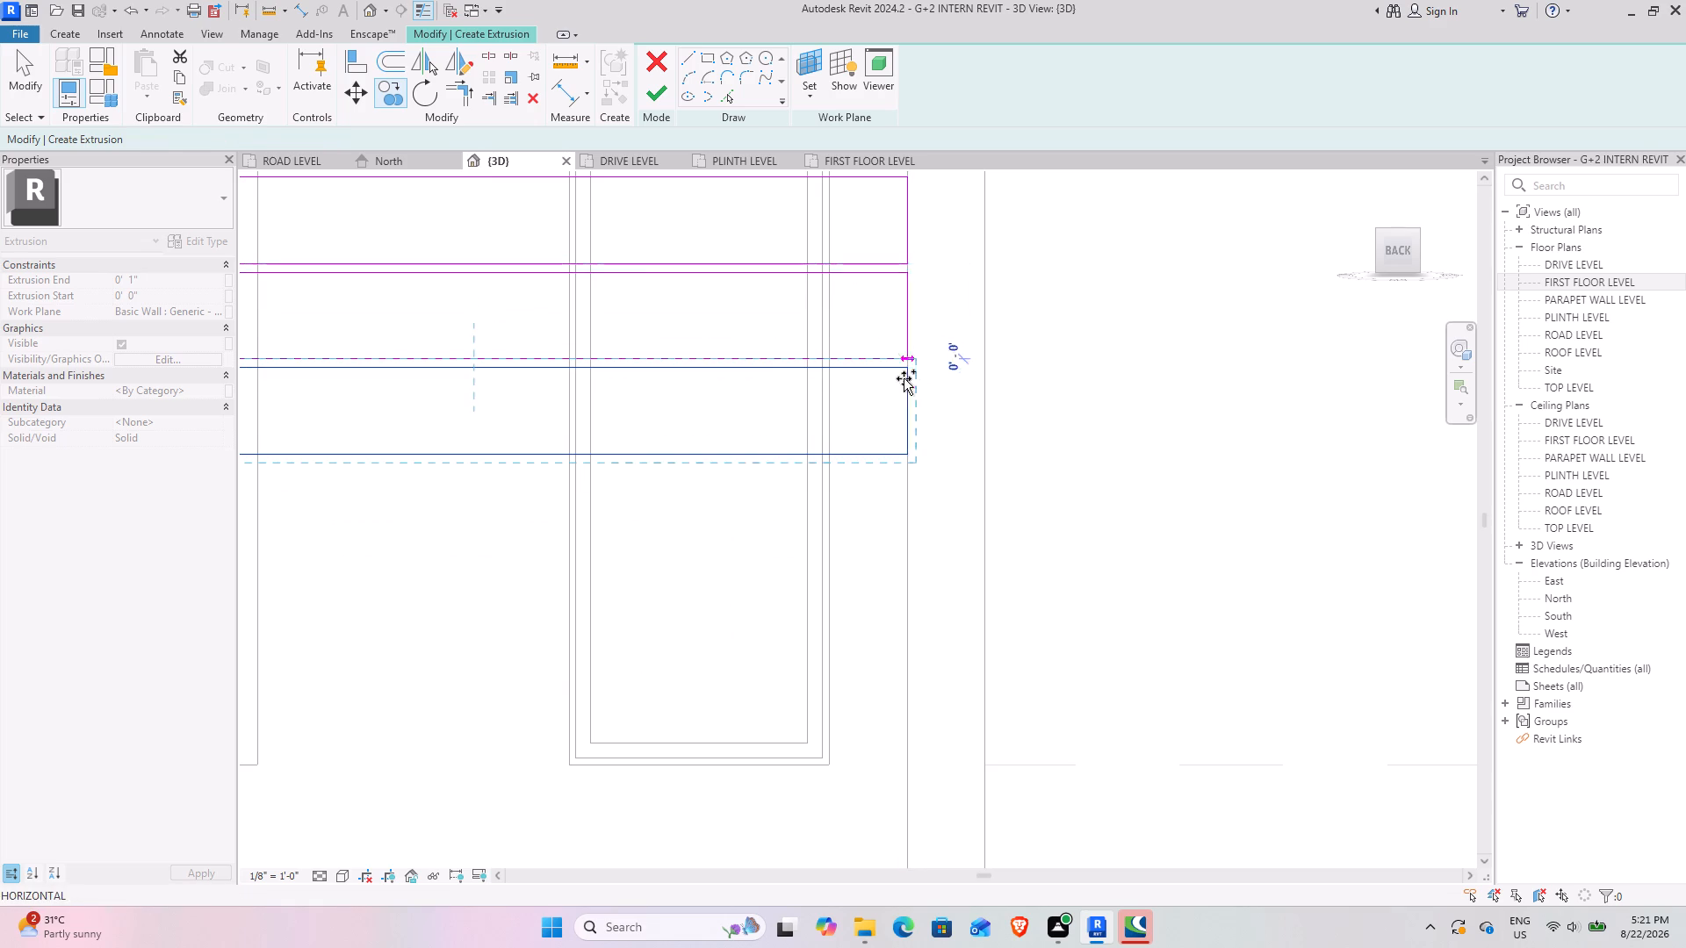
{"action": "left_click", "coordinate": [904, 456]}
{"action": "left_click", "coordinate": [905, 549]}
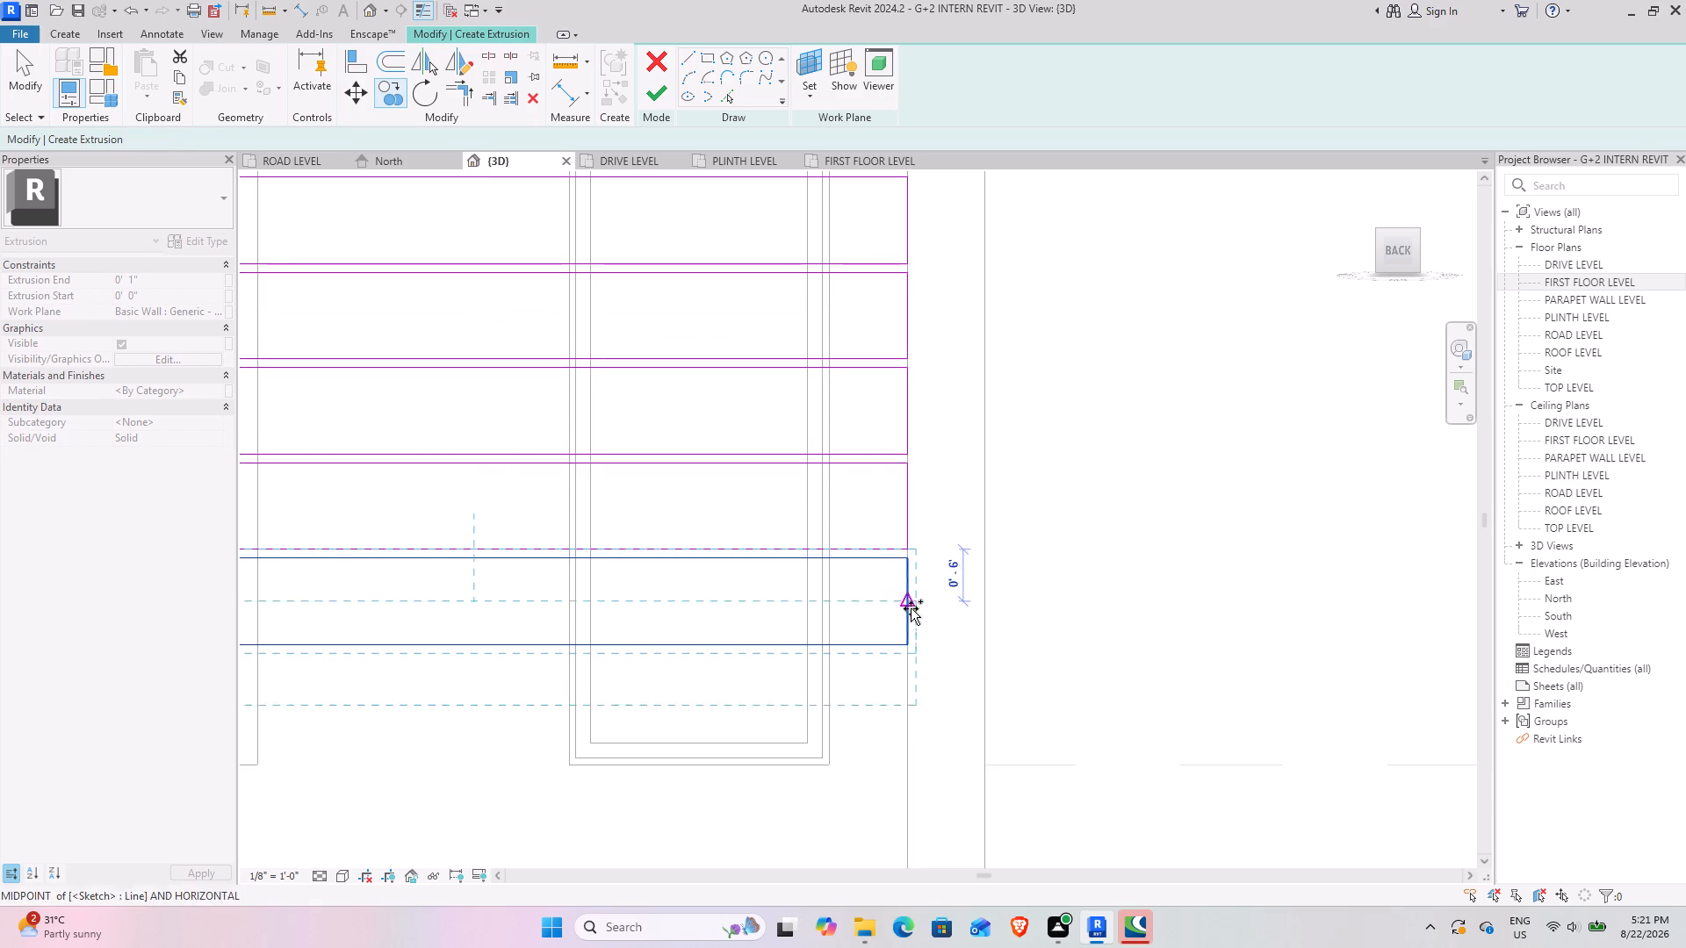
{"action": "left_click", "coordinate": [914, 645]}
{"action": "left_click", "coordinate": [904, 741]}
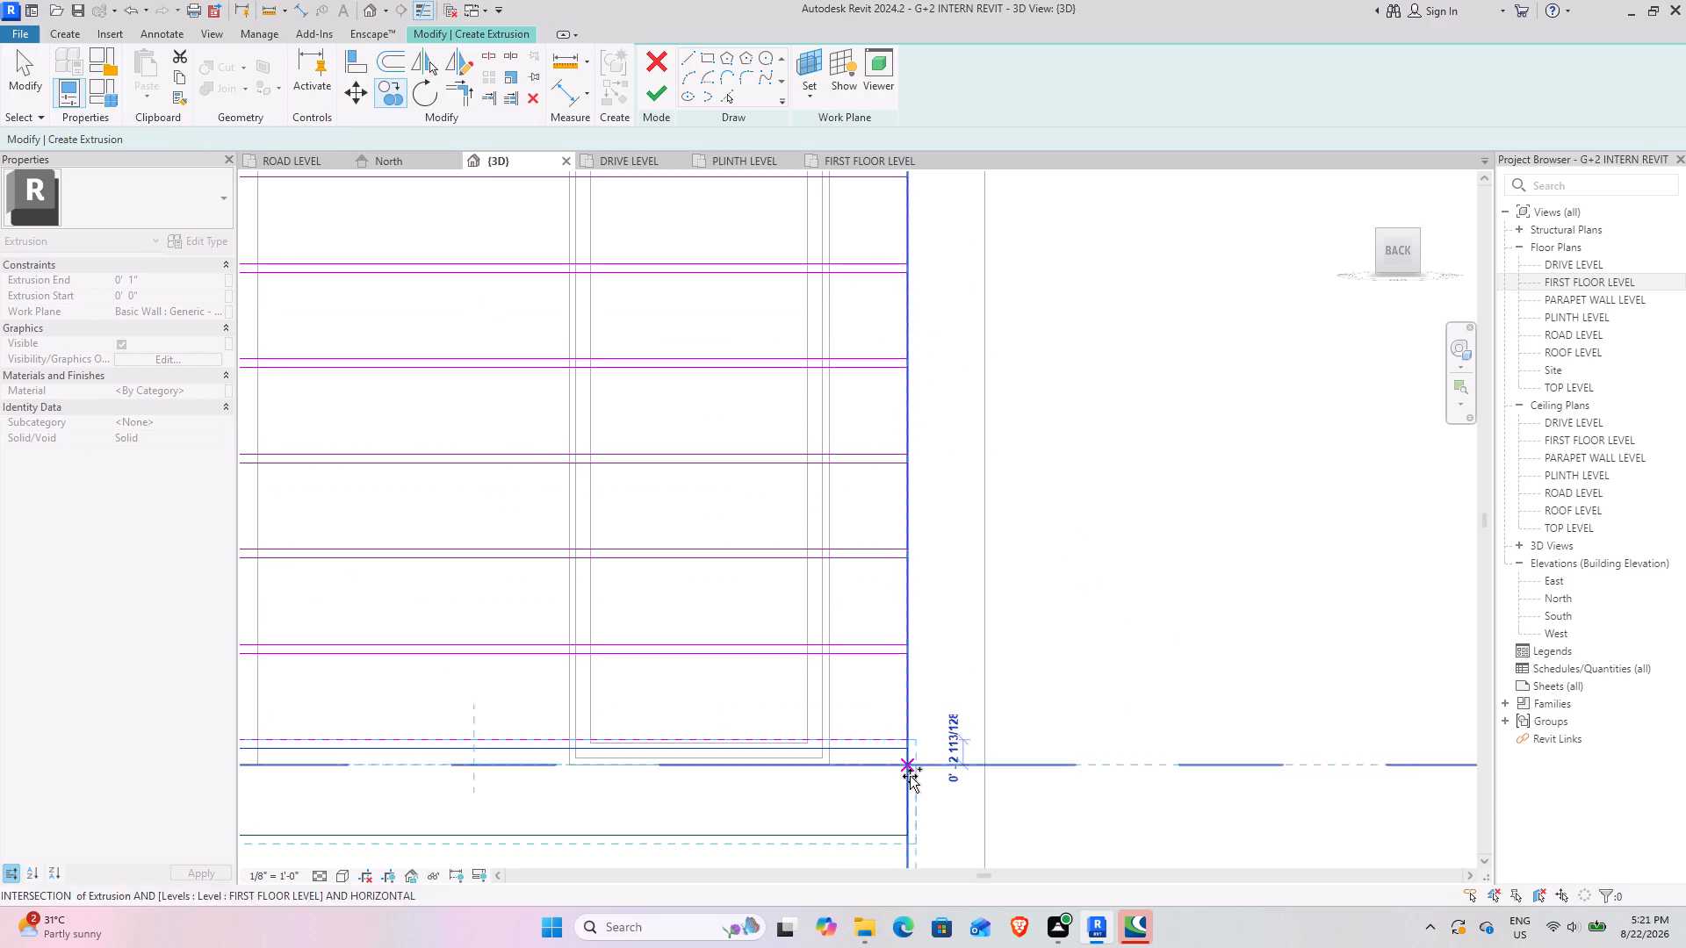
Place three more rectangle copies at 11" spacing below the first floor level, past the wall's lower edge, and end the copy command.
{"action": "middle_click_drag", "start_coordinate": [882, 765], "coordinate": [827, 349]}
{"action": "left_click_drag", "start_coordinate": [880, 764], "coordinate": [827, 349]}
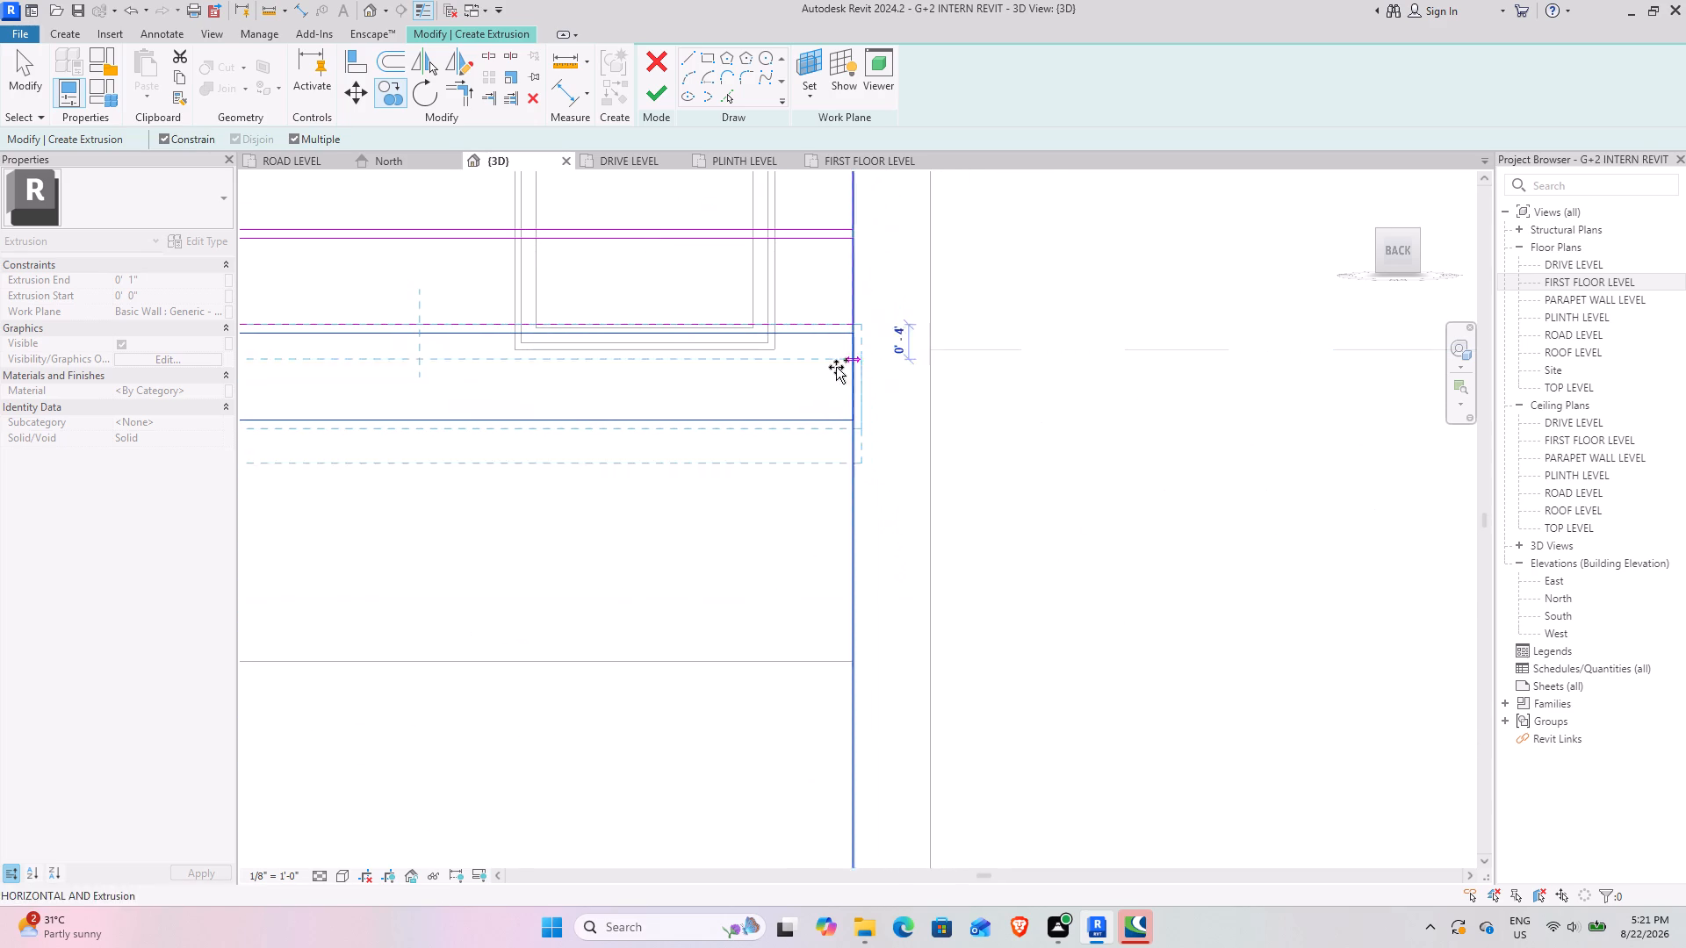
{"action": "left_click", "coordinate": [852, 418]}
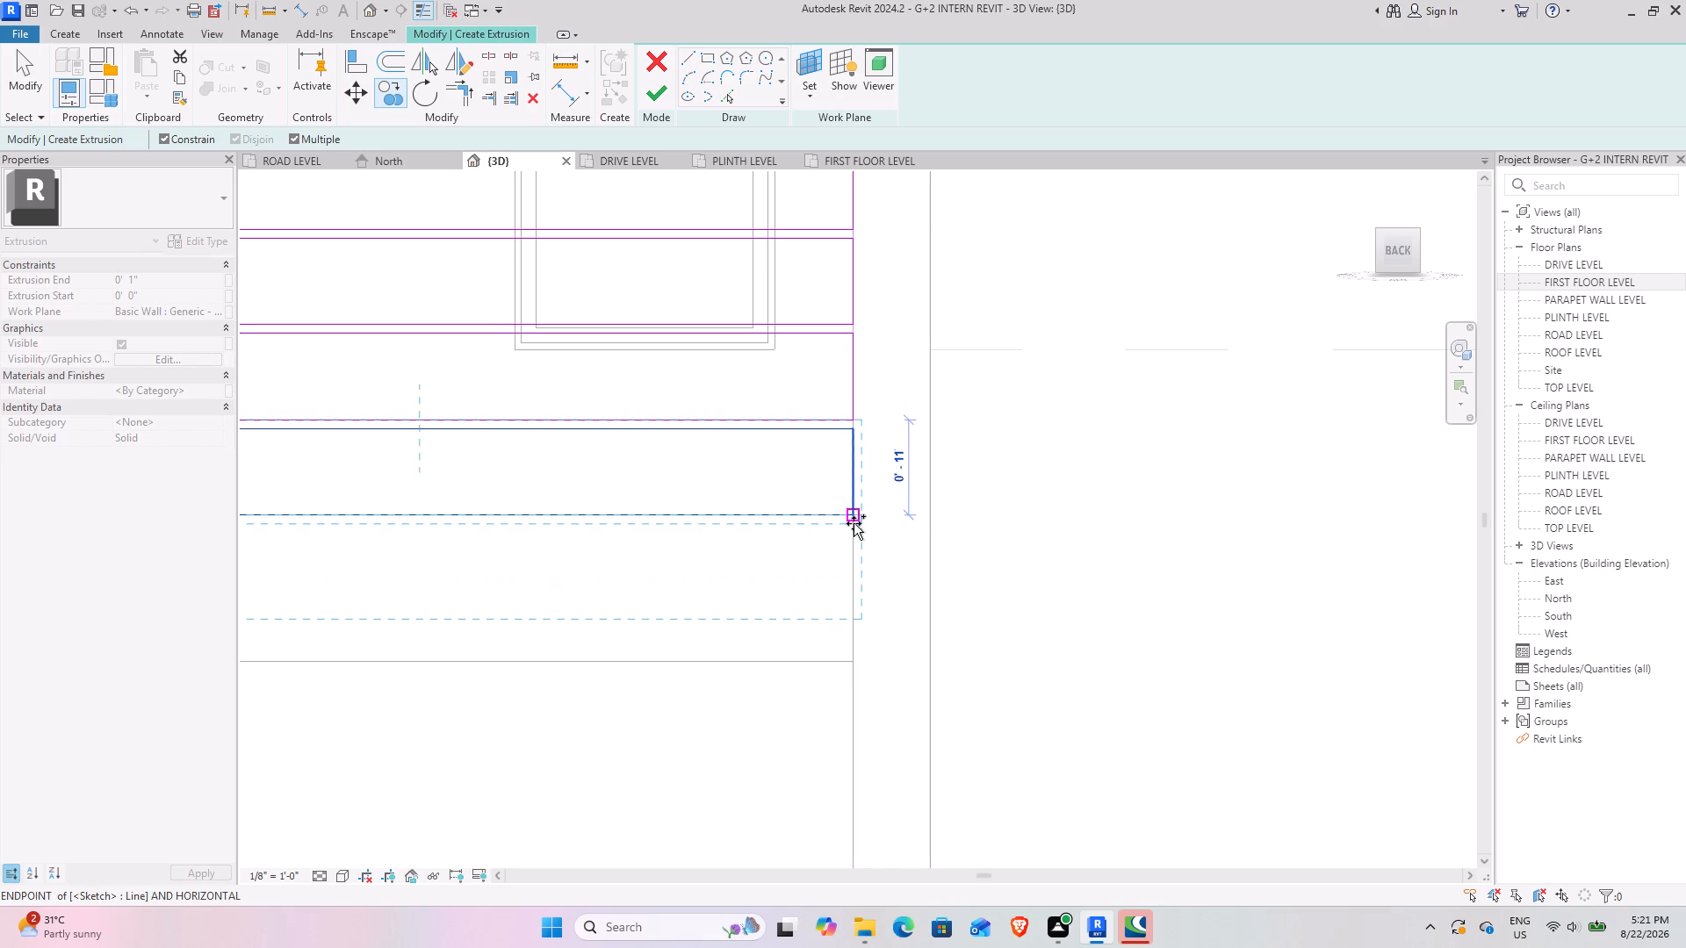
{"action": "left_click", "coordinate": [854, 517]}
{"action": "left_click", "coordinate": [849, 614]}
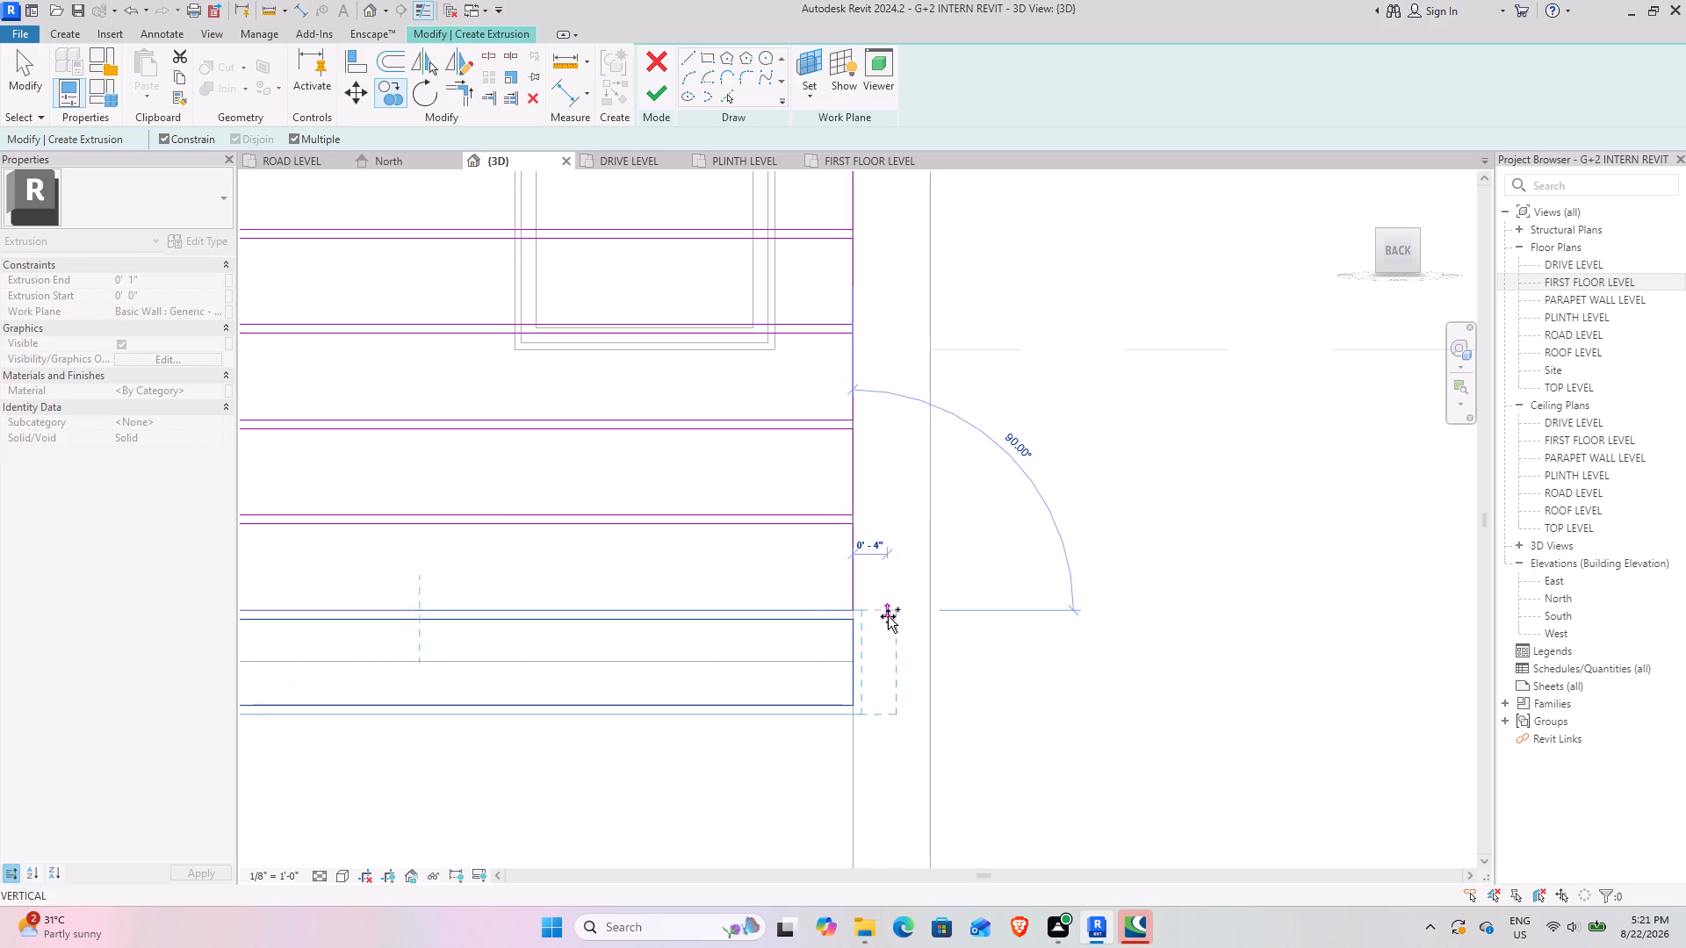
{"action": "key", "text": "Escape"}
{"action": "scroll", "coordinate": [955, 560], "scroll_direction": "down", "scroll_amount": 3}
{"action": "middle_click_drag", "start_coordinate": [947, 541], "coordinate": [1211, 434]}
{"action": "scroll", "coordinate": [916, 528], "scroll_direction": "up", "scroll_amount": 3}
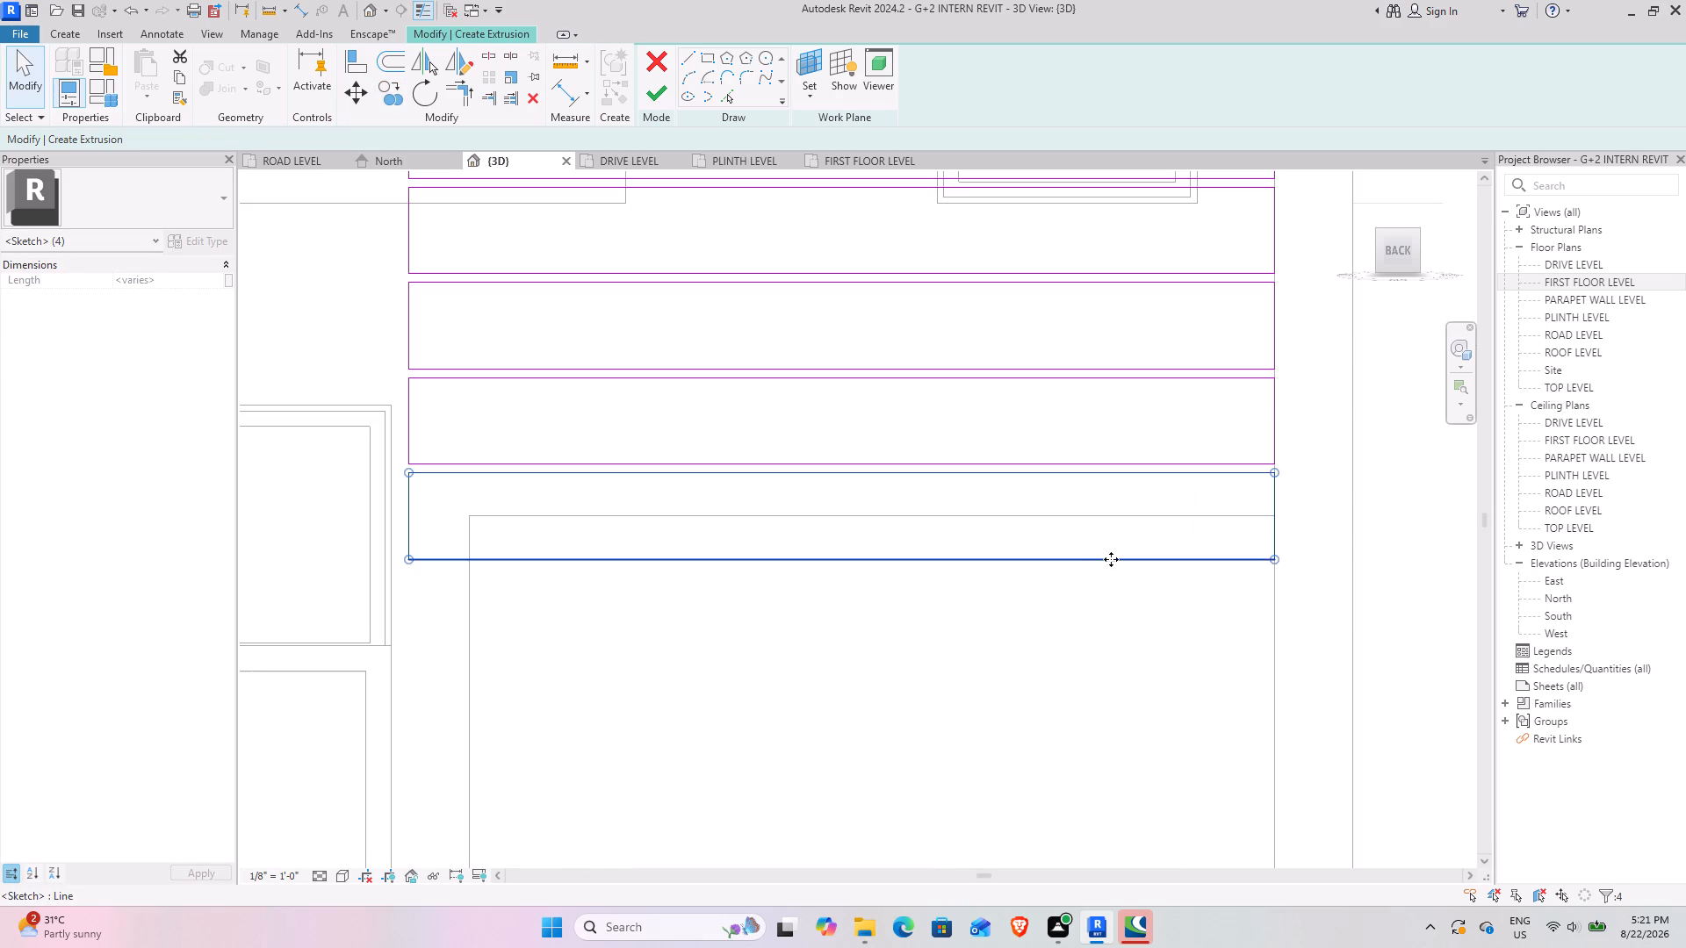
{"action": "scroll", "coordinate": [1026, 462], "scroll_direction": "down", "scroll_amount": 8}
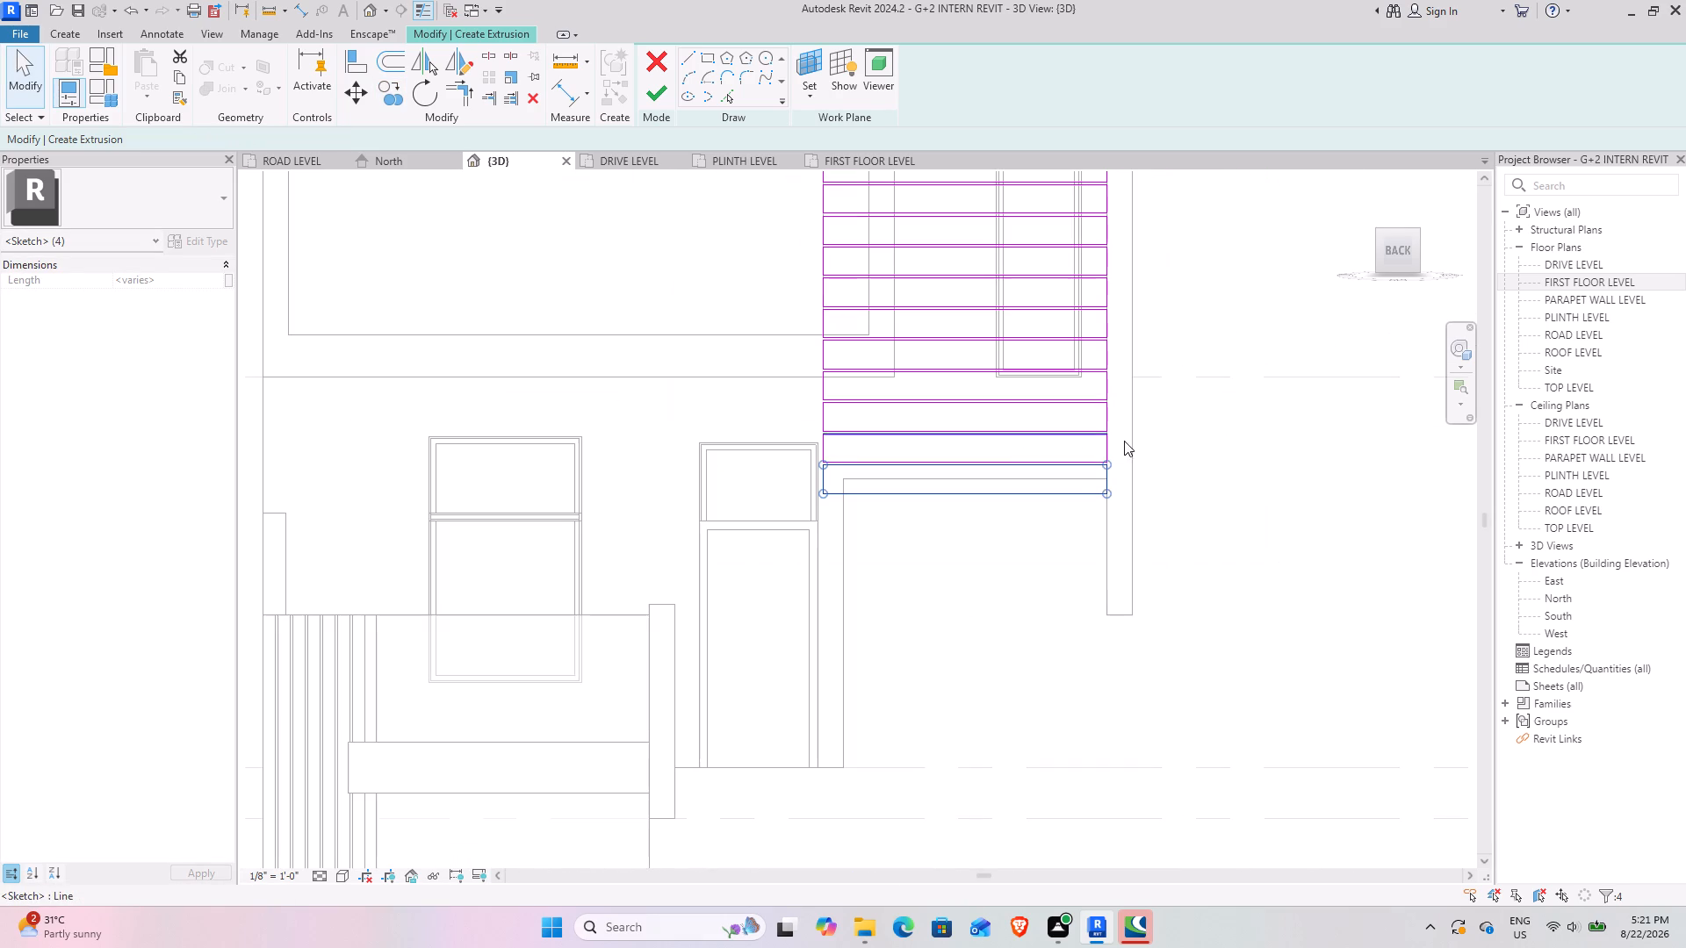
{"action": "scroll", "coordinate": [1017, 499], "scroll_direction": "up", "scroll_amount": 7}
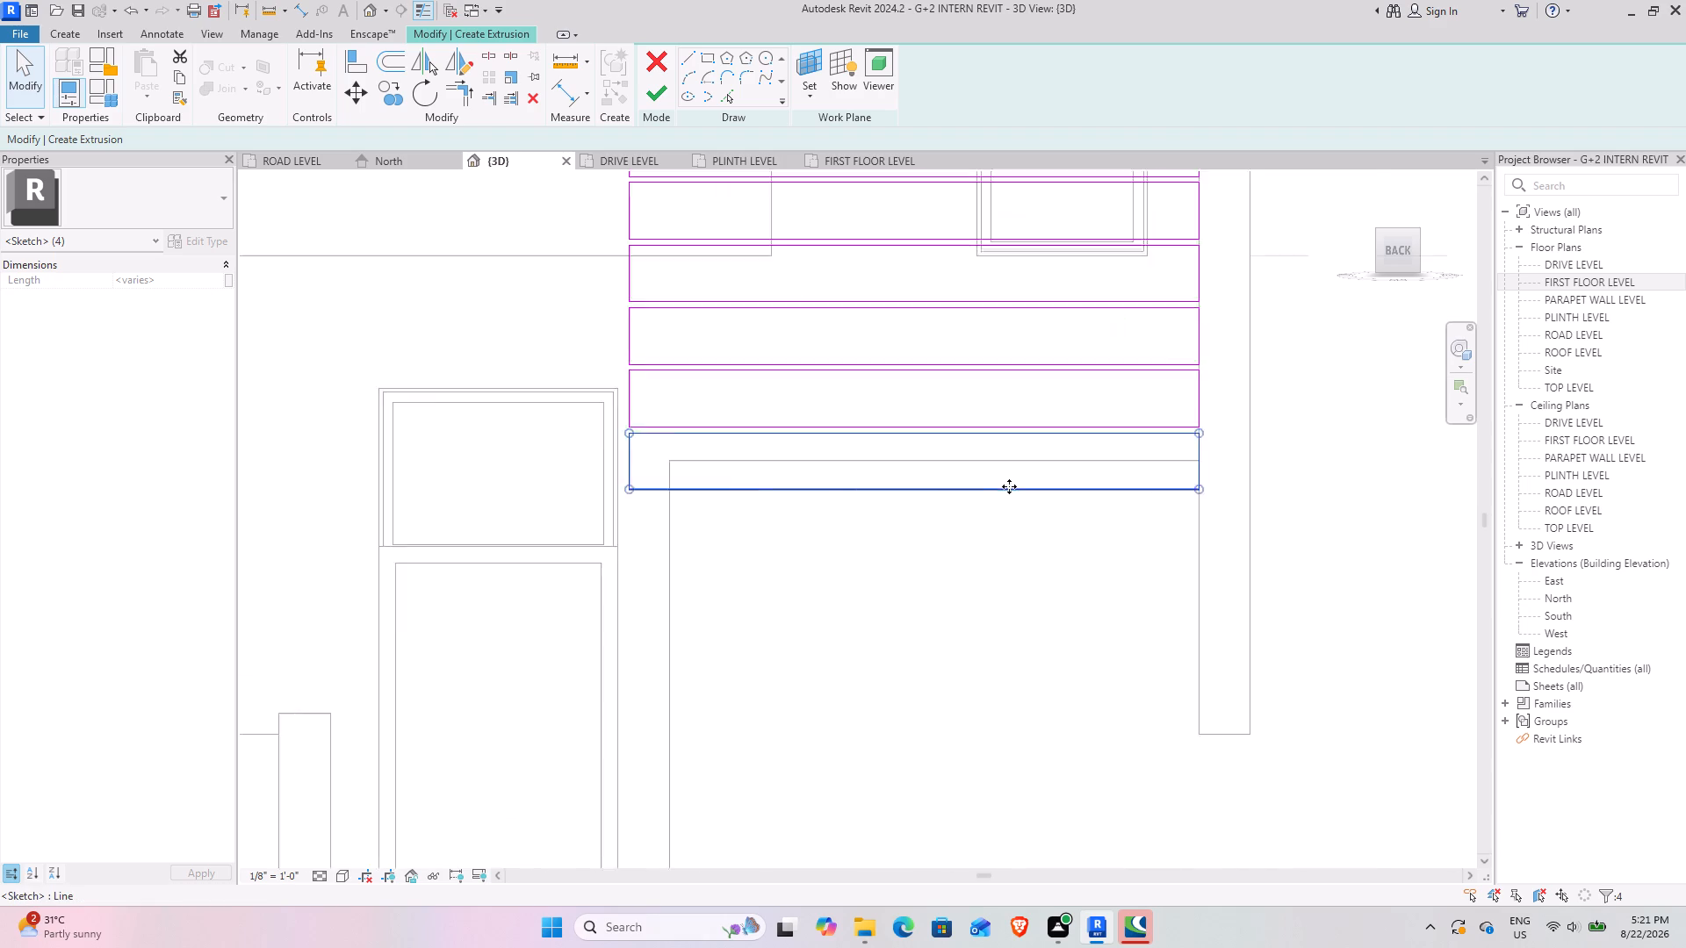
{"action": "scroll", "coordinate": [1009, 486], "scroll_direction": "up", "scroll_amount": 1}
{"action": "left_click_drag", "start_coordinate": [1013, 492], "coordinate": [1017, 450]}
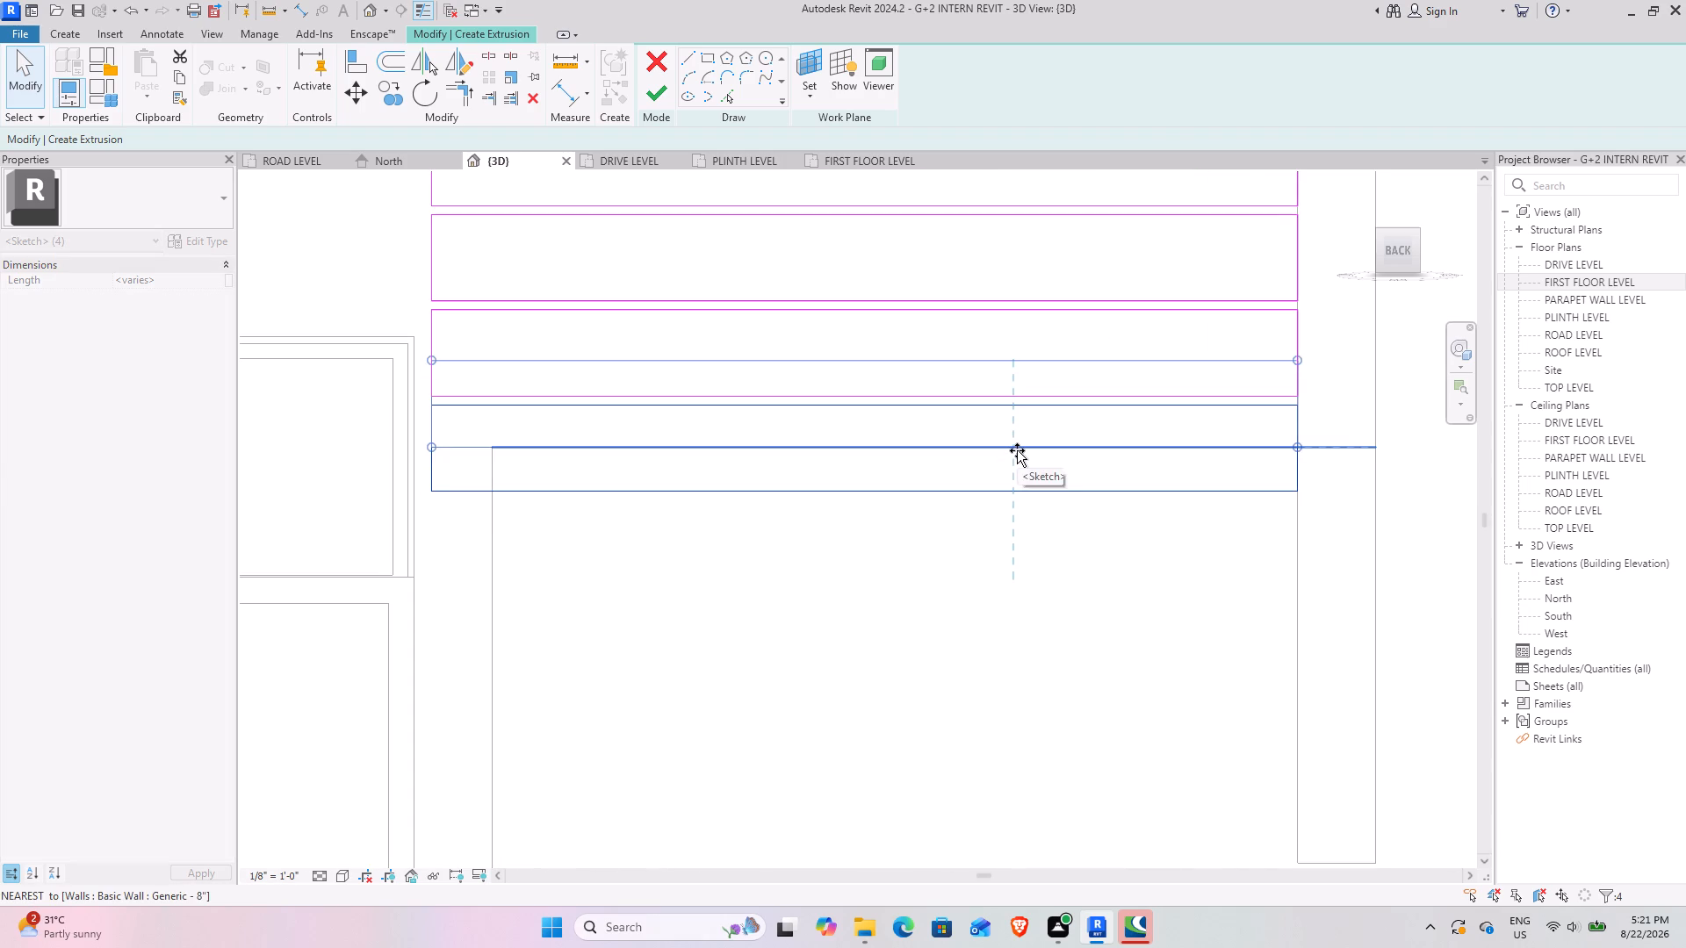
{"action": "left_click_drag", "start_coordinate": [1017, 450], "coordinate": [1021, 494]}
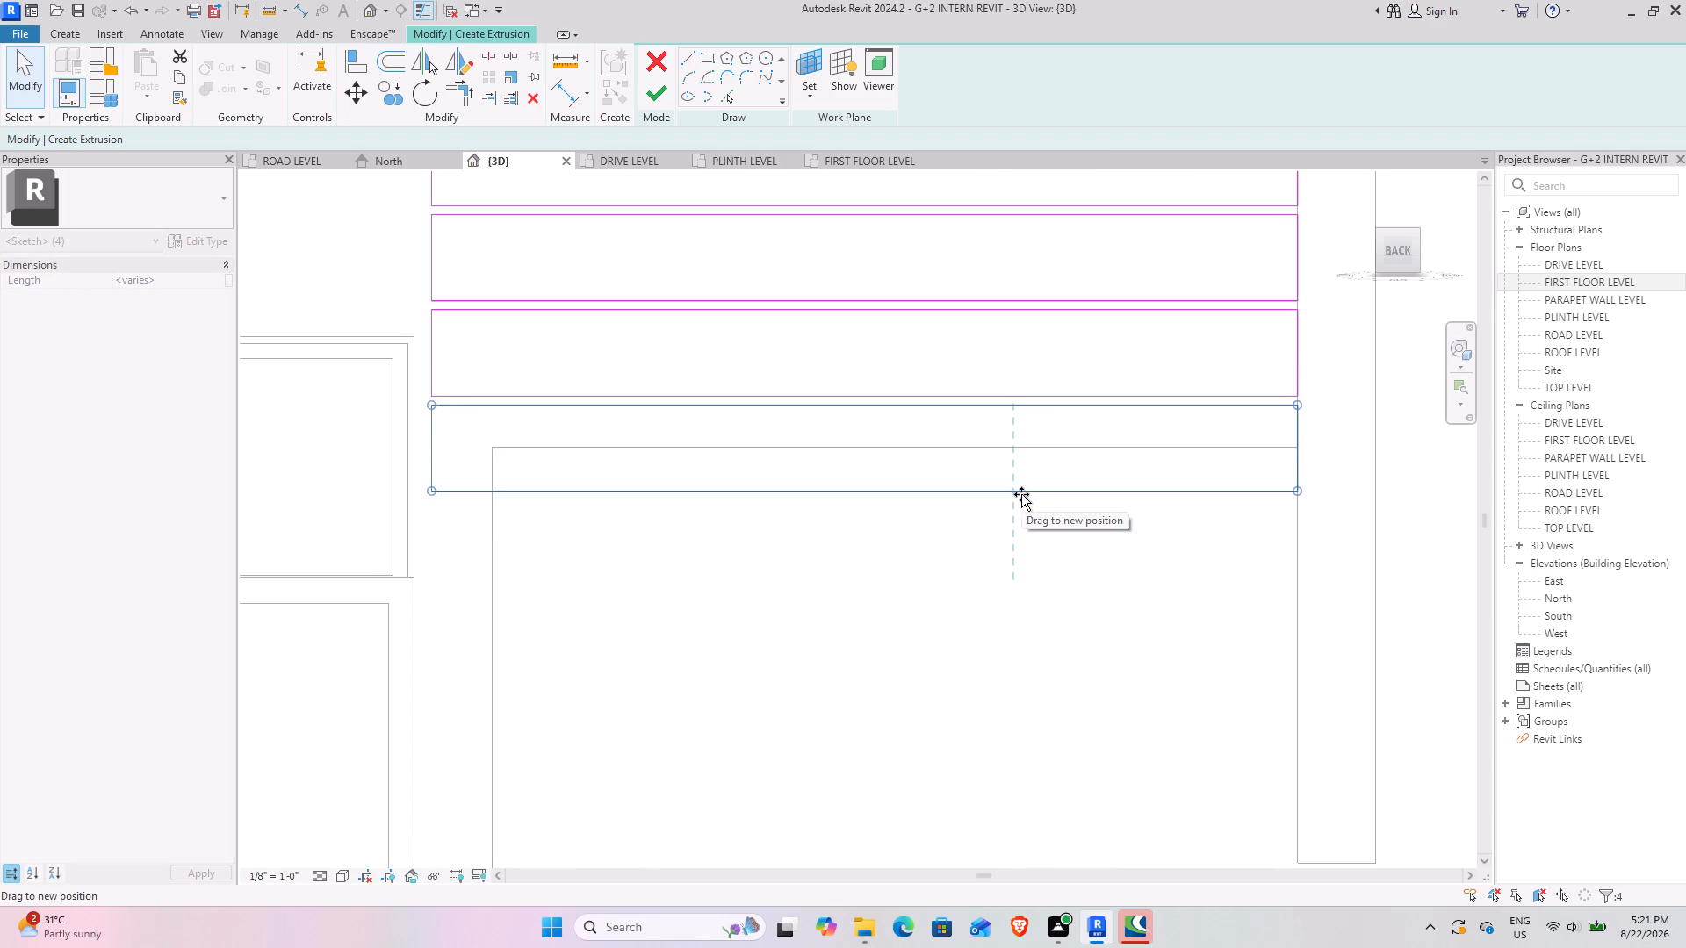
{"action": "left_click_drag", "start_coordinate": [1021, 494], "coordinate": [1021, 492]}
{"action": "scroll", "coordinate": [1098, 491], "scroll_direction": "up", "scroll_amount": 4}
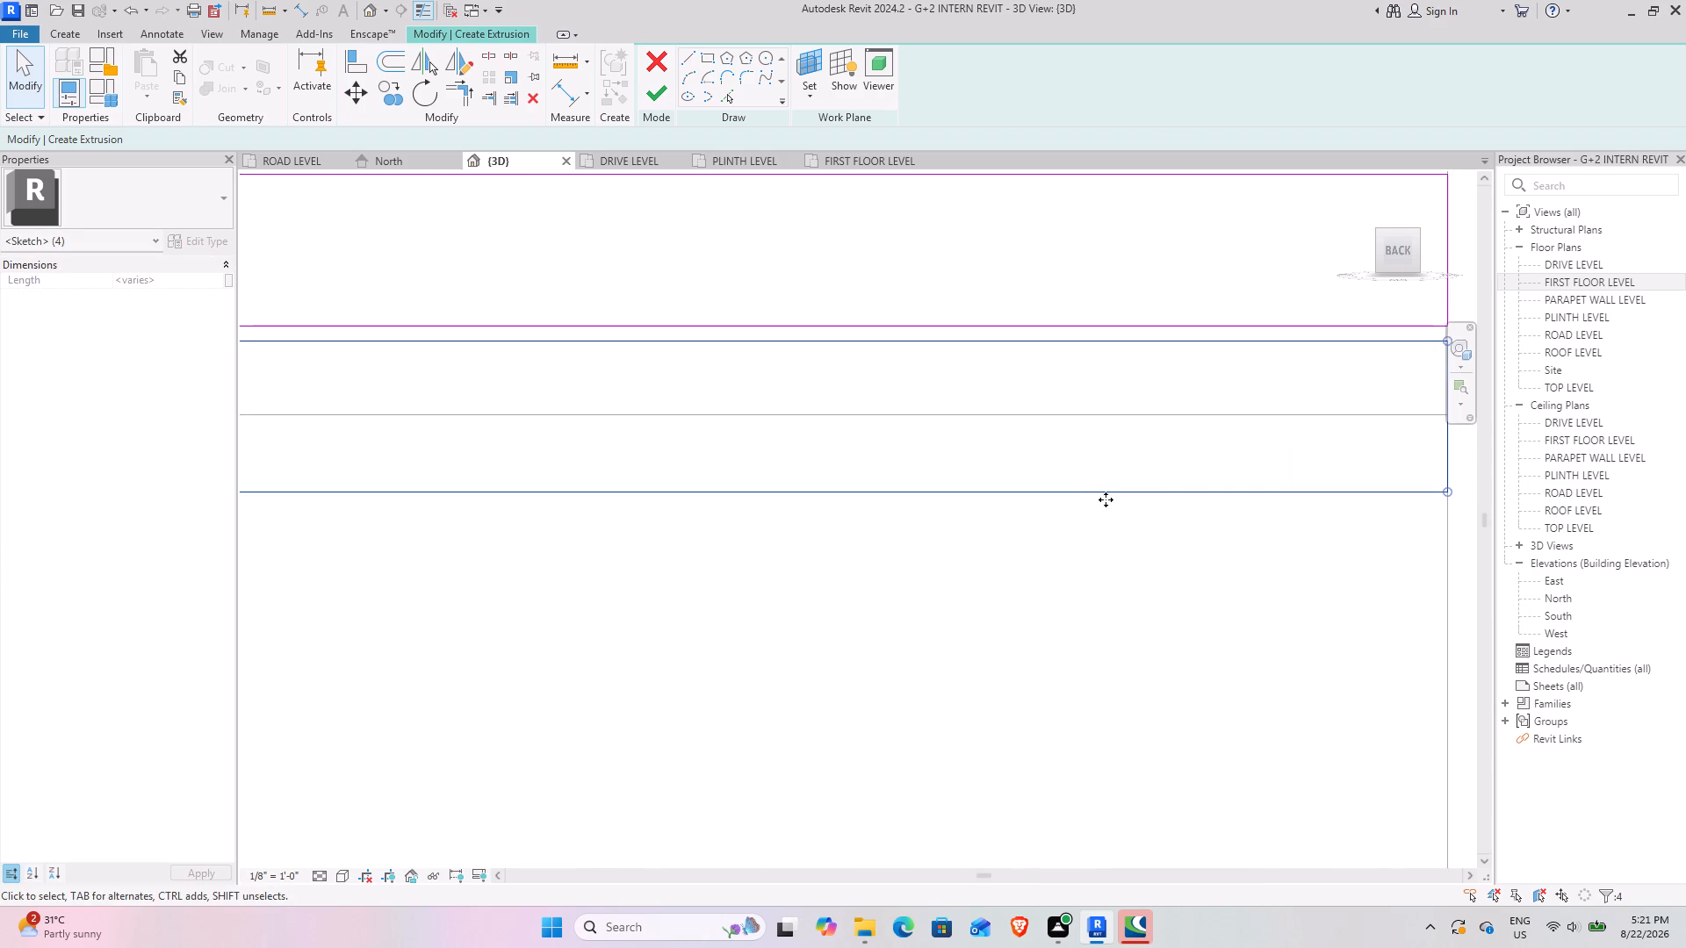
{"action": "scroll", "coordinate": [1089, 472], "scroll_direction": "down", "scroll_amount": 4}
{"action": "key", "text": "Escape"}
Move only the lowest rectangle's bottom line up to the wall's lower edge, making that strip about 4 7/8" high.
{"action": "left_click", "coordinate": [1001, 482]}
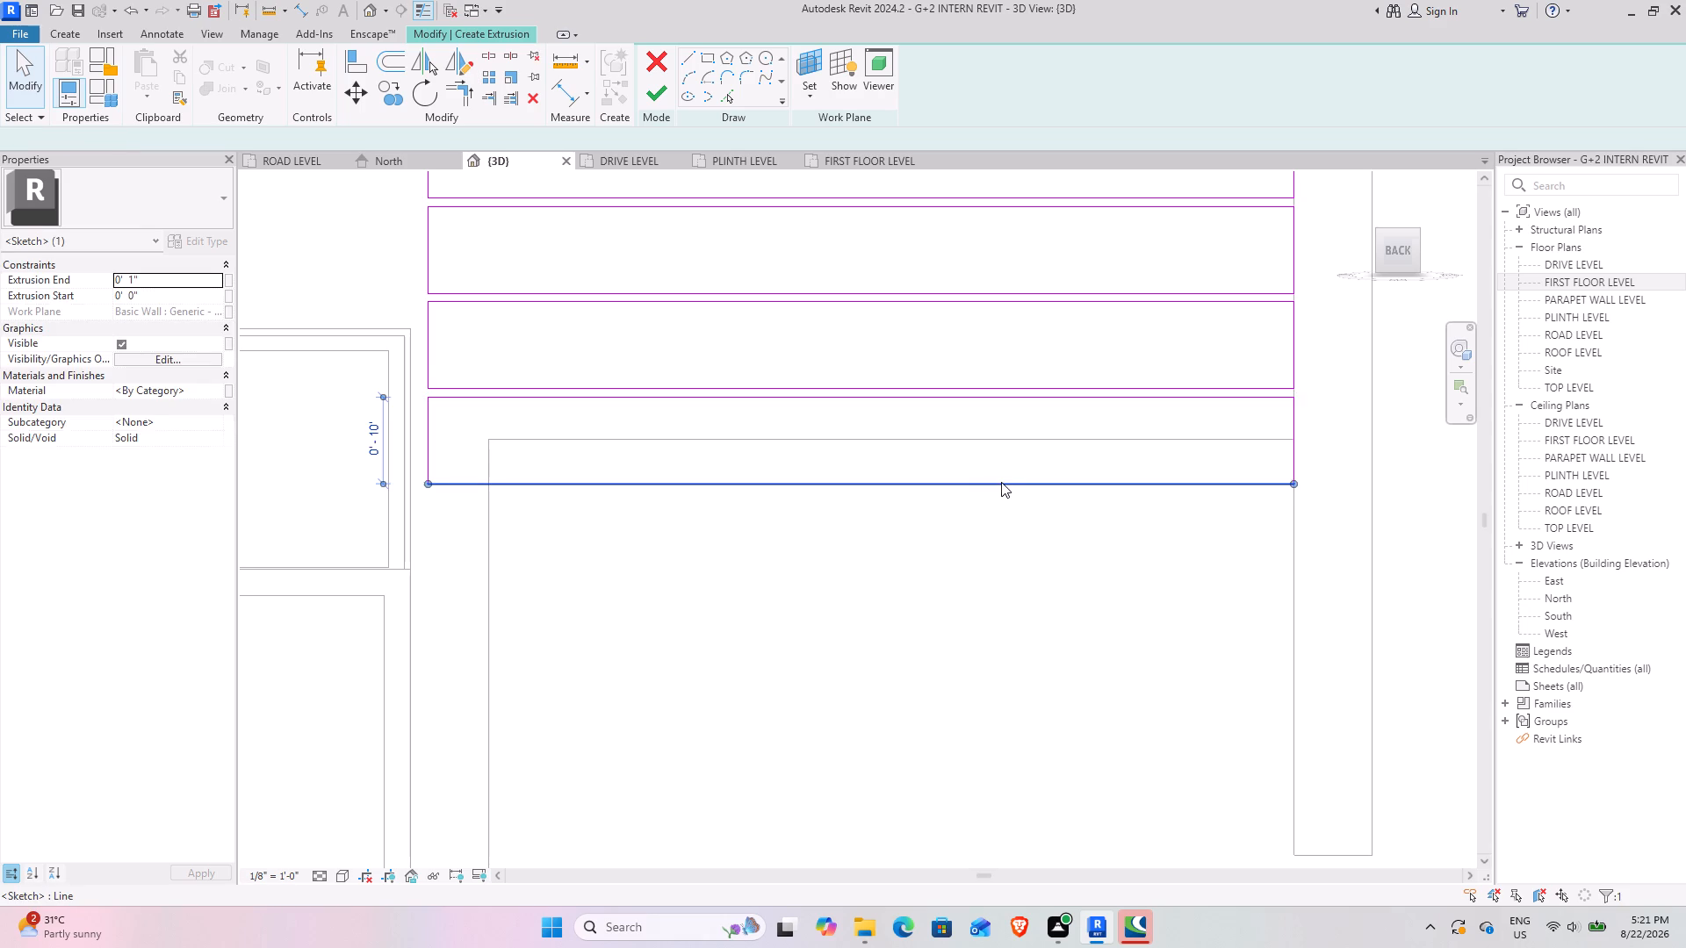
{"action": "left_click_drag", "start_coordinate": [1027, 485], "coordinate": [1027, 449]}
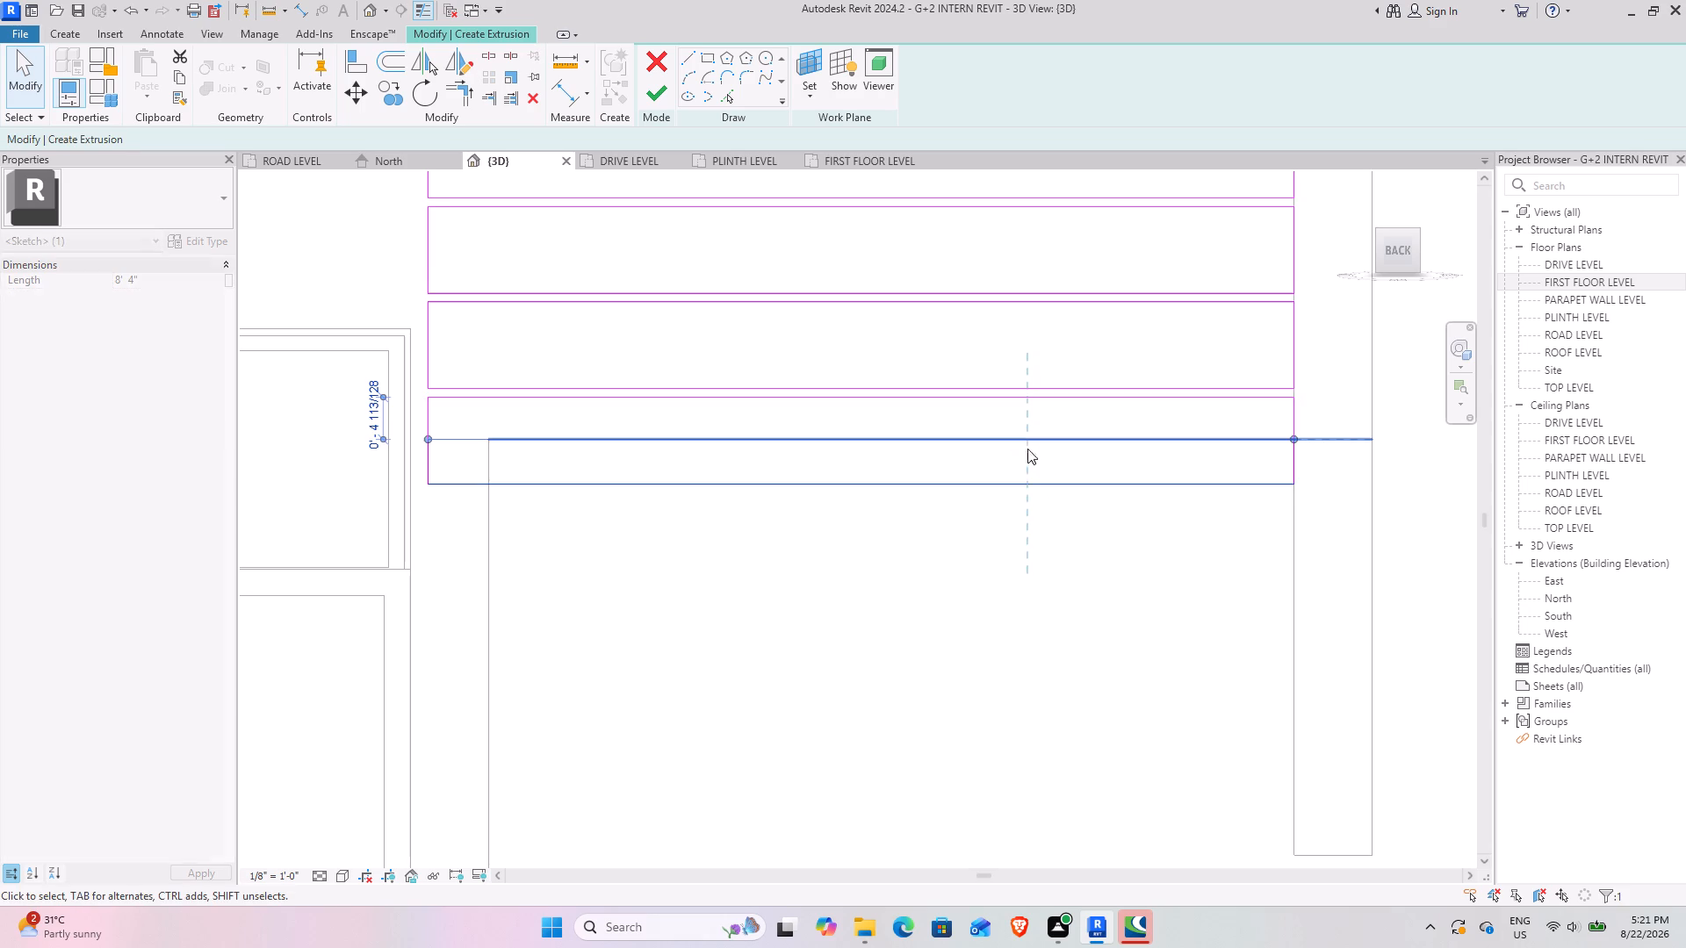
{"action": "left_click", "coordinate": [1048, 614]}
Sketch a rectangle around the tall window's outer frame, from its top corner to the opposite bottom corner, and end the rectangle command.
{"action": "scroll", "coordinate": [1032, 564], "scroll_direction": "down", "scroll_amount": 4}
{"action": "scroll", "coordinate": [870, 581], "scroll_direction": "down", "scroll_amount": 2}
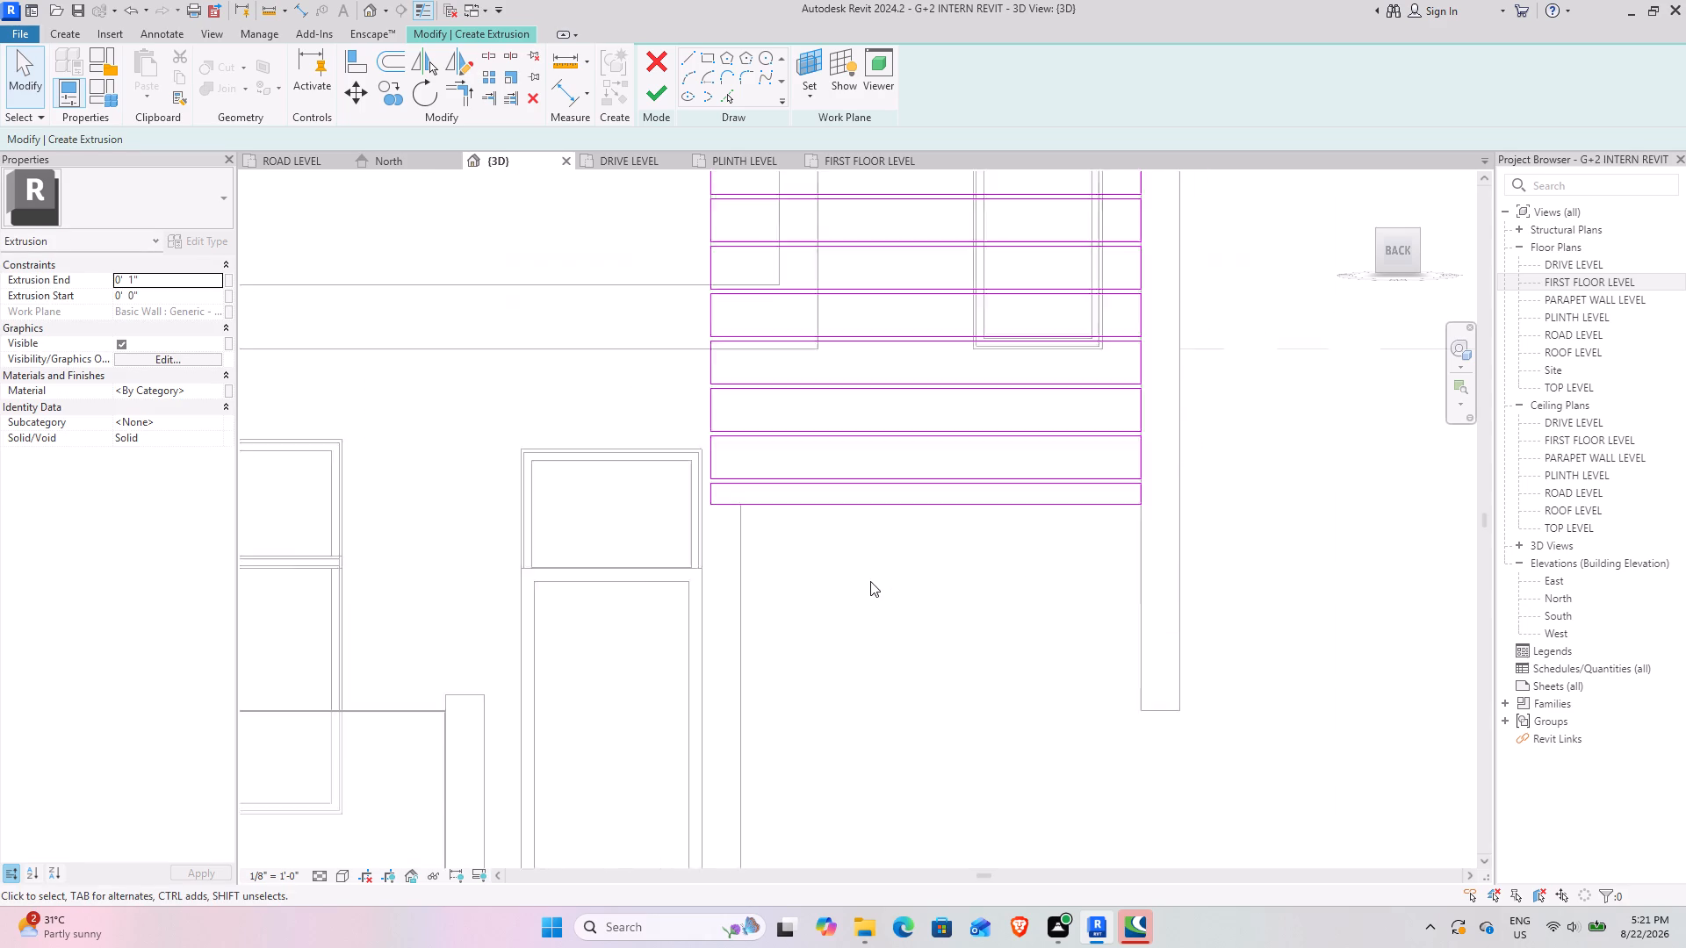
{"action": "scroll", "coordinate": [870, 581], "scroll_direction": "down", "scroll_amount": 2}
{"action": "scroll", "coordinate": [864, 361], "scroll_direction": "down", "scroll_amount": 4}
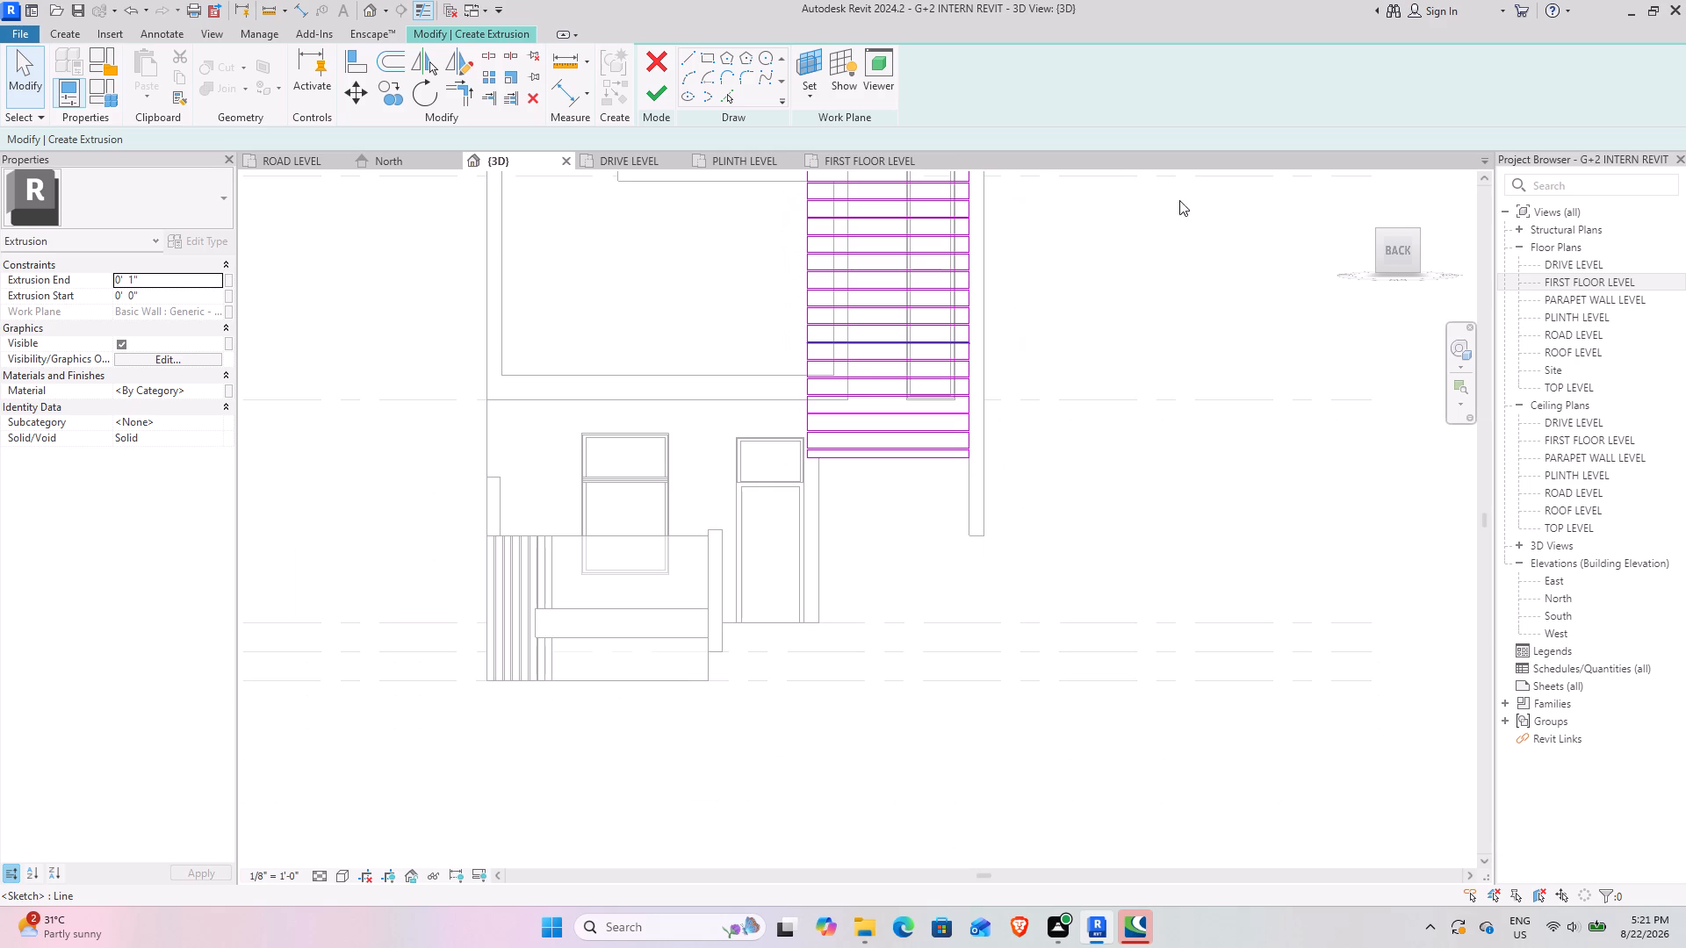
{"action": "middle_click_drag", "start_coordinate": [1077, 282], "coordinate": [991, 652]}
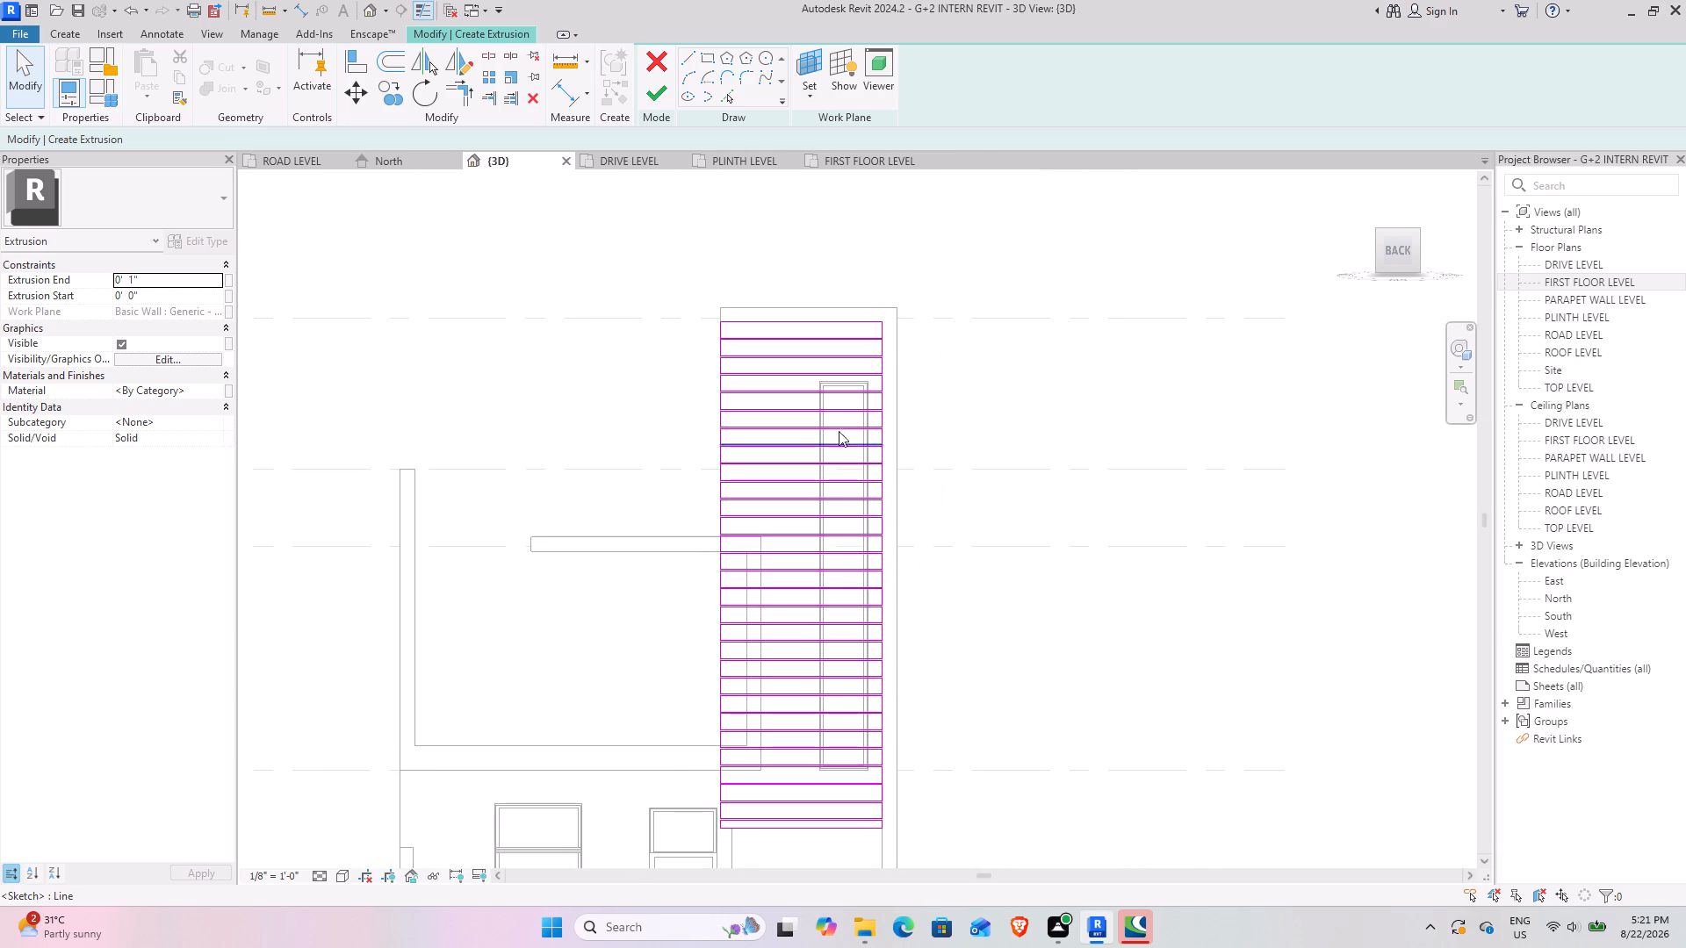
{"action": "scroll", "coordinate": [828, 383], "scroll_direction": "up", "scroll_amount": 8}
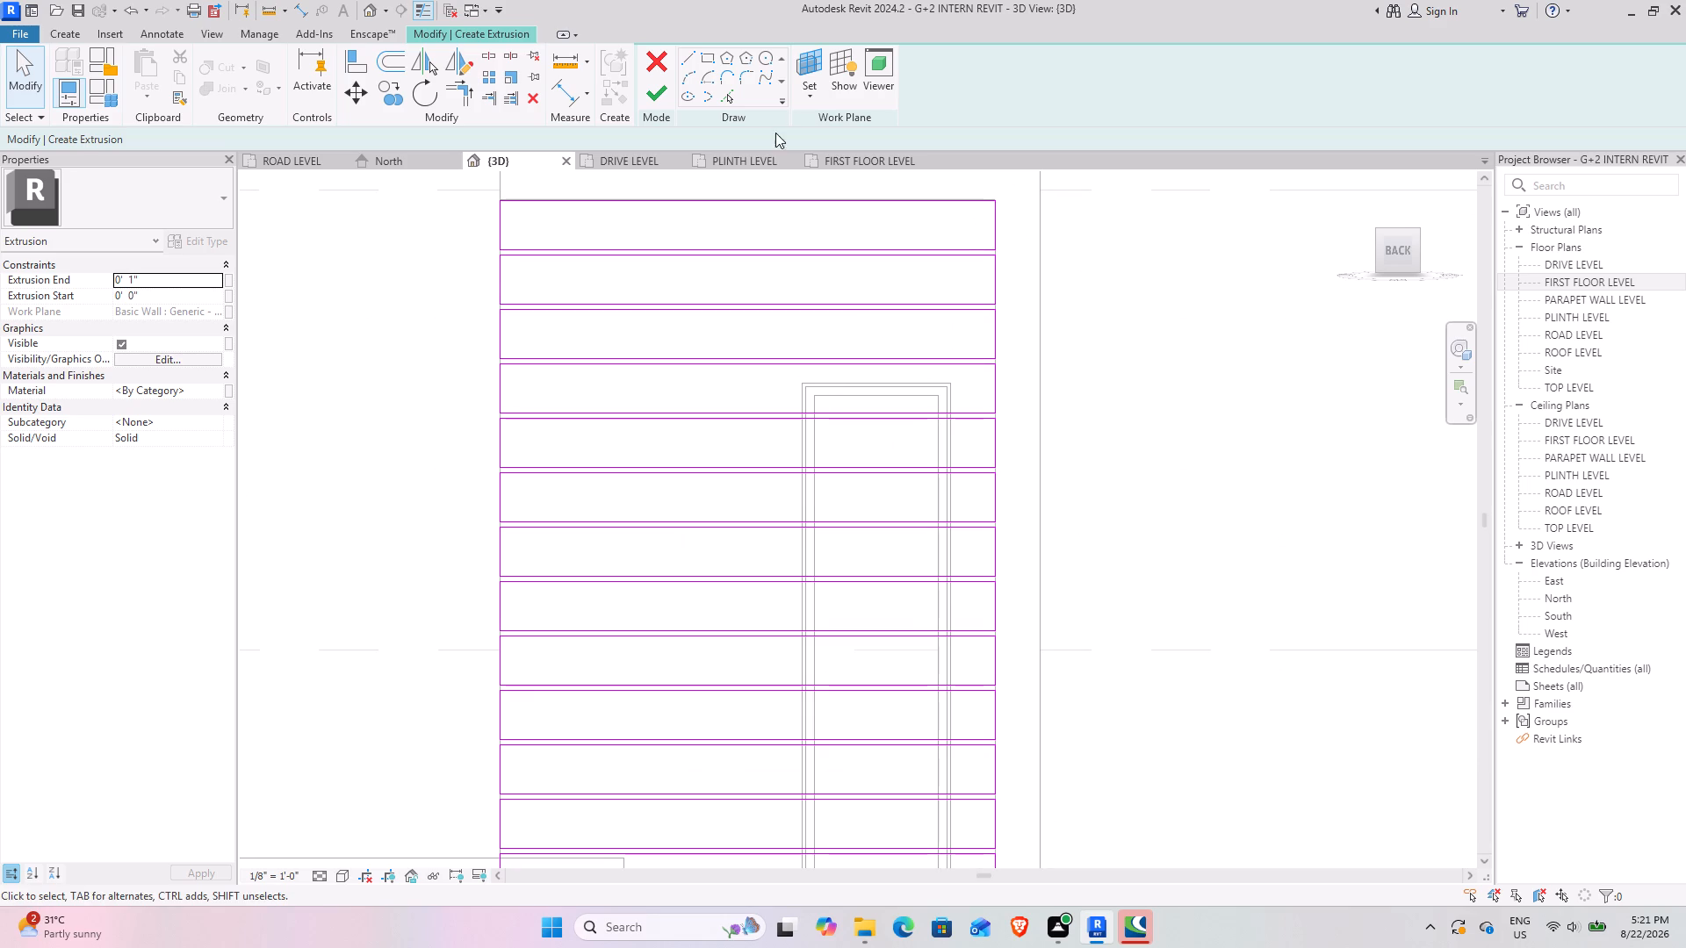
{"action": "left_click", "coordinate": [710, 57]}
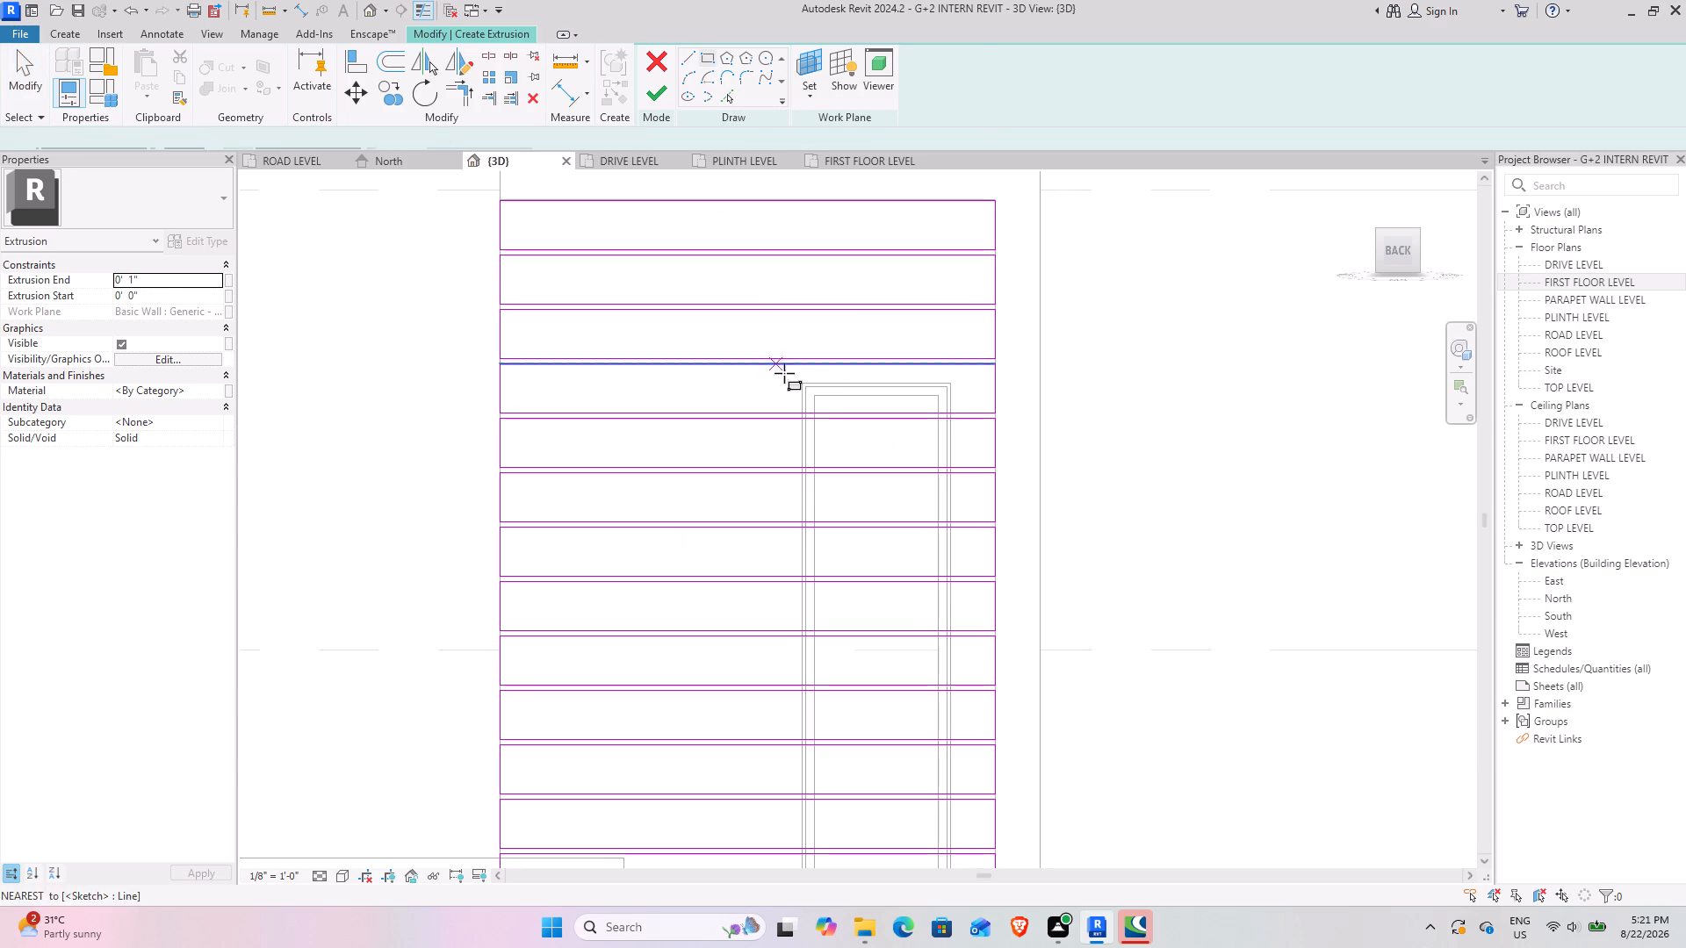
{"action": "left_click", "coordinate": [801, 381]}
{"action": "scroll", "coordinate": [883, 536], "scroll_direction": "down", "scroll_amount": 4}
{"action": "middle_click_drag", "start_coordinate": [891, 575], "coordinate": [876, 542]}
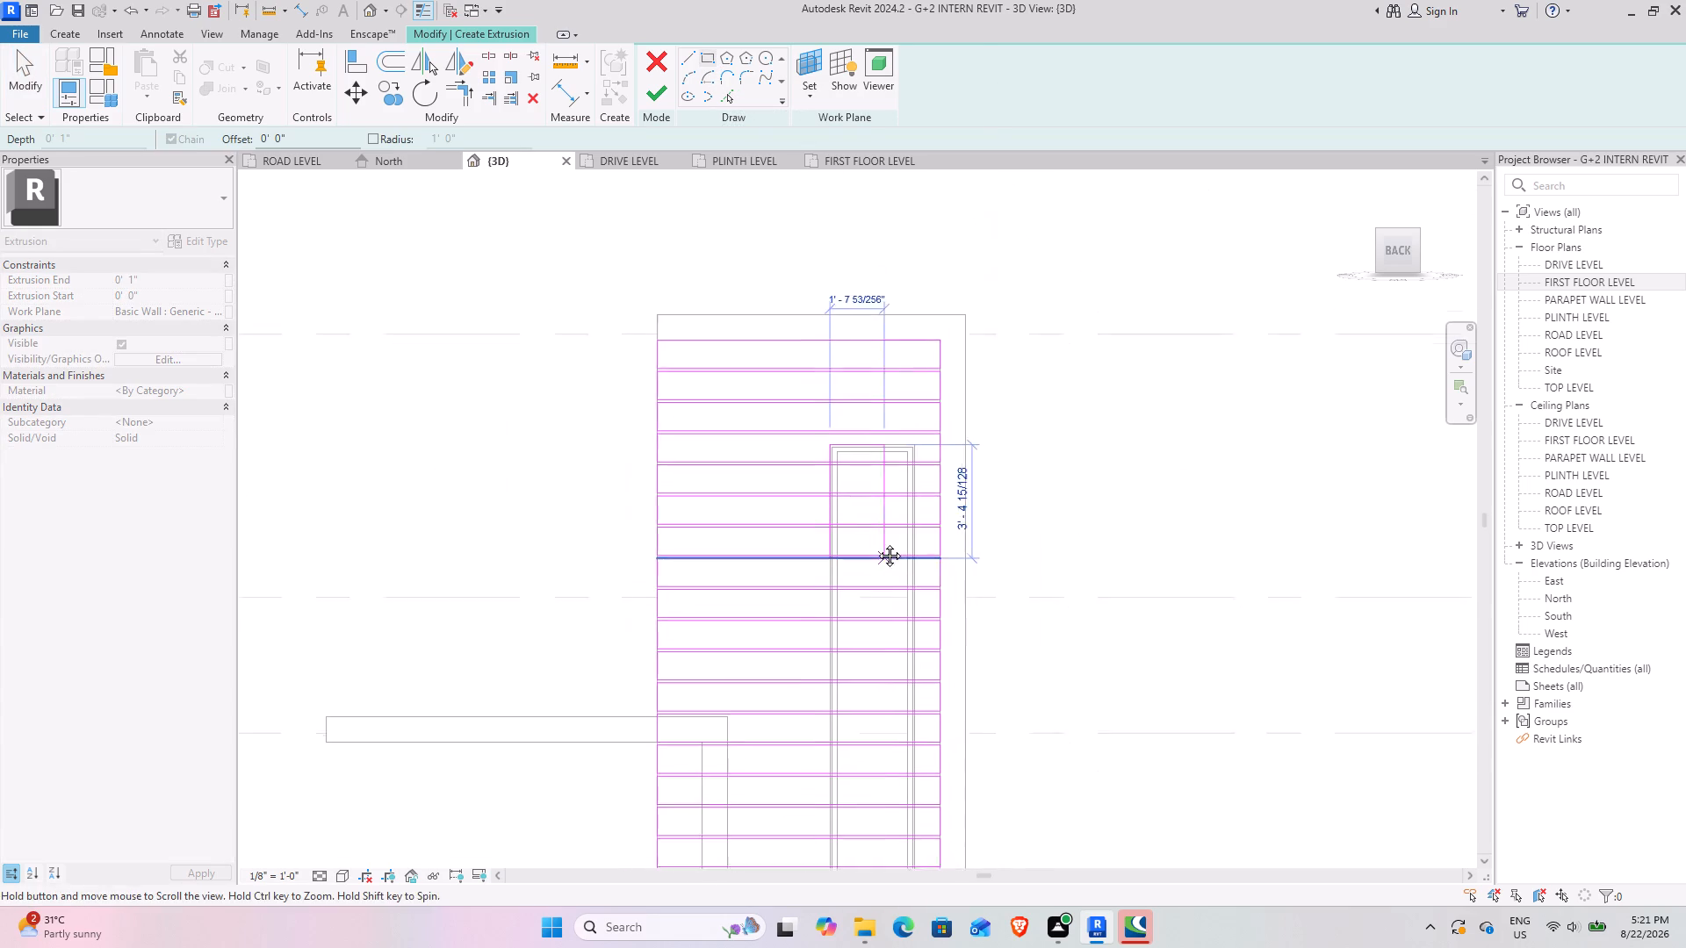
{"action": "middle_click_drag", "start_coordinate": [876, 542], "coordinate": [875, 315]}
{"action": "middle_click_drag", "start_coordinate": [919, 602], "coordinate": [903, 350]}
{"action": "scroll", "coordinate": [902, 598], "scroll_direction": "up", "scroll_amount": 5}
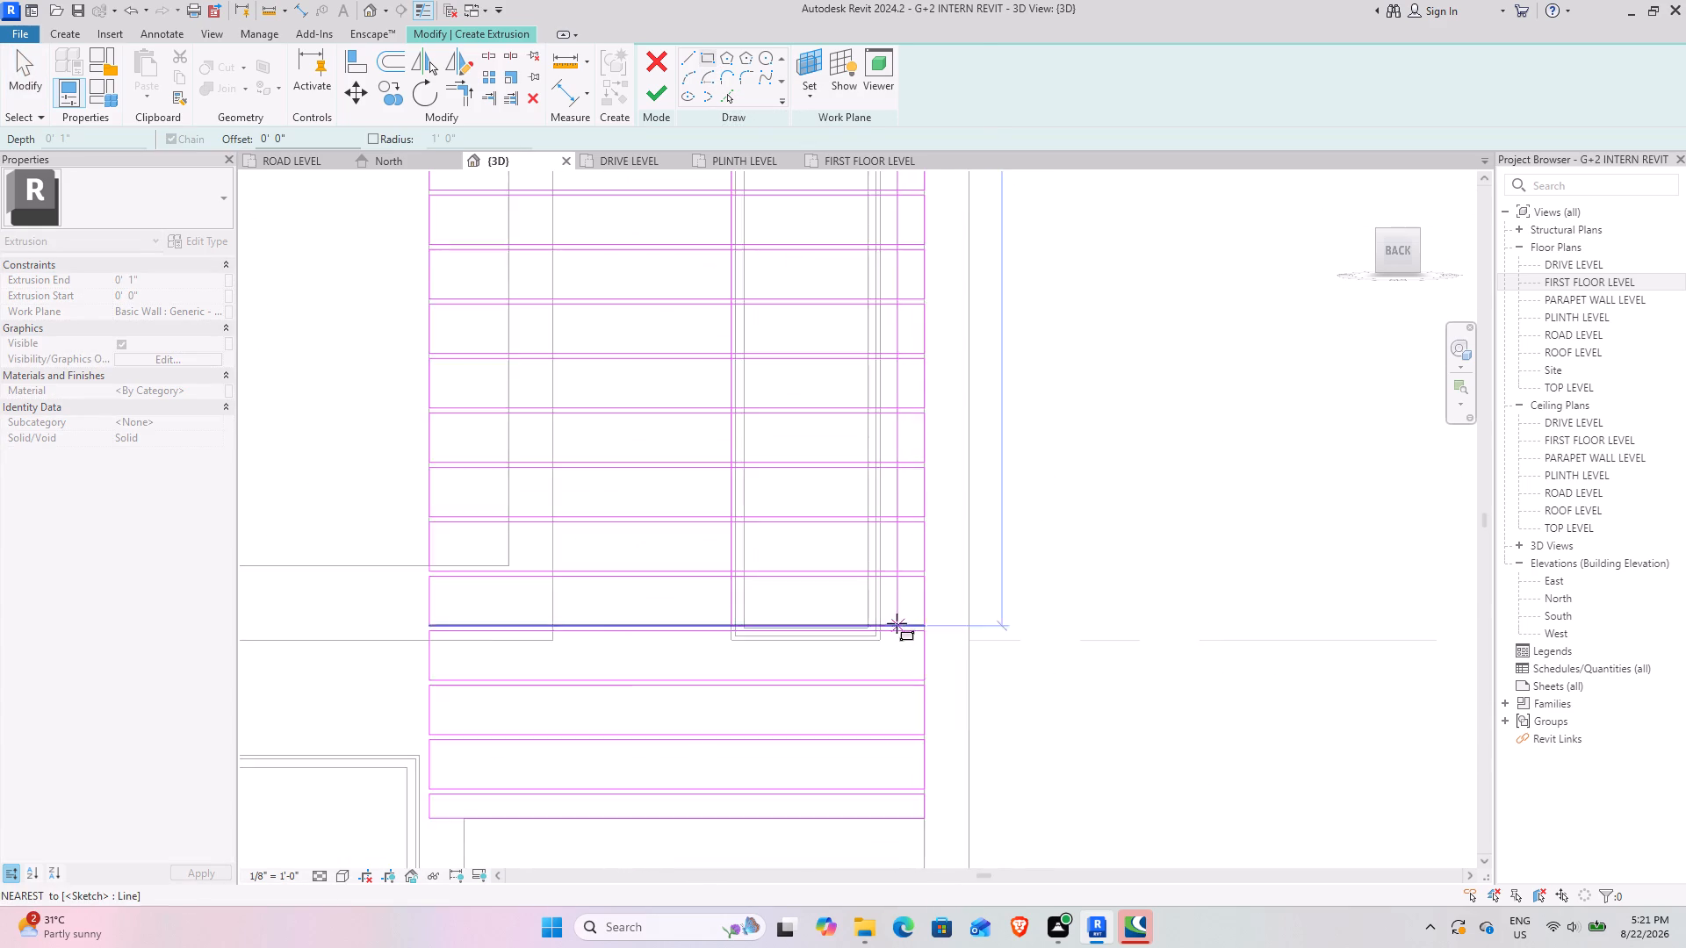
{"action": "scroll", "coordinate": [897, 623], "scroll_direction": "up", "scroll_amount": 2}
{"action": "left_click", "coordinate": [875, 648]}
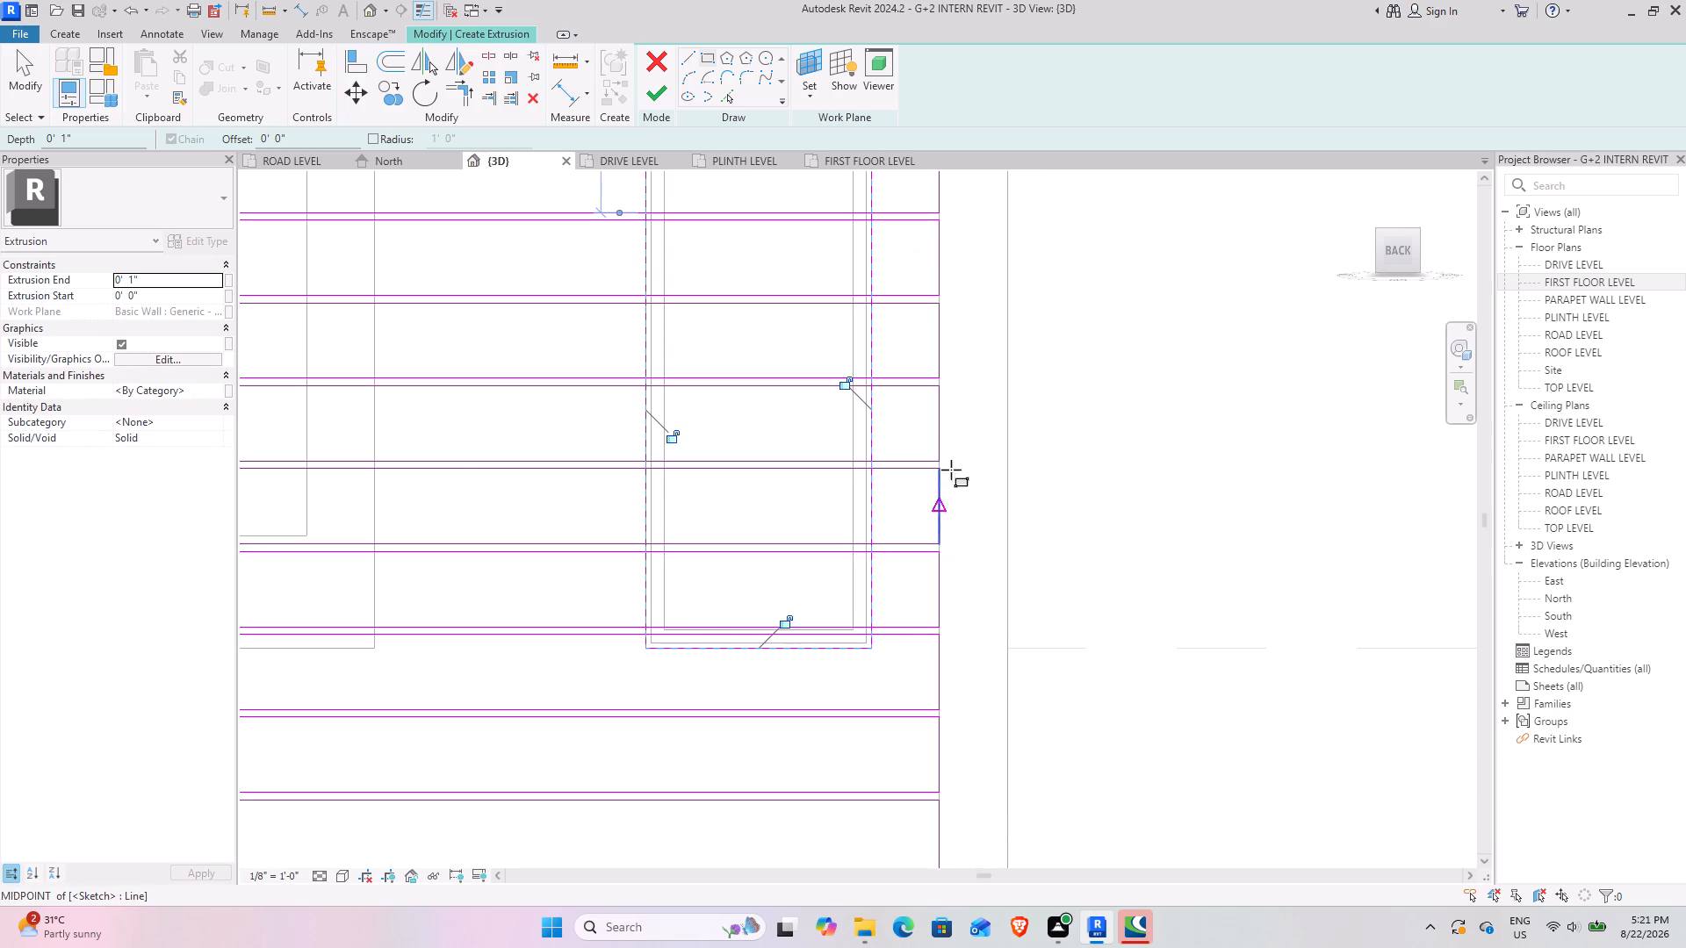
{"action": "scroll", "coordinate": [945, 413], "scroll_direction": "down", "scroll_amount": 4}
{"action": "middle_click_drag", "start_coordinate": [936, 403], "coordinate": [962, 617]}
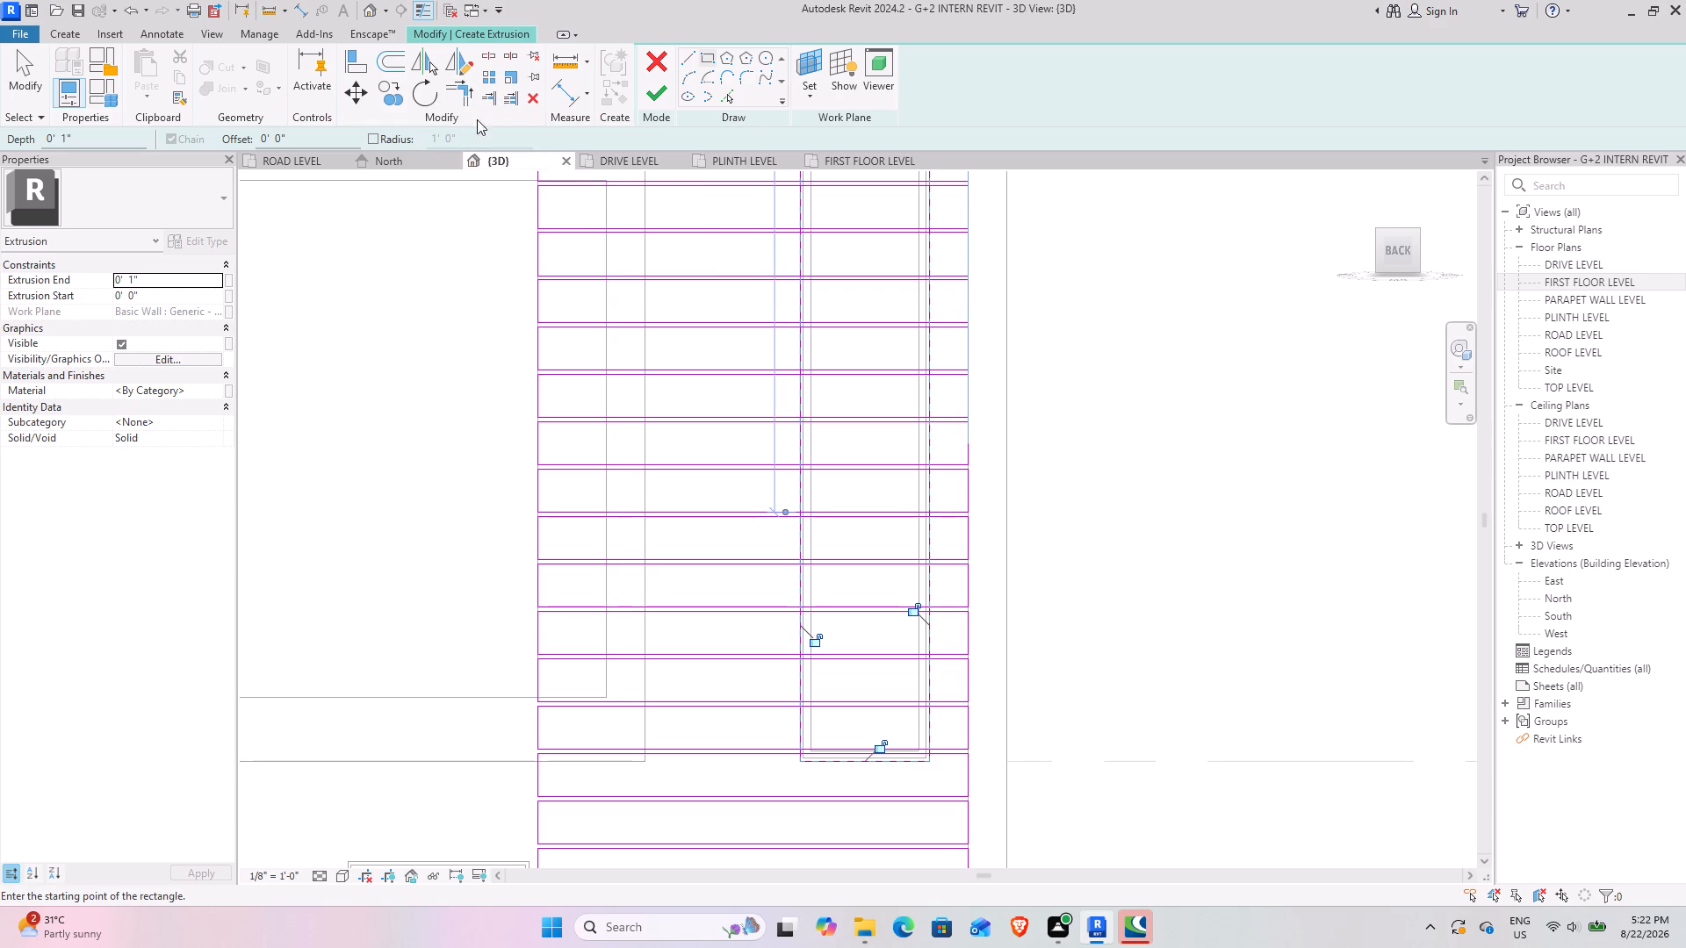
{"action": "left_click", "coordinate": [32, 77]}
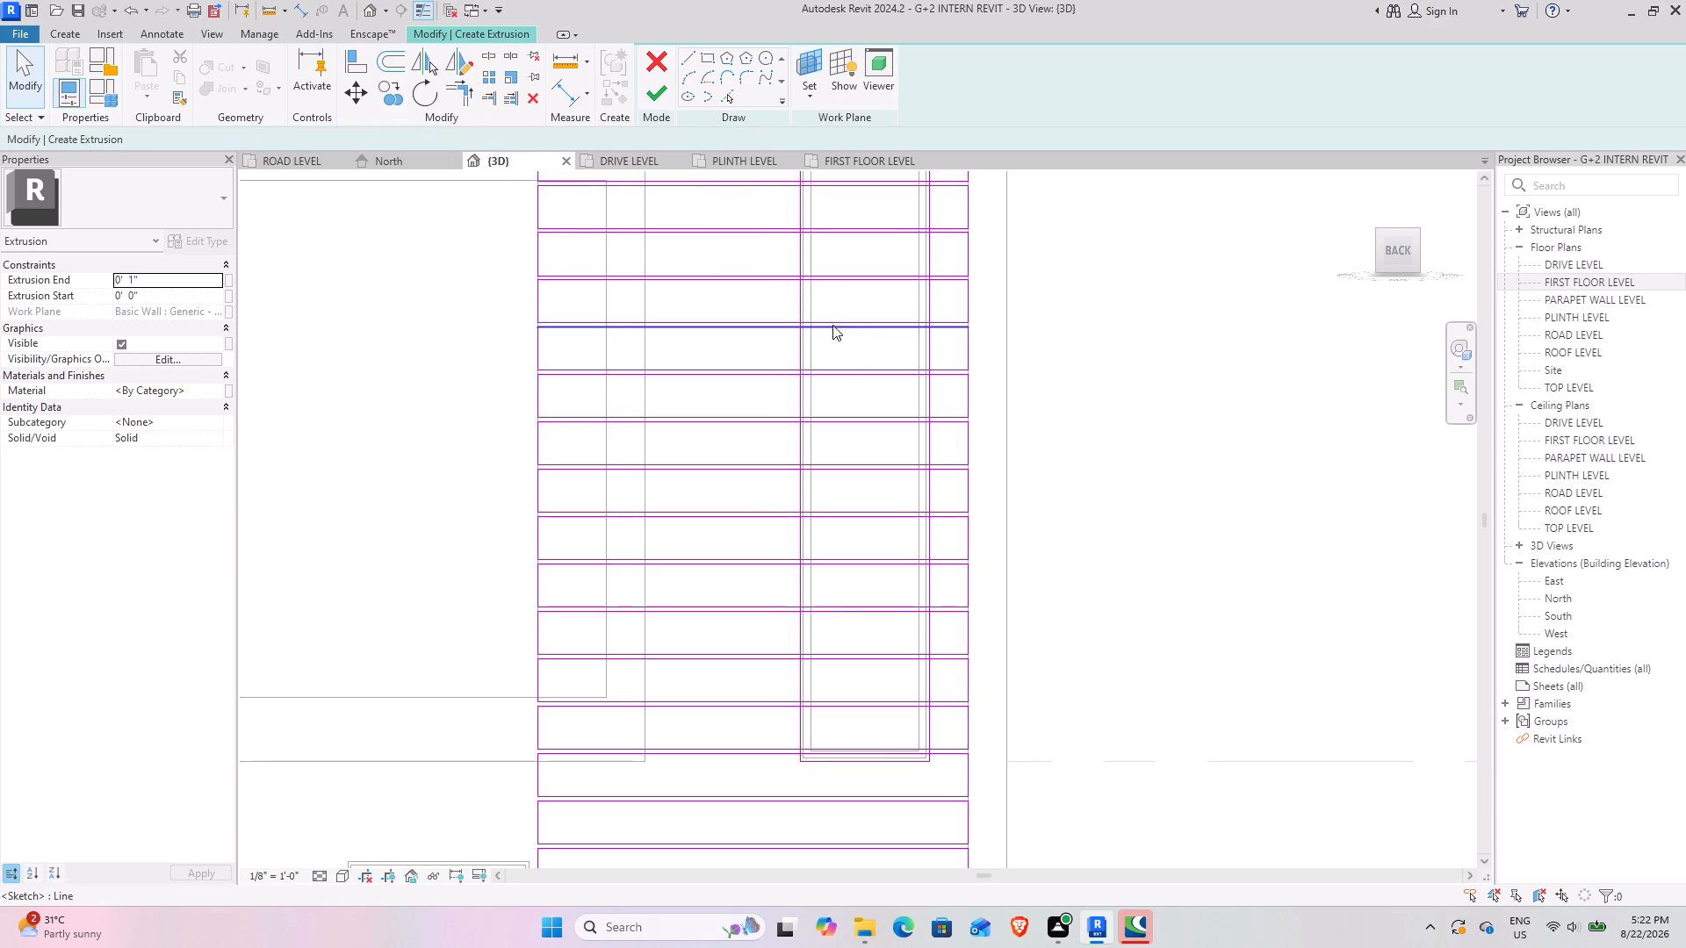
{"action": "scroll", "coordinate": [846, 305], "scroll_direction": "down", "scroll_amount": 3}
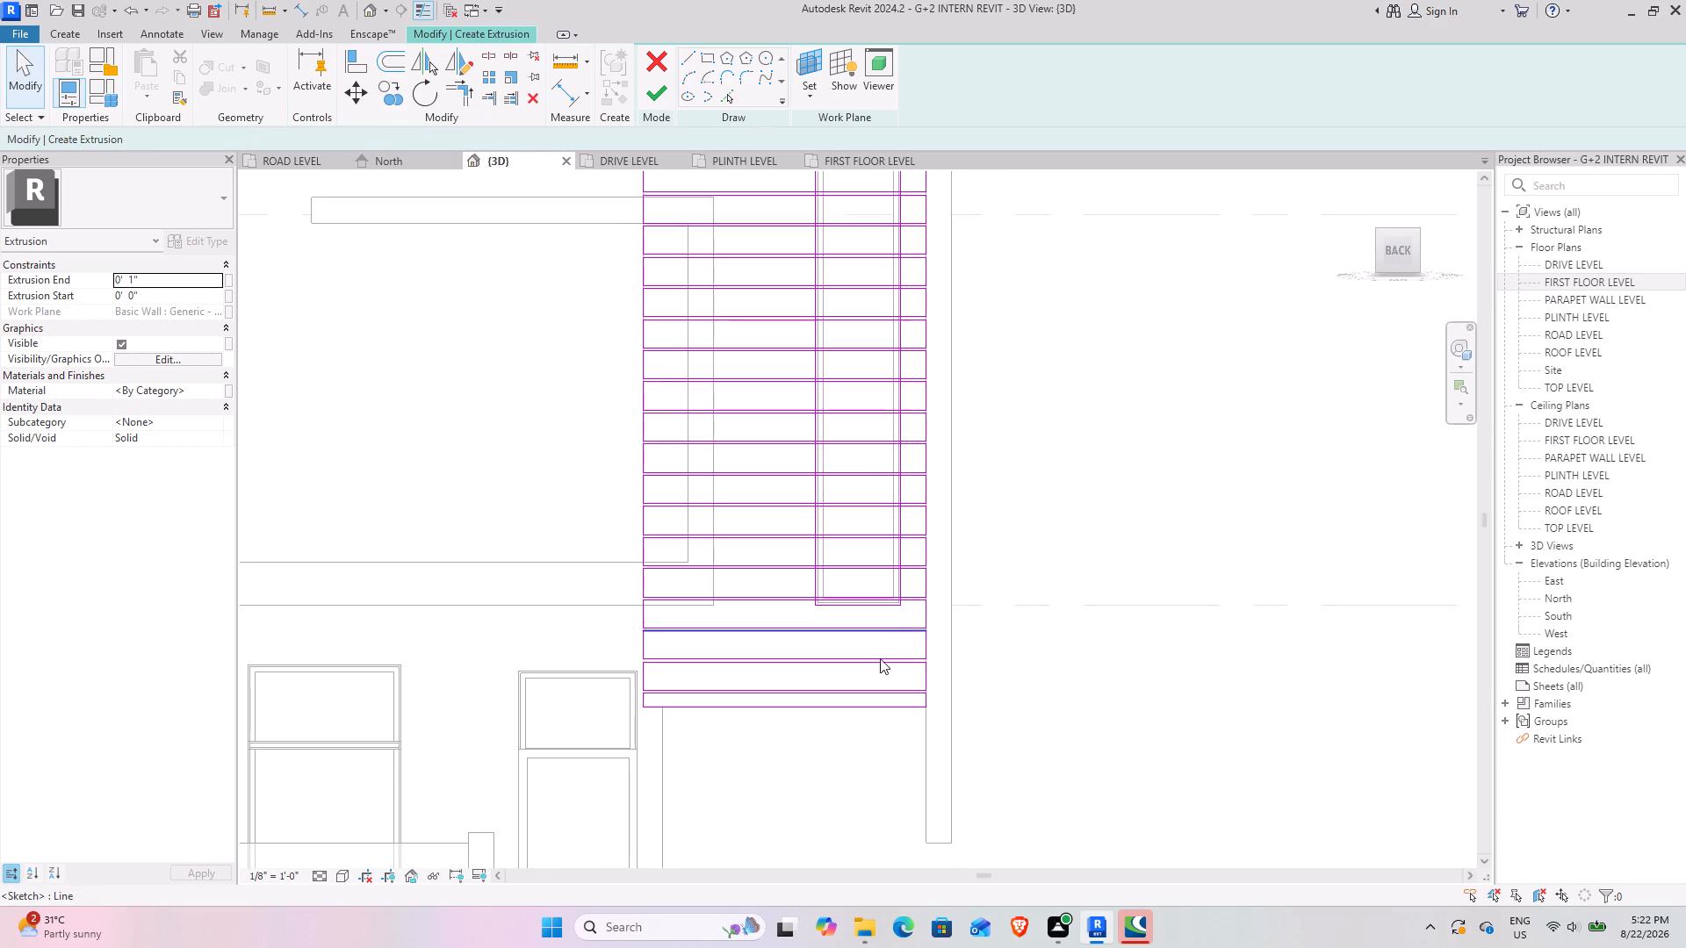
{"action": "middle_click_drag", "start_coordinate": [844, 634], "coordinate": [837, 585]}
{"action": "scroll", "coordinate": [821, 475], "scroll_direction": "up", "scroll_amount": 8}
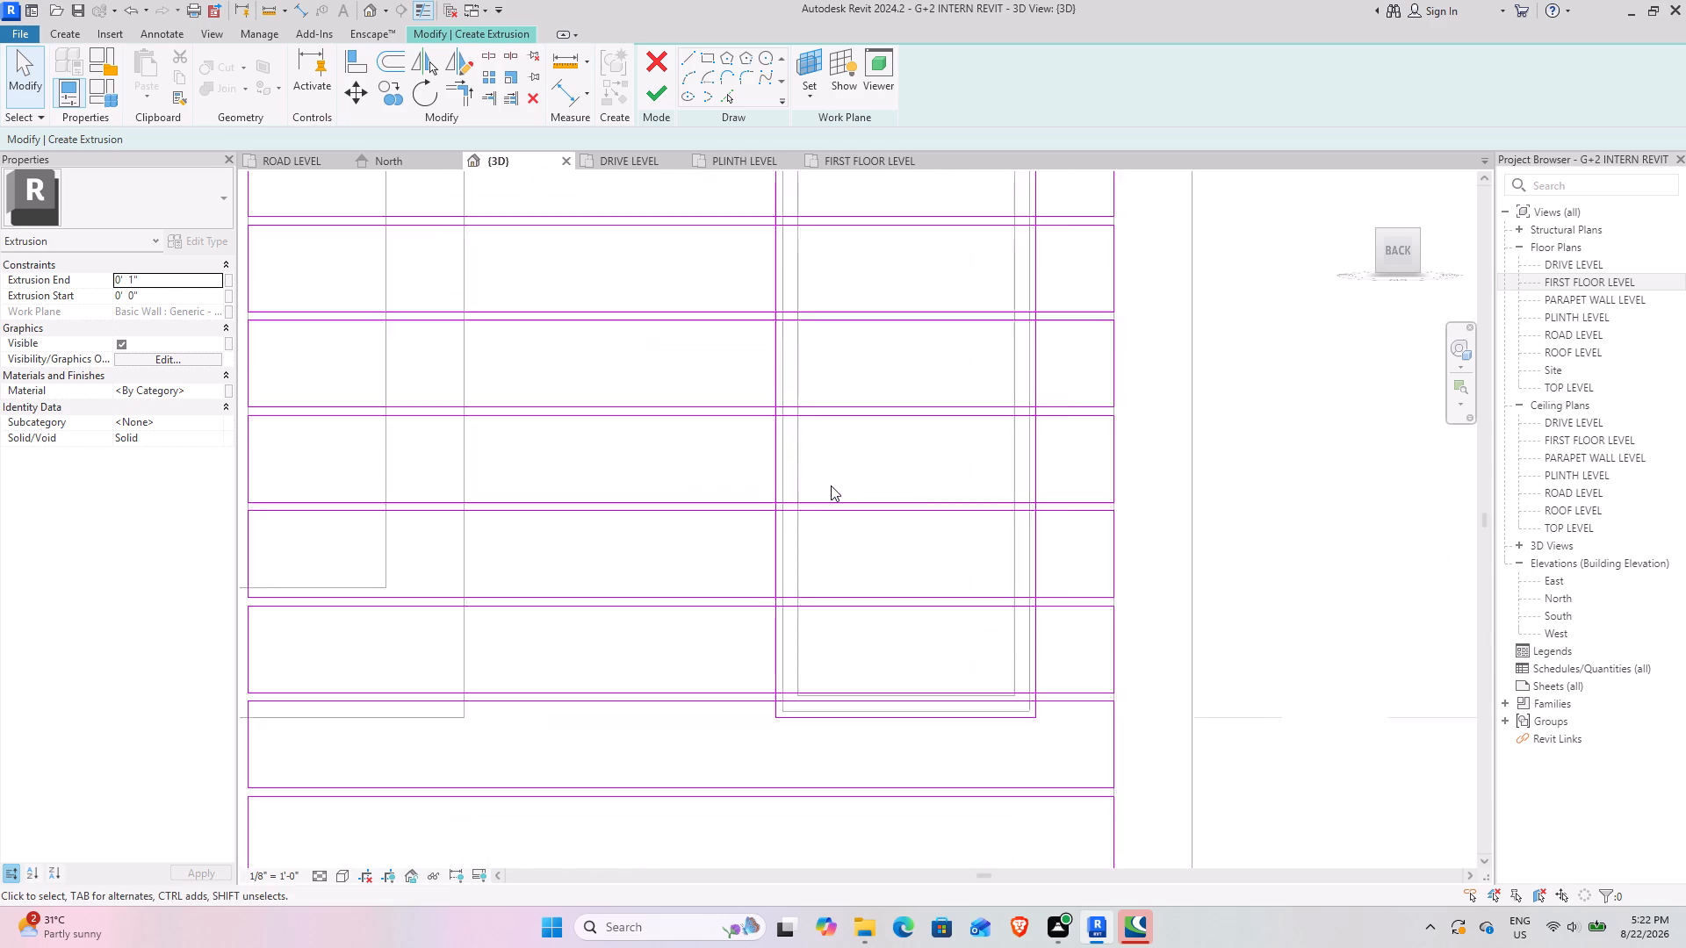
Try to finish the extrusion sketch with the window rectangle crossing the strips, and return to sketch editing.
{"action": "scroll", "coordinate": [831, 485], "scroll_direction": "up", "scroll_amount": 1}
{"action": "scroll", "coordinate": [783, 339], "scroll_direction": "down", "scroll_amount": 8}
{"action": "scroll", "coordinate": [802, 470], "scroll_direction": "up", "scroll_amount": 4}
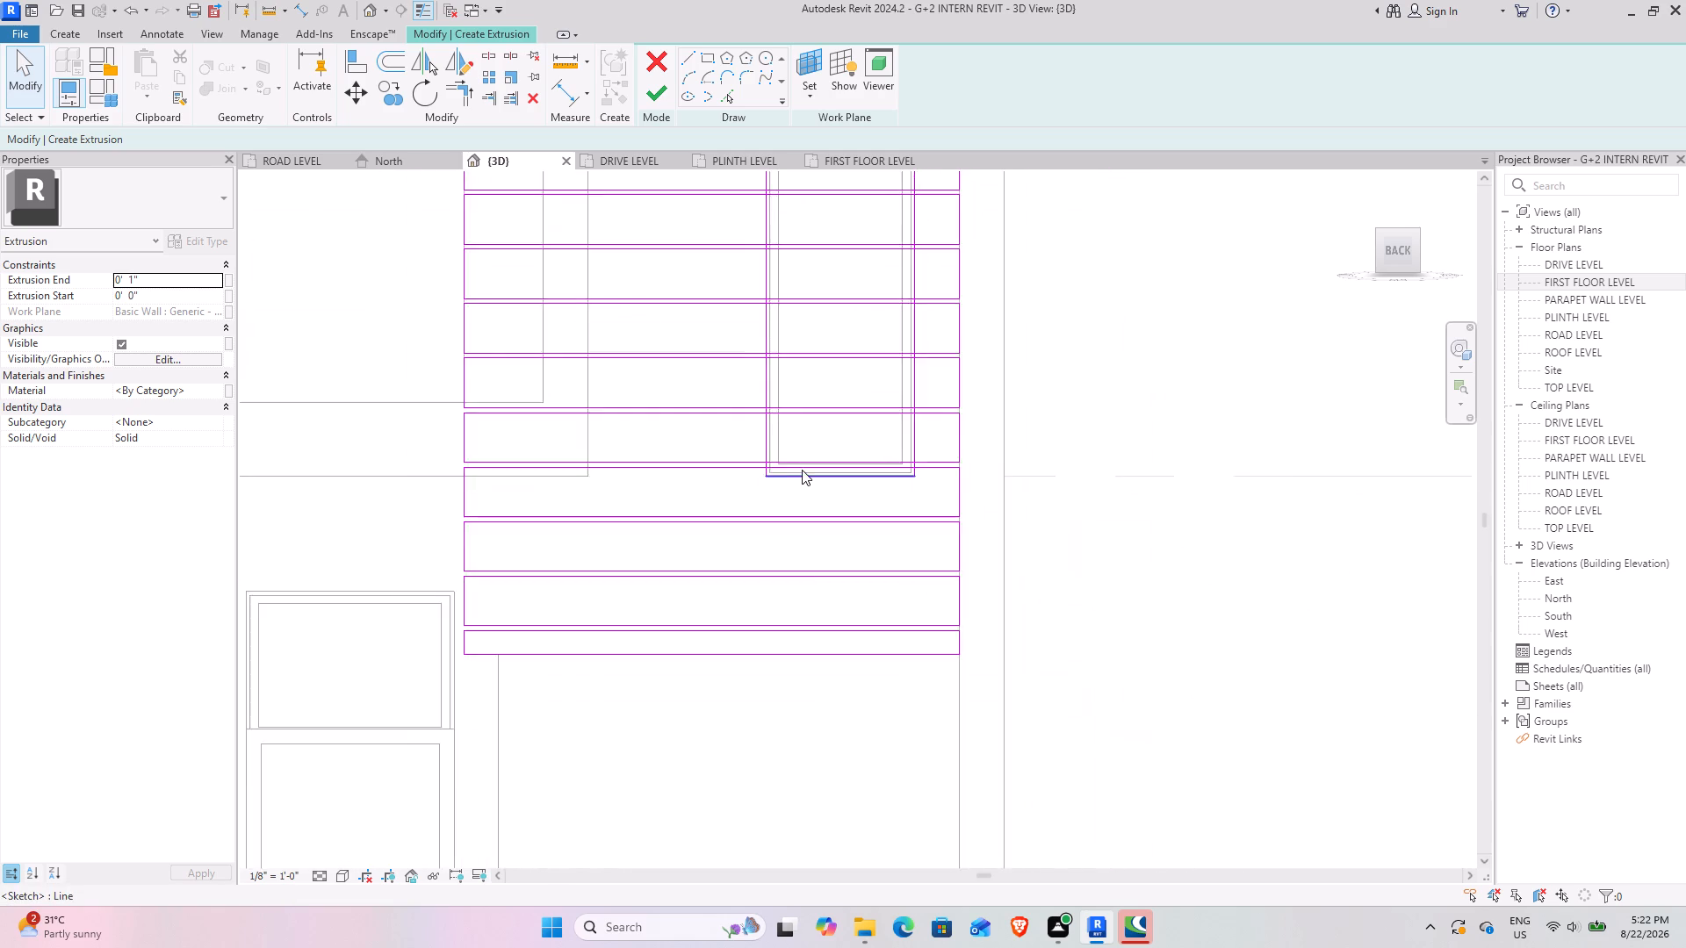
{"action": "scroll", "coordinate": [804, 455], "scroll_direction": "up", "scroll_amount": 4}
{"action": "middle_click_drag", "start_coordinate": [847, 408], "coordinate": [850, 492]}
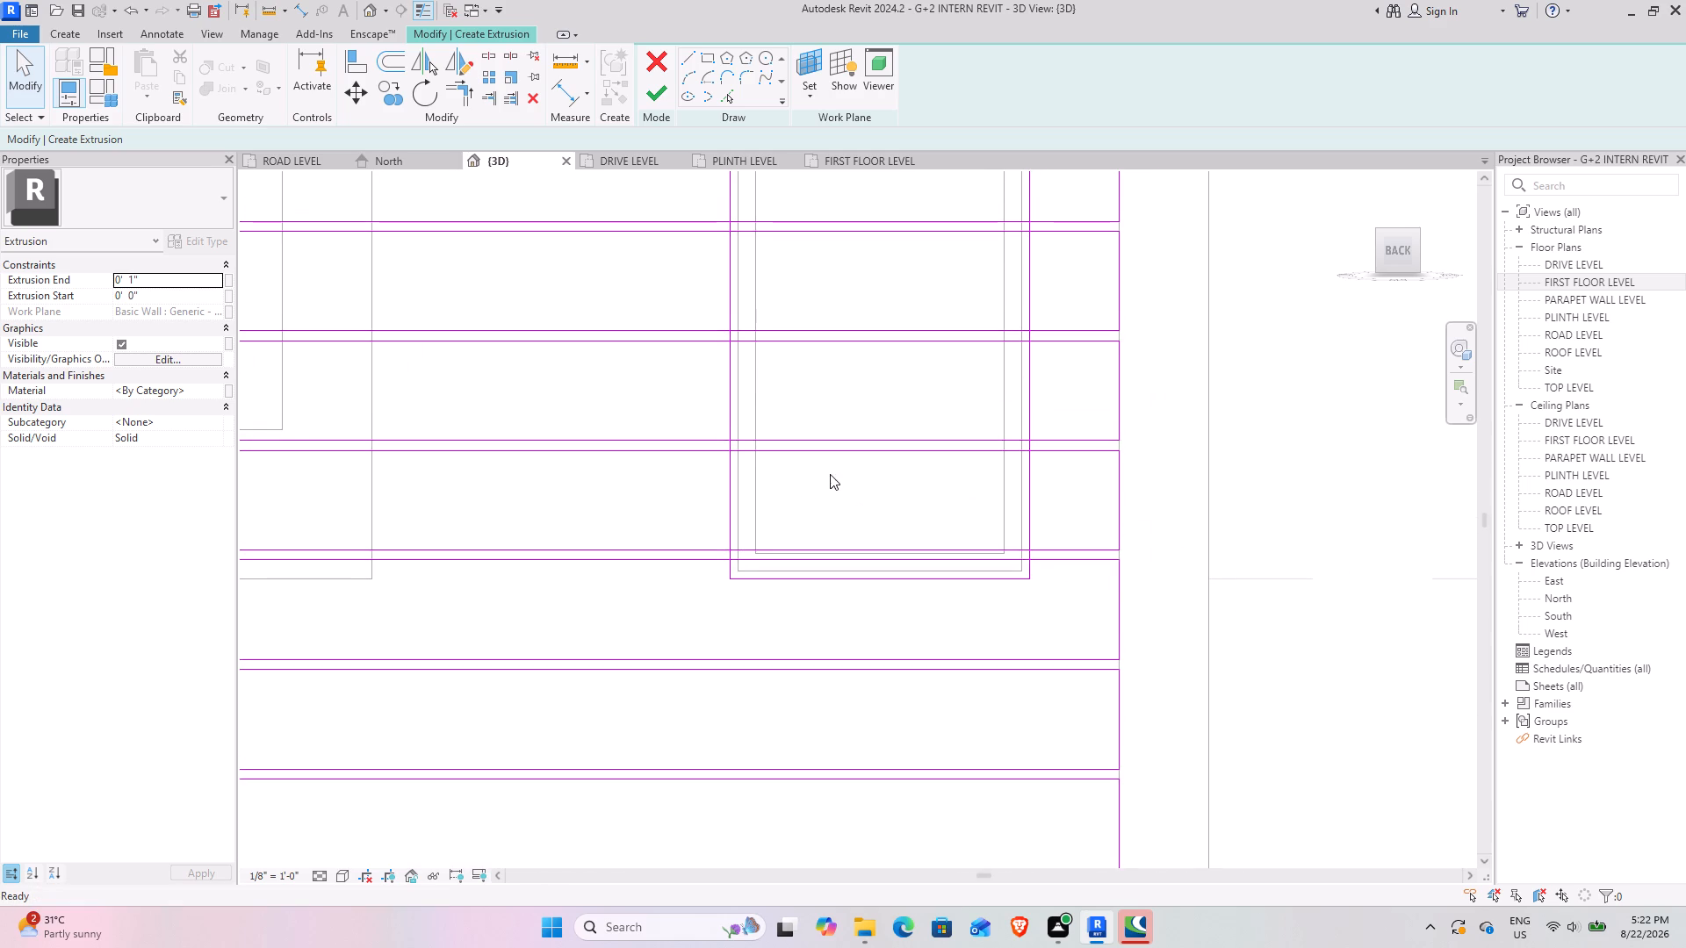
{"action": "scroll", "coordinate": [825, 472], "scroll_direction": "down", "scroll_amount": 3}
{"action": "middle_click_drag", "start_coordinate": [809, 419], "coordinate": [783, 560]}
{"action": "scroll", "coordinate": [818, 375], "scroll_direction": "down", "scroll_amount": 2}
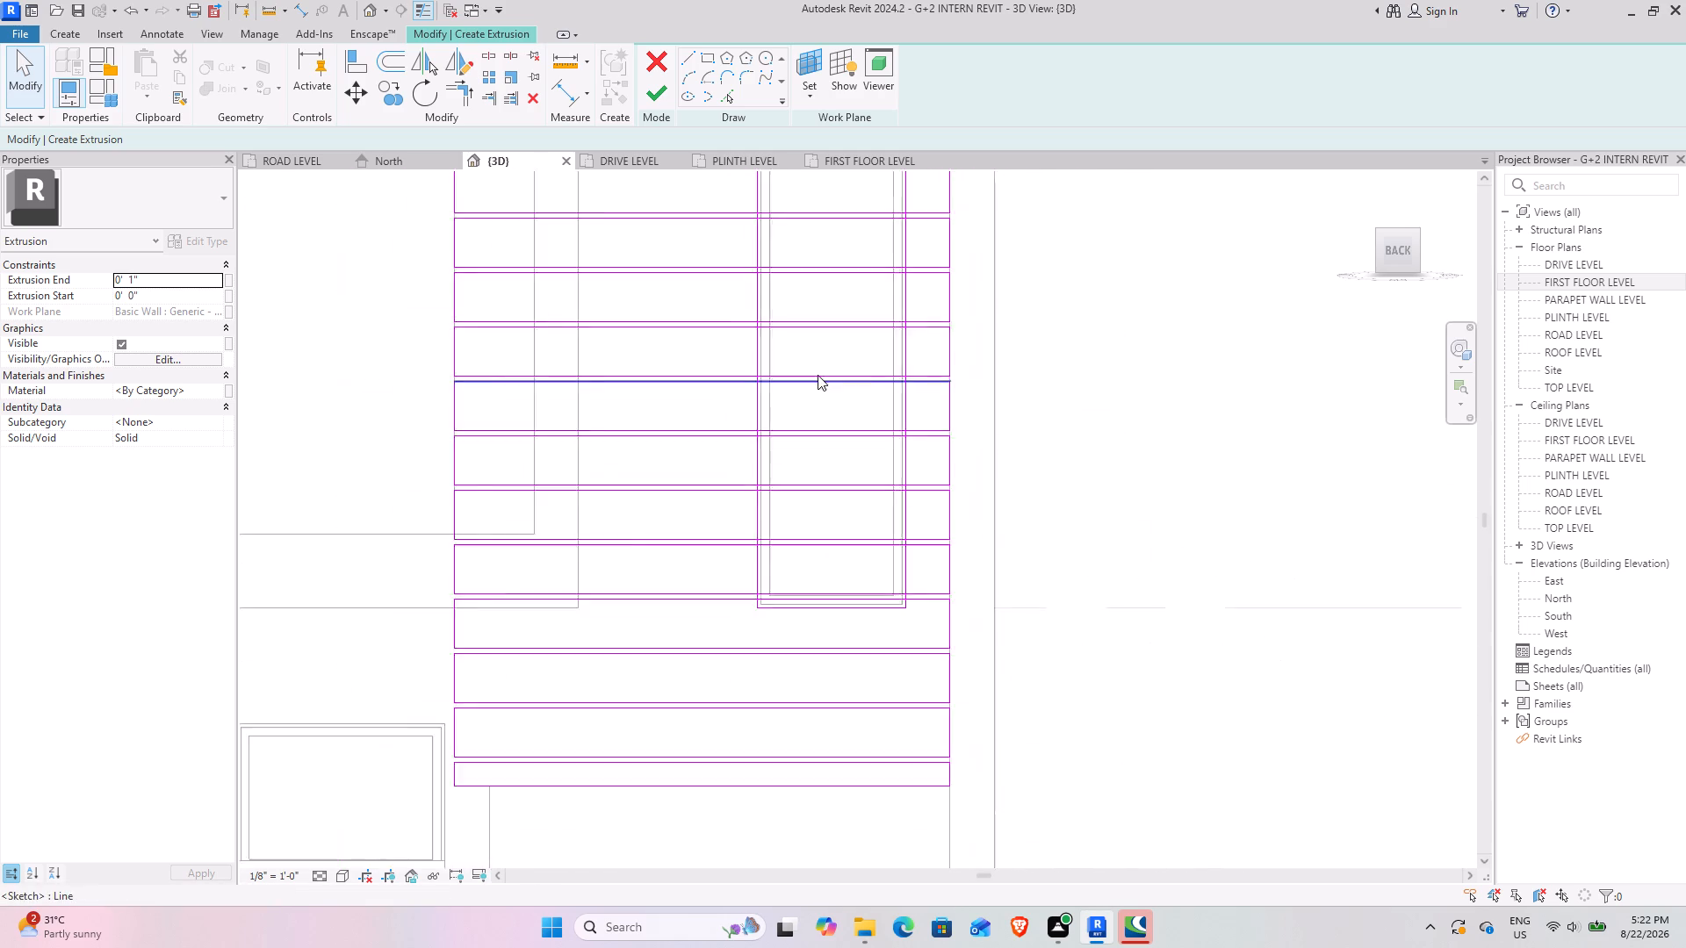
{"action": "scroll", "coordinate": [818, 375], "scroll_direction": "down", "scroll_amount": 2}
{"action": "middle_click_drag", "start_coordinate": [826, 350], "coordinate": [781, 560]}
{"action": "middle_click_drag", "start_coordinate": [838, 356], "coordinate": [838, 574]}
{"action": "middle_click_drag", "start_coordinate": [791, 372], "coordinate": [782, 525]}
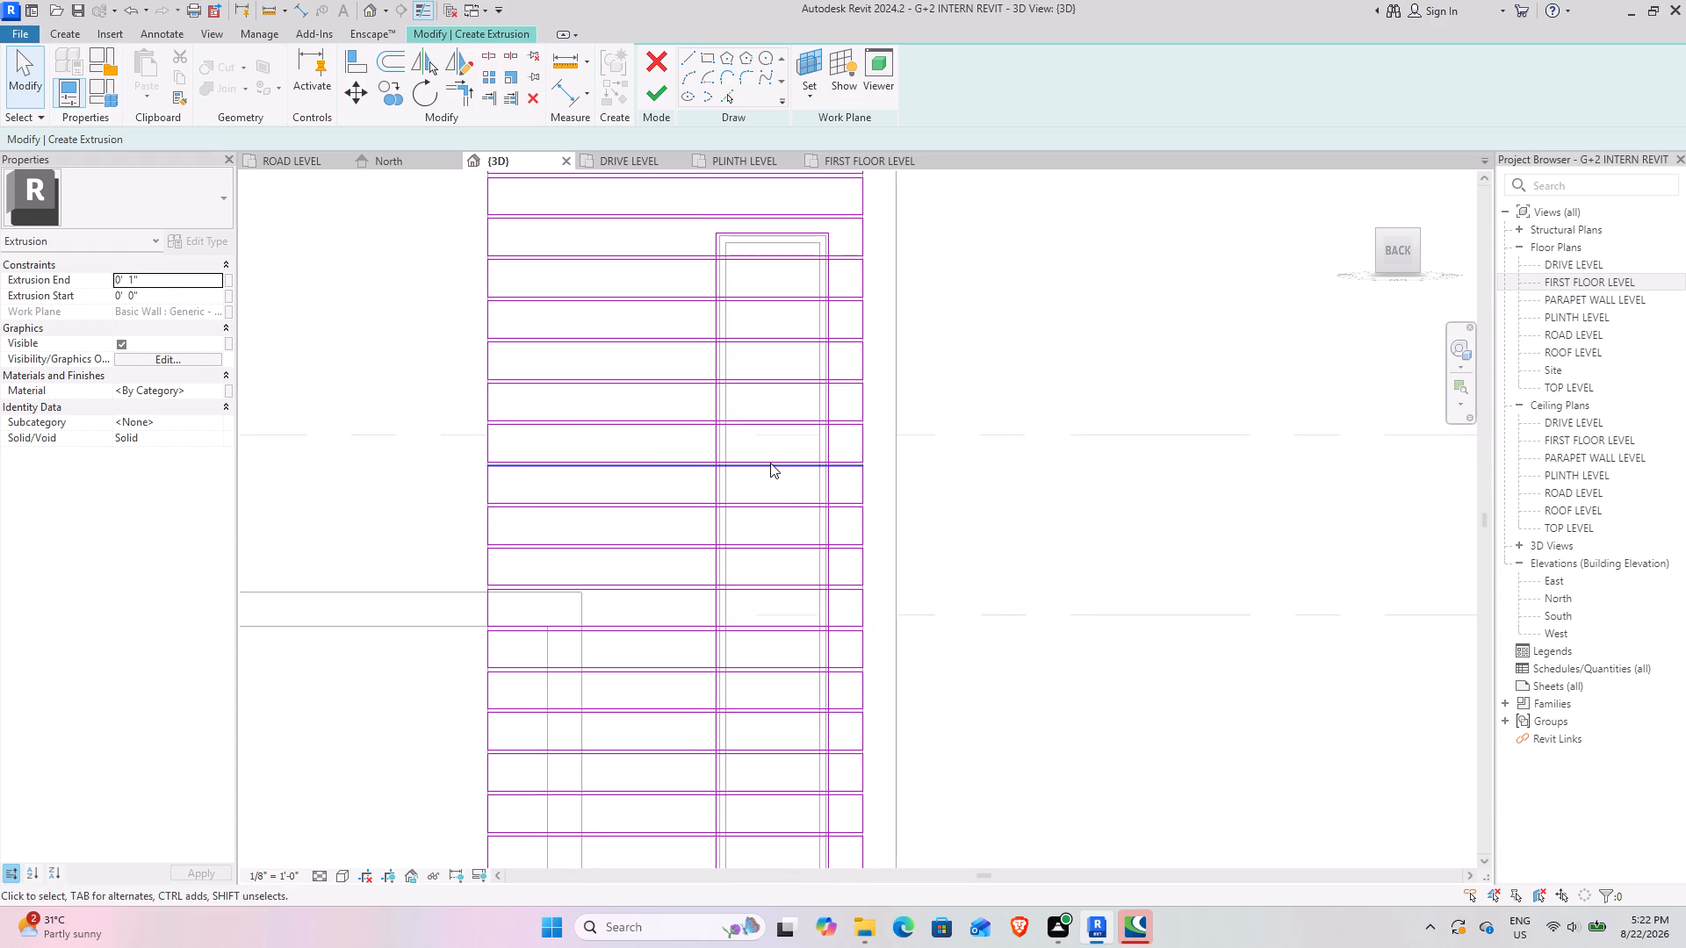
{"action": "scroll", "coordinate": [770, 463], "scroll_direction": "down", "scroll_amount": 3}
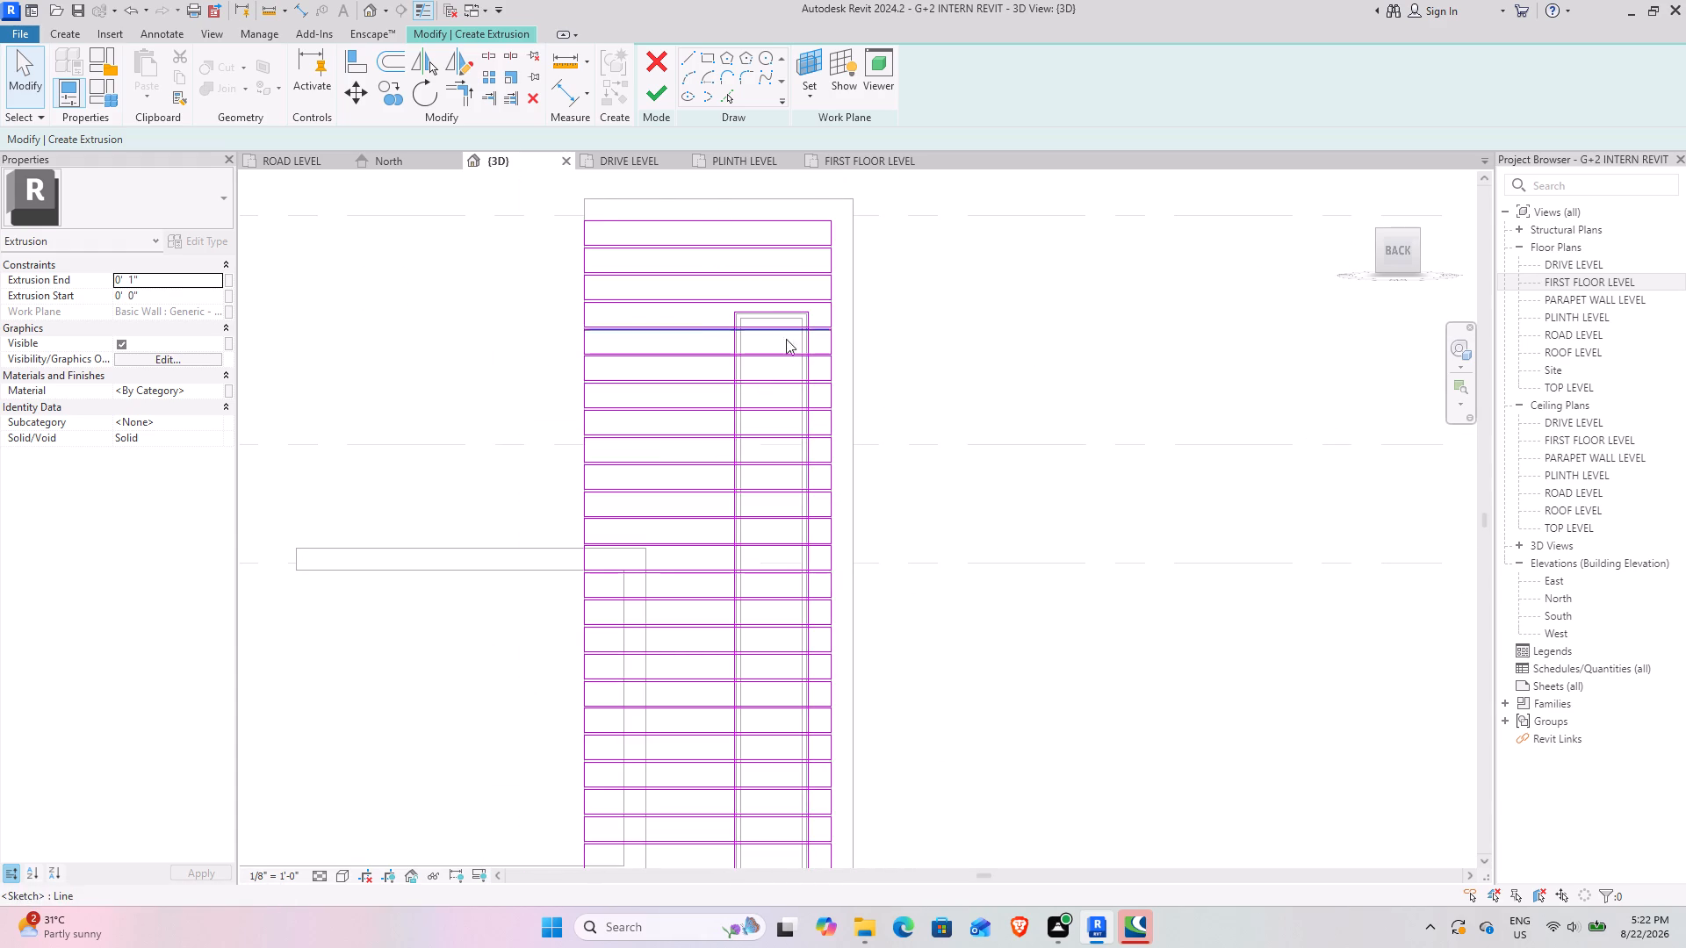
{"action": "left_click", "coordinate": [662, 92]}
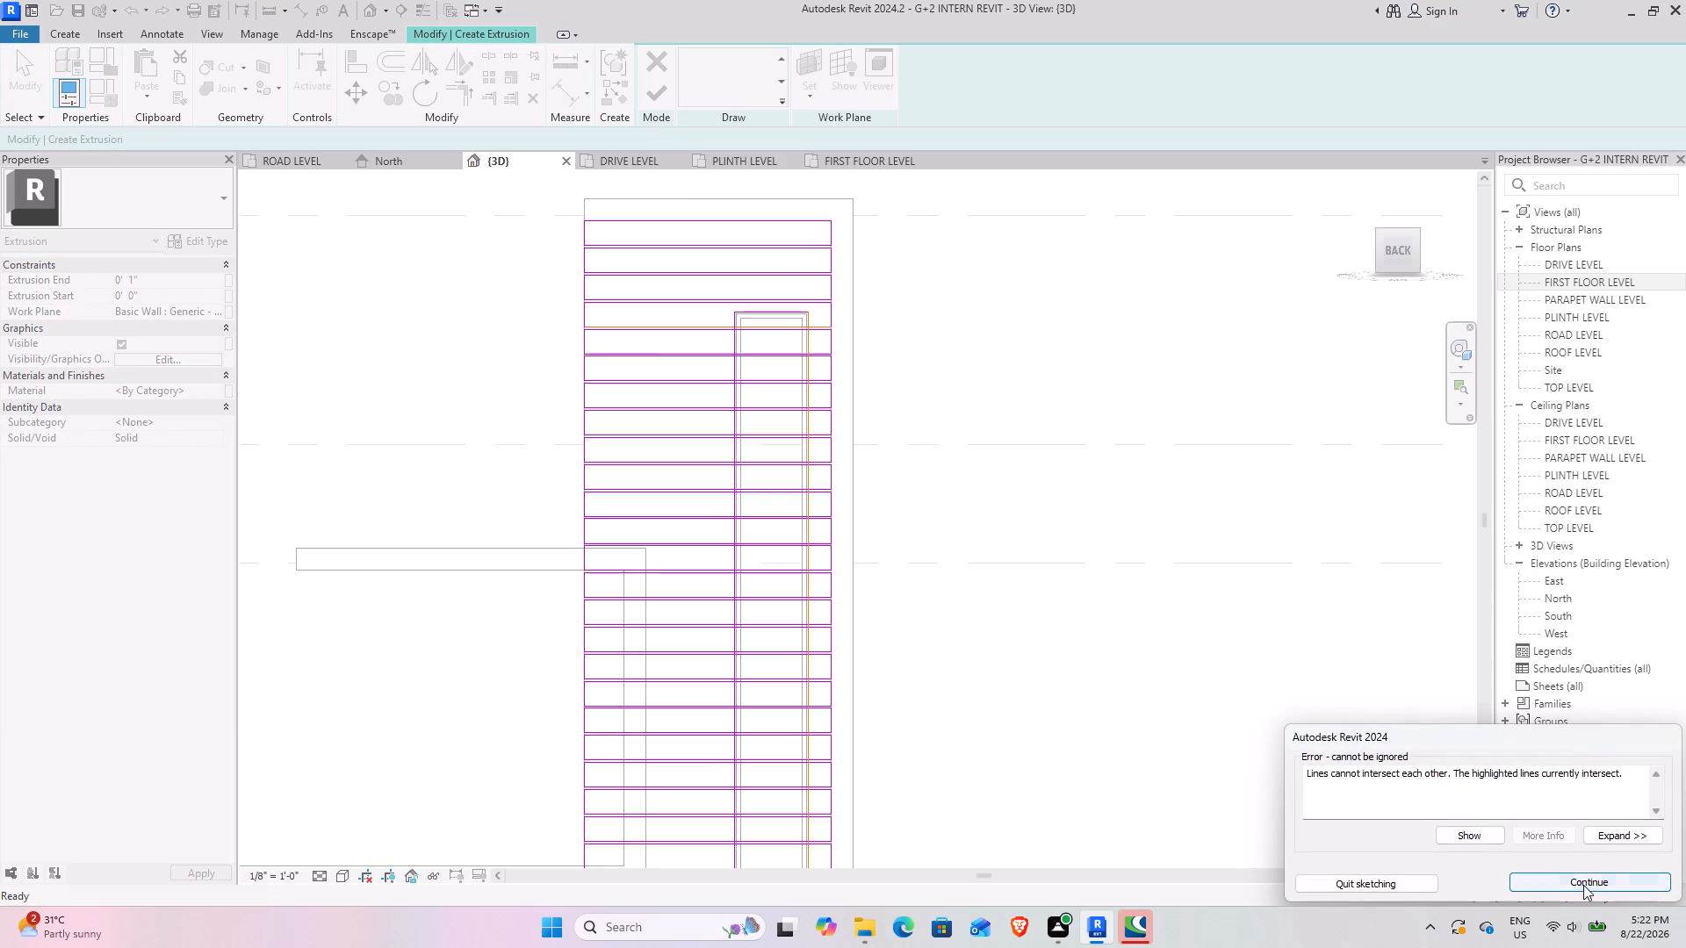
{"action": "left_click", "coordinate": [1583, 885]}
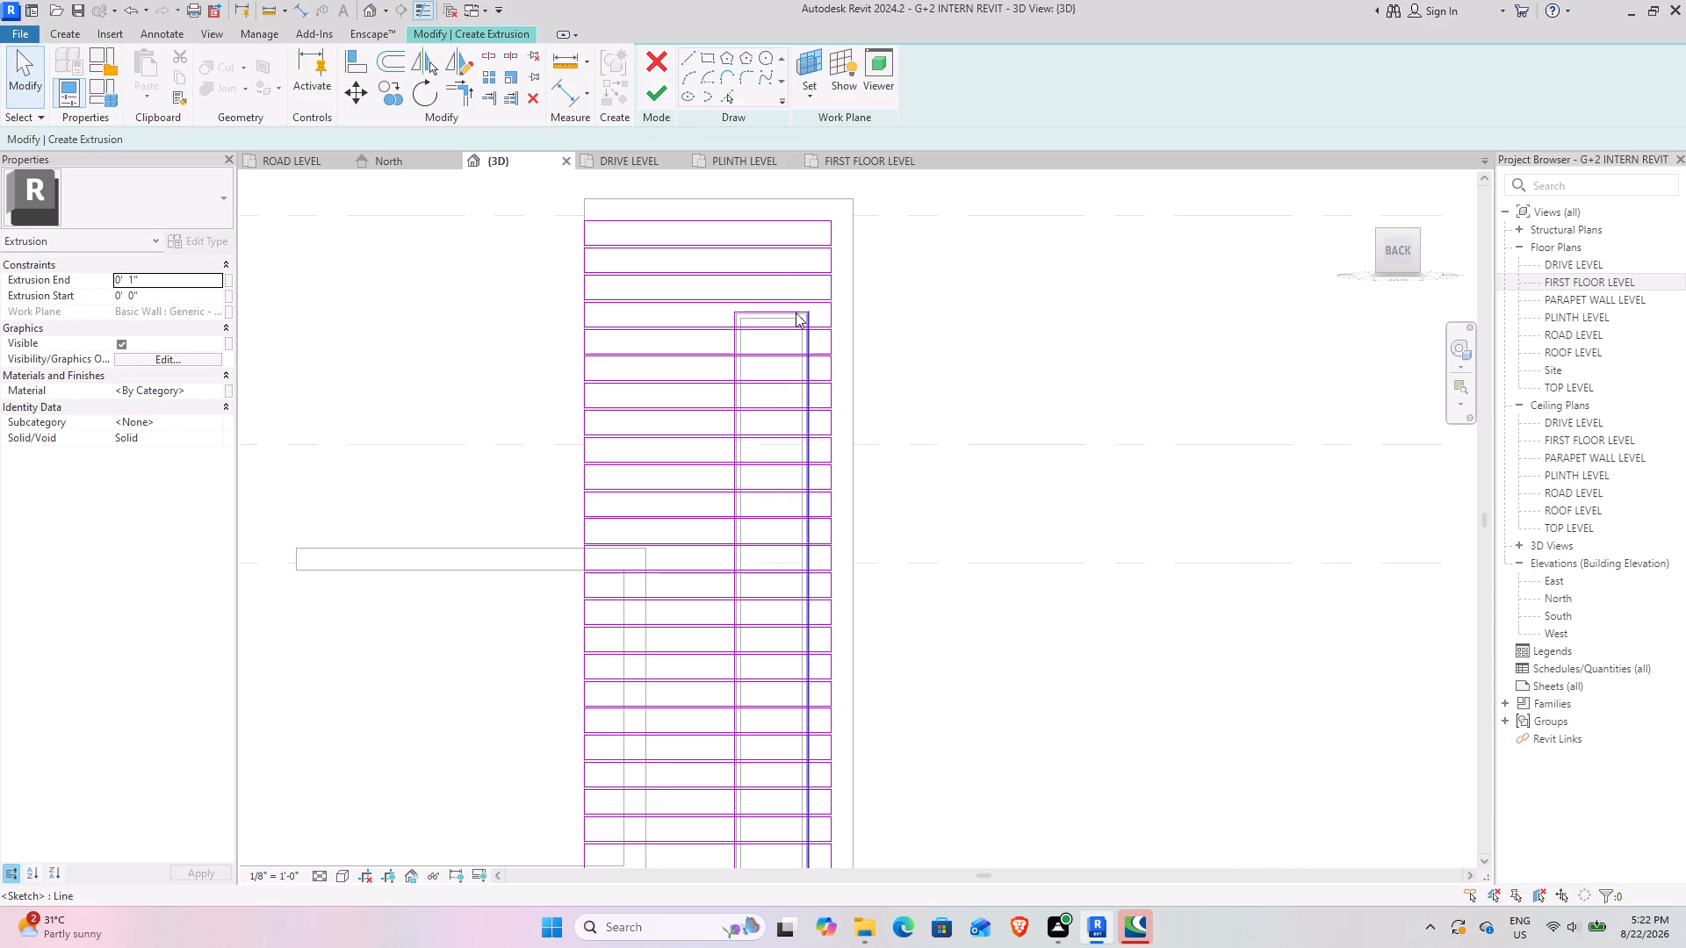
Undo the rectangle sketched around the tall window's outer frame.
{"action": "left_click", "coordinate": [811, 319]}
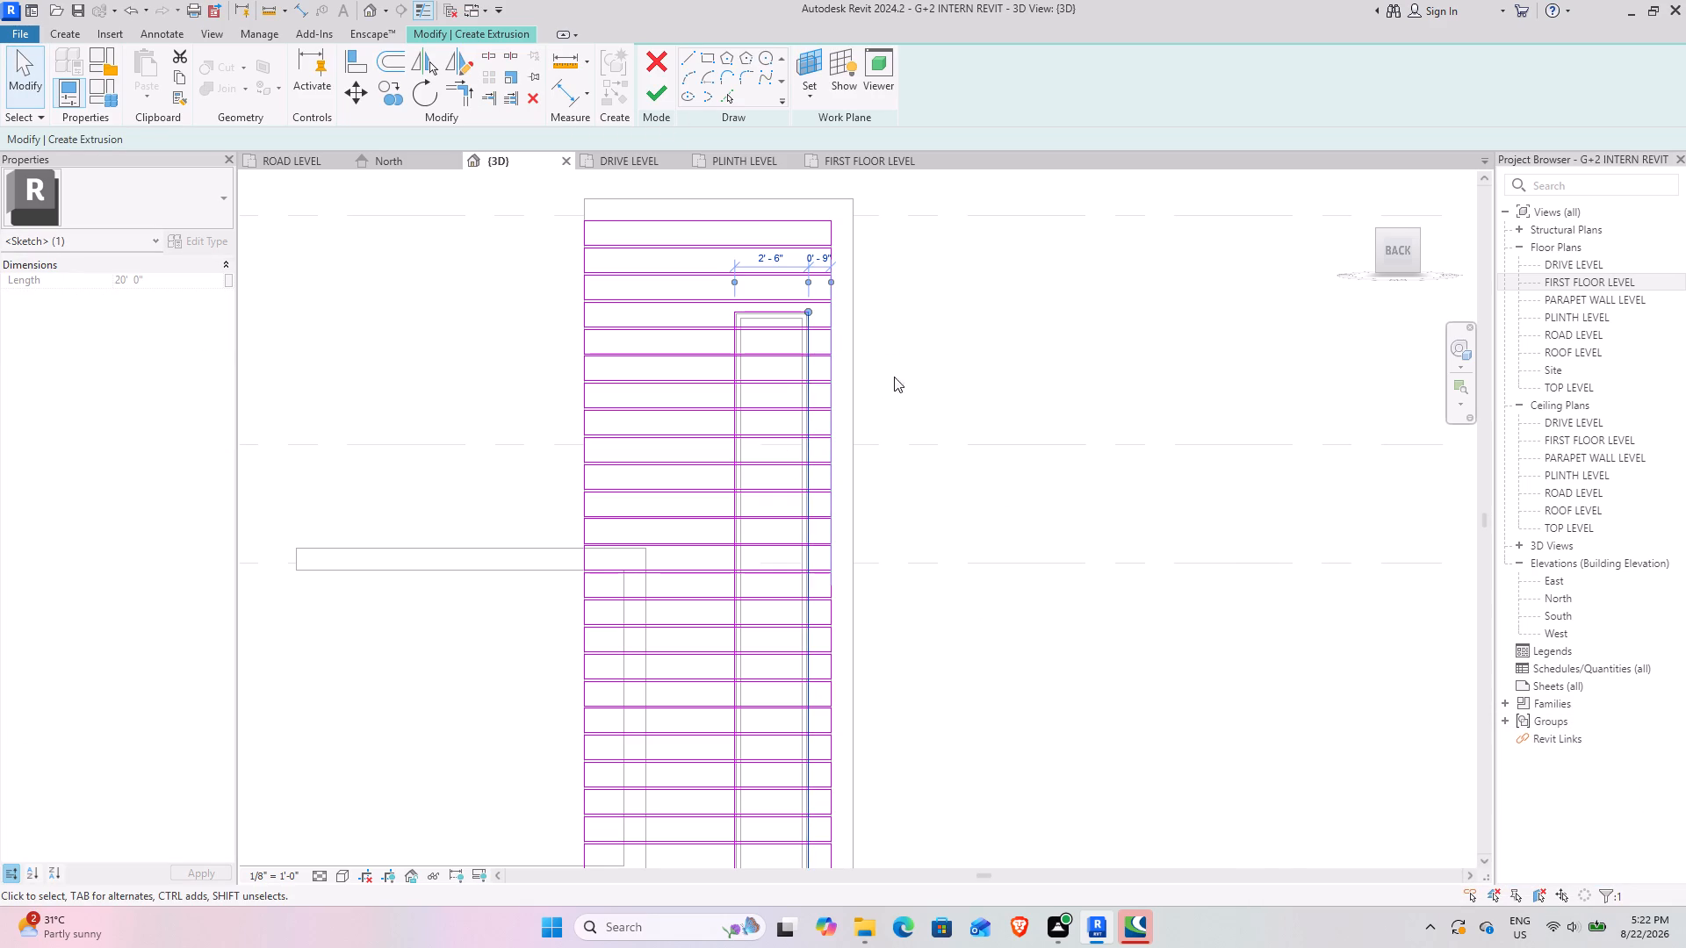
{"action": "left_click", "coordinate": [1027, 424]}
{"action": "key", "text": "ctrl+z"}
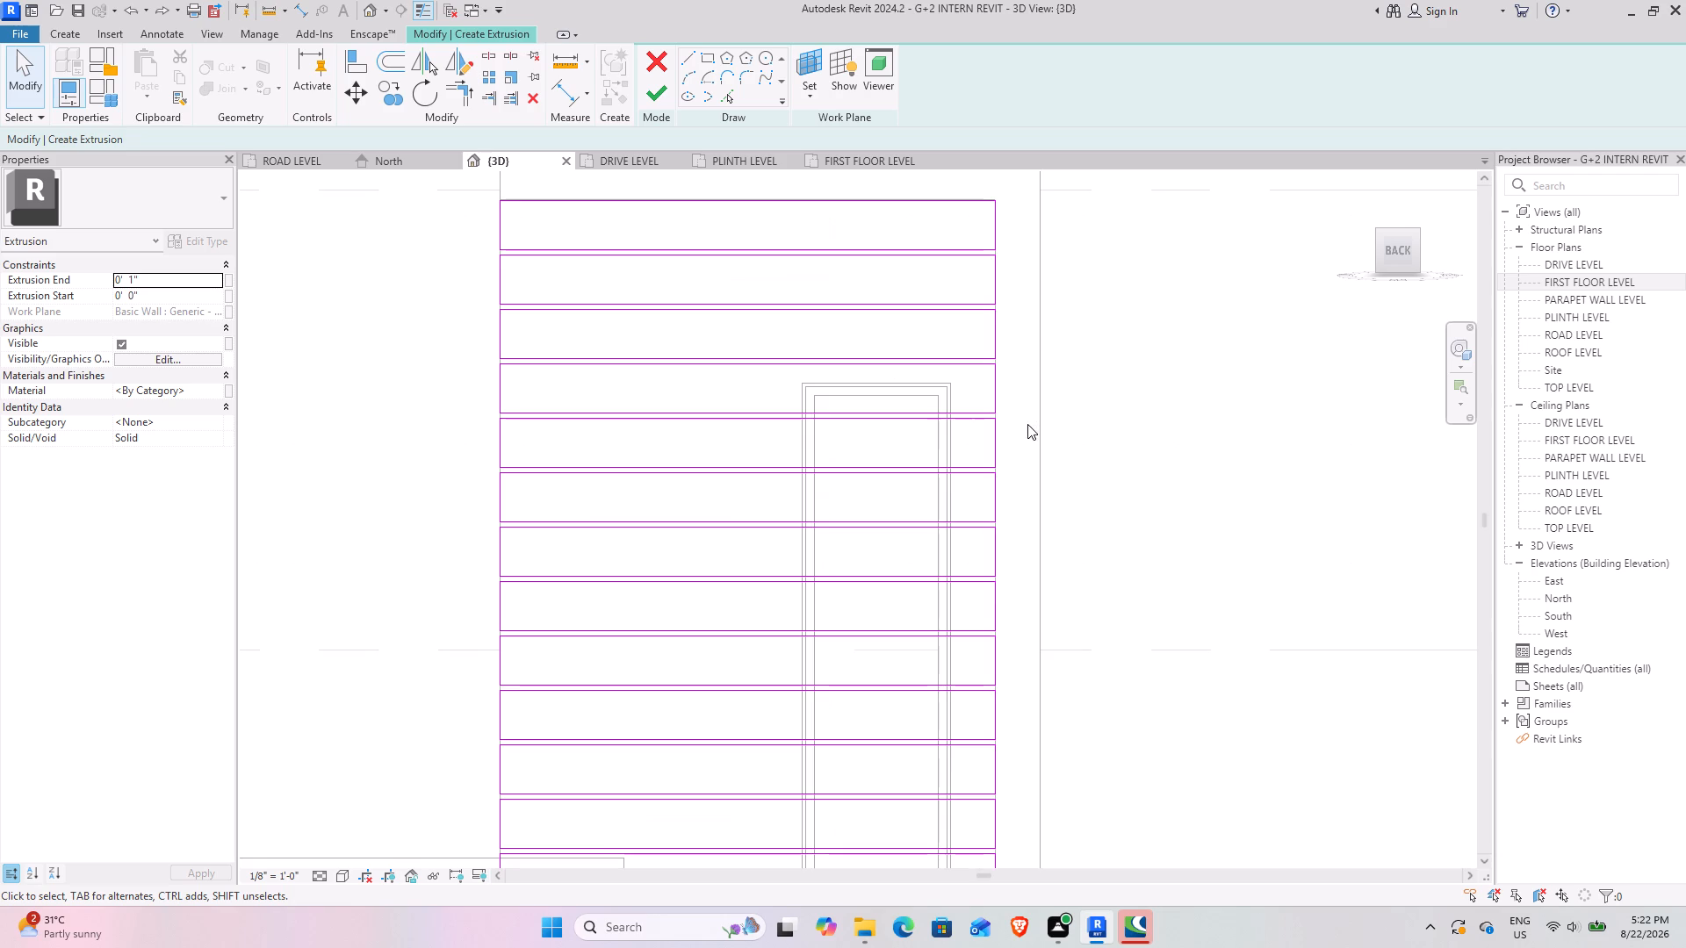
Finish the strip sketch as a 1" extrusion on the tall-window wall and deselect it.
{"action": "scroll", "coordinate": [1018, 424], "scroll_direction": "down", "scroll_amount": 5}
{"action": "middle_click_drag", "start_coordinate": [1112, 502], "coordinate": [999, 307]}
{"action": "left_click", "coordinate": [664, 95]}
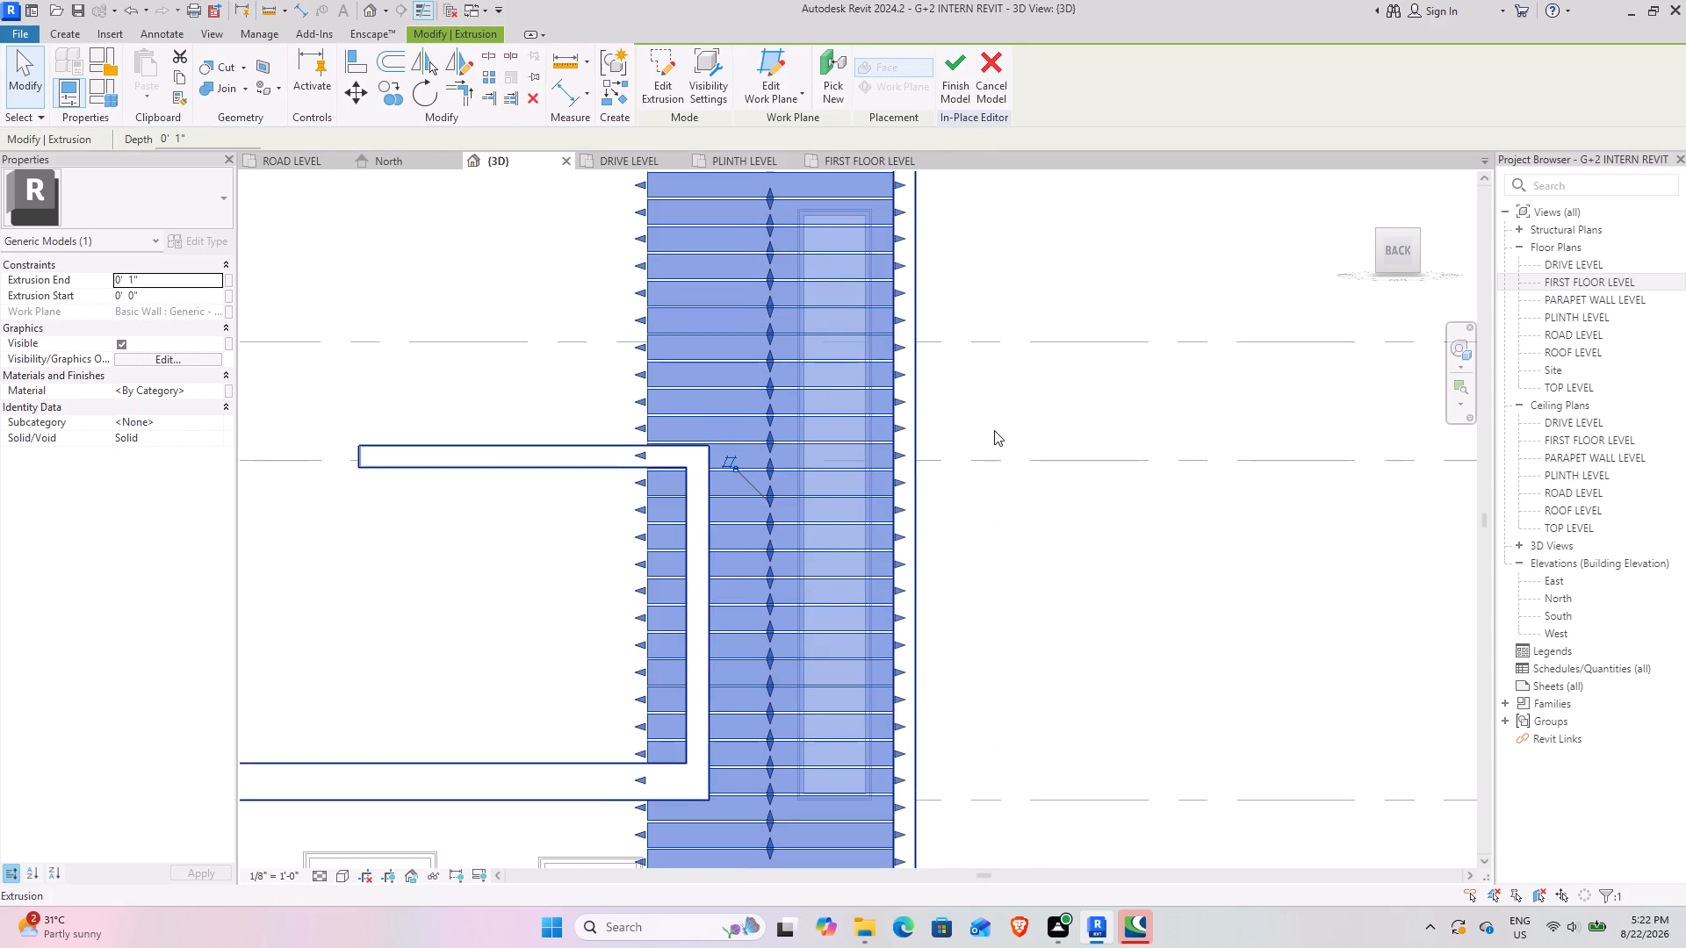
{"action": "scroll", "coordinate": [994, 430], "scroll_direction": "down", "scroll_amount": 2}
{"action": "left_click", "coordinate": [1195, 598]}
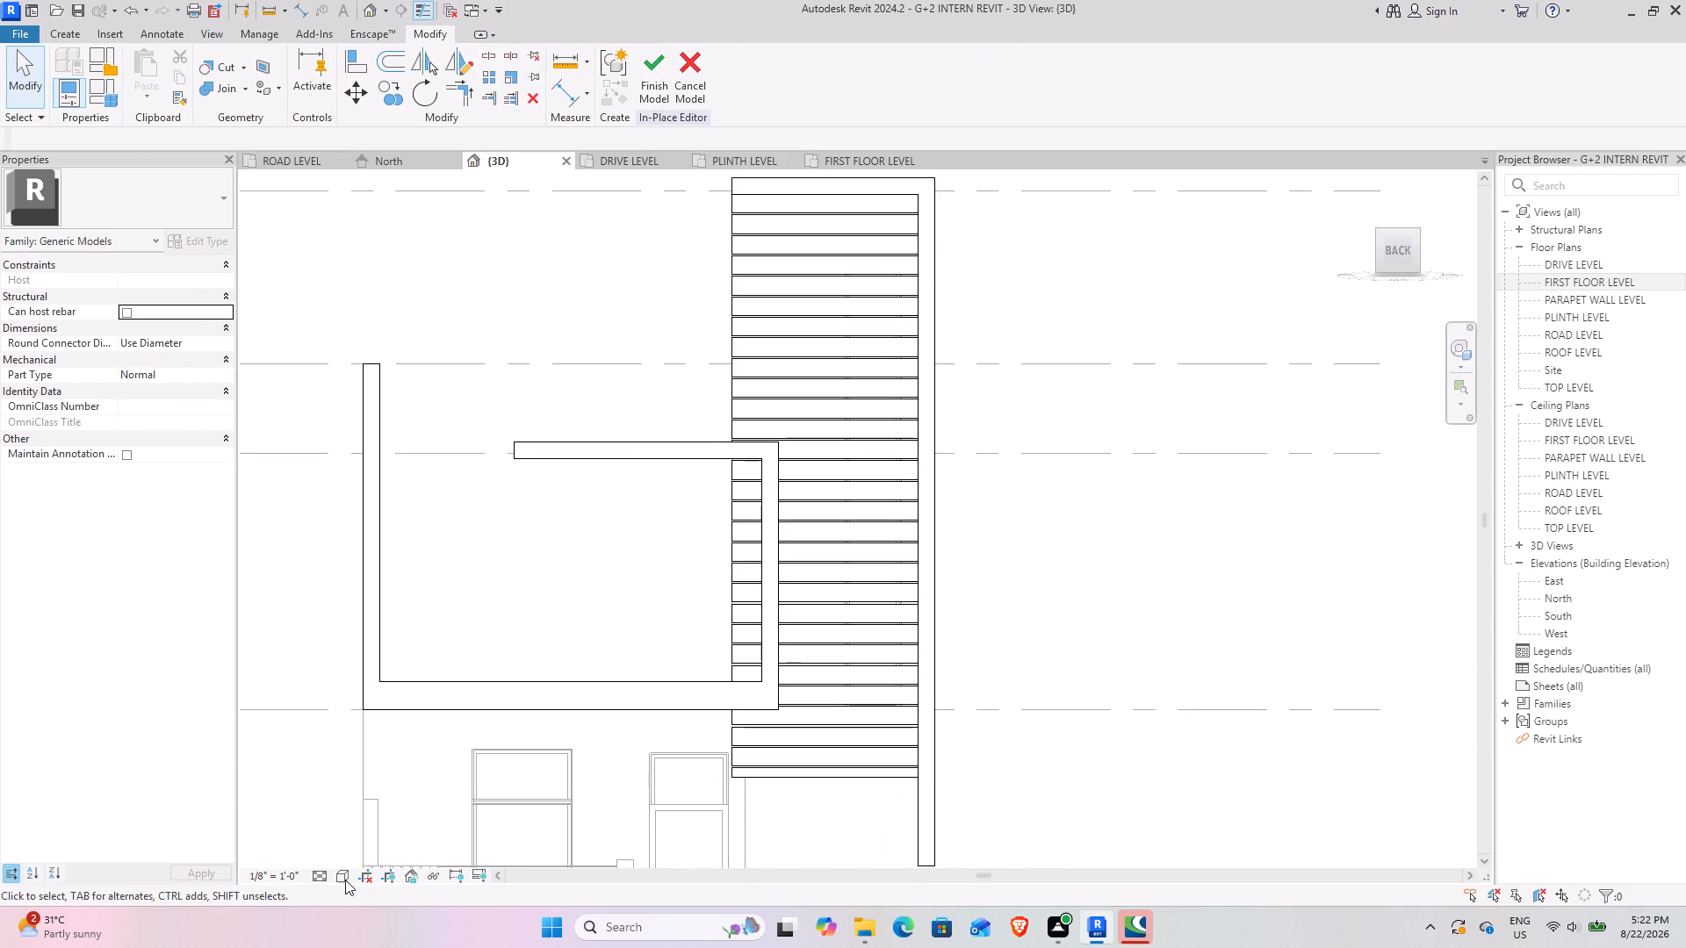
Show the 3D view in the Realistic visual style and examine the strip extrusion across the tall window from several angles.
{"action": "left_click", "coordinate": [335, 877]}
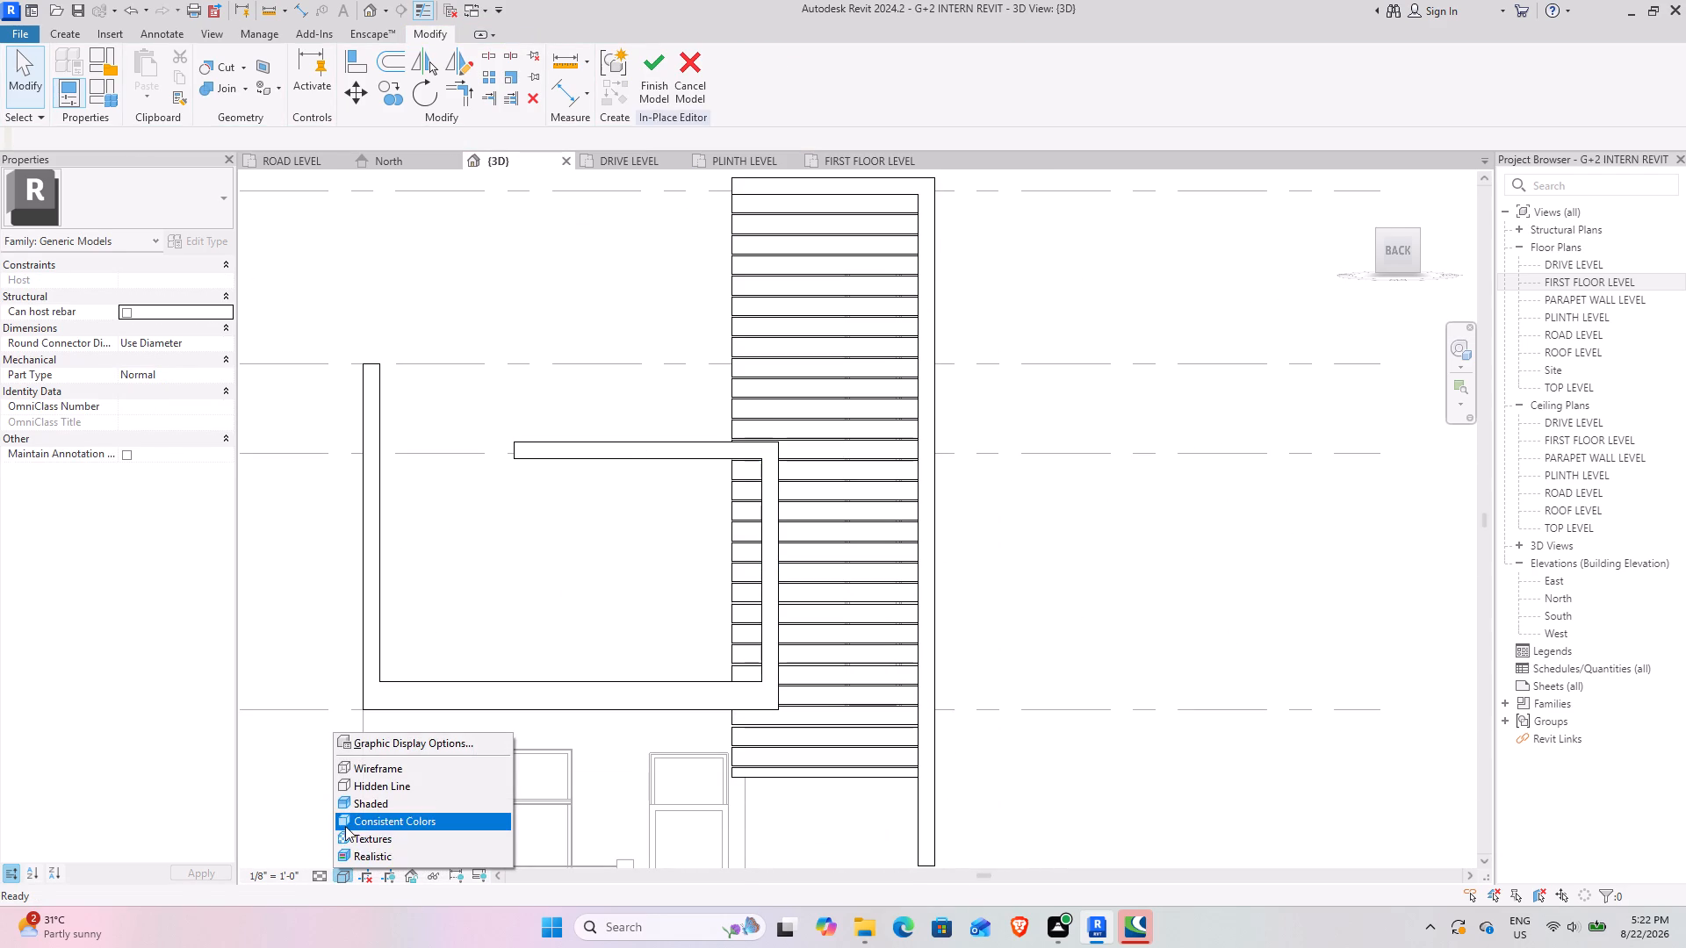
{"action": "left_click", "coordinate": [385, 855]}
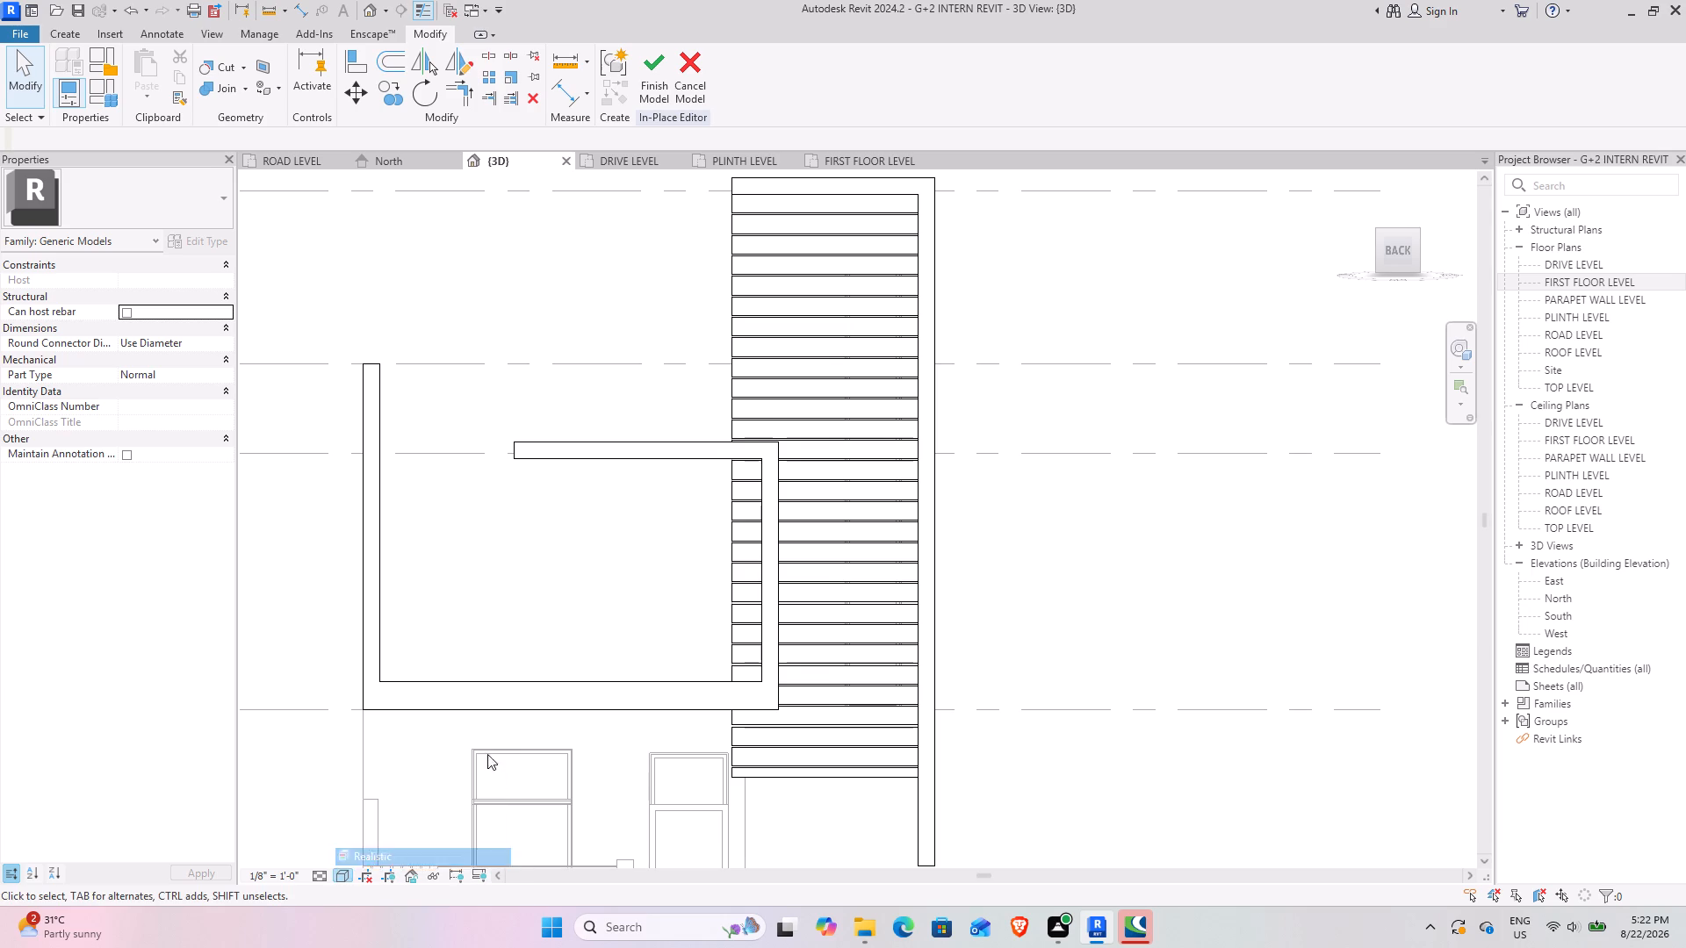
{"action": "scroll", "coordinate": [536, 600], "scroll_direction": "down", "scroll_amount": 3}
{"action": "middle_click_drag", "start_coordinate": [536, 600], "coordinate": [754, 679], "text": "shift"}
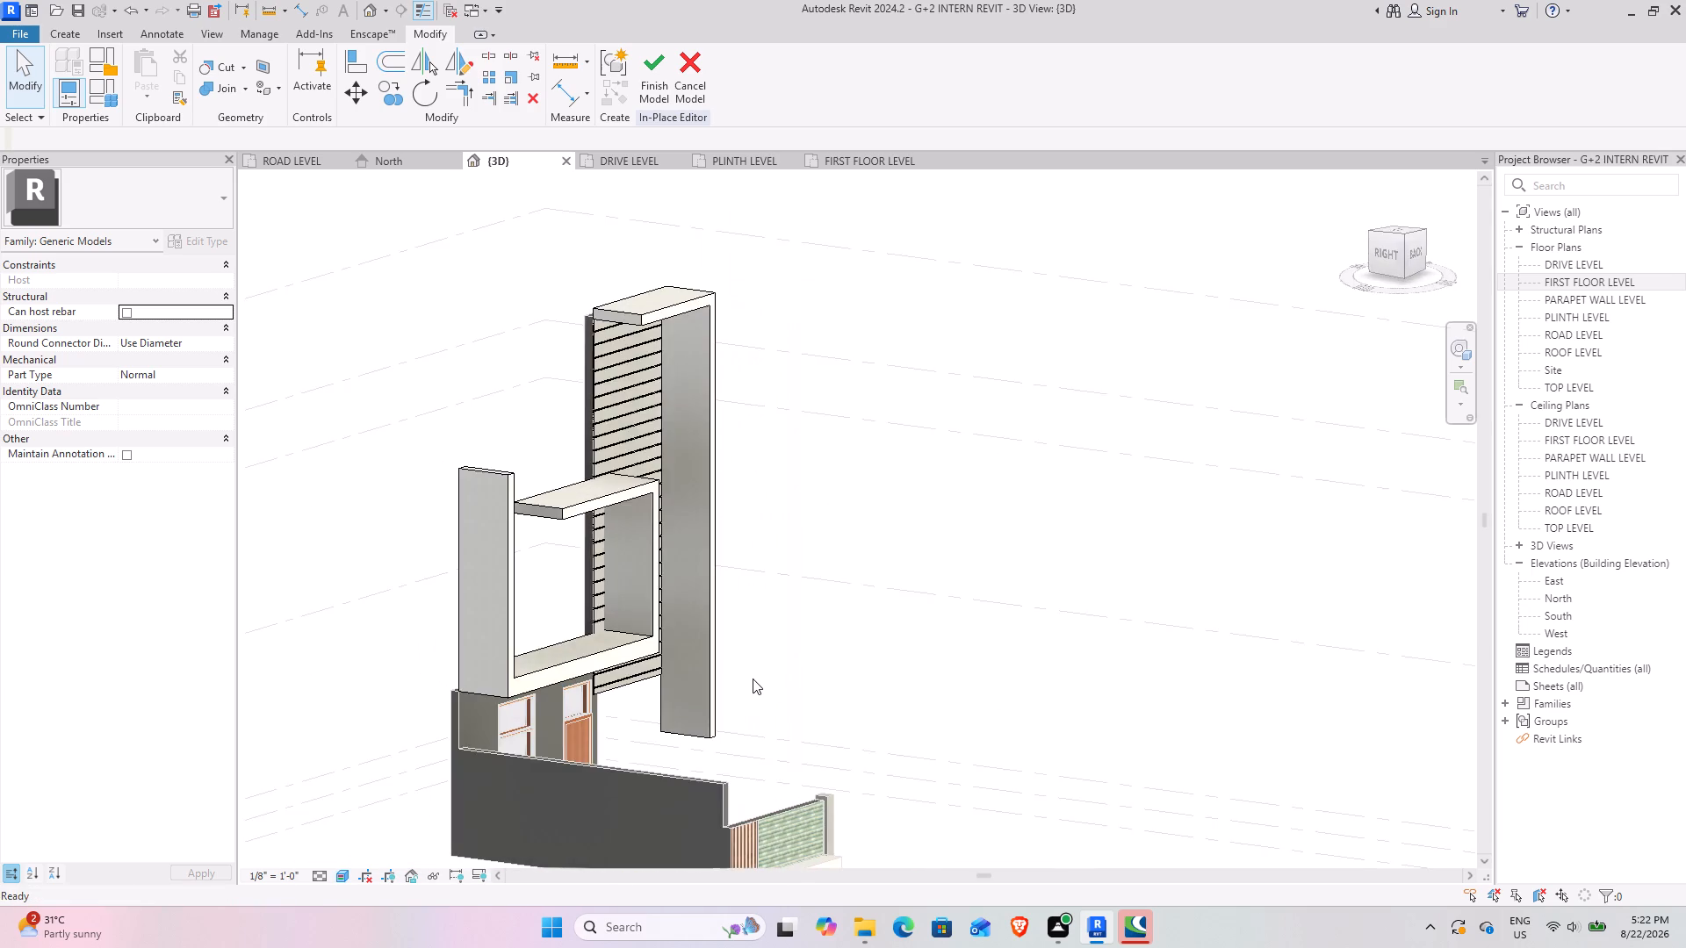
{"action": "middle_click_drag", "start_coordinate": [742, 679], "coordinate": [560, 585], "text": "shift"}
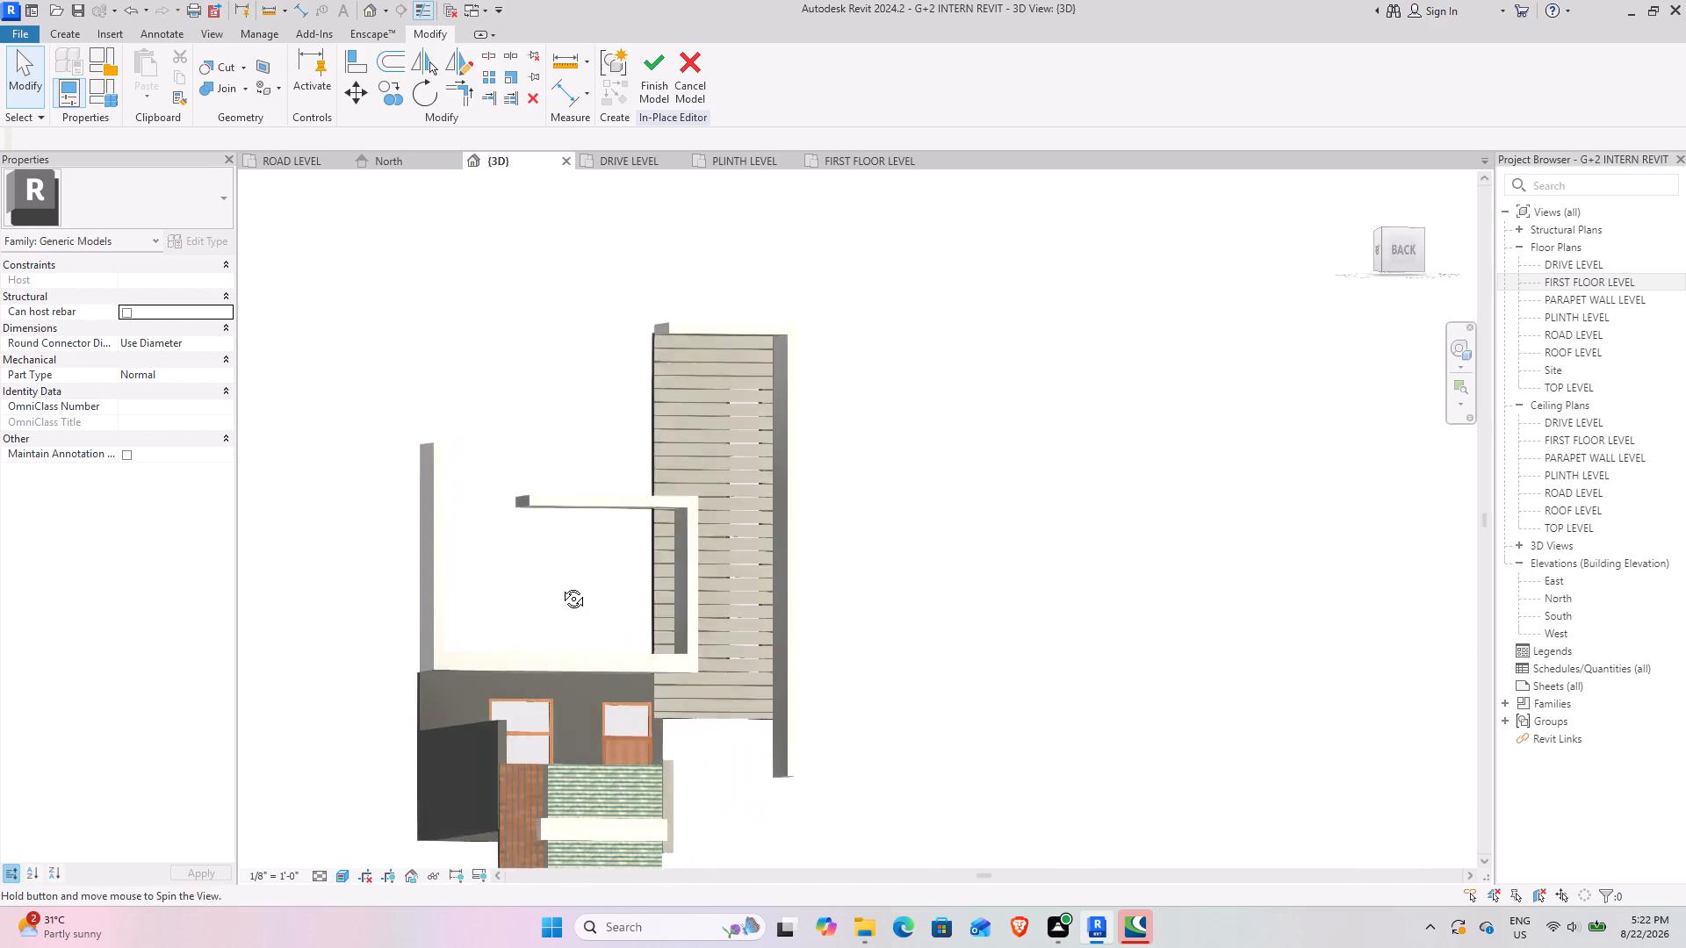
{"action": "middle_click_drag", "start_coordinate": [560, 585], "coordinate": [550, 585], "text": "shift"}
{"action": "middle_click_drag", "start_coordinate": [775, 584], "coordinate": [875, 659], "text": "shift"}
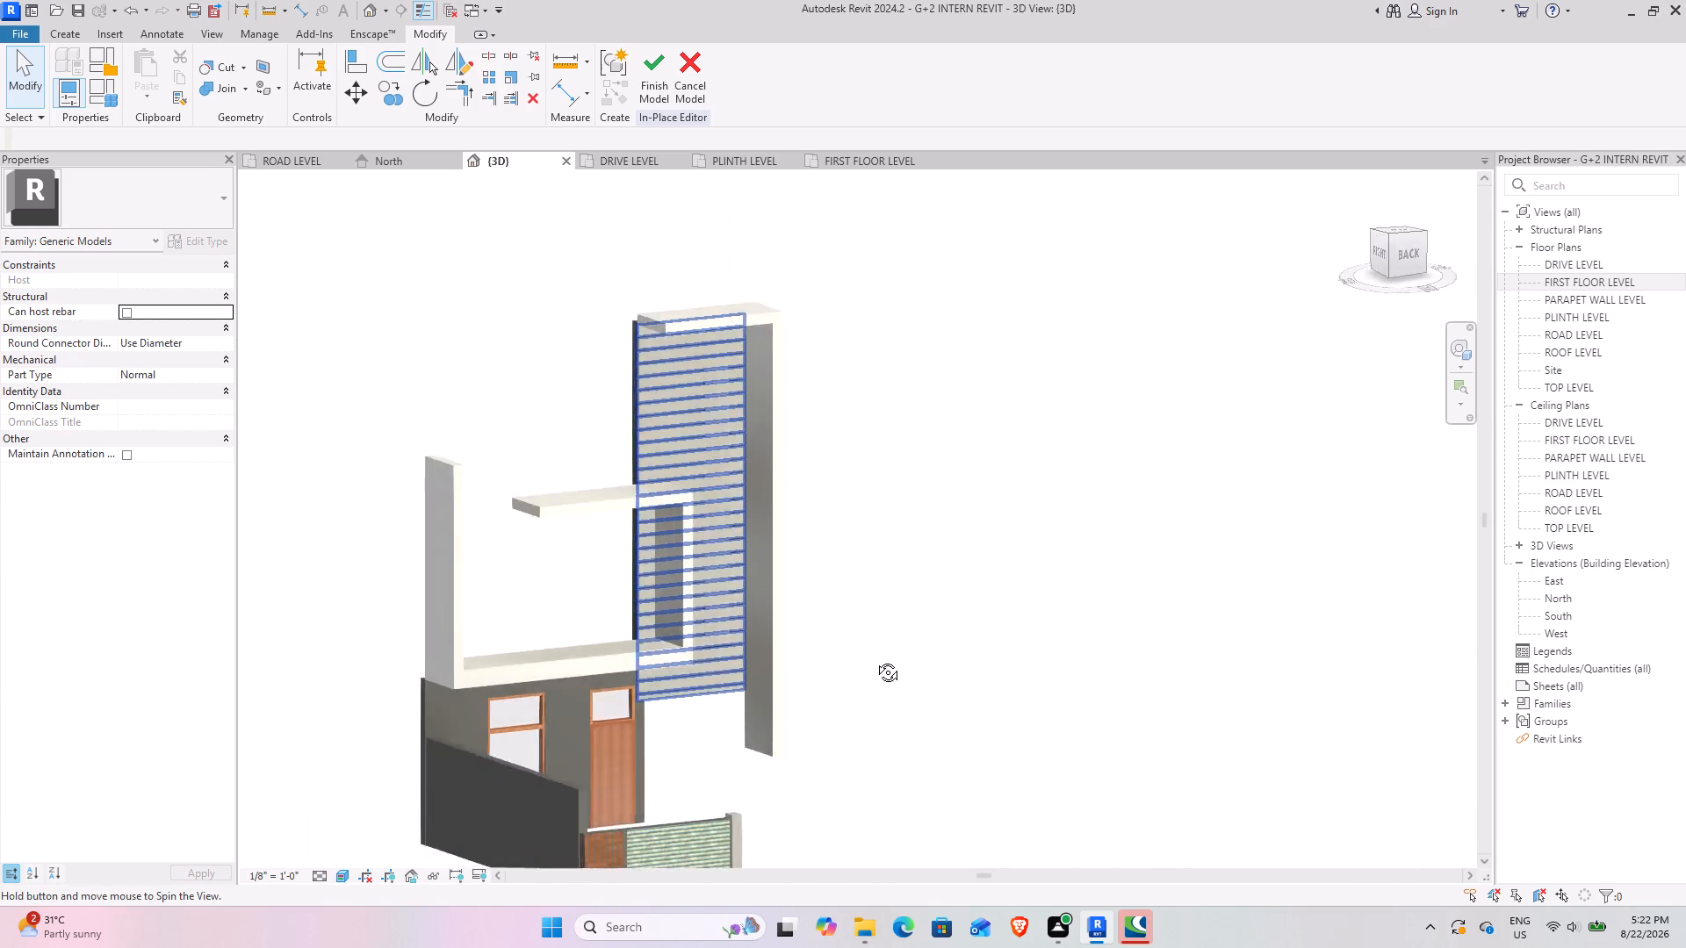
{"action": "middle_click_drag", "start_coordinate": [875, 659], "coordinate": [723, 665], "text": "shift"}
{"action": "middle_click_drag", "start_coordinate": [697, 657], "coordinate": [948, 646], "text": "shift"}
{"action": "middle_click_drag", "start_coordinate": [902, 638], "coordinate": [710, 614], "text": "shift"}
{"action": "middle_click_drag", "start_coordinate": [739, 668], "coordinate": [715, 522]}
{"action": "middle_click_drag", "start_coordinate": [700, 523], "coordinate": [616, 523], "text": "shift"}
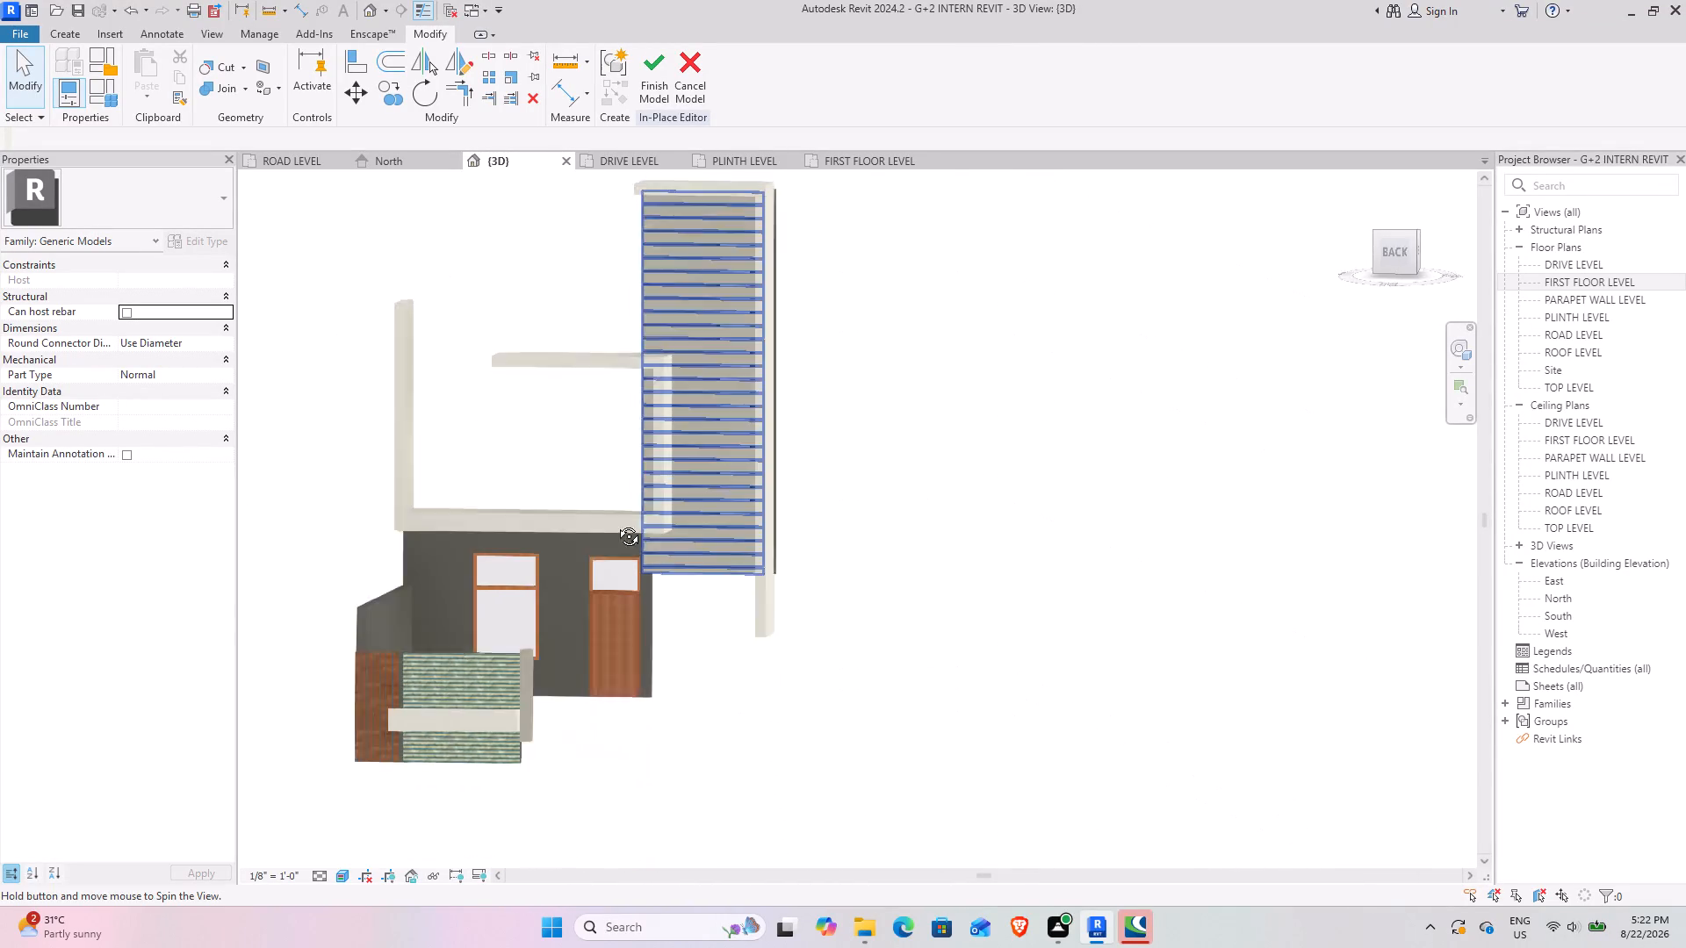
{"action": "middle_click_drag", "start_coordinate": [616, 523], "coordinate": [521, 528], "text": "shift"}
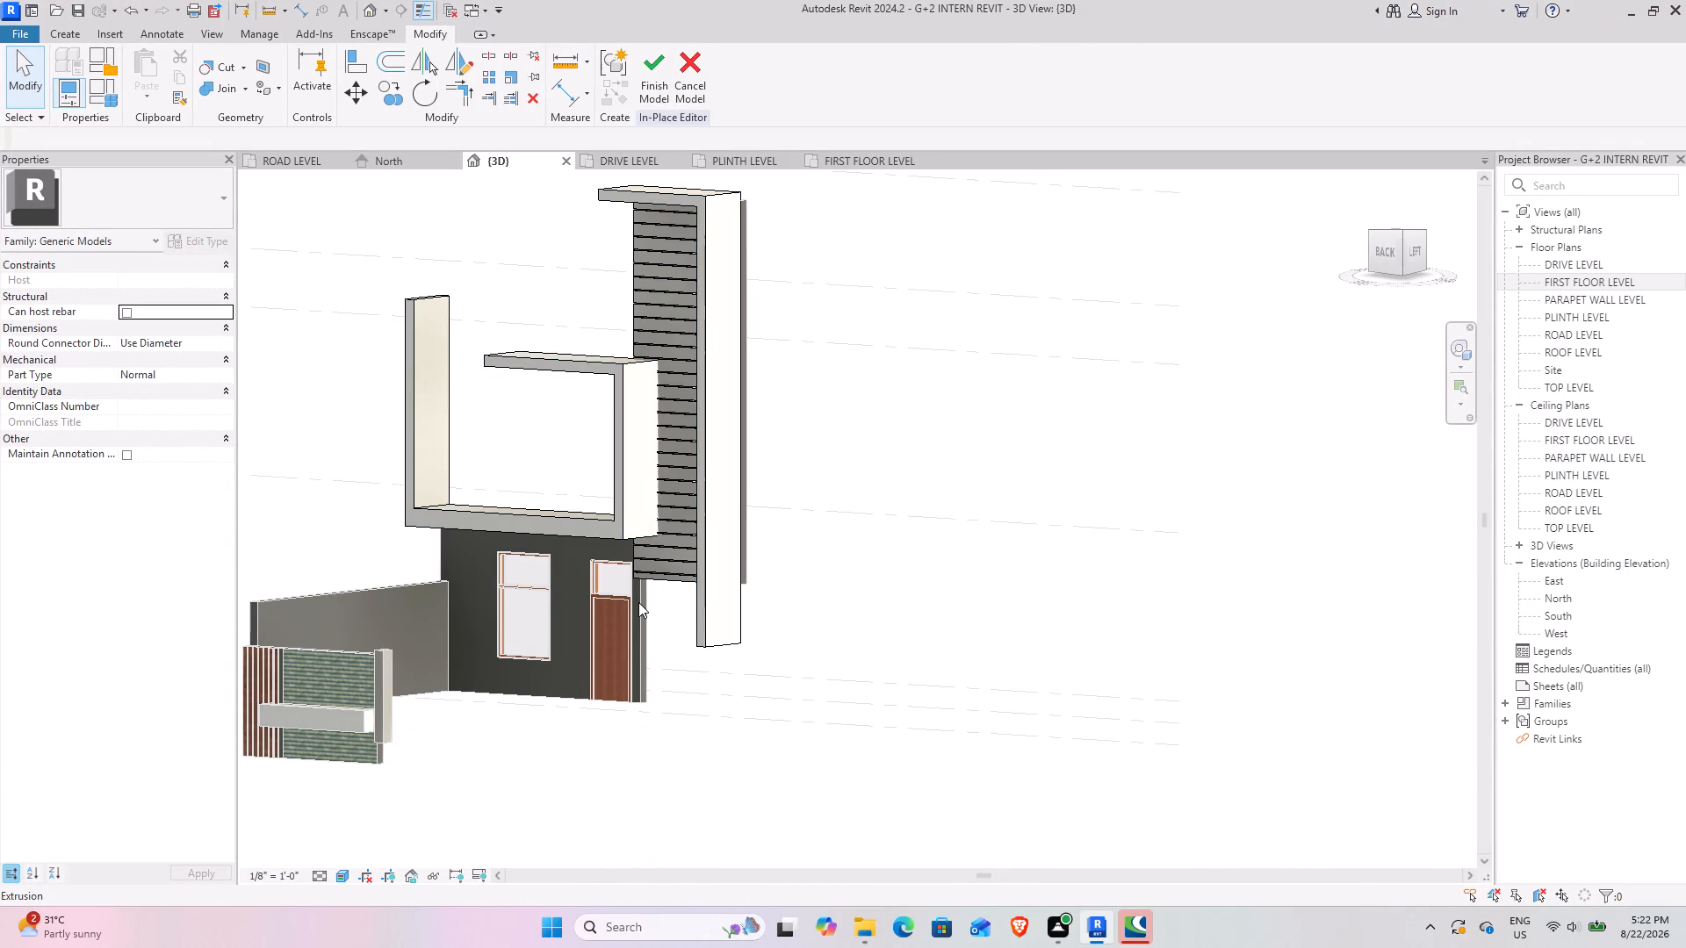
{"action": "middle_click_drag", "start_coordinate": [610, 517], "coordinate": [659, 498], "text": "shift"}
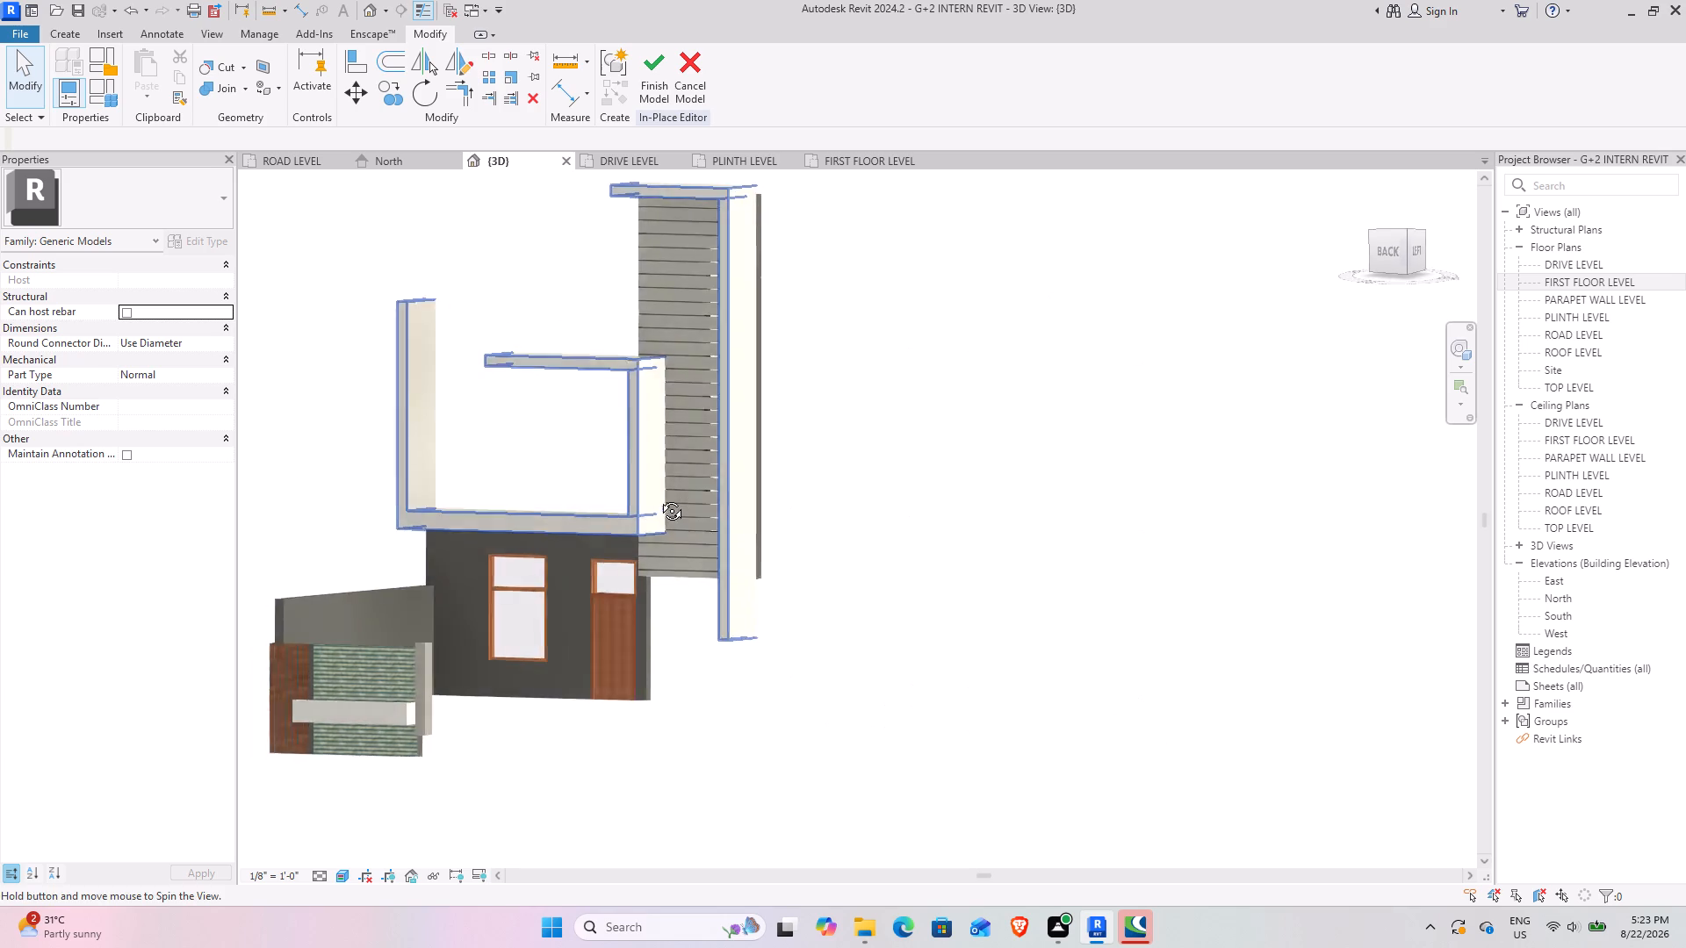
{"action": "middle_click_drag", "start_coordinate": [659, 498], "coordinate": [745, 474], "text": "shift"}
{"action": "middle_click_drag", "start_coordinate": [672, 450], "coordinate": [697, 528], "text": "shift"}
{"action": "scroll", "coordinate": [602, 359], "scroll_direction": "up", "scroll_amount": 3}
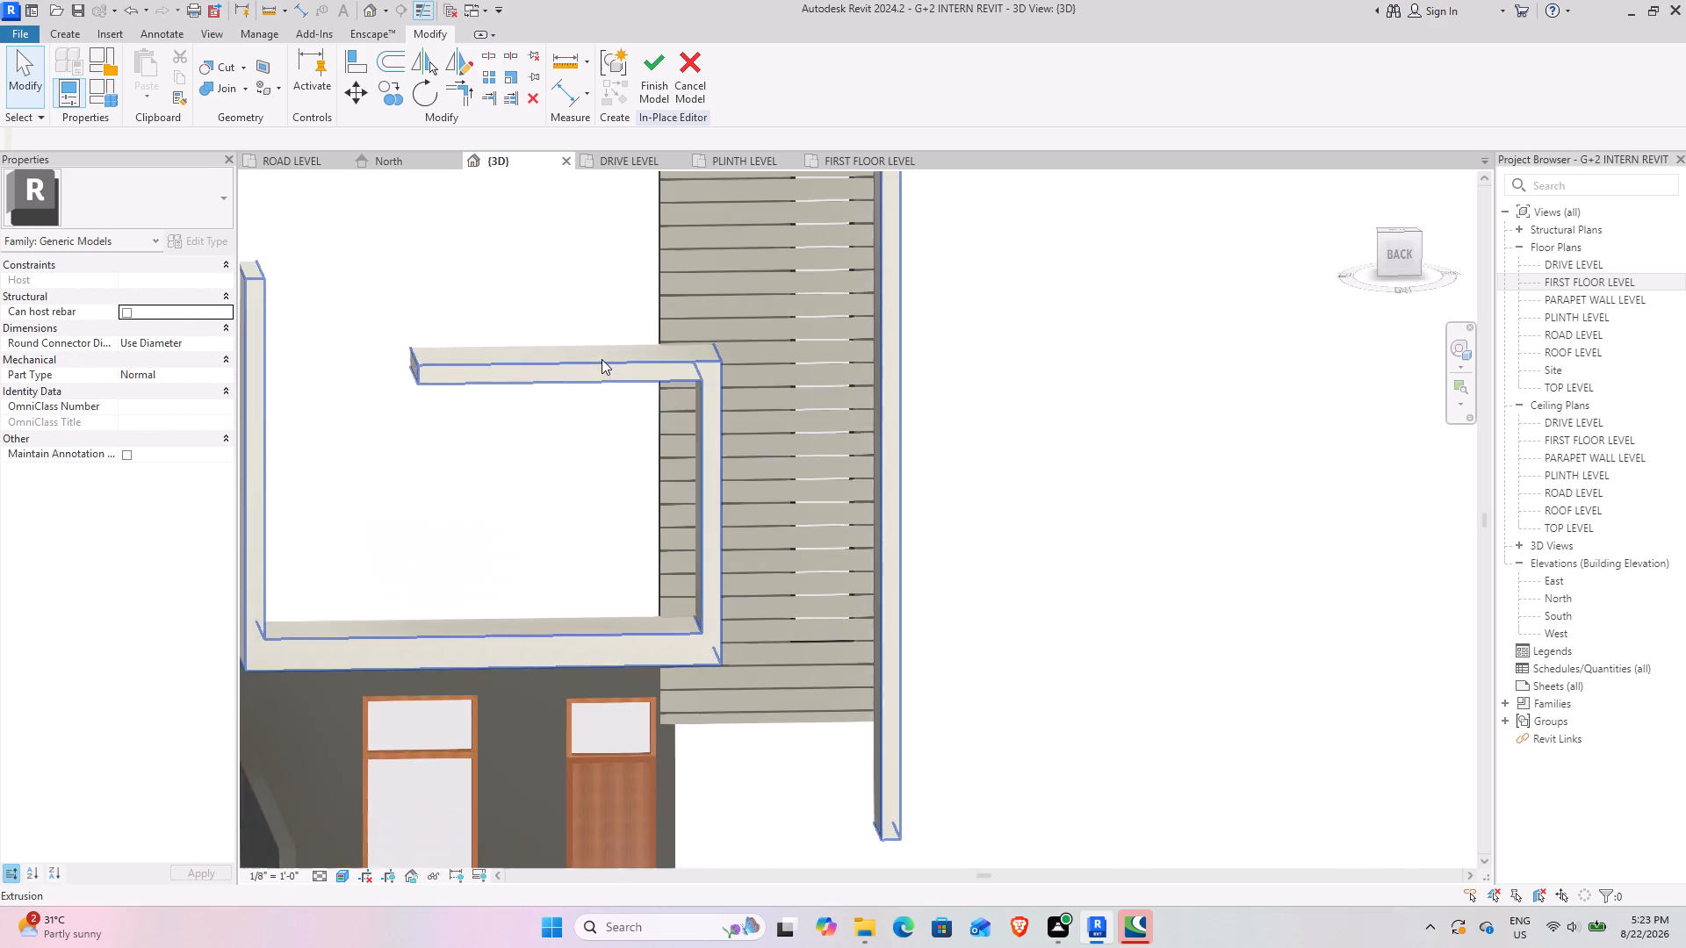
{"action": "scroll", "coordinate": [602, 359], "scroll_direction": "up", "scroll_amount": 4}
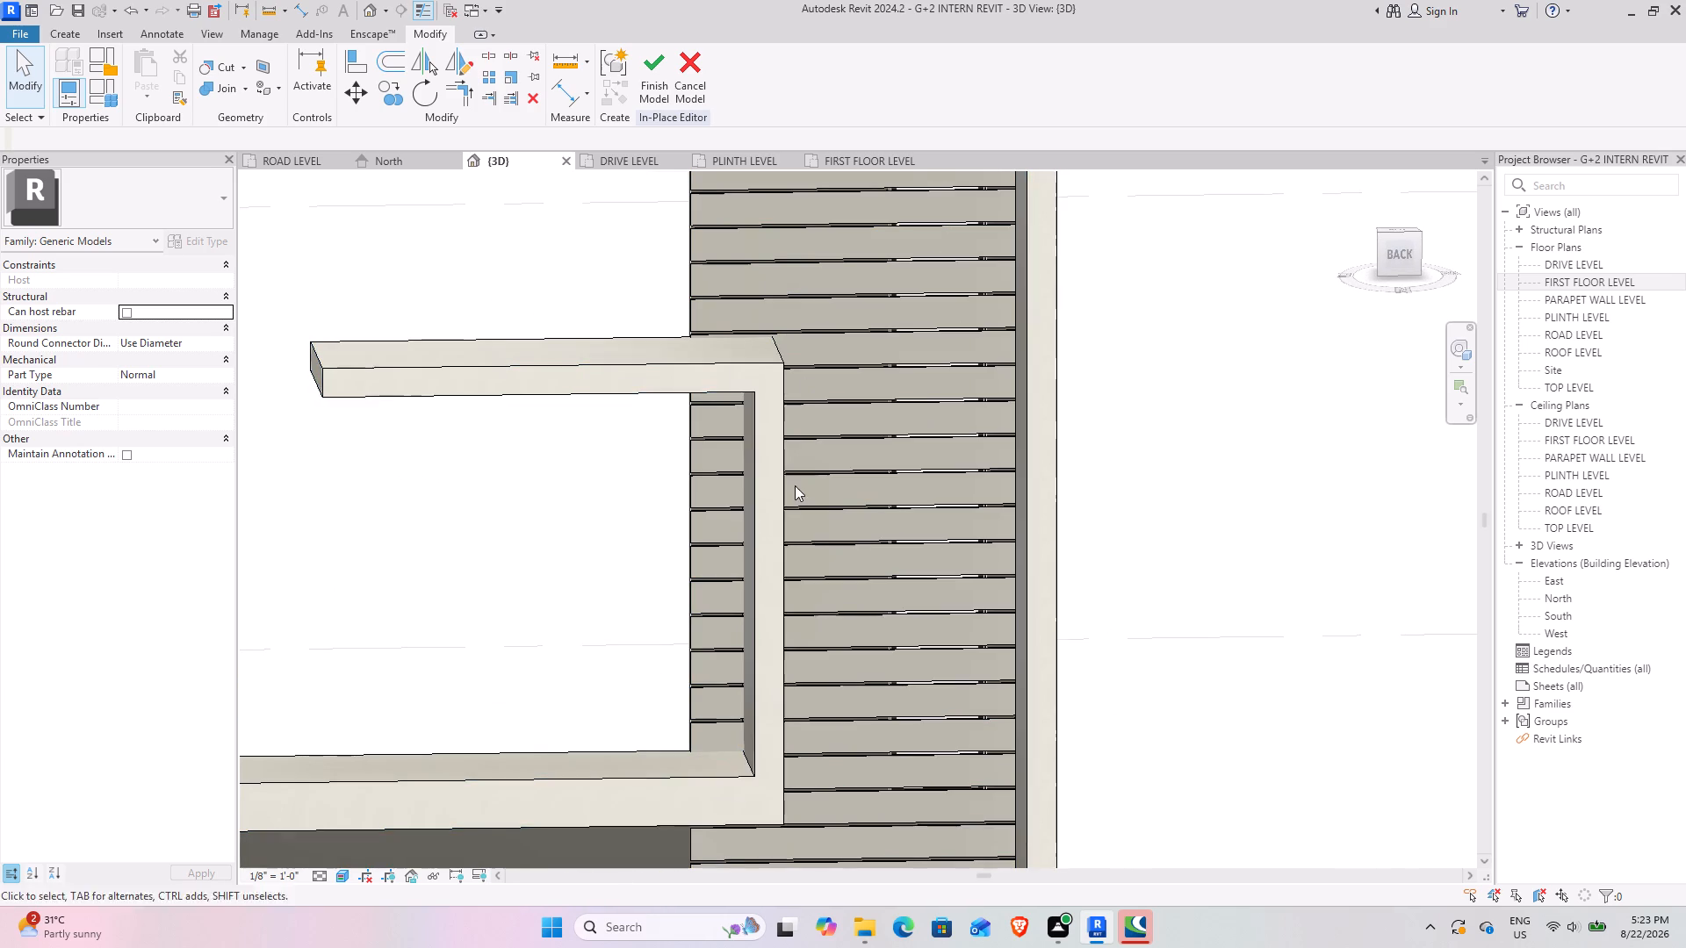
{"action": "middle_click_drag", "start_coordinate": [773, 500], "coordinate": [755, 346], "text": "shift"}
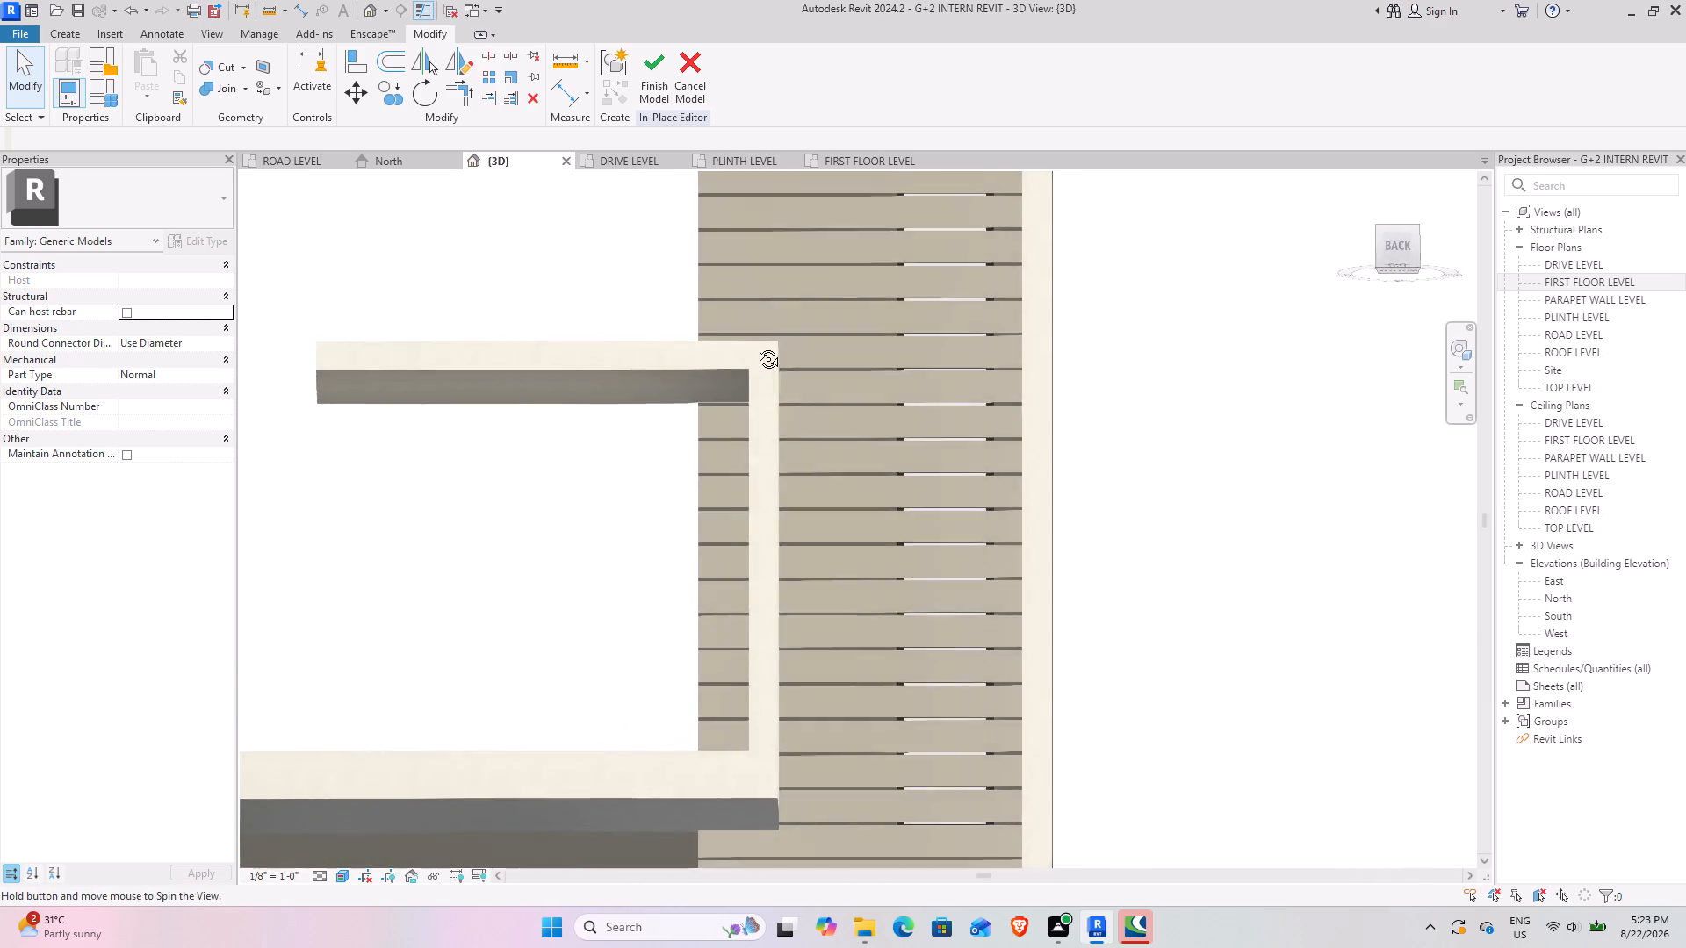
{"action": "middle_click_drag", "start_coordinate": [755, 346], "coordinate": [742, 416], "text": "shift"}
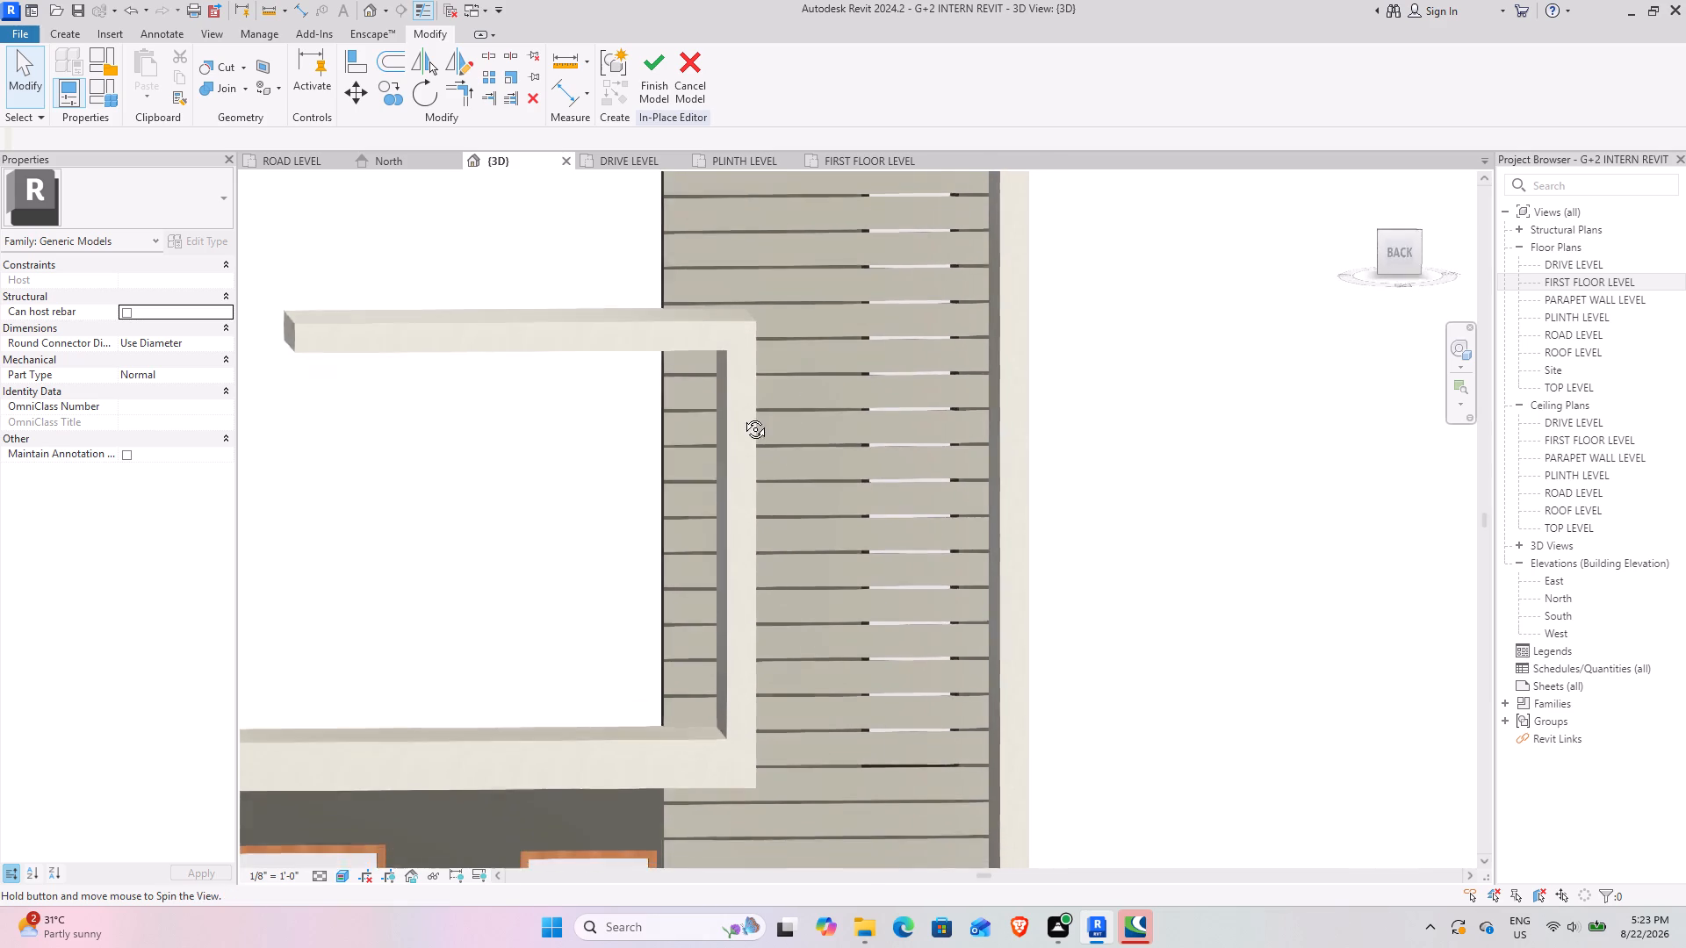
{"action": "middle_click_drag", "start_coordinate": [742, 416], "coordinate": [721, 366], "text": "shift"}
{"action": "scroll", "coordinate": [850, 427], "scroll_direction": "down", "scroll_amount": 4}
{"action": "middle_click_drag", "start_coordinate": [786, 462], "coordinate": [803, 556], "text": "shift"}
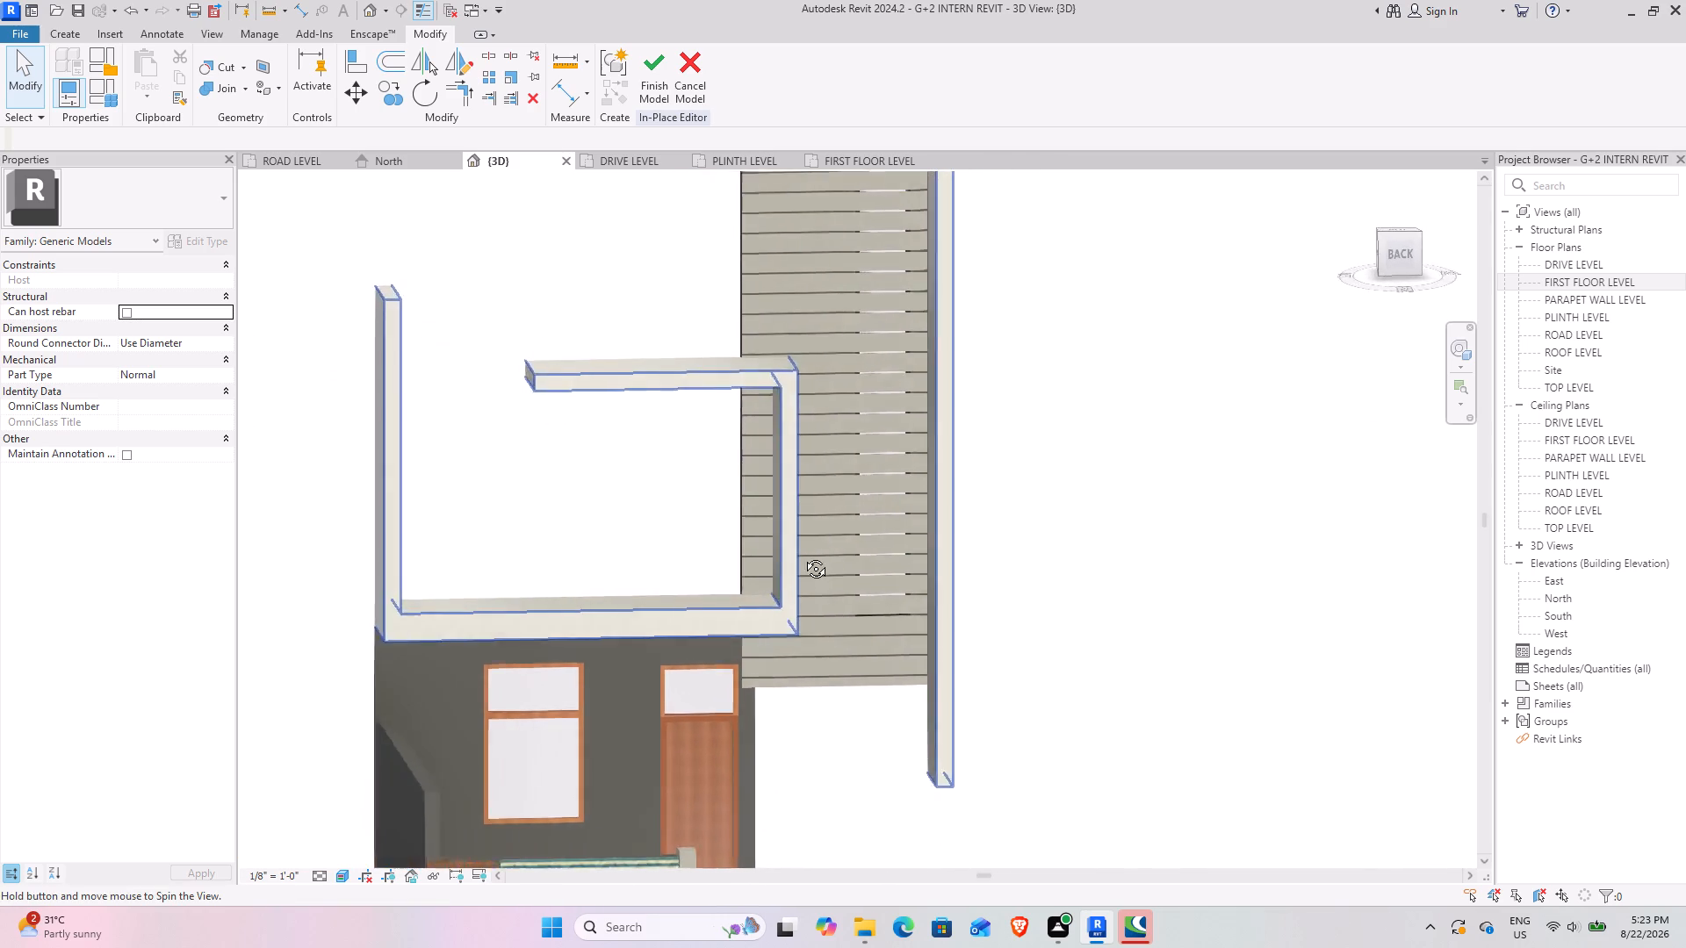
{"action": "middle_click_drag", "start_coordinate": [803, 556], "coordinate": [770, 500], "text": "shift"}
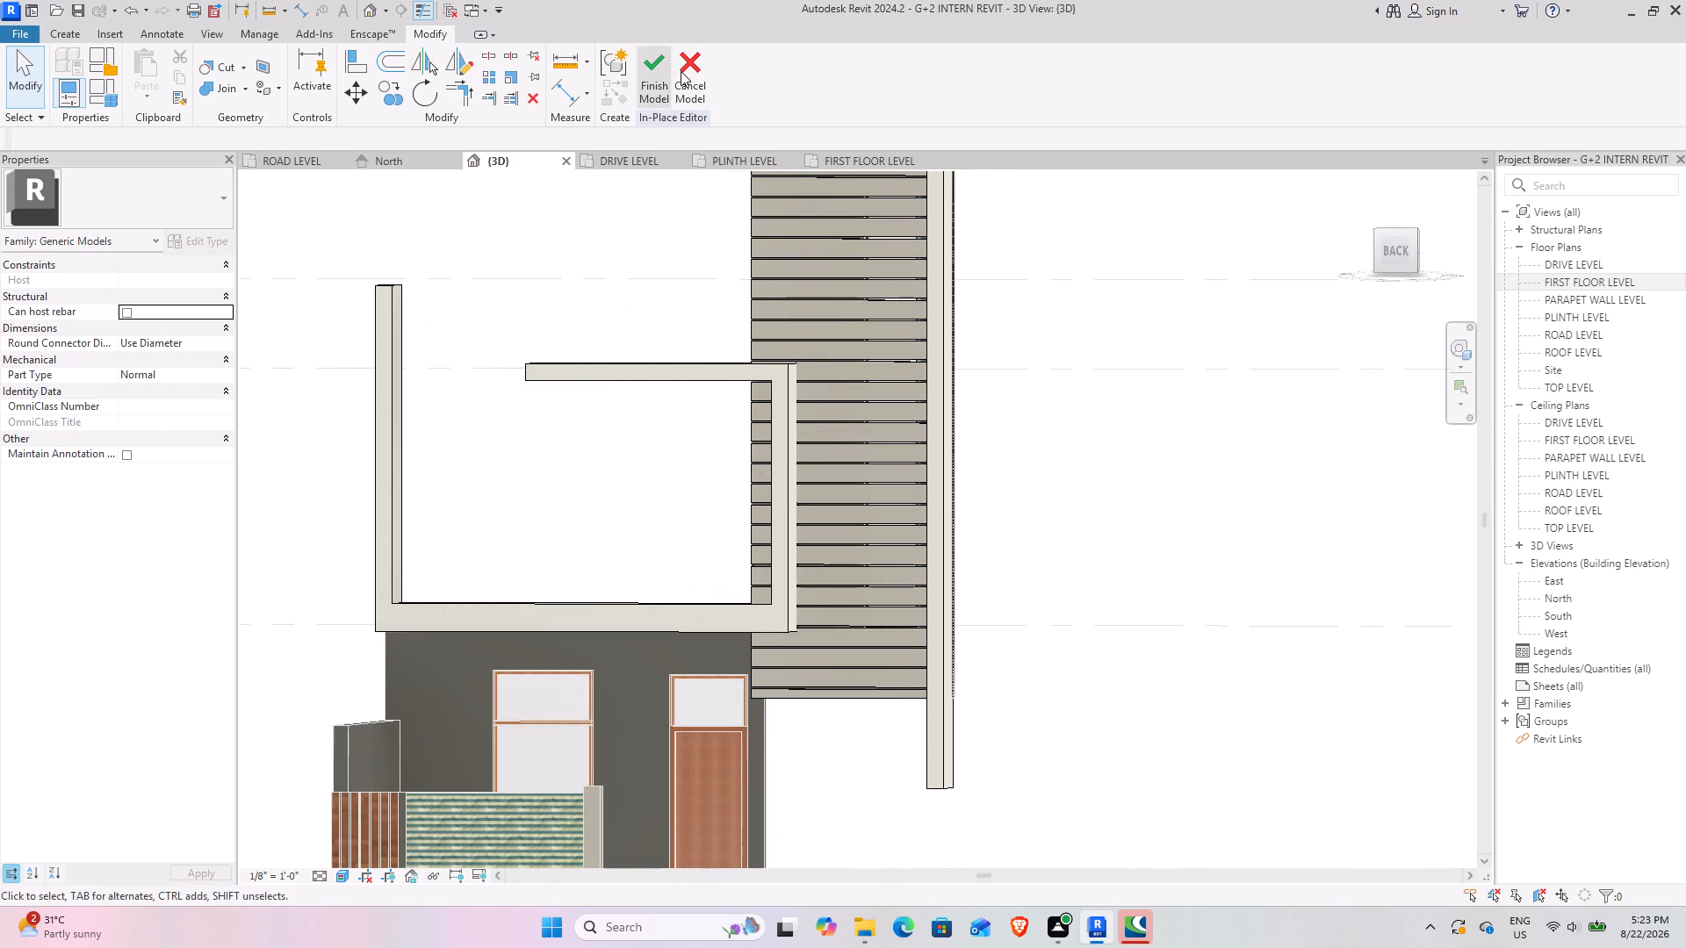
Finish the in-place model and save the project.
{"action": "left_click", "coordinate": [656, 73]}
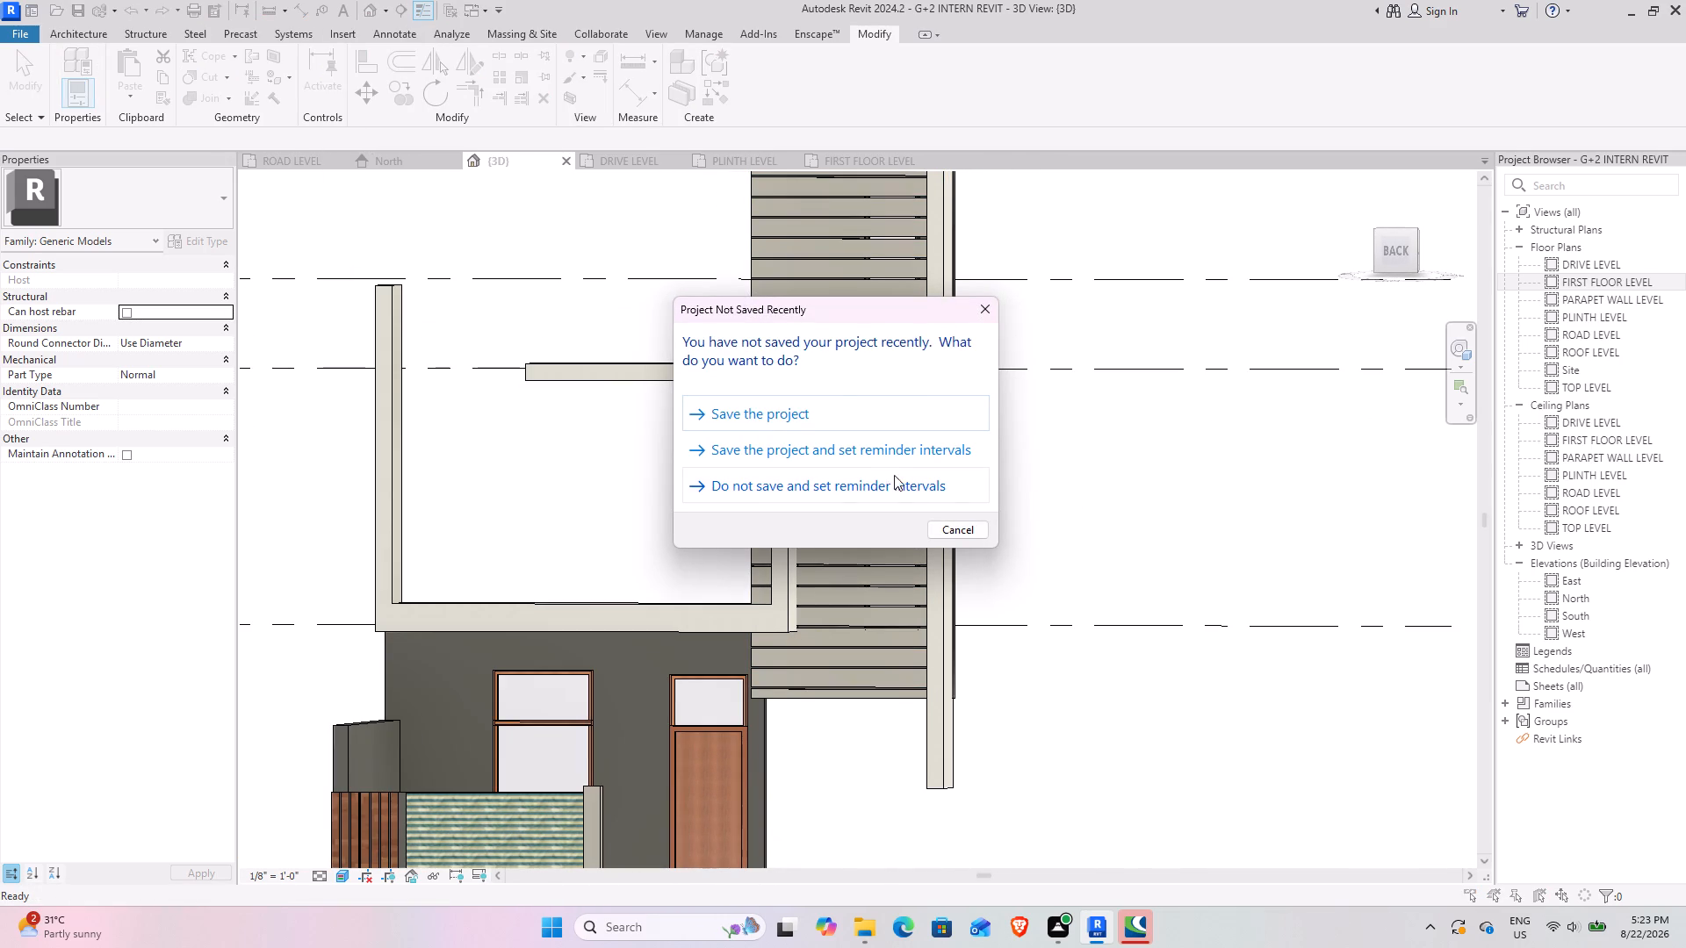
{"action": "left_click", "coordinate": [841, 406]}
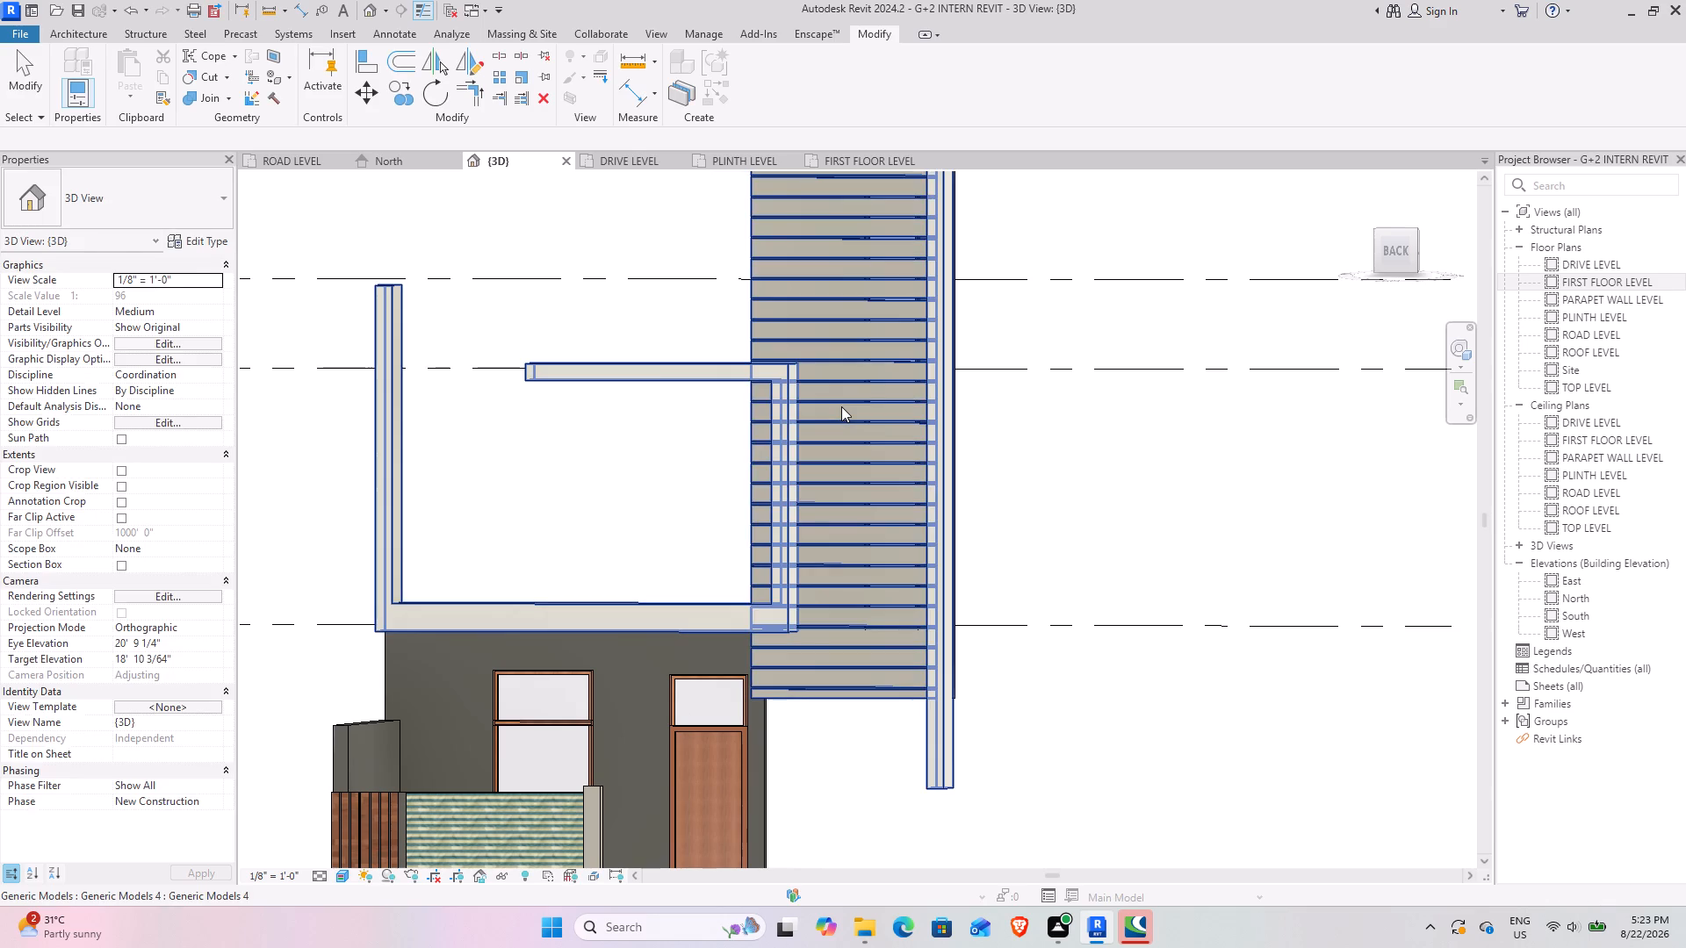
Square the 3D view to the Back face and set its visual style to Wireframe.
{"action": "middle_click_drag", "start_coordinate": [797, 478], "coordinate": [626, 459], "text": "shift"}
{"action": "middle_click_drag", "start_coordinate": [626, 459], "coordinate": [815, 489], "text": "shift"}
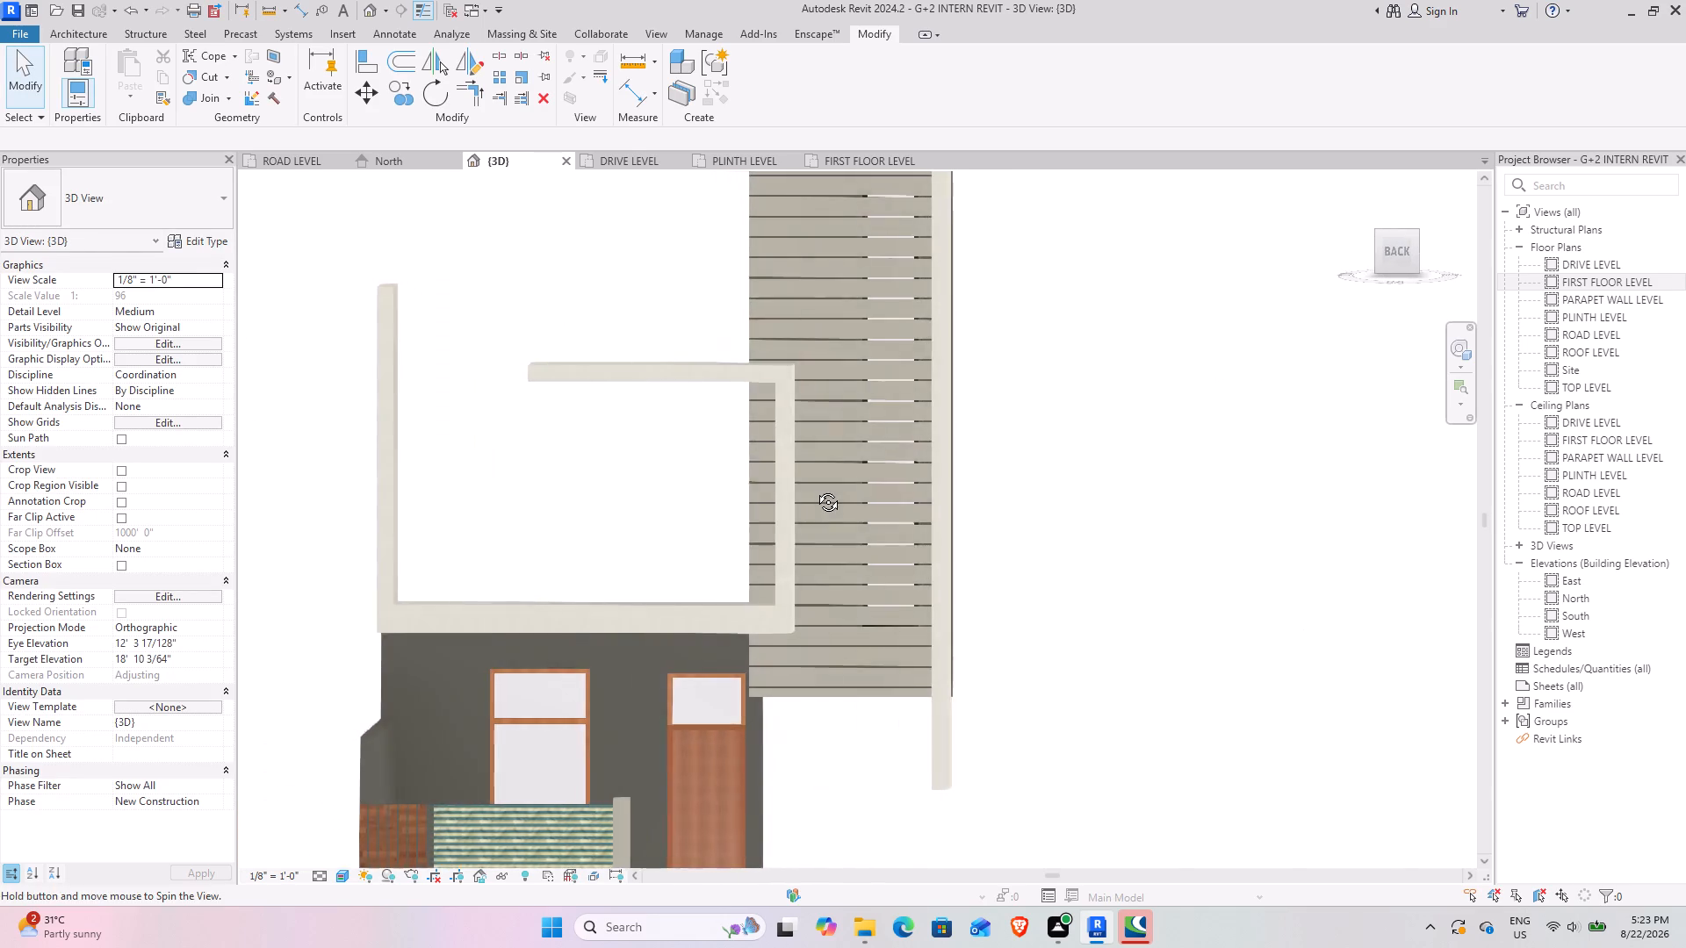
{"action": "middle_click_drag", "start_coordinate": [815, 489], "coordinate": [818, 490], "text": "shift"}
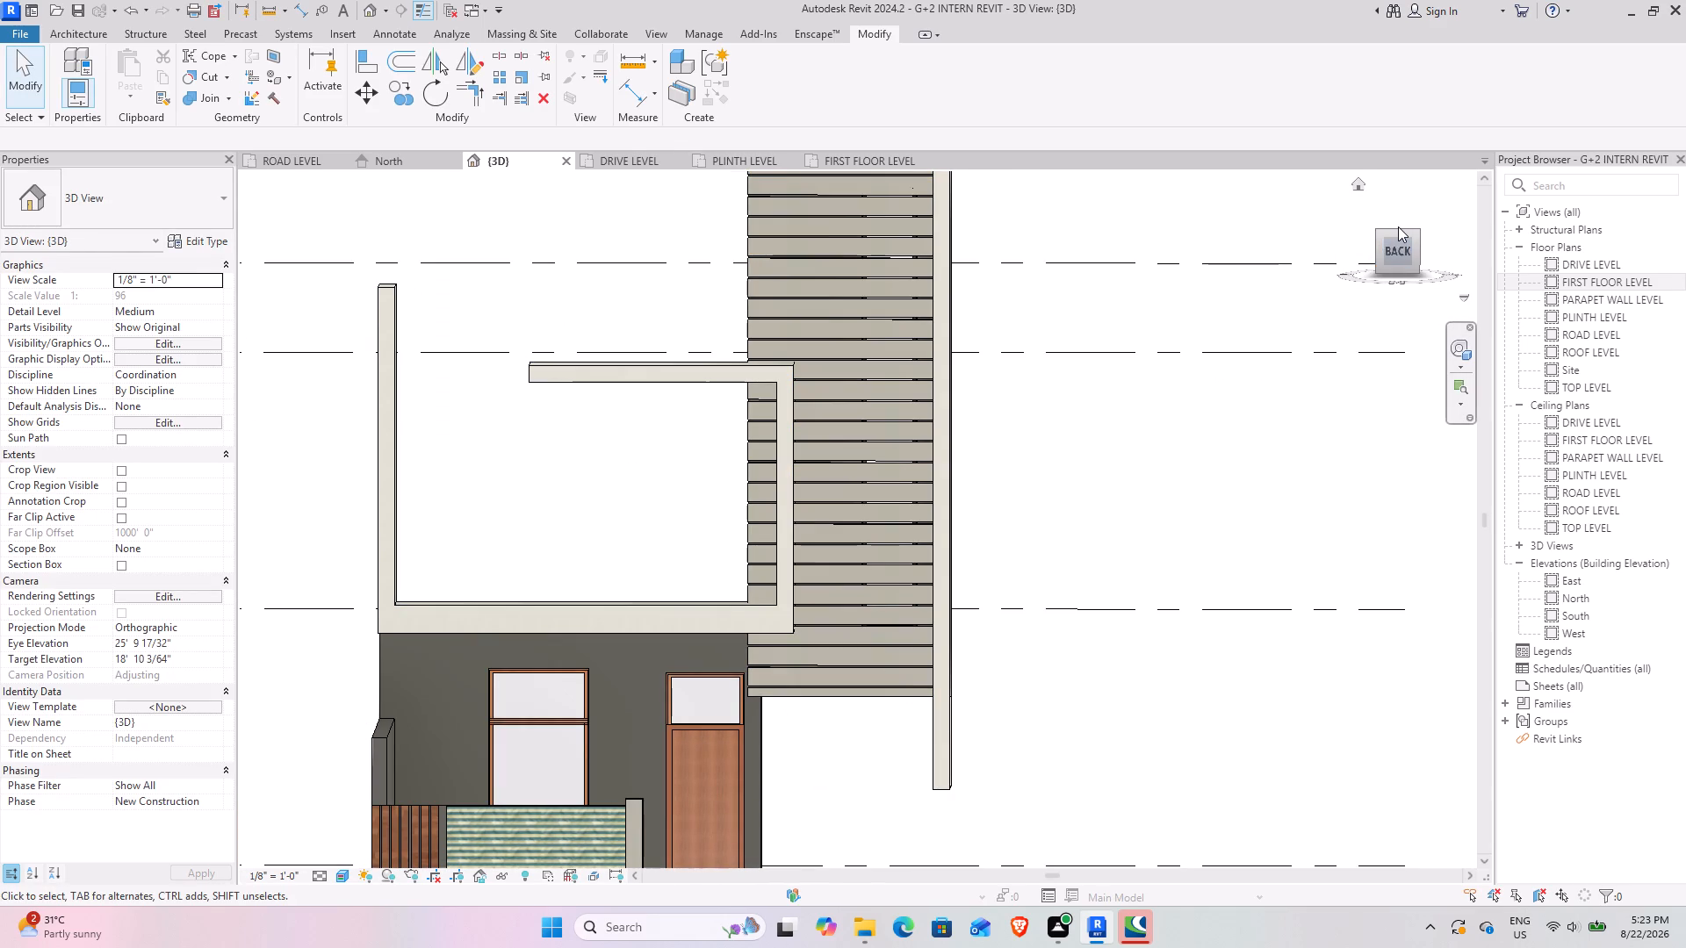
{"action": "left_click_drag", "start_coordinate": [1398, 232], "coordinate": [1393, 200]}
{"action": "middle_click_drag", "start_coordinate": [811, 198], "coordinate": [795, 391]}
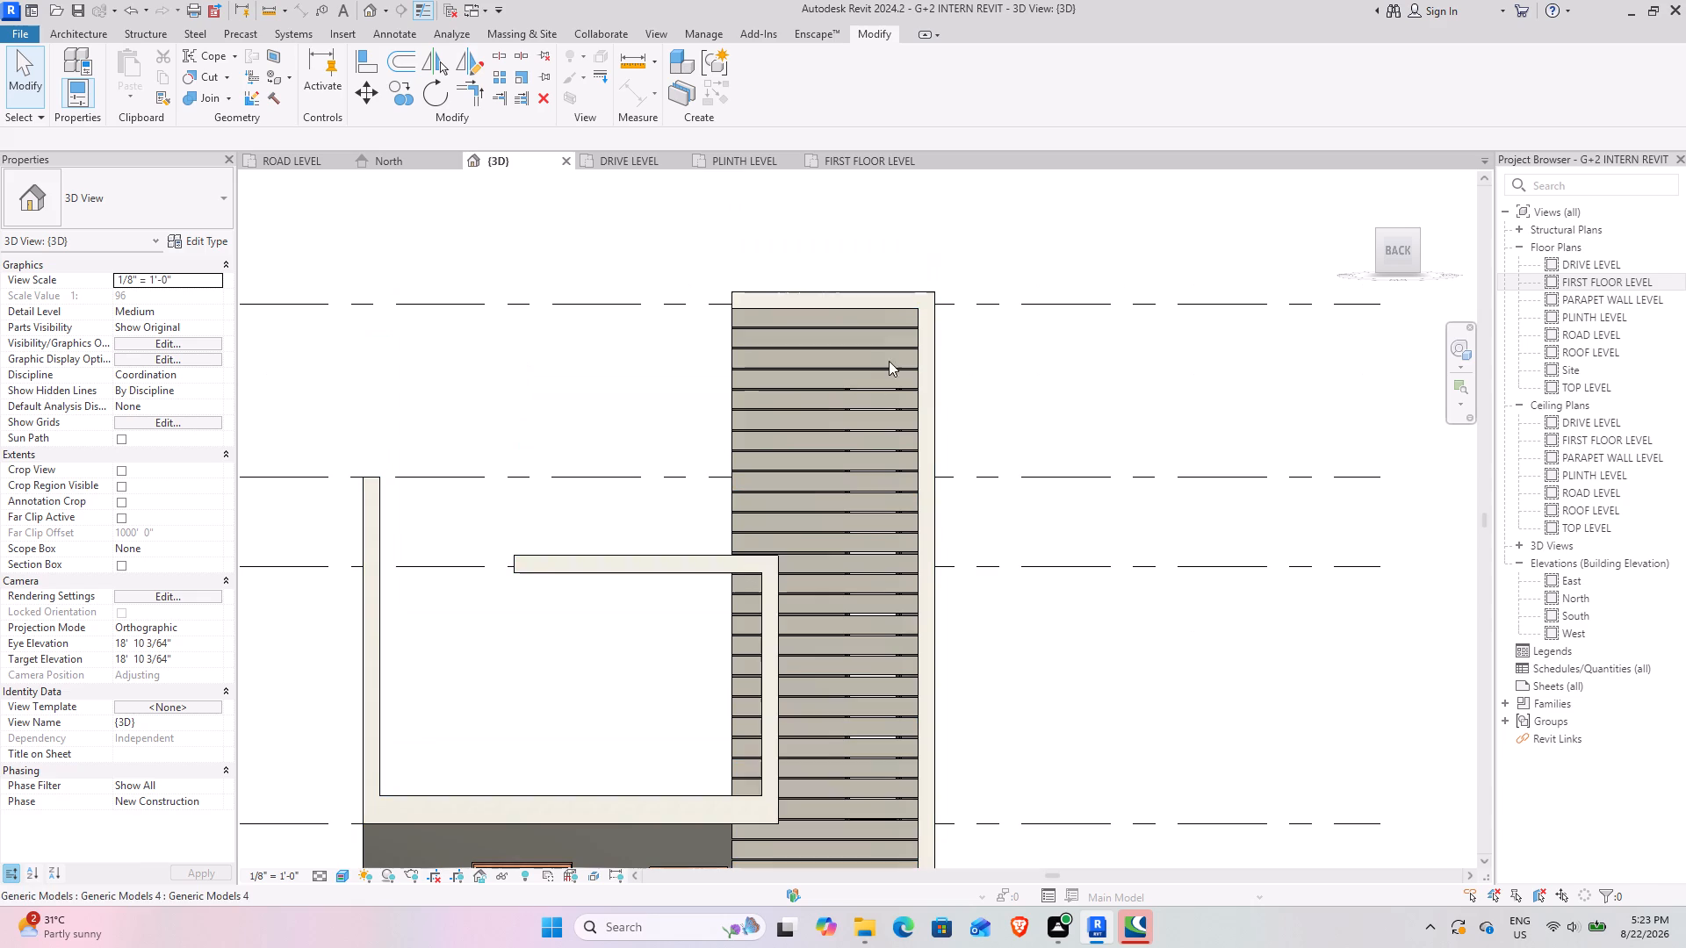
{"action": "left_click", "coordinate": [340, 880]}
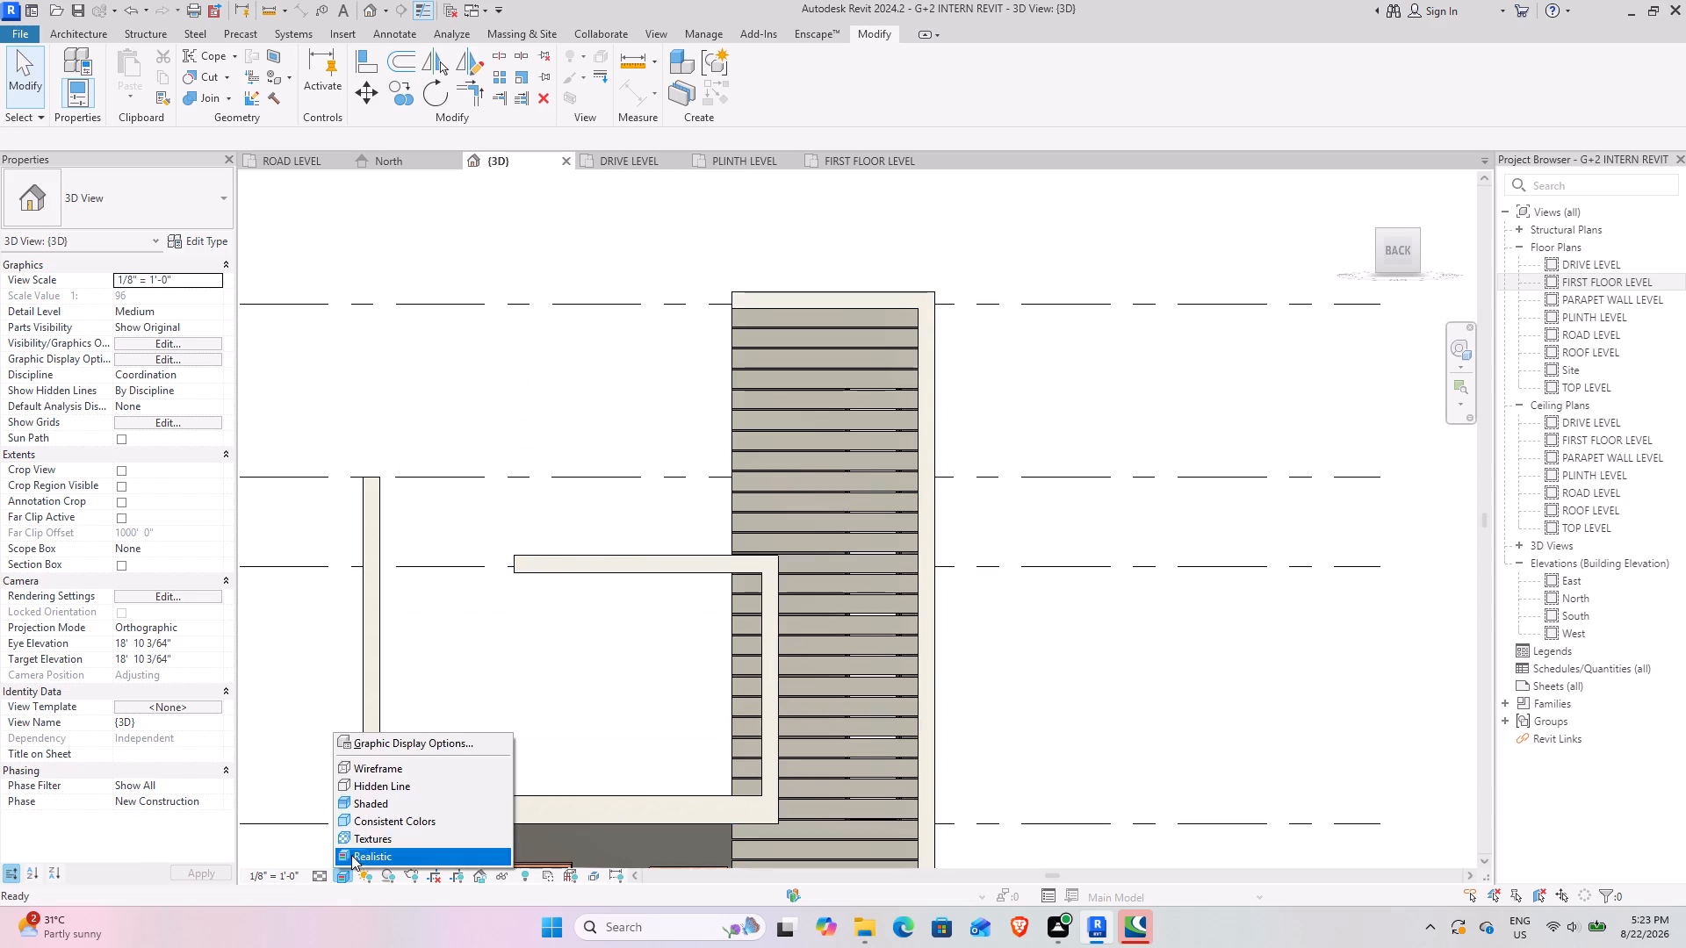
{"action": "left_click", "coordinate": [378, 790]}
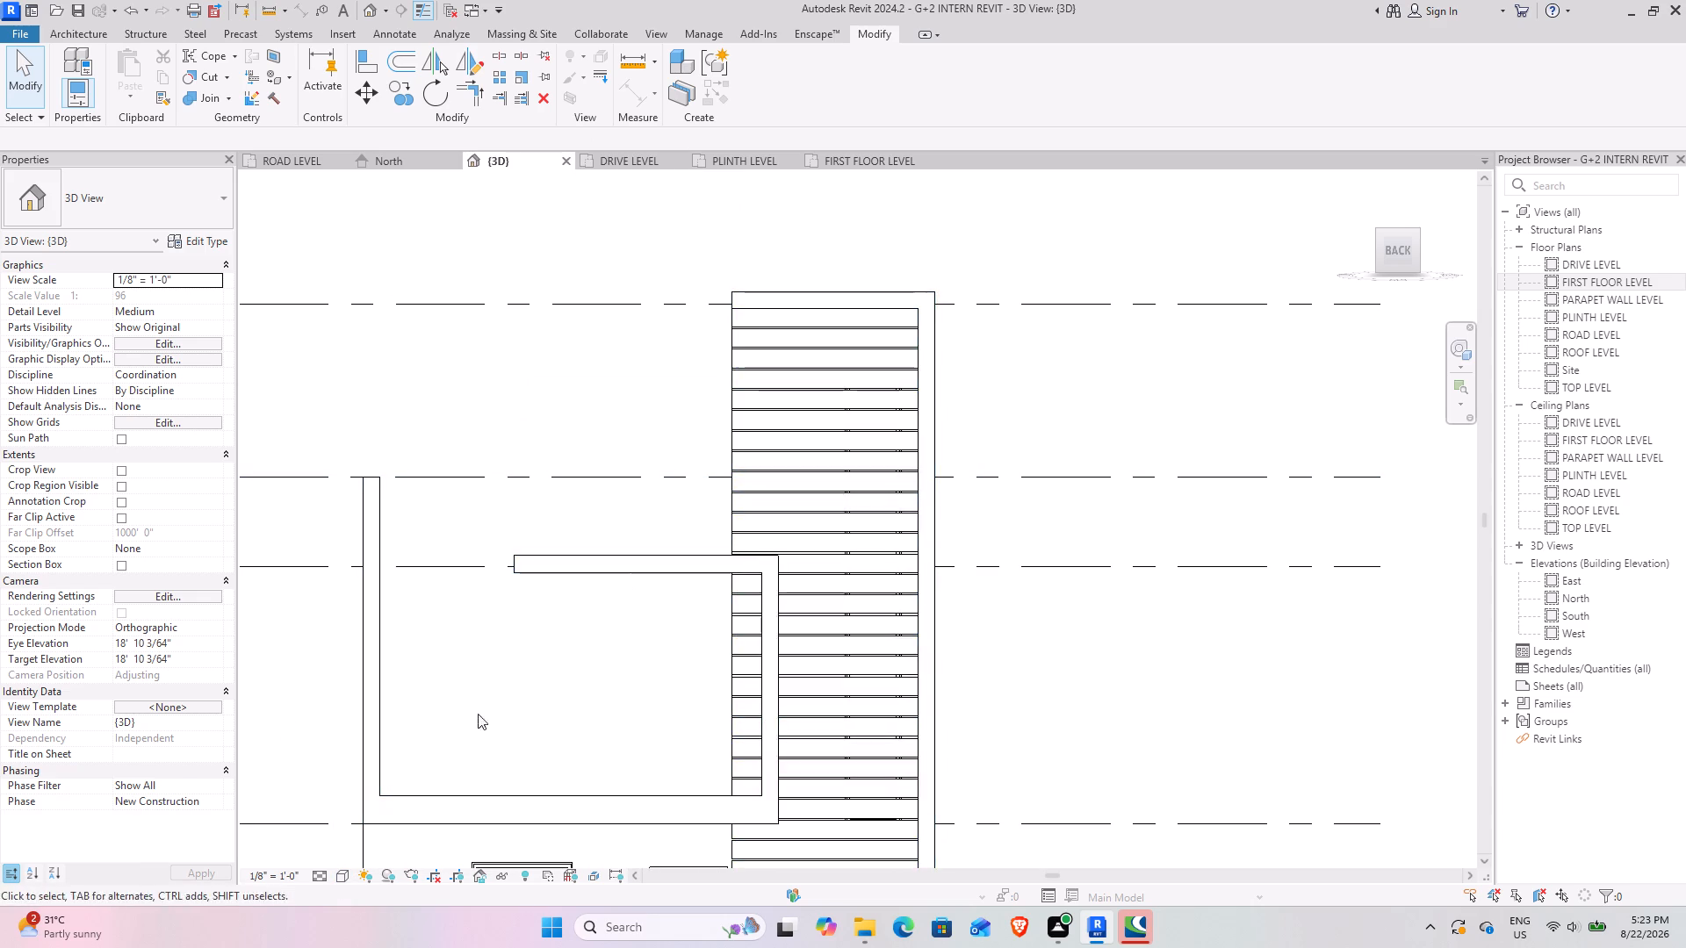
{"action": "left_click", "coordinate": [349, 878]}
{"action": "left_click", "coordinate": [380, 774]}
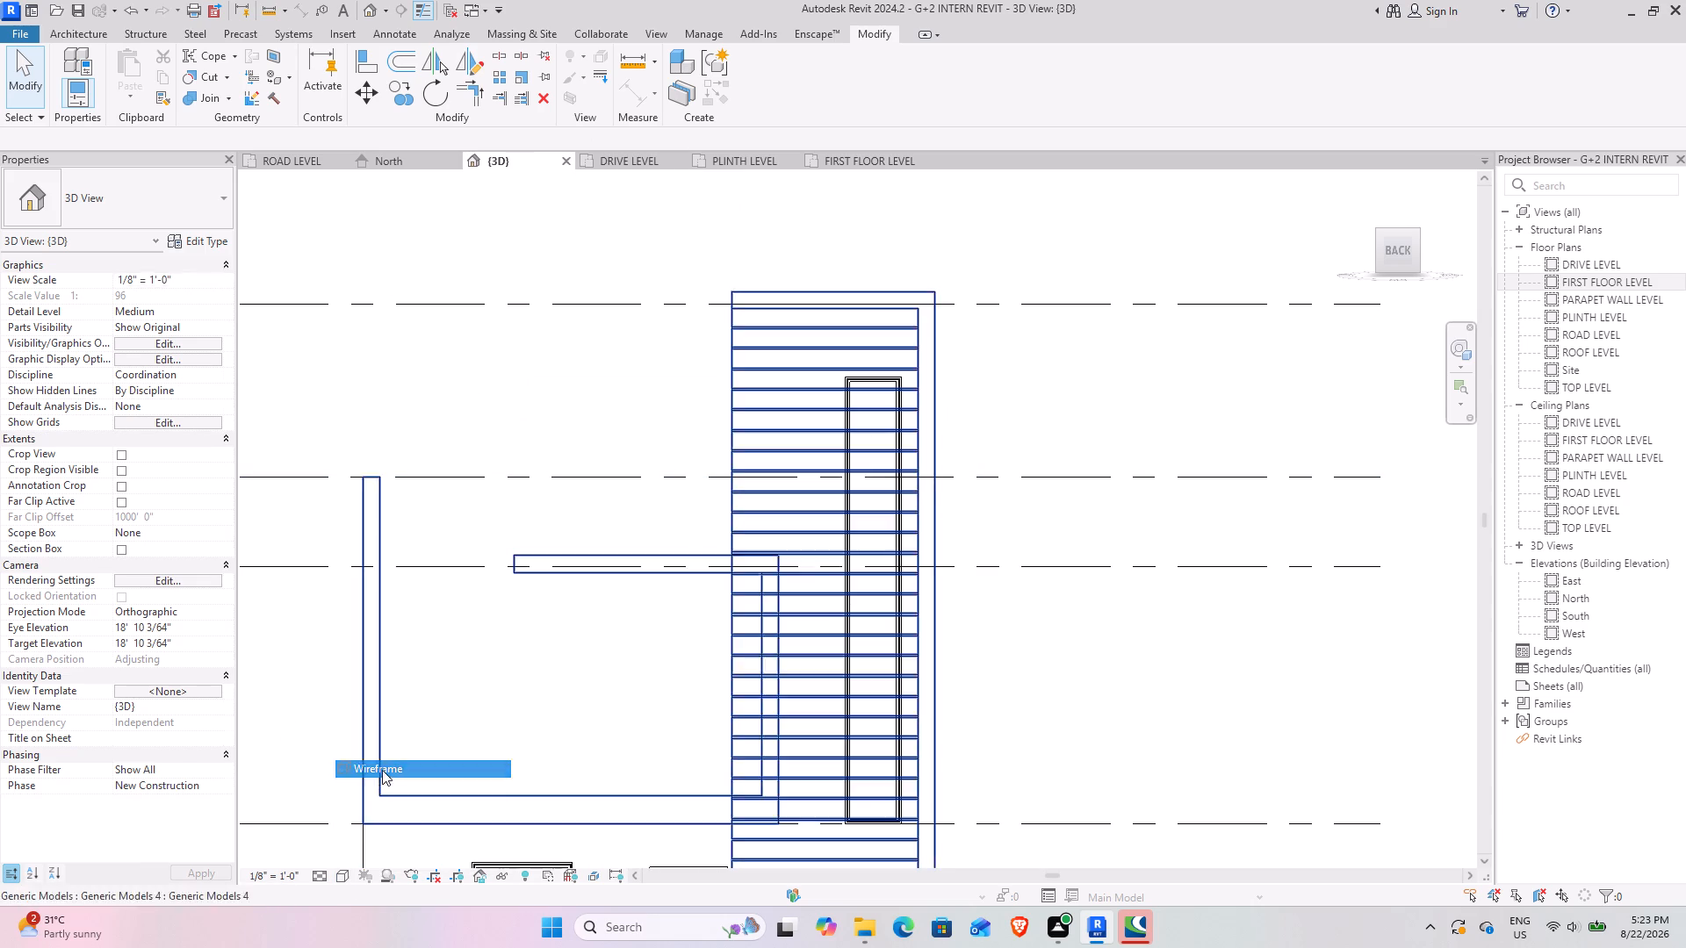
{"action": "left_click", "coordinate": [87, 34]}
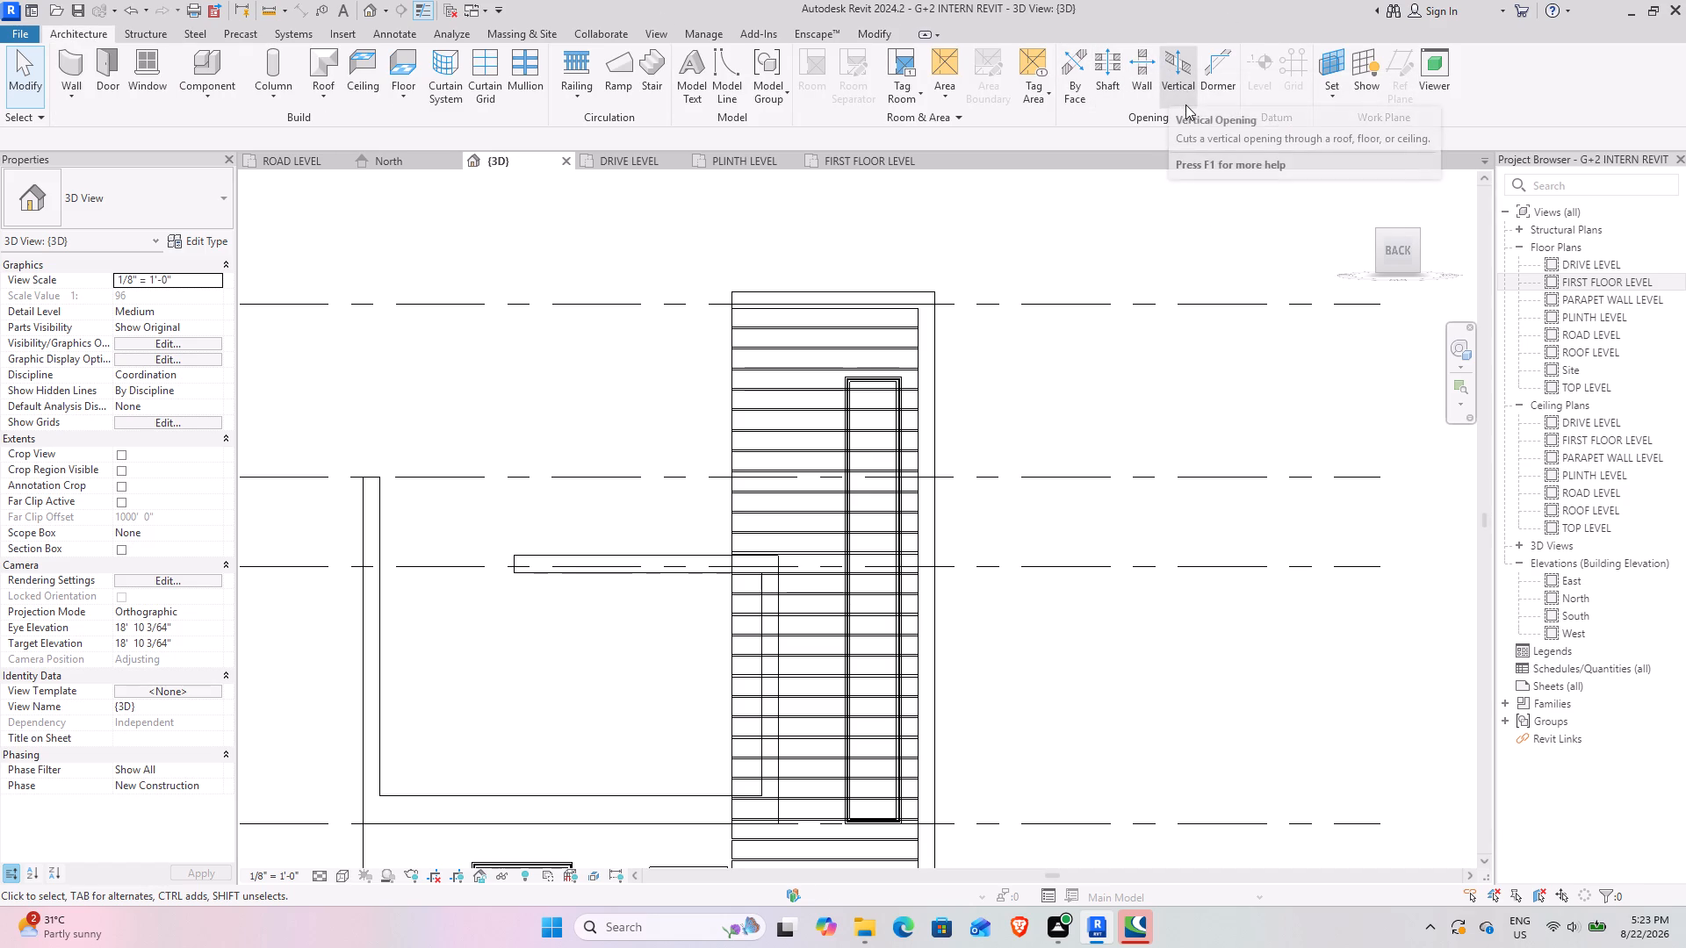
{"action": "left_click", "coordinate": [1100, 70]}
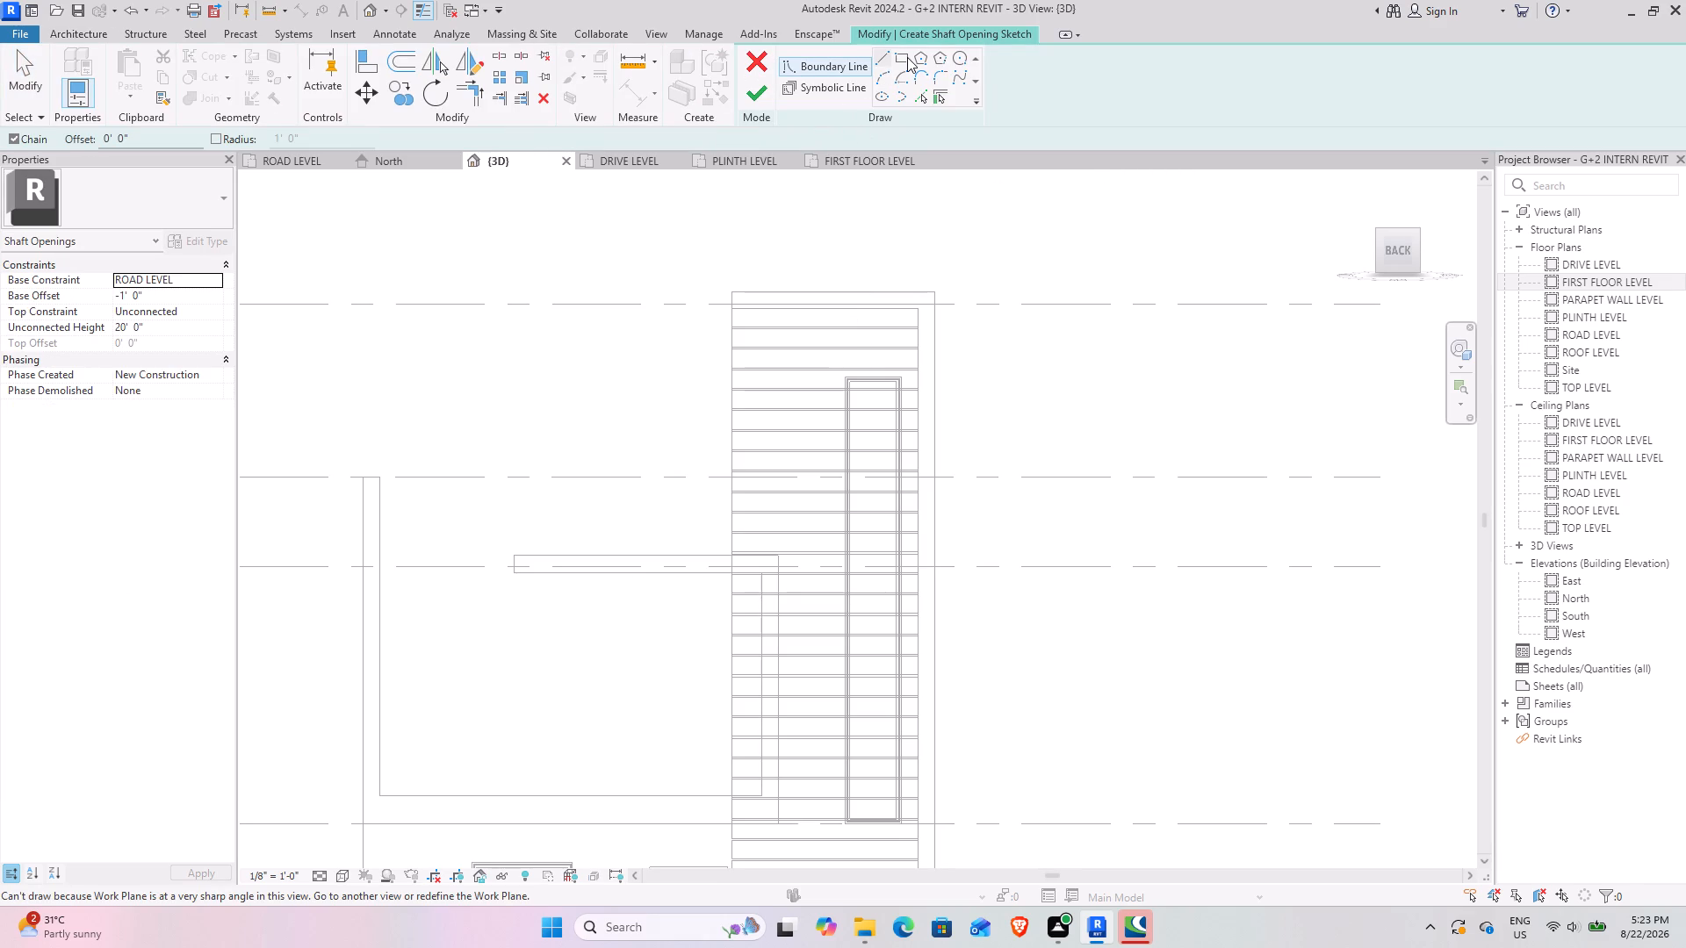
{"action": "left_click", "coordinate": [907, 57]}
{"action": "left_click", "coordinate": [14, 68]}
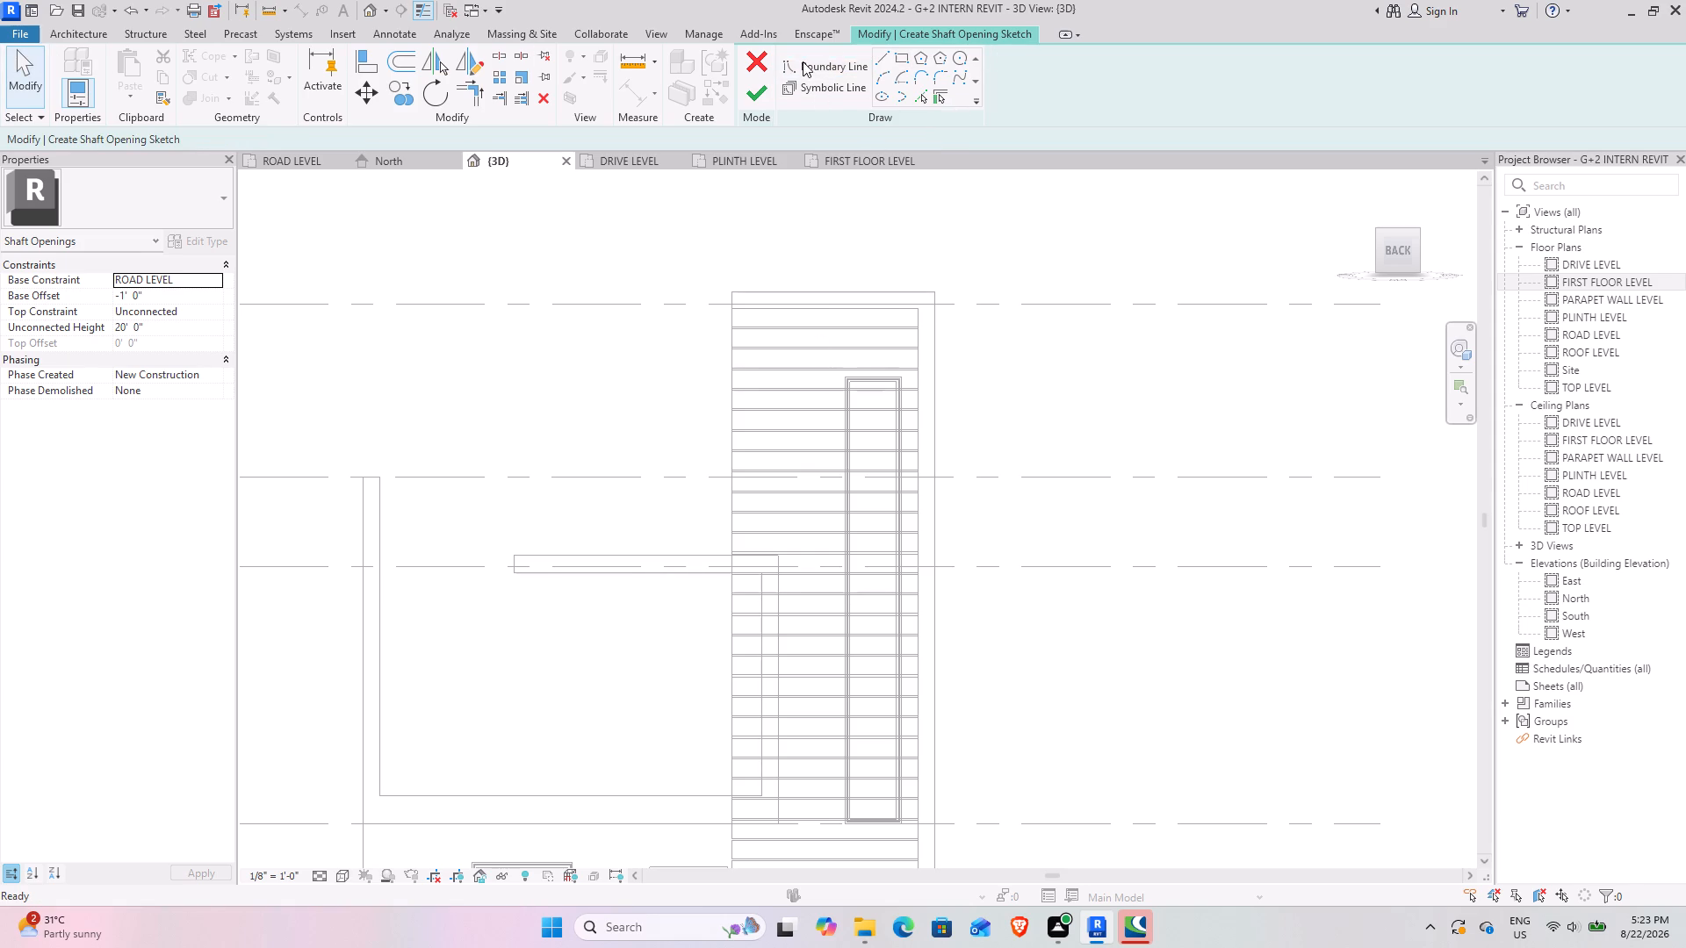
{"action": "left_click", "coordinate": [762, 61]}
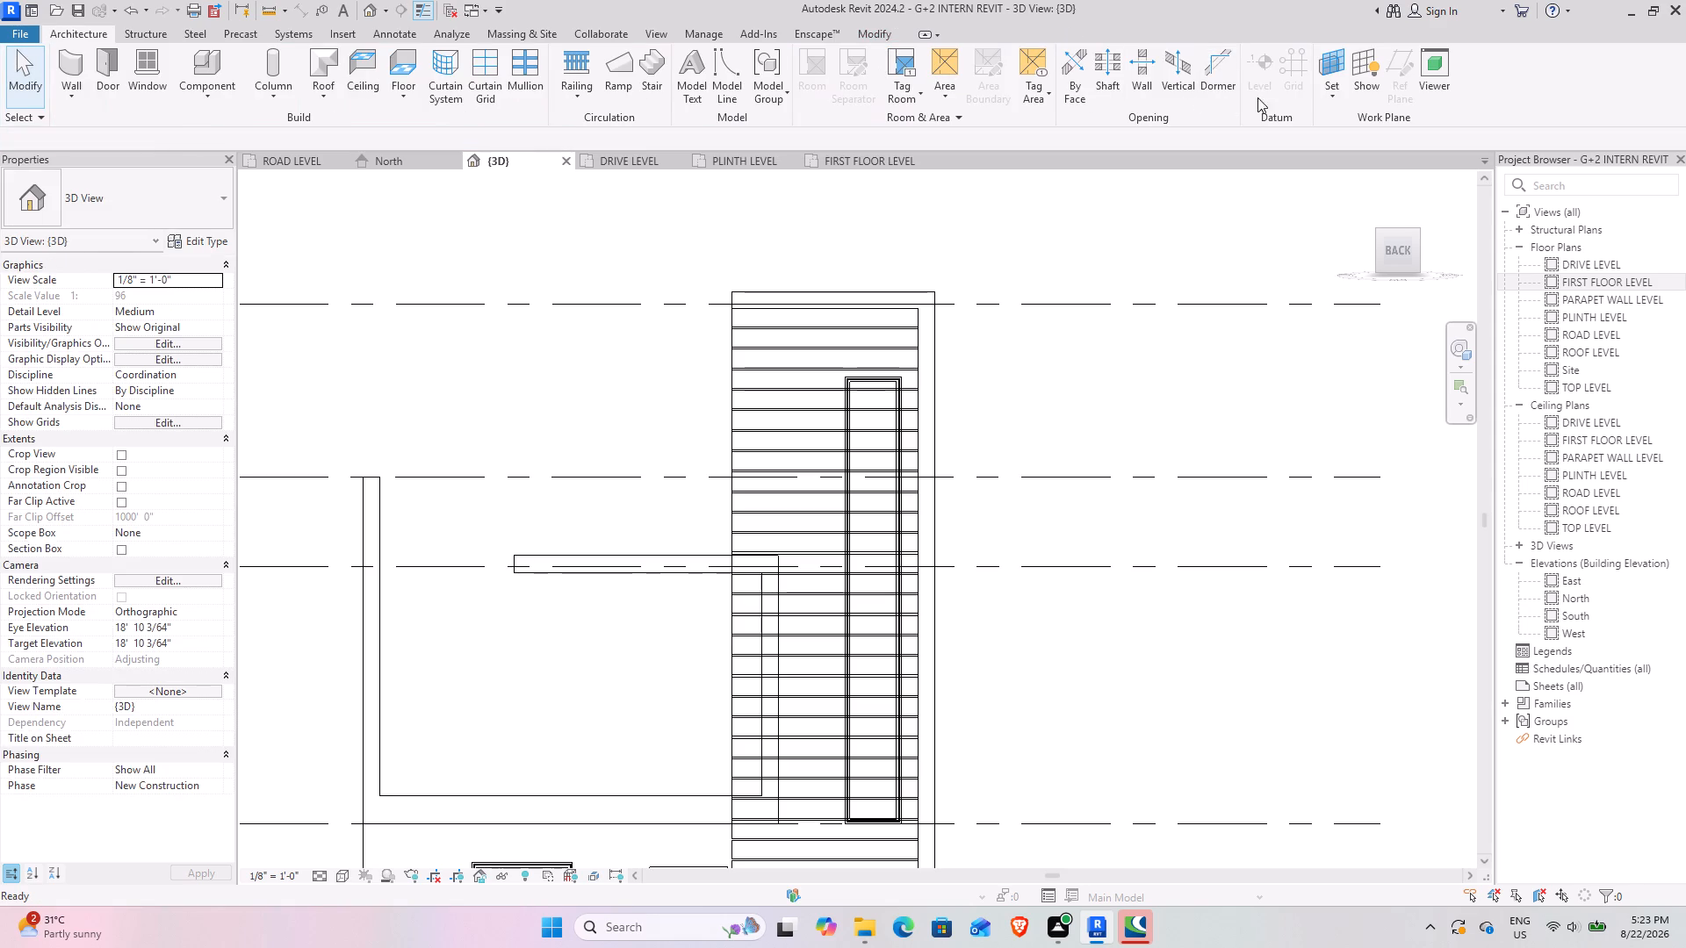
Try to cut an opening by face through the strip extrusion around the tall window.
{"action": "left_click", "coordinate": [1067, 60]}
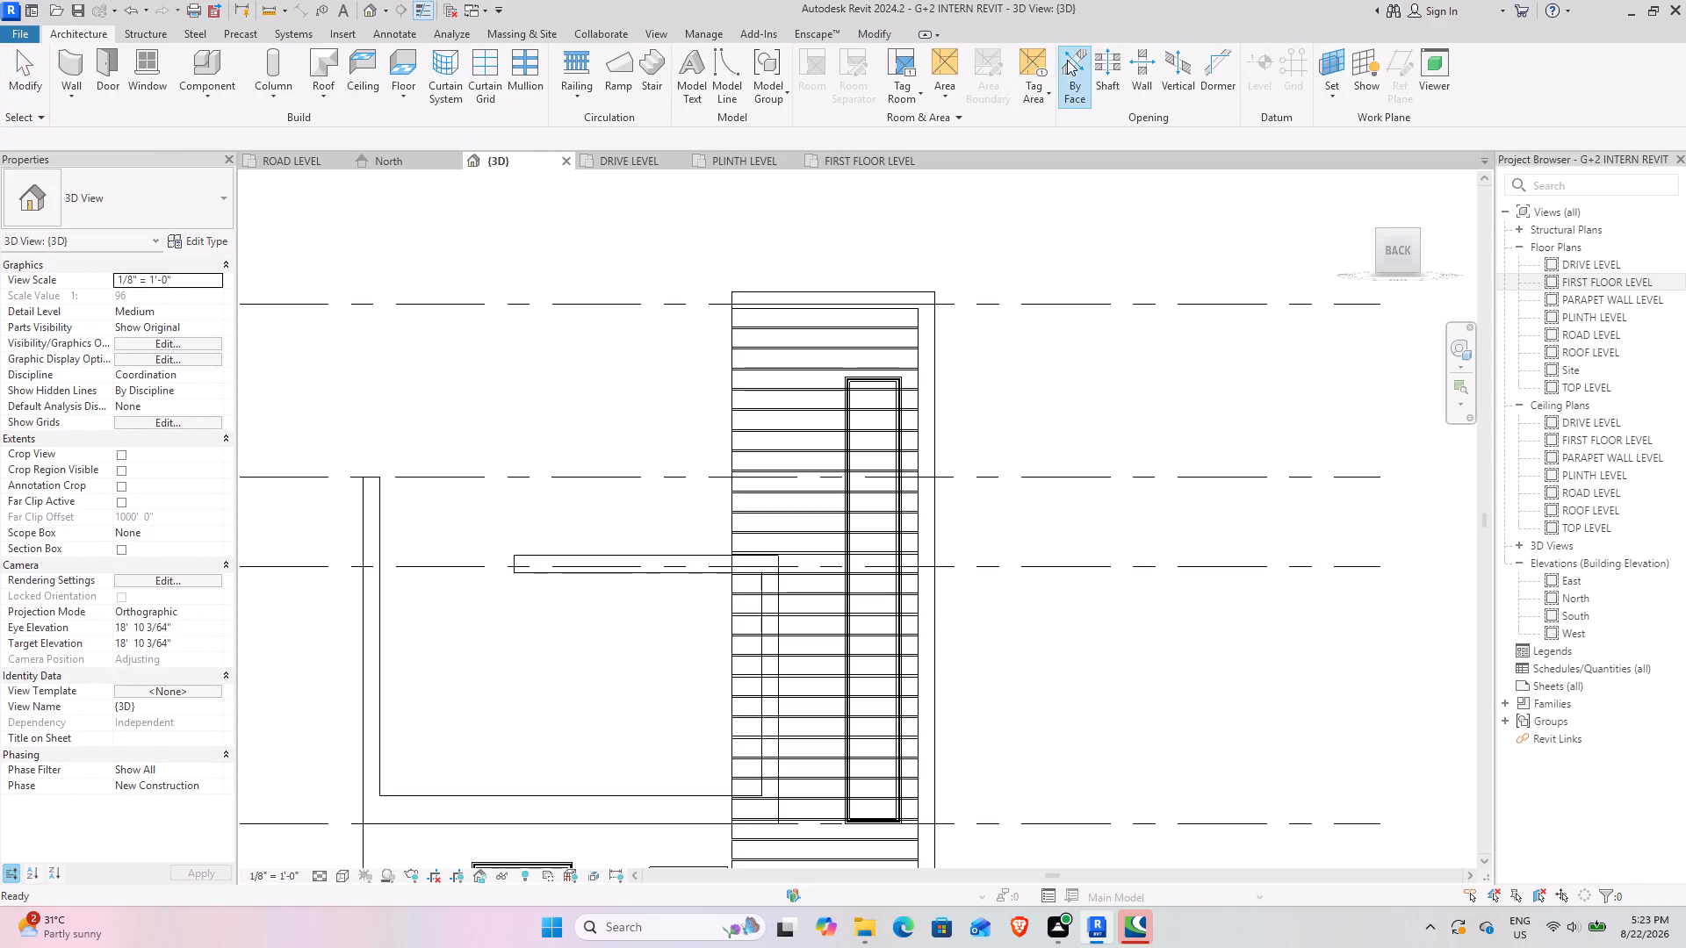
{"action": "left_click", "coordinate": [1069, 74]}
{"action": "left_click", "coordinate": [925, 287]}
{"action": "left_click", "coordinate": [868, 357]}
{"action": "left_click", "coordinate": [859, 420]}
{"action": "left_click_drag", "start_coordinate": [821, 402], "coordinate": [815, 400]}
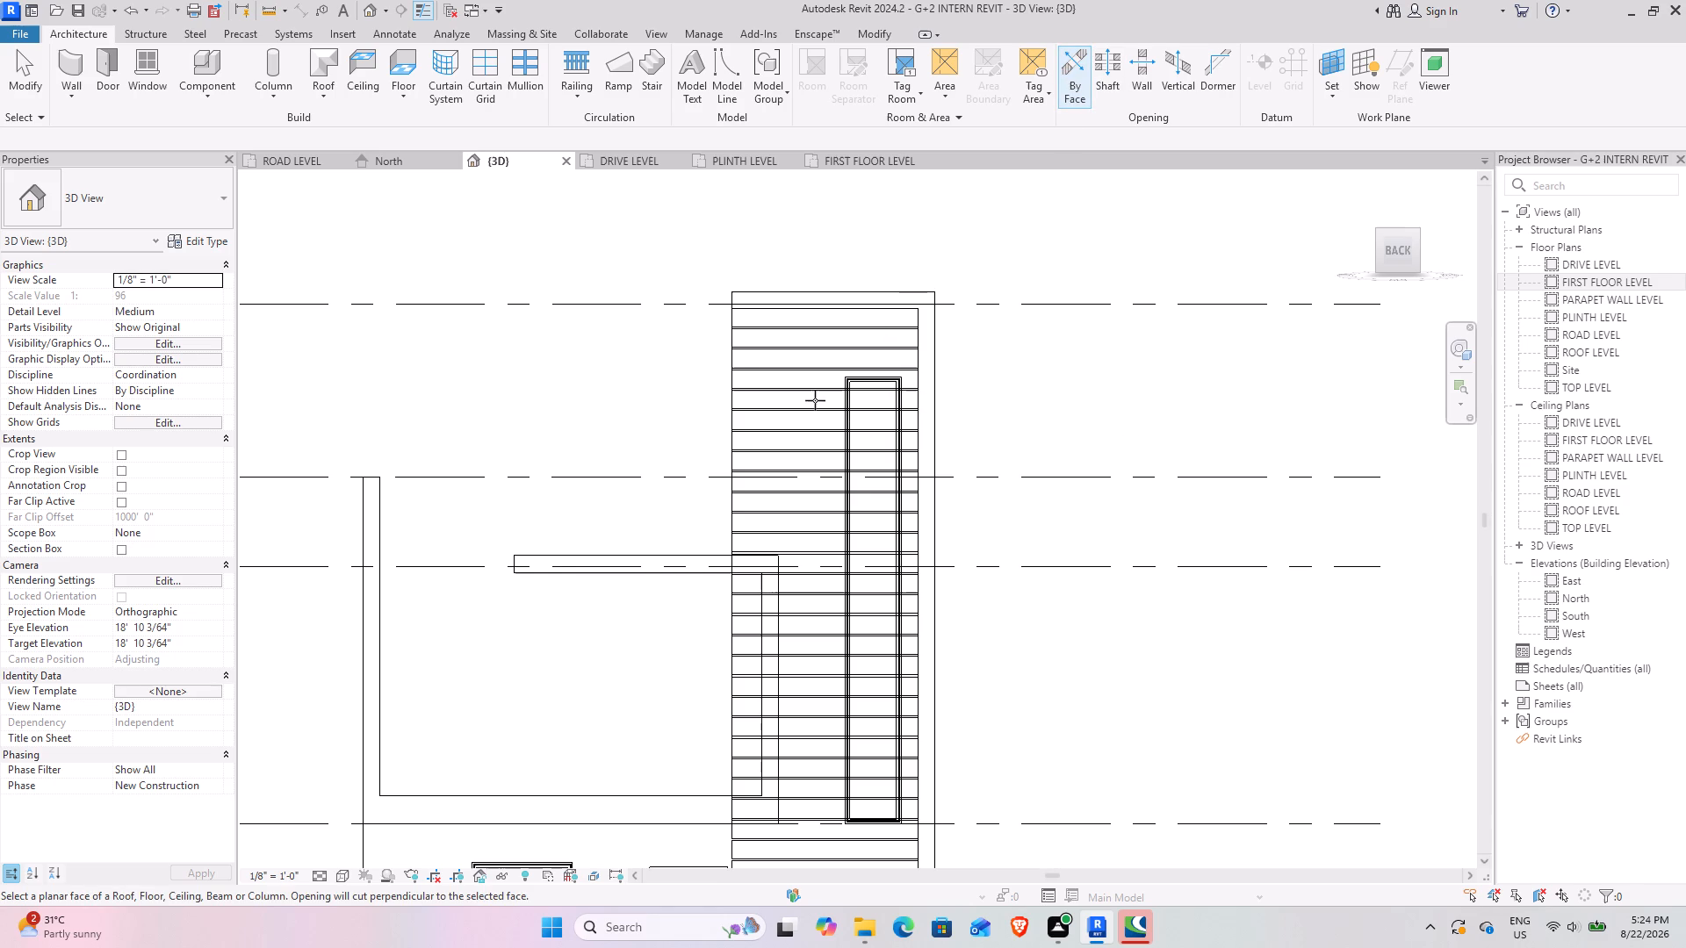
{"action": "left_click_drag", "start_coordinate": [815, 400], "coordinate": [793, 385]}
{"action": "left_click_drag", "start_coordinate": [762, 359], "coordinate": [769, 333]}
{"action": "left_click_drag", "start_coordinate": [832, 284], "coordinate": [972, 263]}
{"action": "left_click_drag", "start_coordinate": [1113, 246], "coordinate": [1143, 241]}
Pick the face of the tall-window wall as the work plane and check it by briefly displaying it.
{"action": "left_click", "coordinate": [1334, 90]}
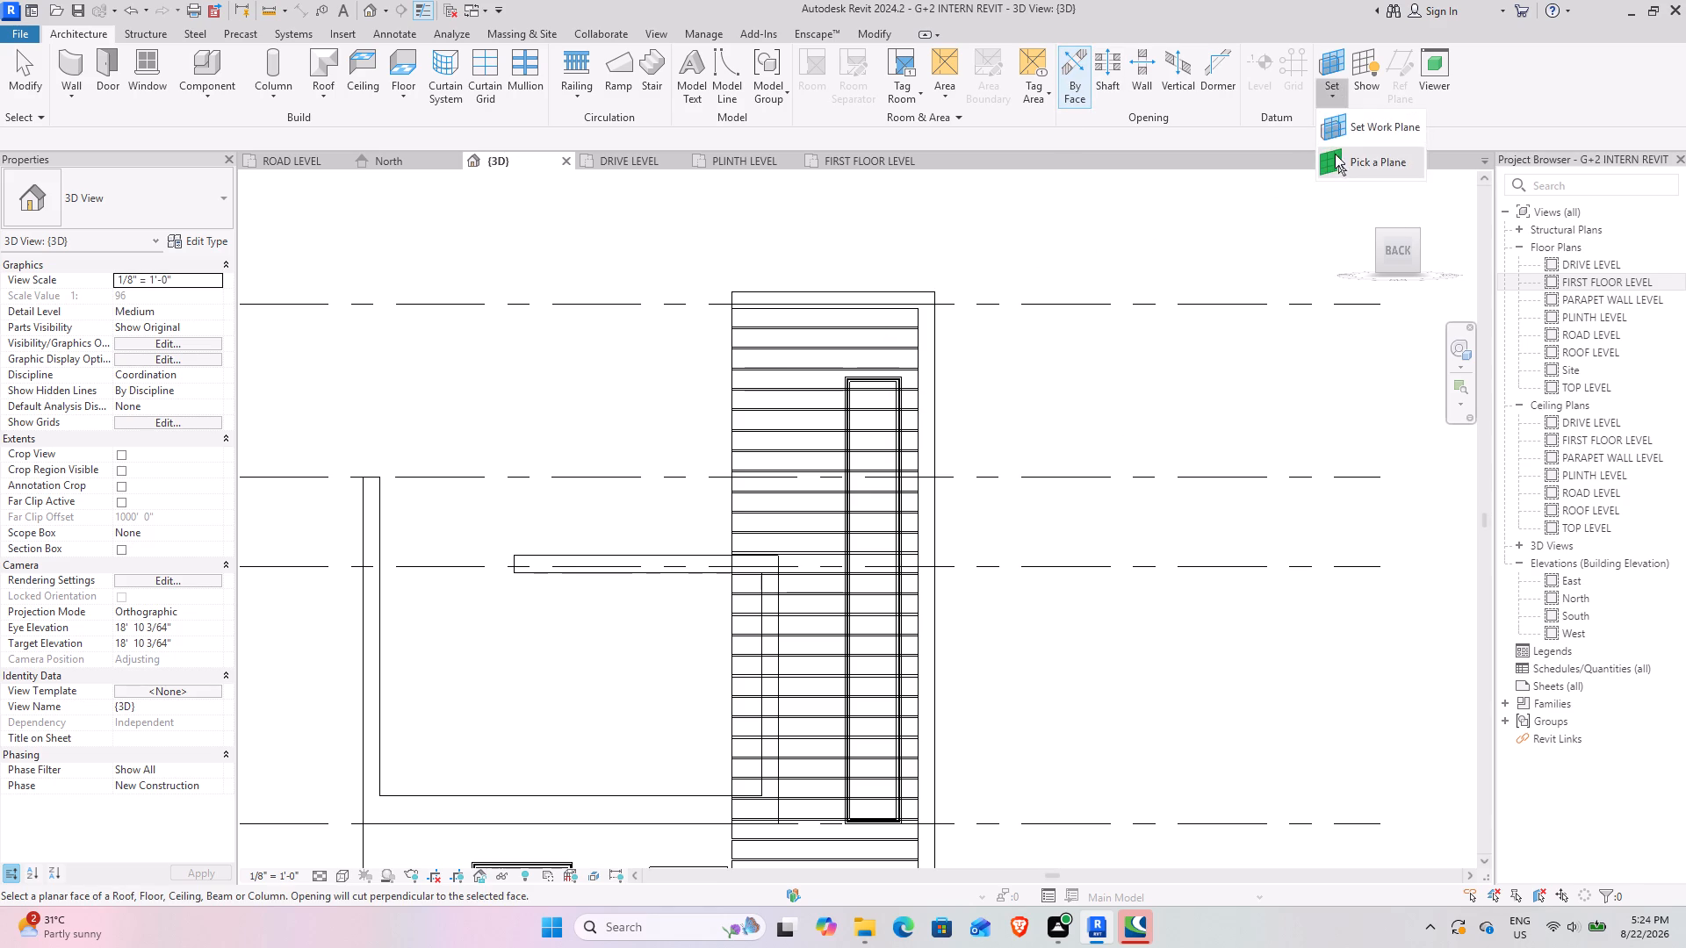
{"action": "left_click", "coordinate": [1341, 158]}
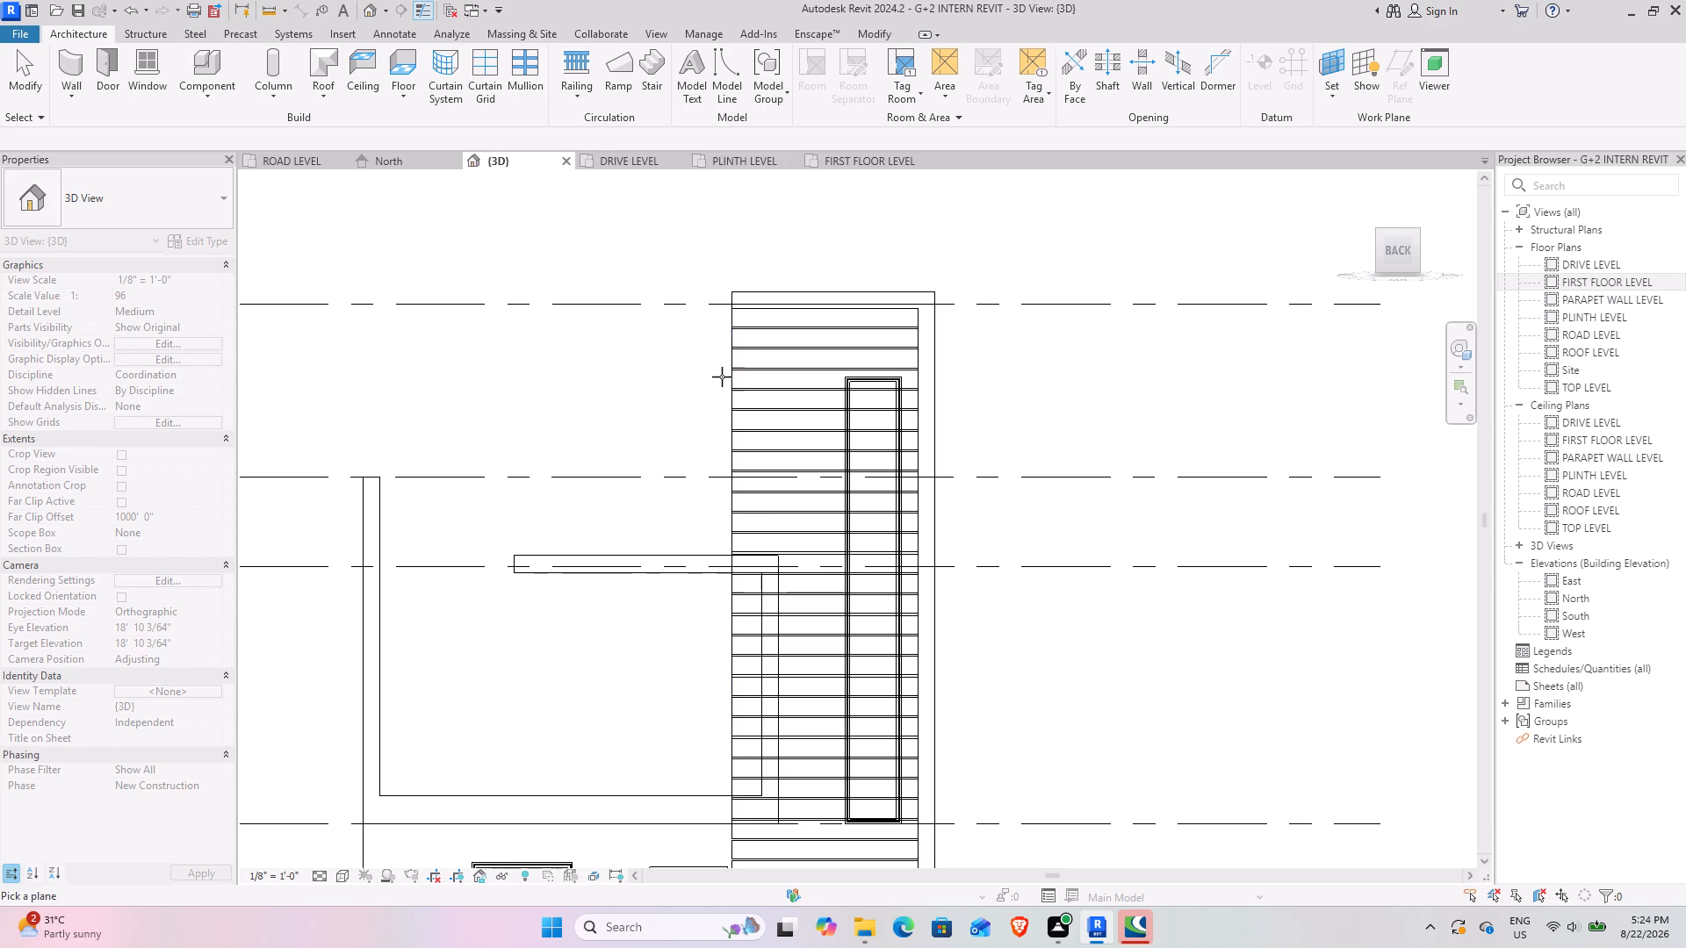
{"action": "middle_click_drag", "start_coordinate": [870, 584], "coordinate": [854, 334]}
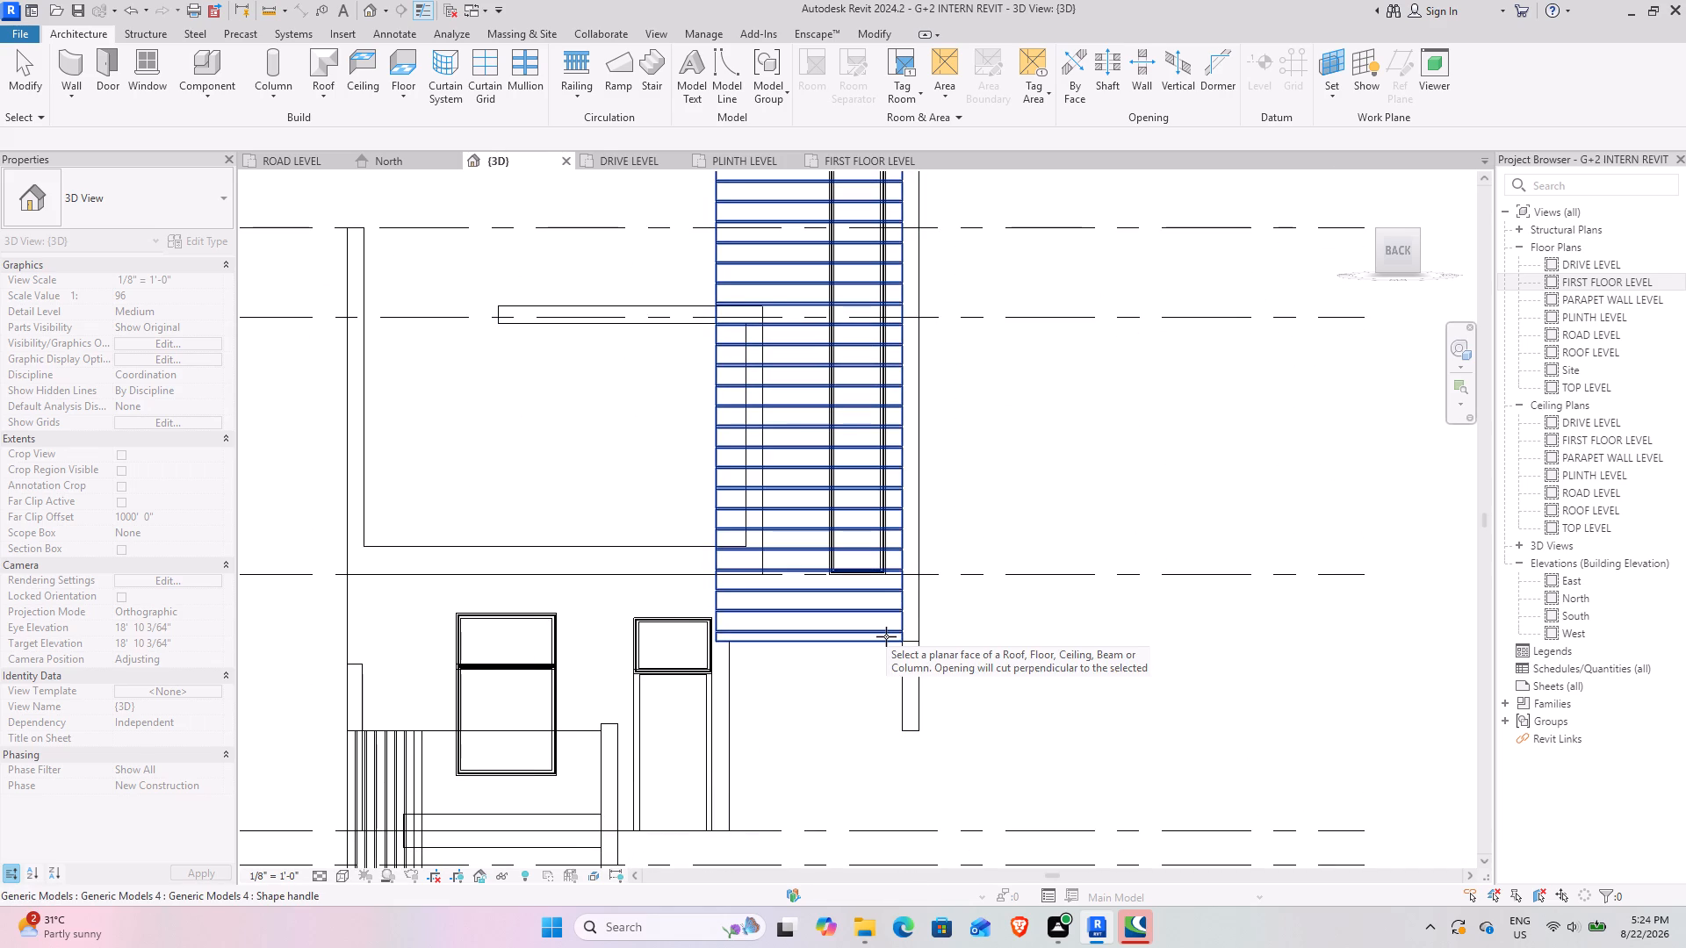
{"action": "key", "text": "Tab"}
{"action": "key", "text": "Tab"}
{"action": "key", "text": "Tab"}
{"action": "key", "text": "Tab"}
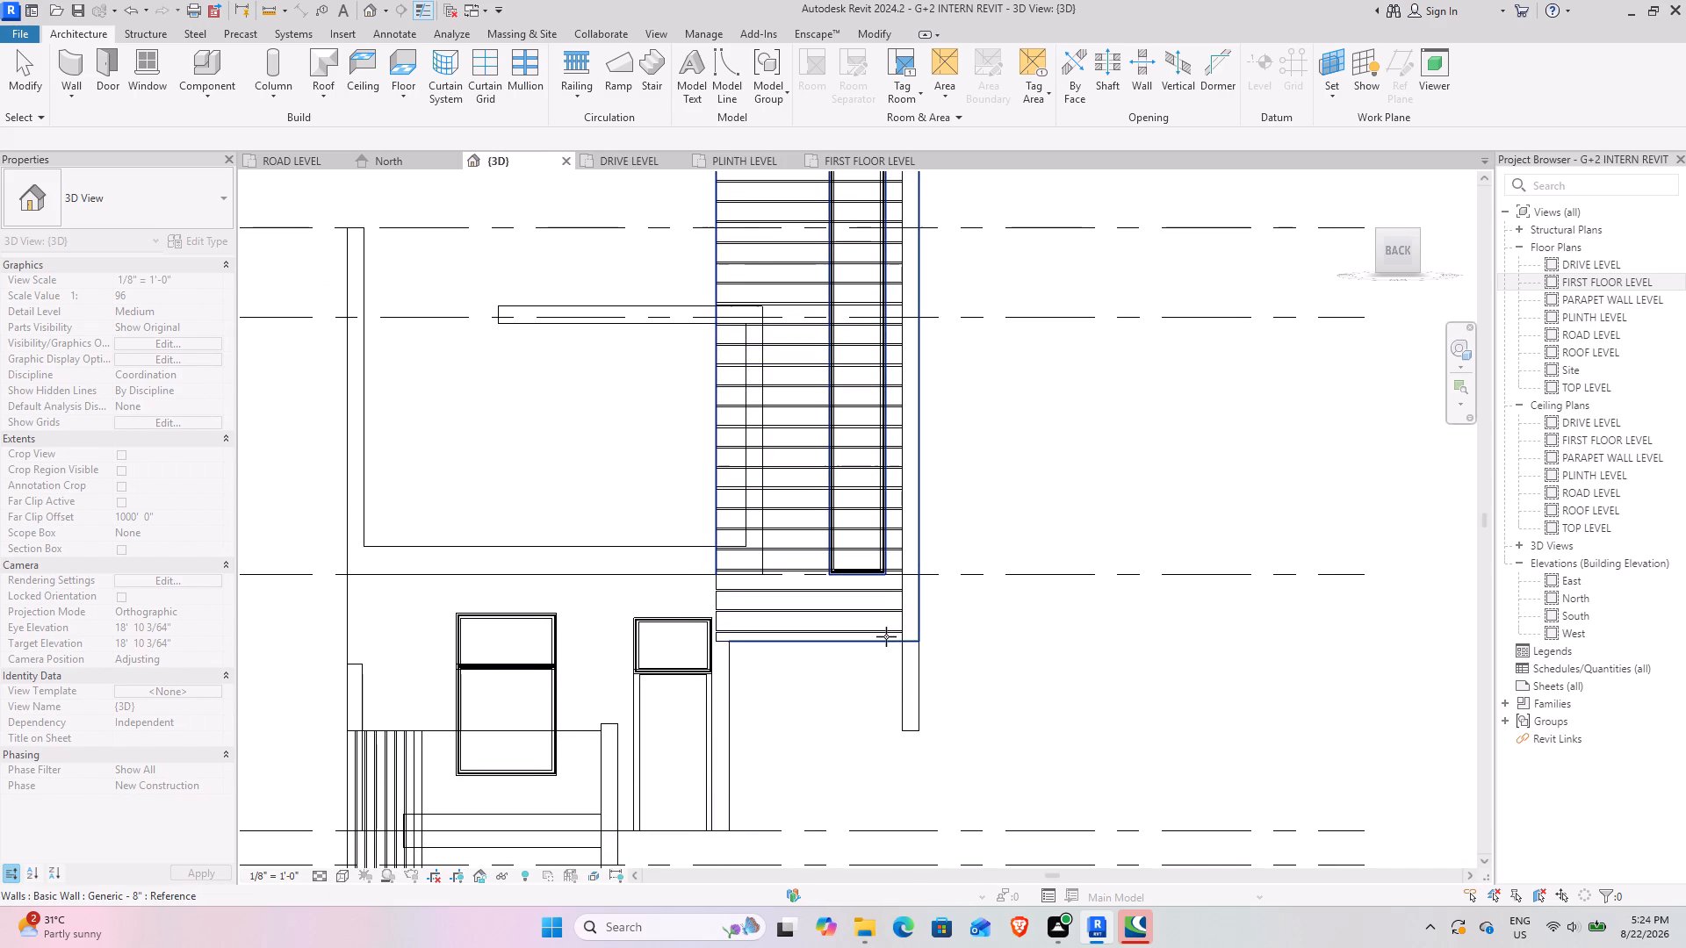
{"action": "left_click", "coordinate": [886, 636]}
{"action": "middle_click_drag", "start_coordinate": [891, 258], "coordinate": [951, 569]}
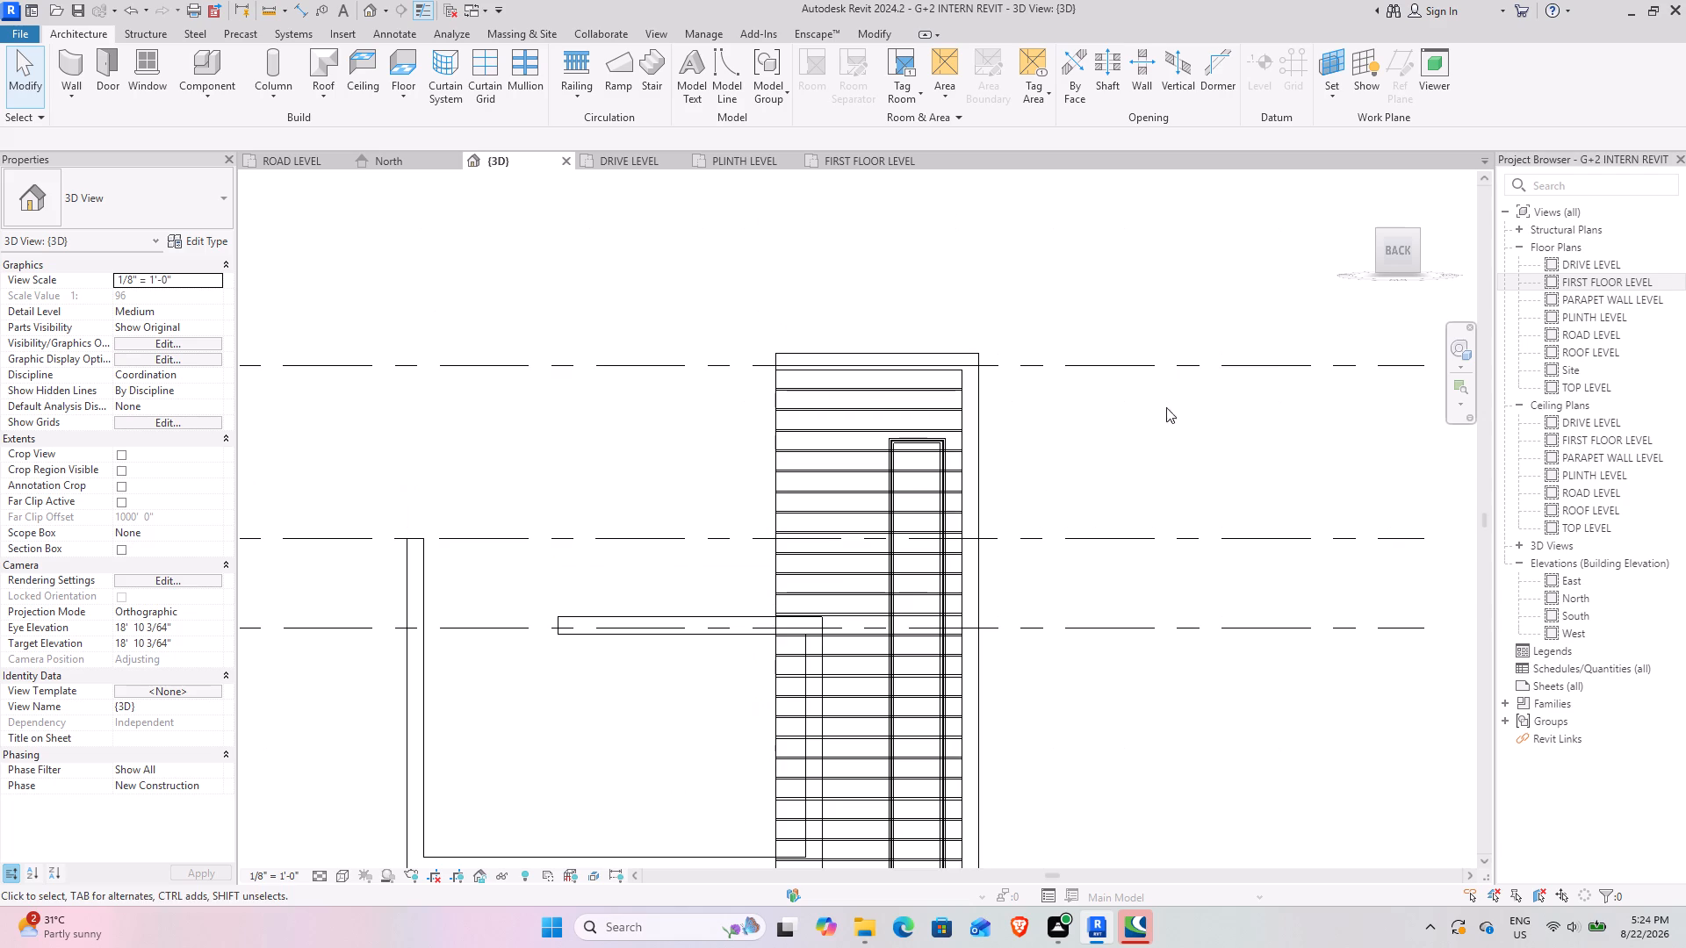
{"action": "middle_click_drag", "start_coordinate": [1091, 352], "coordinate": [1074, 249]}
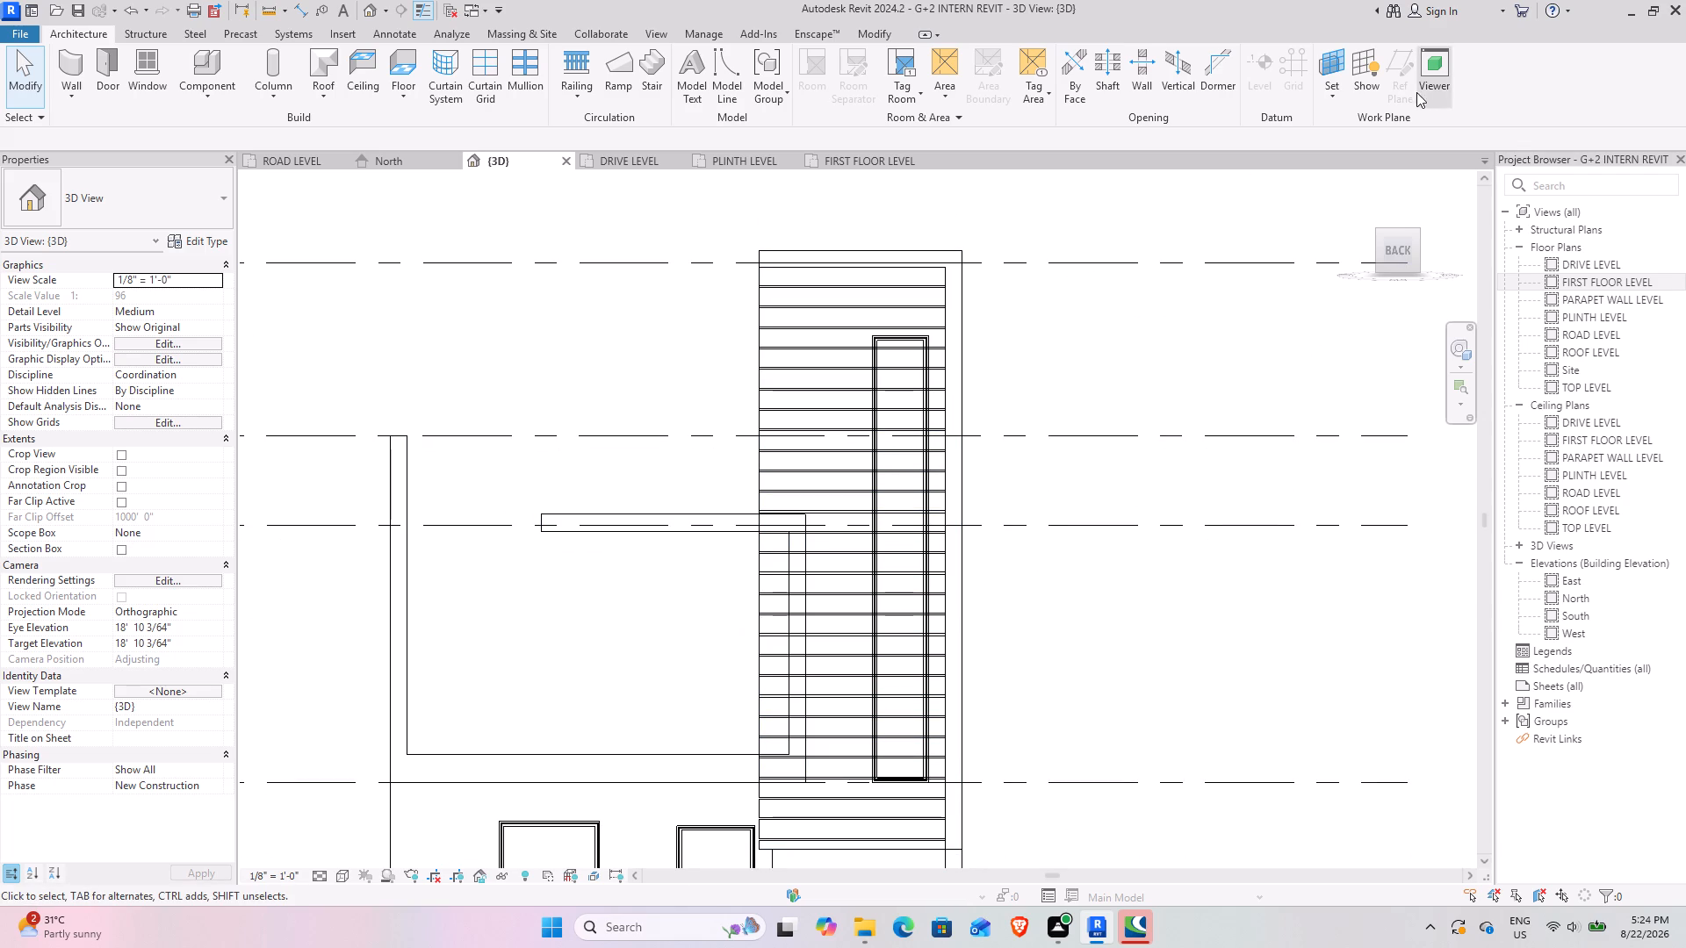
{"action": "left_click", "coordinate": [1373, 79]}
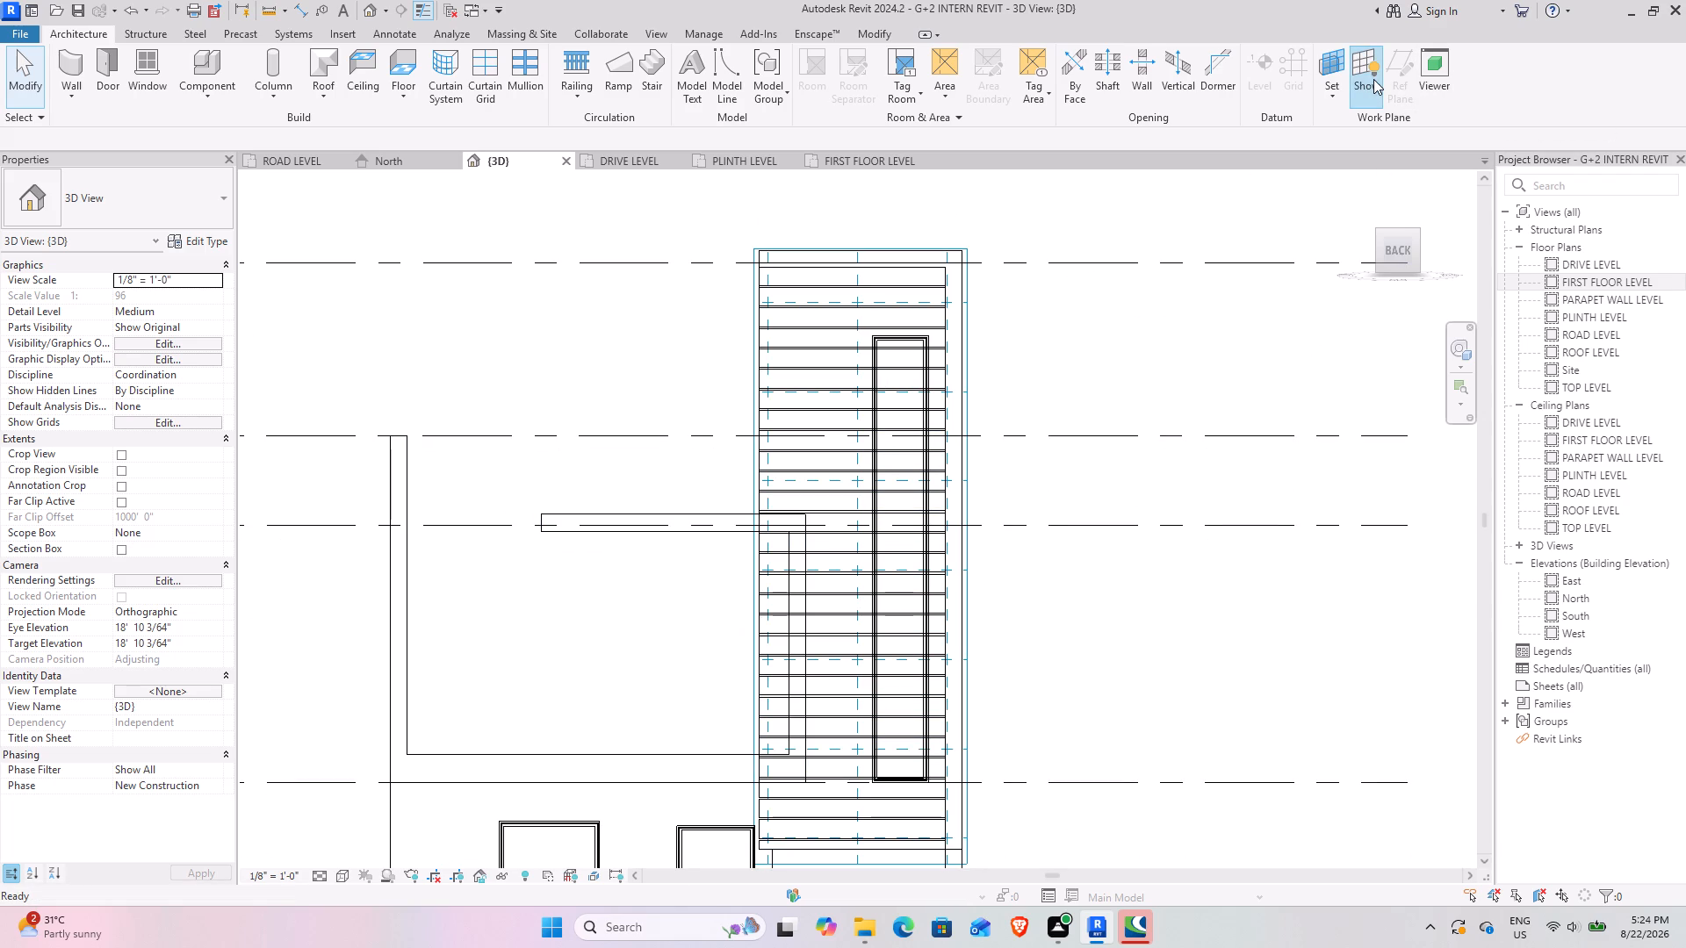
{"action": "left_click", "coordinate": [1373, 79]}
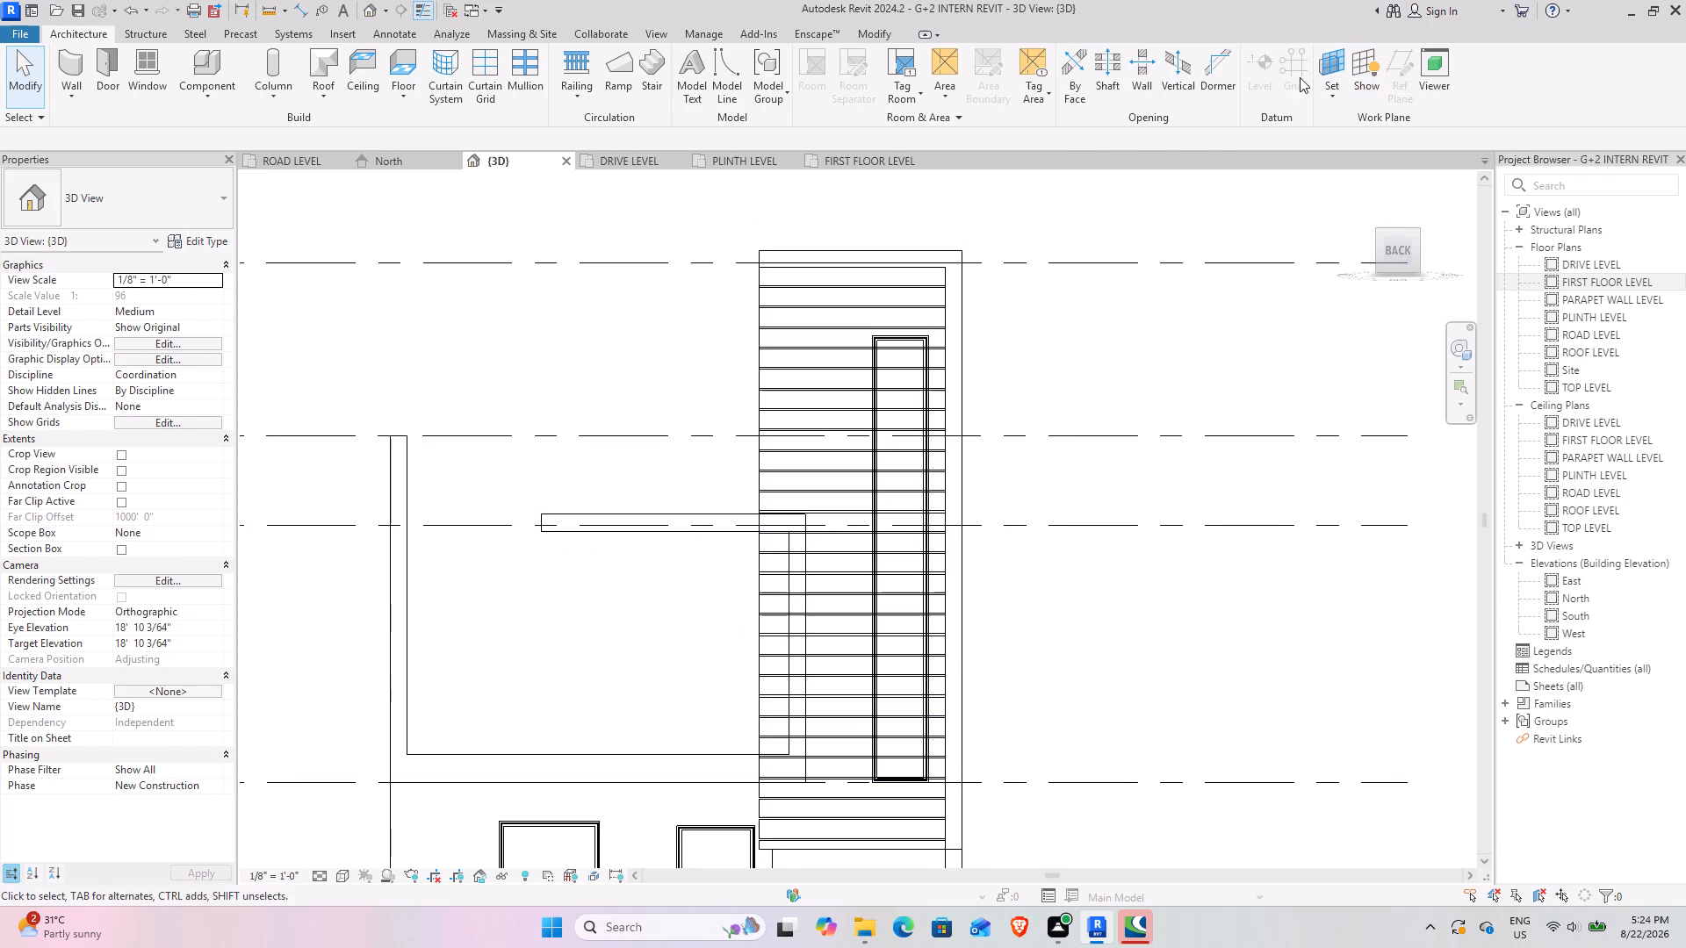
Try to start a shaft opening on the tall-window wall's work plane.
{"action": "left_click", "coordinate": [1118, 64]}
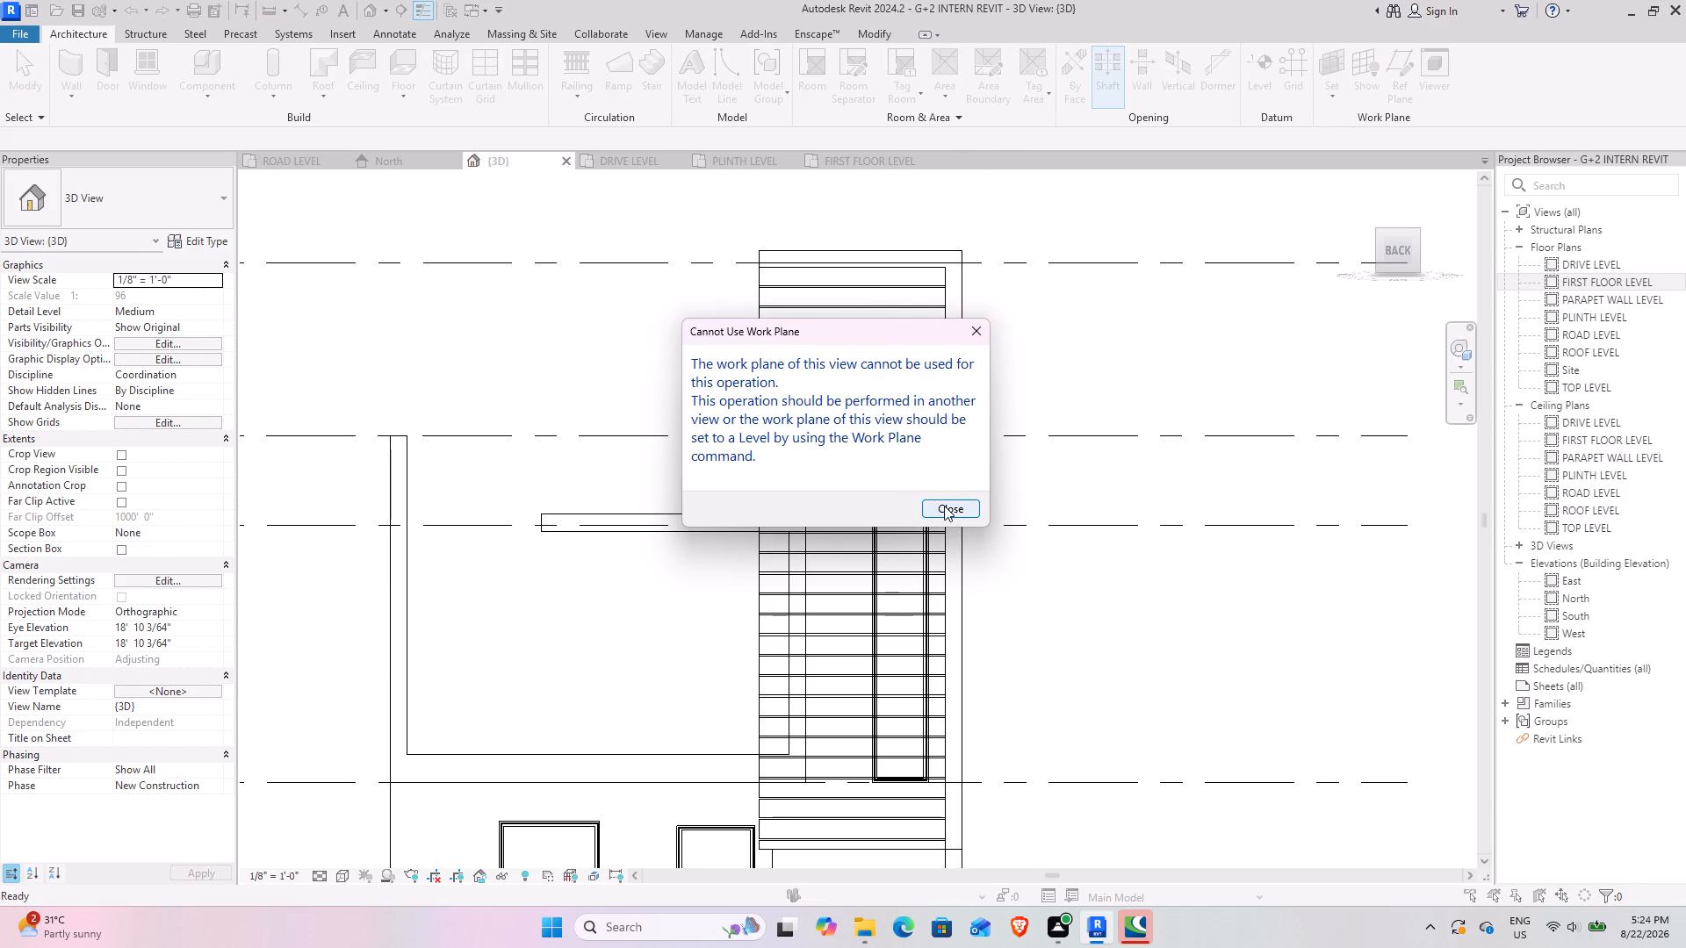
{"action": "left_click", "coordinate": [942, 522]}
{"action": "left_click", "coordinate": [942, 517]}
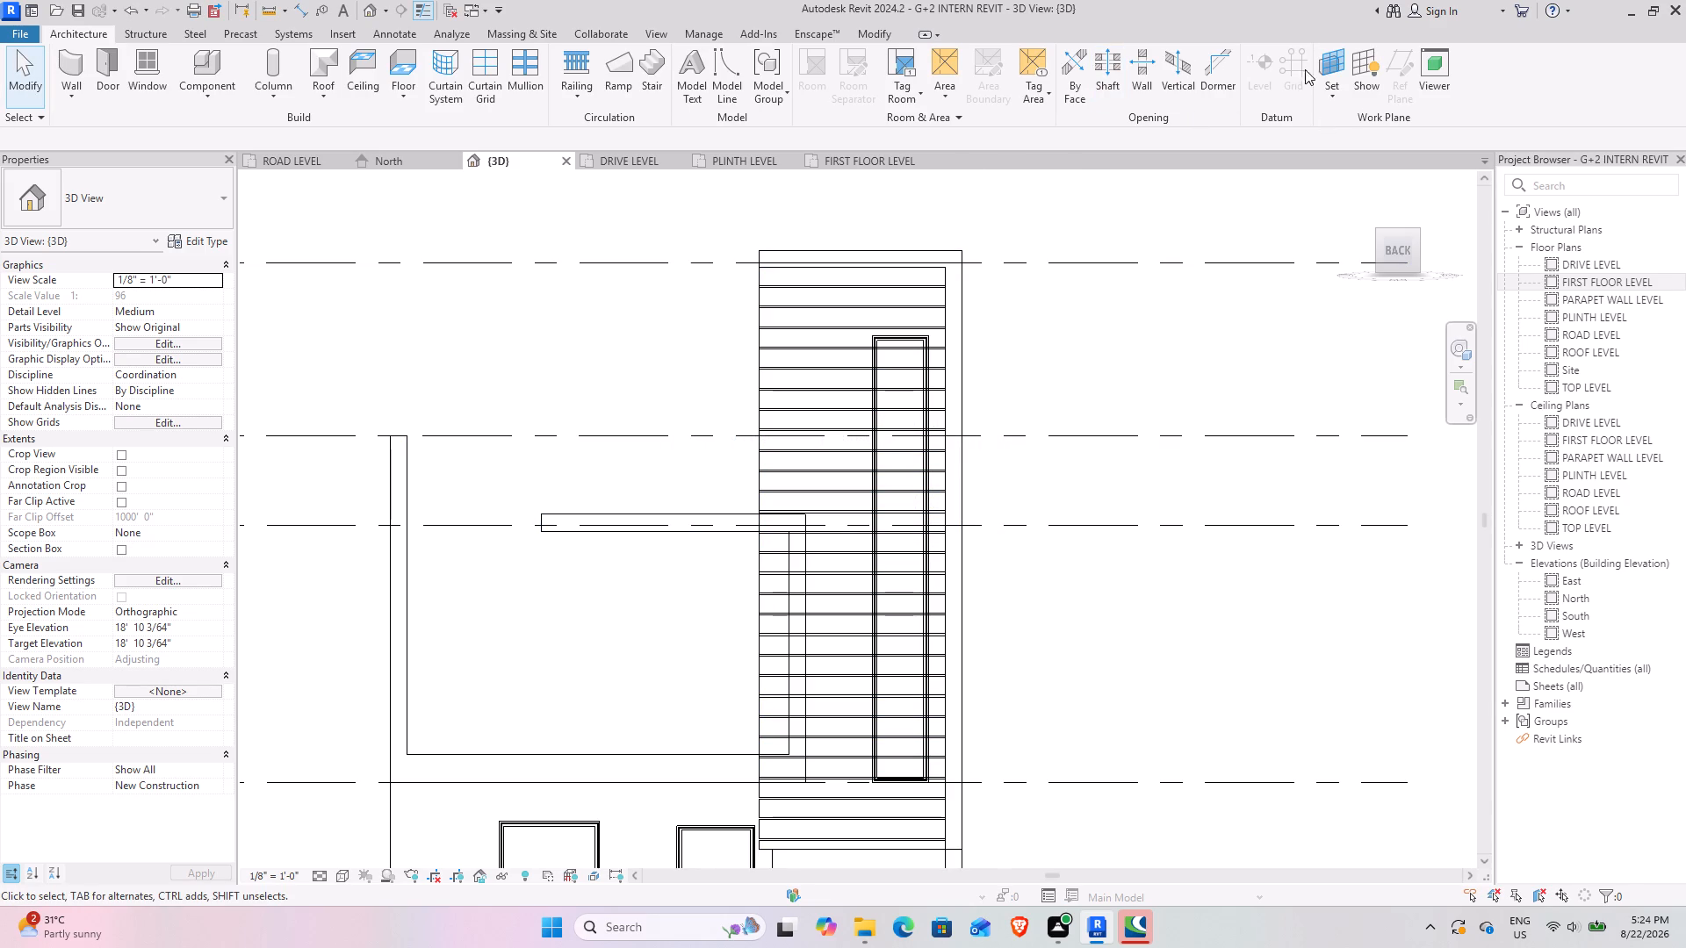
Display the active work plane over the tall-window wall, examine its extent, and hide it again.
{"action": "left_click", "coordinate": [1376, 75]}
{"action": "middle_click_drag", "start_coordinate": [938, 470], "coordinate": [1001, 214]}
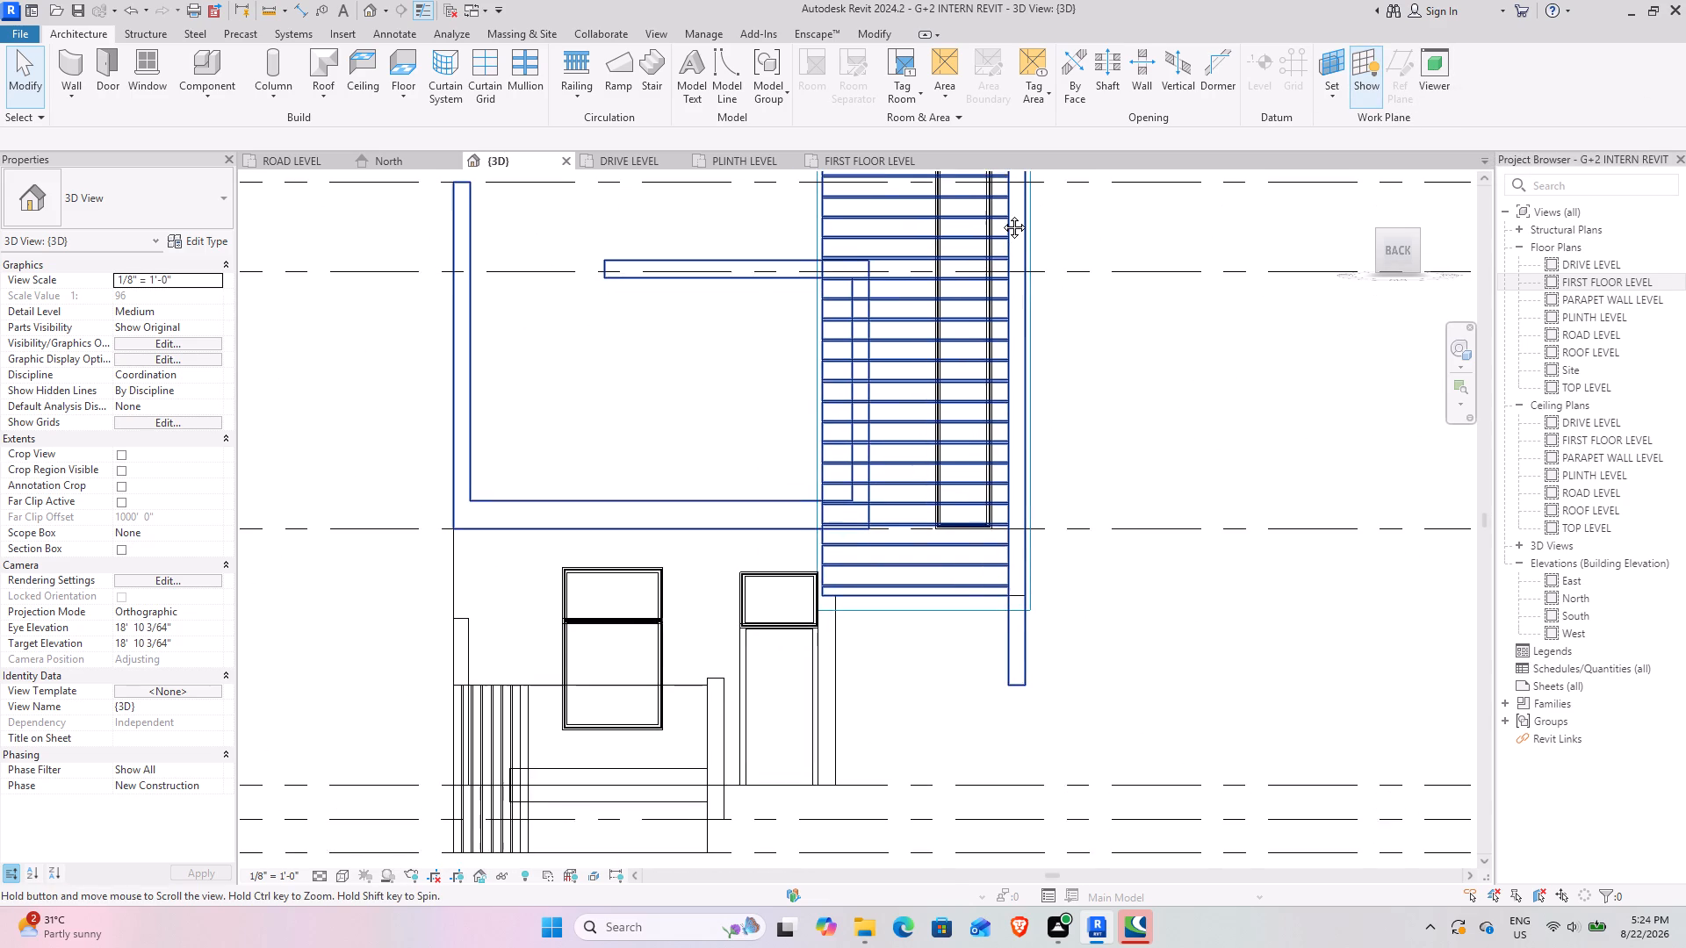
{"action": "middle_click_drag", "start_coordinate": [1001, 214], "coordinate": [919, 296]}
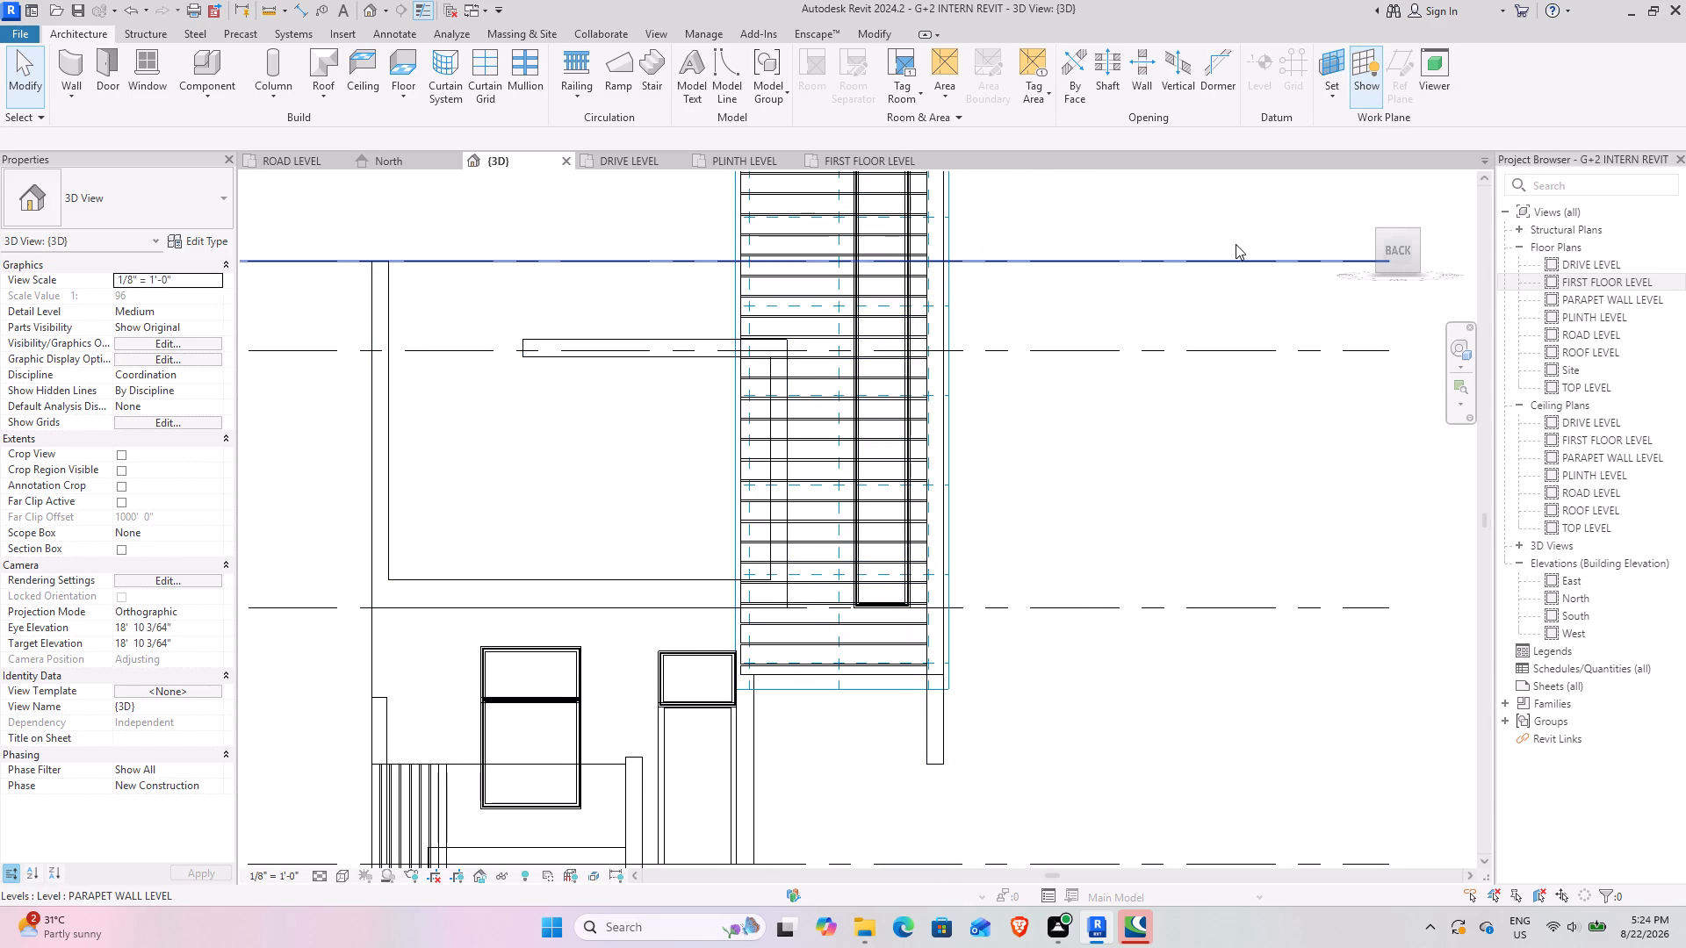
{"action": "middle_click_drag", "start_coordinate": [1236, 244], "coordinate": [1223, 284]}
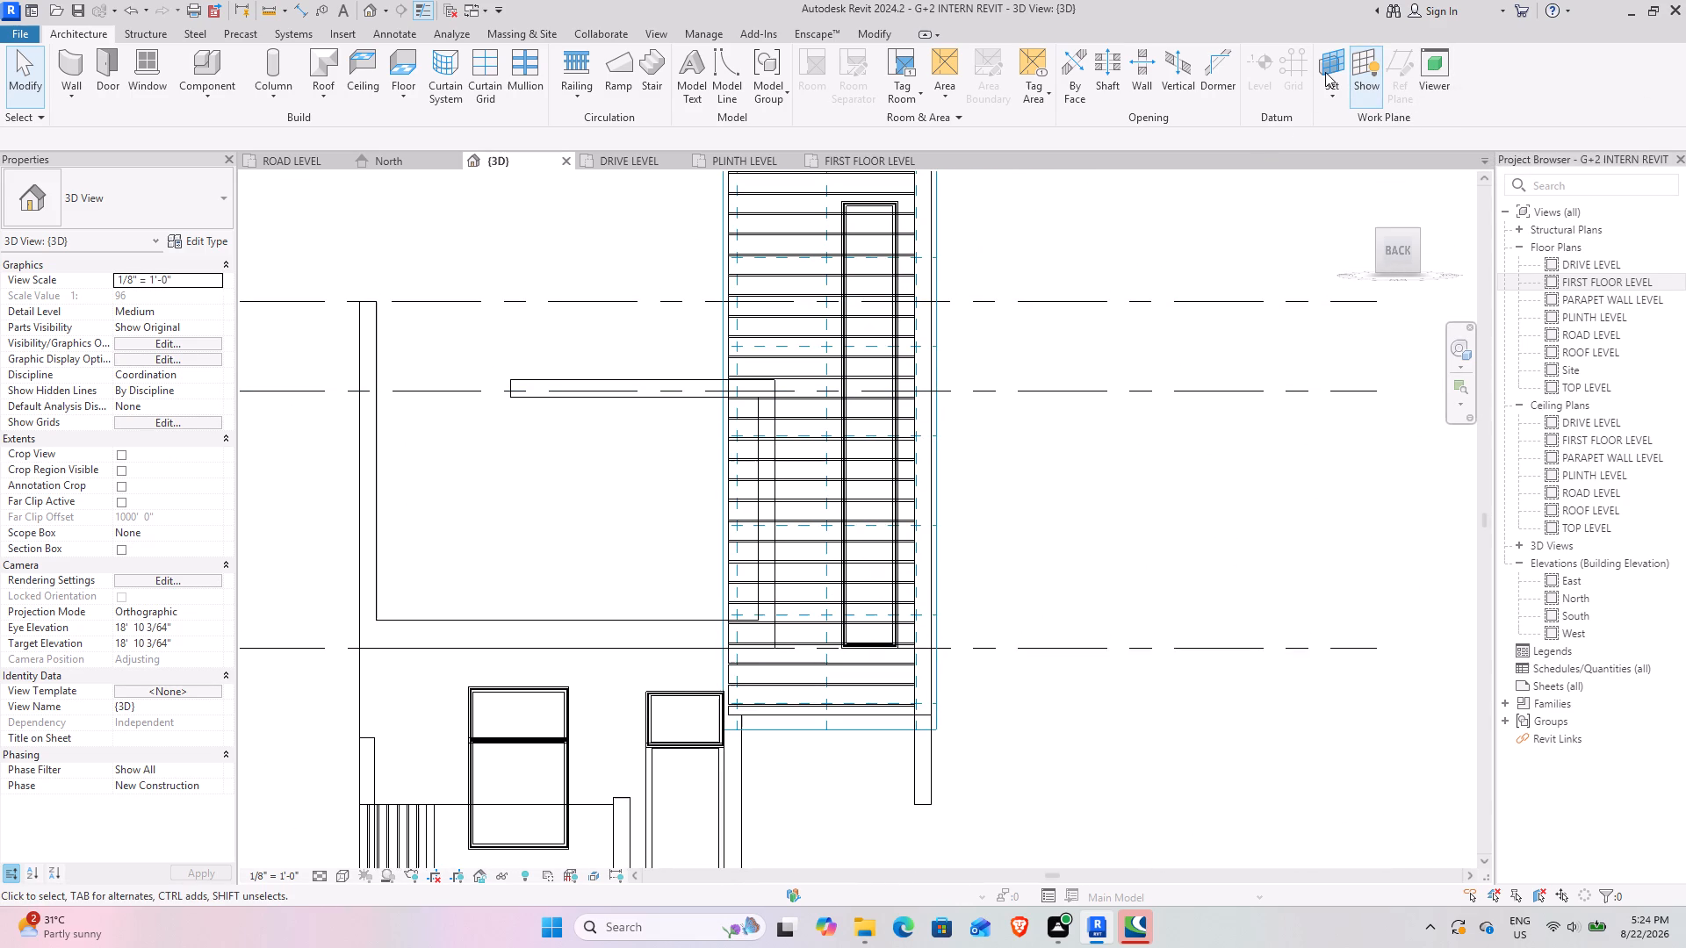
{"action": "left_click", "coordinate": [1378, 70]}
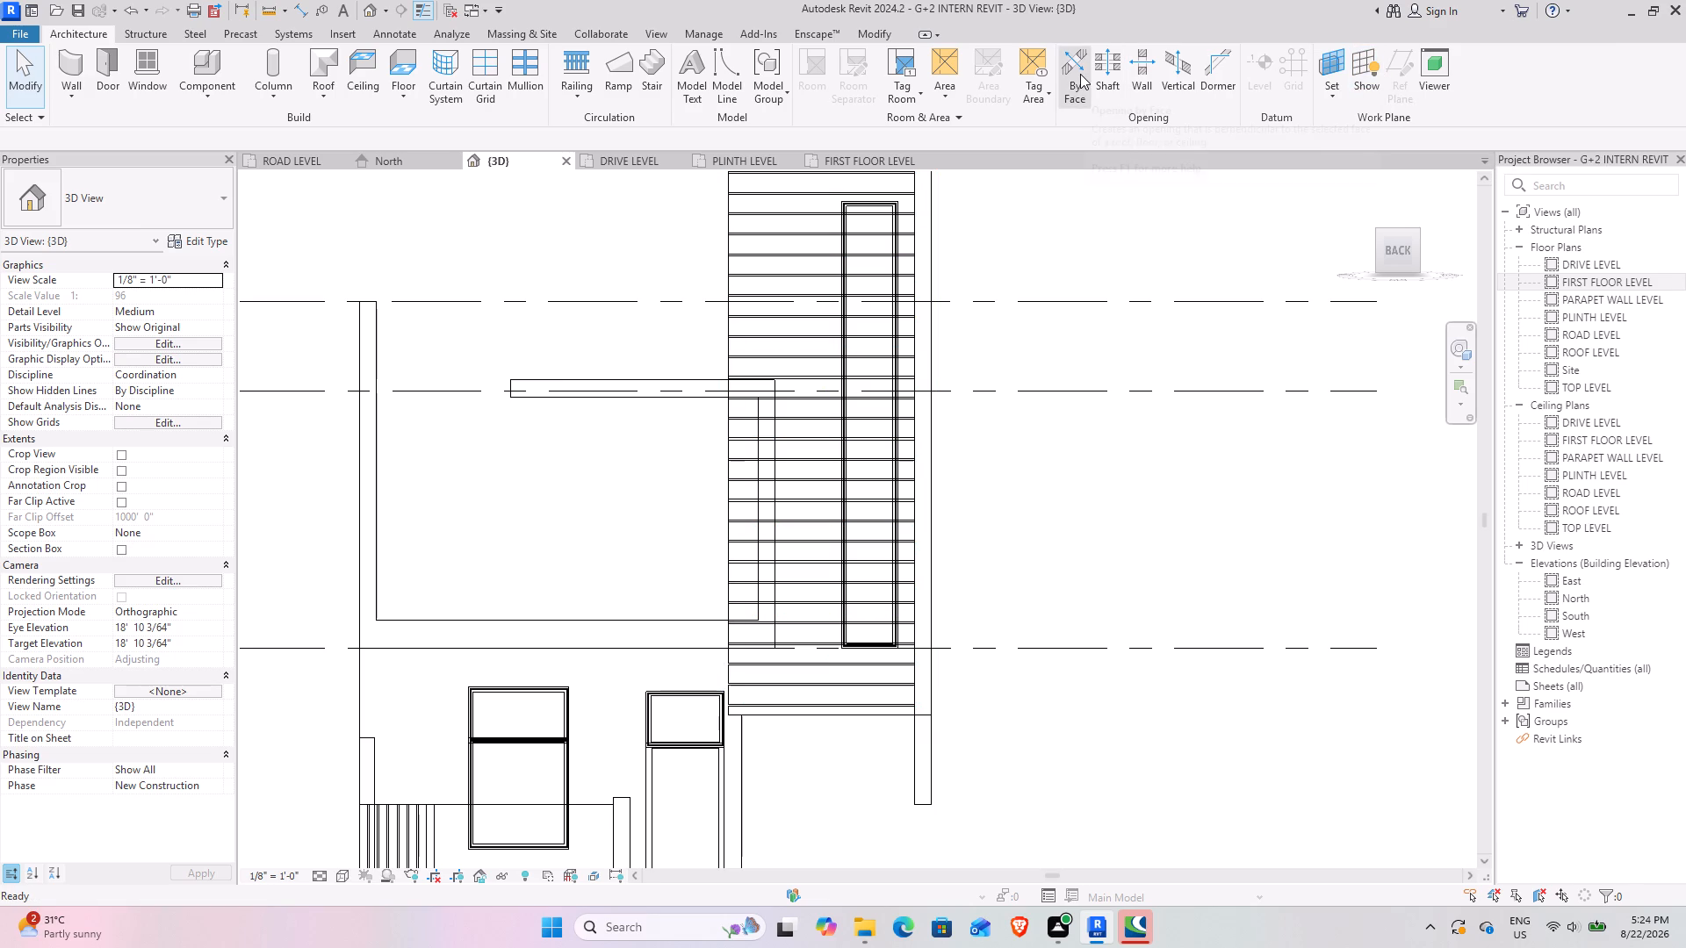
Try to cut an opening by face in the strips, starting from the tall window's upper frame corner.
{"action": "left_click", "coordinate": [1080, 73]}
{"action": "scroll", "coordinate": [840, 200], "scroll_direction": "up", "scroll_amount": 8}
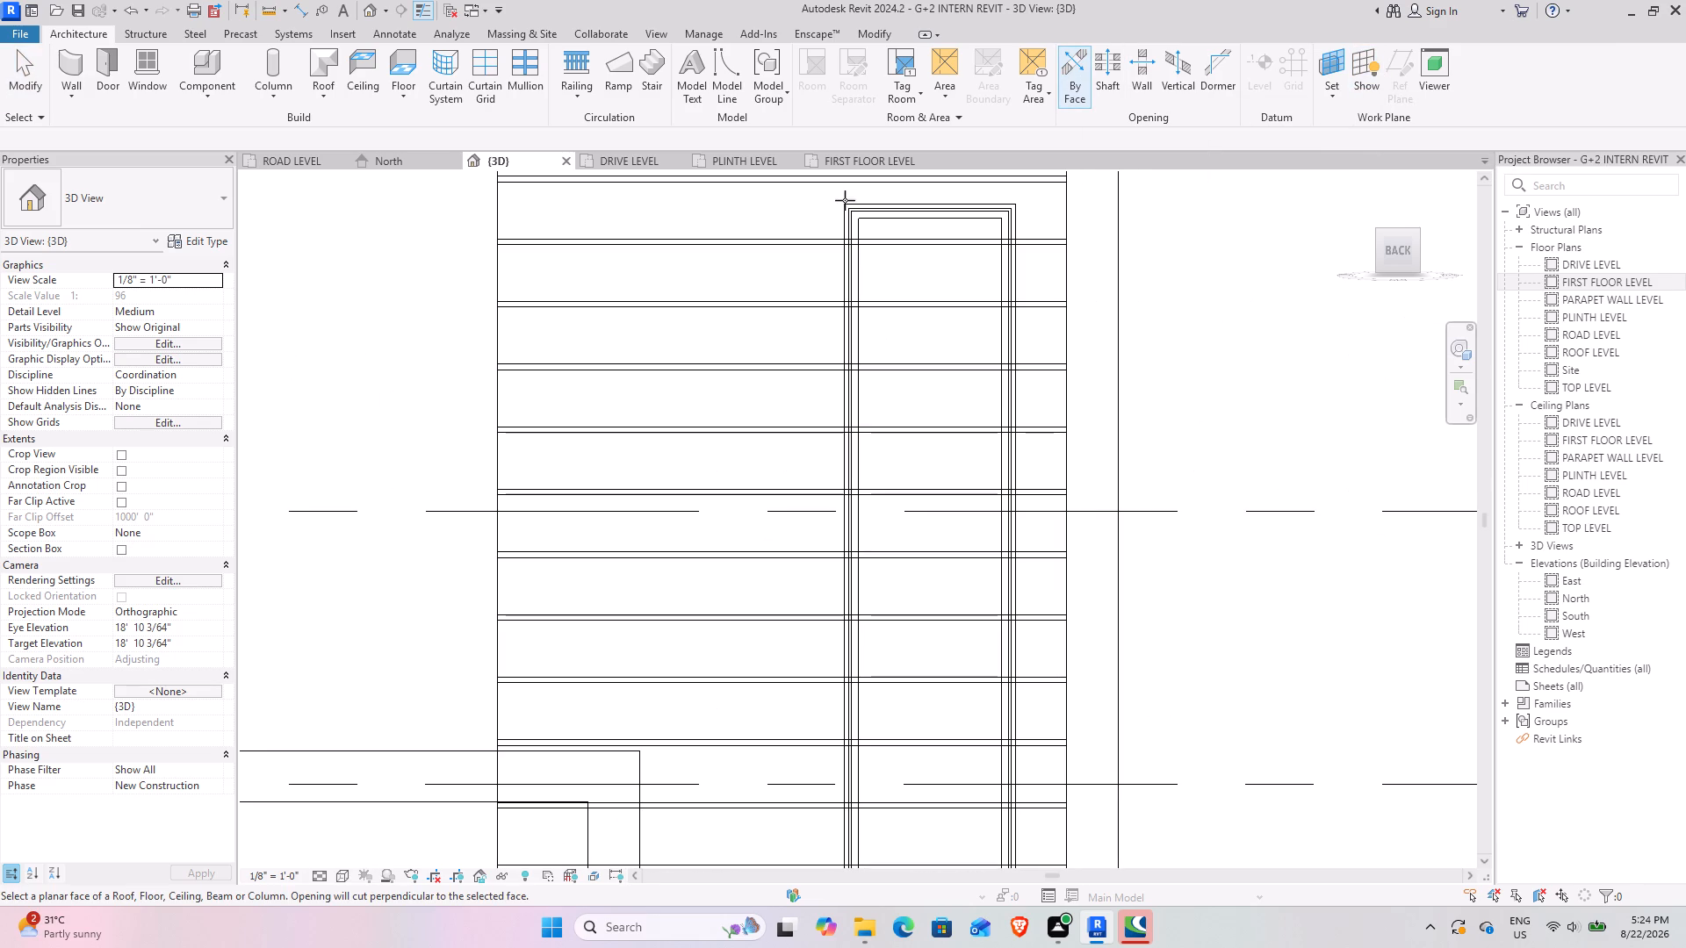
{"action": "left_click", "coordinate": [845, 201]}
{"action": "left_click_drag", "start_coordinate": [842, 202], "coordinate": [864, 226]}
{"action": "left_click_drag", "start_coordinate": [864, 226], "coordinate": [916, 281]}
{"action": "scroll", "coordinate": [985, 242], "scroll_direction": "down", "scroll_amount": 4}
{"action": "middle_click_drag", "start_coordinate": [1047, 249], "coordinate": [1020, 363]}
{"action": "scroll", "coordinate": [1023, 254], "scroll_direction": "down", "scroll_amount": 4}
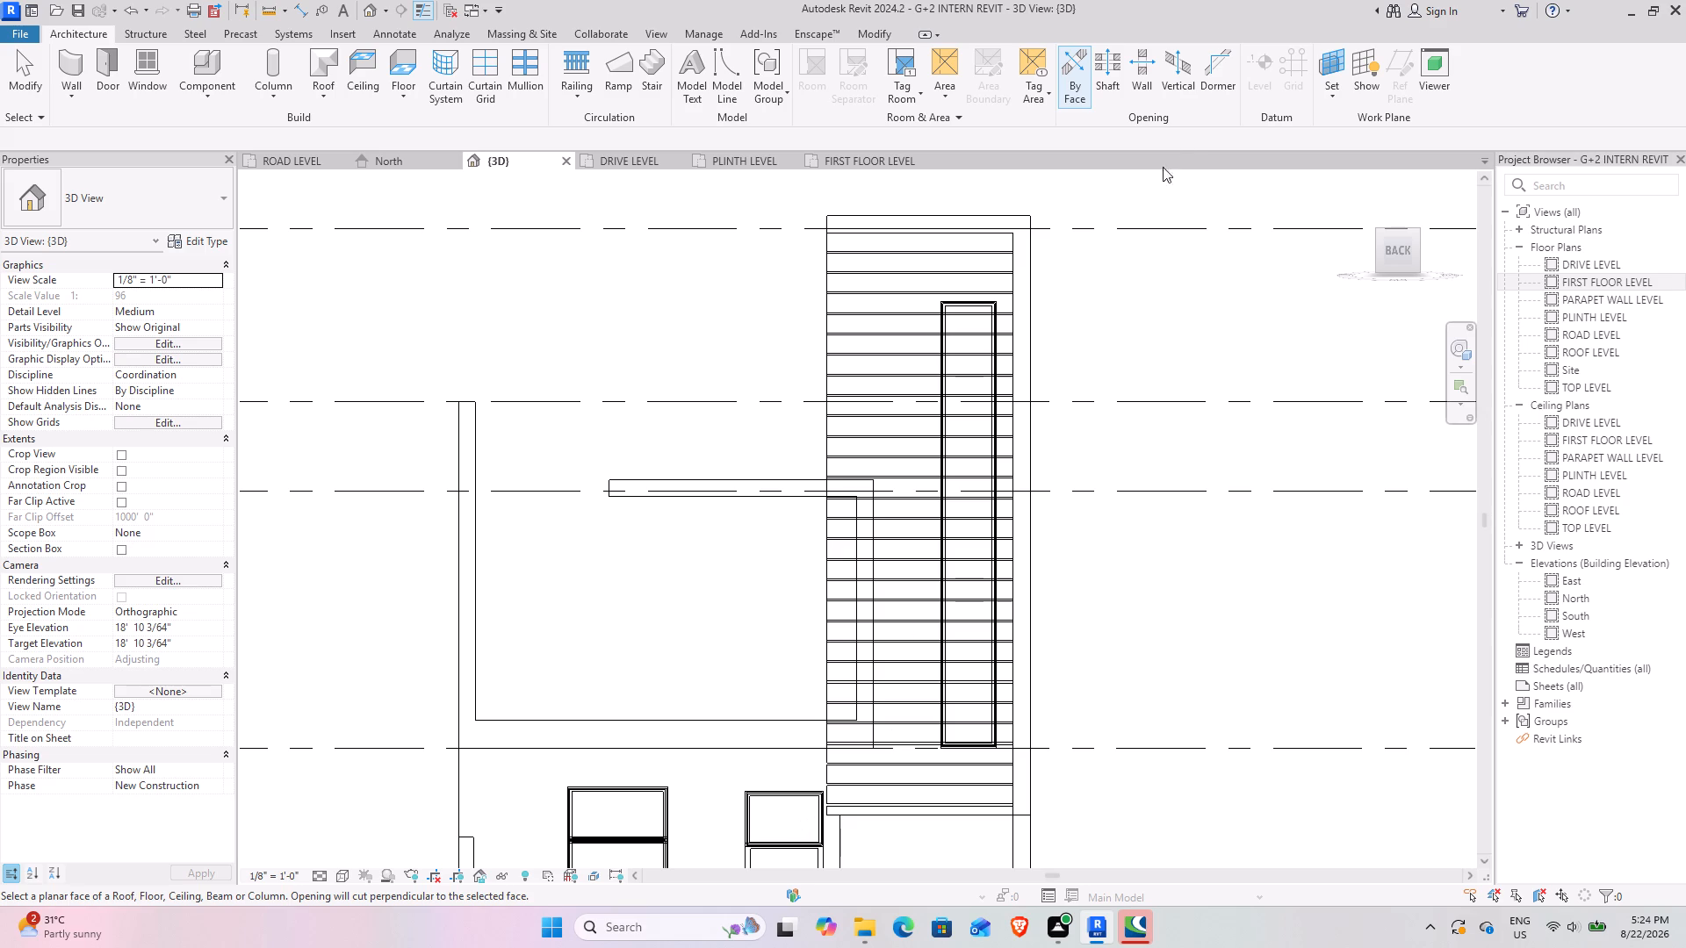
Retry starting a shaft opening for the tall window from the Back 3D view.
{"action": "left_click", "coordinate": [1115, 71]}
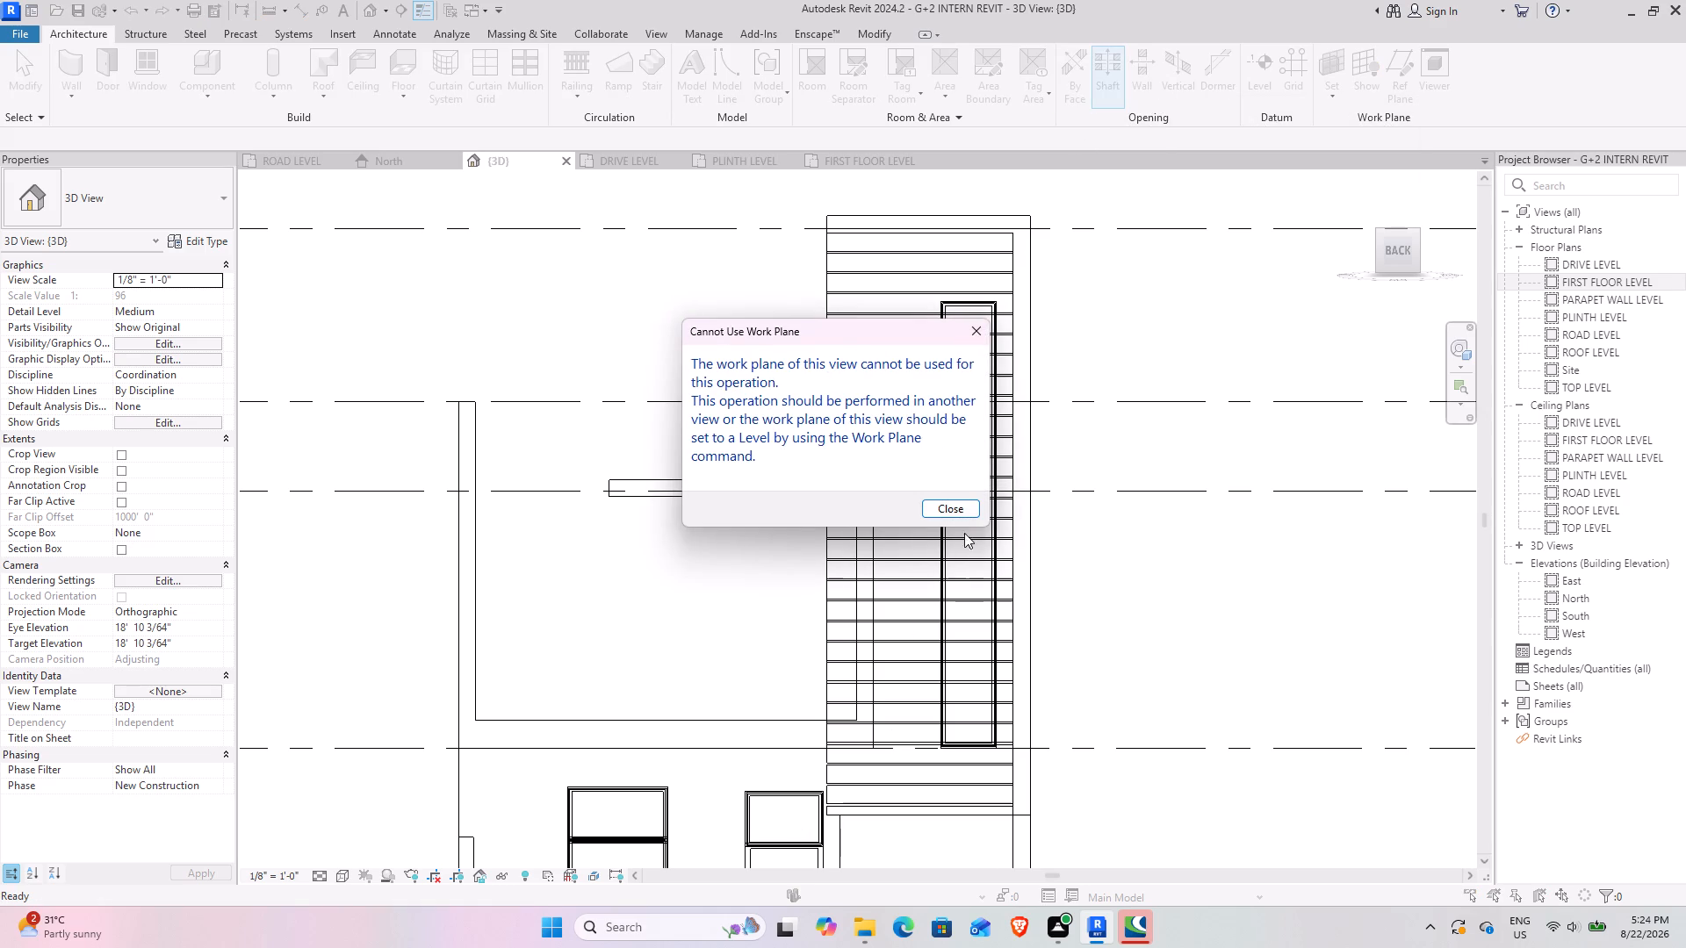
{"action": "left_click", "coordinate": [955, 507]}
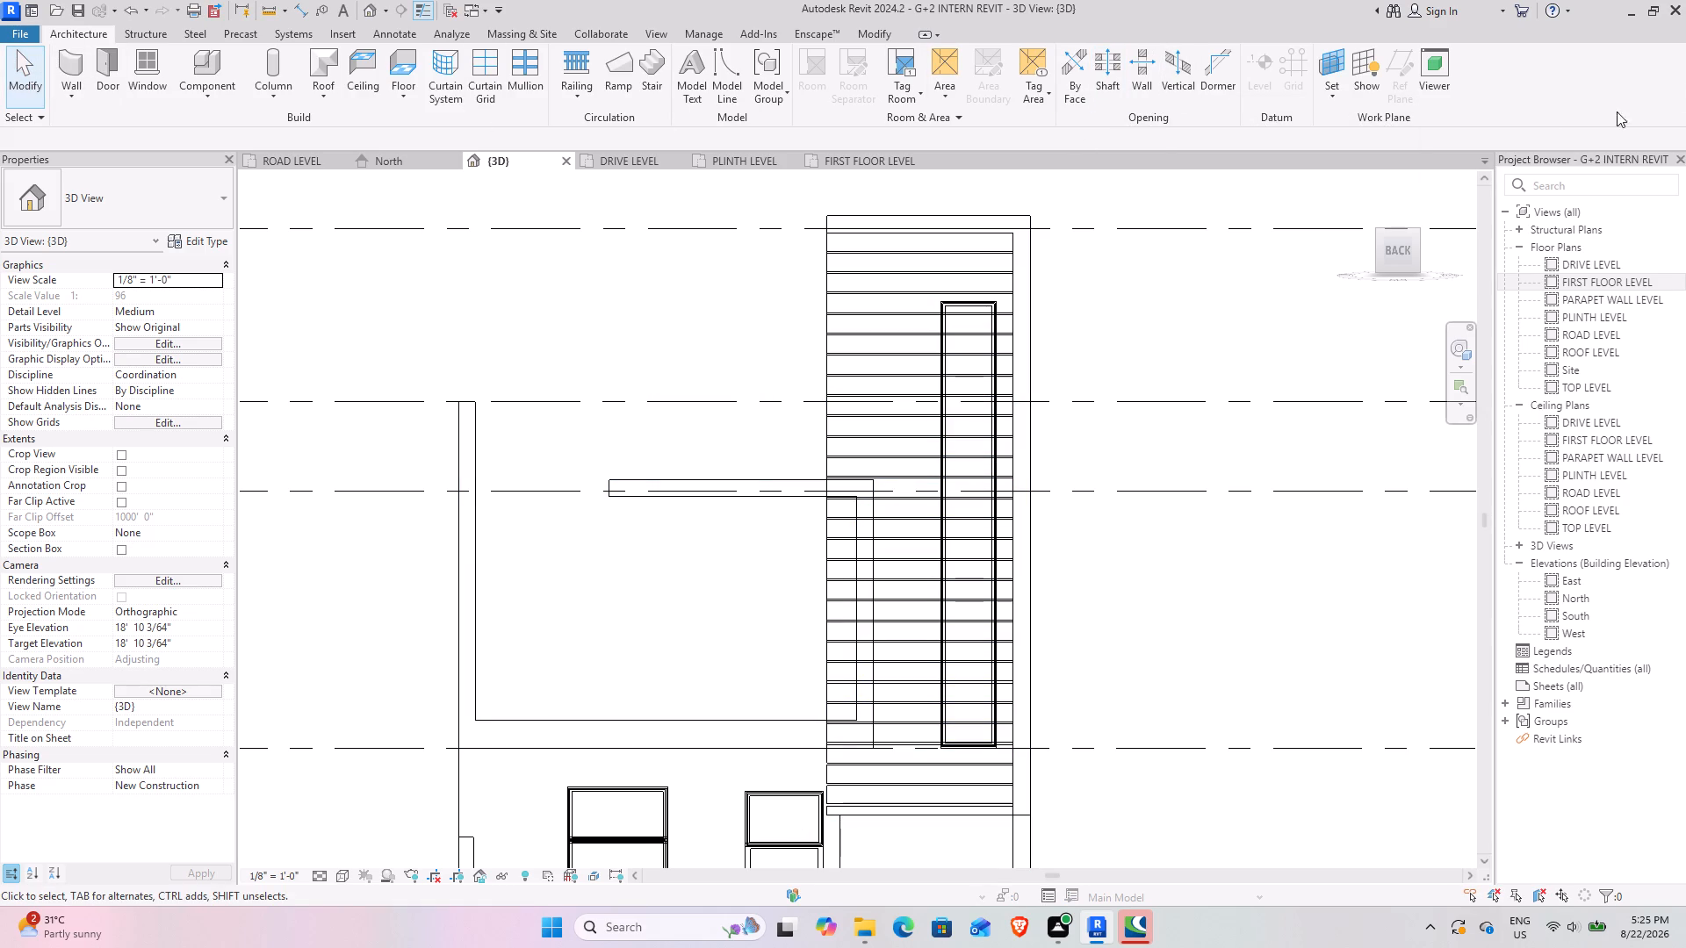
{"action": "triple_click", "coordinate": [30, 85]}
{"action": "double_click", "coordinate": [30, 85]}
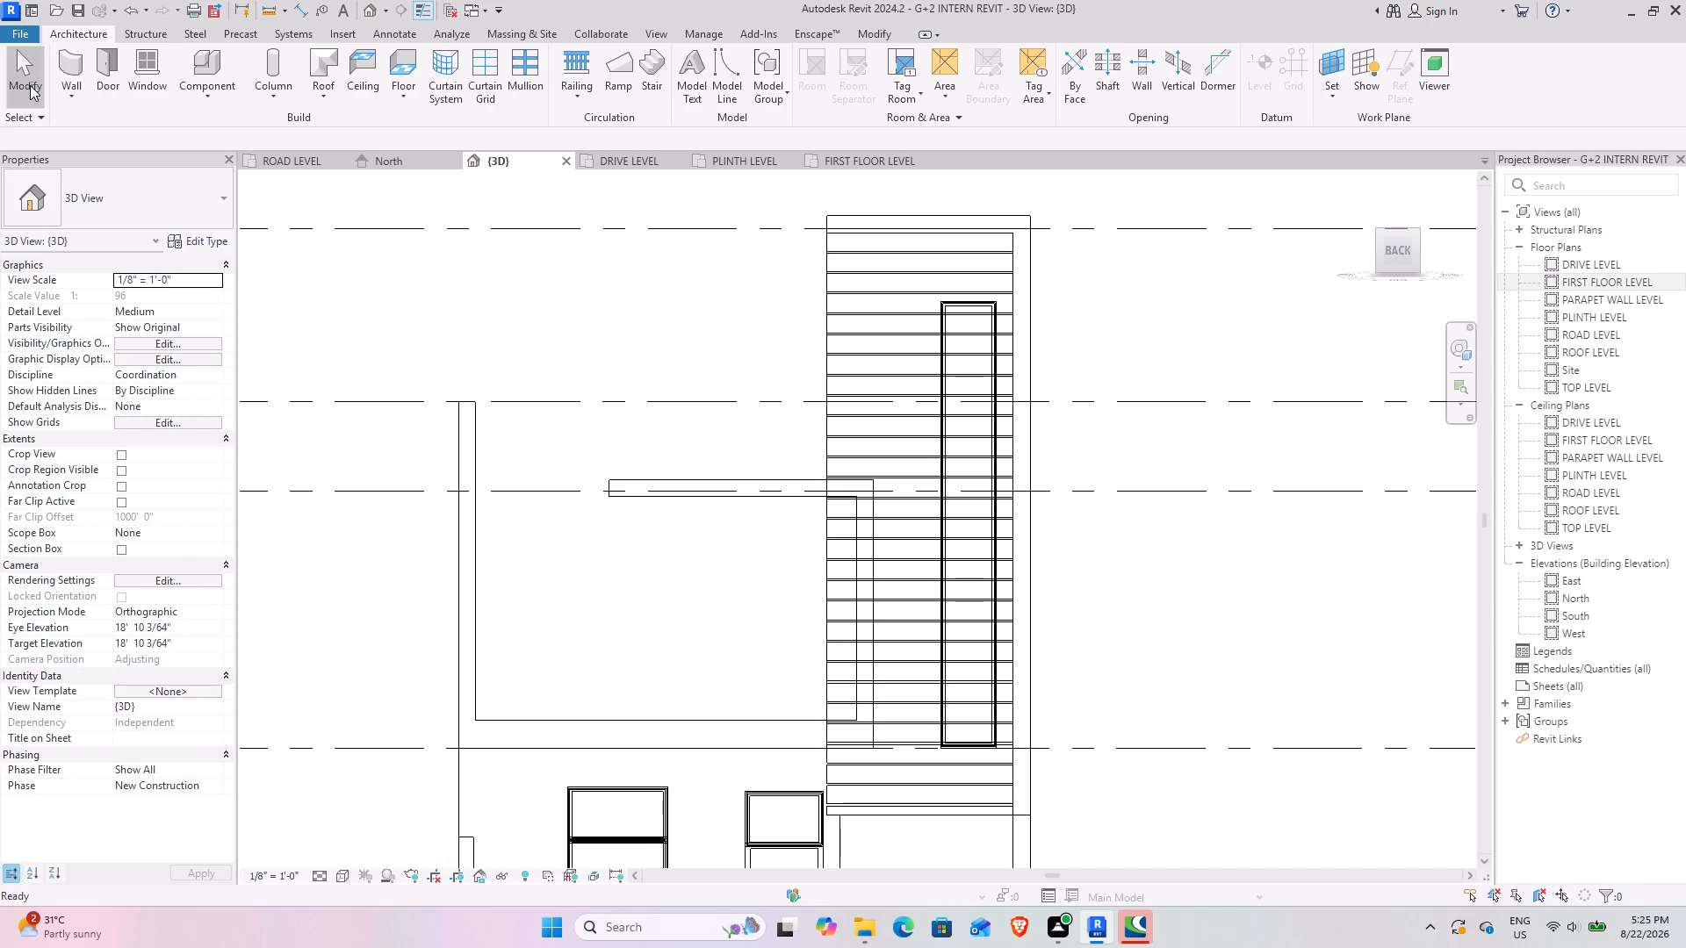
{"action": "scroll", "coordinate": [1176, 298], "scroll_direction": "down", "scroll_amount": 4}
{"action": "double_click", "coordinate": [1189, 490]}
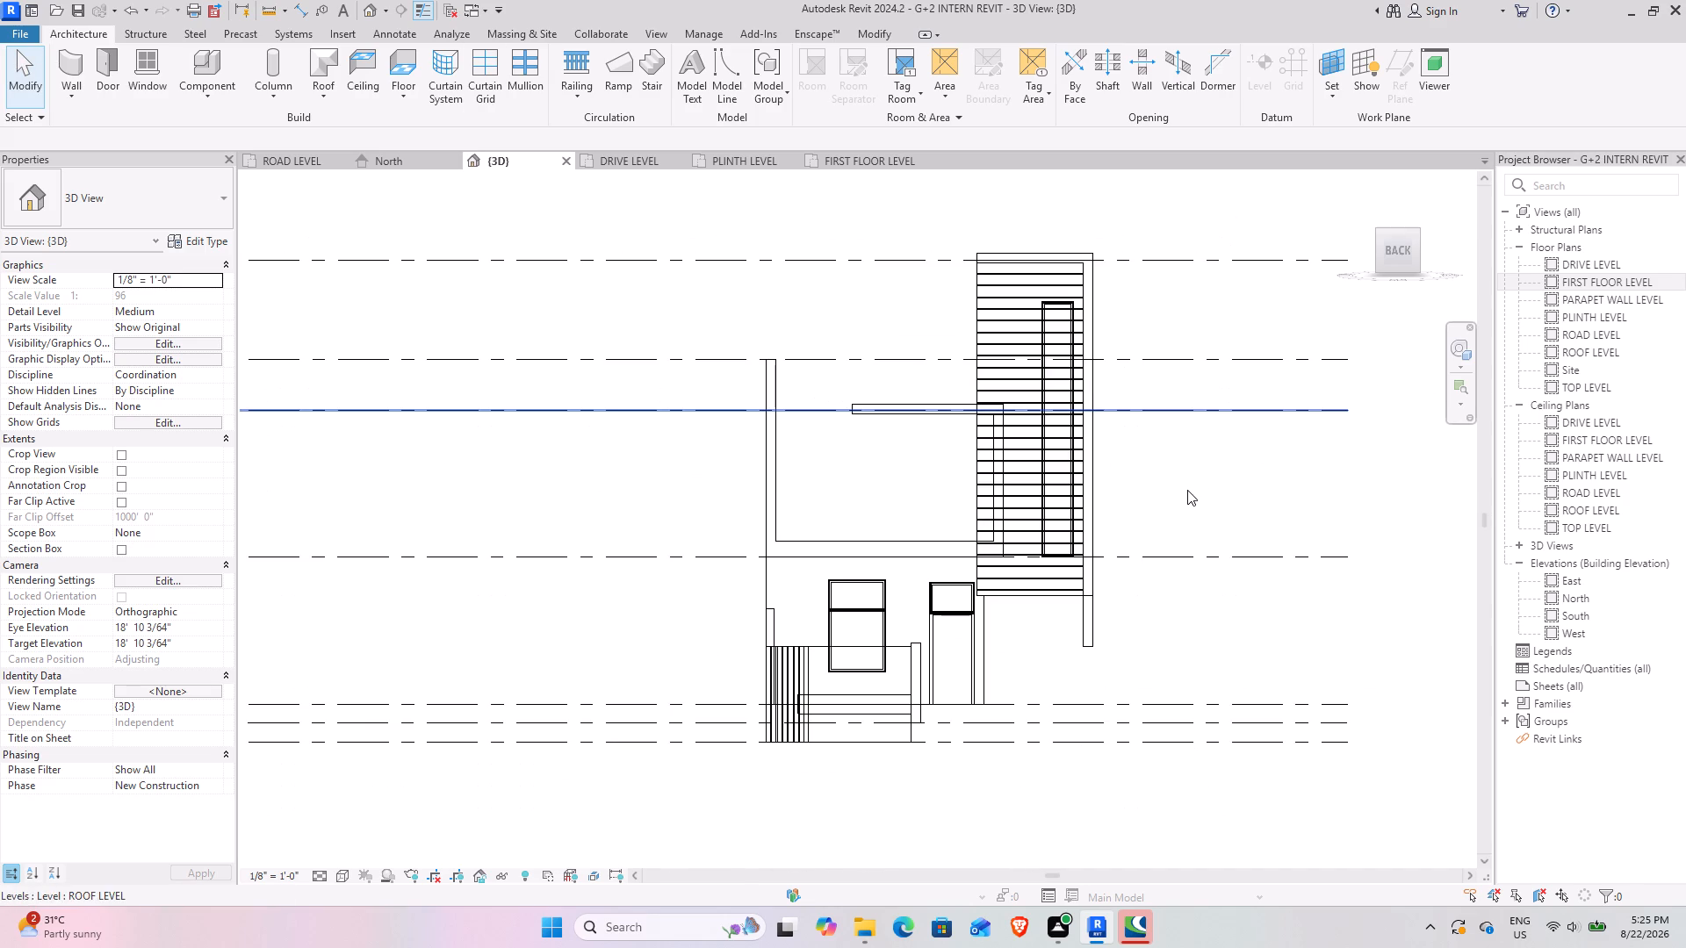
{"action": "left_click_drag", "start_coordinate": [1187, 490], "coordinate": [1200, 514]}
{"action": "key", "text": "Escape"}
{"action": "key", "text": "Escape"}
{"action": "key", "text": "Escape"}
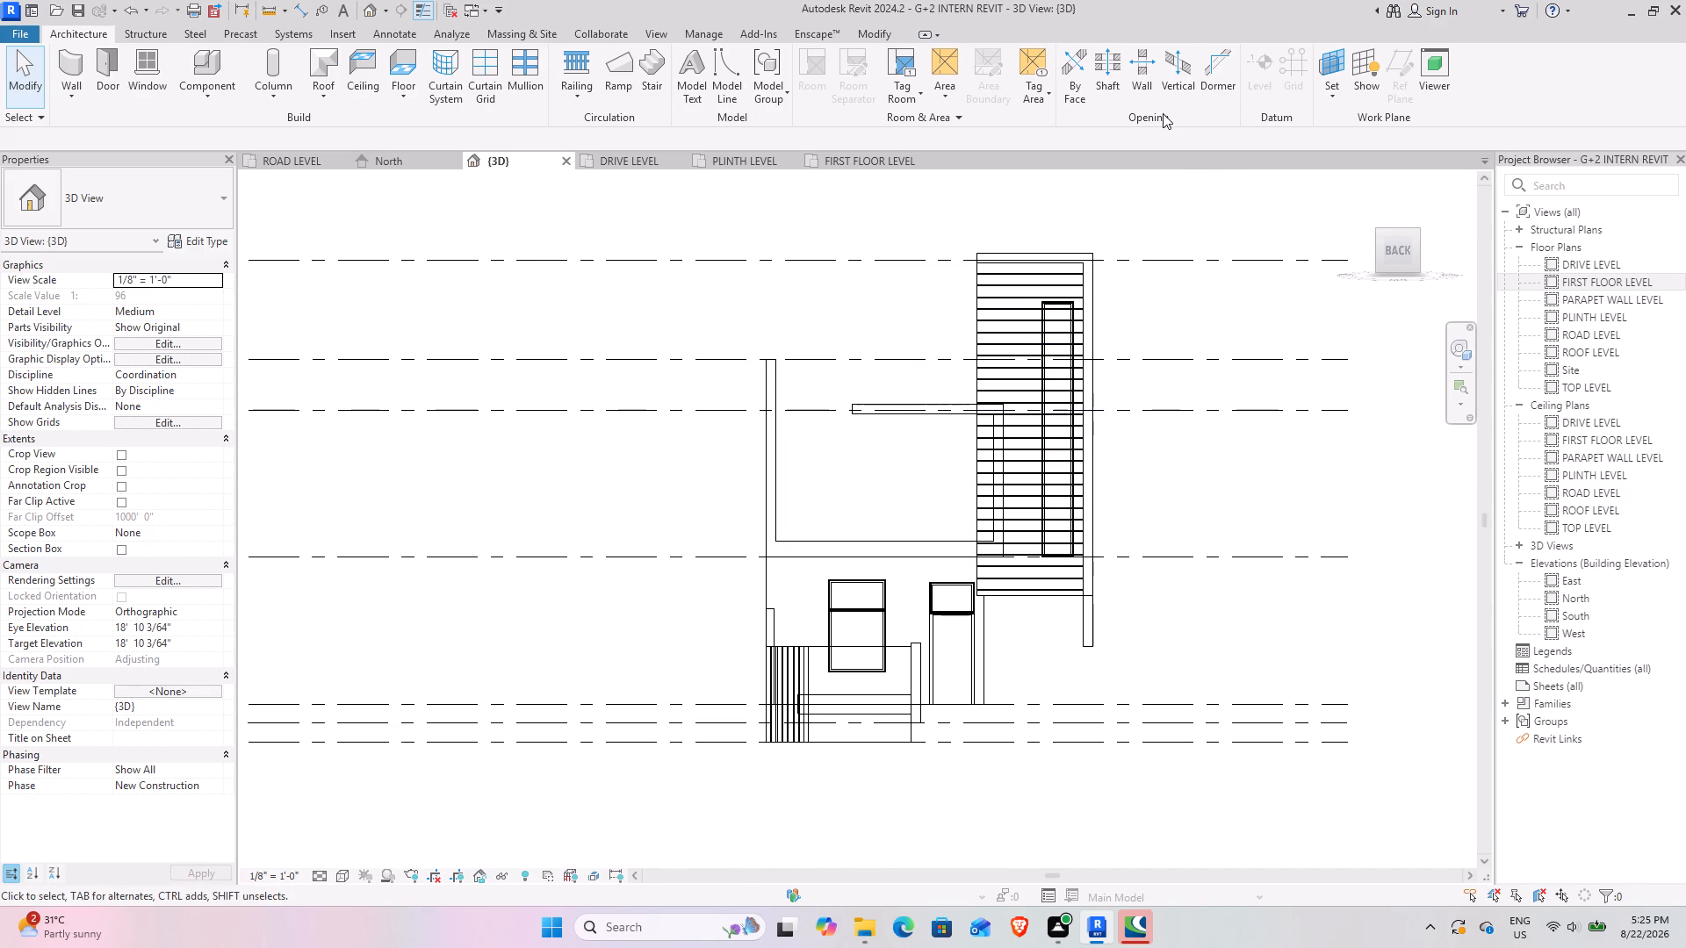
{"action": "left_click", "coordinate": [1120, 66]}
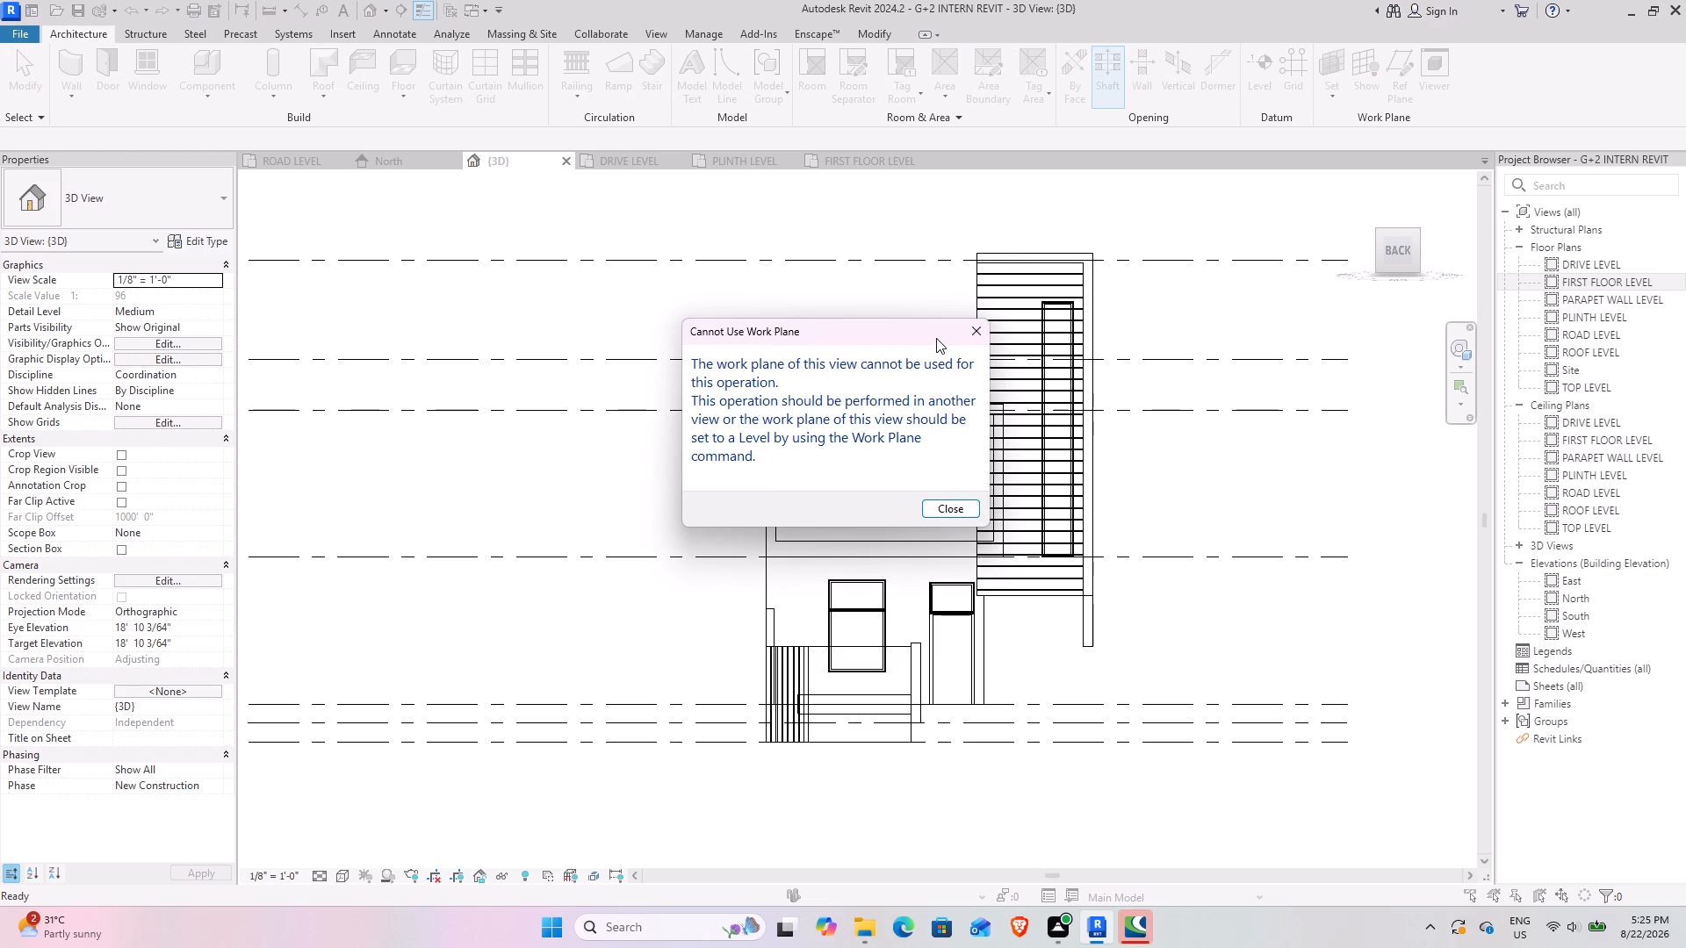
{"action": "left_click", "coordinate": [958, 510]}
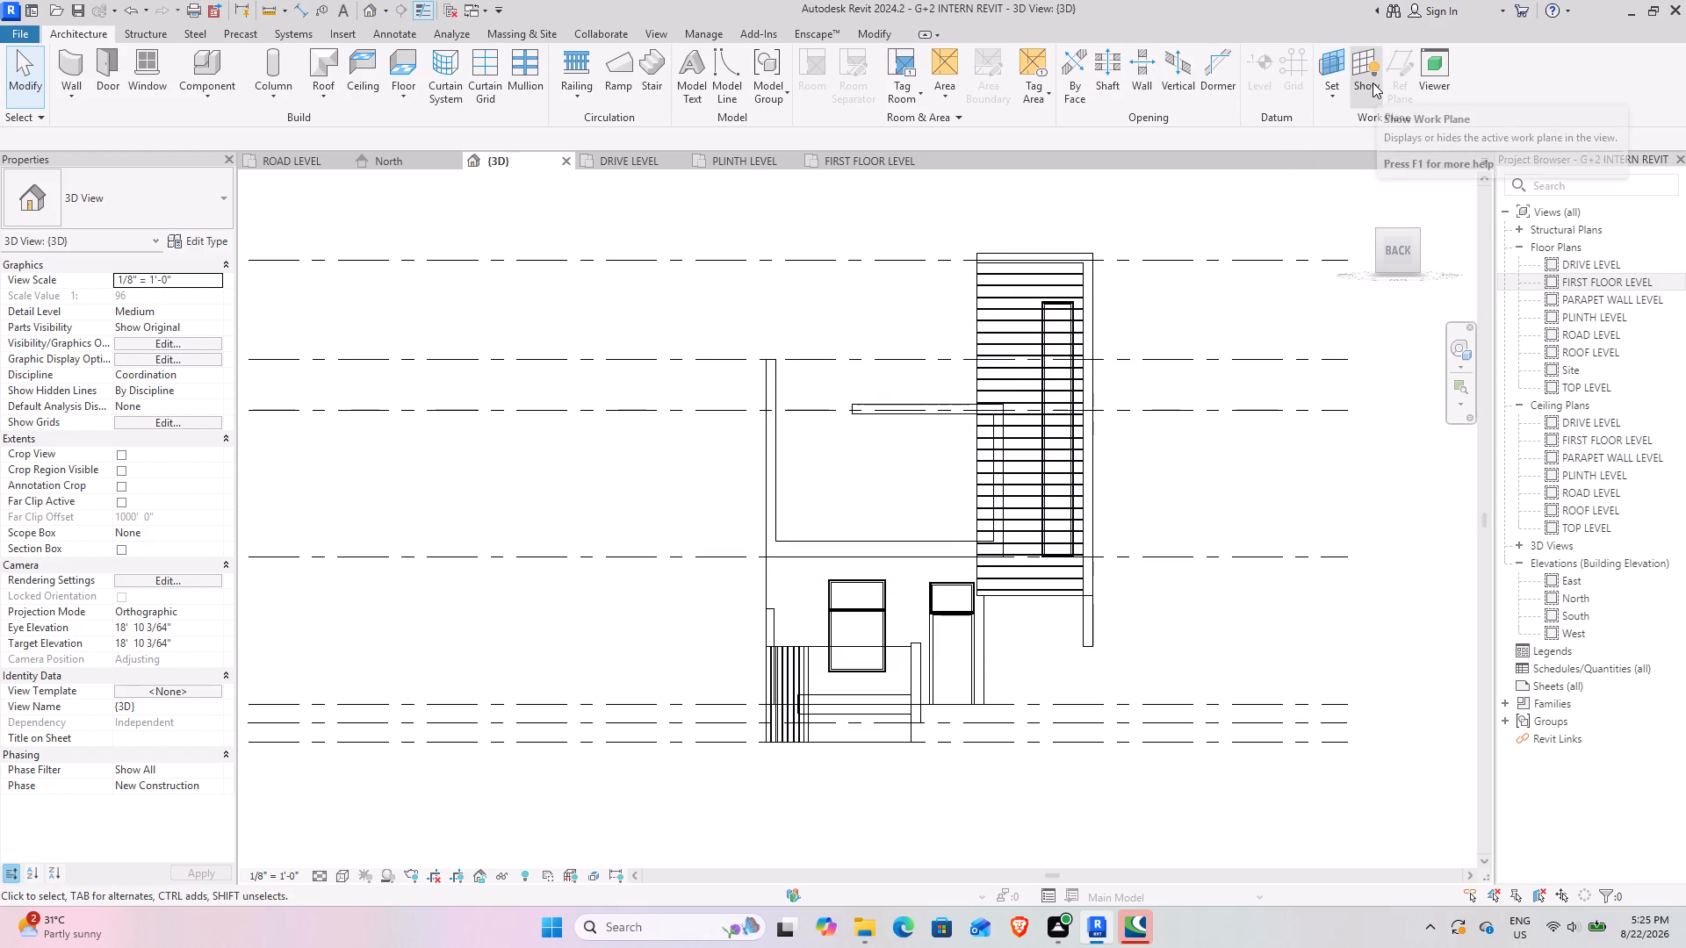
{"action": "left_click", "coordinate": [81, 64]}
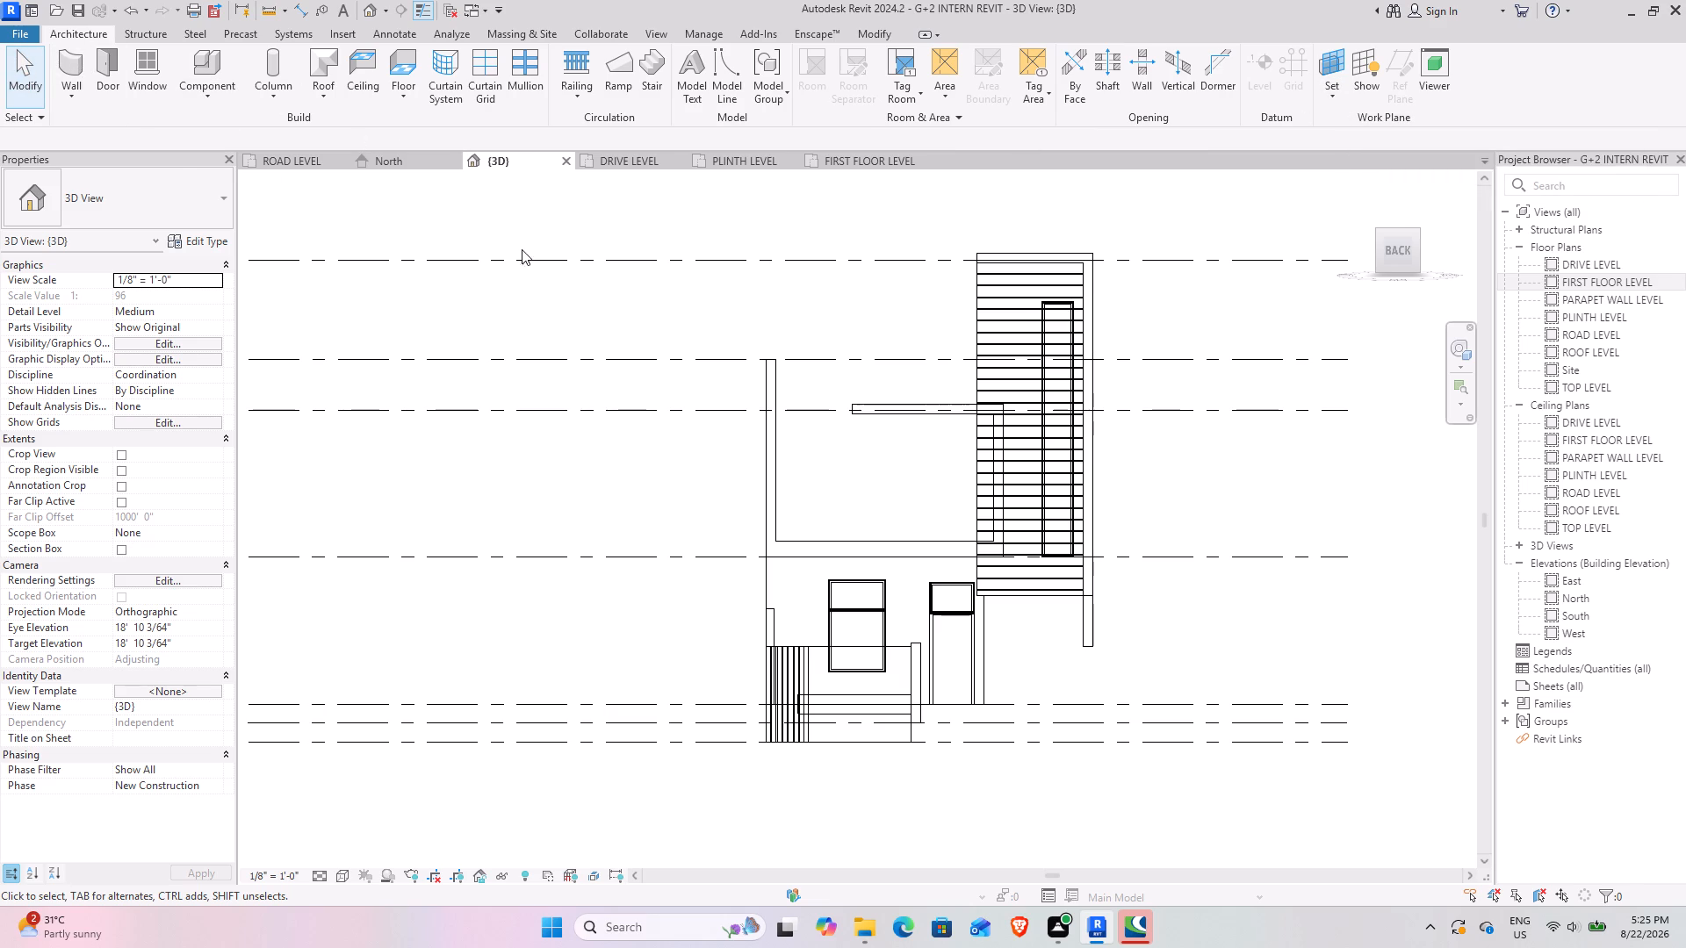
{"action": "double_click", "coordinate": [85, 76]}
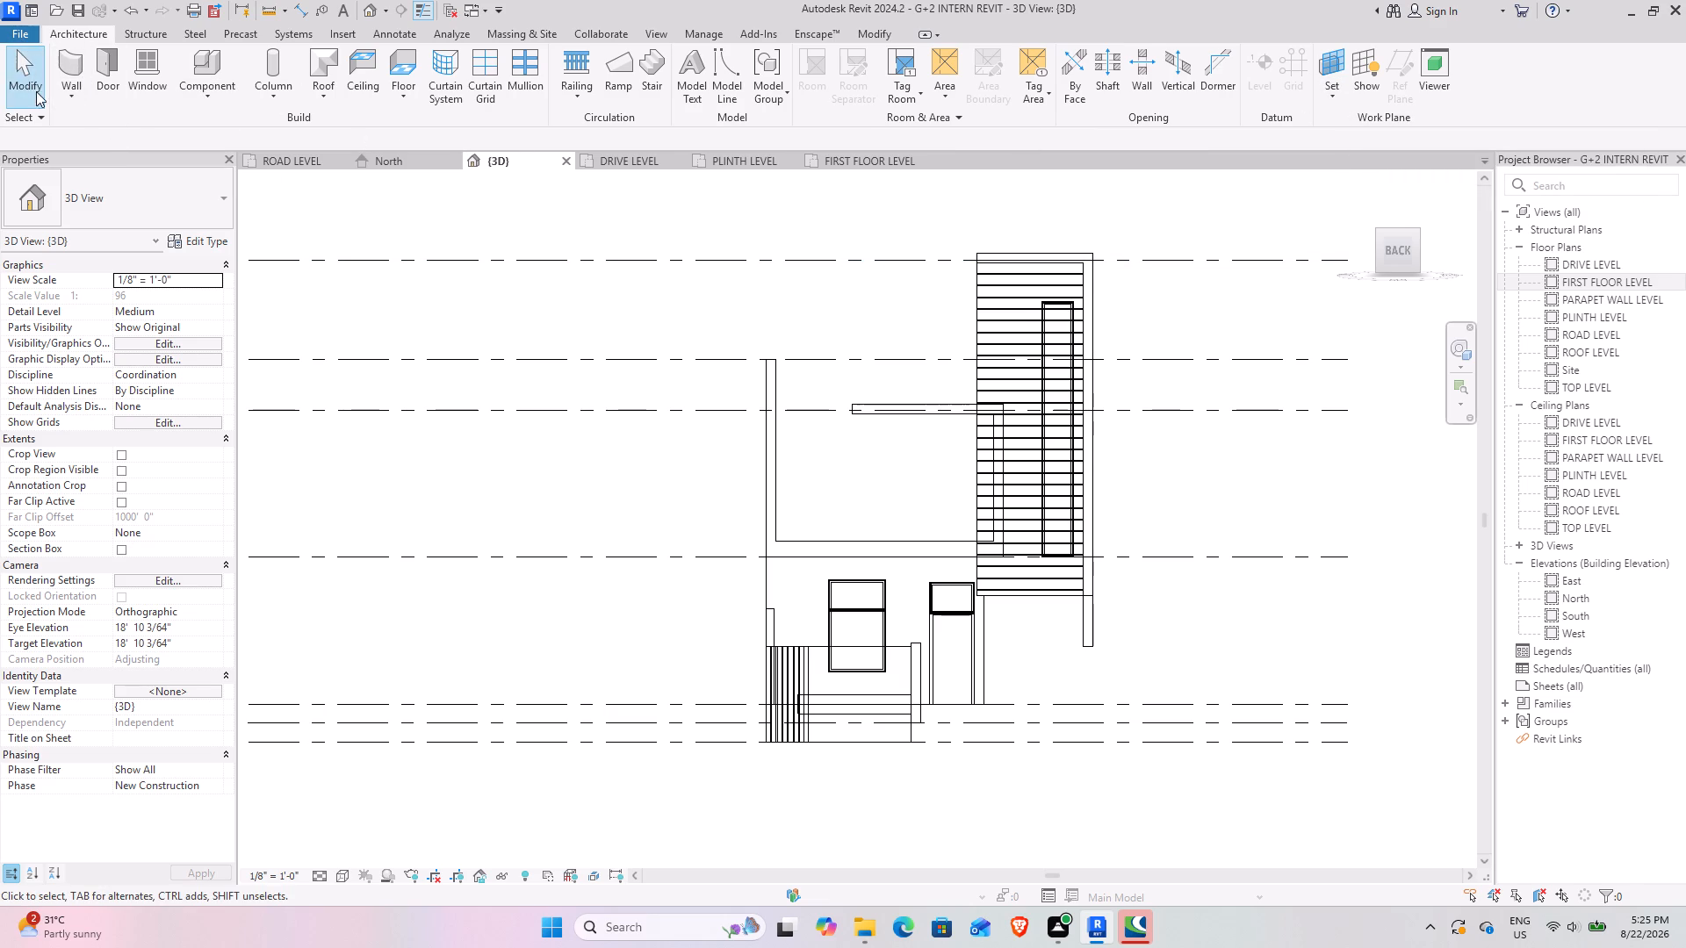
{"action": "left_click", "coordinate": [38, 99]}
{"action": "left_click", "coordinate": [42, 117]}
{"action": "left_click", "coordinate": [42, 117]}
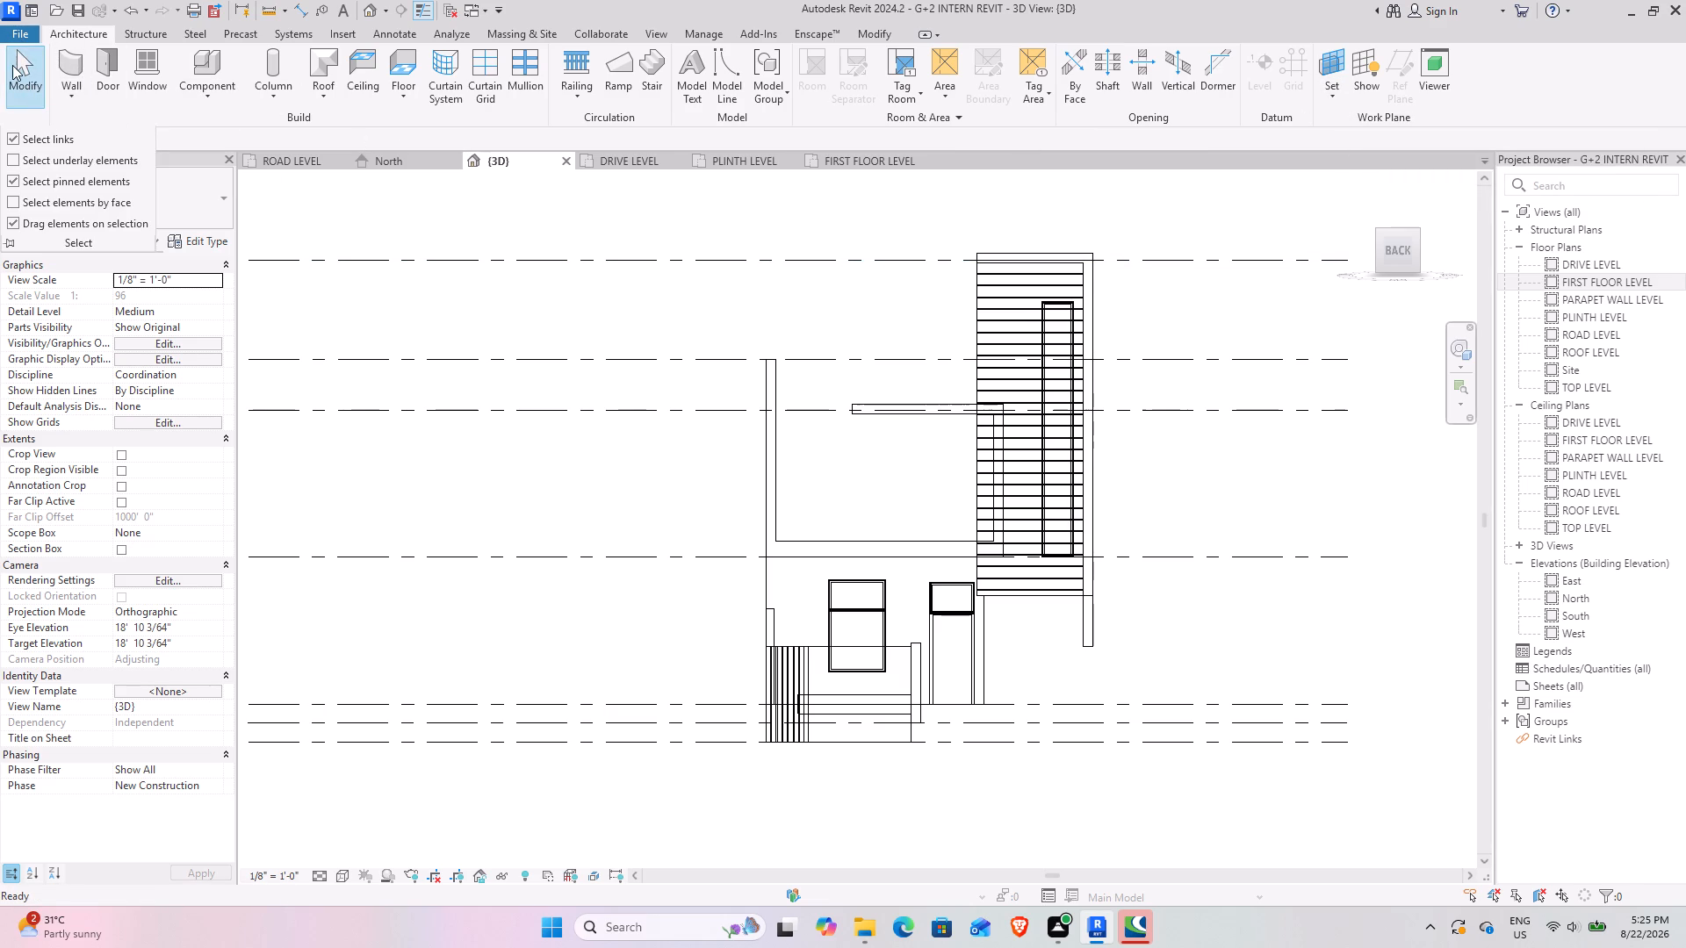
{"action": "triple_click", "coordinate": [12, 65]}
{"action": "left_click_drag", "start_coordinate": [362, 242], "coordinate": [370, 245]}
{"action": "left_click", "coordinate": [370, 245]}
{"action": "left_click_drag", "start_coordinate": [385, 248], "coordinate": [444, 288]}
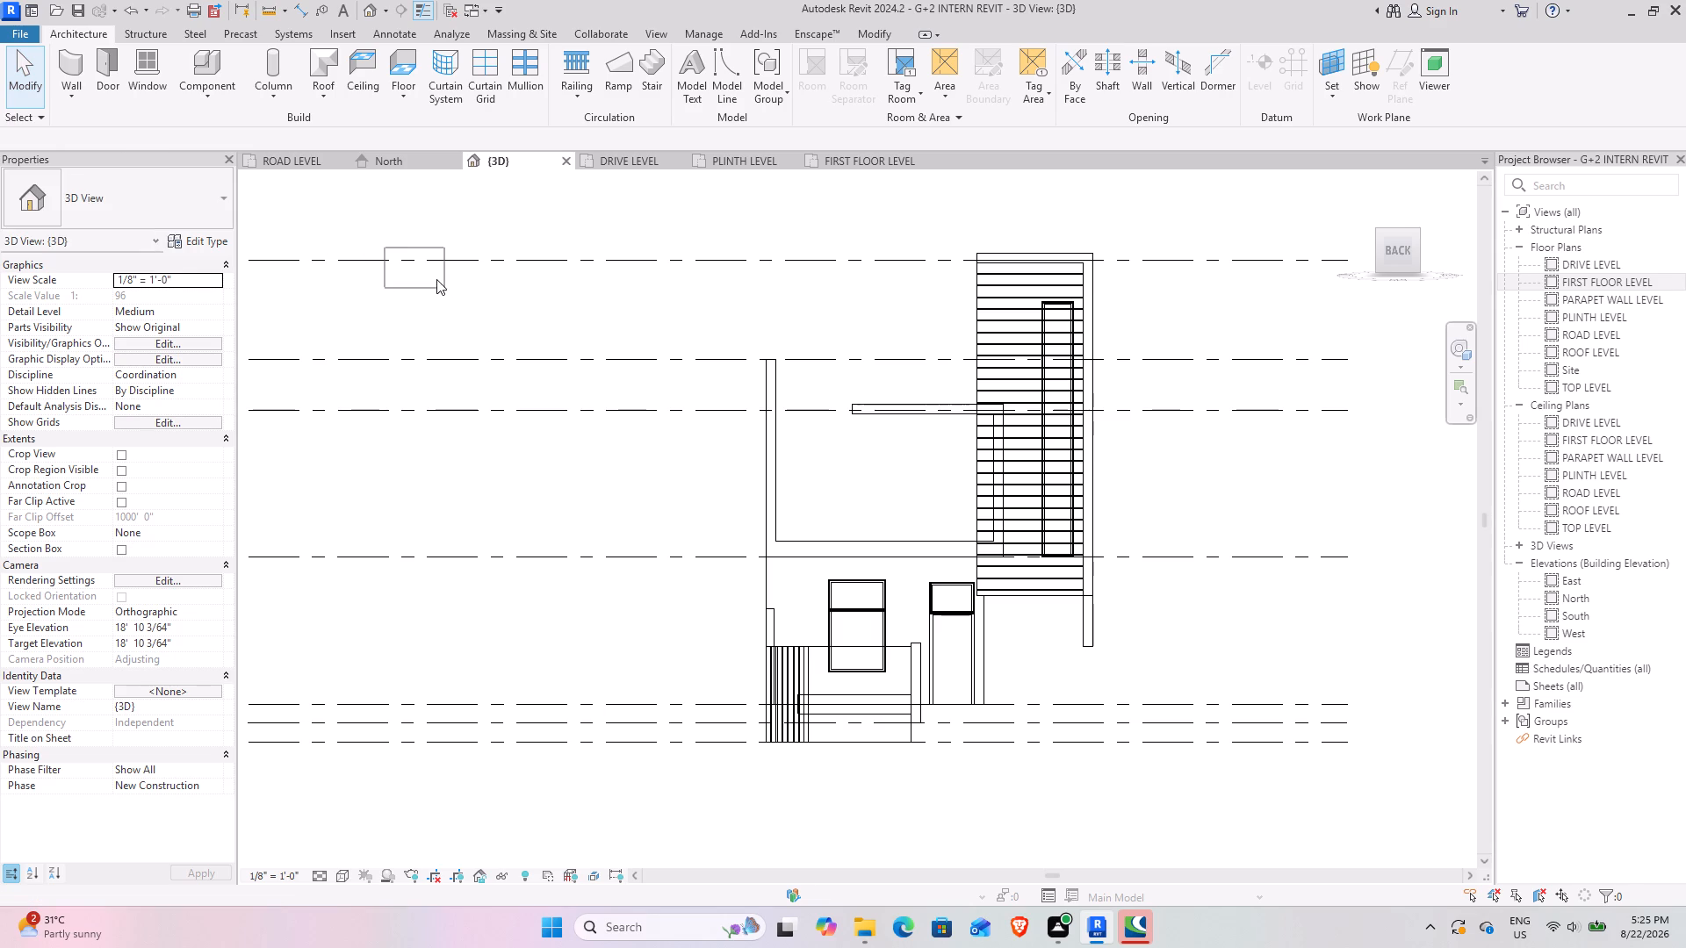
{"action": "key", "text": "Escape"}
Change the 3D view's visual style from wireframe to a solid display showing surface materials, with the rear projections in view.
{"action": "scroll", "coordinate": [540, 504], "scroll_direction": "down", "scroll_amount": 2}
{"action": "middle_click_drag", "start_coordinate": [537, 511], "coordinate": [695, 583], "text": "shift"}
{"action": "middle_click_drag", "start_coordinate": [705, 543], "coordinate": [677, 549], "text": "shift"}
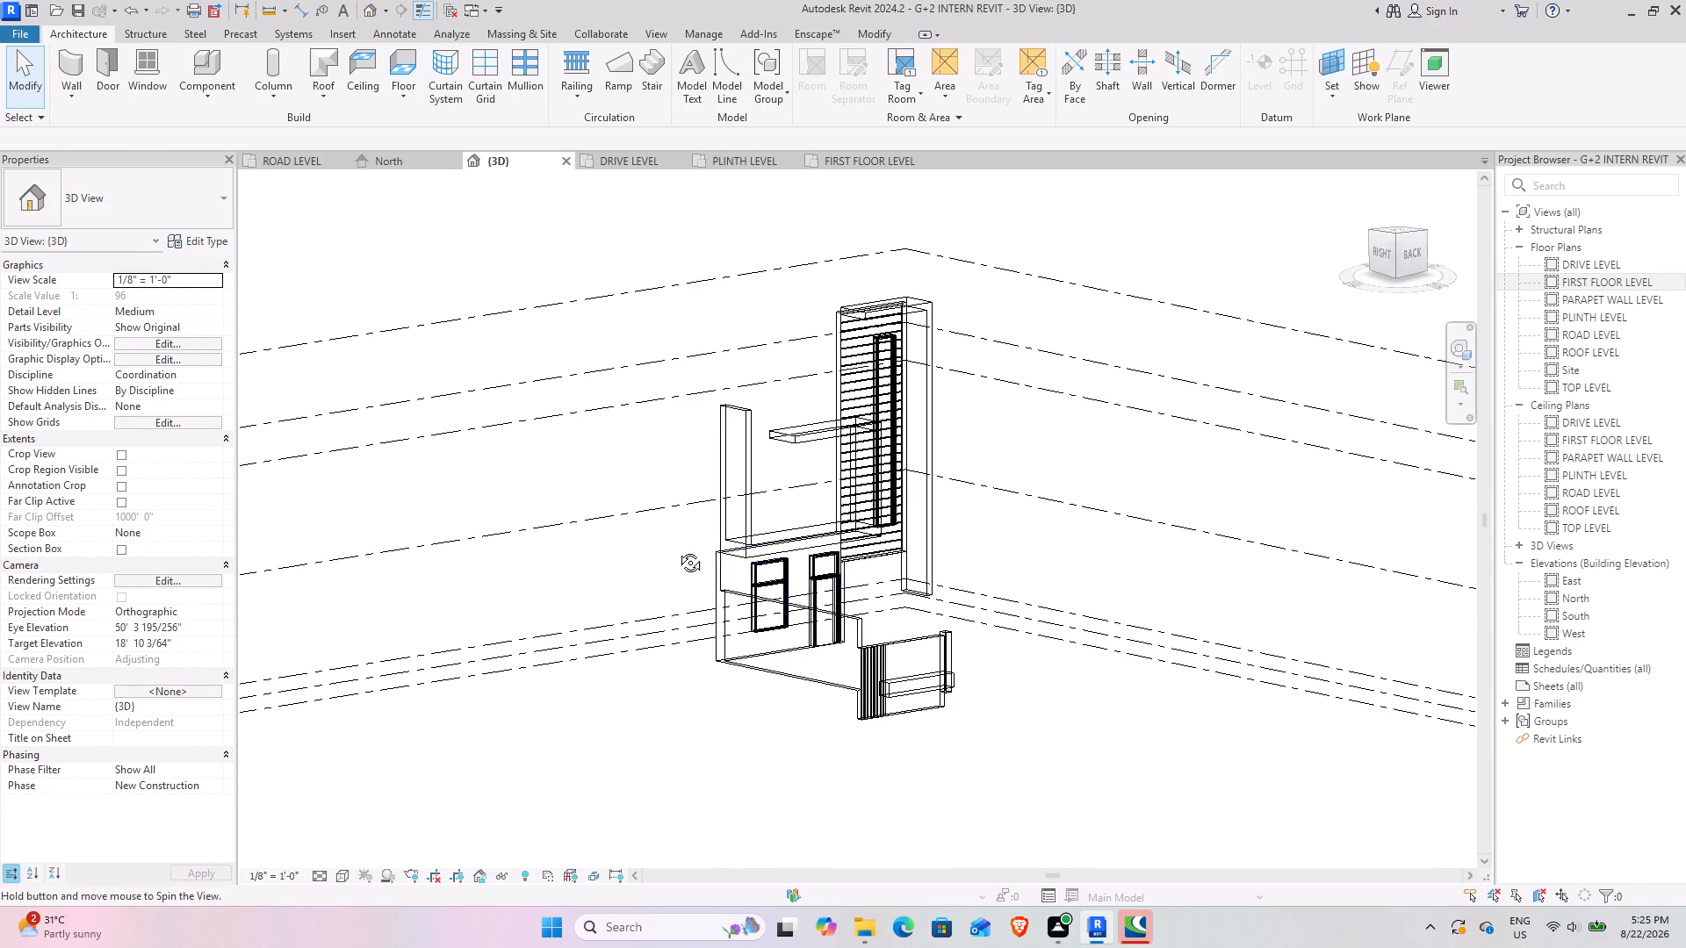
{"action": "middle_click_drag", "start_coordinate": [677, 549], "coordinate": [508, 603], "text": "shift"}
{"action": "scroll", "coordinate": [962, 320], "scroll_direction": "up", "scroll_amount": 1}
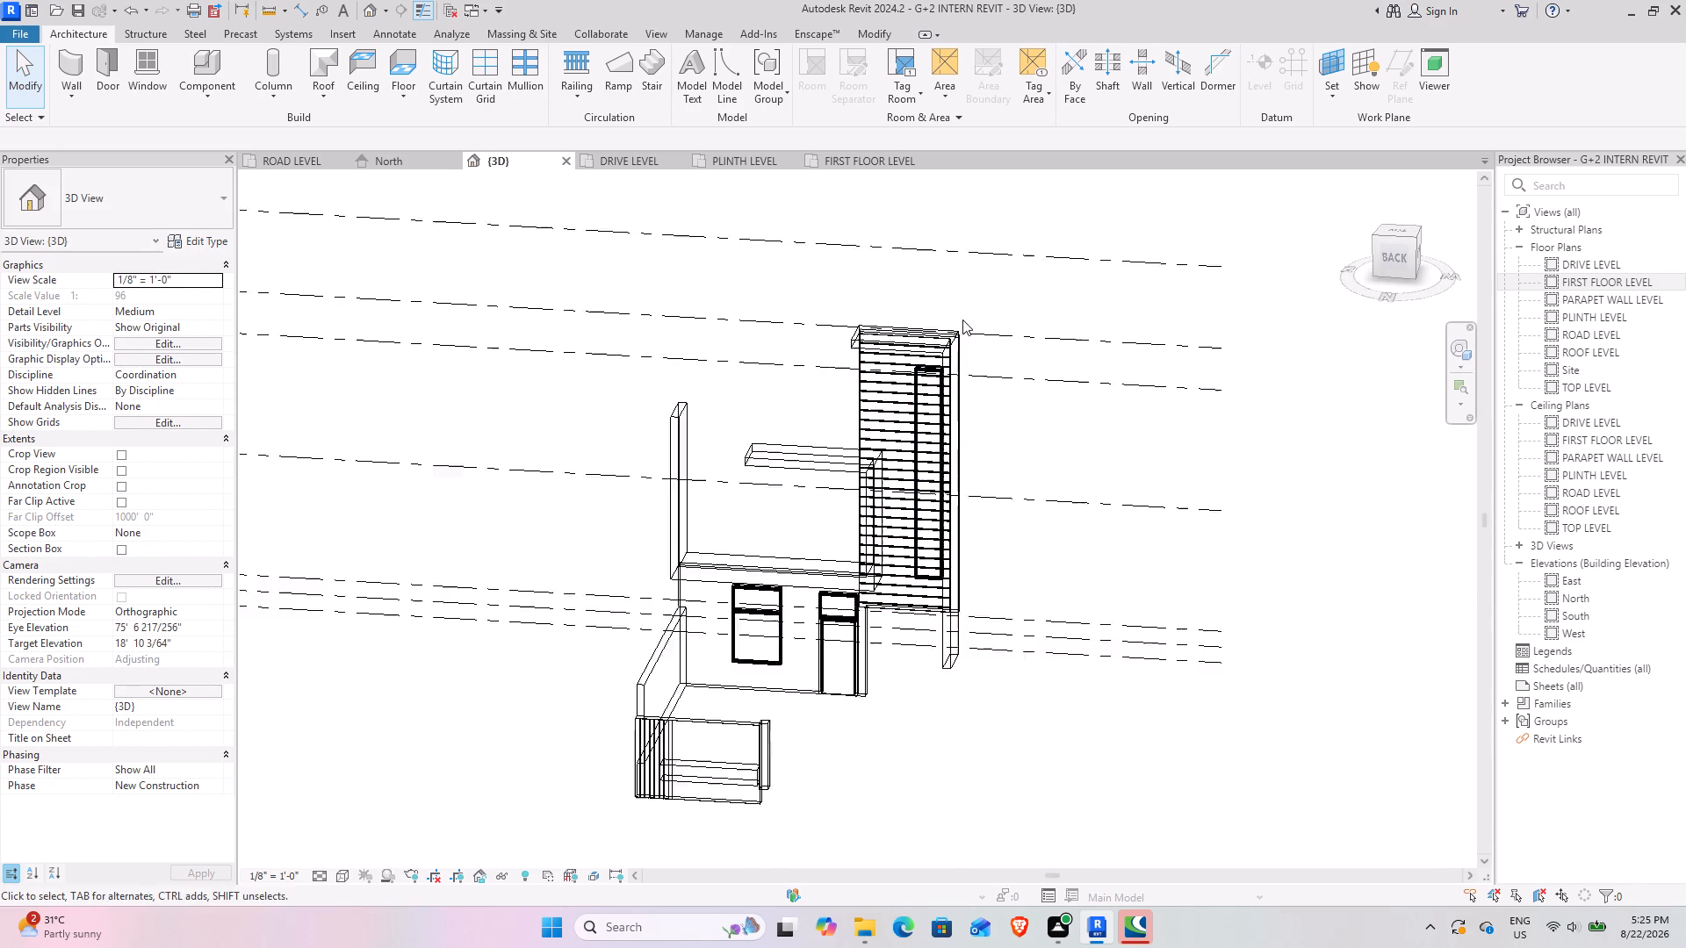
{"action": "scroll", "coordinate": [962, 320], "scroll_direction": "up", "scroll_amount": 1}
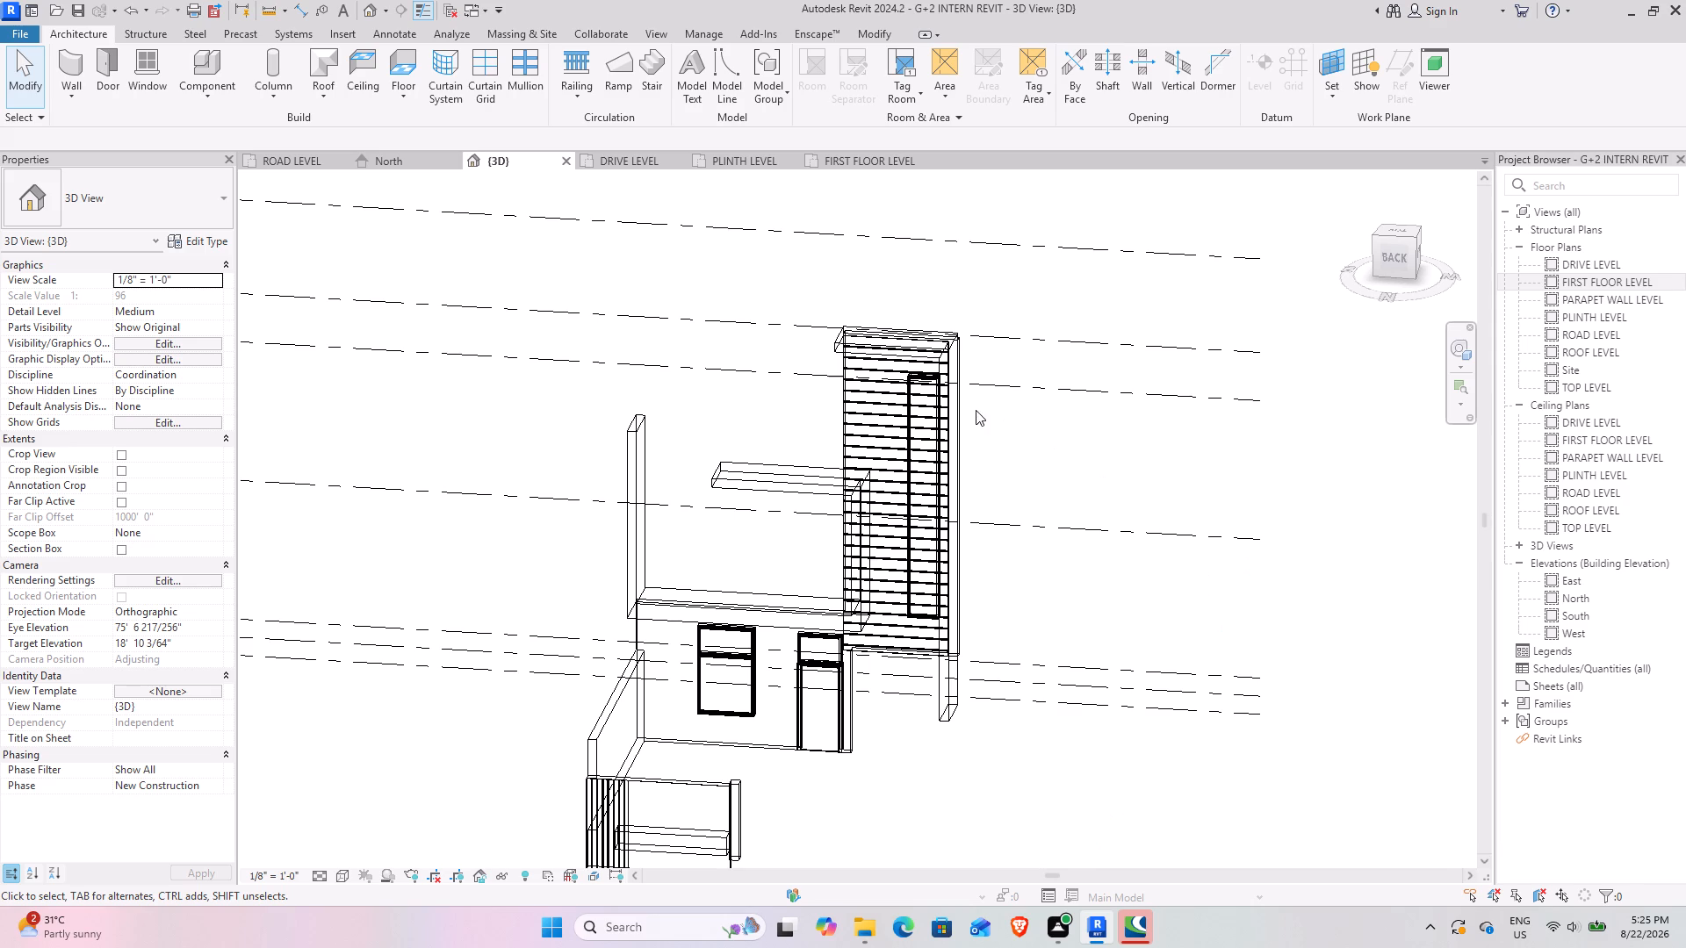
{"action": "middle_click_drag", "start_coordinate": [936, 399], "coordinate": [747, 401], "text": "shift"}
{"action": "scroll", "coordinate": [813, 476], "scroll_direction": "up", "scroll_amount": 3}
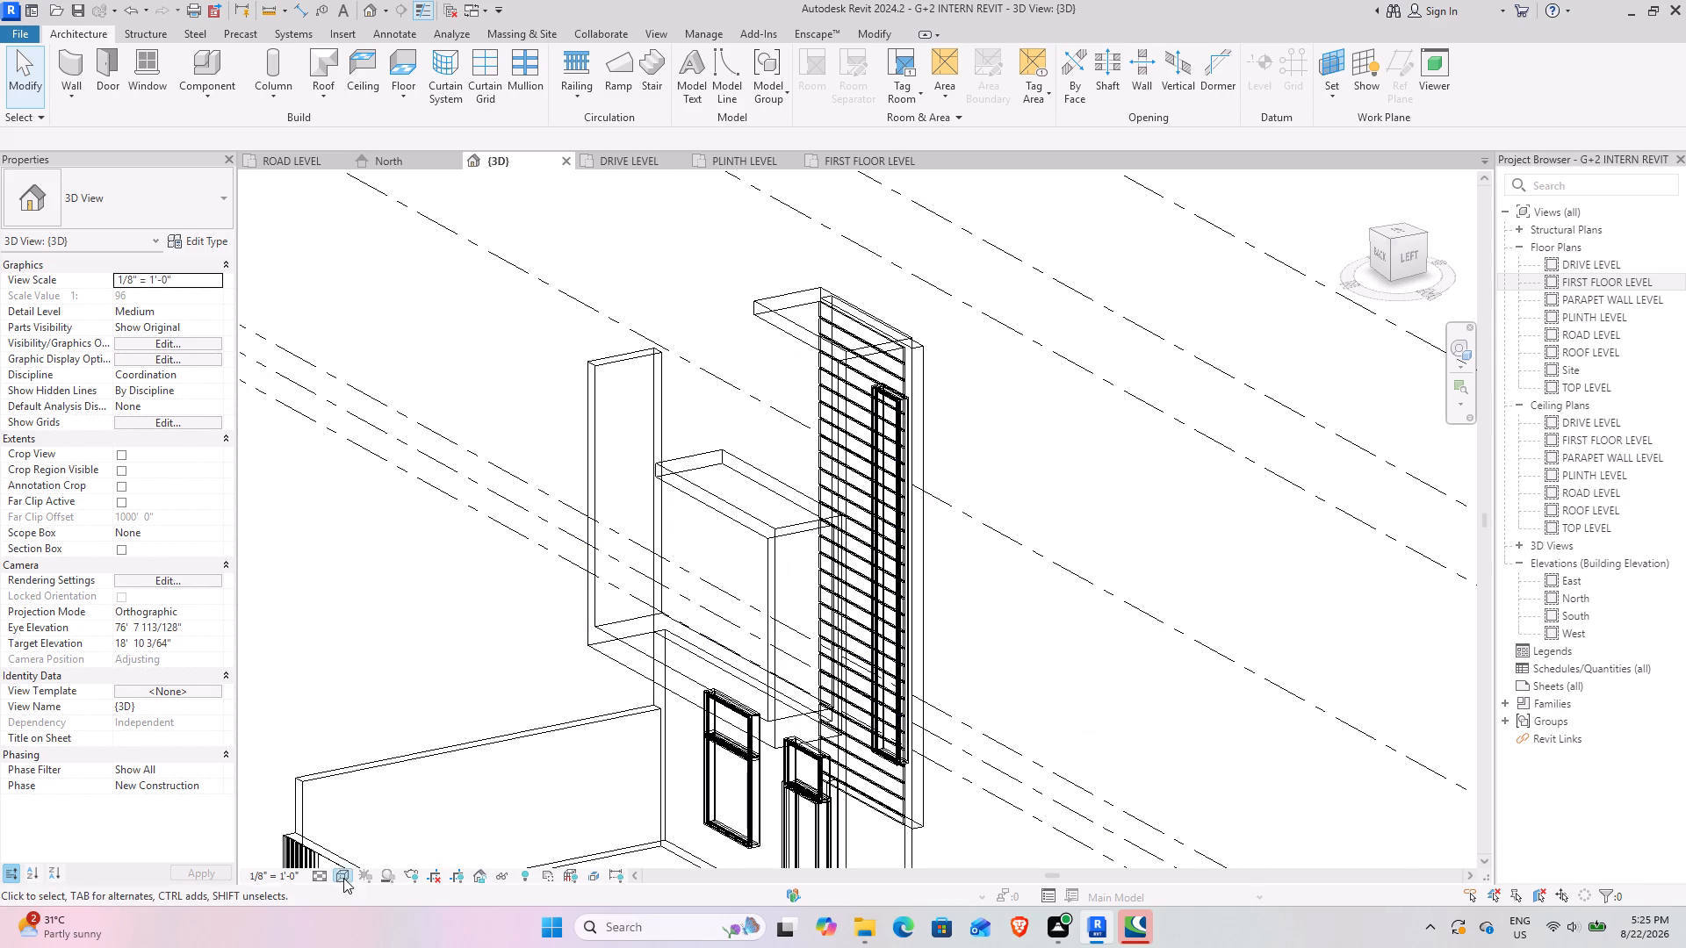
{"action": "left_click", "coordinate": [342, 877]}
{"action": "left_click", "coordinate": [349, 860]}
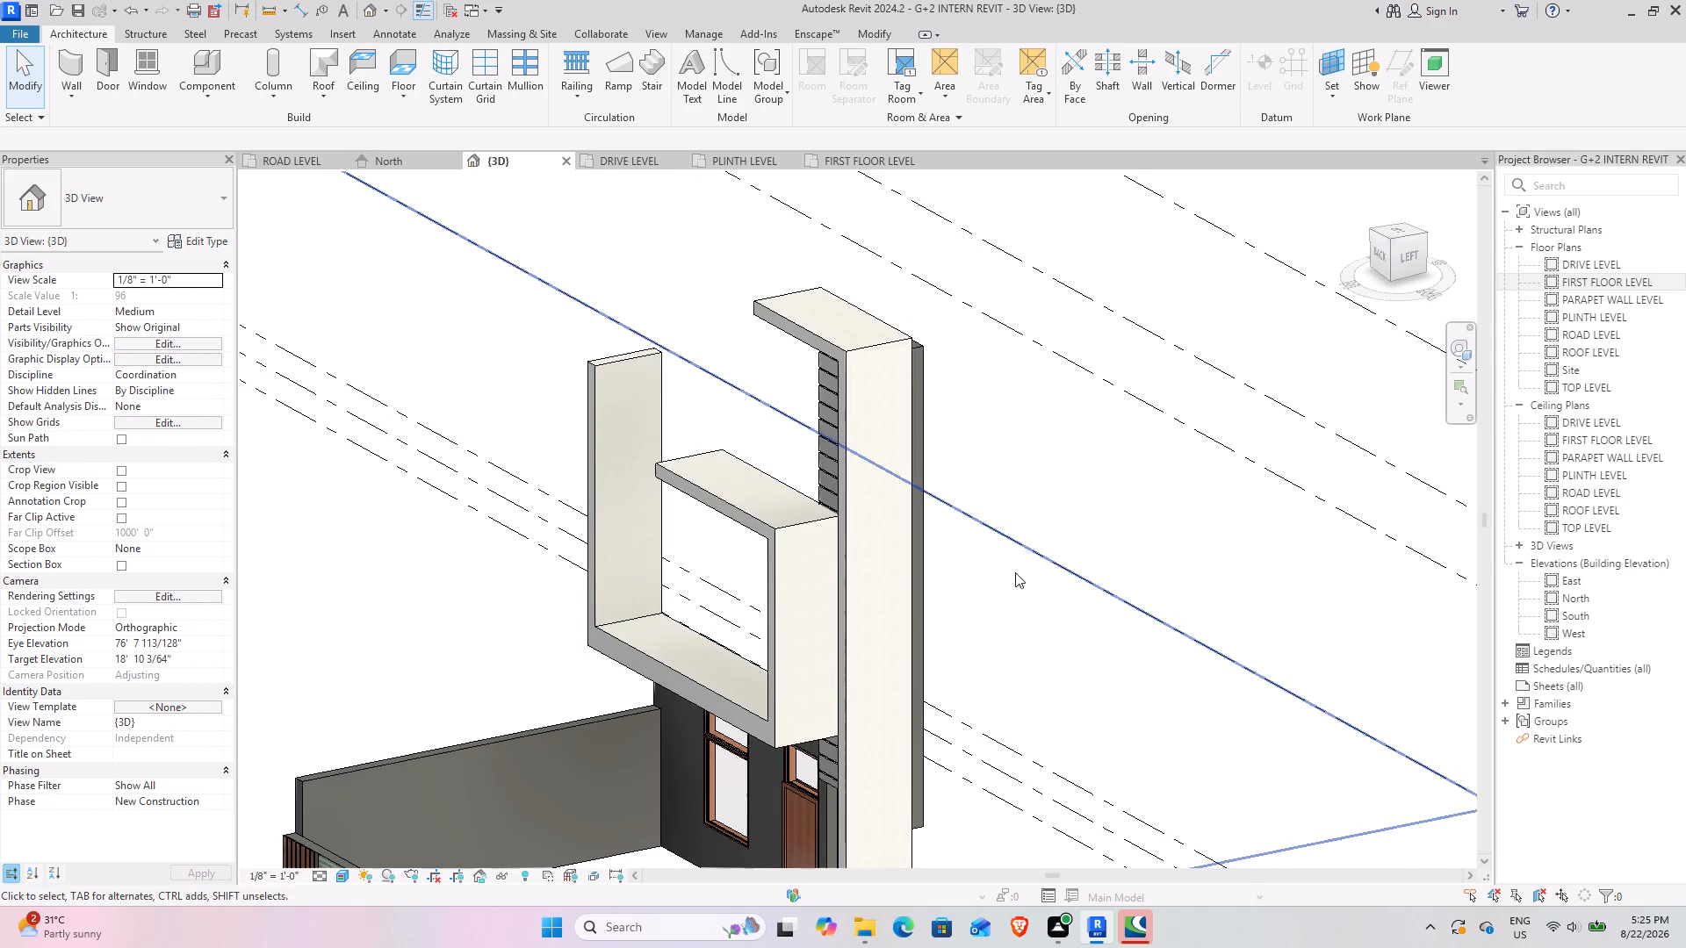
{"action": "scroll", "coordinate": [918, 608], "scroll_direction": "down", "scroll_amount": 4}
{"action": "middle_click_drag", "start_coordinate": [803, 600], "coordinate": [964, 573], "text": "shift"}
{"action": "left_click", "coordinate": [924, 470]}
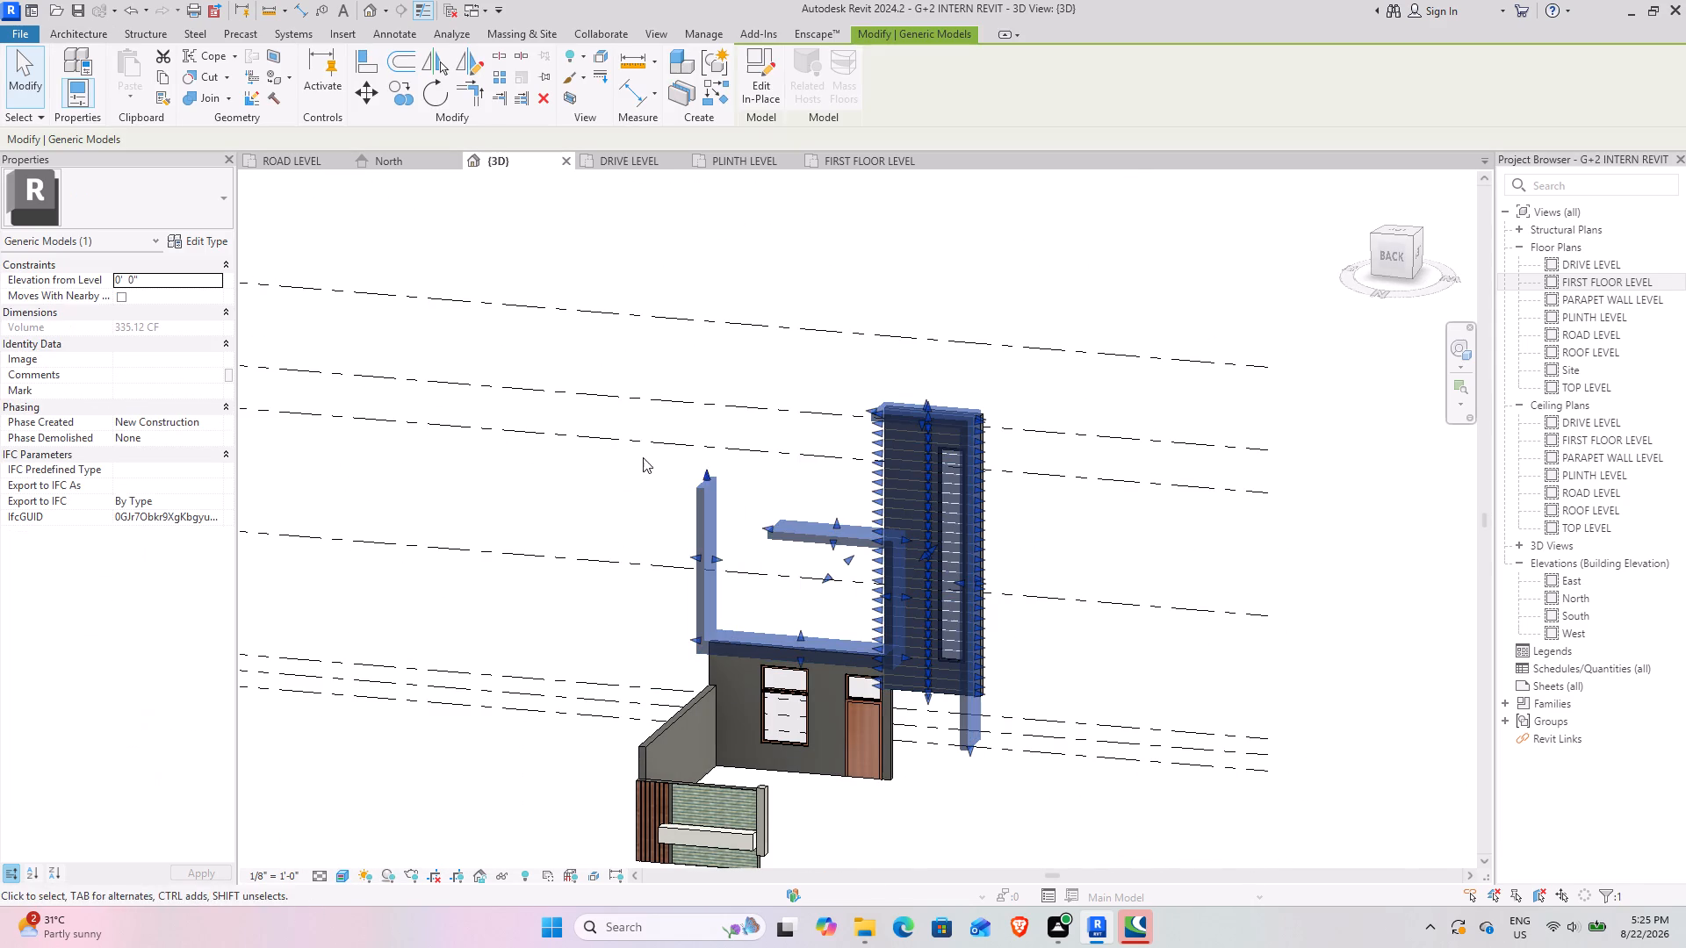
{"action": "left_click", "coordinate": [452, 261]}
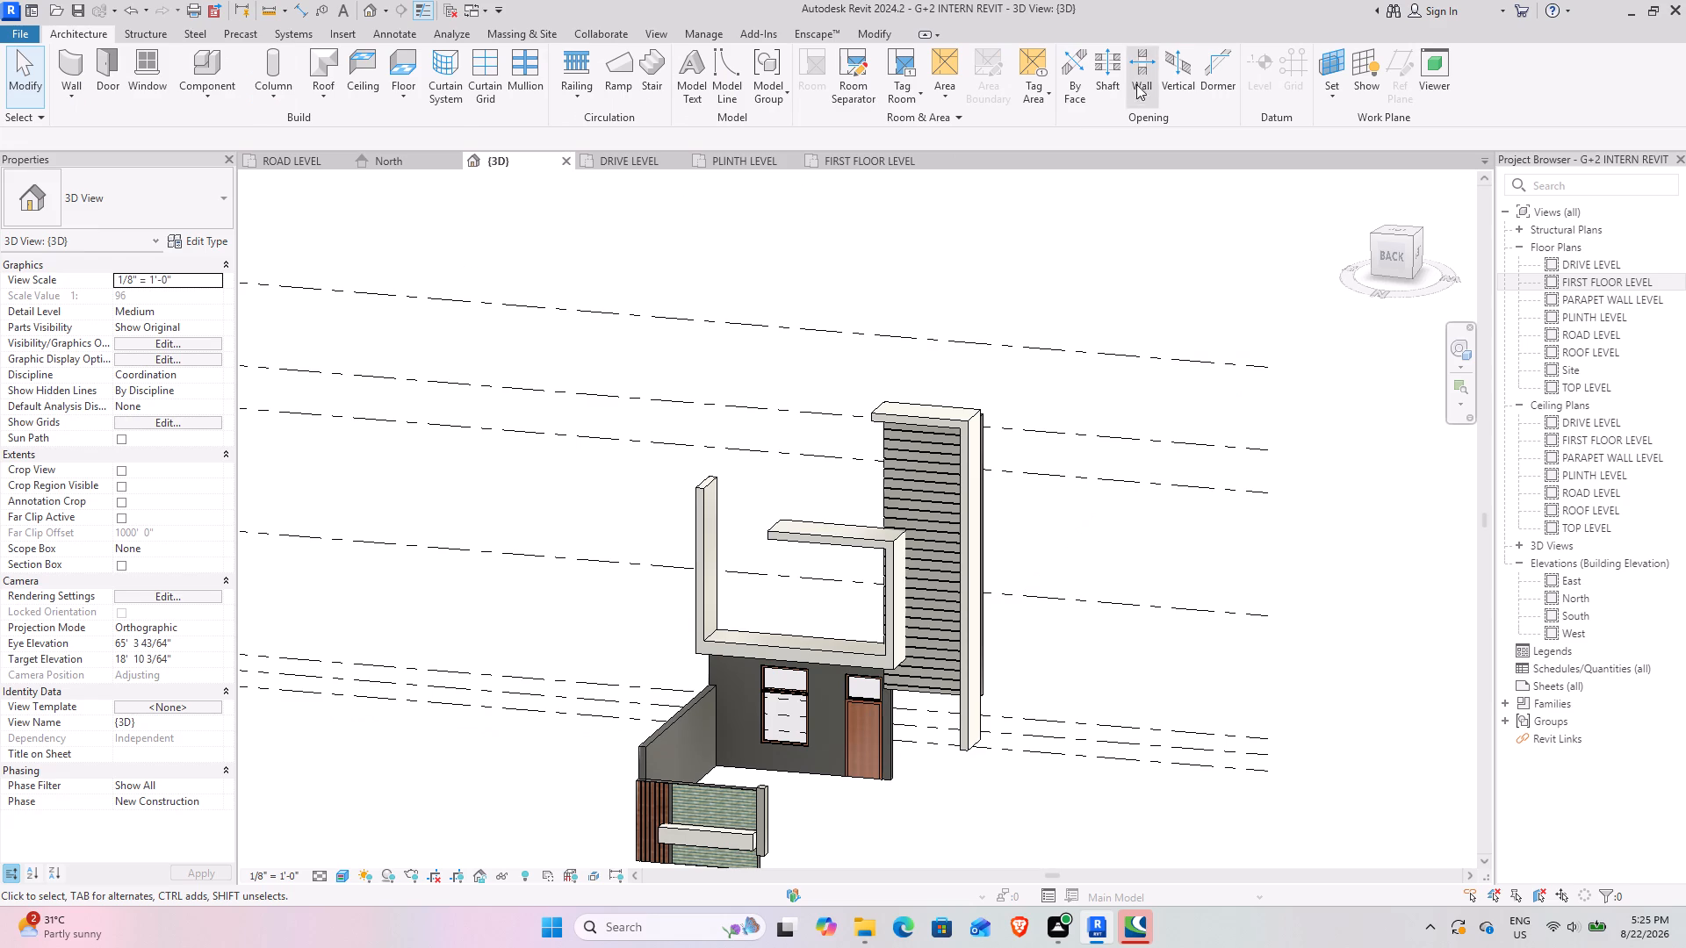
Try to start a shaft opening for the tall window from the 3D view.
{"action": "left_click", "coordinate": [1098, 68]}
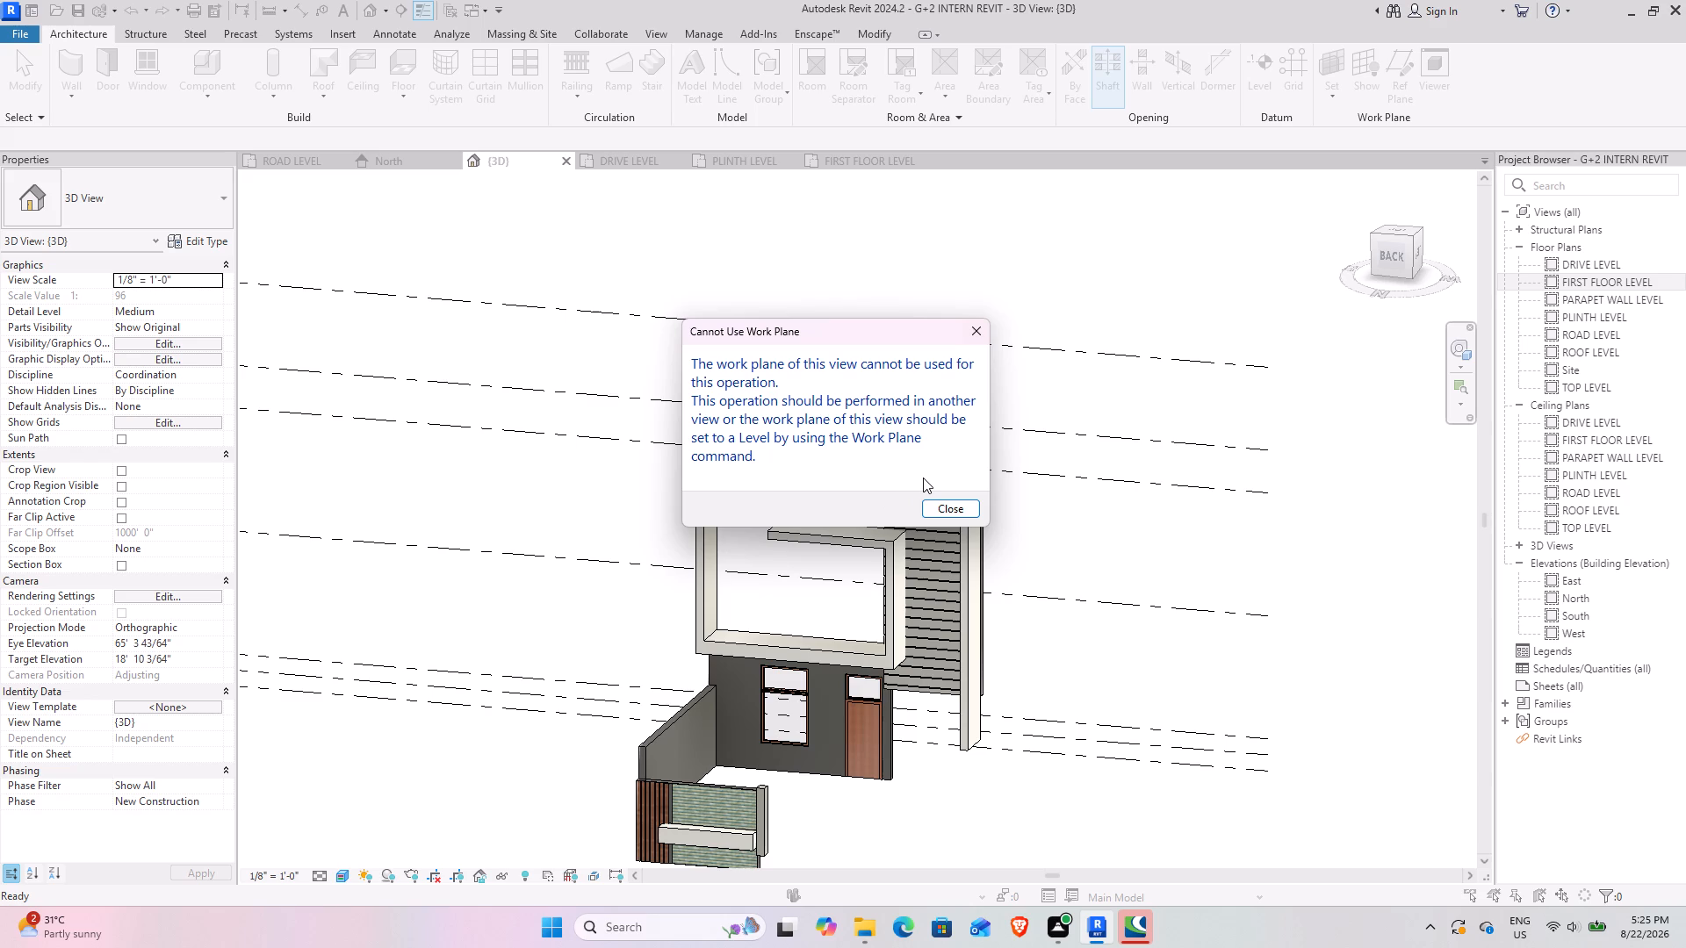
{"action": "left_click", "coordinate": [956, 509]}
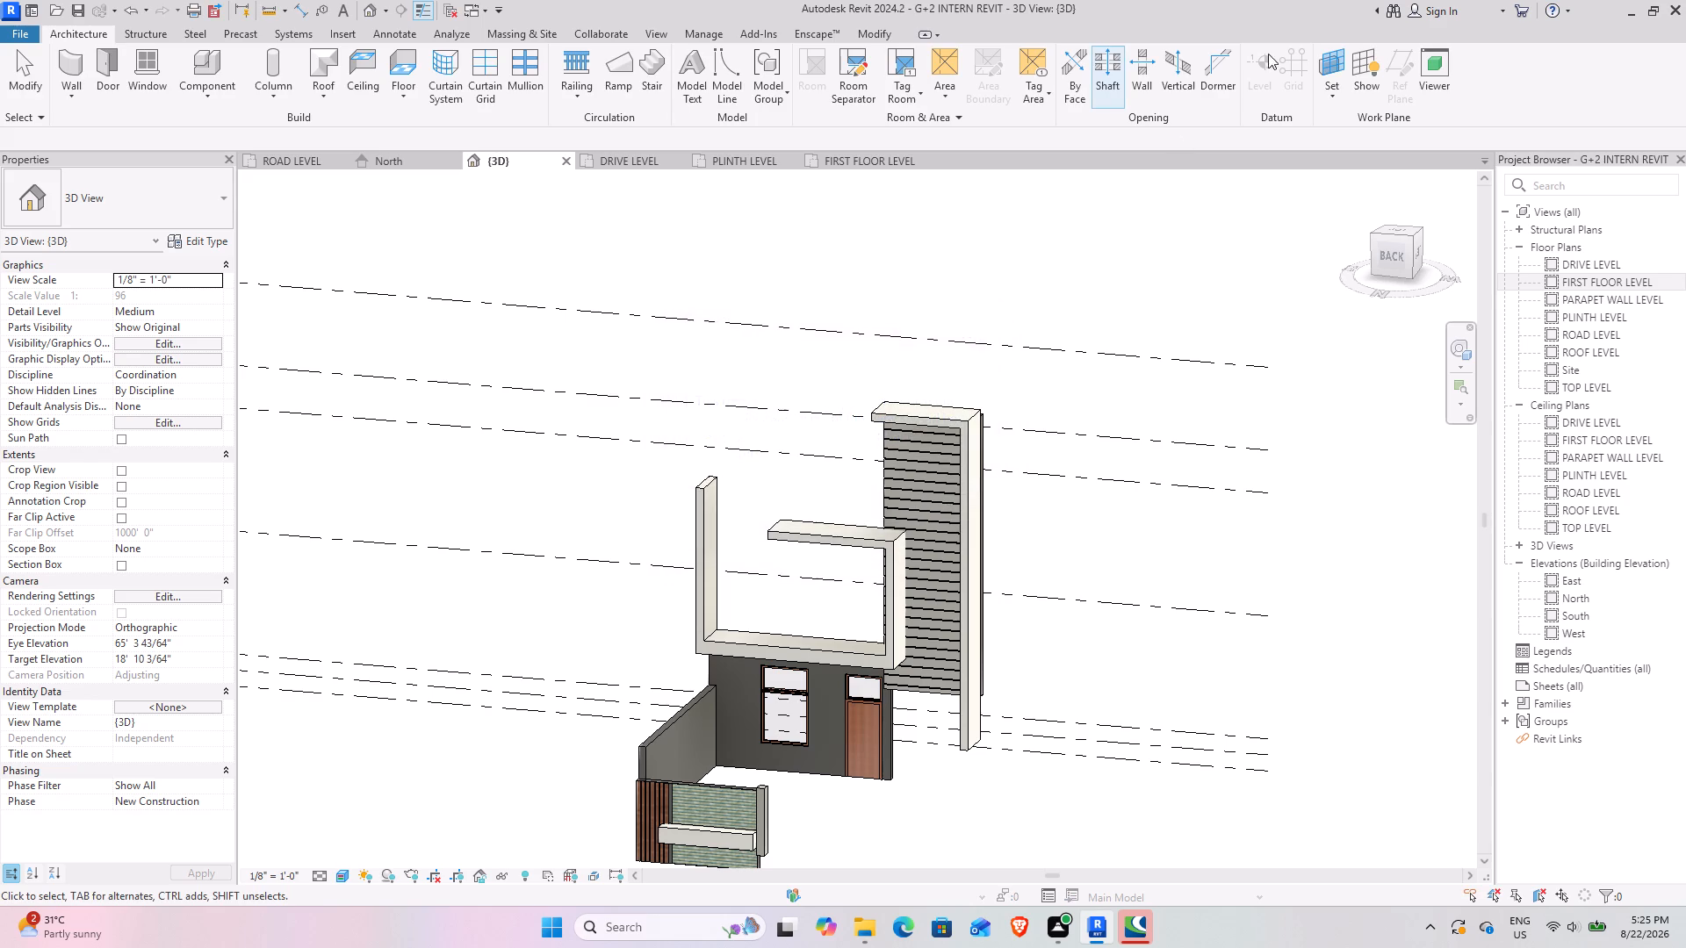
Display the active work plane on the tall-window wall in the 3D view and hide it again.
{"action": "left_click", "coordinate": [1333, 89]}
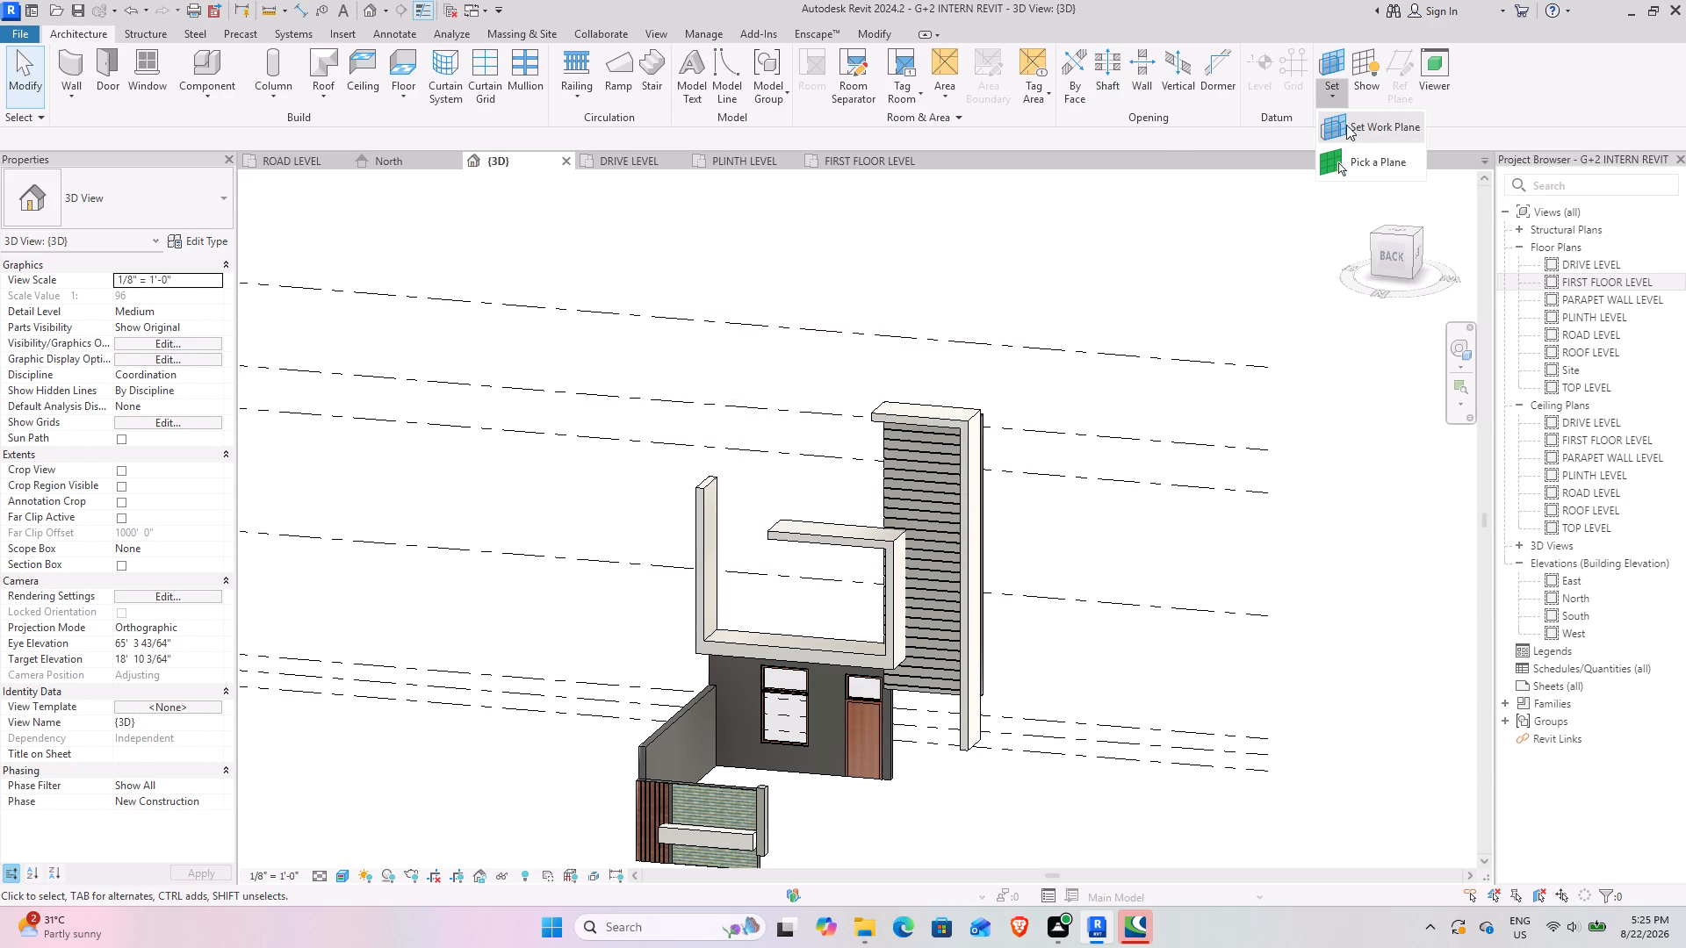
{"action": "left_click", "coordinate": [1370, 84]}
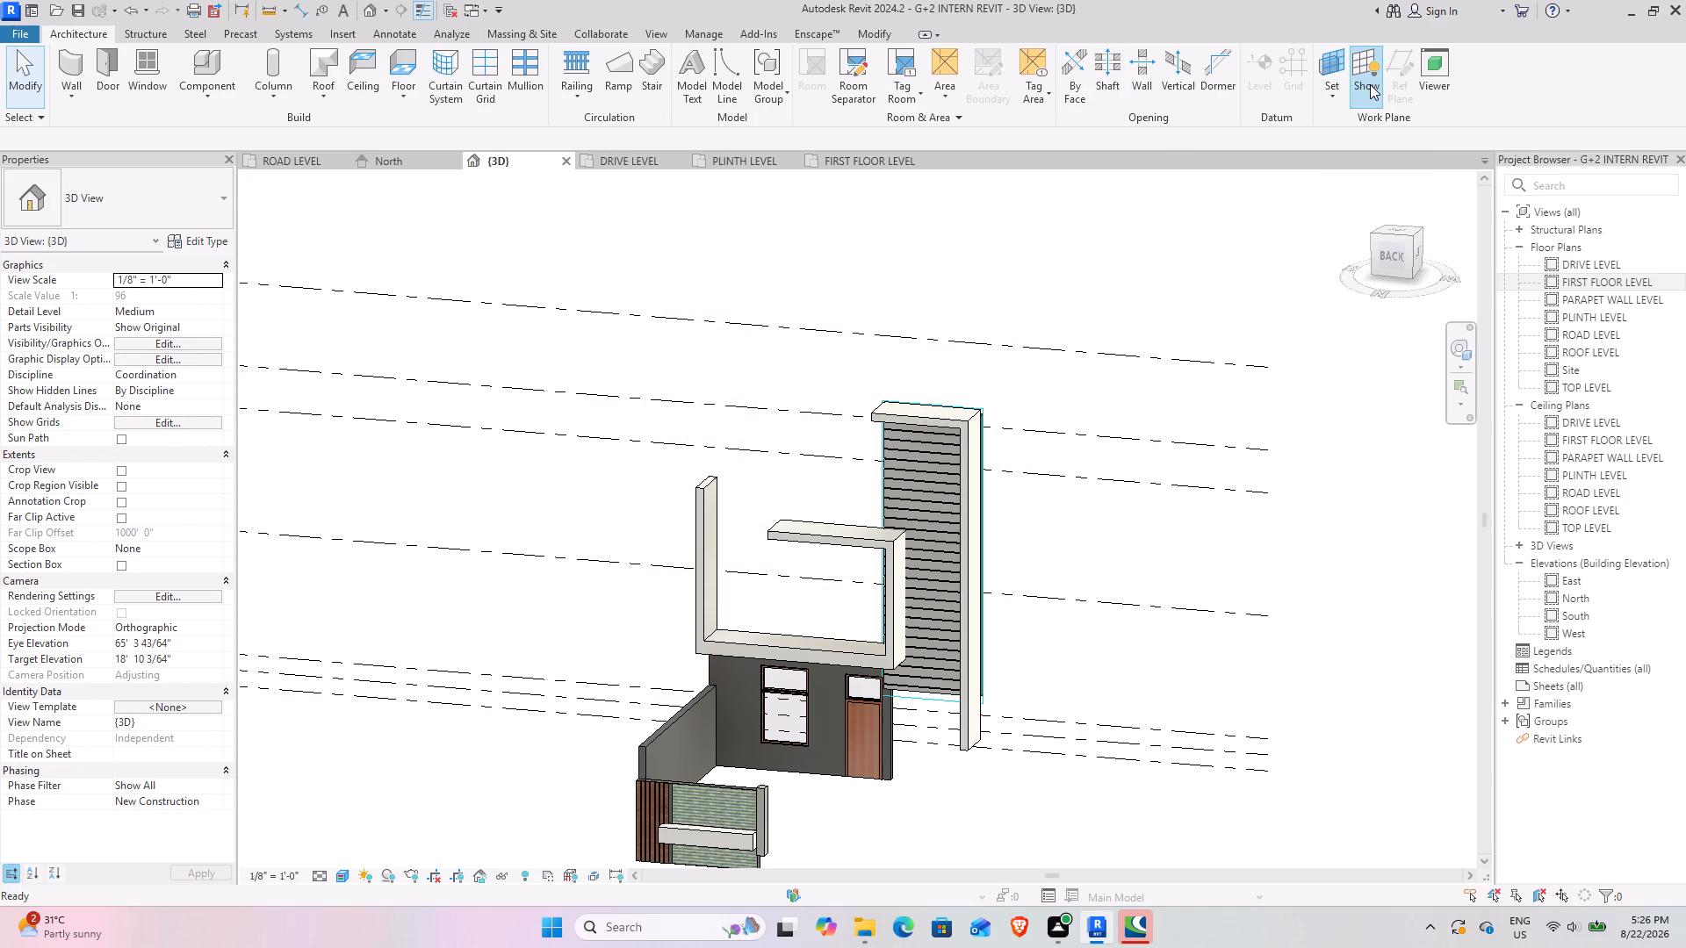
{"action": "left_click", "coordinate": [1370, 84]}
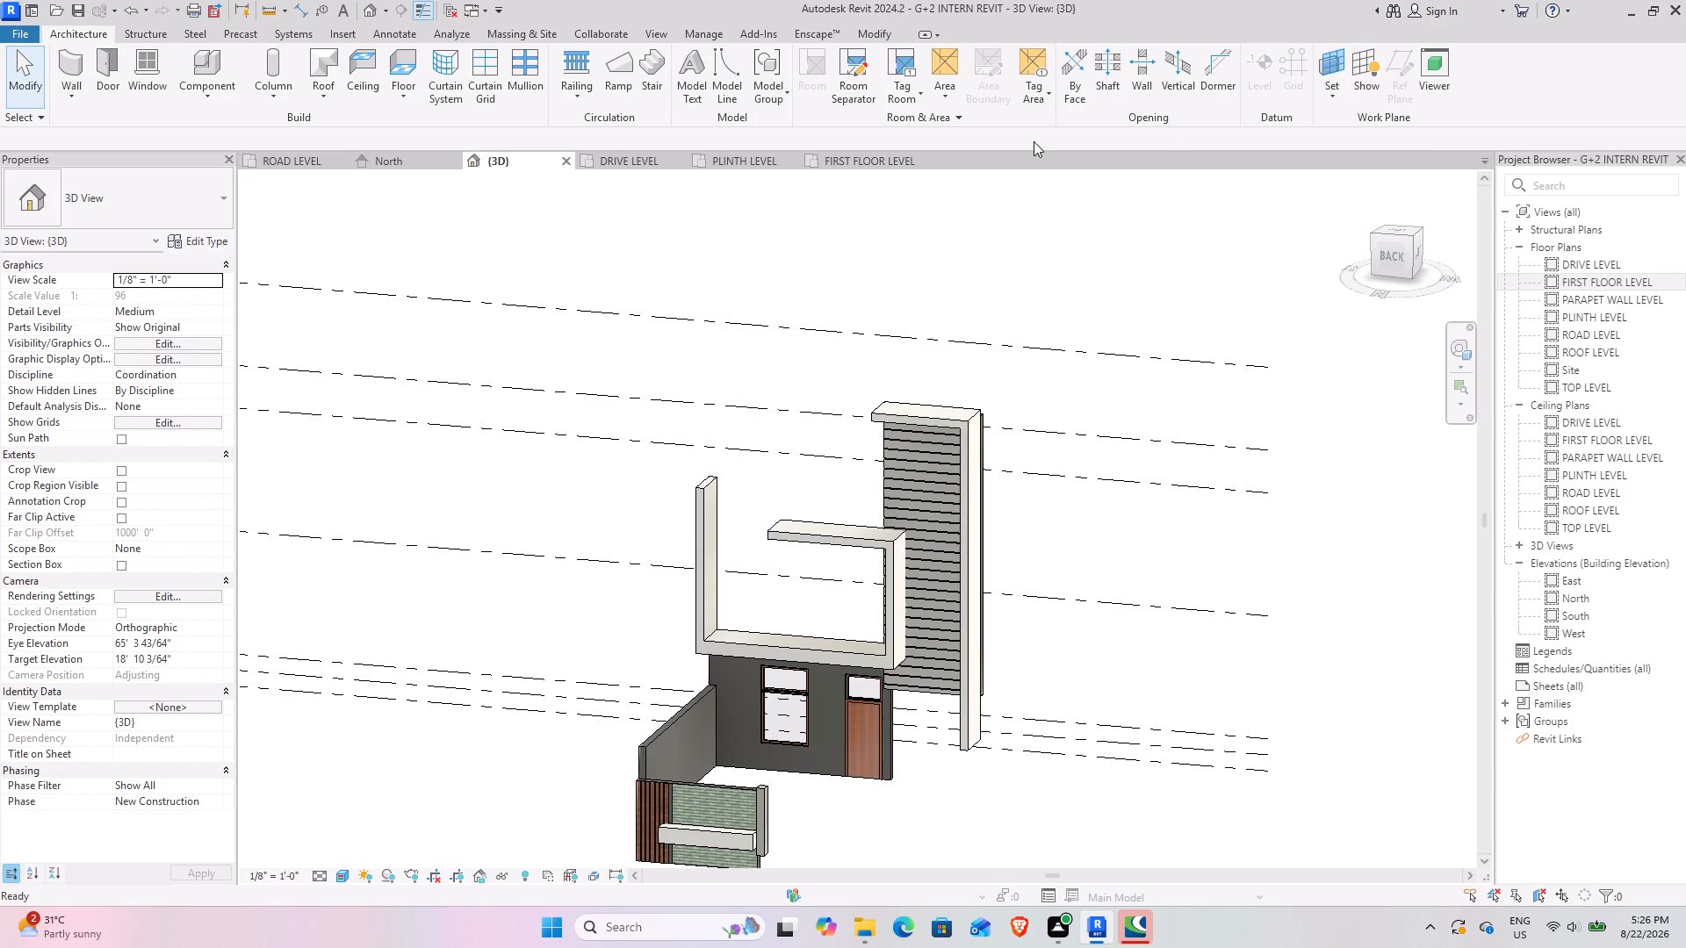
Examine the work plane settings and work plane preview of the ROAD LEVEL floor plan without changing them.
{"action": "left_click", "coordinate": [308, 164]}
{"action": "scroll", "coordinate": [930, 379], "scroll_direction": "down", "scroll_amount": 10}
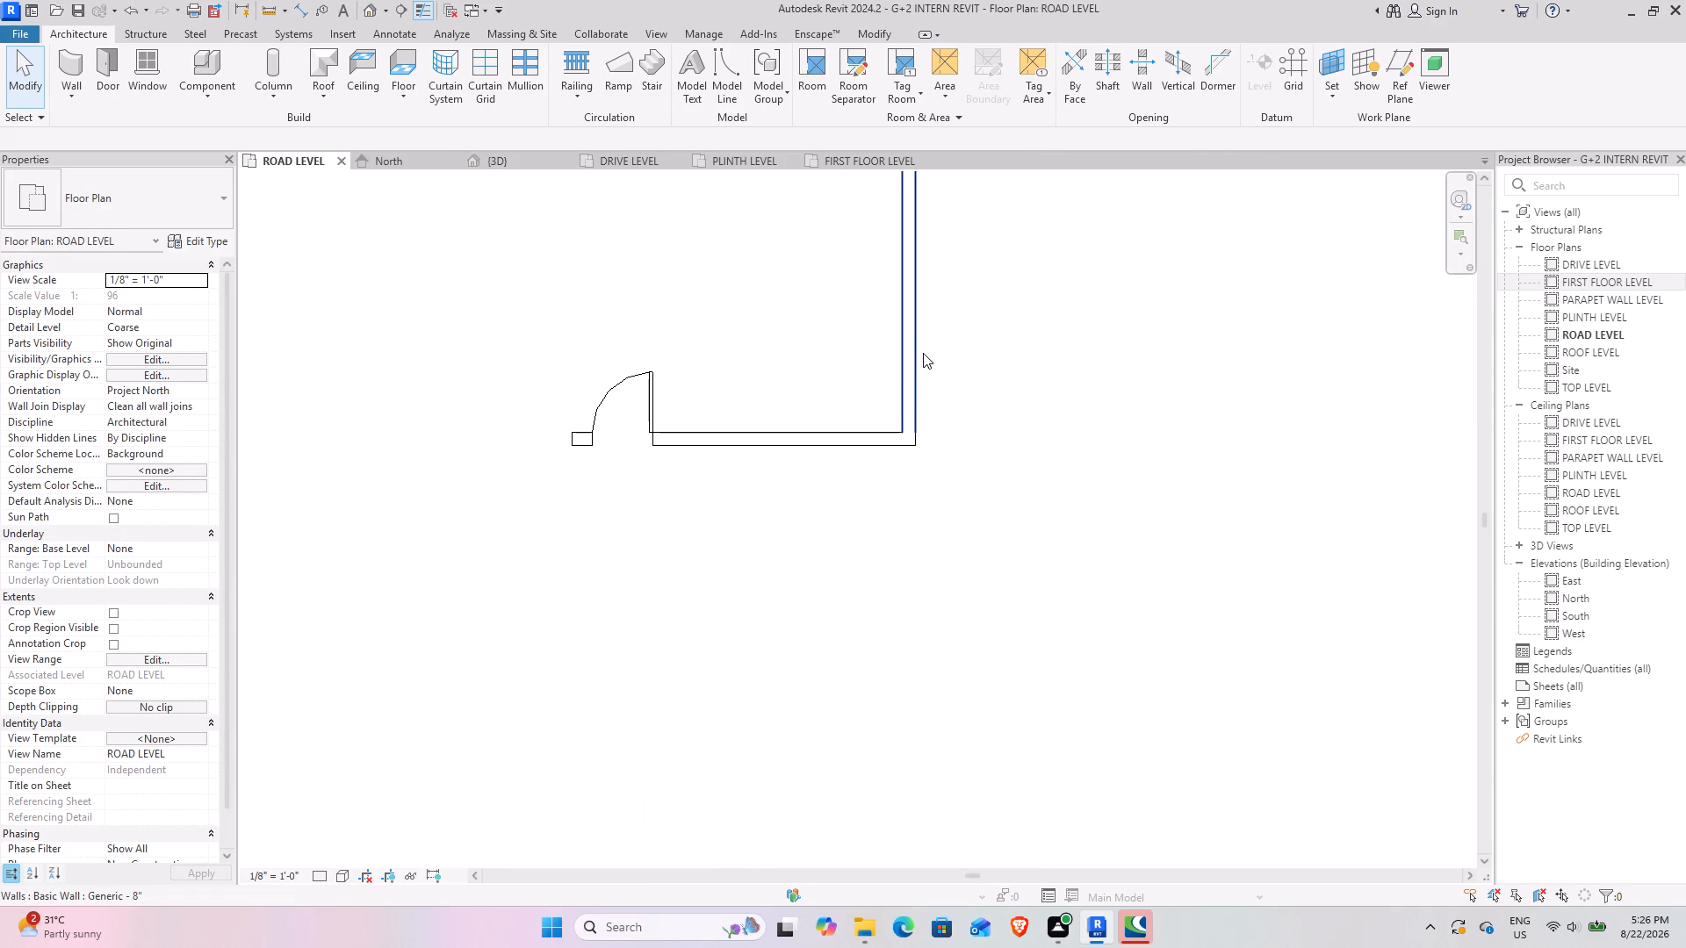
{"action": "left_click", "coordinate": [913, 345]}
{"action": "middle_click_drag", "start_coordinate": [711, 305], "coordinate": [760, 472]}
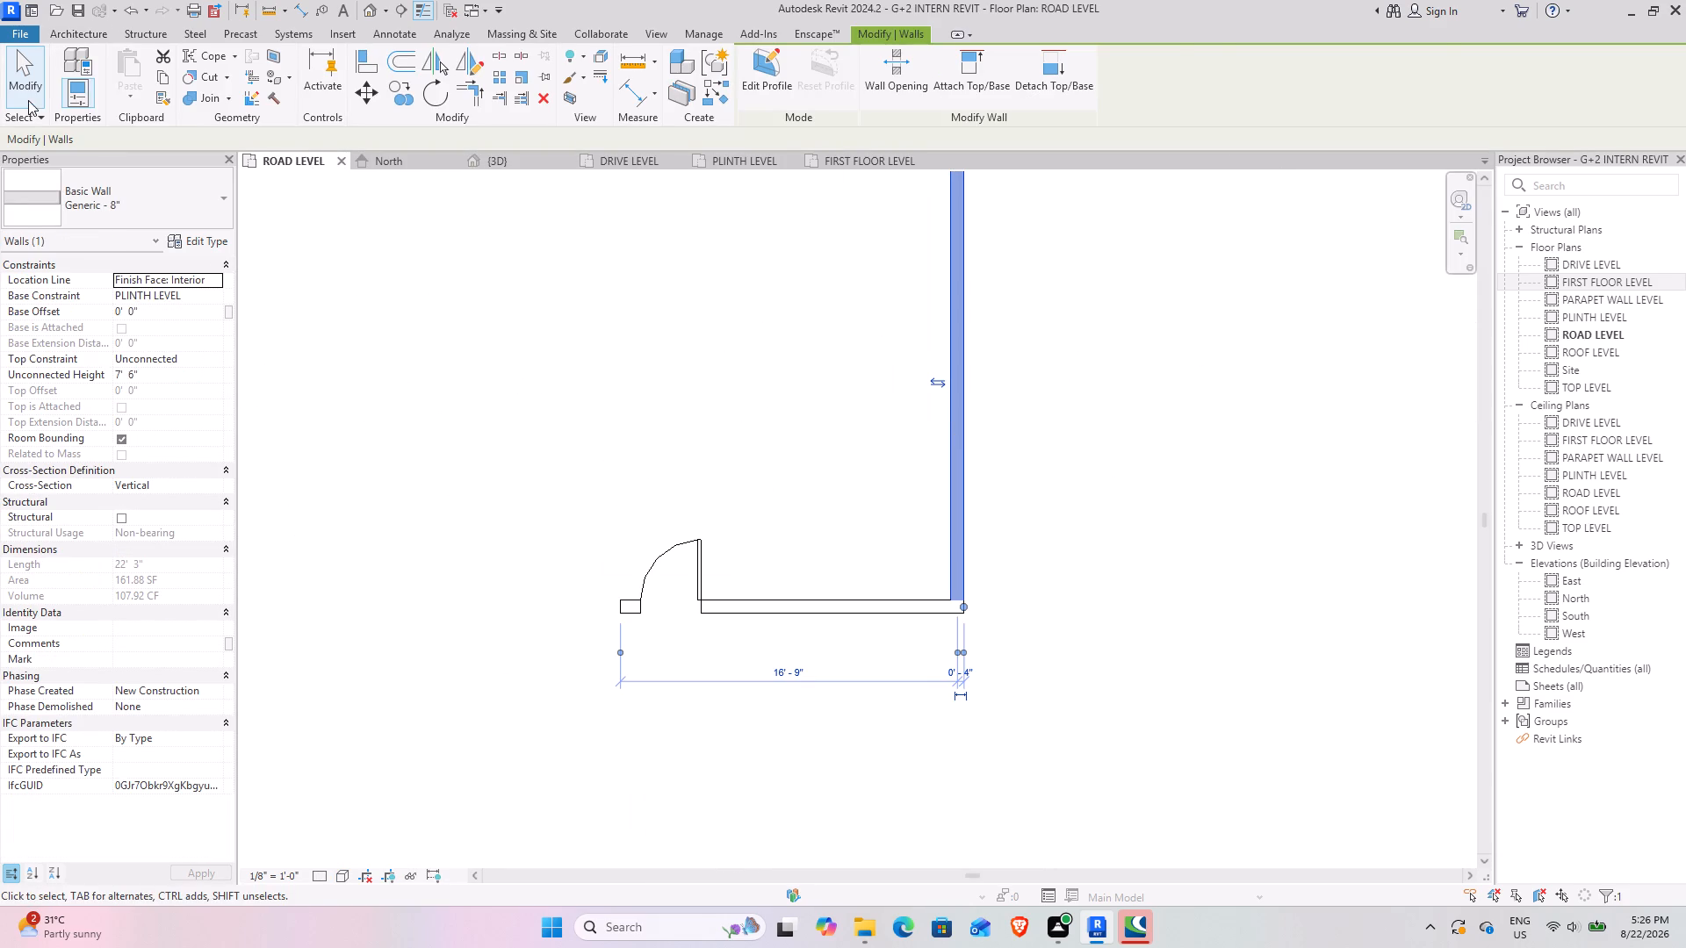
{"action": "left_click", "coordinate": [25, 94]}
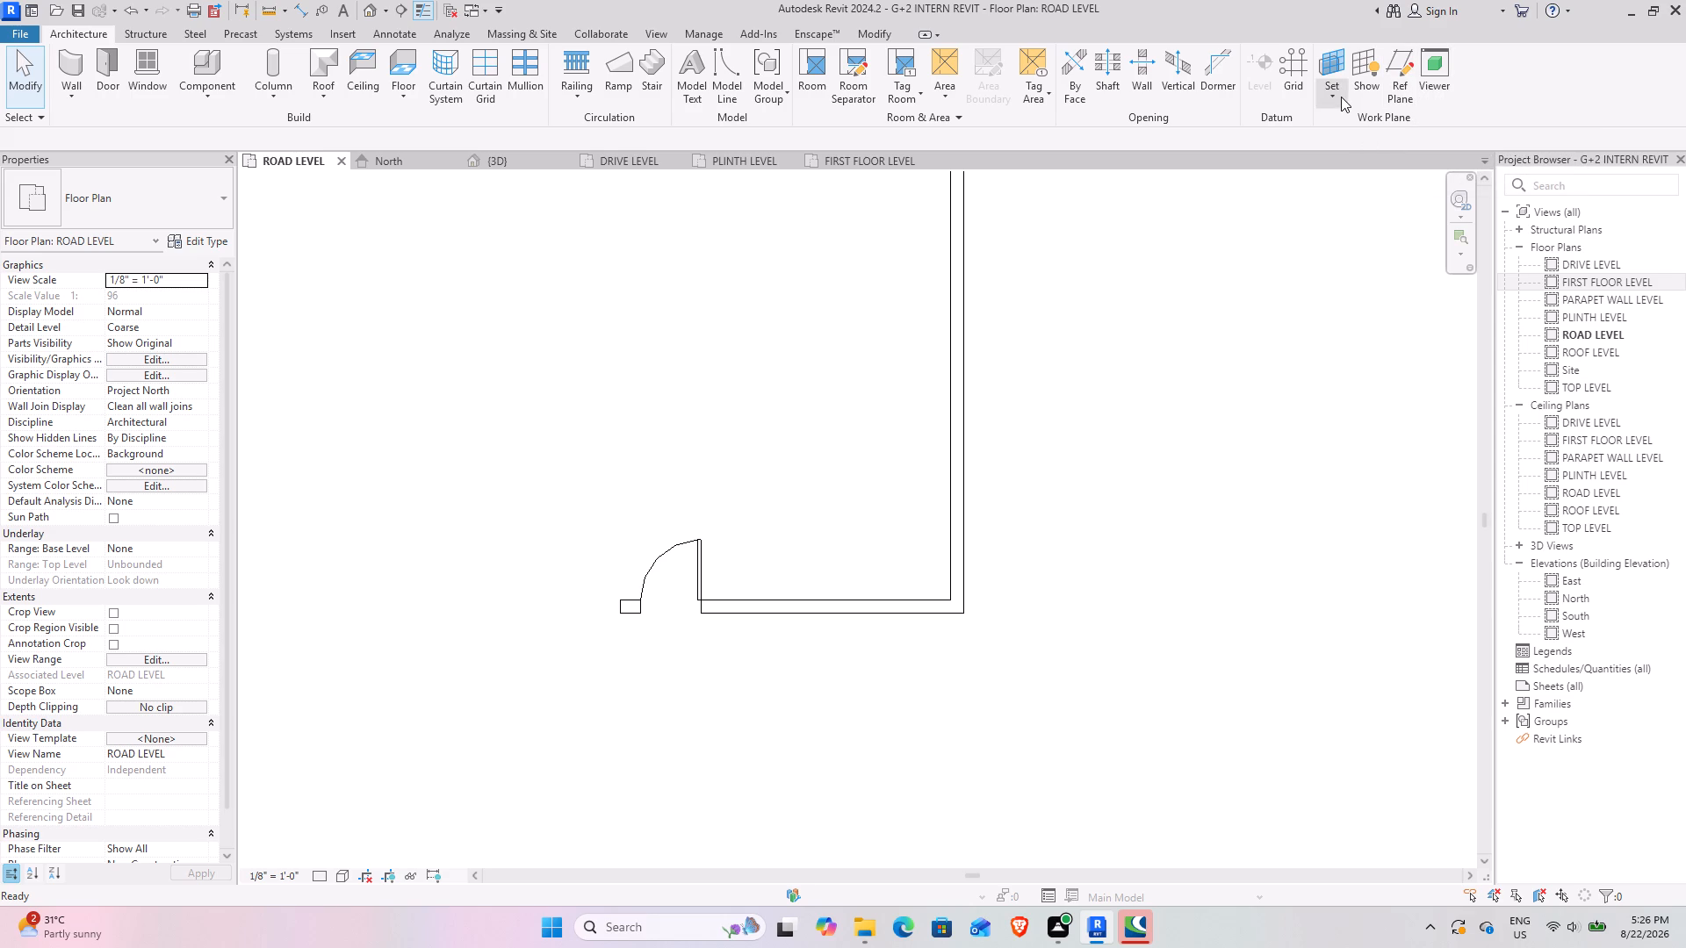
{"action": "left_click", "coordinate": [1341, 97]}
{"action": "left_click", "coordinate": [1351, 124]}
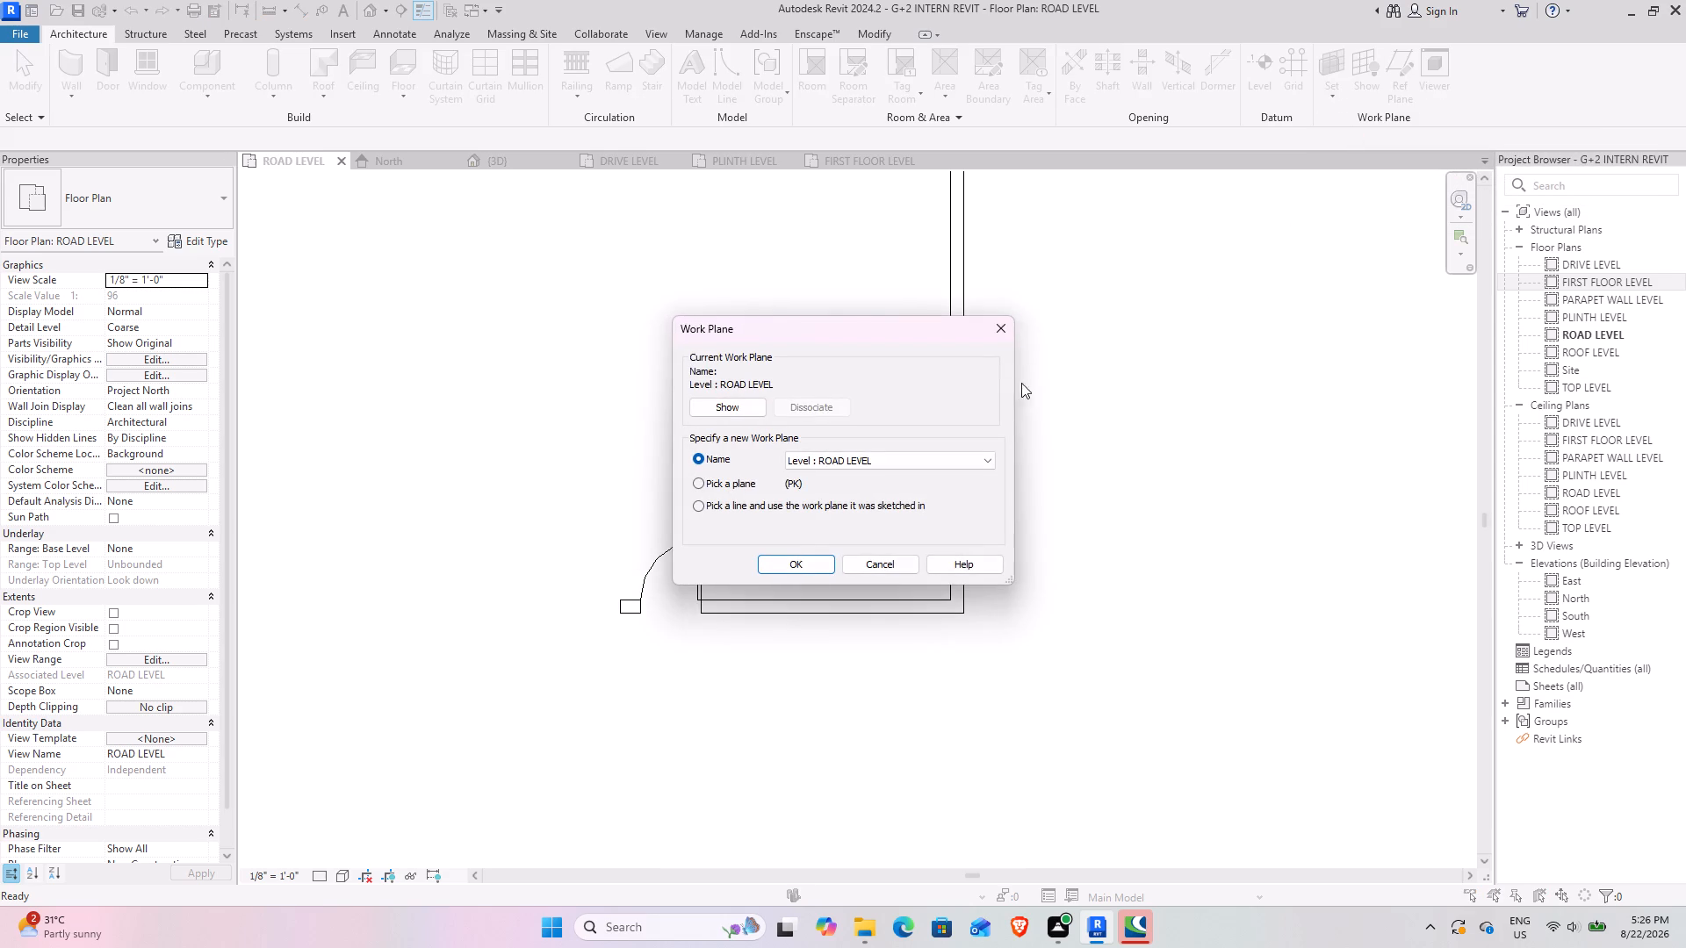
{"action": "left_click", "coordinate": [911, 563]}
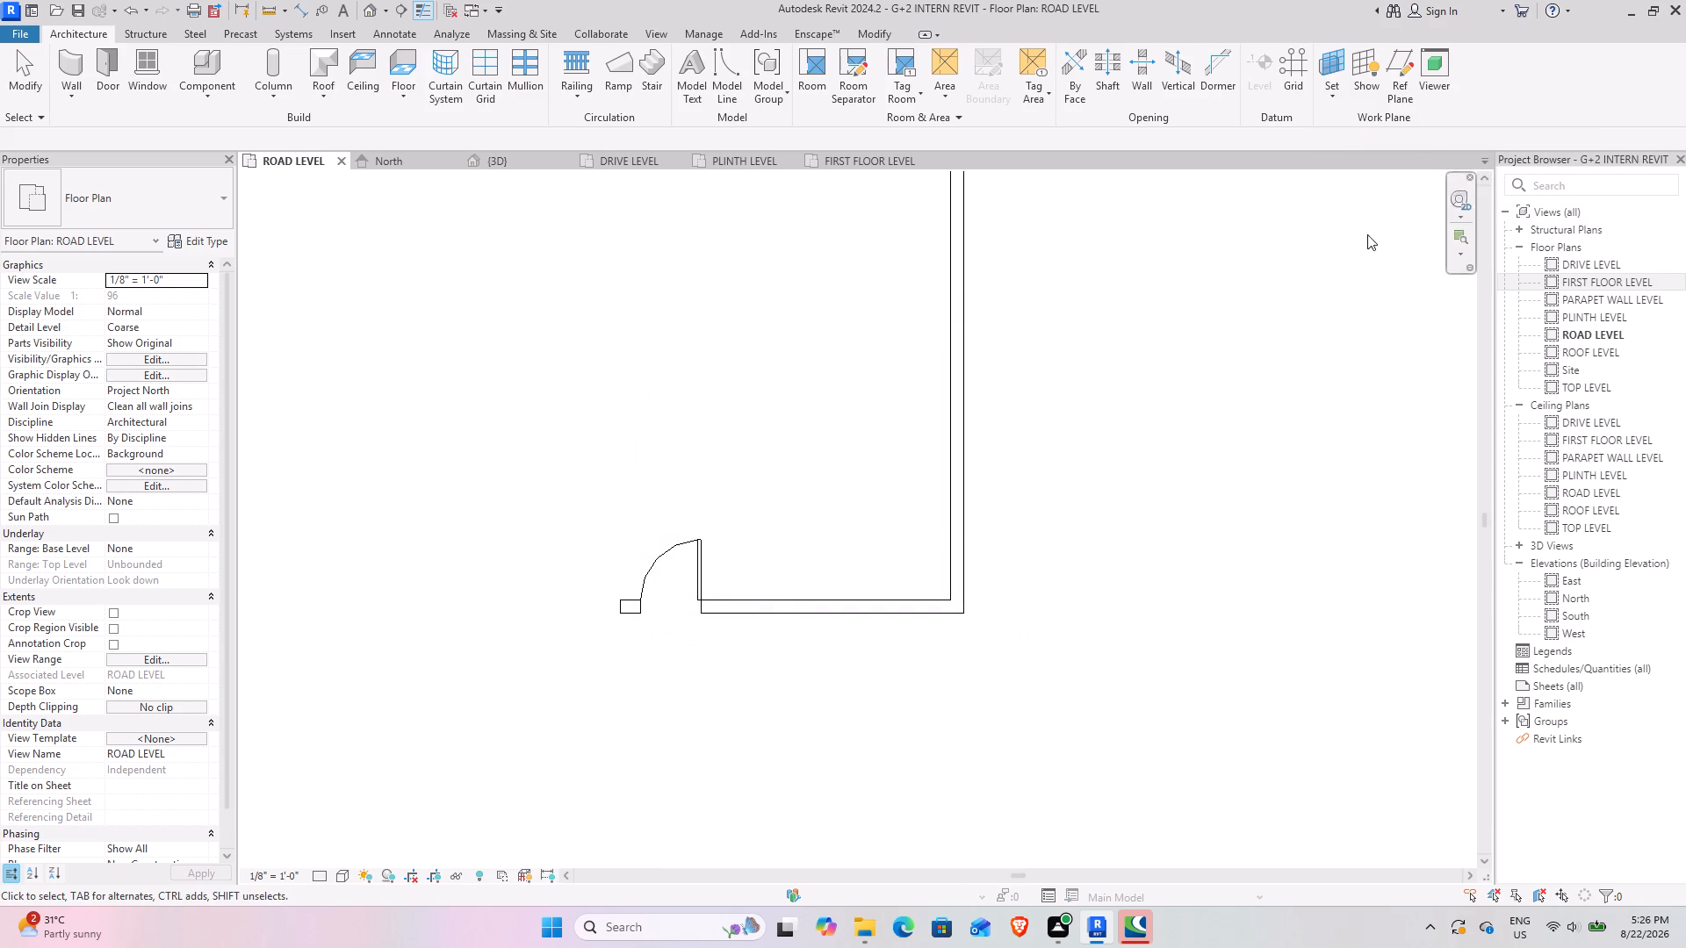
{"action": "left_click", "coordinate": [1429, 77]}
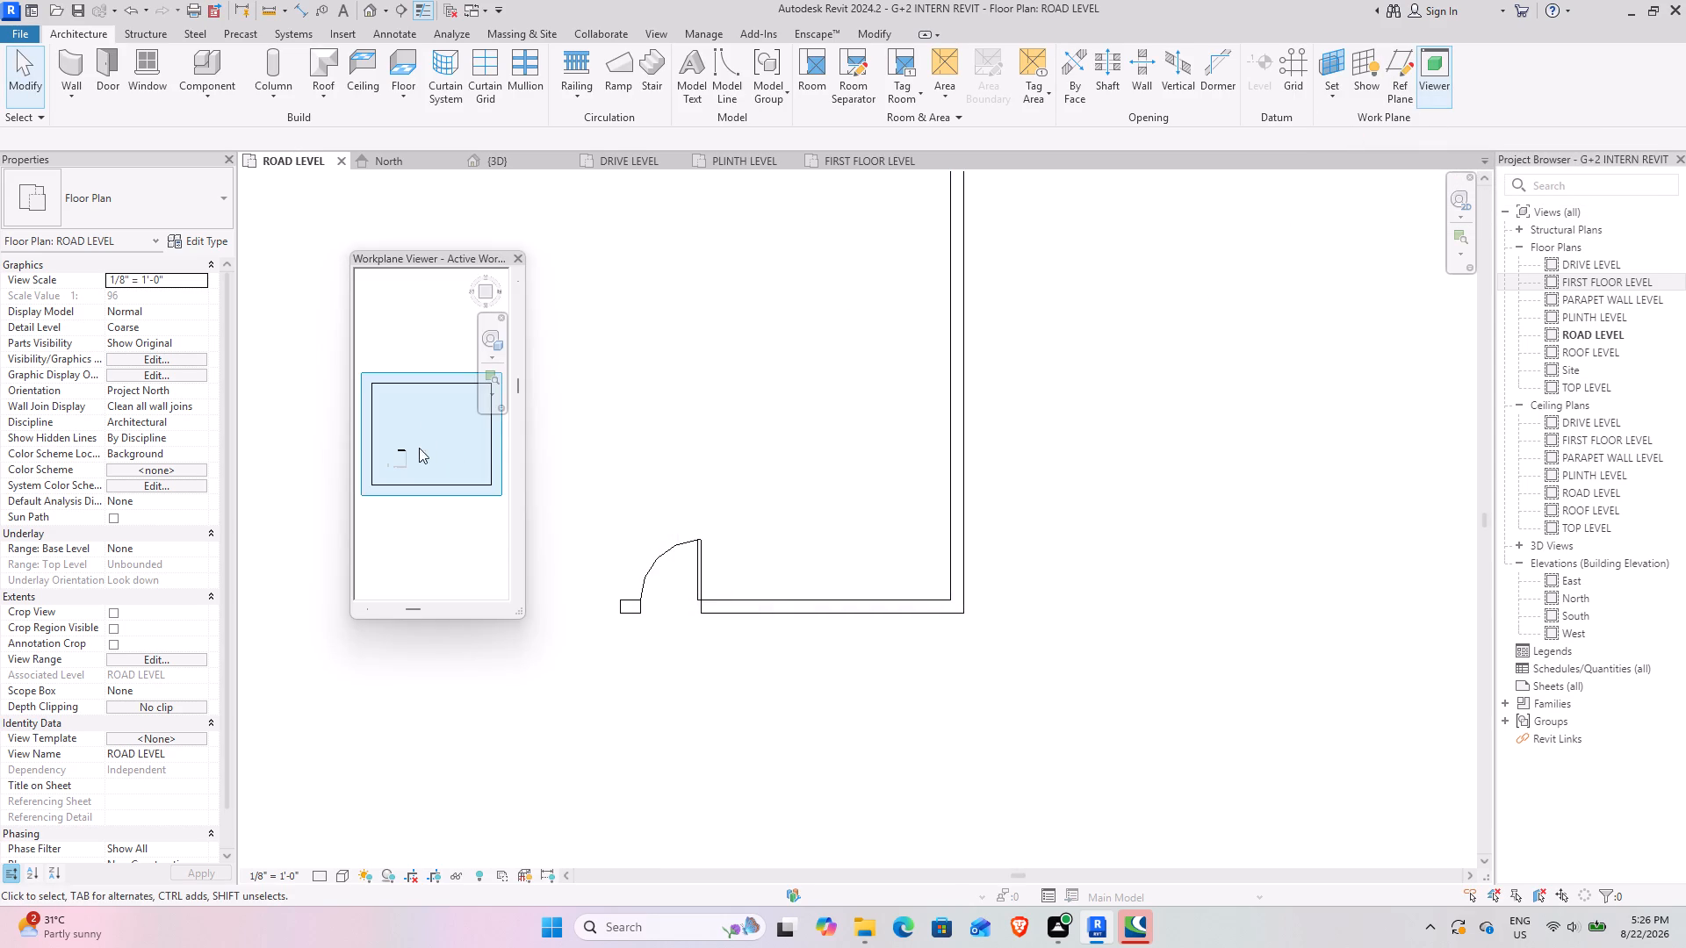
{"action": "left_click", "coordinate": [512, 262]}
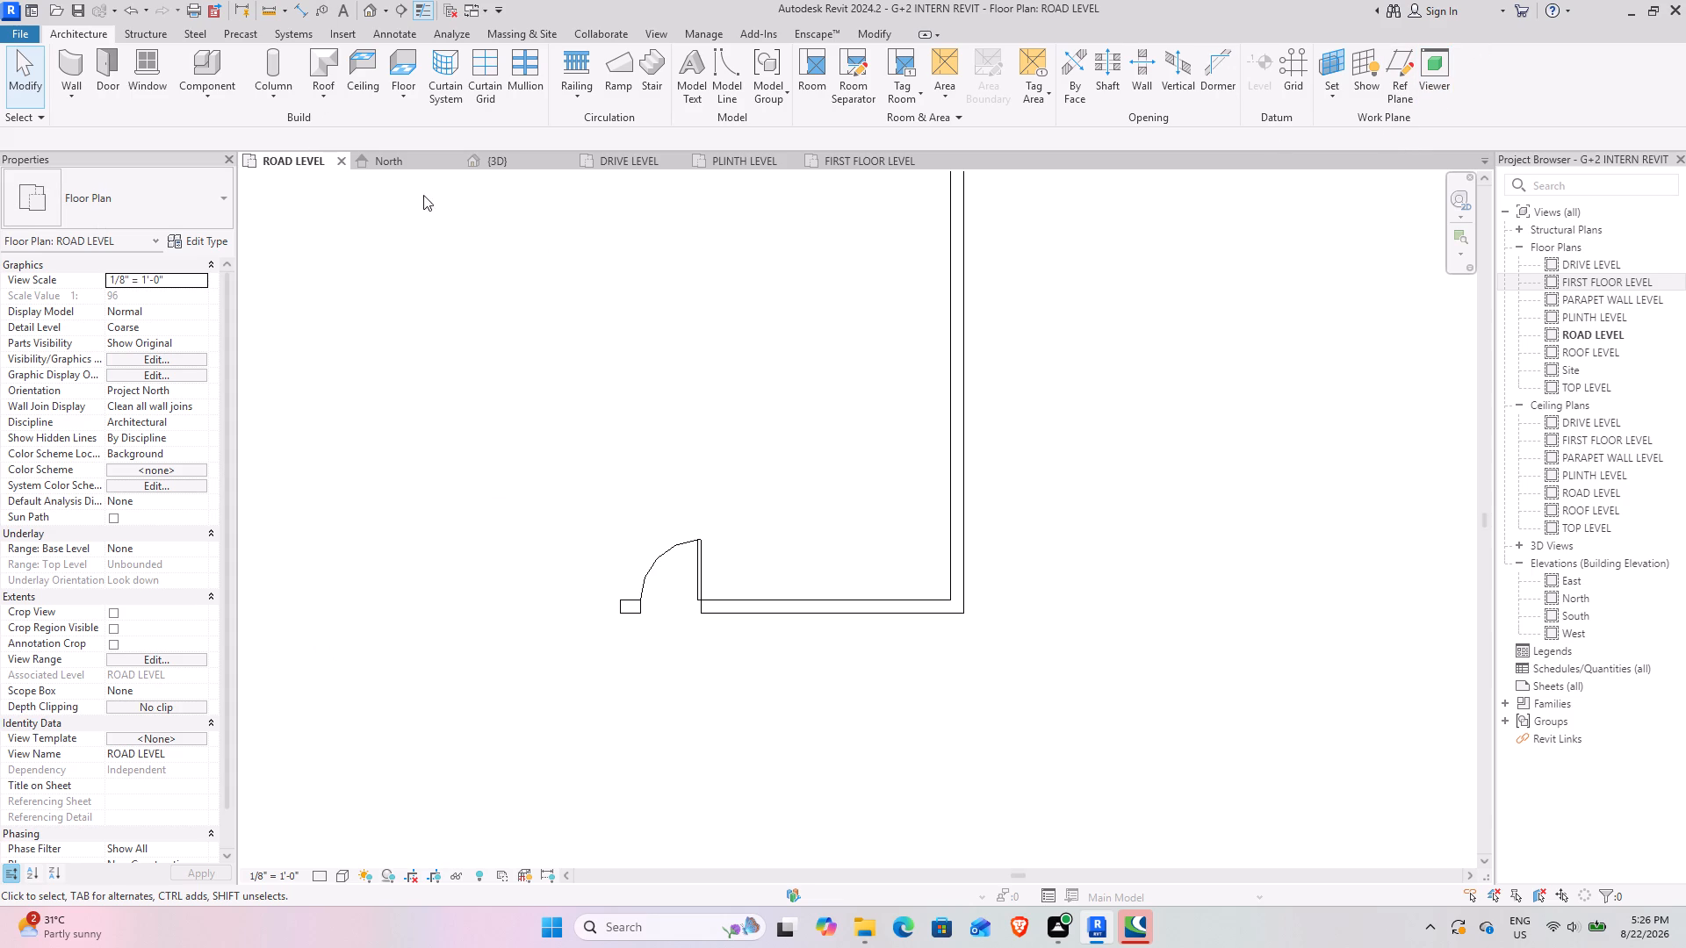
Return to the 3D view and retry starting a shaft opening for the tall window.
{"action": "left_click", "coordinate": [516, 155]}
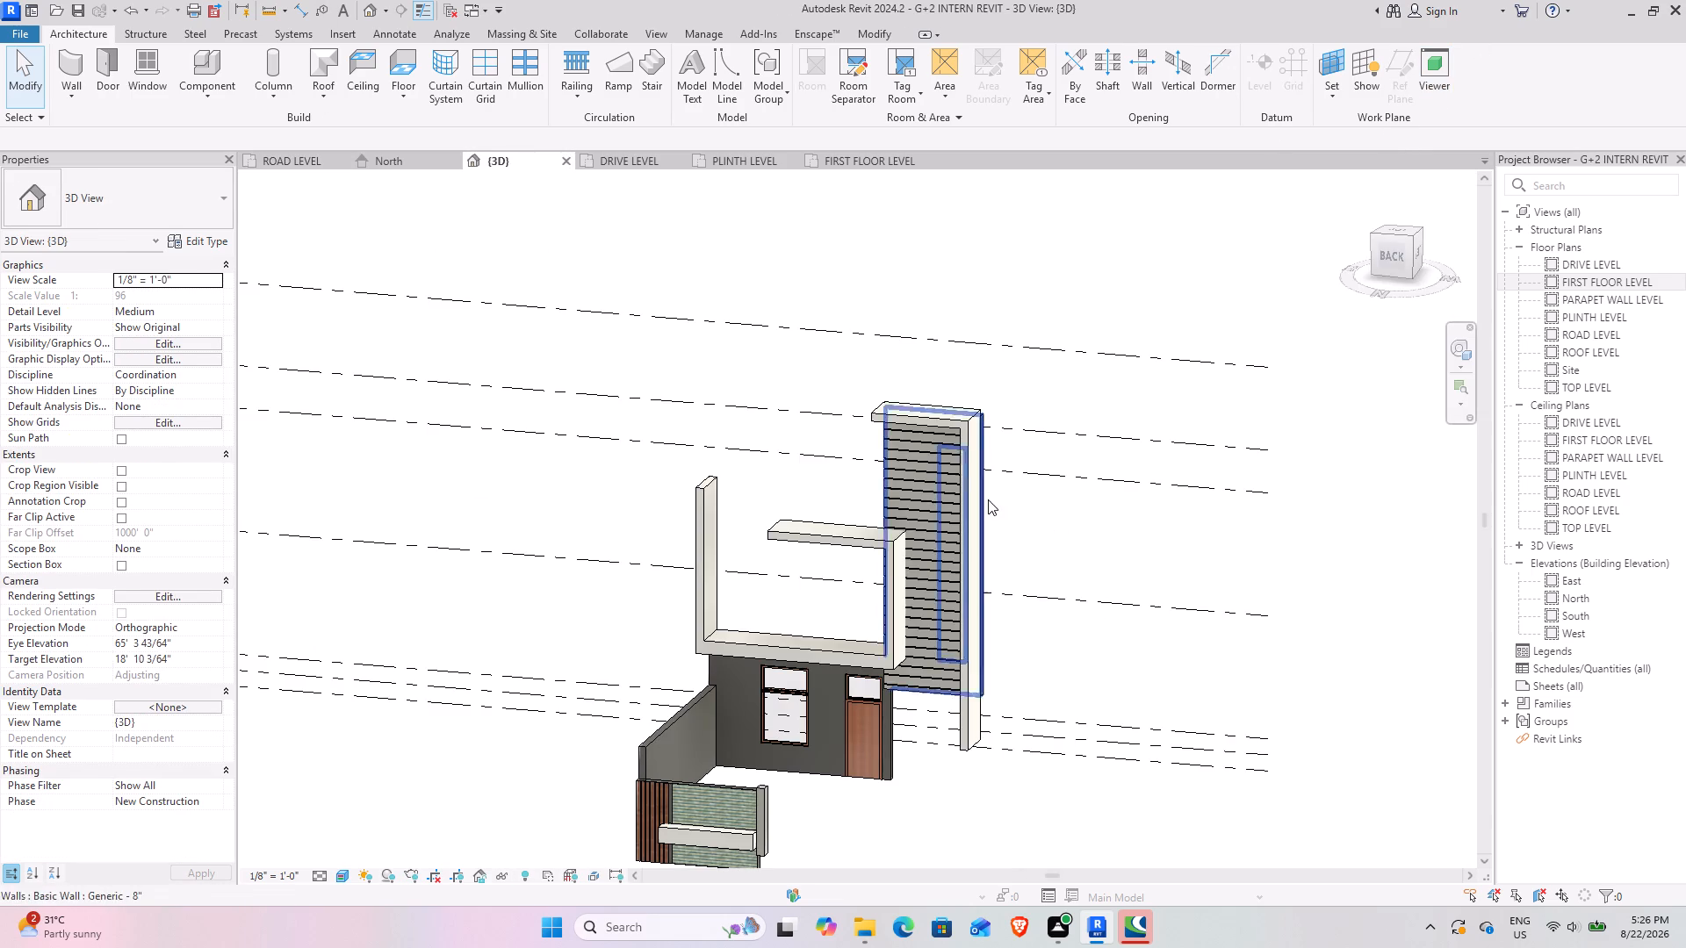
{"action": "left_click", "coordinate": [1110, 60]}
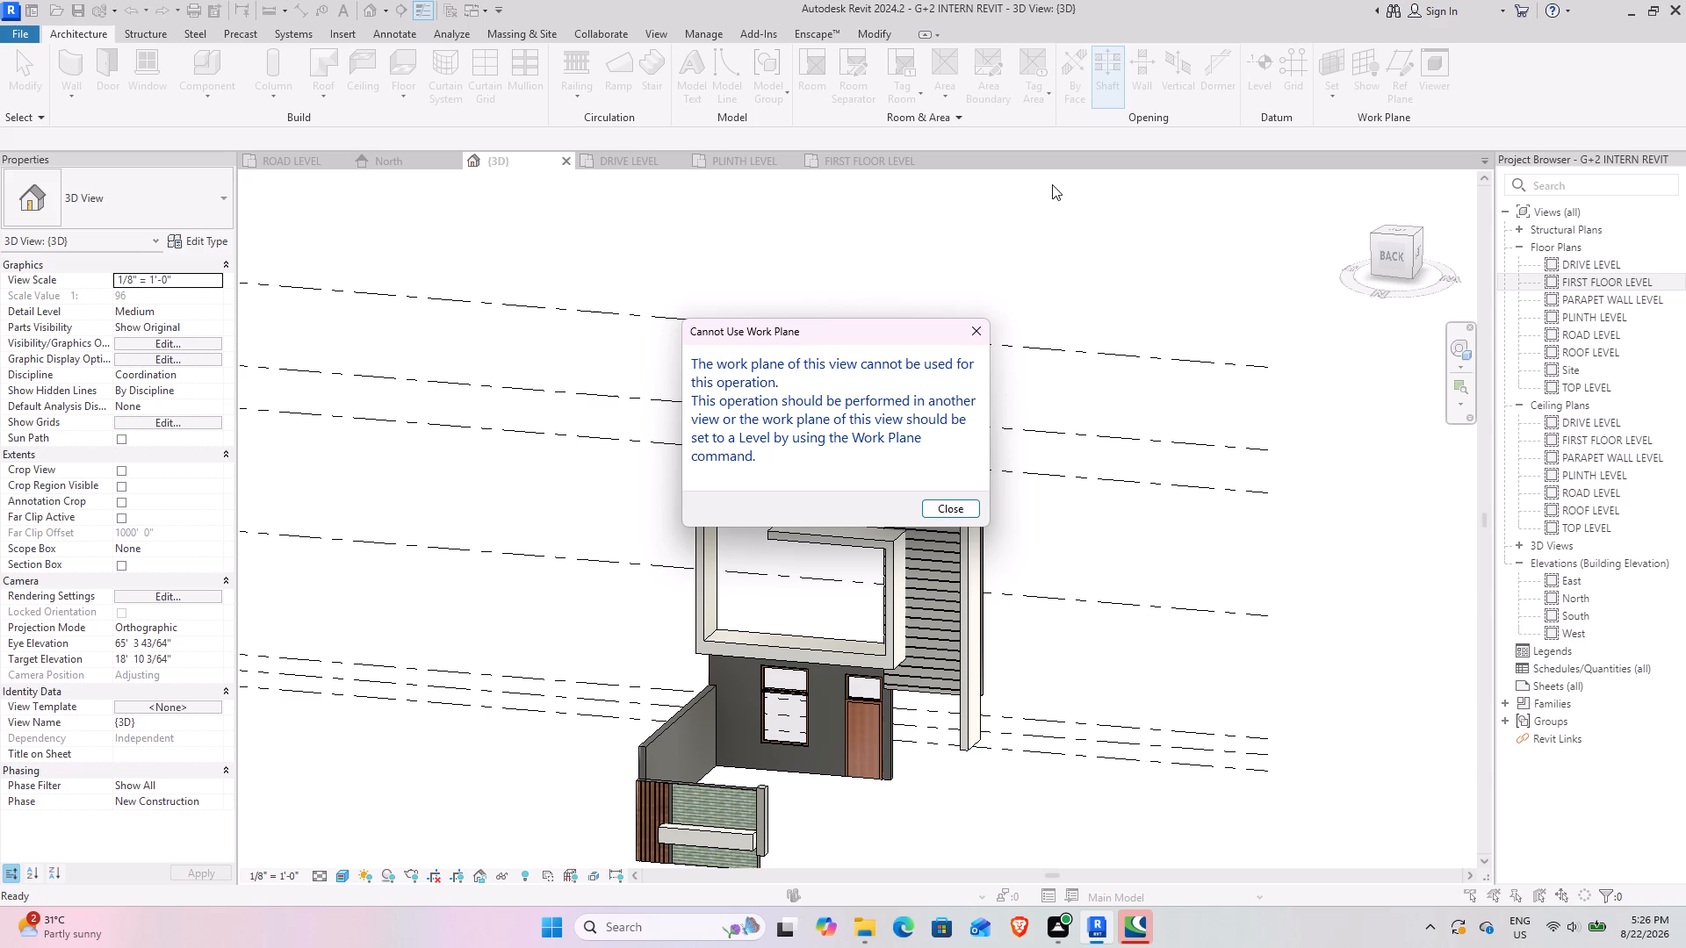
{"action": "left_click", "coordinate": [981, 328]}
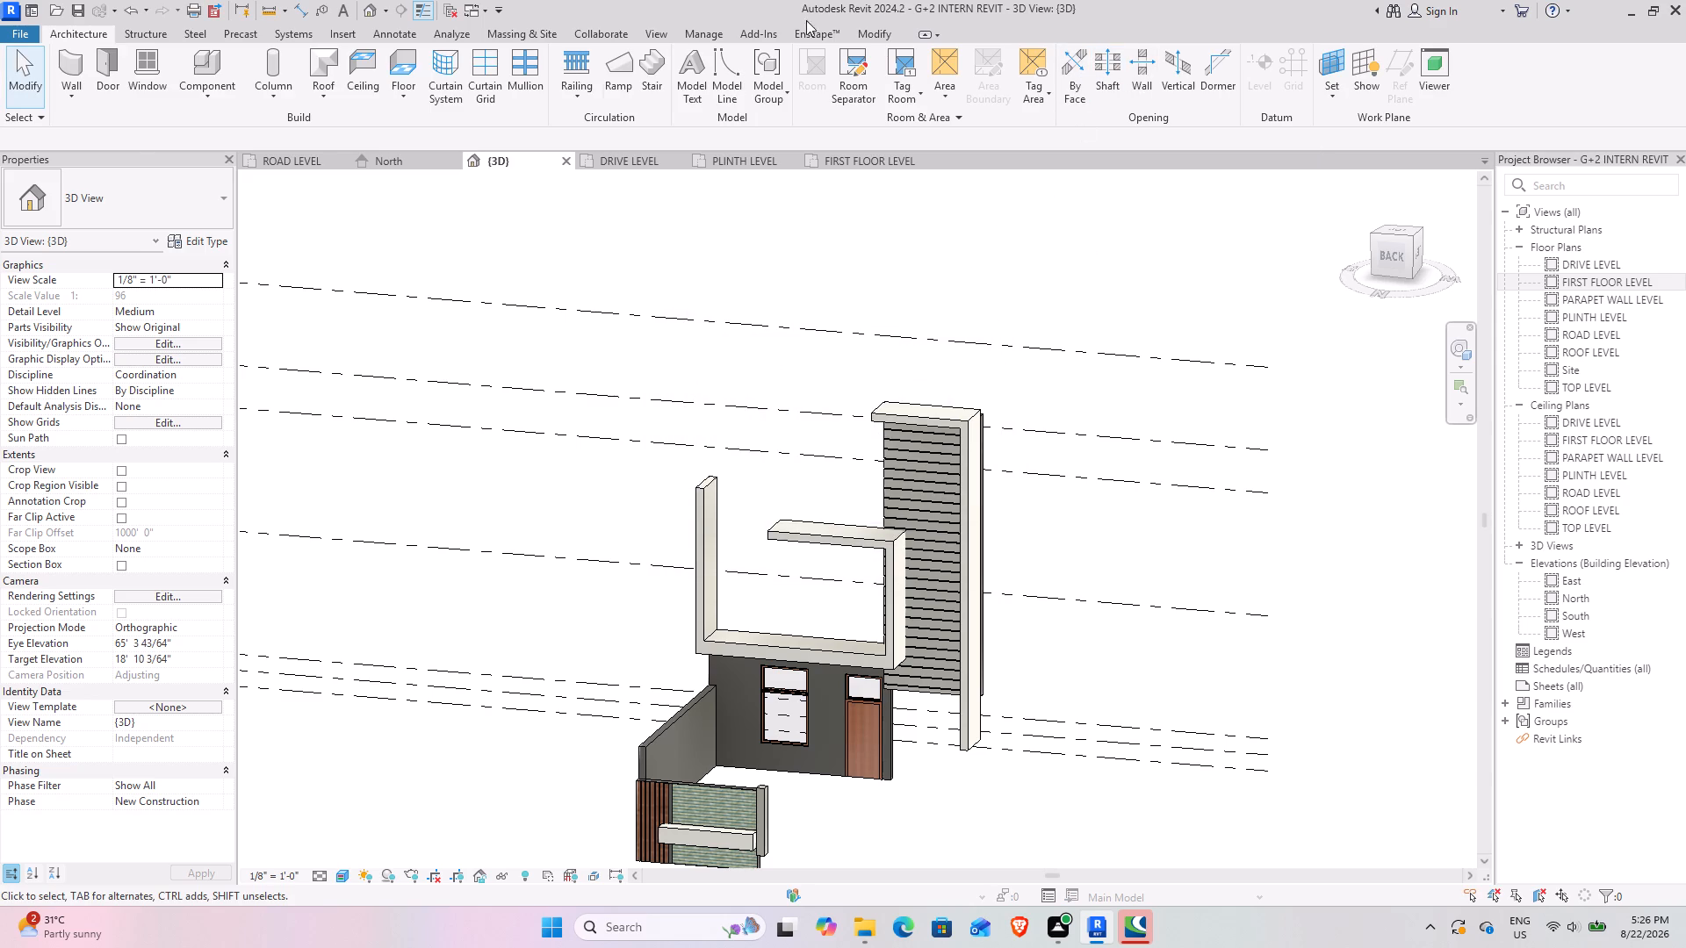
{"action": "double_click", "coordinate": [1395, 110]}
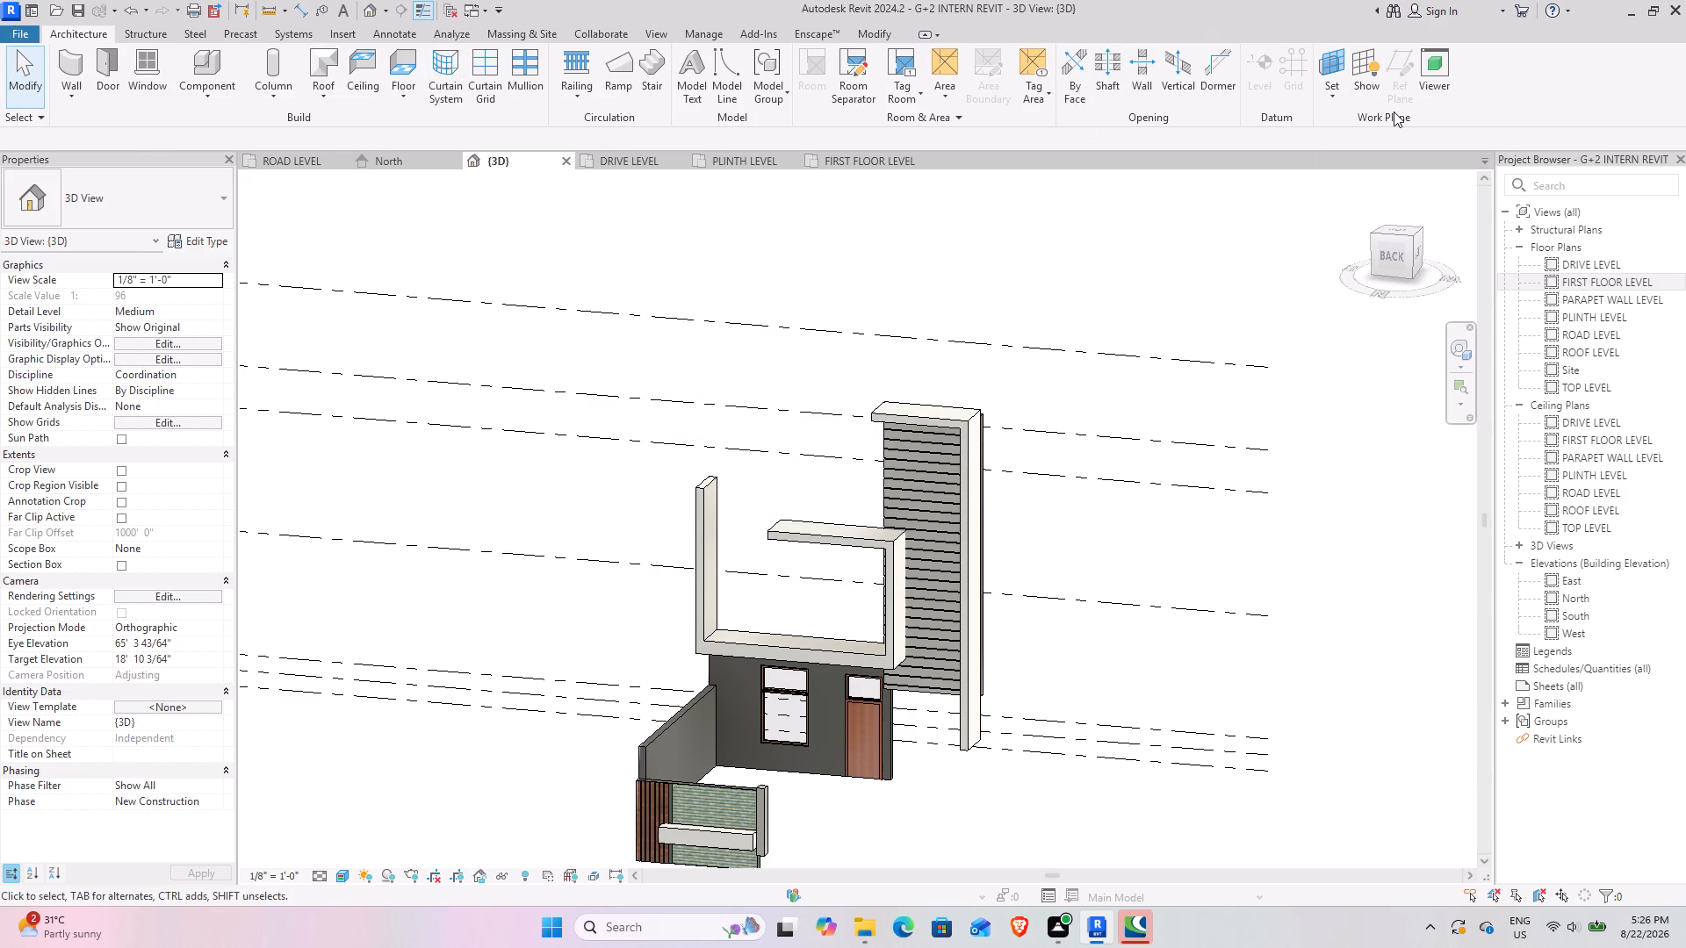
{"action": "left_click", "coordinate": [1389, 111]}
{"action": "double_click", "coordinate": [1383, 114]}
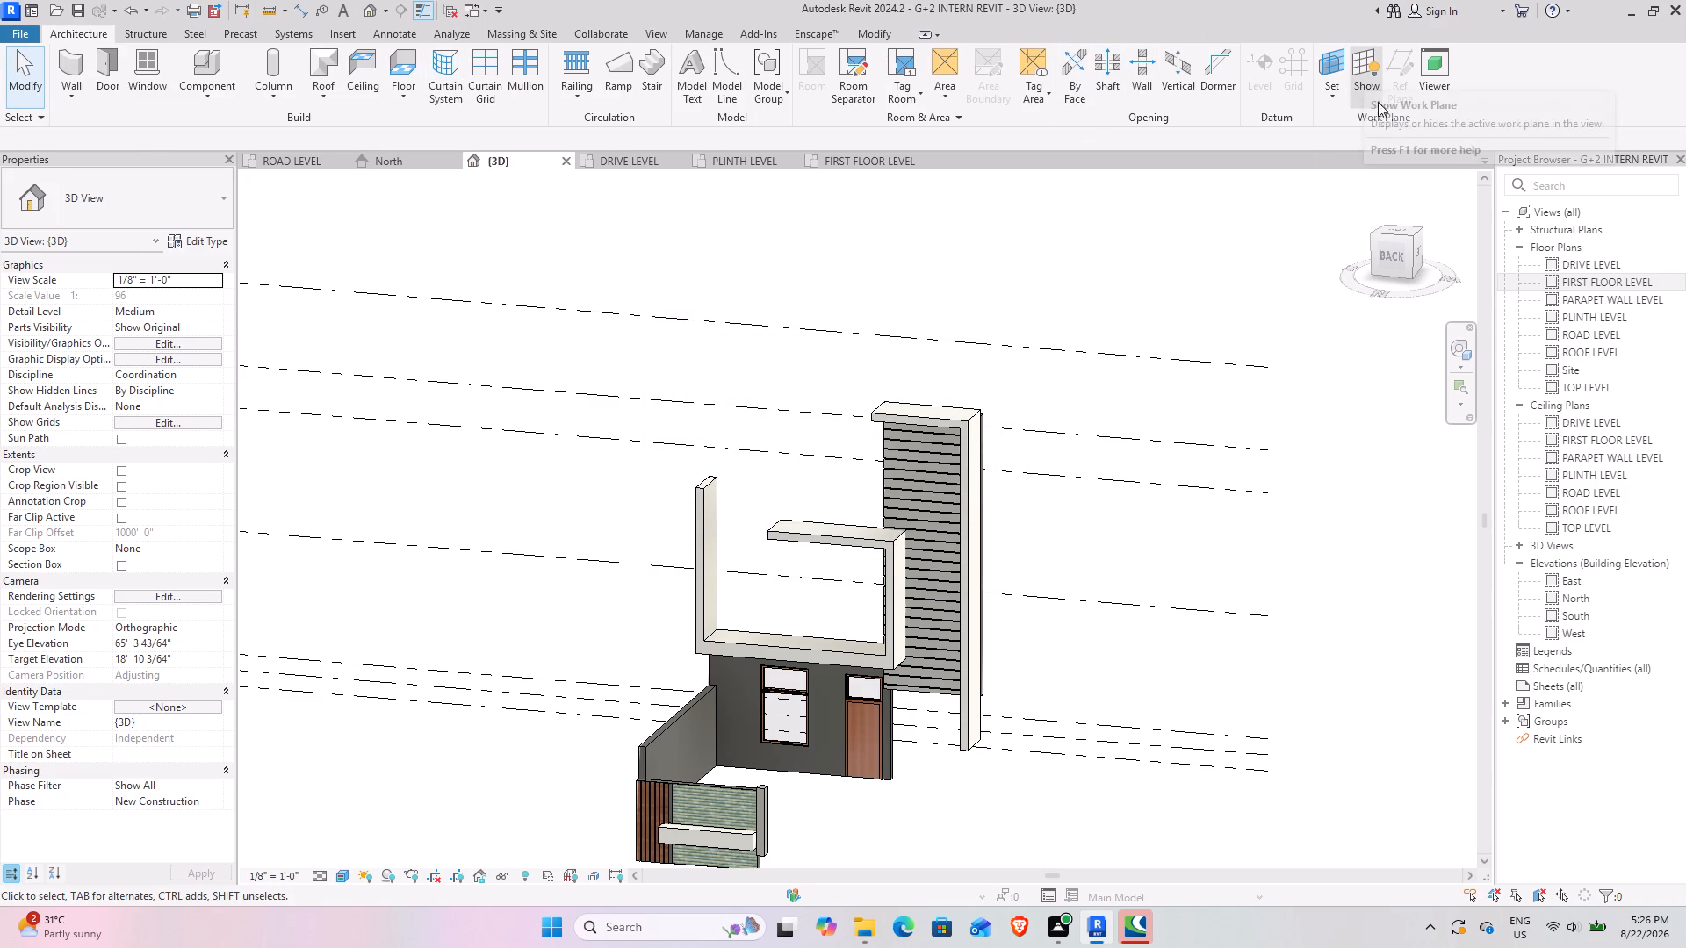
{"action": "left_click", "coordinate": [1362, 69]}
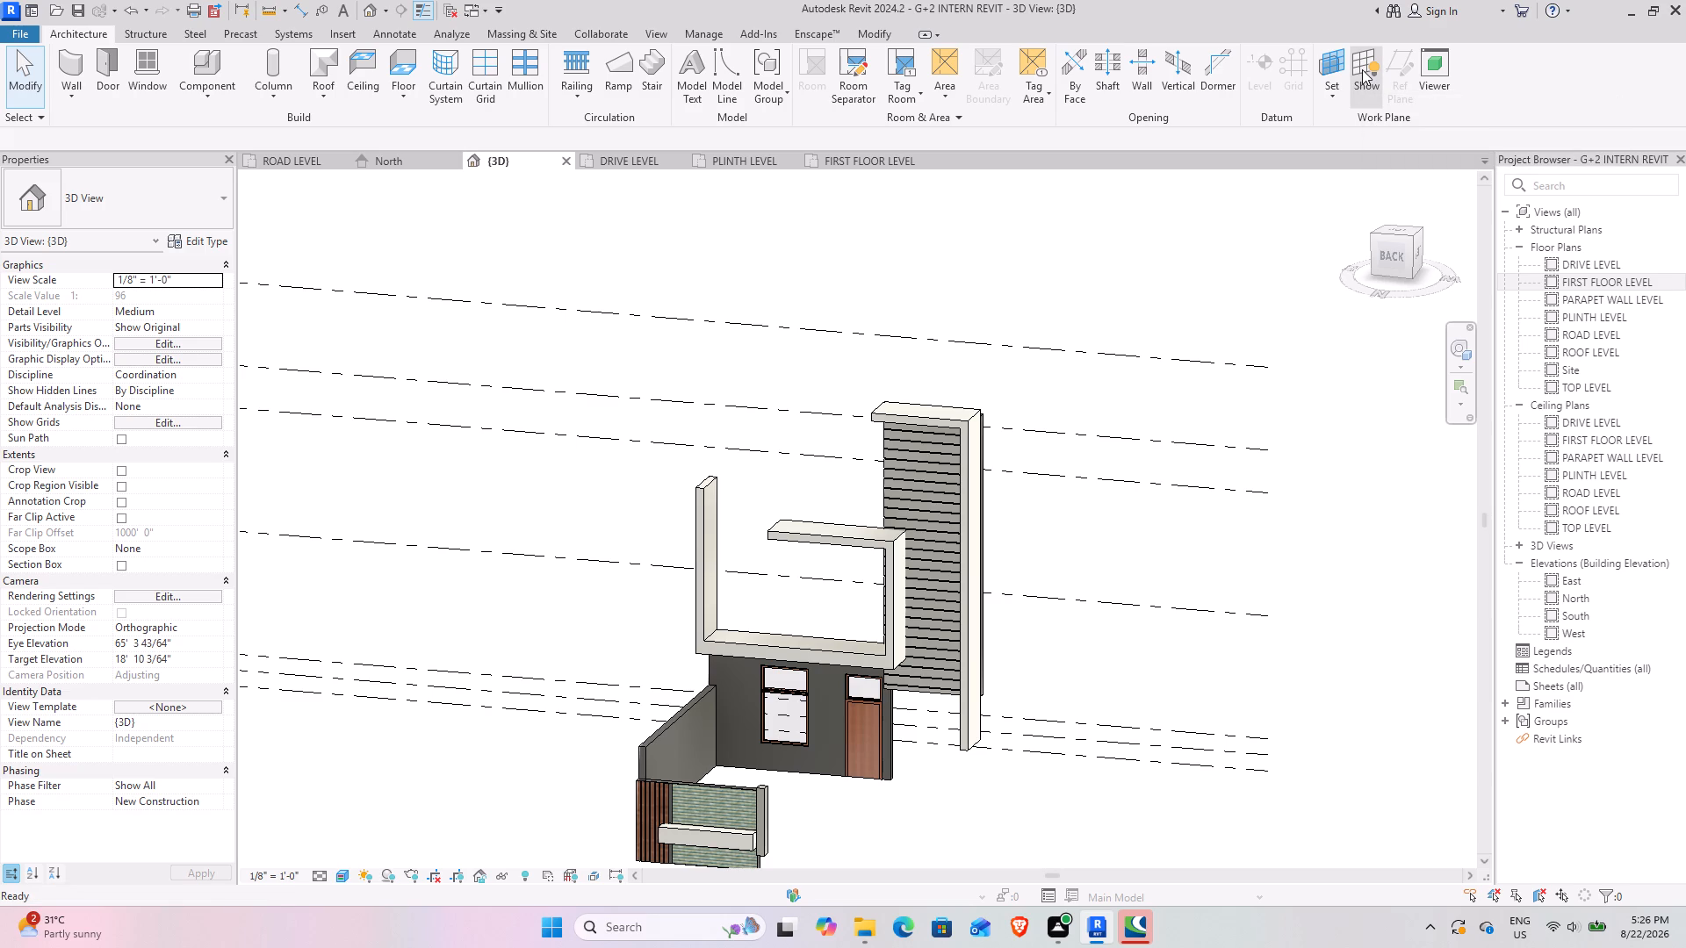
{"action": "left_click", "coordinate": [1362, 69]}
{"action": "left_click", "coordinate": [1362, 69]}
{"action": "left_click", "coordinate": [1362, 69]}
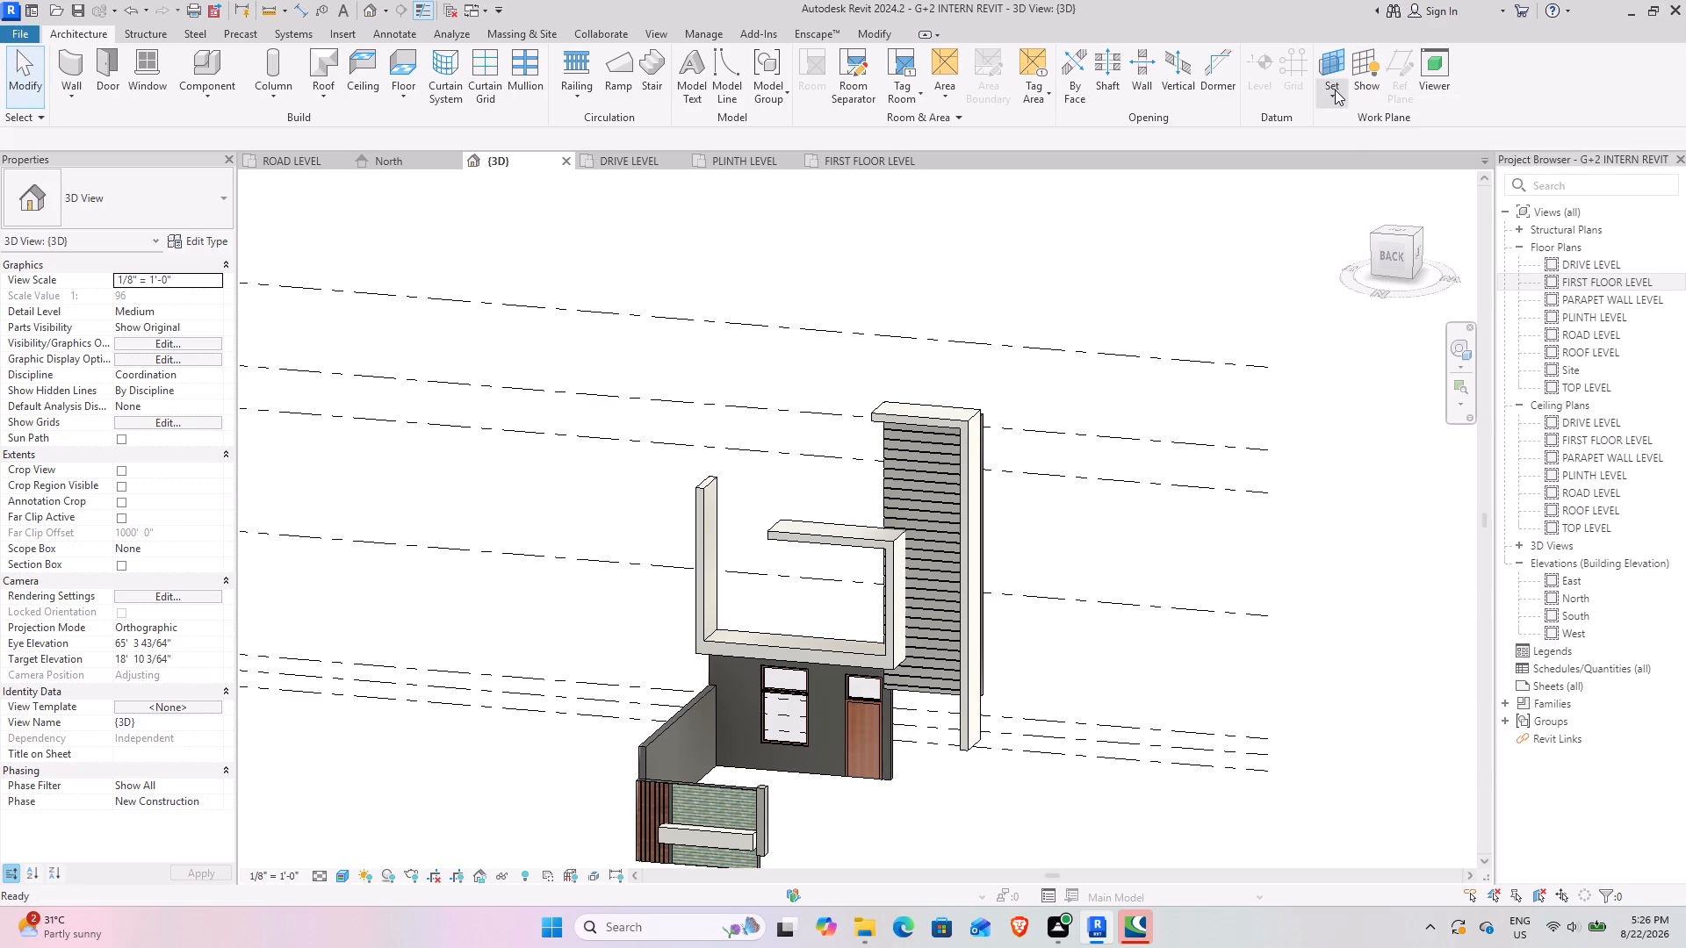
Set the 3D view's work plane with Pick a plane on the level line just above the ground floor, and display the plane.
{"action": "left_click", "coordinate": [1335, 90]}
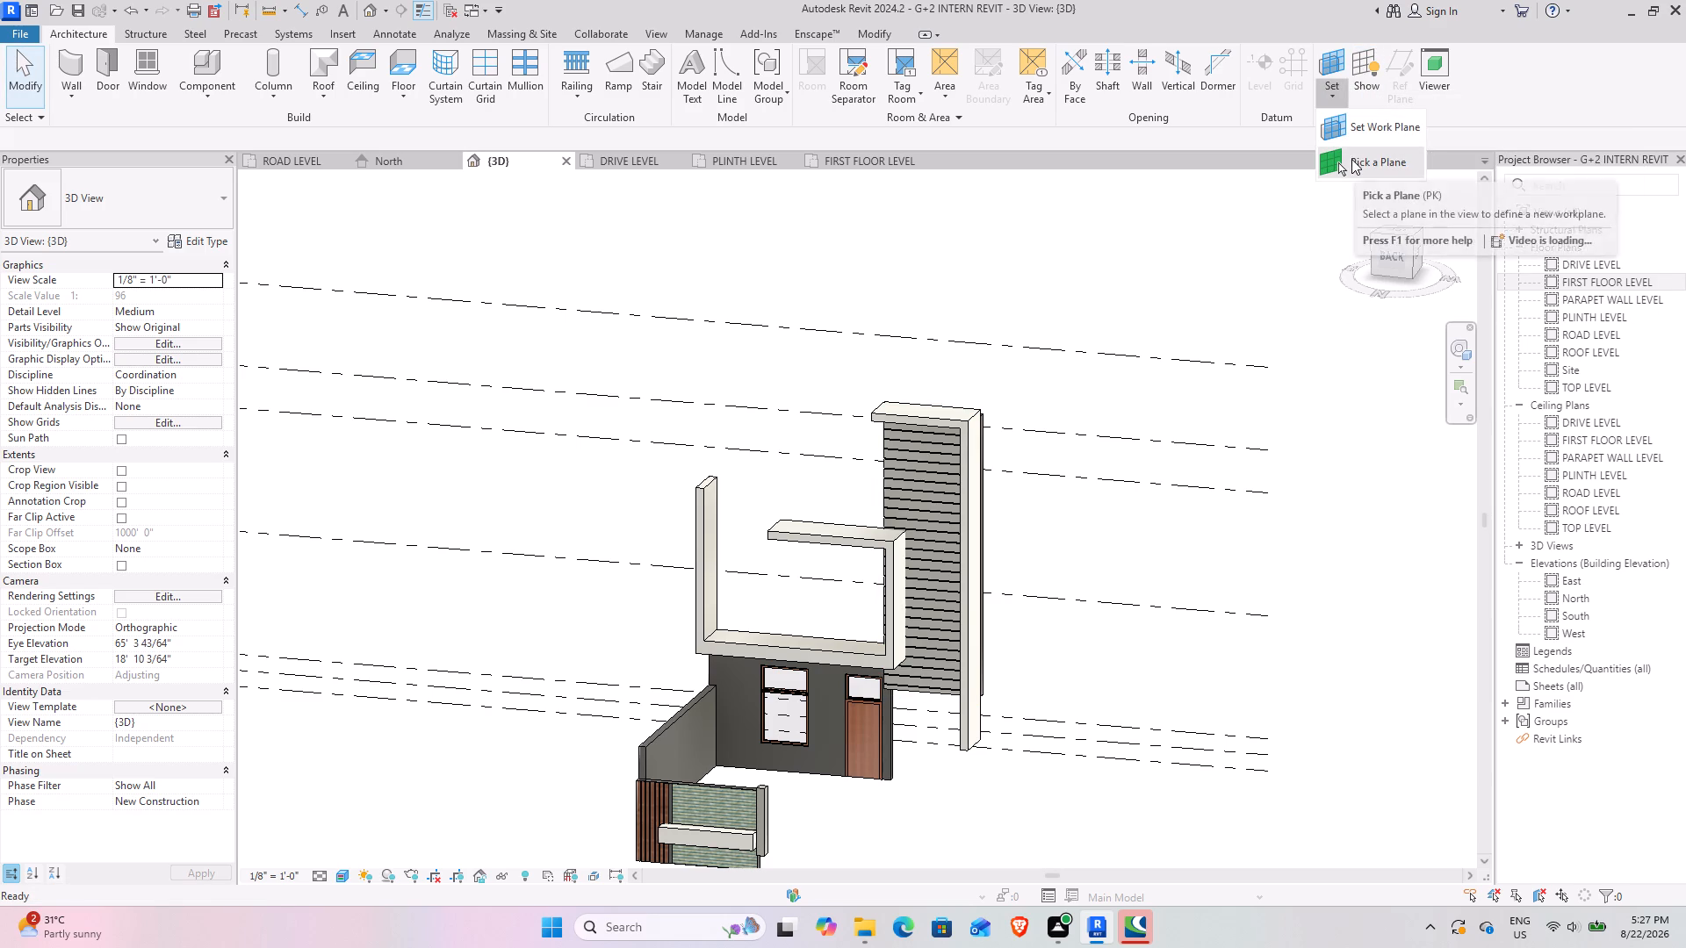
{"action": "left_click", "coordinate": [1356, 126]}
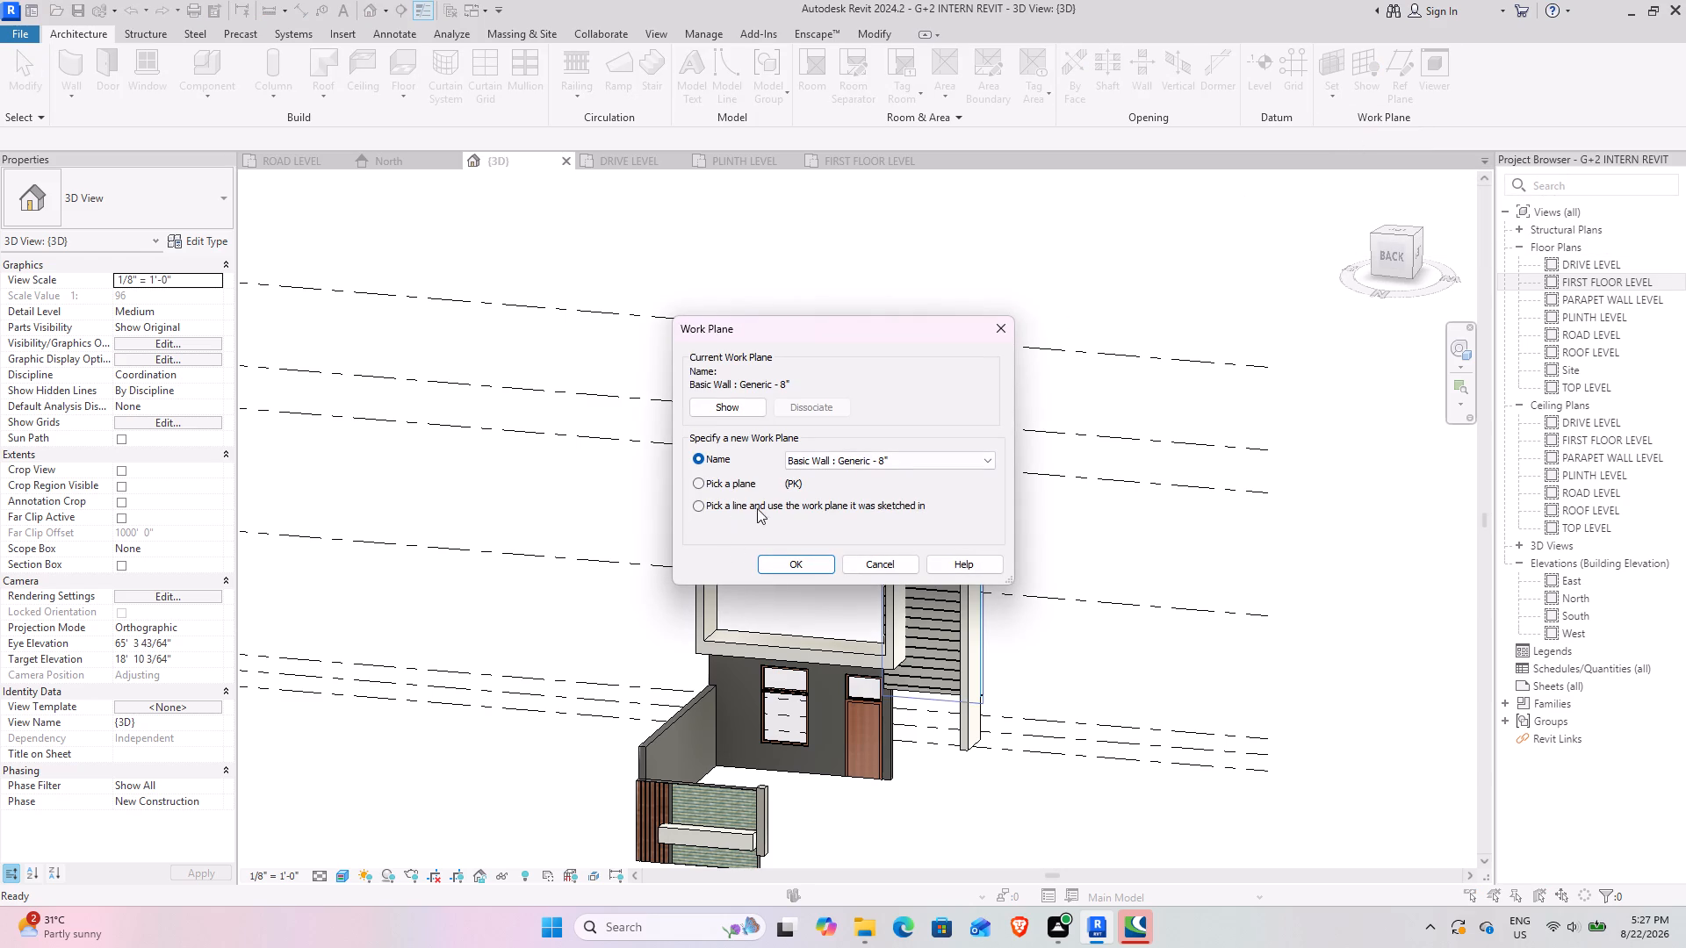
{"action": "left_click", "coordinate": [701, 491]}
{"action": "left_click", "coordinate": [702, 481]}
{"action": "left_click", "coordinate": [796, 557]}
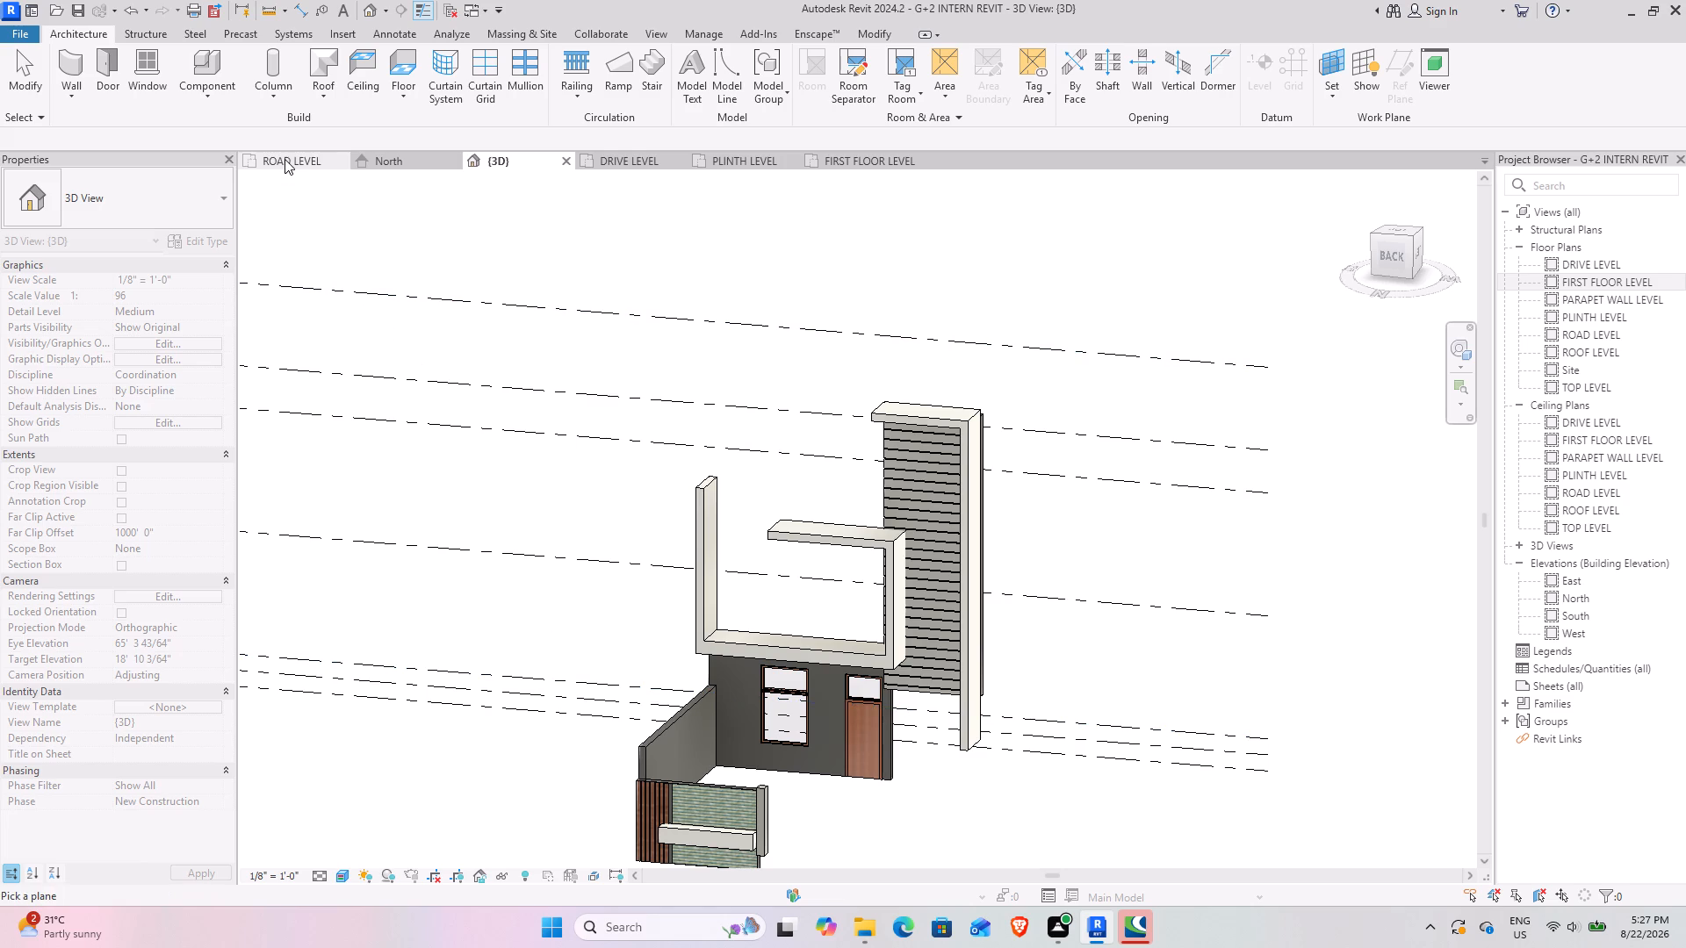
{"action": "left_click", "coordinate": [484, 555]}
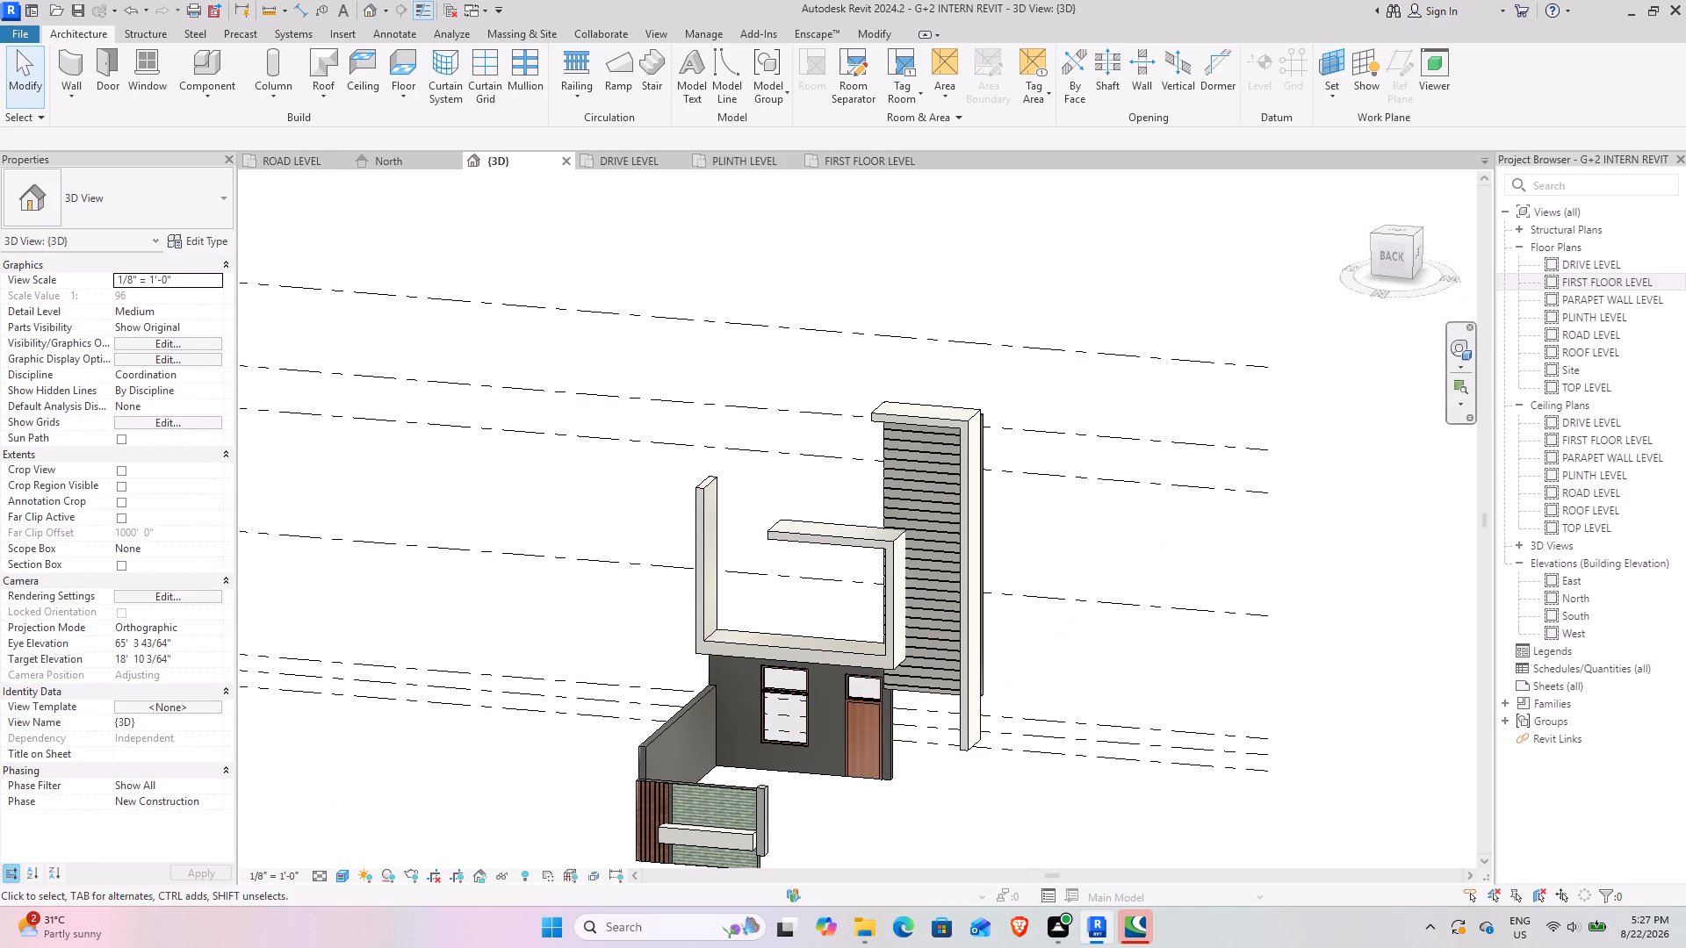
{"action": "left_click", "coordinate": [1371, 66]}
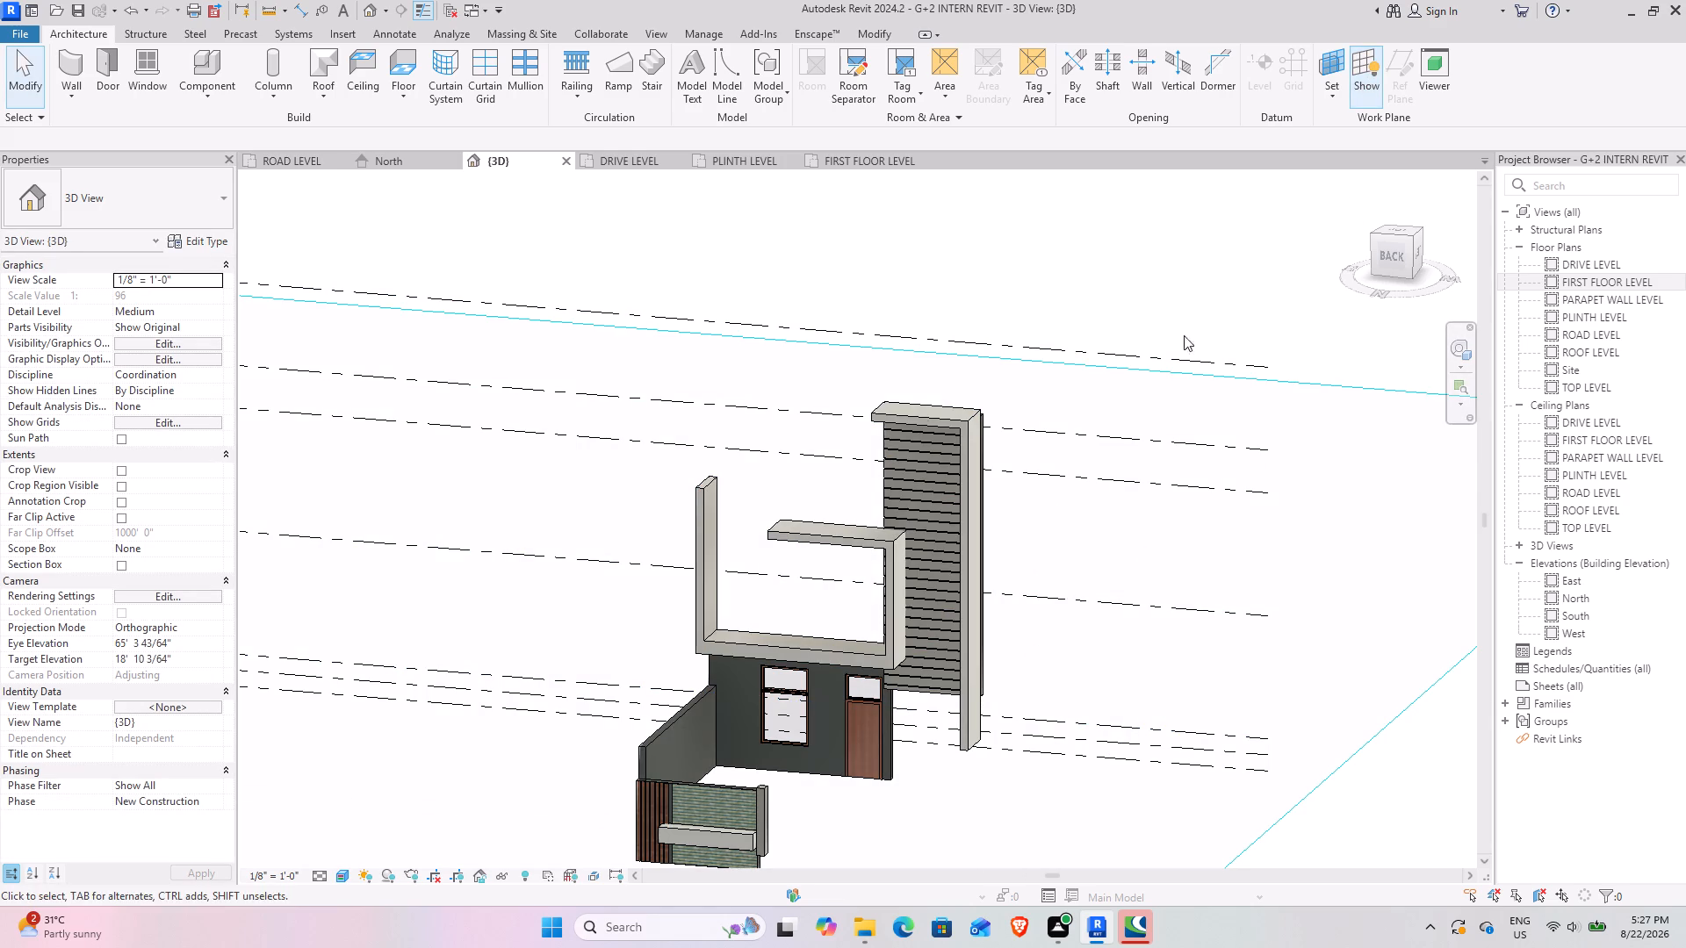
{"action": "scroll", "coordinate": [852, 614], "scroll_direction": "down", "scroll_amount": 4}
{"action": "double_click", "coordinate": [1142, 717]}
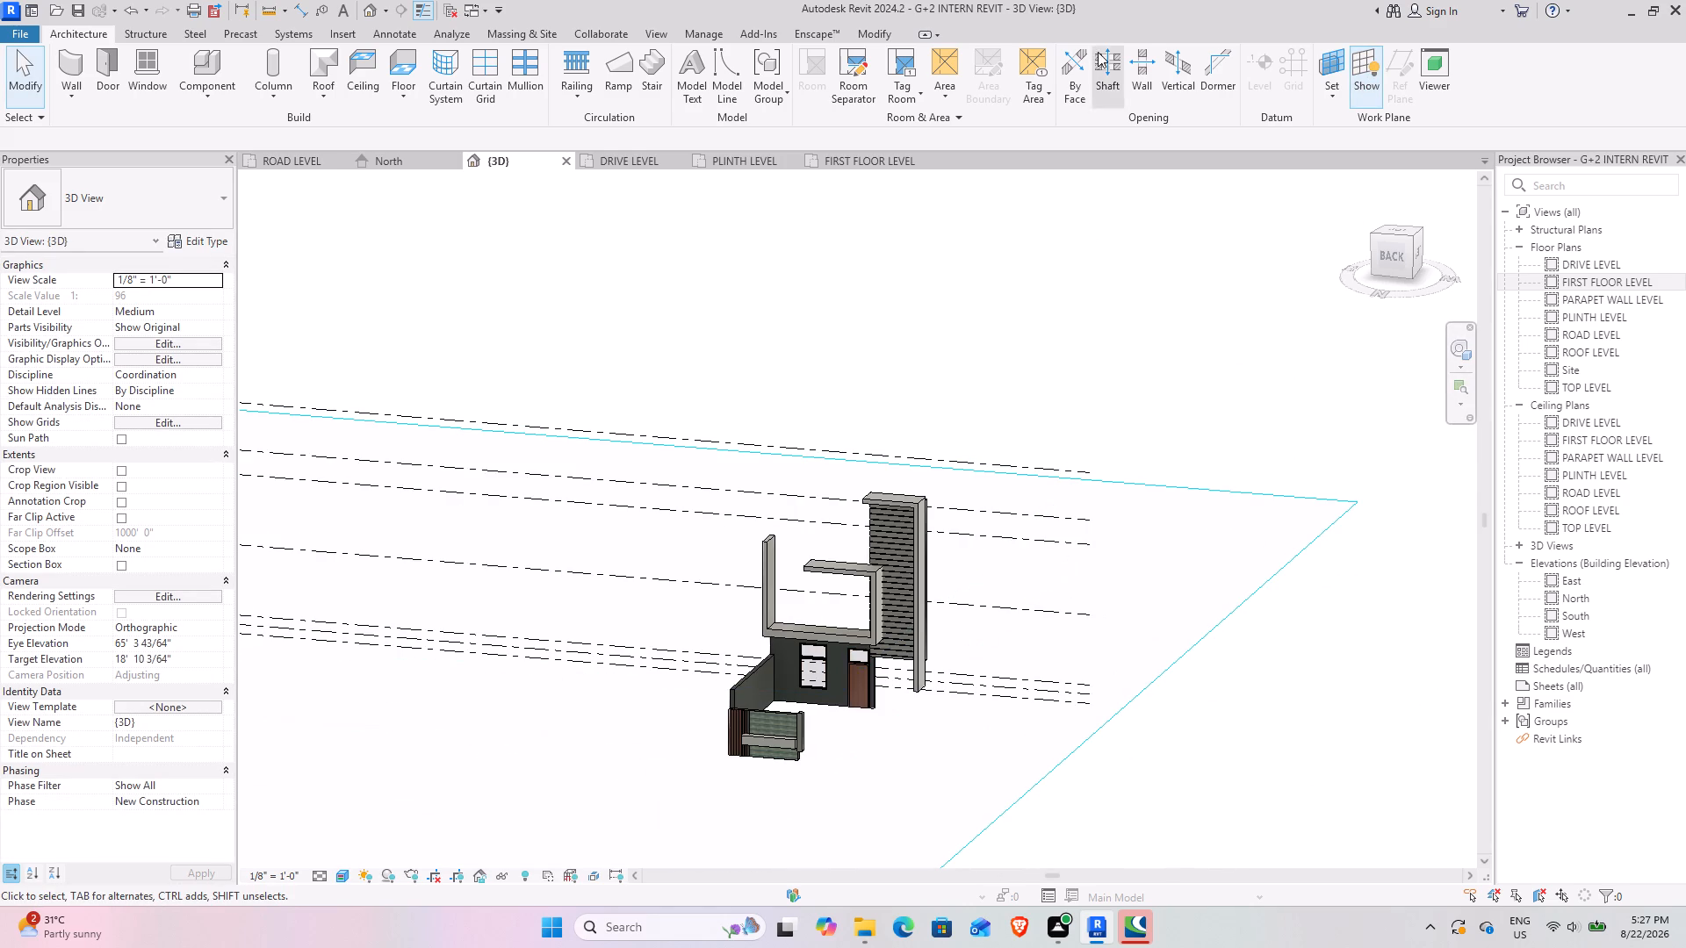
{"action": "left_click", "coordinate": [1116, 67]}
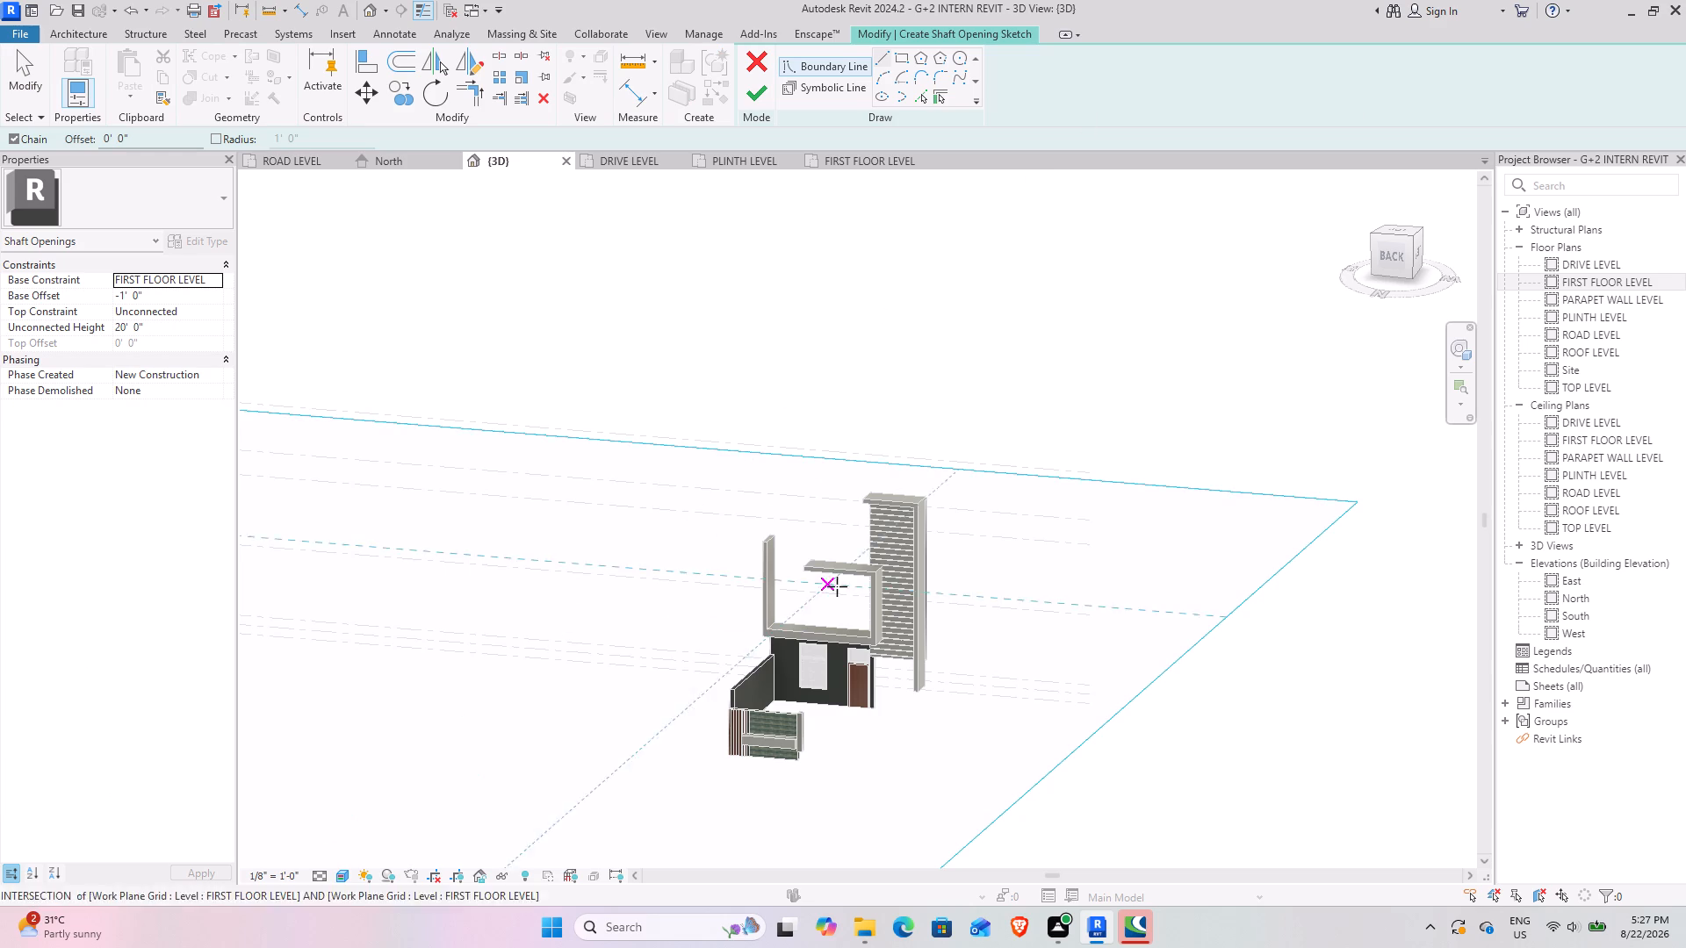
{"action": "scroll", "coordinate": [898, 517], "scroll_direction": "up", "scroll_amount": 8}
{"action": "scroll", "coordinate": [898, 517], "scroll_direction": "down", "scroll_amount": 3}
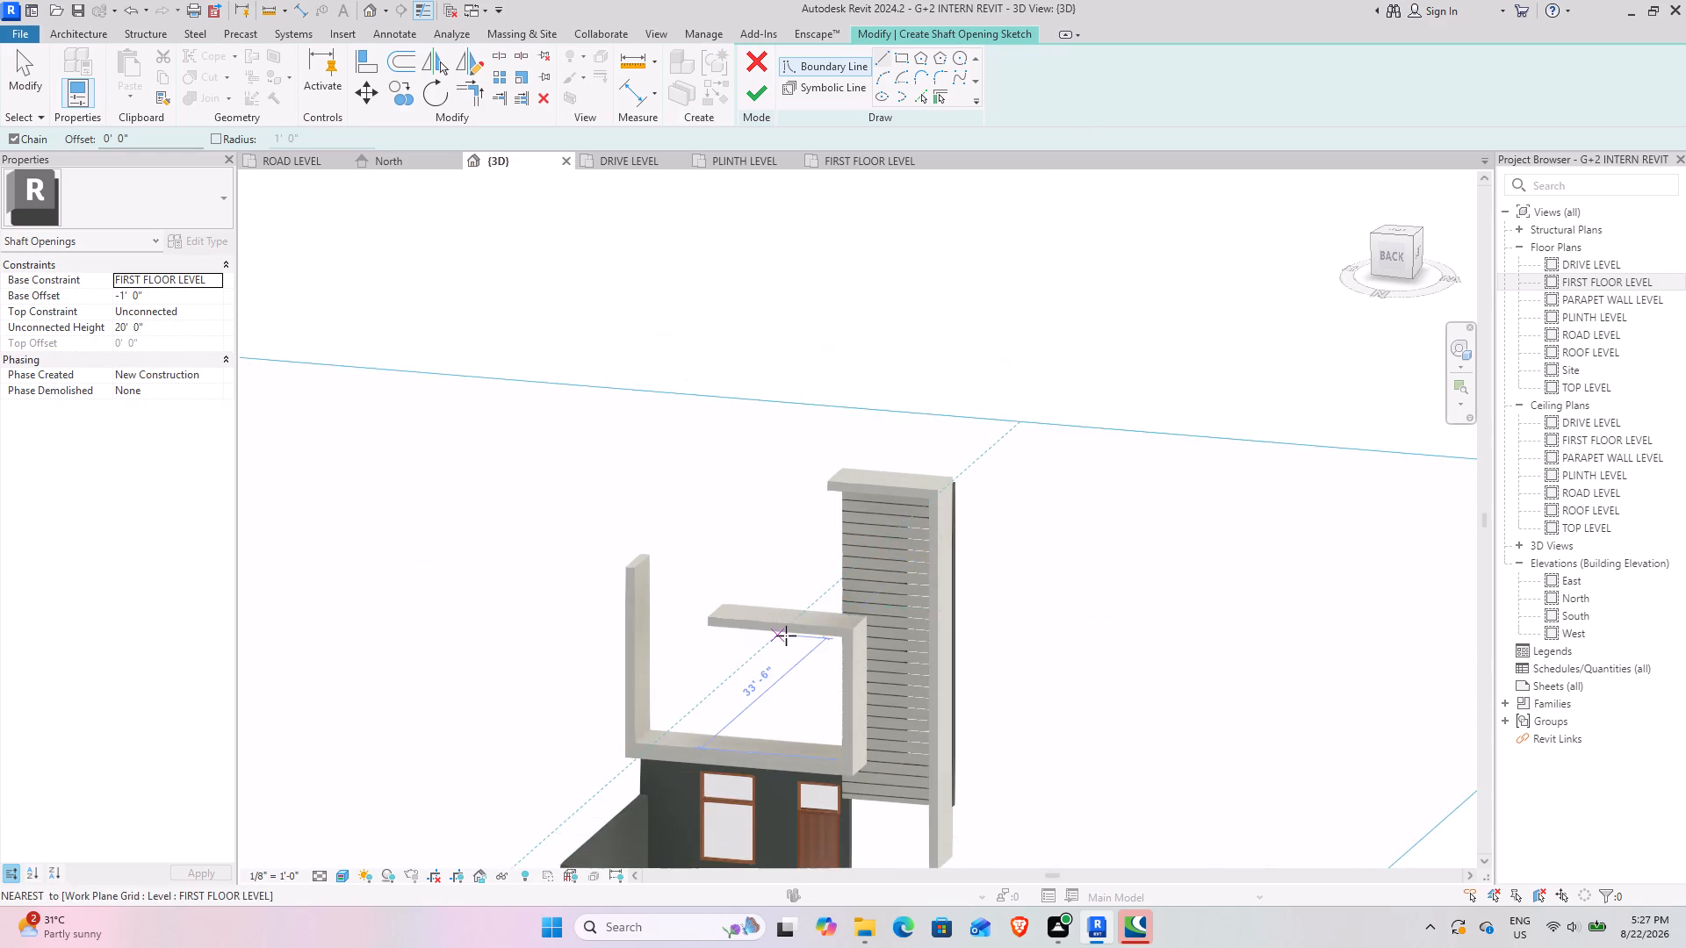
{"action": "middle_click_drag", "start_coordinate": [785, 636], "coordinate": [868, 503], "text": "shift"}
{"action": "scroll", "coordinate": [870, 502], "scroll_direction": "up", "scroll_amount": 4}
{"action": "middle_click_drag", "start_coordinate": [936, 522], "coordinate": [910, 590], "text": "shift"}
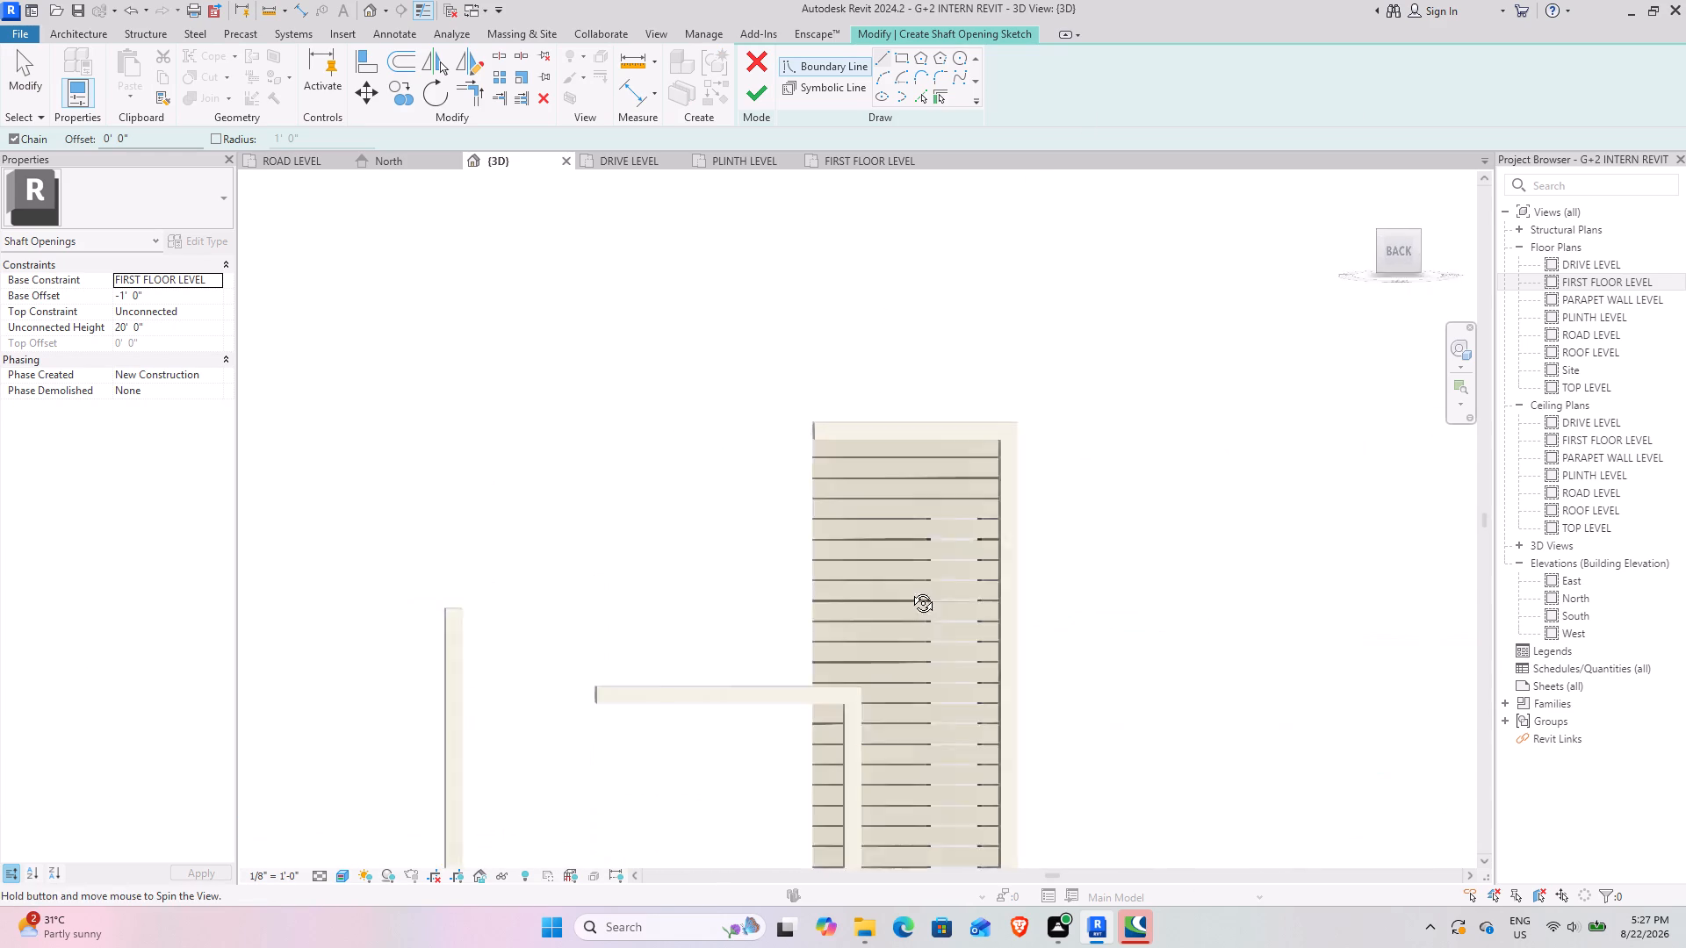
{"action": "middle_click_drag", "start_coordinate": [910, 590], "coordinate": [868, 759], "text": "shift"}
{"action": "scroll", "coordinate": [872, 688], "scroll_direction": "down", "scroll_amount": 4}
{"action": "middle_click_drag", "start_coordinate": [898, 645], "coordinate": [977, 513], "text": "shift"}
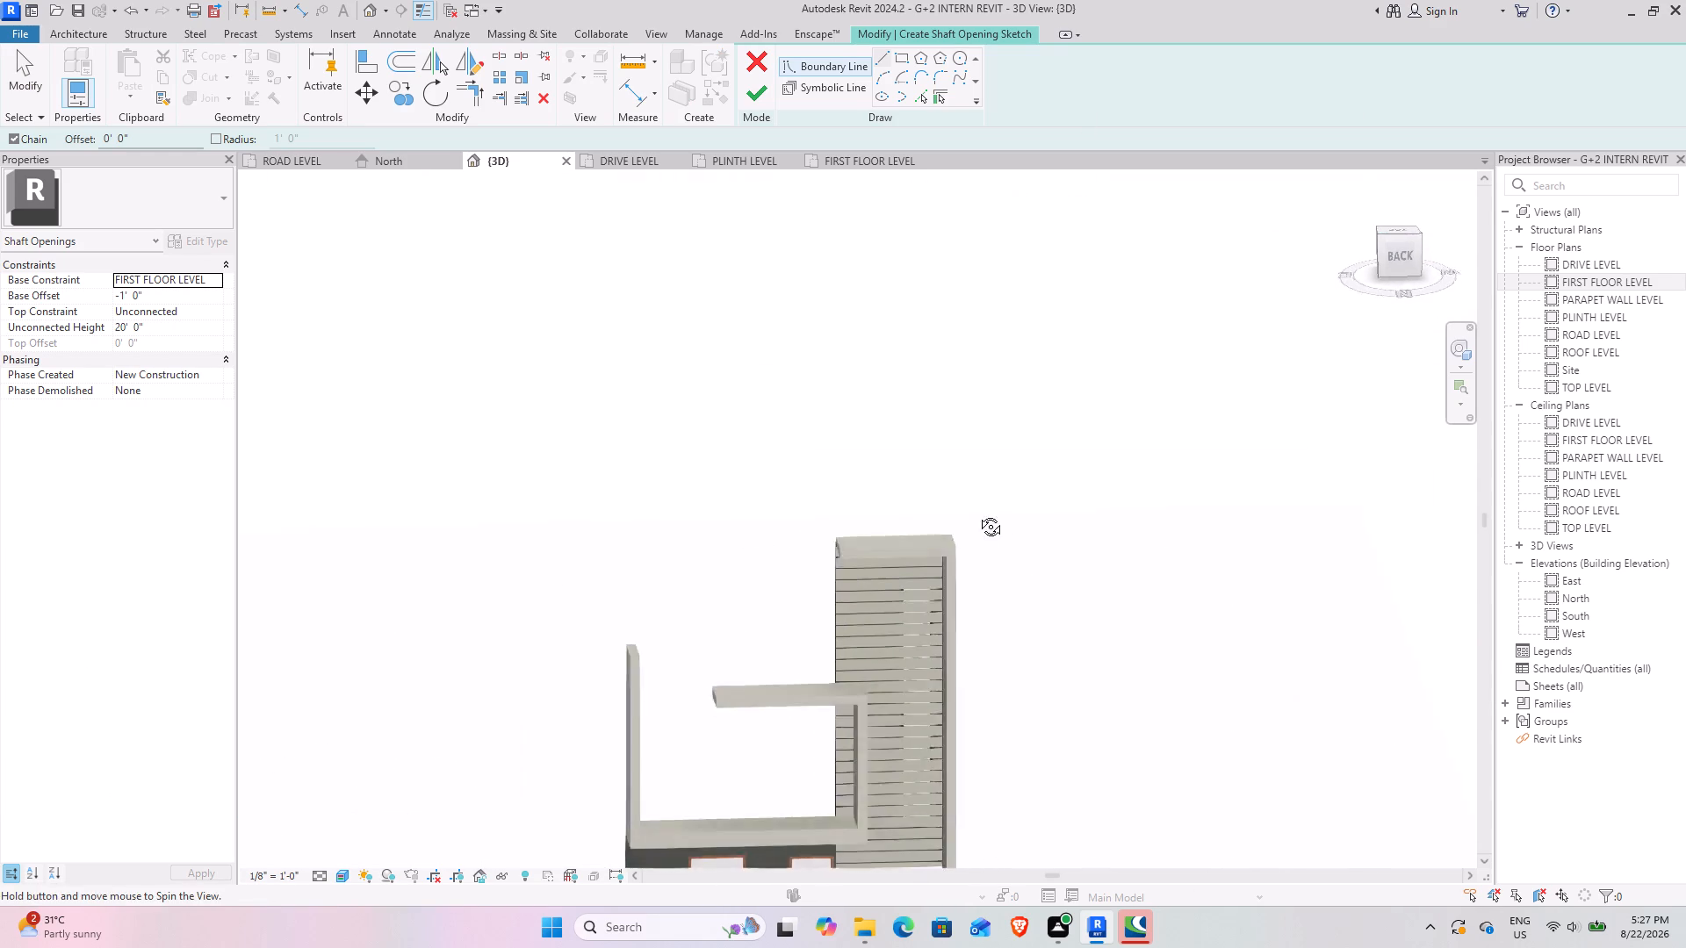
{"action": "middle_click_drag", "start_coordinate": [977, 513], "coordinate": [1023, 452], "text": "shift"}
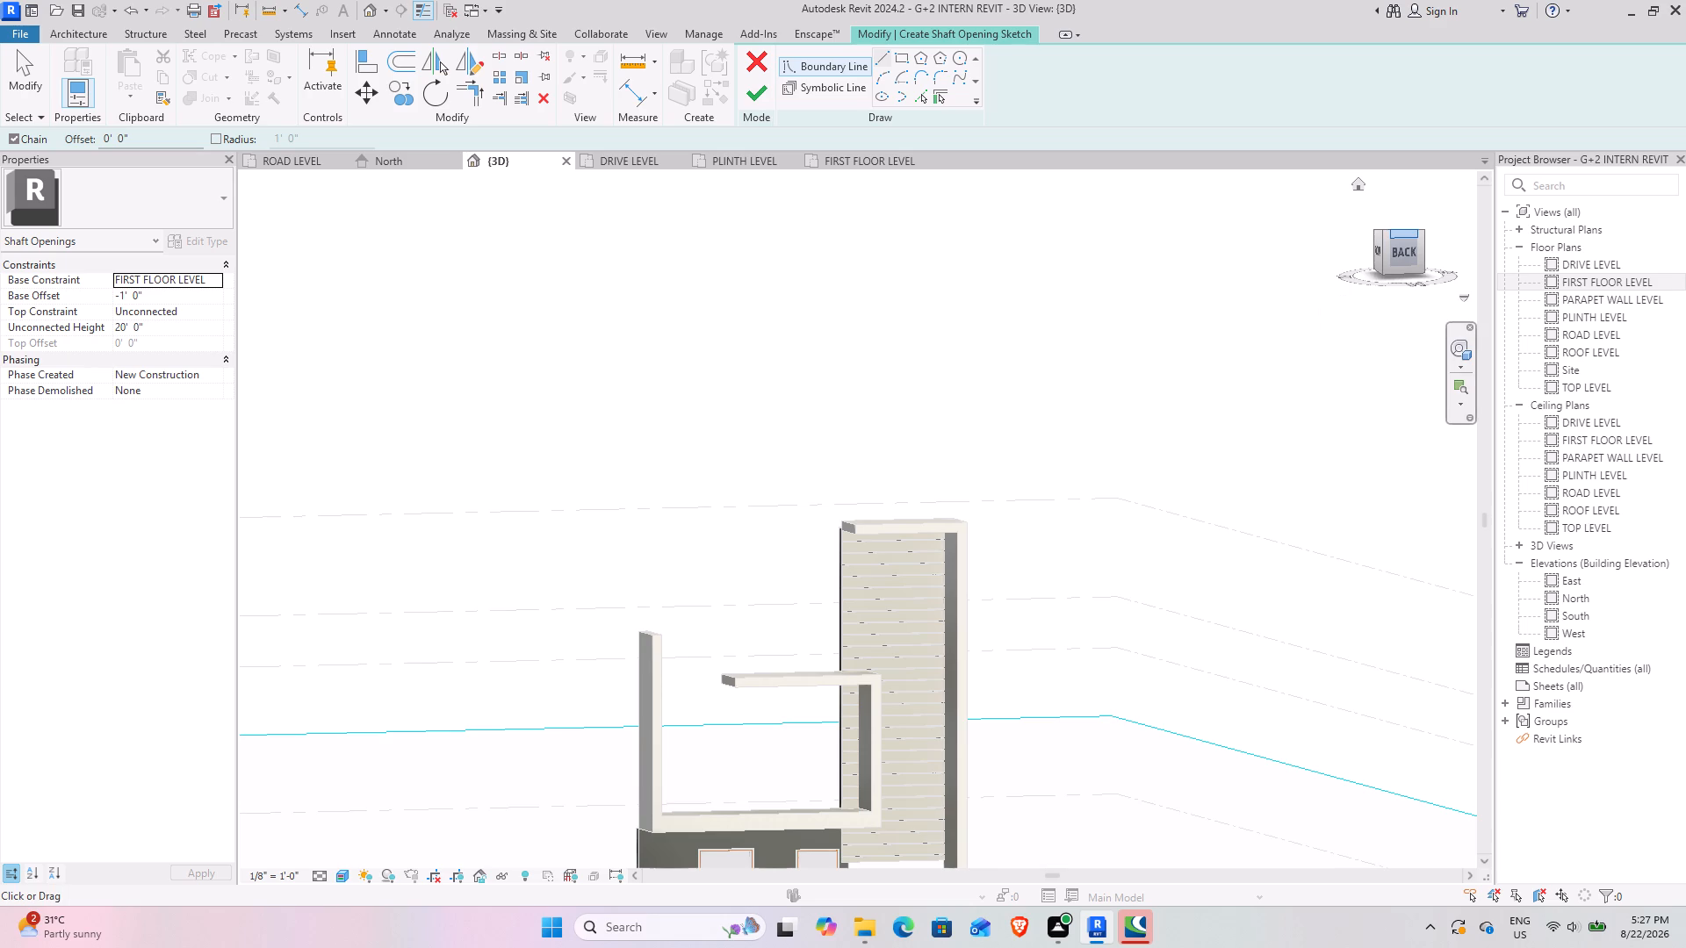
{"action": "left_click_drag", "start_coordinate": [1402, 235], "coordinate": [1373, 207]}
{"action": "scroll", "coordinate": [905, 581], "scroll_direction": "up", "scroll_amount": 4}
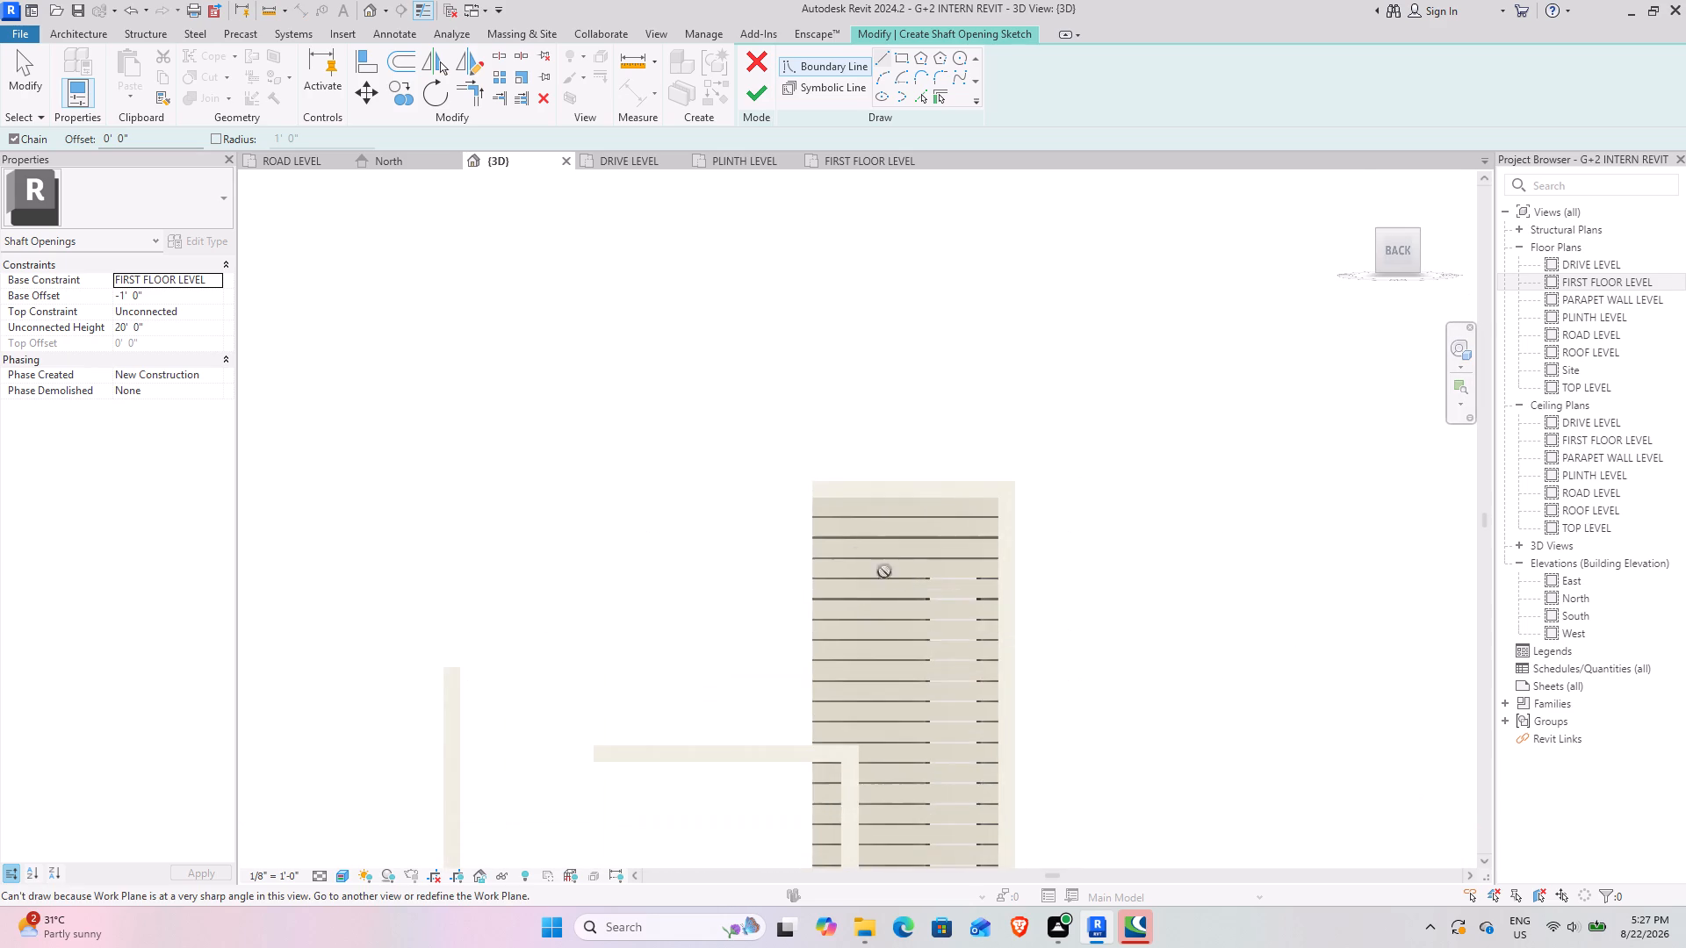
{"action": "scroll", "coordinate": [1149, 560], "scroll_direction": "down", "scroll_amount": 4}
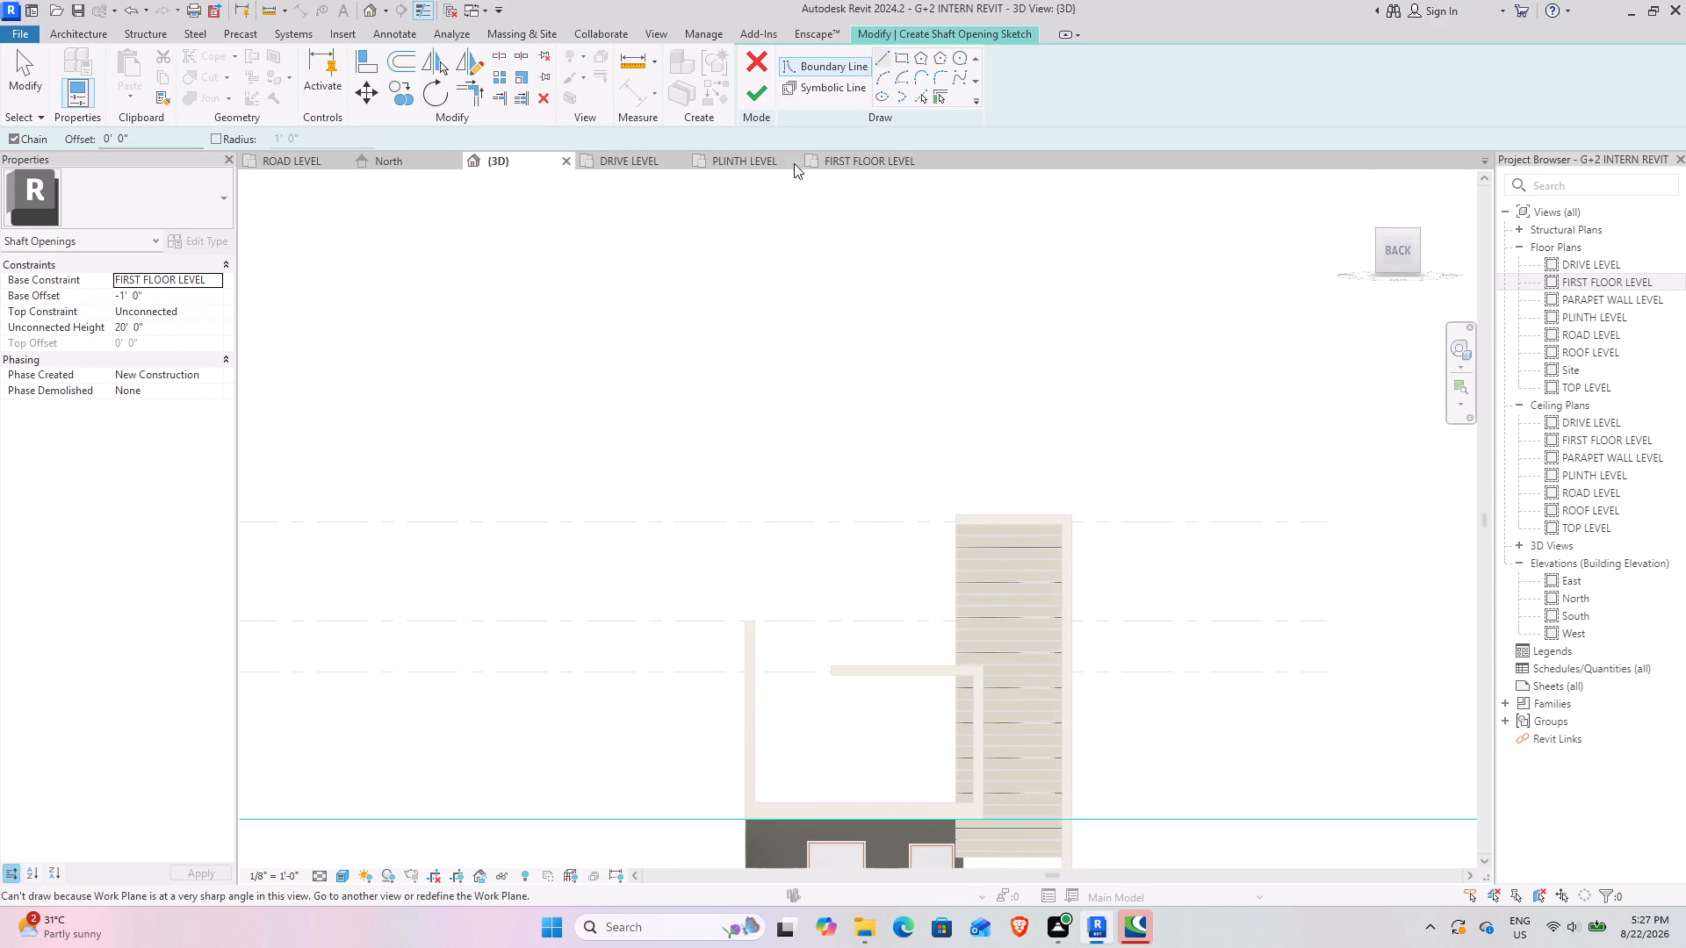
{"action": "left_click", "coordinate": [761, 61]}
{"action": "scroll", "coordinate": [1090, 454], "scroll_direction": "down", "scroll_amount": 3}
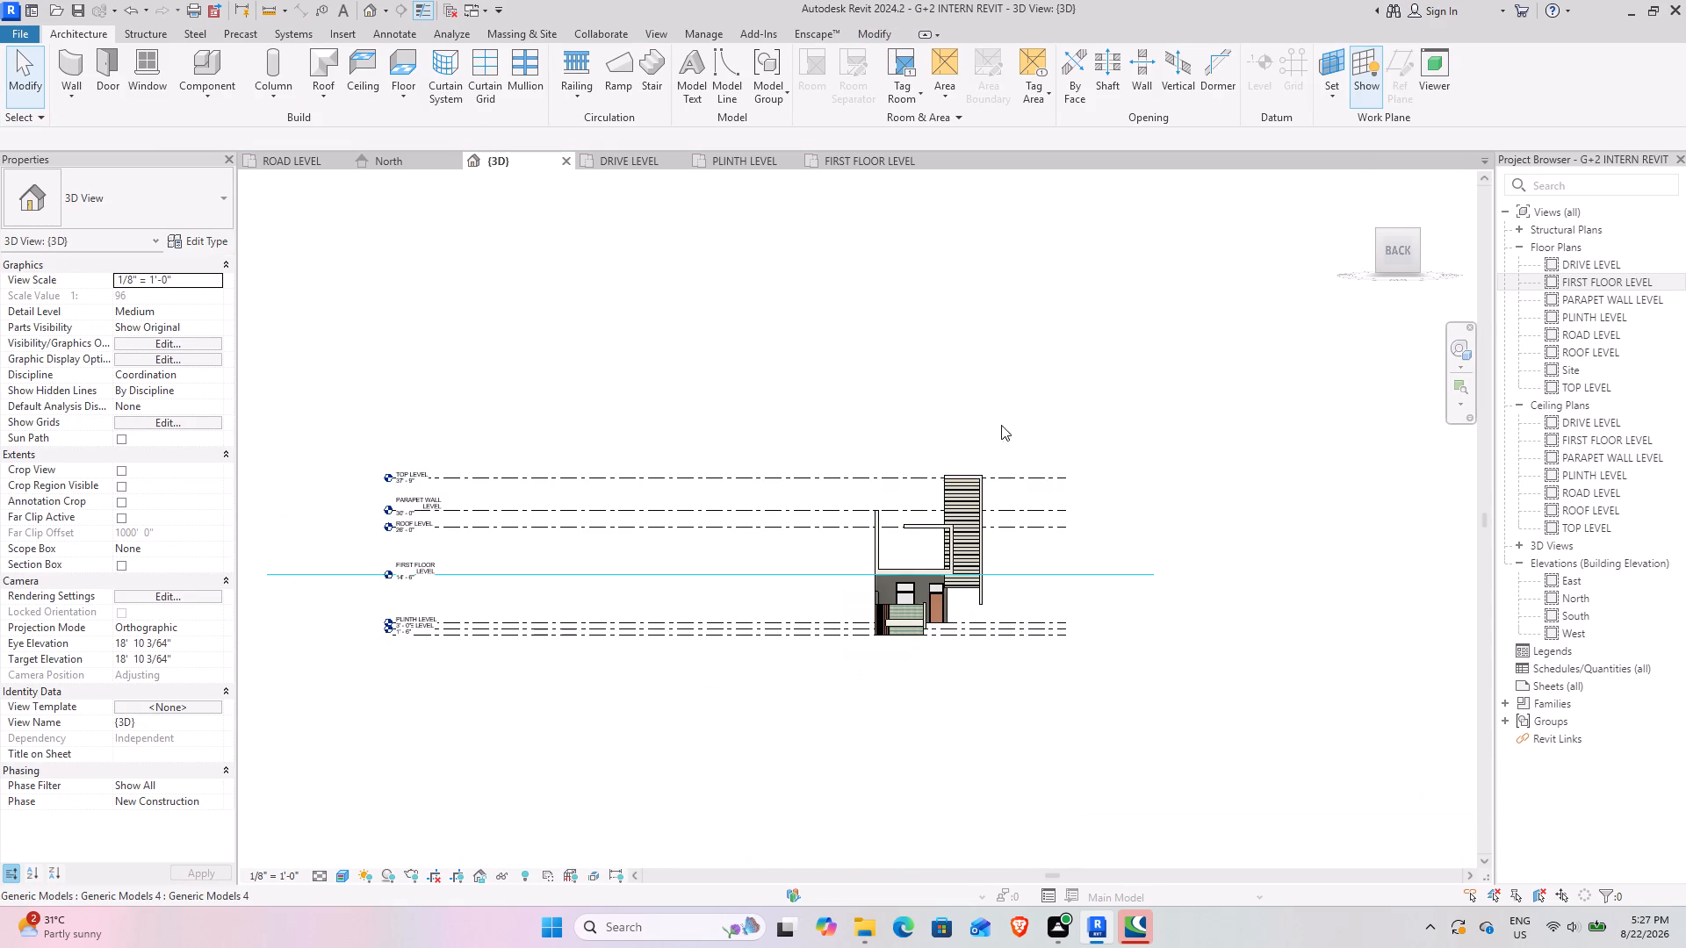
Undo the recent work plane, view and model changes until the tall-window wall's strip extrusion sketch is open for editing again.
{"action": "middle_click_drag", "start_coordinate": [1030, 243], "coordinate": [883, 553], "text": "shift"}
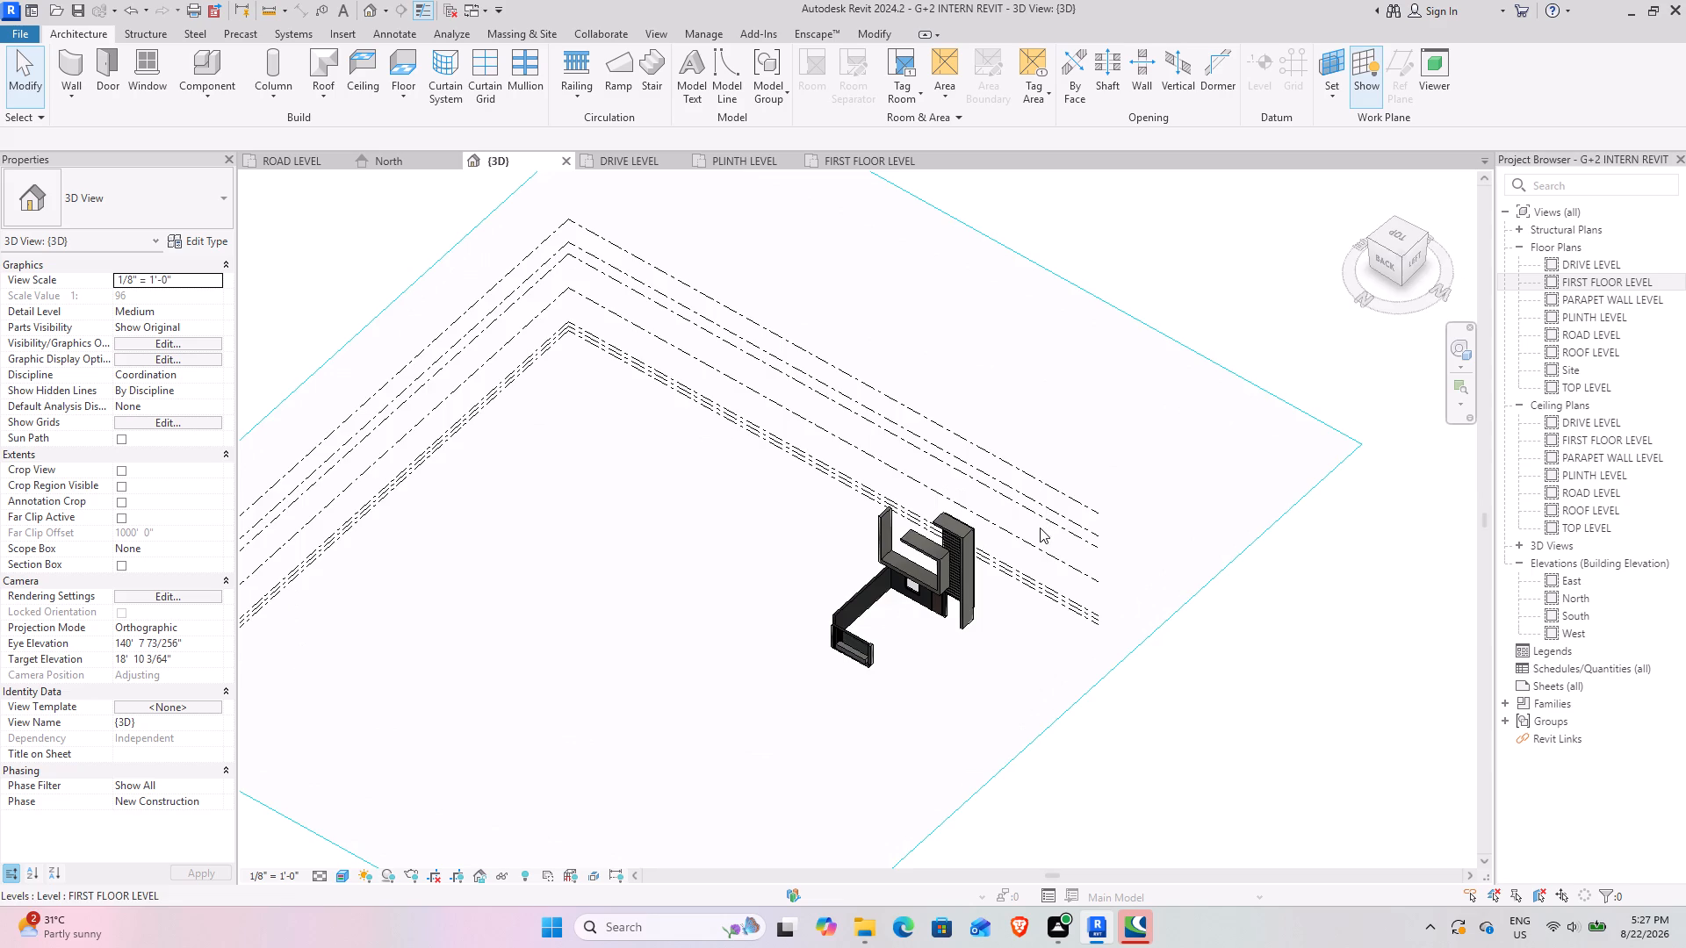
{"action": "key", "text": "ctrl+z"}
{"action": "key", "text": "ctrl+z"}
{"action": "key", "text": "ctrl+z"}
{"action": "key", "text": "ctrl+z"}
{"action": "key", "text": "ctrl+z"}
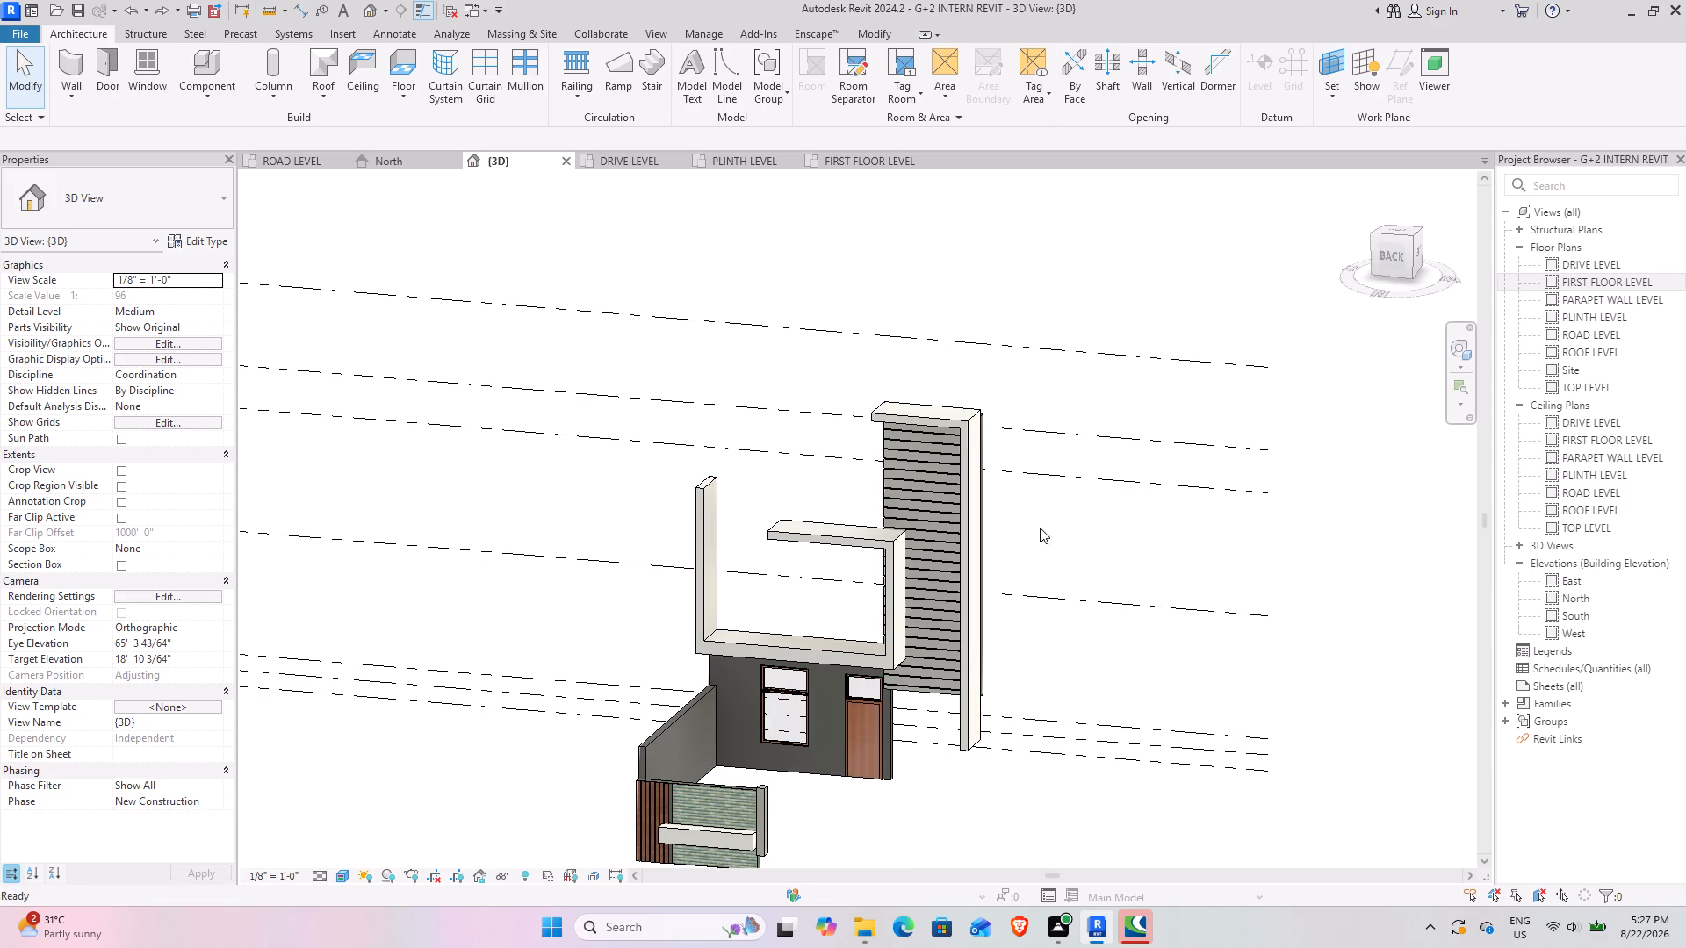
{"action": "key", "text": "ctrl+z"}
{"action": "key", "text": "ctrl+z"}
{"action": "key", "text": "ctrl+z"}
{"action": "key", "text": "ctrl+z"}
{"action": "key", "text": "ctrl+z"}
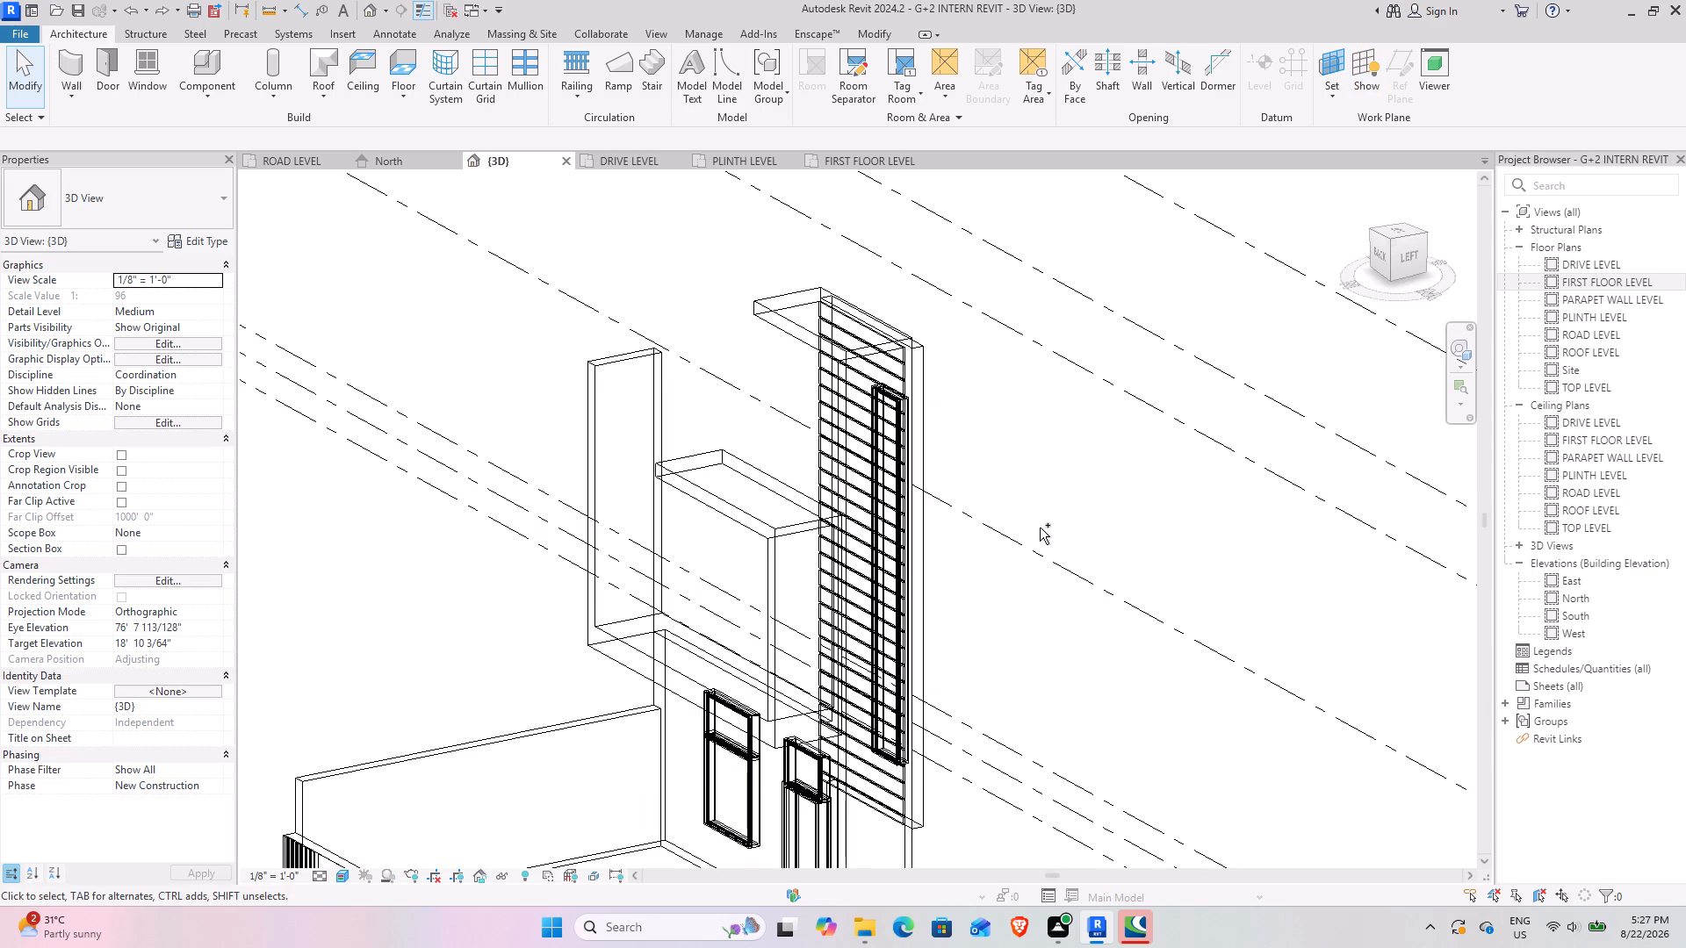
{"action": "key", "text": "ctrl+z"}
{"action": "key", "text": "ctrl+z"}
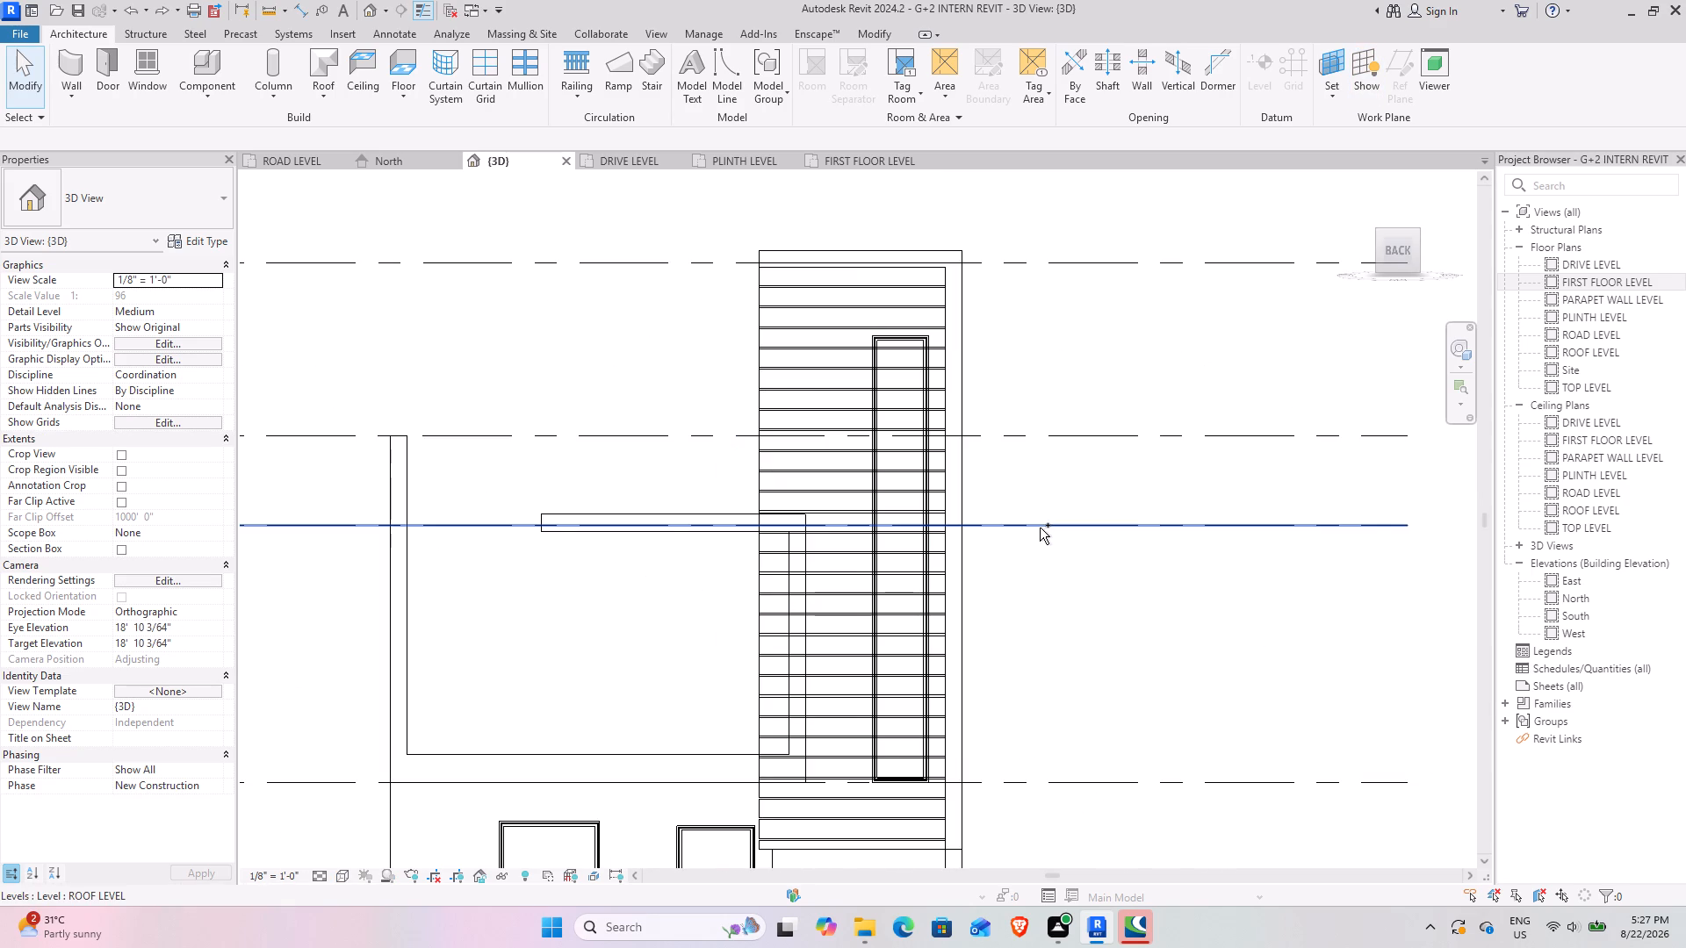
{"action": "key", "text": "ctrl+z"}
{"action": "key", "text": "ctrl+z"}
{"action": "key", "text": "ctrl+z"}
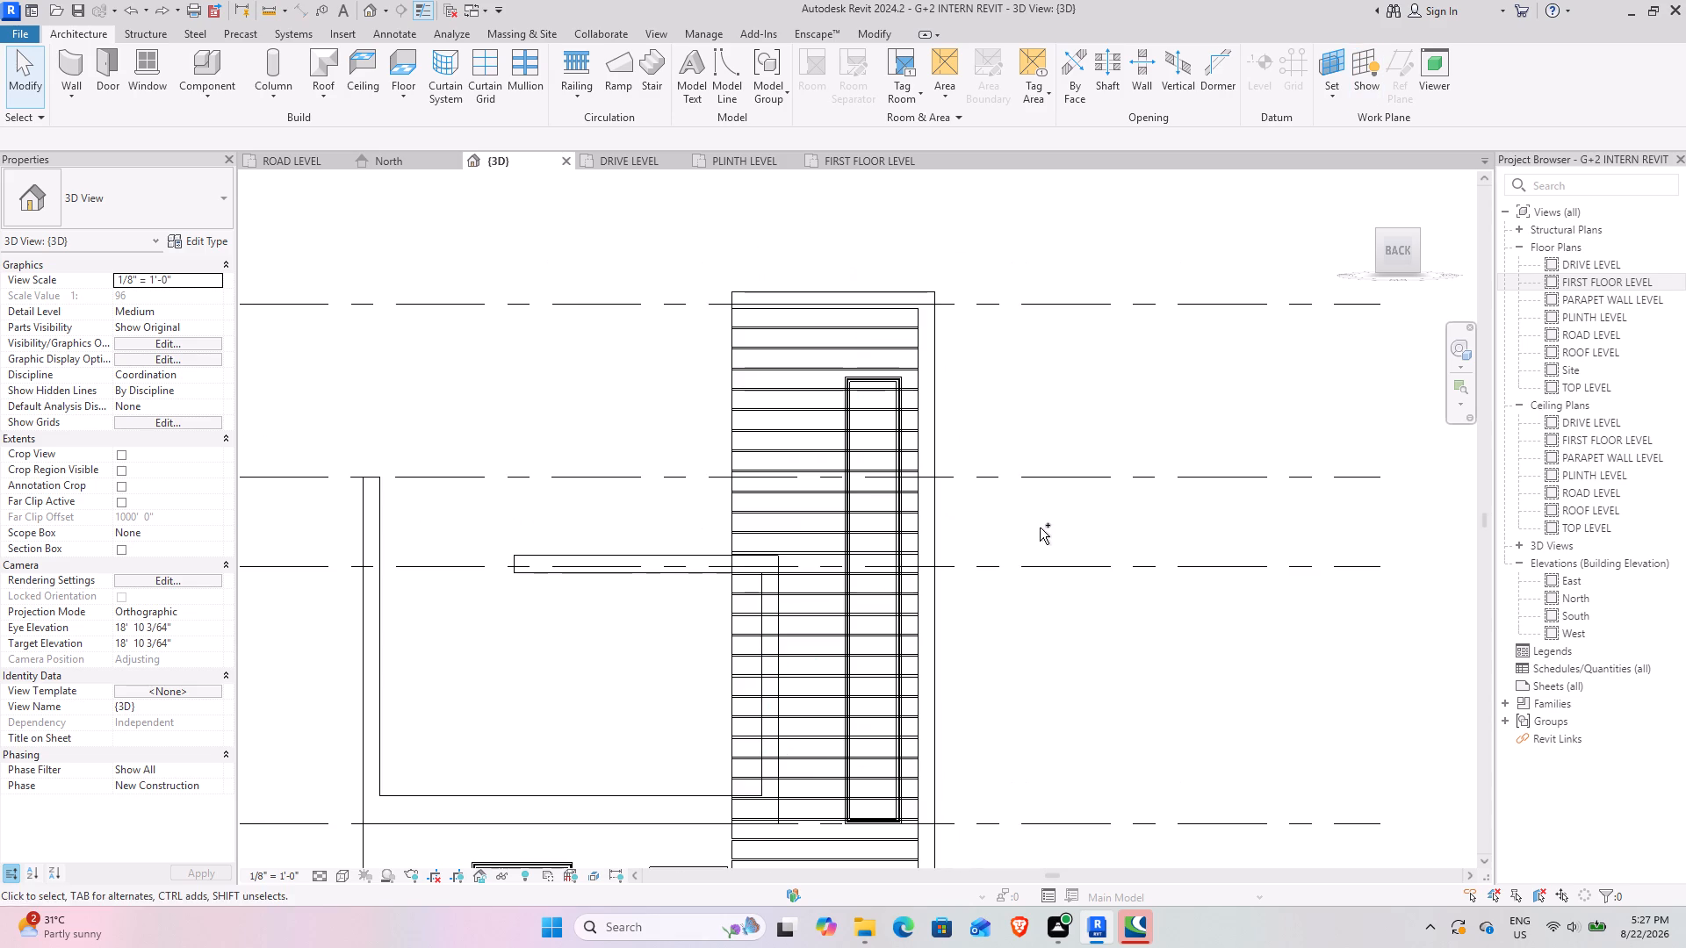
{"action": "key", "text": "ctrl+z"}
{"action": "key", "text": "ctrl+z"}
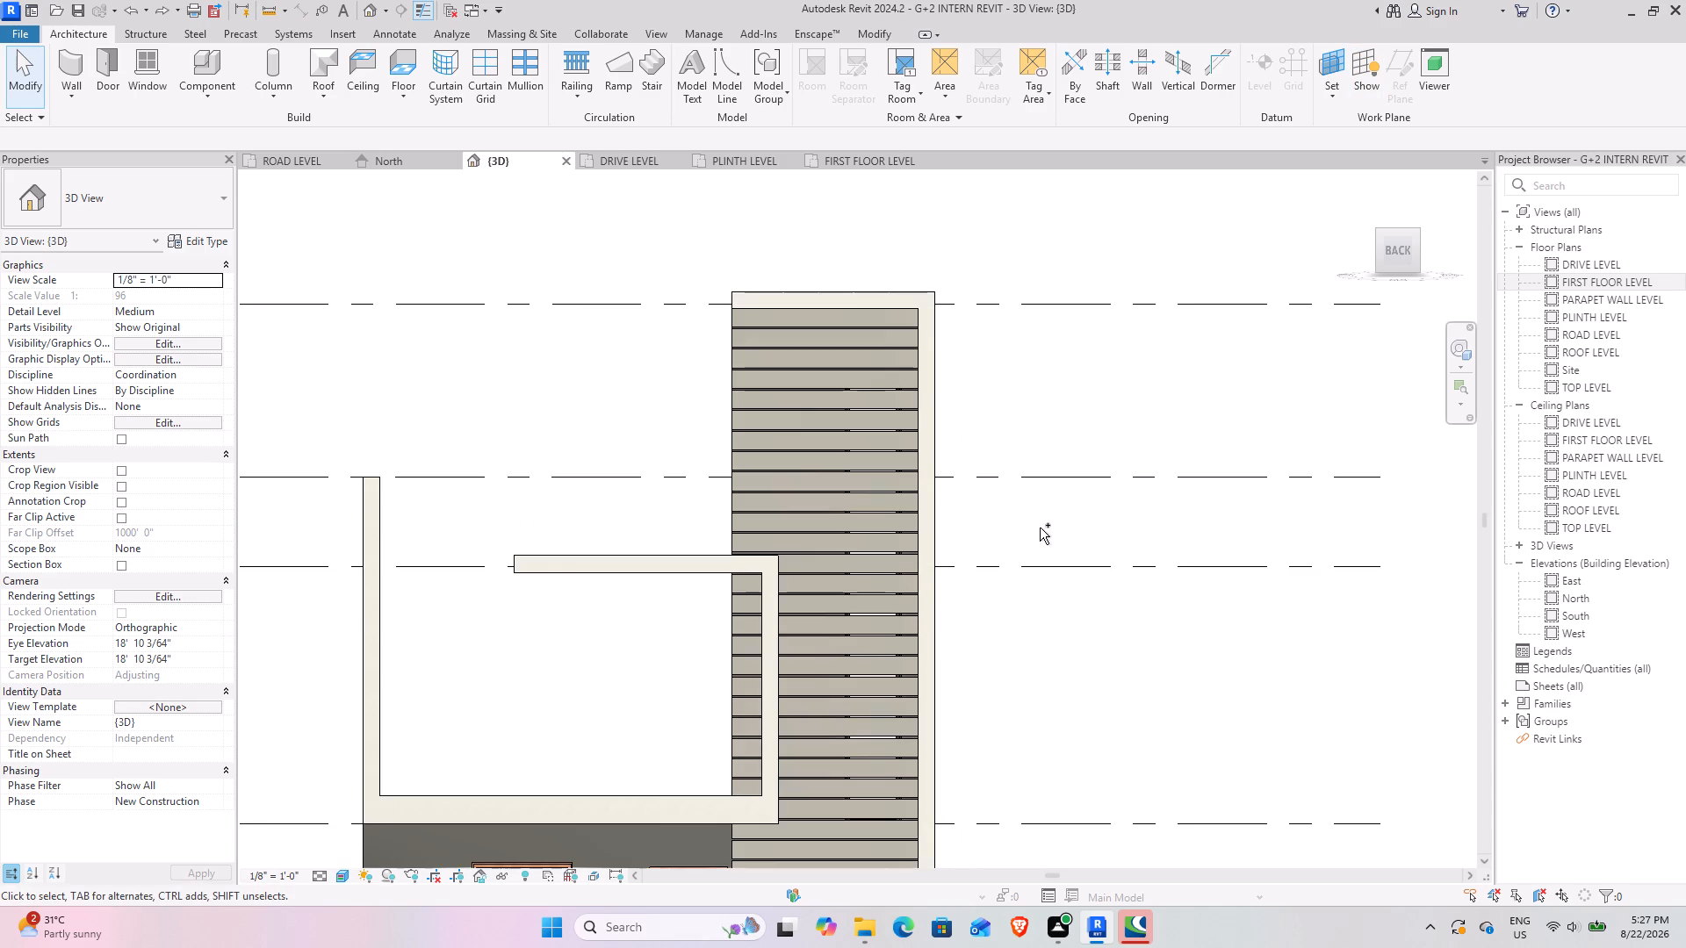
{"action": "key", "text": "ctrl+z"}
{"action": "key", "text": "ctrl+z"}
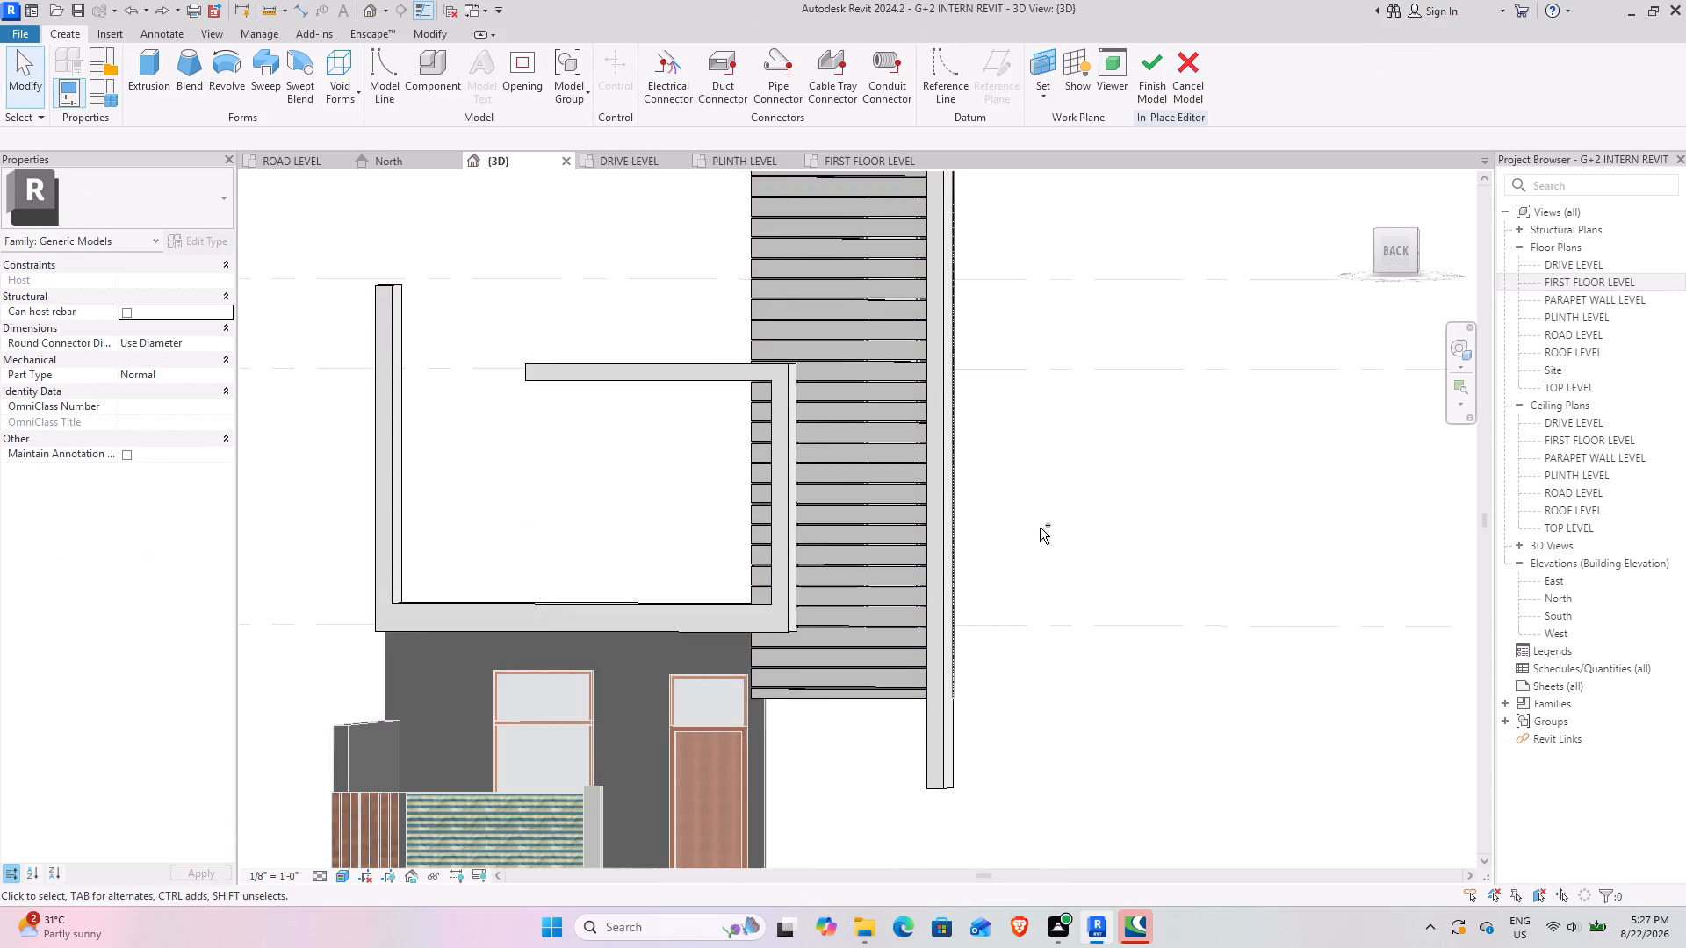
{"action": "key", "text": "ctrl+z"}
{"action": "key", "text": "ctrl+z"}
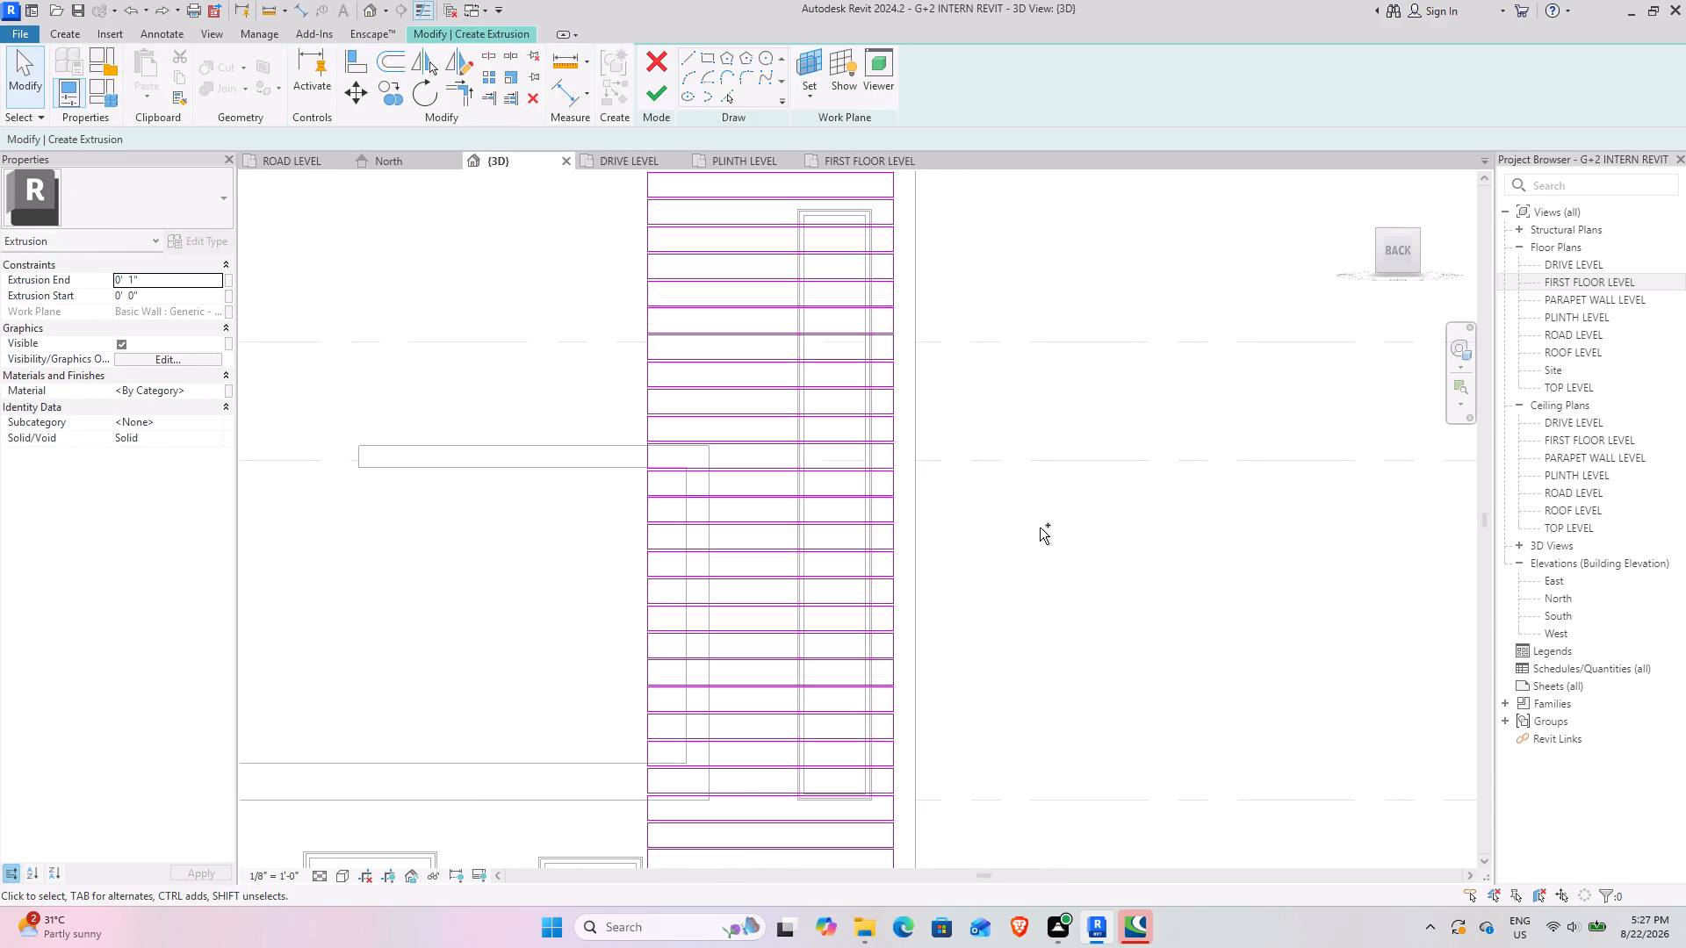
Sketch a rectangle in the strip extrusion sketch, tracing the tall window's outer outline from its top corner to the opposite bottom corner.
{"action": "scroll", "coordinate": [832, 296], "scroll_direction": "up", "scroll_amount": 1}
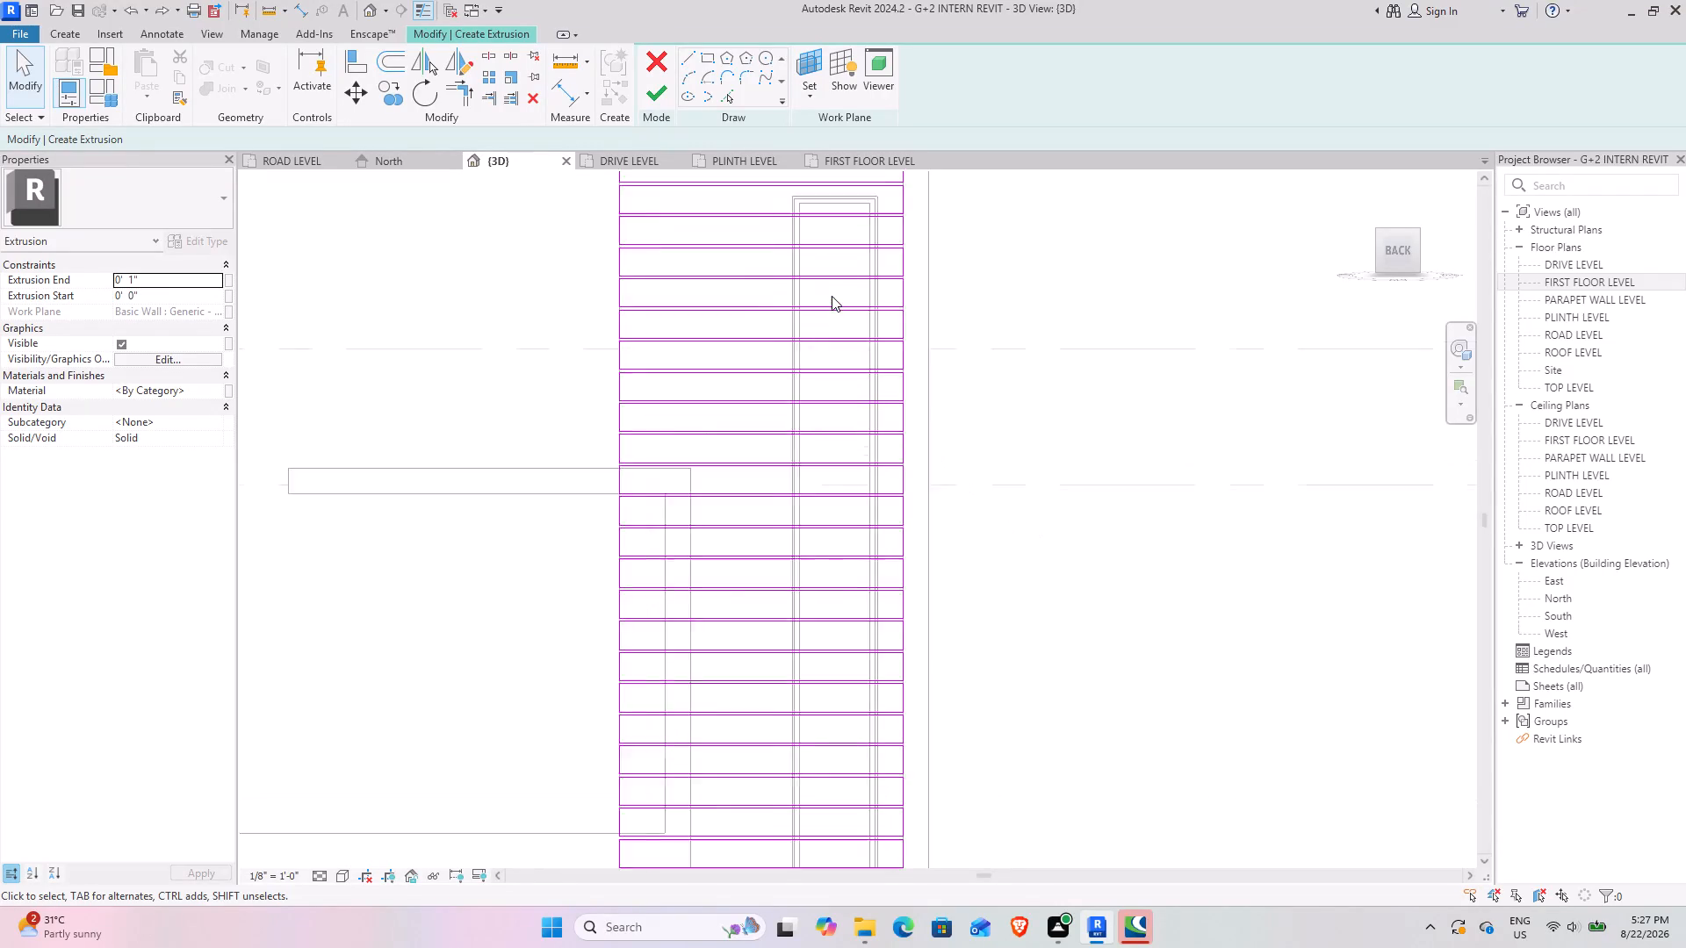
{"action": "scroll", "coordinate": [832, 296], "scroll_direction": "up", "scroll_amount": 3}
{"action": "scroll", "coordinate": [812, 285], "scroll_direction": "down", "scroll_amount": 3}
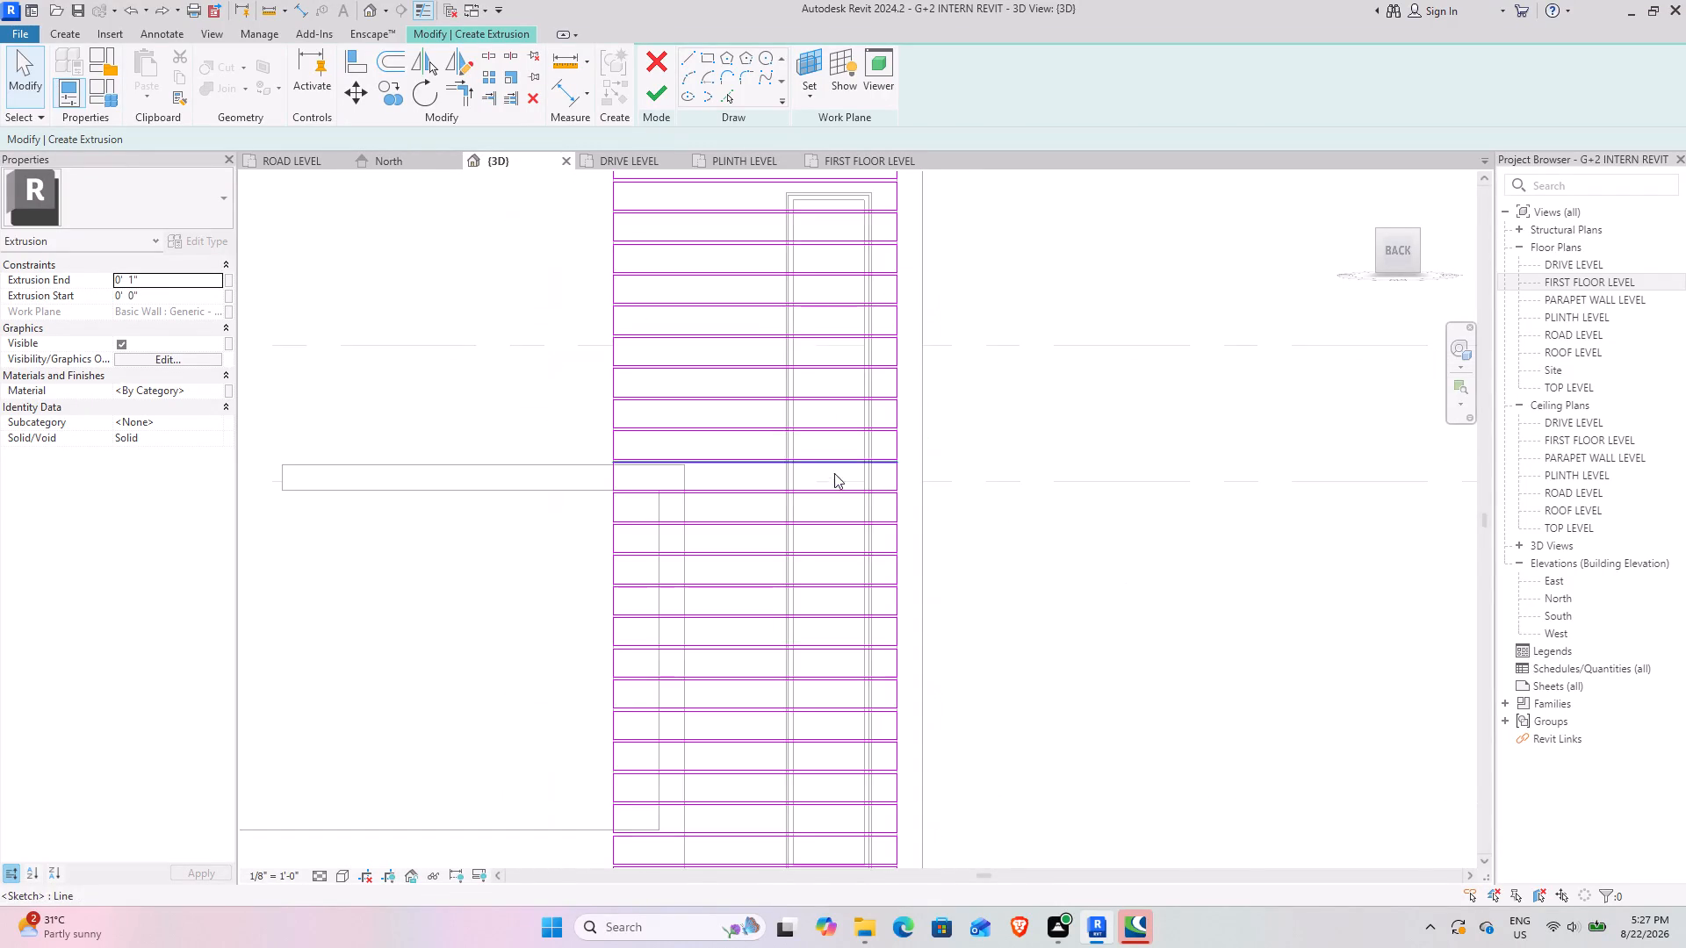
{"action": "middle_click_drag", "start_coordinate": [808, 473], "coordinate": [754, 258]}
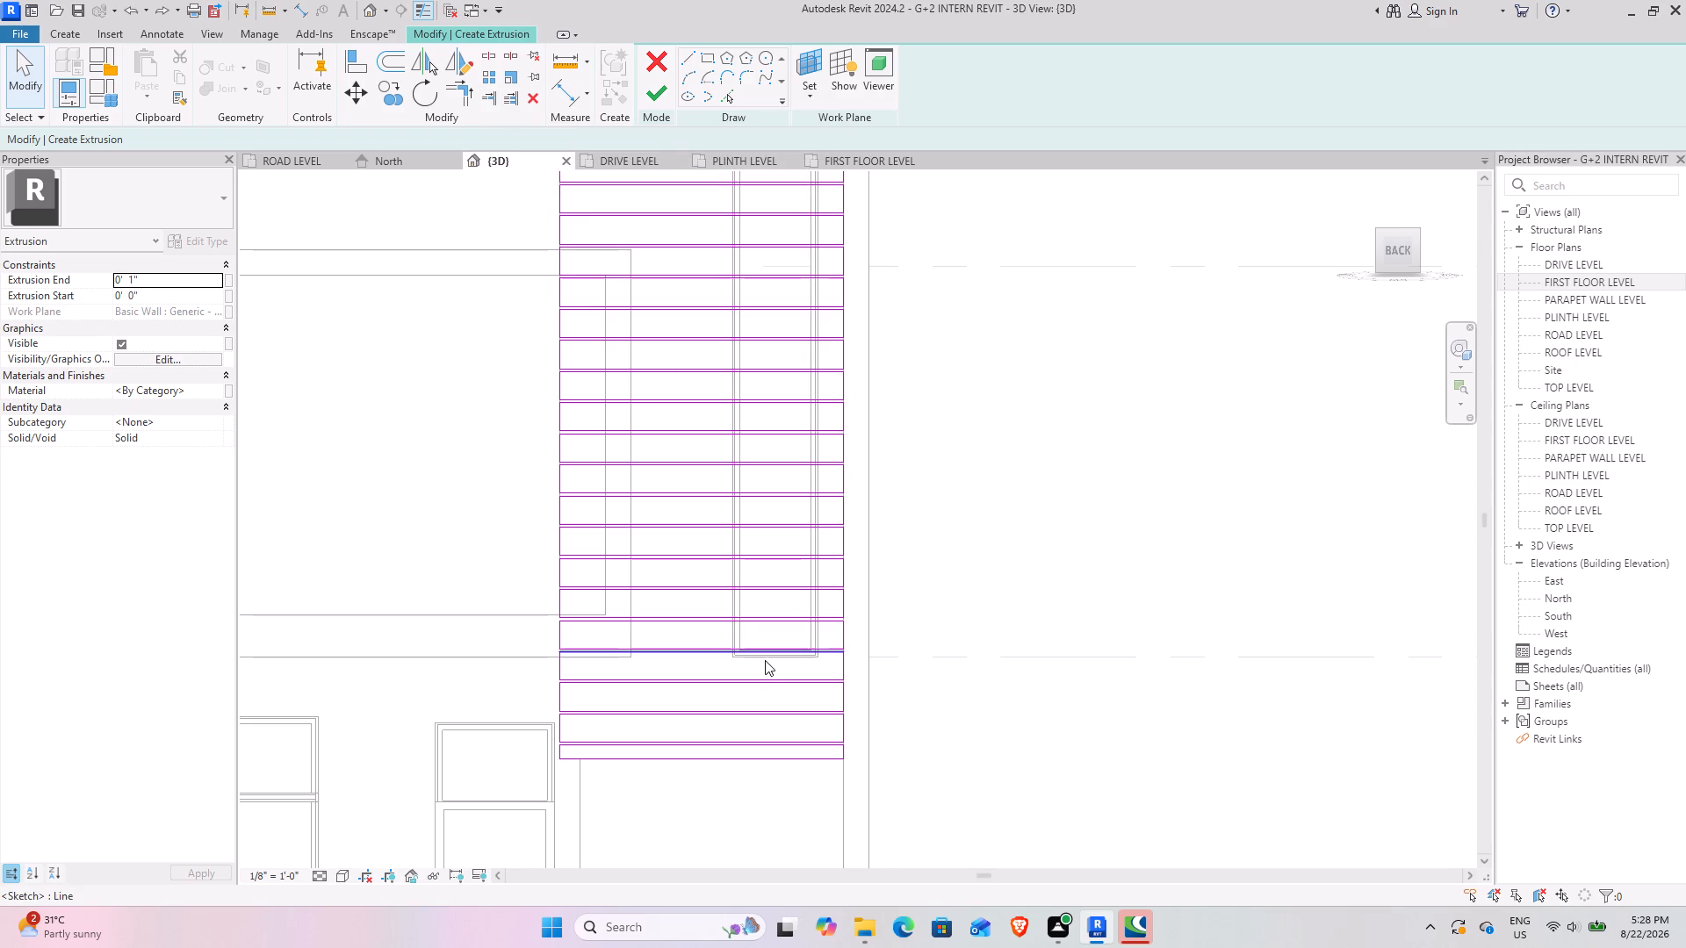
{"action": "scroll", "coordinate": [765, 660], "scroll_direction": "up", "scroll_amount": 6}
{"action": "middle_click_drag", "start_coordinate": [767, 467], "coordinate": [732, 564]}
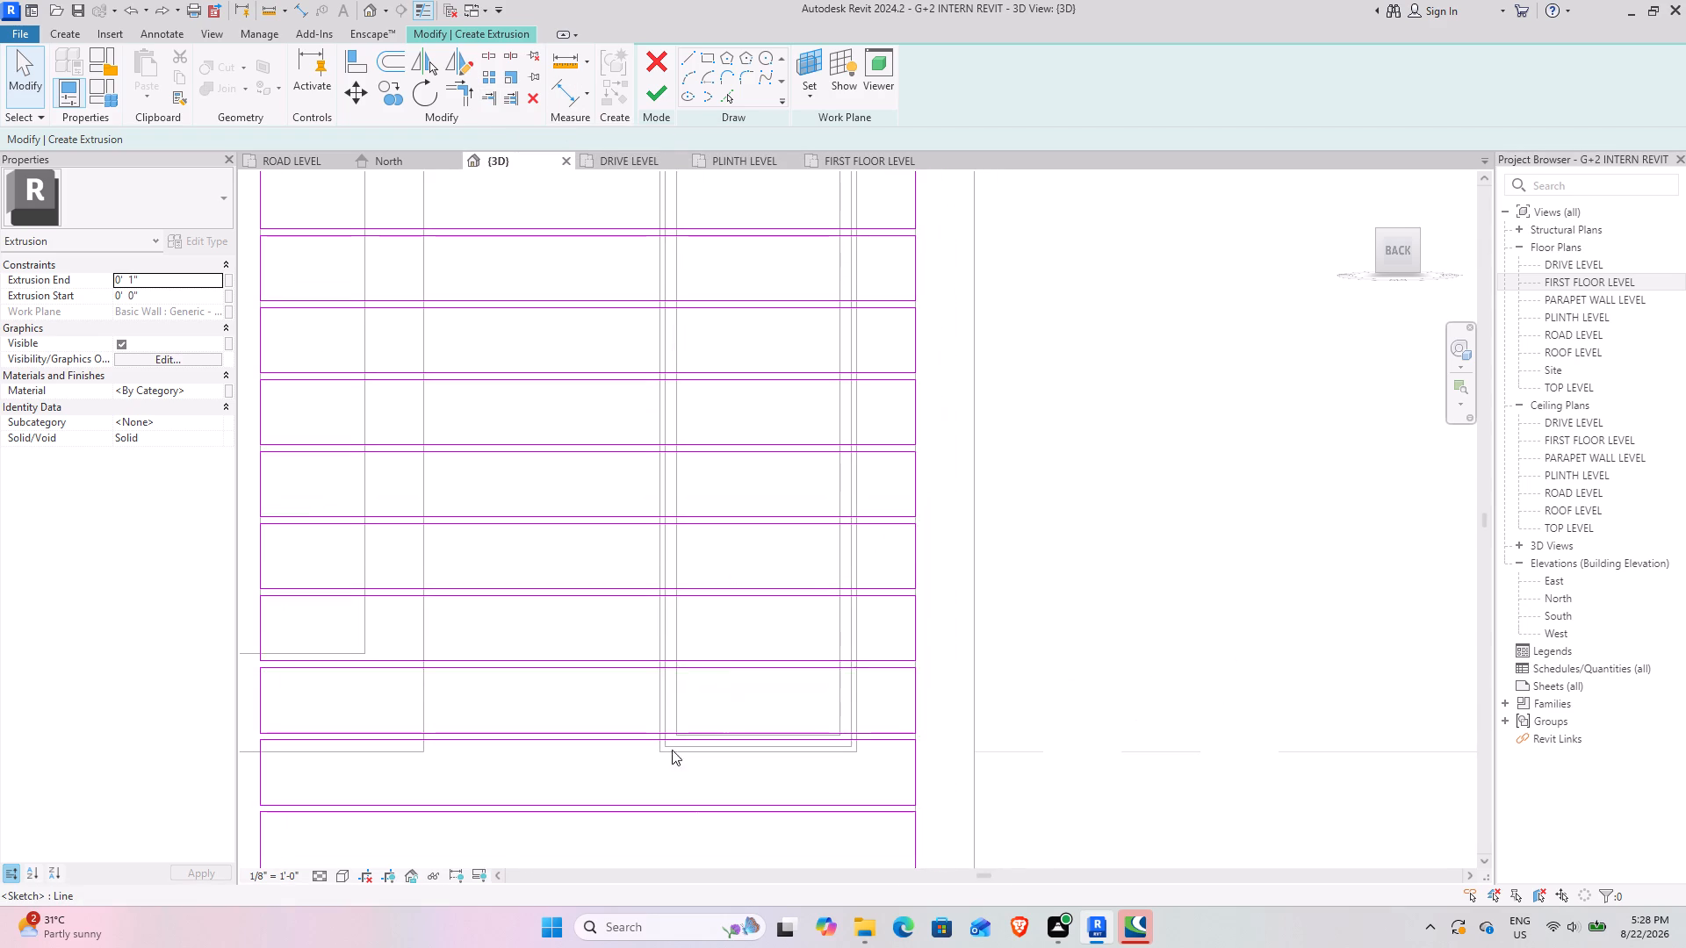
{"action": "scroll", "coordinate": [711, 474], "scroll_direction": "down", "scroll_amount": 4}
{"action": "middle_click_drag", "start_coordinate": [725, 380], "coordinate": [706, 521]}
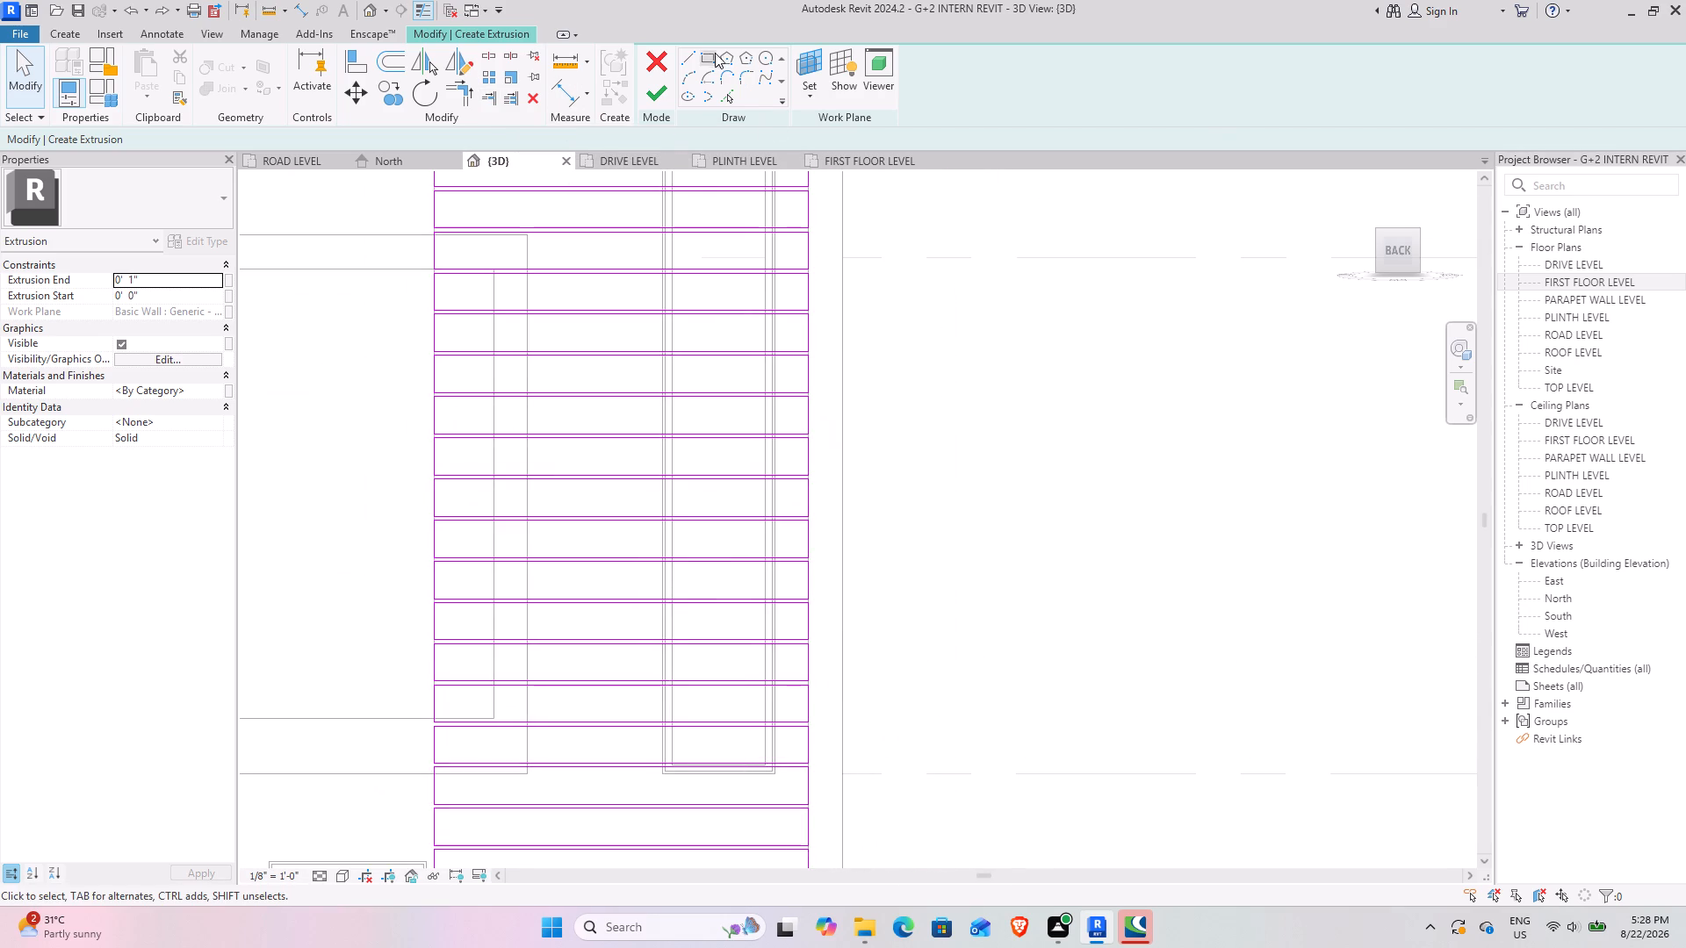
{"action": "left_click", "coordinate": [710, 50]}
{"action": "middle_click_drag", "start_coordinate": [669, 270], "coordinate": [625, 706]}
{"action": "scroll", "coordinate": [609, 300], "scroll_direction": "up", "scroll_amount": 7}
{"action": "left_click", "coordinate": [635, 326]}
{"action": "scroll", "coordinate": [782, 585], "scroll_direction": "down", "scroll_amount": 2}
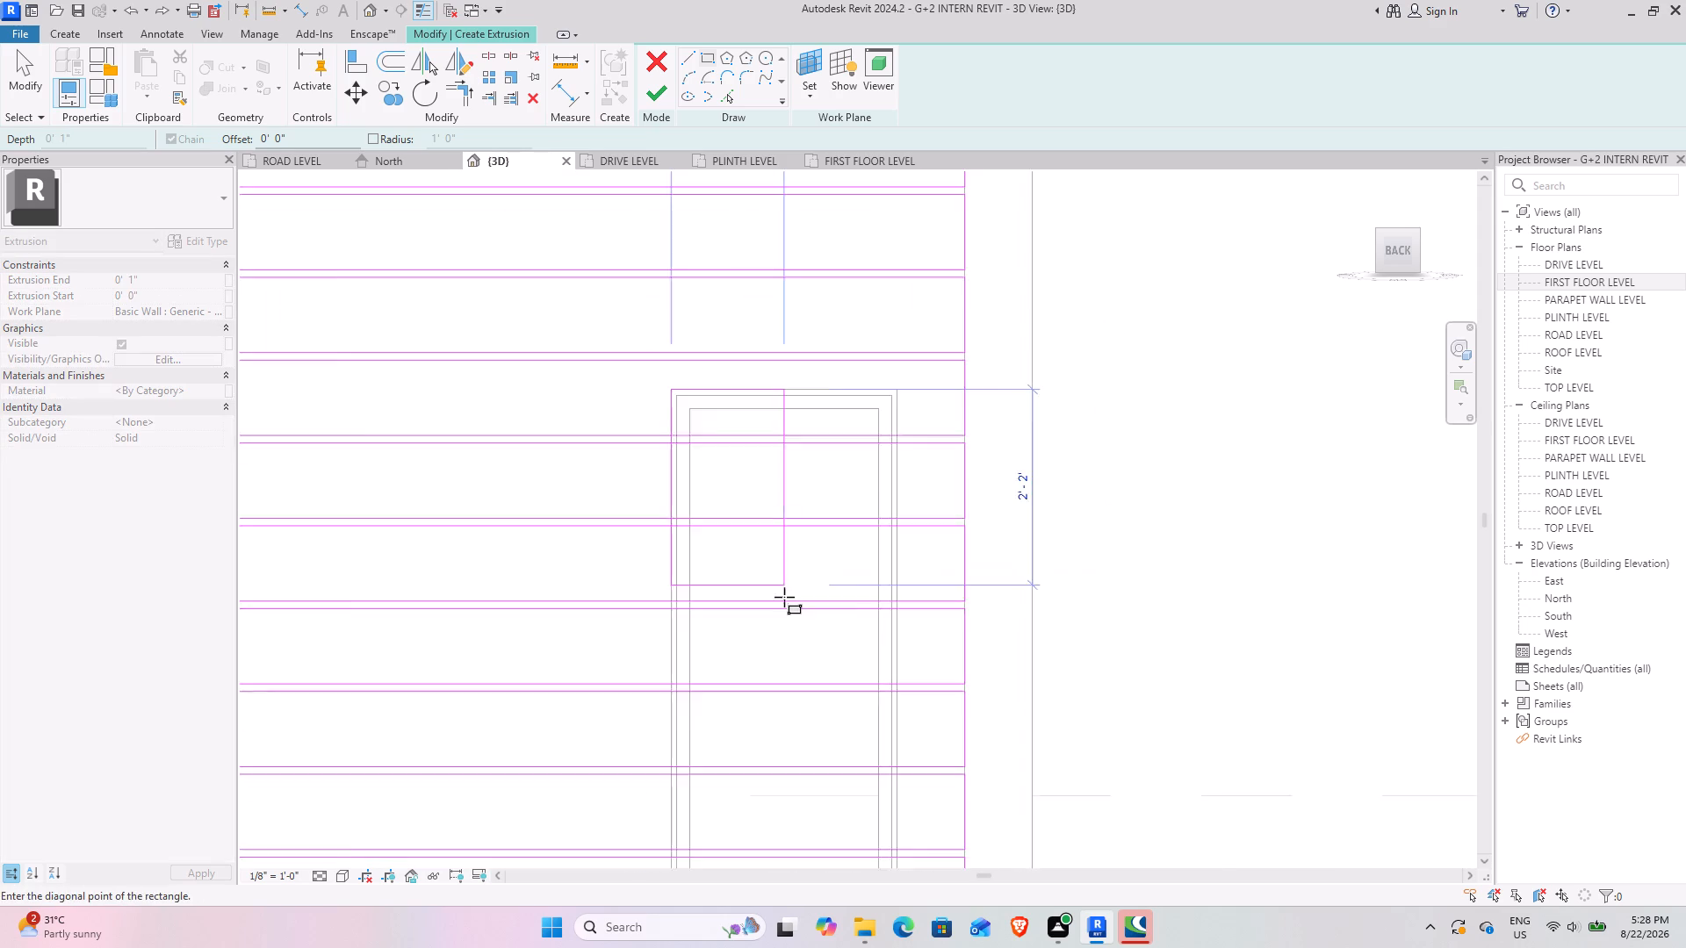
{"action": "scroll", "coordinate": [784, 597], "scroll_direction": "down", "scroll_amount": 2}
{"action": "middle_click_drag", "start_coordinate": [851, 698], "coordinate": [822, 294]}
{"action": "middle_click_drag", "start_coordinate": [801, 671], "coordinate": [796, 351]}
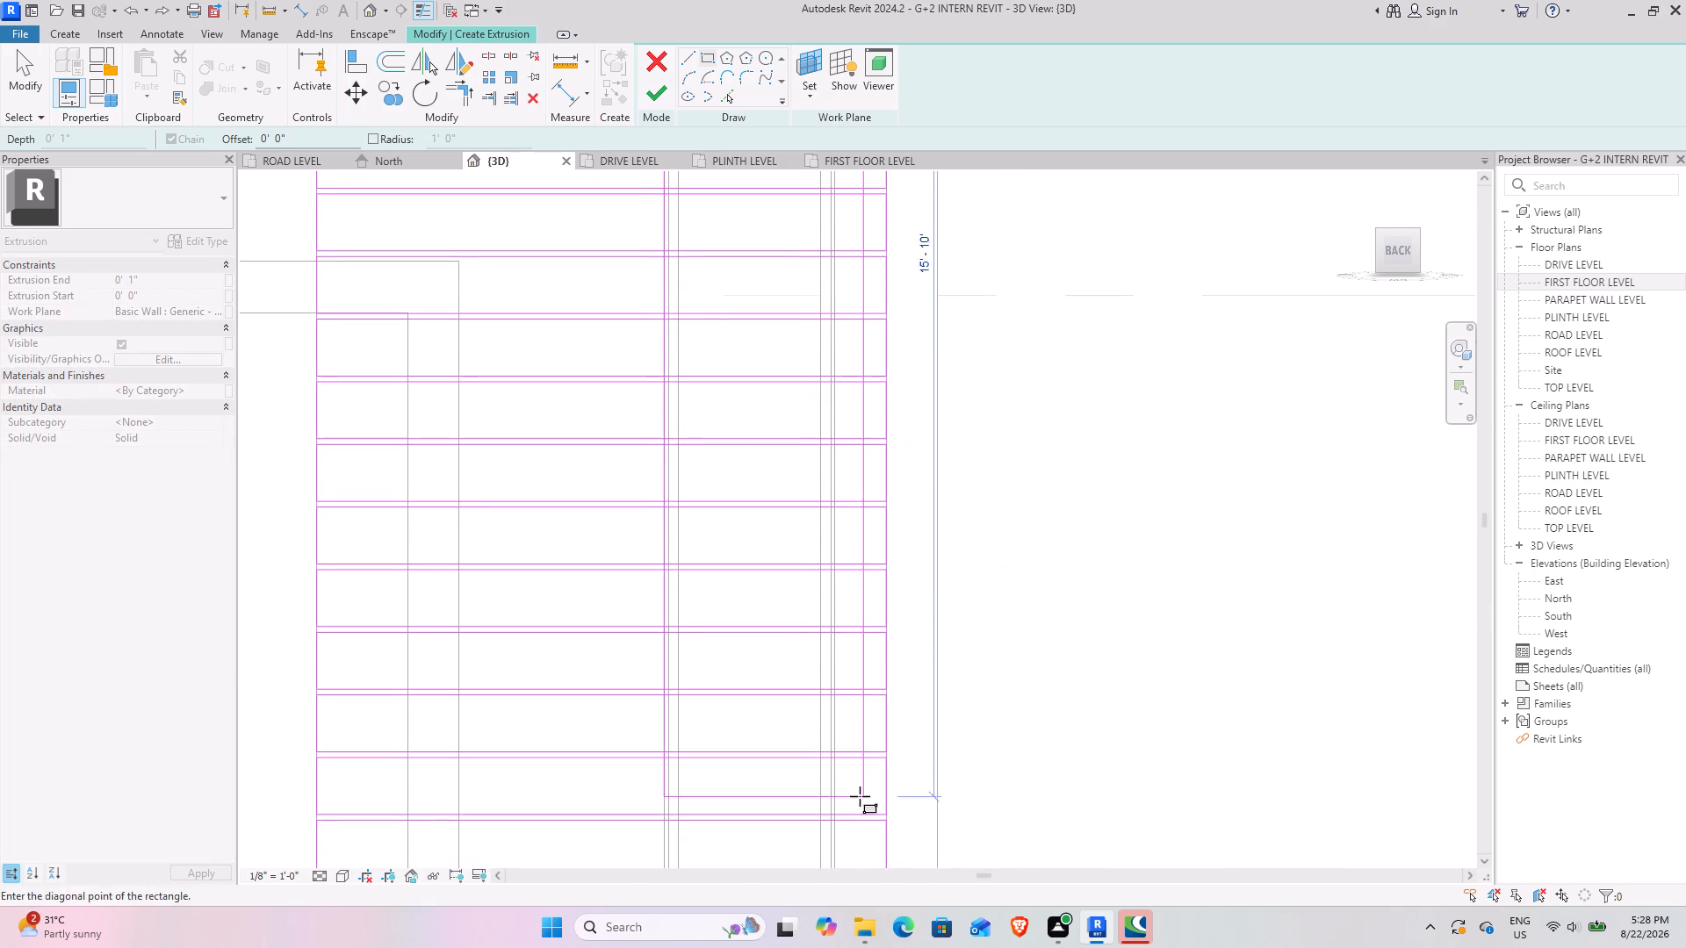
{"action": "middle_click_drag", "start_coordinate": [847, 786], "coordinate": [837, 426]}
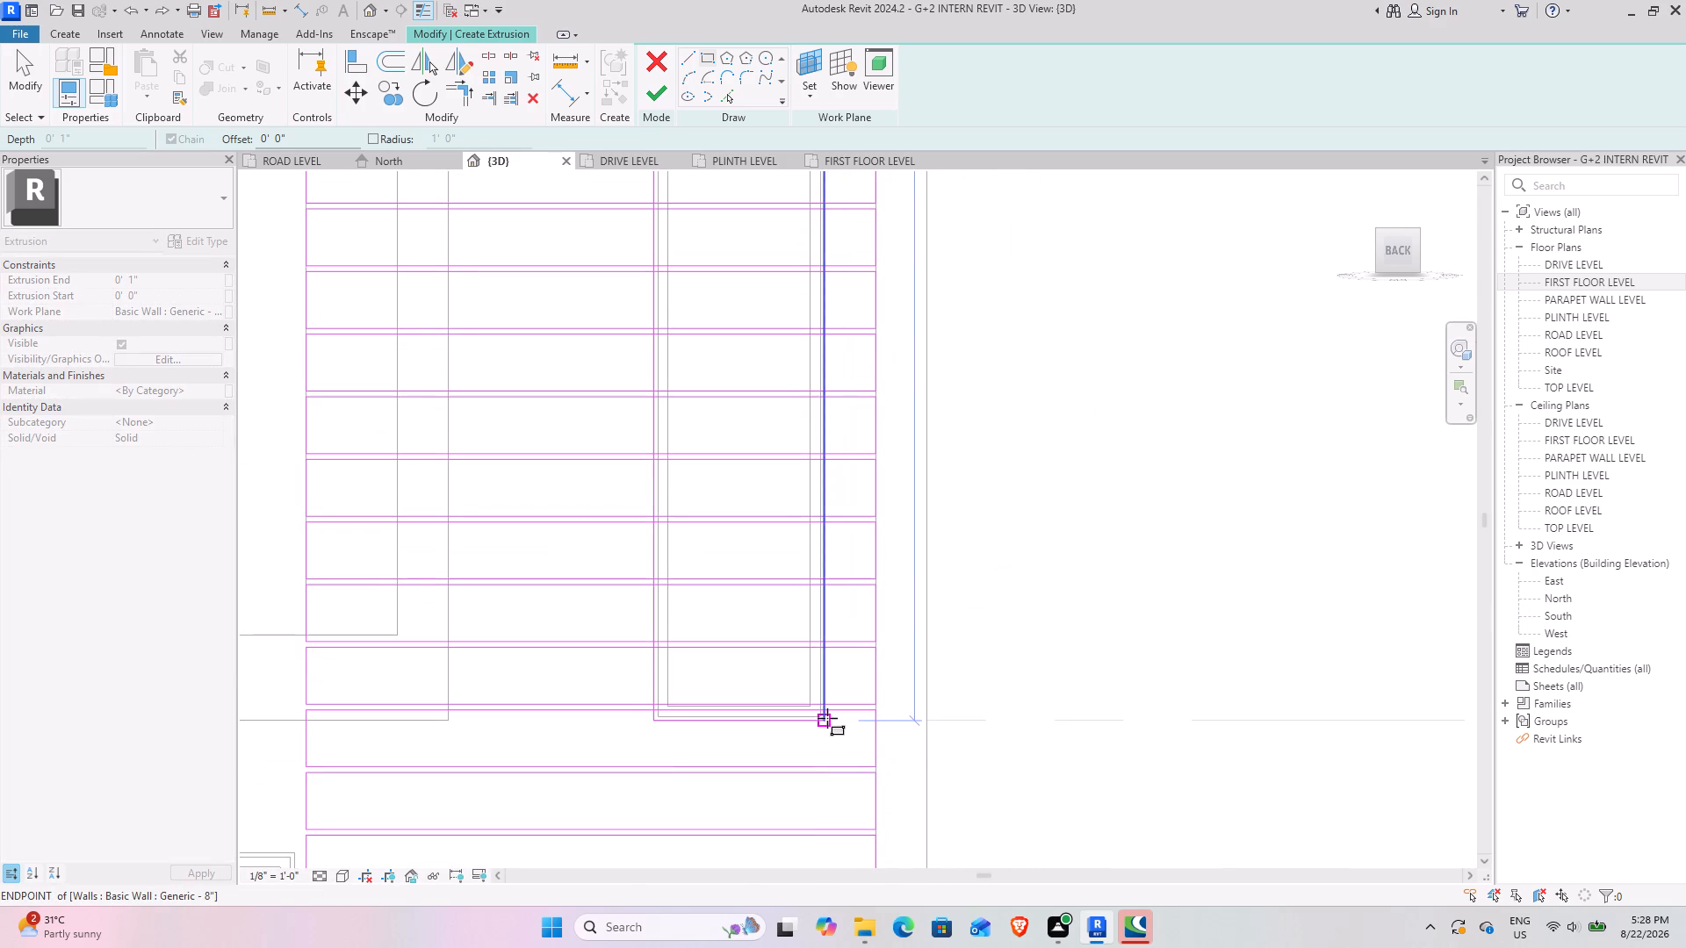
{"action": "left_click", "coordinate": [828, 720]}
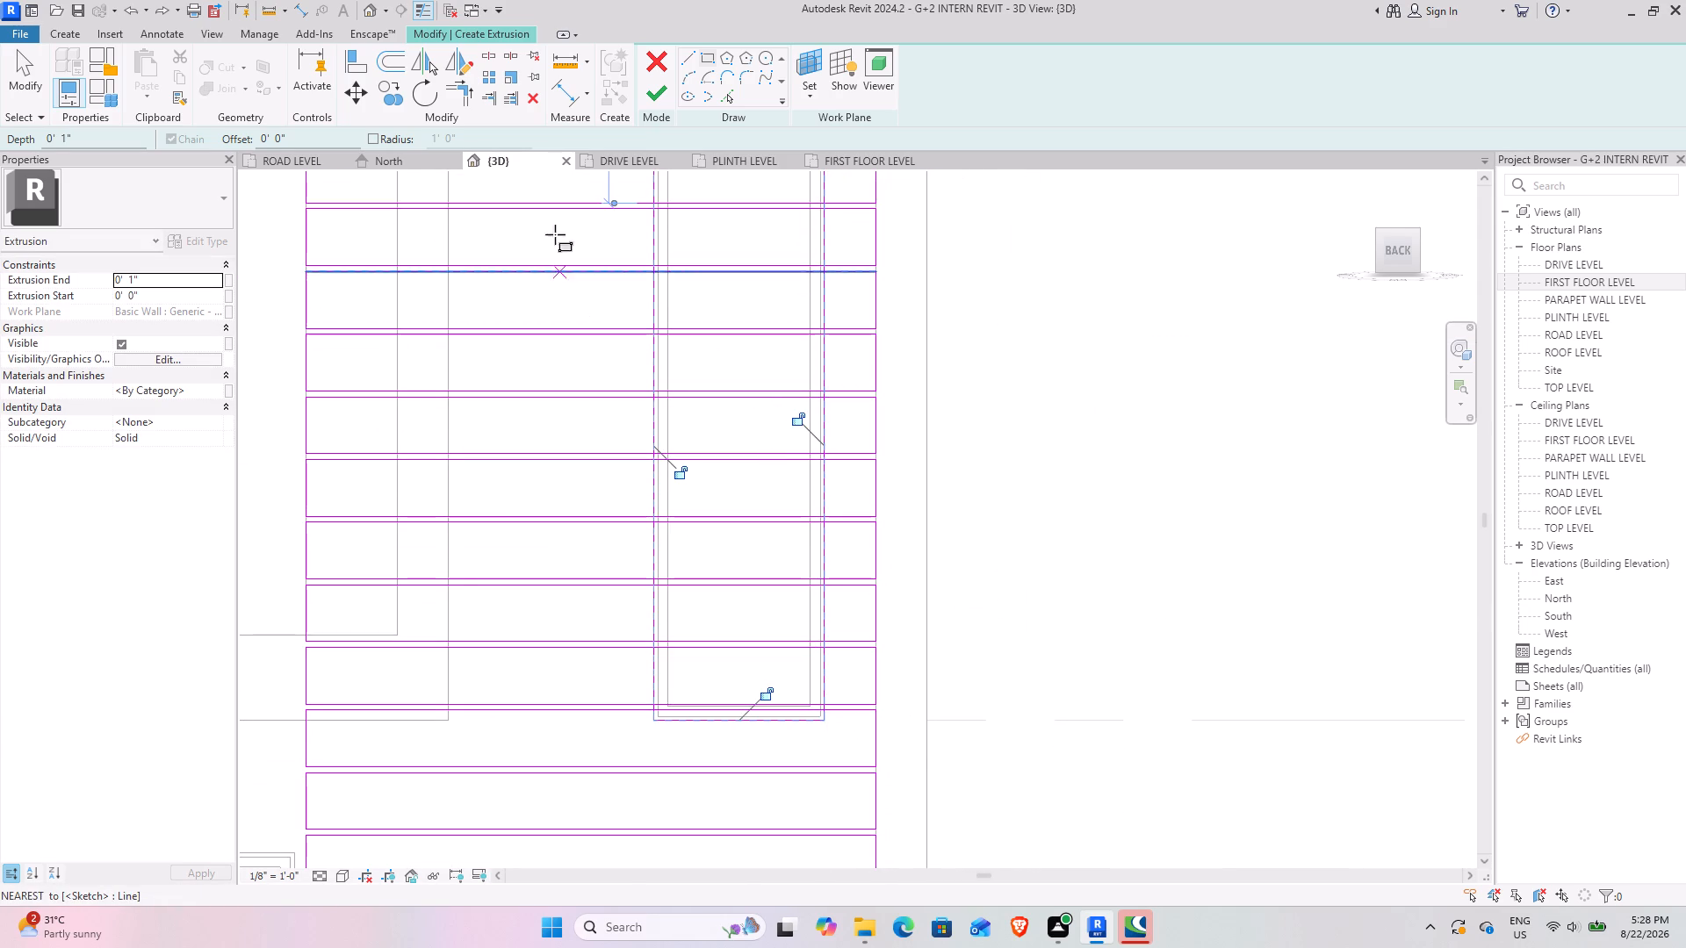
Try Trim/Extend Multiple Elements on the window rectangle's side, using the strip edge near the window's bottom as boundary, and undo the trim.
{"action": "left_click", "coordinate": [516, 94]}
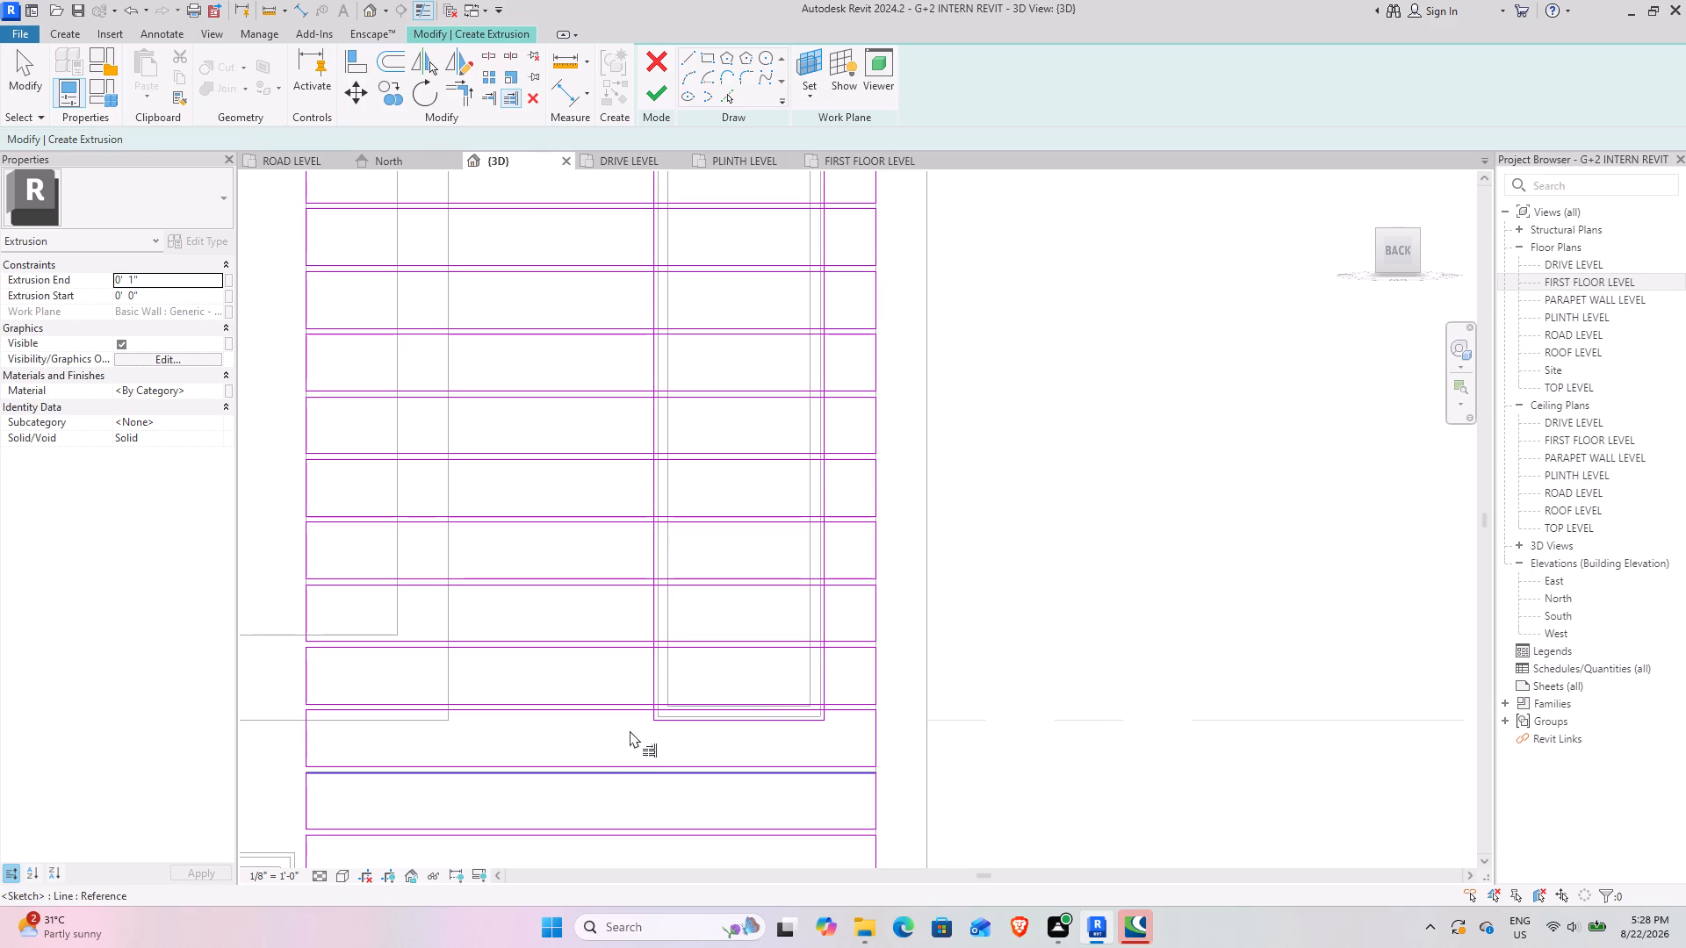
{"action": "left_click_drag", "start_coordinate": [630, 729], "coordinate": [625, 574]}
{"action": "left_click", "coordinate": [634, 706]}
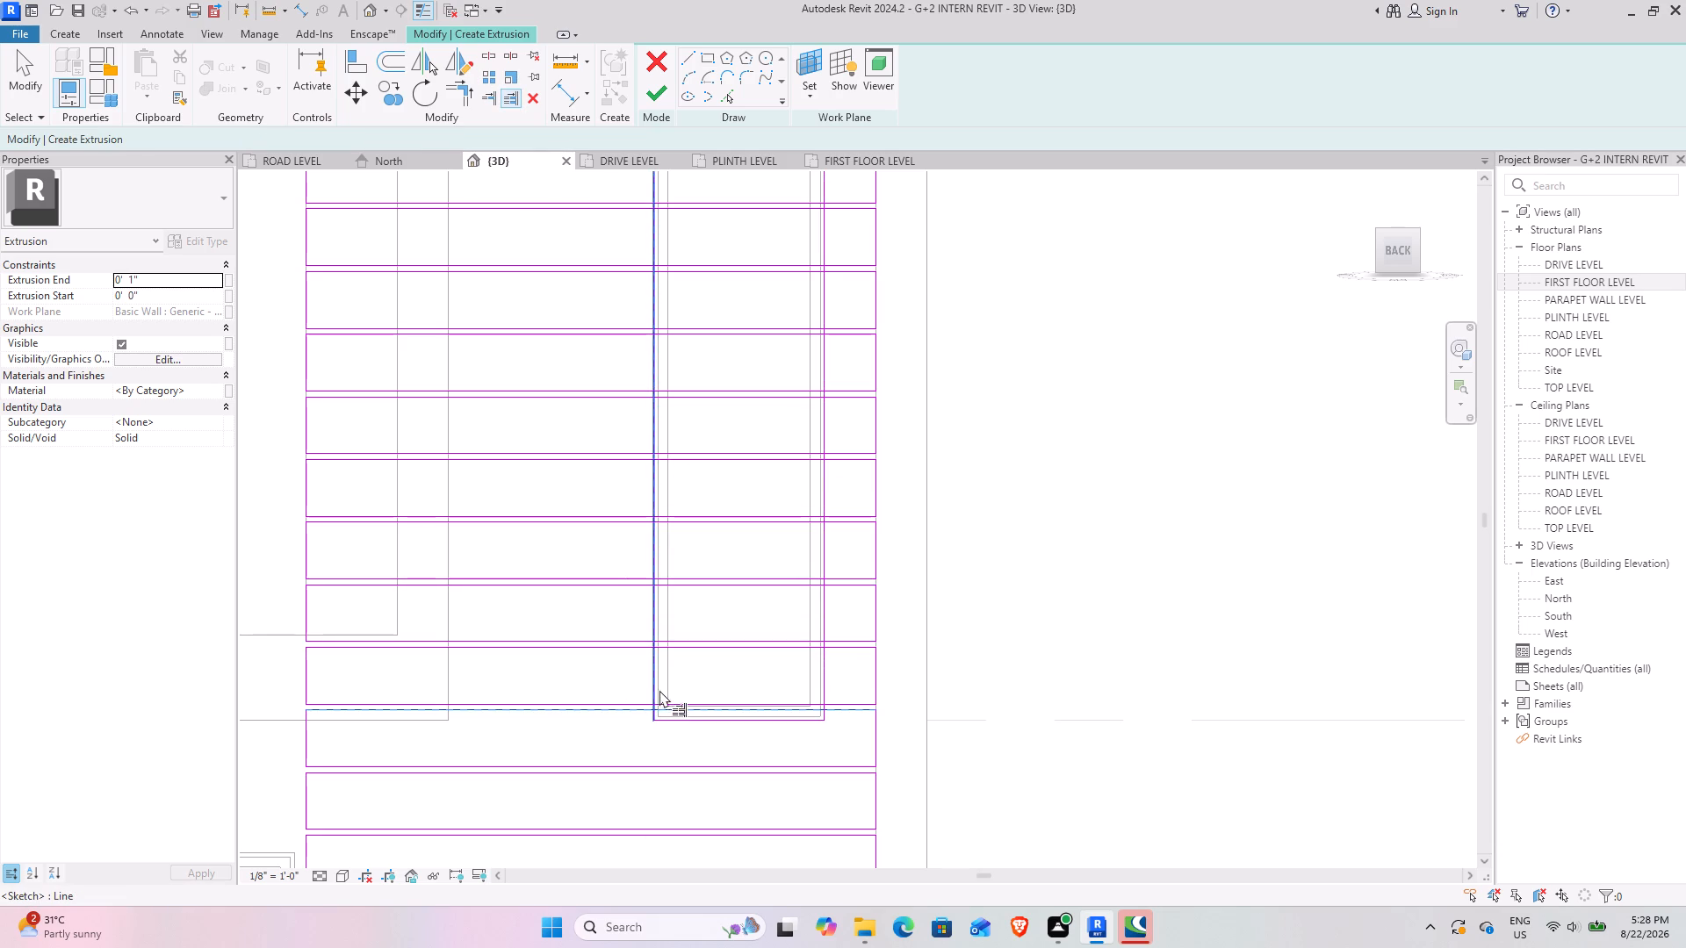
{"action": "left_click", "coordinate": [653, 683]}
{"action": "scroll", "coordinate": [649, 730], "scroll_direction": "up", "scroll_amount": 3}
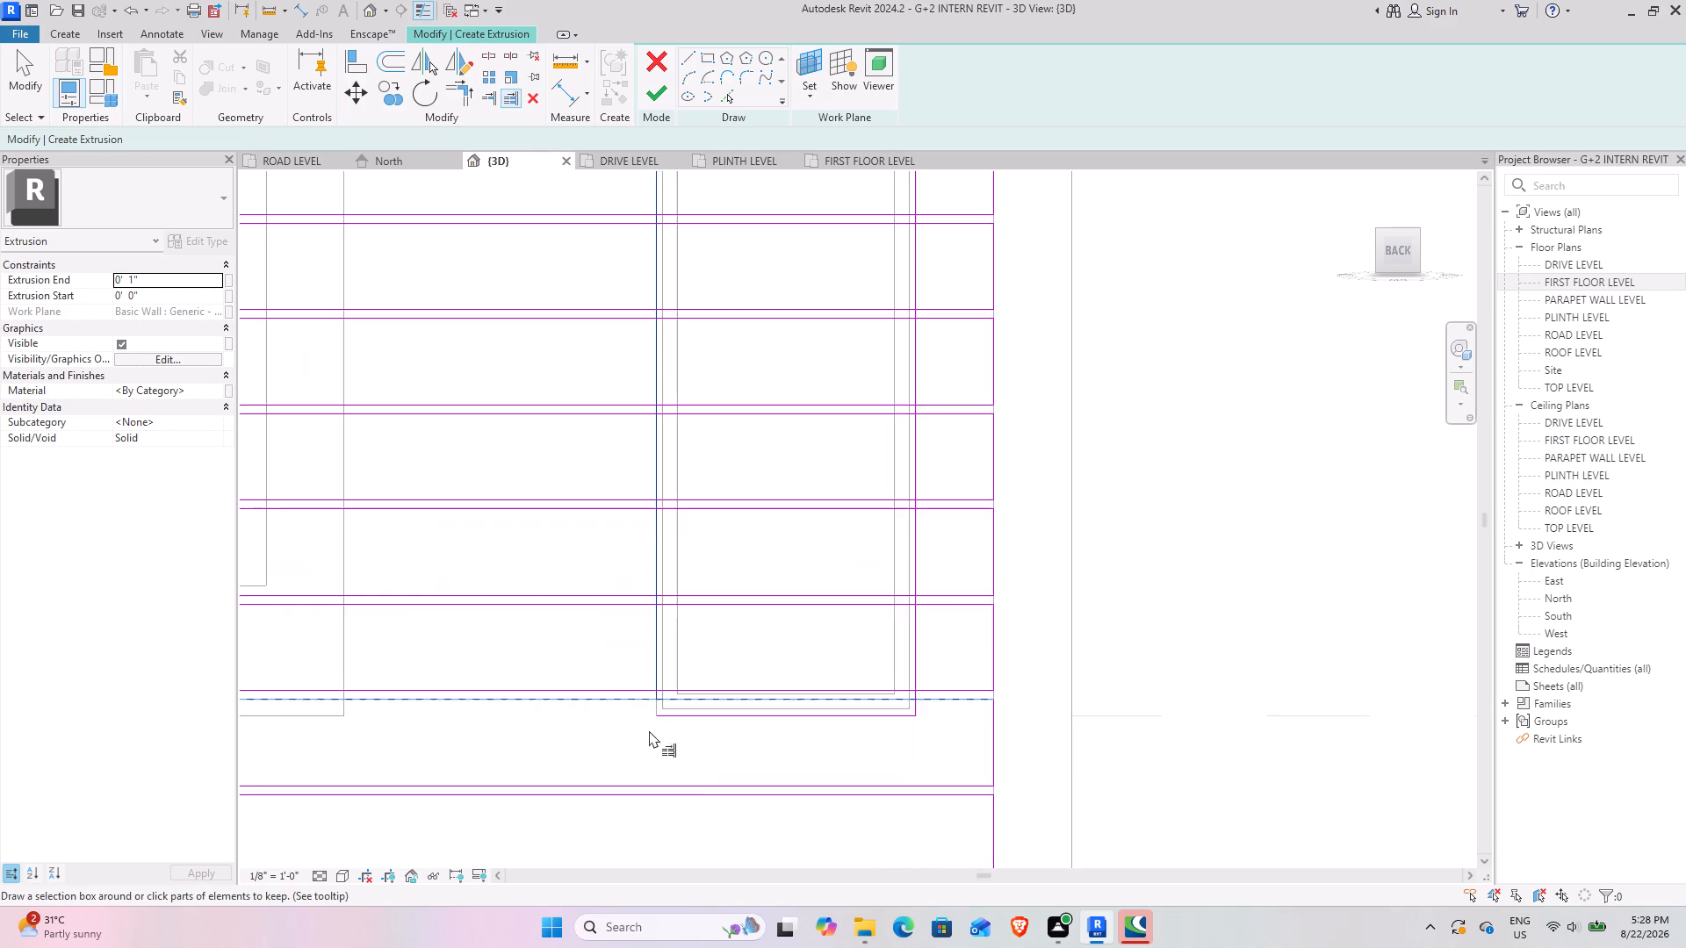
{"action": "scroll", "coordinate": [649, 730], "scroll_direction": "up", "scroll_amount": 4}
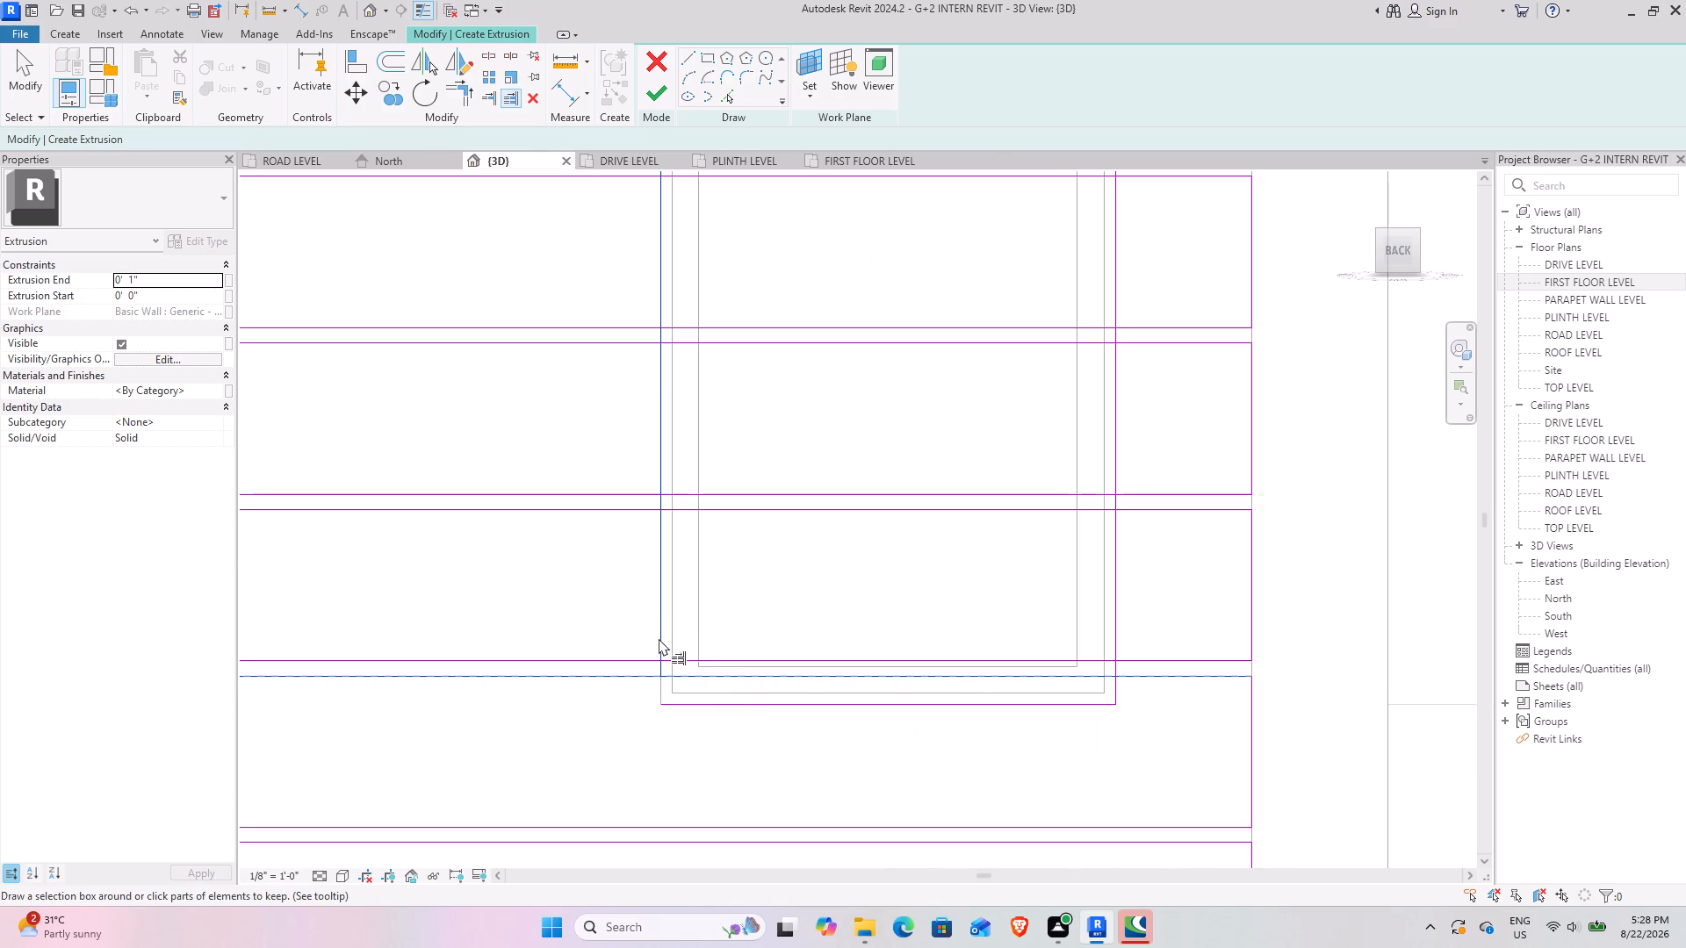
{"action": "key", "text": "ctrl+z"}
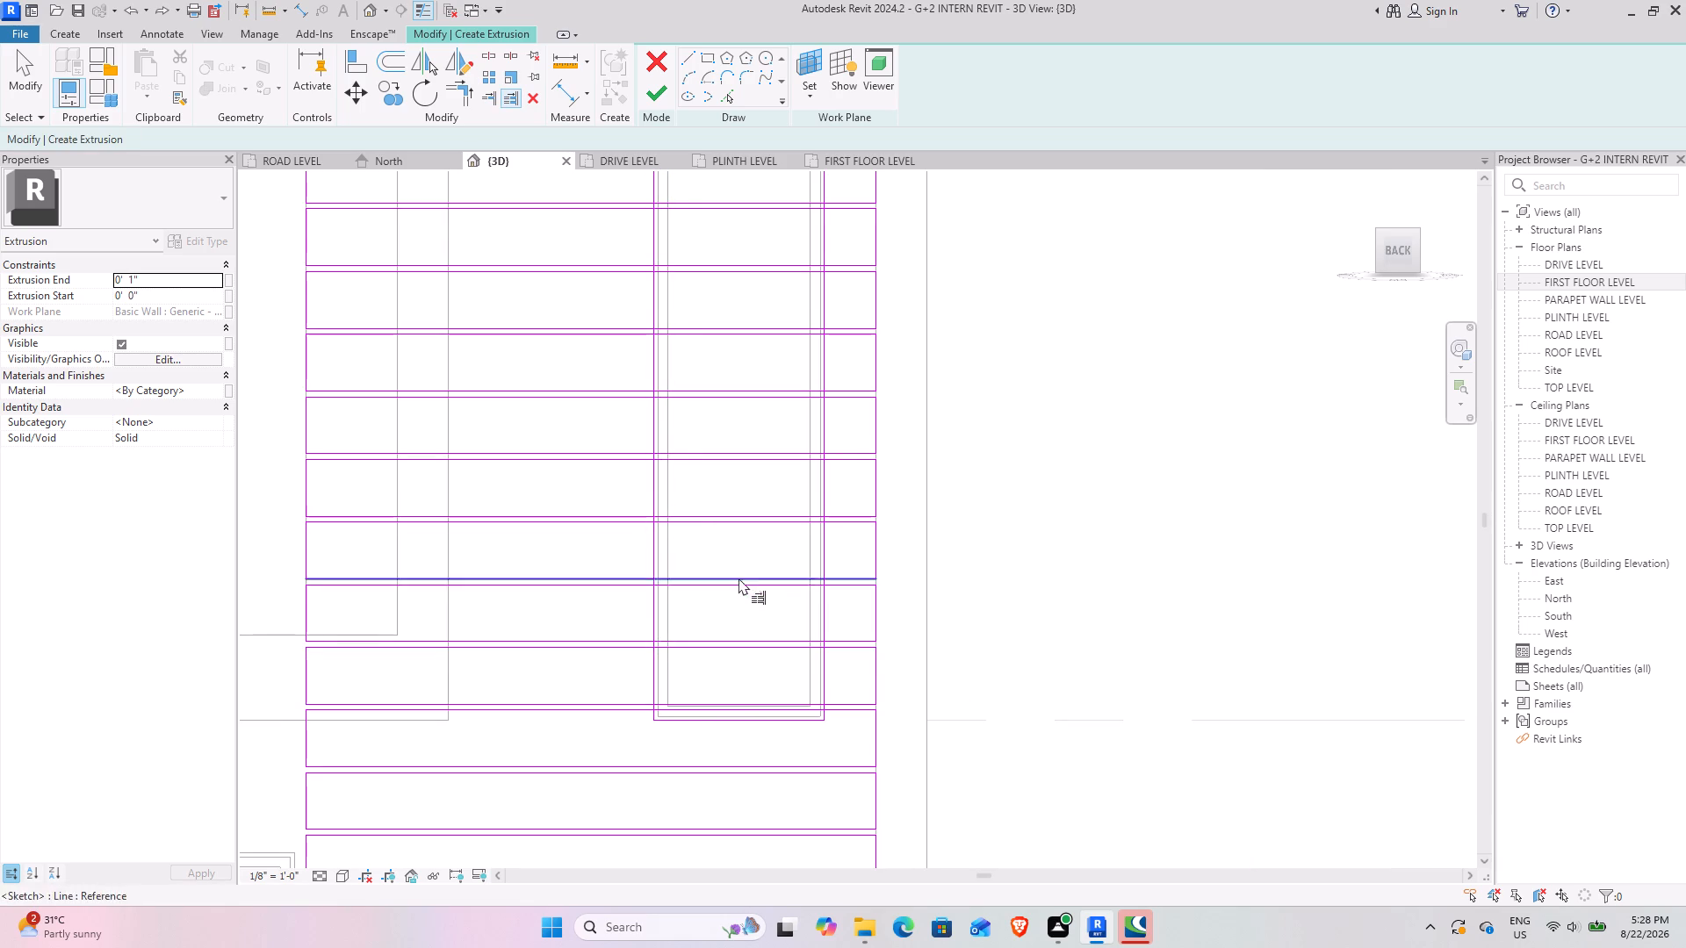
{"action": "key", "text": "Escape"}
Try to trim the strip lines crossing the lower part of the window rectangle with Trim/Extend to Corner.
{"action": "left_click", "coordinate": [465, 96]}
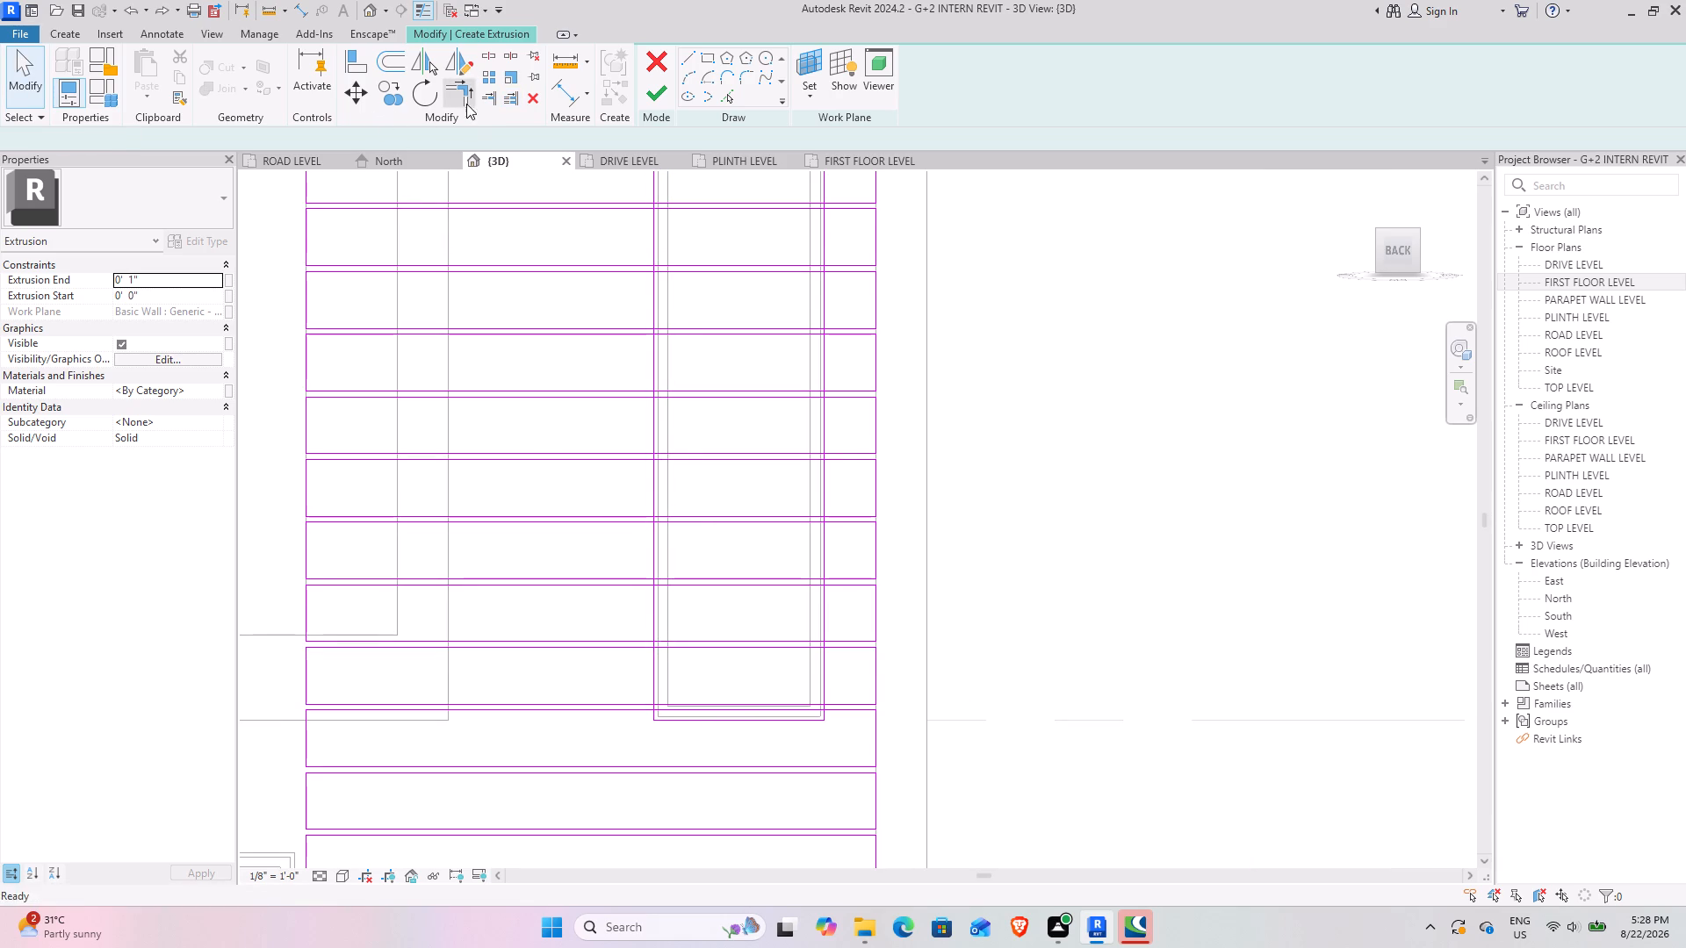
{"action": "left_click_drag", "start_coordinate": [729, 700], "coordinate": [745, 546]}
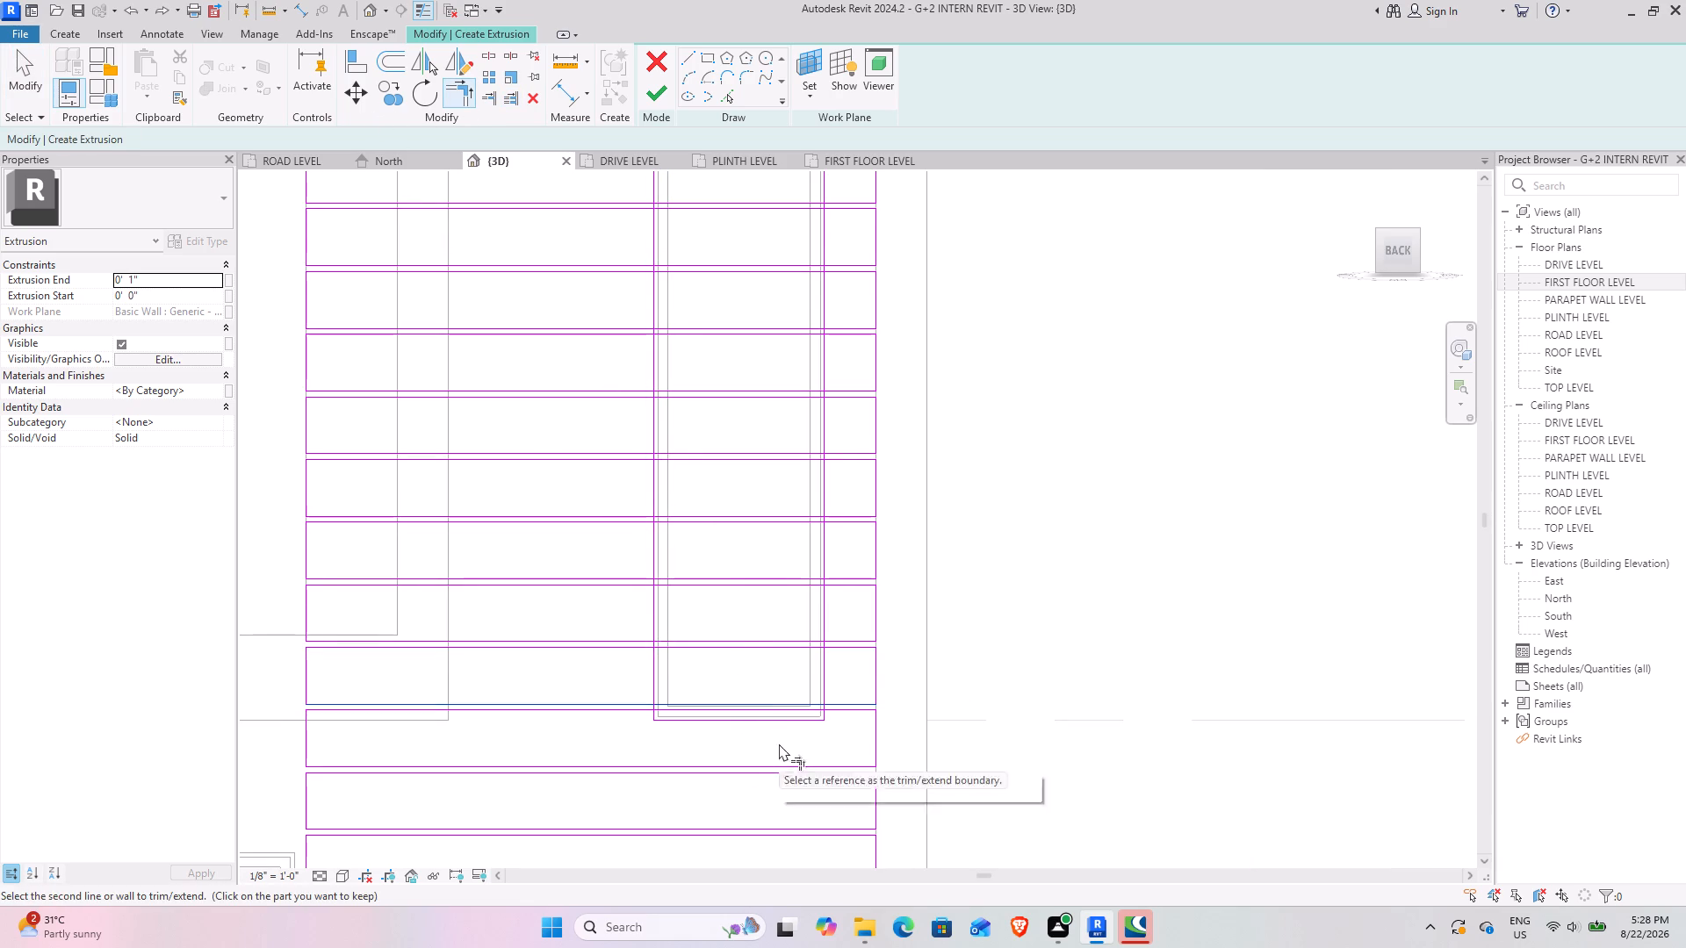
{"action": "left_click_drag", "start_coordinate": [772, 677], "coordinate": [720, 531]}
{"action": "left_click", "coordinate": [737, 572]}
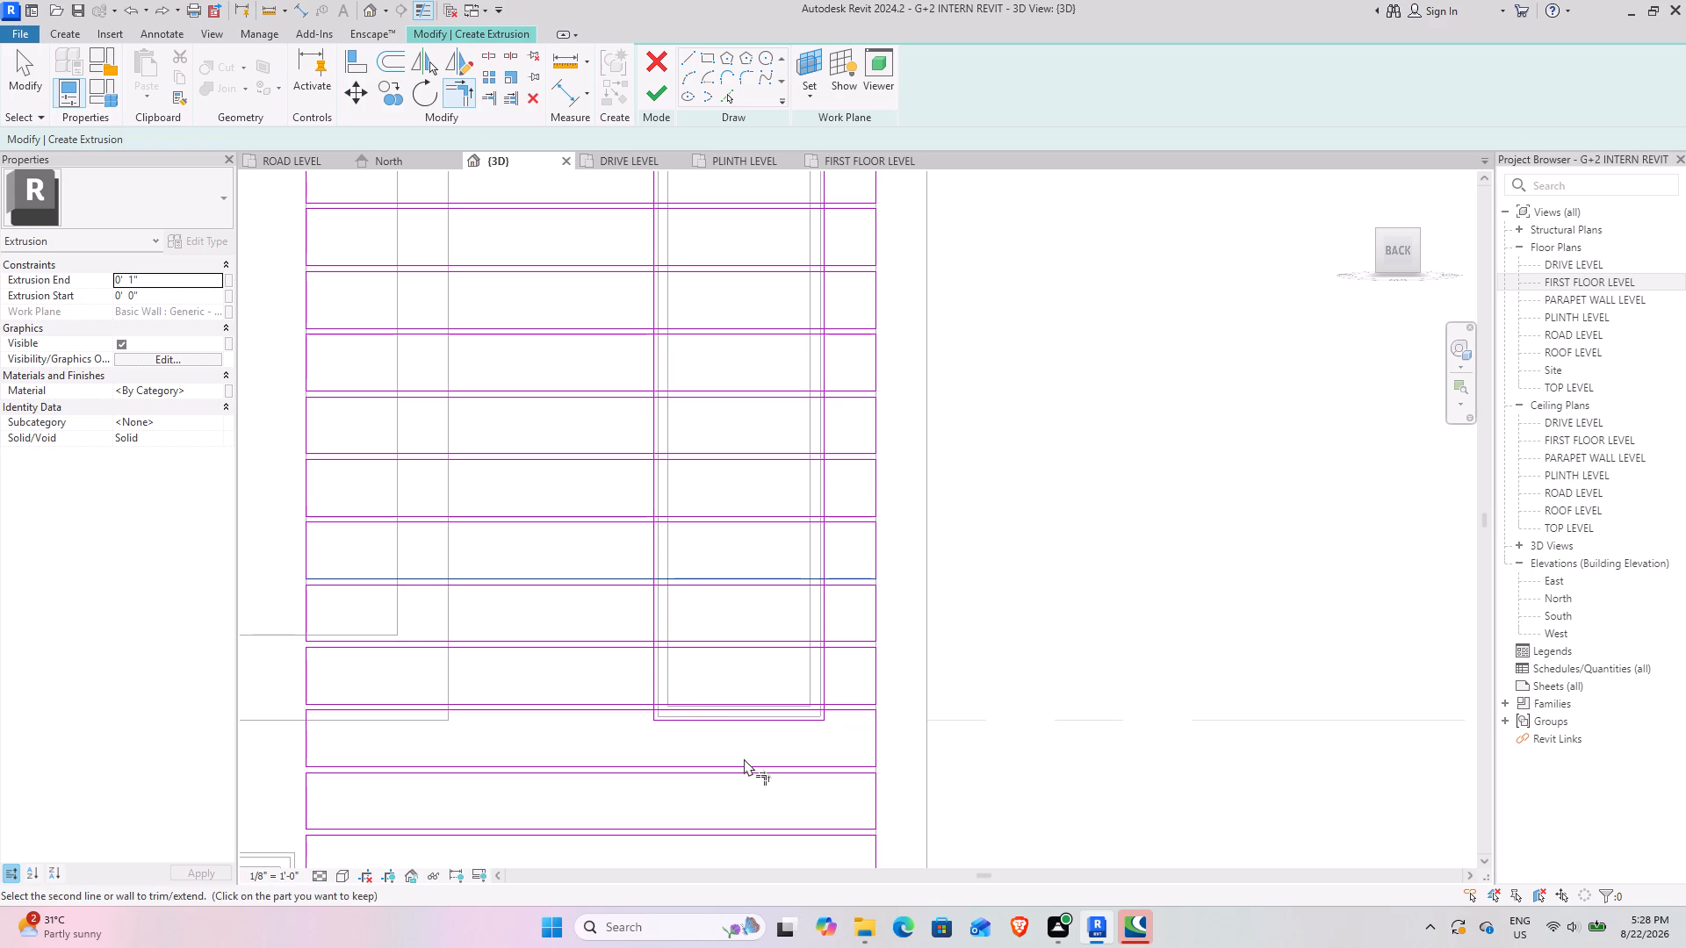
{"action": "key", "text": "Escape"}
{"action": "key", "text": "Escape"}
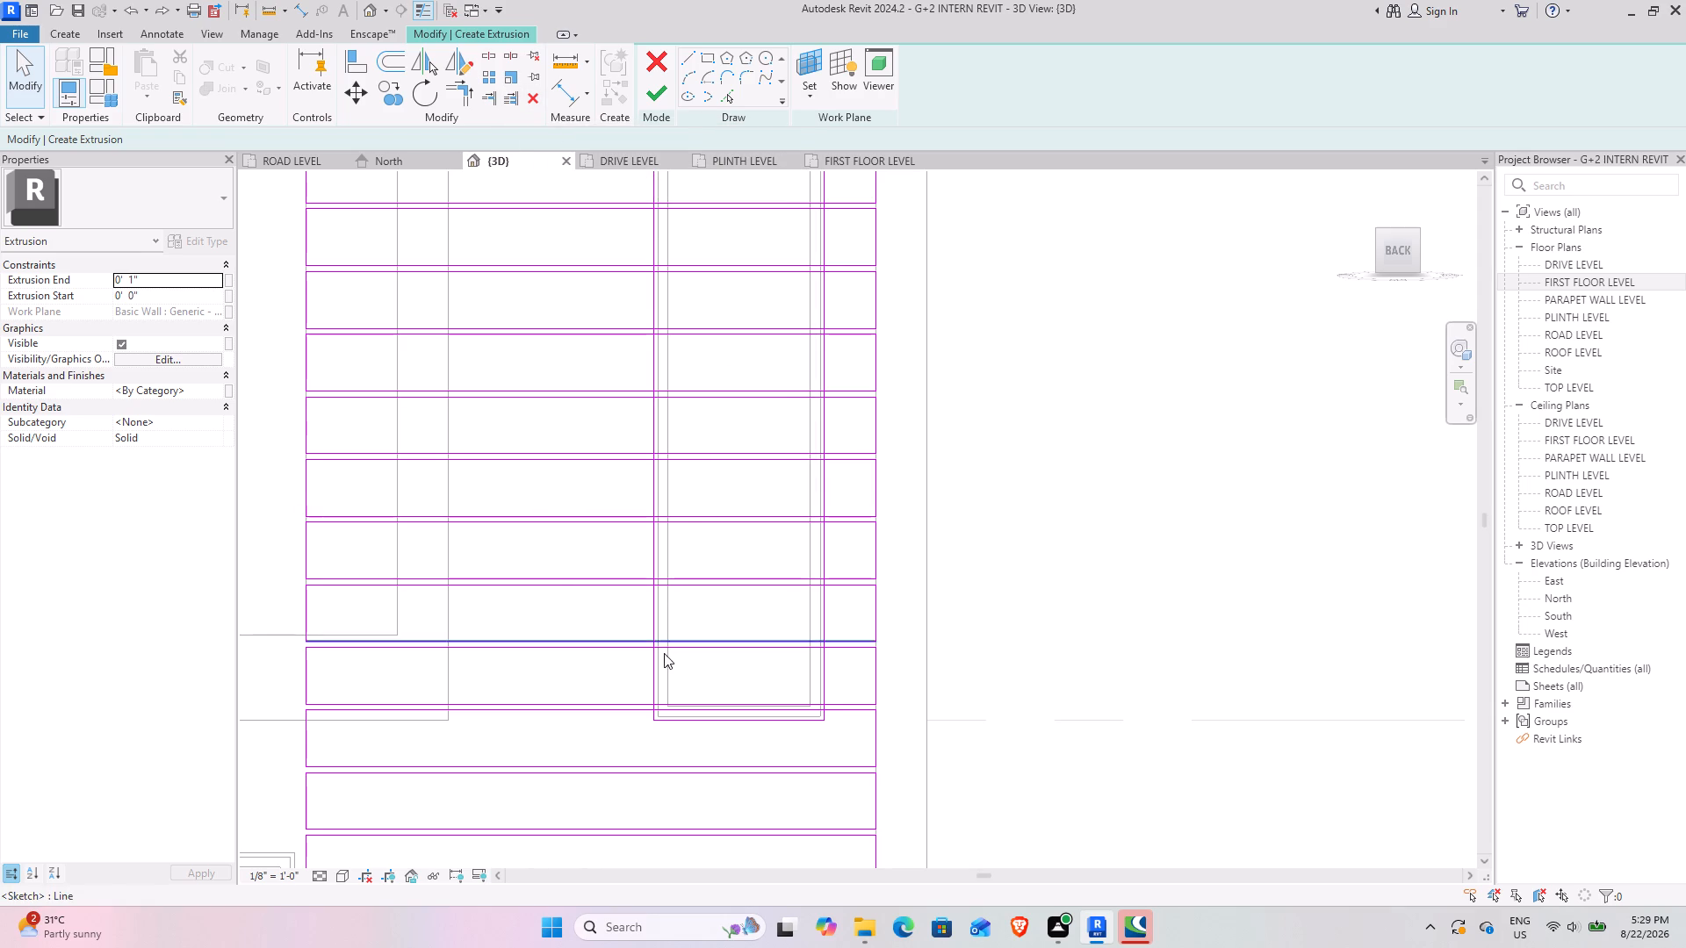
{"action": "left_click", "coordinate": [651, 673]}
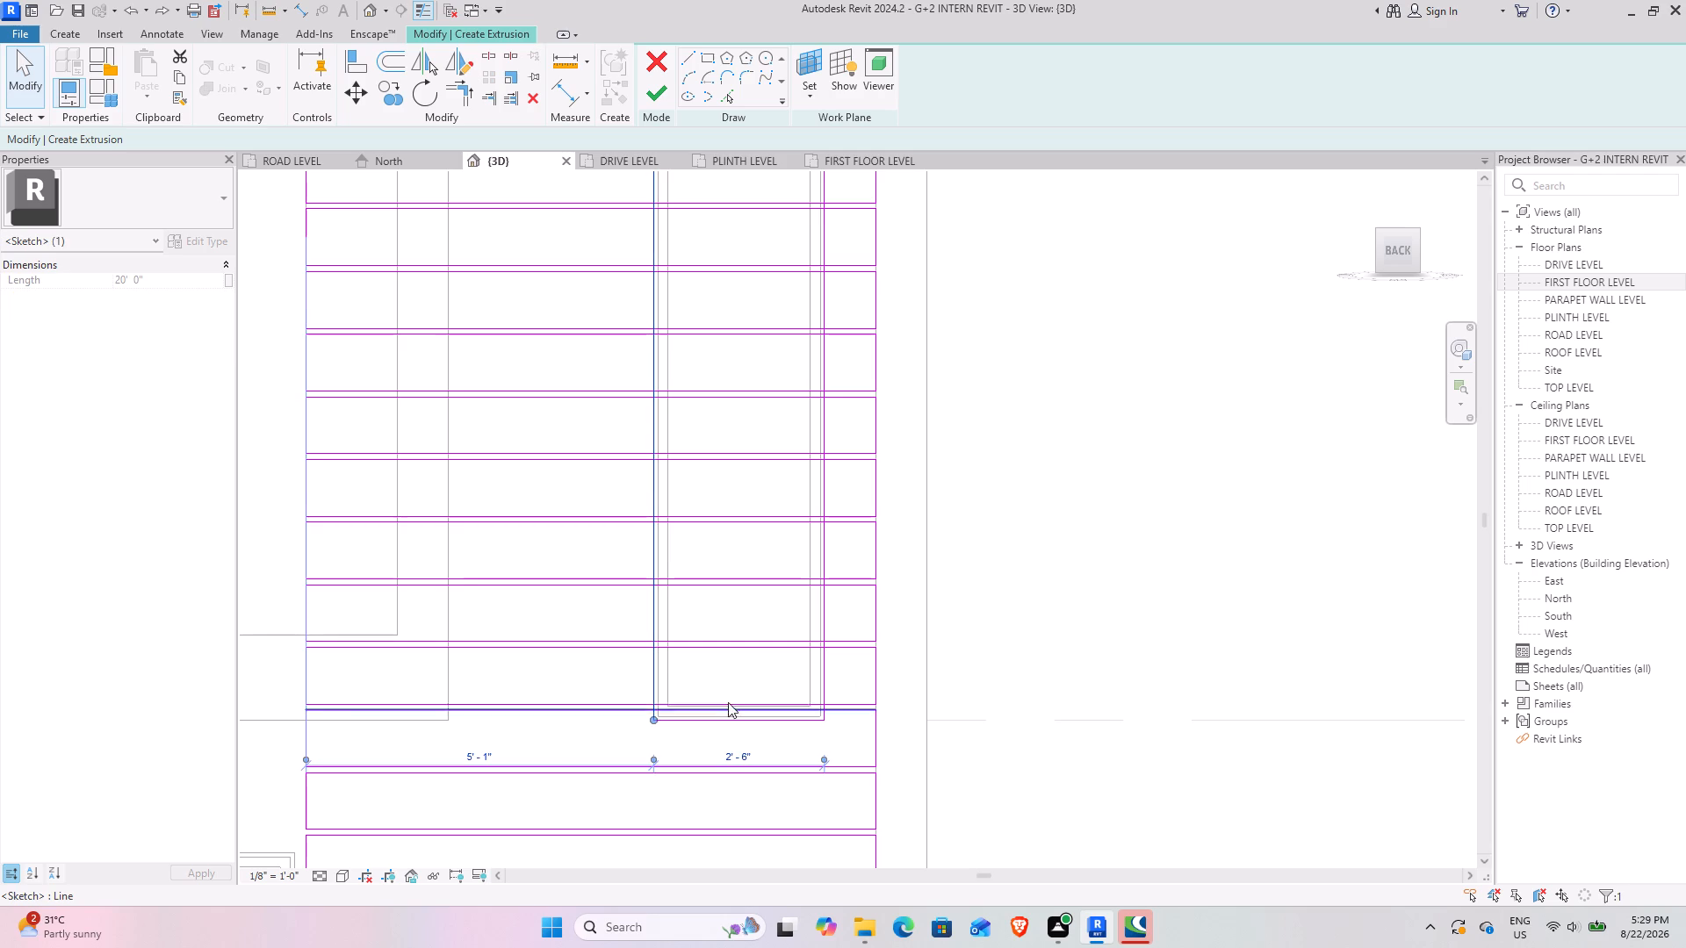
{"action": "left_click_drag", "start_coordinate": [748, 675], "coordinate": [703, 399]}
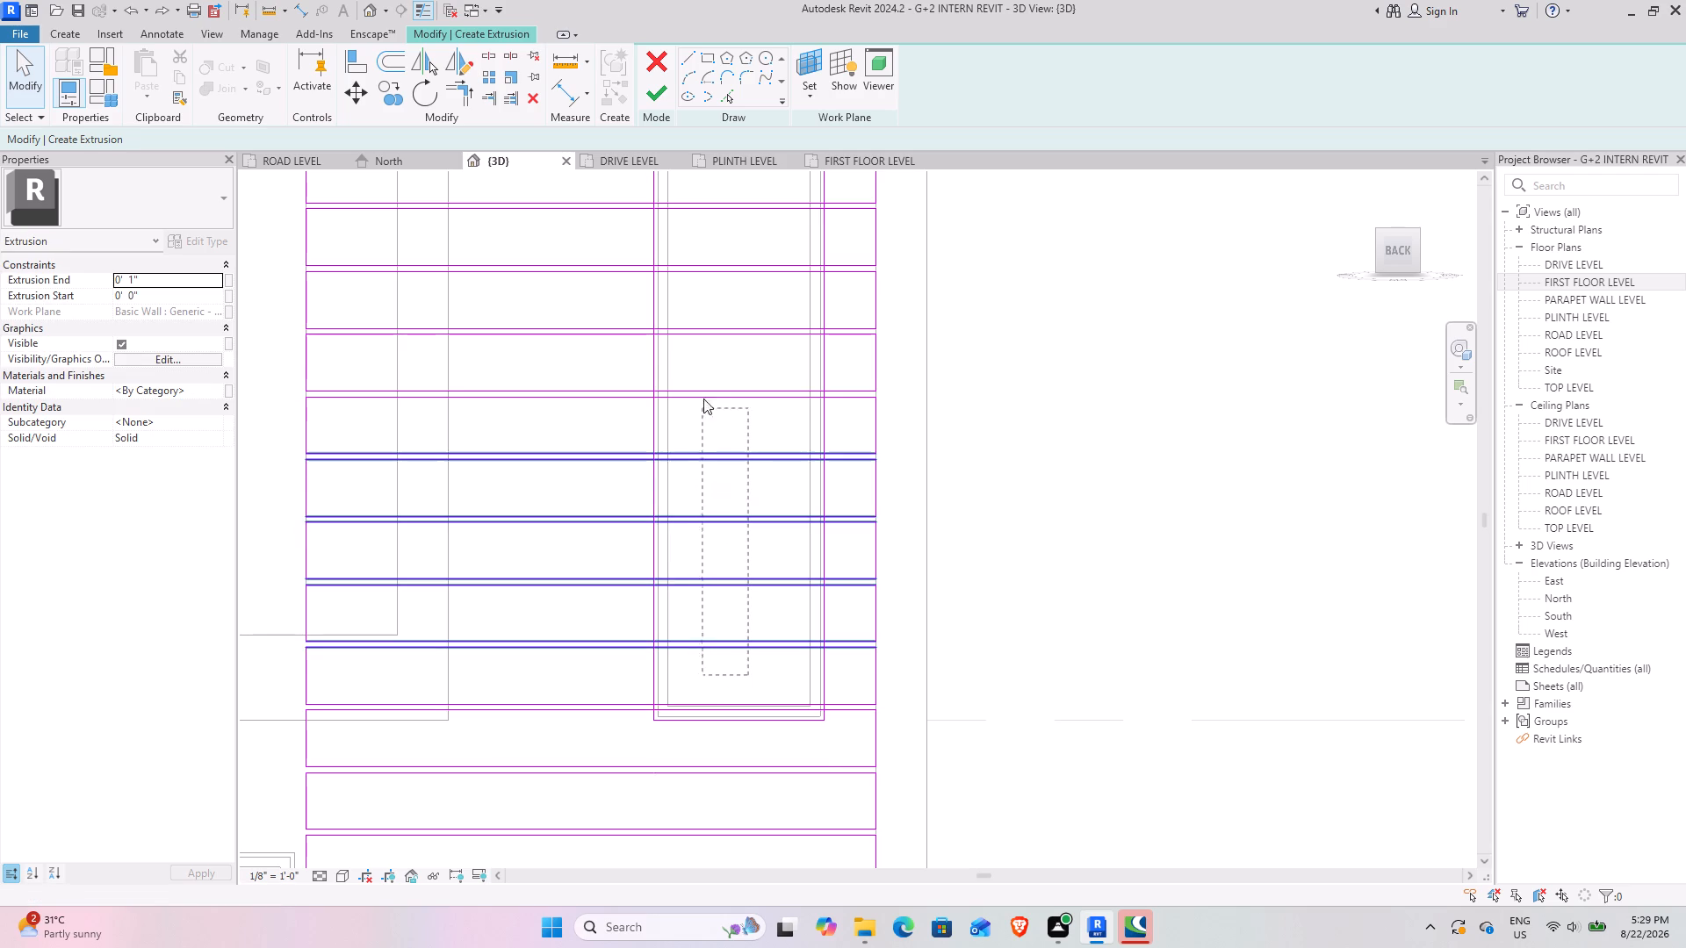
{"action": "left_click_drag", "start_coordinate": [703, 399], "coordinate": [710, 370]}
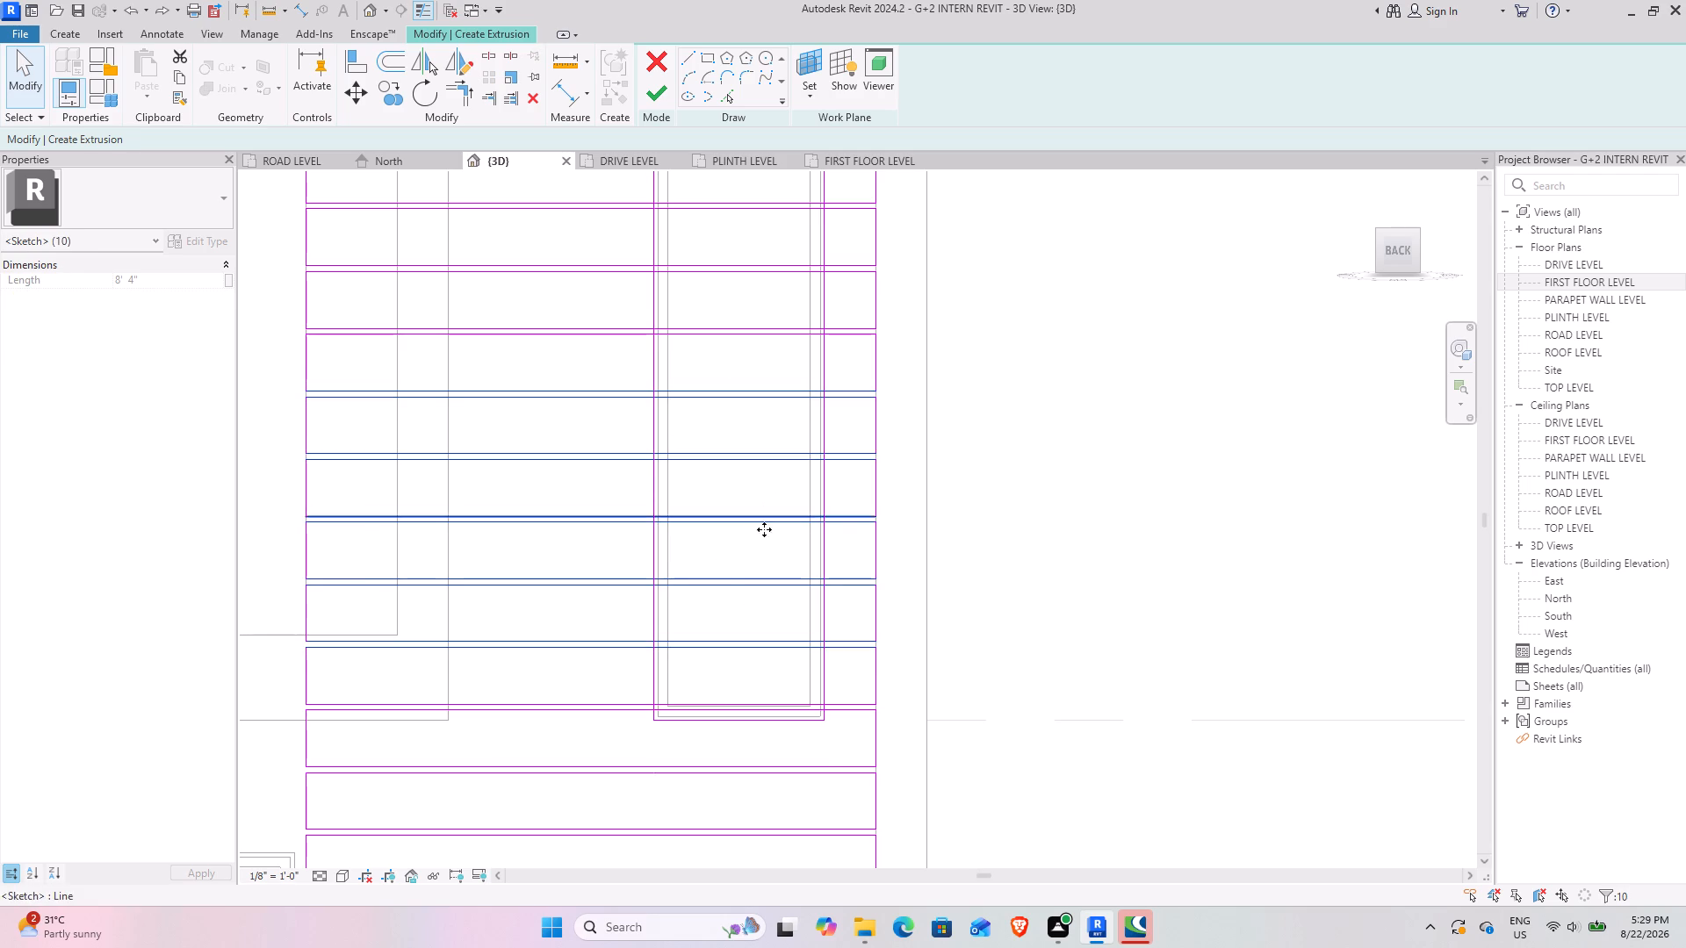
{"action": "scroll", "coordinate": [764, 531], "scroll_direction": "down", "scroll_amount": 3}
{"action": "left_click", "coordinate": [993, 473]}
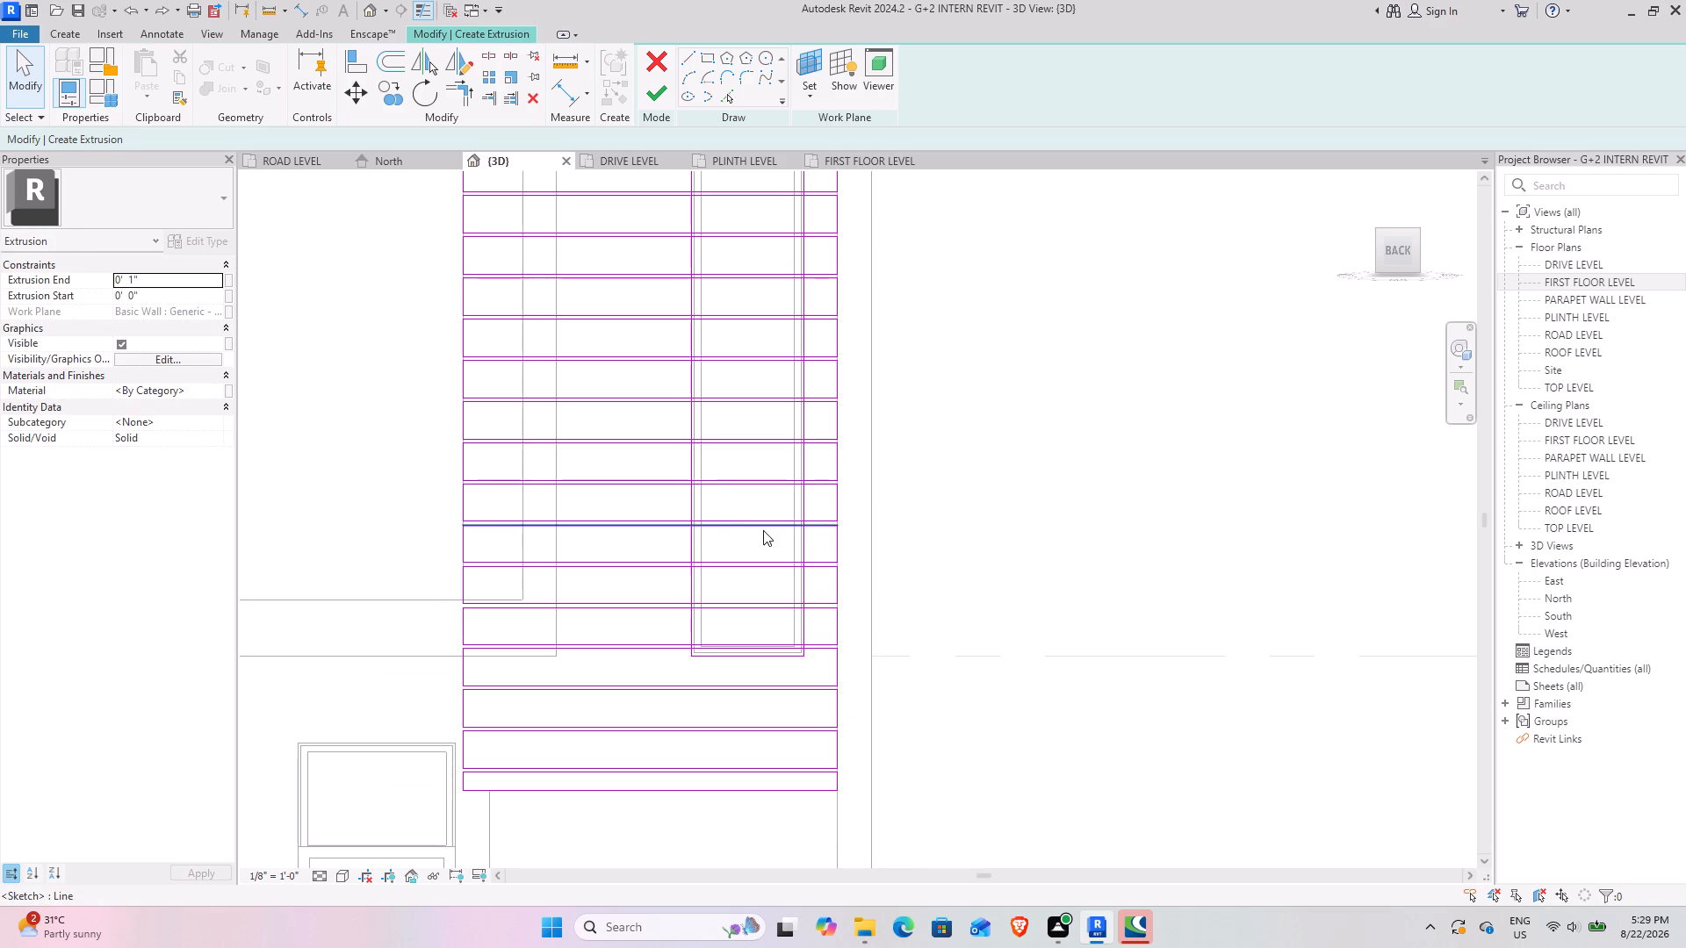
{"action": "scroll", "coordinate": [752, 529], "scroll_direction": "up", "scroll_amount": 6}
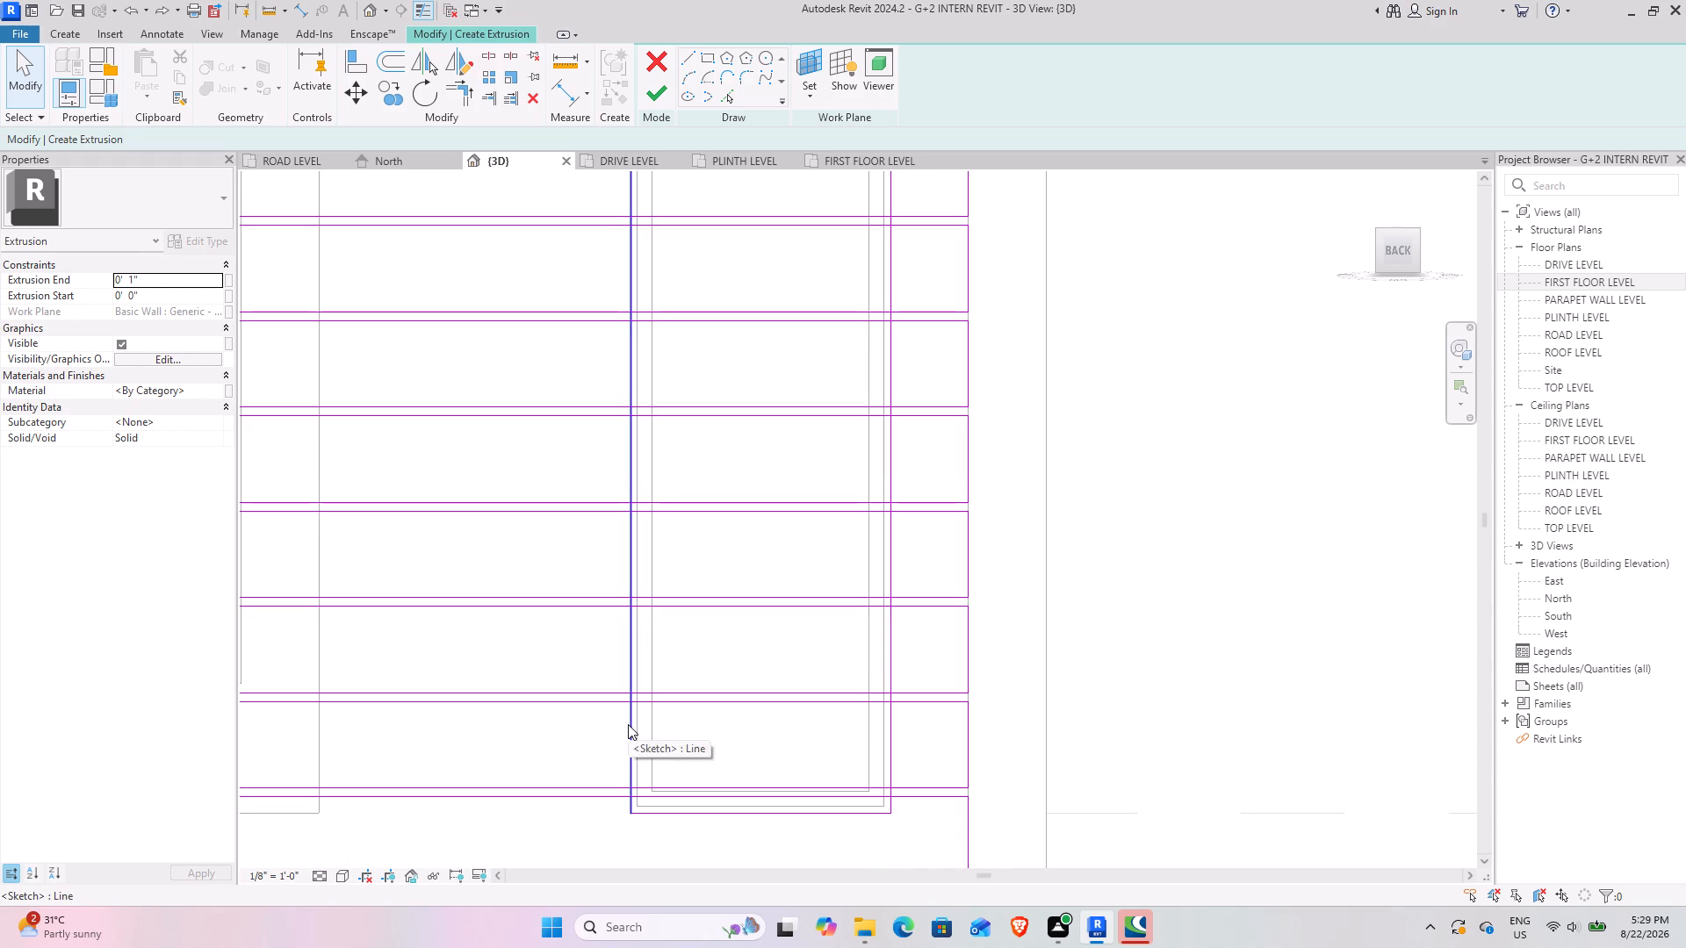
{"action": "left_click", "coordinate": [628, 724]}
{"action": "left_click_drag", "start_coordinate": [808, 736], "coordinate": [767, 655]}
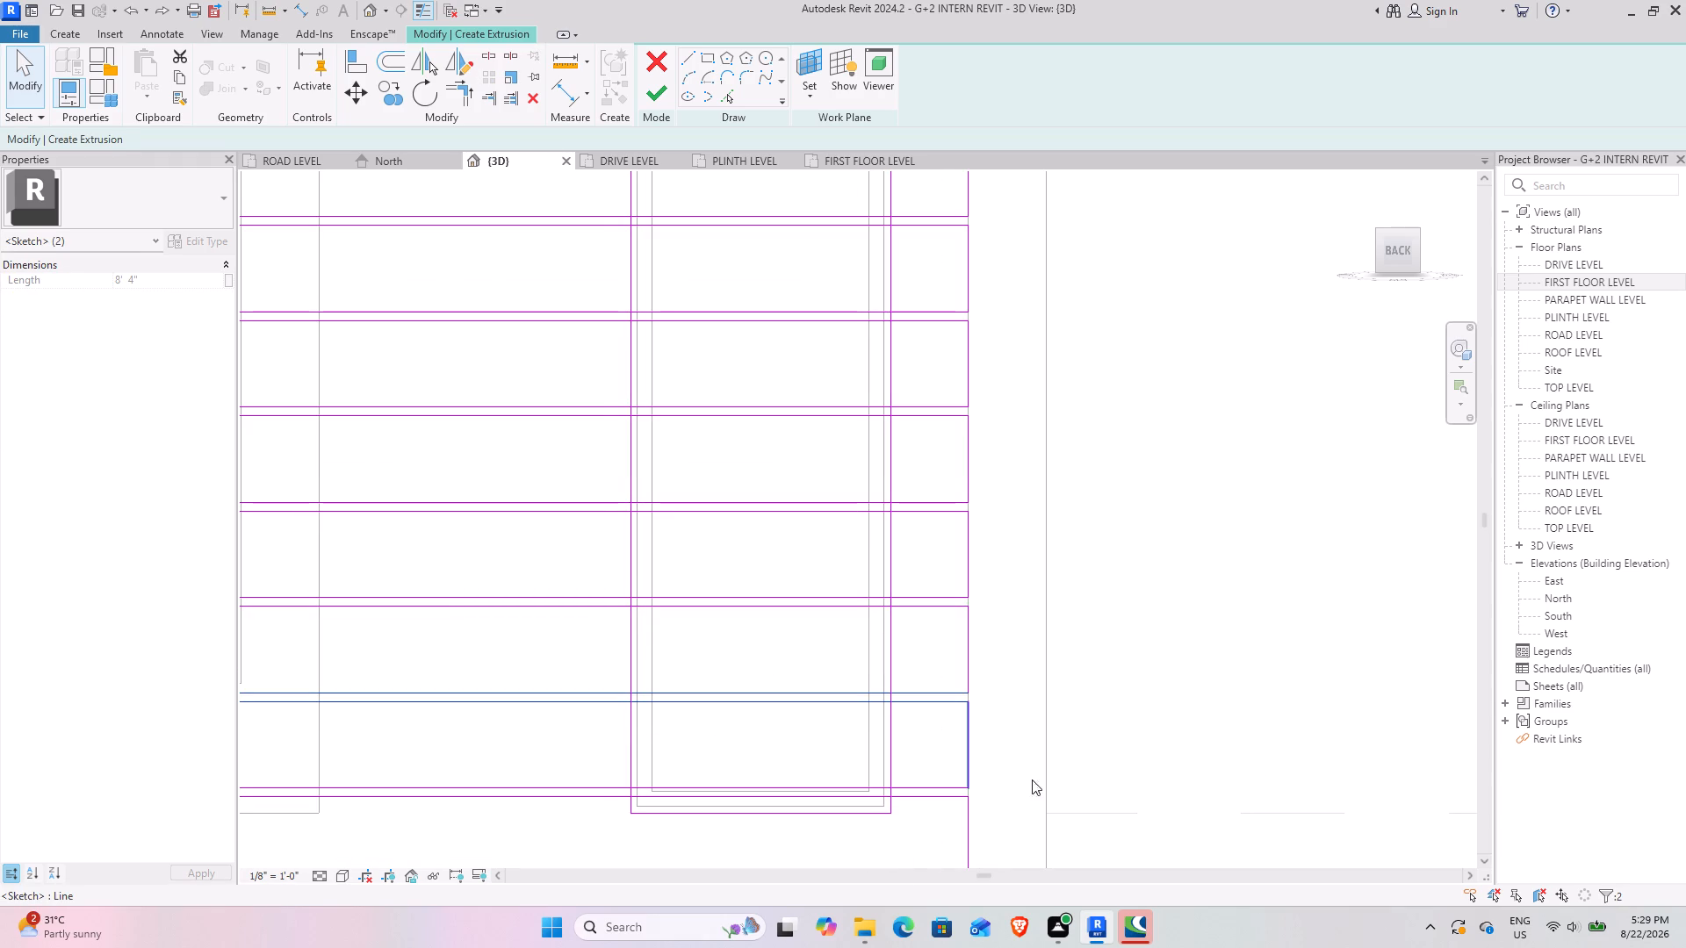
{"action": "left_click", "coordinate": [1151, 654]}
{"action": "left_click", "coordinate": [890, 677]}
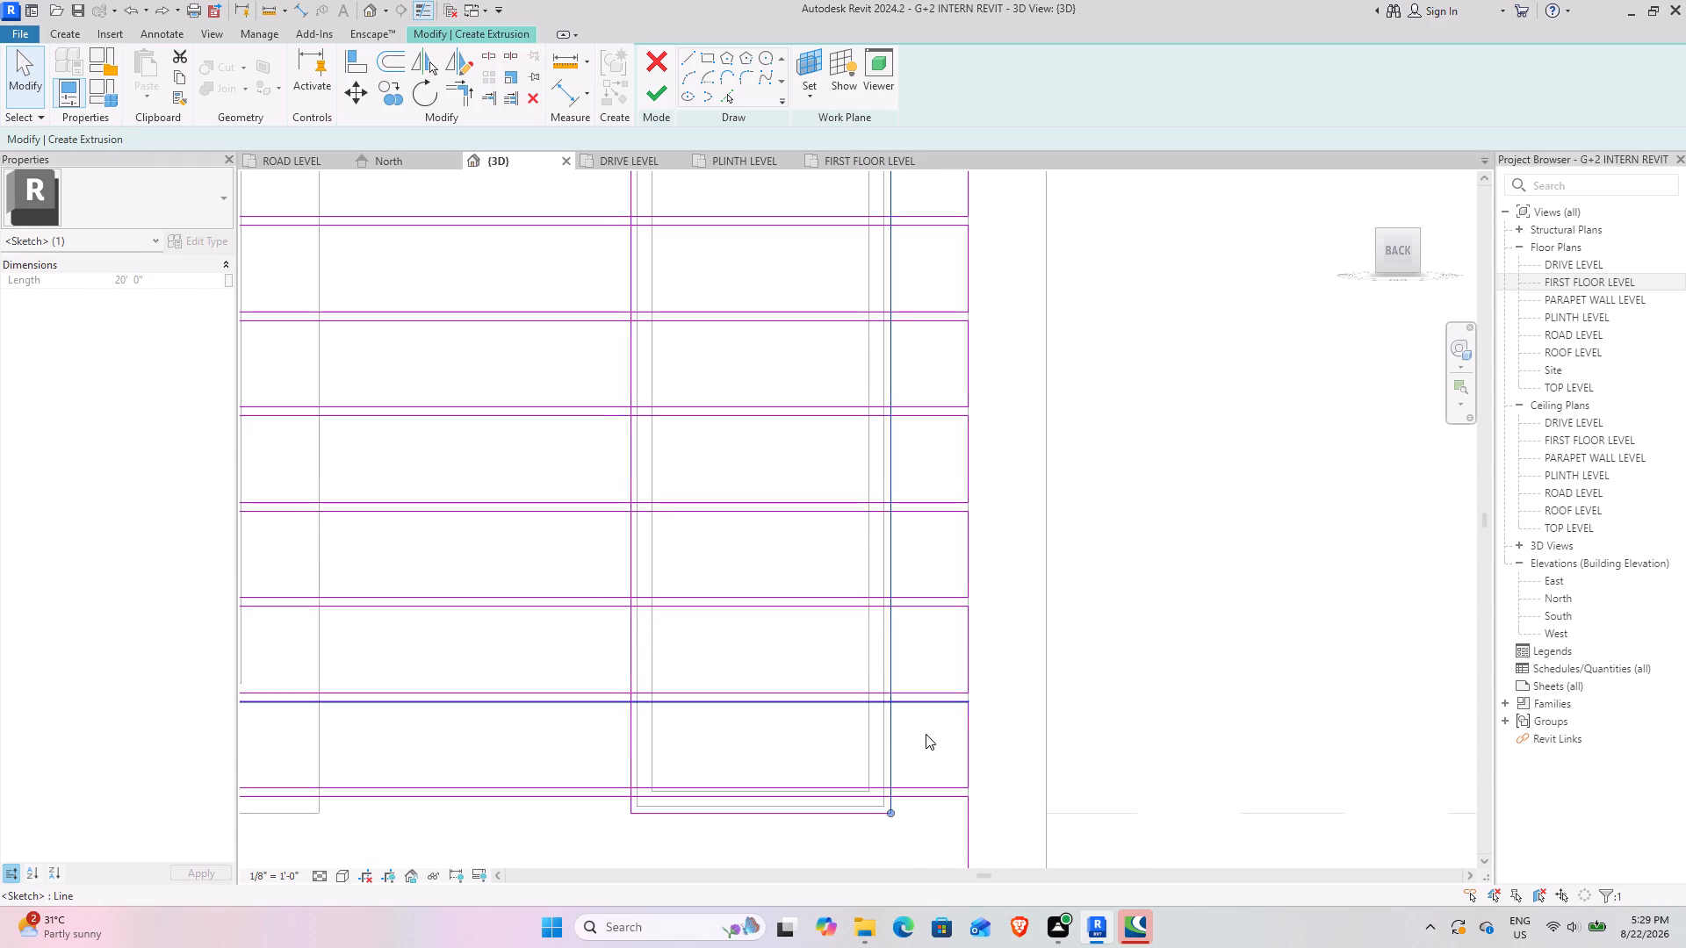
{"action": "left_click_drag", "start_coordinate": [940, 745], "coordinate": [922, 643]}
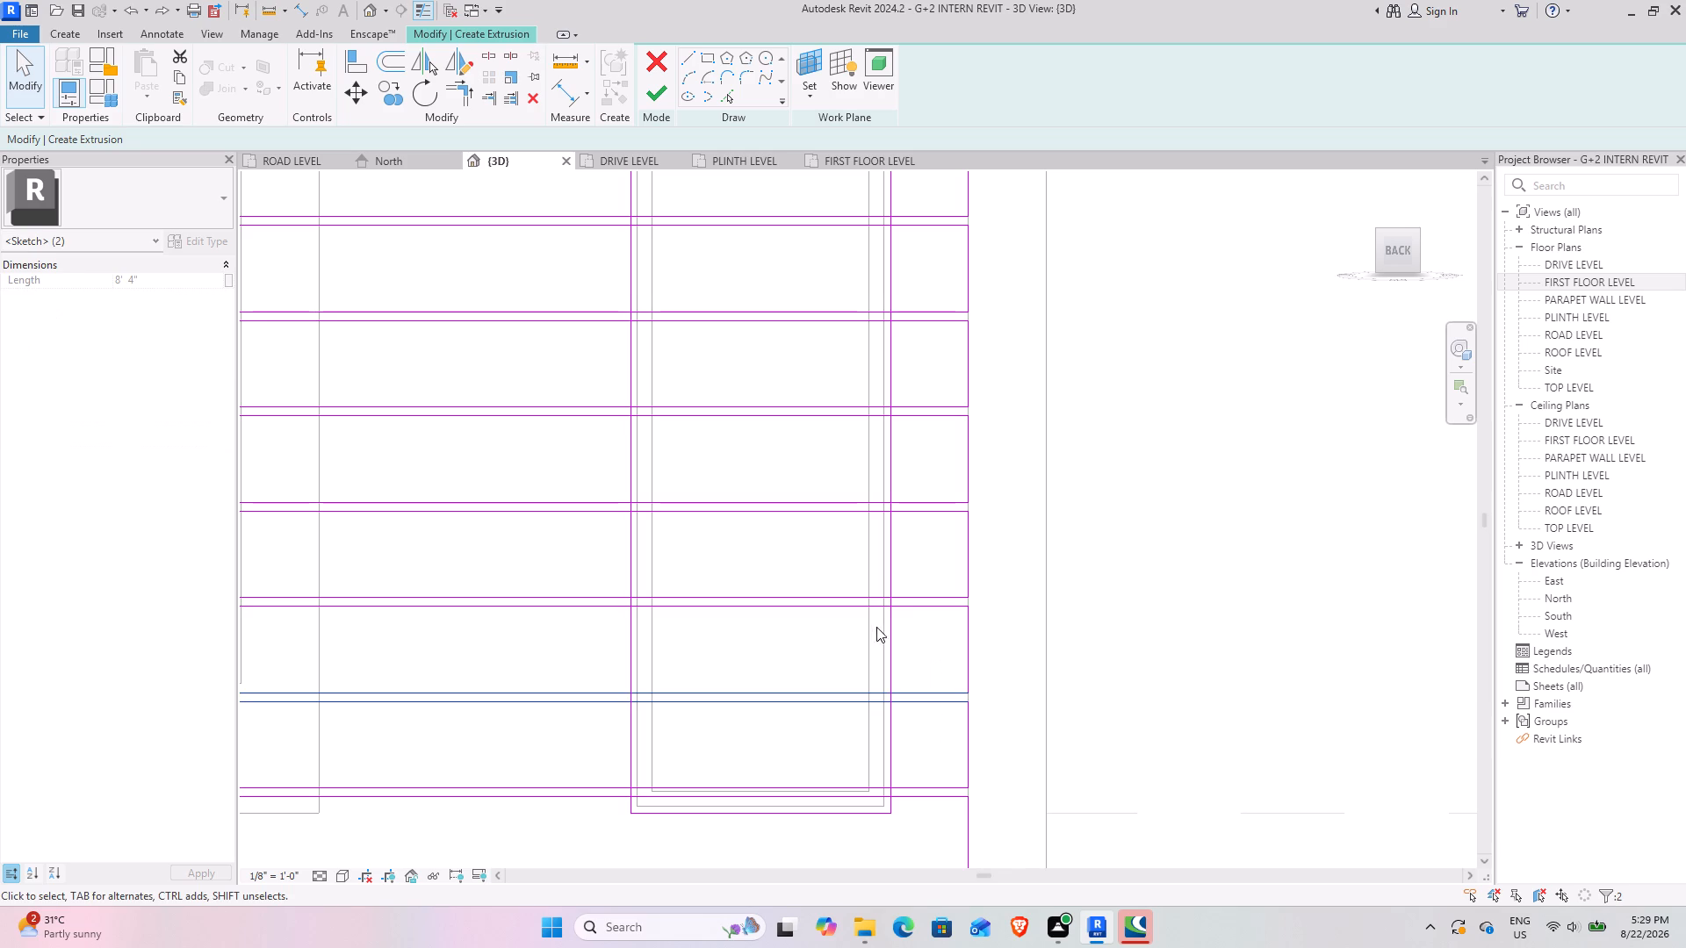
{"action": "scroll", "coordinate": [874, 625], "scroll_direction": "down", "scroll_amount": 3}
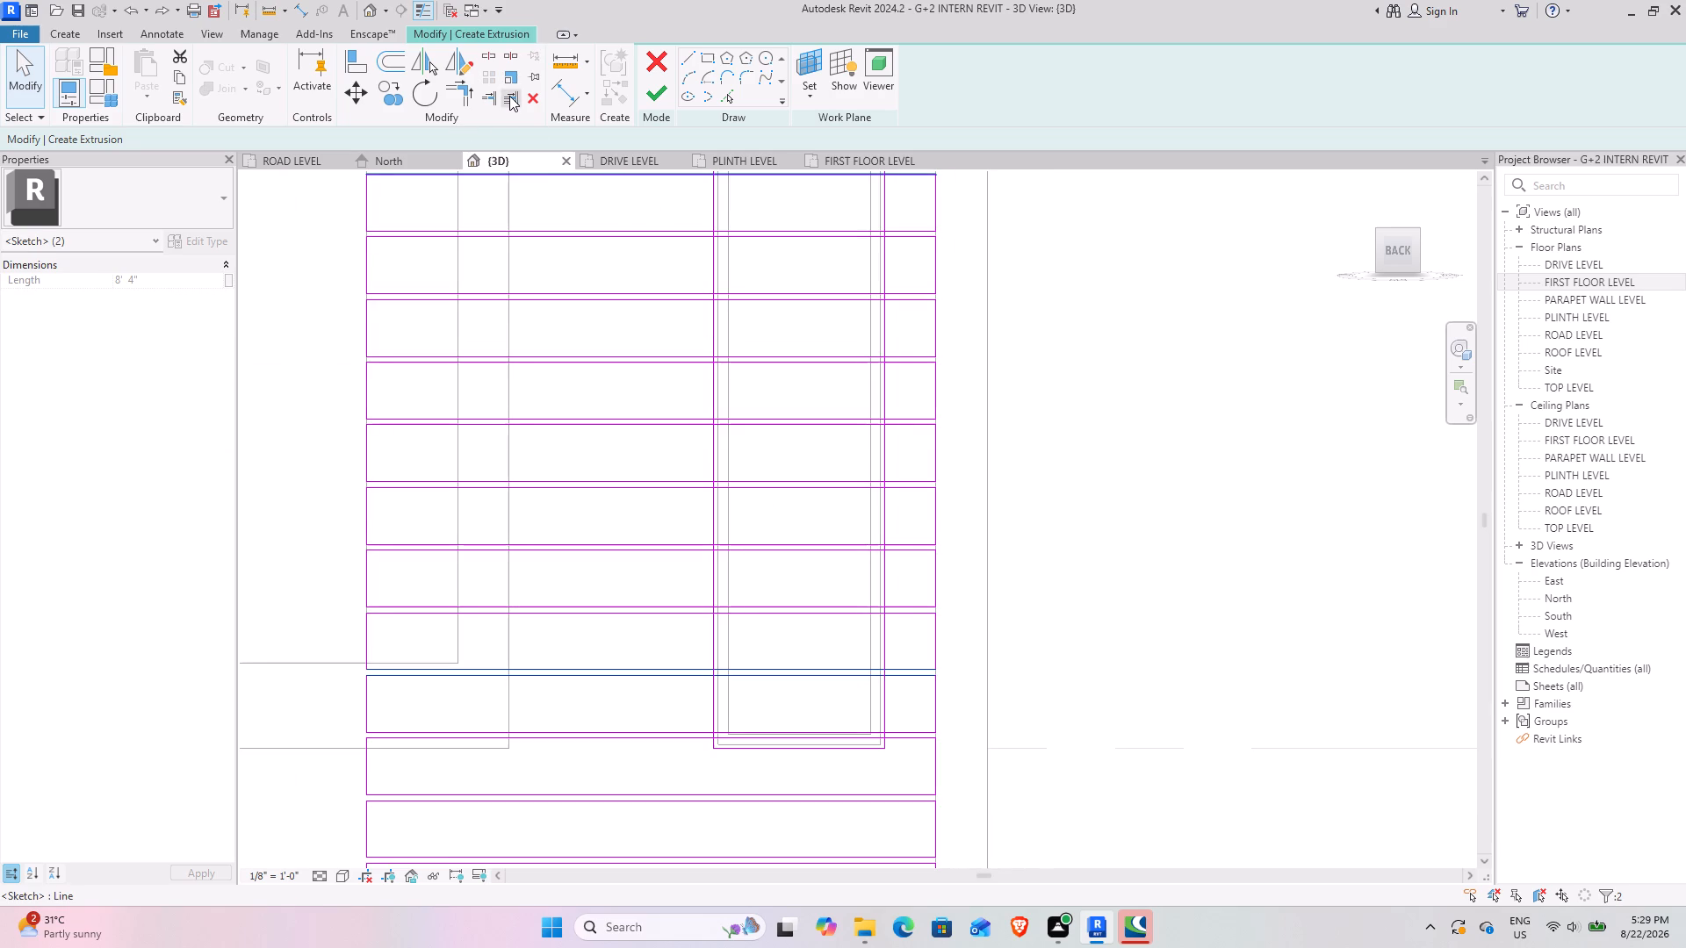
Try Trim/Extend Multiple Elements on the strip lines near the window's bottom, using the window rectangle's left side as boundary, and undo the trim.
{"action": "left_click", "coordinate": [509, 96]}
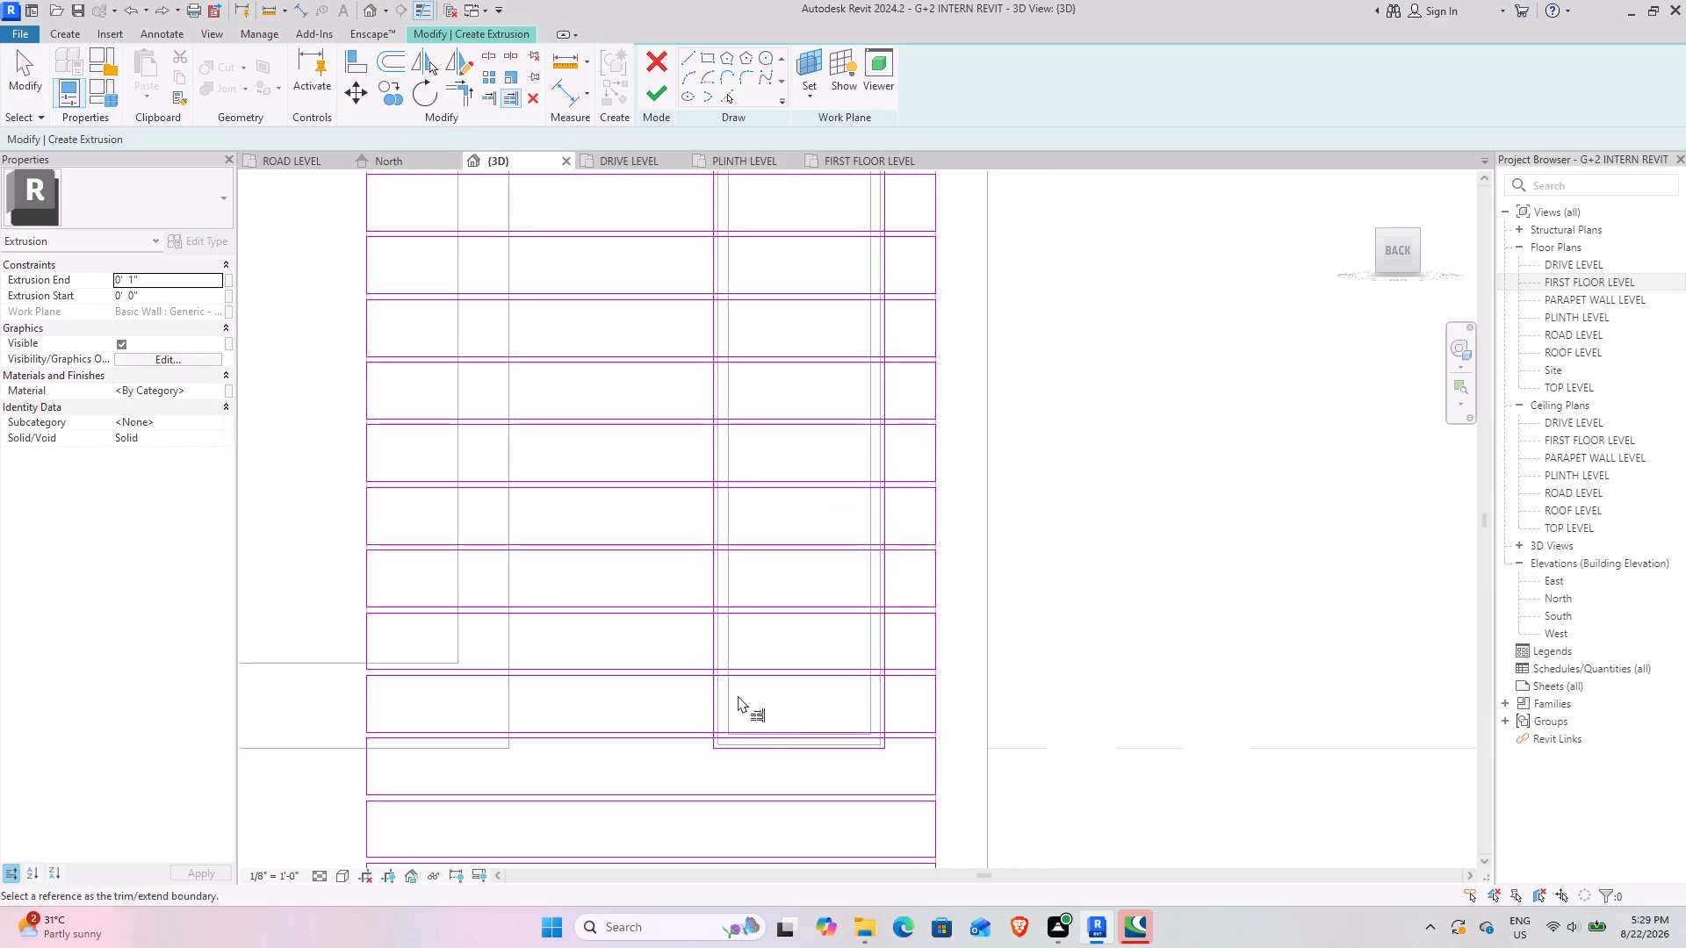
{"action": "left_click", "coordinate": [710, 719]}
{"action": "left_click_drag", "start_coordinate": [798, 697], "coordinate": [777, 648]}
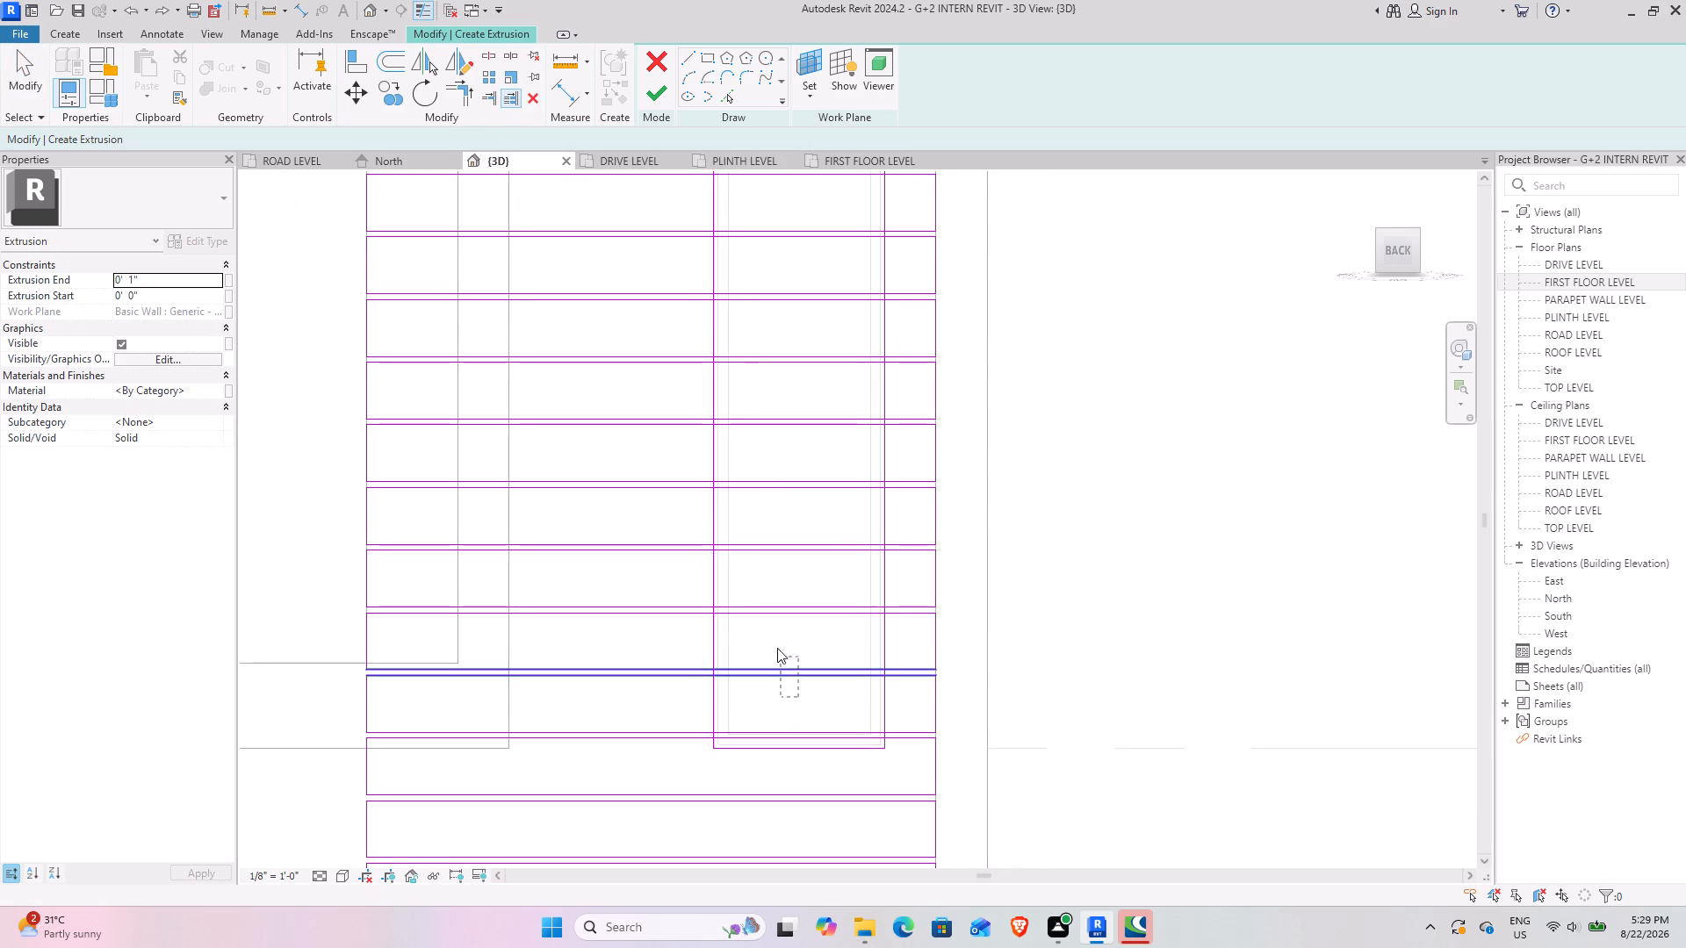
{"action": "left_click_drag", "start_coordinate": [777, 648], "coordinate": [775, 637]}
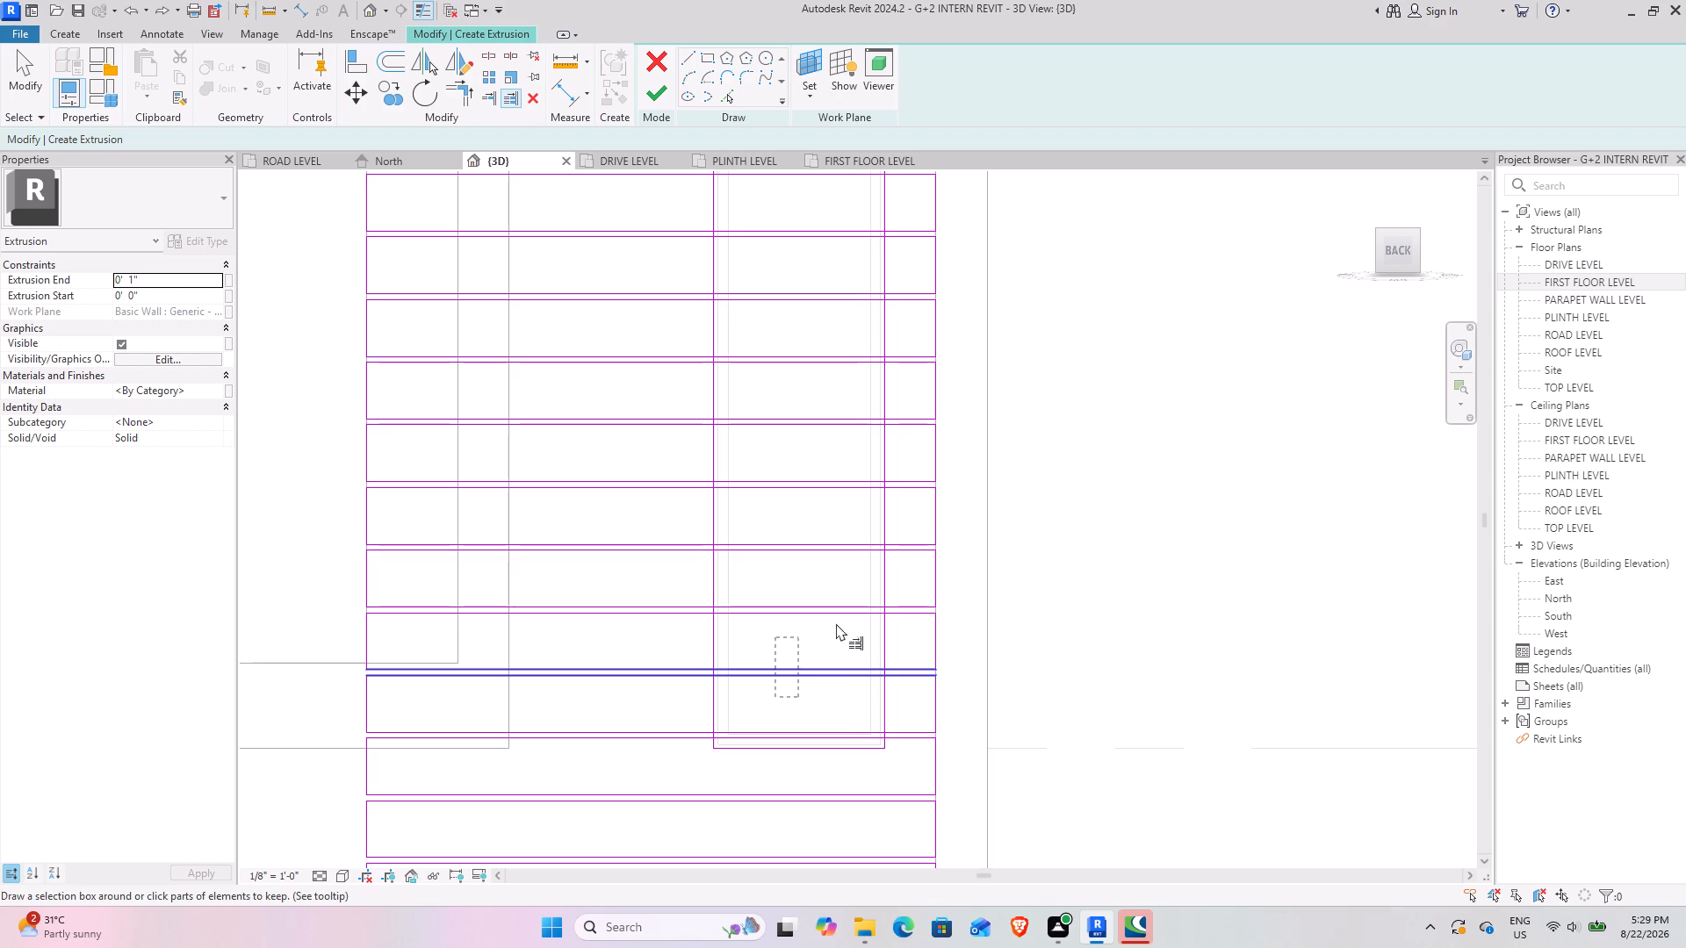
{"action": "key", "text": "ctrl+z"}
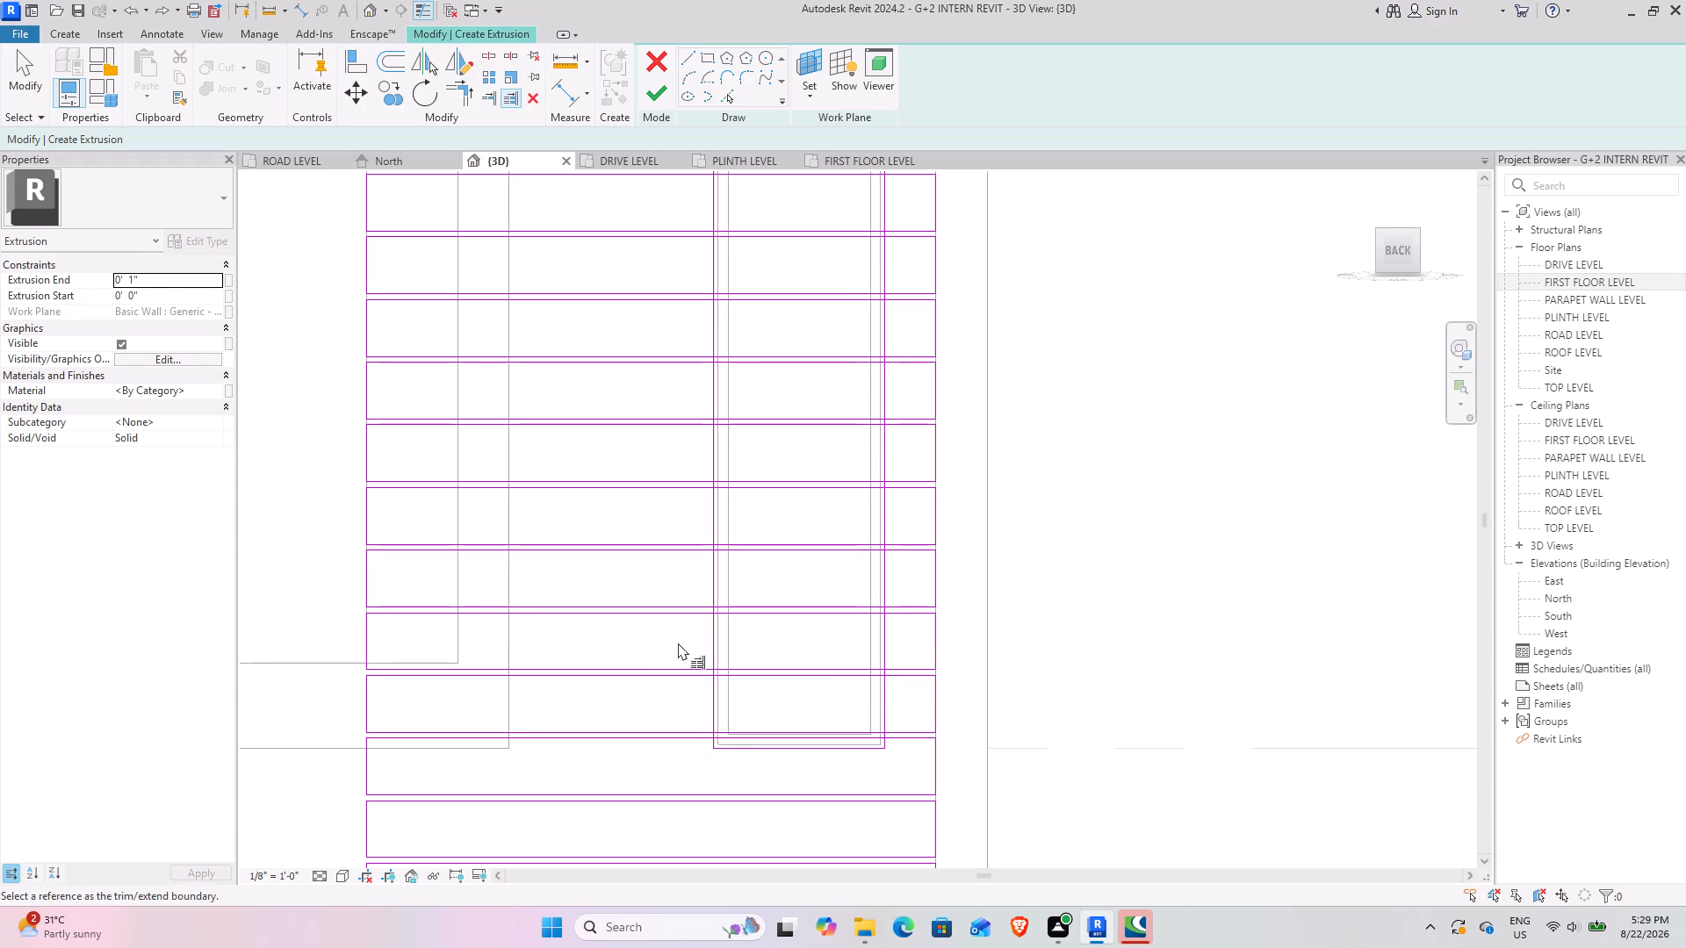
Trim the strip lines crossing the lower part of the window rectangle to its right side with Trim/Extend Multiple Elements.
{"action": "scroll", "coordinate": [773, 725], "scroll_direction": "up", "scroll_amount": 3}
{"action": "middle_click_drag", "start_coordinate": [756, 720], "coordinate": [720, 601]}
{"action": "scroll", "coordinate": [655, 630], "scroll_direction": "up", "scroll_amount": 3}
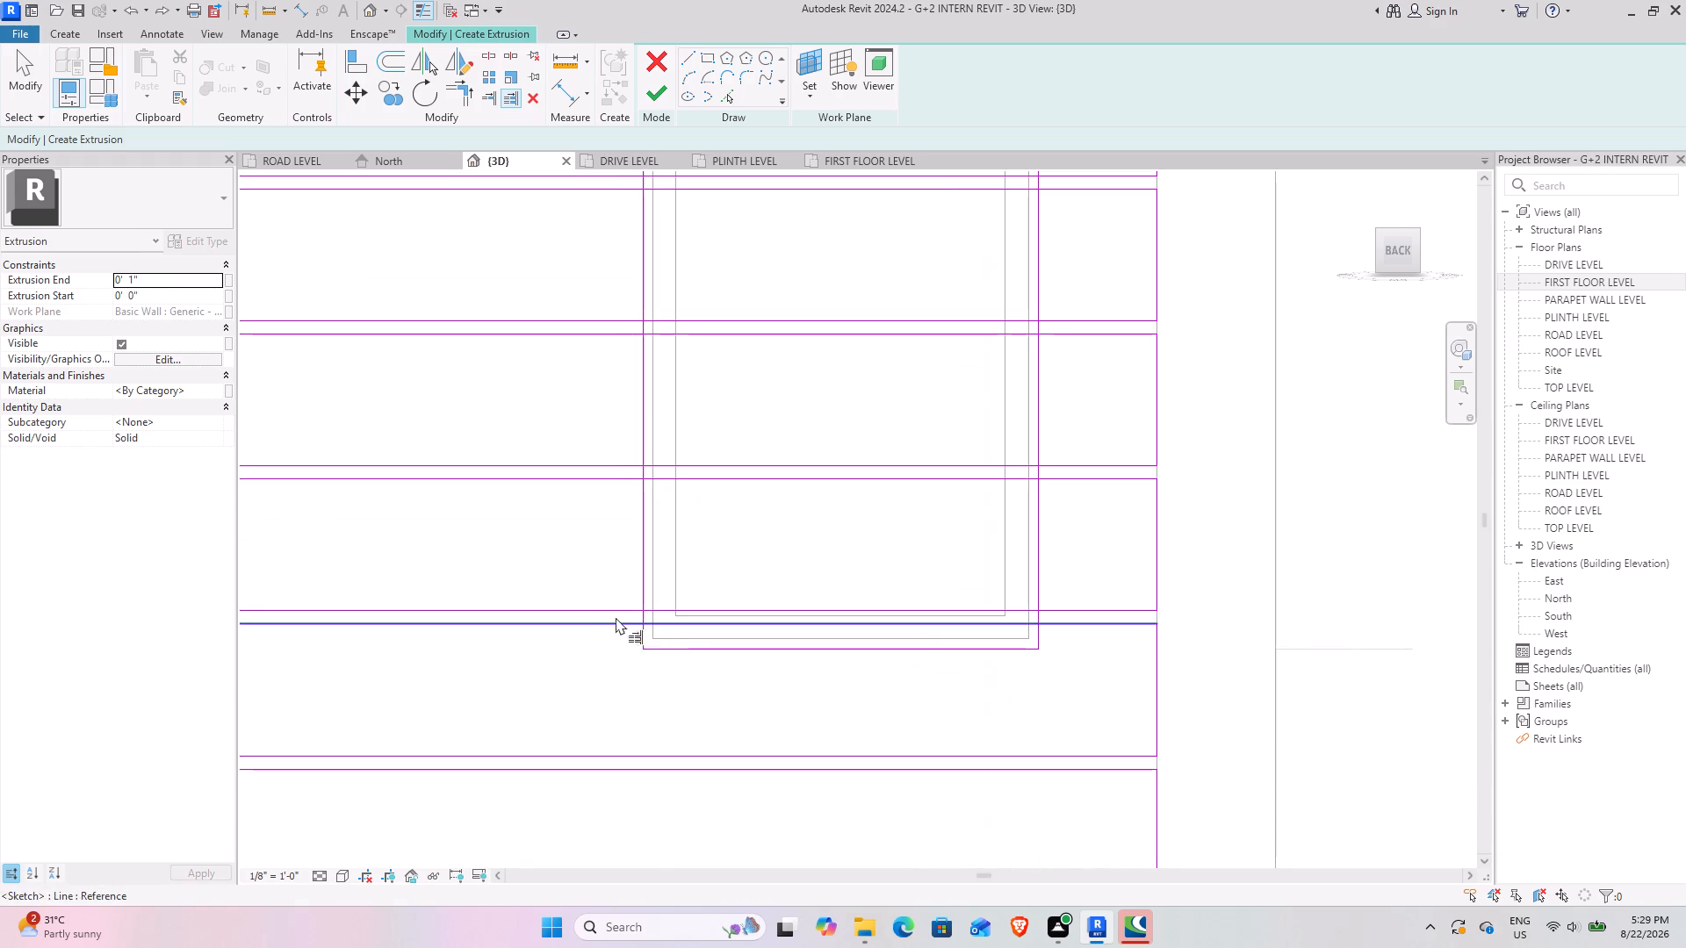
{"action": "scroll", "coordinate": [631, 651], "scroll_direction": "down", "scroll_amount": 3}
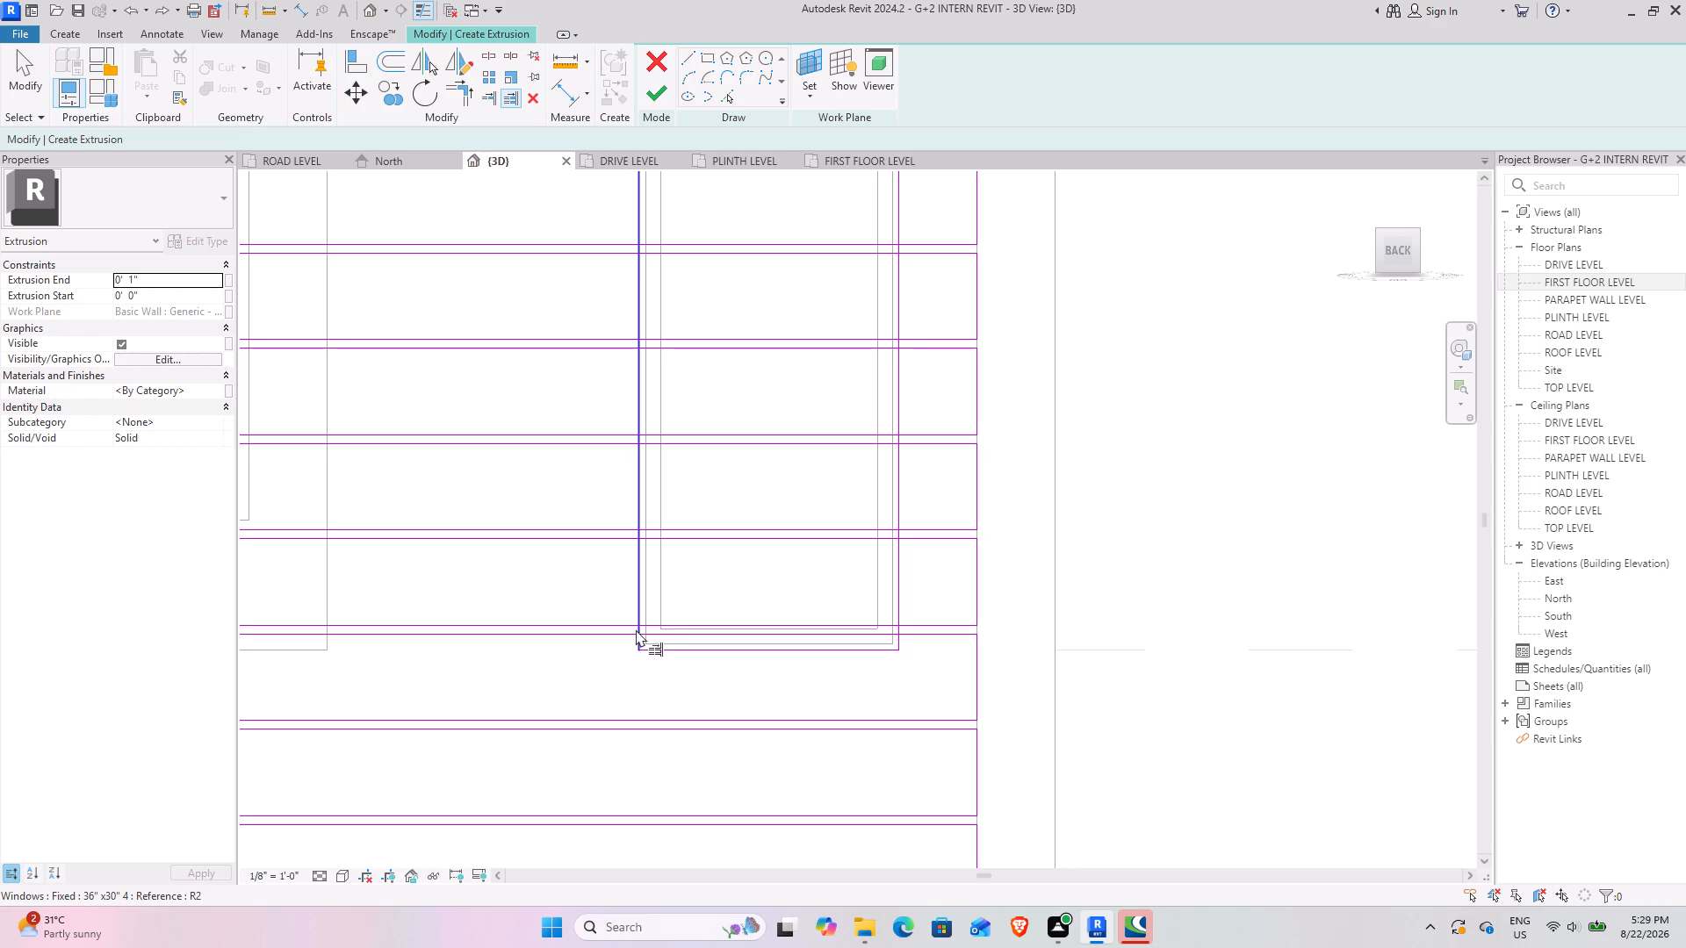
{"action": "scroll", "coordinate": [551, 643], "scroll_direction": "down", "scroll_amount": 2}
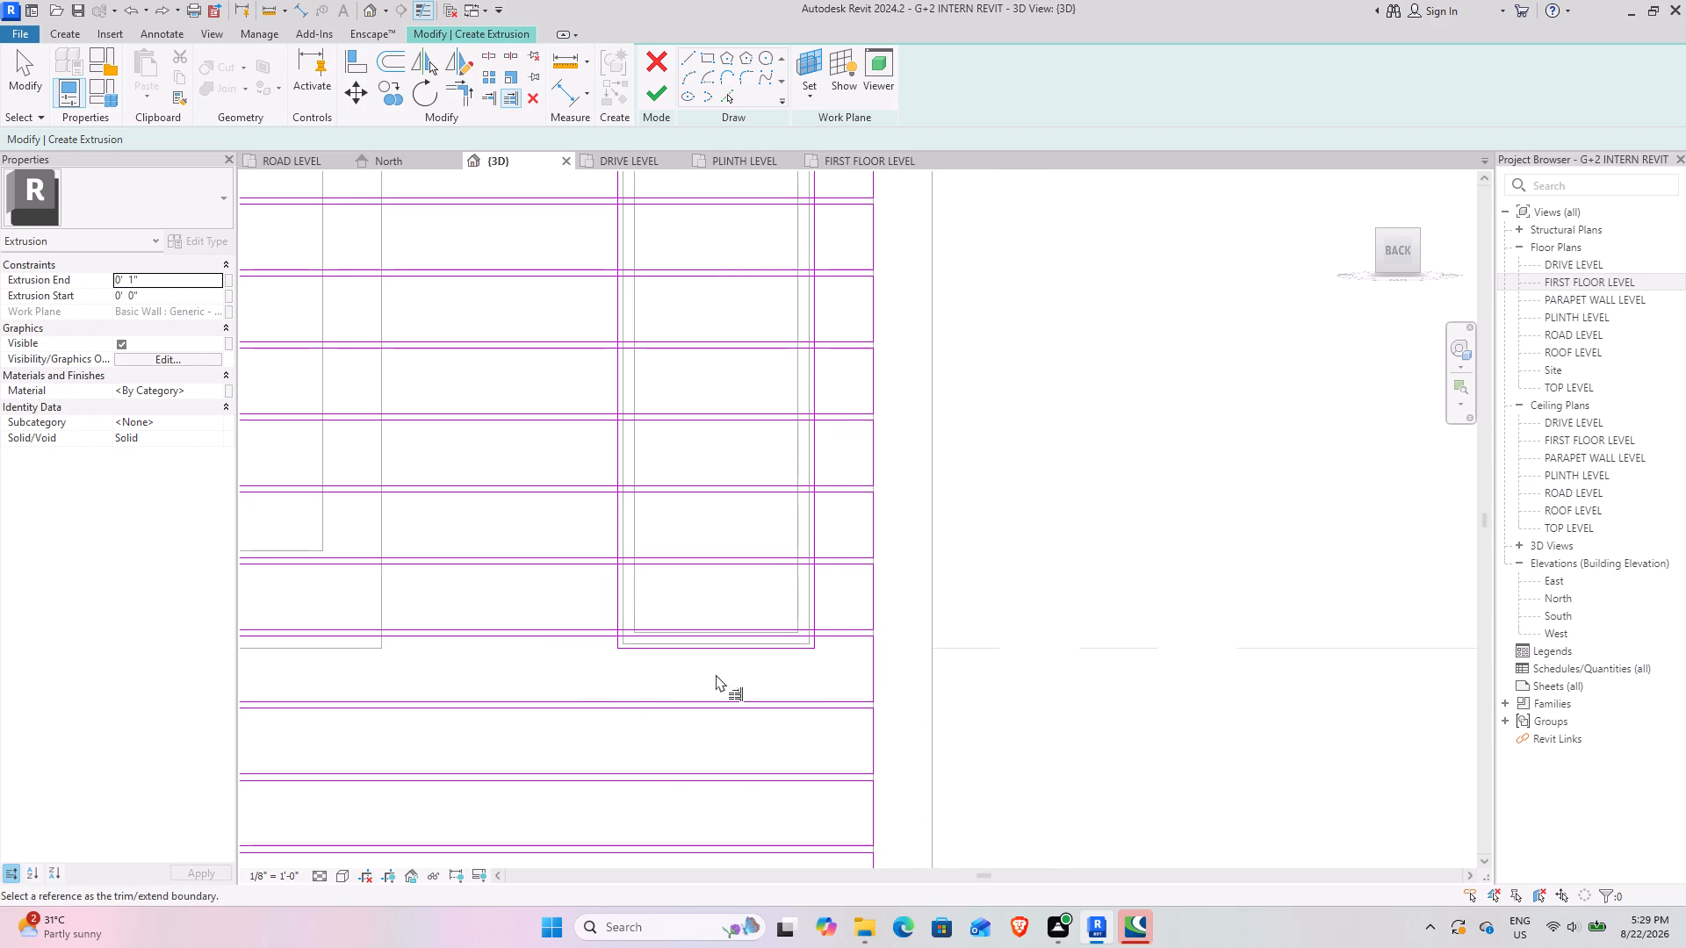
{"action": "middle_click_drag", "start_coordinate": [544, 650], "coordinate": [642, 727]}
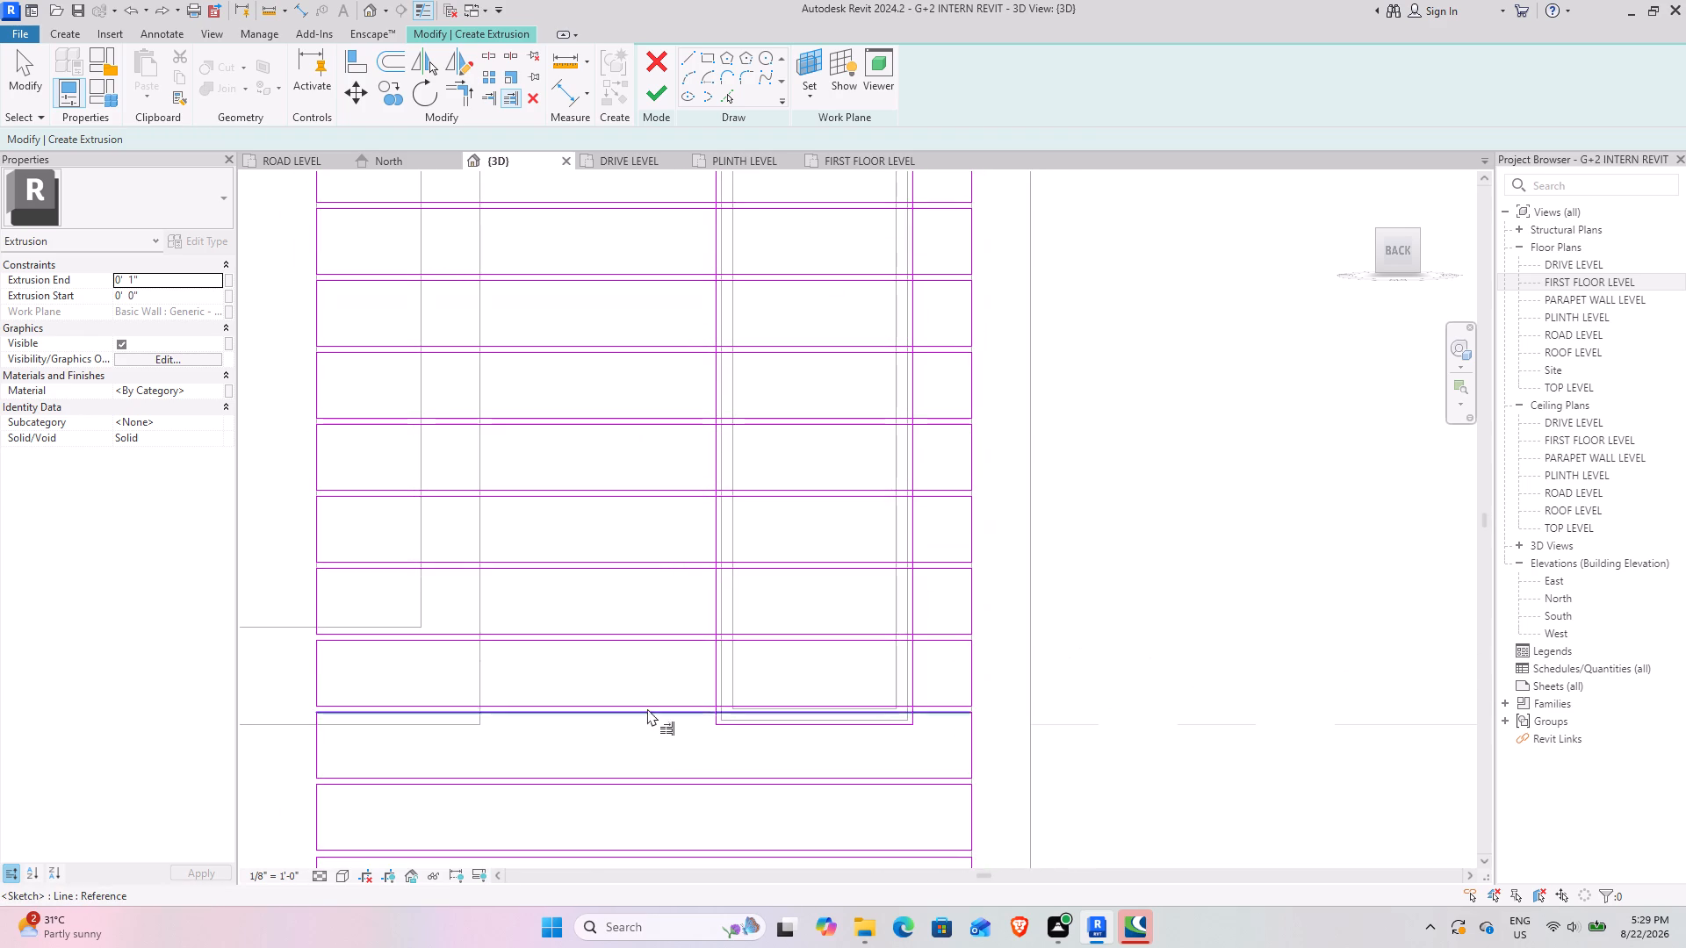
{"action": "scroll", "coordinate": [609, 594], "scroll_direction": "down", "scroll_amount": 4}
{"action": "middle_click_drag", "start_coordinate": [658, 474], "coordinate": [498, 701]}
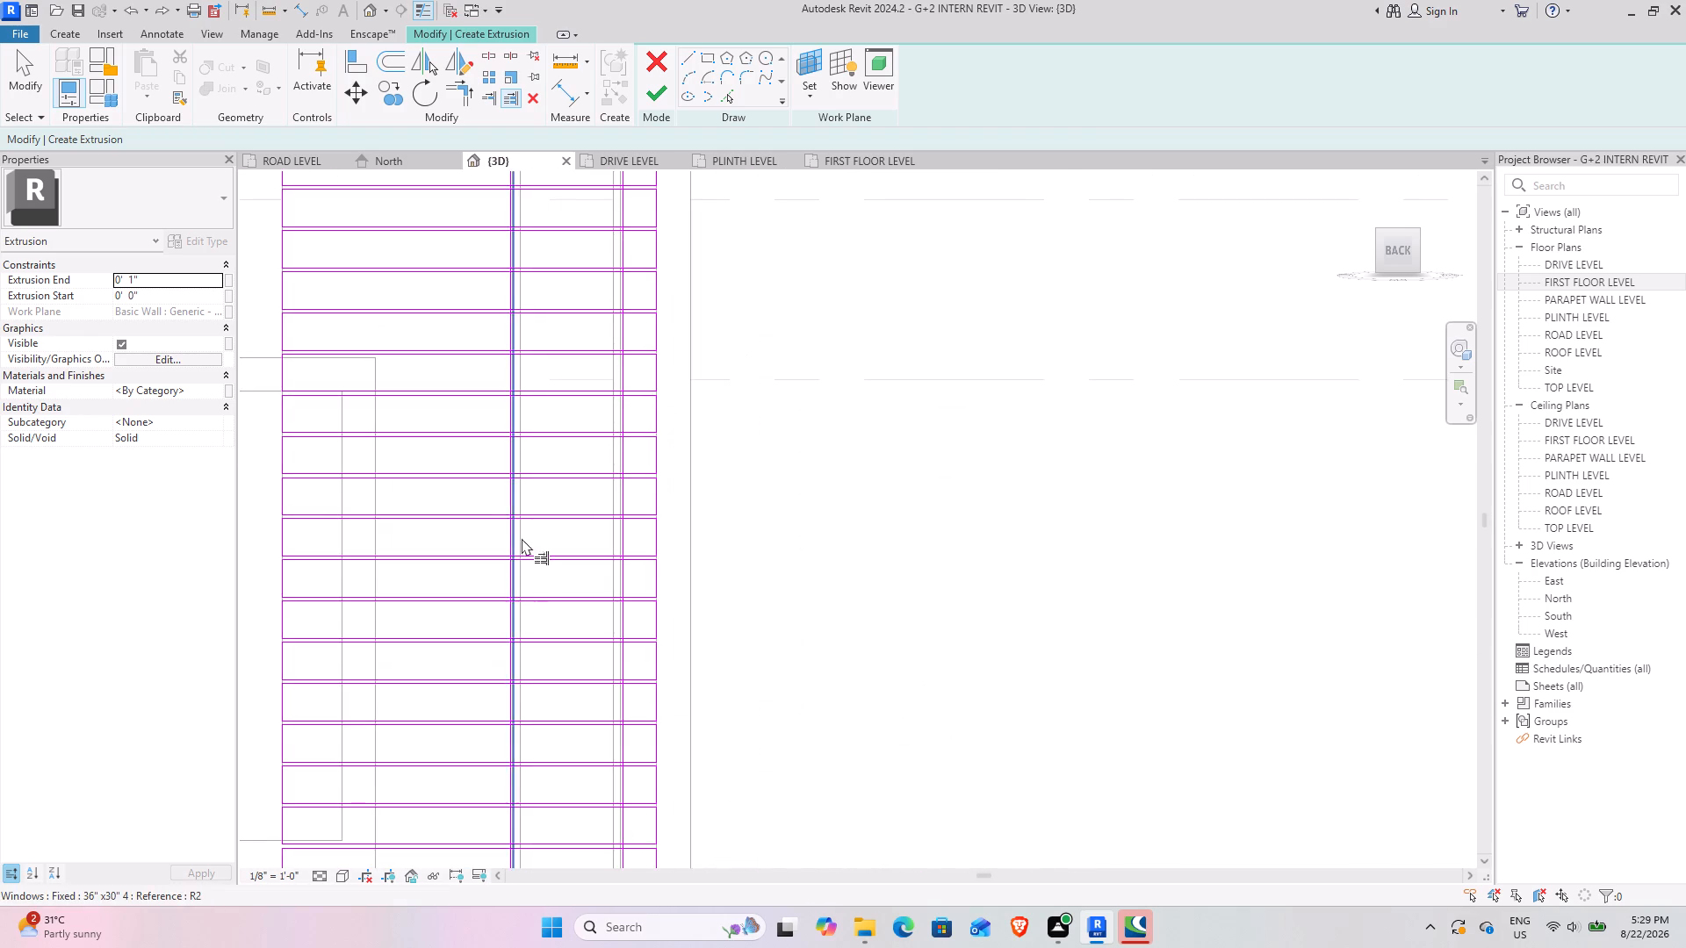
{"action": "scroll", "coordinate": [522, 538], "scroll_direction": "down", "scroll_amount": 3}
{"action": "middle_click_drag", "start_coordinate": [568, 717], "coordinate": [672, 526]}
{"action": "scroll", "coordinate": [706, 657], "scroll_direction": "up", "scroll_amount": 6}
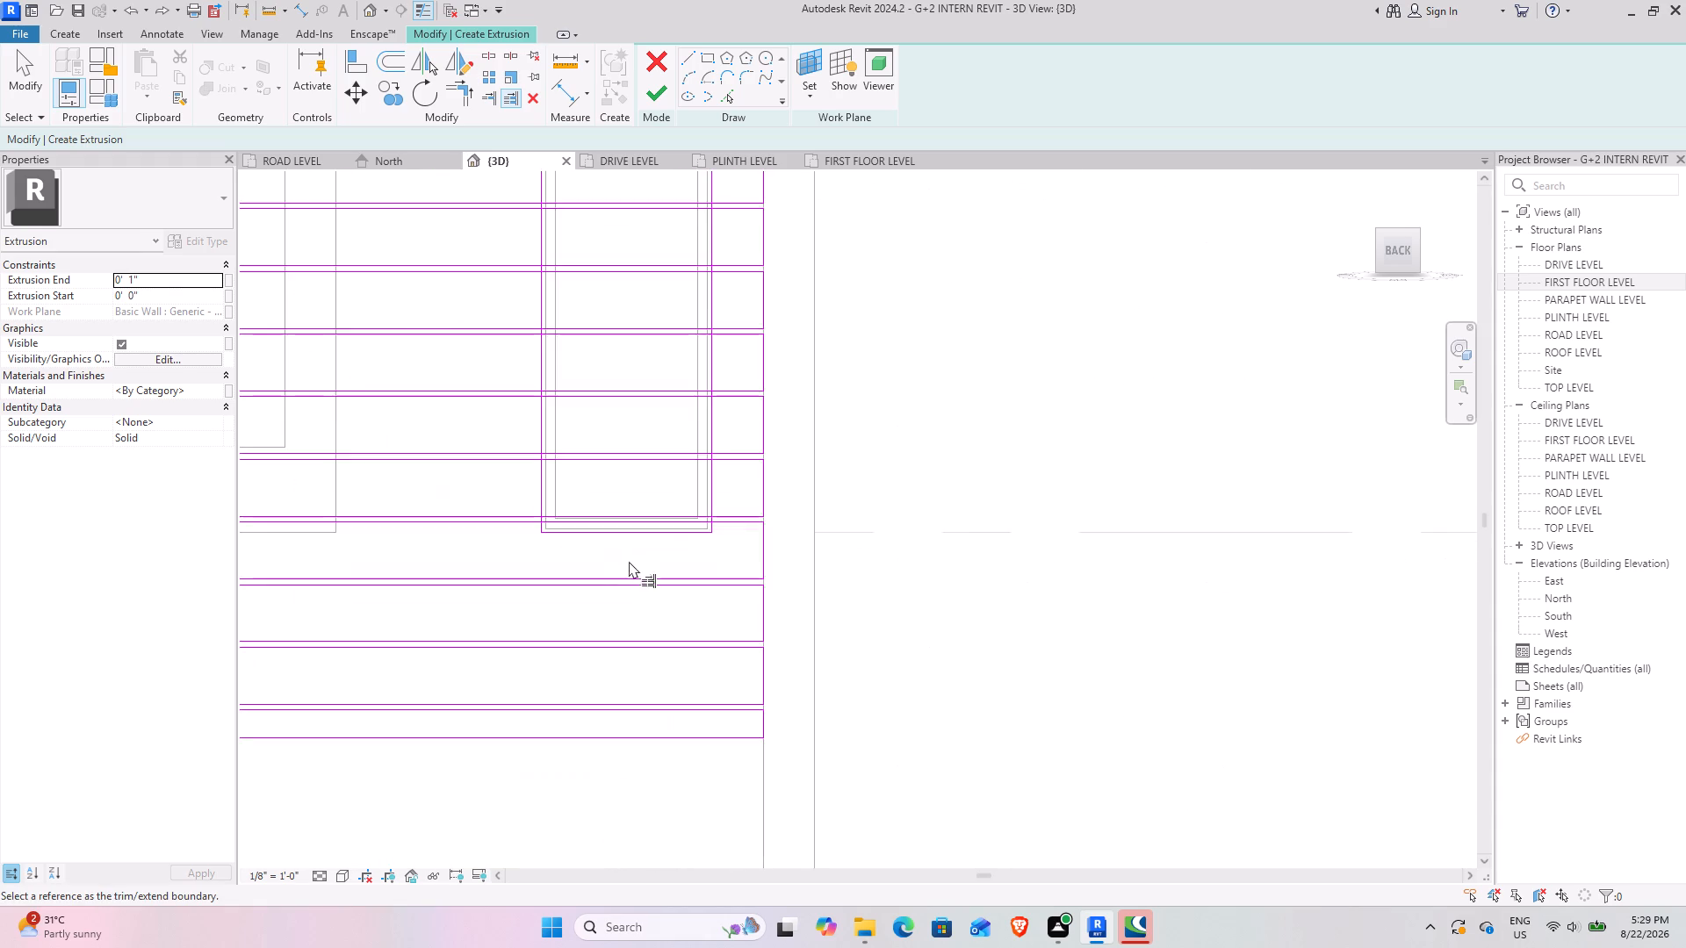
{"action": "scroll", "coordinate": [629, 561], "scroll_direction": "up", "scroll_amount": 3}
{"action": "middle_click_drag", "start_coordinate": [623, 556], "coordinate": [628, 736]}
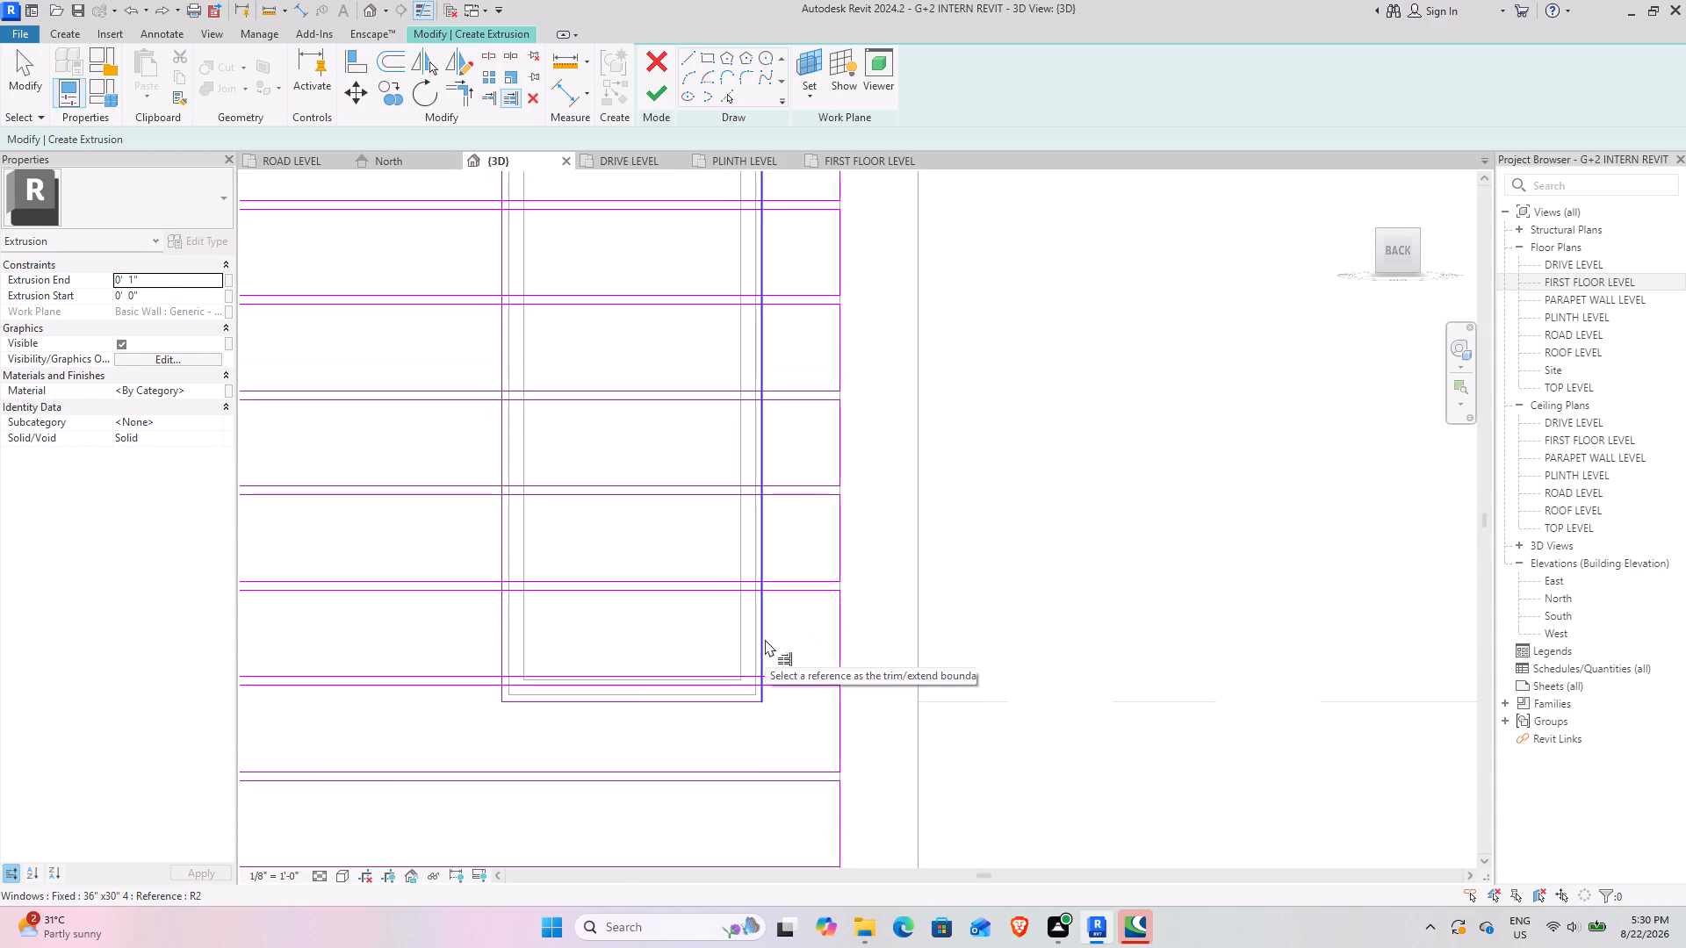
{"action": "left_click", "coordinate": [765, 639]}
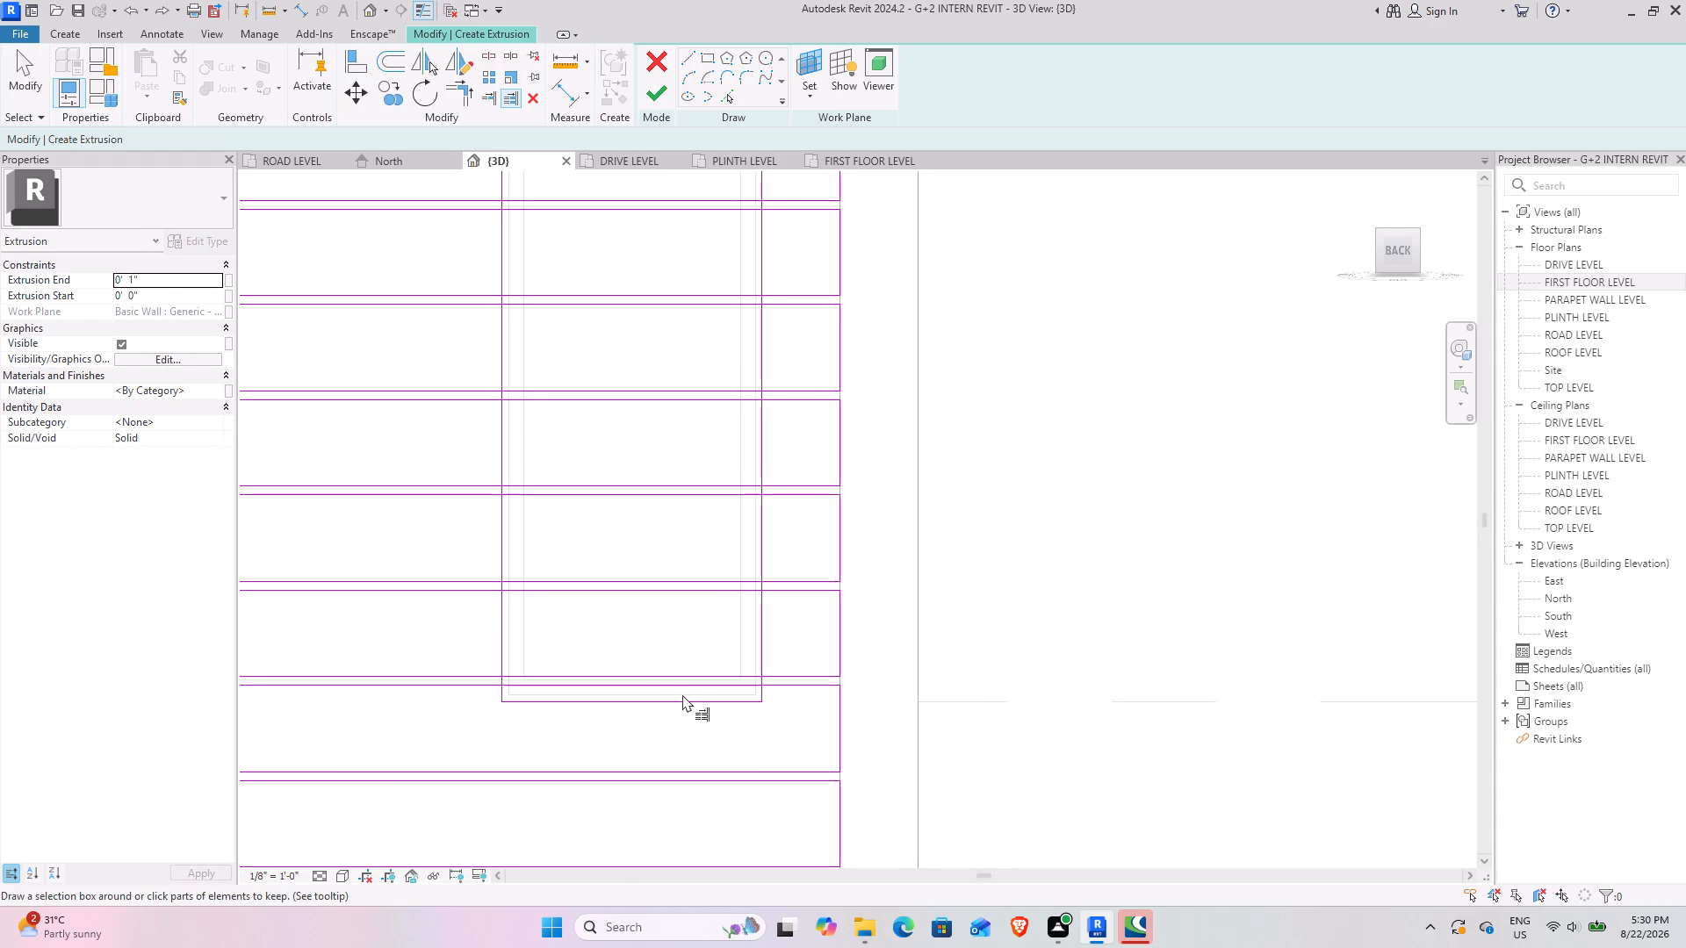
{"action": "left_click_drag", "start_coordinate": [691, 693], "coordinate": [655, 544]}
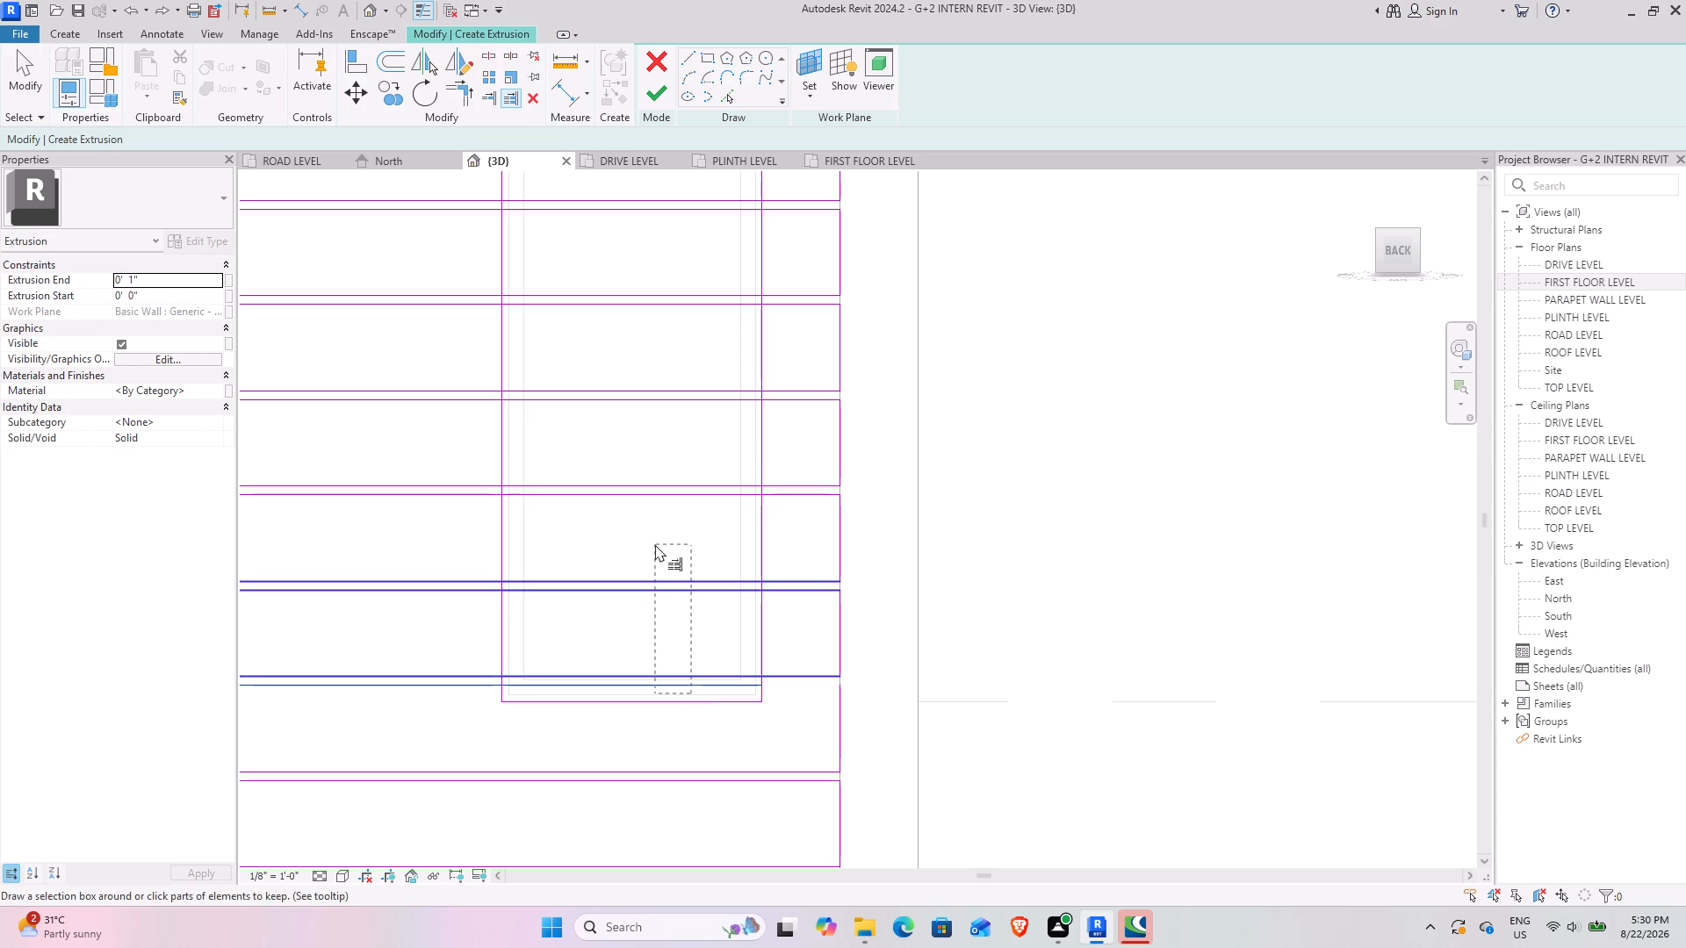
{"action": "scroll", "coordinate": [632, 494], "scroll_direction": "down", "scroll_amount": 2}
{"action": "middle_click_drag", "start_coordinate": [624, 516], "coordinate": [662, 686]}
{"action": "left_click_drag", "start_coordinate": [683, 689], "coordinate": [645, 388]}
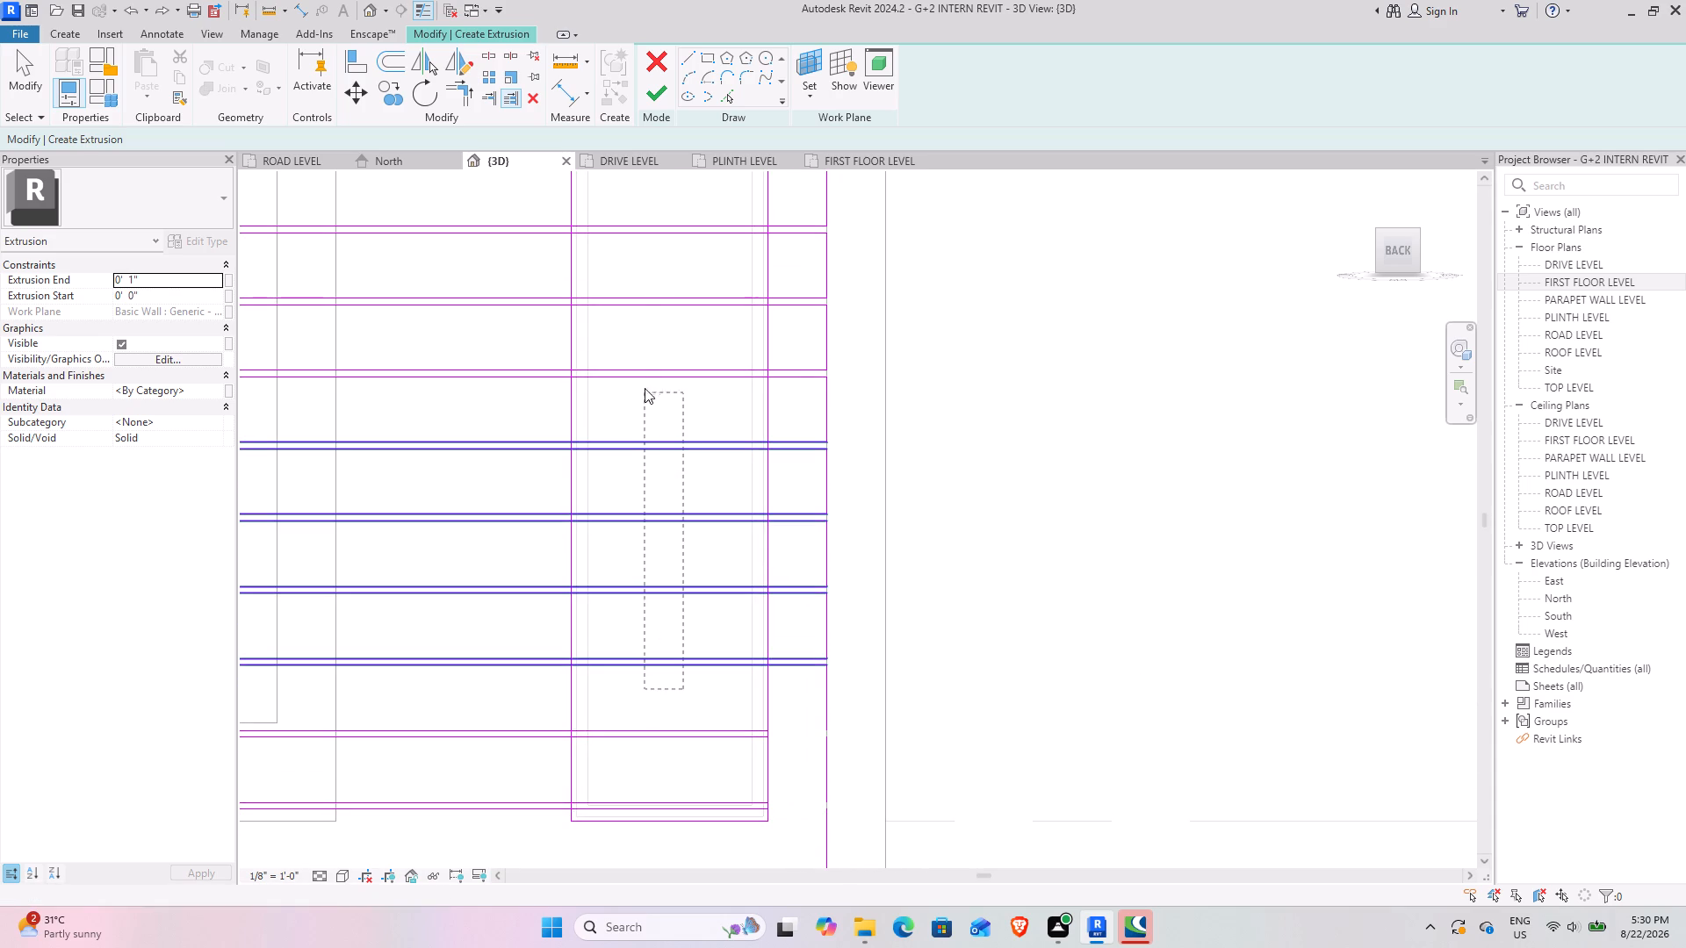
{"action": "left_click_drag", "start_coordinate": [645, 388], "coordinate": [645, 301]}
Trim the remaining strip lines up to the top of the window rectangle to its right side, reselecting that side as boundary.
{"action": "middle_click_drag", "start_coordinate": [646, 315], "coordinate": [674, 700]}
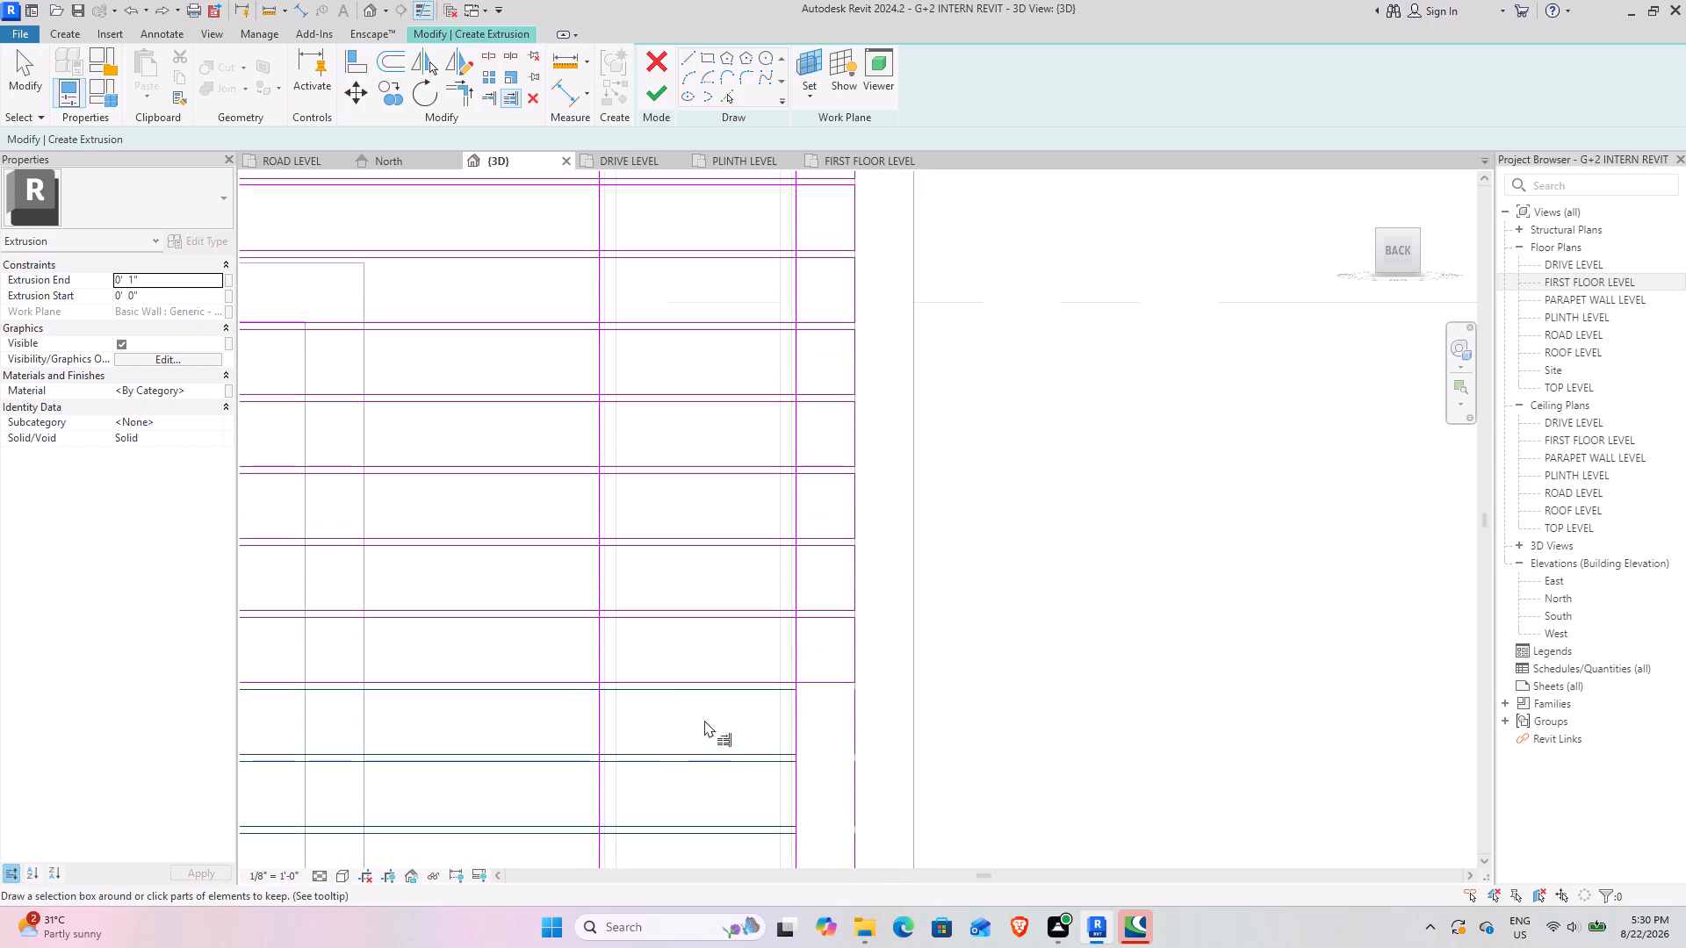
{"action": "left_click_drag", "start_coordinate": [704, 718], "coordinate": [725, 236]}
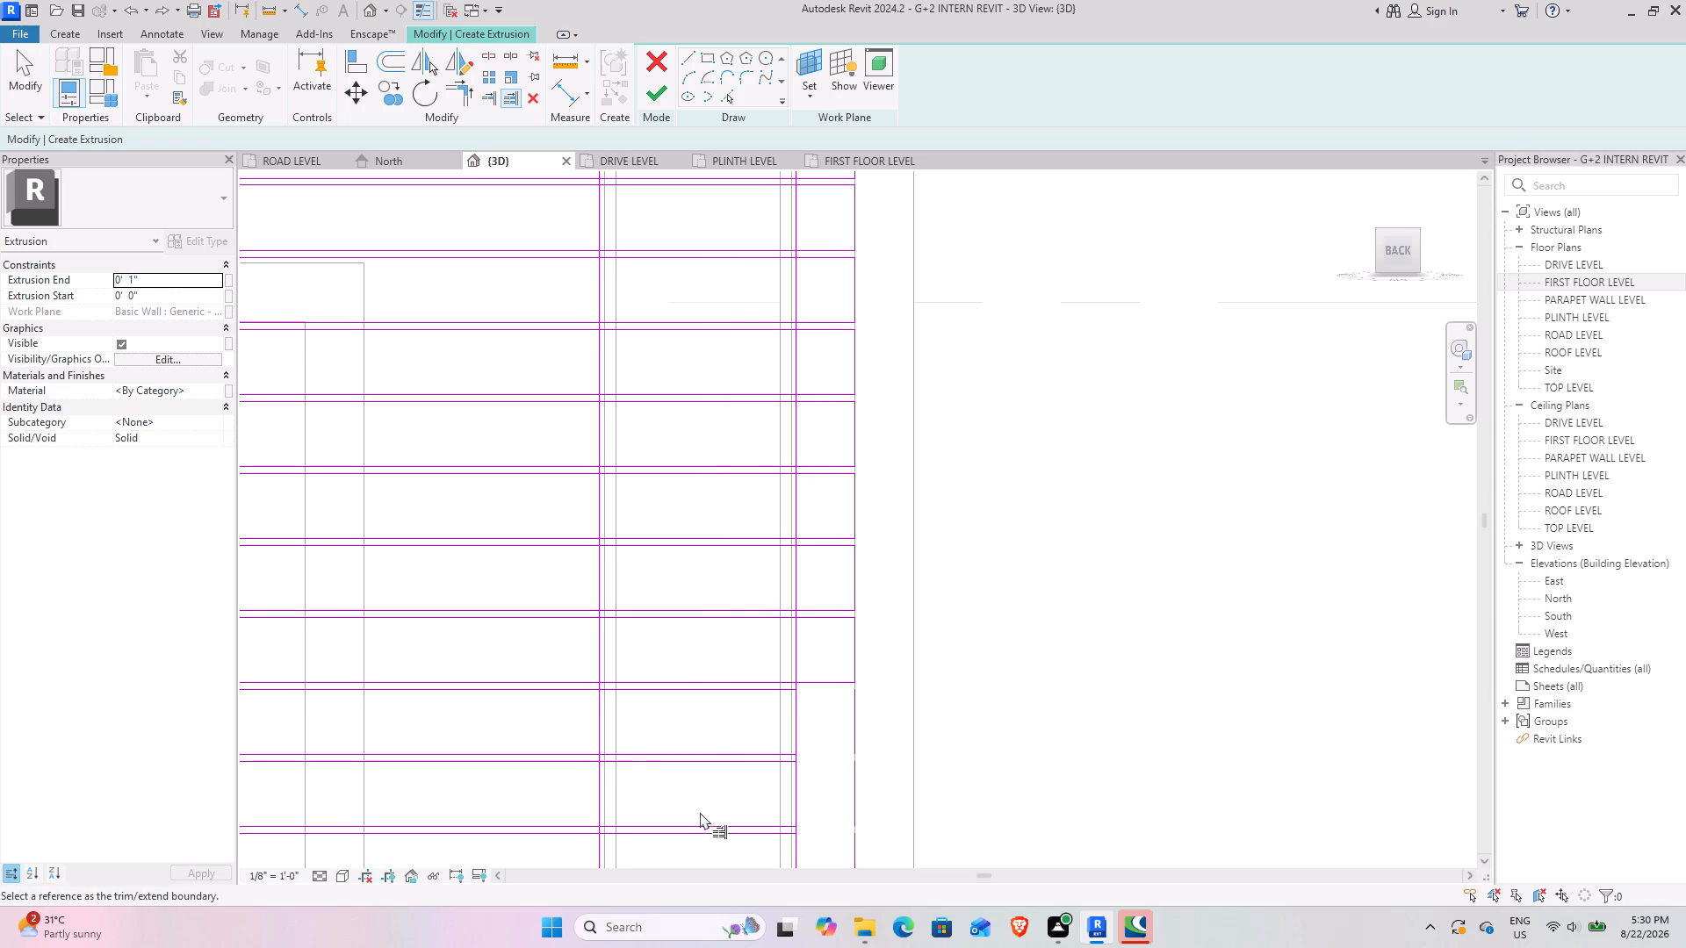
{"action": "left_click_drag", "start_coordinate": [731, 728], "coordinate": [679, 455]}
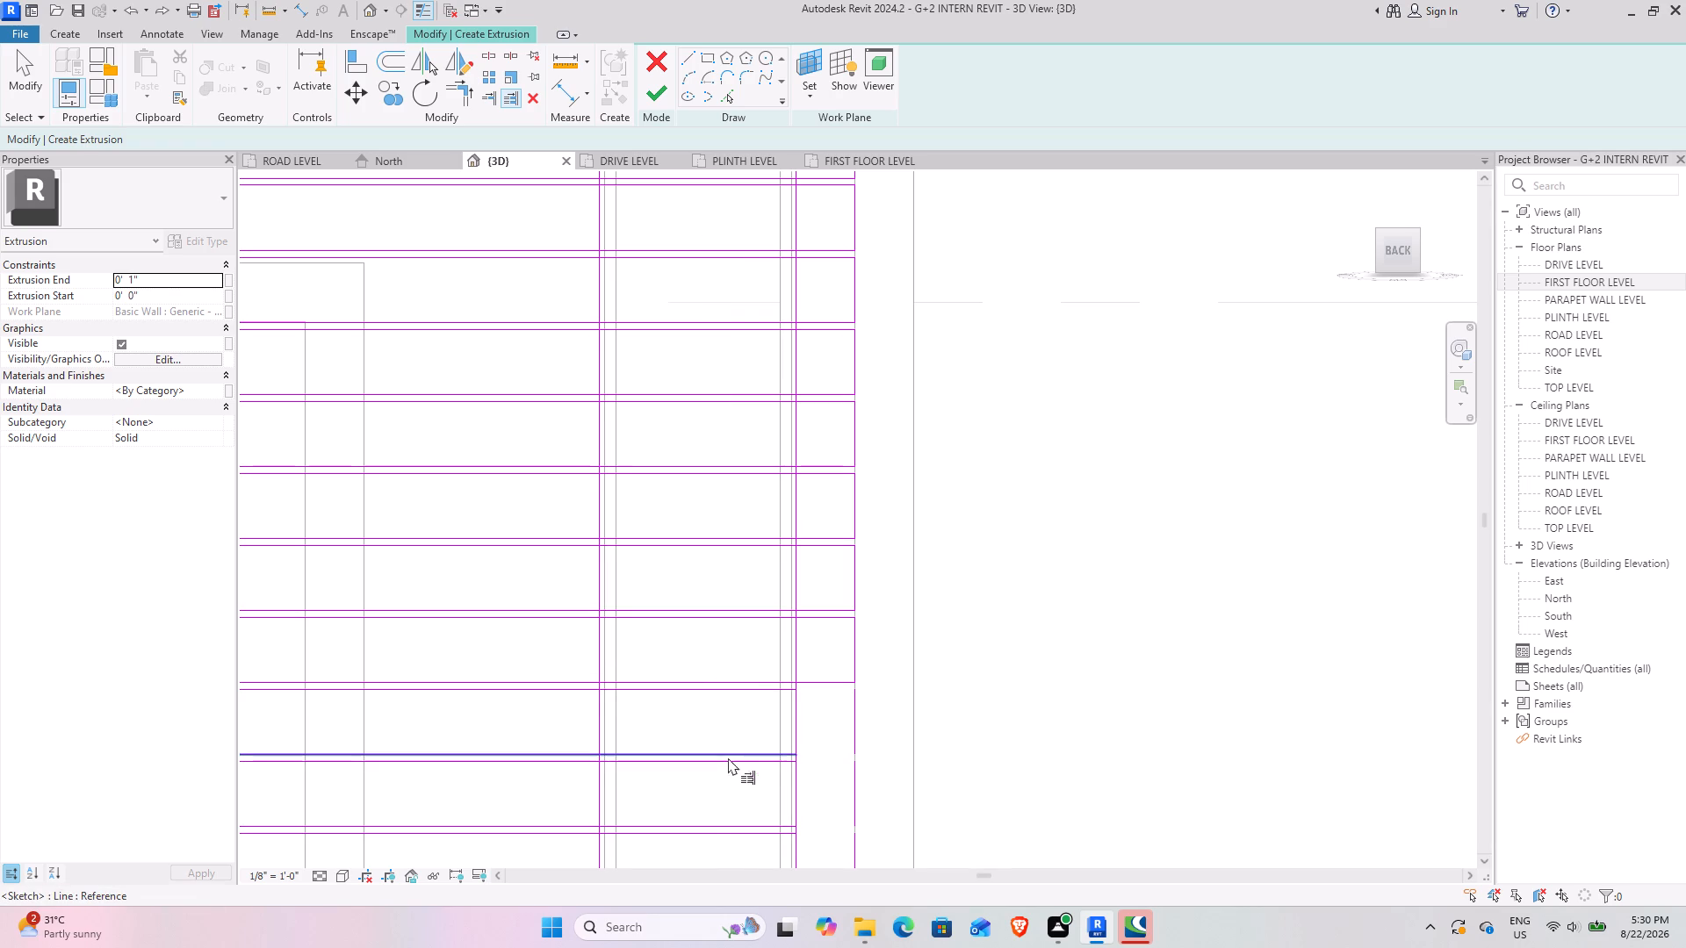
{"action": "left_click_drag", "start_coordinate": [741, 710], "coordinate": [698, 587]}
{"action": "left_click", "coordinate": [803, 717]}
{"action": "left_click_drag", "start_coordinate": [737, 725], "coordinate": [684, 522]}
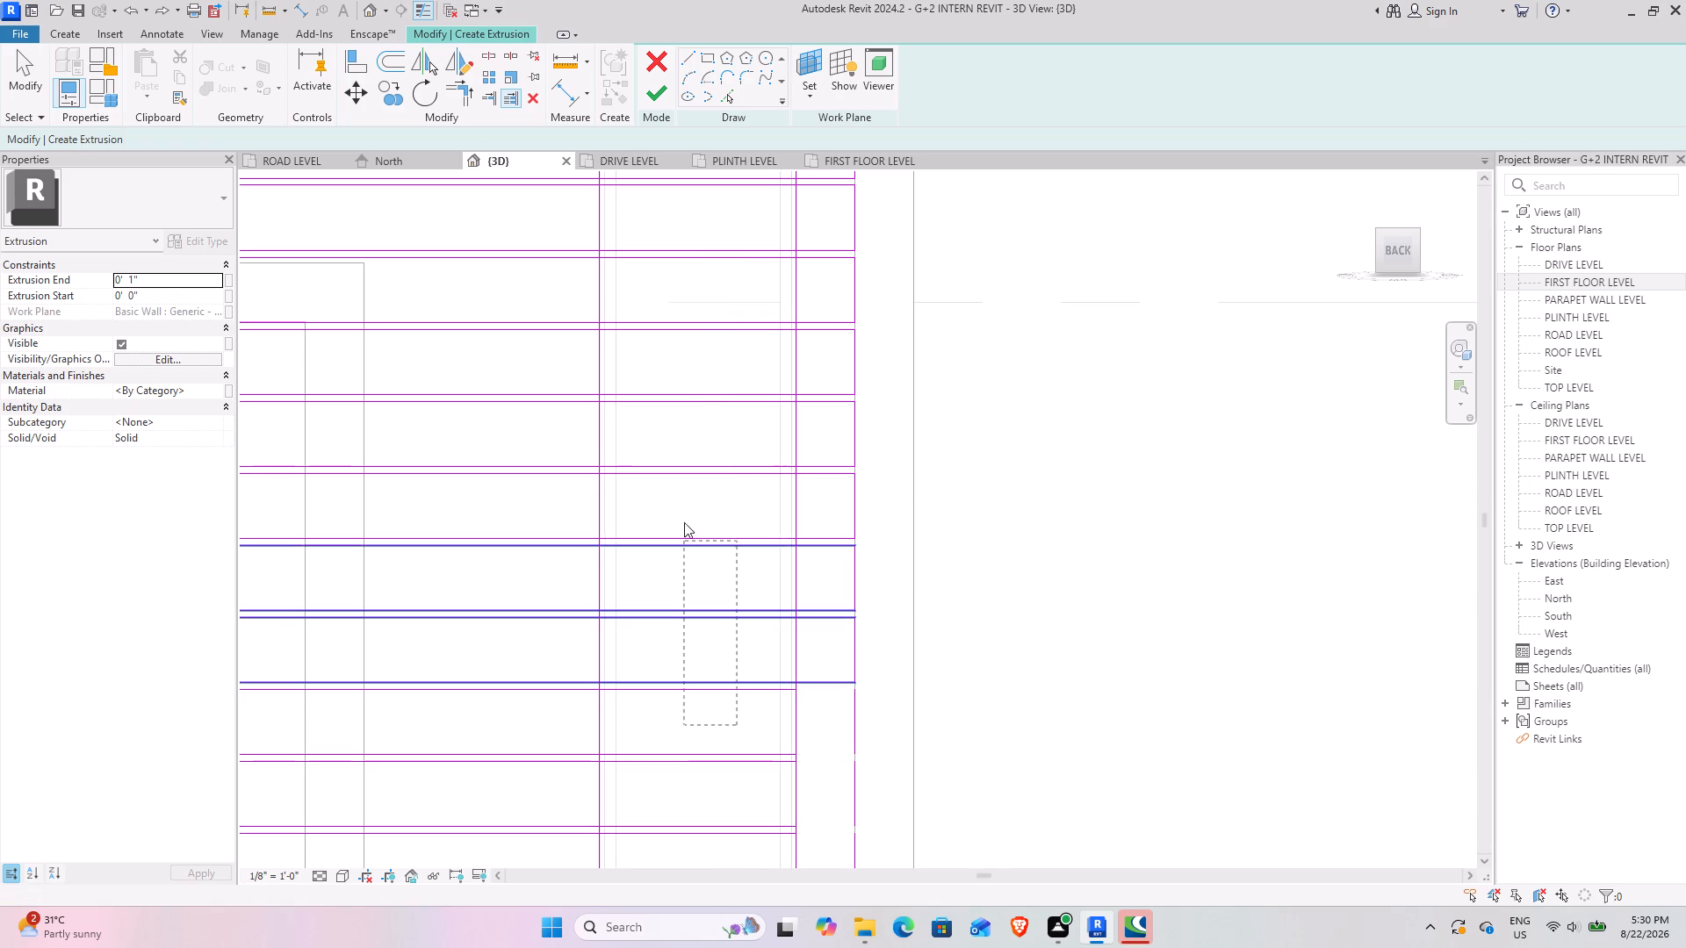
{"action": "left_click_drag", "start_coordinate": [684, 522], "coordinate": [664, 367]}
{"action": "middle_click_drag", "start_coordinate": [666, 367], "coordinate": [660, 804]}
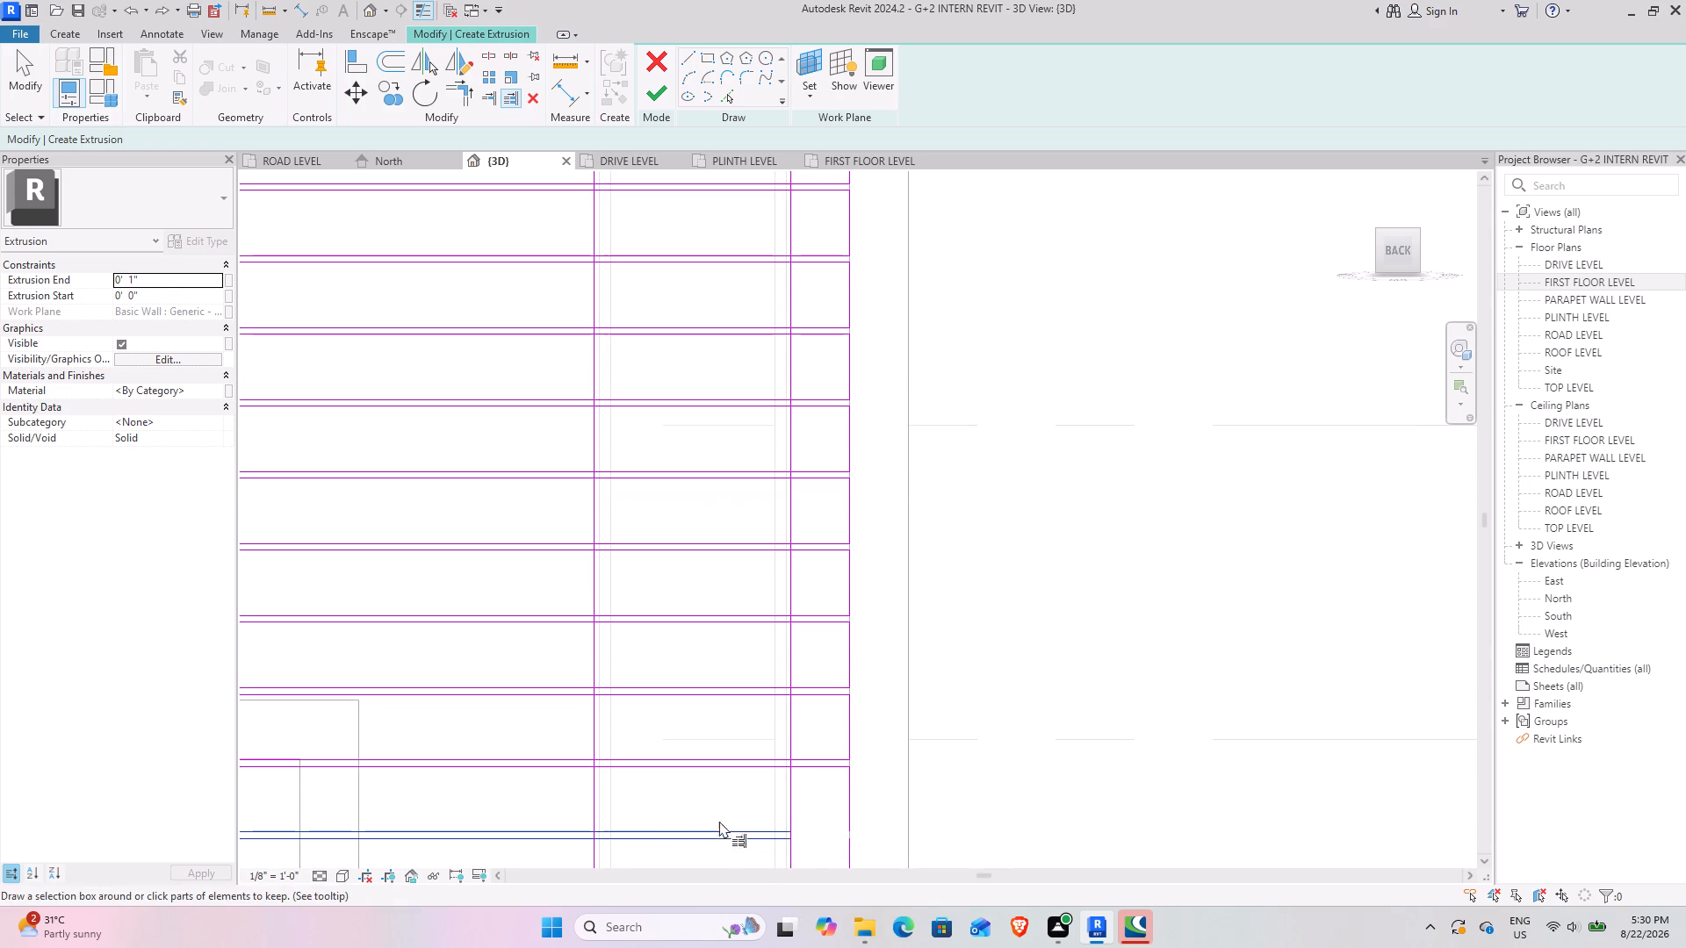
{"action": "left_click_drag", "start_coordinate": [726, 801], "coordinate": [698, 229]}
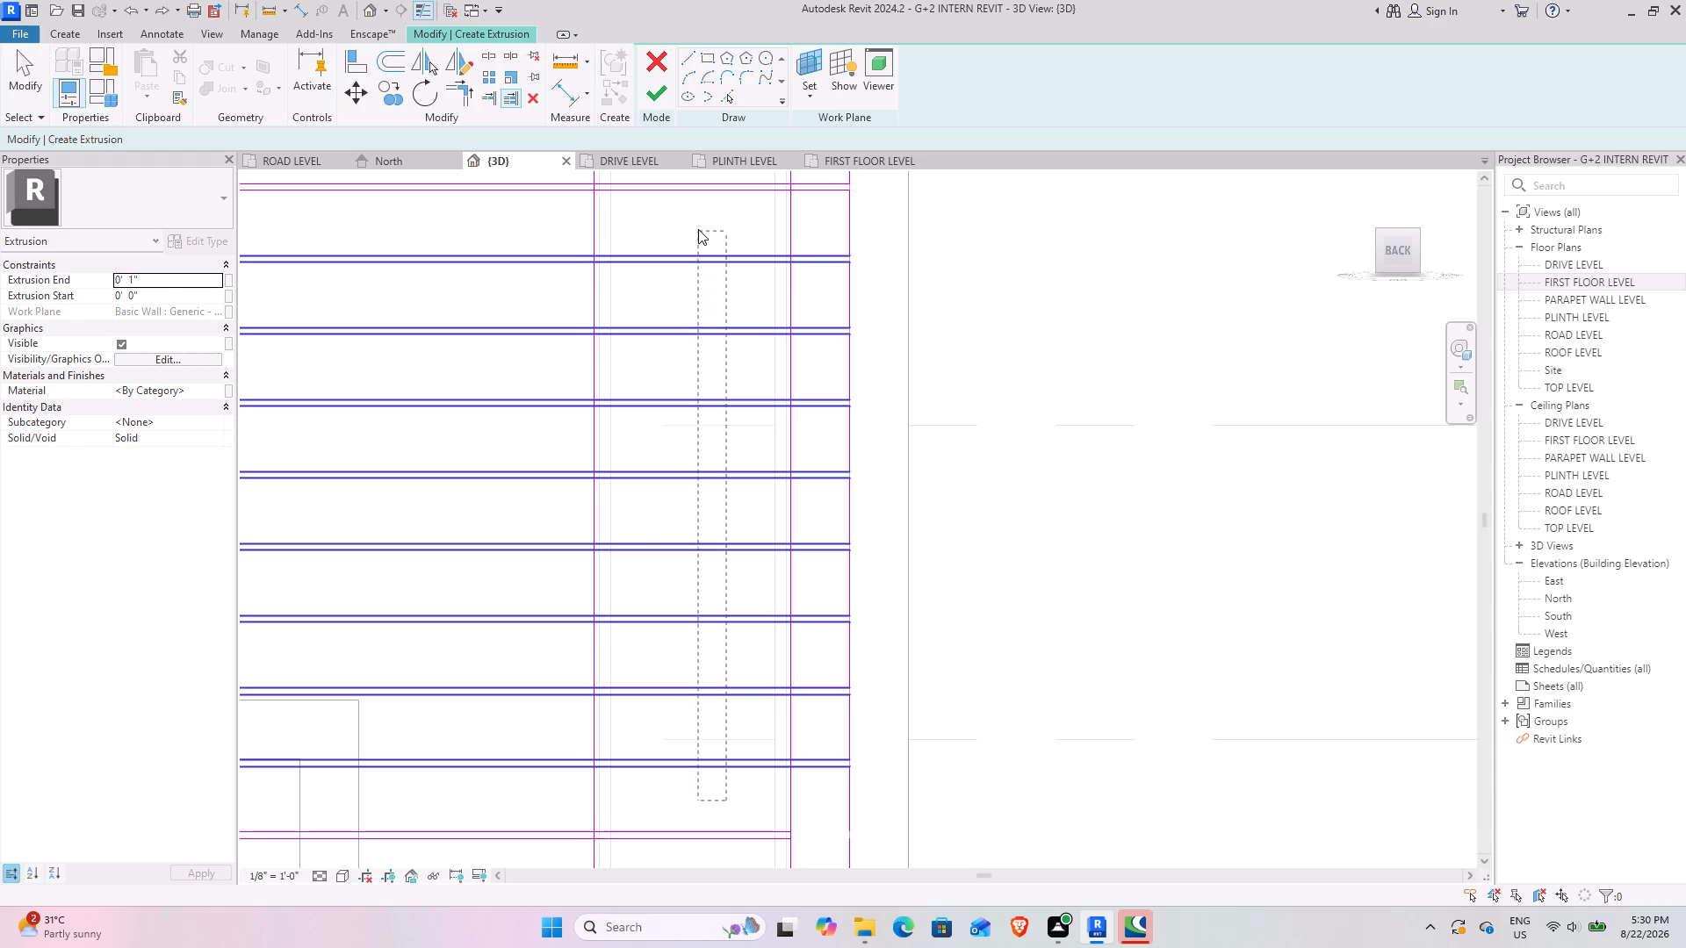
{"action": "left_click_drag", "start_coordinate": [698, 229], "coordinate": [698, 228]}
{"action": "middle_click_drag", "start_coordinate": [699, 229], "coordinate": [699, 629]}
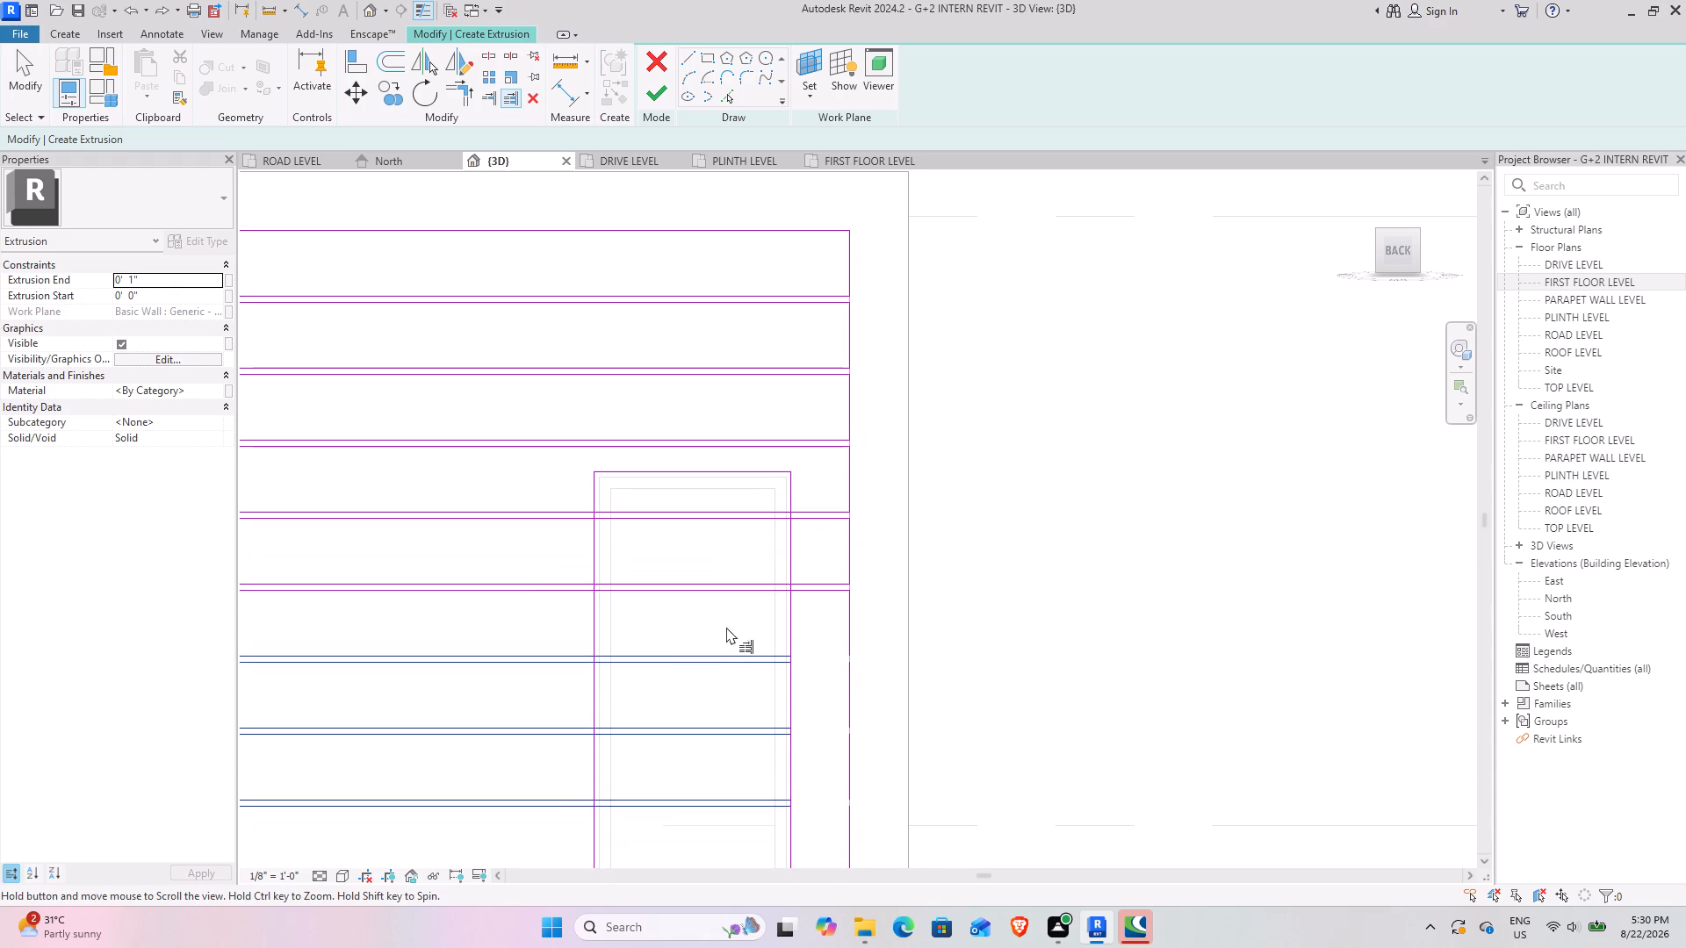
{"action": "left_click_drag", "start_coordinate": [726, 627], "coordinate": [692, 493]}
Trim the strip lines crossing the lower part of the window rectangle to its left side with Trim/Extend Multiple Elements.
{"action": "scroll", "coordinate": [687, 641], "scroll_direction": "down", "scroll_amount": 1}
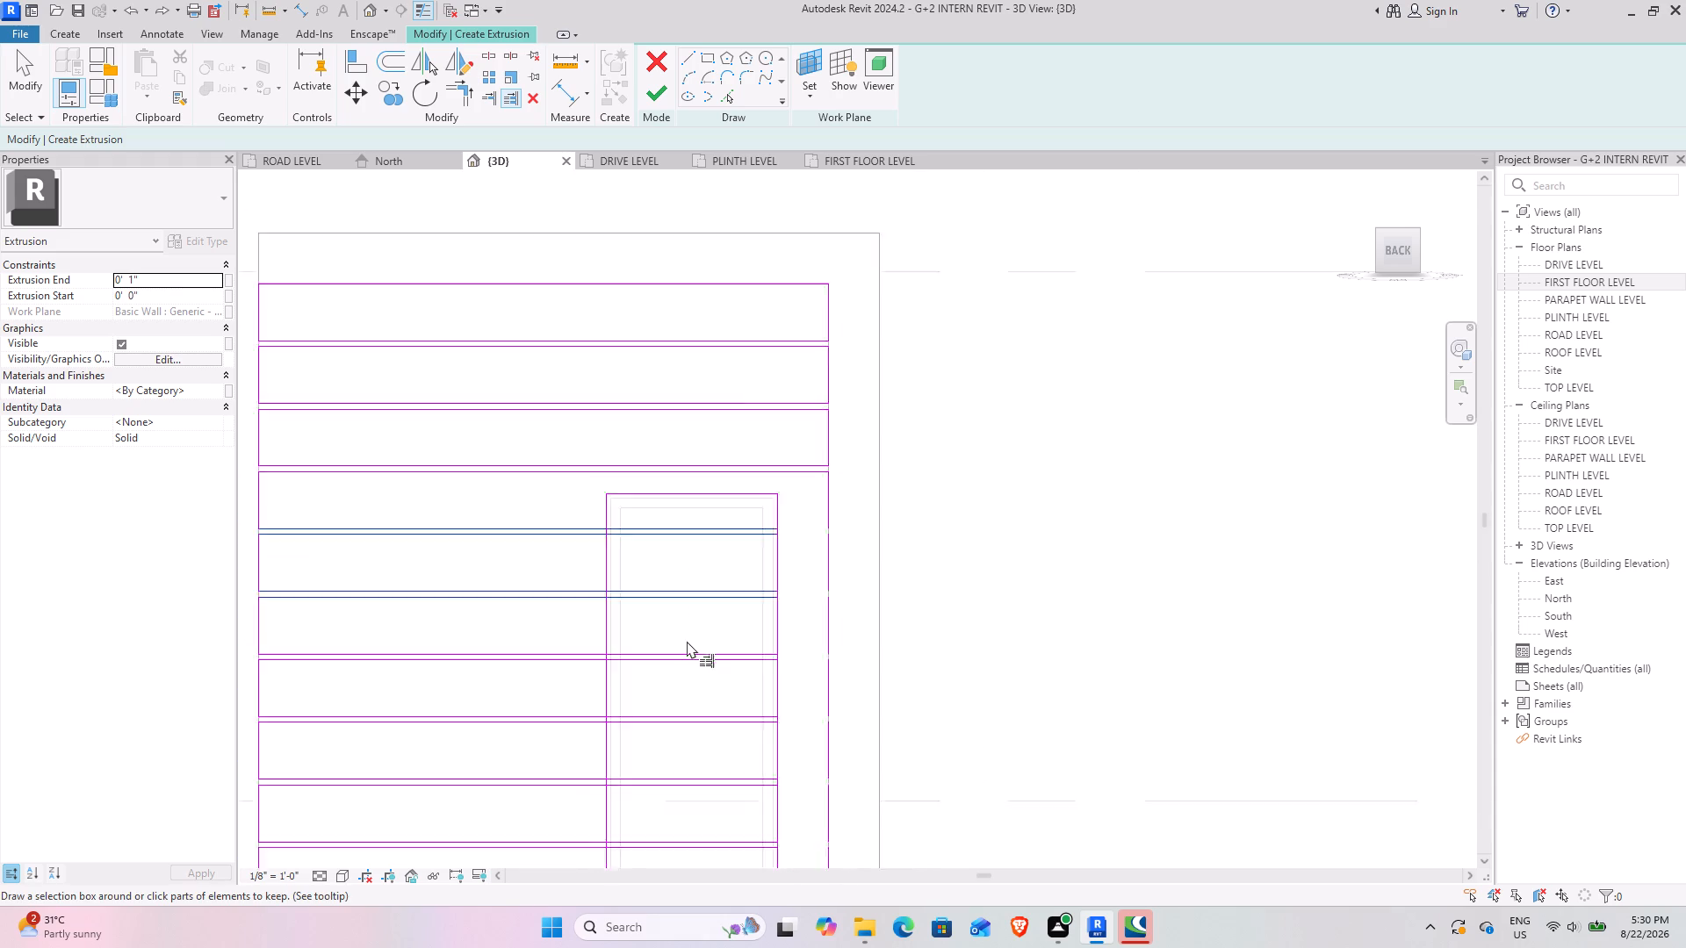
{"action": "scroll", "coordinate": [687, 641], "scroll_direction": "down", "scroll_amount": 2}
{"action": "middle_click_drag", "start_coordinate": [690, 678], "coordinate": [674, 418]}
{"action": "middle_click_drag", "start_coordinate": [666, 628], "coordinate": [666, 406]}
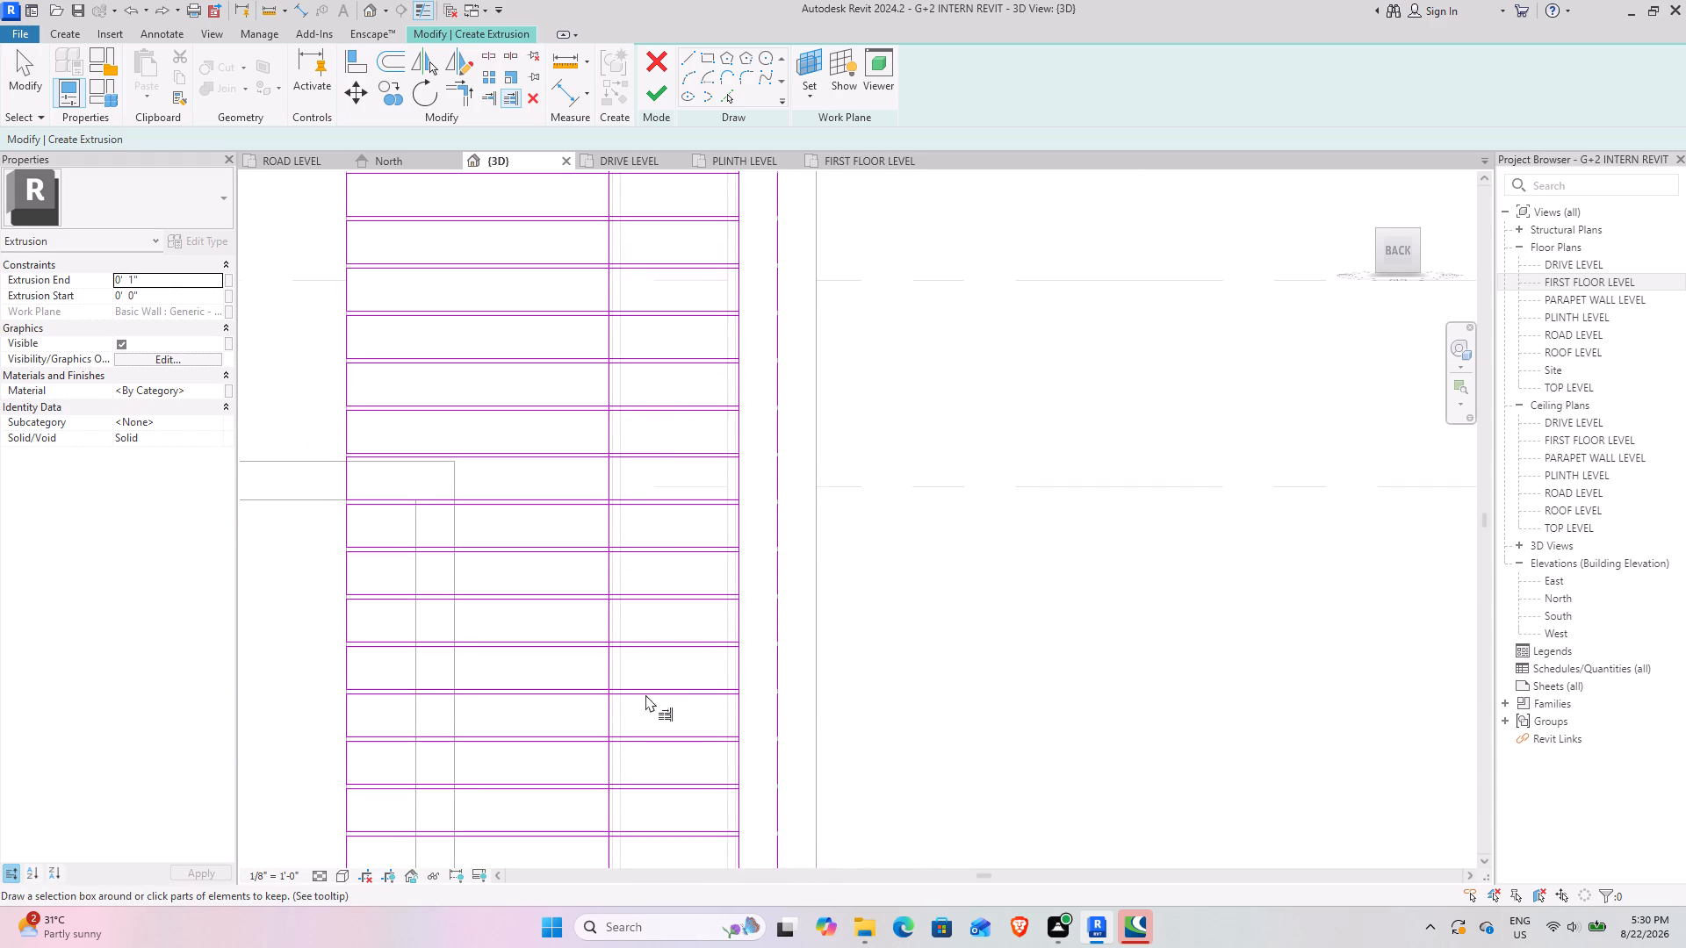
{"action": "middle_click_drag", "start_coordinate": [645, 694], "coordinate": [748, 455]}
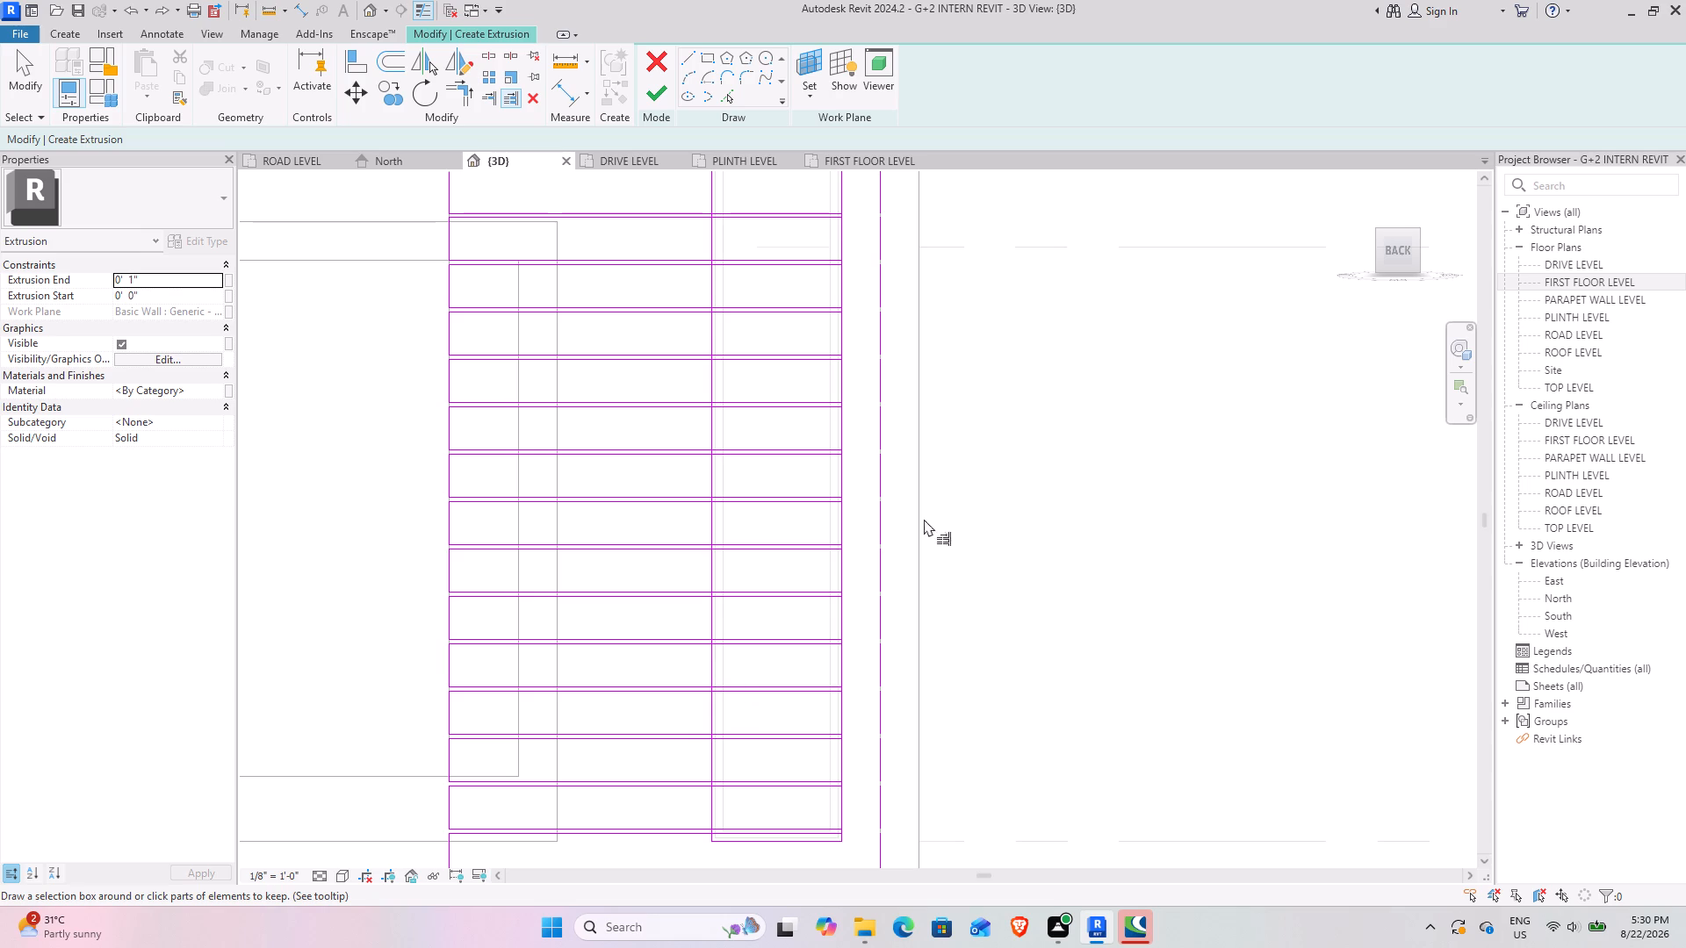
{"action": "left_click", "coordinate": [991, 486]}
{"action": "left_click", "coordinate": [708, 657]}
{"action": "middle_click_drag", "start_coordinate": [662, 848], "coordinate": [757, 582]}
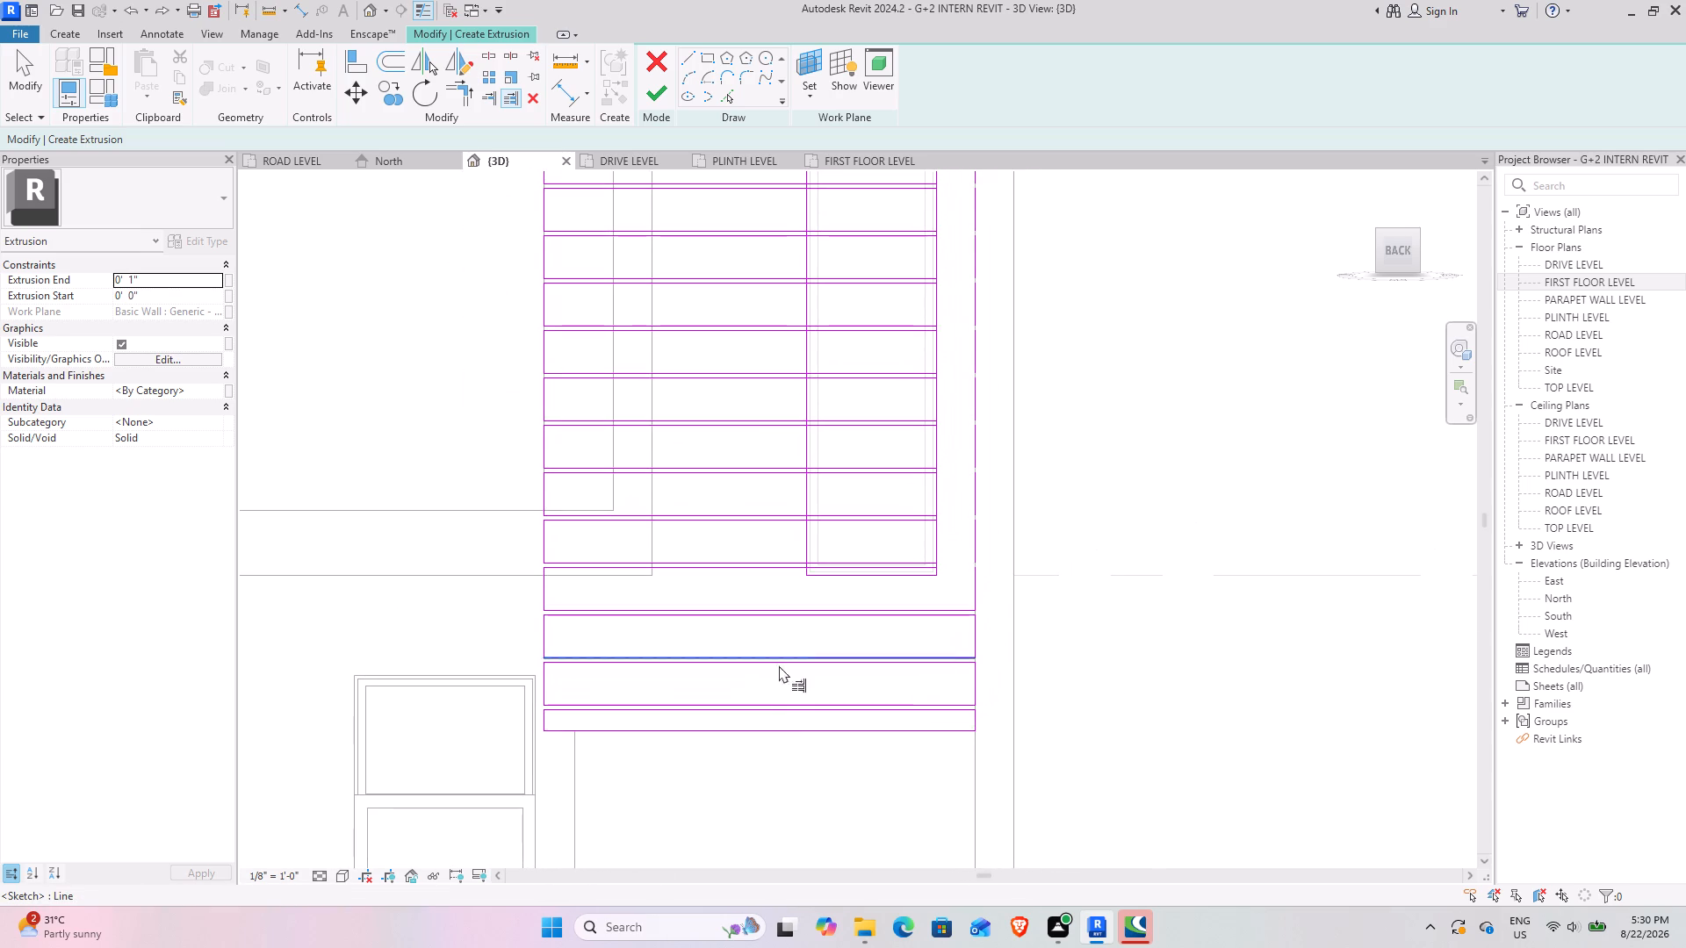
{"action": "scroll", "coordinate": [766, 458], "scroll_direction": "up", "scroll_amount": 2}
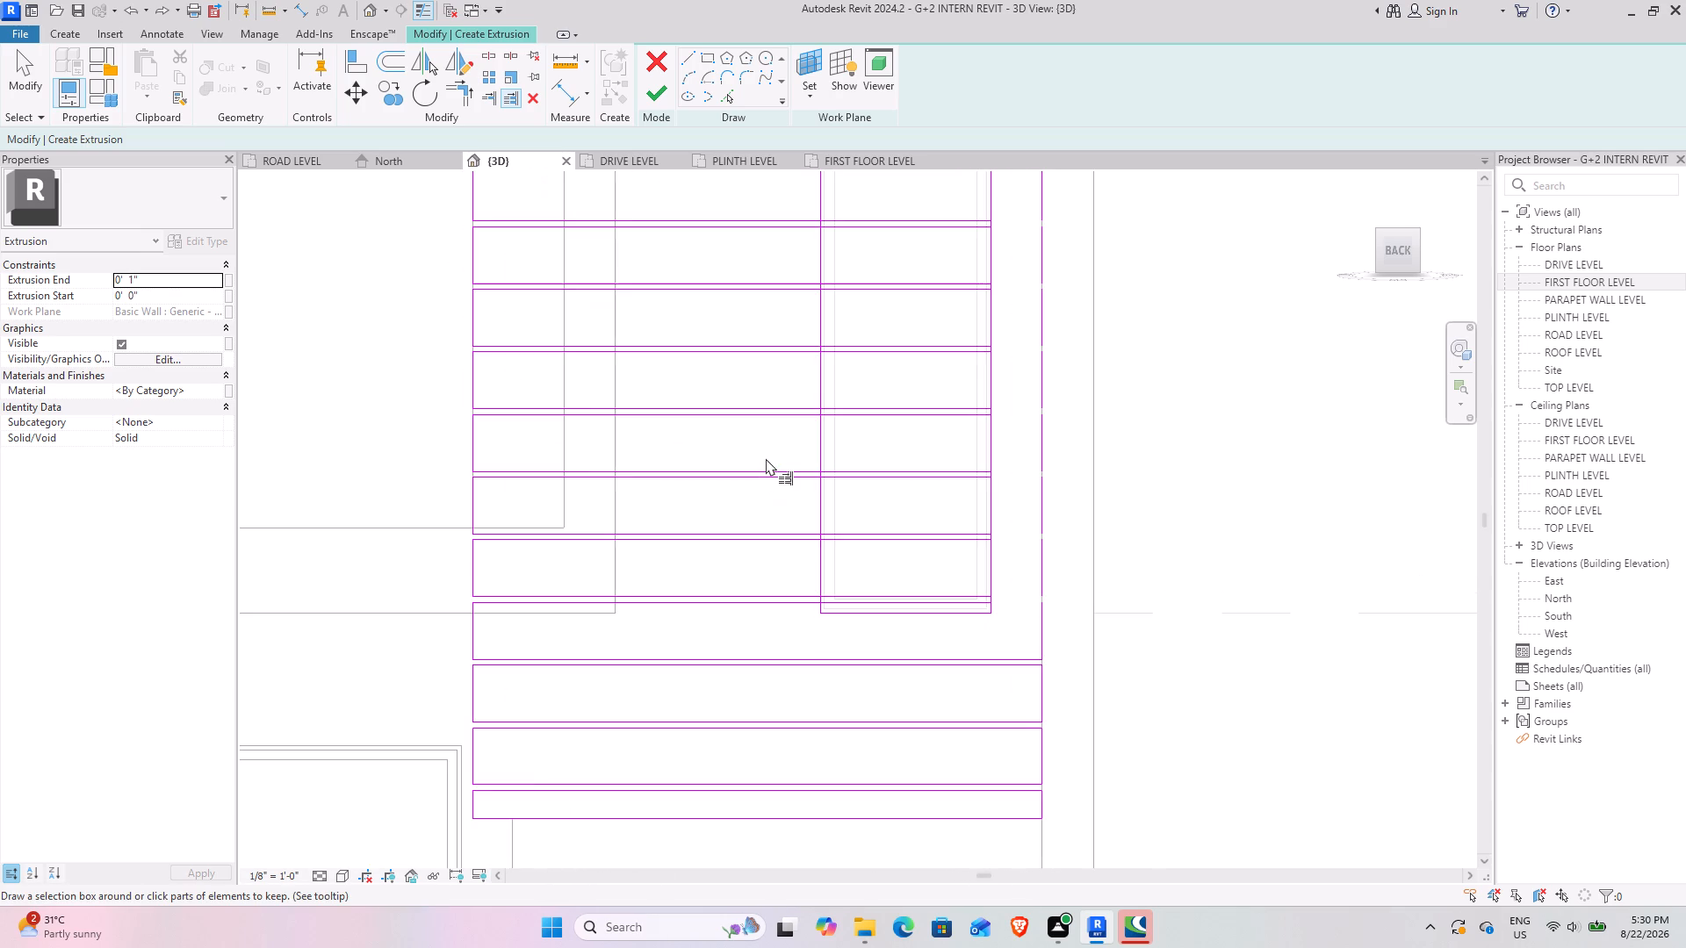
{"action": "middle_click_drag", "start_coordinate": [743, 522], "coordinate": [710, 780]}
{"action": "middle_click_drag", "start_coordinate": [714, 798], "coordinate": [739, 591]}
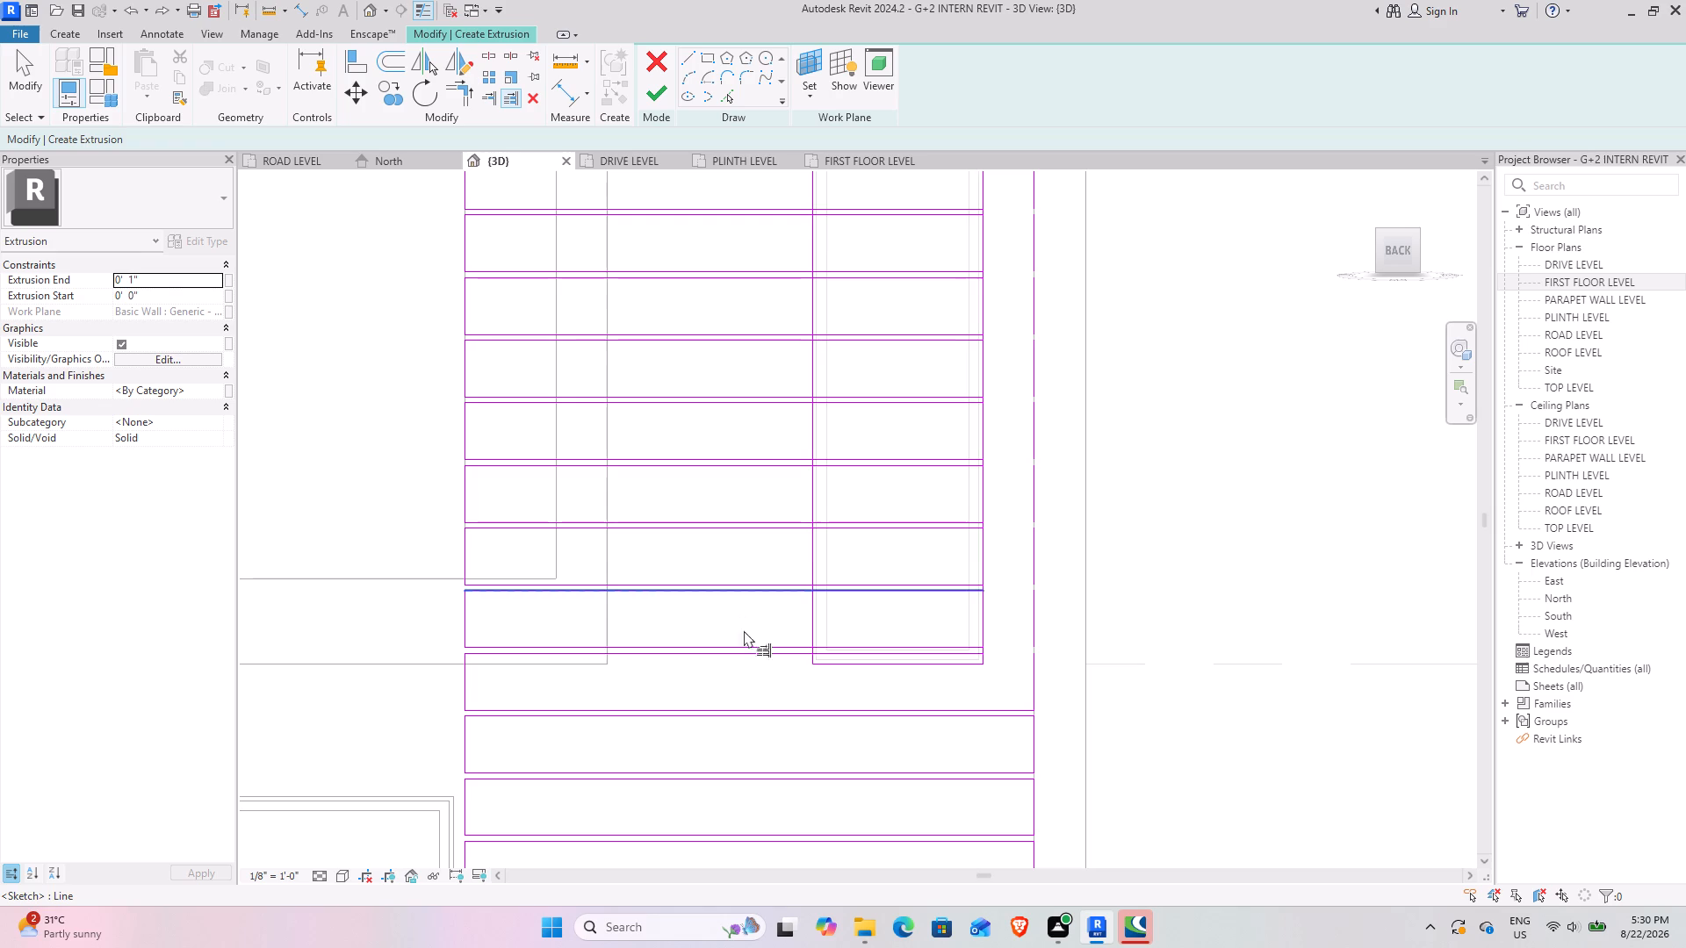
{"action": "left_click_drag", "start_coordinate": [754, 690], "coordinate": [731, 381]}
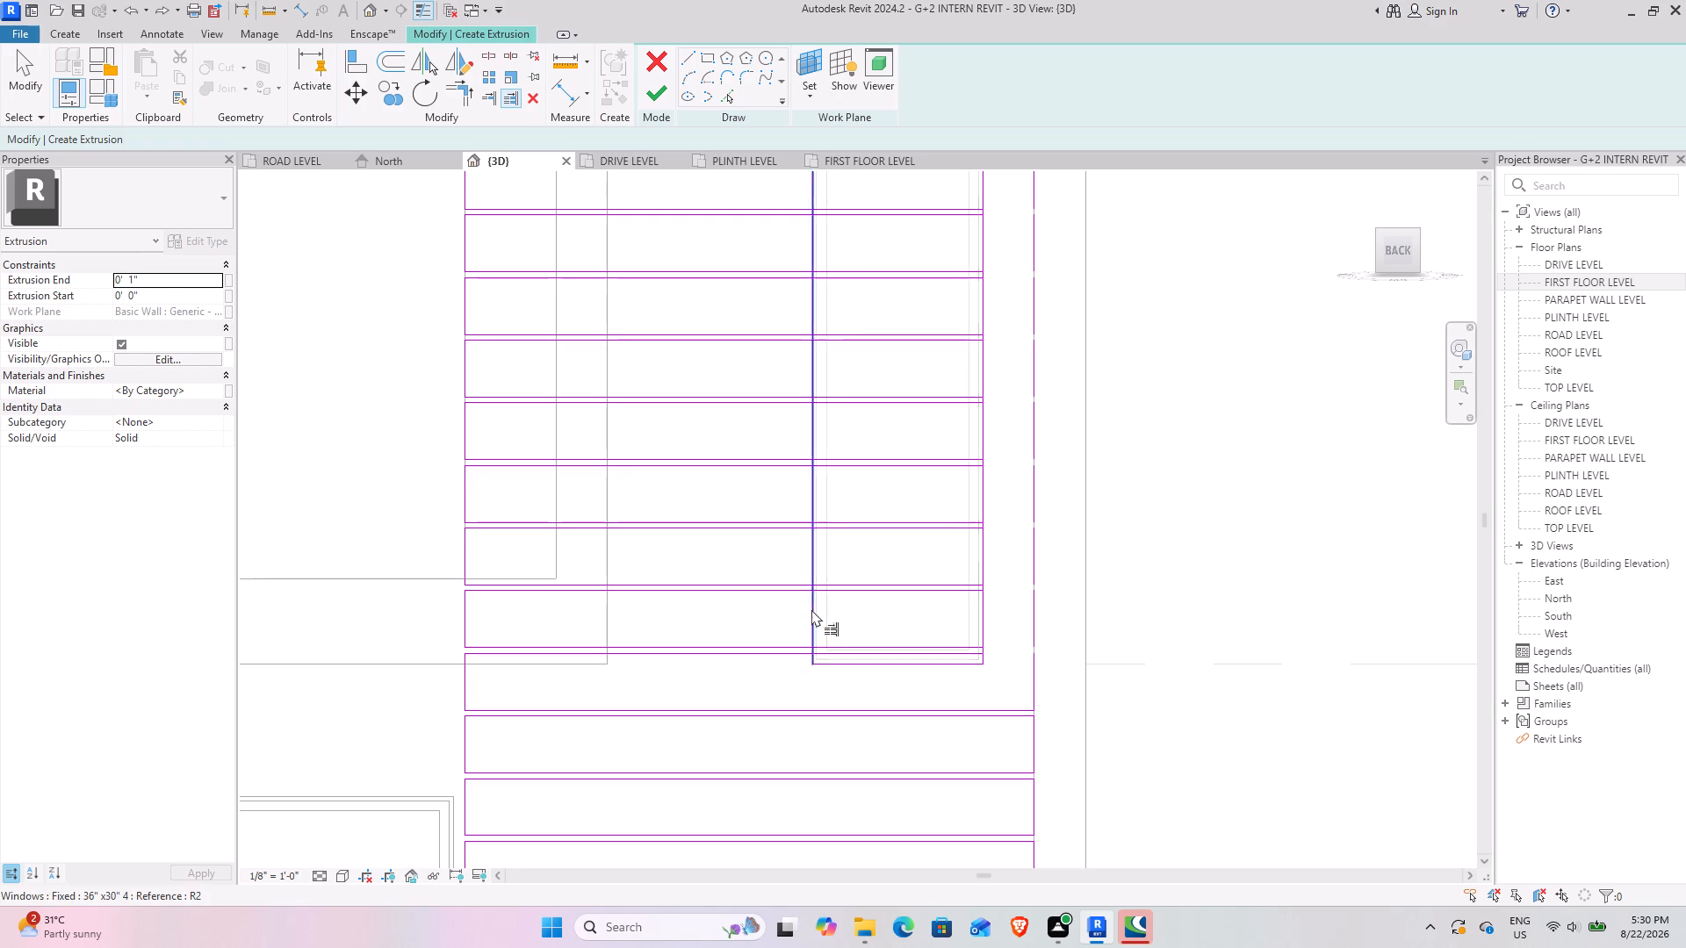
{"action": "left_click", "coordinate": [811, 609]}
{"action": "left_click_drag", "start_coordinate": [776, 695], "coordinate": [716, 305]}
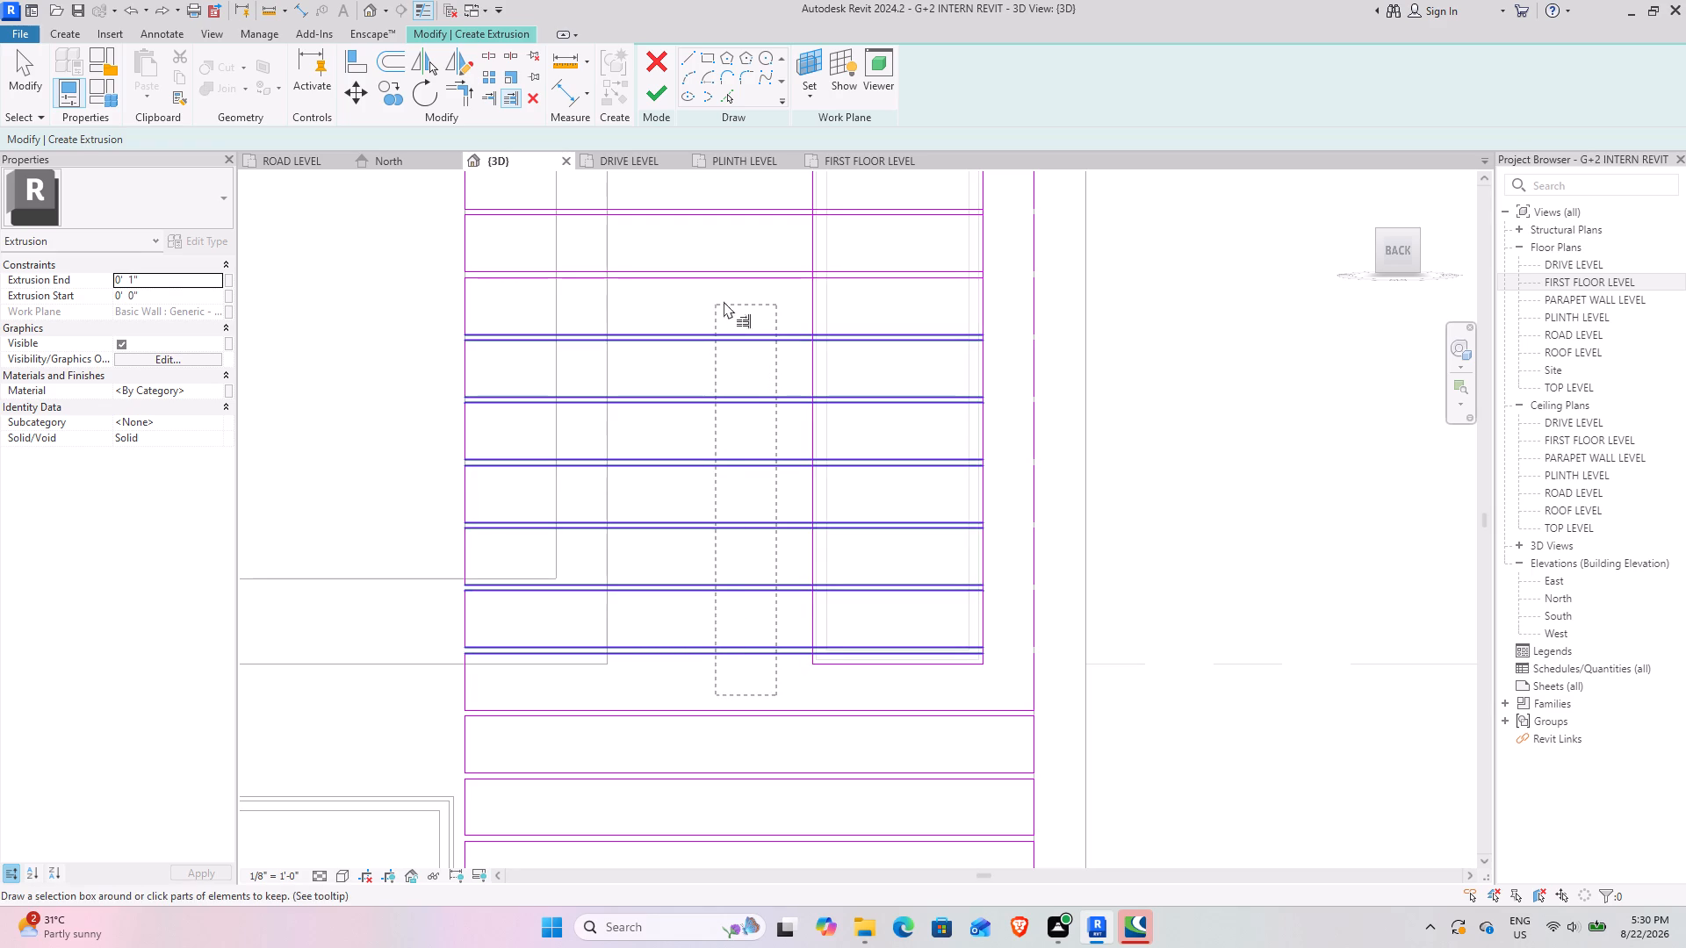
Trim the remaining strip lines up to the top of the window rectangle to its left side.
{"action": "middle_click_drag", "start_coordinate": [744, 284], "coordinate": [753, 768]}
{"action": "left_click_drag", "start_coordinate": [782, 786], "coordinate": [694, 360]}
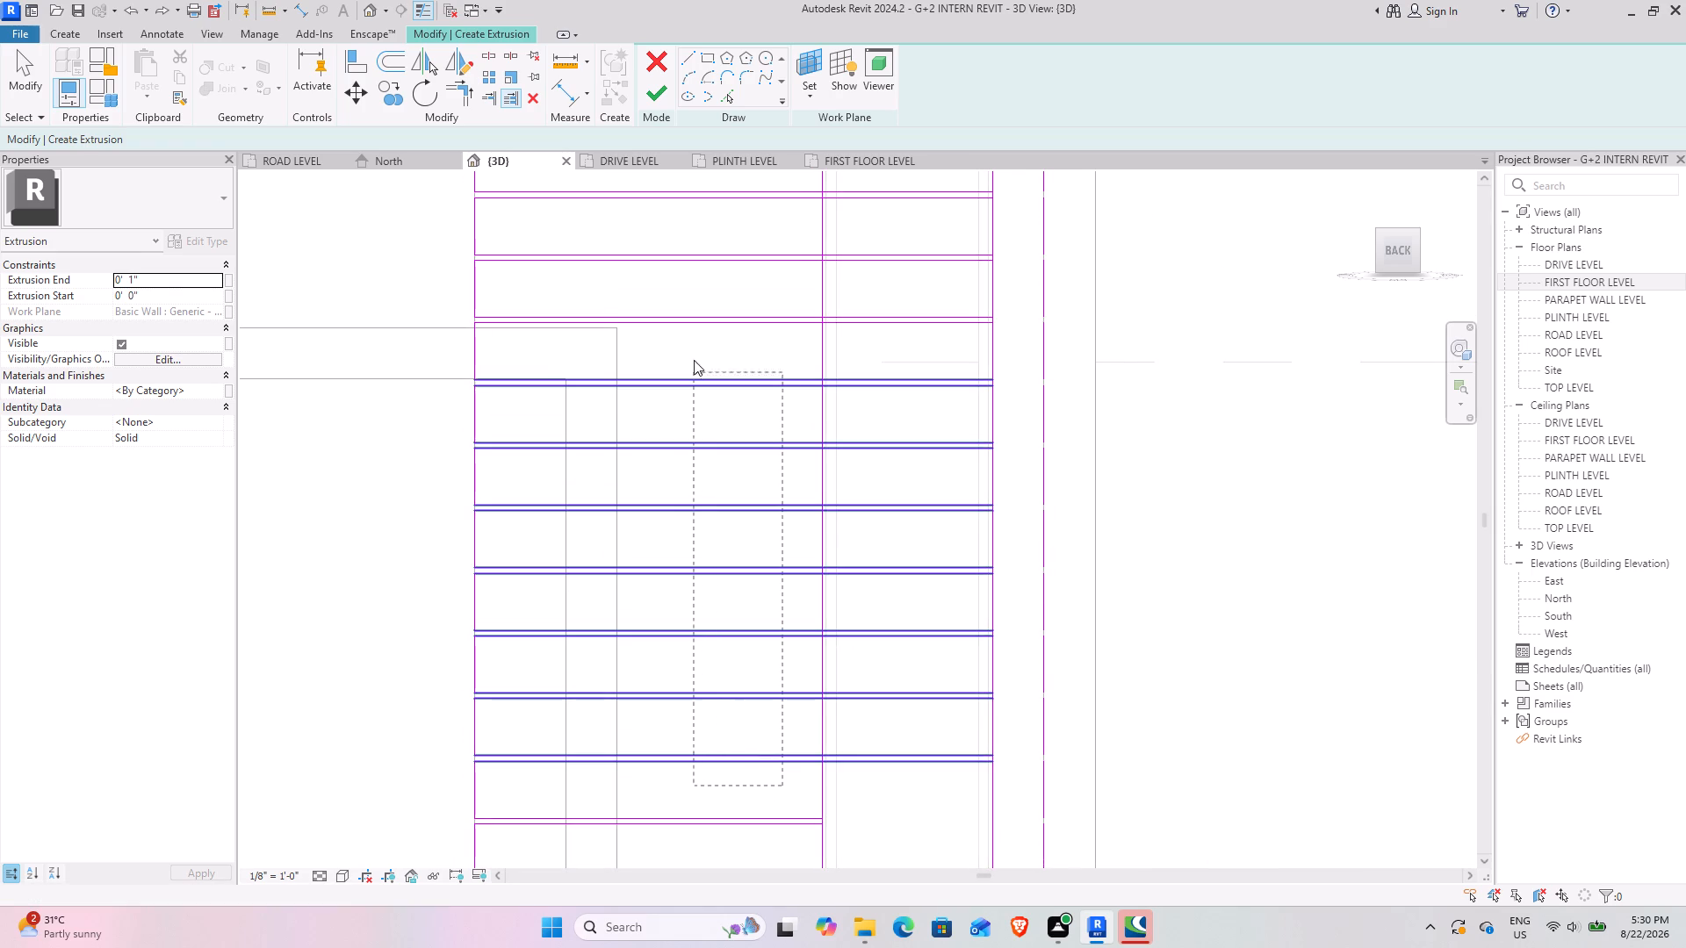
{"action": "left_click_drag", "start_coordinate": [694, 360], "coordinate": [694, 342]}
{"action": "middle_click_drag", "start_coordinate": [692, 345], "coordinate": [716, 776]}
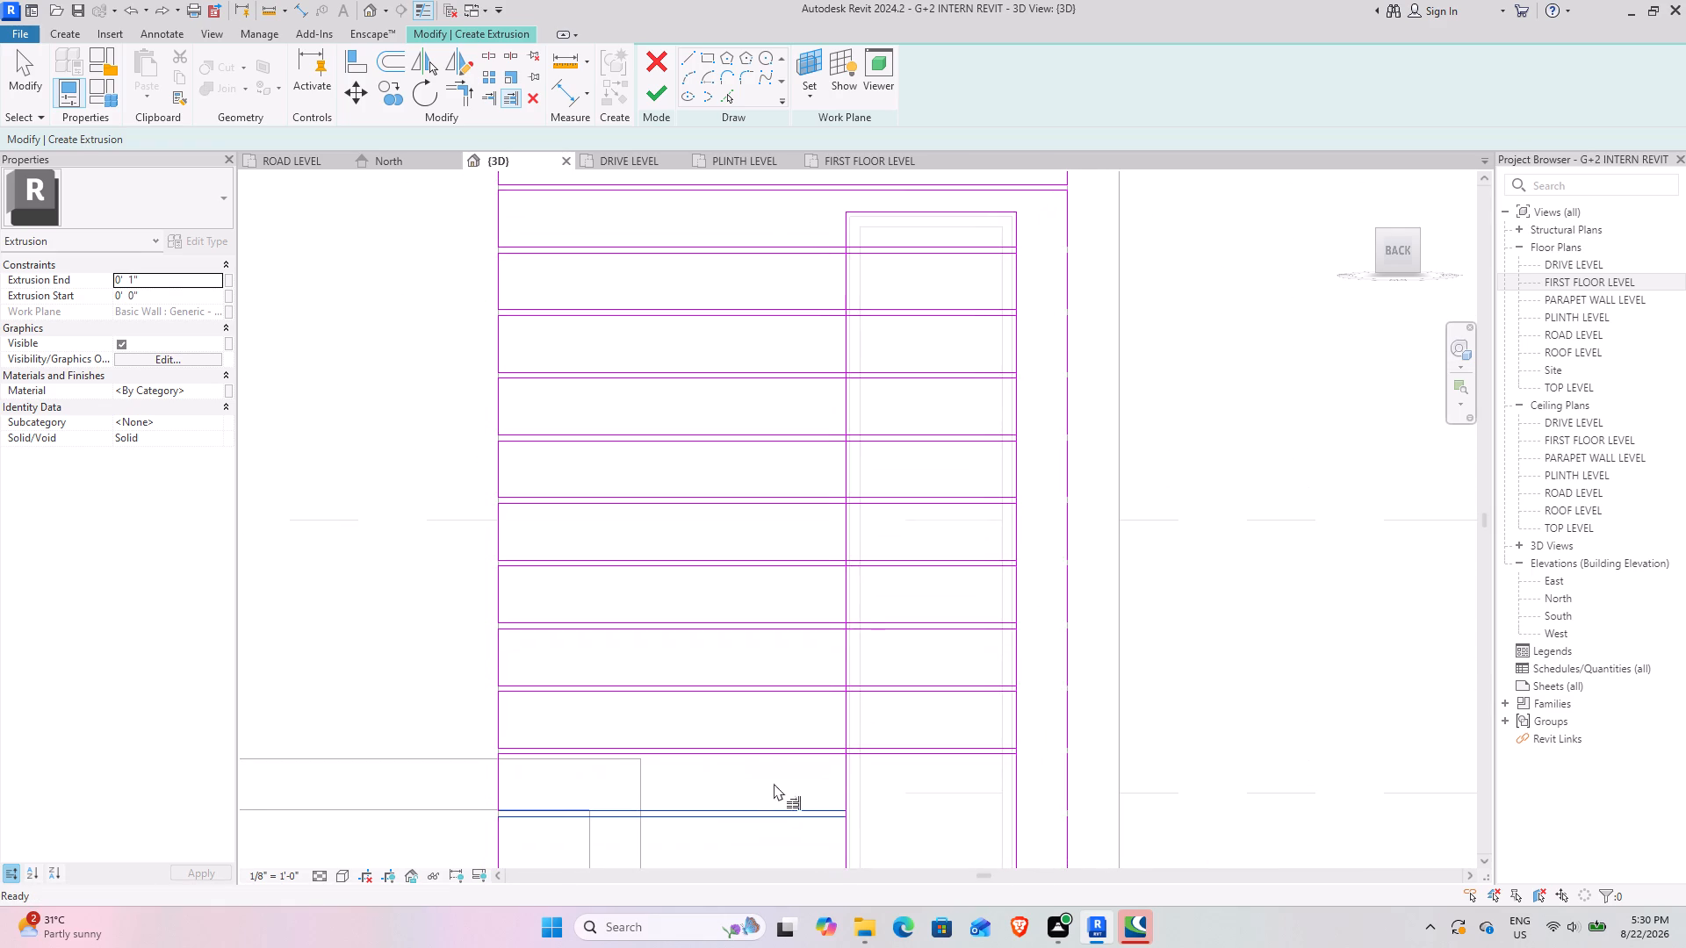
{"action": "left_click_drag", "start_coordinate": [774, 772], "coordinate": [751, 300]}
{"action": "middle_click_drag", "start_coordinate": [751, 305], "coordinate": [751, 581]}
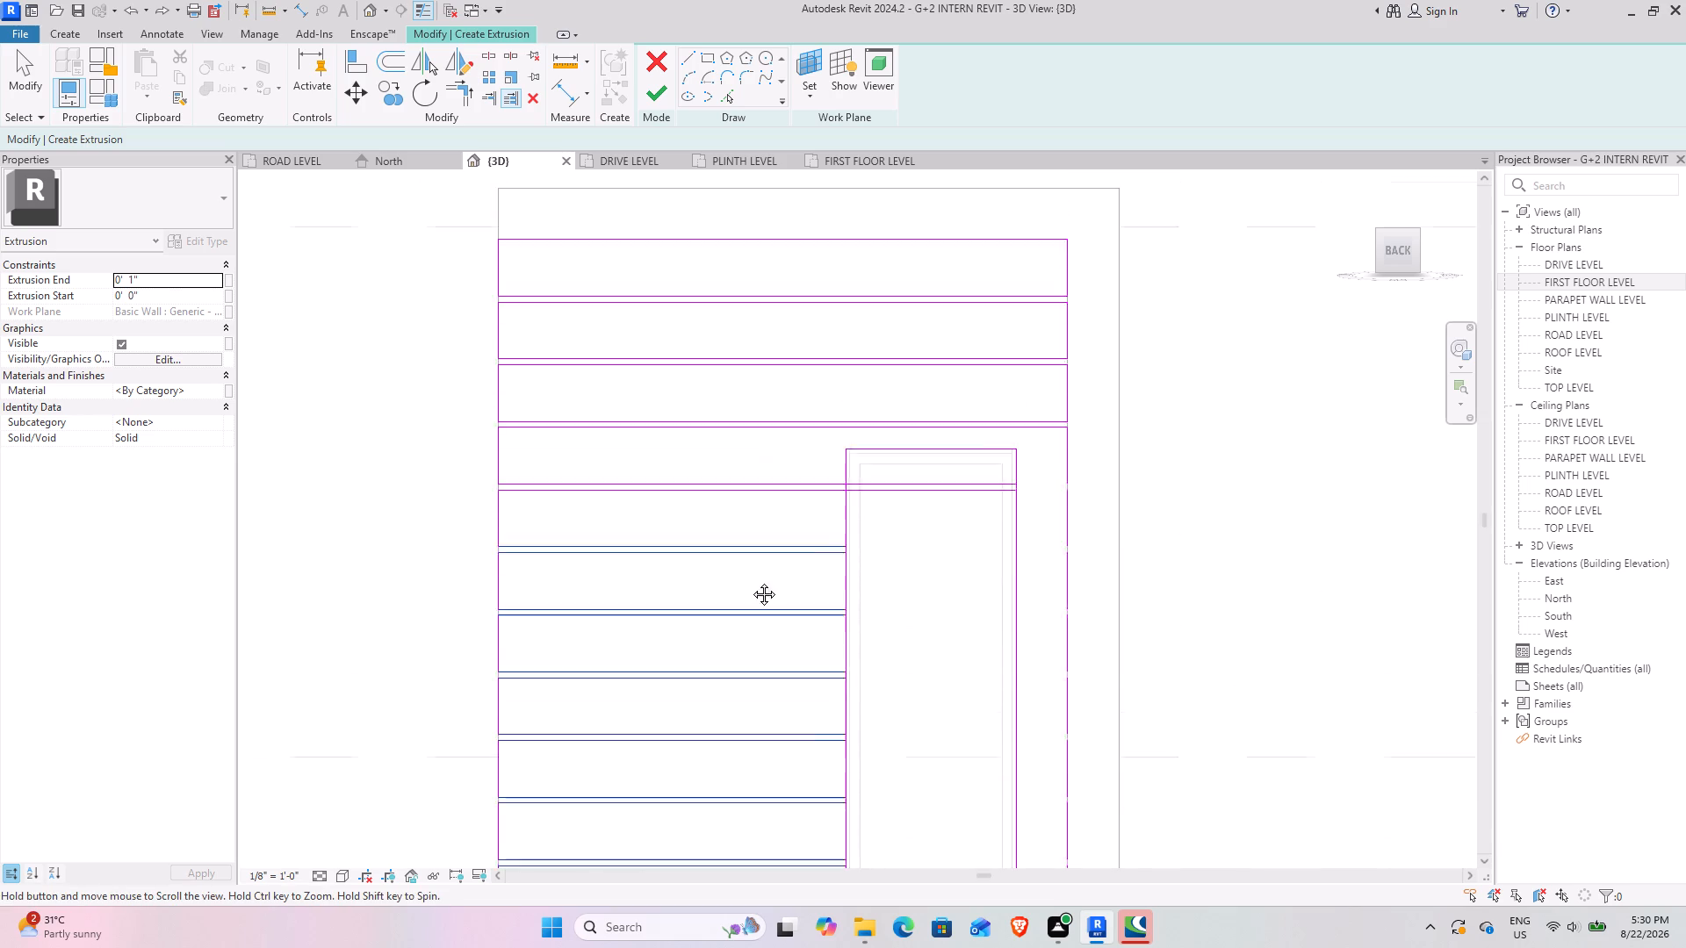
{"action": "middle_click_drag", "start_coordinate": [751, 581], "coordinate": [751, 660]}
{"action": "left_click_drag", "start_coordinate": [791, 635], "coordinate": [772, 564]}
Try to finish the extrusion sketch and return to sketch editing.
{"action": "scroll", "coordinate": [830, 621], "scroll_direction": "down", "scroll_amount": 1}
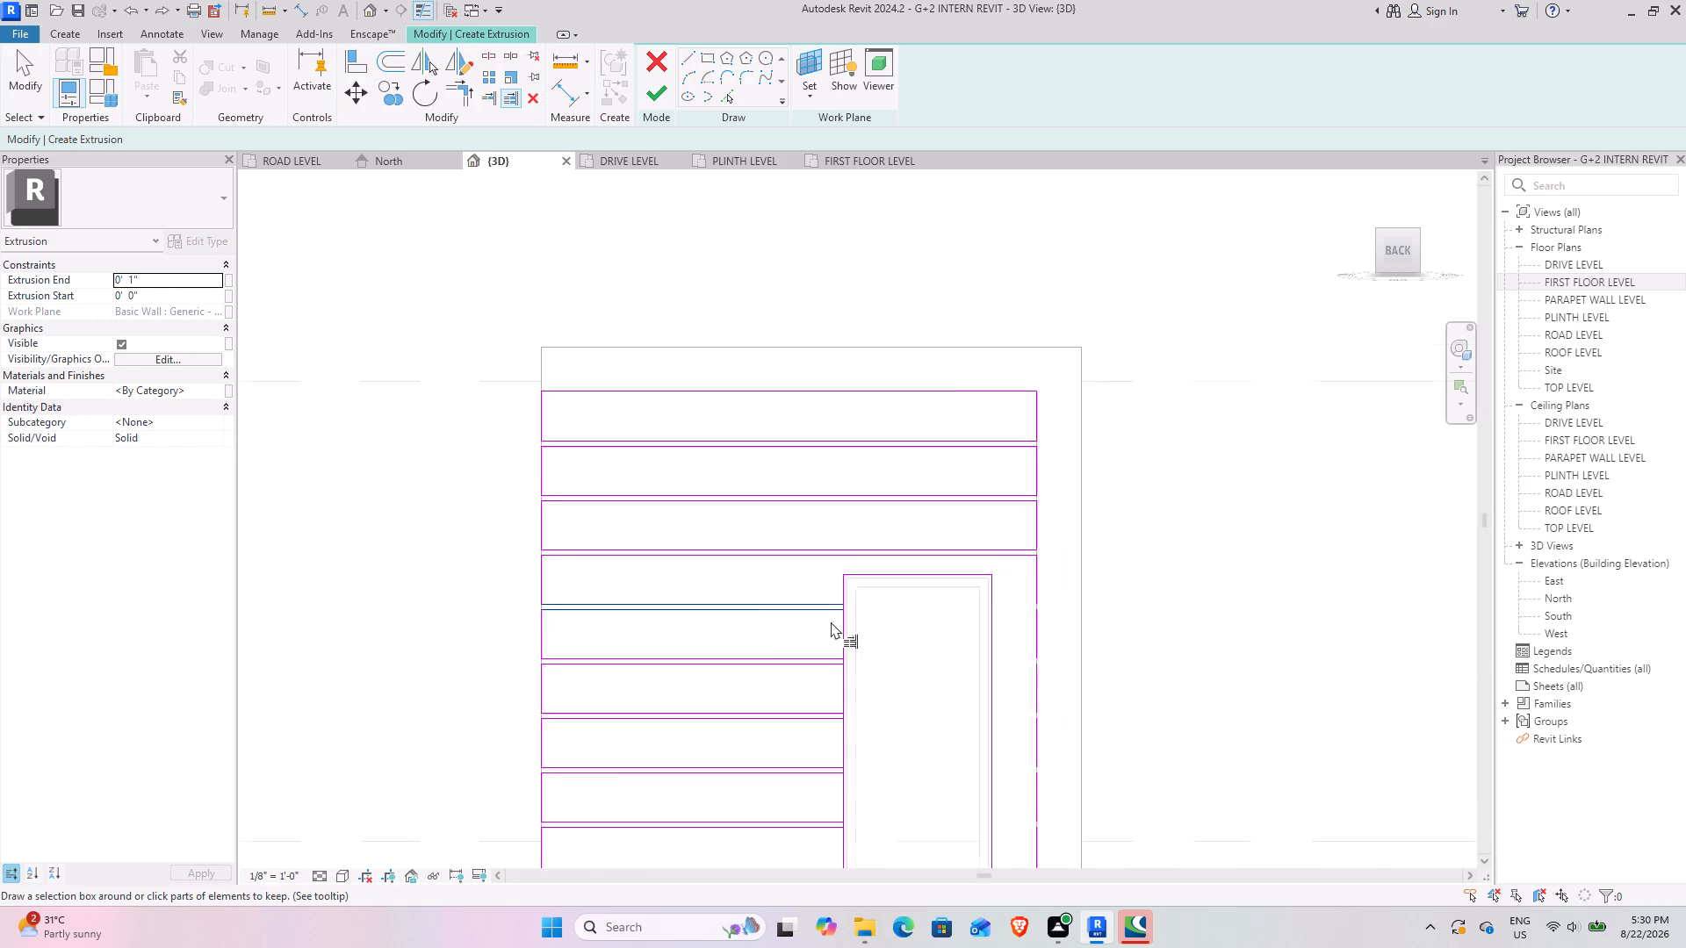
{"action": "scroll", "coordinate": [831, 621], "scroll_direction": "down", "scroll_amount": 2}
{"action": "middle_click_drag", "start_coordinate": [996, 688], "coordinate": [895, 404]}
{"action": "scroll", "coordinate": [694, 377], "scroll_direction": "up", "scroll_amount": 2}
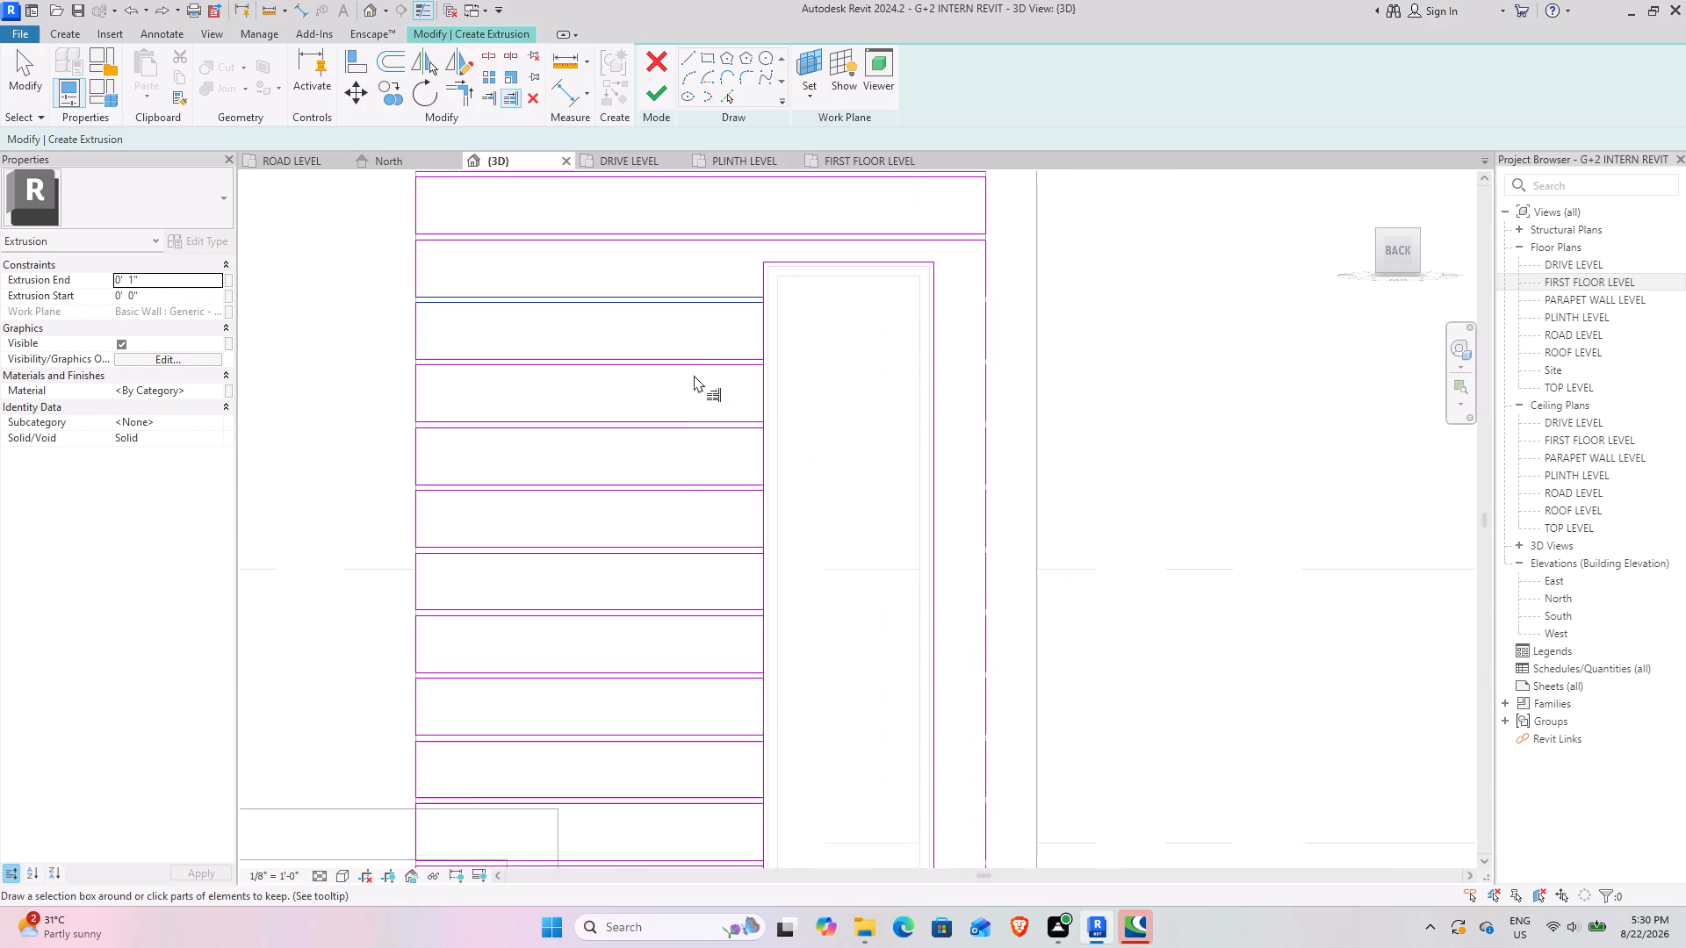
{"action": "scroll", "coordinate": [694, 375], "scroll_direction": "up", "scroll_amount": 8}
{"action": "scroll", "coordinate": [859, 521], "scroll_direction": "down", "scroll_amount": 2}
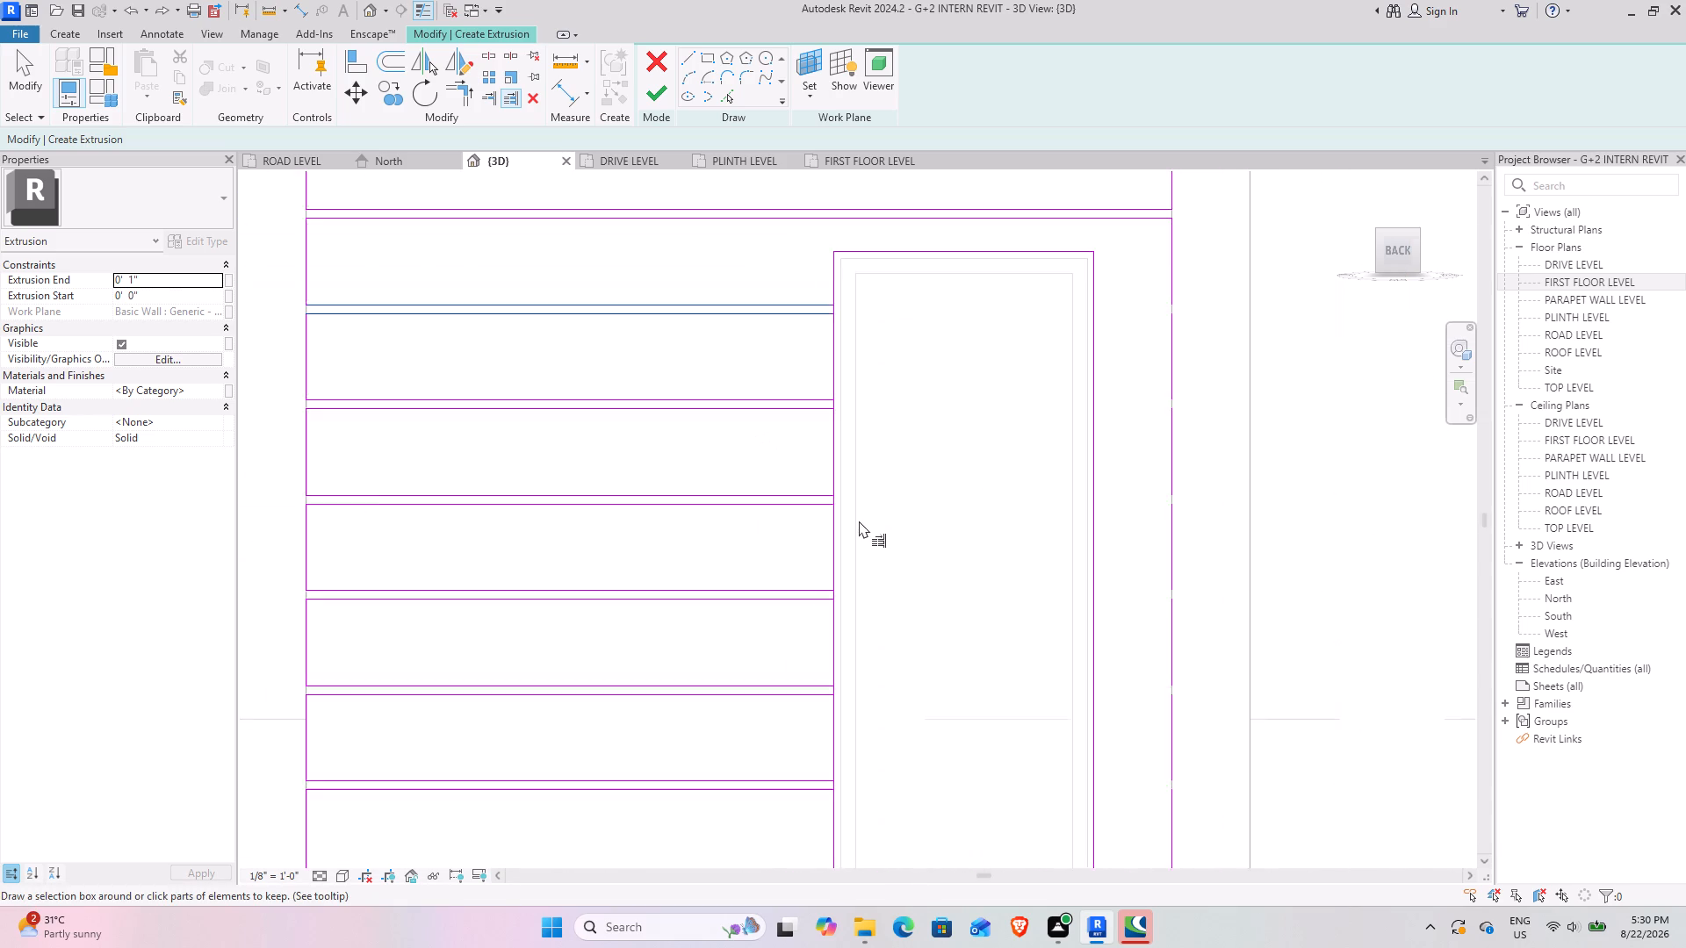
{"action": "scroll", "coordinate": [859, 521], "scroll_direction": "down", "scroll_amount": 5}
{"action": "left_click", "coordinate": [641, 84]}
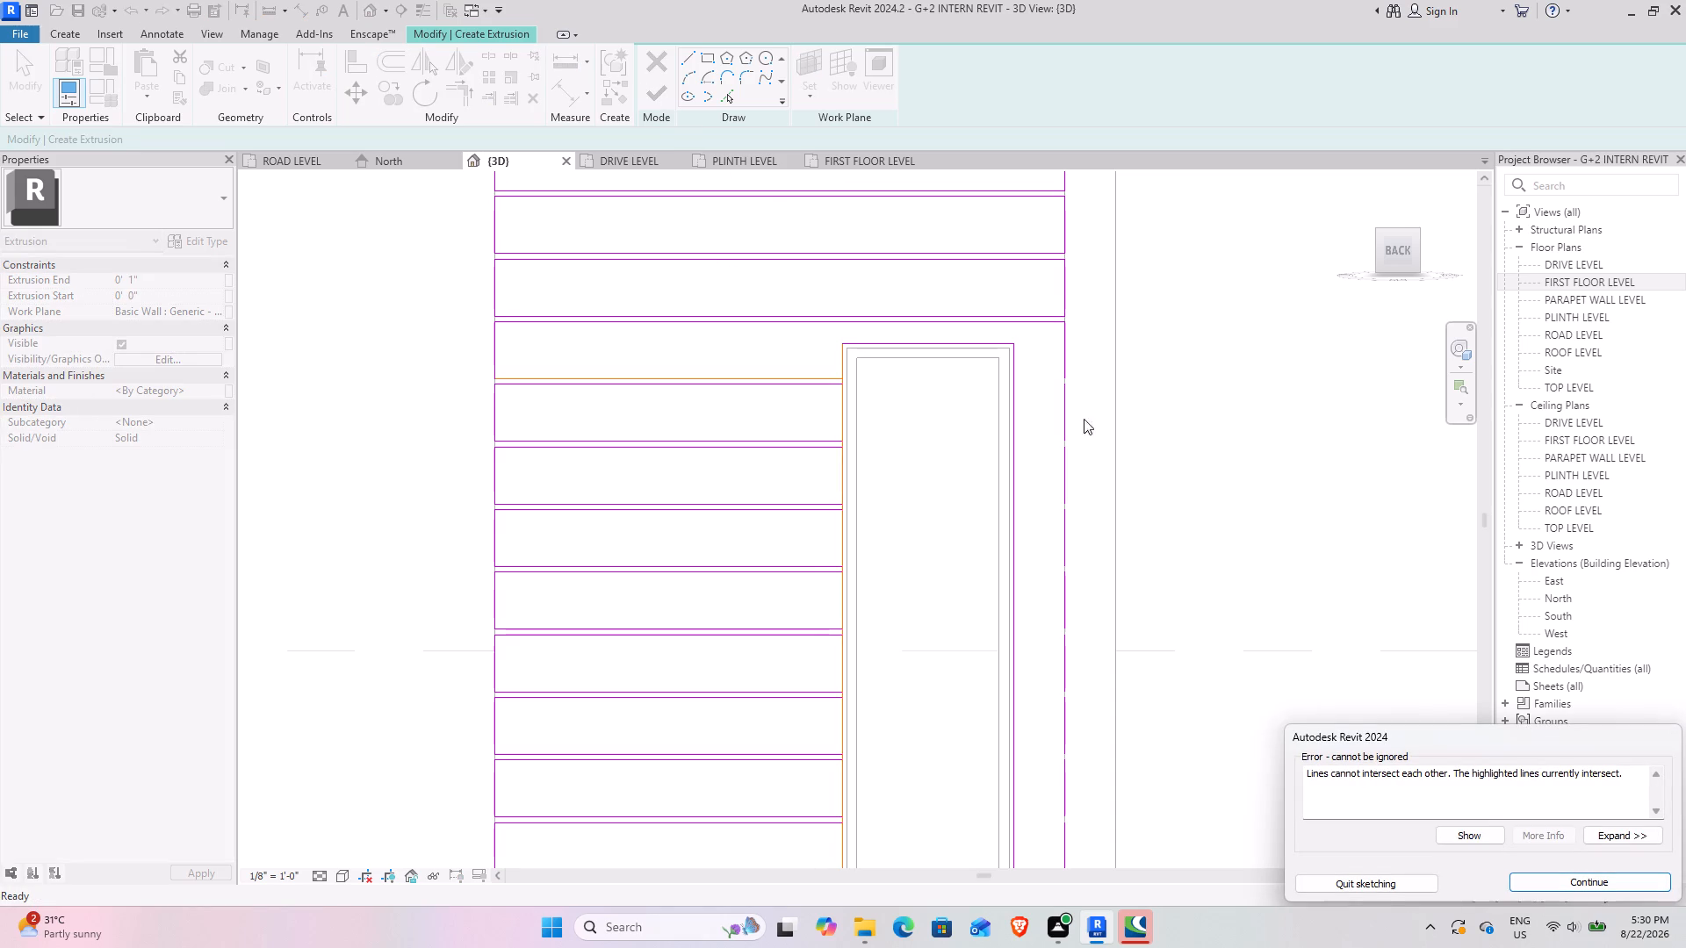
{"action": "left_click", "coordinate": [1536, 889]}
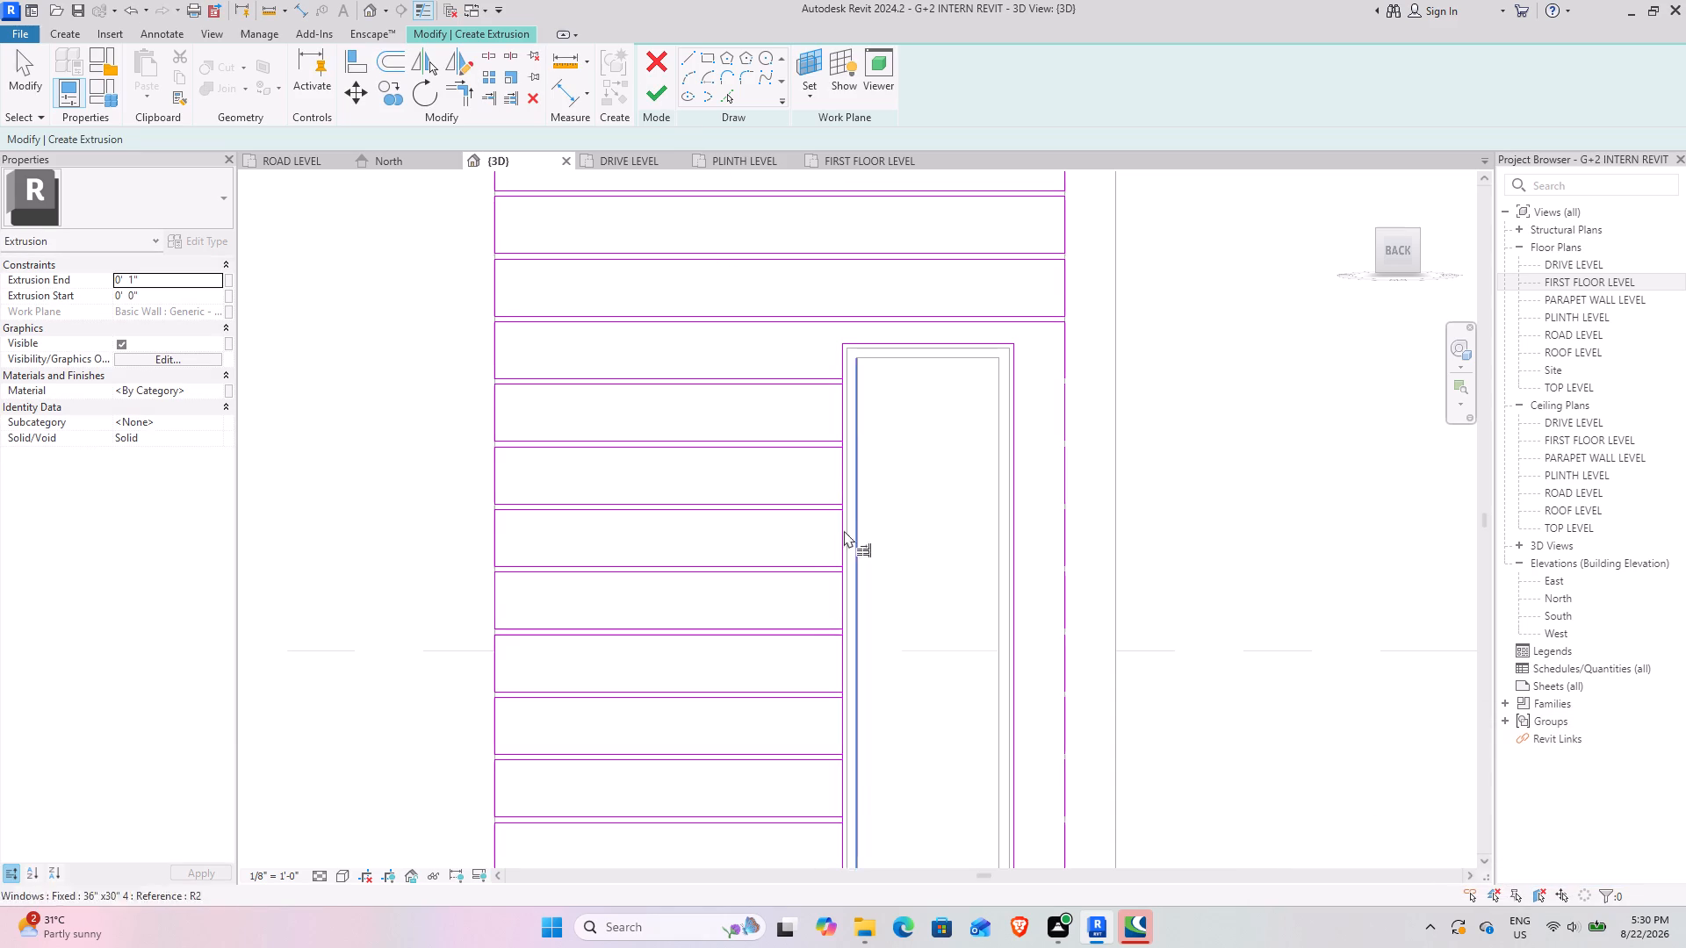
Examine where the strip lines meet the window rectangle's left side for intersecting sketch lines.
{"action": "scroll", "coordinate": [814, 402], "scroll_direction": "up", "scroll_amount": 6}
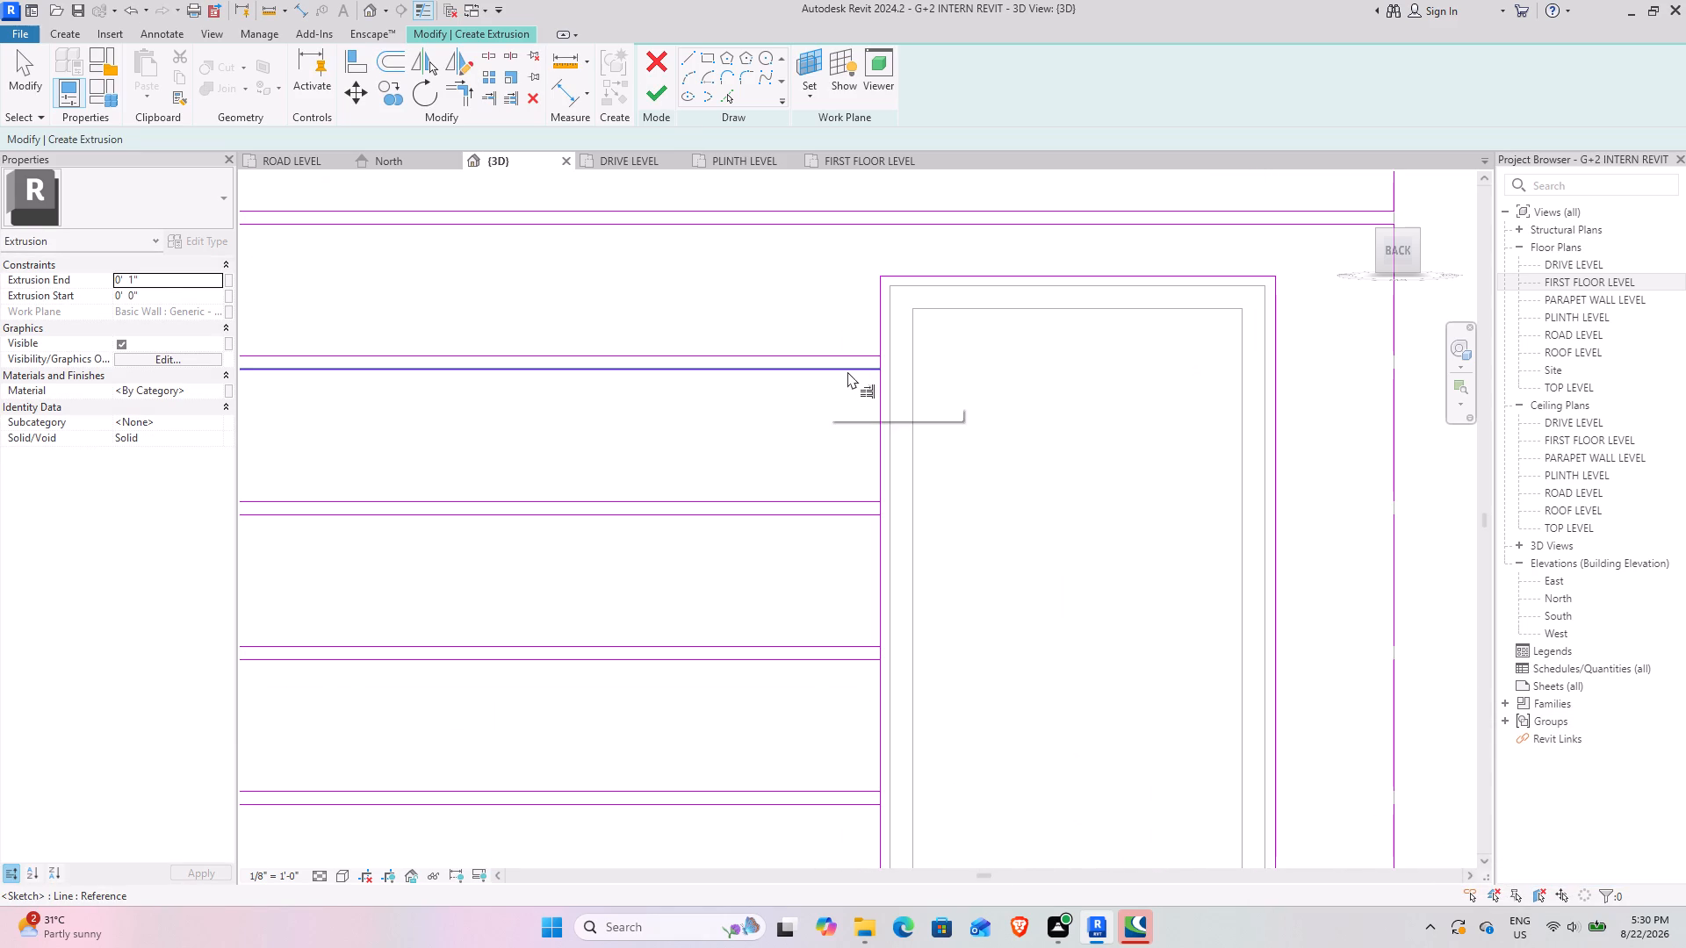
{"action": "scroll", "coordinate": [846, 370], "scroll_direction": "up", "scroll_amount": 4}
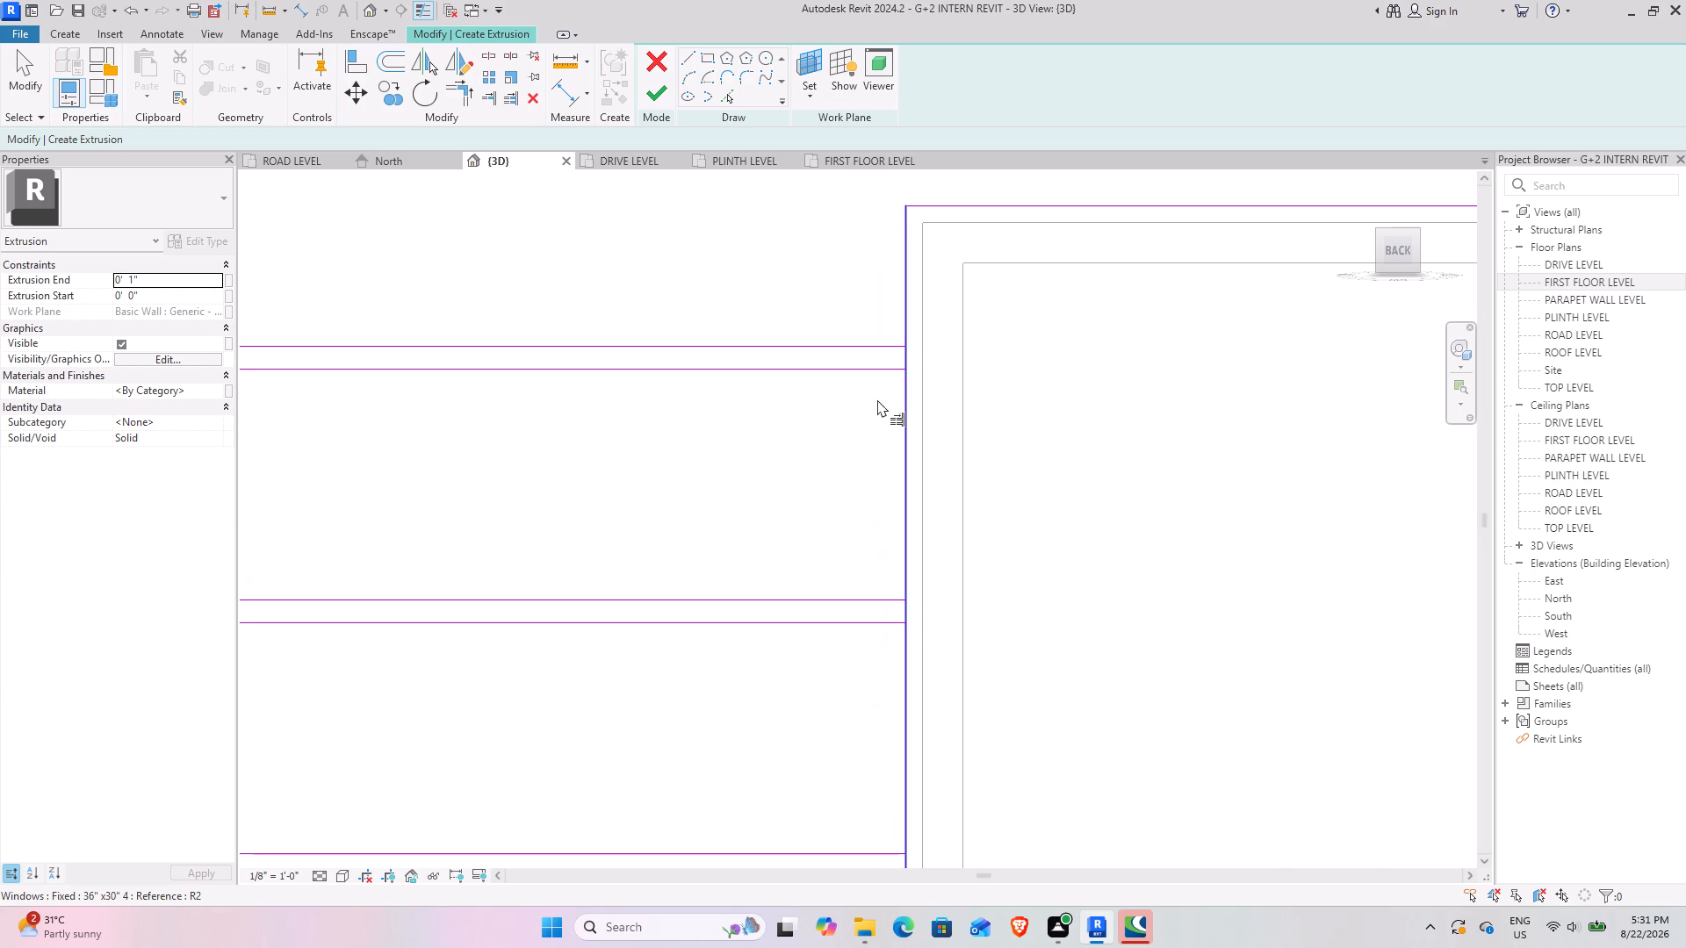
{"action": "scroll", "coordinate": [906, 369], "scroll_direction": "down", "scroll_amount": 9}
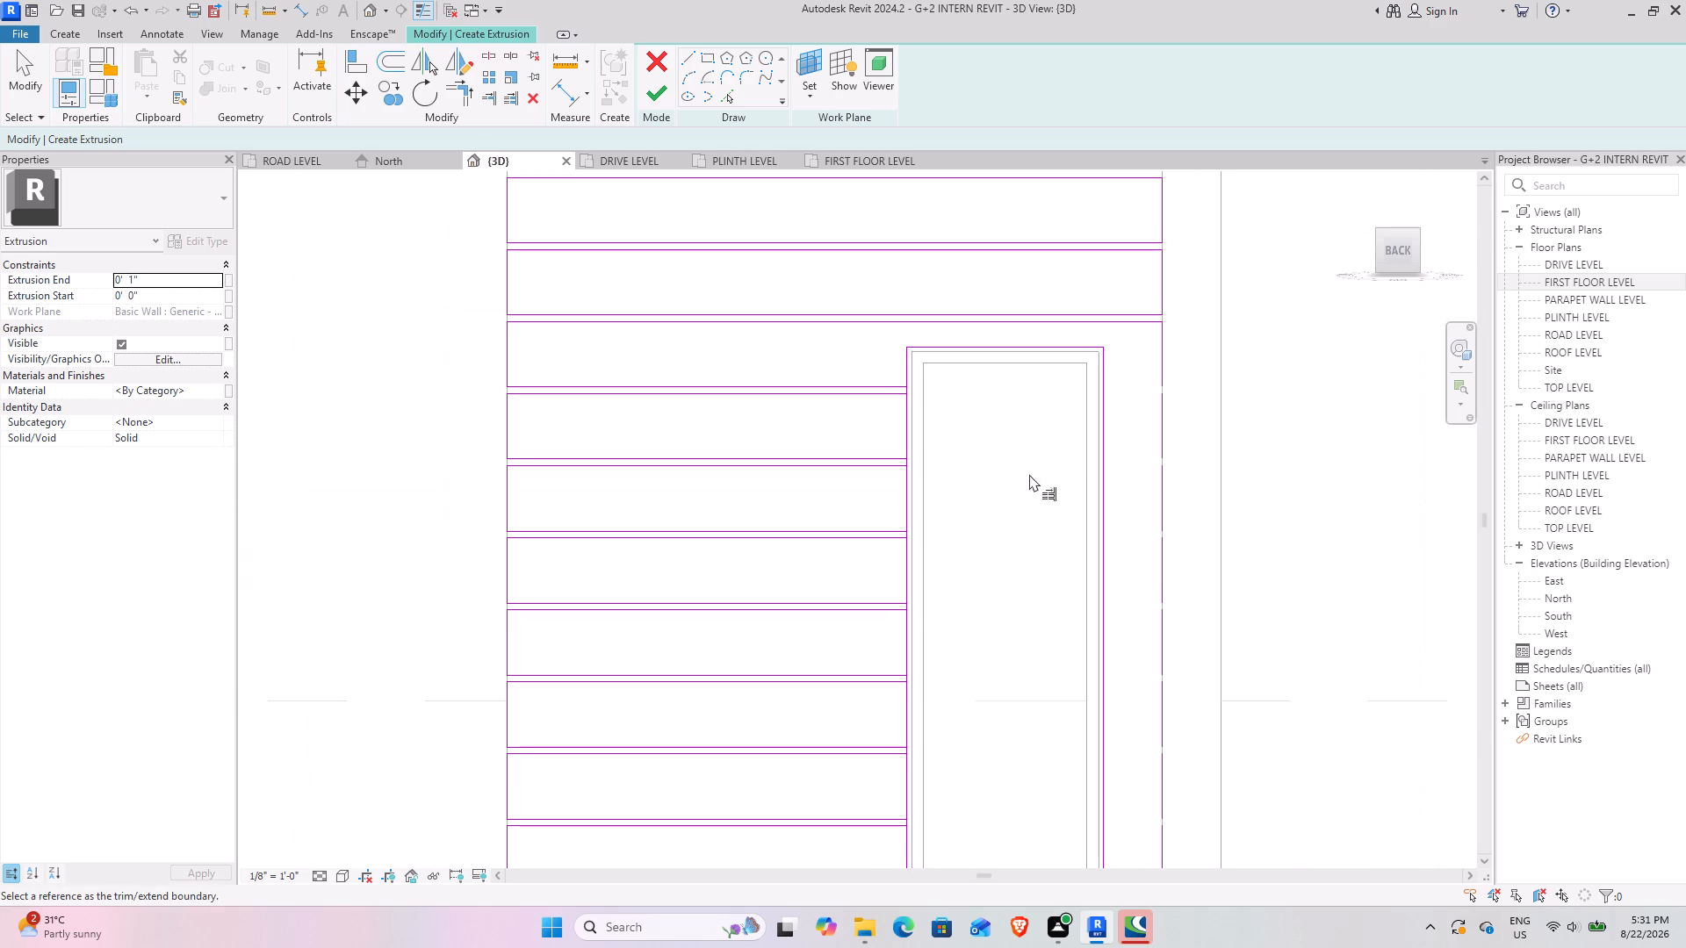
{"action": "scroll", "coordinate": [1013, 506], "scroll_direction": "down", "scroll_amount": 3}
{"action": "middle_click_drag", "start_coordinate": [978, 517], "coordinate": [975, 399]}
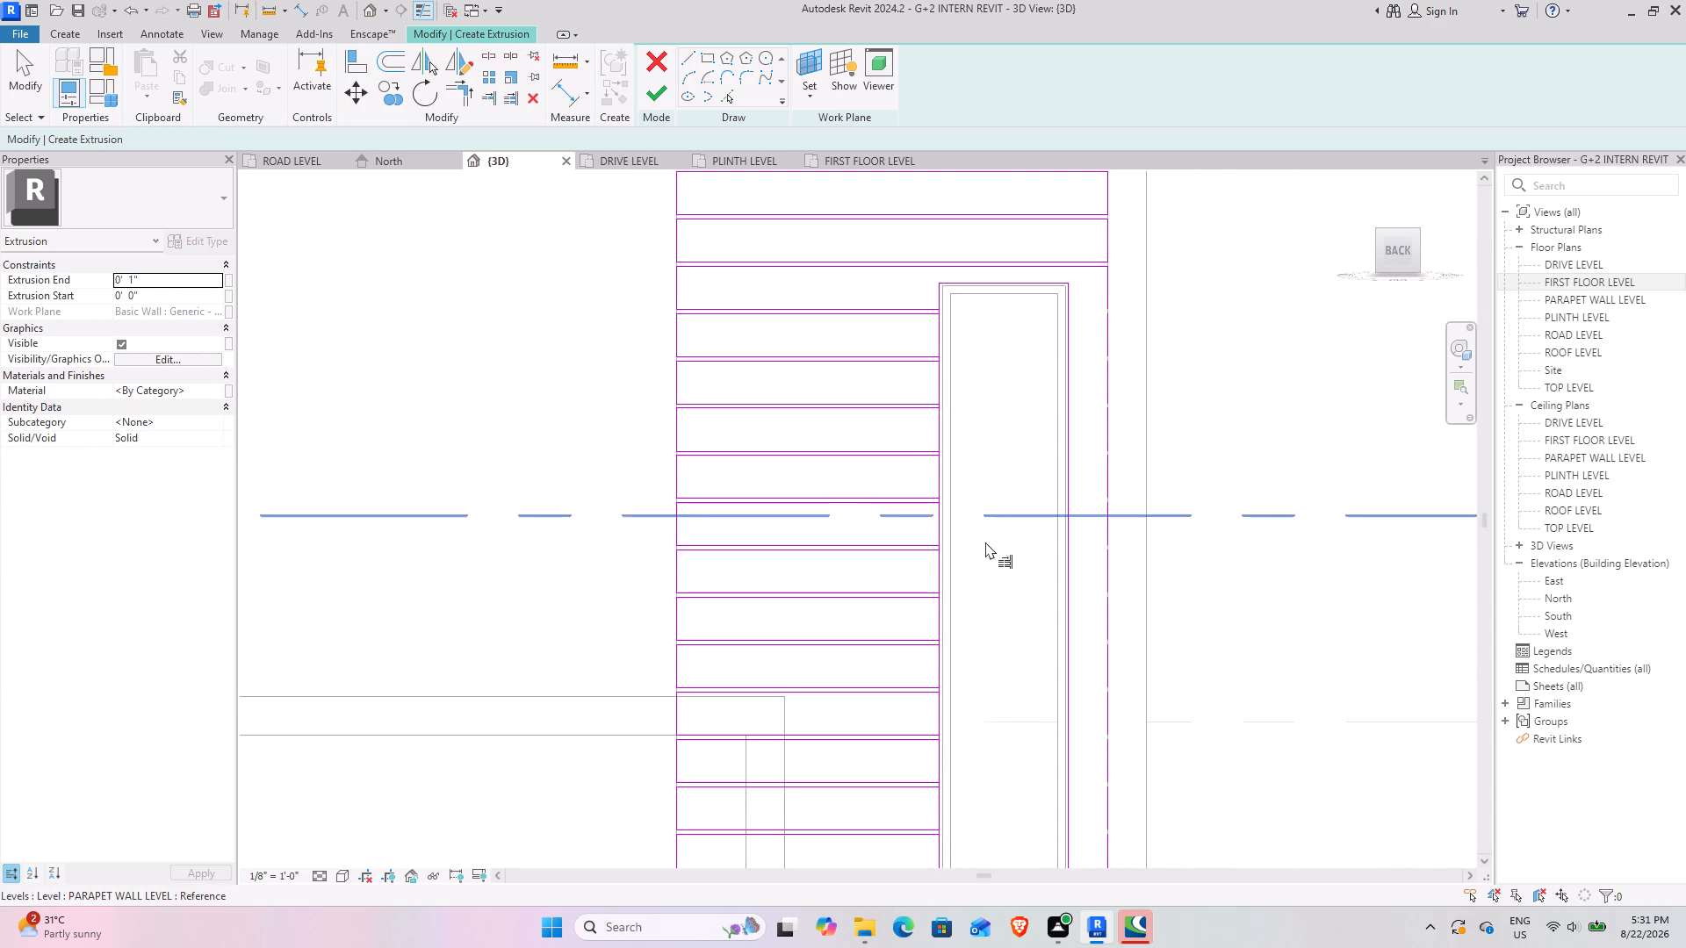
{"action": "middle_click_drag", "start_coordinate": [985, 537], "coordinate": [991, 394]}
{"action": "middle_click_drag", "start_coordinate": [1010, 434], "coordinate": [995, 252]}
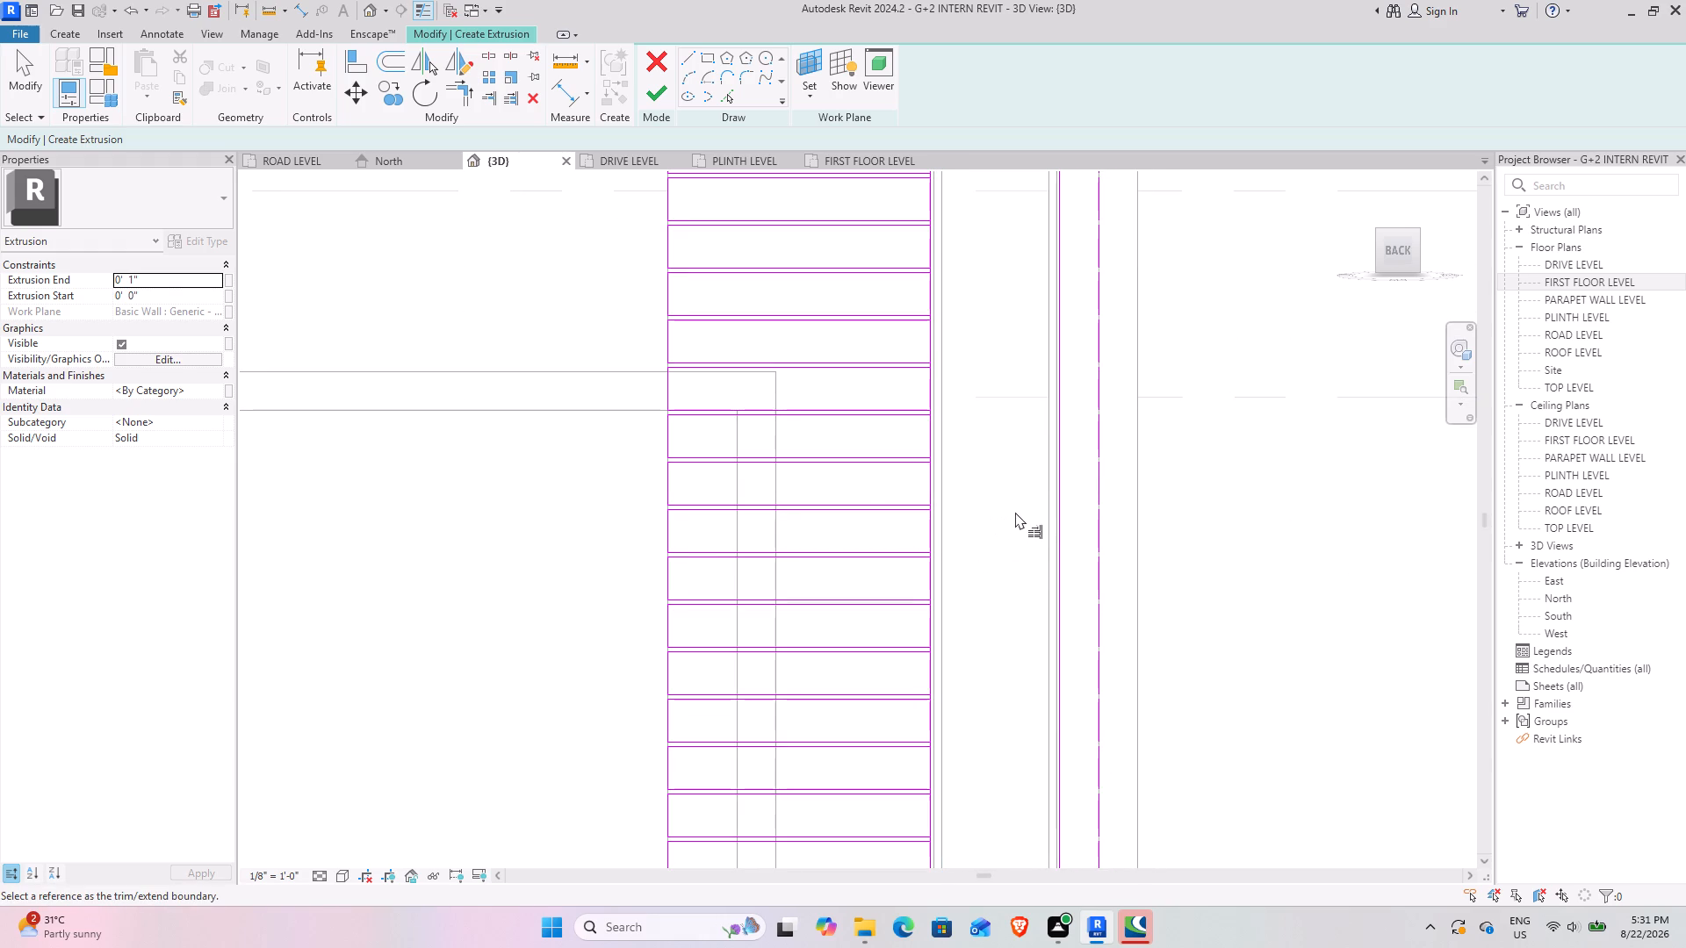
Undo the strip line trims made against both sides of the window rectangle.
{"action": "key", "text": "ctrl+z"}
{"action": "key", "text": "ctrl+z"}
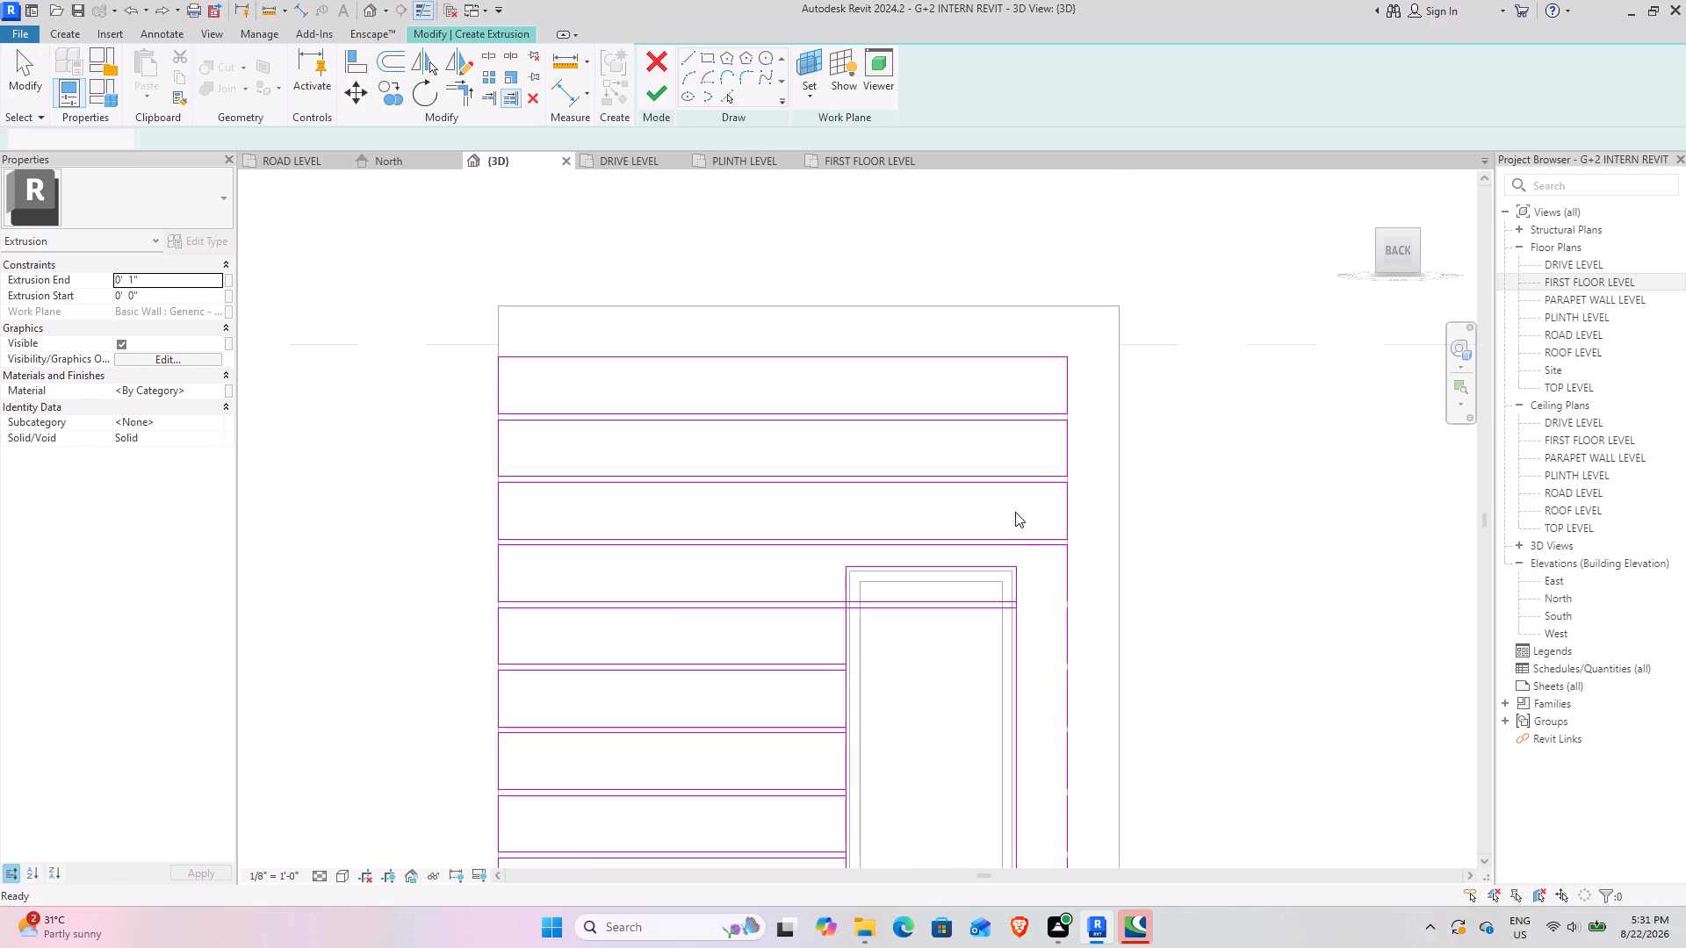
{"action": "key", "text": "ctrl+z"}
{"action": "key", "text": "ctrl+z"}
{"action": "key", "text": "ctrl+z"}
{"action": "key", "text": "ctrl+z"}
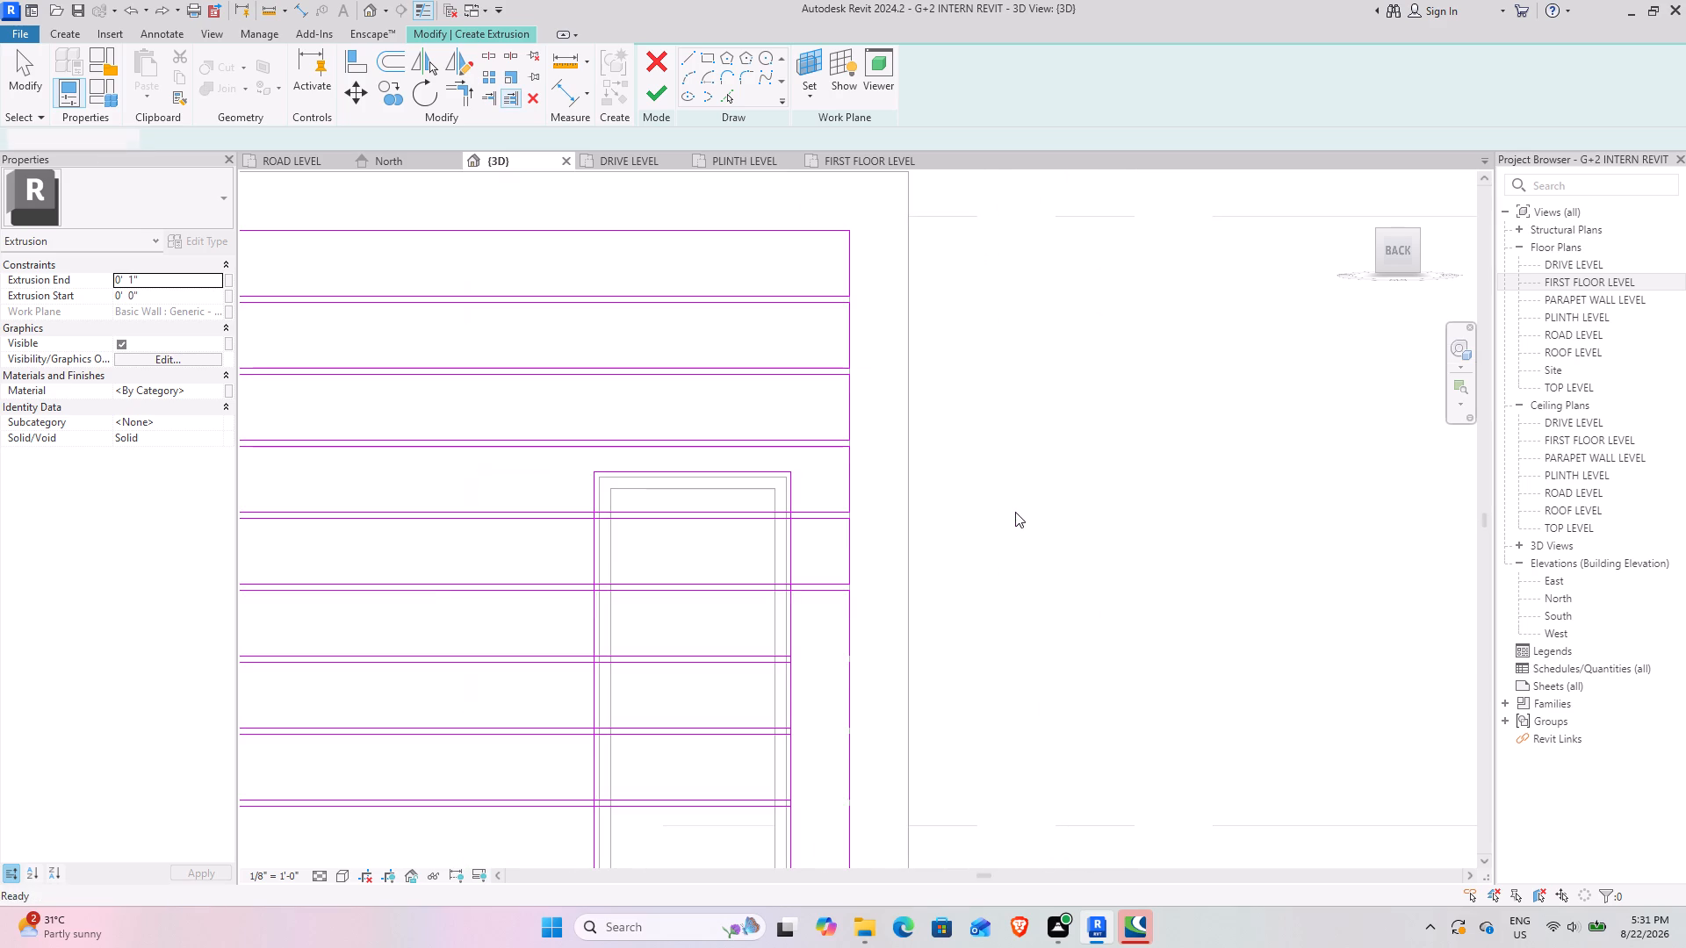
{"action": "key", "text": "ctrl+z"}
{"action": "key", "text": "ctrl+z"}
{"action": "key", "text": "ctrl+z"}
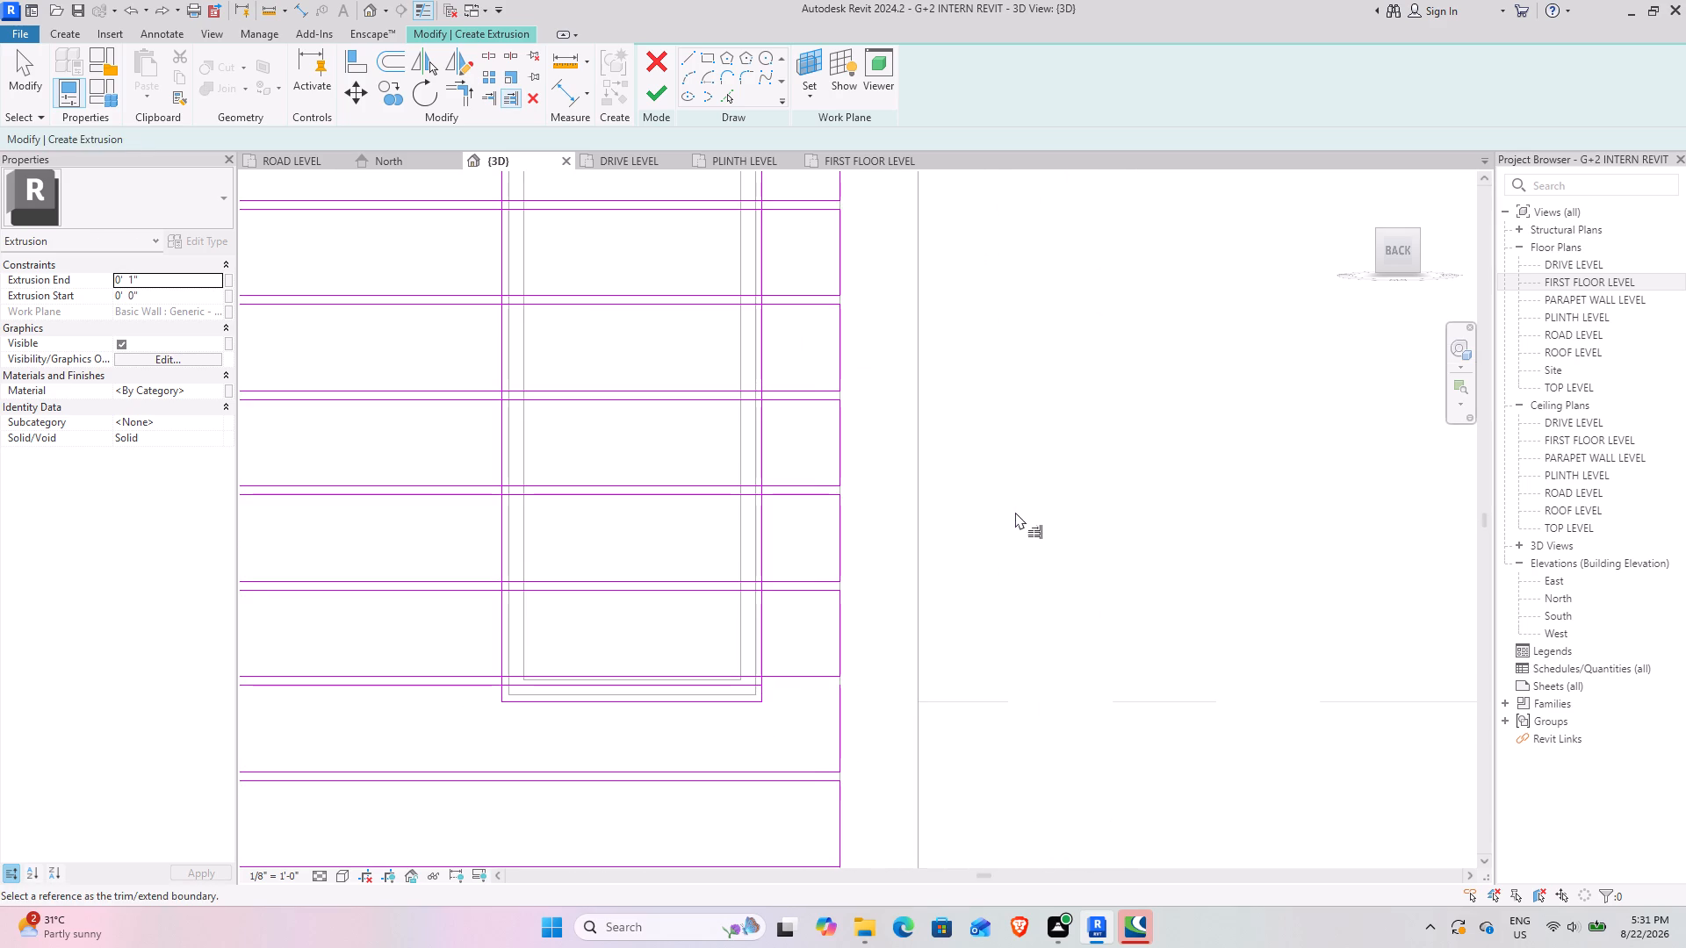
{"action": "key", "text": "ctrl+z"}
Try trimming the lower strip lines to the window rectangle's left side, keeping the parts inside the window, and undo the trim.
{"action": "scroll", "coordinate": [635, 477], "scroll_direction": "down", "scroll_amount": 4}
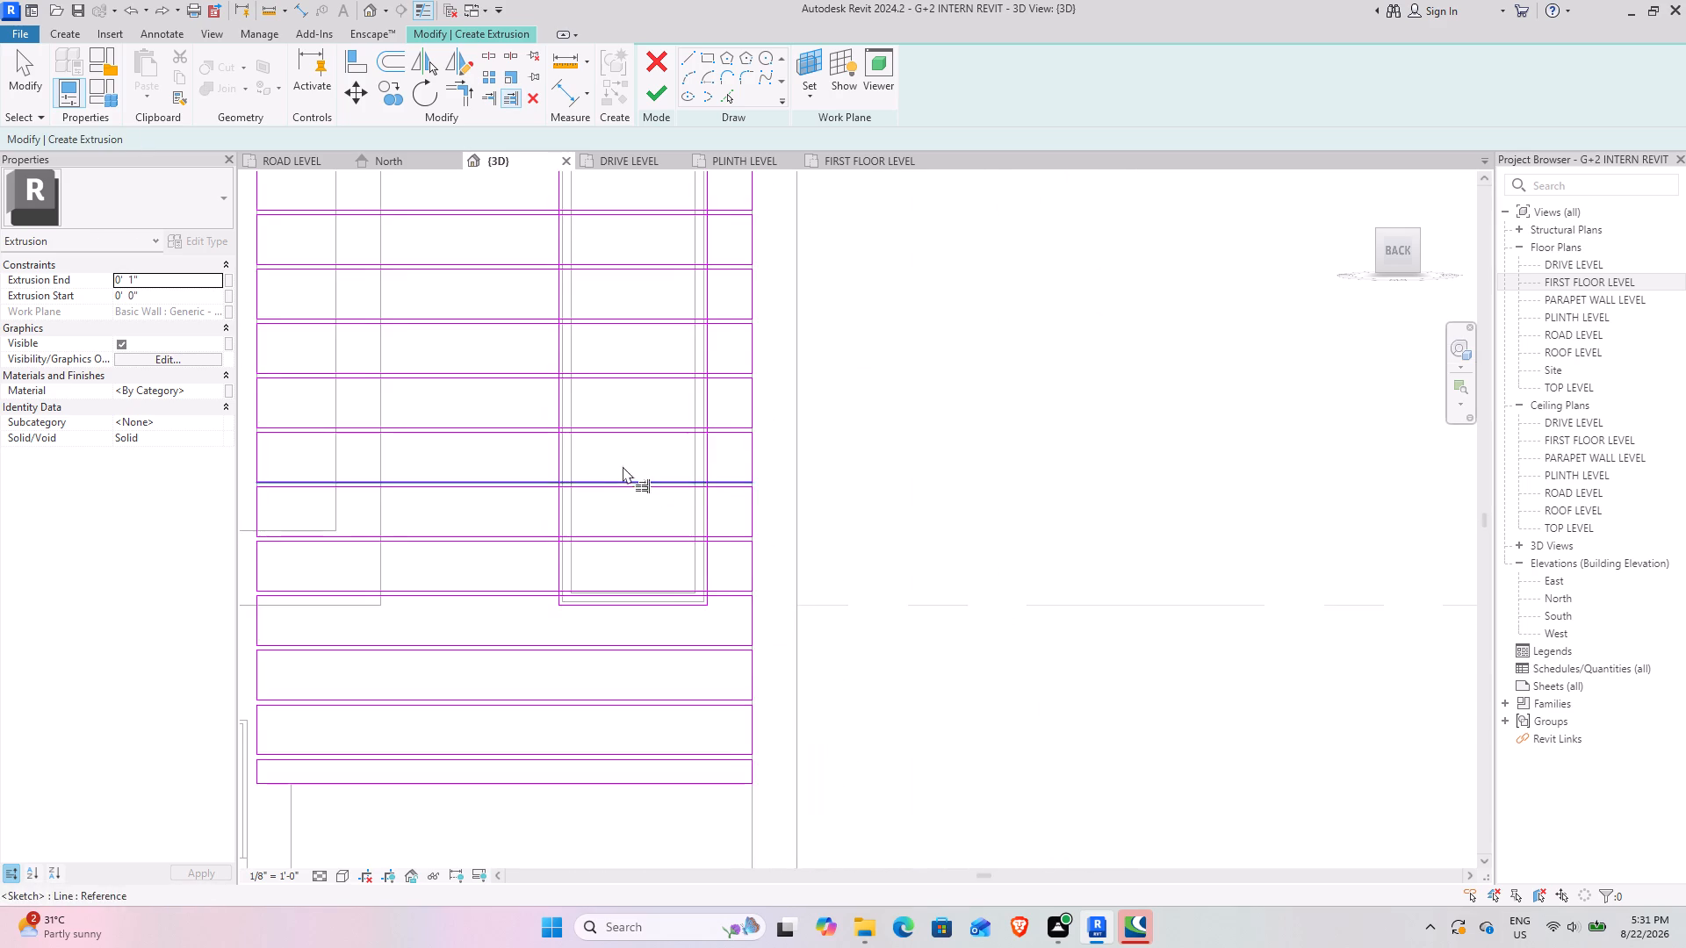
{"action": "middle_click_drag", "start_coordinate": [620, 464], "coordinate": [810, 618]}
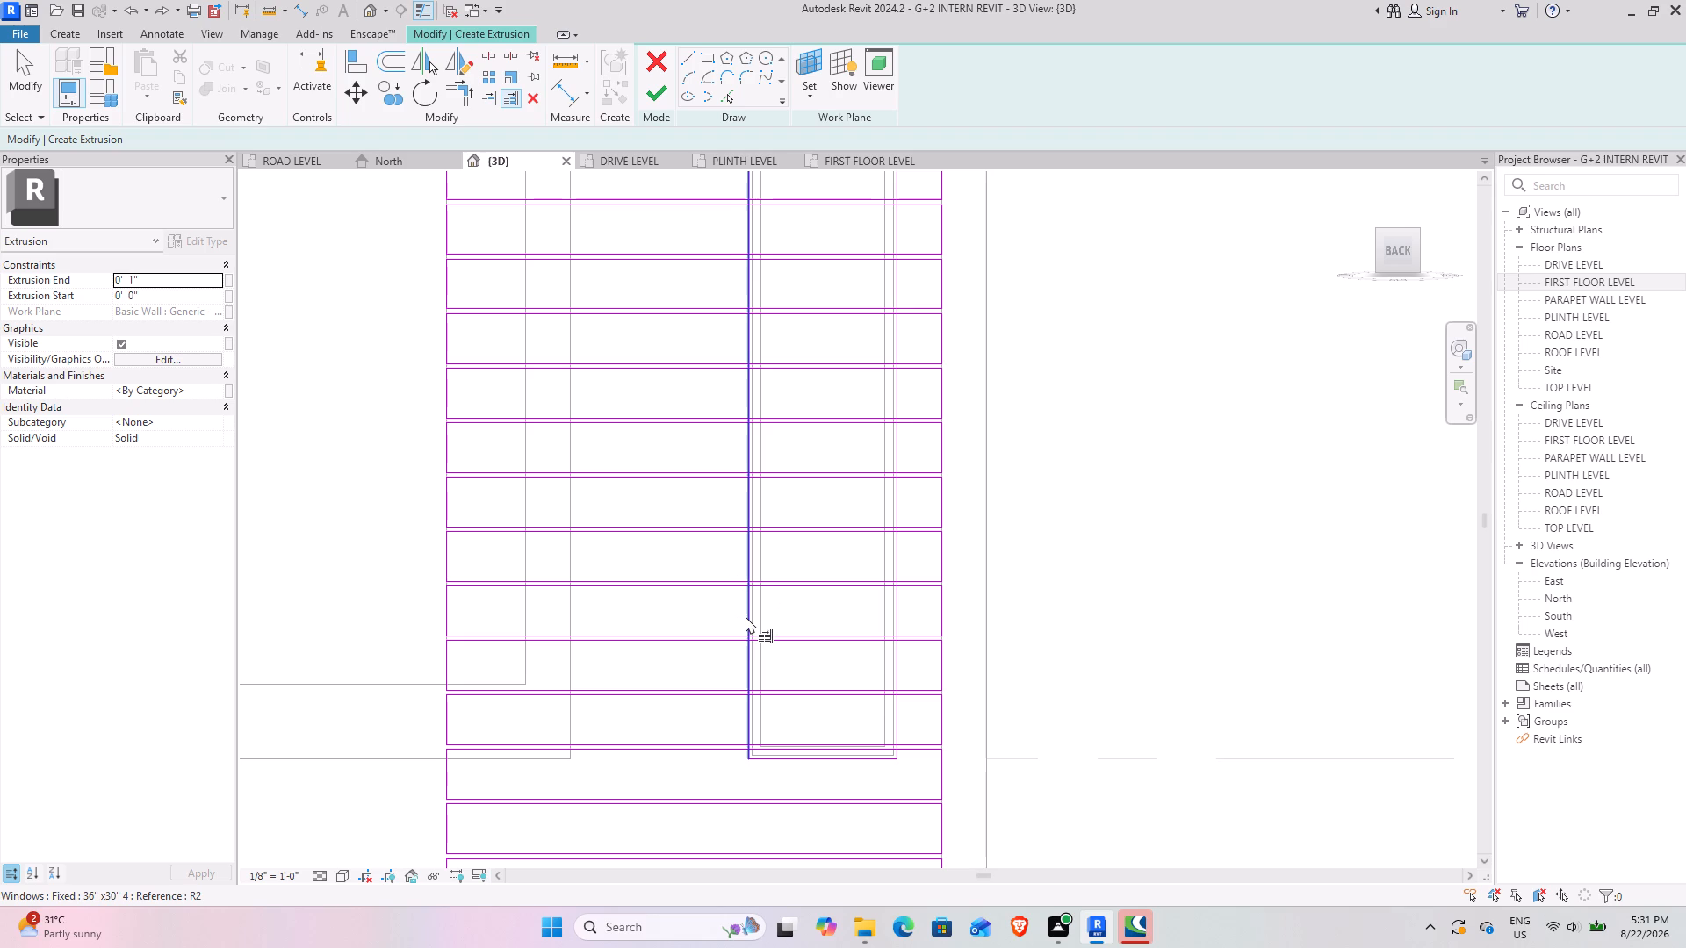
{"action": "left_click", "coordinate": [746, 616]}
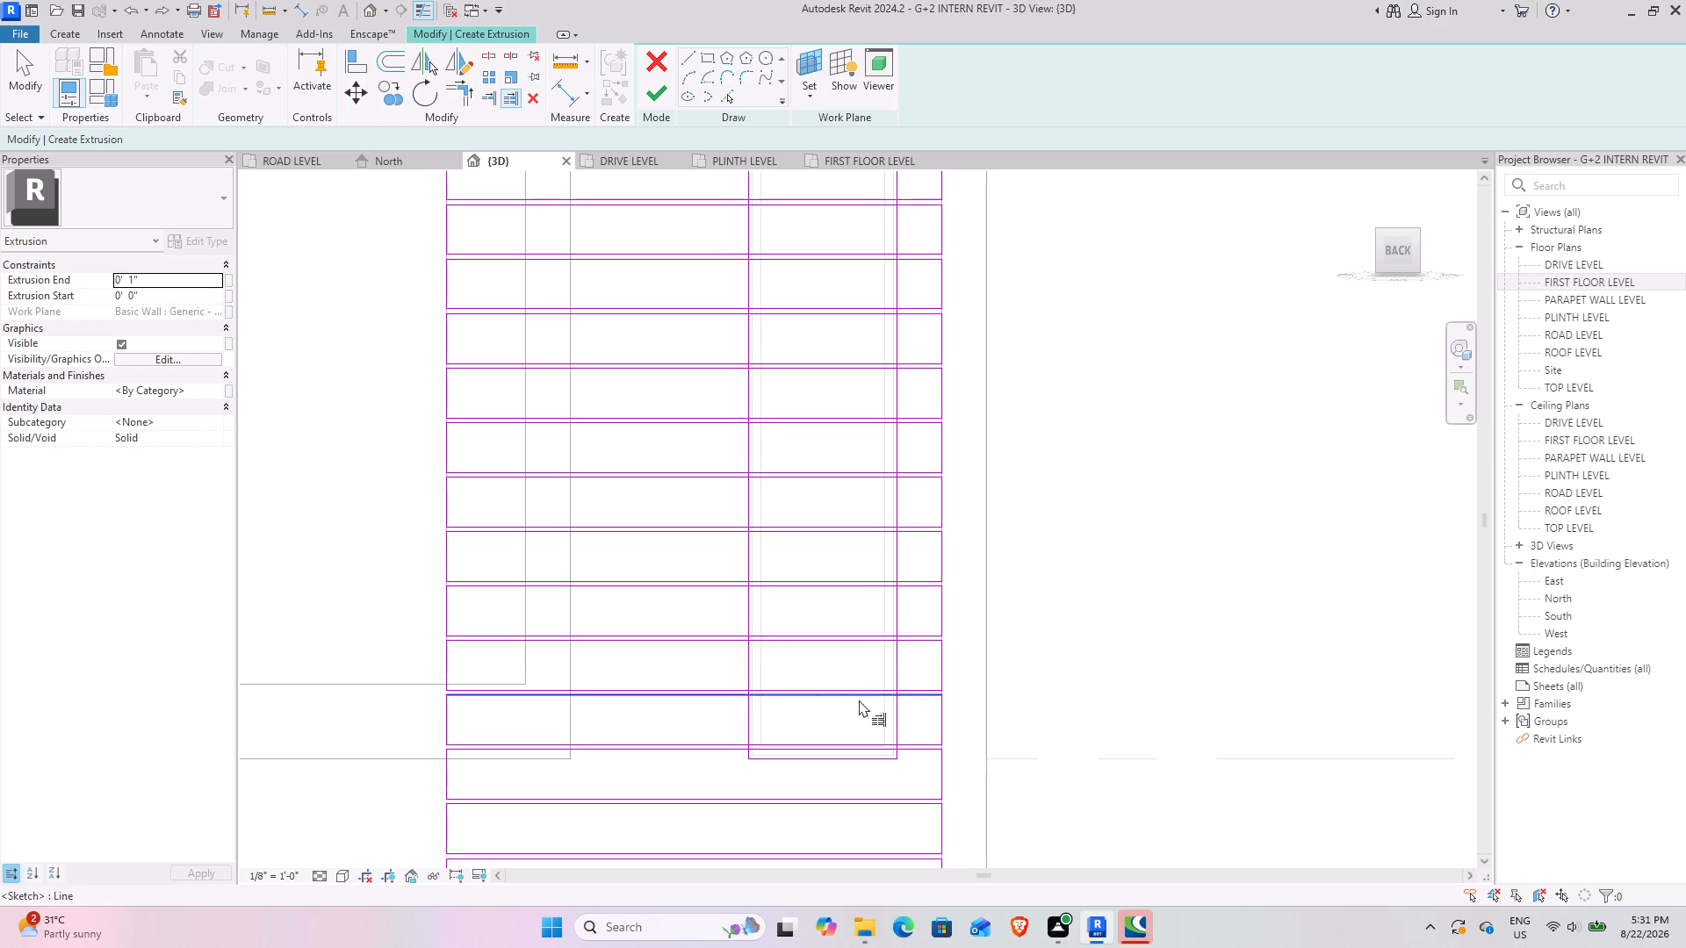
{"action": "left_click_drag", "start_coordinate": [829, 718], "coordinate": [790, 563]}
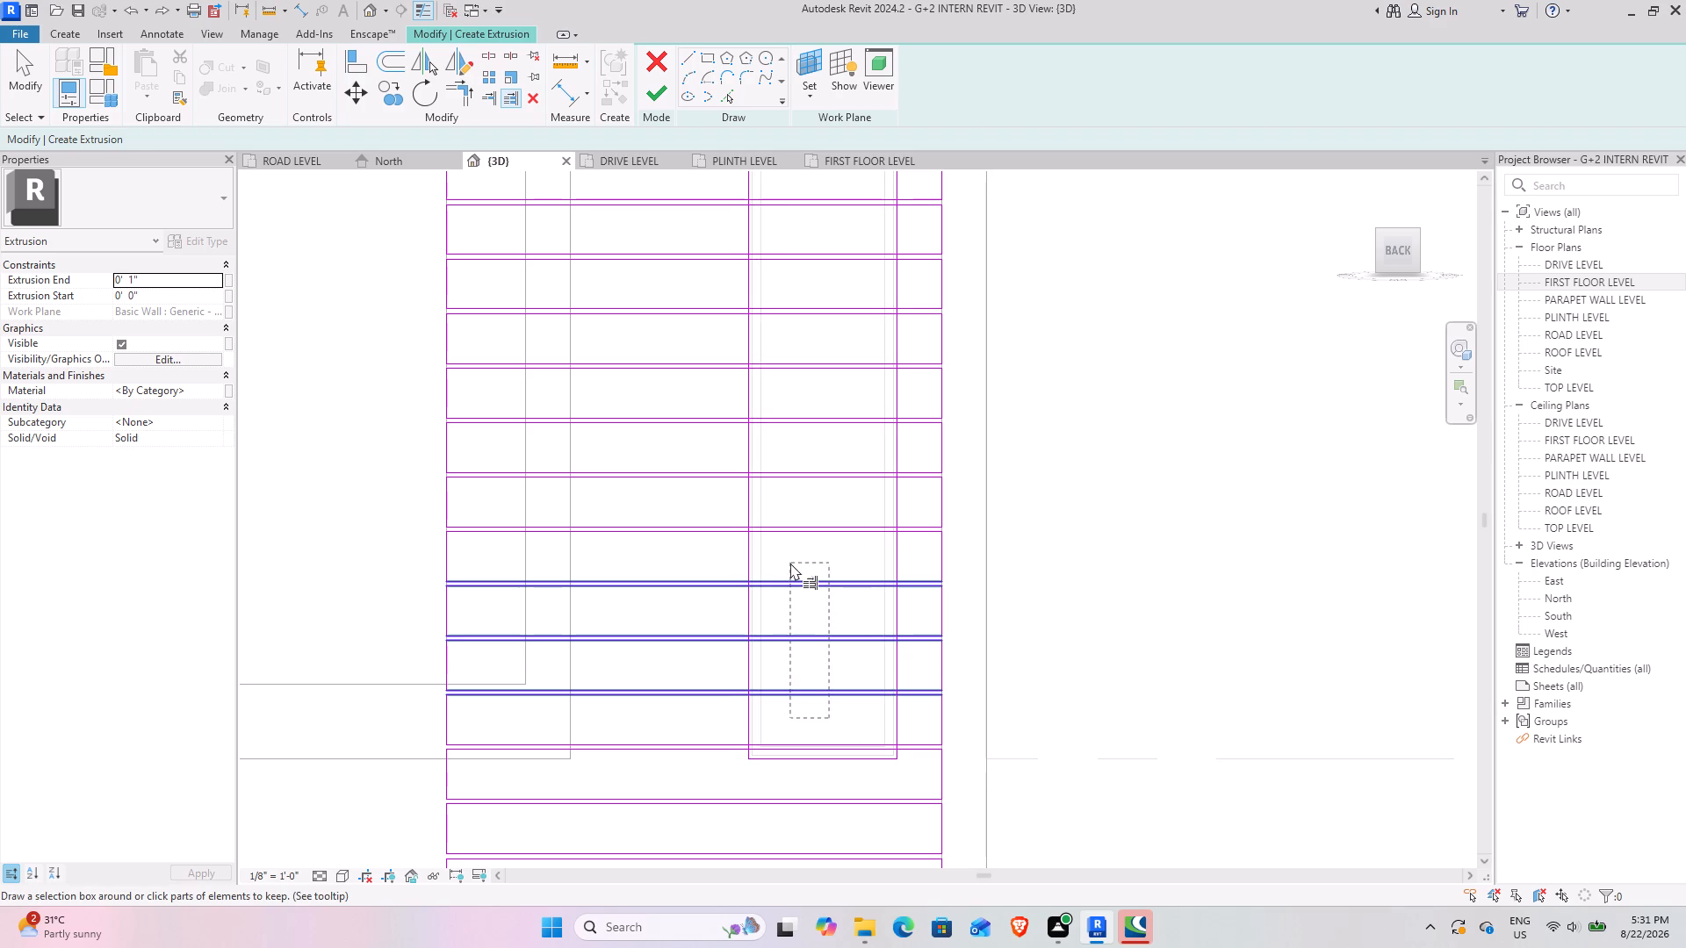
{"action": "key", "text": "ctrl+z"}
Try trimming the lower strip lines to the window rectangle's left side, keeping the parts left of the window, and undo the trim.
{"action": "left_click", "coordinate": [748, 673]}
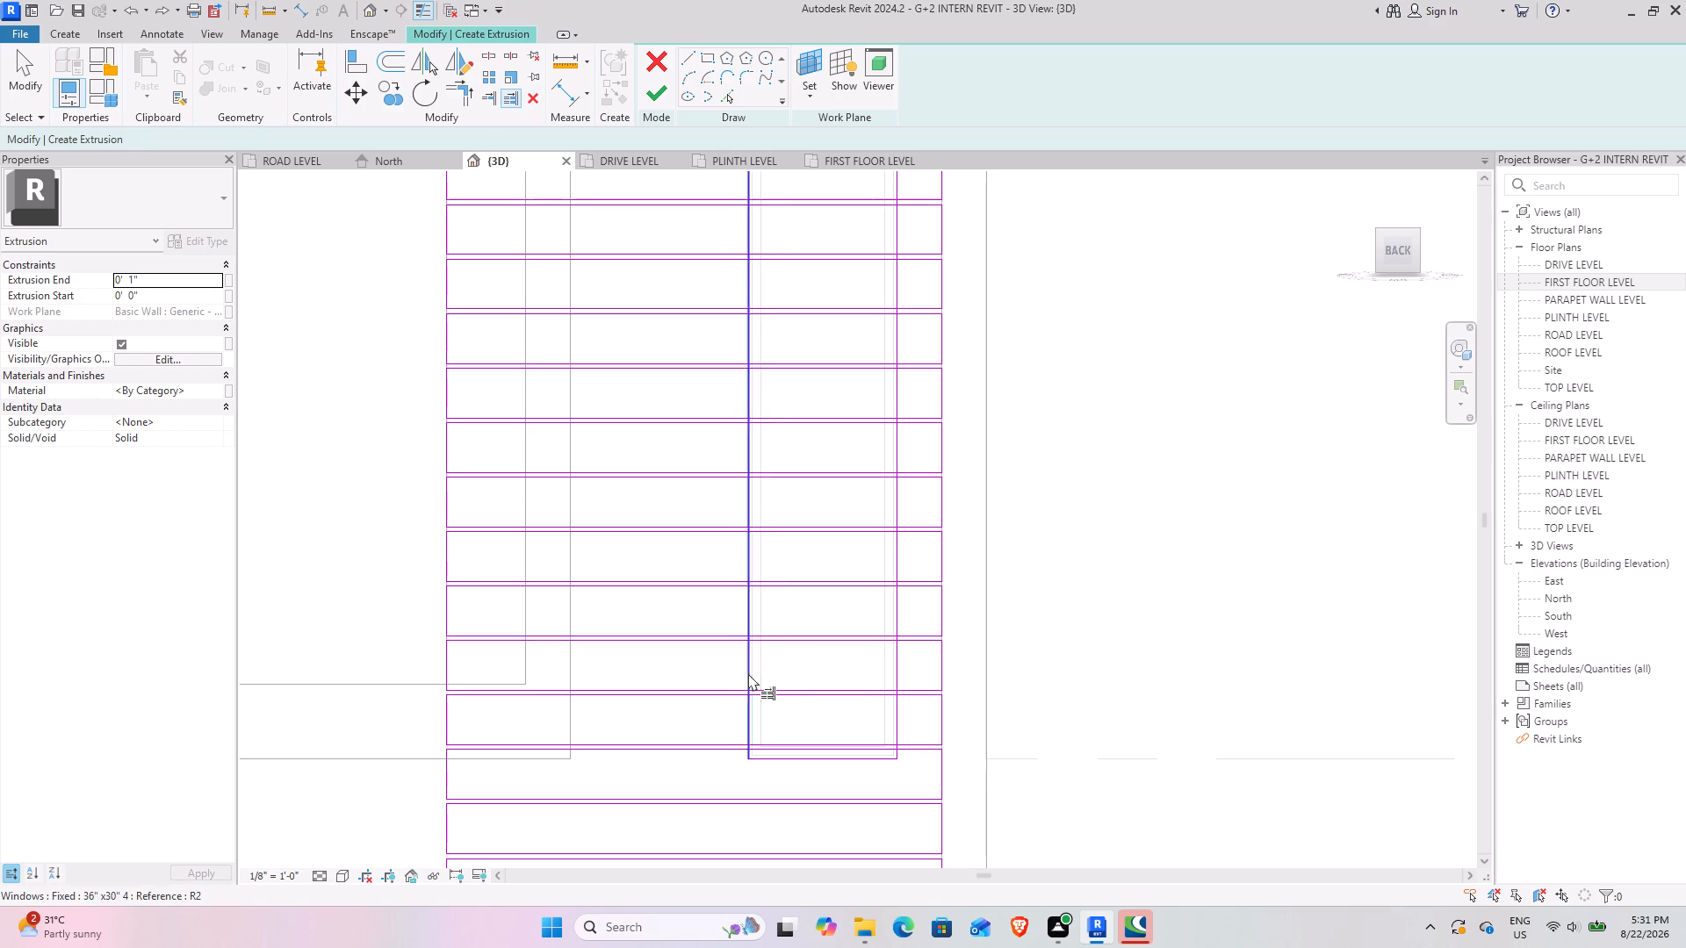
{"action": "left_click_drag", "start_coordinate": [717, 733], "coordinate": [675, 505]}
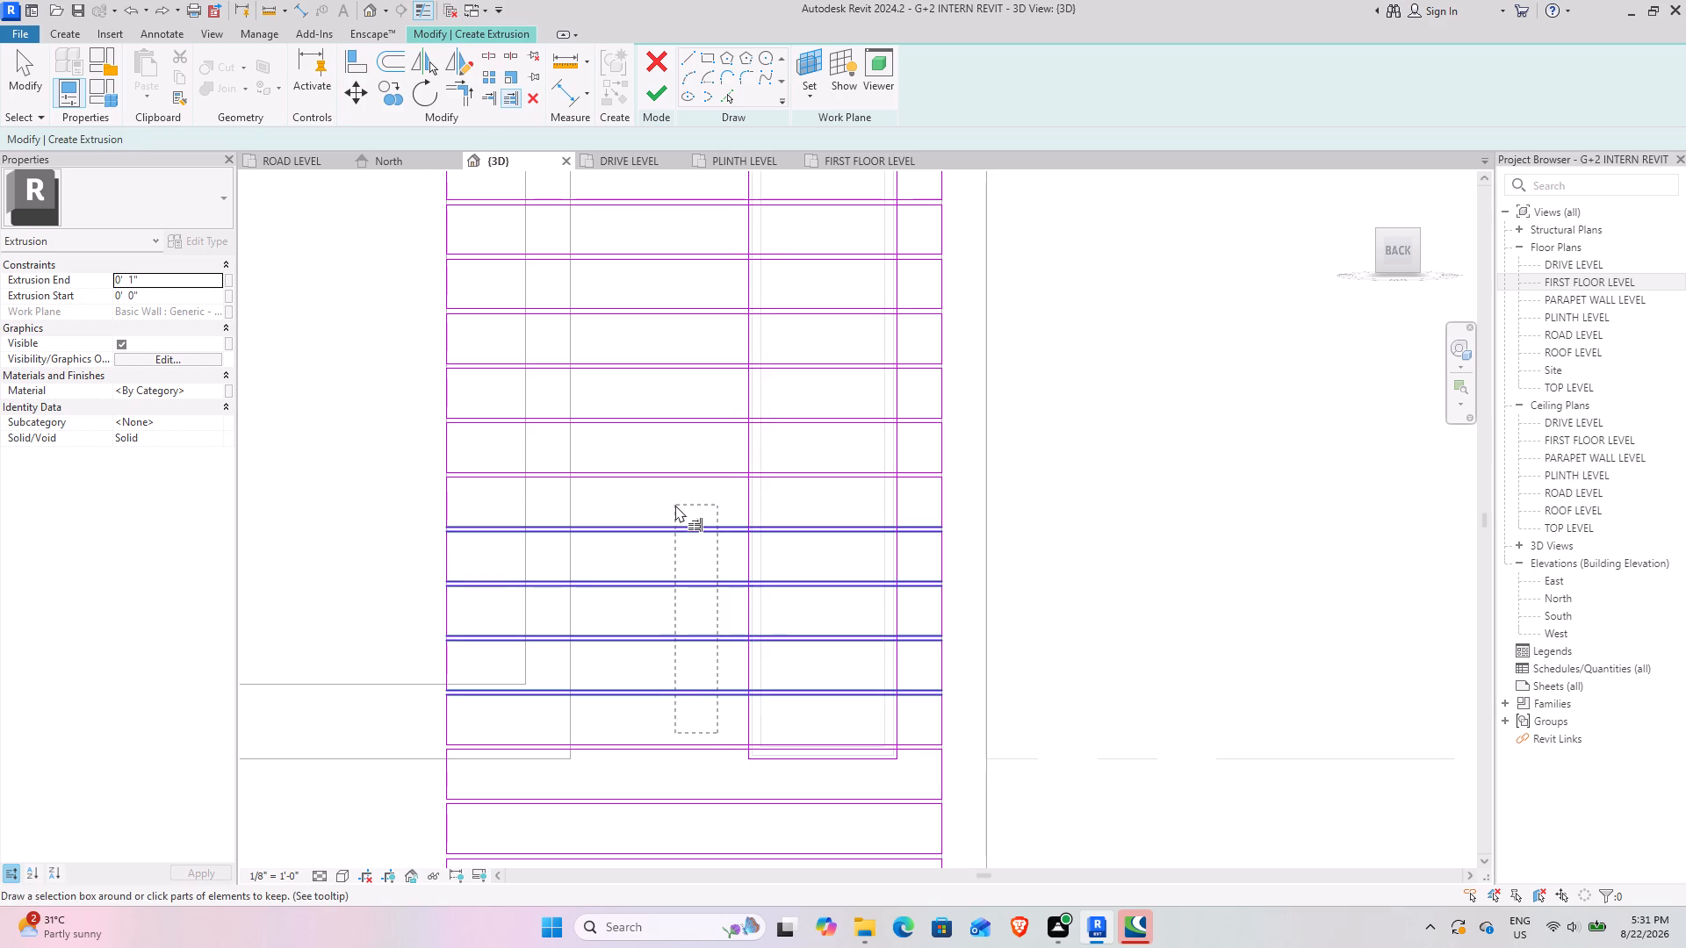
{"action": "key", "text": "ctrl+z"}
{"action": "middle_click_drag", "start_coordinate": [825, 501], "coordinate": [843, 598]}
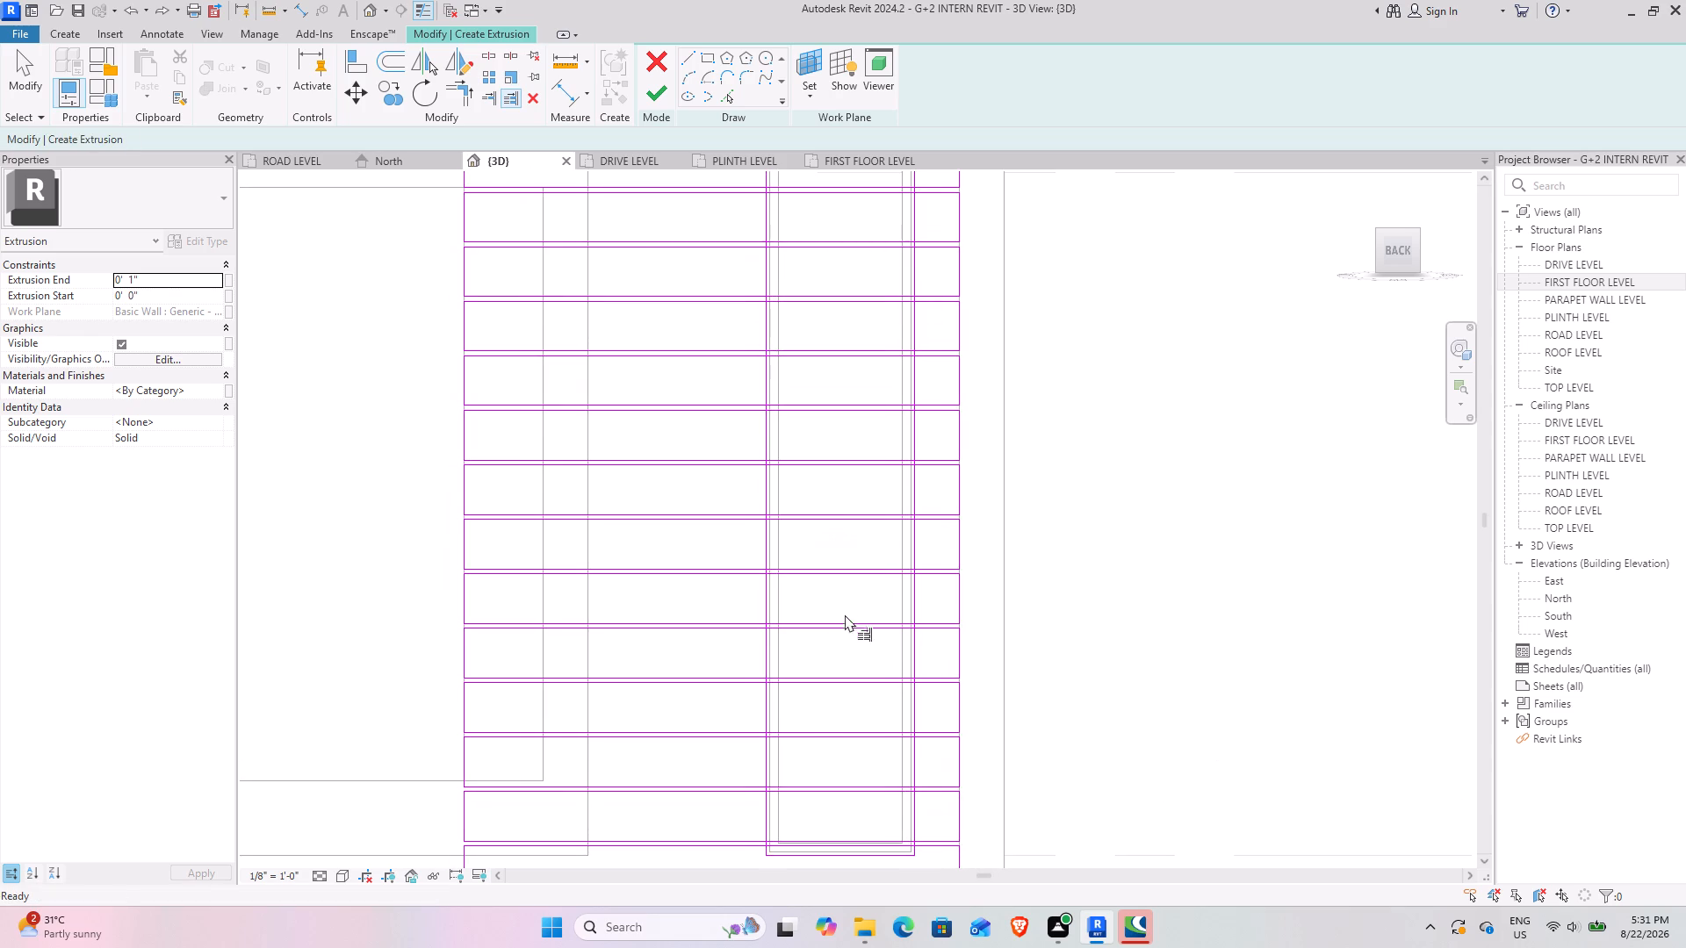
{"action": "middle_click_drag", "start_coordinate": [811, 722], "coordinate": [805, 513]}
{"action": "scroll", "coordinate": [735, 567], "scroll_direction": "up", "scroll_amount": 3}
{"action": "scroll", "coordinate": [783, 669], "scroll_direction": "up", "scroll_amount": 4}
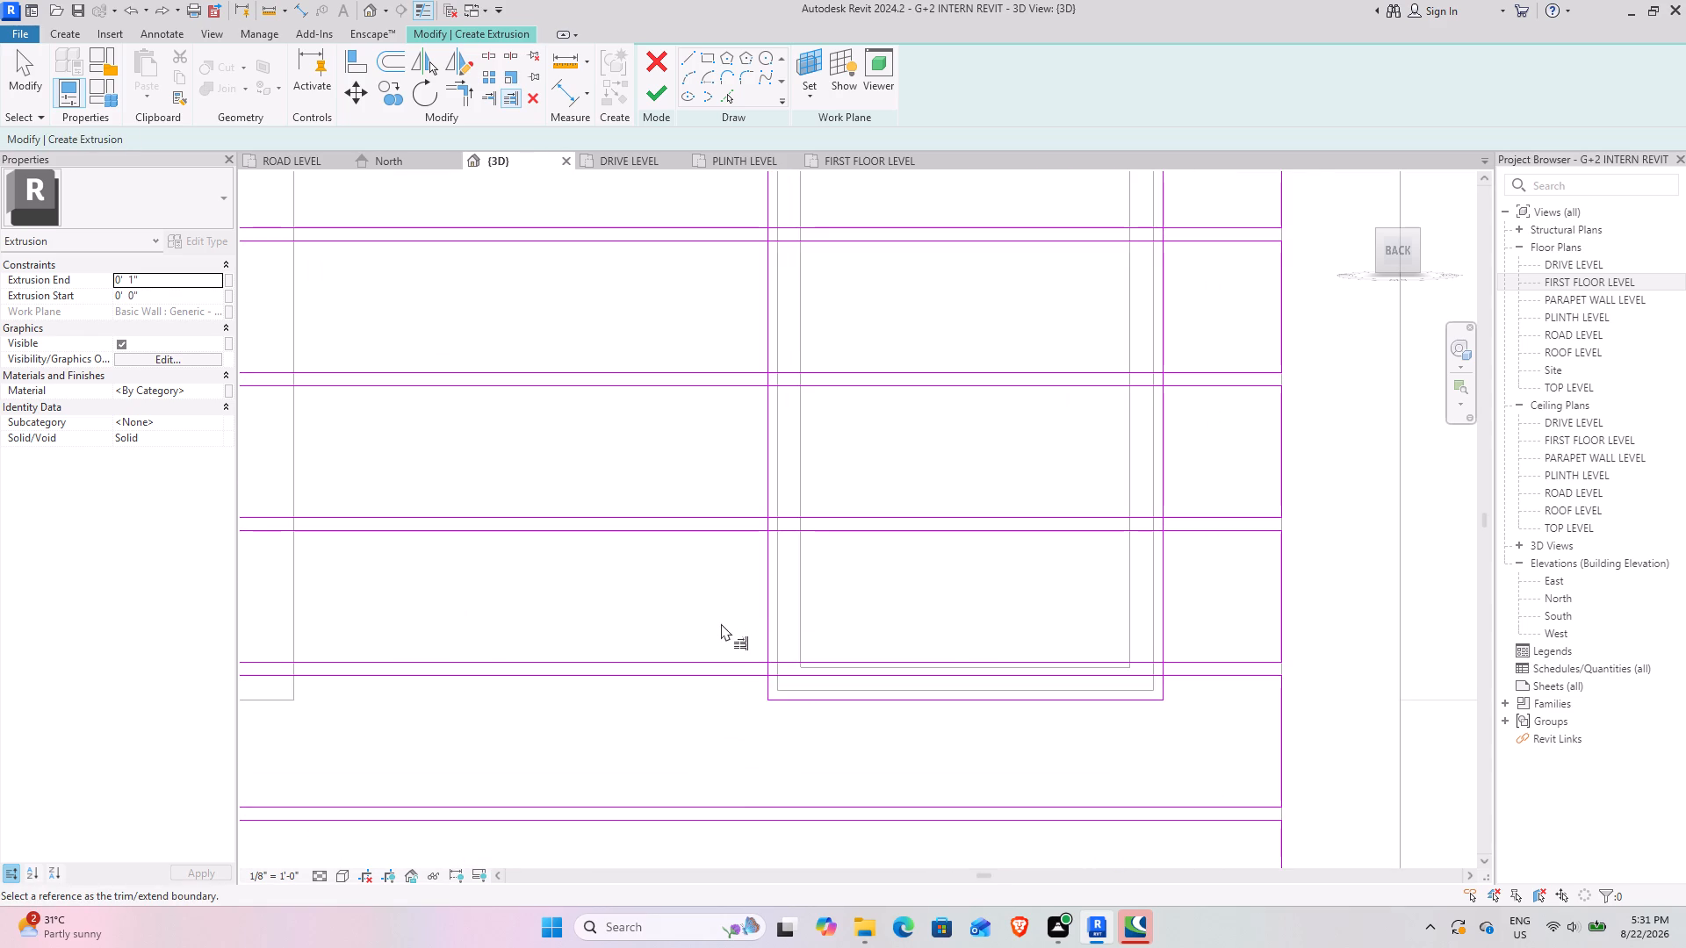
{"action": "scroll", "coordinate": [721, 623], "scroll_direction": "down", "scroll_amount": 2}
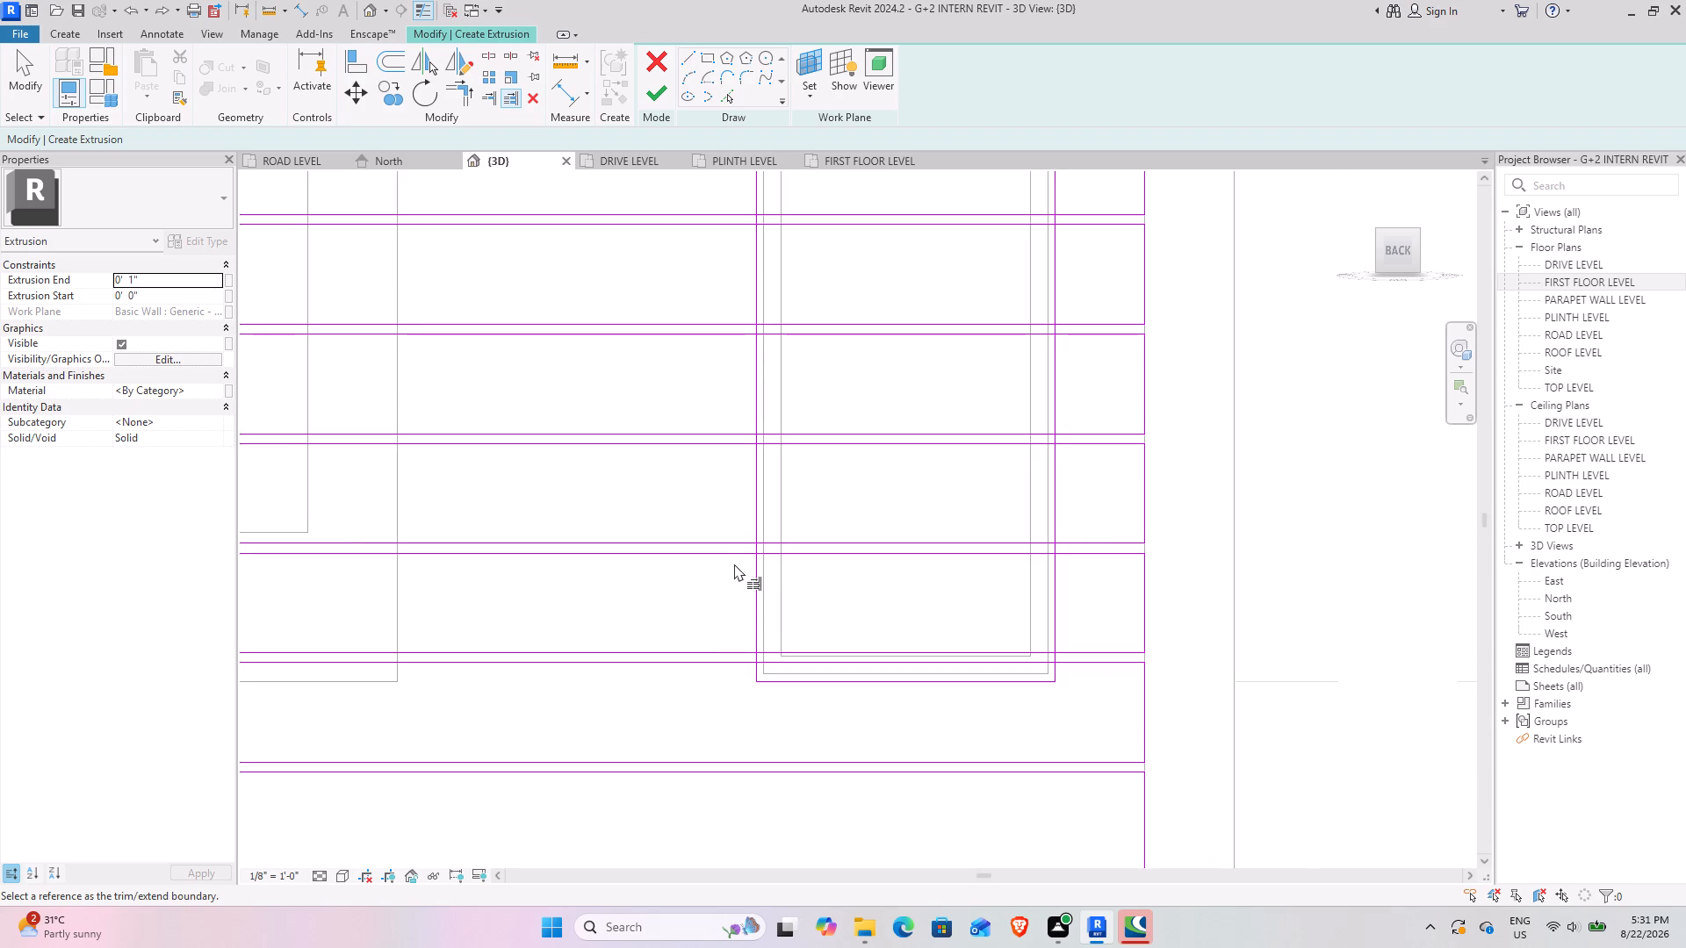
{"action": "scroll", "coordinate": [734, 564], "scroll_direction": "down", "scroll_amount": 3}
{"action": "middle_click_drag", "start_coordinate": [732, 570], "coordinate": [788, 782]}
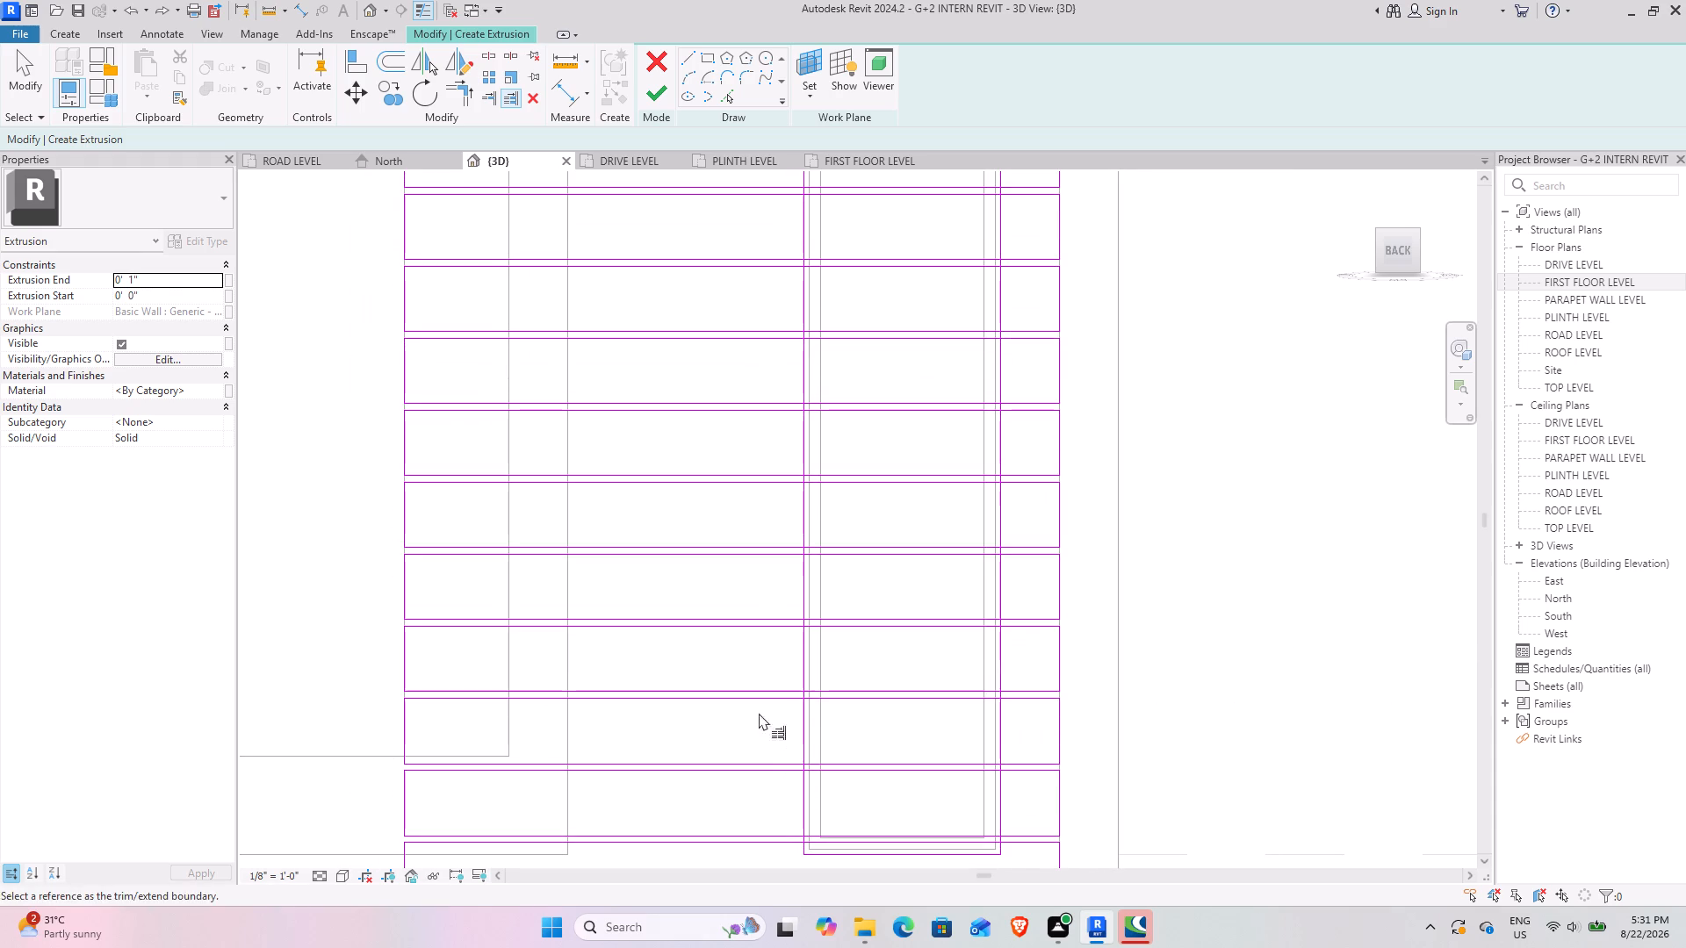
Examine the strip lines crossing the tall window rectangle from its top down to its bottom edge.
{"action": "scroll", "coordinate": [959, 607], "scroll_direction": "down", "scroll_amount": 1}
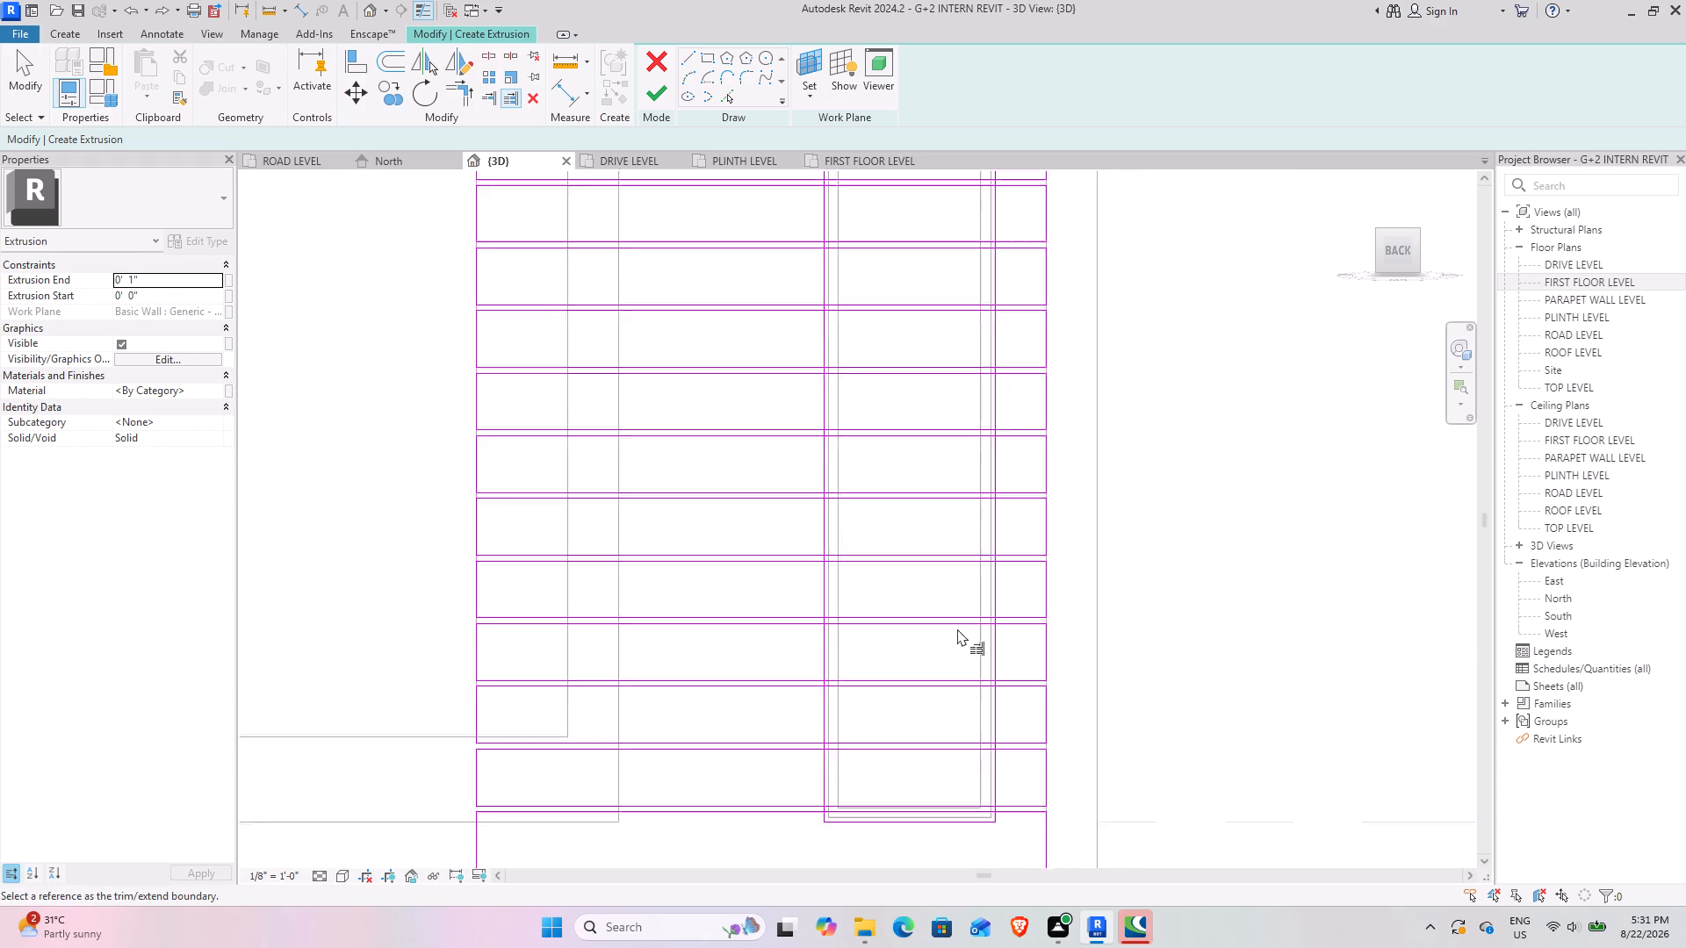
{"action": "scroll", "coordinate": [957, 628], "scroll_direction": "down", "scroll_amount": 2}
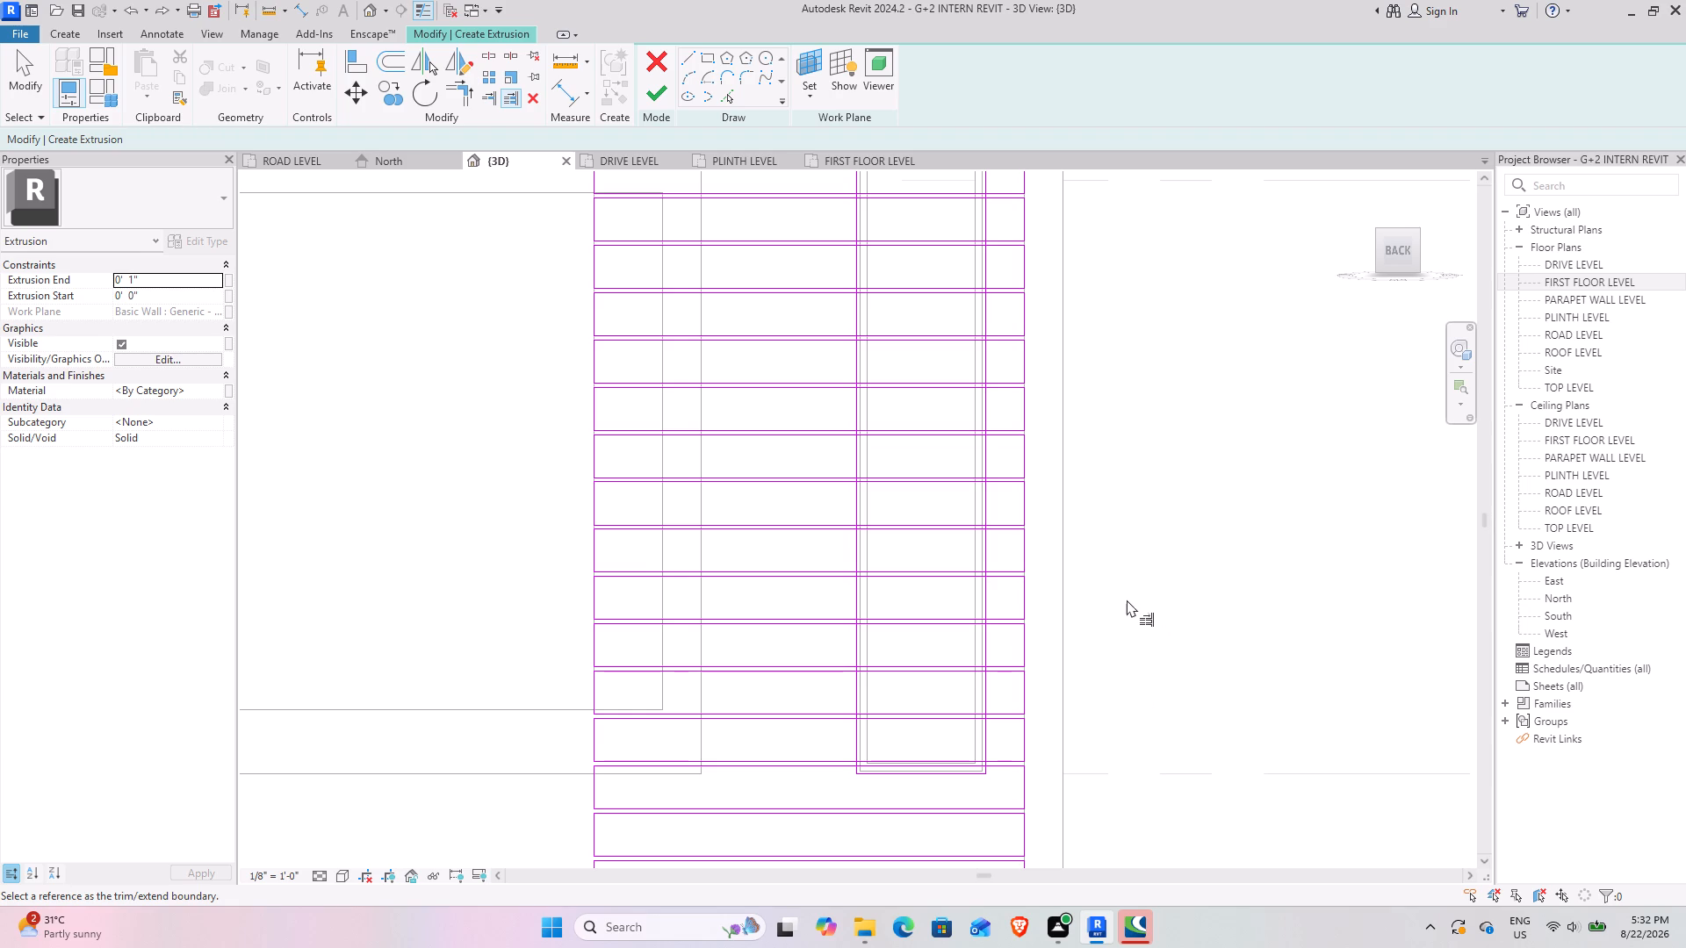
{"action": "middle_click_drag", "start_coordinate": [811, 733], "coordinate": [778, 625]}
{"action": "middle_click_drag", "start_coordinate": [802, 650], "coordinate": [816, 685]}
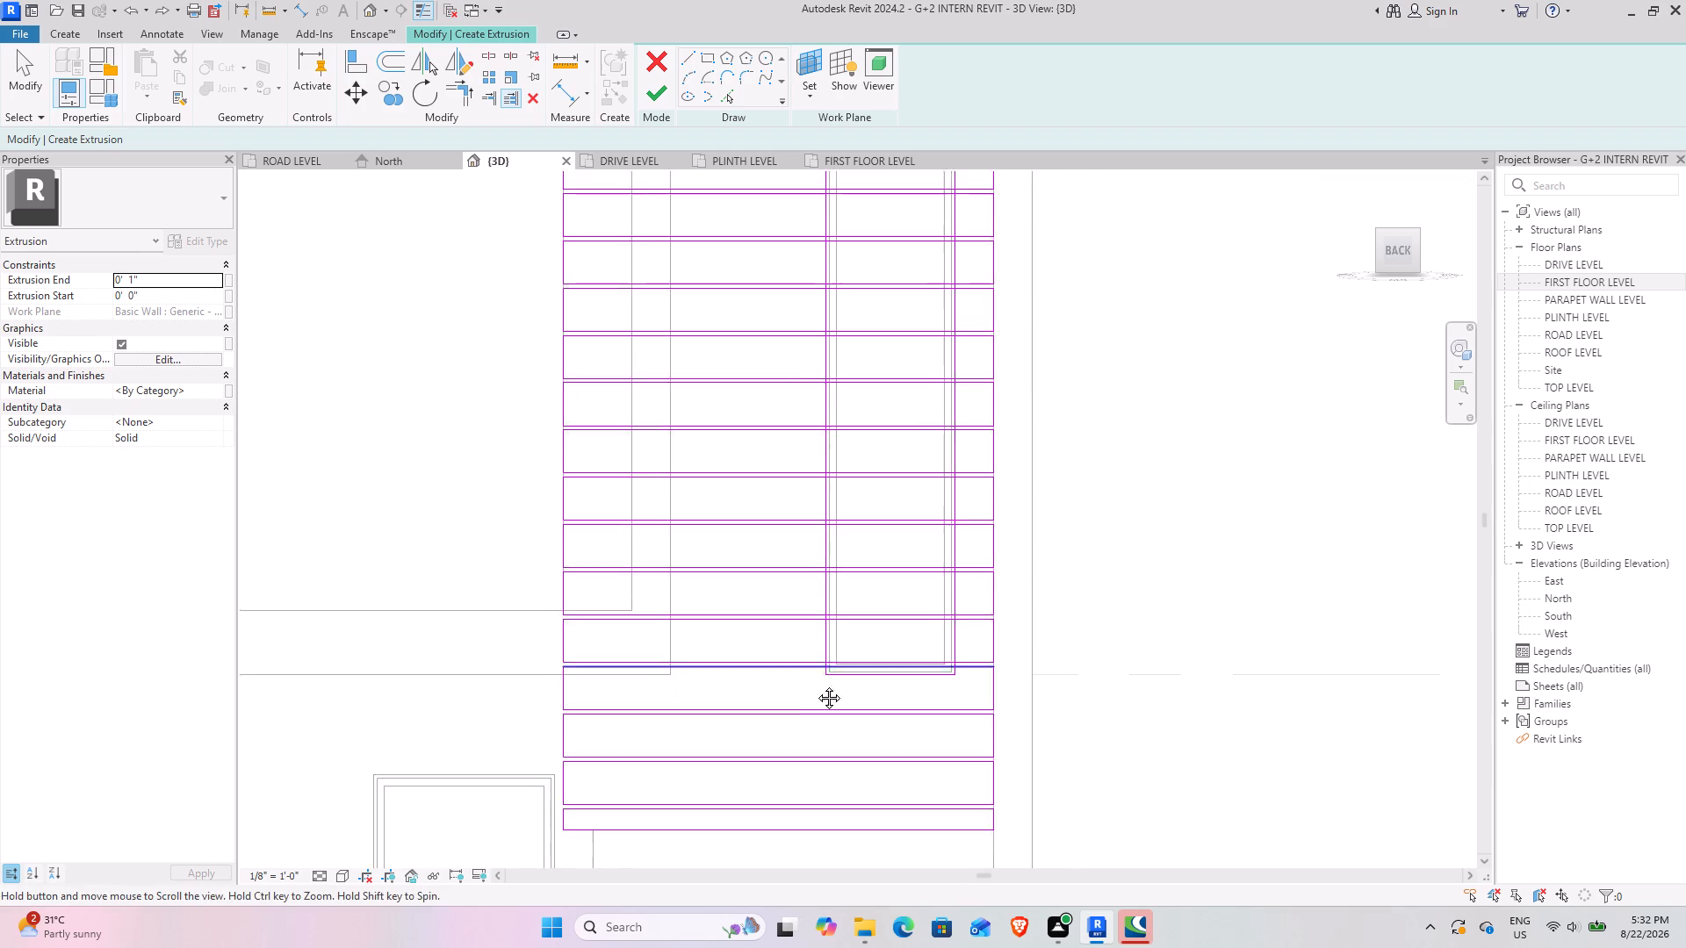
{"action": "middle_click_drag", "start_coordinate": [816, 685], "coordinate": [842, 770]}
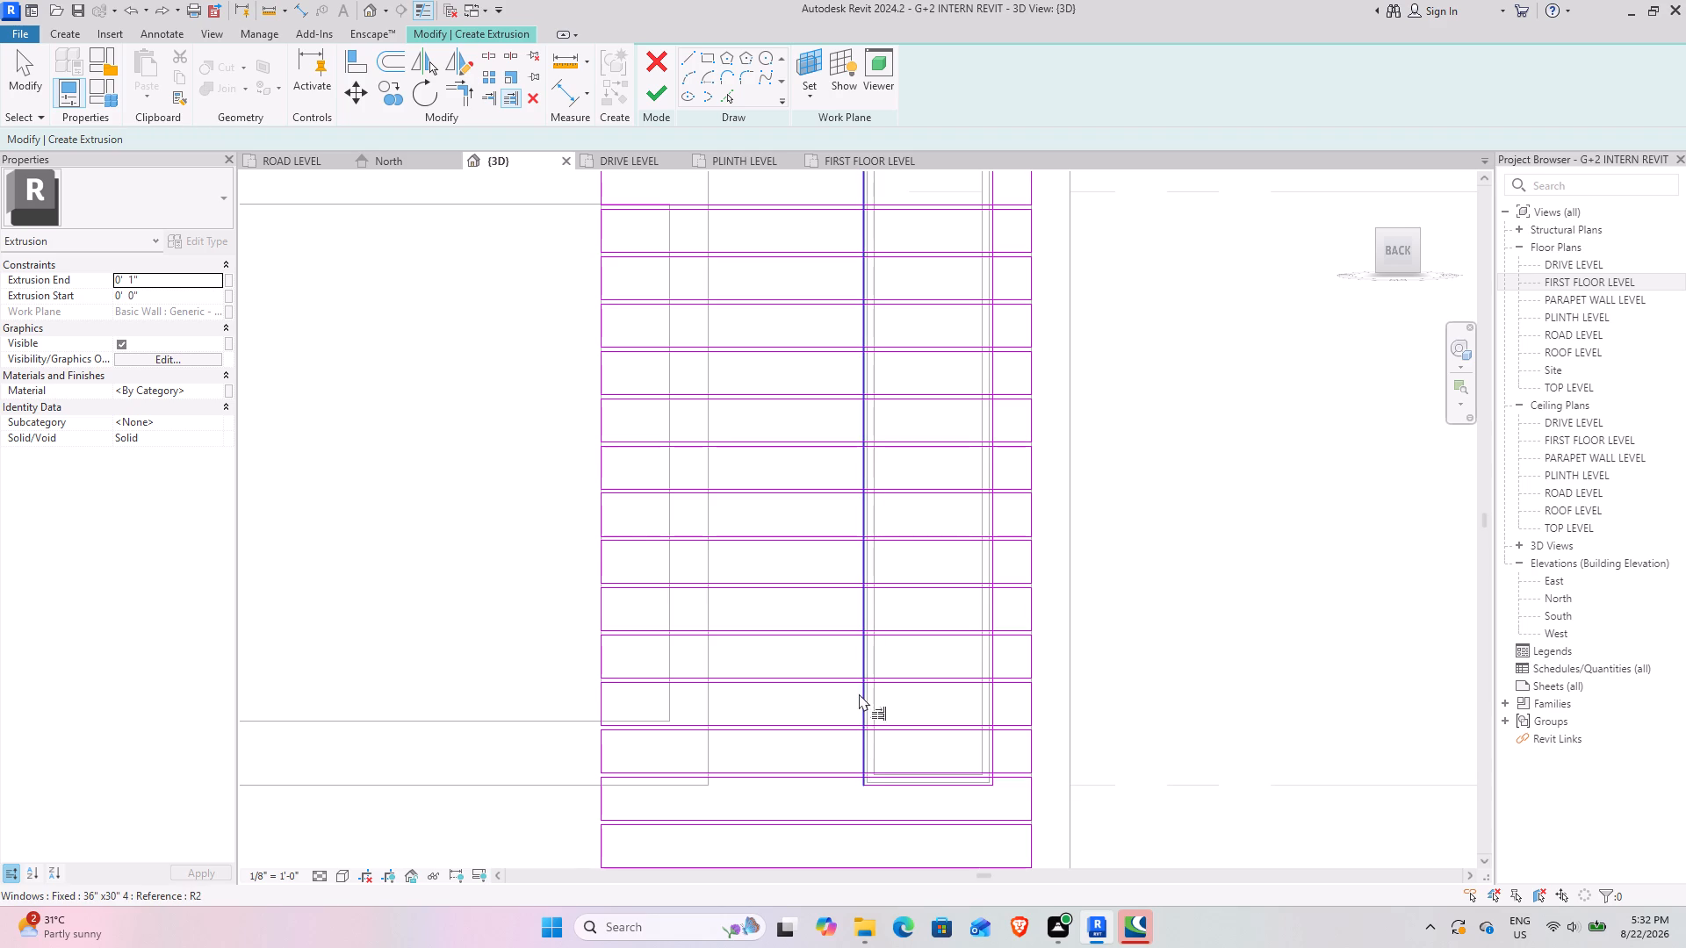
{"action": "scroll", "coordinate": [1019, 737], "scroll_direction": "up", "scroll_amount": 2}
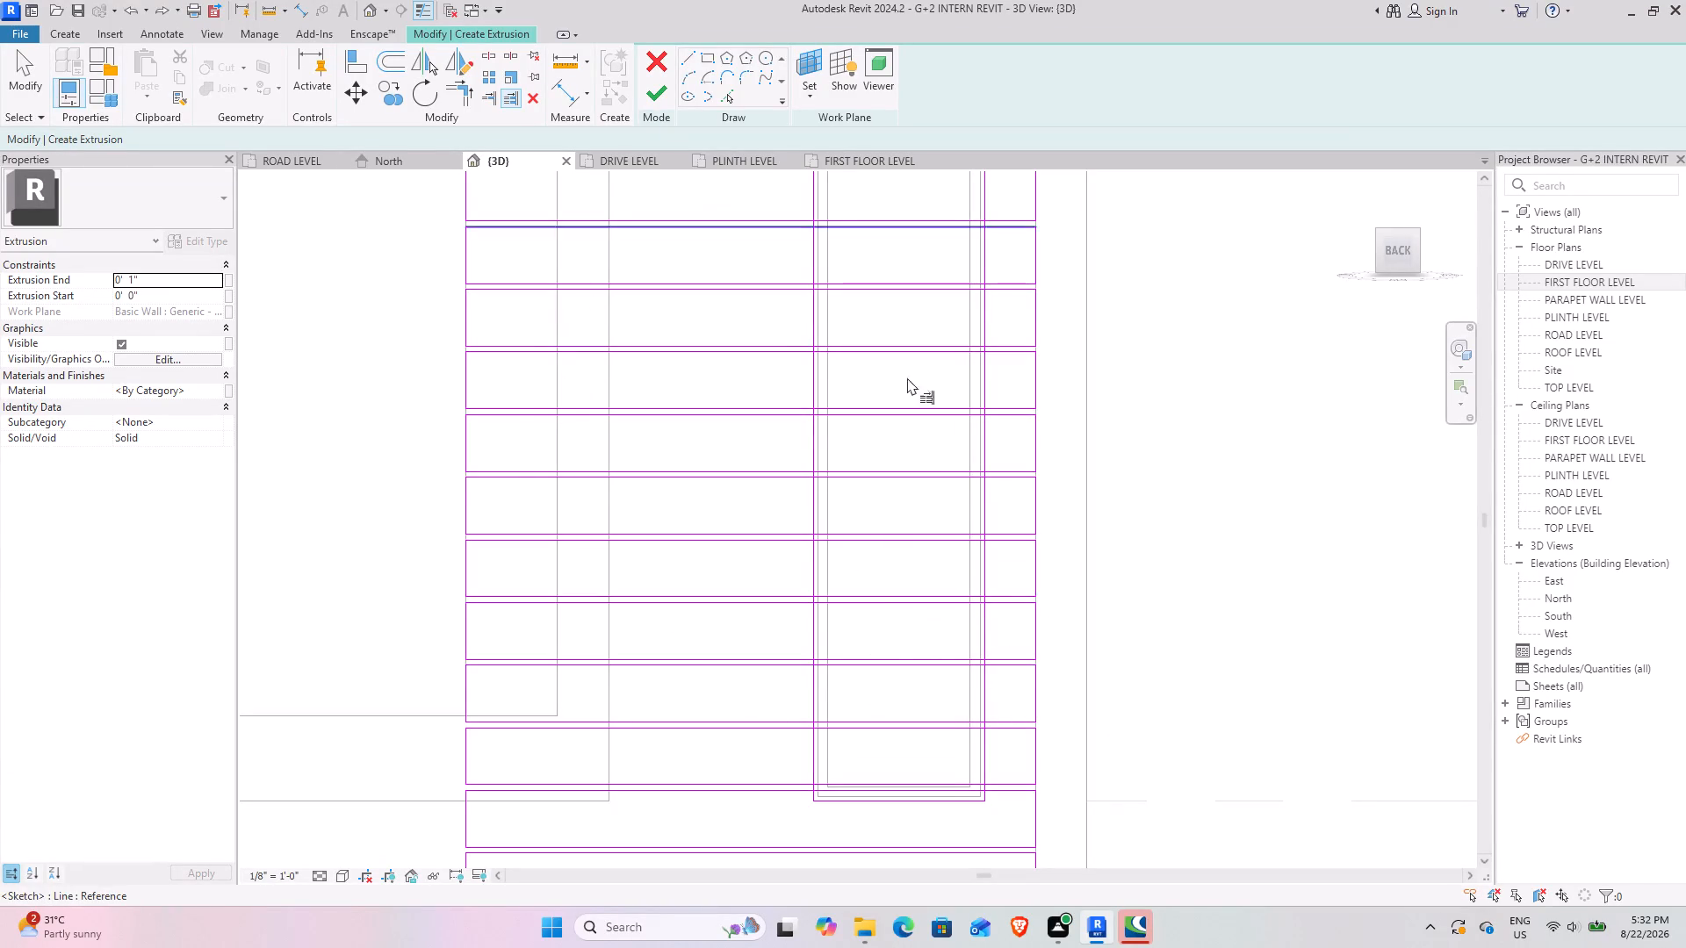
{"action": "scroll", "coordinate": [887, 436], "scroll_direction": "down", "scroll_amount": 4}
{"action": "middle_click_drag", "start_coordinate": [871, 528], "coordinate": [783, 887]}
{"action": "scroll", "coordinate": [734, 488], "scroll_direction": "down", "scroll_amount": 1}
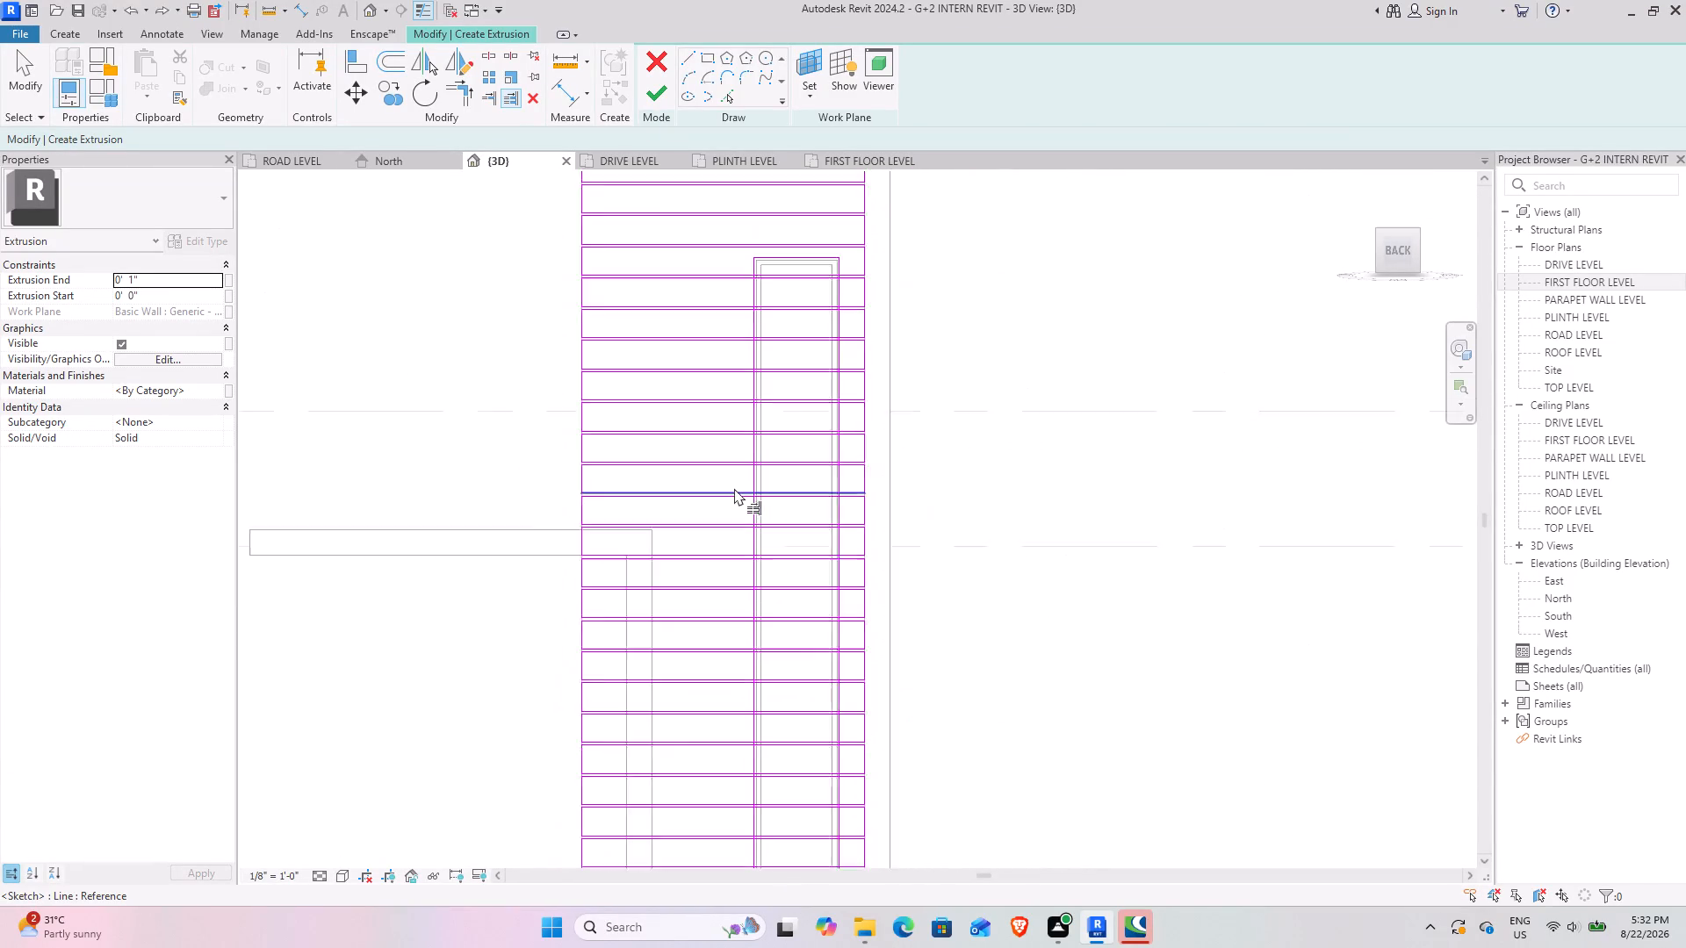
{"action": "scroll", "coordinate": [734, 488], "scroll_direction": "down", "scroll_amount": 1}
{"action": "middle_click_drag", "start_coordinate": [733, 621], "coordinate": [862, 377]}
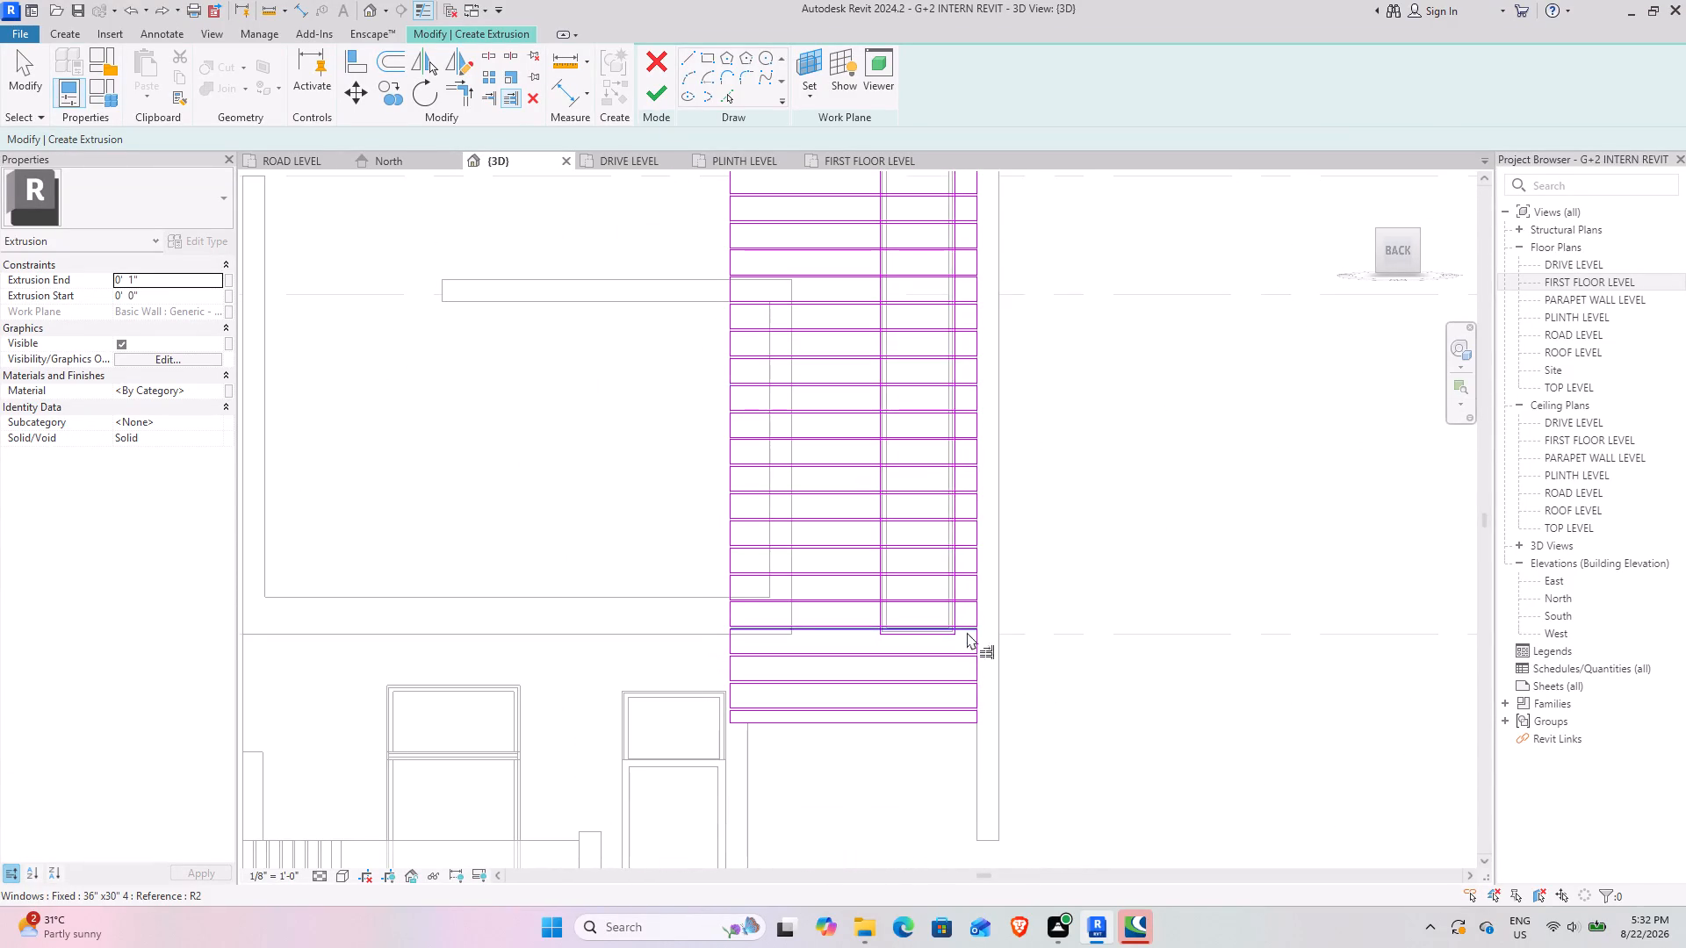
{"action": "scroll", "coordinate": [942, 625], "scroll_direction": "up", "scroll_amount": 9}
{"action": "middle_click_drag", "start_coordinate": [855, 542], "coordinate": [840, 657]}
{"action": "middle_click_drag", "start_coordinate": [778, 735], "coordinate": [821, 653]}
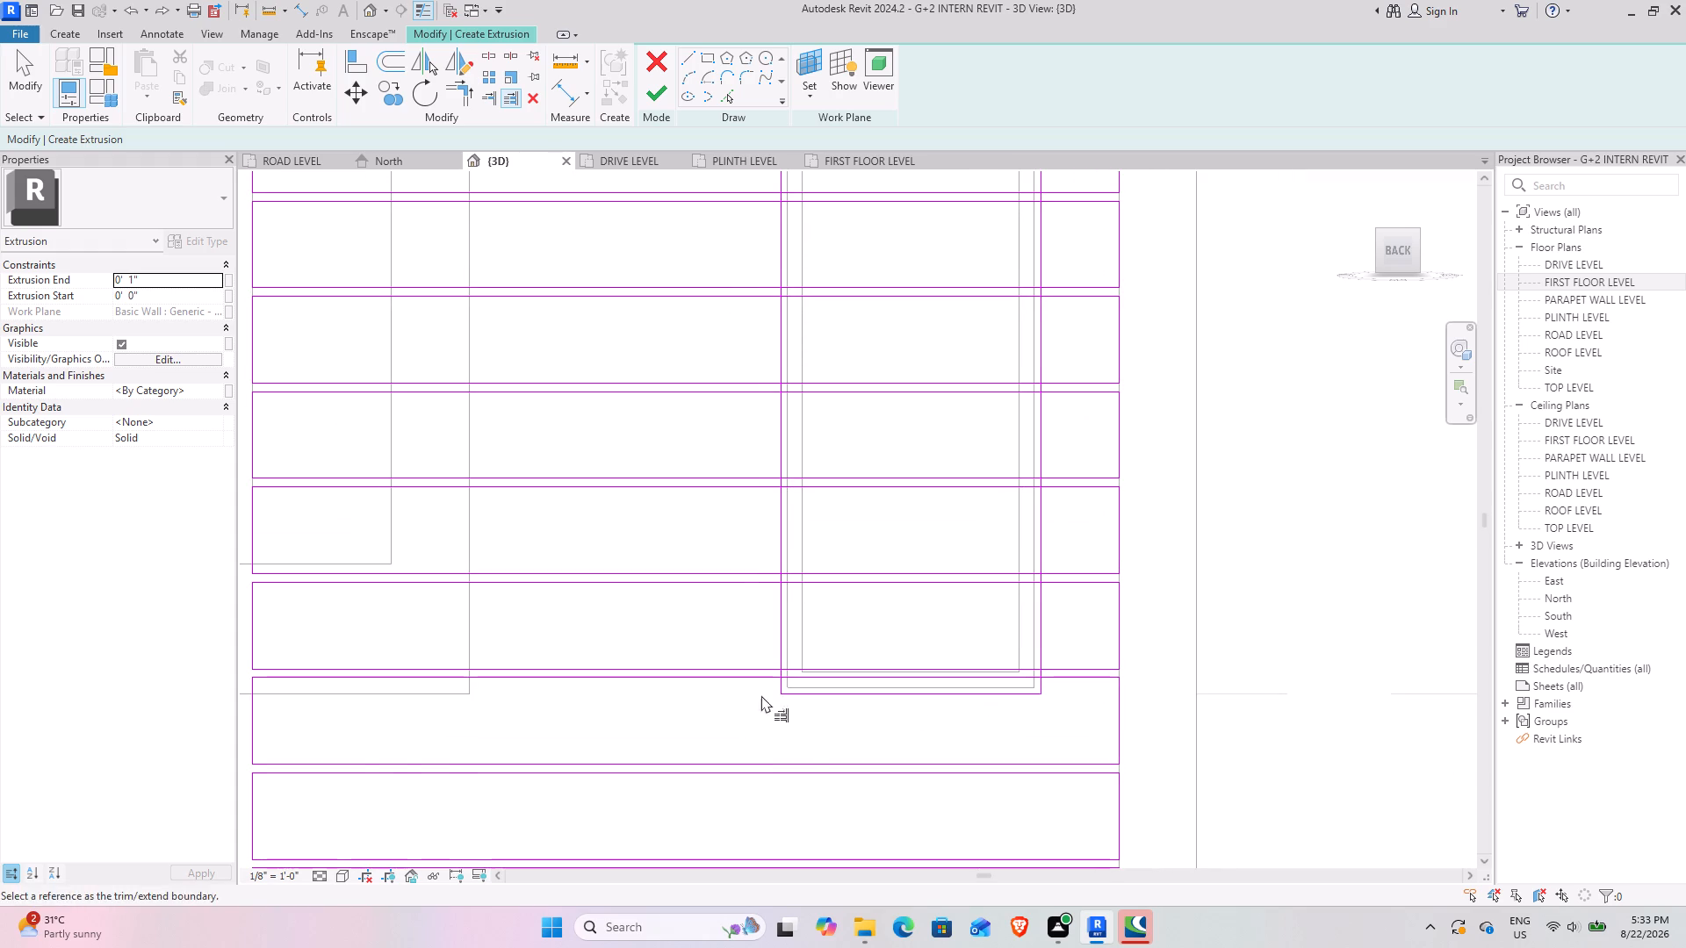
Trim all strip lines crossing the tall window to the window rectangle's left side, keeping the parts left of the window.
{"action": "left_click", "coordinate": [776, 457]}
{"action": "scroll", "coordinate": [689, 655], "scroll_direction": "down", "scroll_amount": 3}
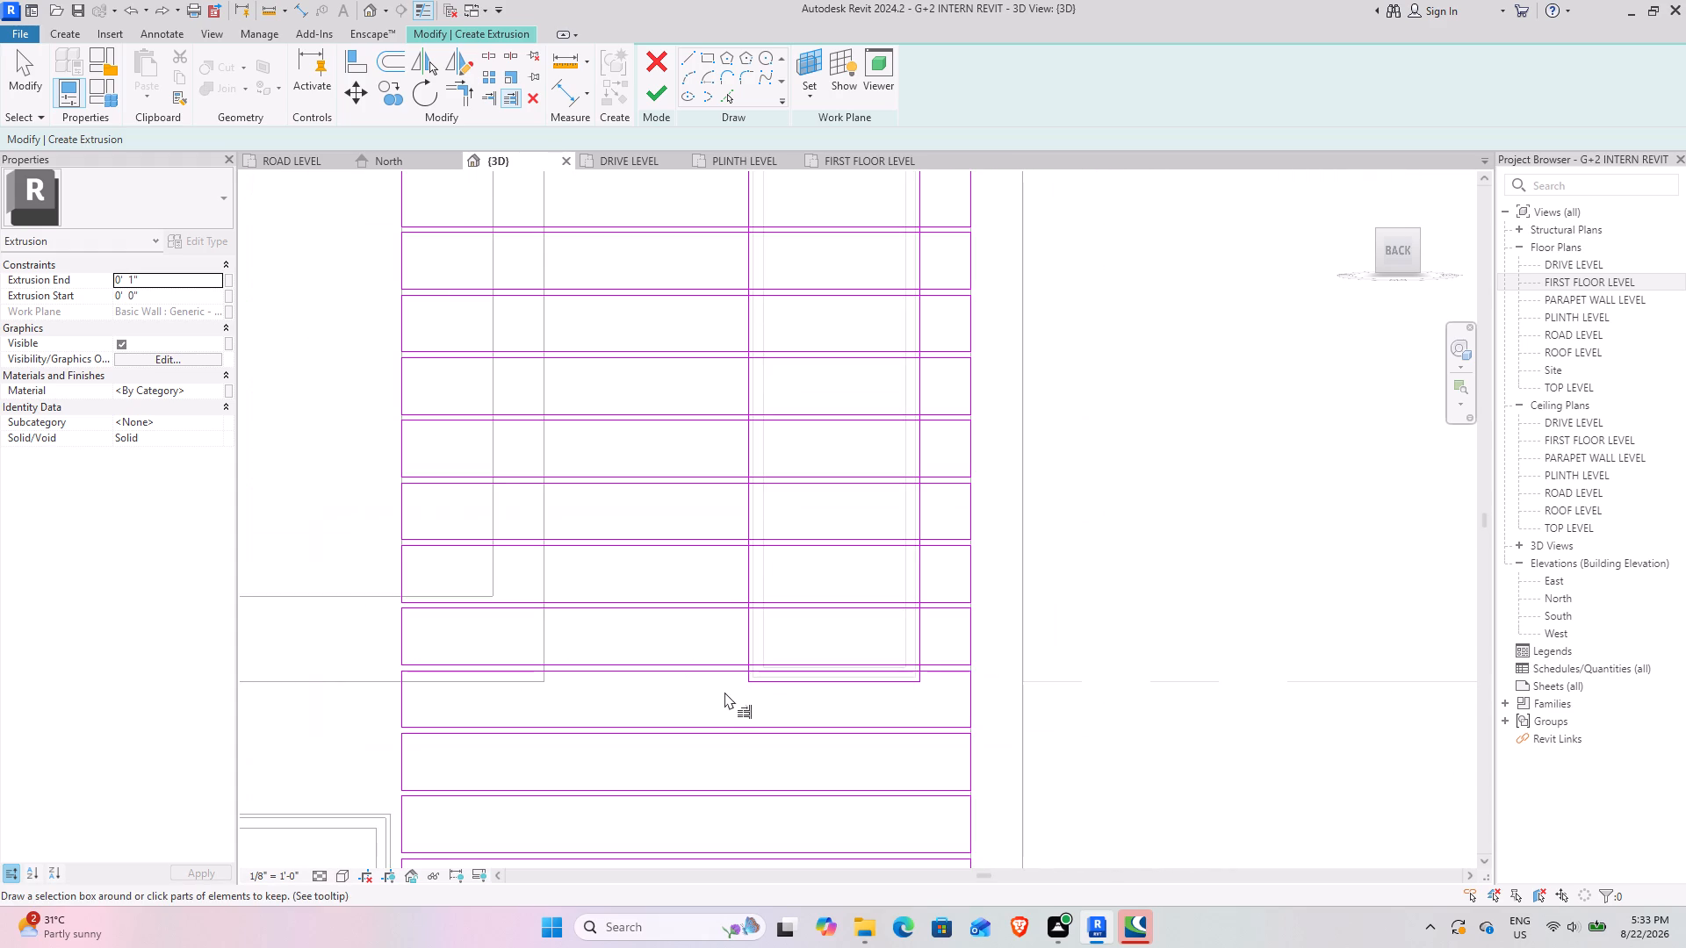
{"action": "left_click_drag", "start_coordinate": [724, 692], "coordinate": [658, 183]}
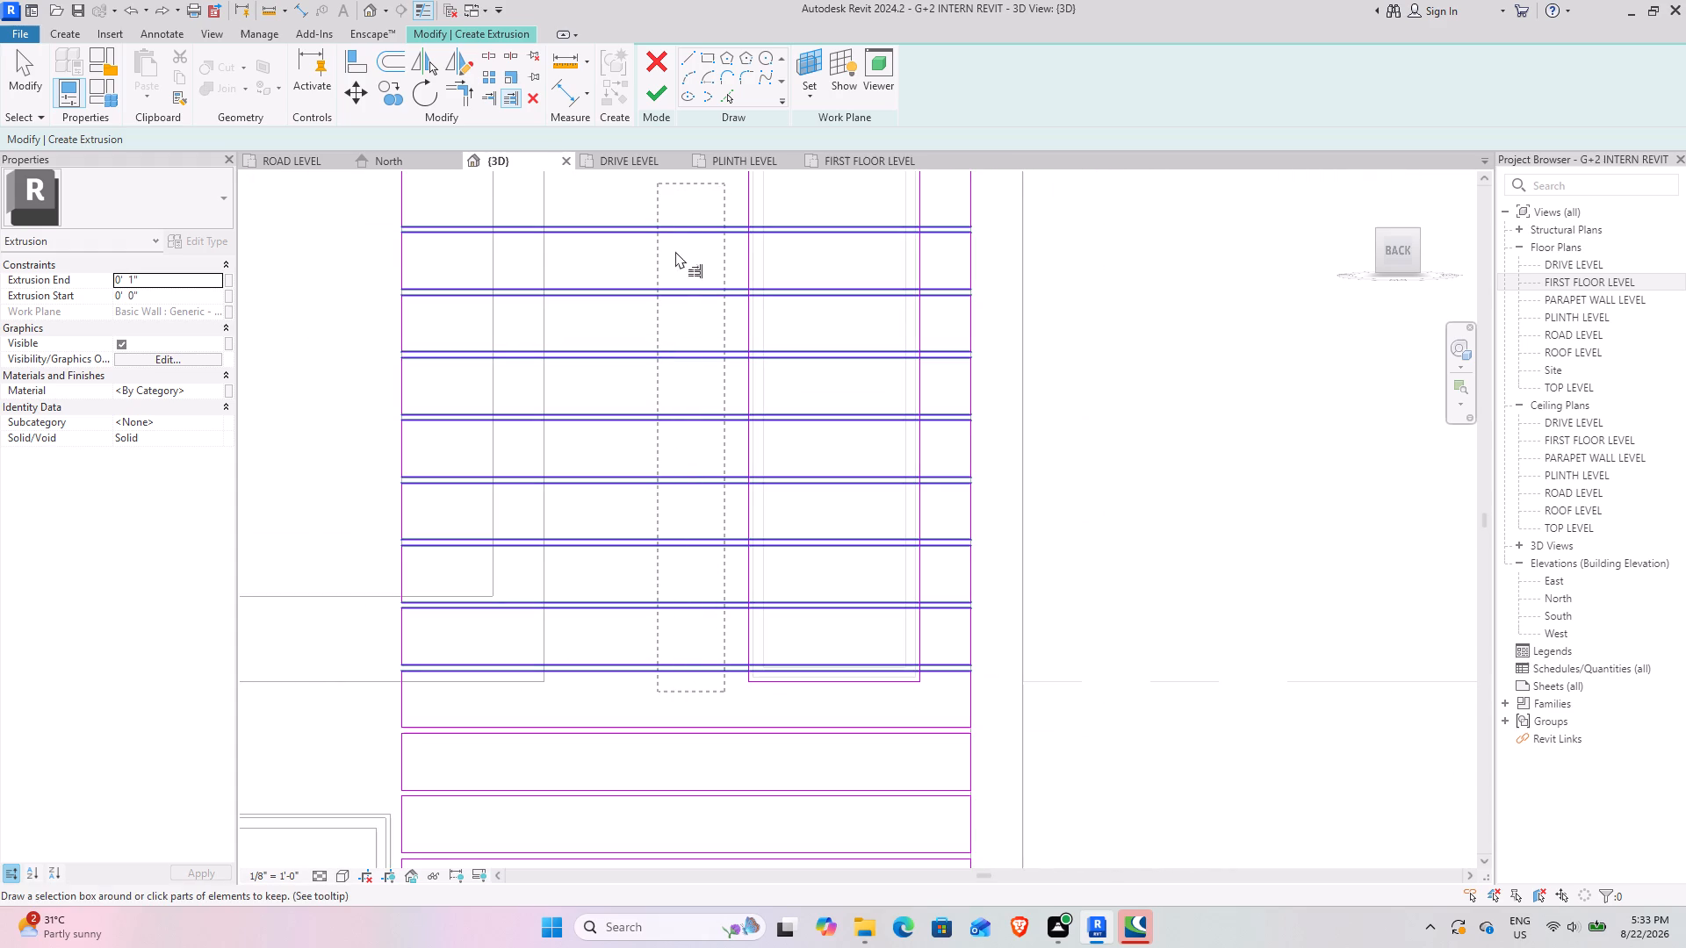
{"action": "middle_click_drag", "start_coordinate": [675, 252], "coordinate": [726, 779]}
{"action": "left_click_drag", "start_coordinate": [745, 730], "coordinate": [720, 592]}
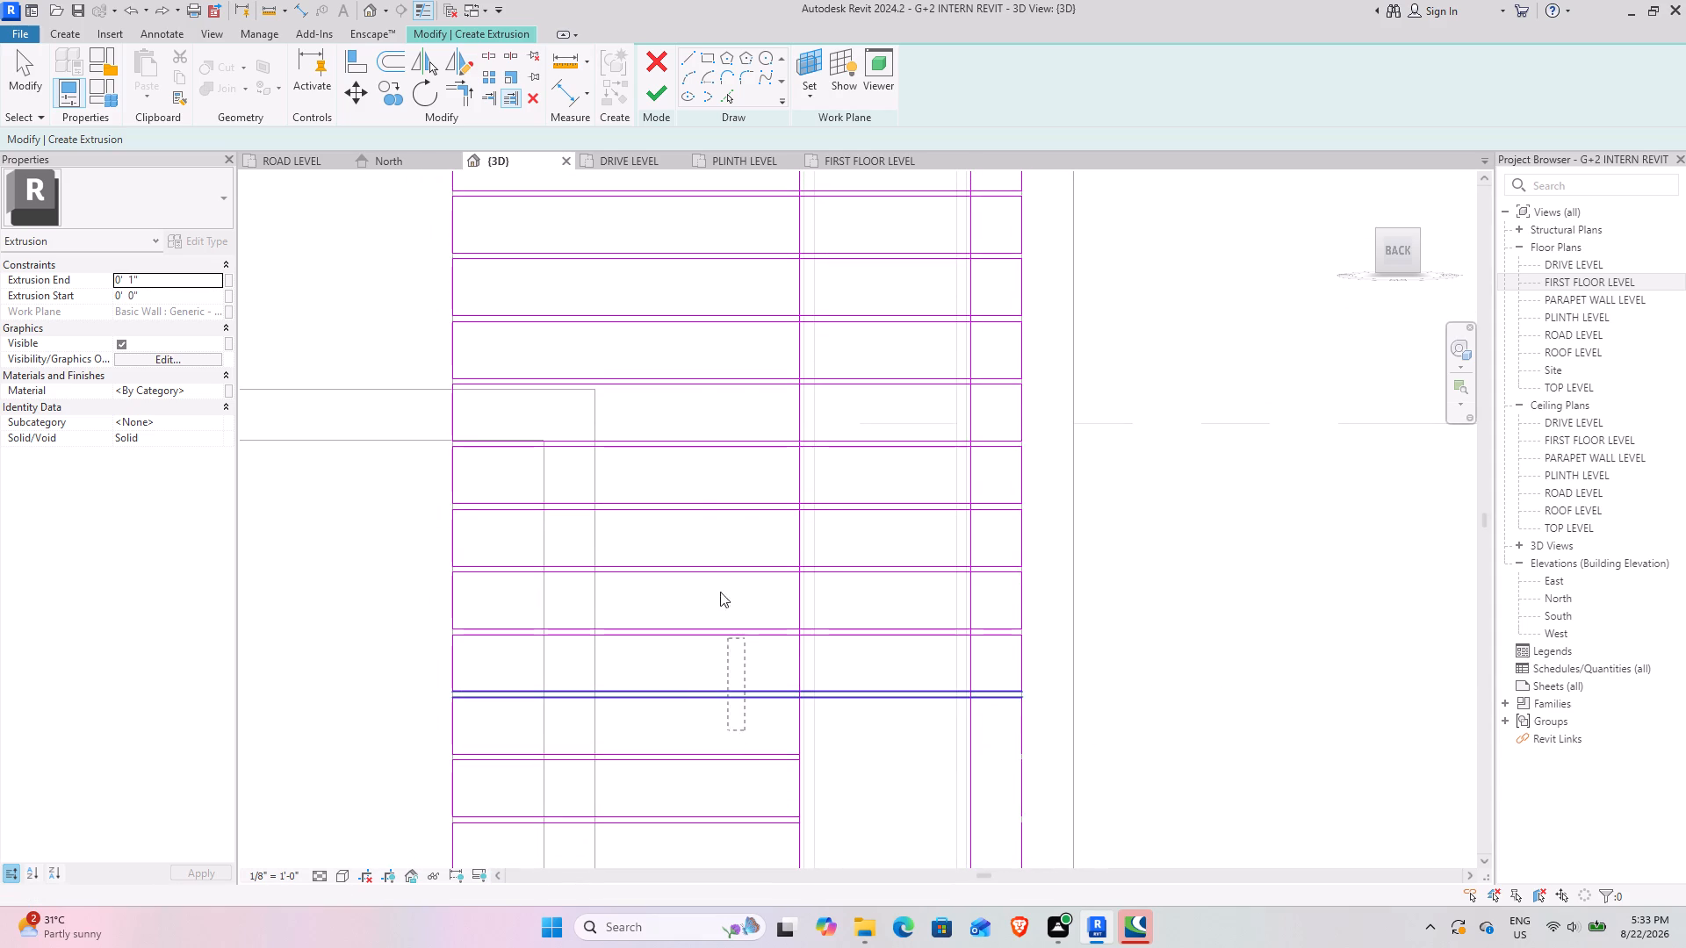
{"action": "left_click_drag", "start_coordinate": [720, 592], "coordinate": [703, 230]}
{"action": "middle_click_drag", "start_coordinate": [703, 230], "coordinate": [712, 743]}
{"action": "left_click_drag", "start_coordinate": [738, 723], "coordinate": [724, 363]}
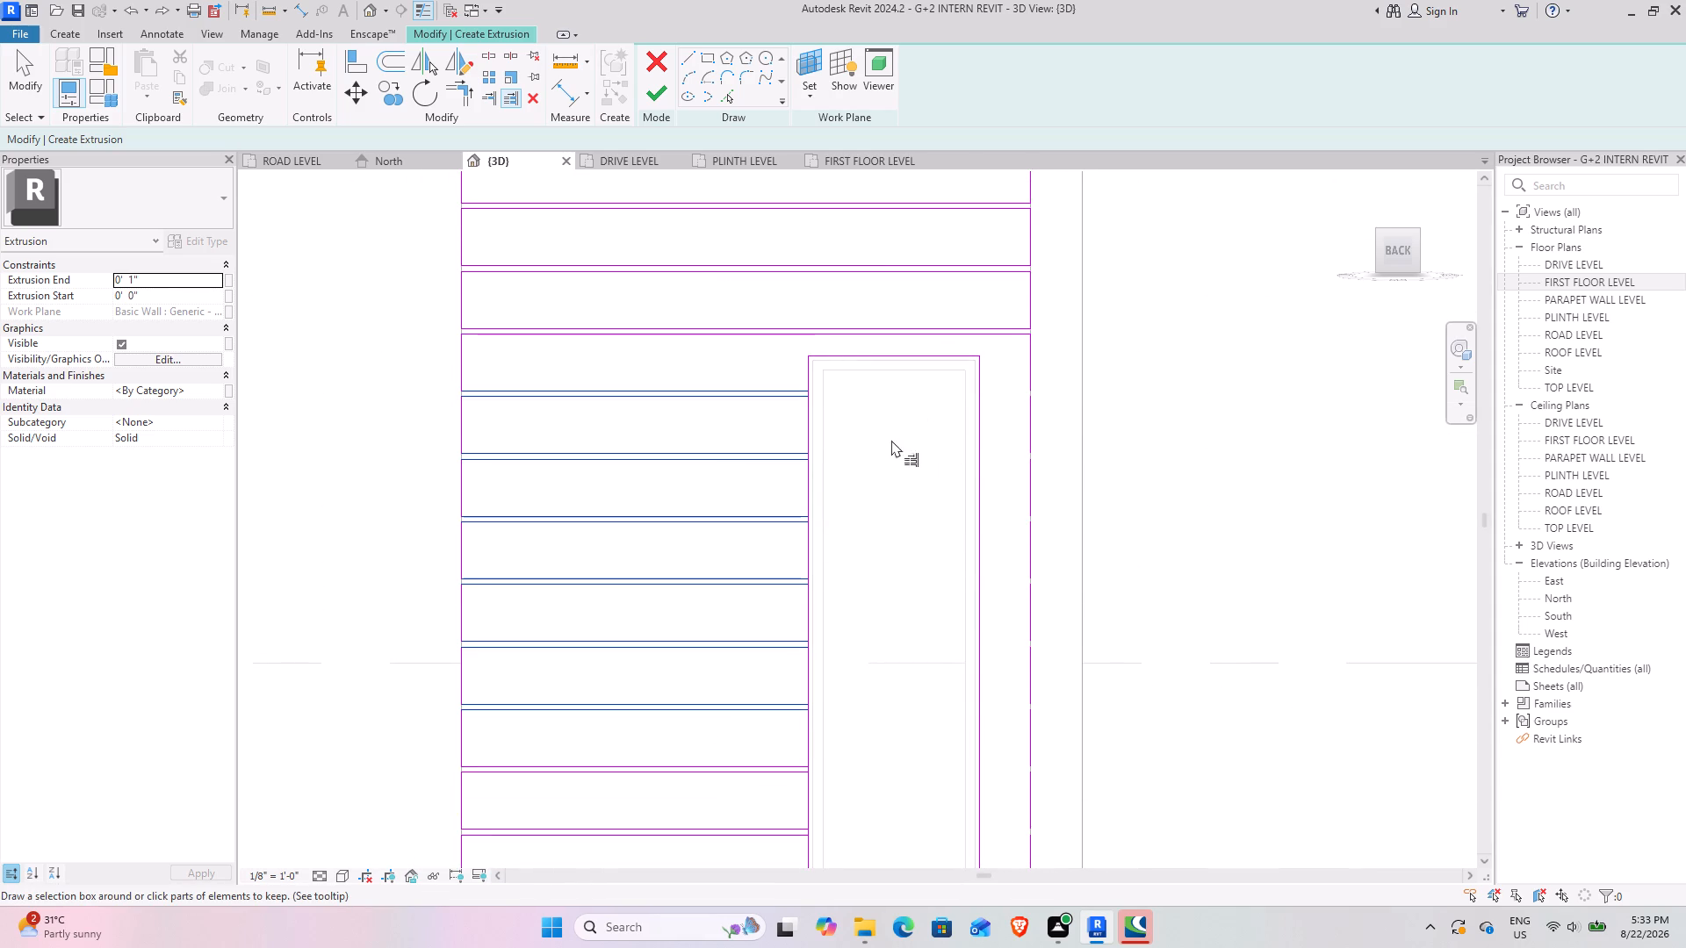
{"action": "left_click", "coordinate": [1149, 452]}
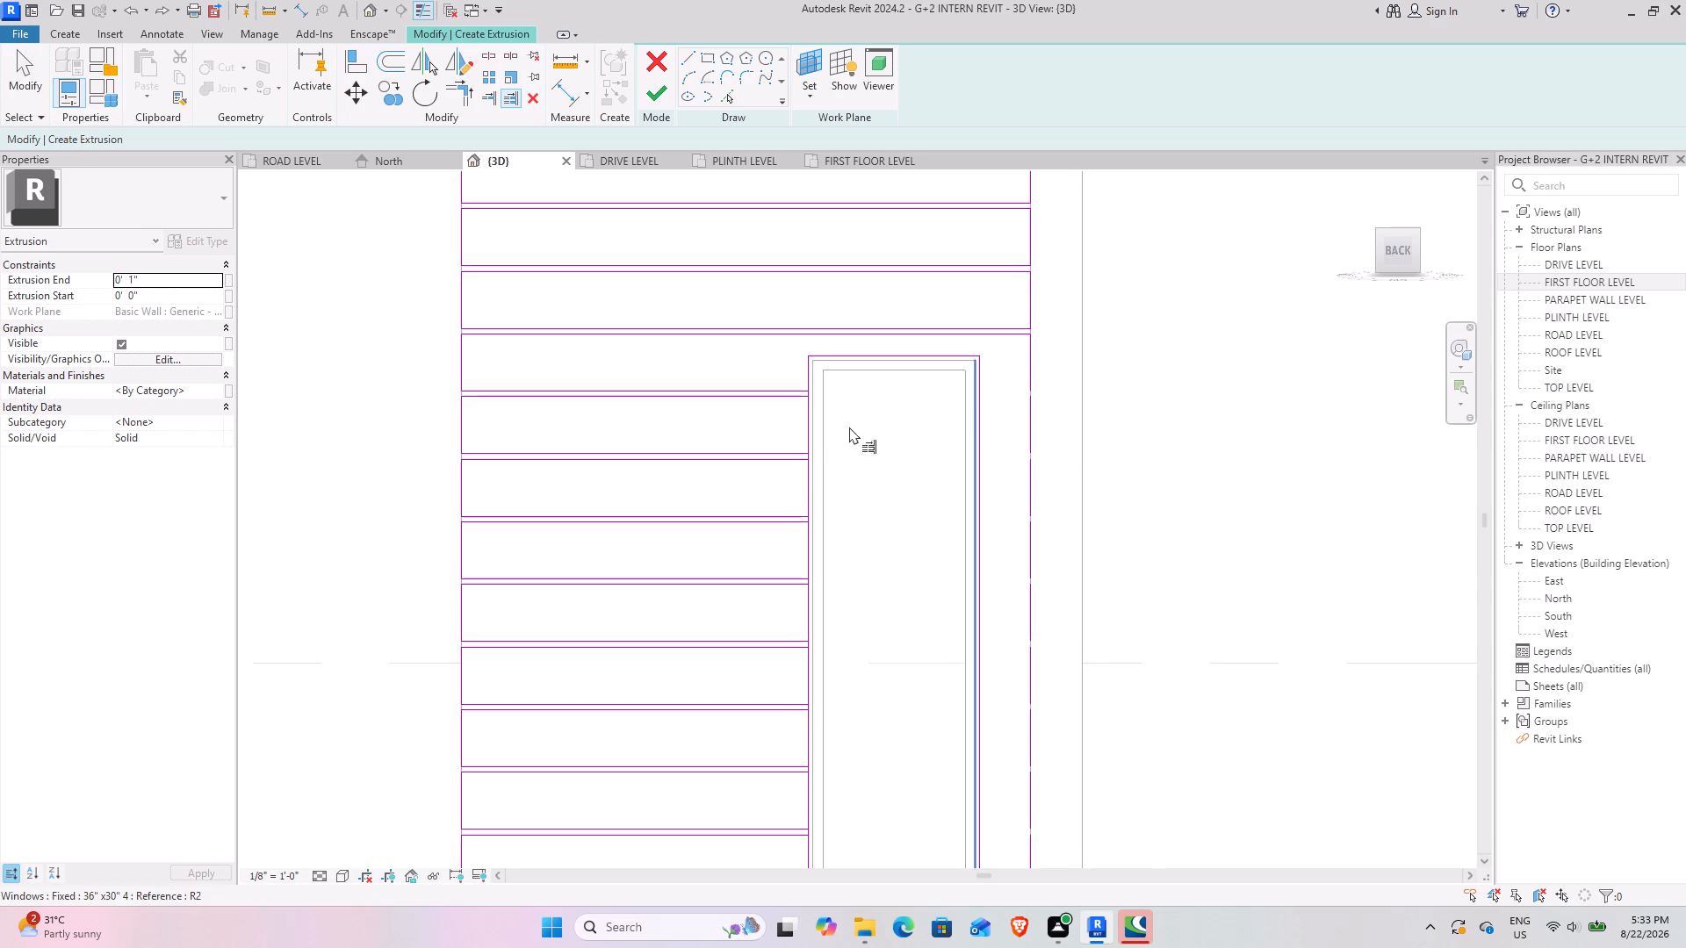
Delete the sketch line forming the window rectangle's left side.
{"action": "left_click", "coordinate": [804, 421]}
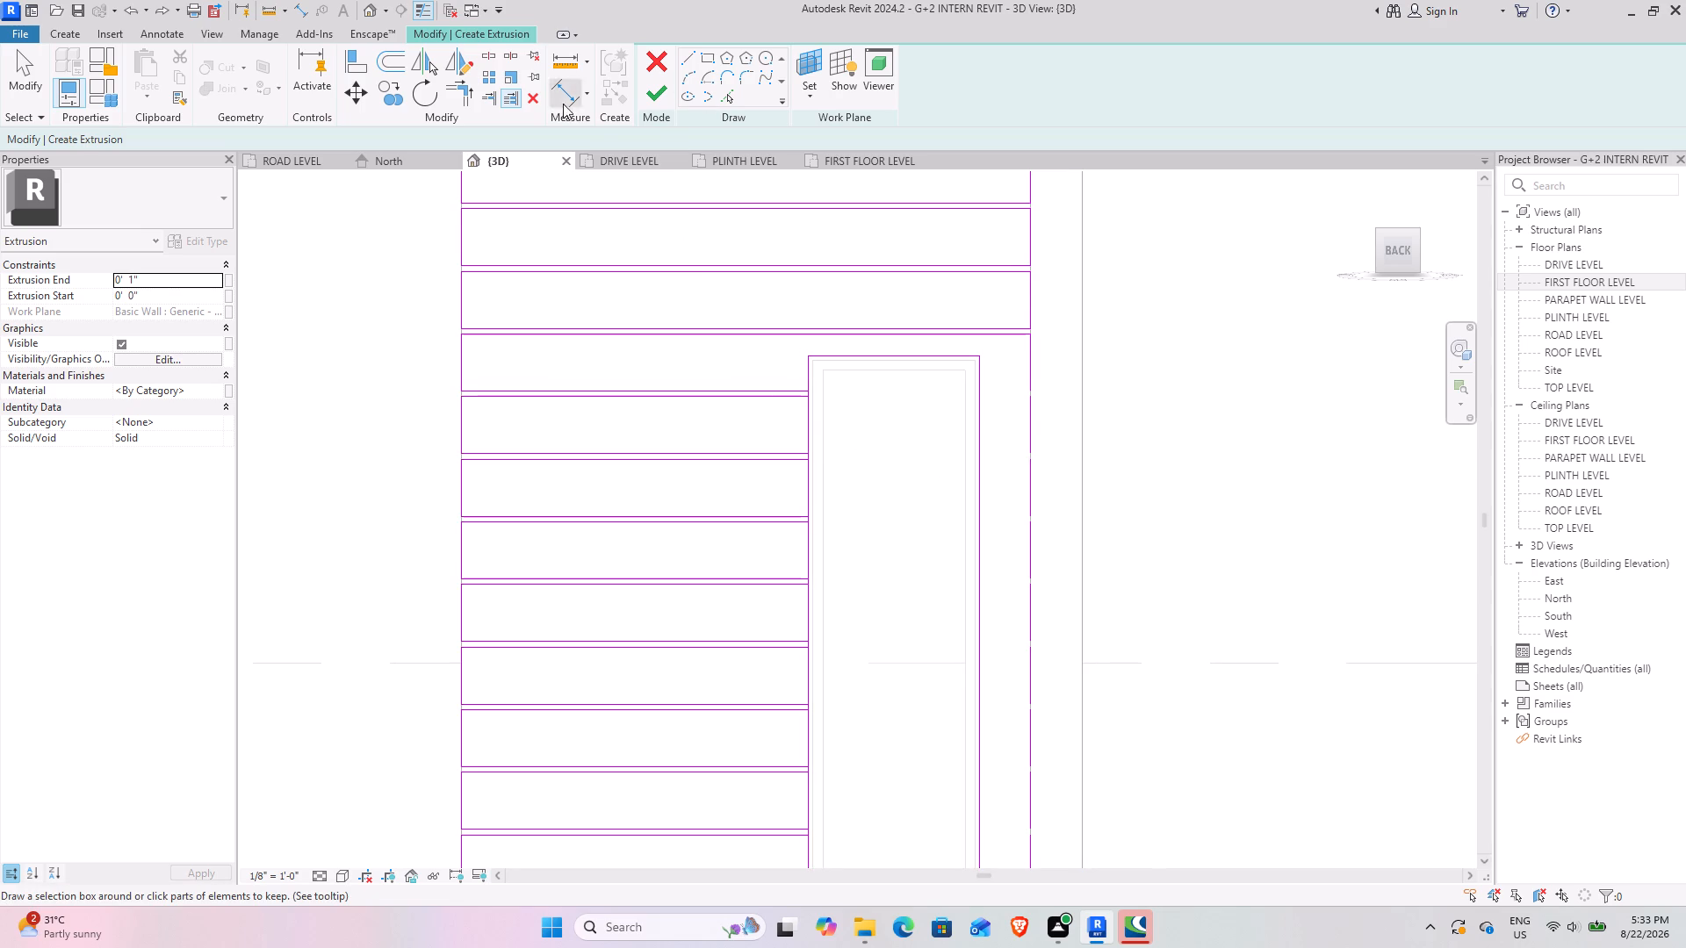
{"action": "left_click", "coordinate": [538, 106]}
{"action": "left_click", "coordinate": [806, 424]}
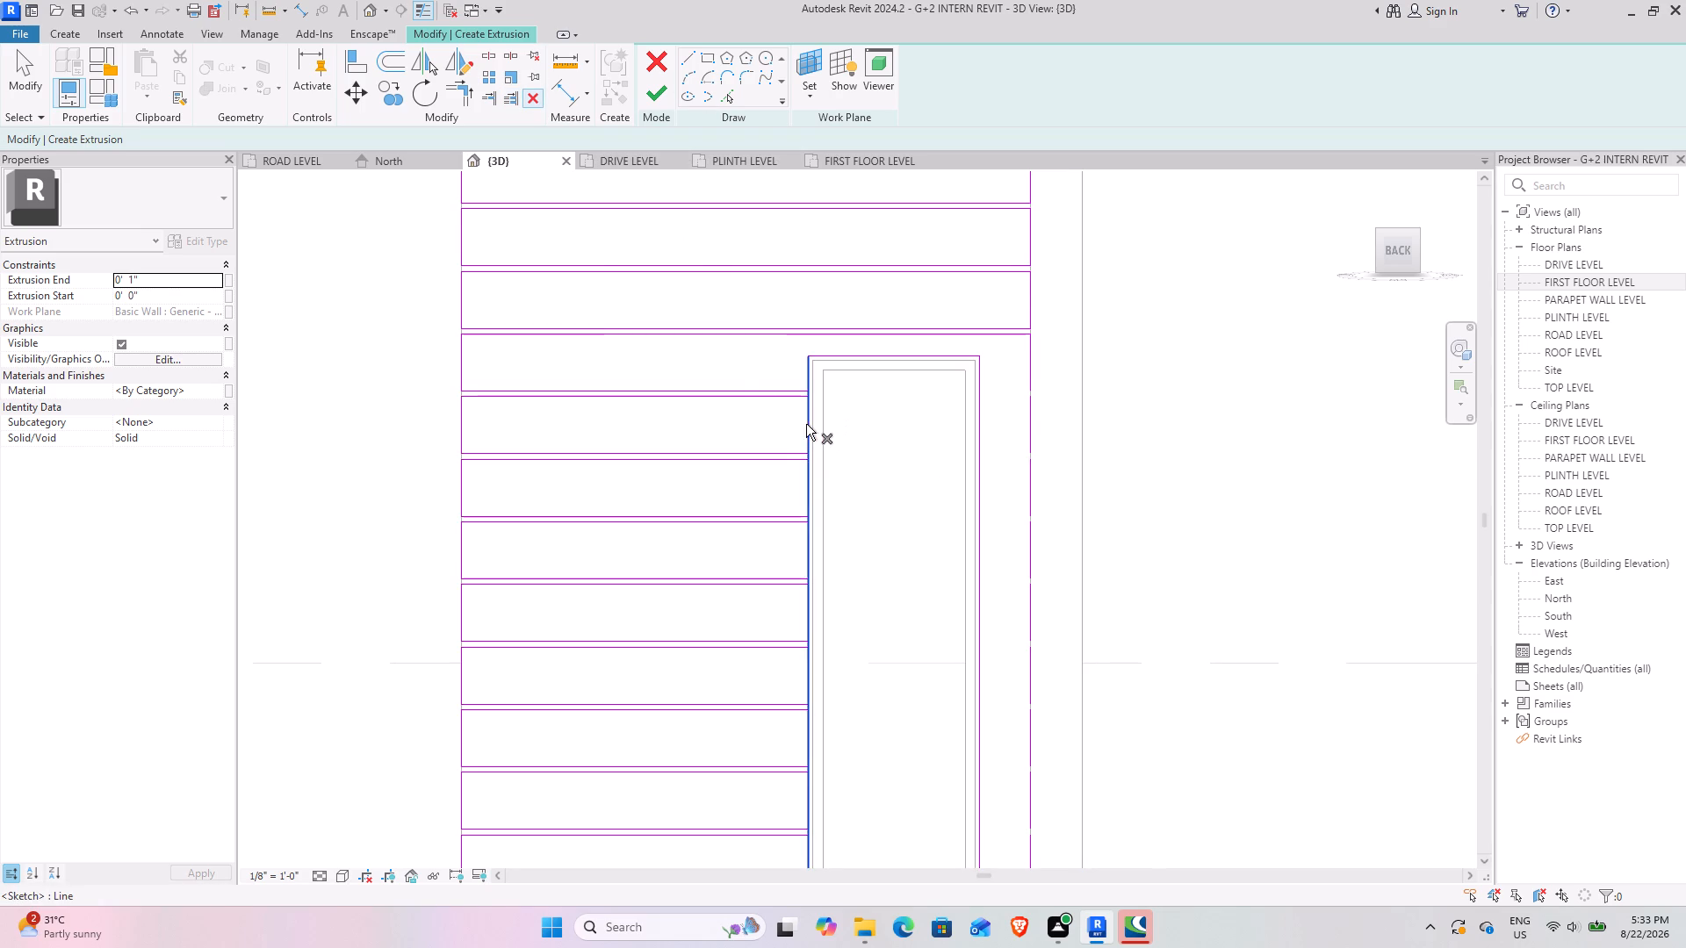
{"action": "left_click", "coordinate": [541, 95]}
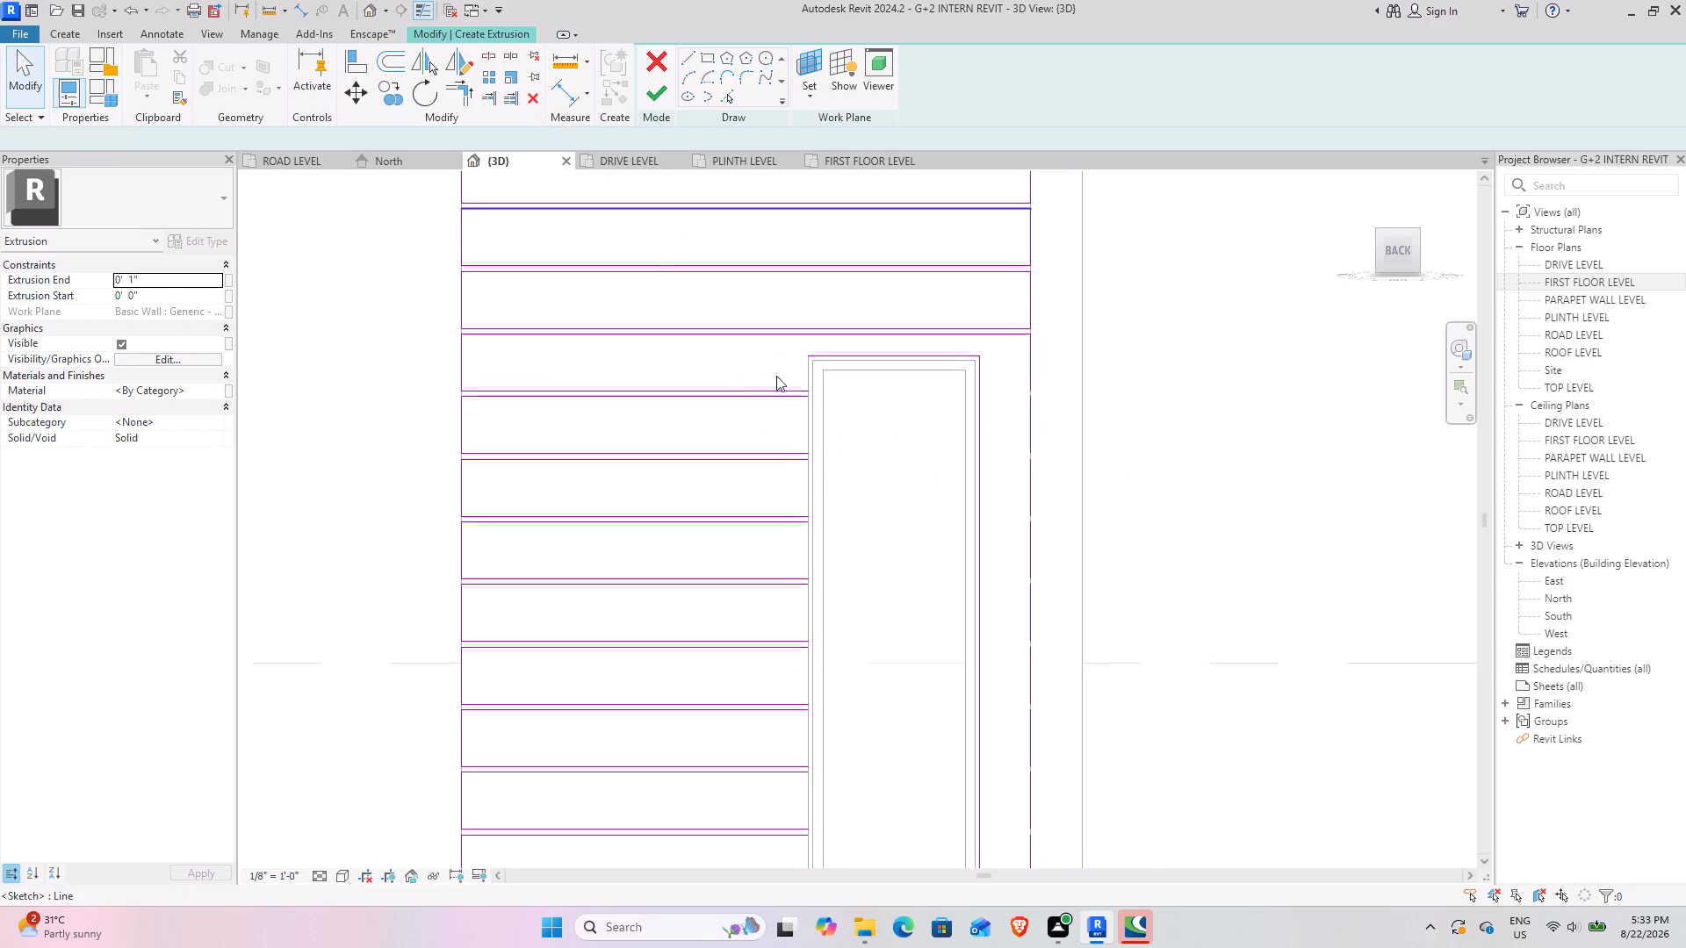
Examine the open strip ends along the window's left edge and the sketch lines remaining around the window.
{"action": "scroll", "coordinate": [877, 607], "scroll_direction": "down", "scroll_amount": 2}
{"action": "scroll", "coordinate": [821, 596], "scroll_direction": "up", "scroll_amount": 9}
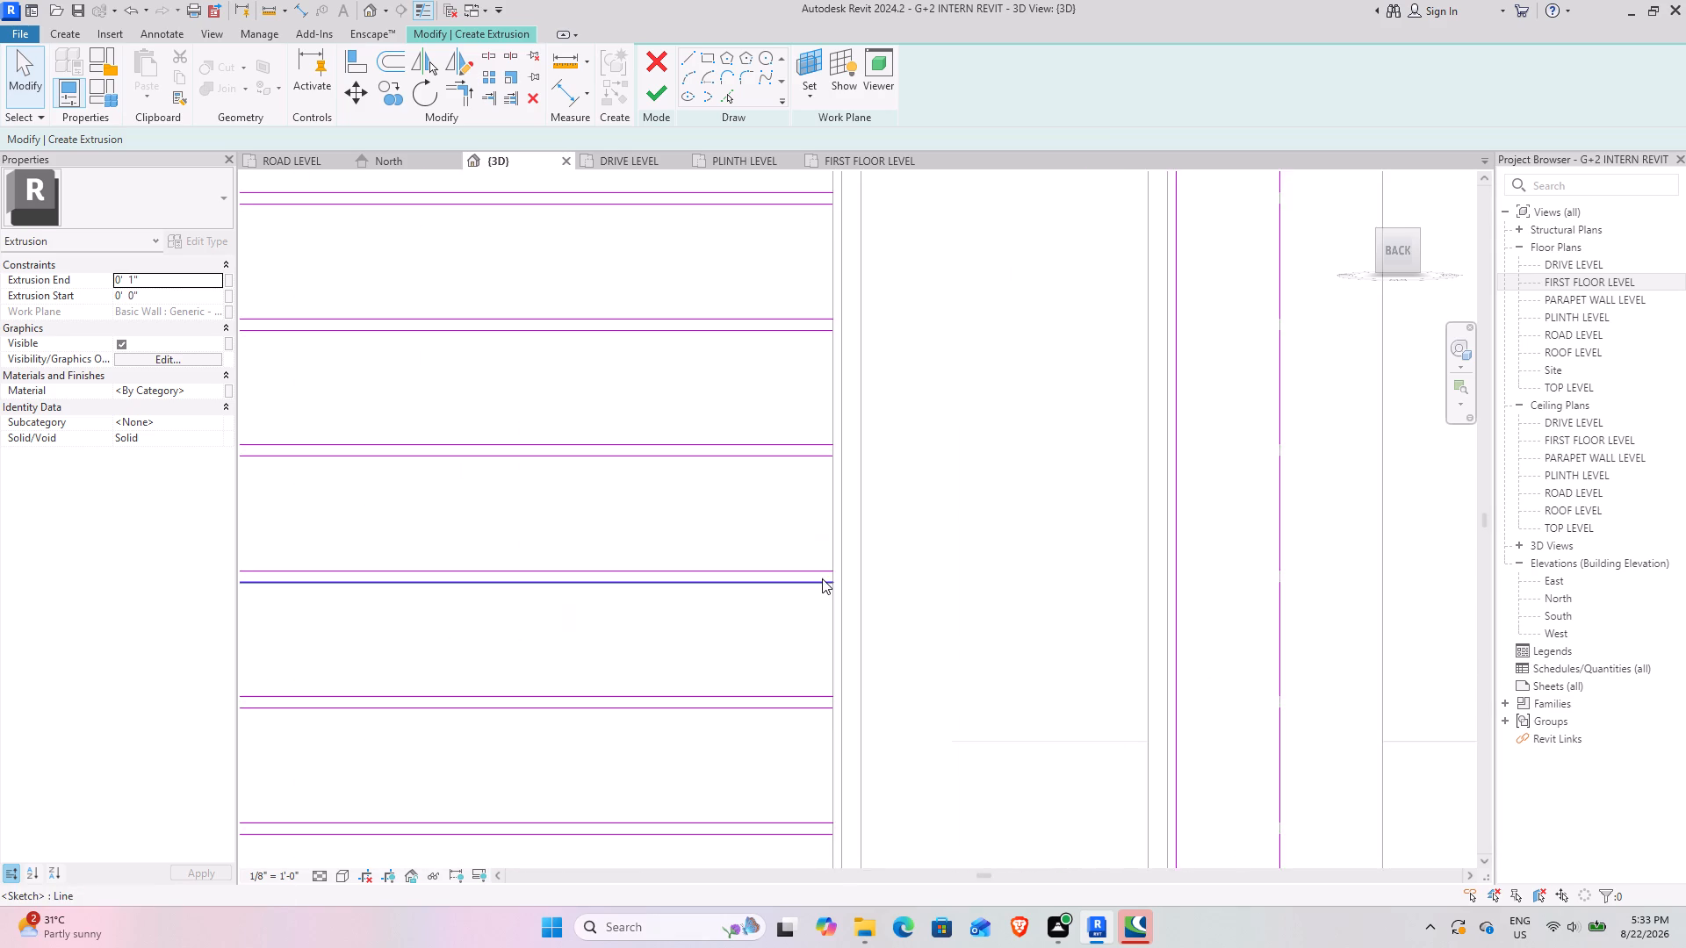
{"action": "scroll", "coordinate": [822, 578], "scroll_direction": "up", "scroll_amount": 3}
{"action": "scroll", "coordinate": [864, 591], "scroll_direction": "down", "scroll_amount": 11}
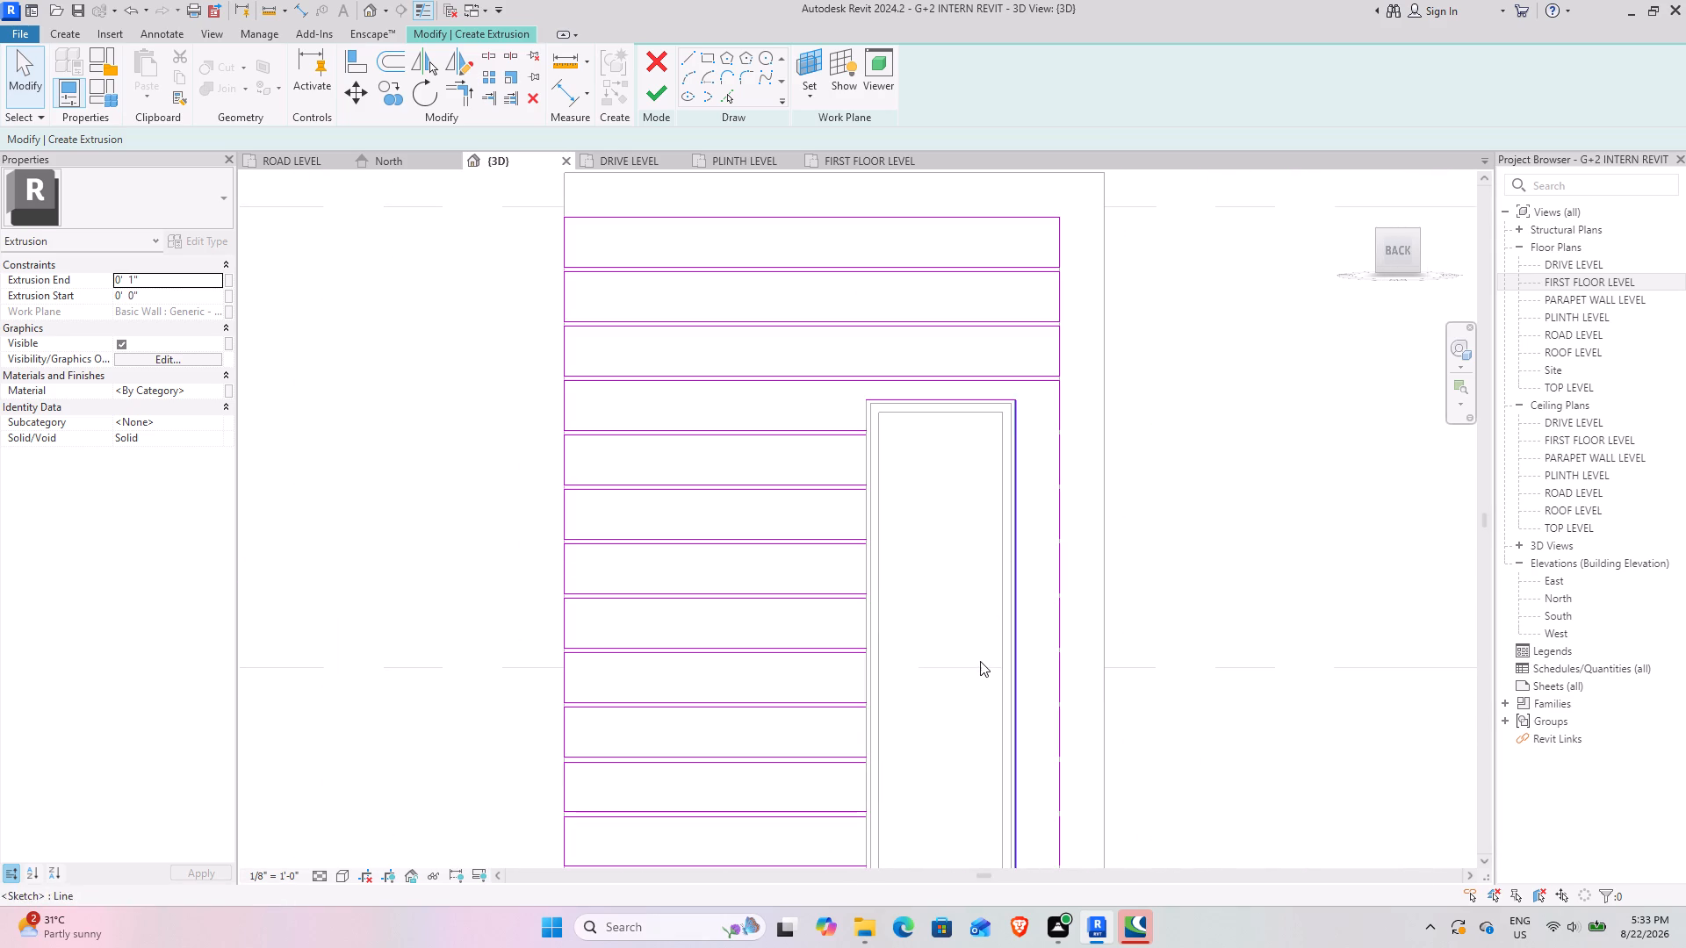
{"action": "scroll", "coordinate": [980, 661], "scroll_direction": "down", "scroll_amount": 2}
{"action": "middle_click_drag", "start_coordinate": [958, 661], "coordinate": [887, 481]}
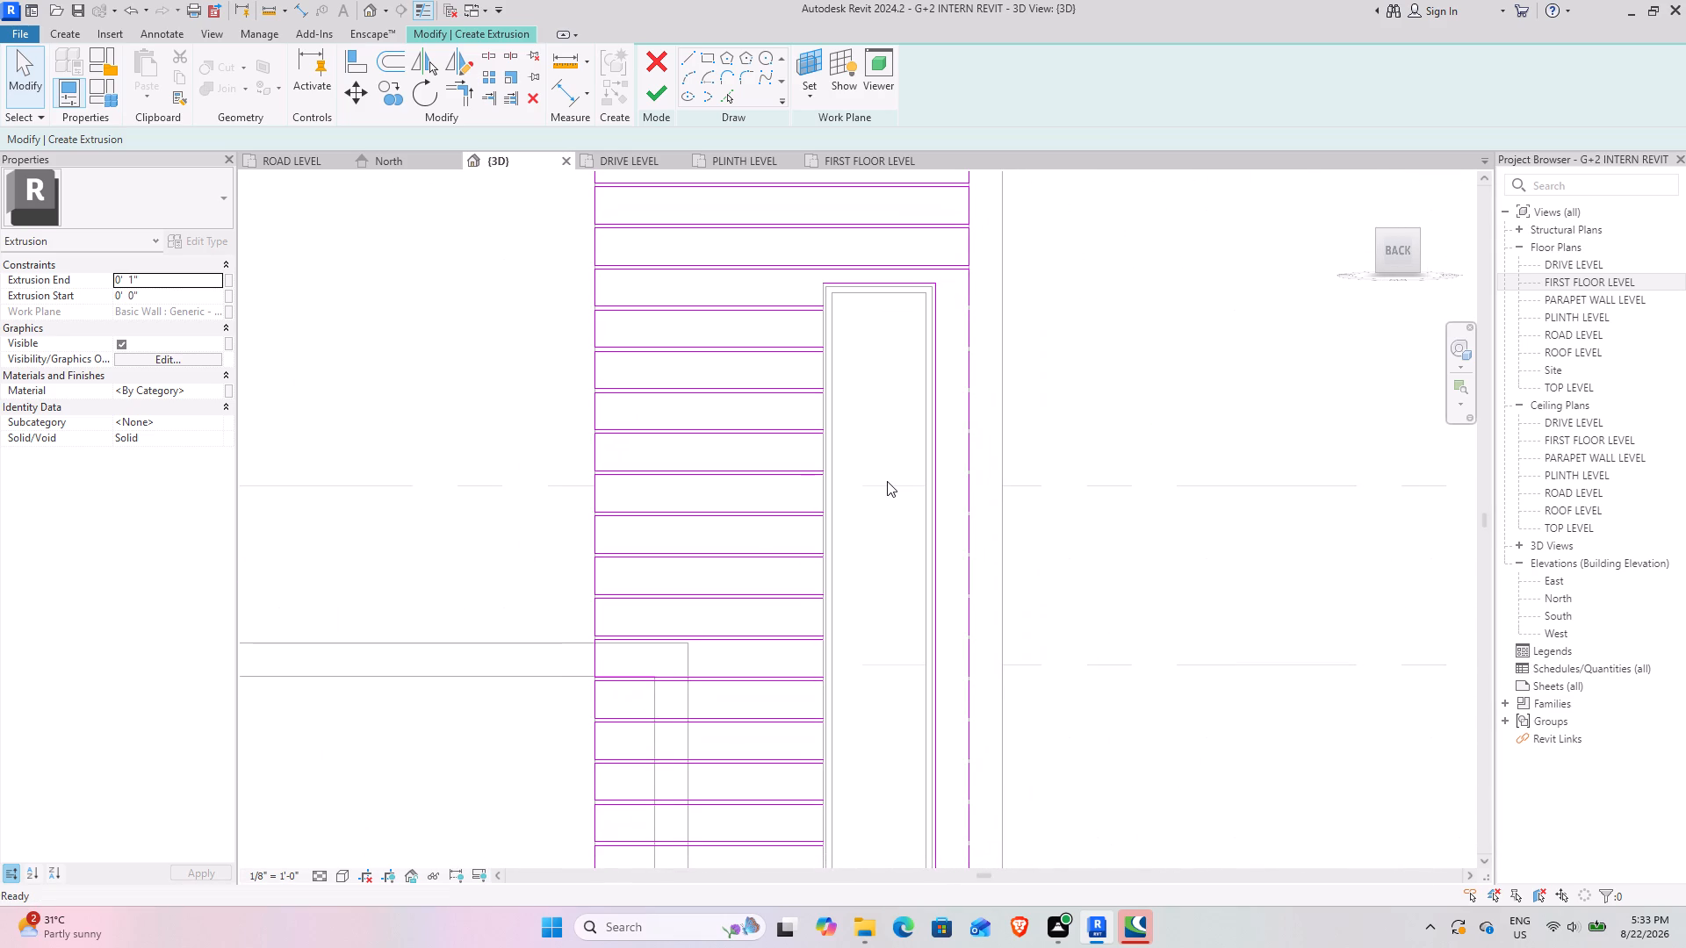
{"action": "scroll", "coordinate": [888, 449], "scroll_direction": "down", "scroll_amount": 2}
{"action": "middle_click_drag", "start_coordinate": [885, 503], "coordinate": [839, 578]}
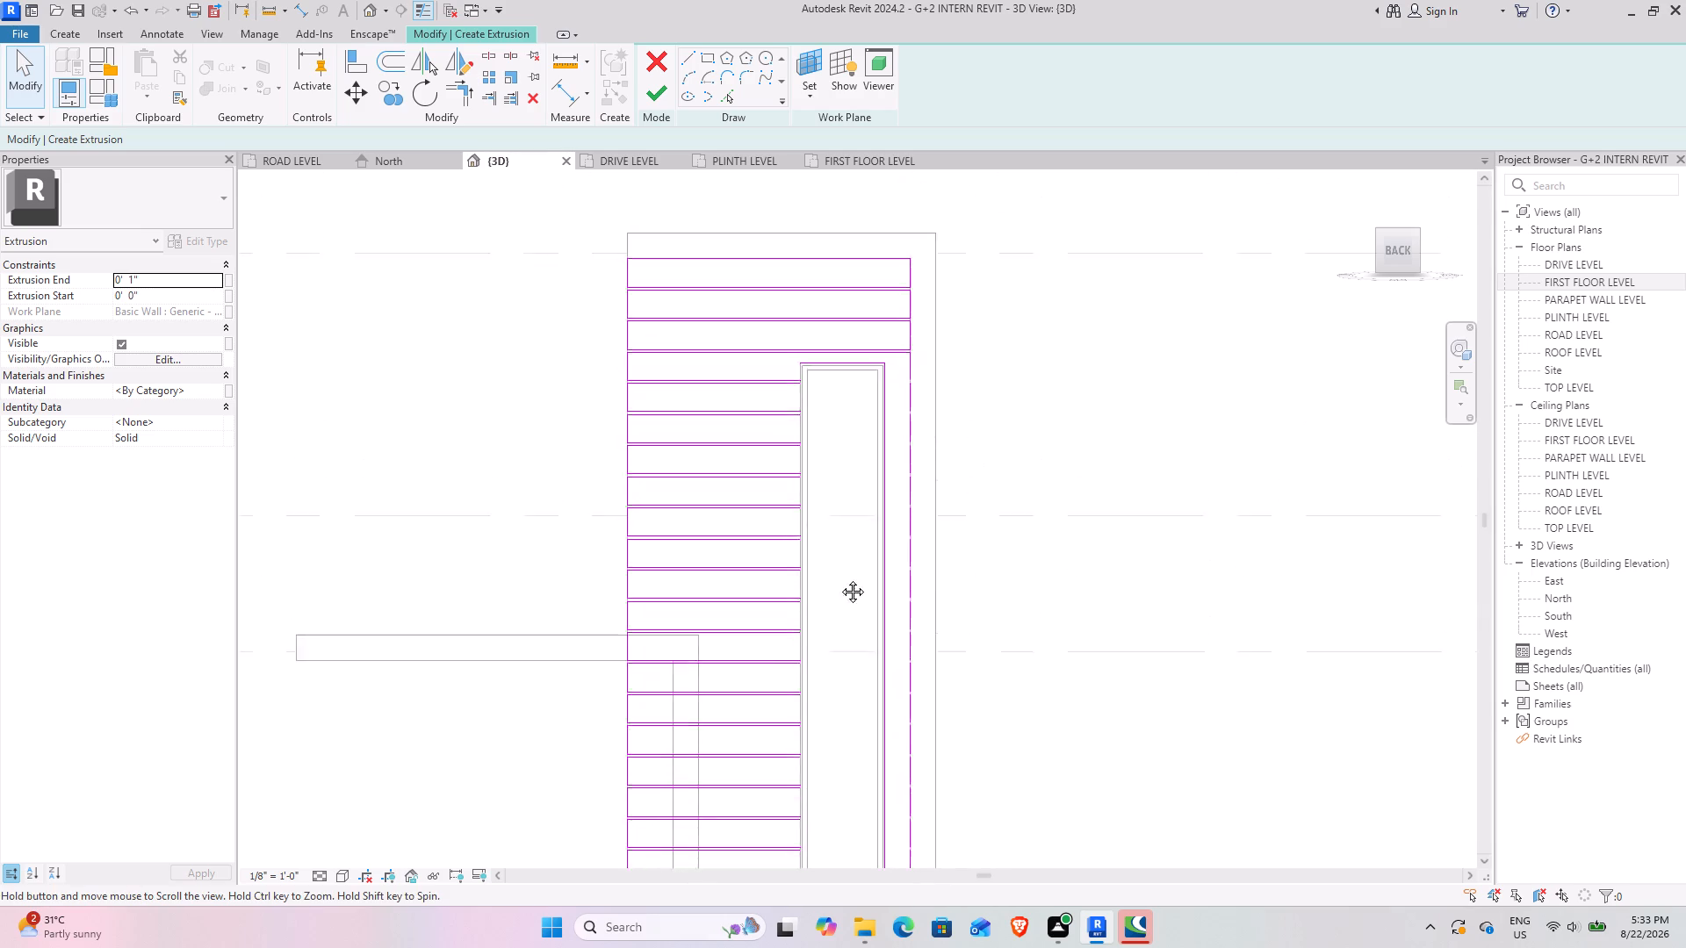
{"action": "middle_click_drag", "start_coordinate": [839, 578], "coordinate": [834, 634]}
{"action": "scroll", "coordinate": [806, 431], "scroll_direction": "up", "scroll_amount": 10}
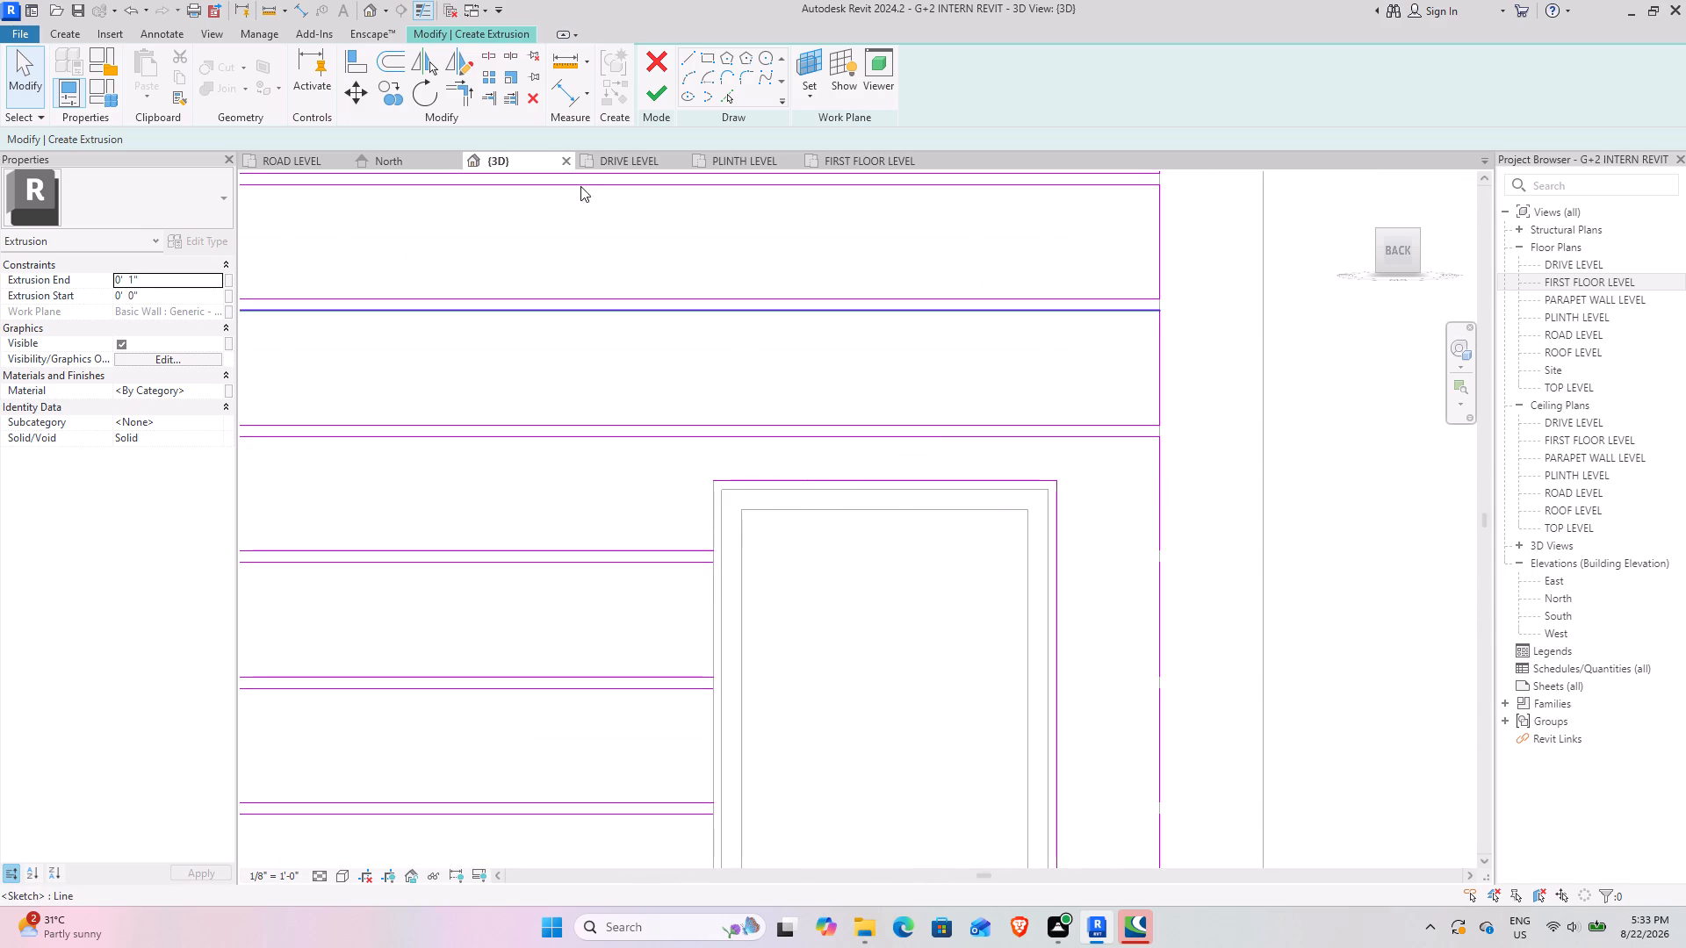
Draw vertical lines along the window's left edge closing the top four cut strips, starting from the window's top-left corner.
{"action": "left_click", "coordinate": [688, 53]}
{"action": "left_click", "coordinate": [714, 485]}
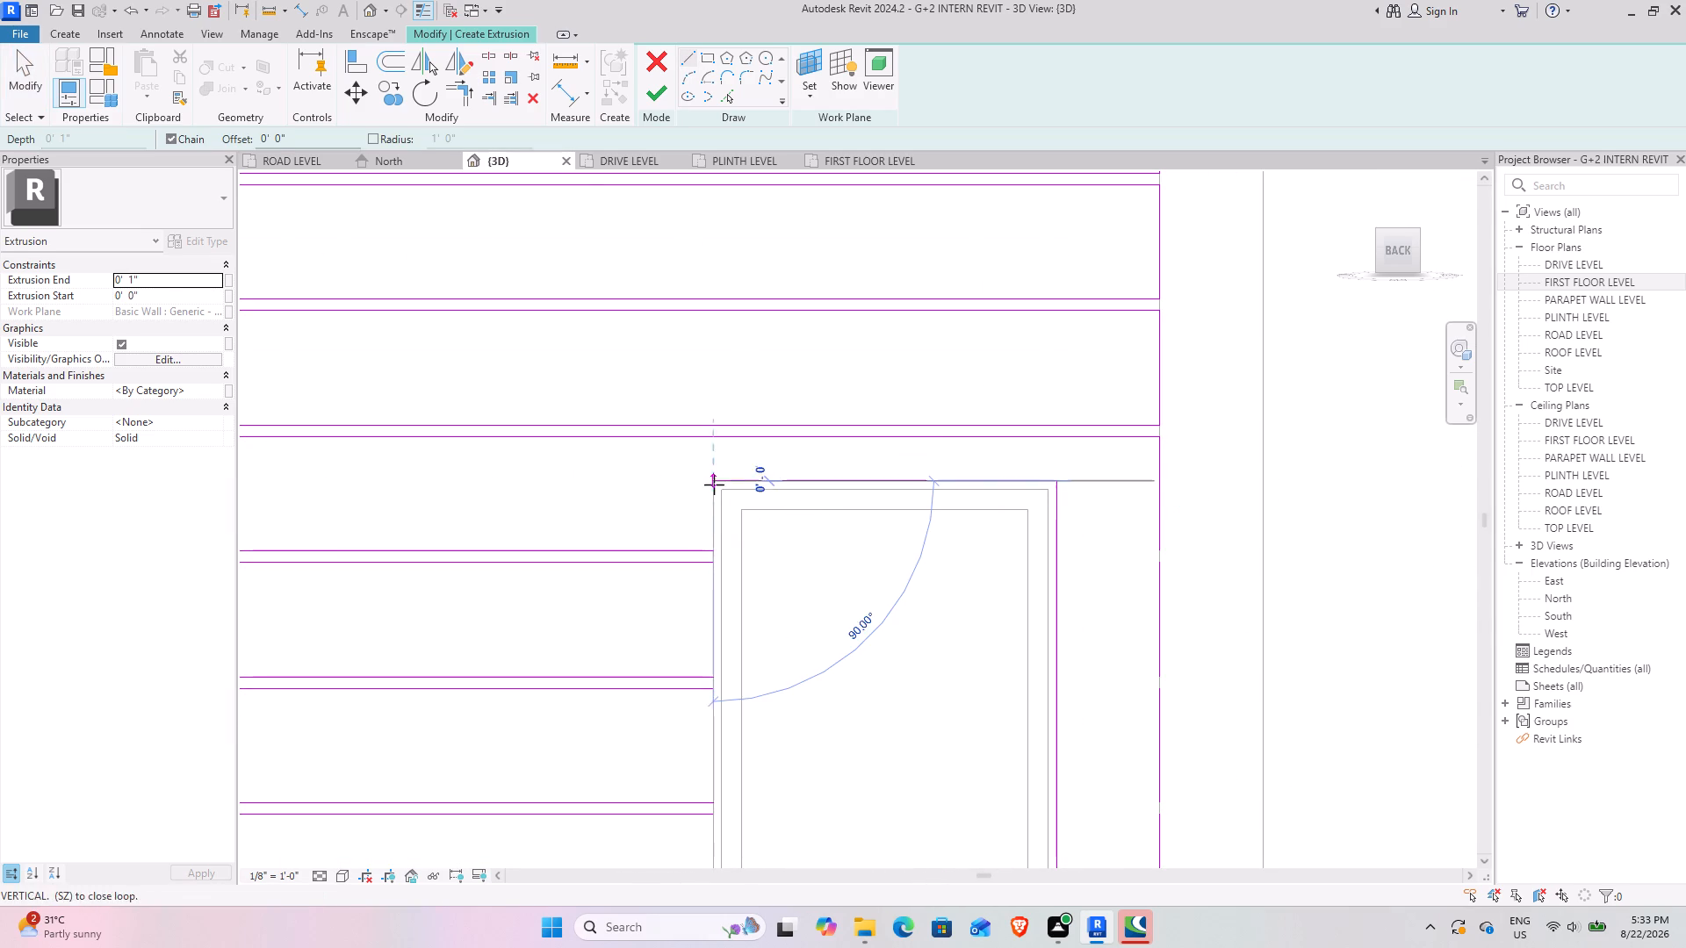
{"action": "left_click", "coordinate": [712, 550]}
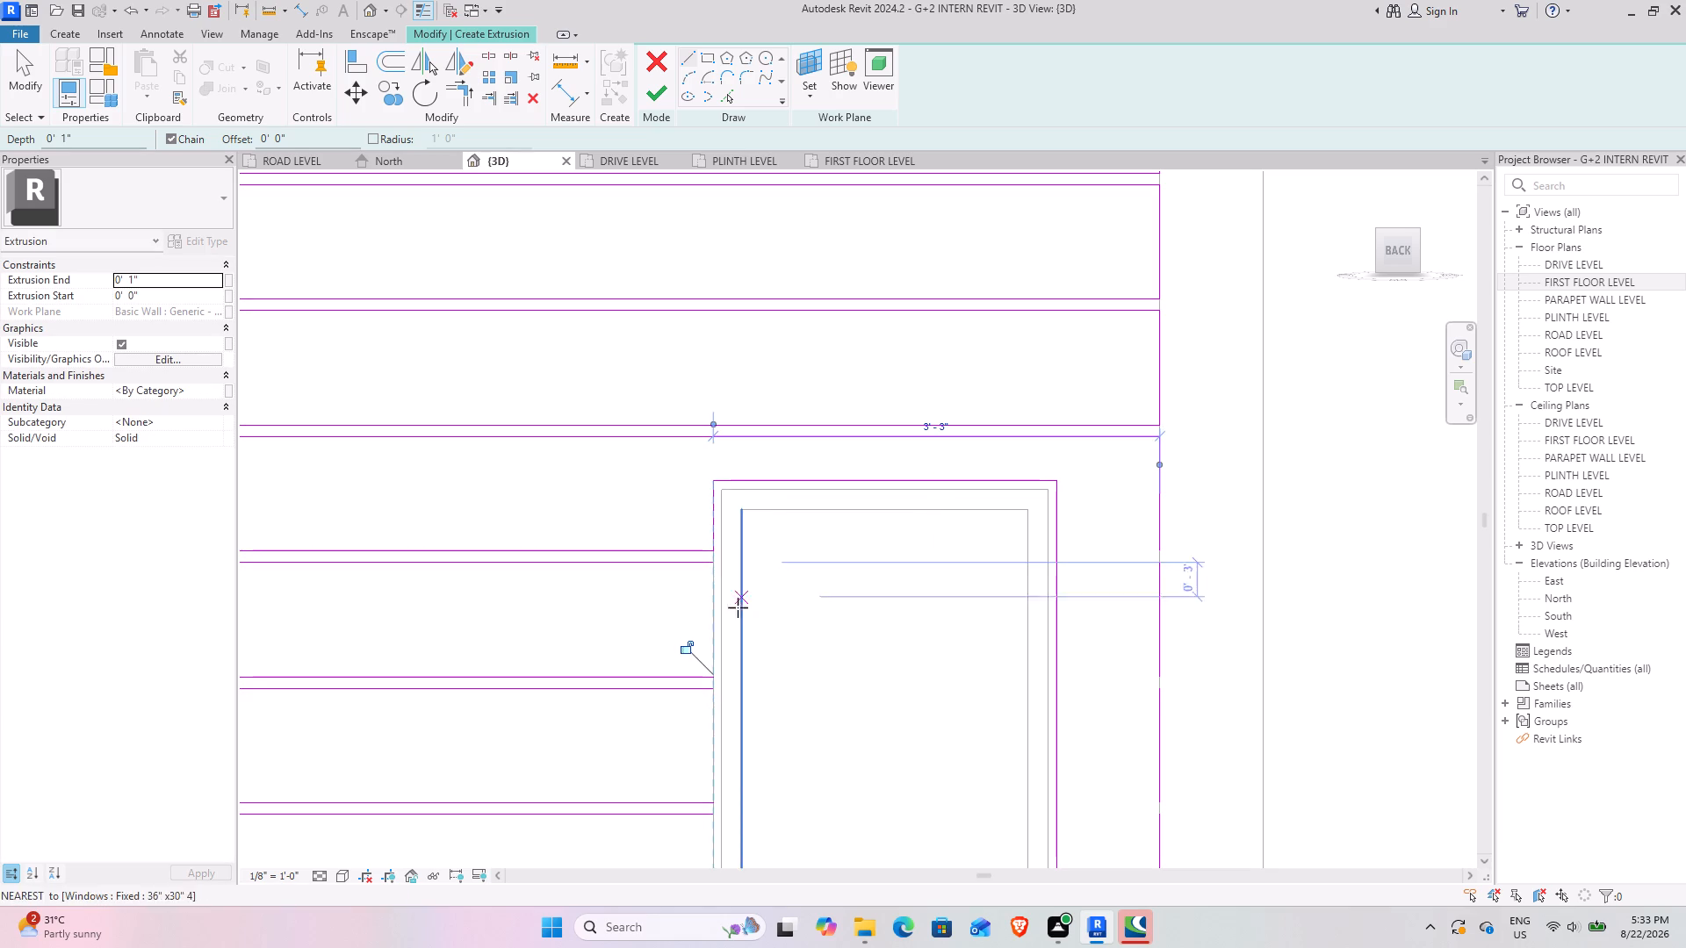
{"action": "left_click", "coordinate": [713, 568]}
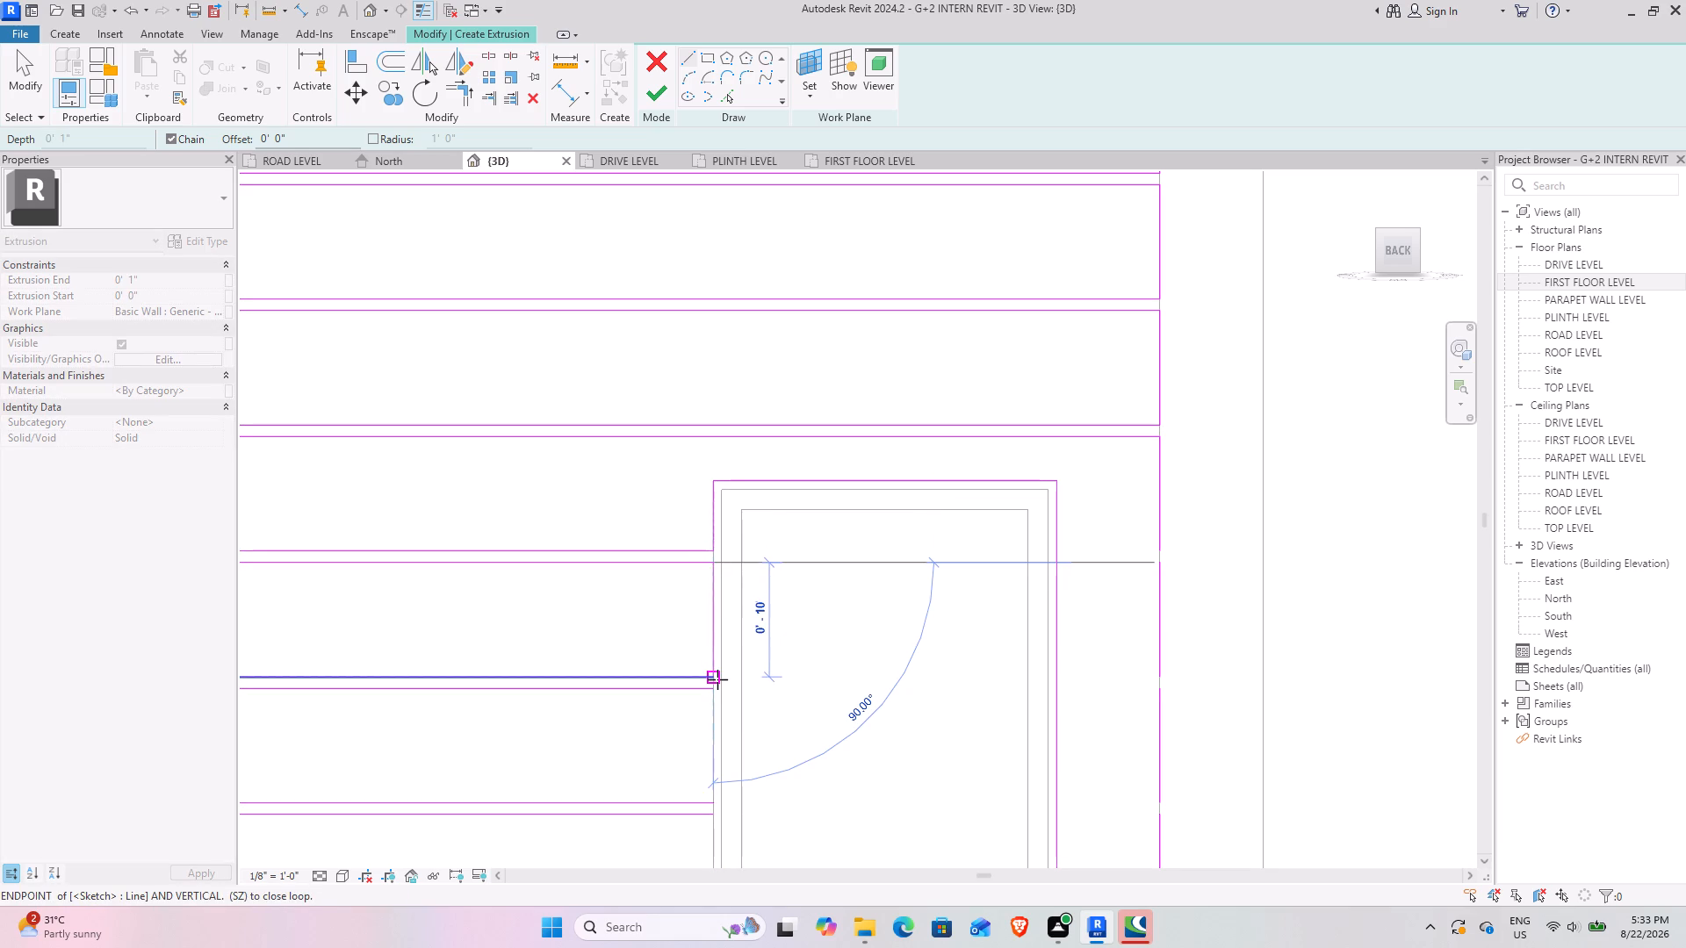
{"action": "left_click", "coordinate": [717, 680]}
{"action": "middle_click_drag", "start_coordinate": [809, 742], "coordinate": [919, 480]}
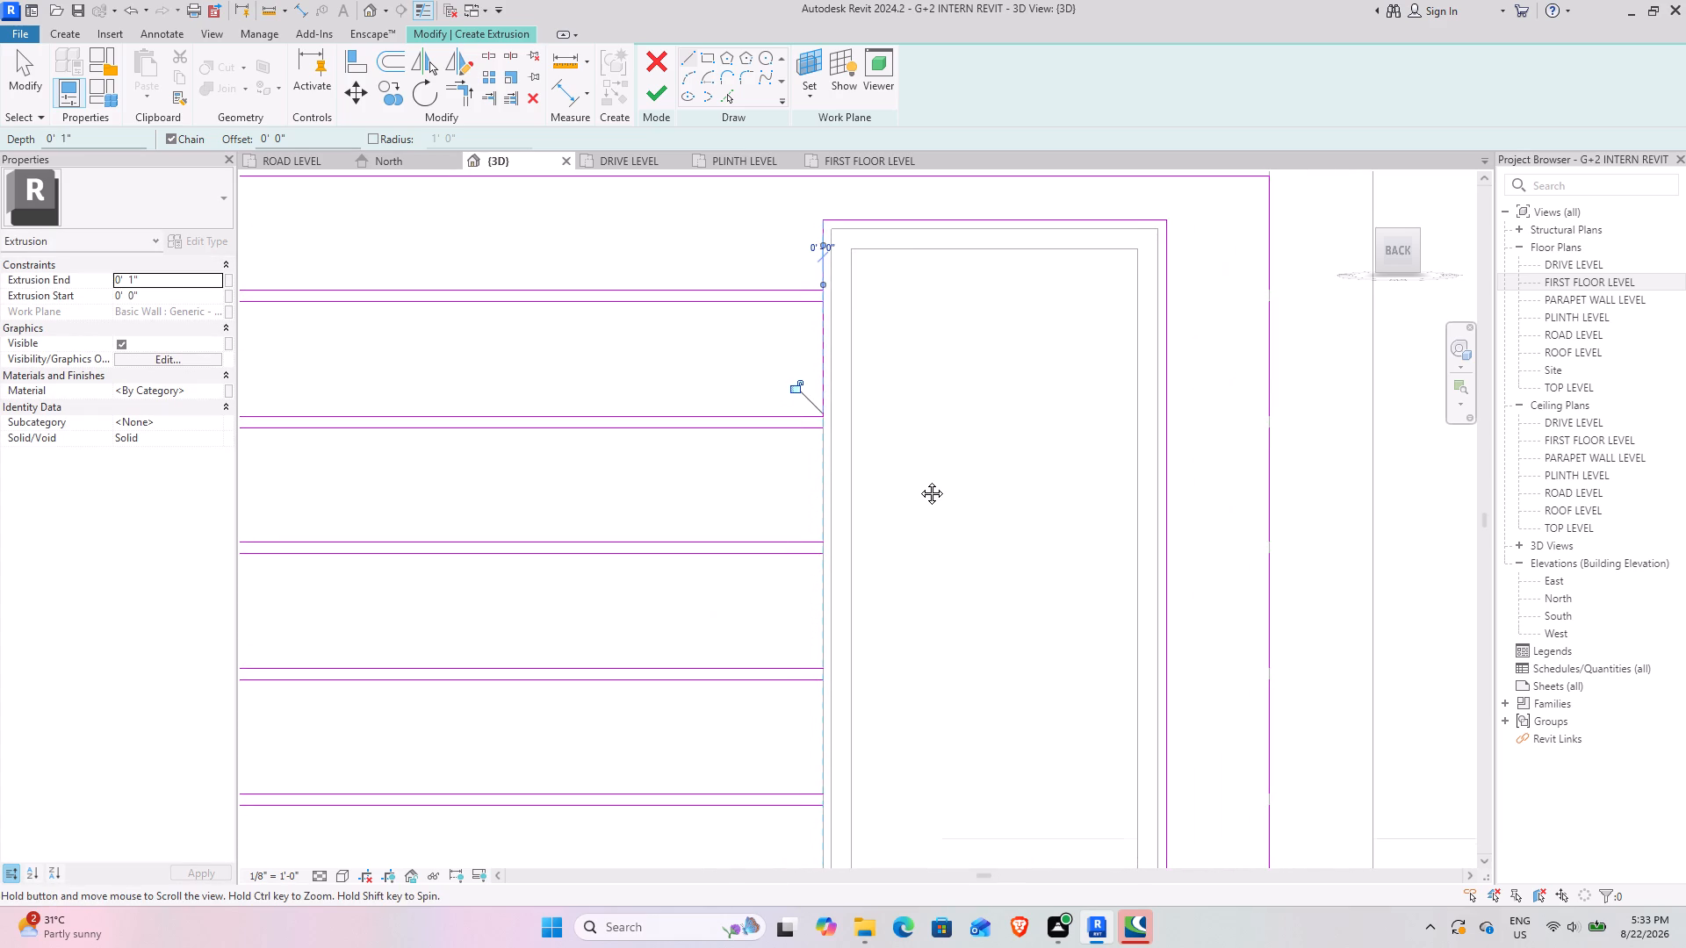
{"action": "middle_click_drag", "start_coordinate": [919, 480], "coordinate": [918, 572]}
{"action": "scroll", "coordinate": [907, 672], "scroll_direction": "down", "scroll_amount": 2}
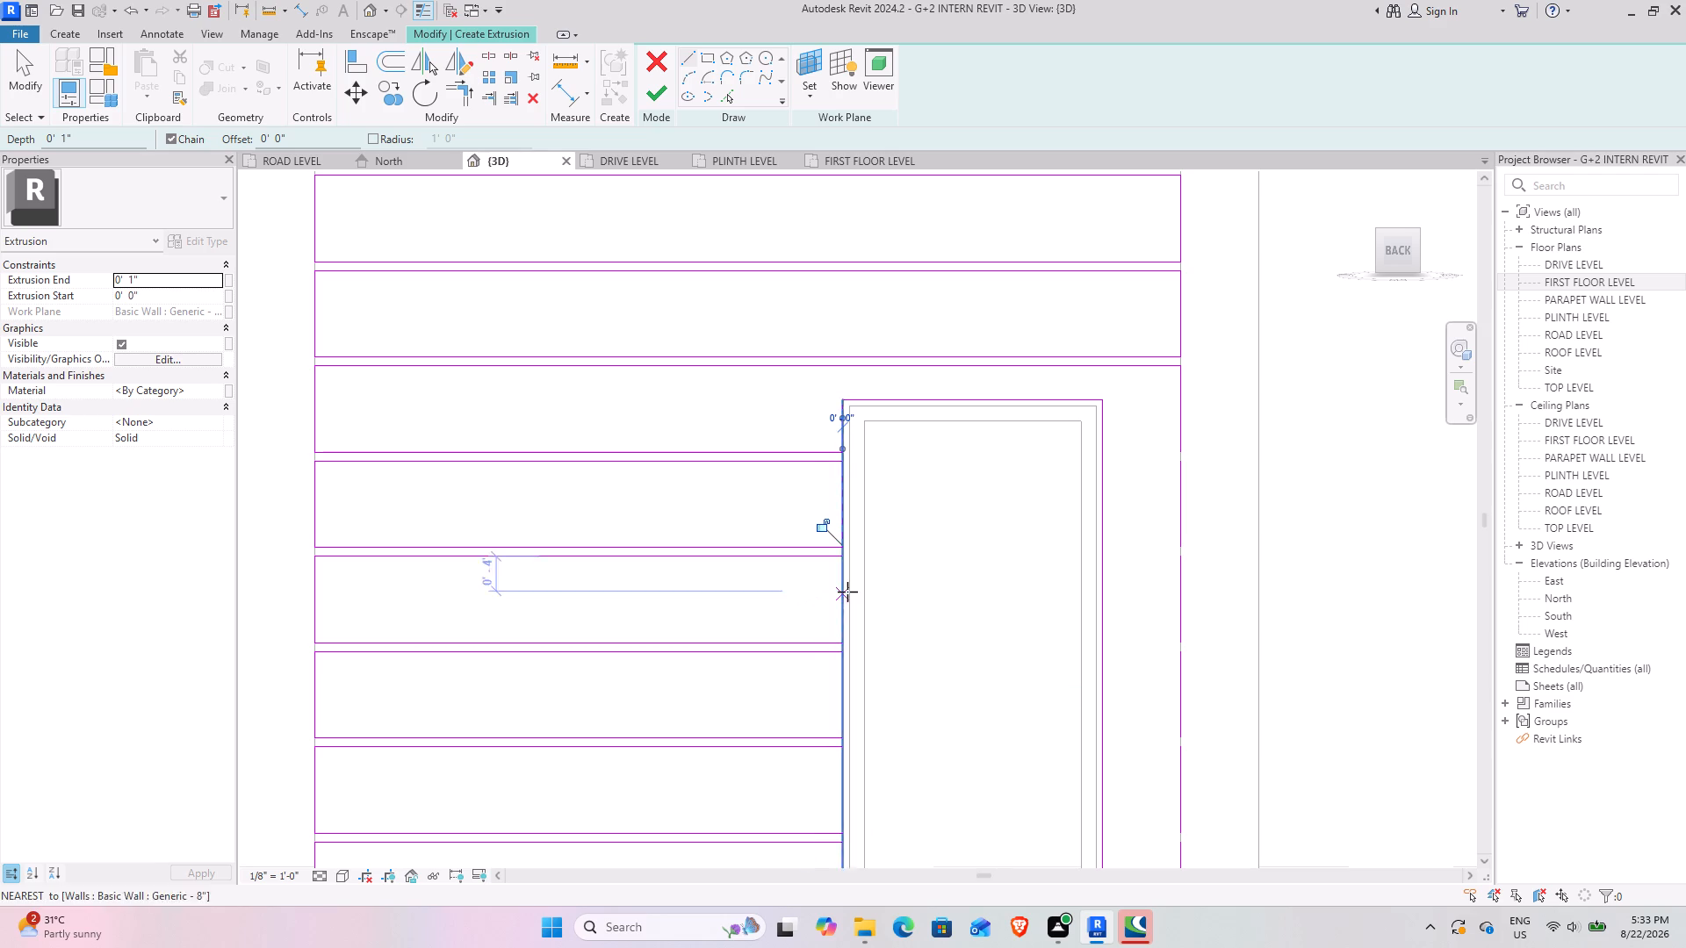
{"action": "left_click", "coordinate": [845, 562]}
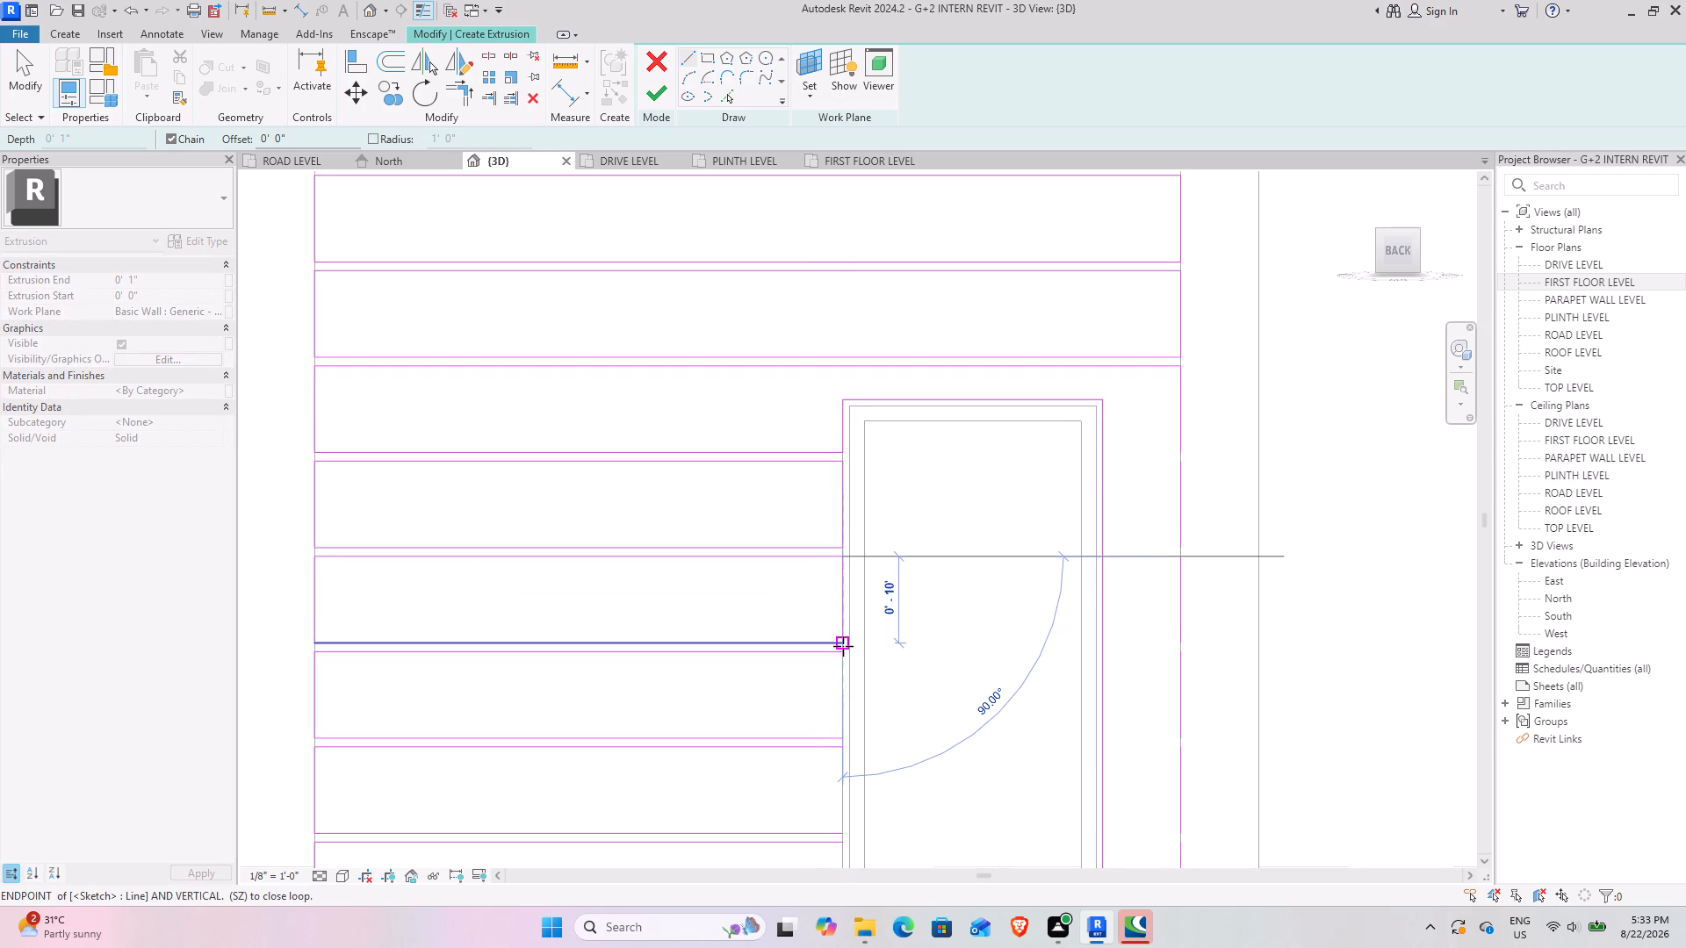
{"action": "left_click", "coordinate": [843, 646]}
{"action": "left_click", "coordinate": [840, 655]}
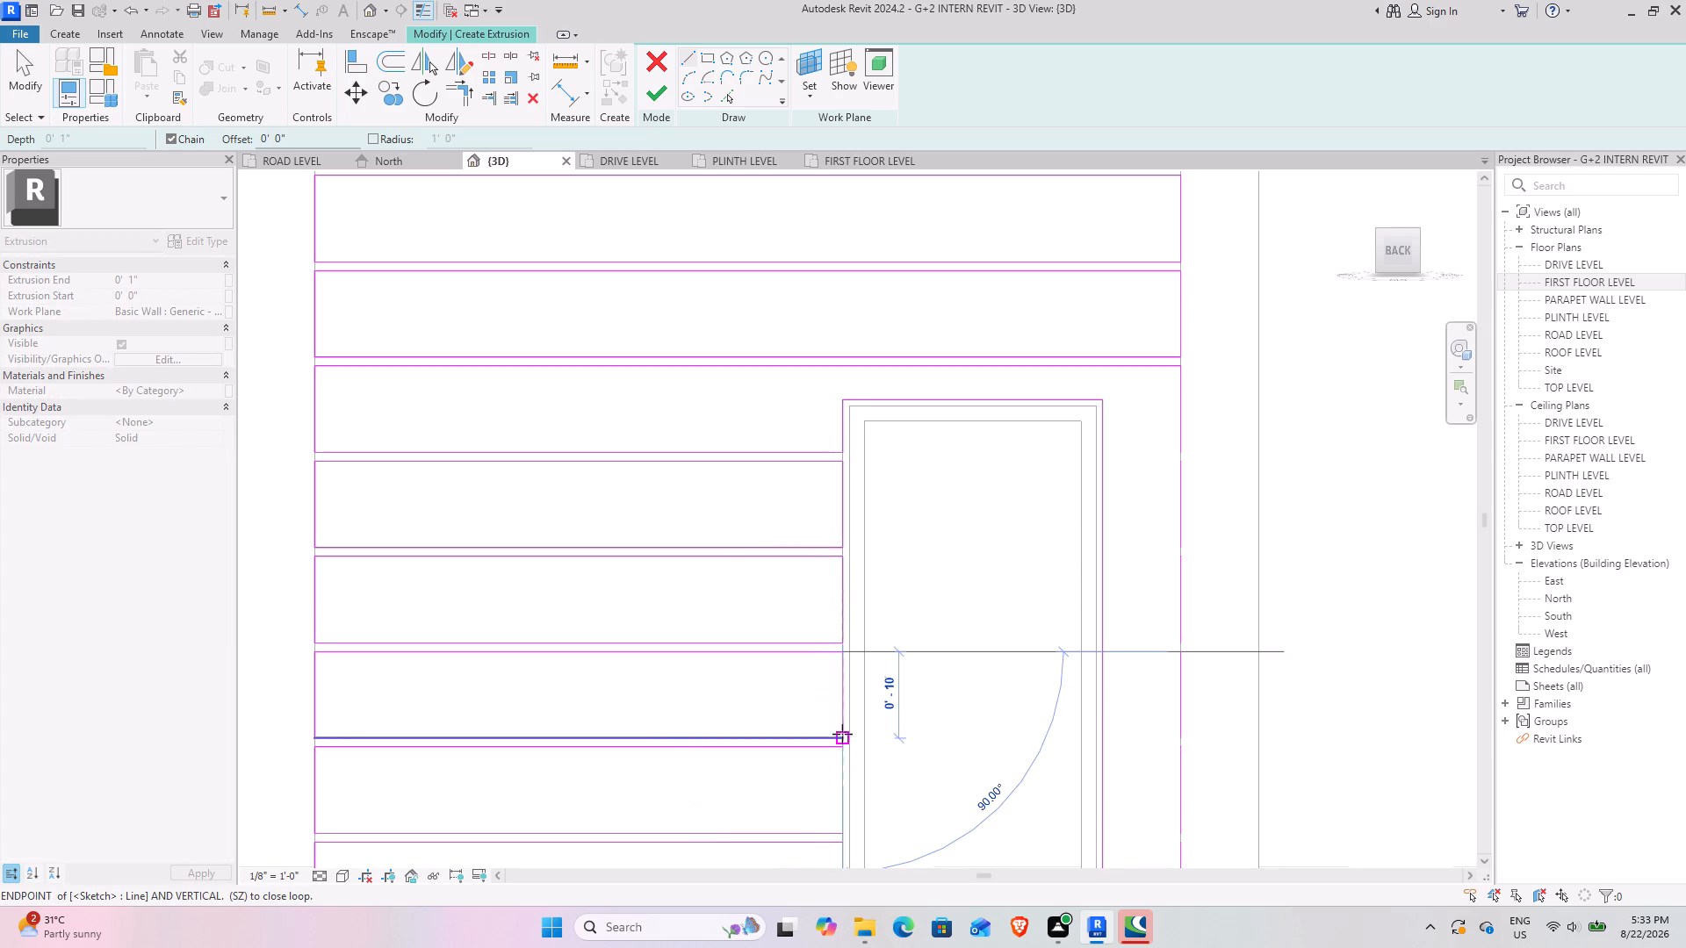
{"action": "left_click", "coordinate": [842, 741]}
Draw 10" vertical lines along the tall window's left edge closing the fifth and sixth cut strips from the window's top.
{"action": "middle_click_drag", "start_coordinate": [983, 767], "coordinate": [952, 669]}
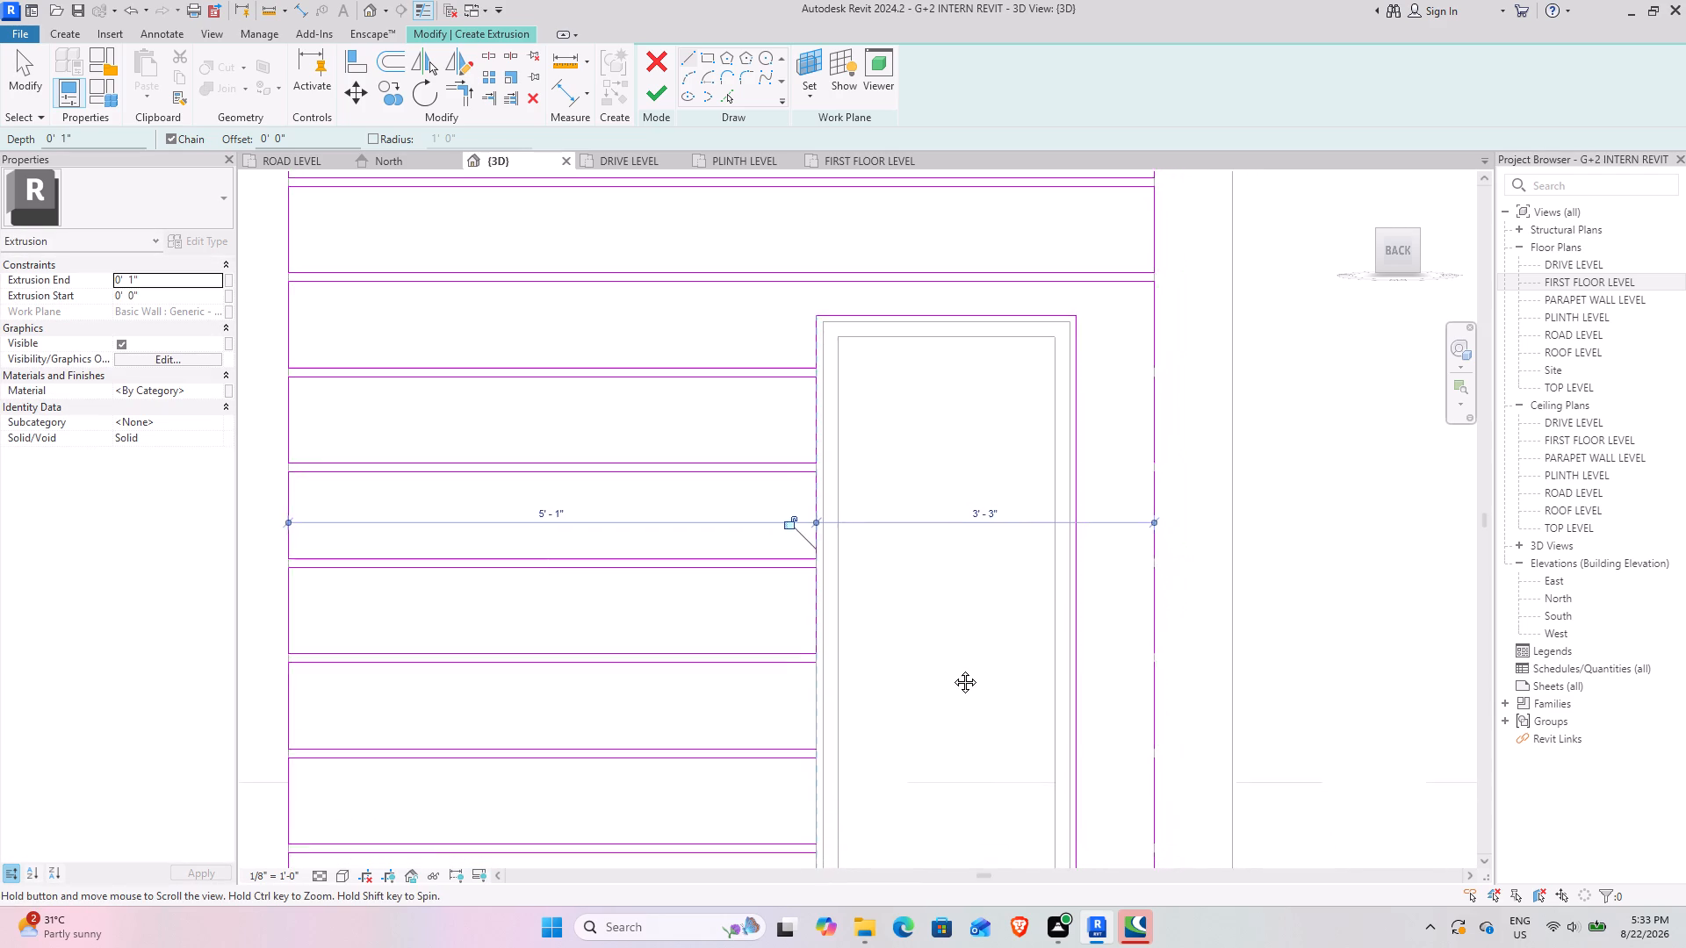
{"action": "middle_click_drag", "start_coordinate": [952, 669], "coordinate": [940, 646]}
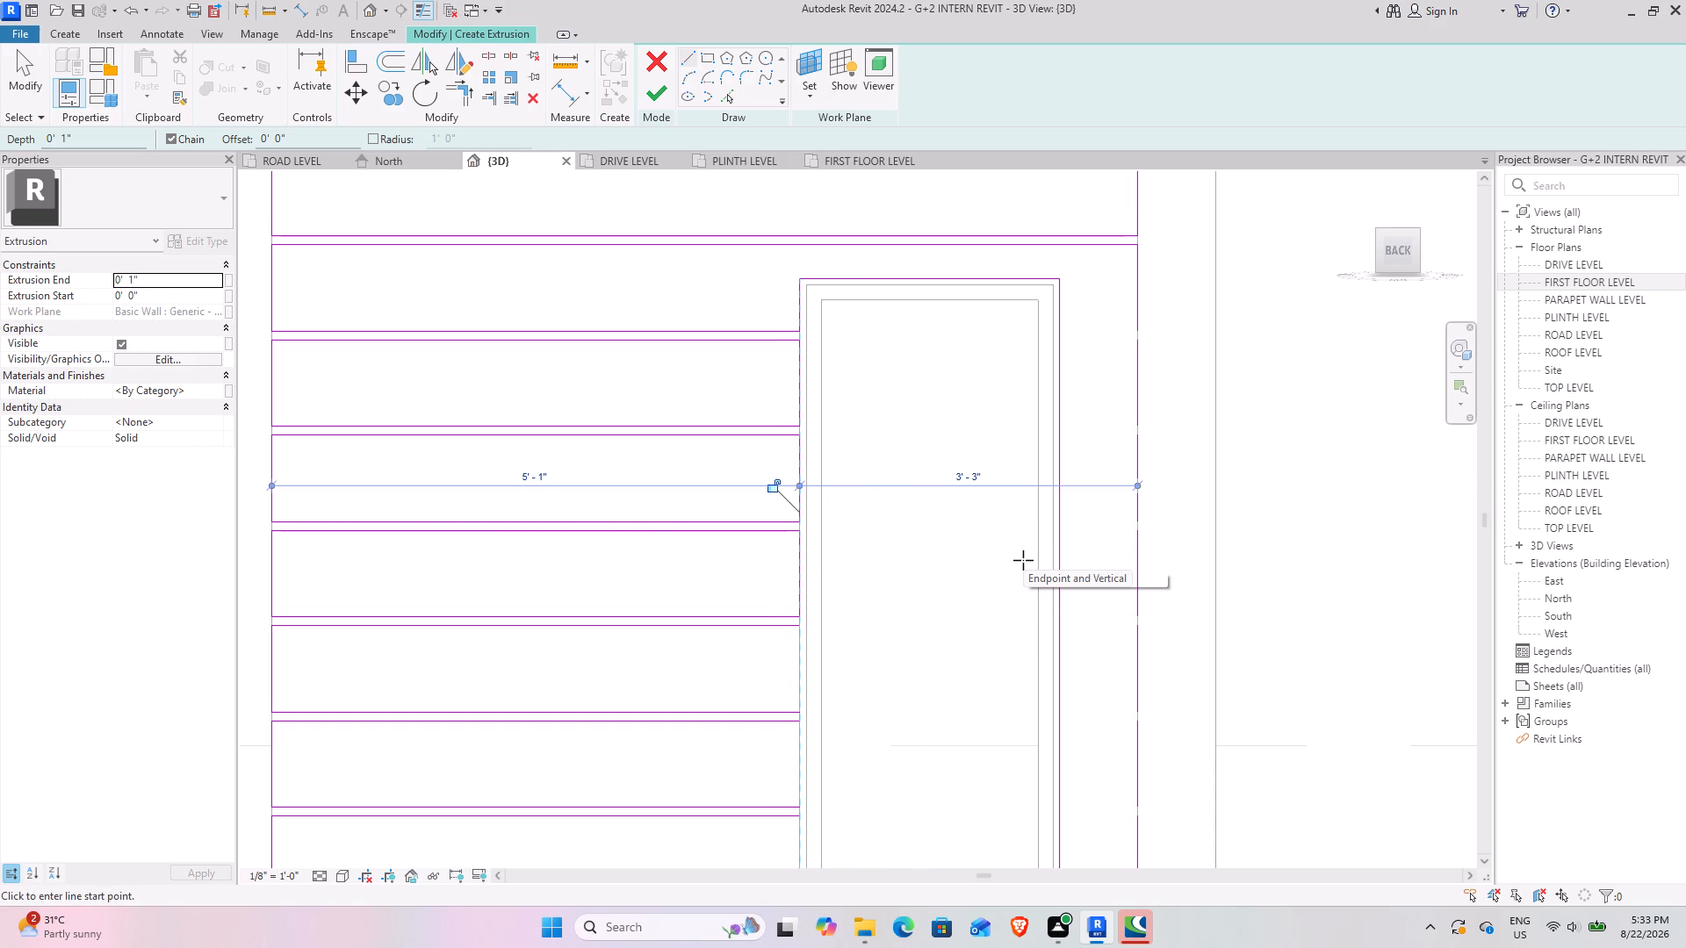
{"action": "middle_click_drag", "start_coordinate": [859, 684], "coordinate": [883, 473]}
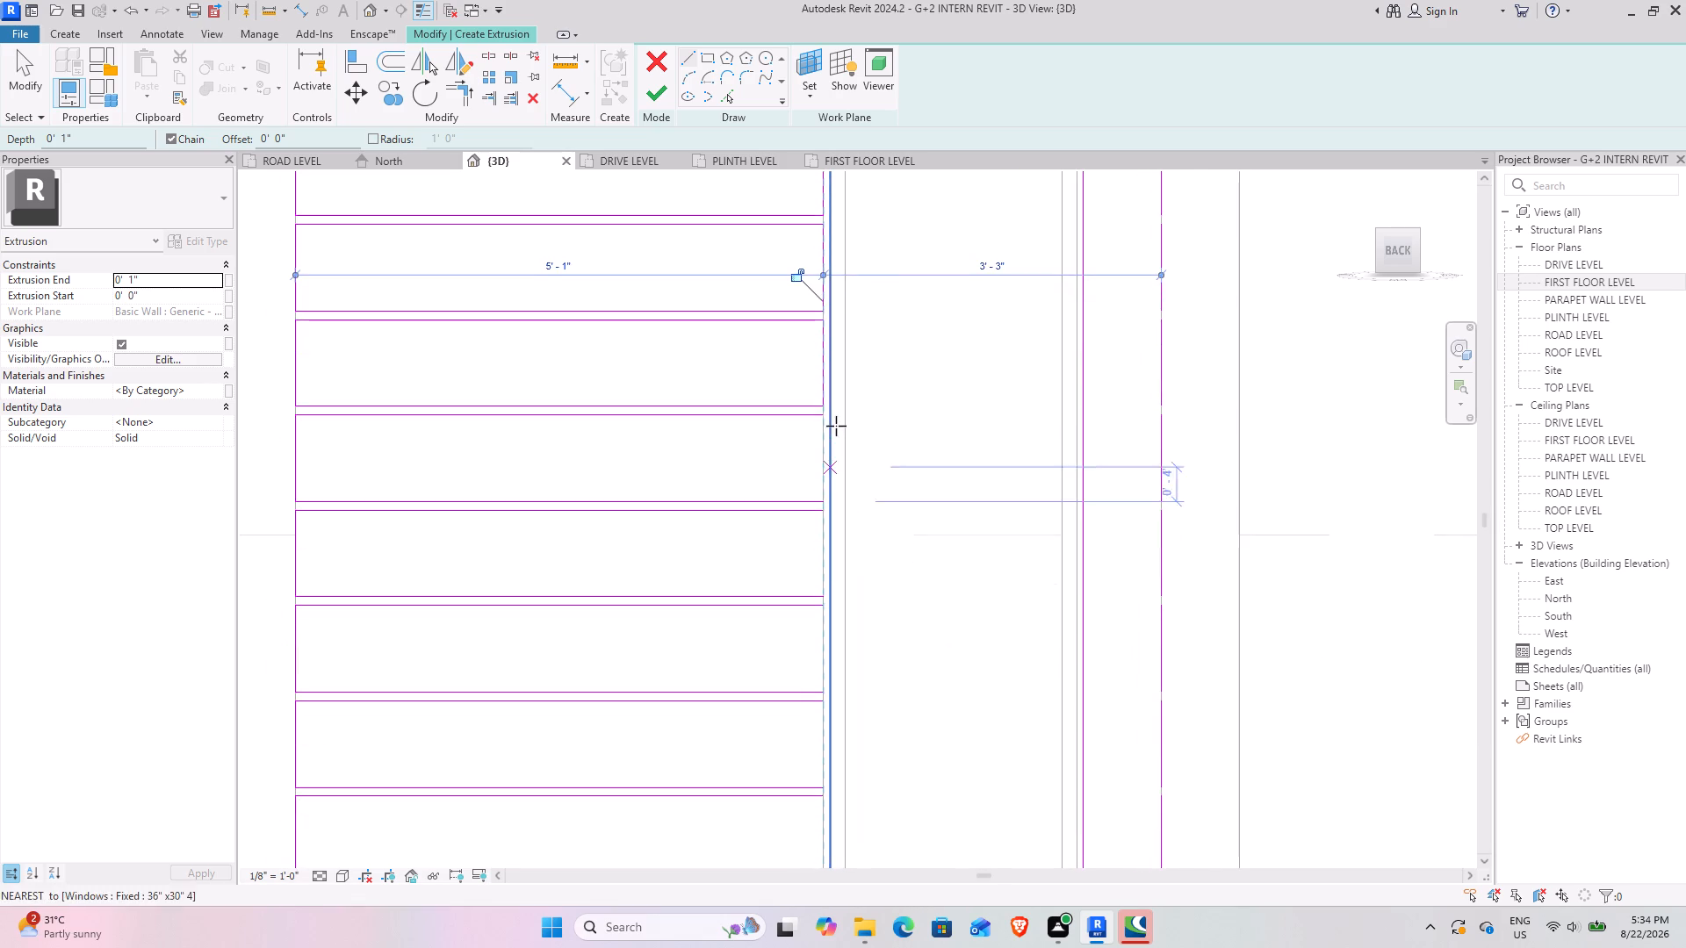
{"action": "scroll", "coordinate": [835, 419], "scroll_direction": "up", "scroll_amount": 7}
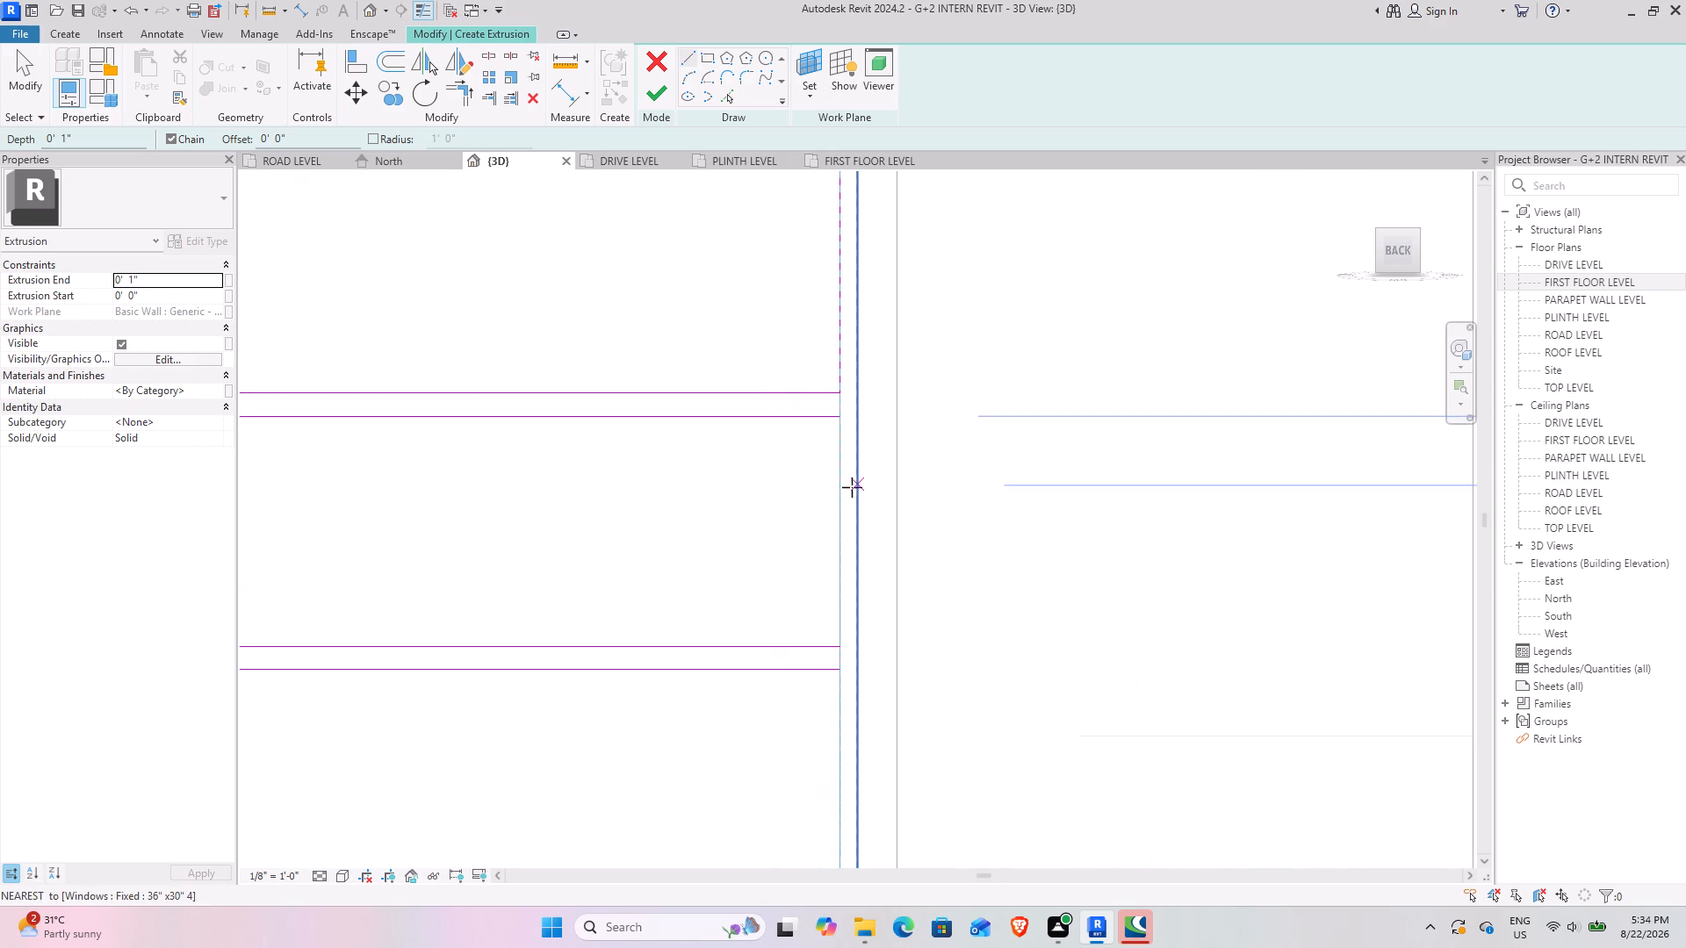
{"action": "scroll", "coordinate": [853, 488], "scroll_direction": "down", "scroll_amount": 7}
{"action": "scroll", "coordinate": [849, 460], "scroll_direction": "up", "scroll_amount": 2}
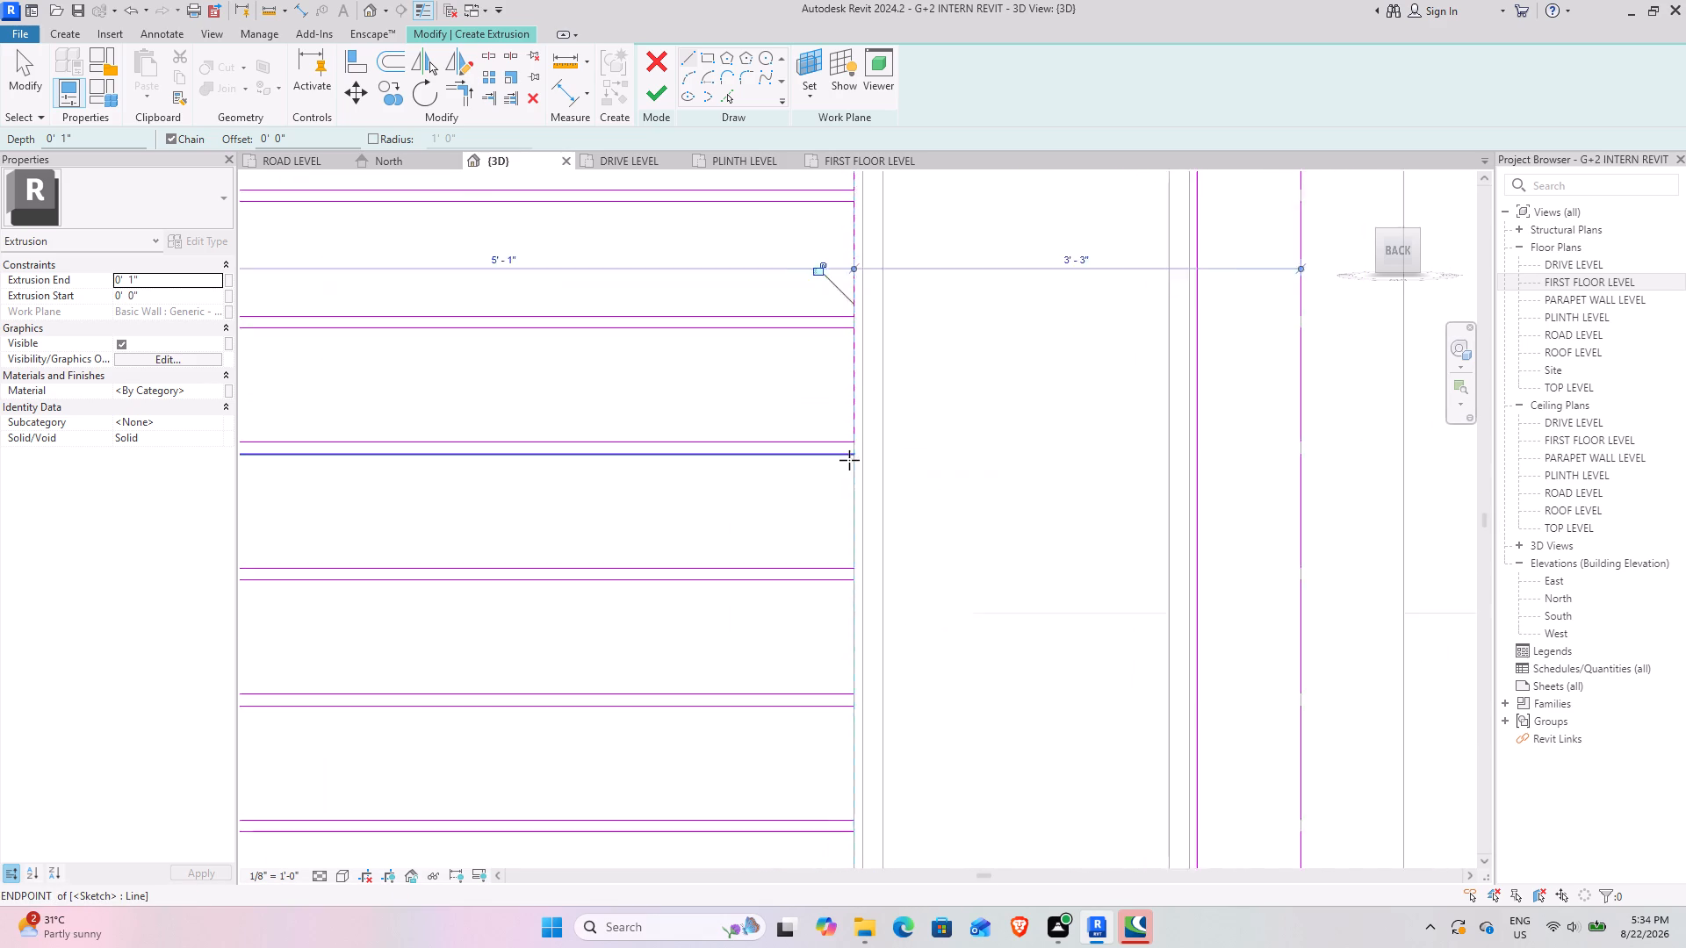
{"action": "scroll", "coordinate": [849, 460], "scroll_direction": "up", "scroll_amount": 1}
{"action": "left_click", "coordinate": [853, 458]}
{"action": "left_click", "coordinate": [854, 582]}
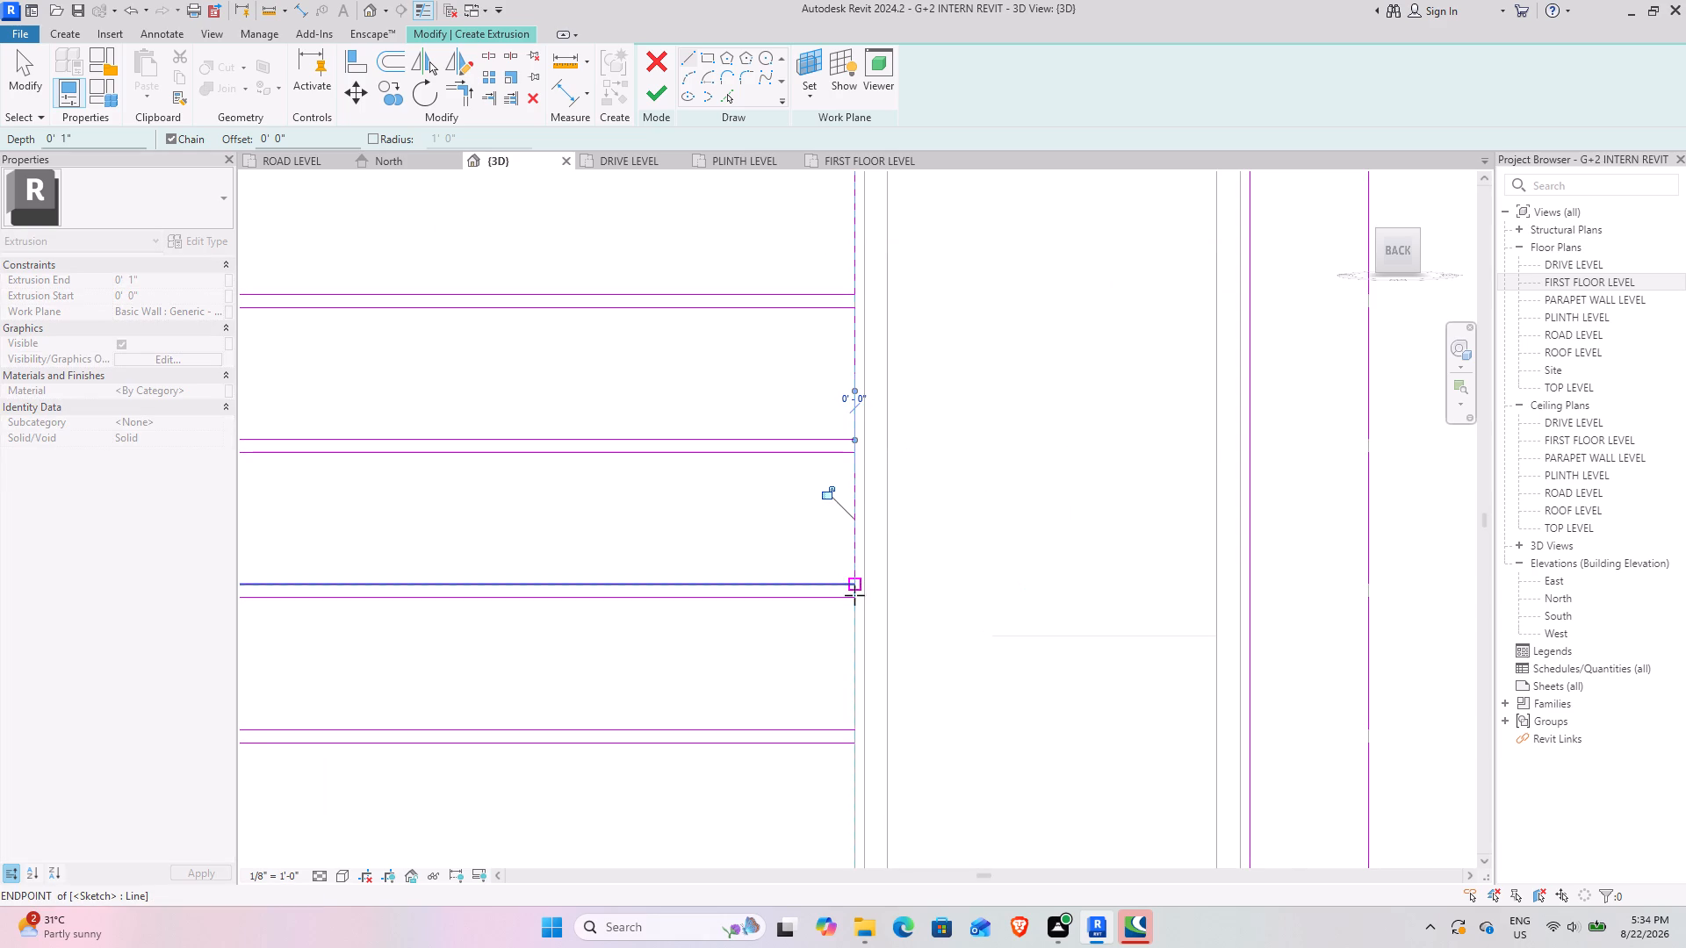
{"action": "left_click", "coordinate": [854, 602]}
{"action": "left_click", "coordinate": [859, 735]}
Close the next three open strip ends down the tall window's left edge with 10" vertical lines, leaving the gaps open.
{"action": "middle_click_drag", "start_coordinate": [876, 767], "coordinate": [892, 703]}
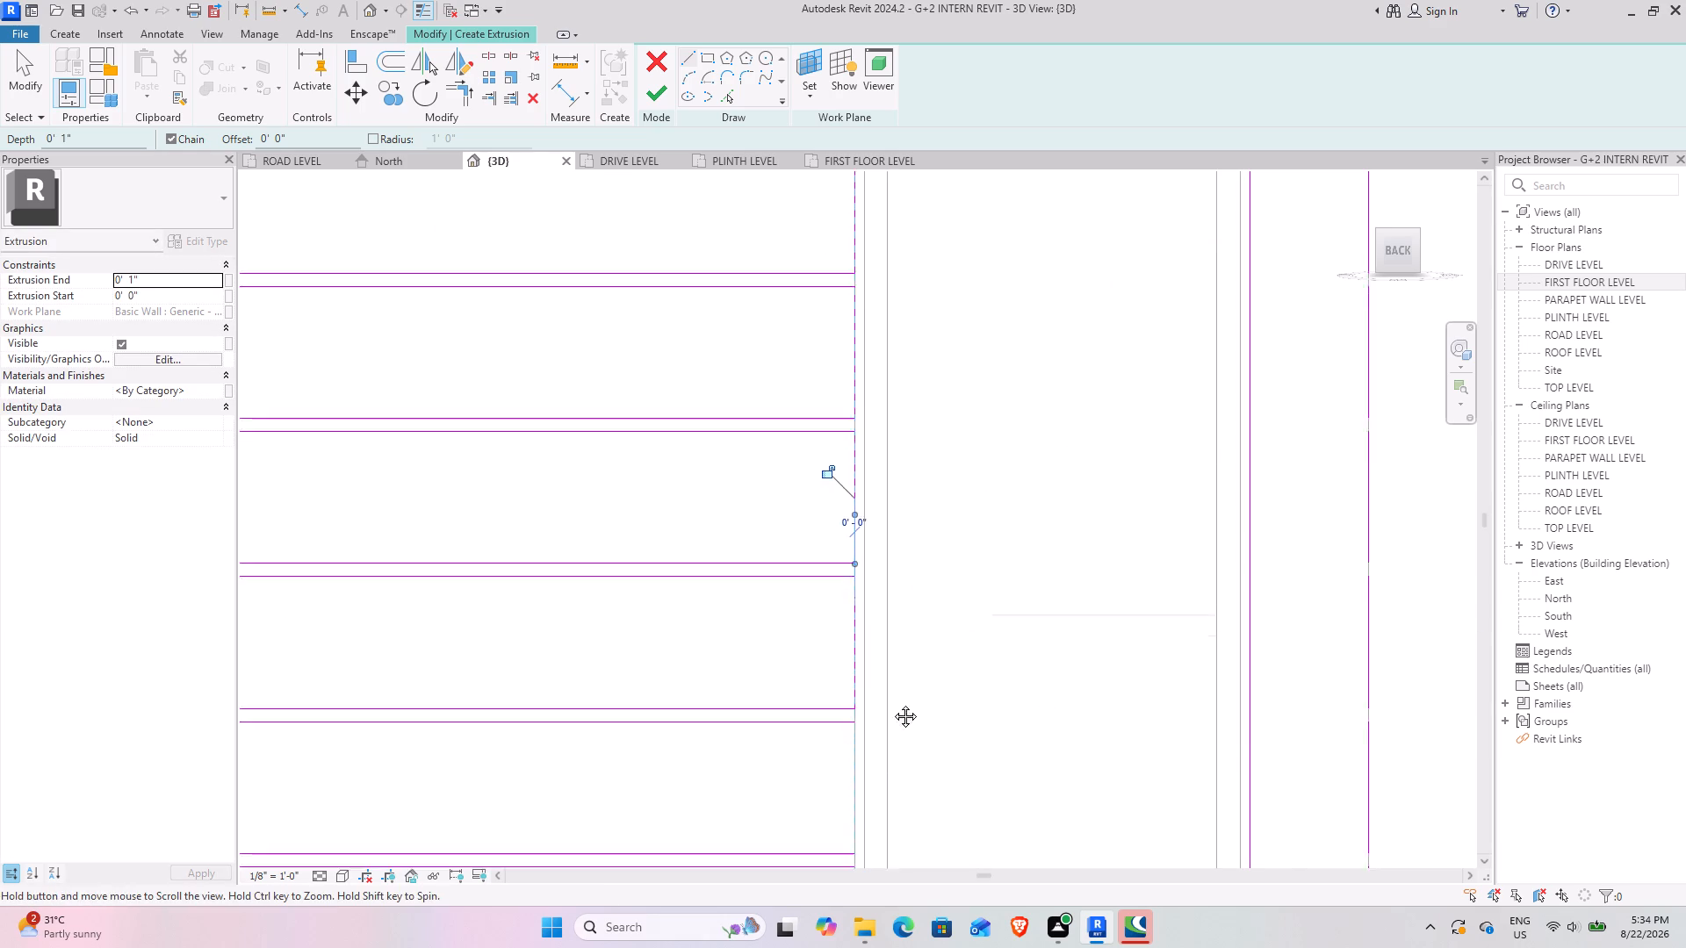
{"action": "middle_click_drag", "start_coordinate": [892, 703], "coordinate": [1038, 348]}
{"action": "left_click", "coordinate": [1020, 323]}
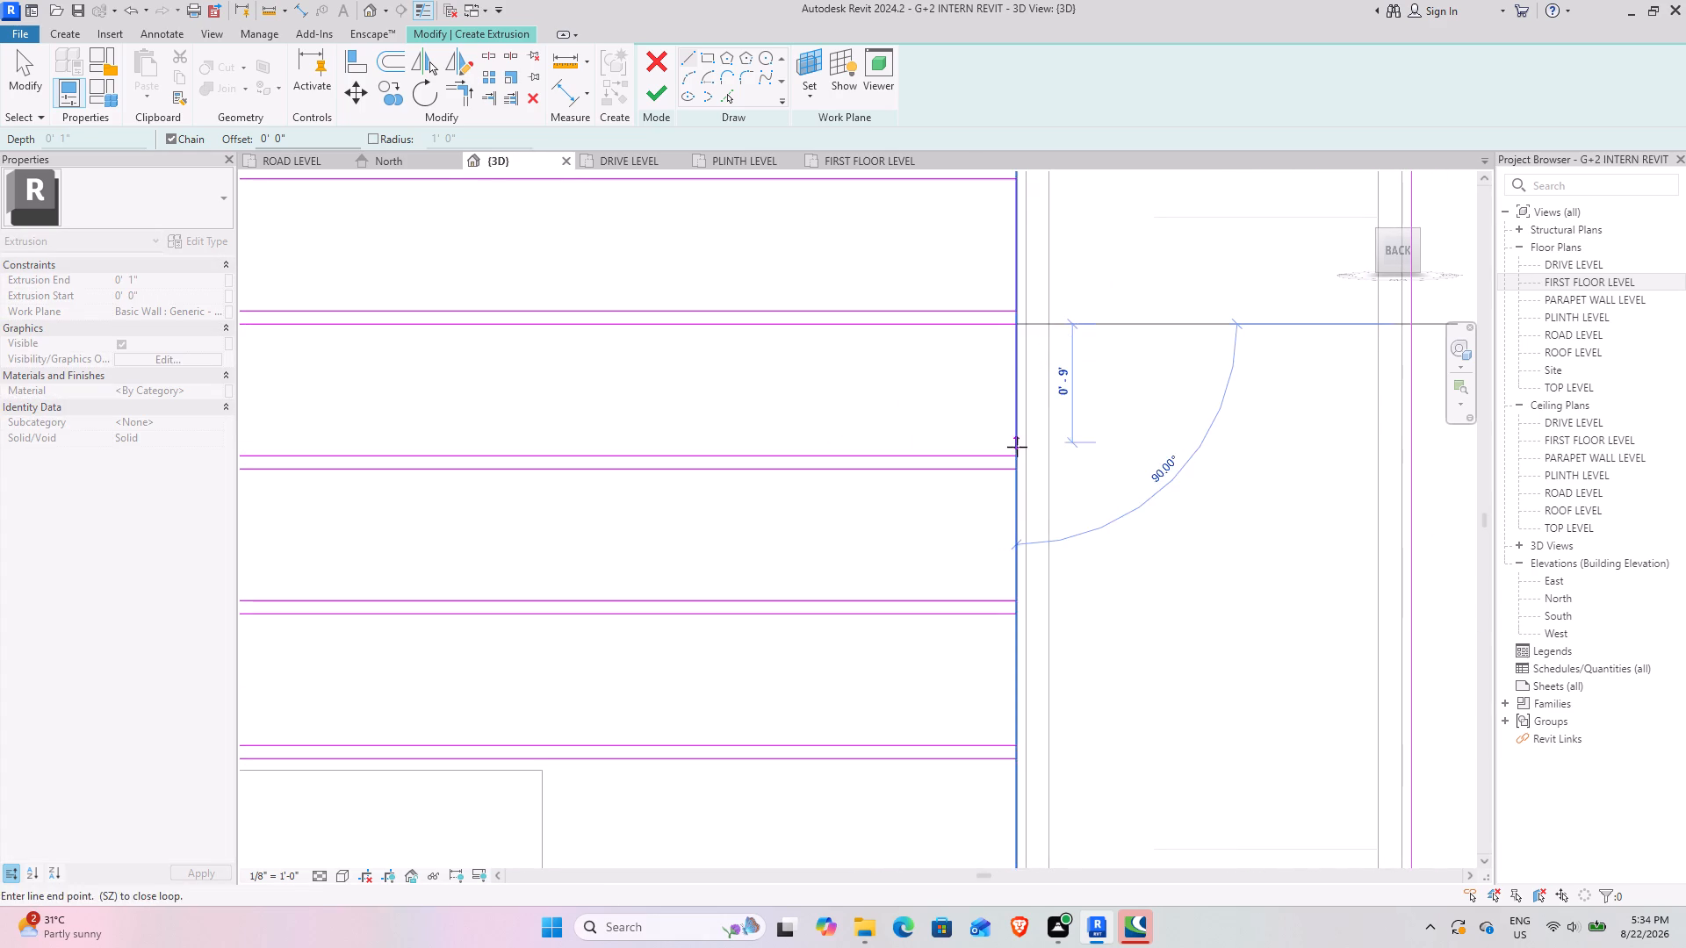
{"action": "left_click", "coordinate": [1020, 453]}
{"action": "left_click", "coordinate": [1012, 478]}
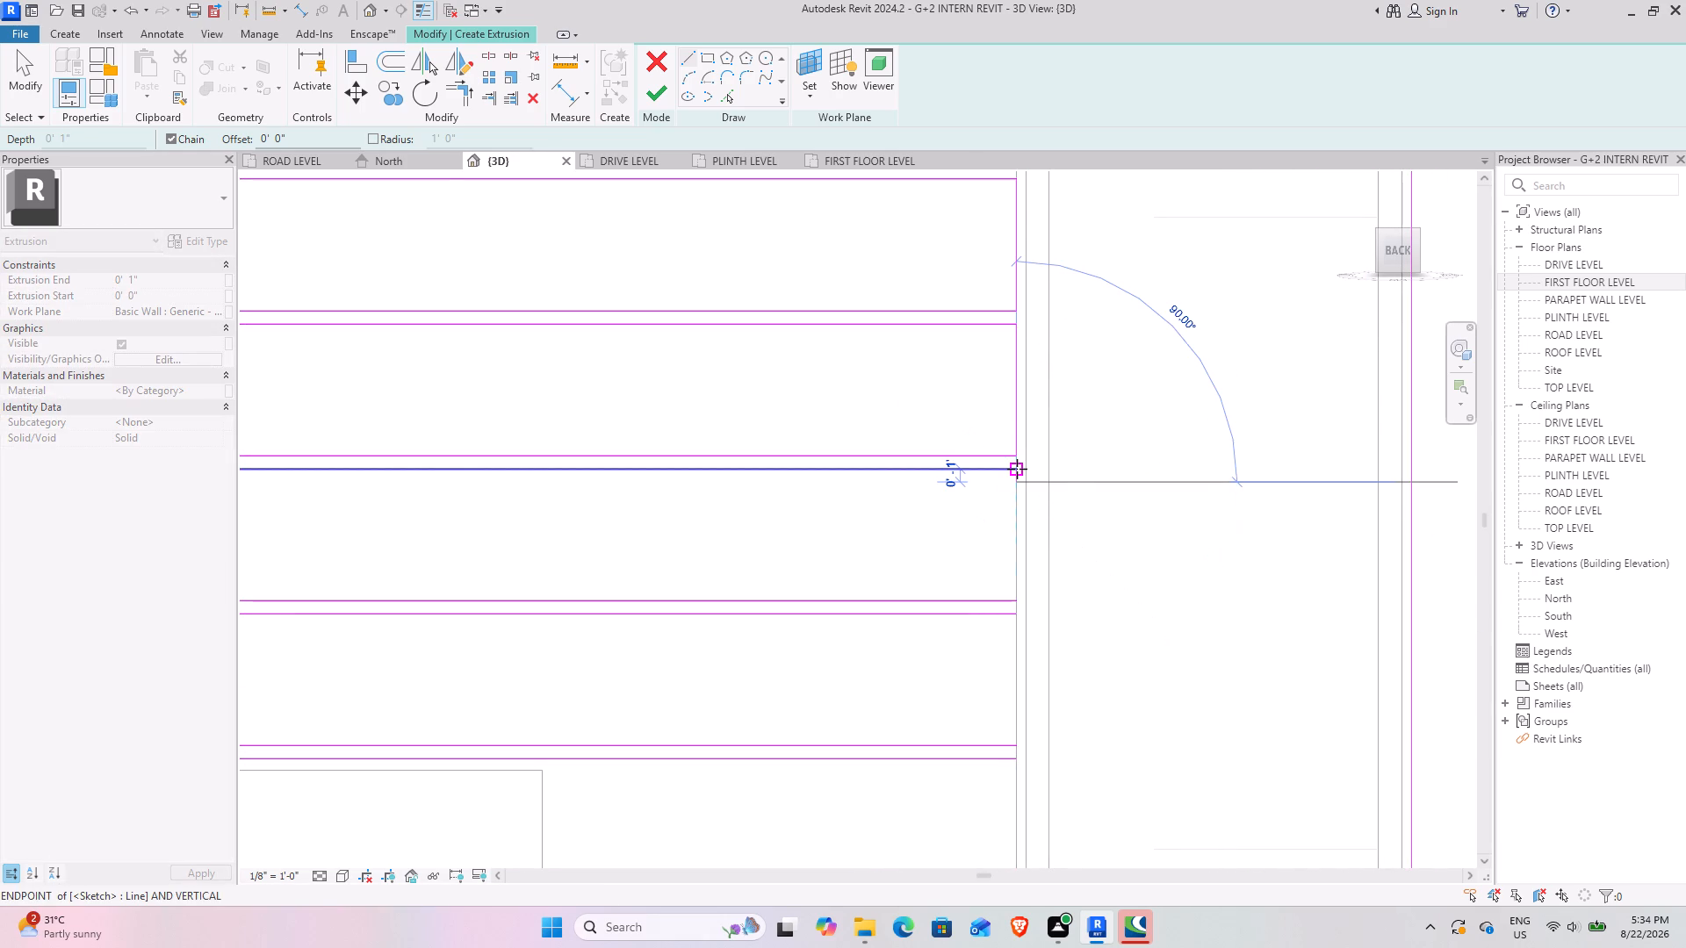
{"action": "key", "text": "Escape"}
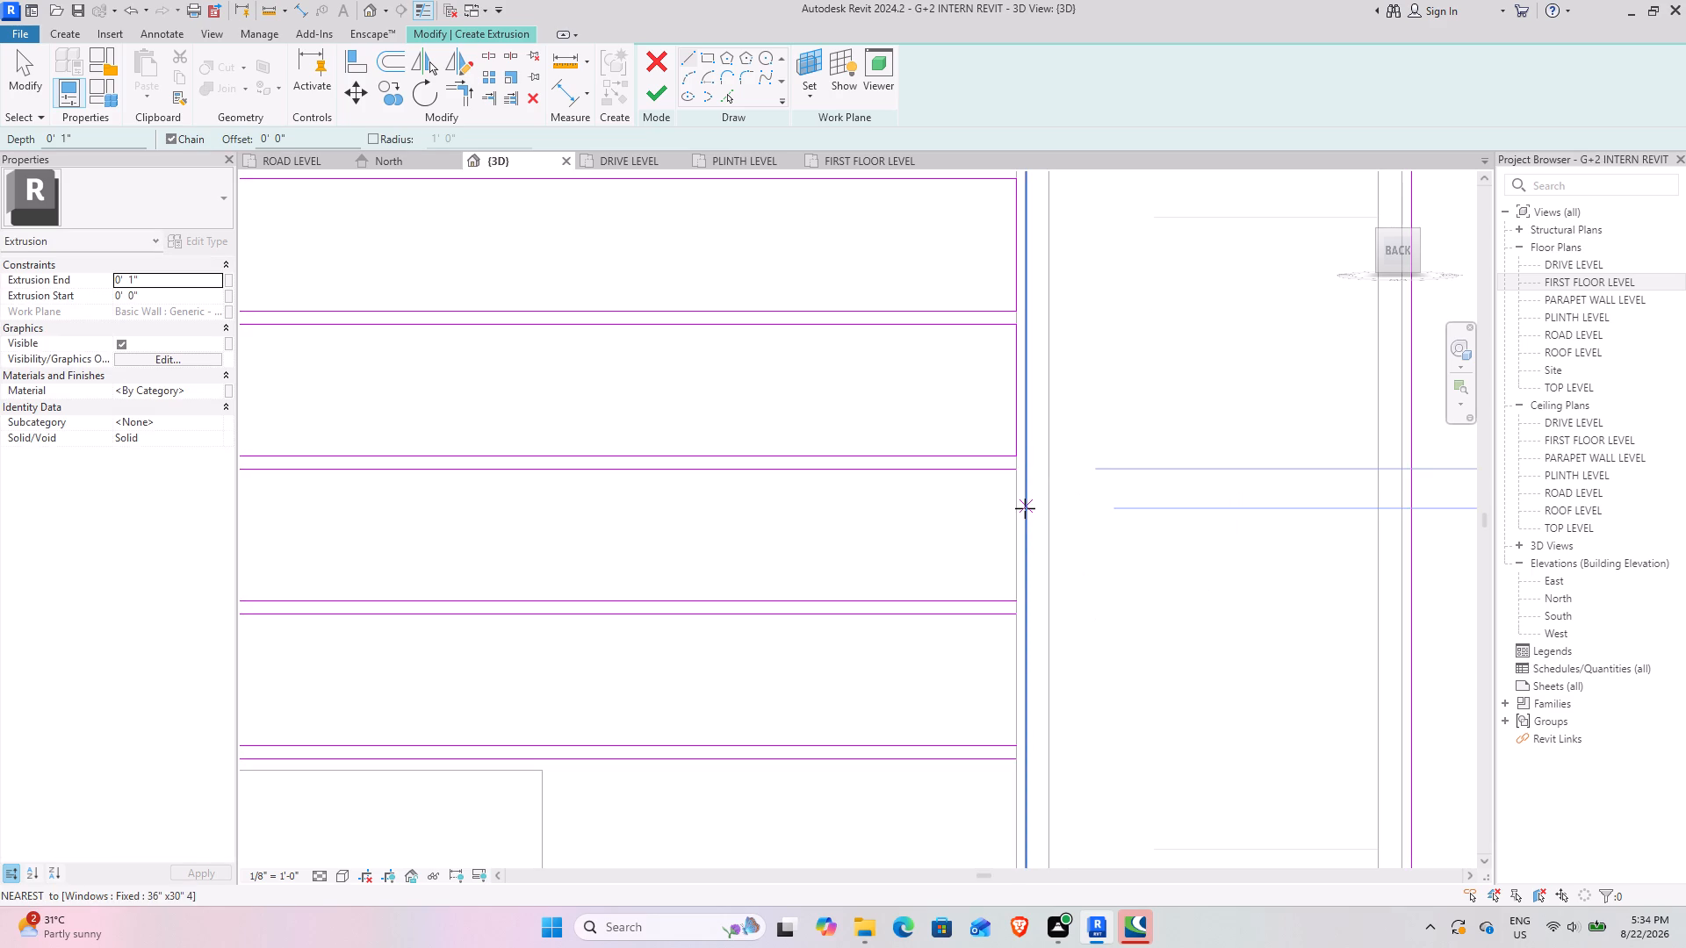
{"action": "left_click", "coordinate": [1021, 470]}
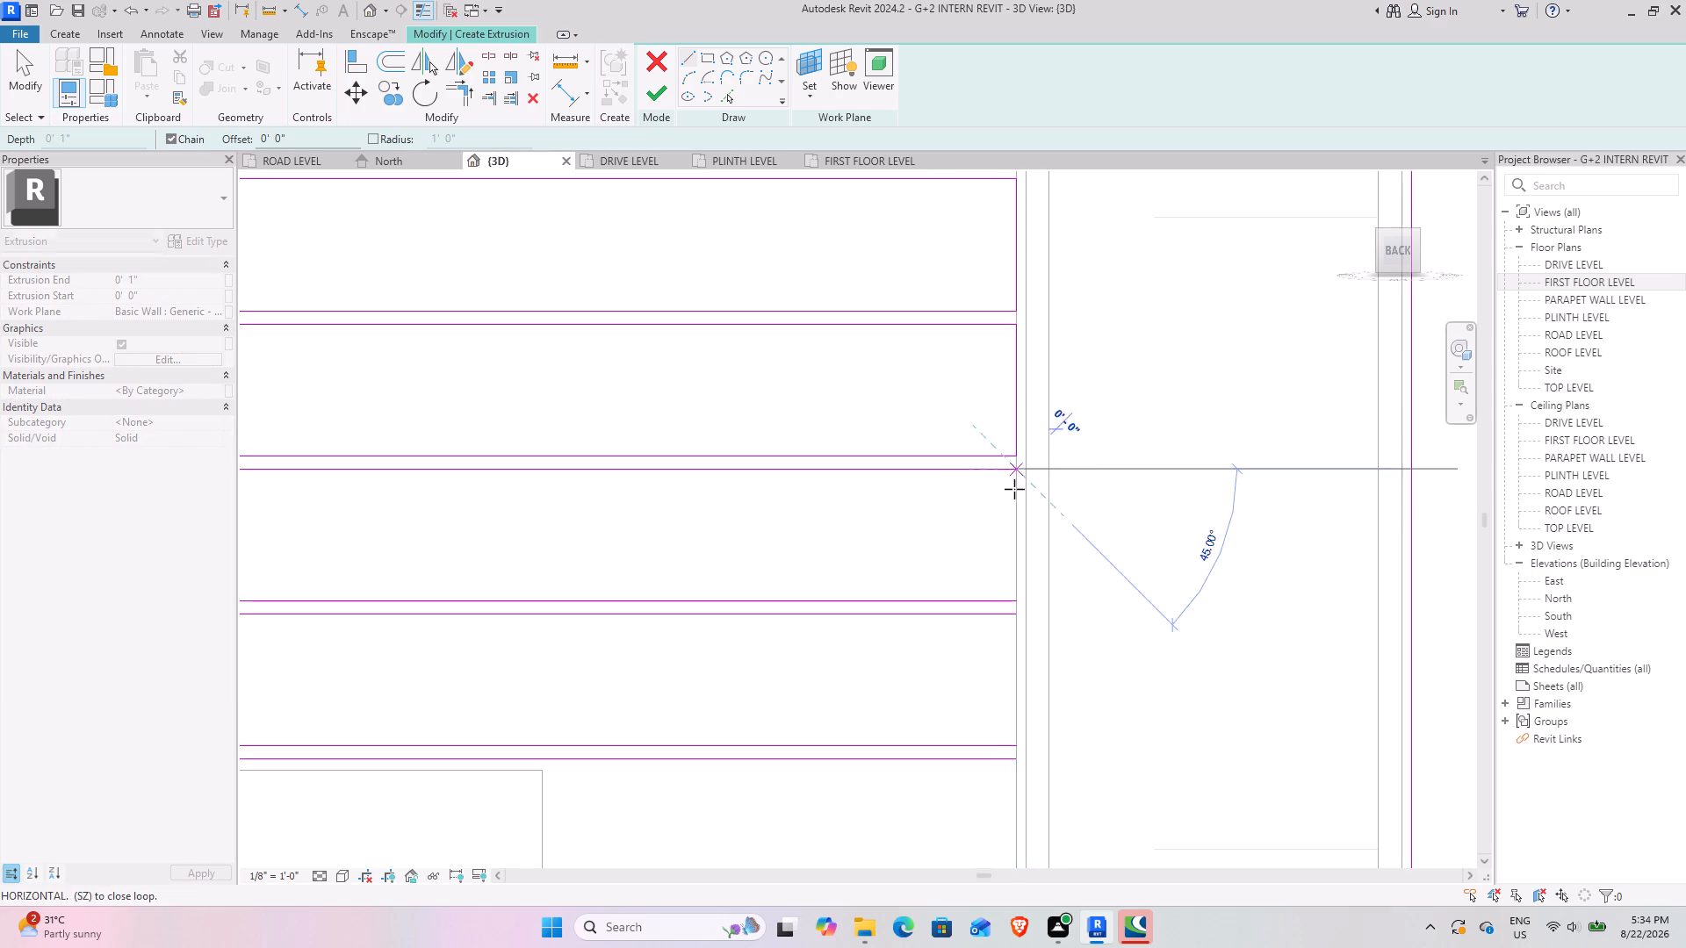
{"action": "left_click", "coordinate": [1014, 598]}
{"action": "left_click", "coordinate": [1016, 616]}
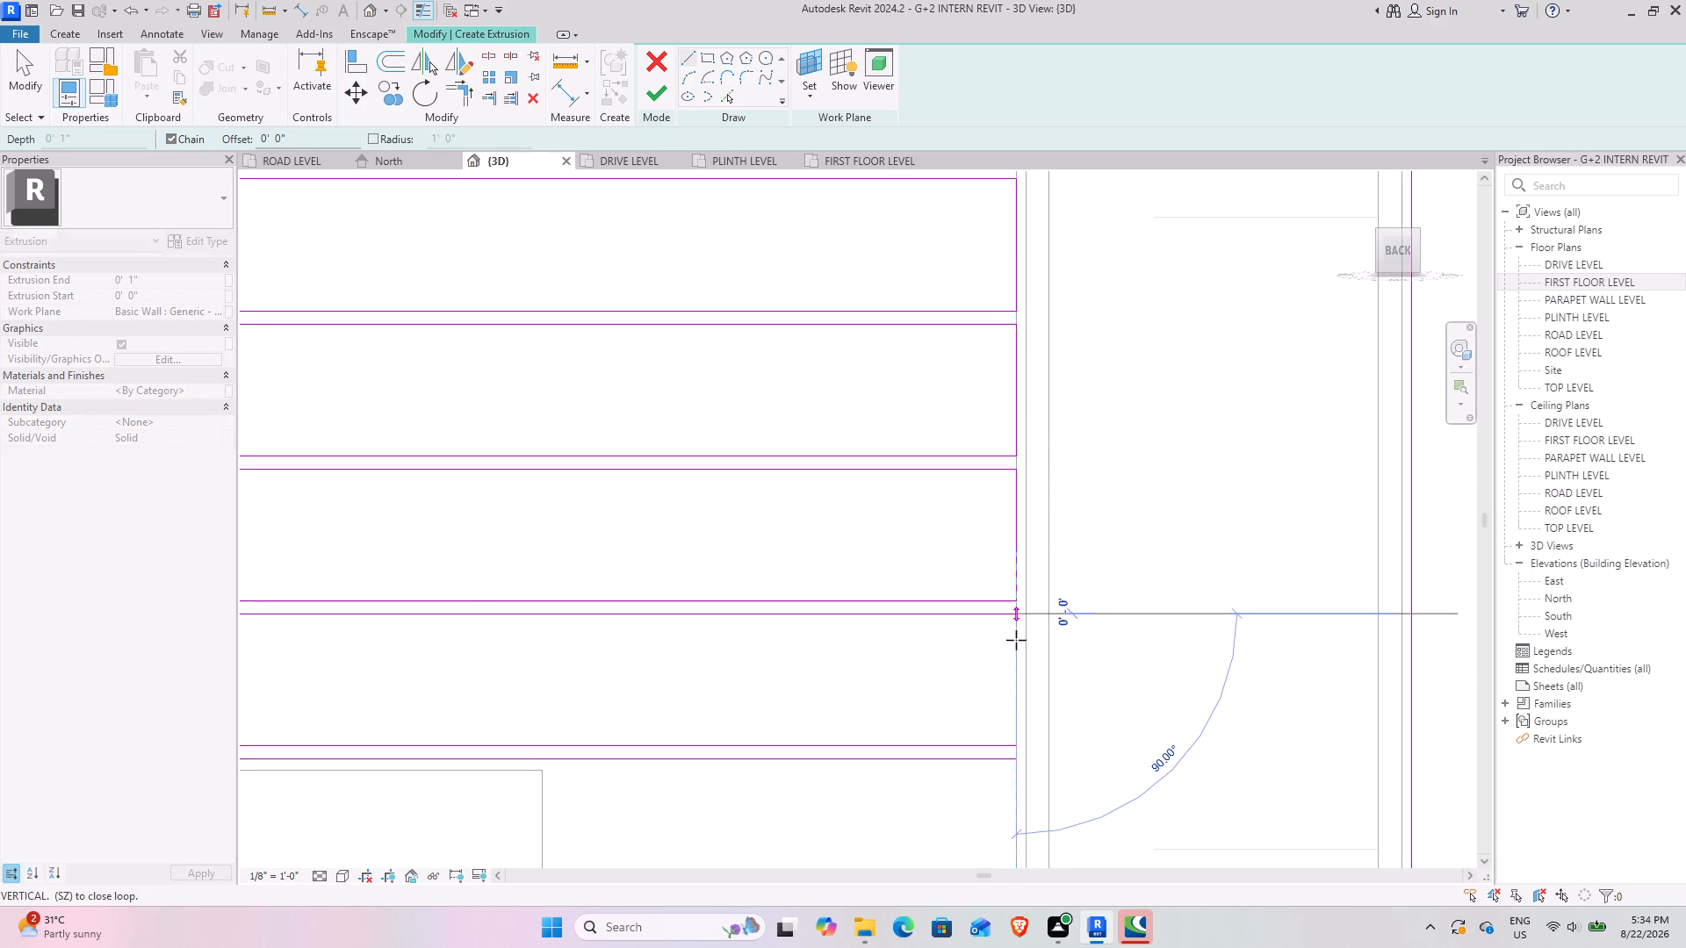
{"action": "left_click", "coordinate": [1015, 746]}
Continue down the window's left edge, closing the tenth, eleventh and twelfth cut strips with 10" vertical lines.
{"action": "middle_click_drag", "start_coordinate": [1005, 719], "coordinate": [991, 552]}
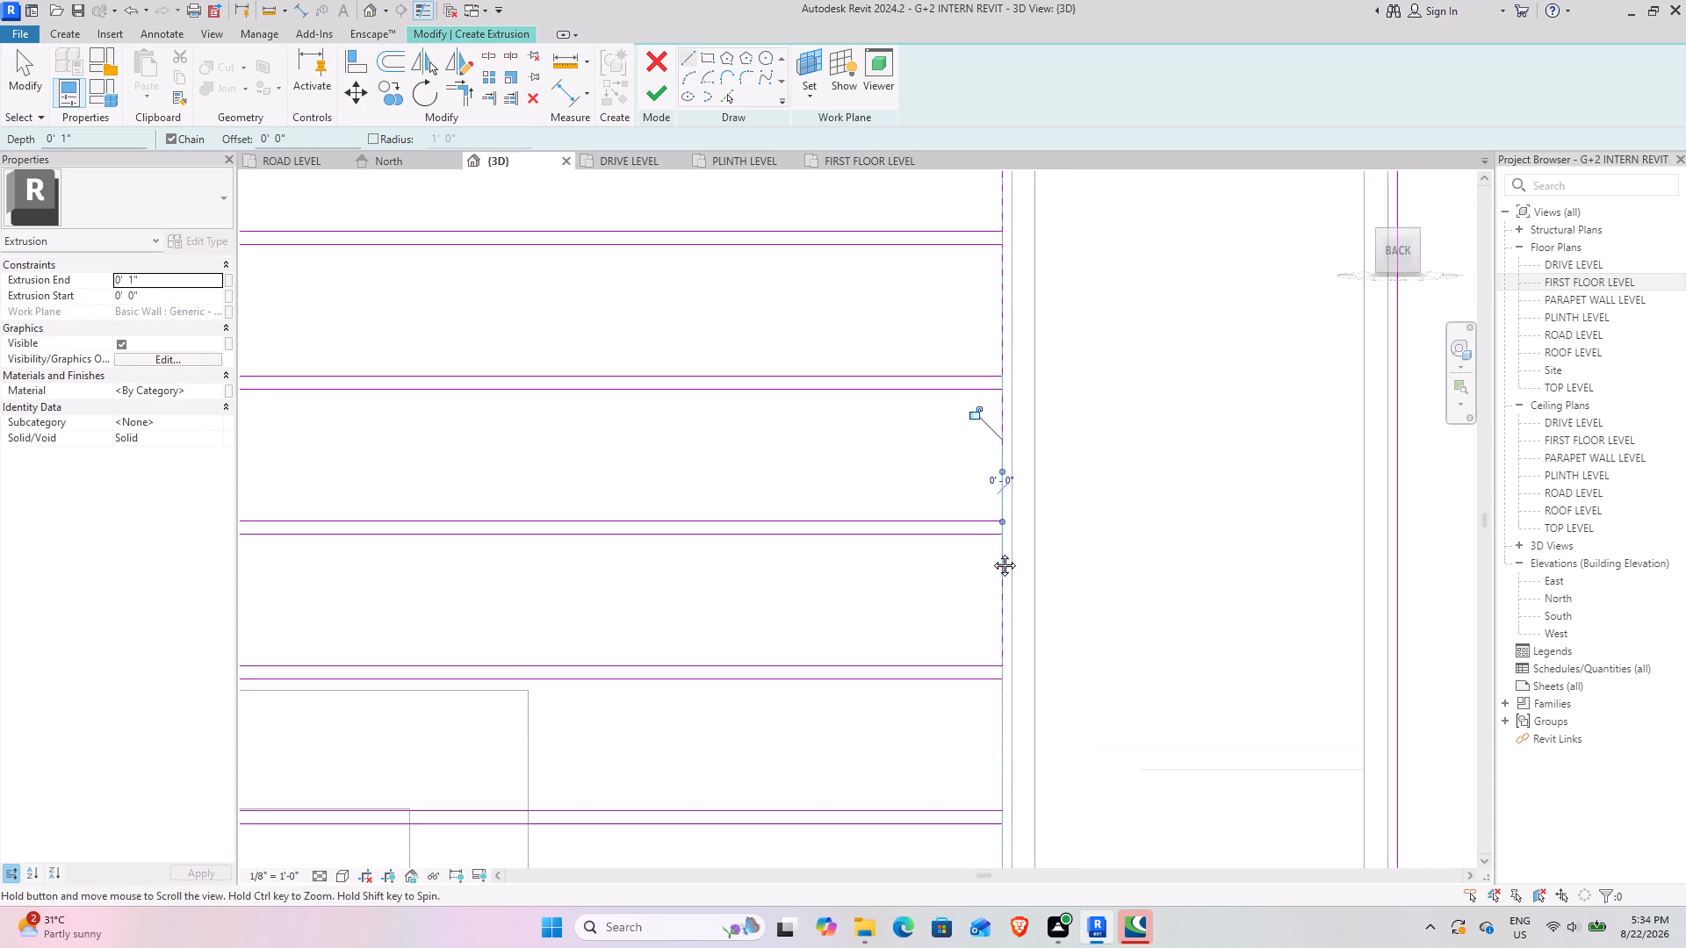
{"action": "middle_click_drag", "start_coordinate": [991, 552], "coordinate": [962, 226]}
{"action": "left_click", "coordinate": [976, 265]}
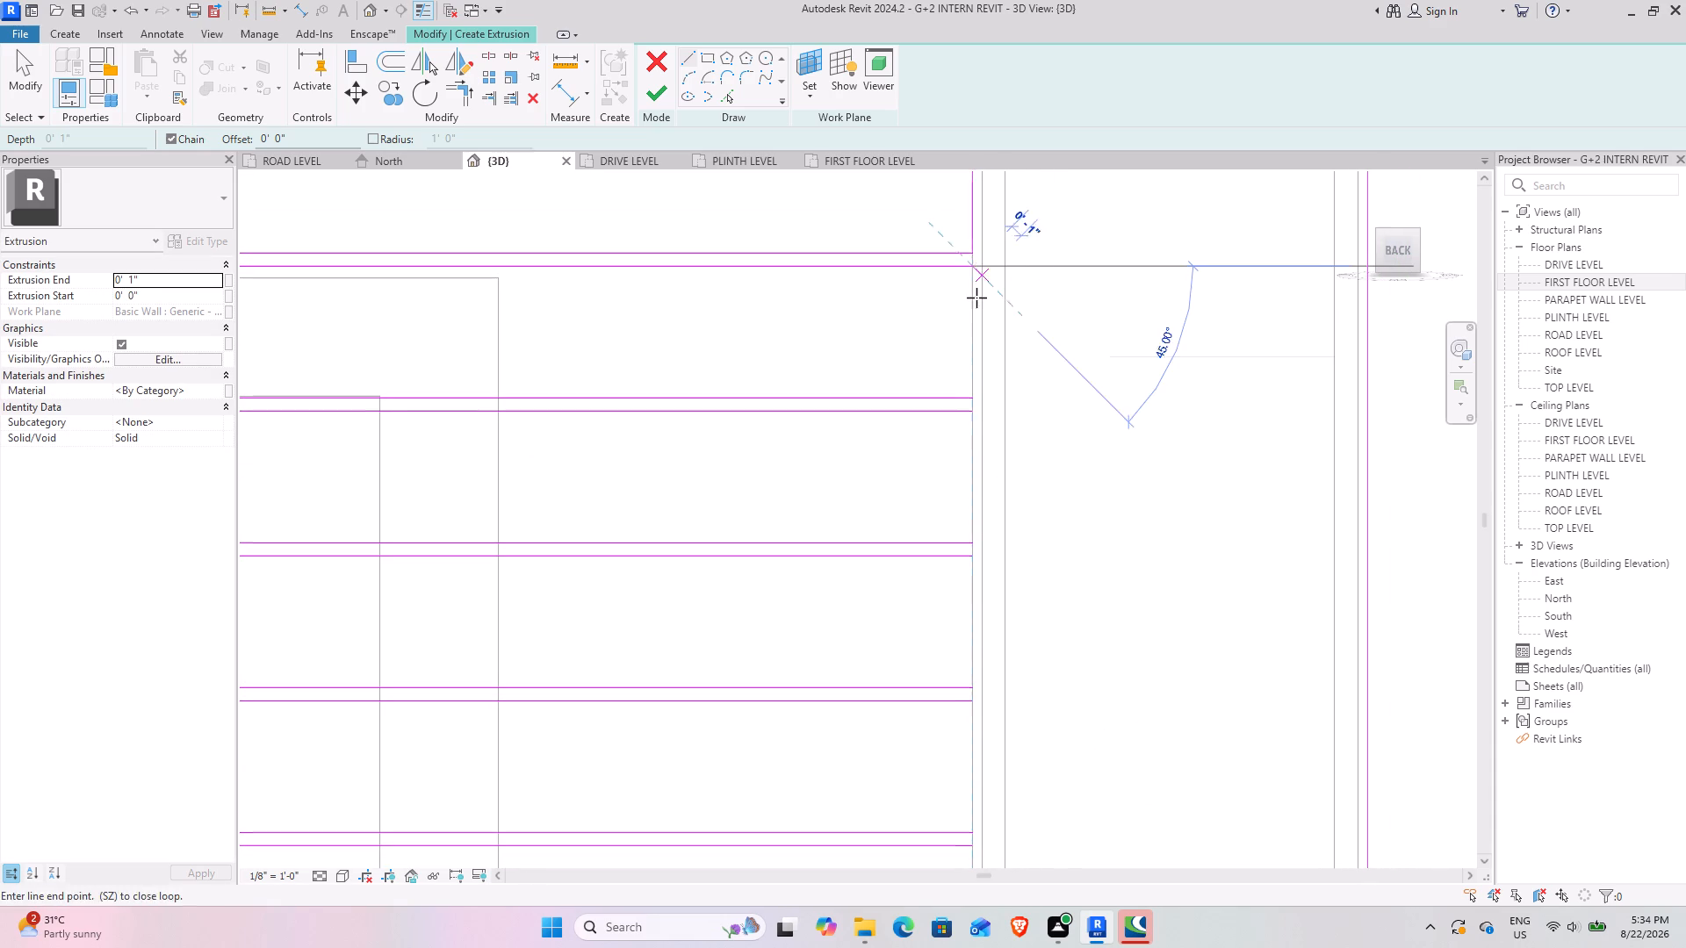
{"action": "left_click", "coordinate": [969, 398]}
{"action": "left_click", "coordinate": [974, 416]}
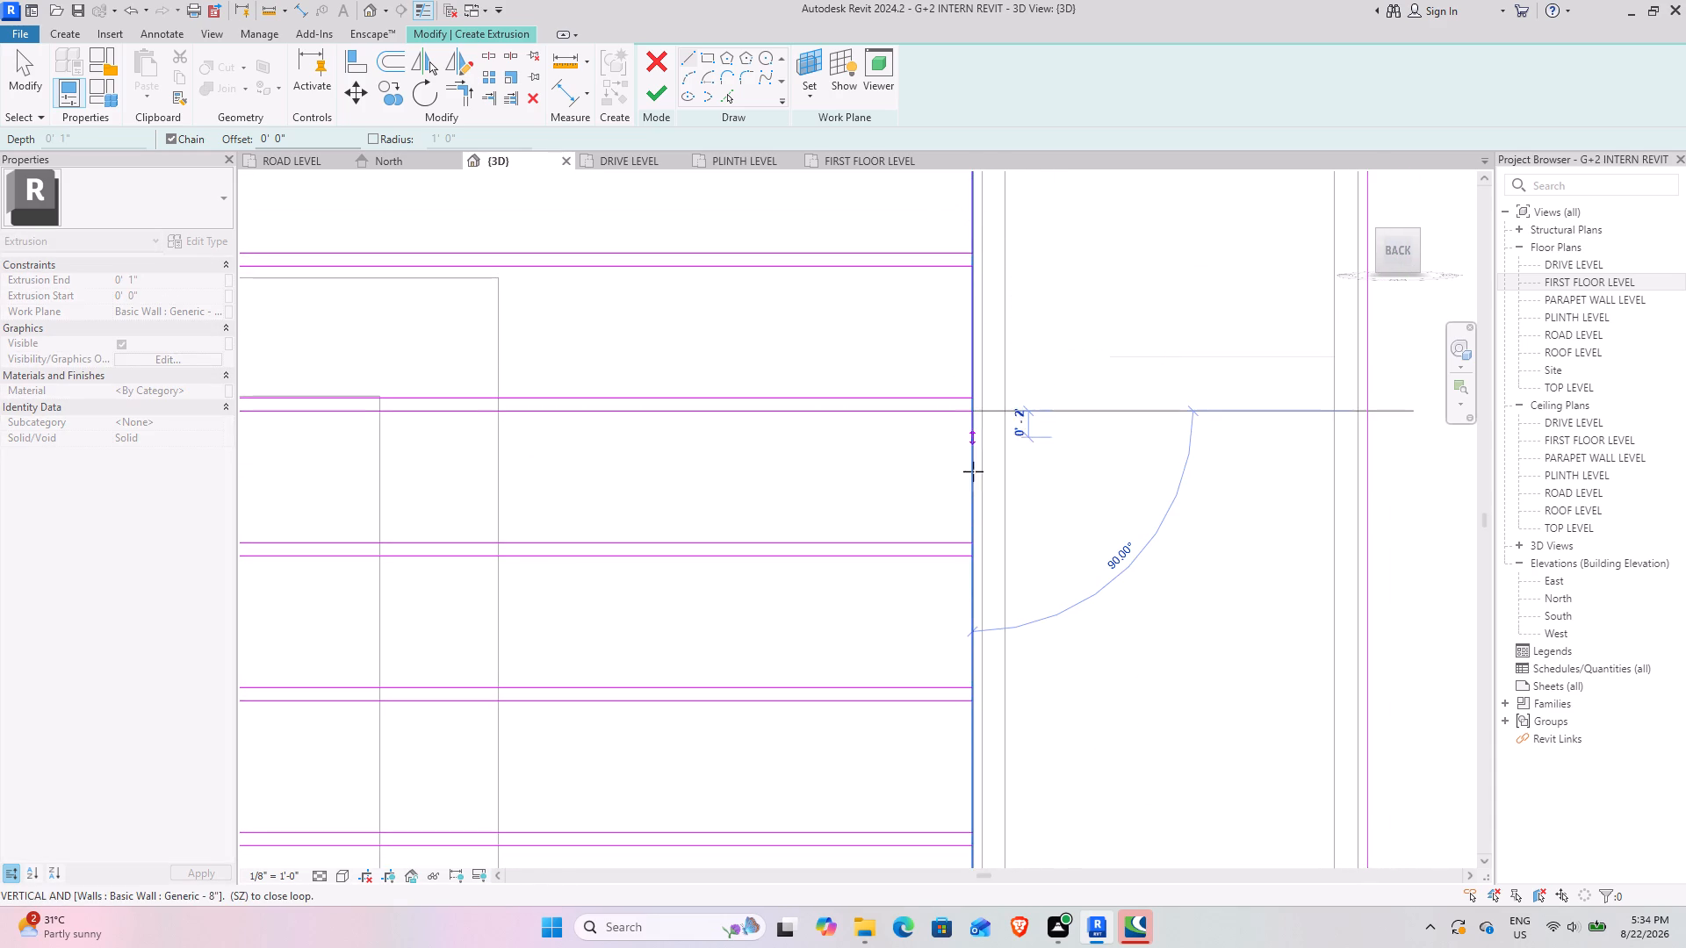
{"action": "left_click", "coordinate": [973, 542]}
{"action": "left_click", "coordinate": [972, 557]}
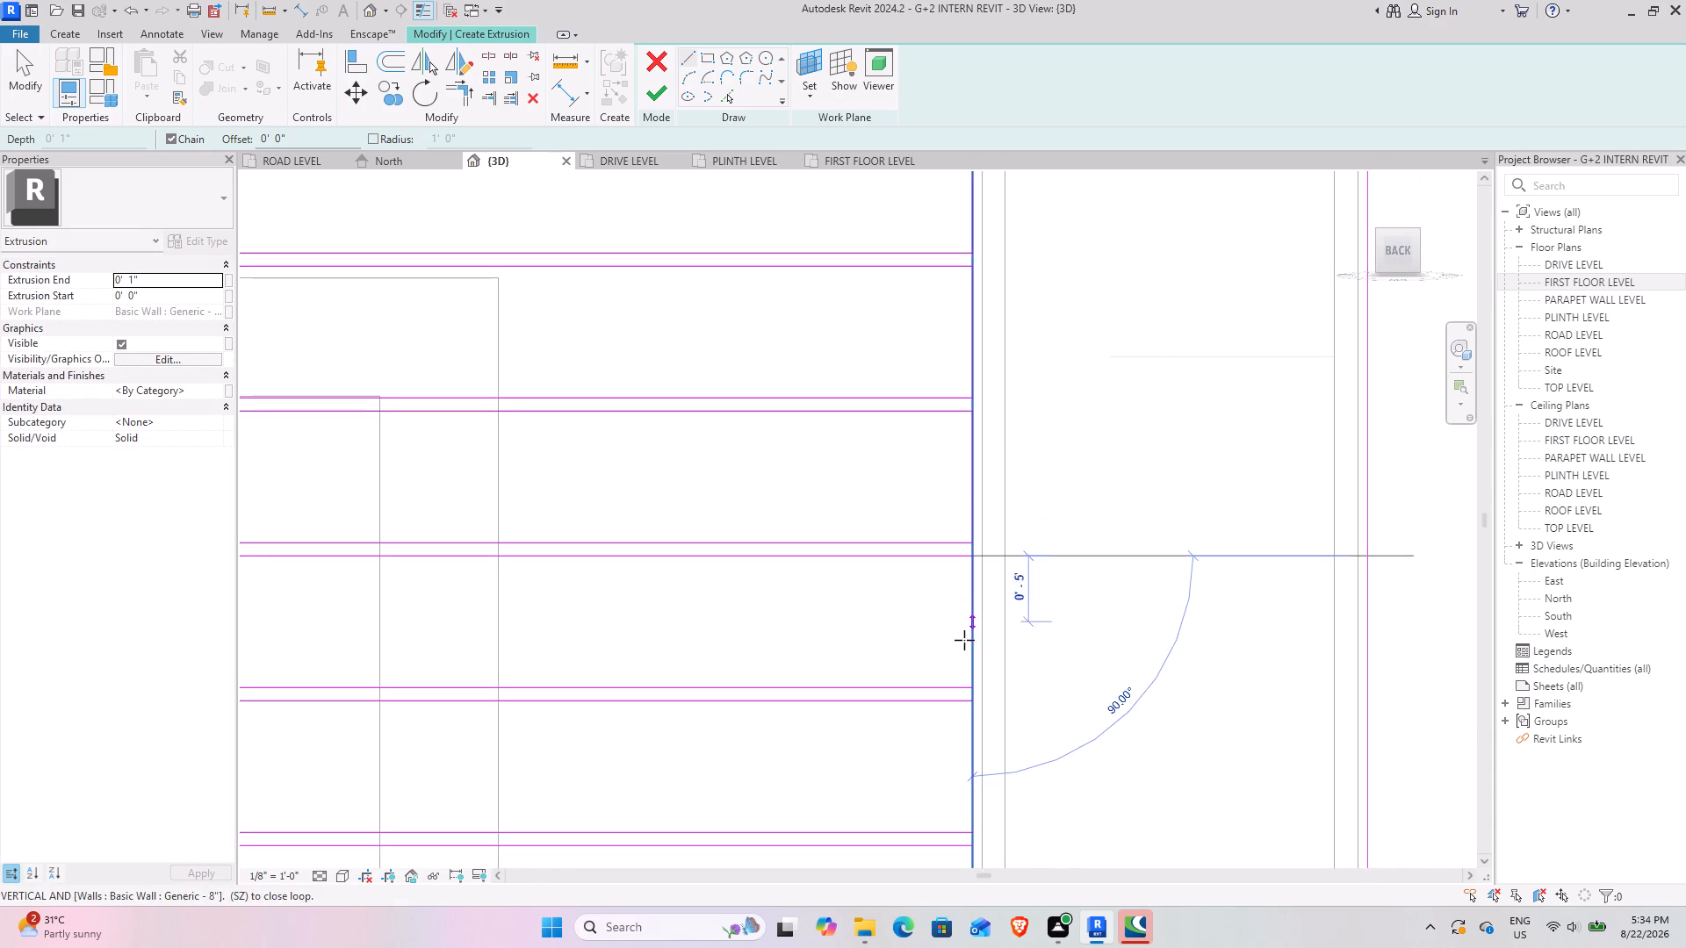
{"action": "left_click", "coordinate": [968, 687]}
Close the following three cut strips along the window's left edge with 10" vertical lines between their end points.
{"action": "middle_click_drag", "start_coordinate": [978, 731], "coordinate": [999, 296]}
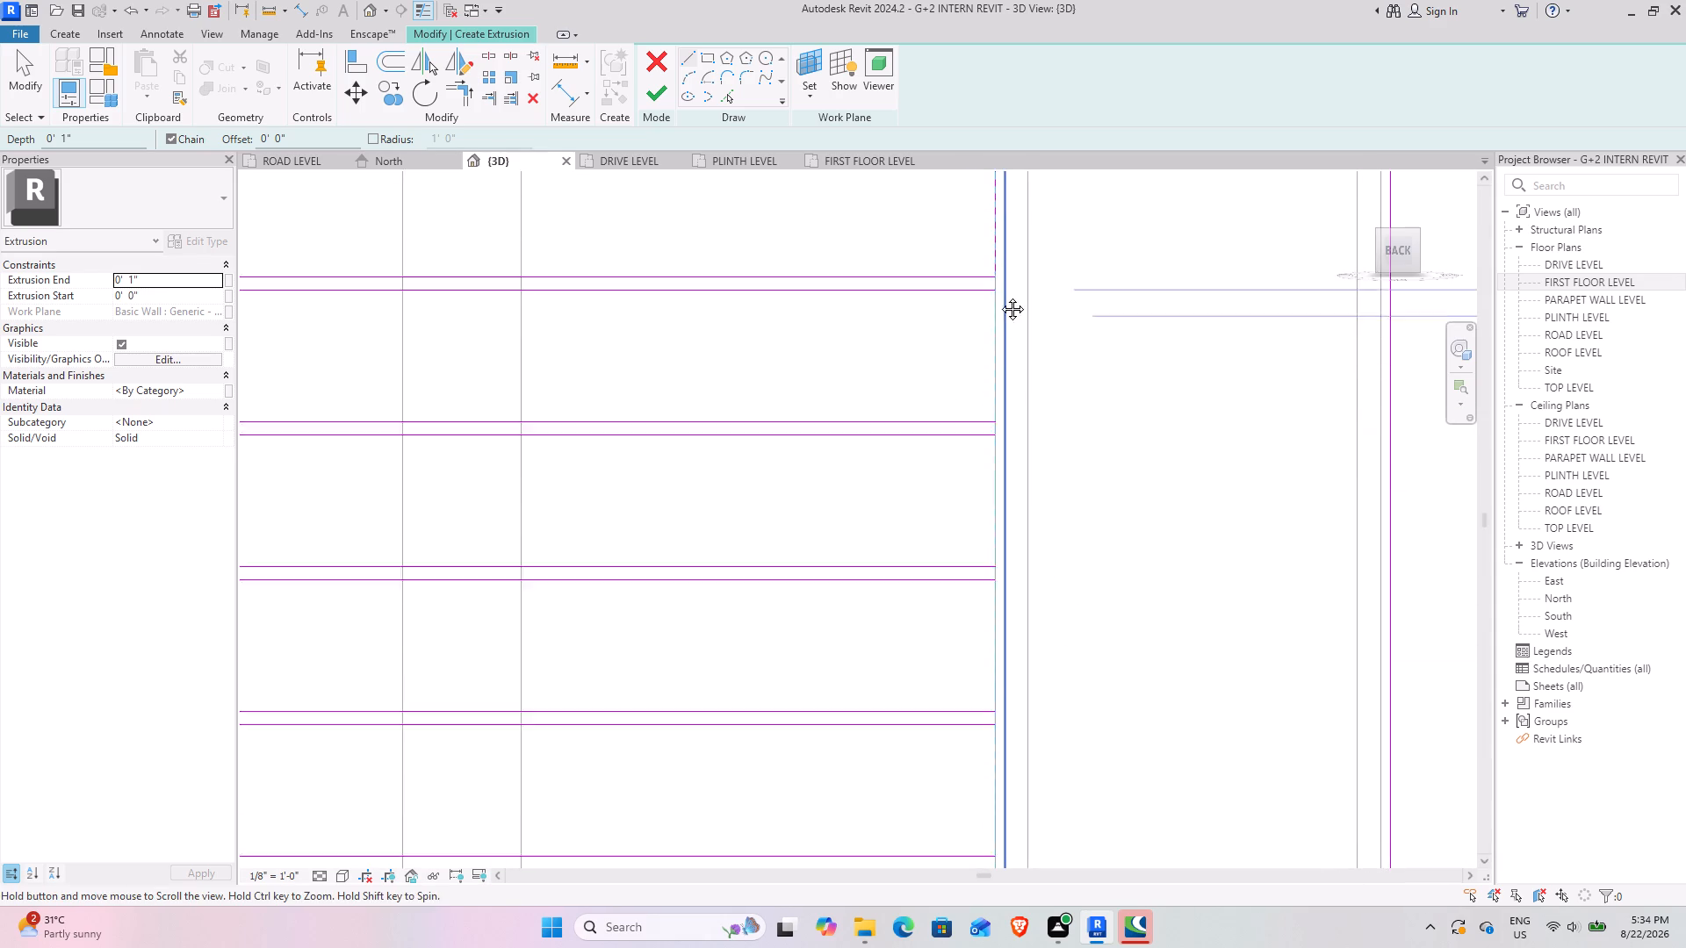
{"action": "middle_click_drag", "start_coordinate": [999, 296], "coordinate": [996, 284]}
{"action": "left_click", "coordinate": [991, 255]}
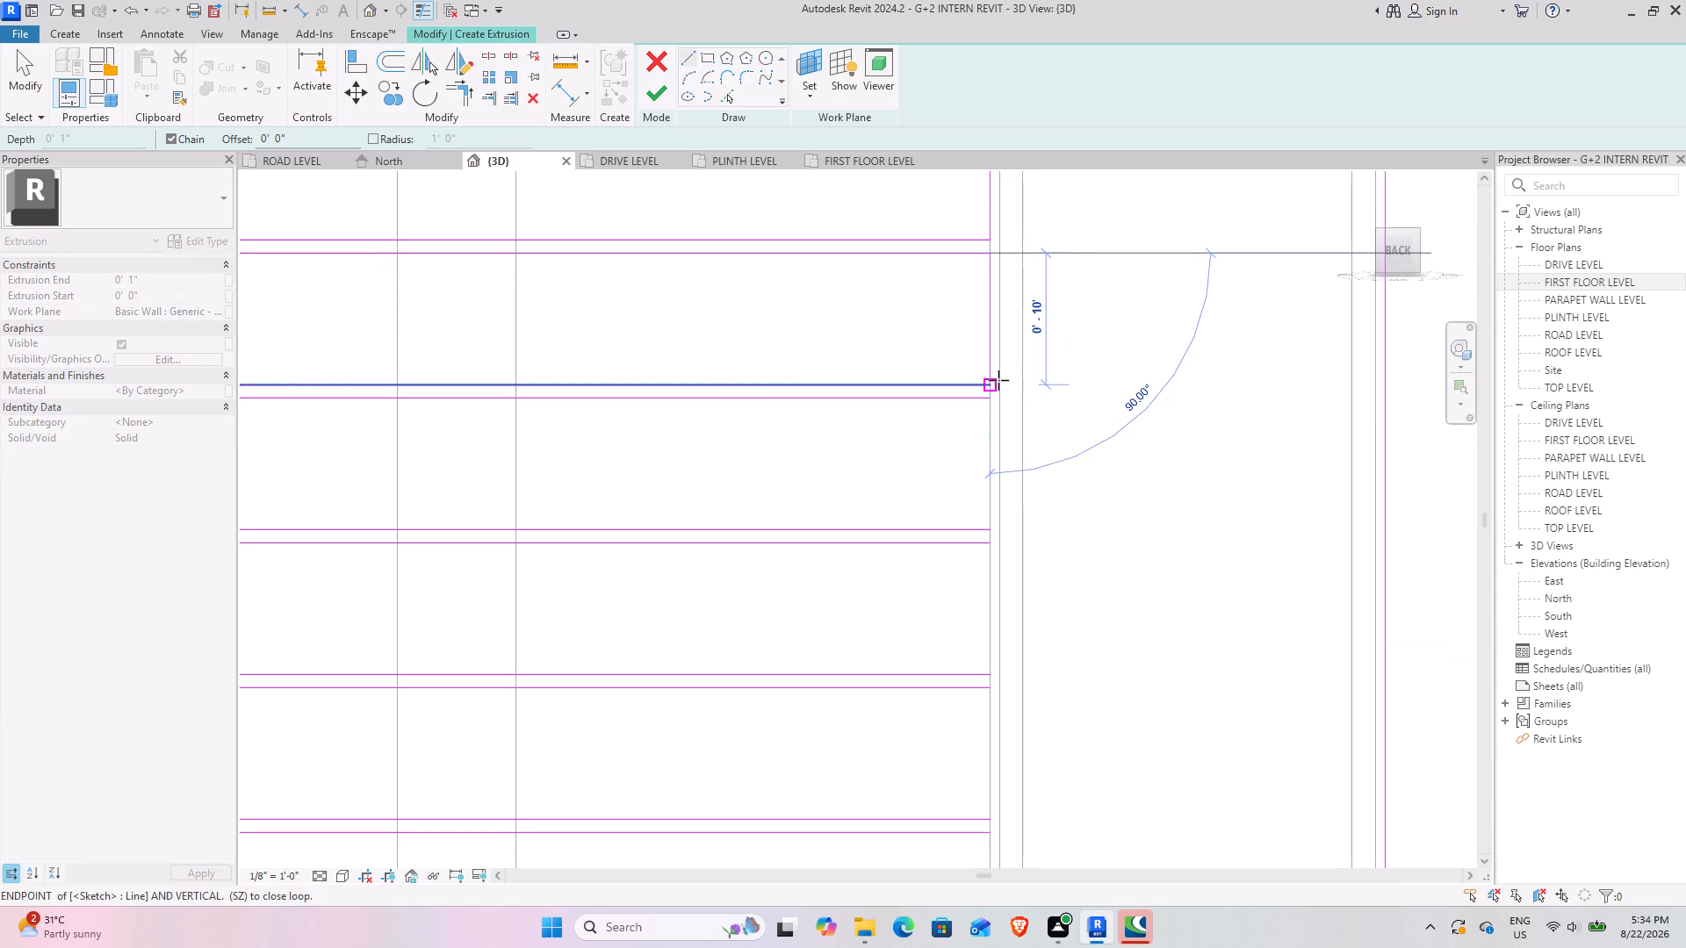
{"action": "left_click", "coordinate": [998, 380]}
{"action": "left_click", "coordinate": [992, 401]}
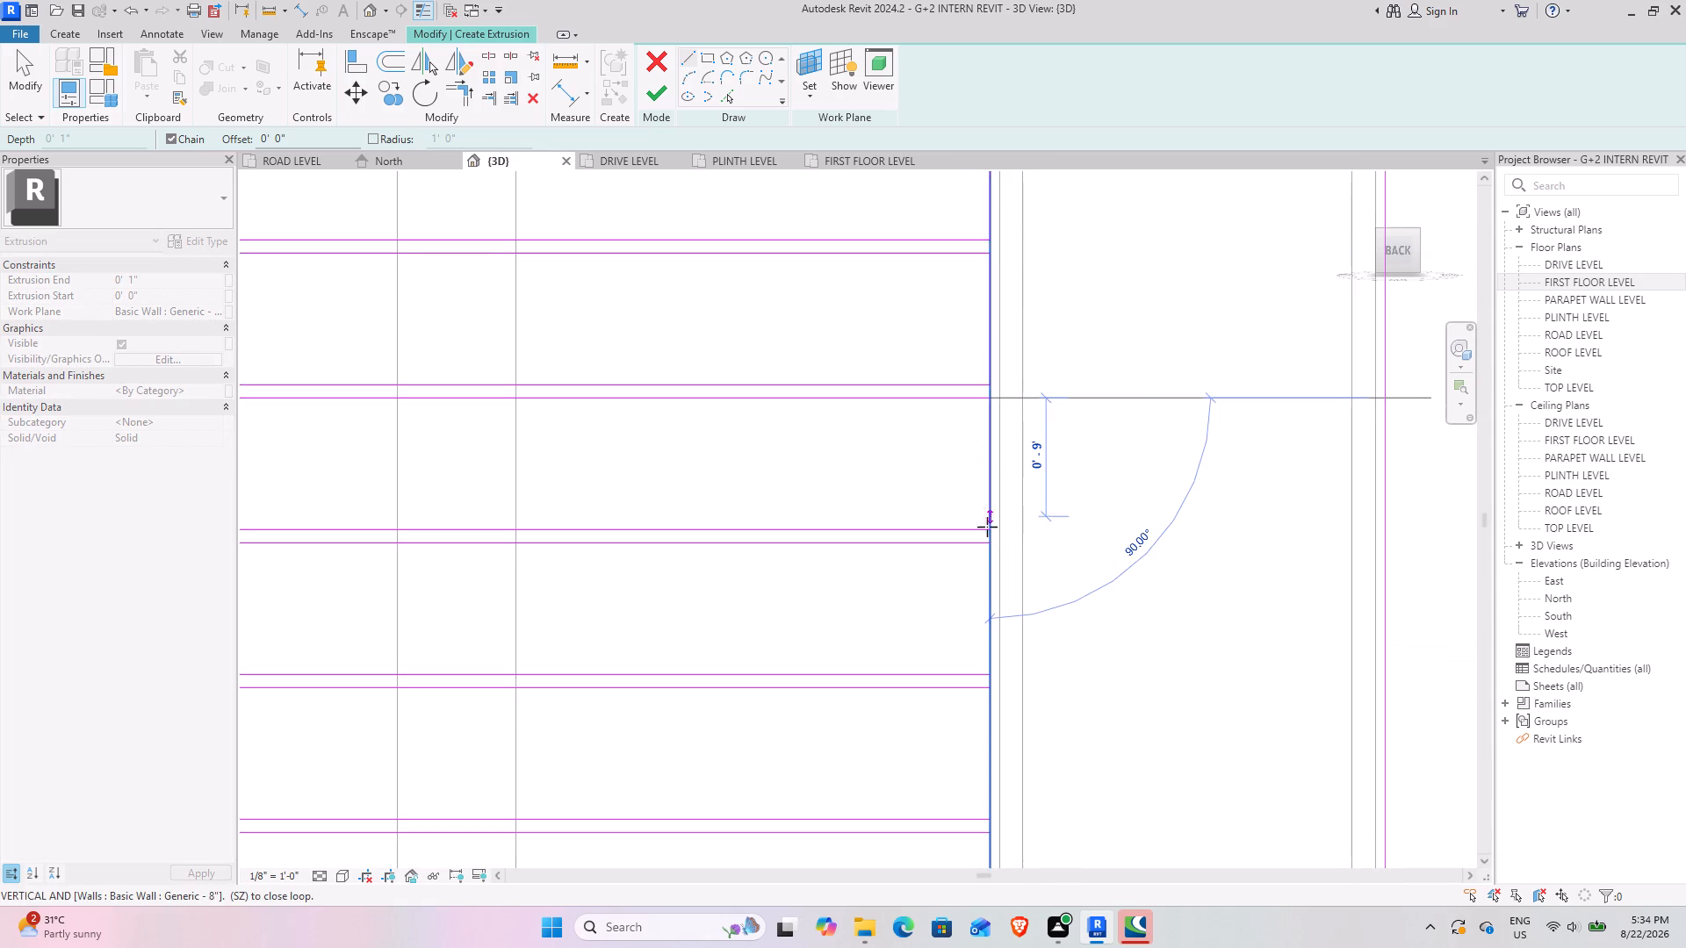
{"action": "left_click", "coordinate": [988, 534]}
{"action": "left_click", "coordinate": [991, 543]}
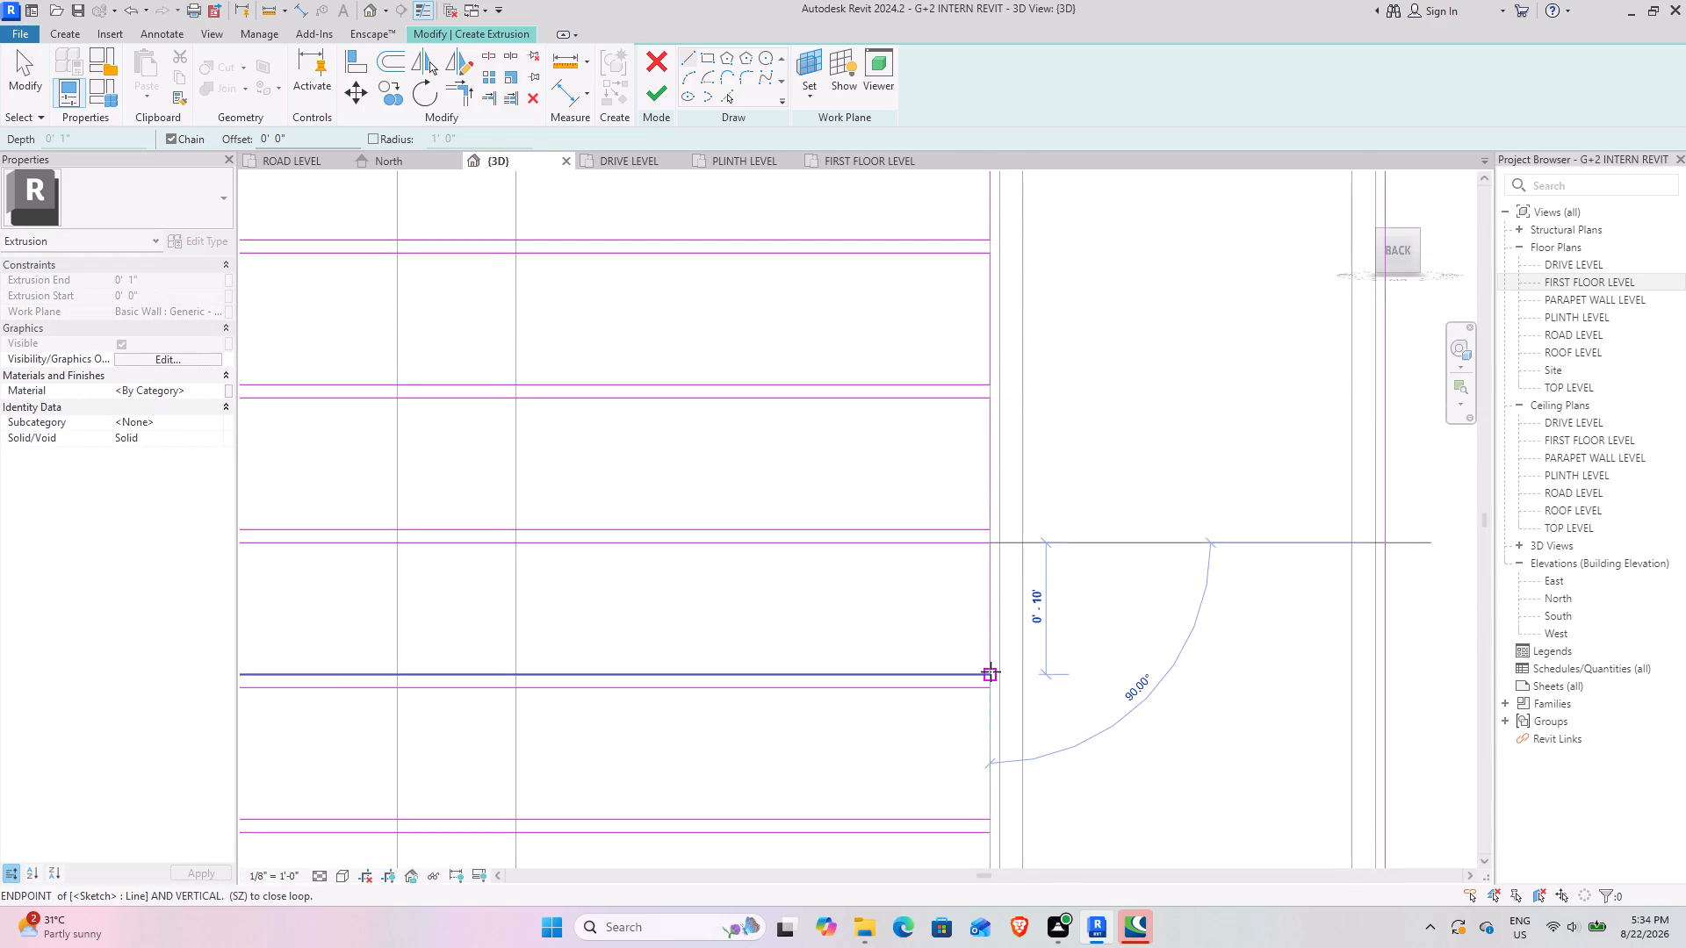
{"action": "left_click", "coordinate": [991, 671]}
Draw 10" vertical lines closing three more open strips further down the tall window's left edge.
{"action": "middle_click_drag", "start_coordinate": [967, 648], "coordinate": [968, 235]}
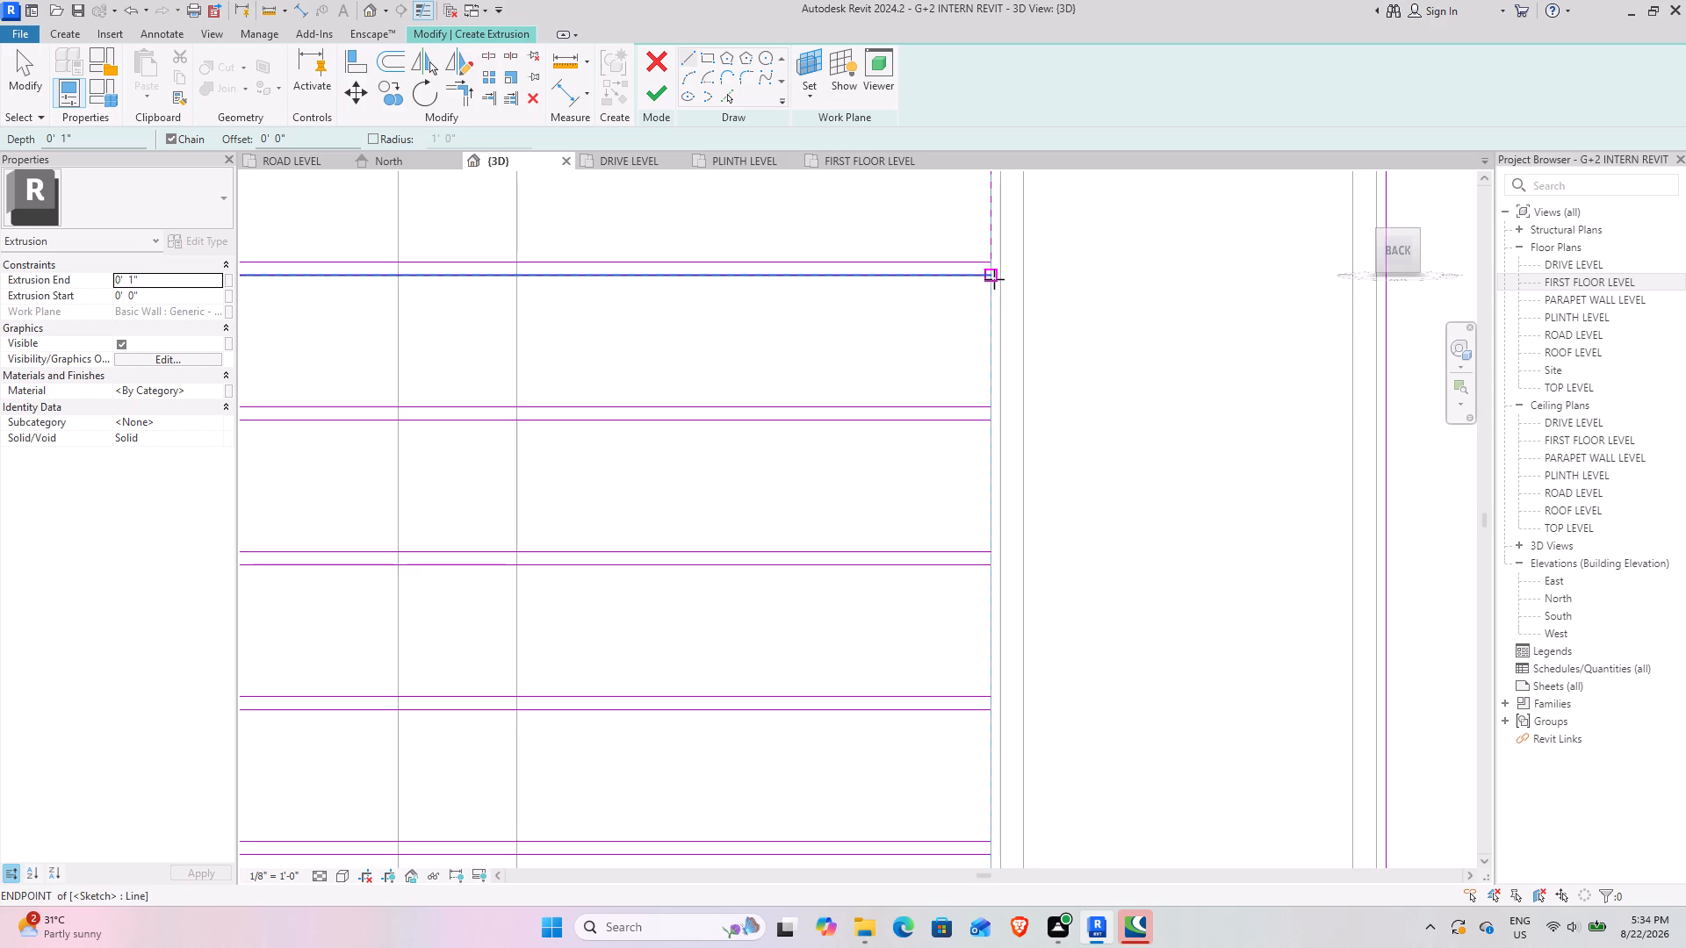
{"action": "left_click", "coordinate": [994, 279]}
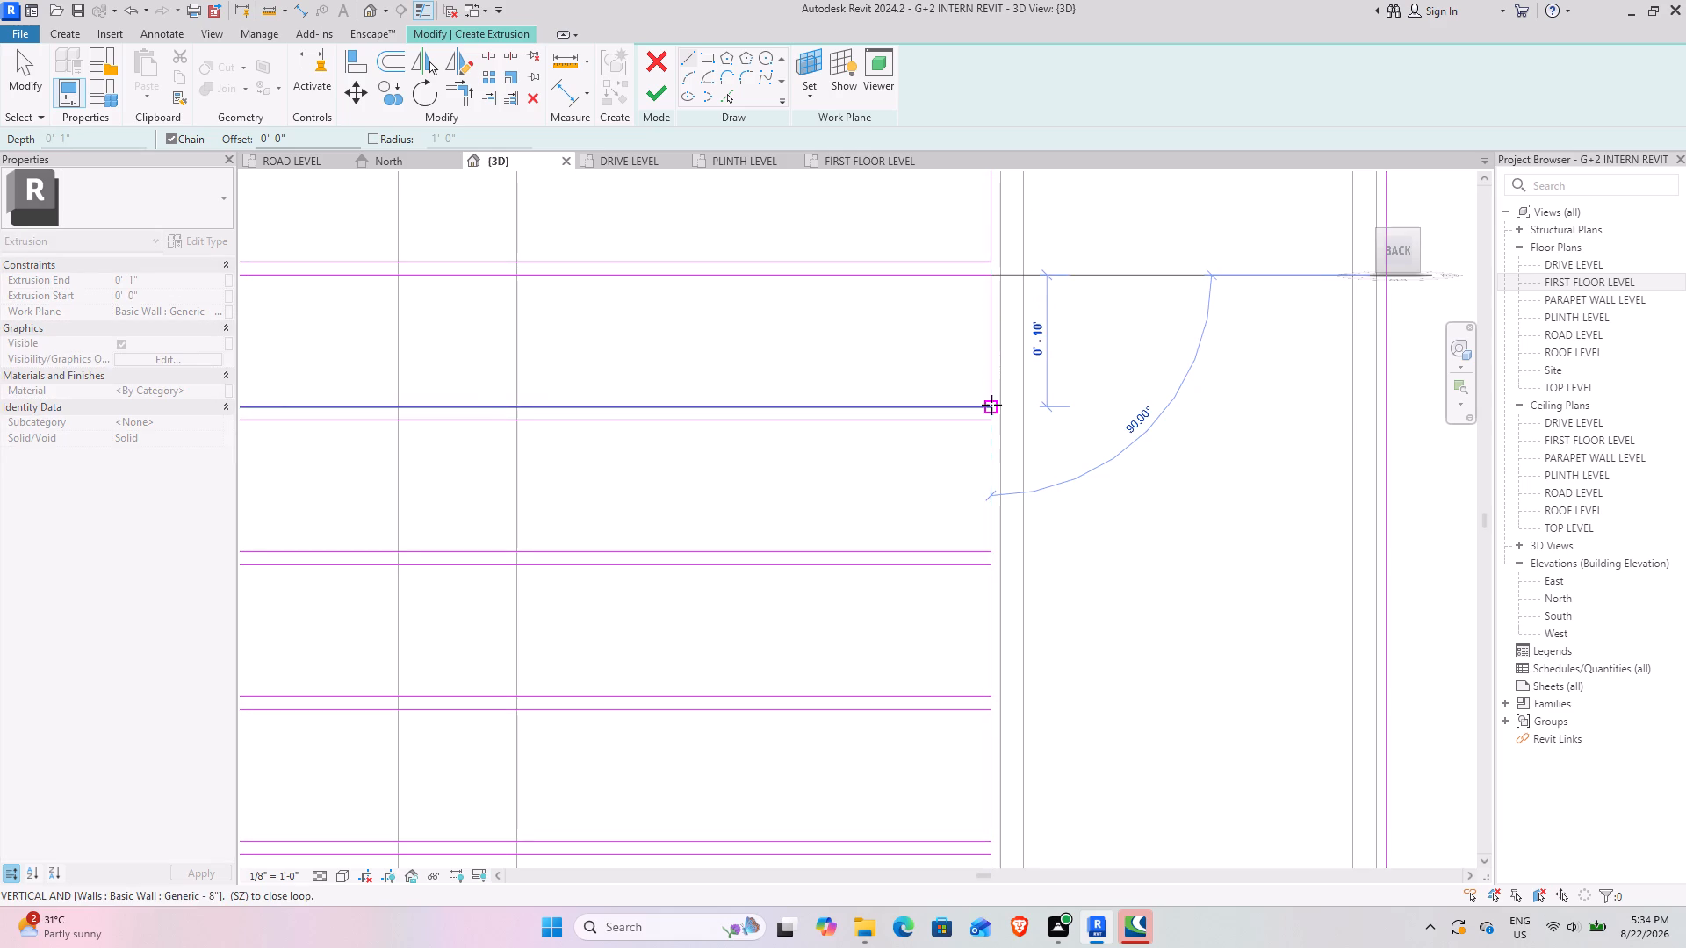
{"action": "left_click", "coordinate": [991, 412]}
{"action": "left_click", "coordinate": [988, 423]}
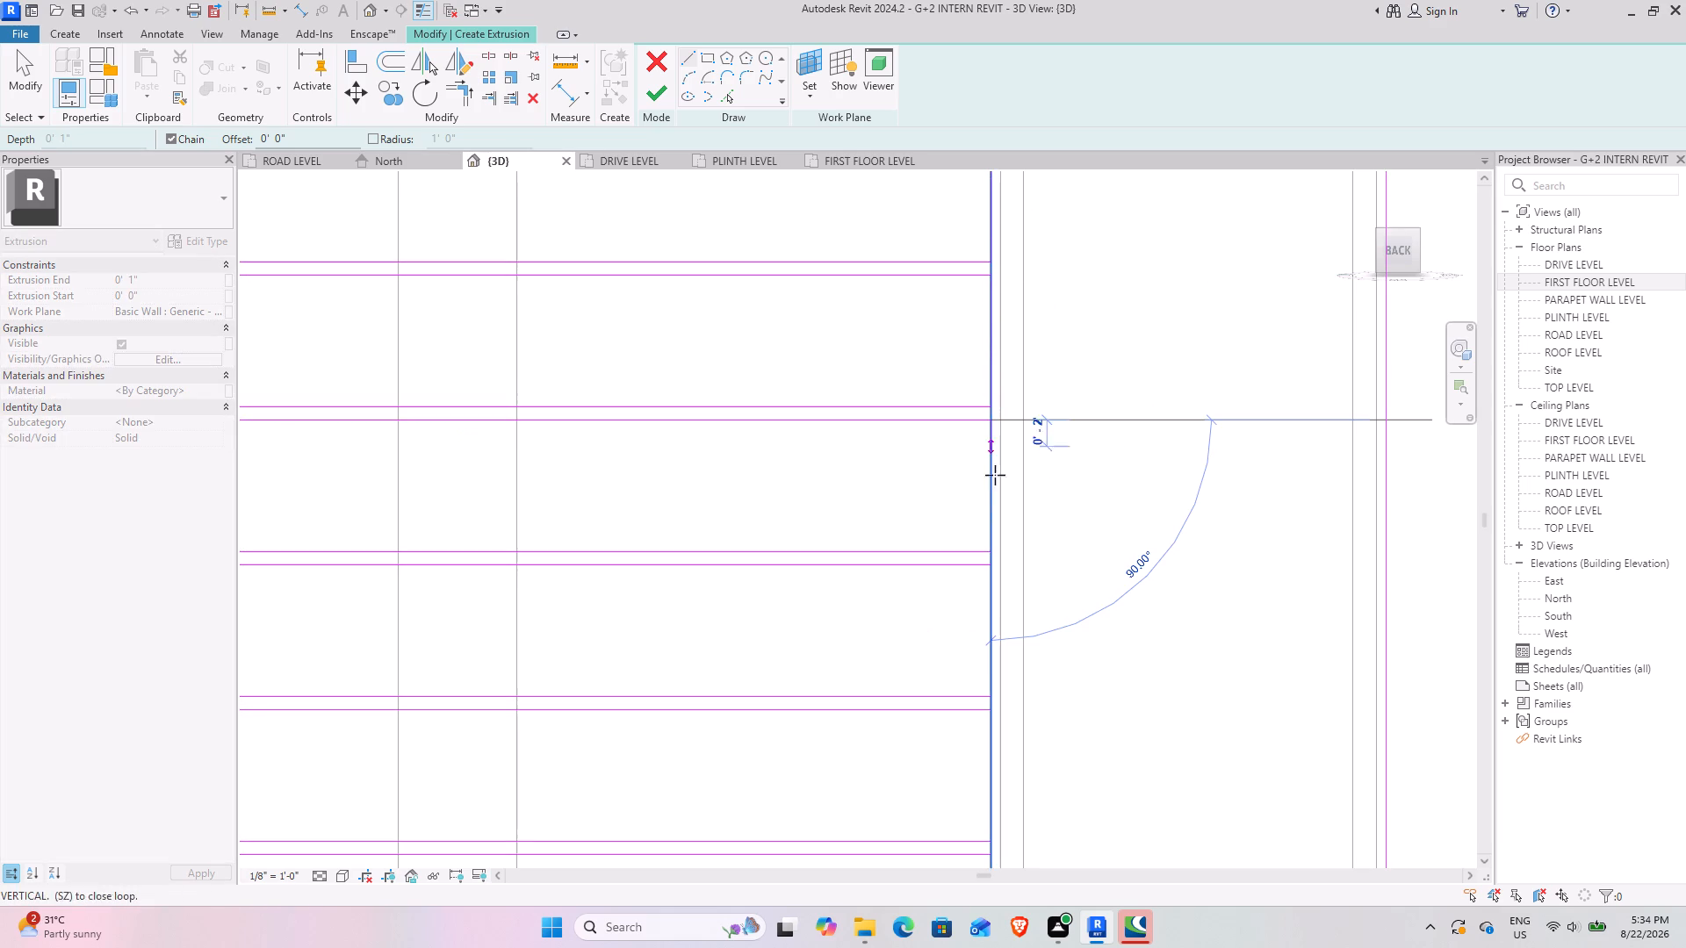
{"action": "left_click", "coordinate": [991, 544]}
{"action": "left_click", "coordinate": [989, 573]}
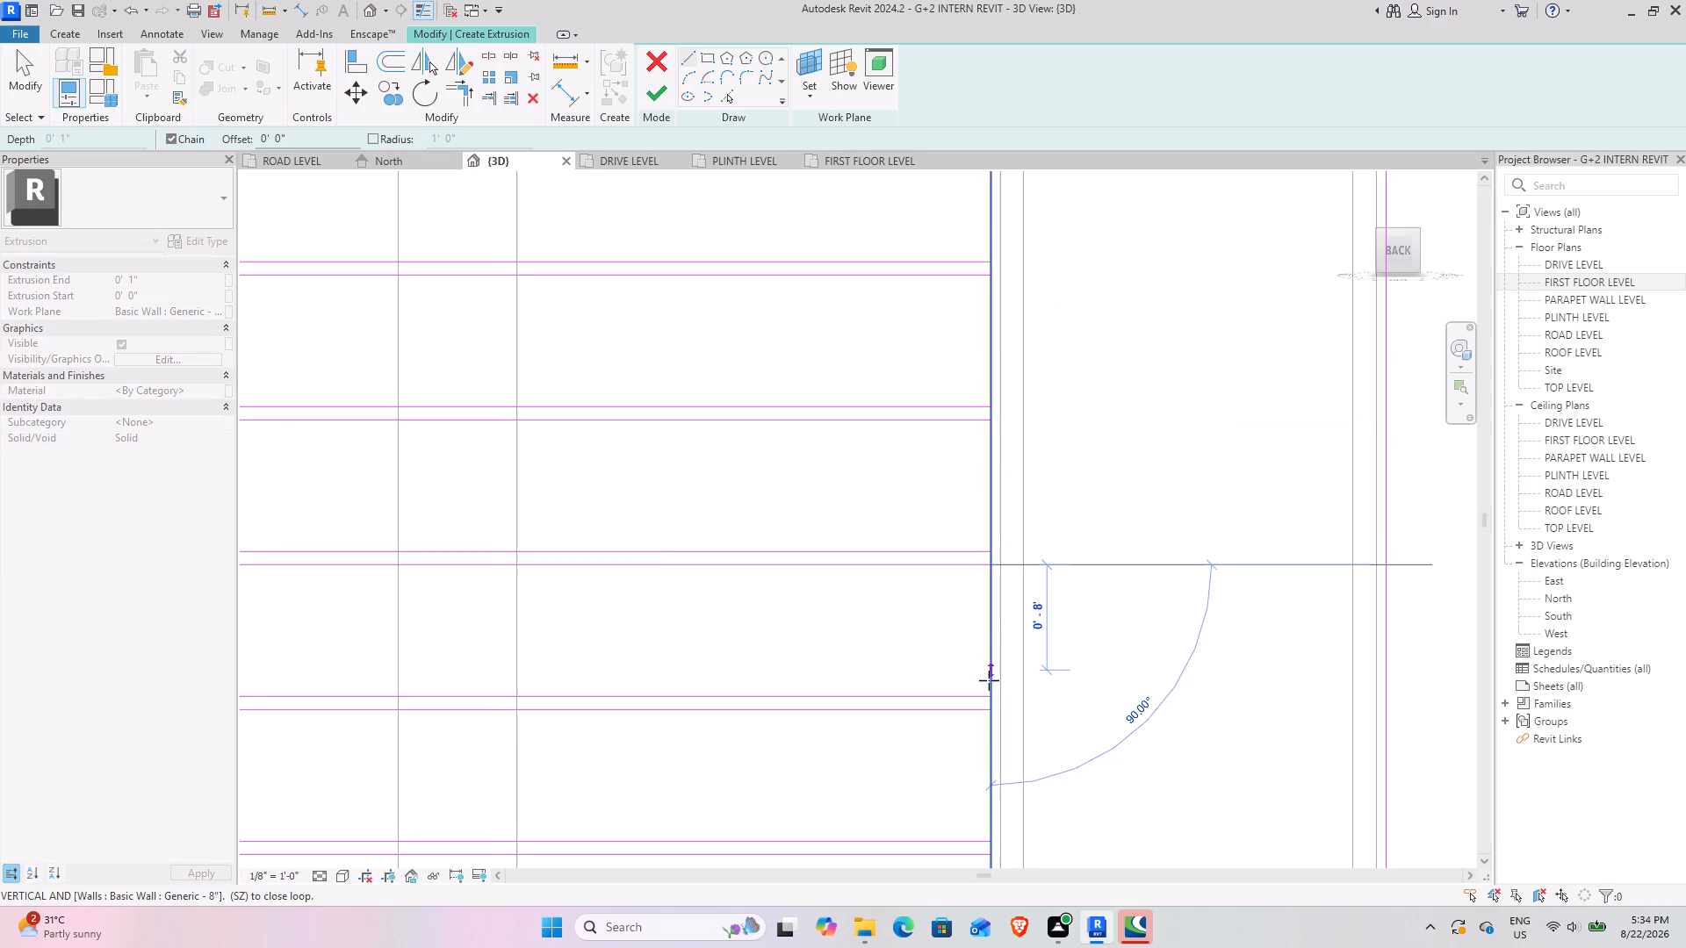
{"action": "left_click", "coordinate": [989, 697]}
Close the last four full-height cut strips above the window's bottom-left corner with 10" vertical lines.
{"action": "middle_click_drag", "start_coordinate": [984, 691], "coordinate": [946, 204]}
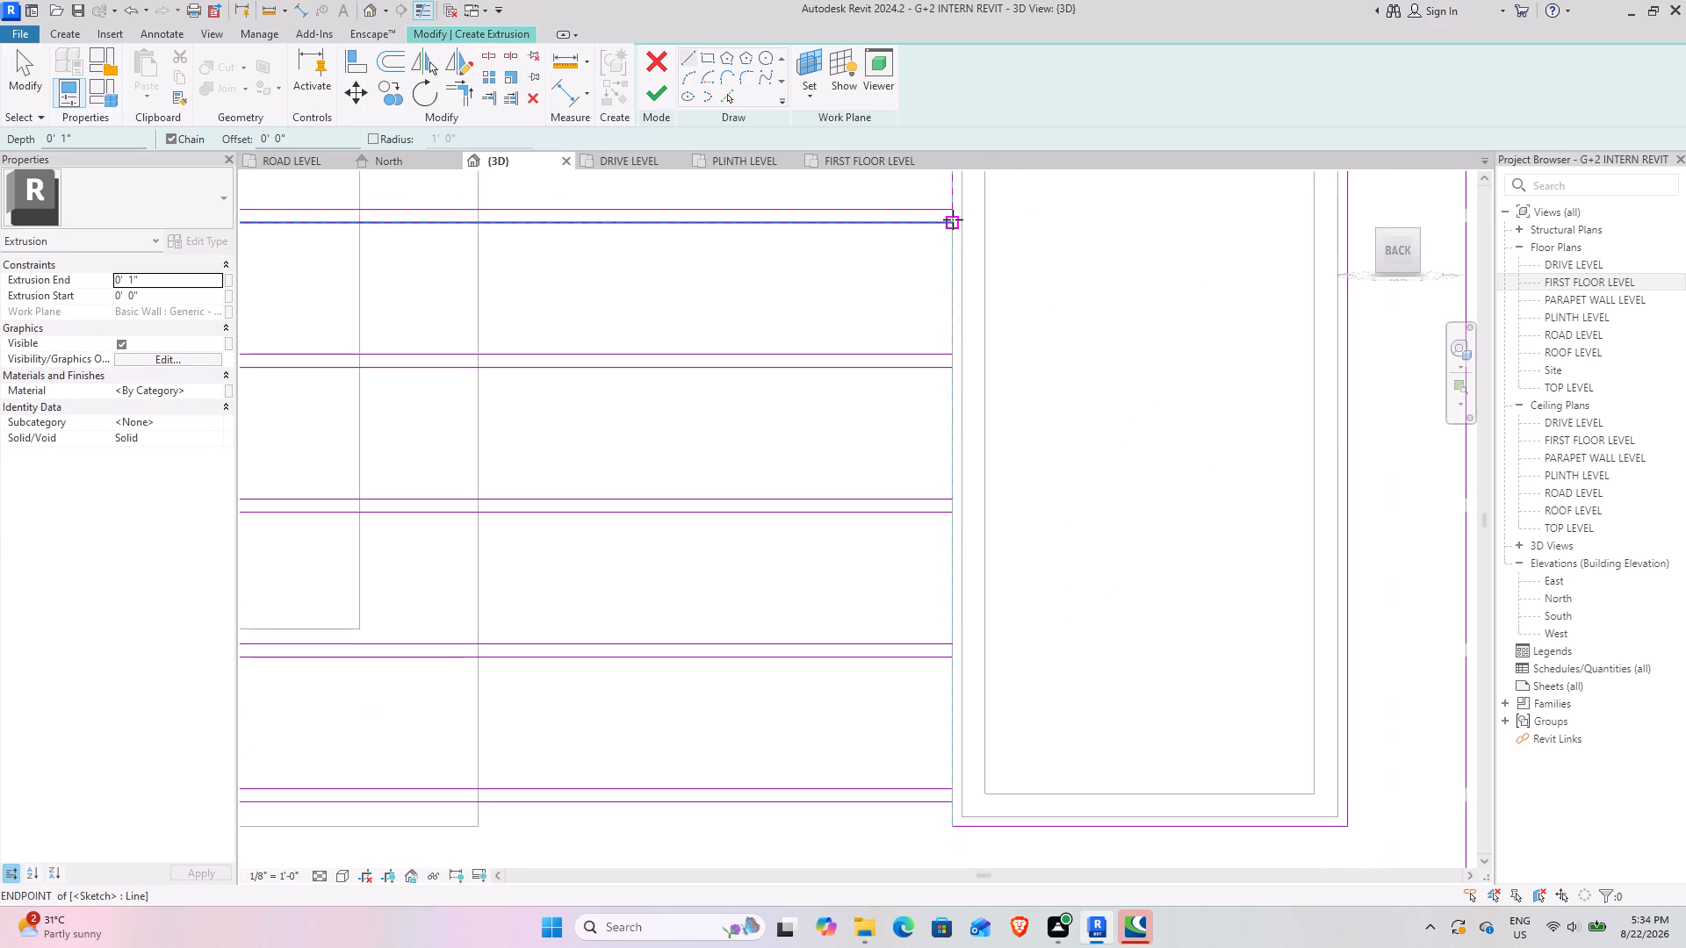
{"action": "left_click", "coordinate": [953, 219]}
{"action": "left_click", "coordinate": [957, 349]}
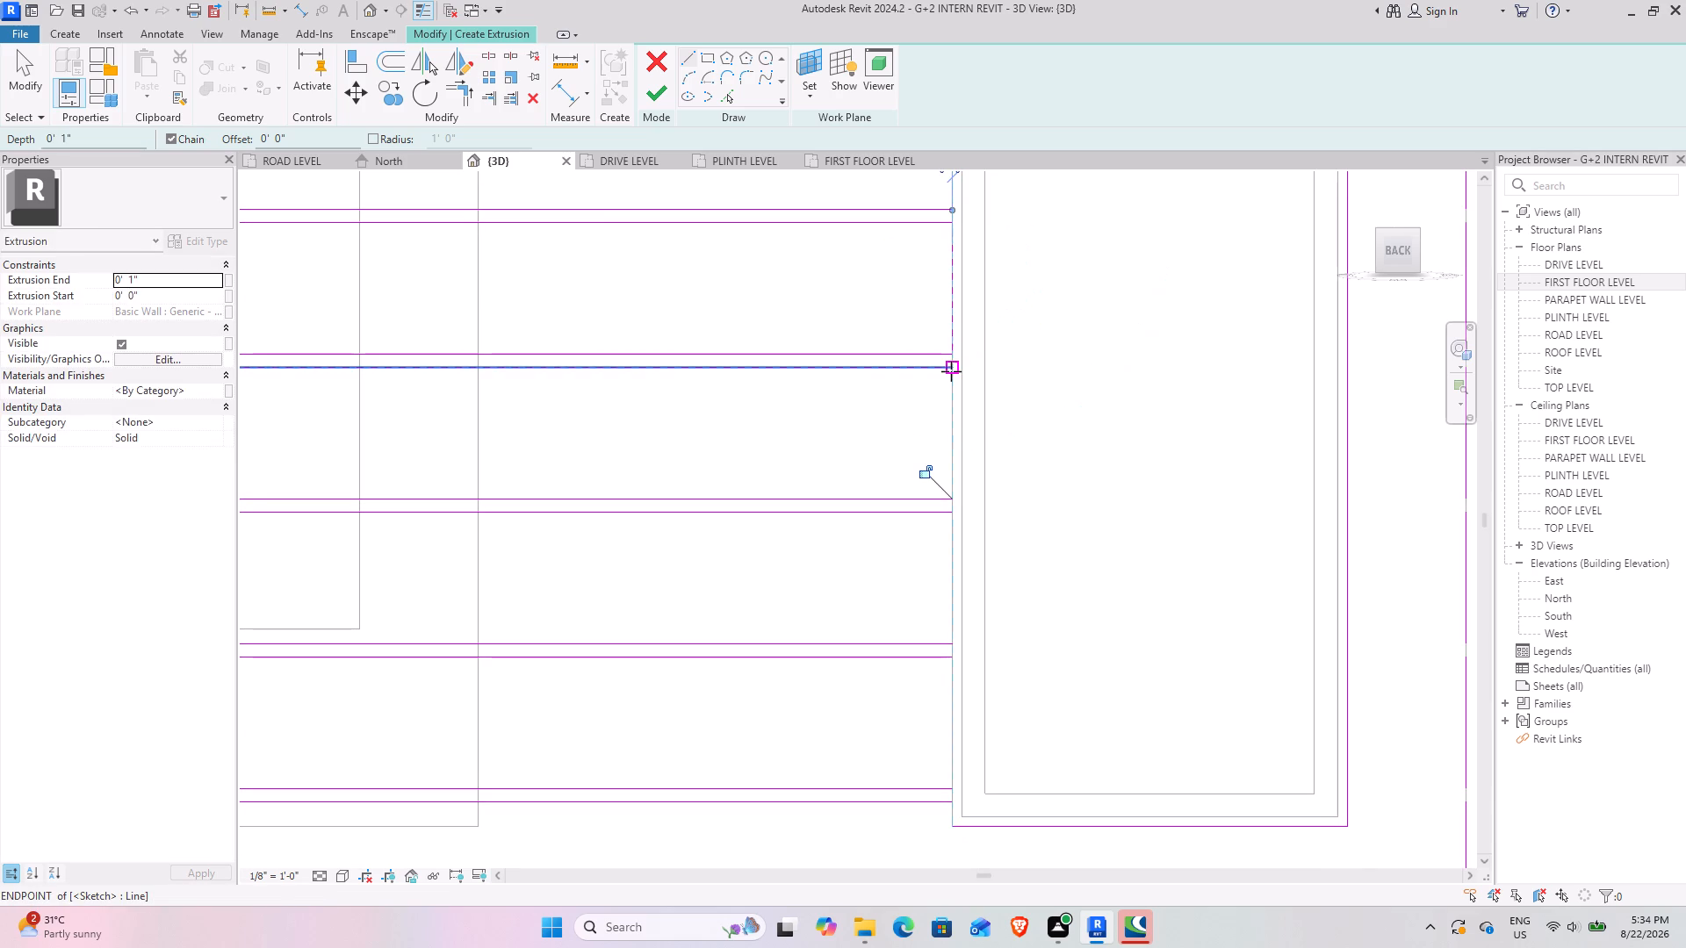
{"action": "left_click", "coordinate": [951, 371]}
{"action": "left_click", "coordinate": [946, 501]}
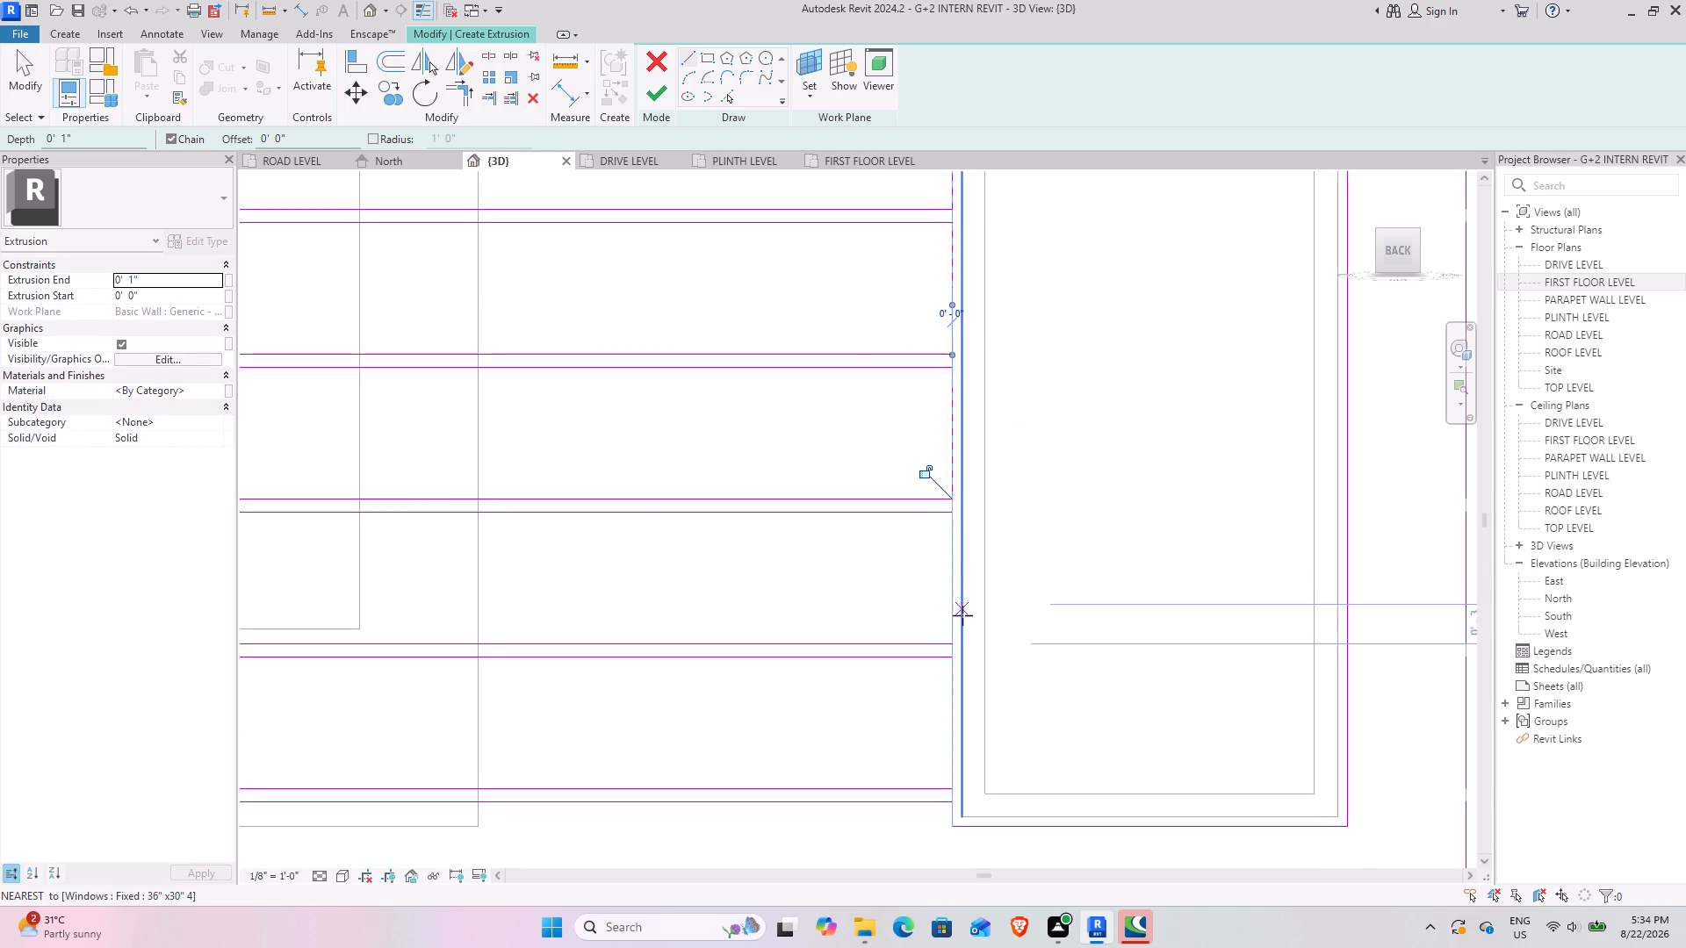
{"action": "left_click", "coordinate": [952, 512]}
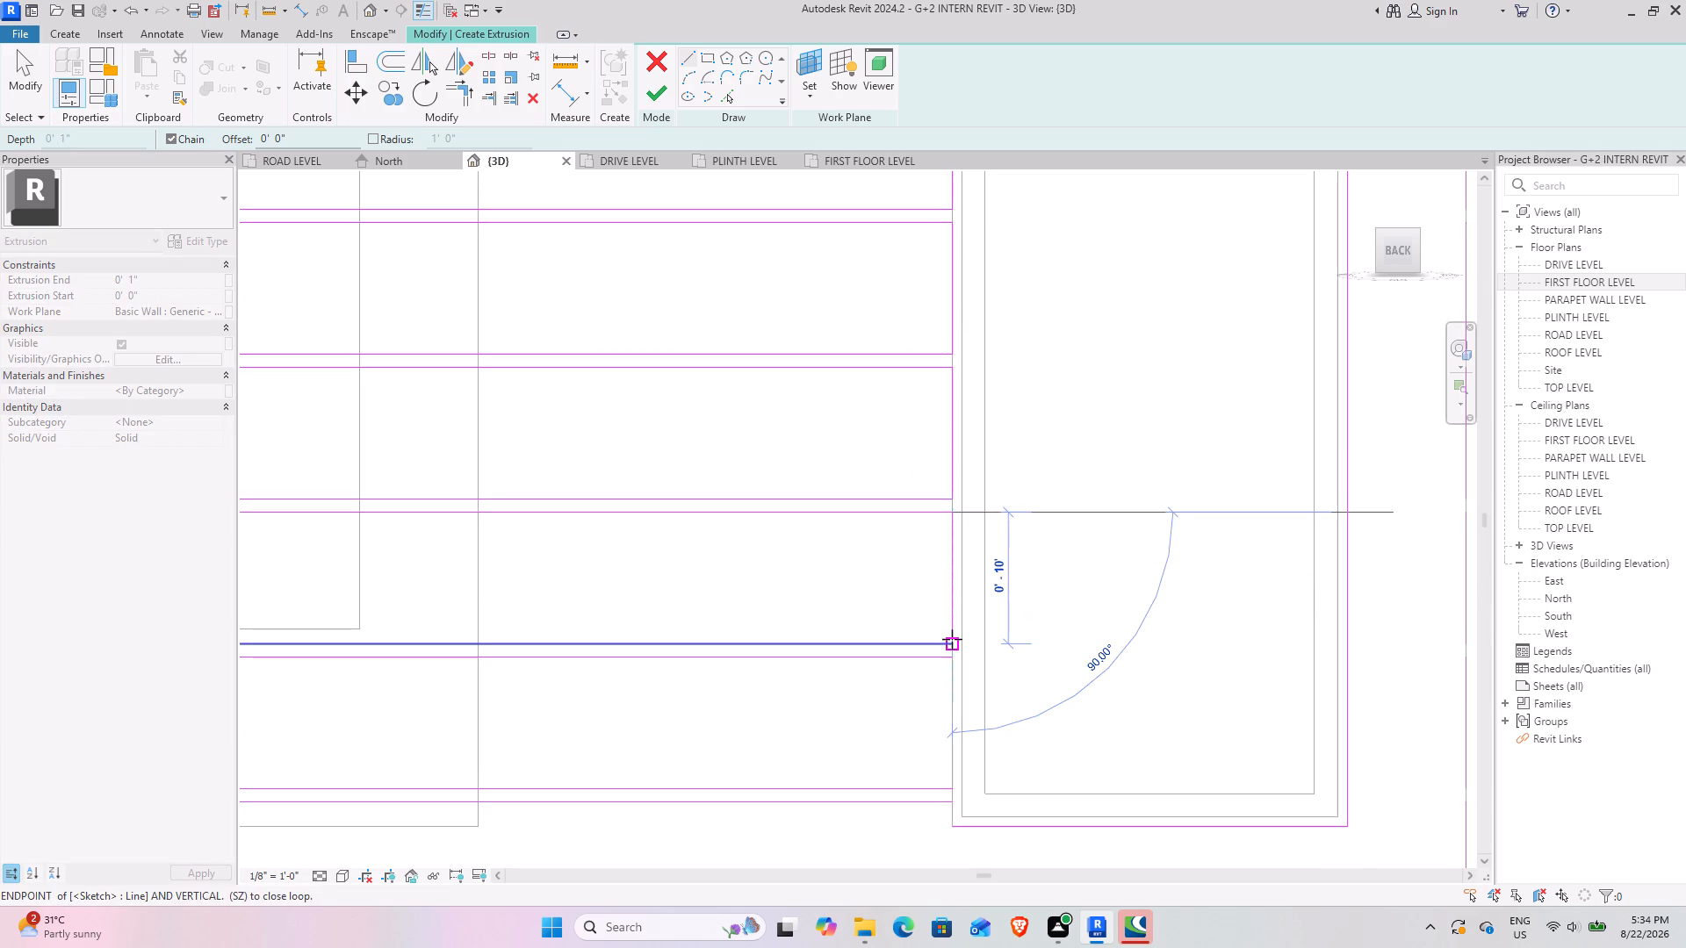
{"action": "left_click", "coordinate": [952, 639]}
{"action": "left_click", "coordinate": [953, 659]}
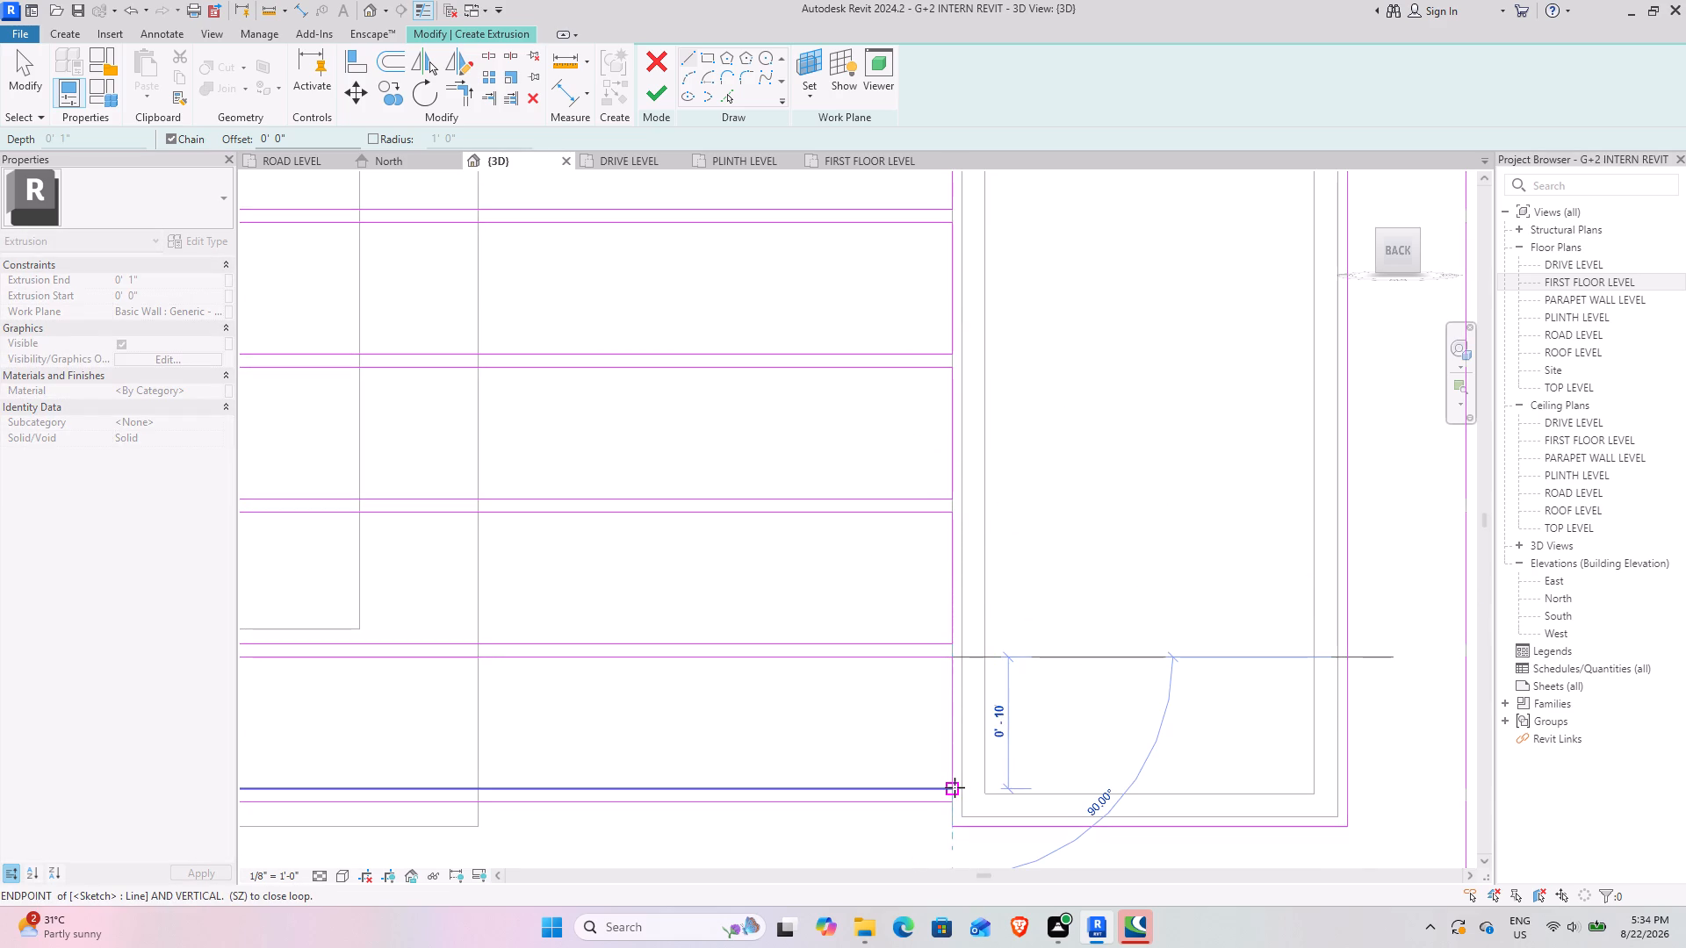
{"action": "left_click", "coordinate": [955, 787]}
Draw the short vertical line joining the lowest cut strip's top edge to the window rectangle's bottom-left corner, and finish drawing lines.
{"action": "middle_click_drag", "start_coordinate": [955, 621], "coordinate": [1077, 274]}
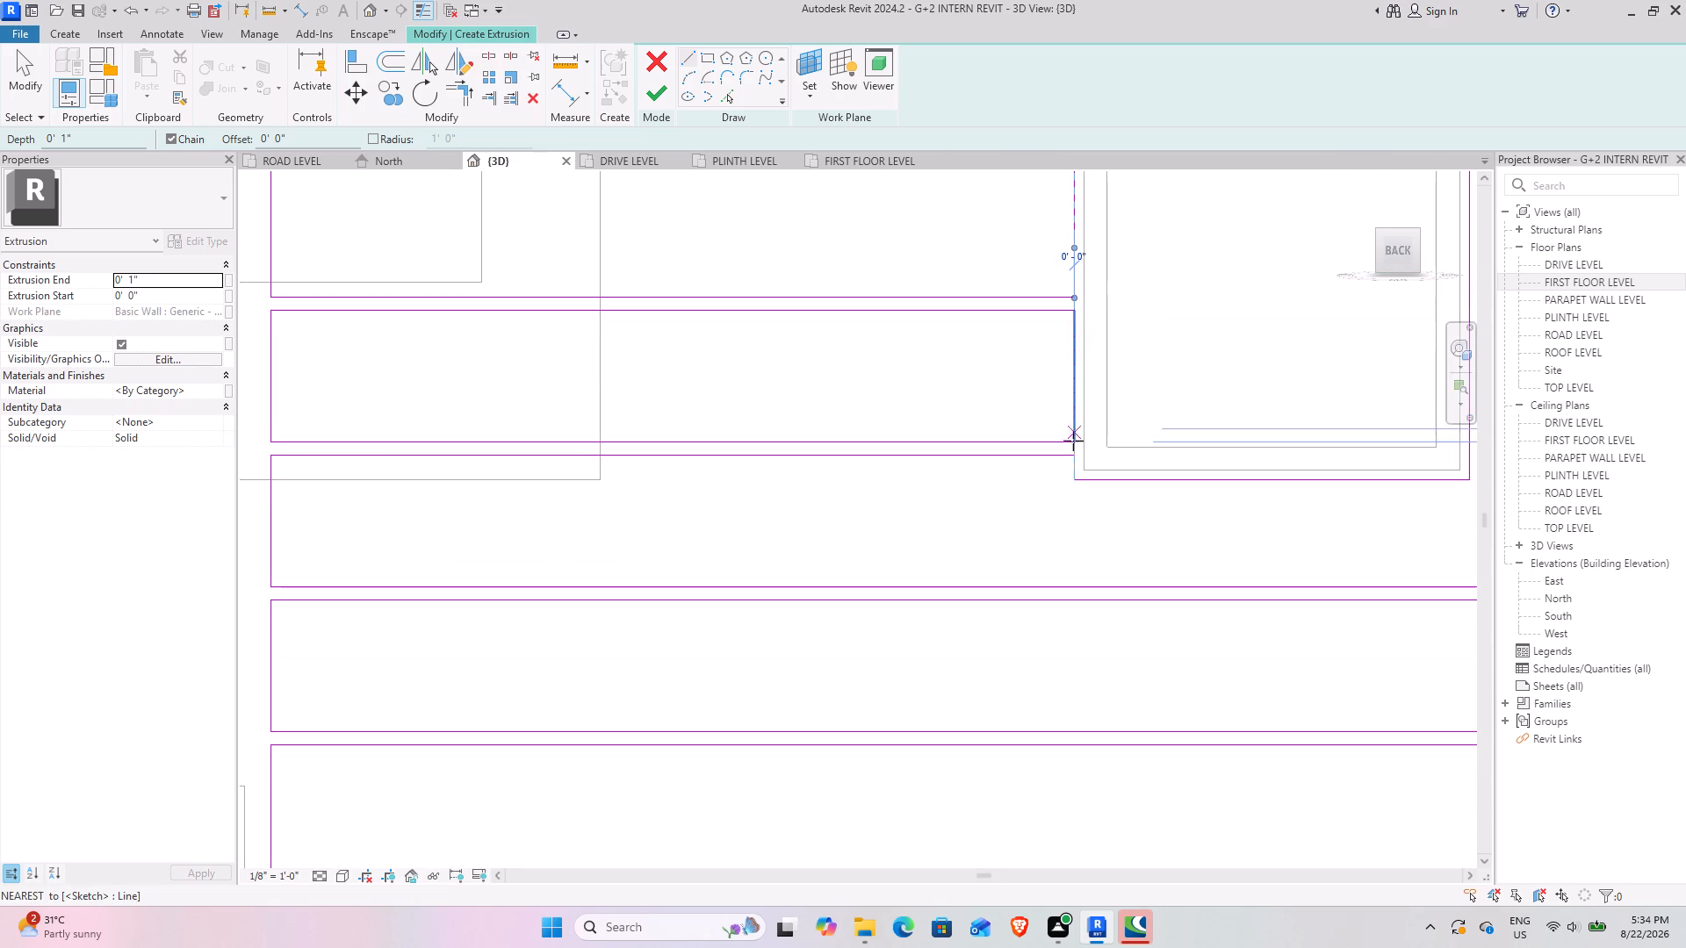
{"action": "left_click", "coordinate": [1073, 461]}
{"action": "left_click", "coordinate": [1076, 478]}
{"action": "middle_click_drag", "start_coordinate": [1067, 370], "coordinate": [1041, 428]}
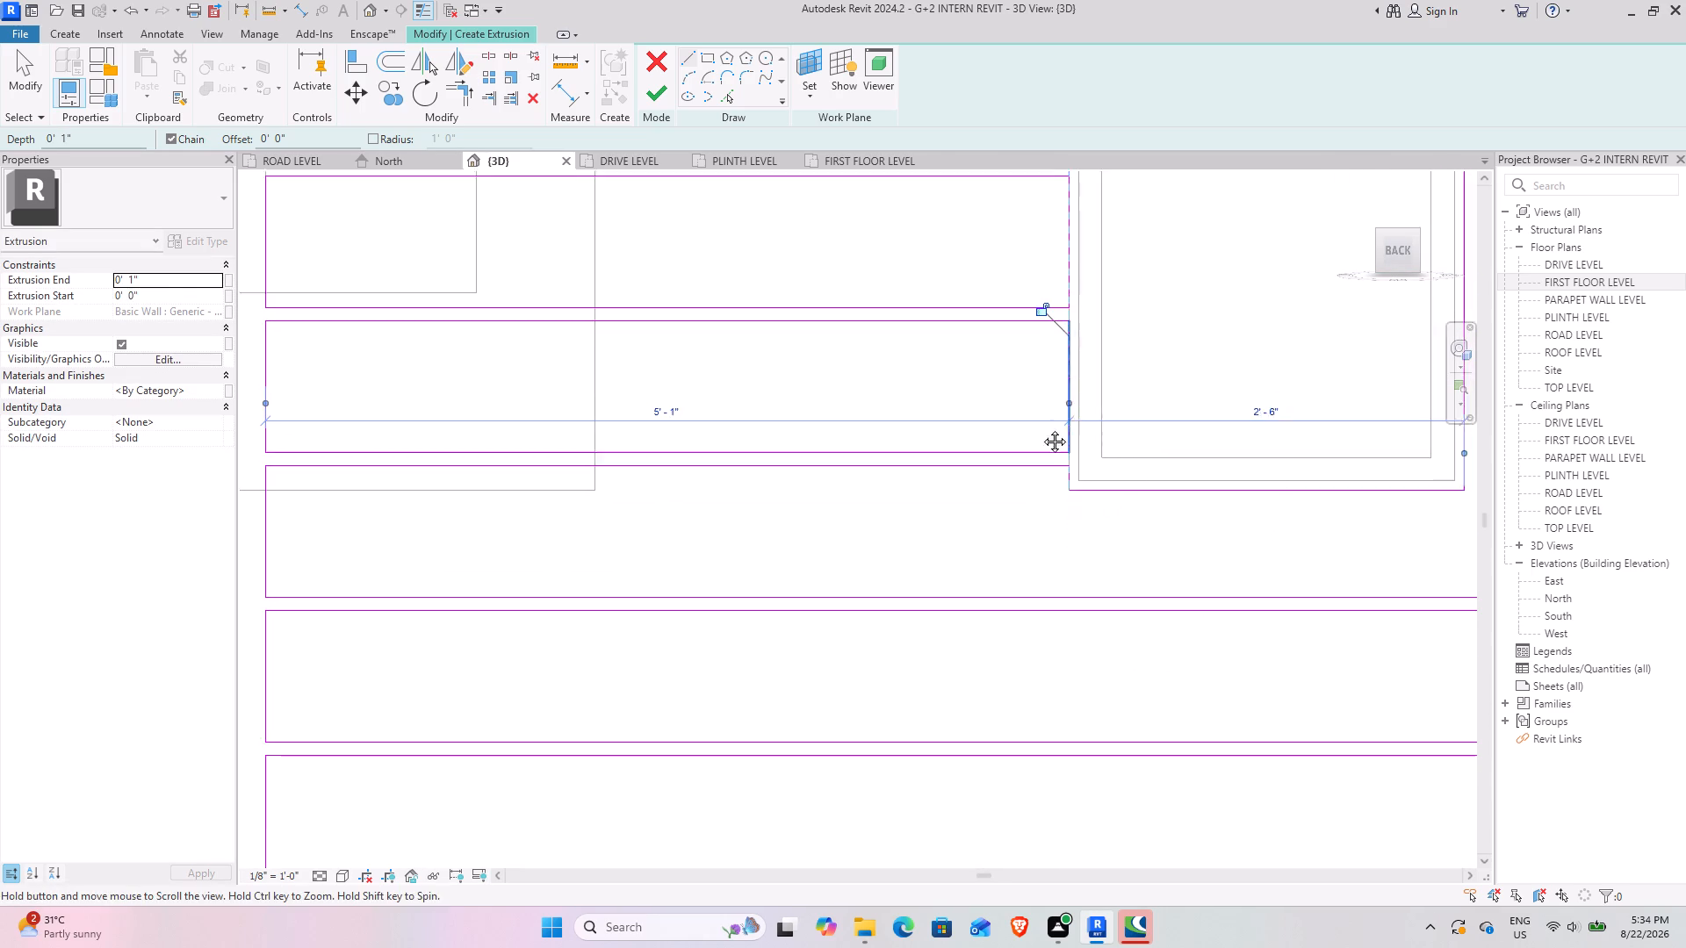
{"action": "middle_click_drag", "start_coordinate": [1041, 428], "coordinate": [965, 546]}
{"action": "key", "text": "Escape"}
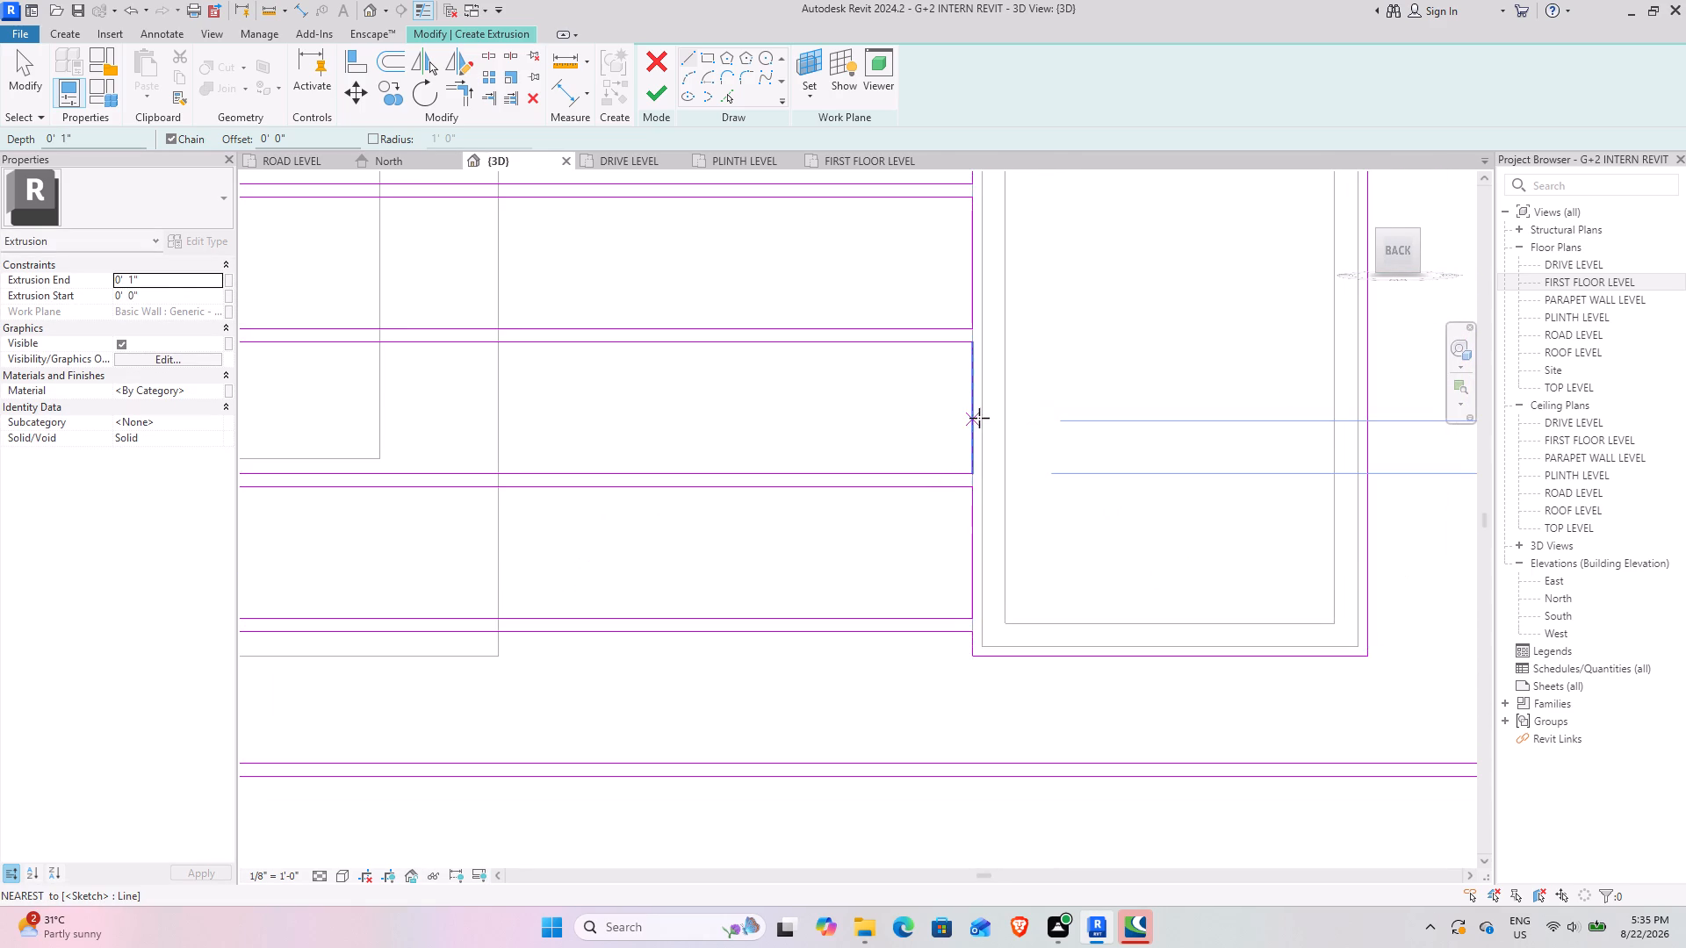
{"action": "scroll", "coordinate": [1024, 377], "scroll_direction": "down", "scroll_amount": 4}
{"action": "key", "text": "Escape"}
Examine the closed strip ends upward along the tall window's left edge for remaining openings.
{"action": "middle_click_drag", "start_coordinate": [1027, 352], "coordinate": [1004, 672]}
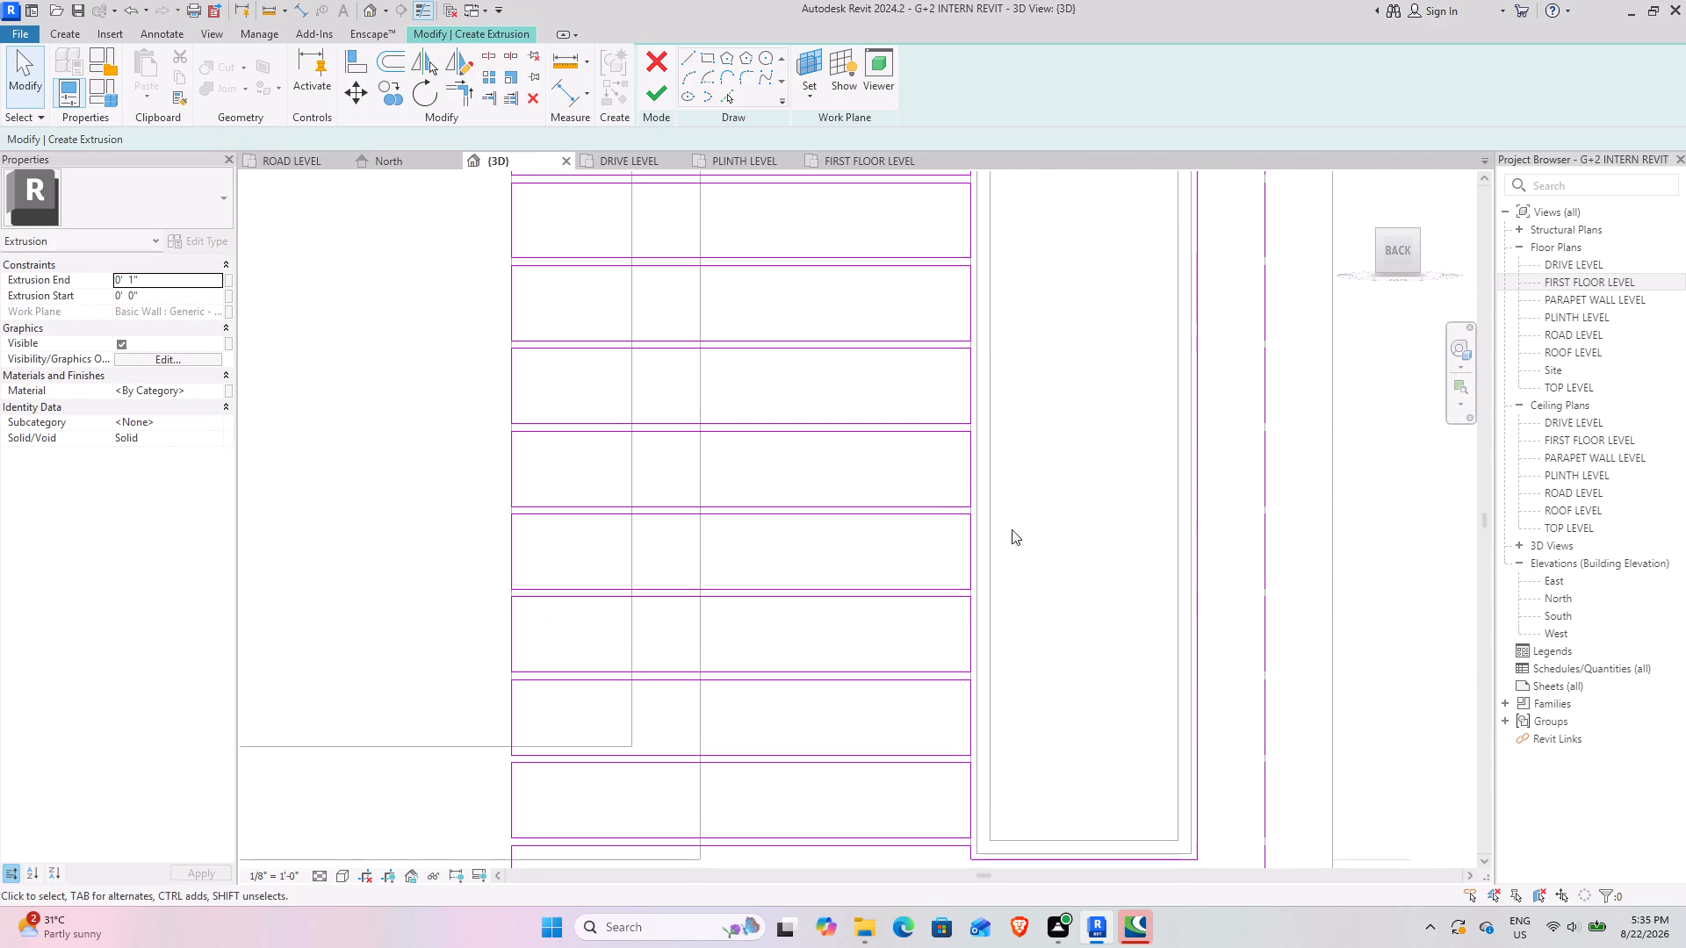
{"action": "scroll", "coordinate": [984, 512], "scroll_direction": "up", "scroll_amount": 8}
{"action": "scroll", "coordinate": [1050, 406], "scroll_direction": "down", "scroll_amount": 4}
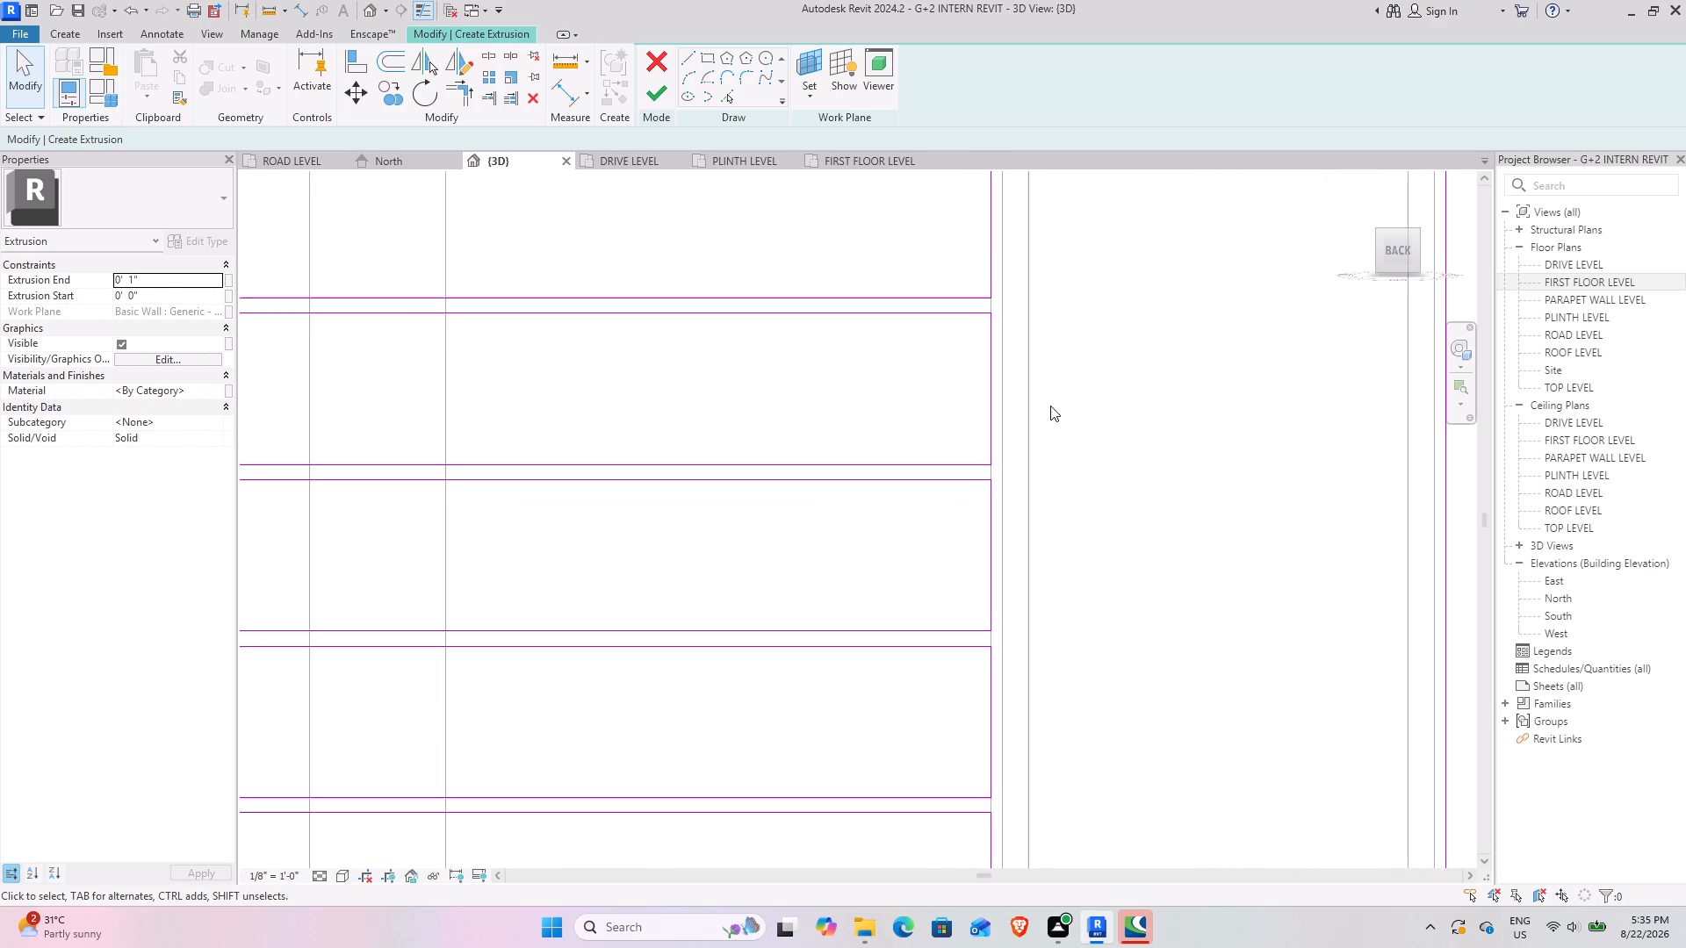
{"action": "middle_click_drag", "start_coordinate": [1079, 348], "coordinate": [1081, 742]}
{"action": "middle_click_drag", "start_coordinate": [1048, 418], "coordinate": [1131, 626]}
{"action": "scroll", "coordinate": [953, 524], "scroll_direction": "down", "scroll_amount": 4}
{"action": "middle_click_drag", "start_coordinate": [875, 572], "coordinate": [855, 549]}
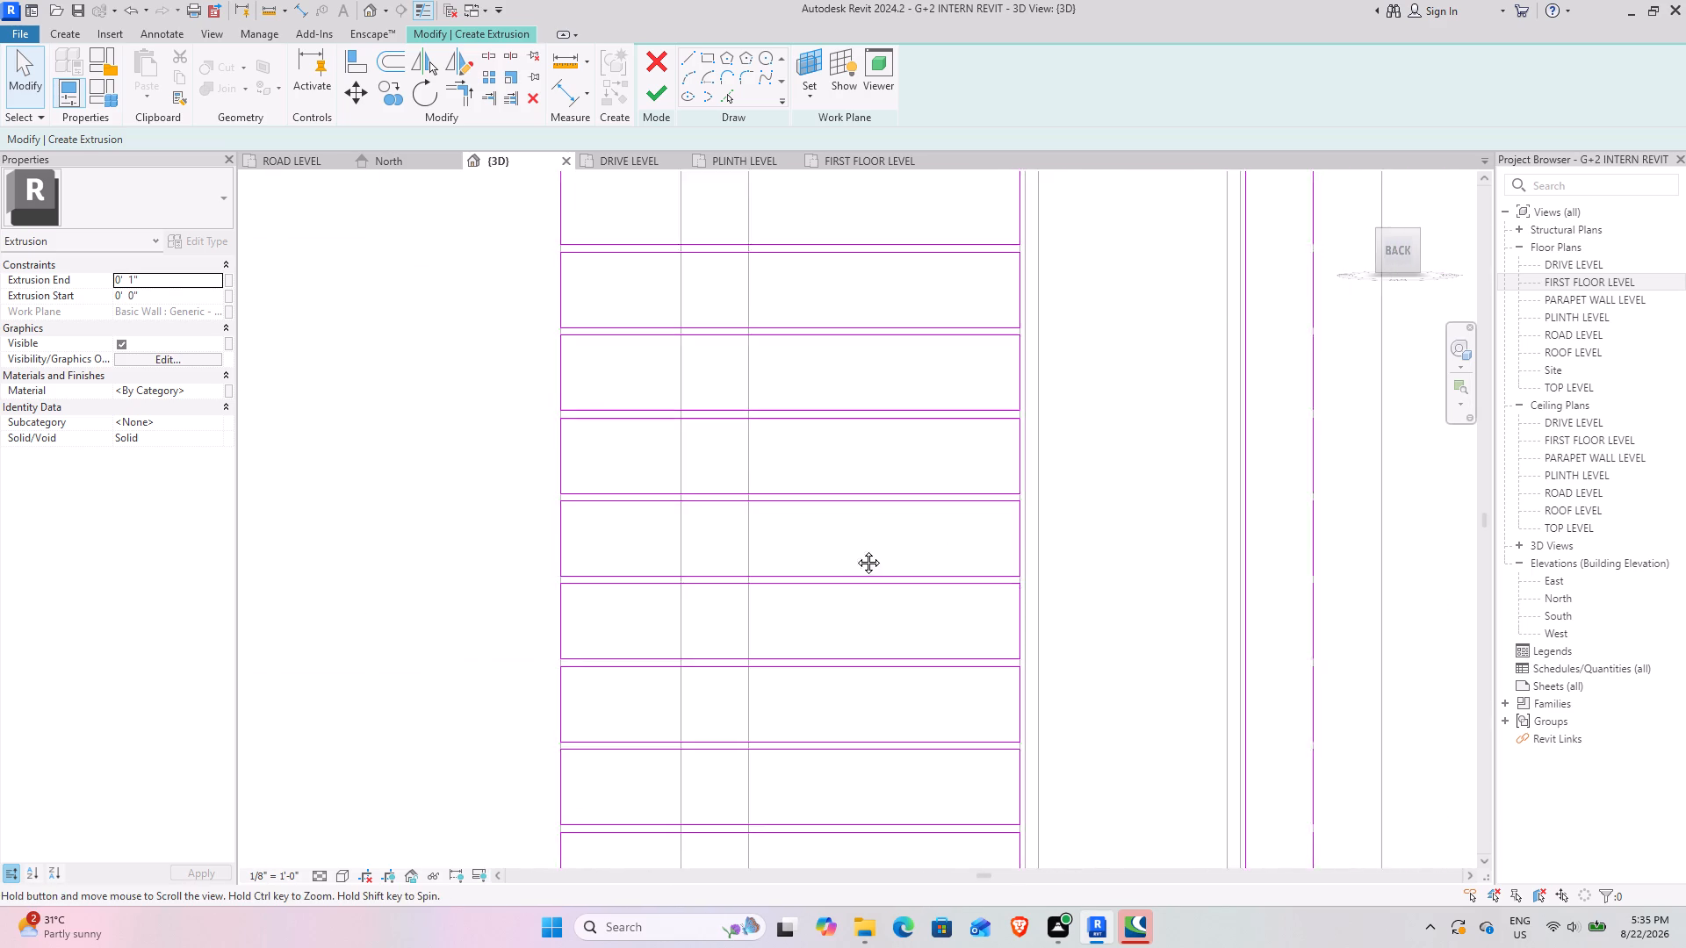
Examine the closed strip ends along the tall window's left edge up to the window's top corner for remaining openings.
{"action": "middle_click_drag", "start_coordinate": [855, 549], "coordinate": [774, 635]}
{"action": "scroll", "coordinate": [692, 442], "scroll_direction": "down", "scroll_amount": 3}
{"action": "middle_click_drag", "start_coordinate": [883, 341], "coordinate": [836, 407]}
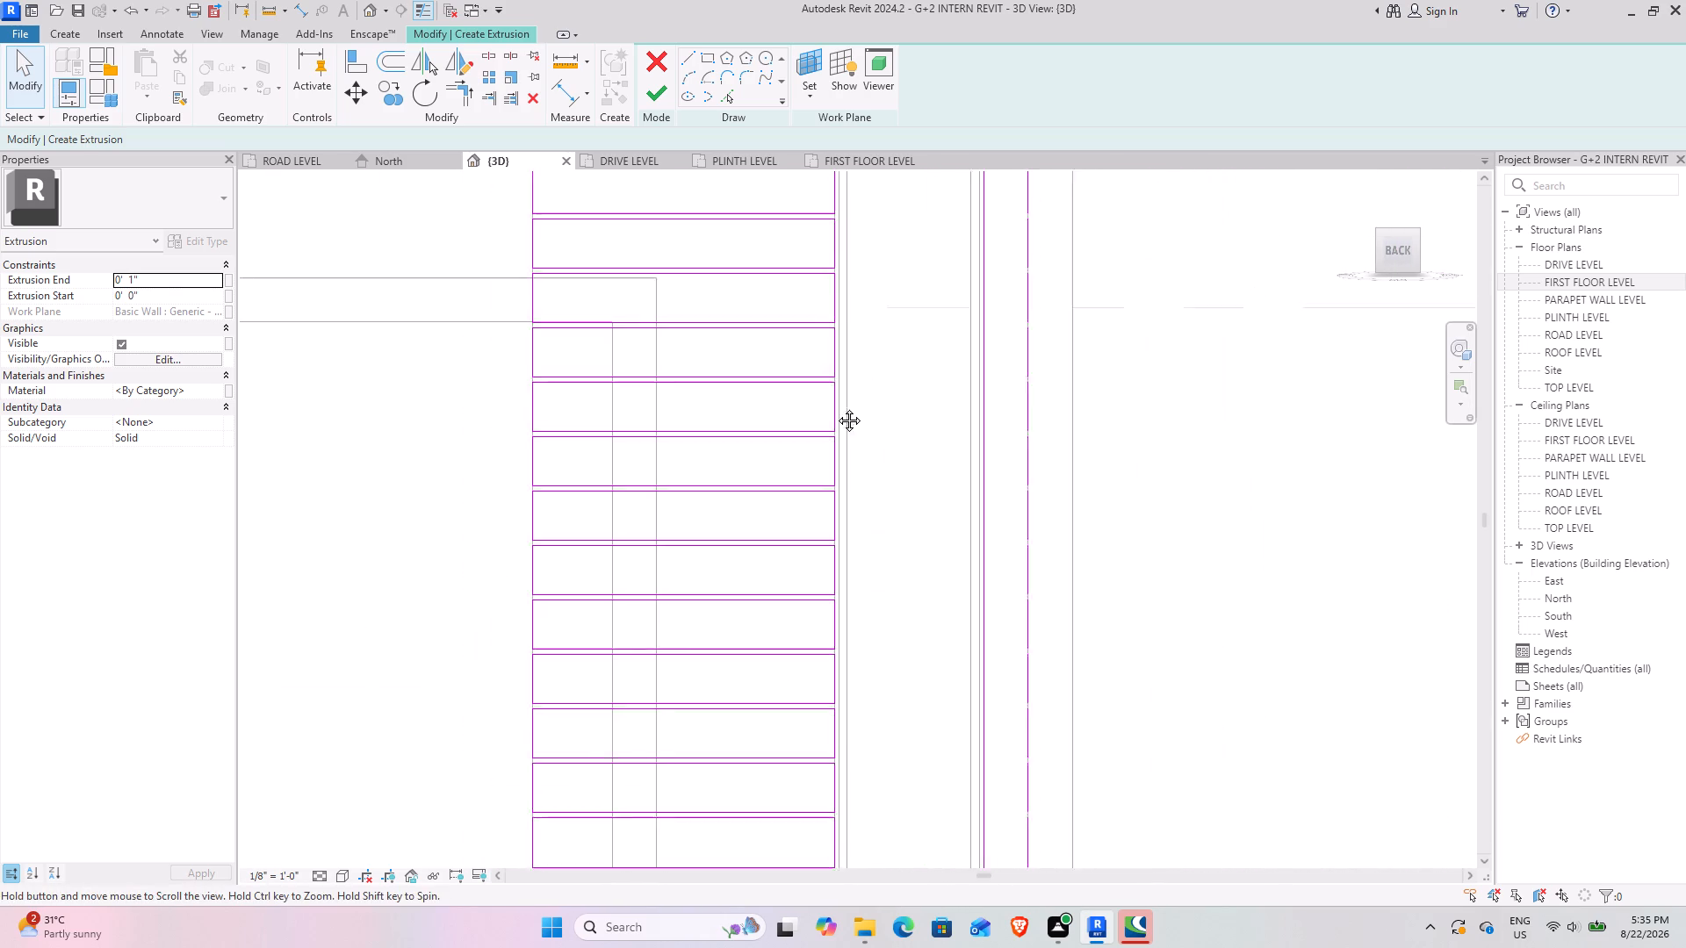
{"action": "middle_click_drag", "start_coordinate": [836, 407], "coordinate": [775, 473]}
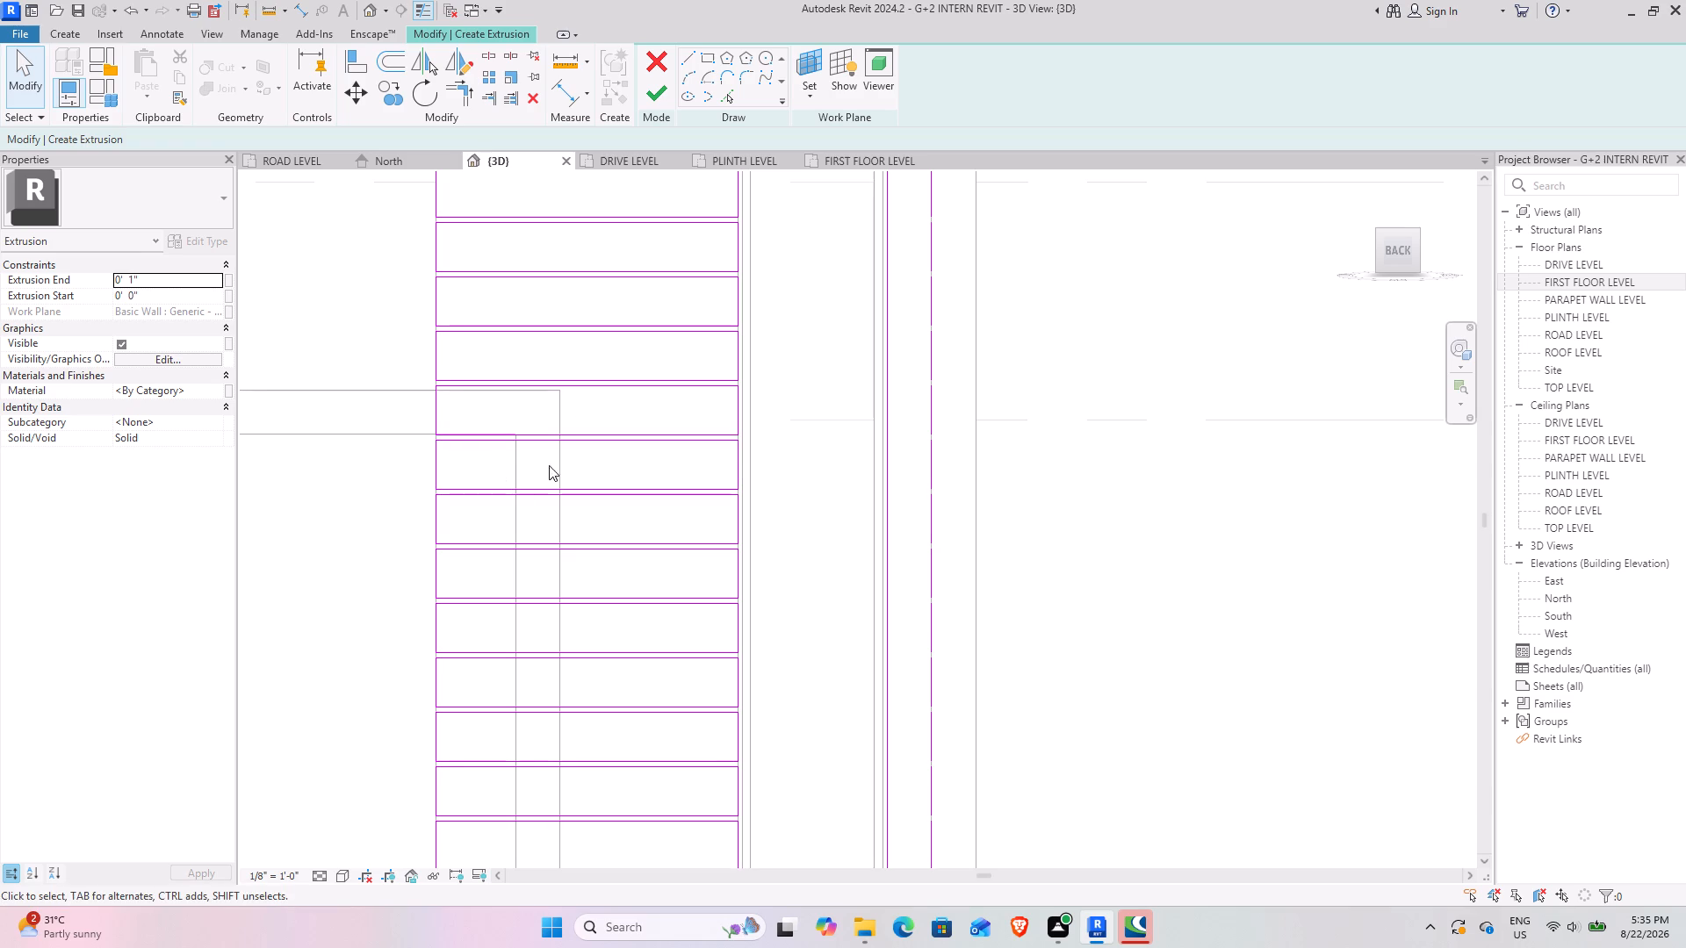
{"action": "scroll", "coordinate": [559, 393], "scroll_direction": "up", "scroll_amount": 7}
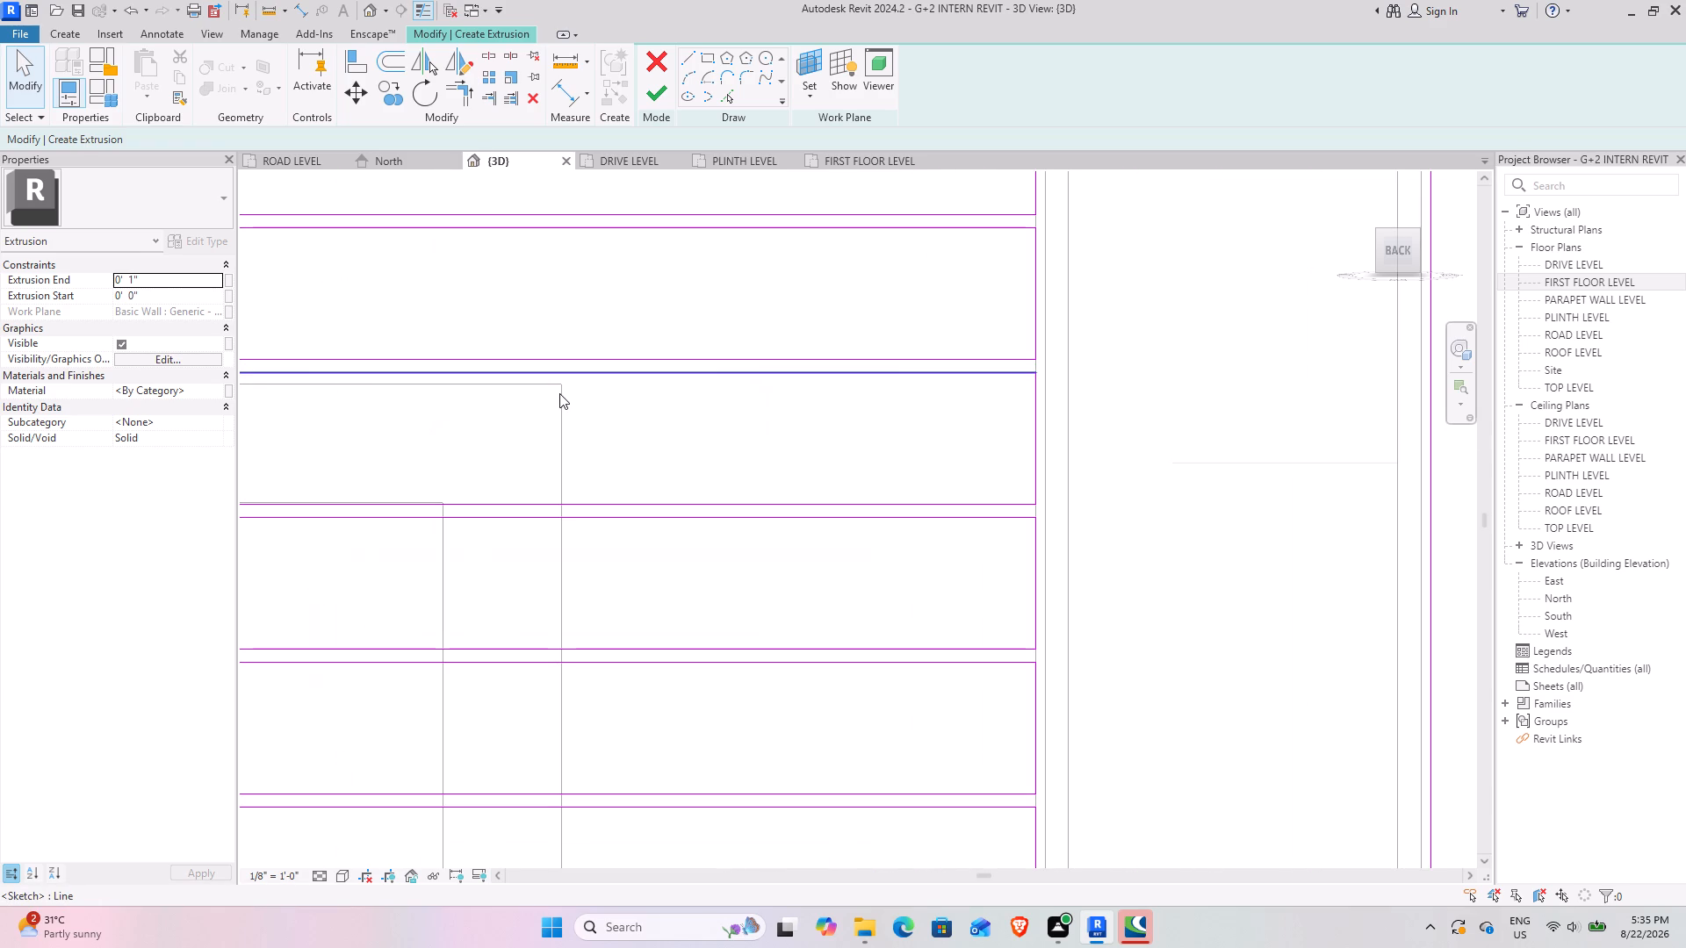
{"action": "scroll", "coordinate": [559, 393], "scroll_direction": "down", "scroll_amount": 4}
{"action": "middle_click_drag", "start_coordinate": [934, 365], "coordinate": [927, 378]}
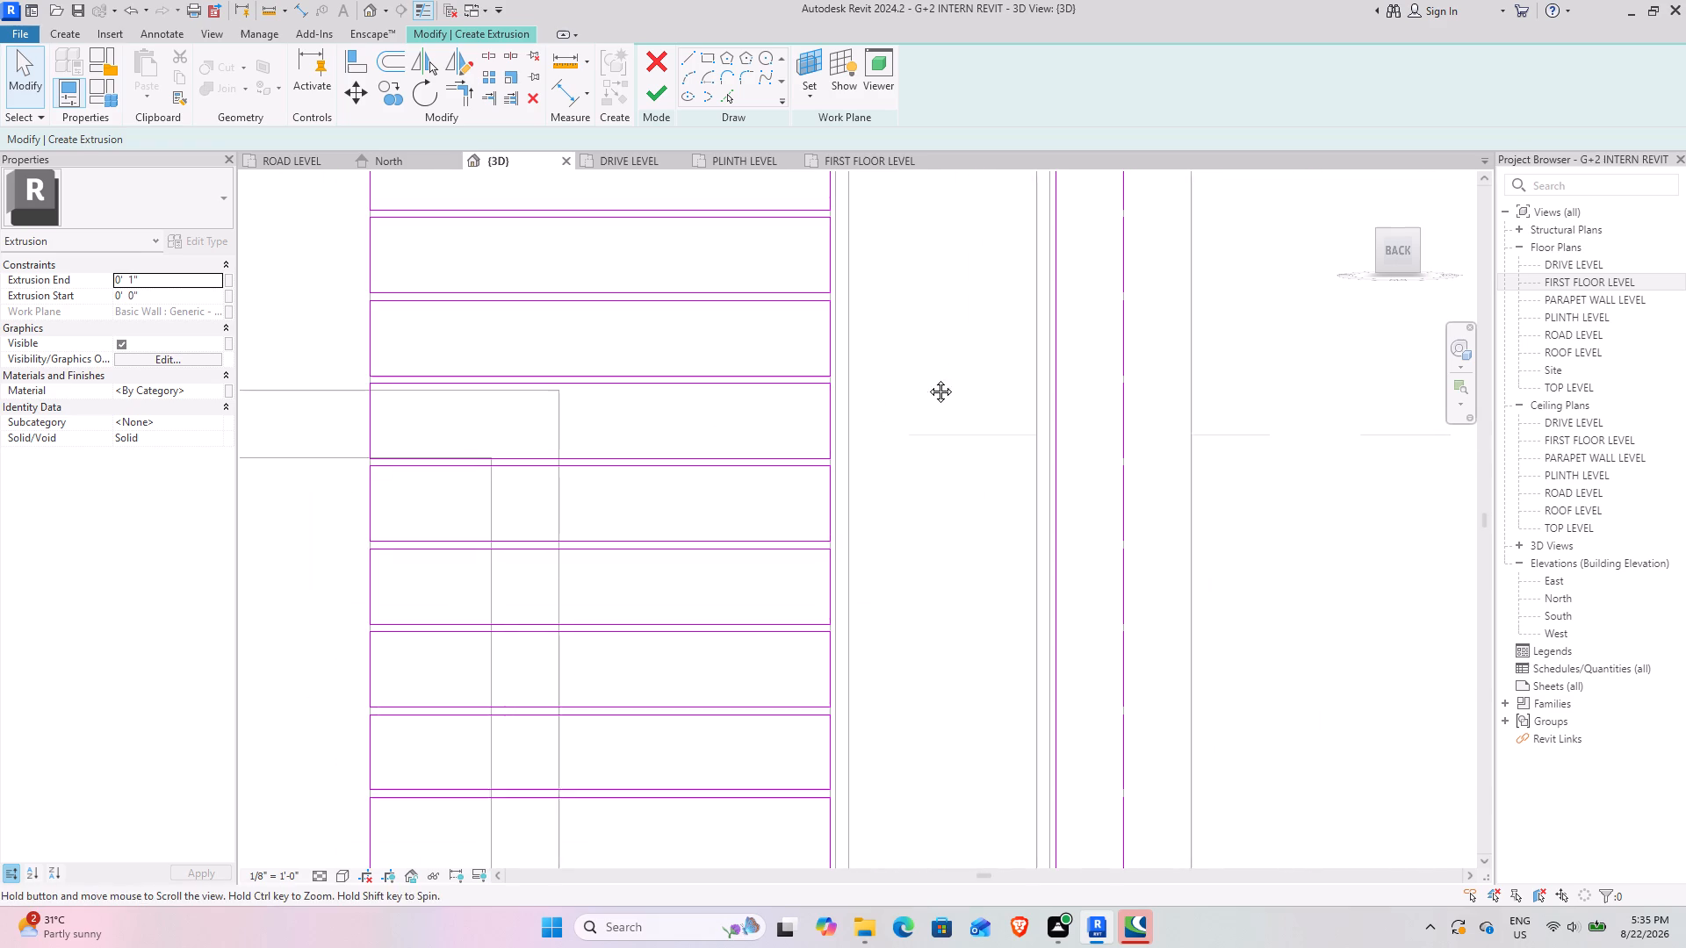
{"action": "middle_click_drag", "start_coordinate": [927, 378], "coordinate": [803, 611]}
{"action": "middle_click_drag", "start_coordinate": [827, 438], "coordinate": [708, 729]}
{"action": "middle_click_drag", "start_coordinate": [792, 396], "coordinate": [767, 536]}
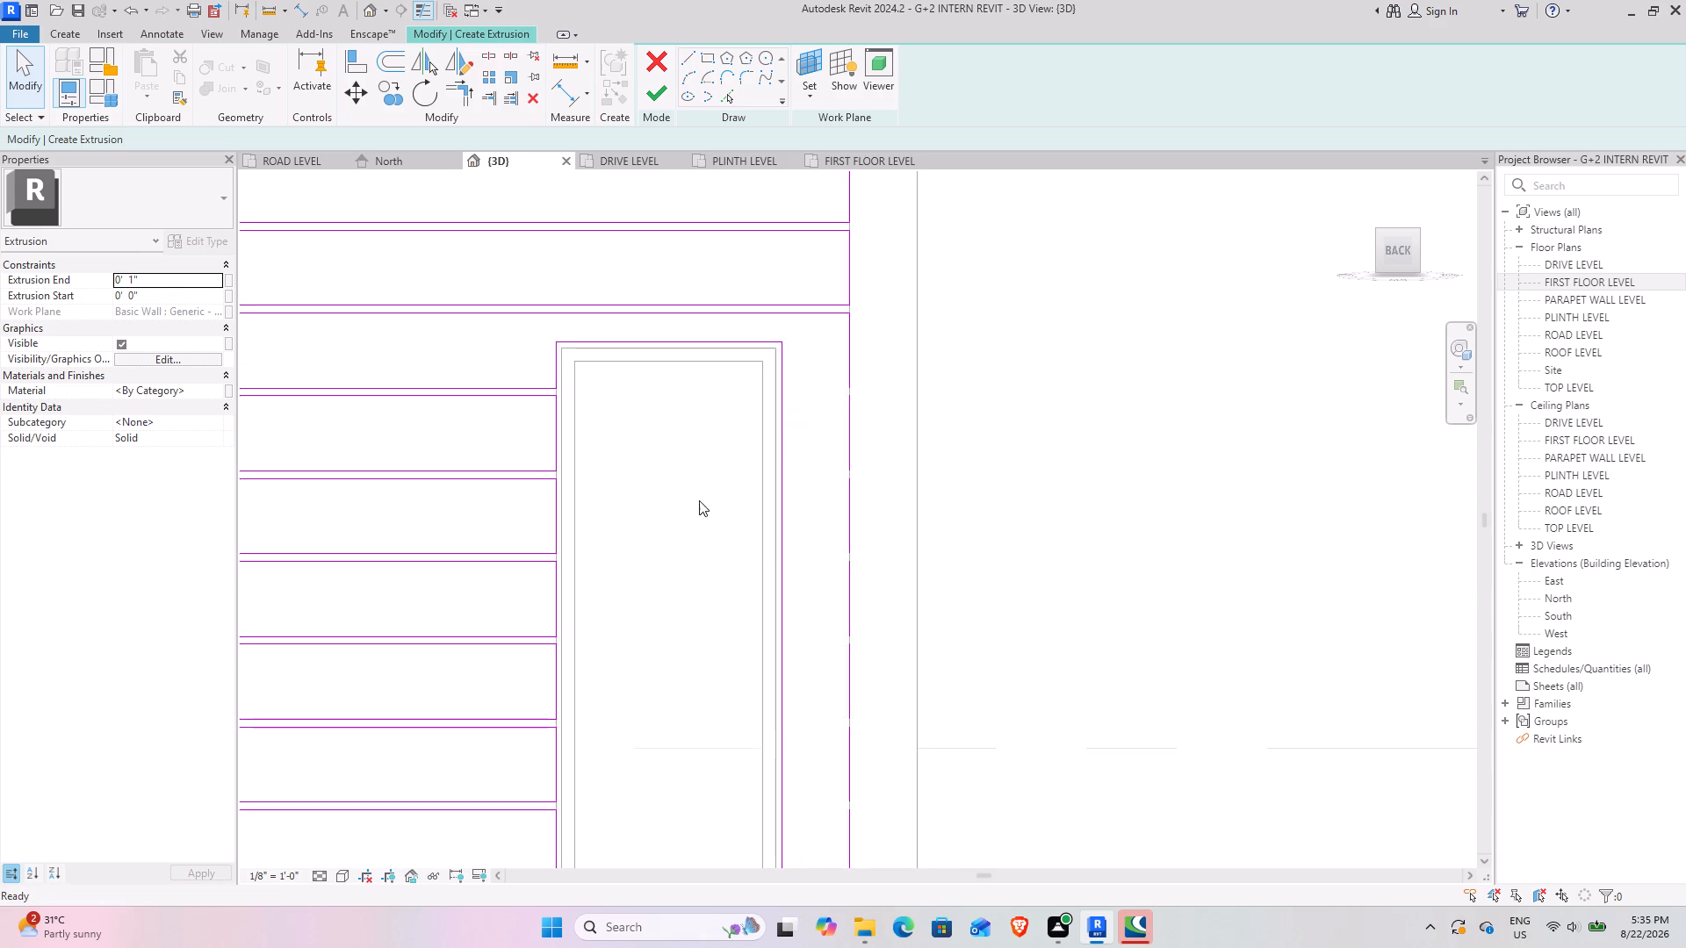
{"action": "scroll", "coordinate": [699, 500], "scroll_direction": "down", "scroll_amount": 3}
{"action": "middle_click_drag", "start_coordinate": [587, 488], "coordinate": [837, 426]}
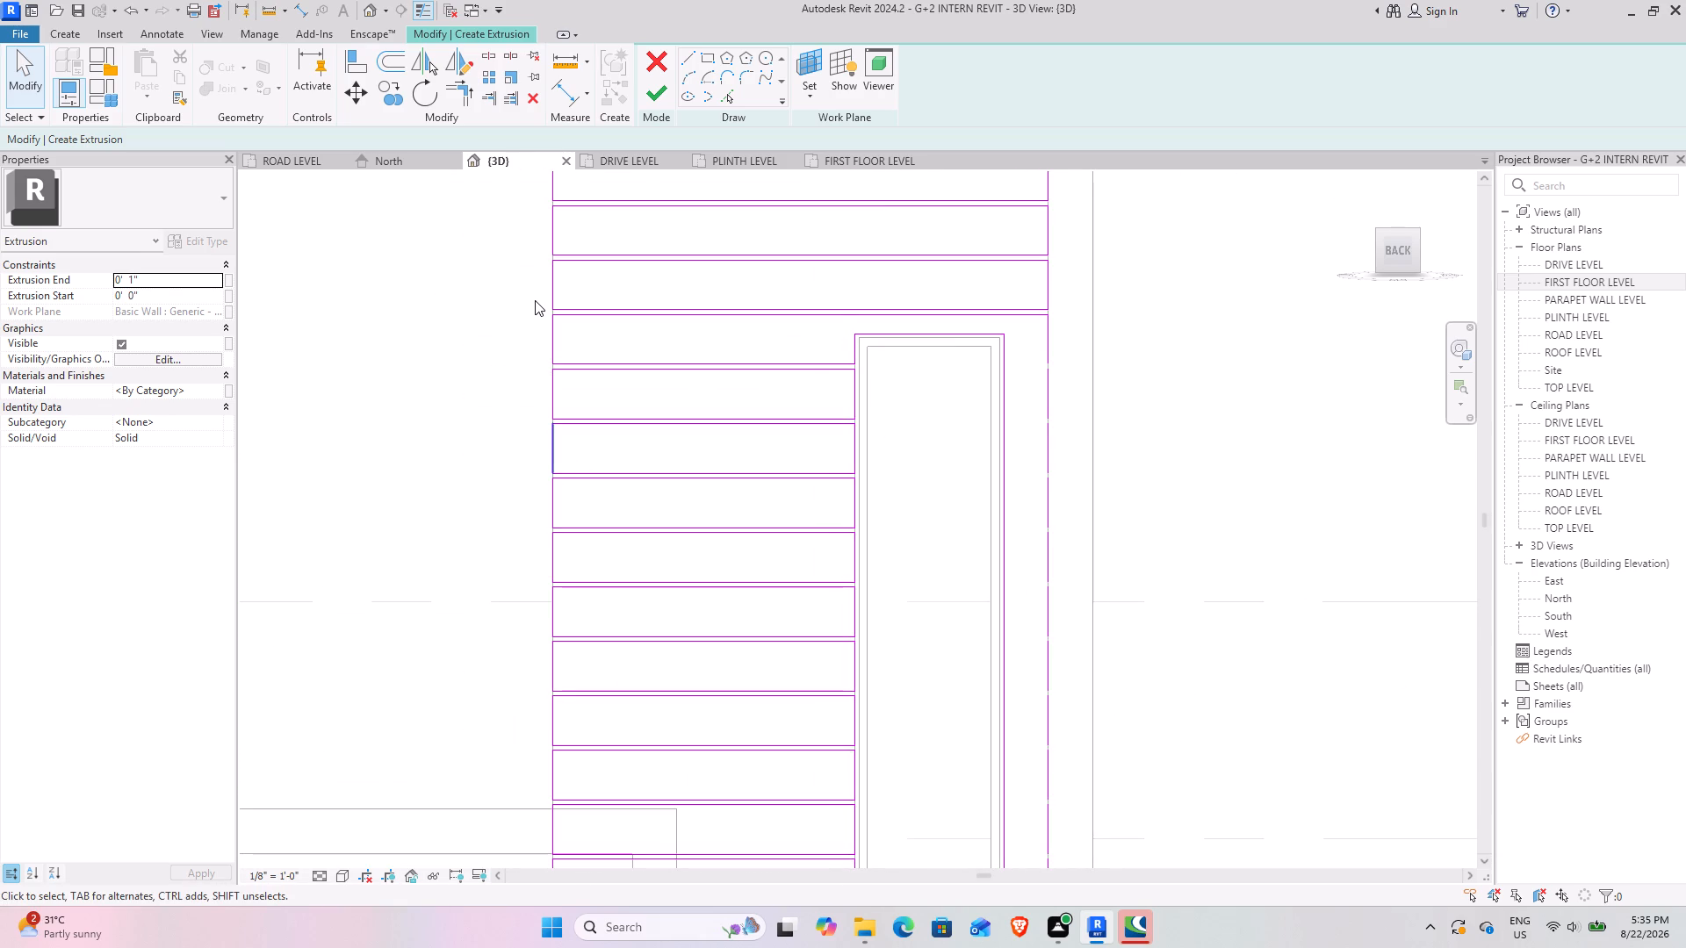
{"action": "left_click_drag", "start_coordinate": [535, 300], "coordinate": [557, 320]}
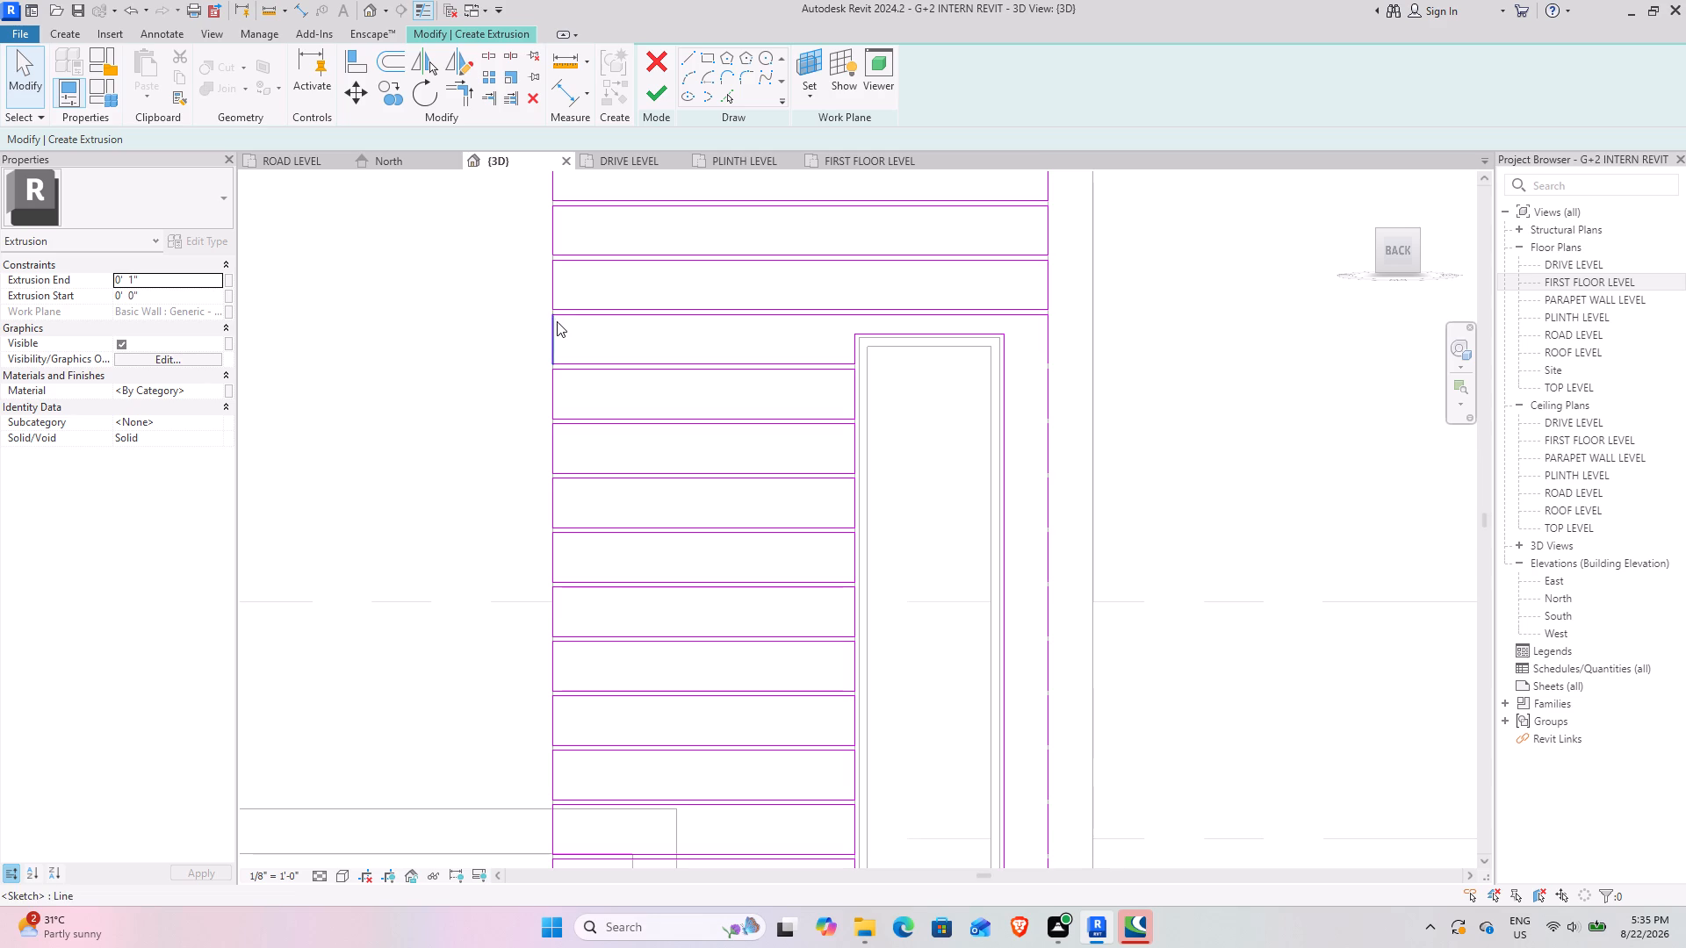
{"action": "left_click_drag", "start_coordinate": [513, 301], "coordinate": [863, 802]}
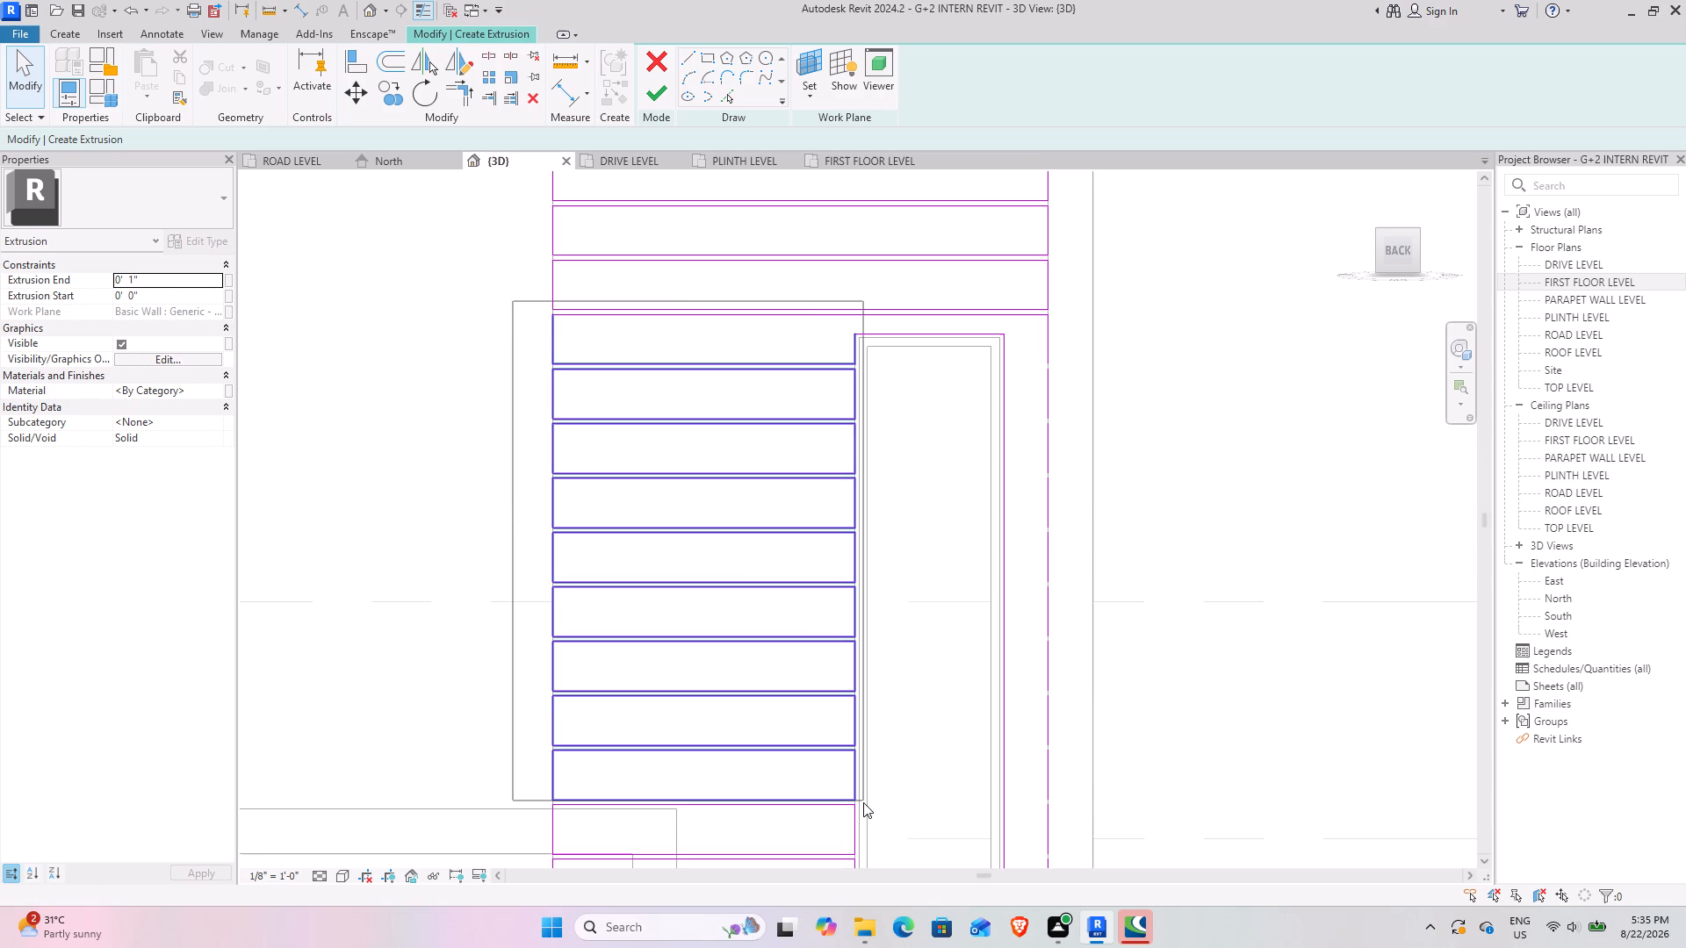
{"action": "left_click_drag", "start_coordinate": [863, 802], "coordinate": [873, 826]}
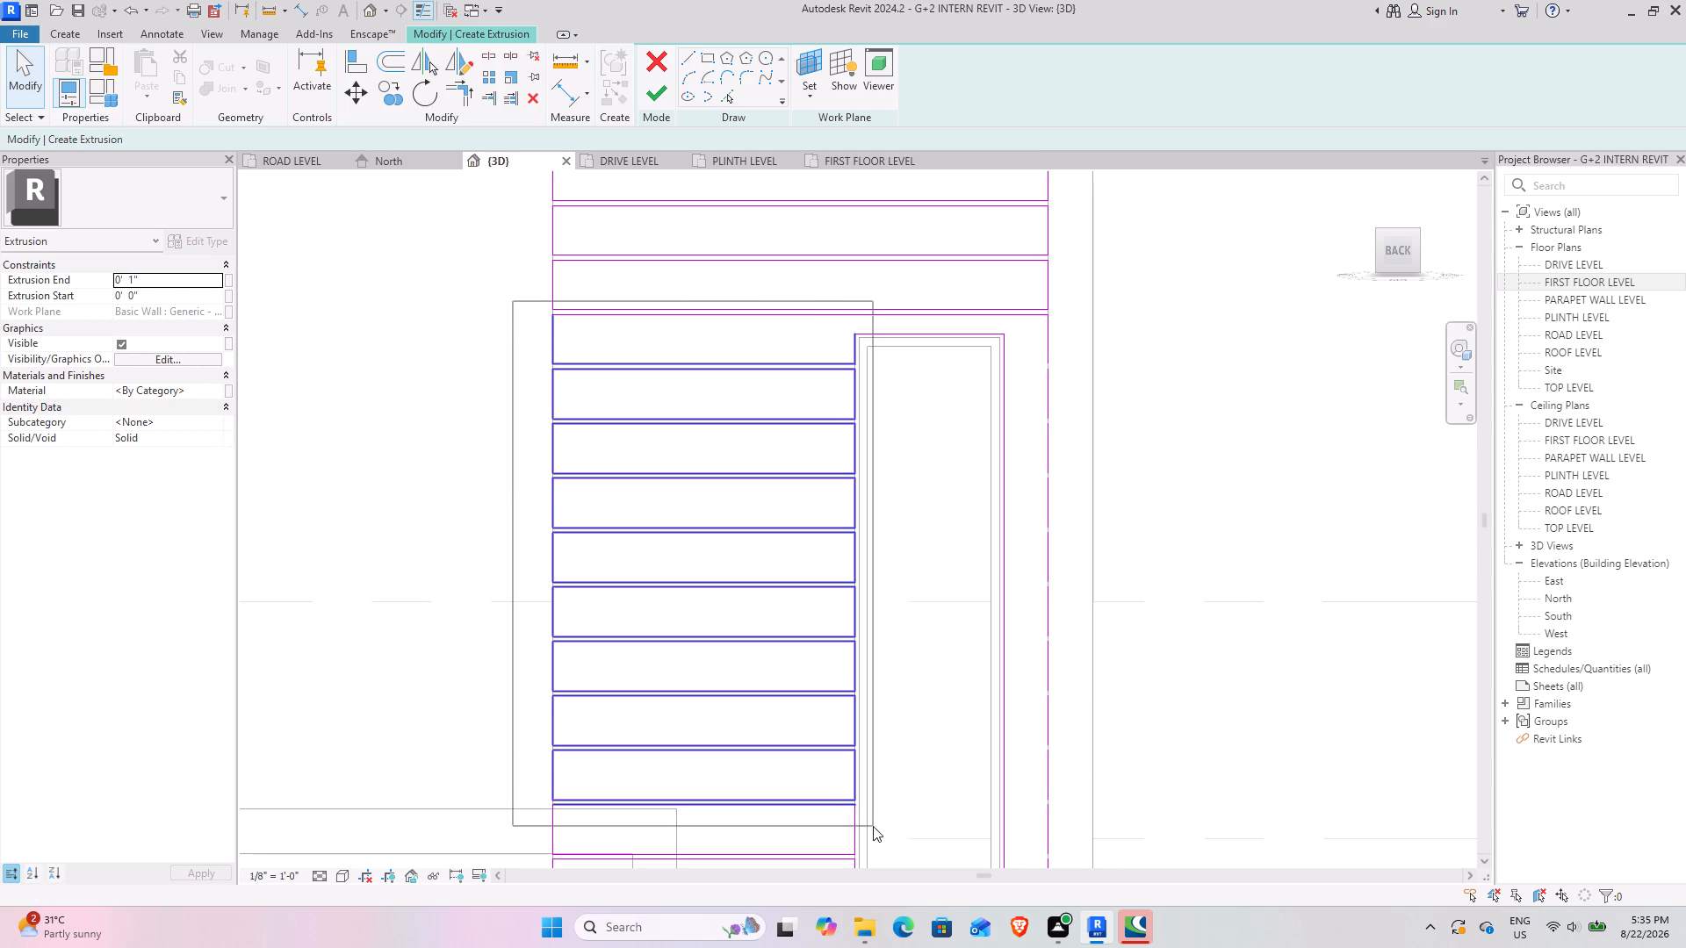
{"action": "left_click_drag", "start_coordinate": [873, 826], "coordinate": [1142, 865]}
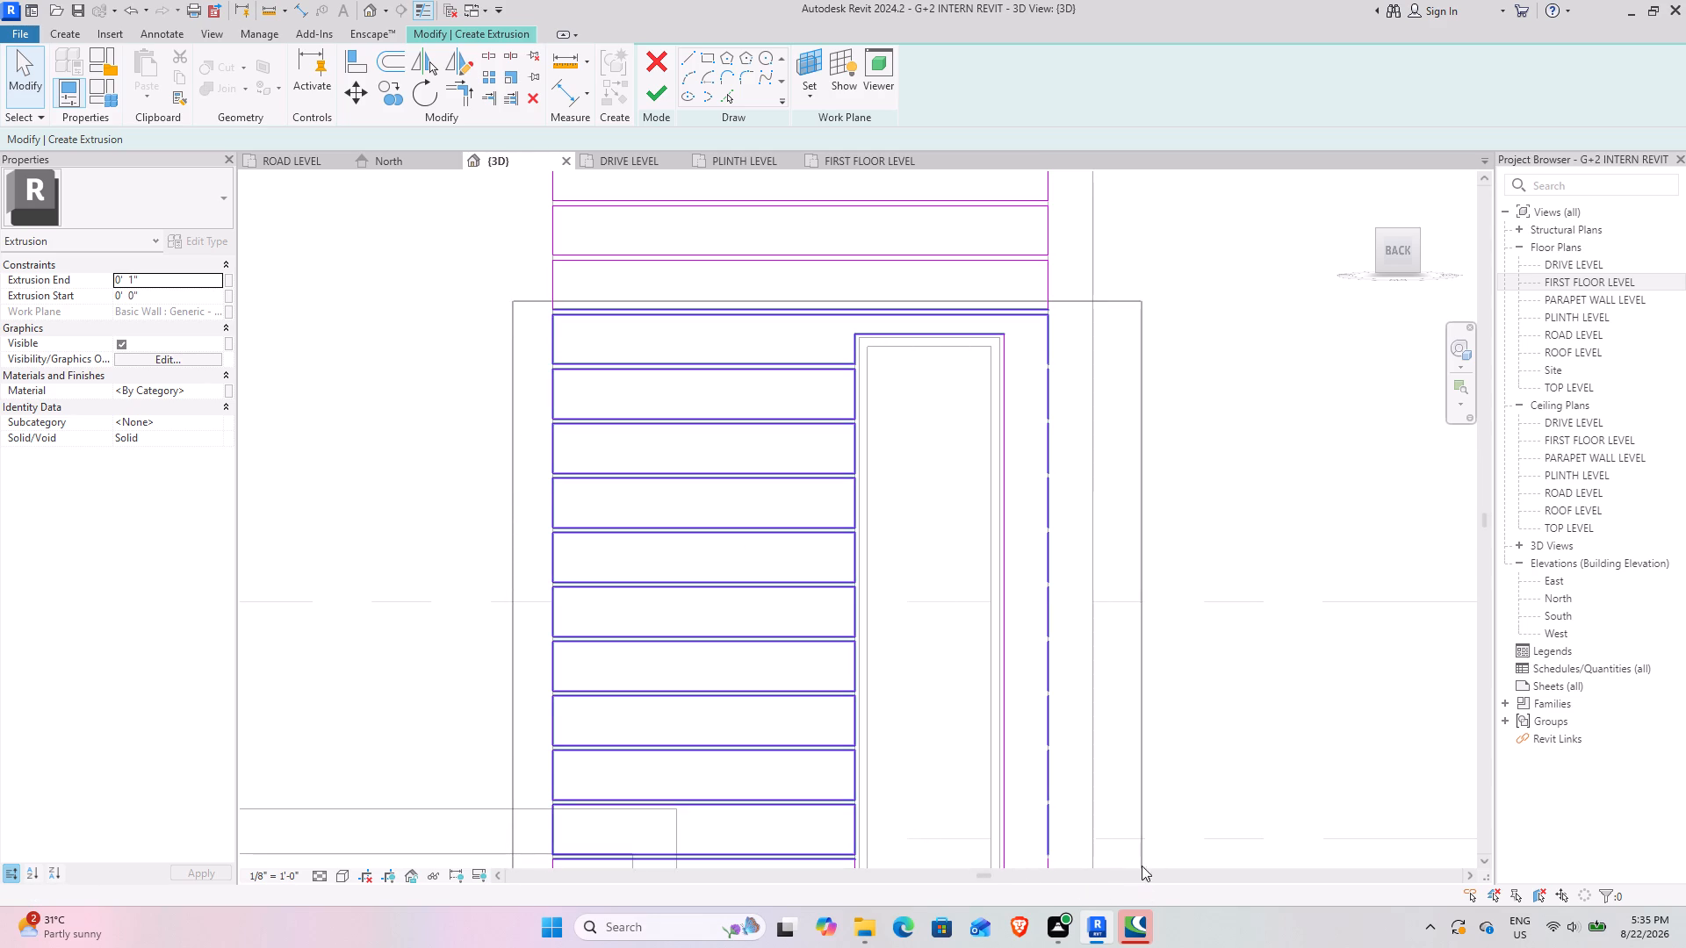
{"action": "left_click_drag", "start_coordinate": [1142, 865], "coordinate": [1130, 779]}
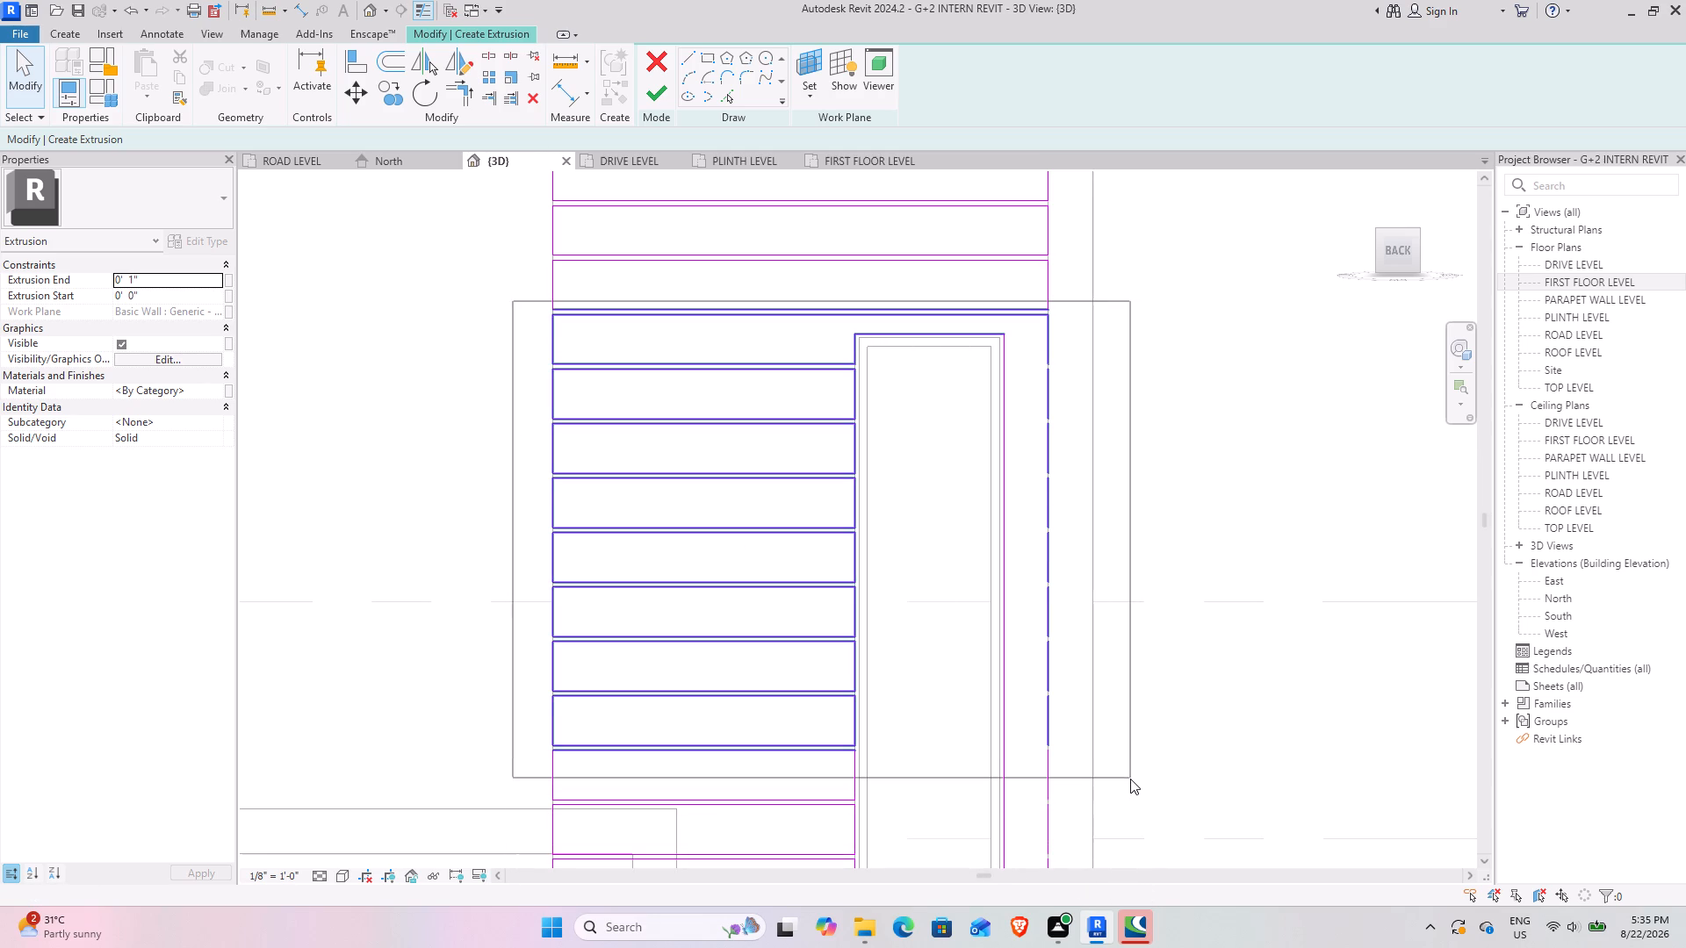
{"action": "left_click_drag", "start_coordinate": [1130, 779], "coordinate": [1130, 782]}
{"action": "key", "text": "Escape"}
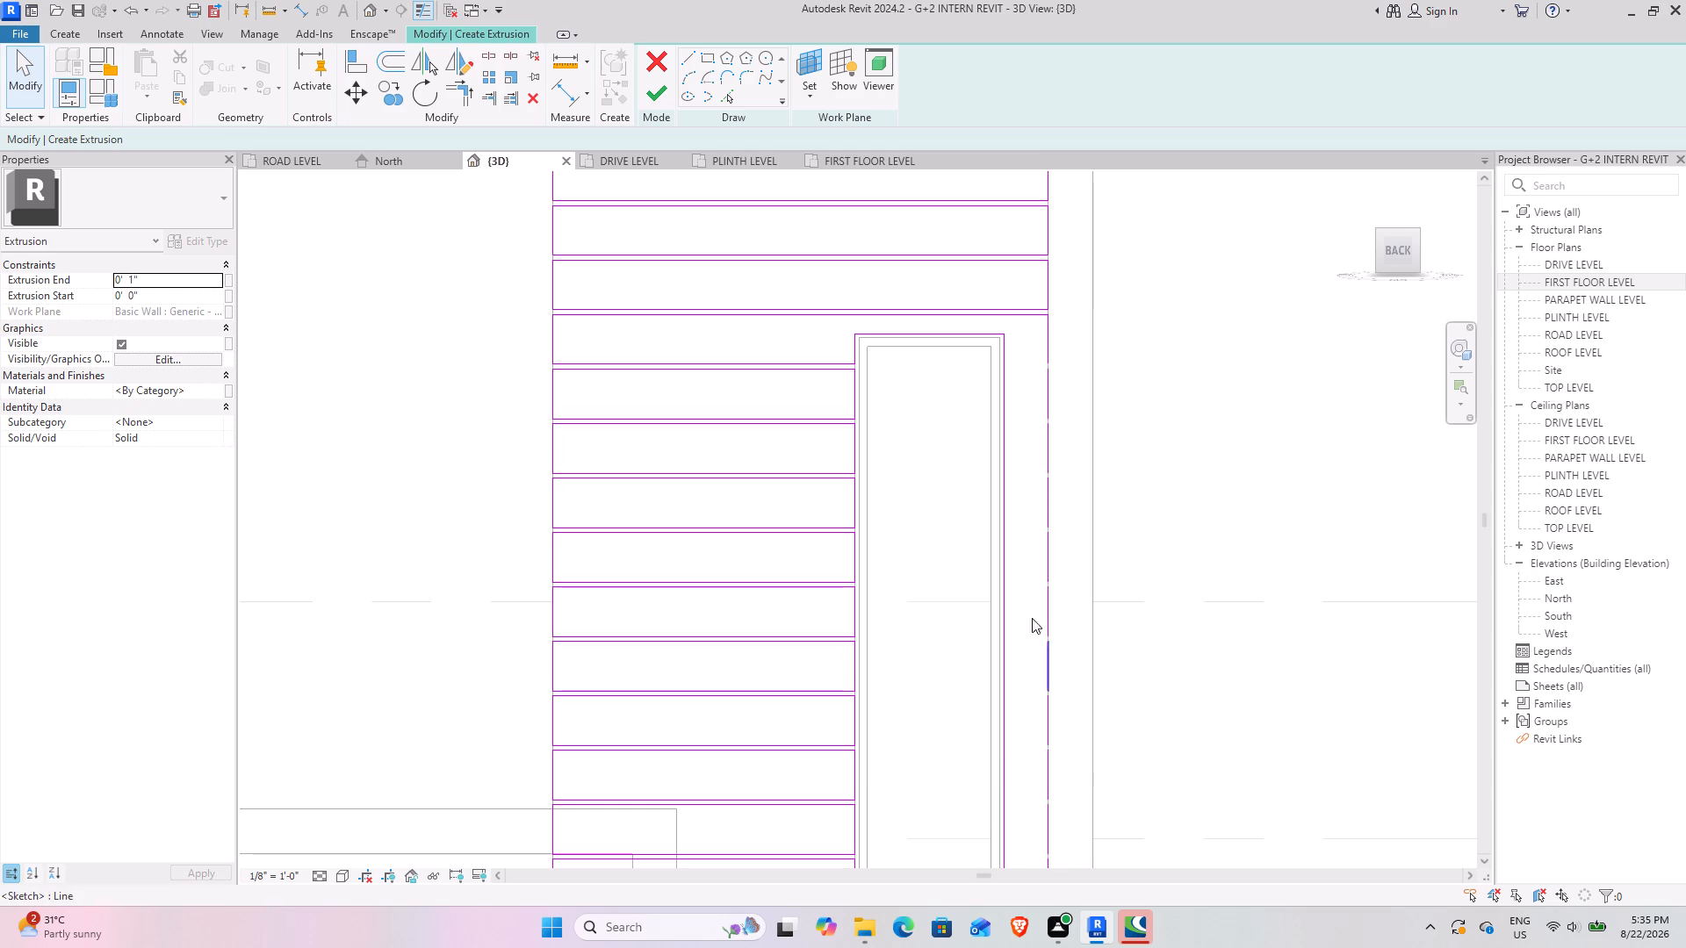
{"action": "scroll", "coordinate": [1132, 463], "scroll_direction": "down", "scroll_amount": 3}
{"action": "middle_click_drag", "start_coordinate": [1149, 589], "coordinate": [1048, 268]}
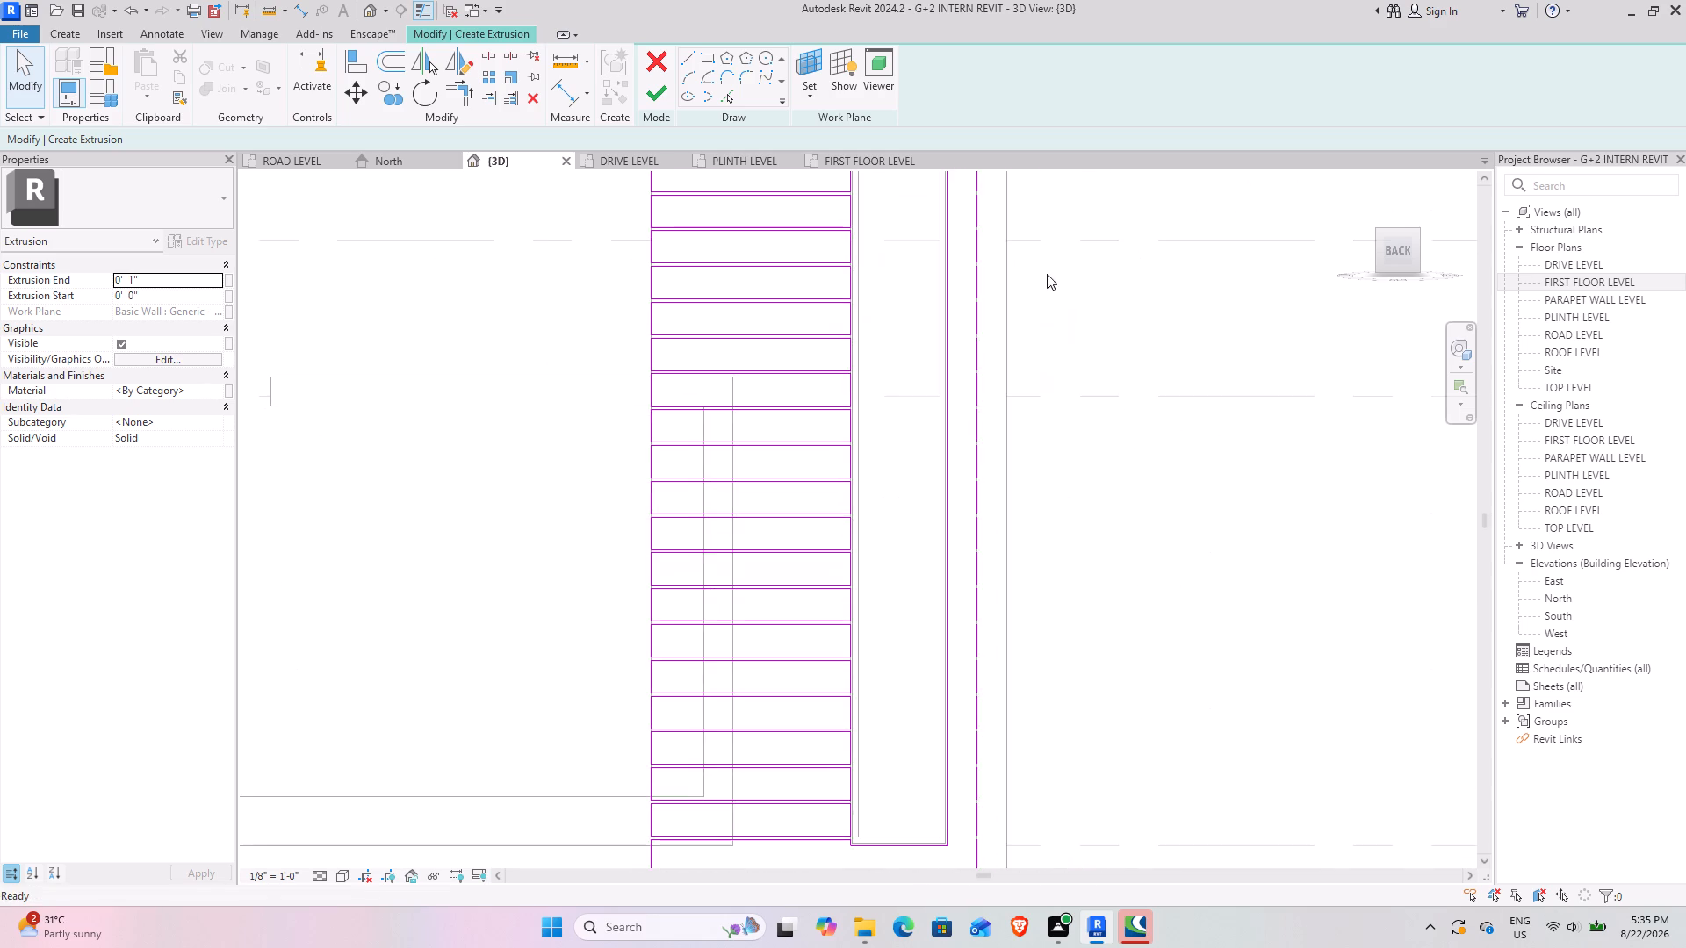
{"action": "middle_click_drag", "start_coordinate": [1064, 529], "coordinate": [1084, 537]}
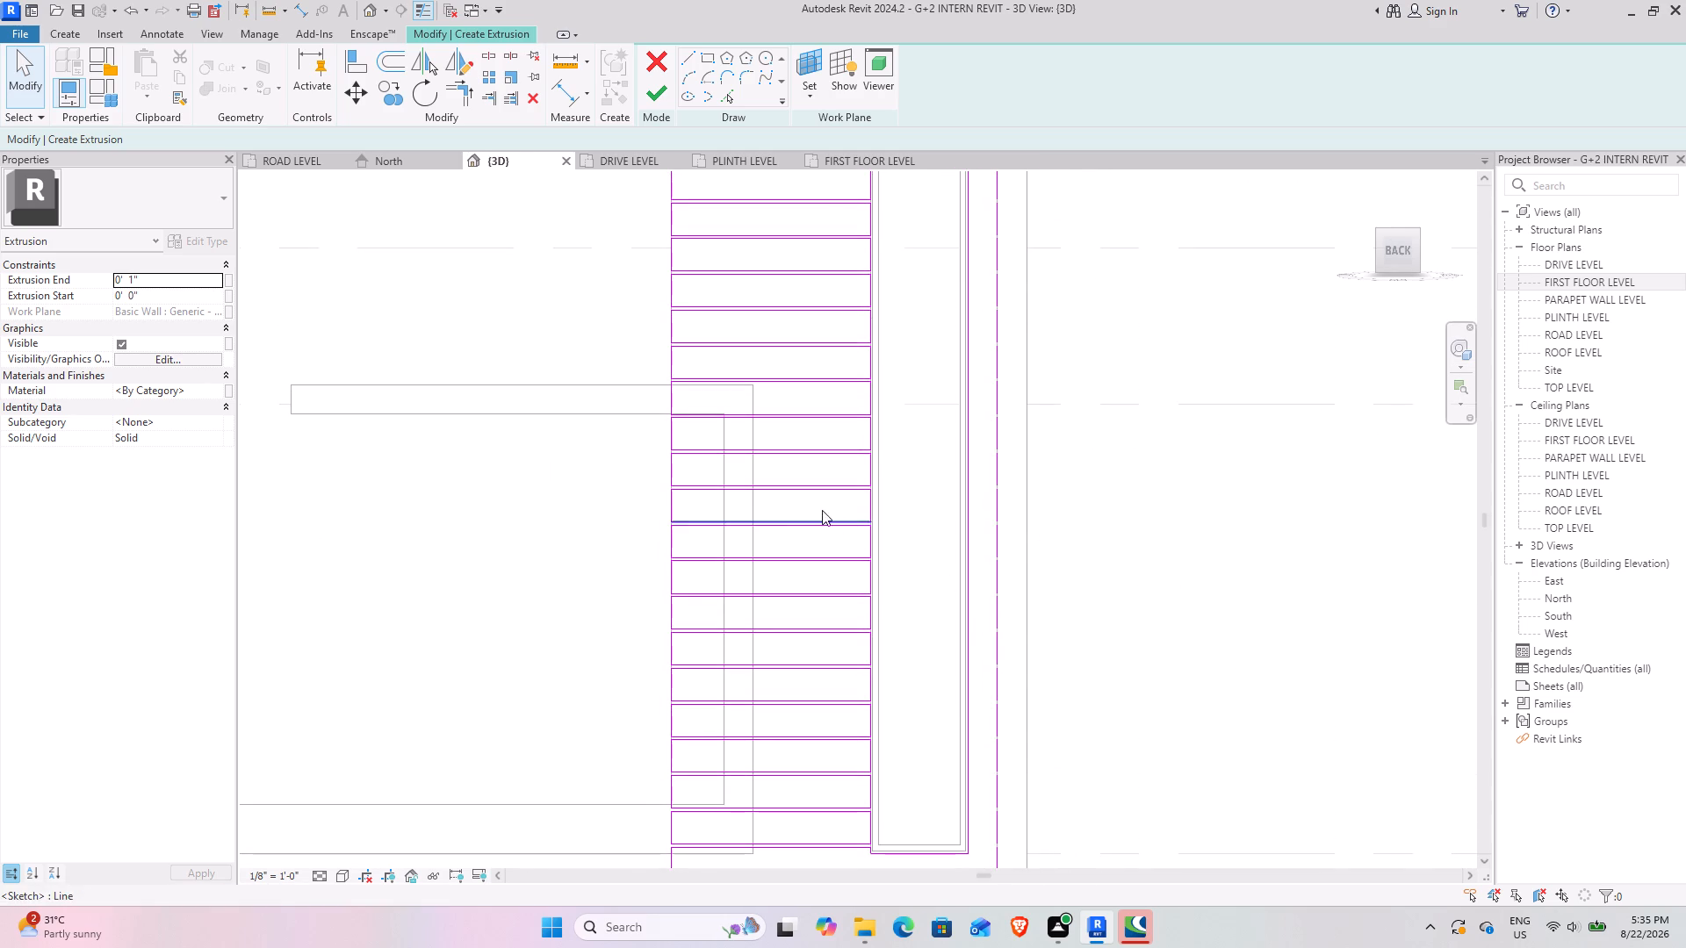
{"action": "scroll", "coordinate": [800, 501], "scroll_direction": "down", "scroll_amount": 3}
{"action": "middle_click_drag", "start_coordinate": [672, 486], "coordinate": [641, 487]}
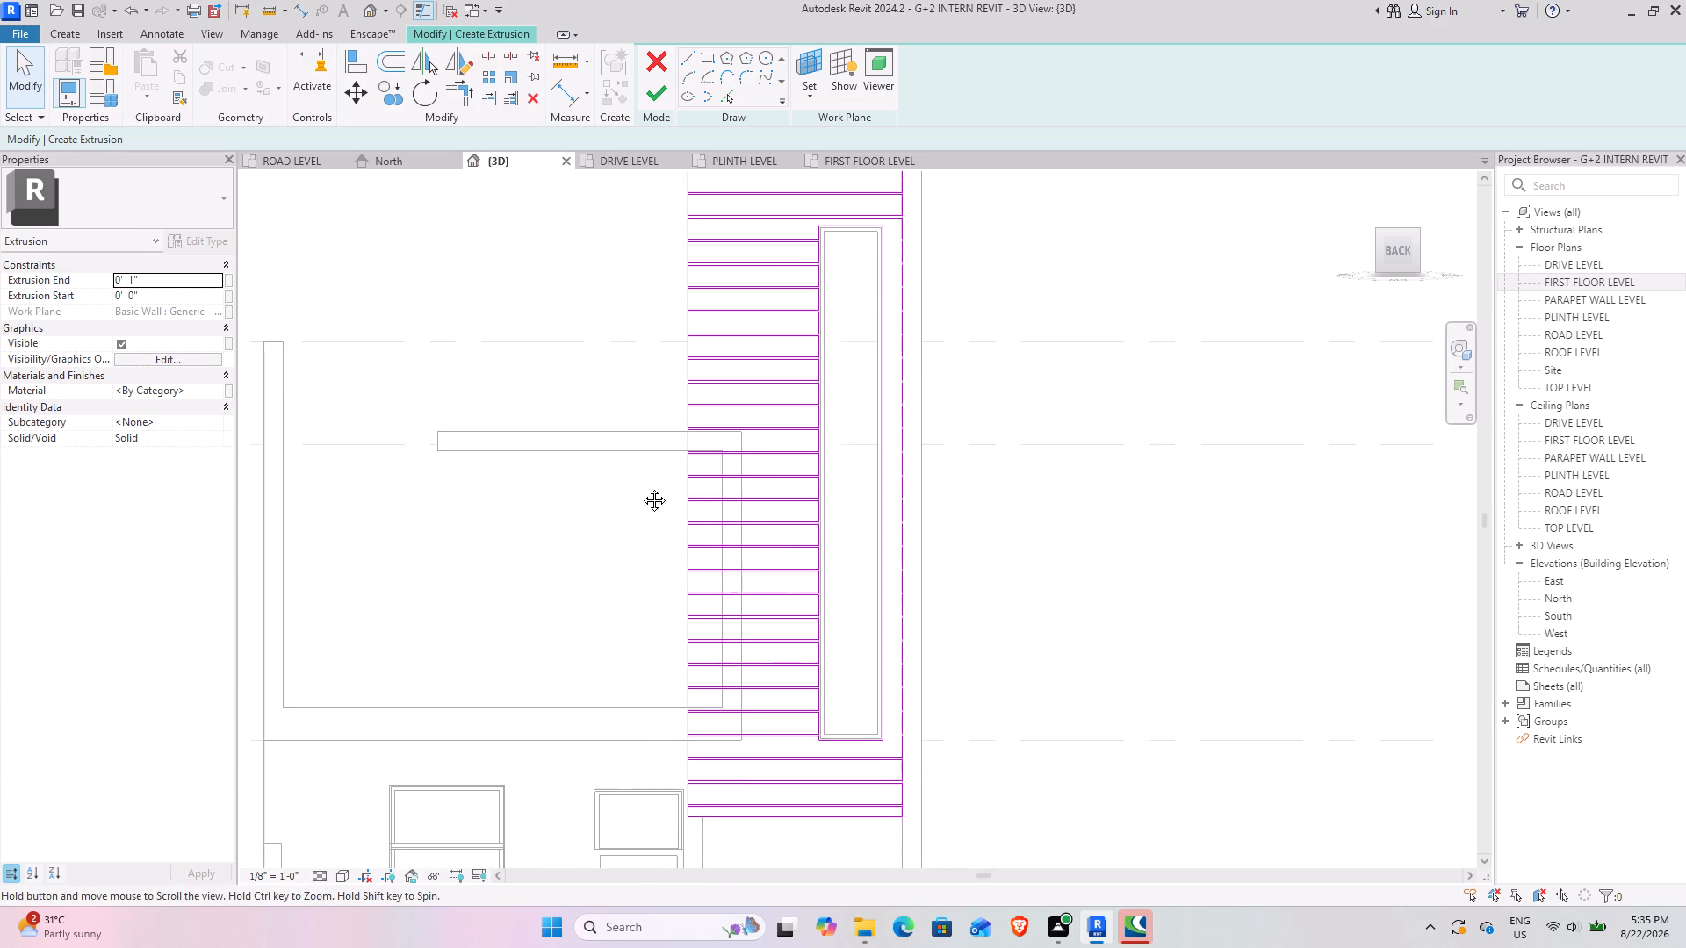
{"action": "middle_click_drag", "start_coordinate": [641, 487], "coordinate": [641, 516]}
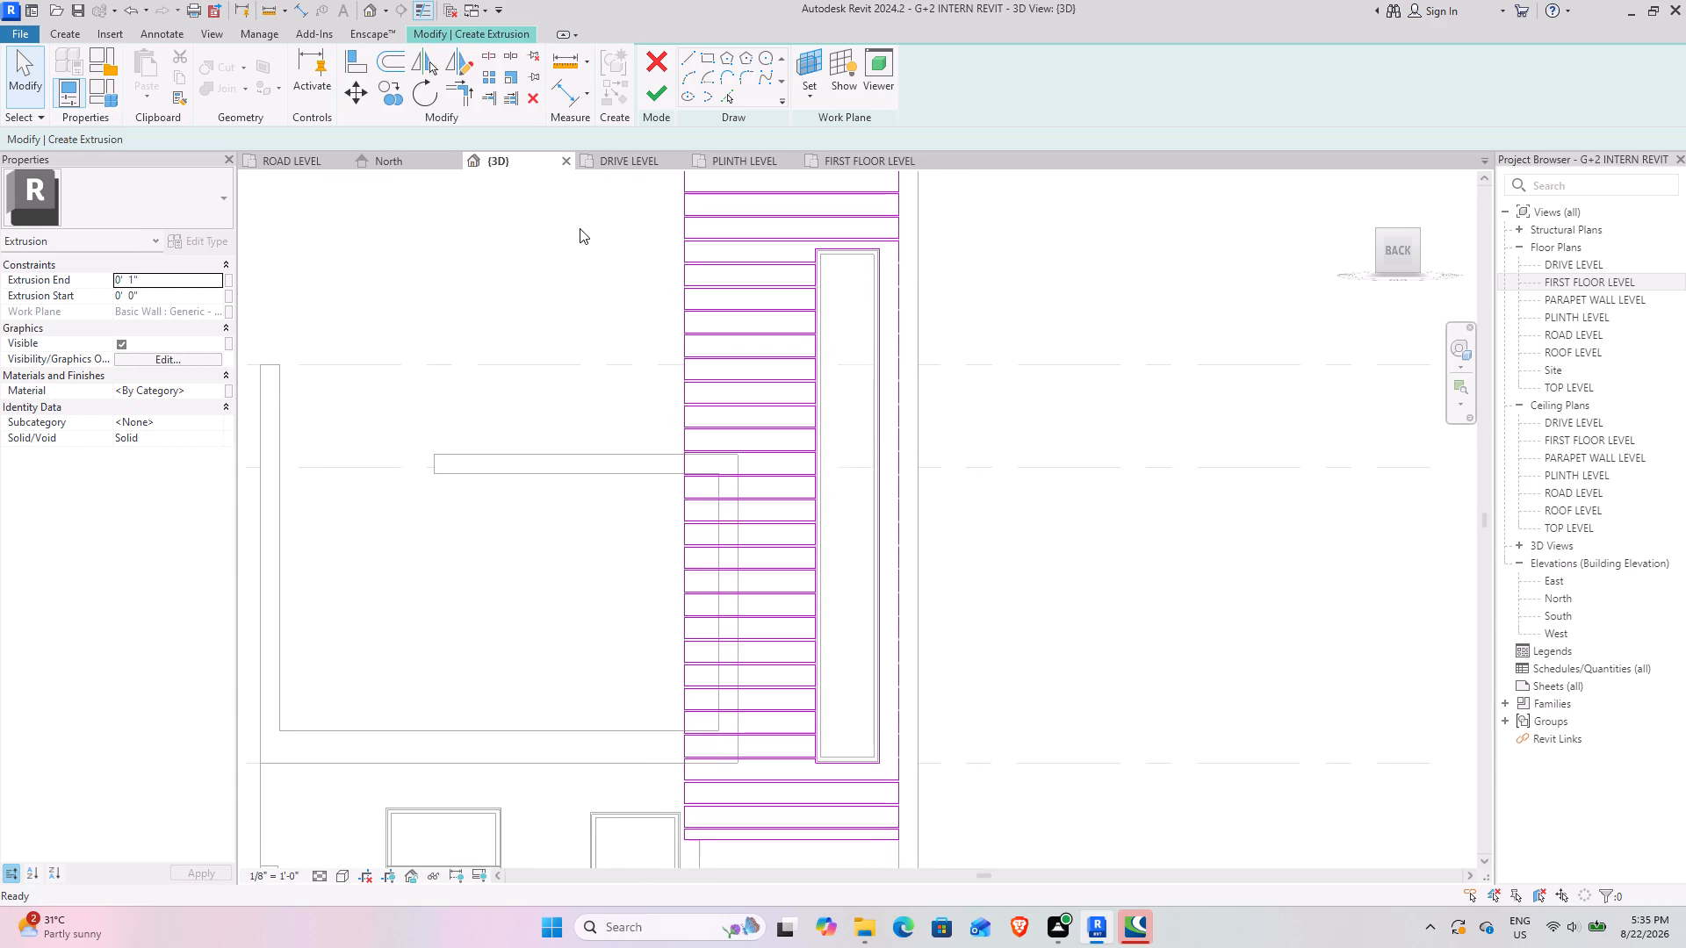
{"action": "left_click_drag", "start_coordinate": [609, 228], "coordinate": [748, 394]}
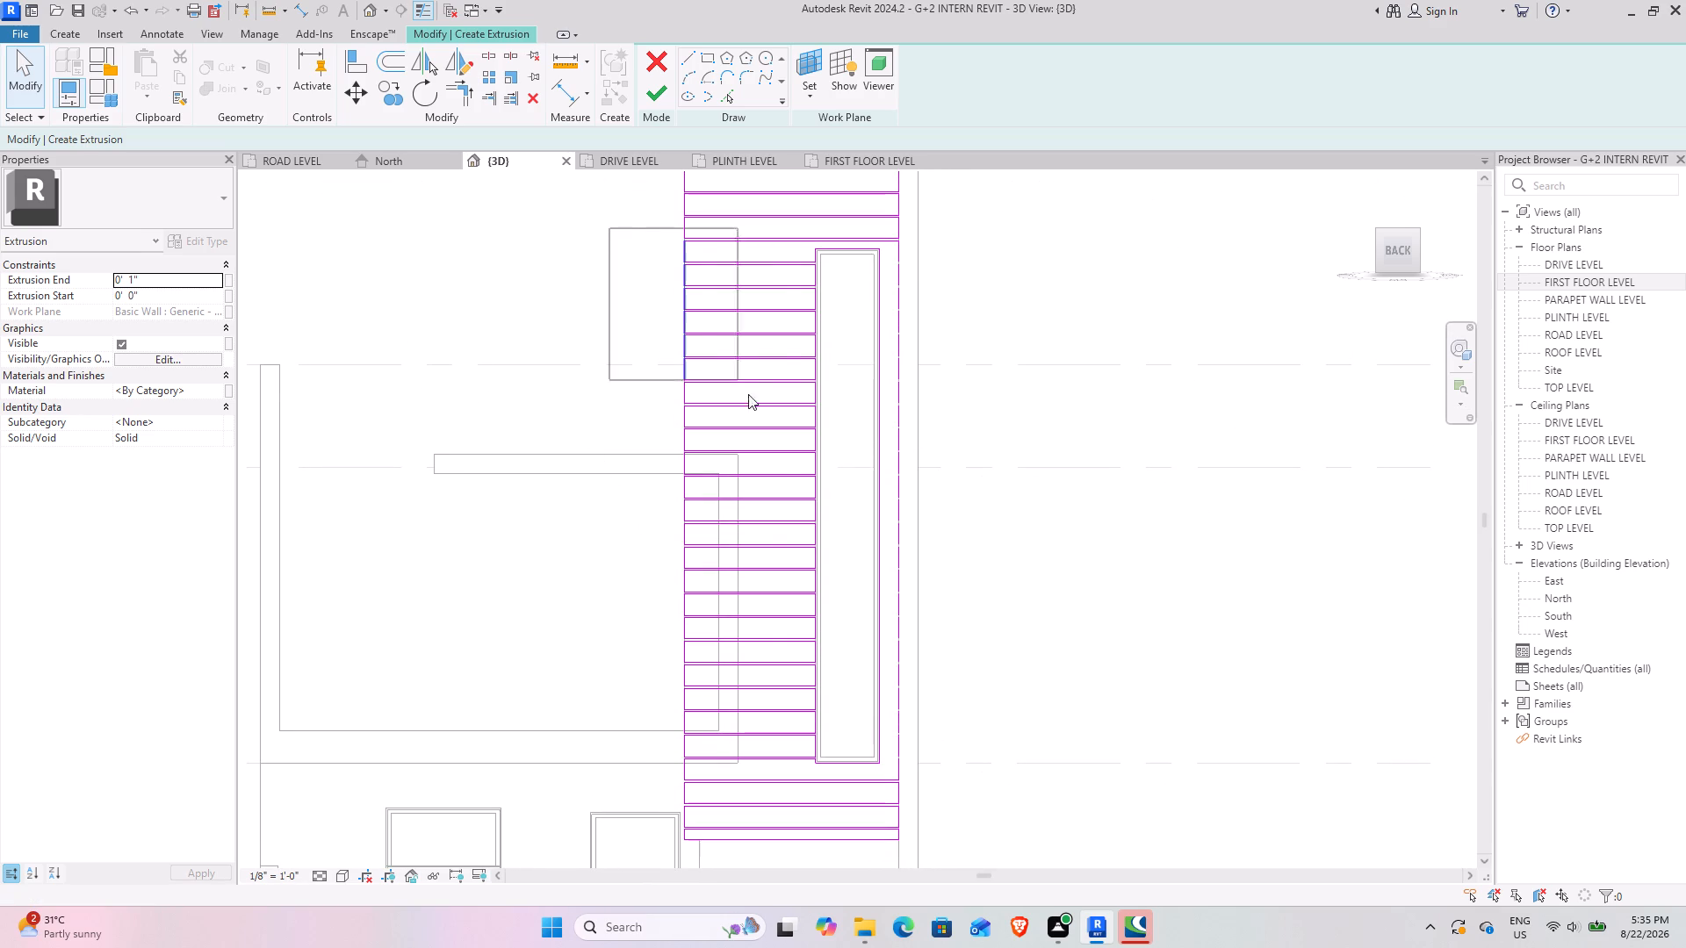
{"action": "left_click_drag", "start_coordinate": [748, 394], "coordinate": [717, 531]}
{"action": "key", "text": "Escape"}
Delete the full-height right vertical line of the sketch rectangle around the tall window.
{"action": "scroll", "coordinate": [883, 526], "scroll_direction": "up", "scroll_amount": 4}
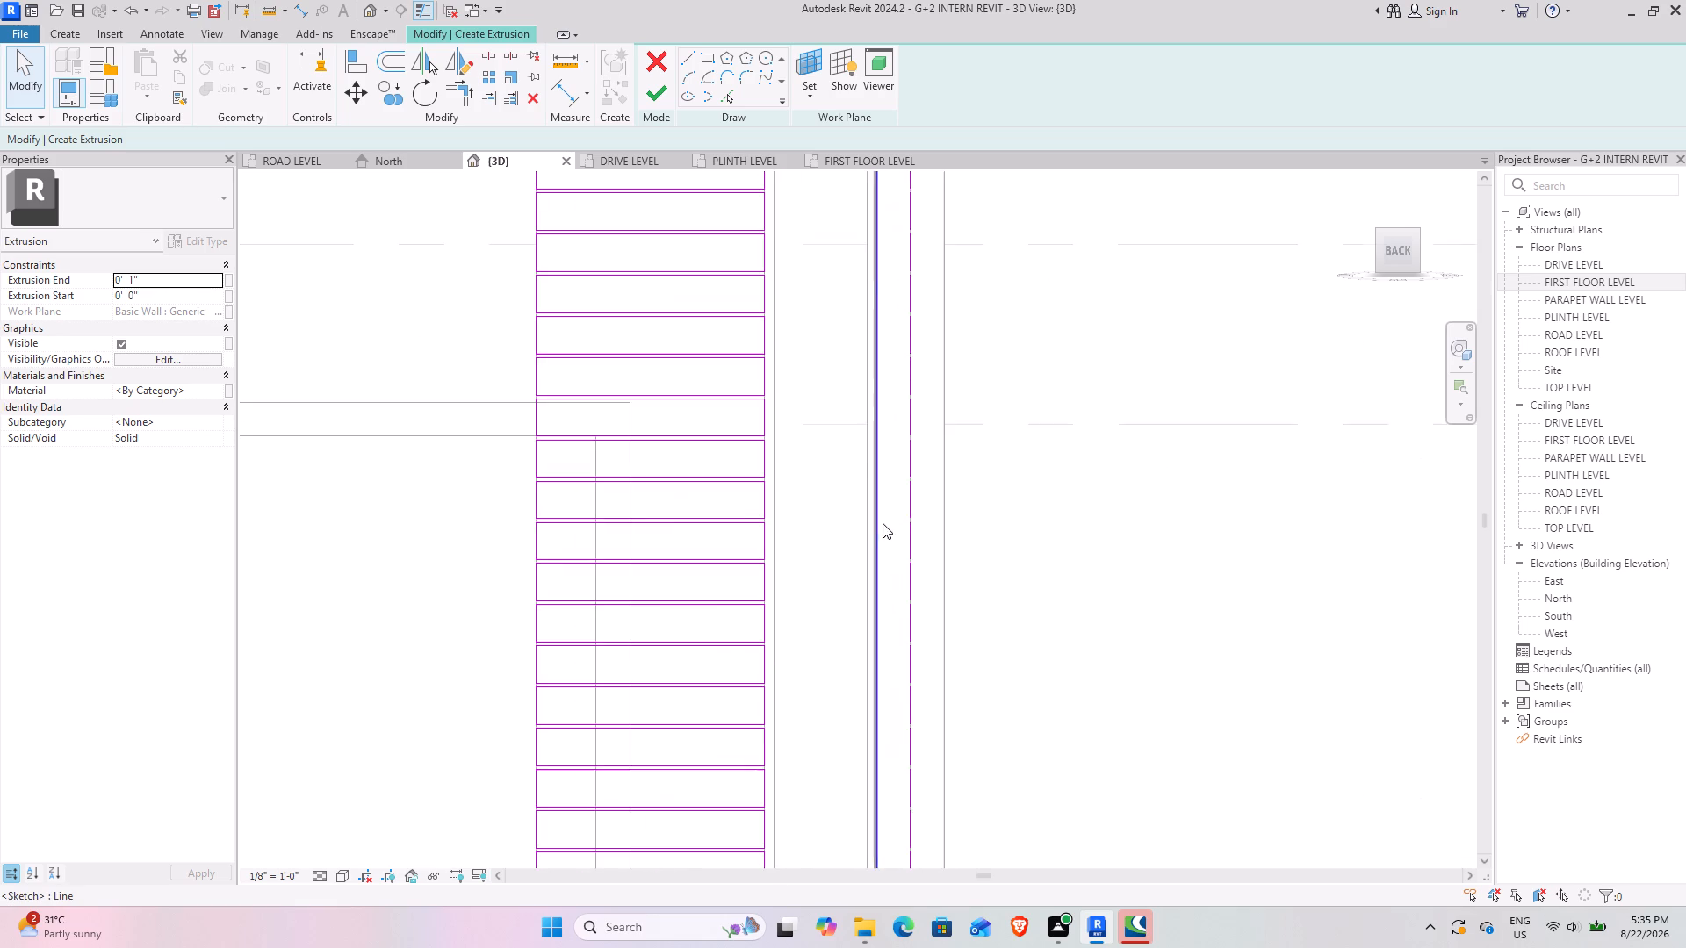
{"action": "scroll", "coordinate": [896, 544], "scroll_direction": "down", "scroll_amount": 3}
{"action": "middle_click_drag", "start_coordinate": [906, 625], "coordinate": [874, 511]}
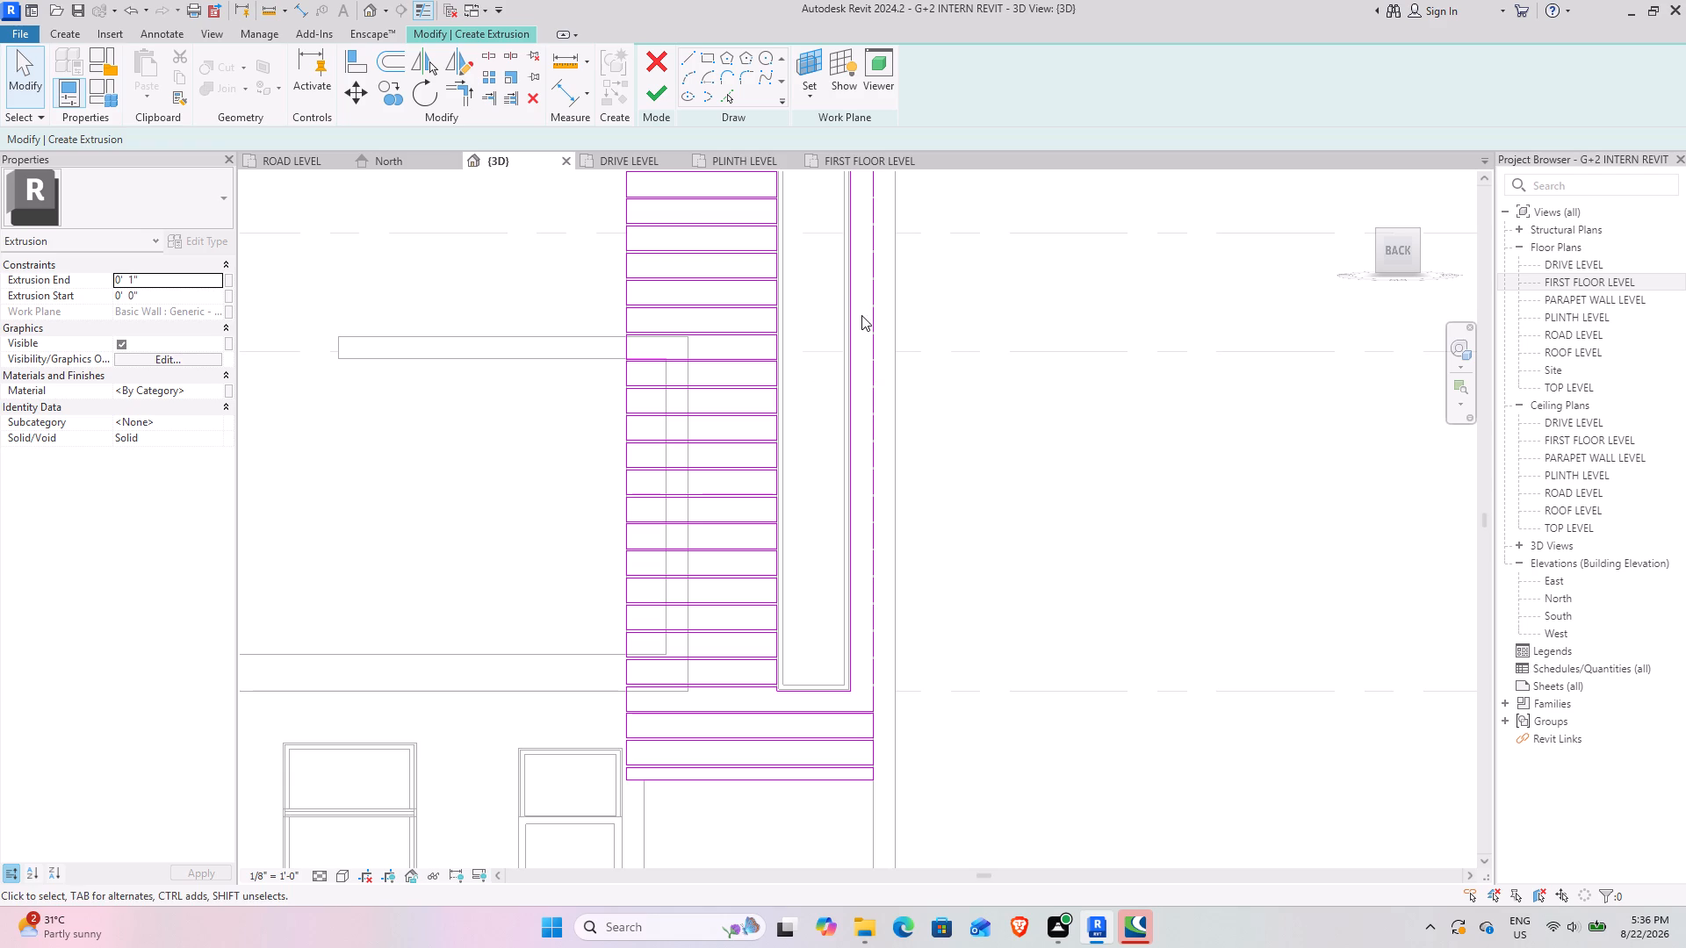
{"action": "middle_click_drag", "start_coordinate": [865, 273], "coordinate": [818, 505]}
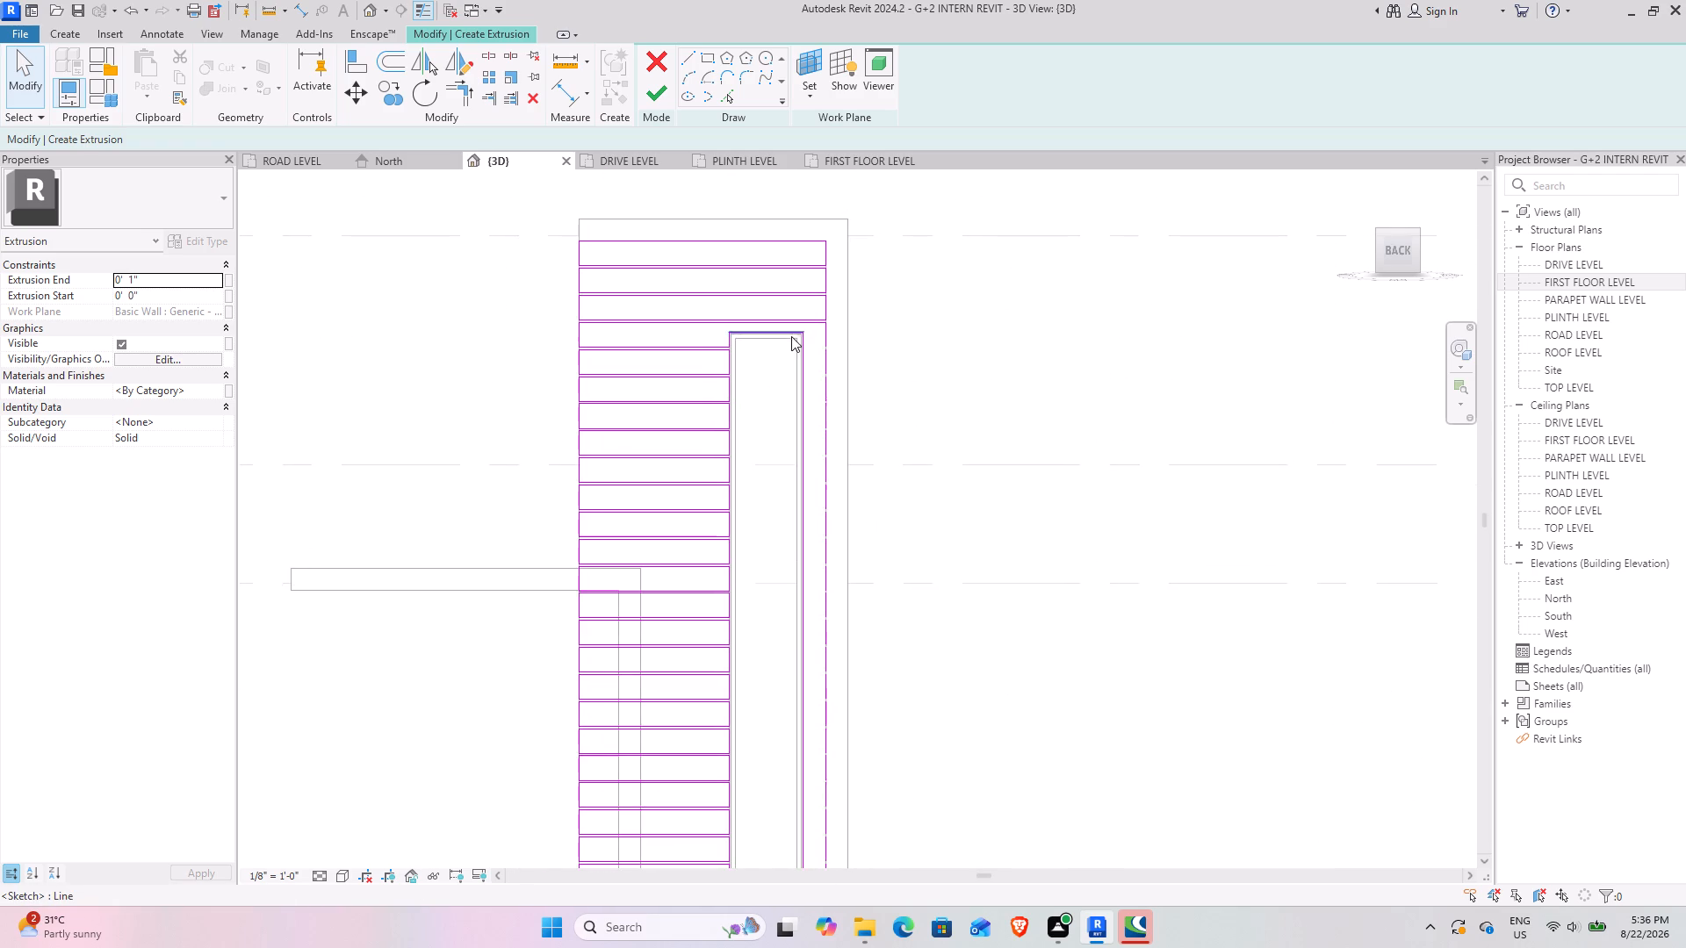
{"action": "scroll", "coordinate": [791, 333], "scroll_direction": "up", "scroll_amount": 10}
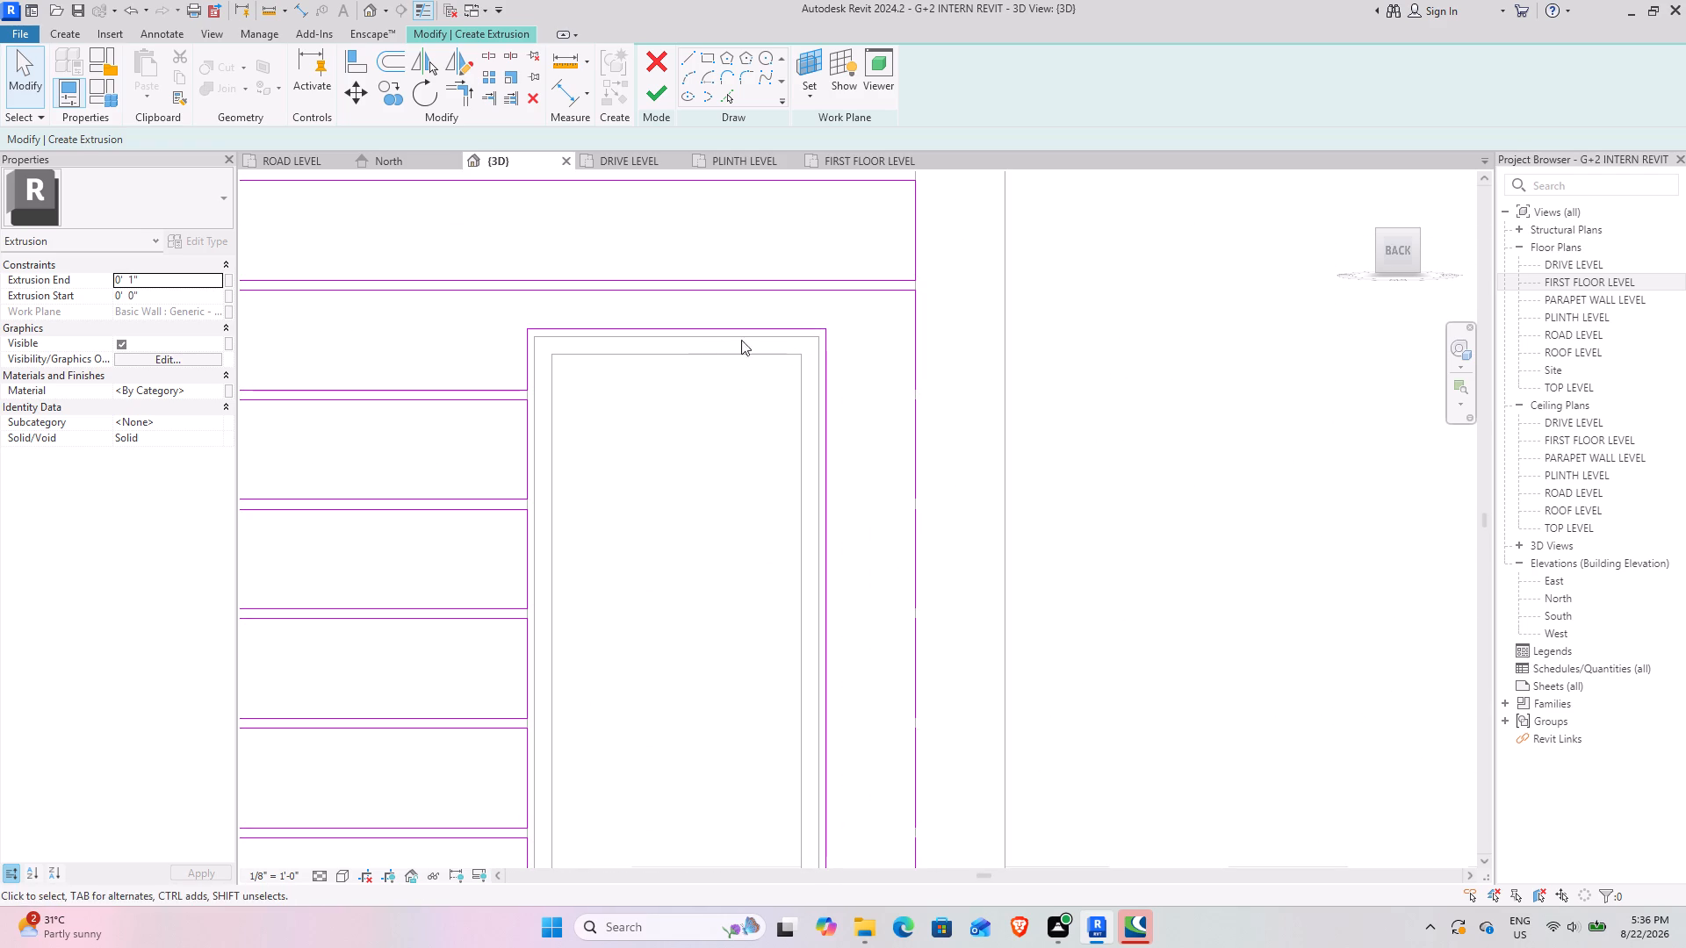
{"action": "left_click", "coordinate": [827, 379]}
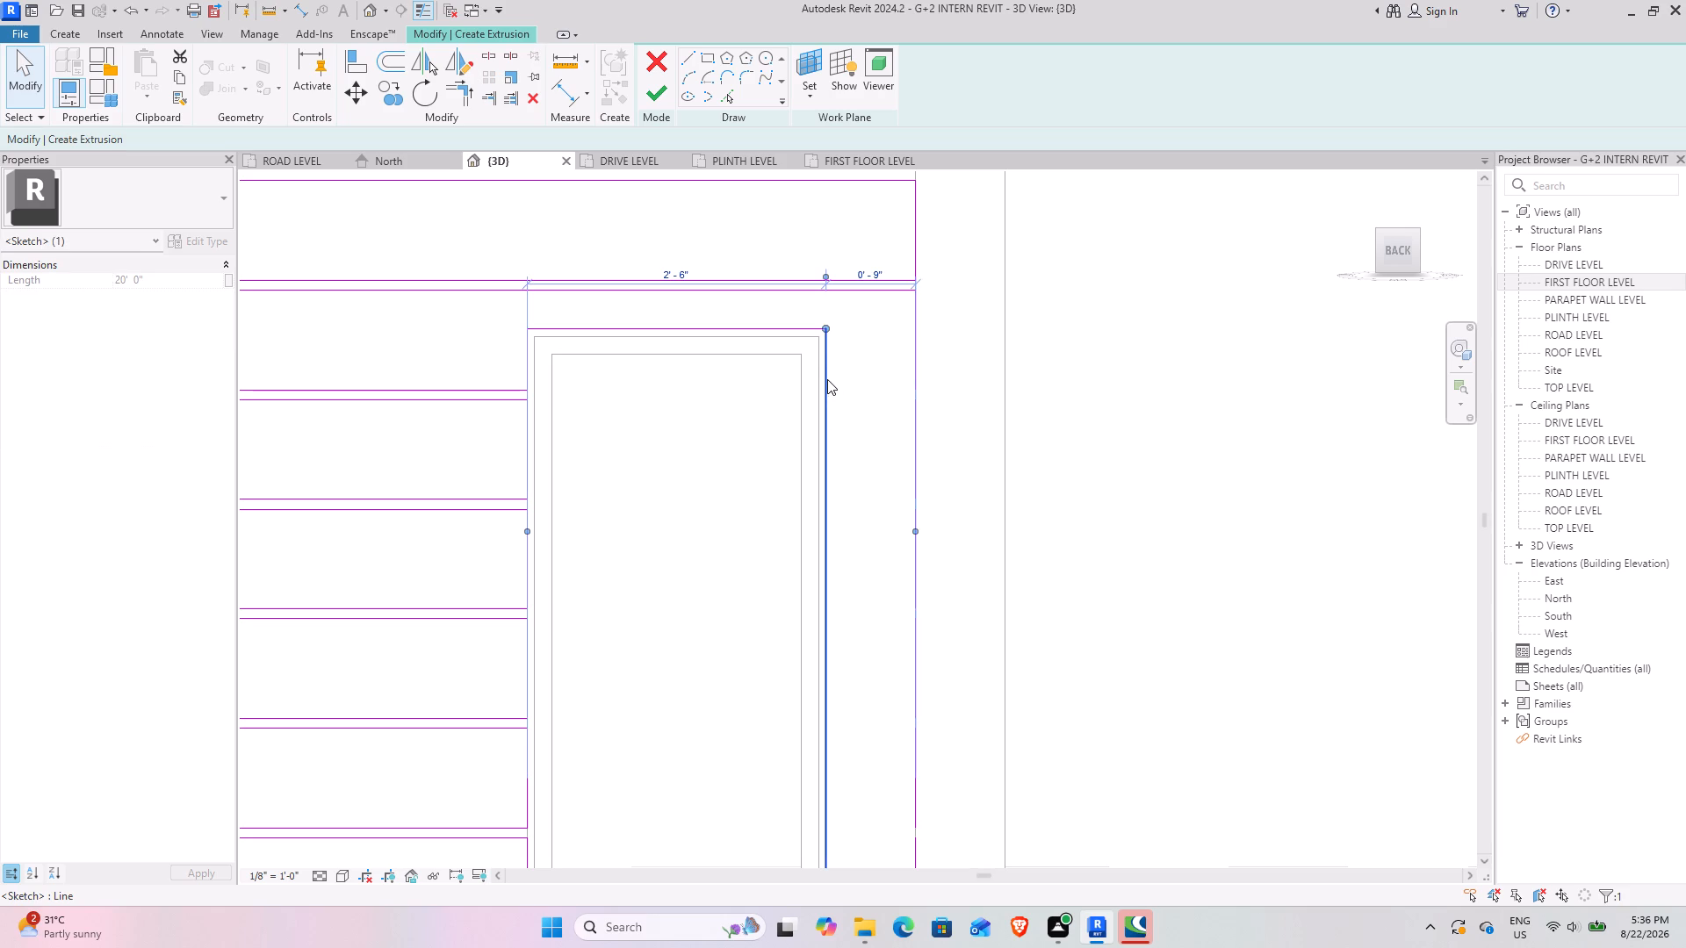
{"action": "left_click", "coordinate": [541, 97]}
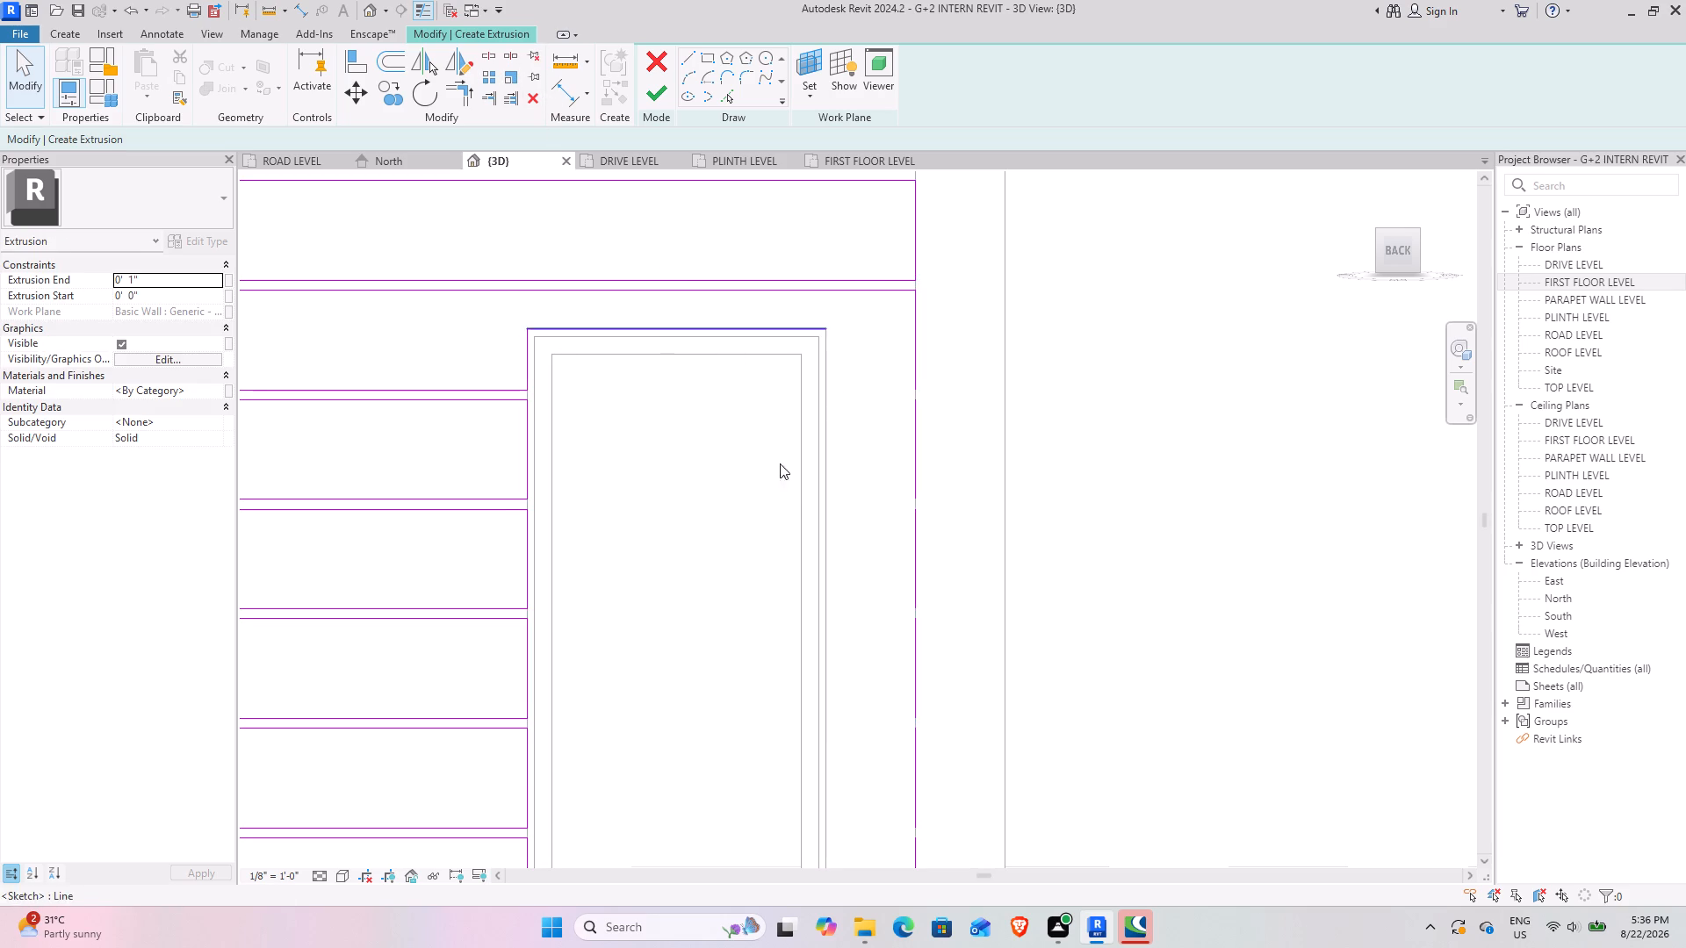
Copy the horizontal strip lines and their outer end lines from beside the tall window's left edge across to start at its right edge.
{"action": "scroll", "coordinate": [802, 488], "scroll_direction": "down", "scroll_amount": 4}
{"action": "middle_click_drag", "start_coordinate": [841, 564], "coordinate": [848, 284]}
{"action": "middle_click_drag", "start_coordinate": [780, 542], "coordinate": [822, 298]}
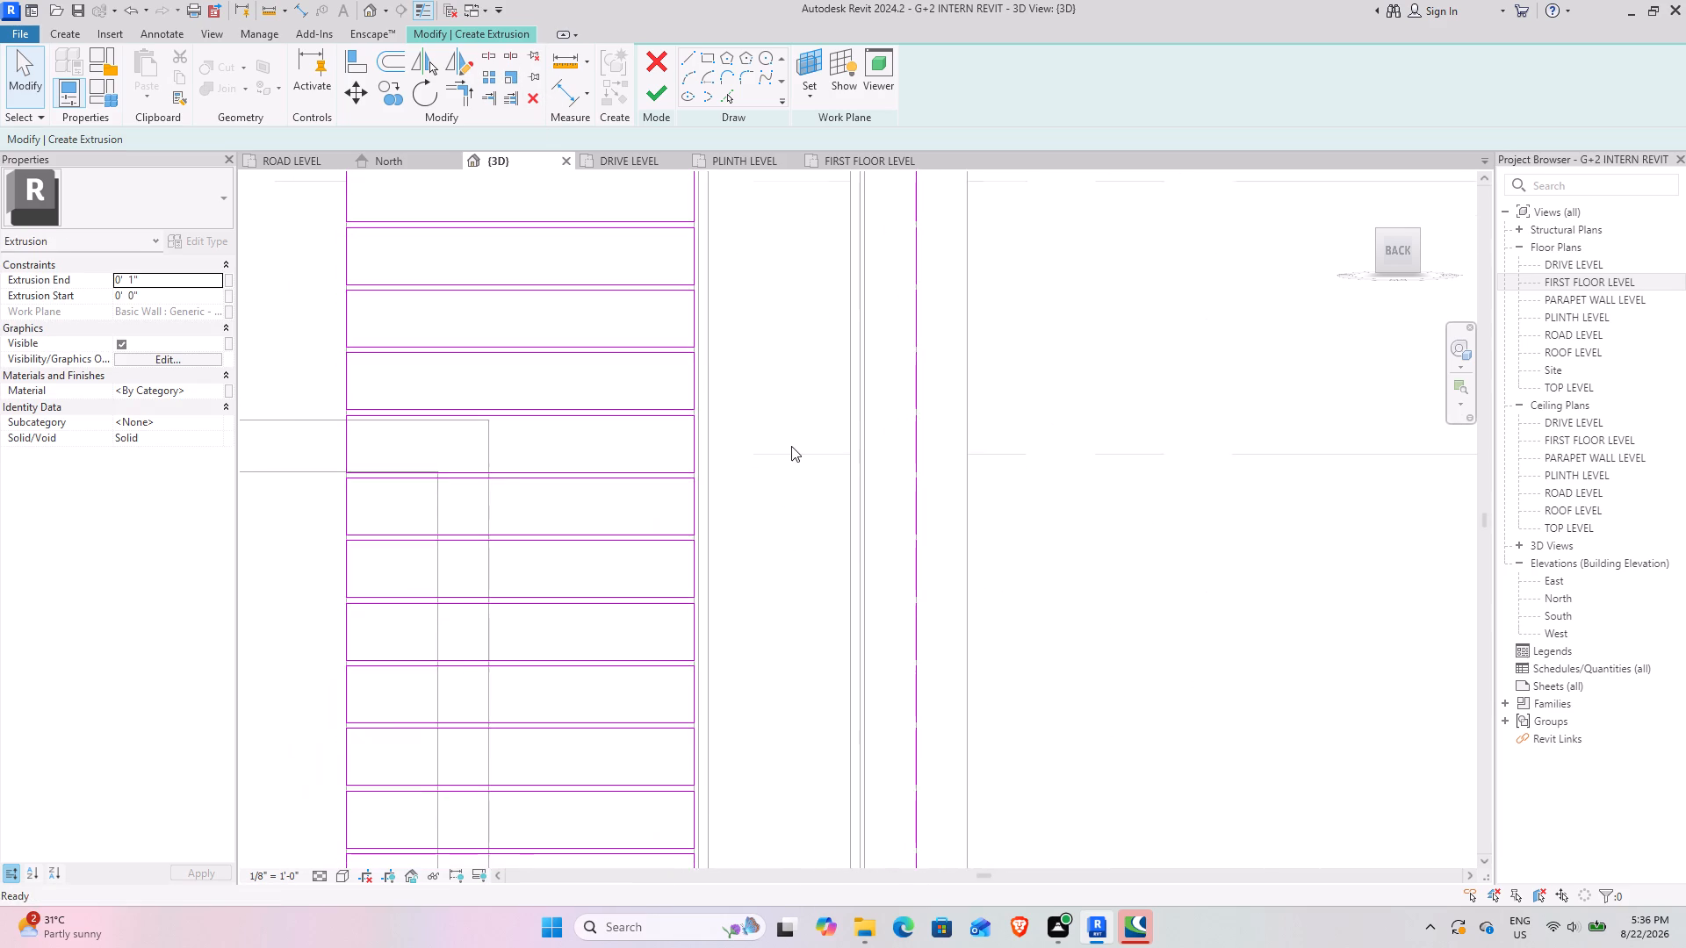
{"action": "scroll", "coordinate": [791, 446], "scroll_direction": "down", "scroll_amount": 4}
{"action": "middle_click_drag", "start_coordinate": [811, 527], "coordinate": [856, 403]}
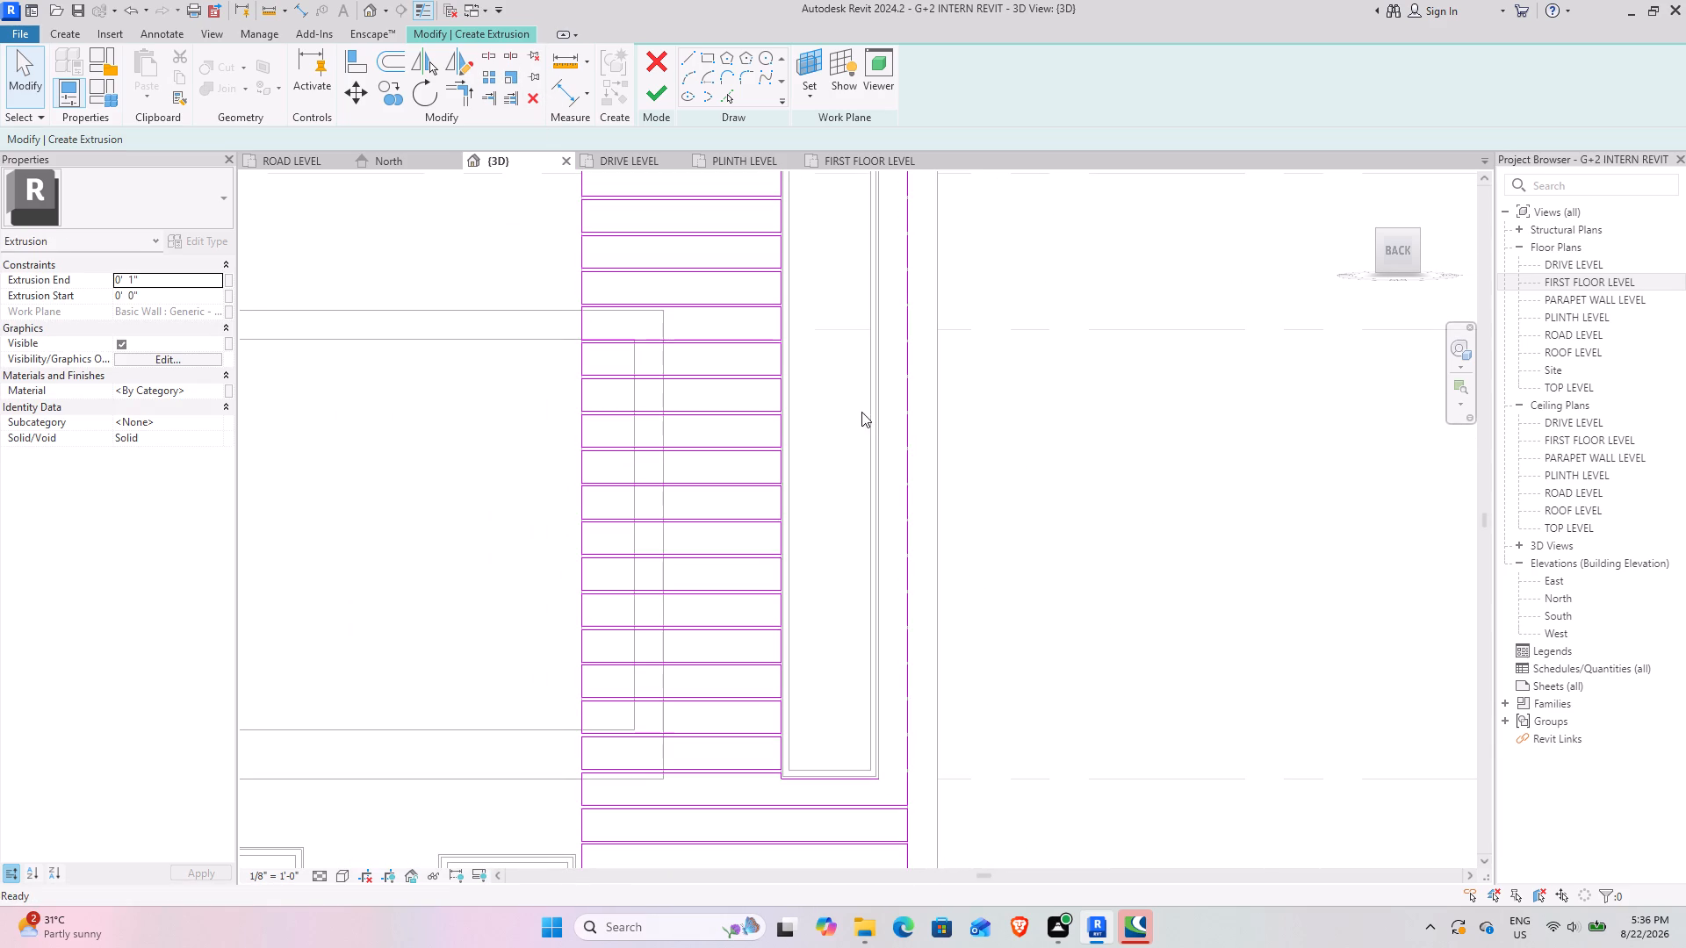
{"action": "scroll", "coordinate": [650, 451], "scroll_direction": "down", "scroll_amount": 1}
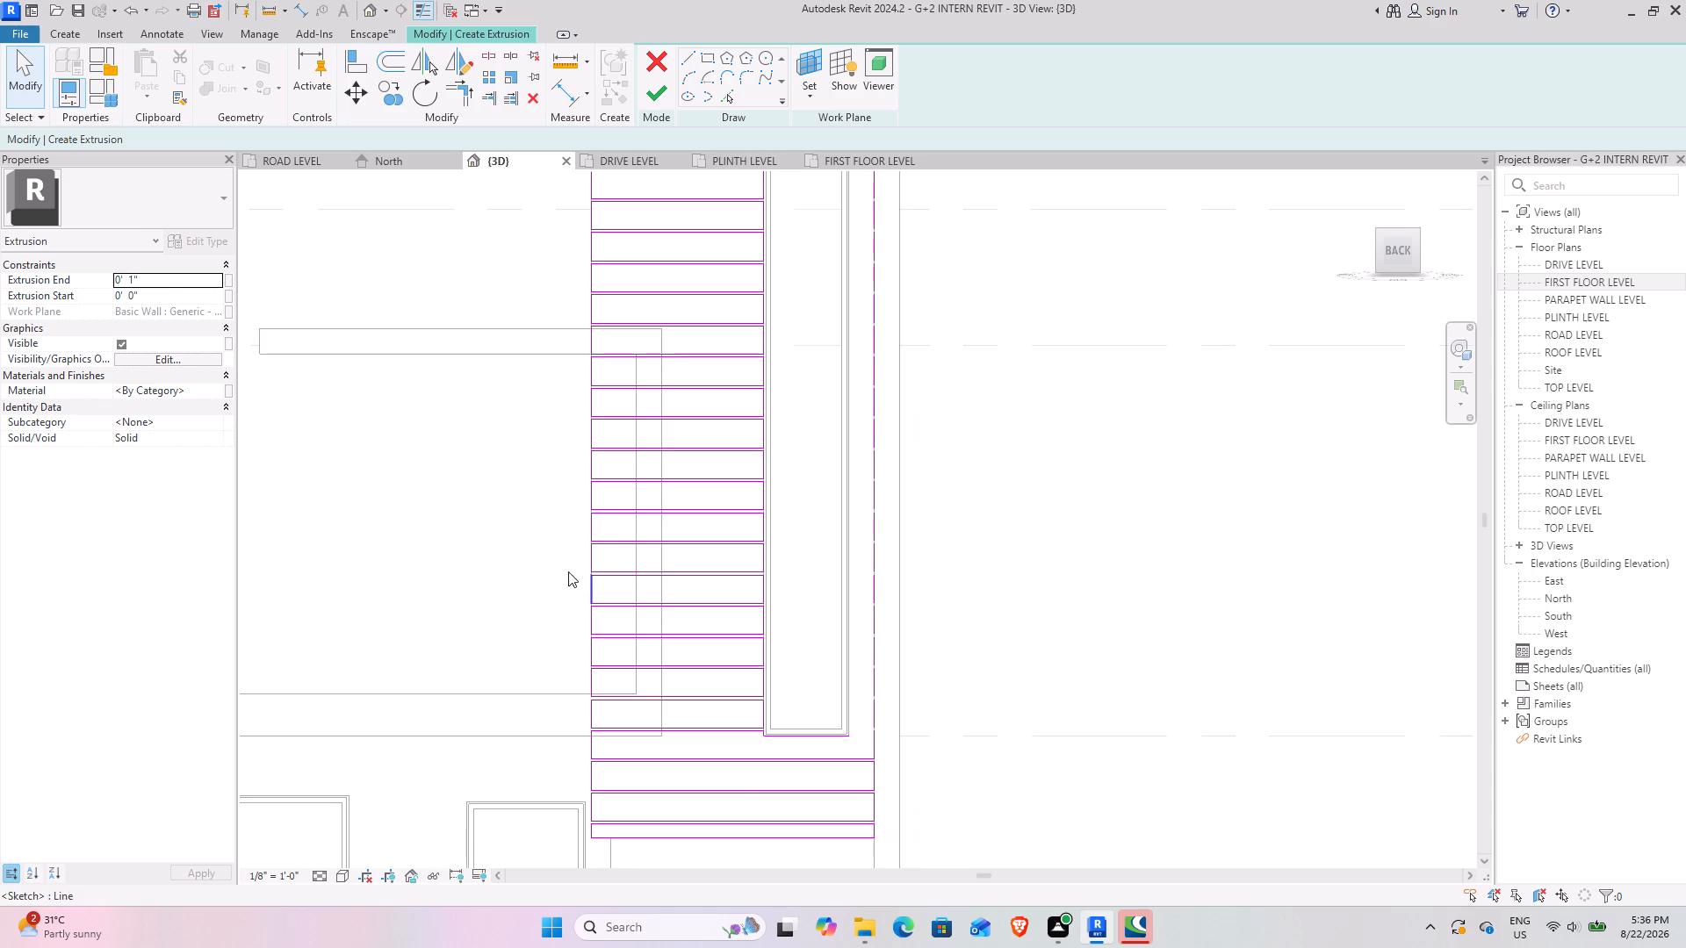
{"action": "left_click_drag", "start_coordinate": [716, 744], "coordinate": [716, 743]}
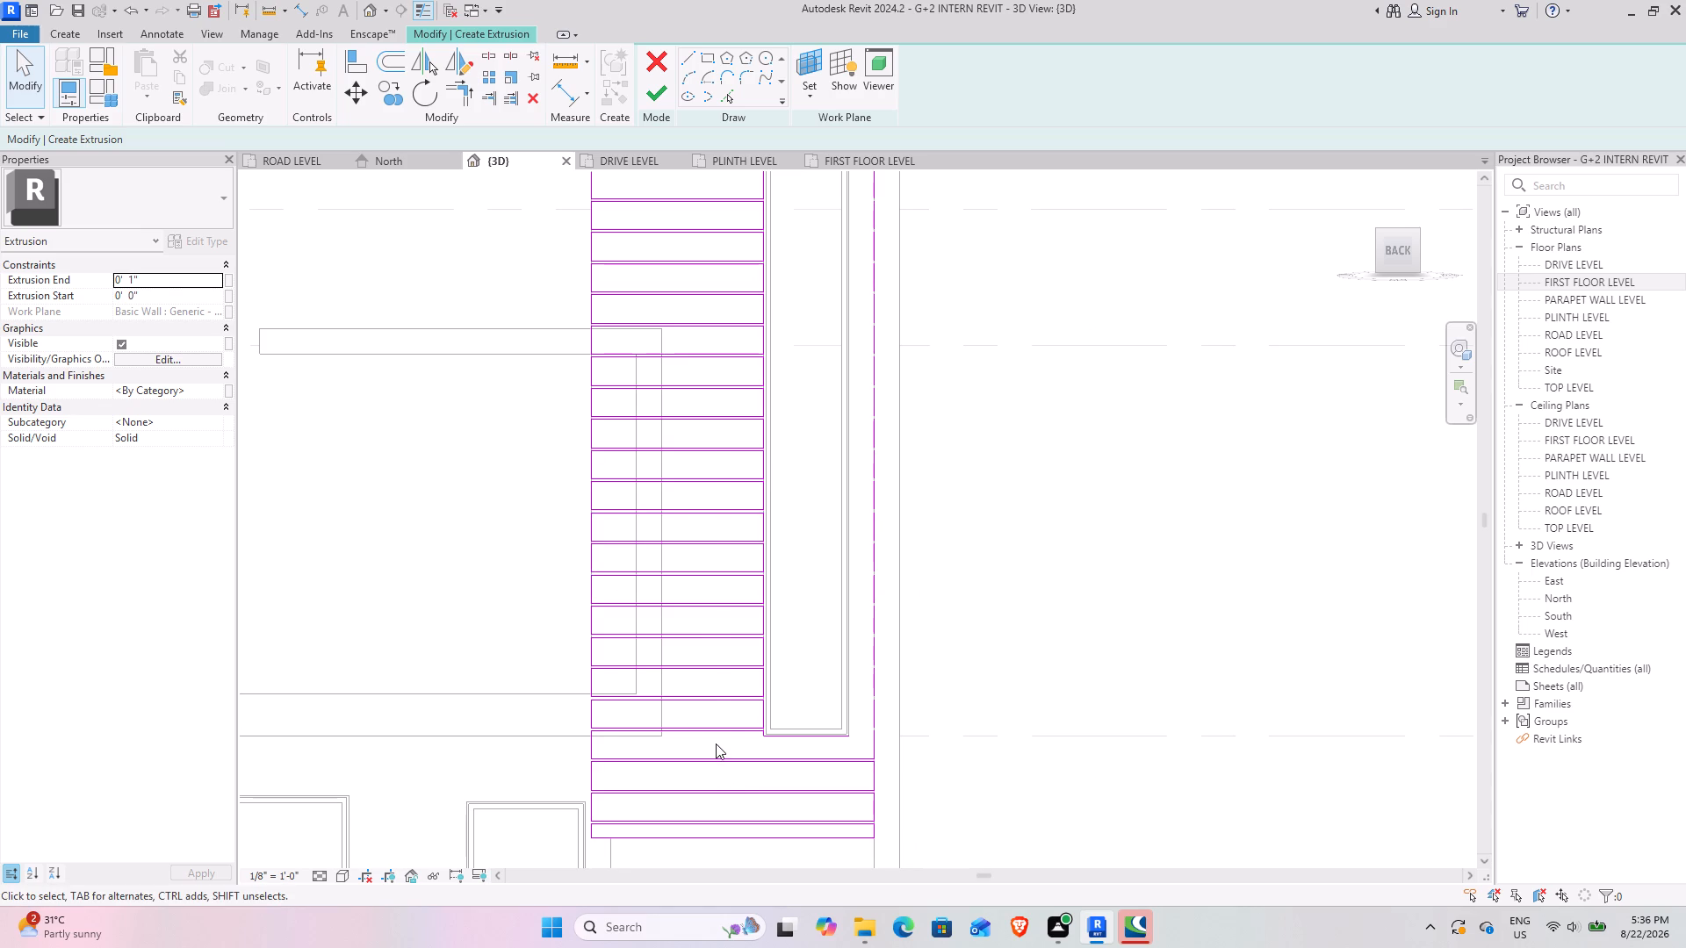
{"action": "left_click_drag", "start_coordinate": [716, 743], "coordinate": [573, 238]}
{"action": "middle_click_drag", "start_coordinate": [573, 238], "coordinate": [568, 754]}
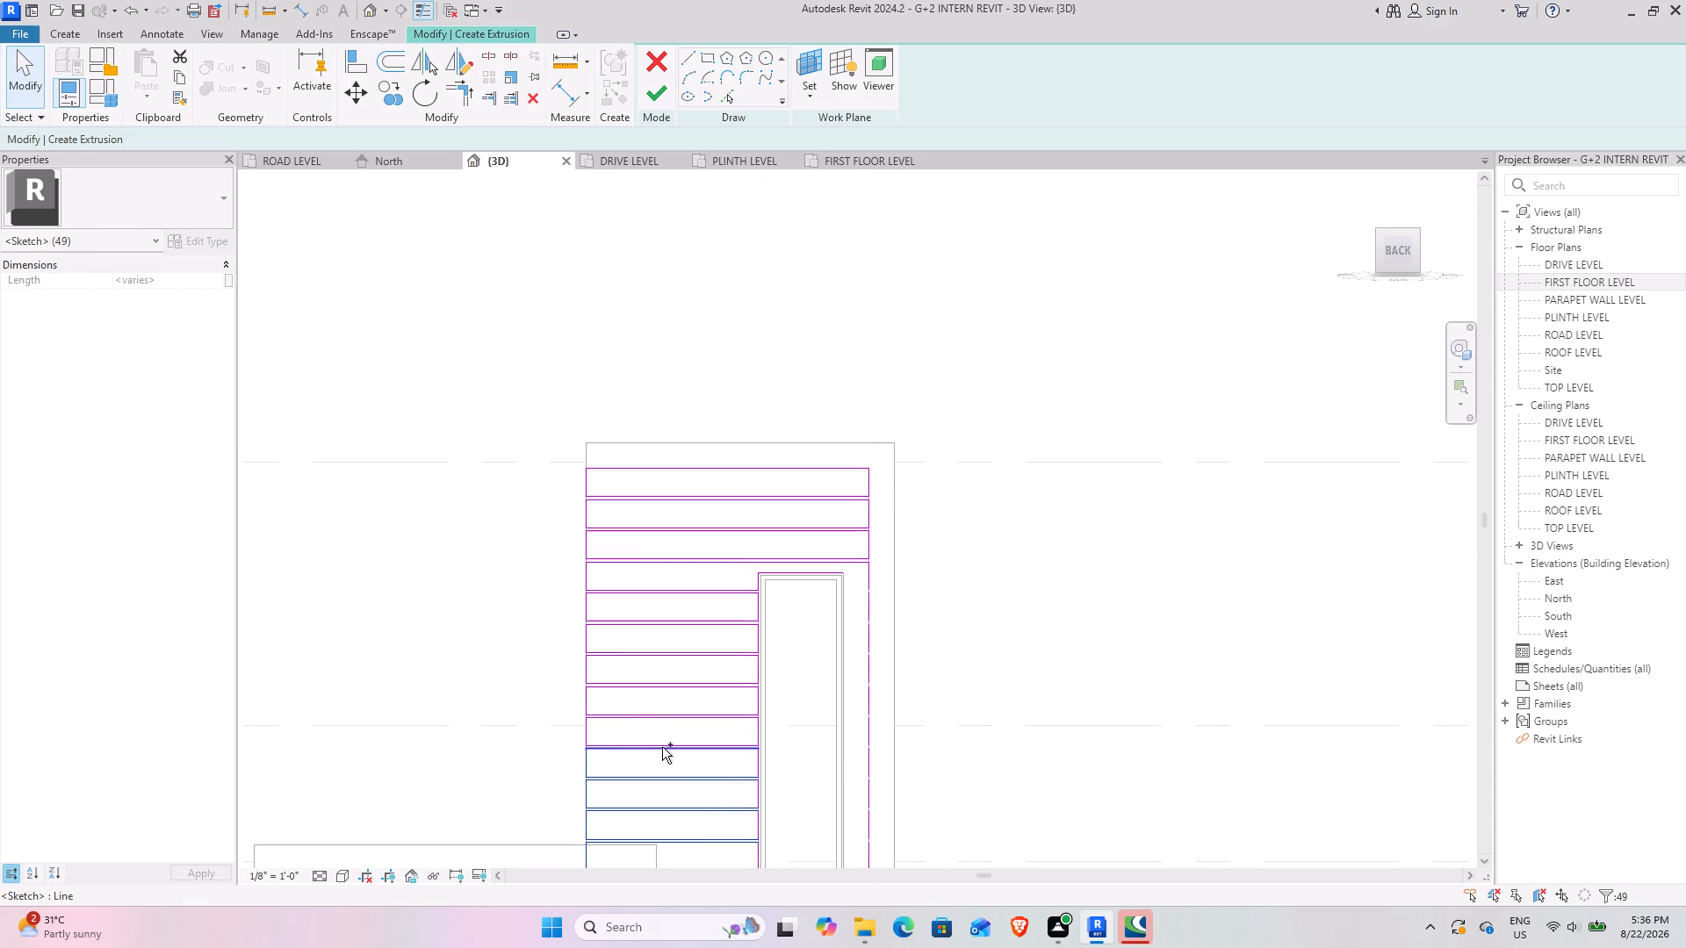
{"action": "left_click_drag", "start_coordinate": [701, 763], "coordinate": [577, 569], "text": "ctrl"}
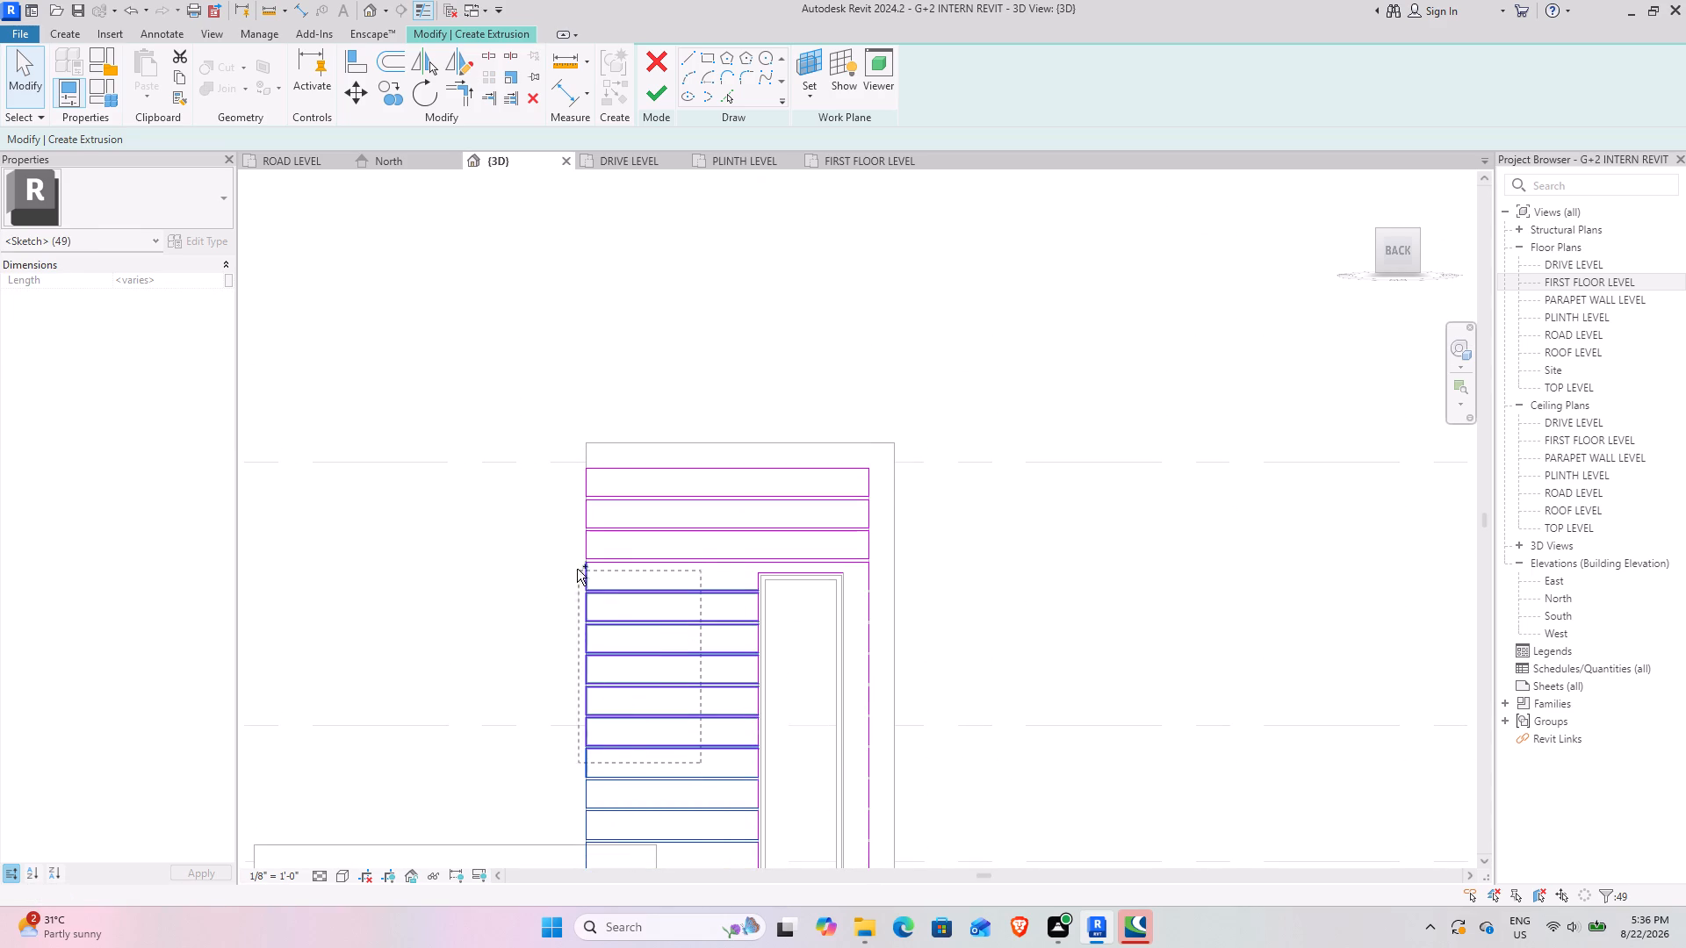
{"action": "left_click_drag", "start_coordinate": [577, 569], "coordinate": [529, 577], "text": "ctrl"}
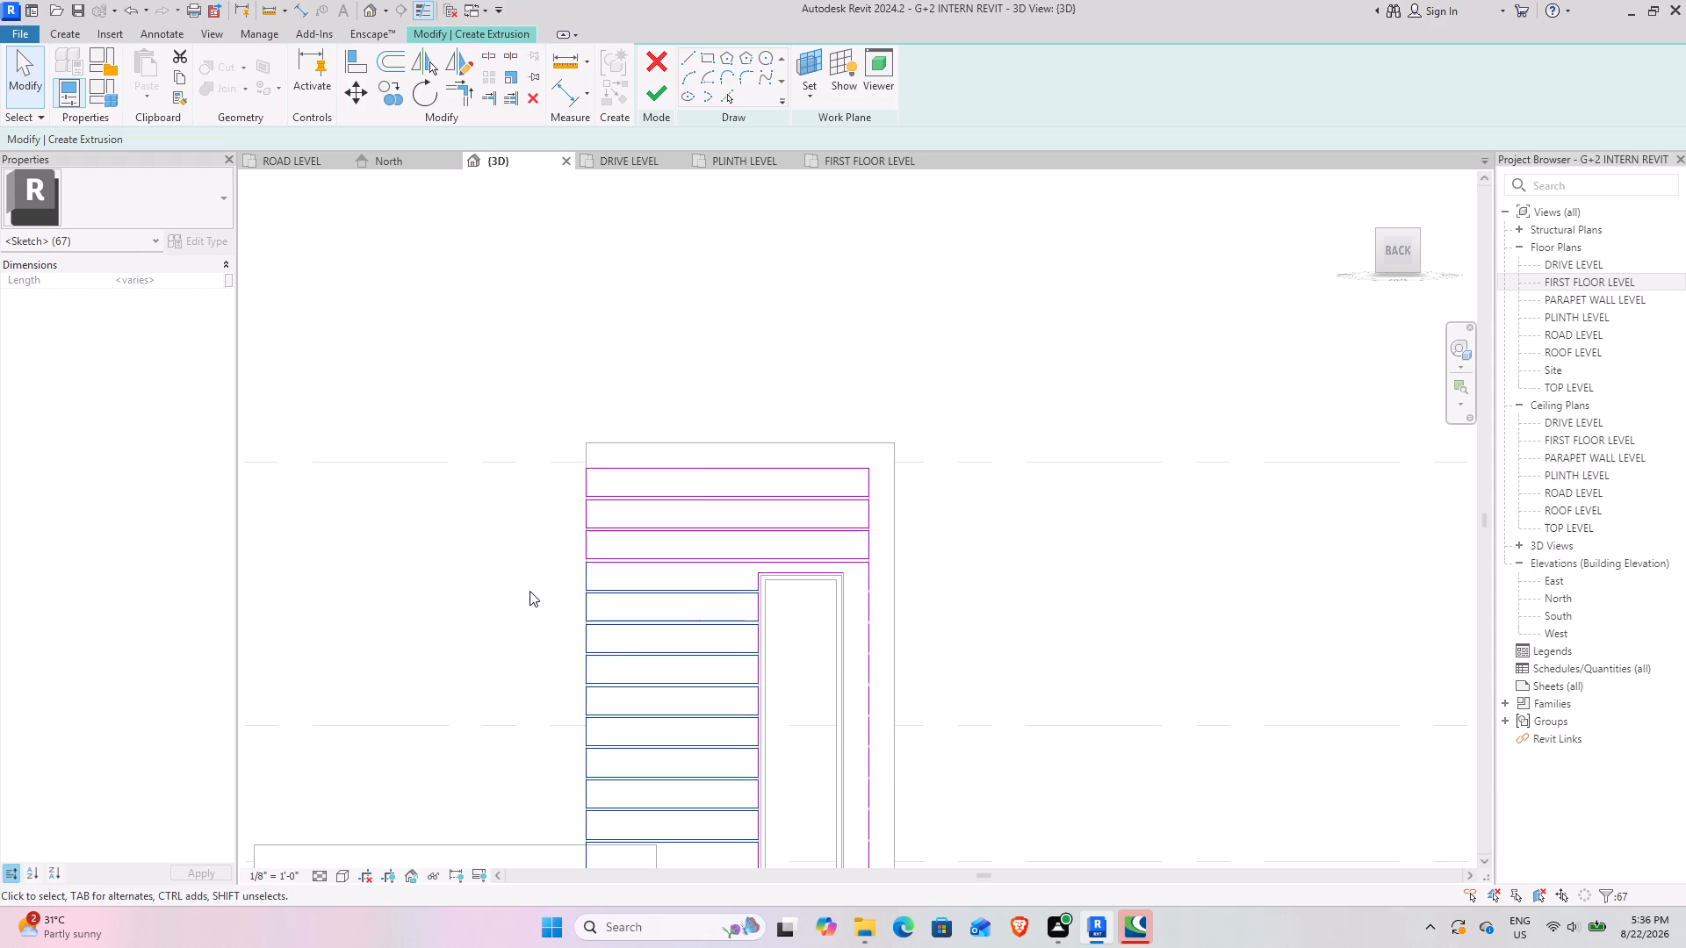
{"action": "middle_click_drag", "start_coordinate": [746, 661], "coordinate": [688, 548]}
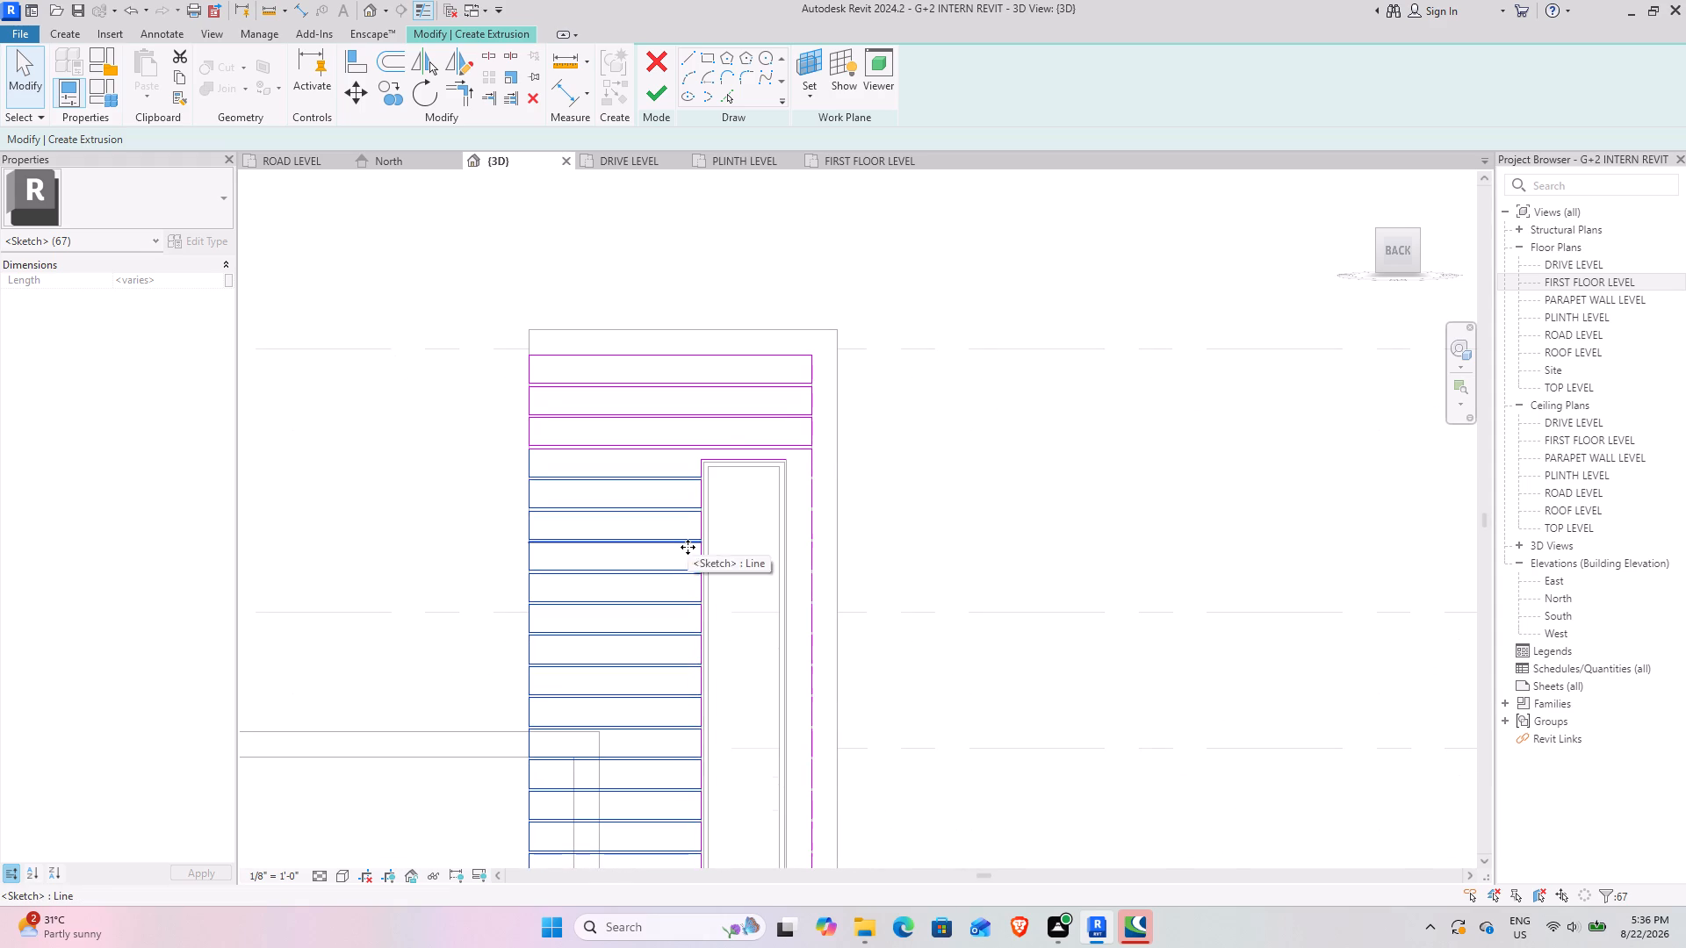
{"action": "left_click", "coordinate": [398, 101]}
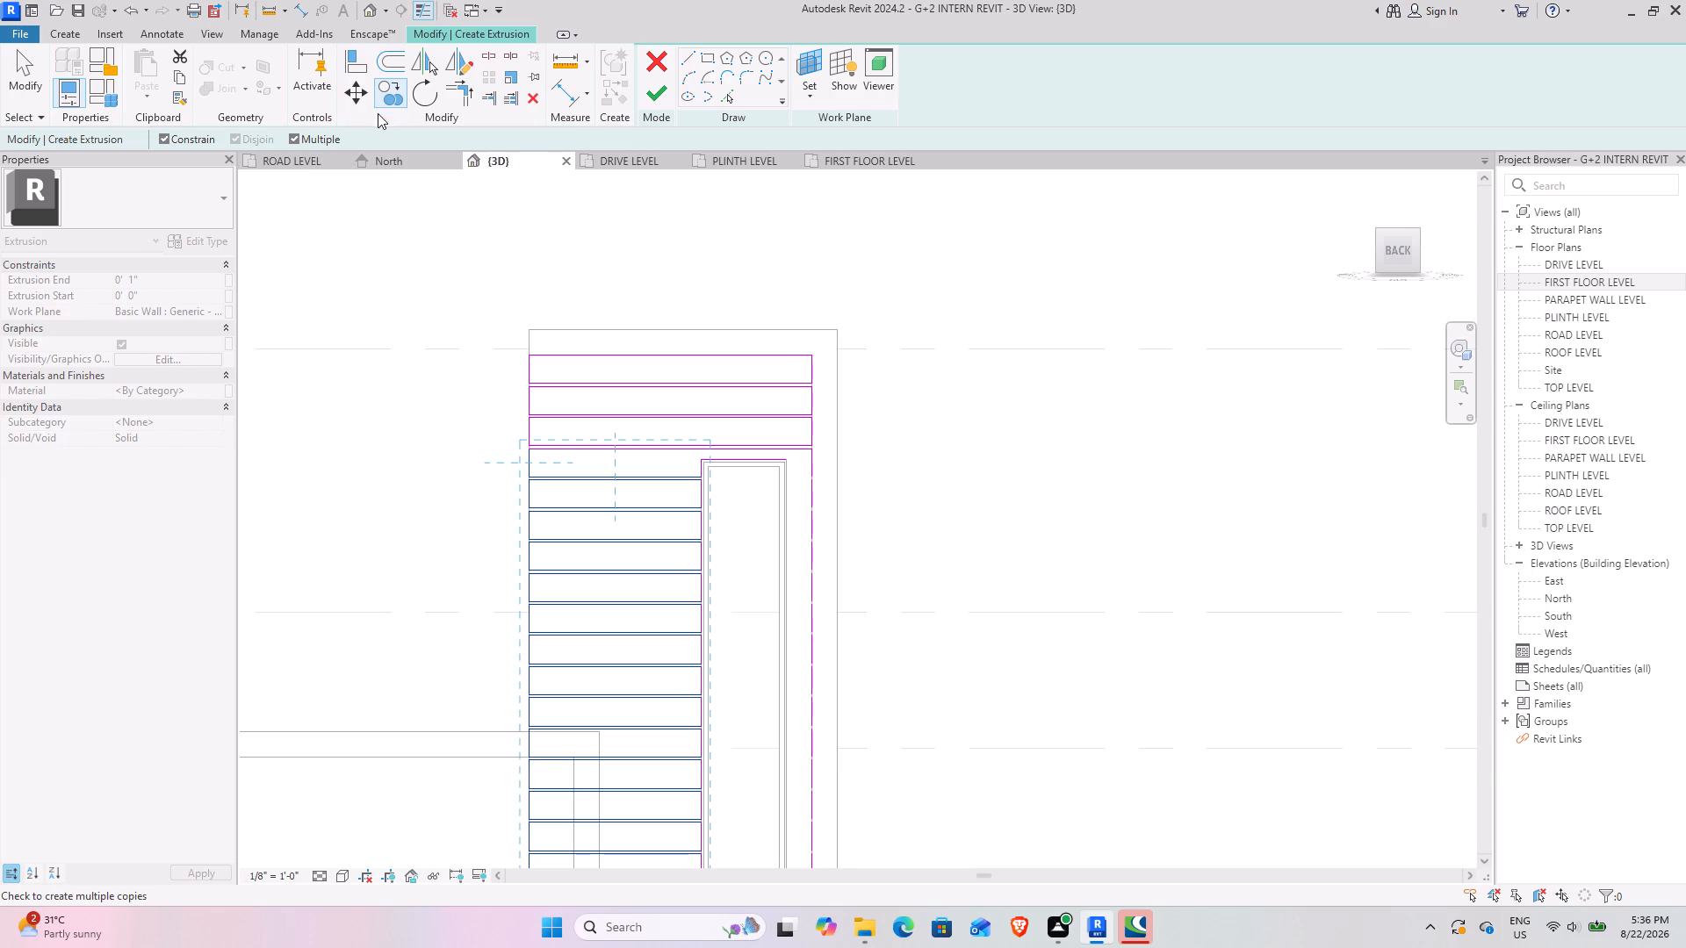
{"action": "scroll", "coordinate": [502, 466], "scroll_direction": "up", "scroll_amount": 7}
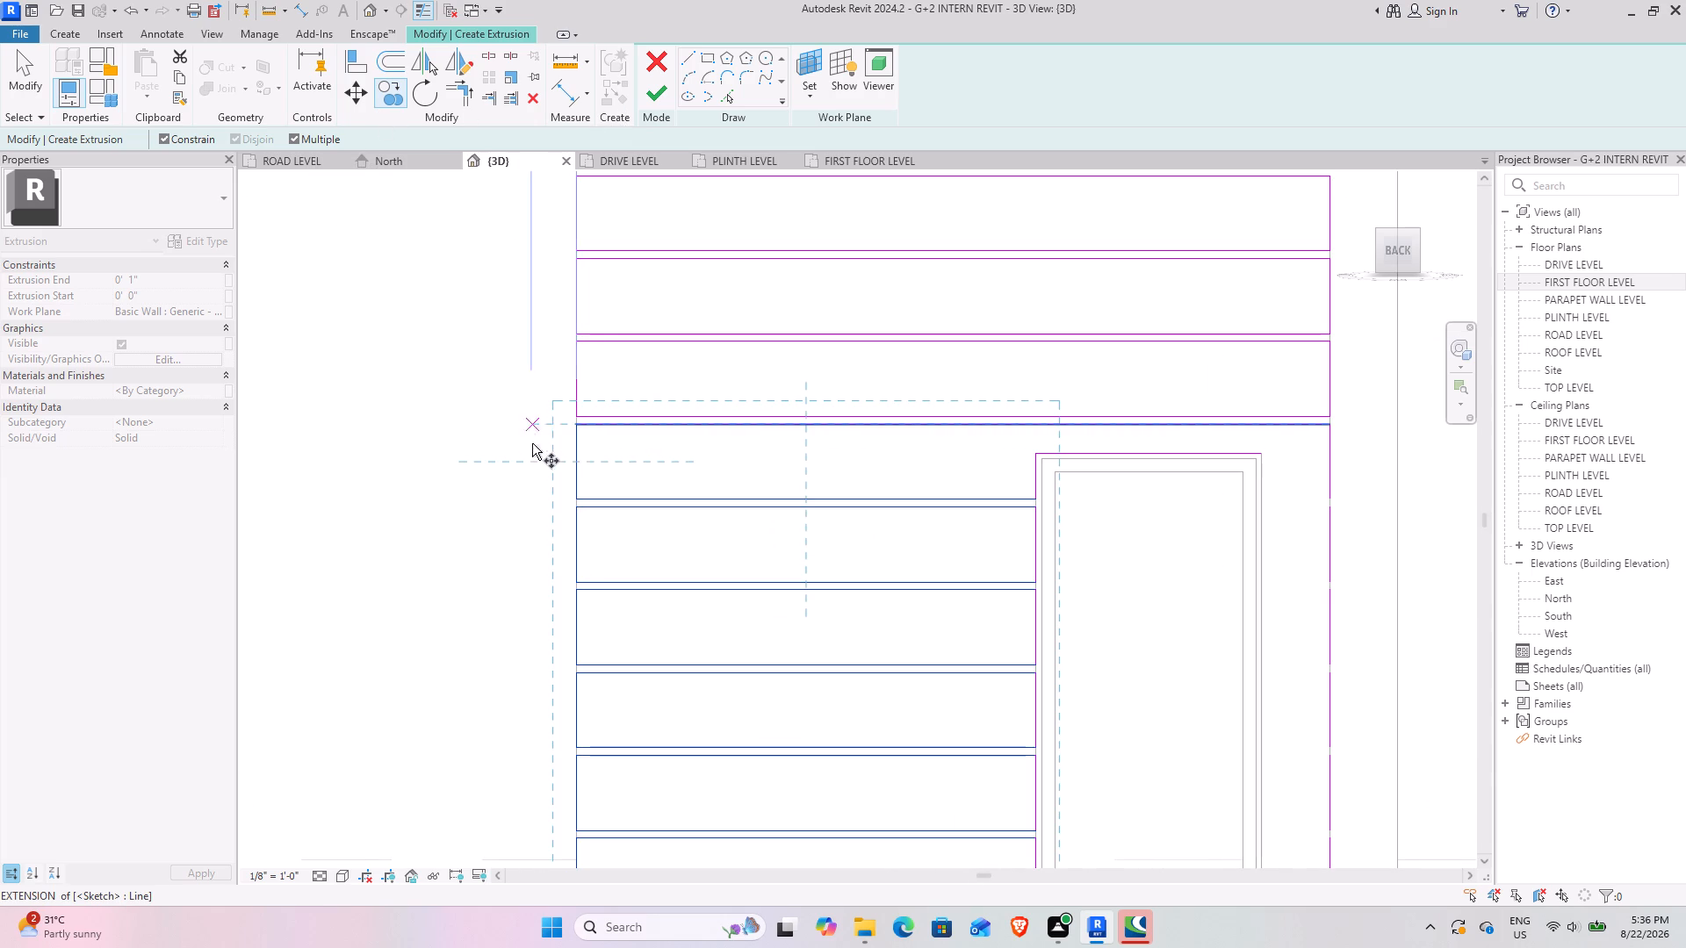
{"action": "left_click", "coordinate": [571, 506]}
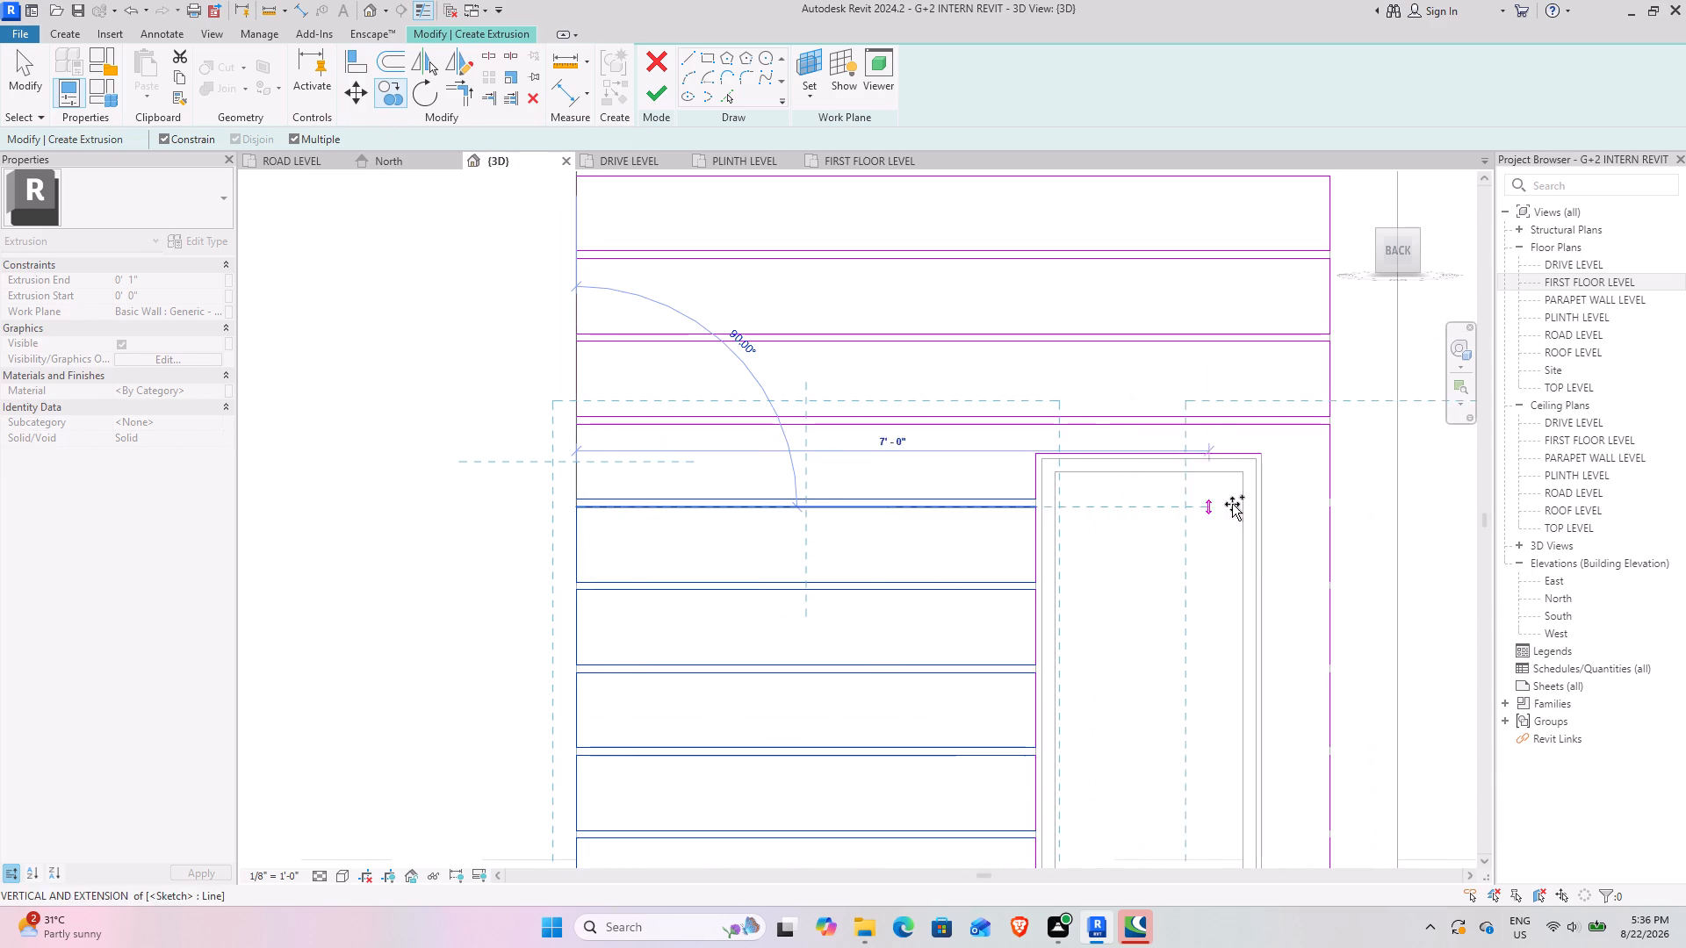
{"action": "left_click", "coordinate": [1270, 504]}
{"action": "middle_click_drag", "start_coordinate": [1305, 525], "coordinate": [766, 401]}
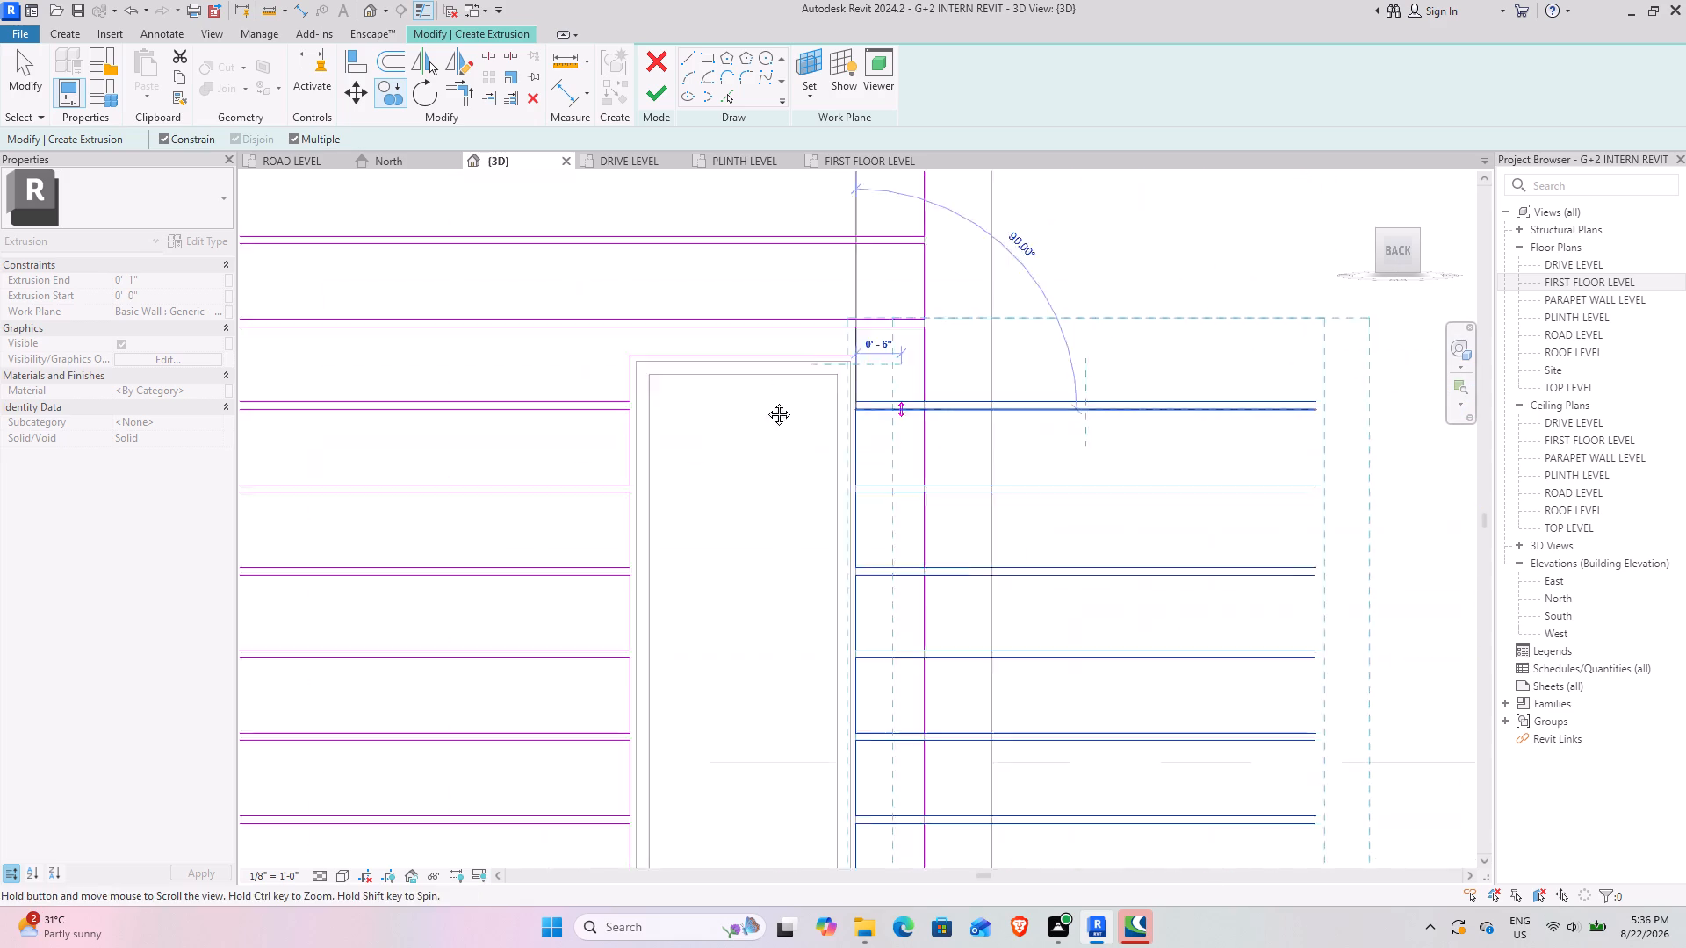
Examine the copied strip lines along the full height of the tall window's right edge.
{"action": "middle_click_drag", "start_coordinate": [766, 401], "coordinate": [759, 399]}
{"action": "scroll", "coordinate": [721, 398], "scroll_direction": "down", "scroll_amount": 4}
{"action": "key", "text": "Escape"}
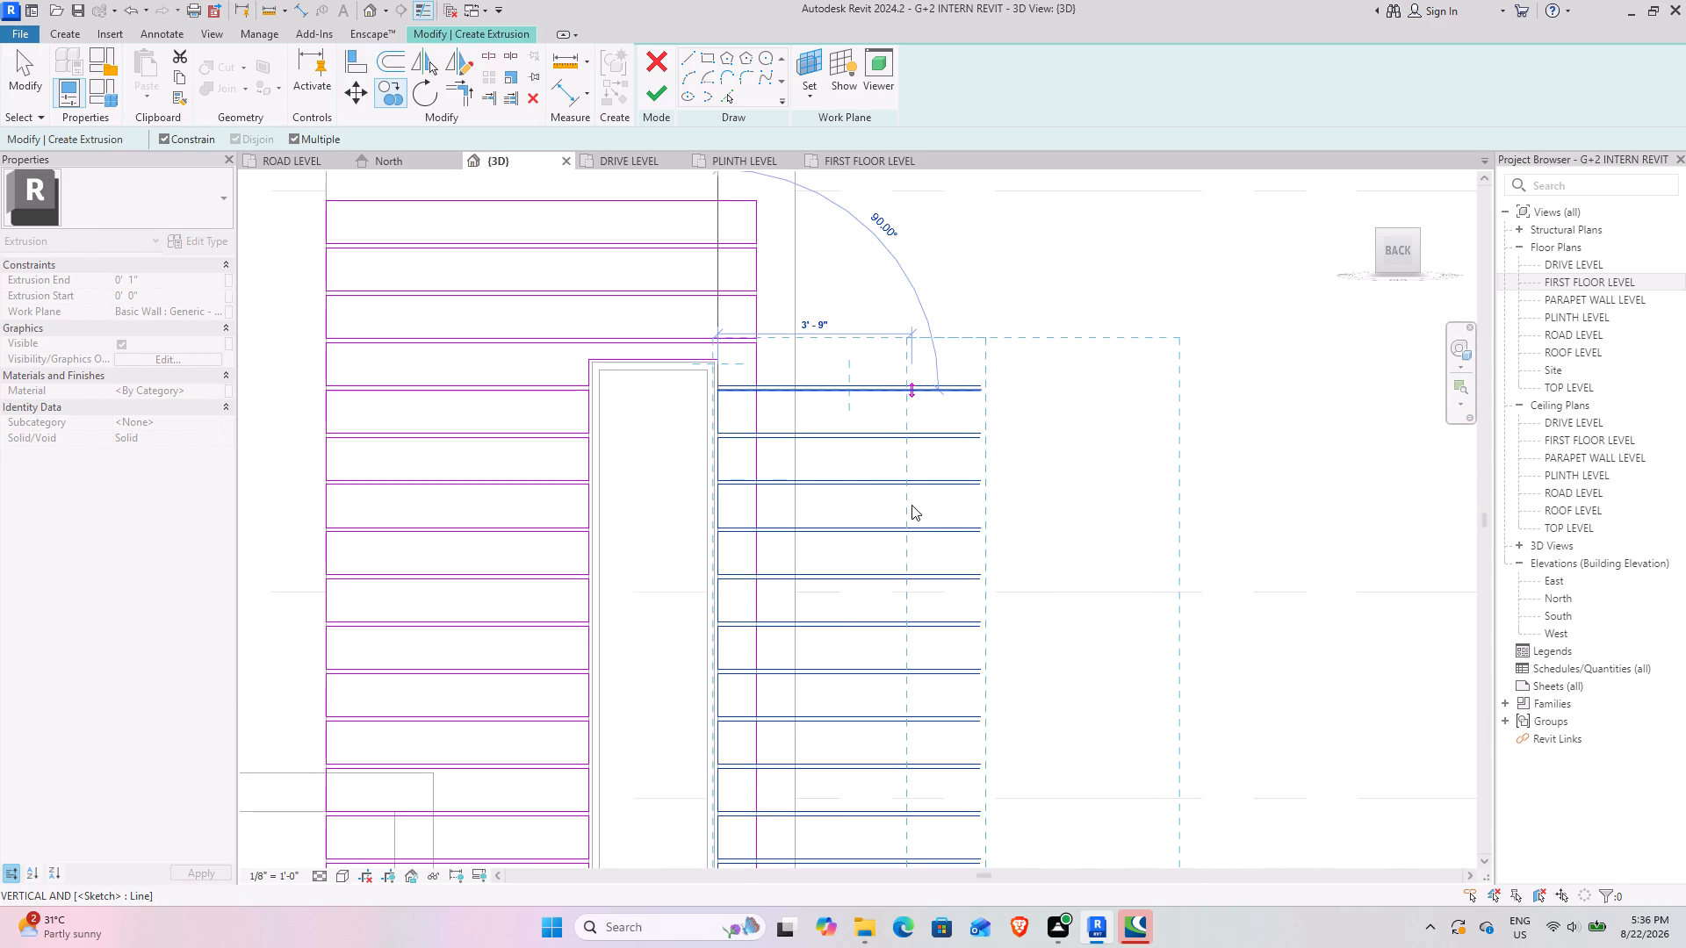
{"action": "middle_click_drag", "start_coordinate": [874, 507], "coordinate": [882, 248]}
{"action": "middle_click_drag", "start_coordinate": [877, 527], "coordinate": [876, 333]}
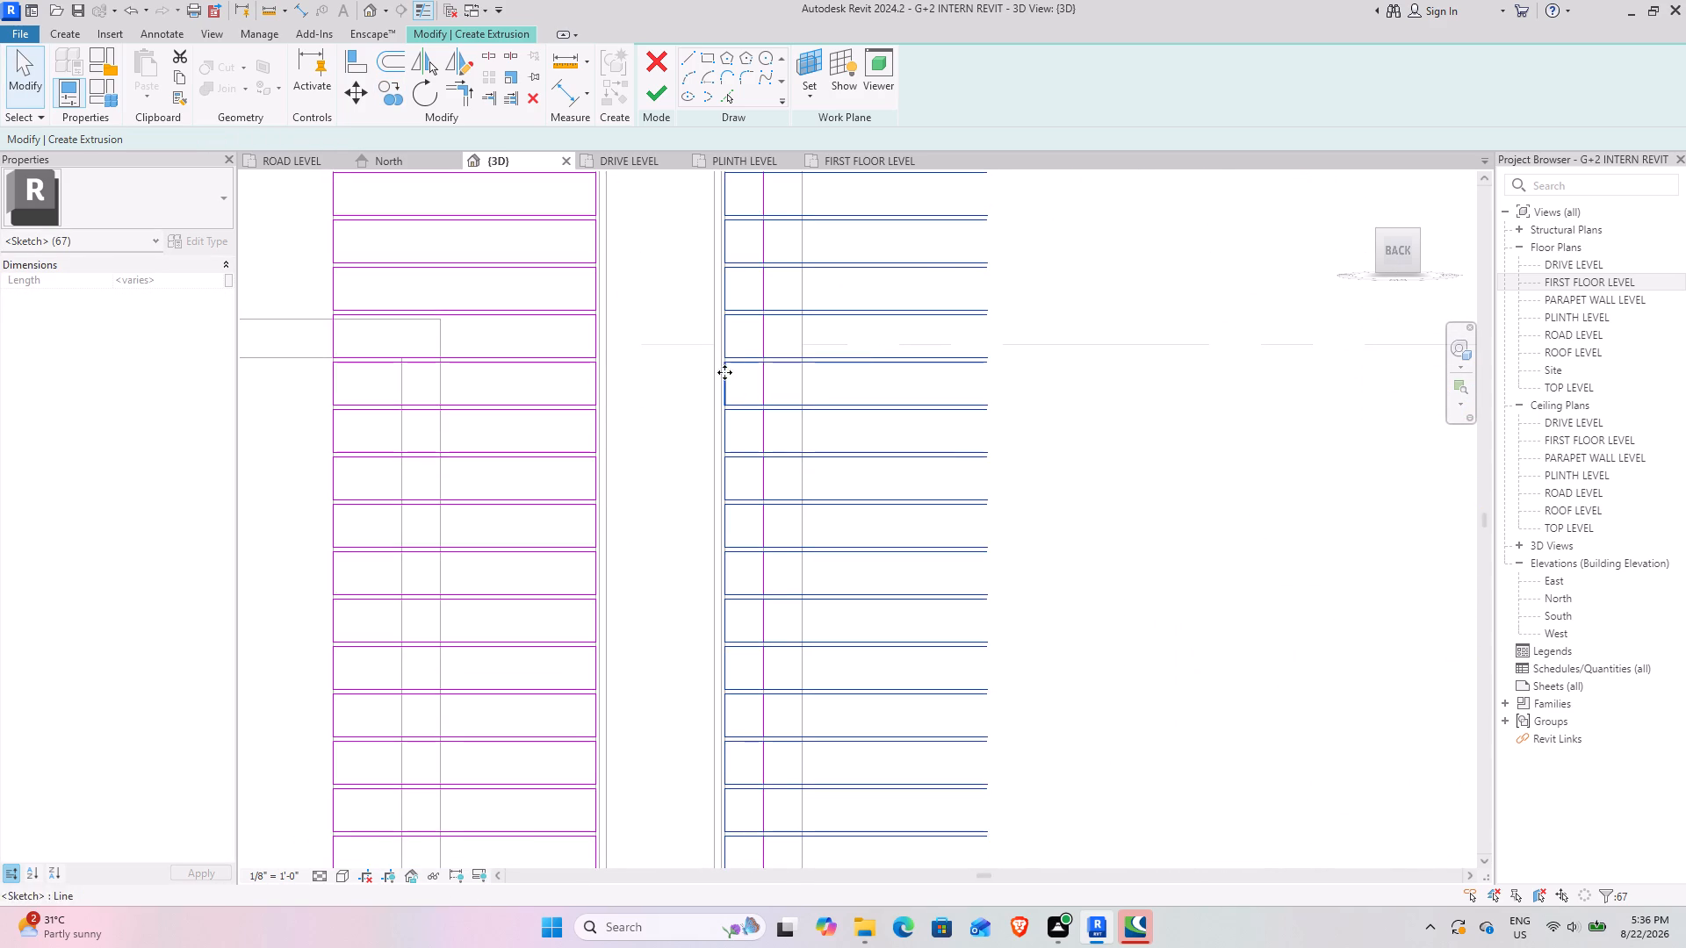
{"action": "scroll", "coordinate": [769, 319], "scroll_direction": "up", "scroll_amount": 11}
{"action": "scroll", "coordinate": [761, 365], "scroll_direction": "down", "scroll_amount": 5}
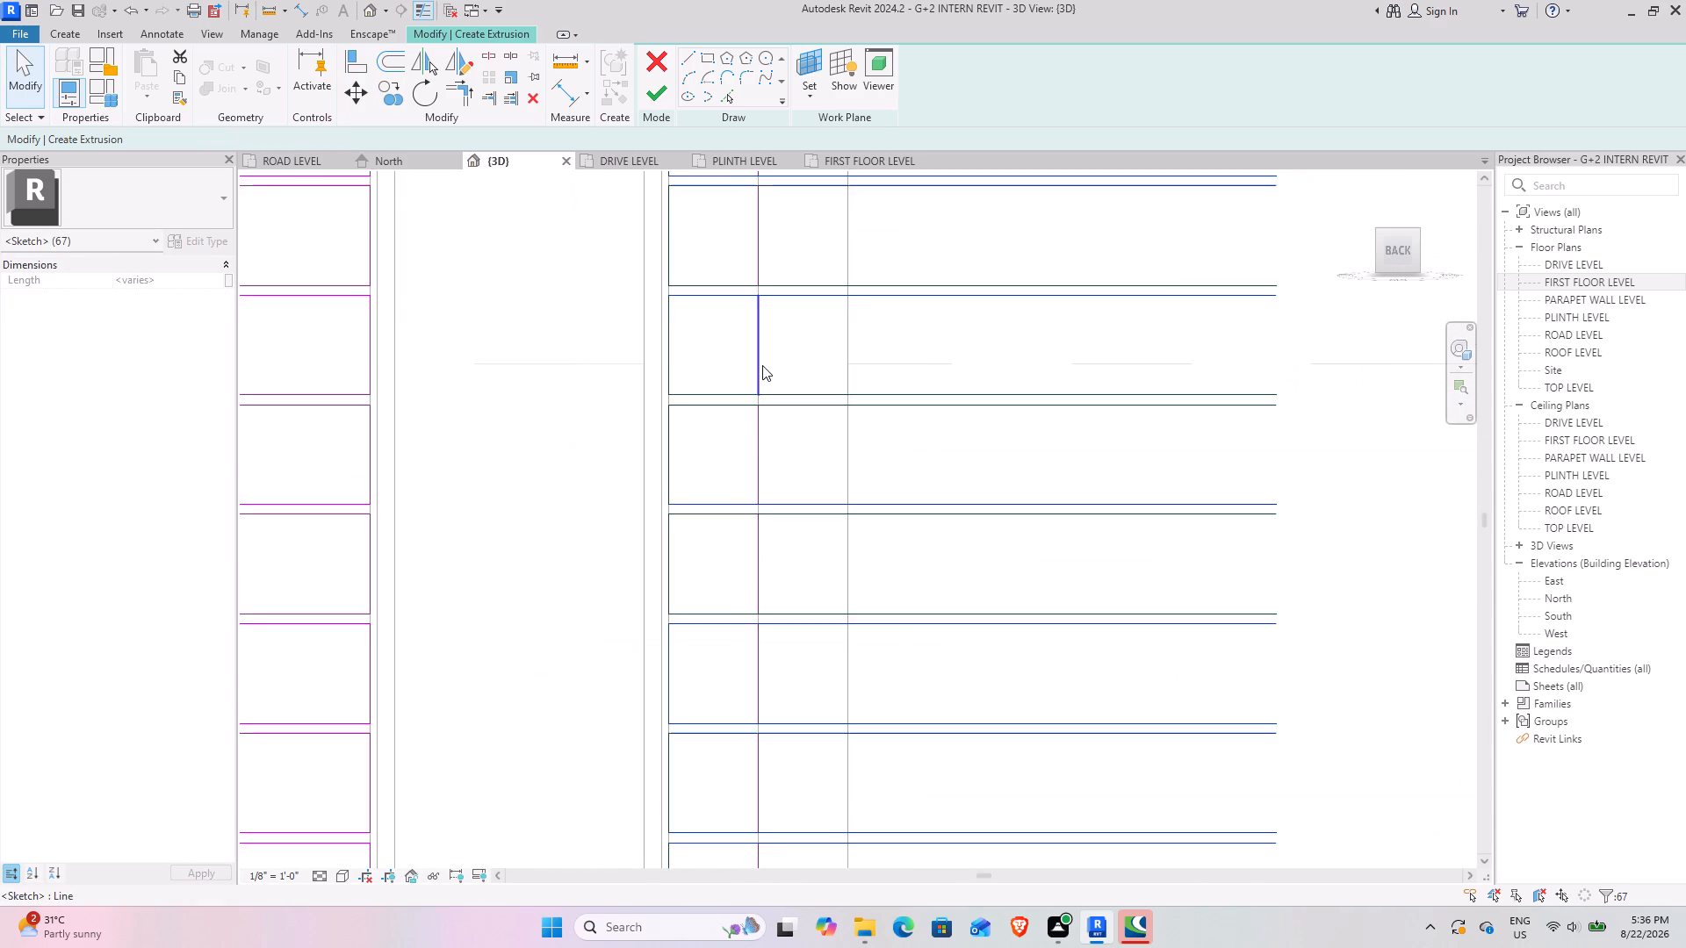
{"action": "scroll", "coordinate": [762, 365], "scroll_direction": "down", "scroll_amount": 8}
{"action": "middle_click_drag", "start_coordinate": [811, 502], "coordinate": [814, 317]}
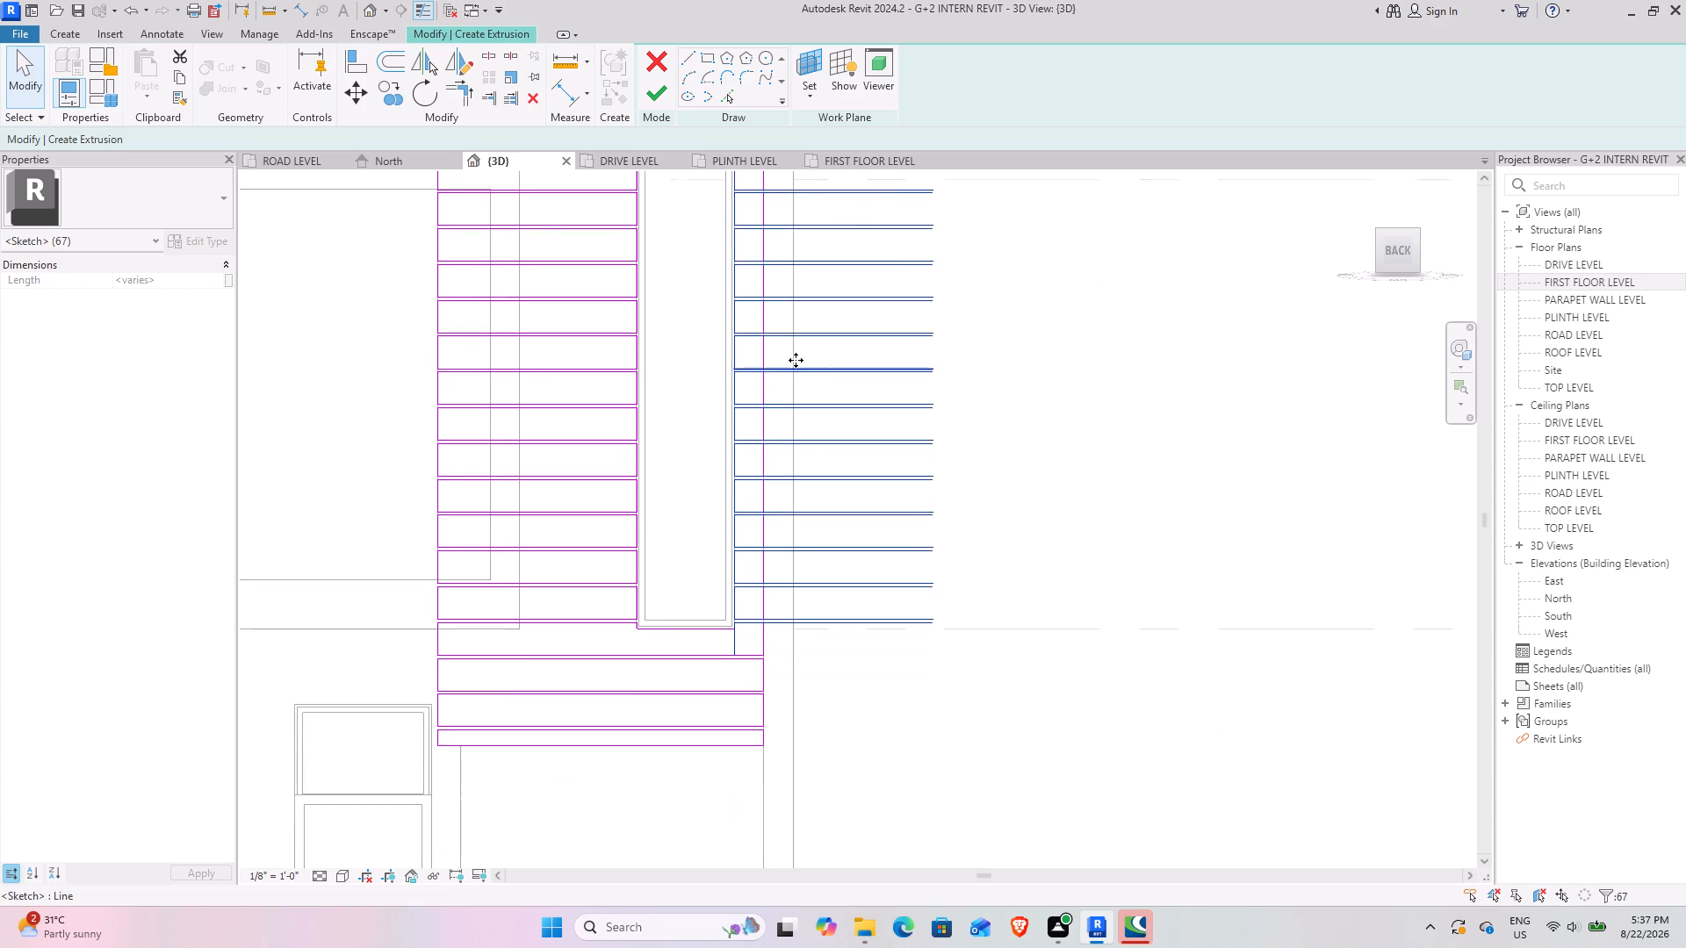
{"action": "scroll", "coordinate": [796, 360], "scroll_direction": "down", "scroll_amount": 3}
{"action": "middle_click_drag", "start_coordinate": [795, 375], "coordinate": [785, 486]}
{"action": "middle_click_drag", "start_coordinate": [769, 319], "coordinate": [765, 439]}
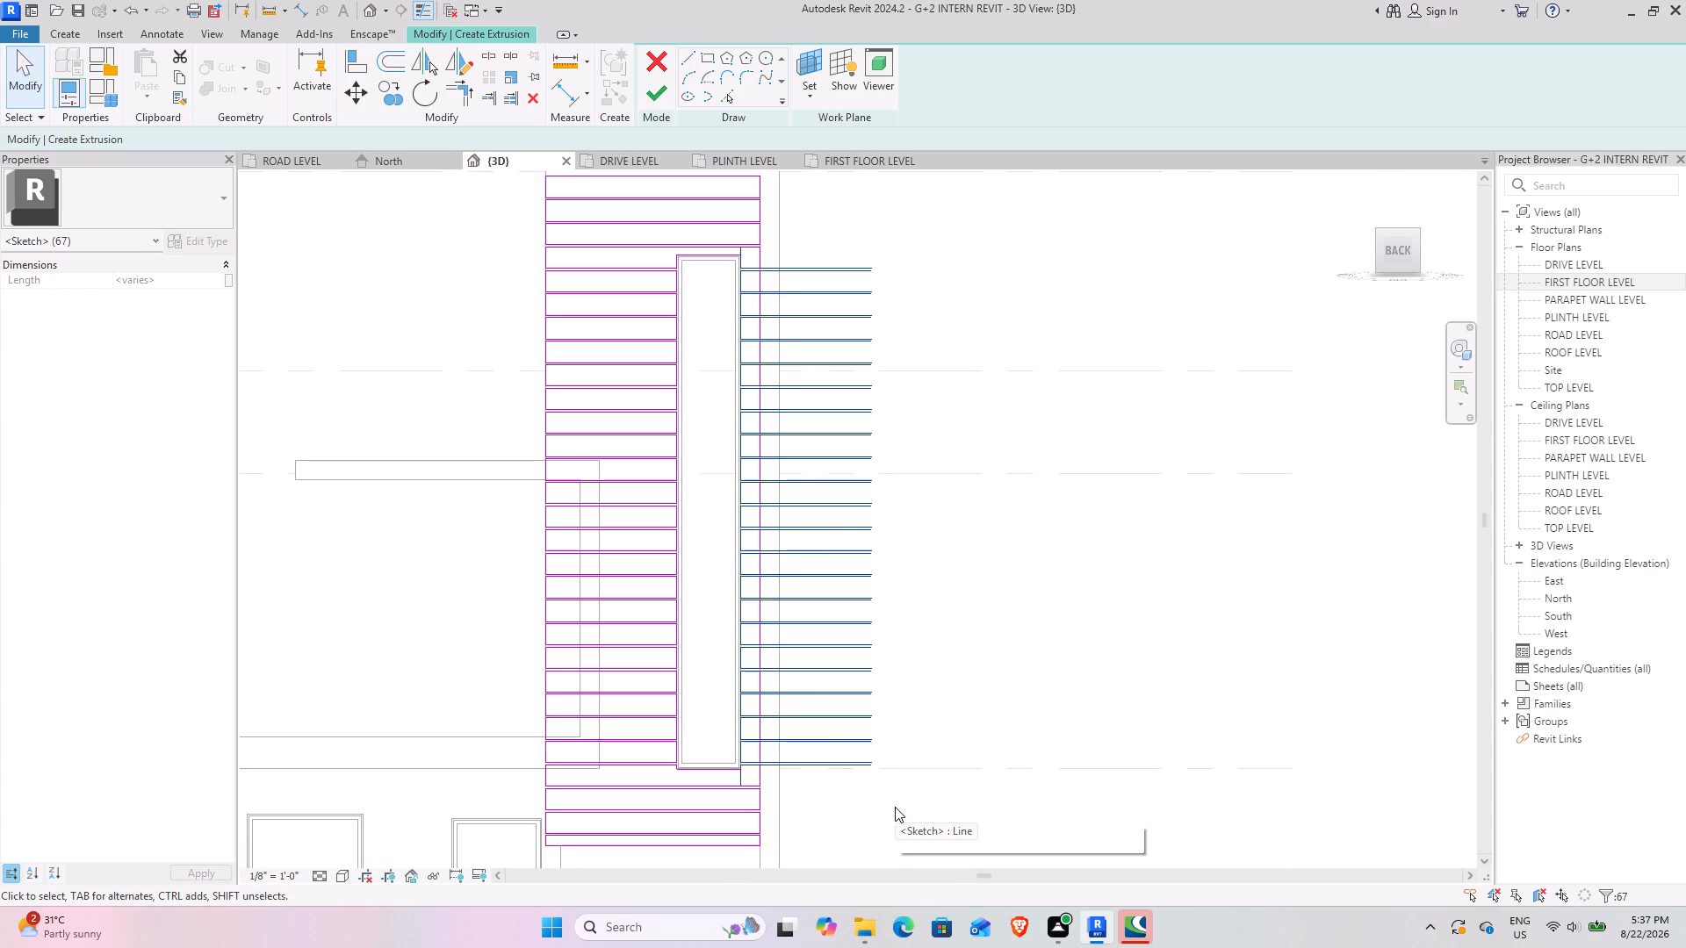
{"action": "key", "text": "Escape"}
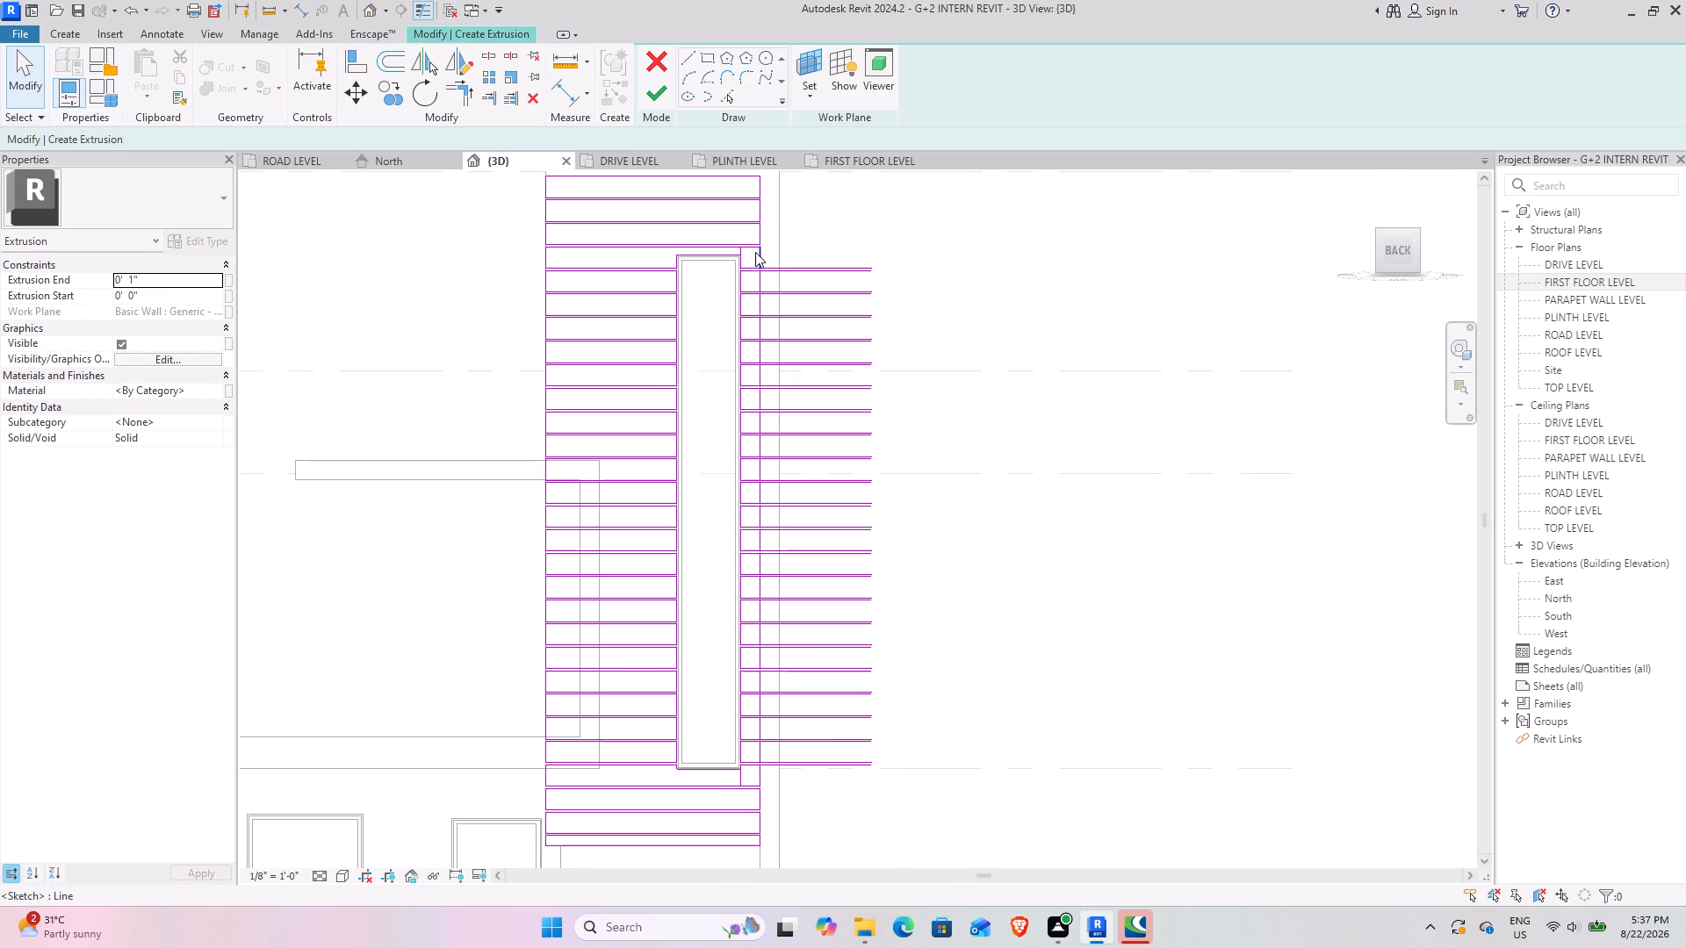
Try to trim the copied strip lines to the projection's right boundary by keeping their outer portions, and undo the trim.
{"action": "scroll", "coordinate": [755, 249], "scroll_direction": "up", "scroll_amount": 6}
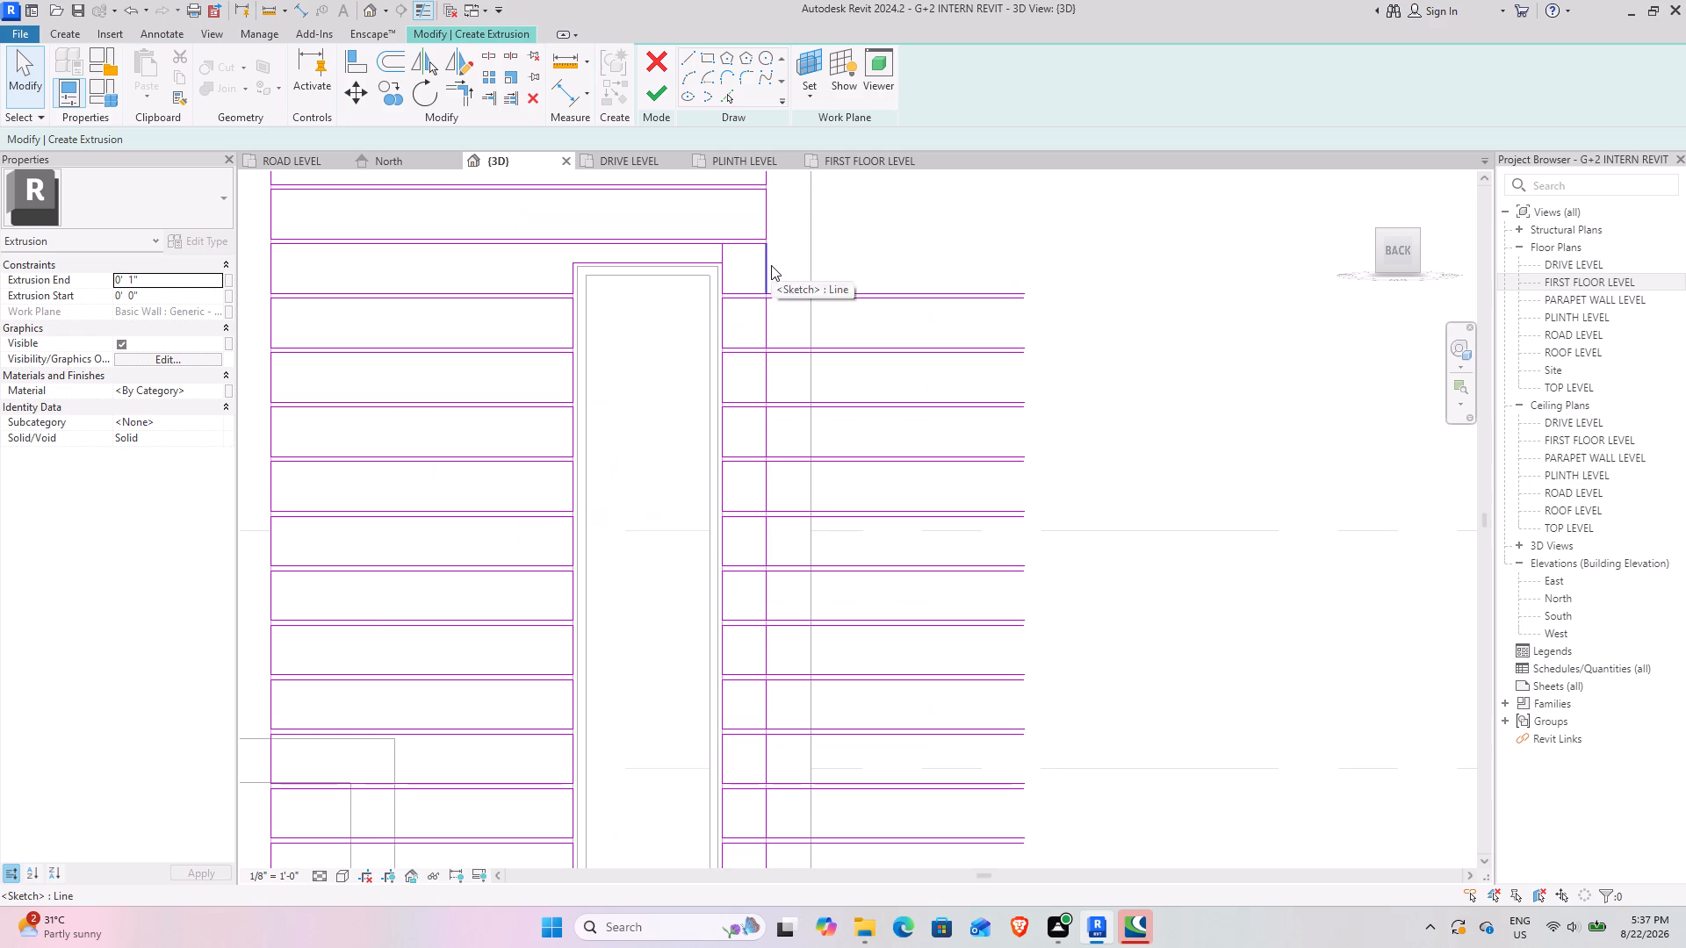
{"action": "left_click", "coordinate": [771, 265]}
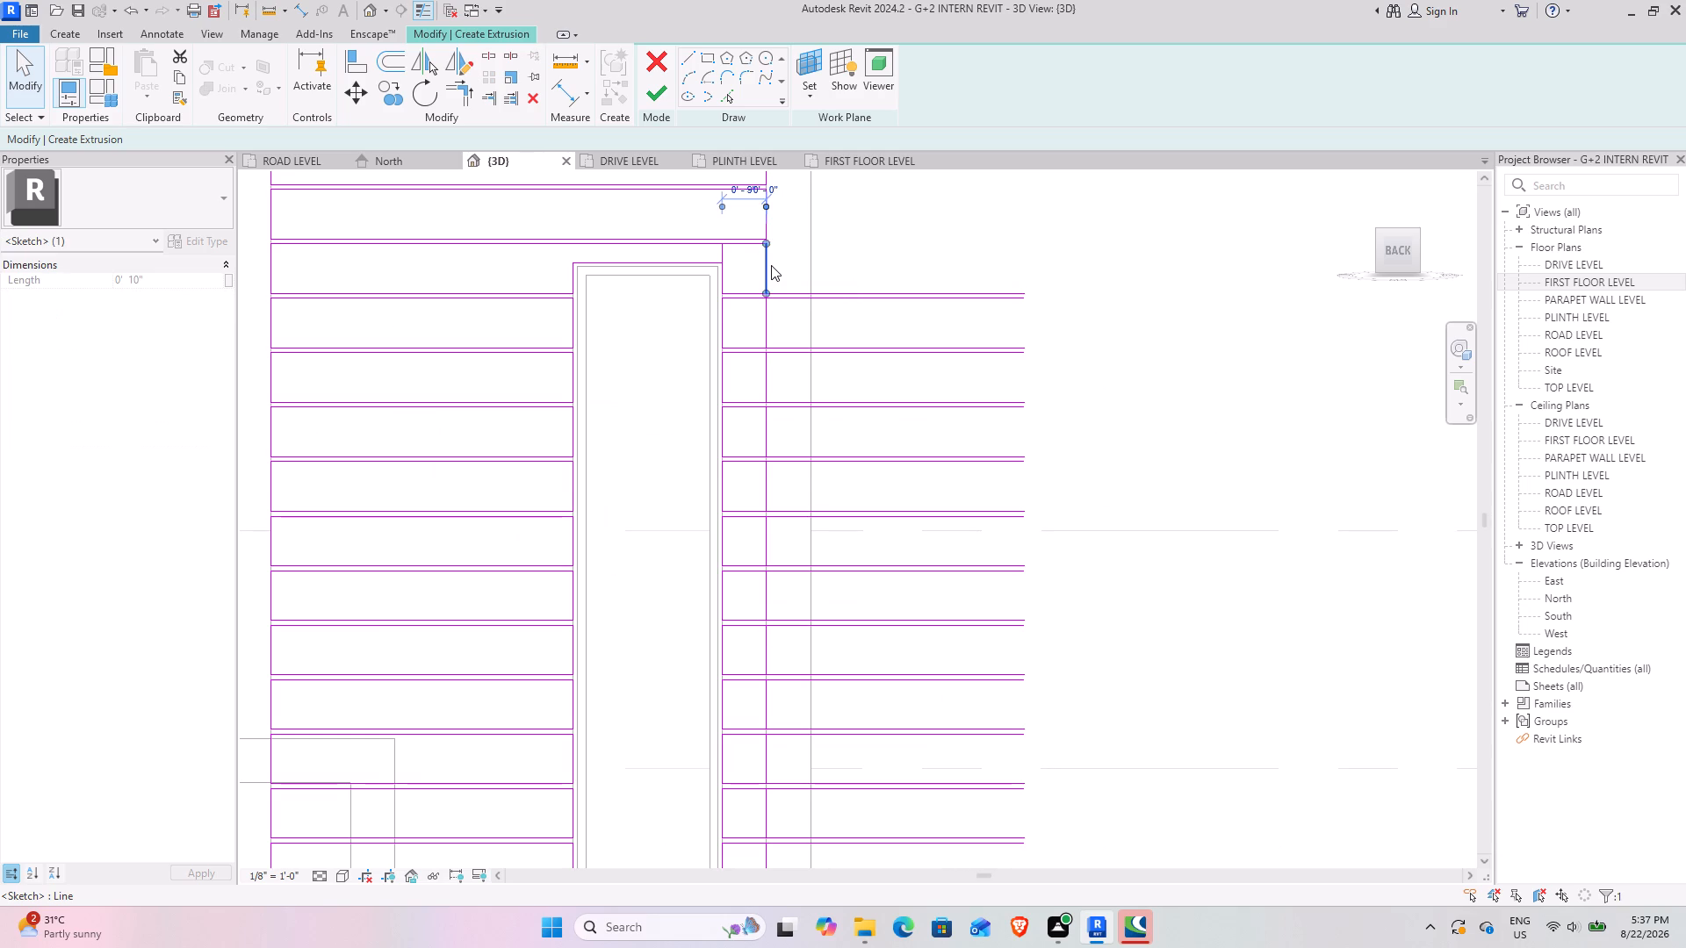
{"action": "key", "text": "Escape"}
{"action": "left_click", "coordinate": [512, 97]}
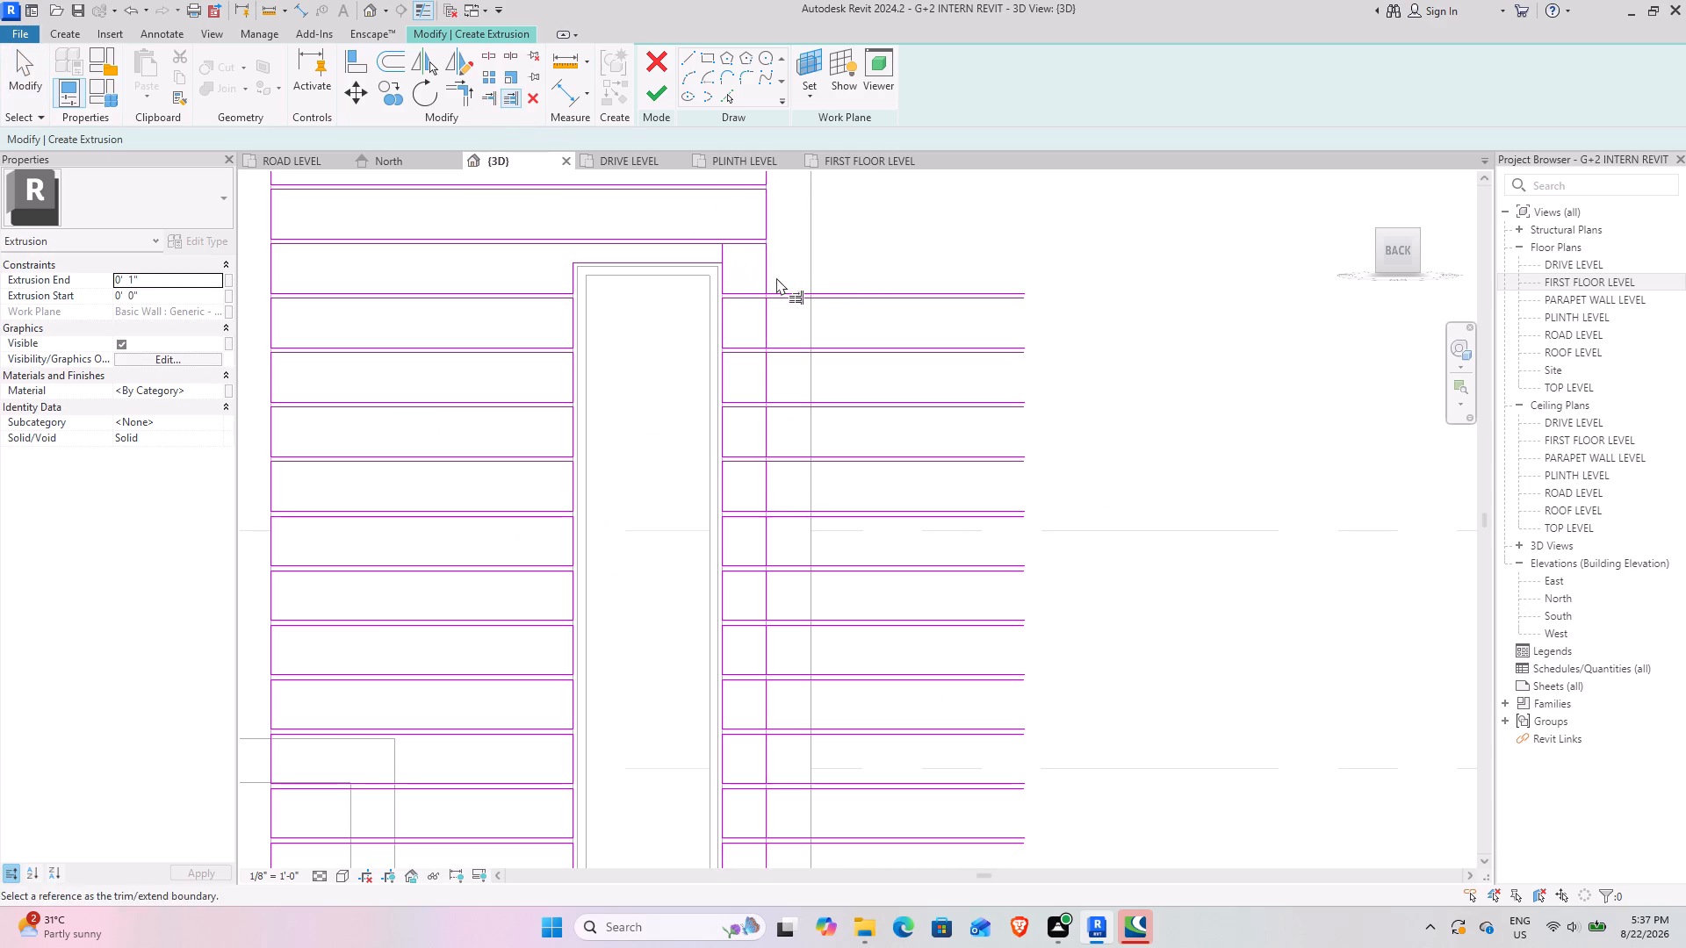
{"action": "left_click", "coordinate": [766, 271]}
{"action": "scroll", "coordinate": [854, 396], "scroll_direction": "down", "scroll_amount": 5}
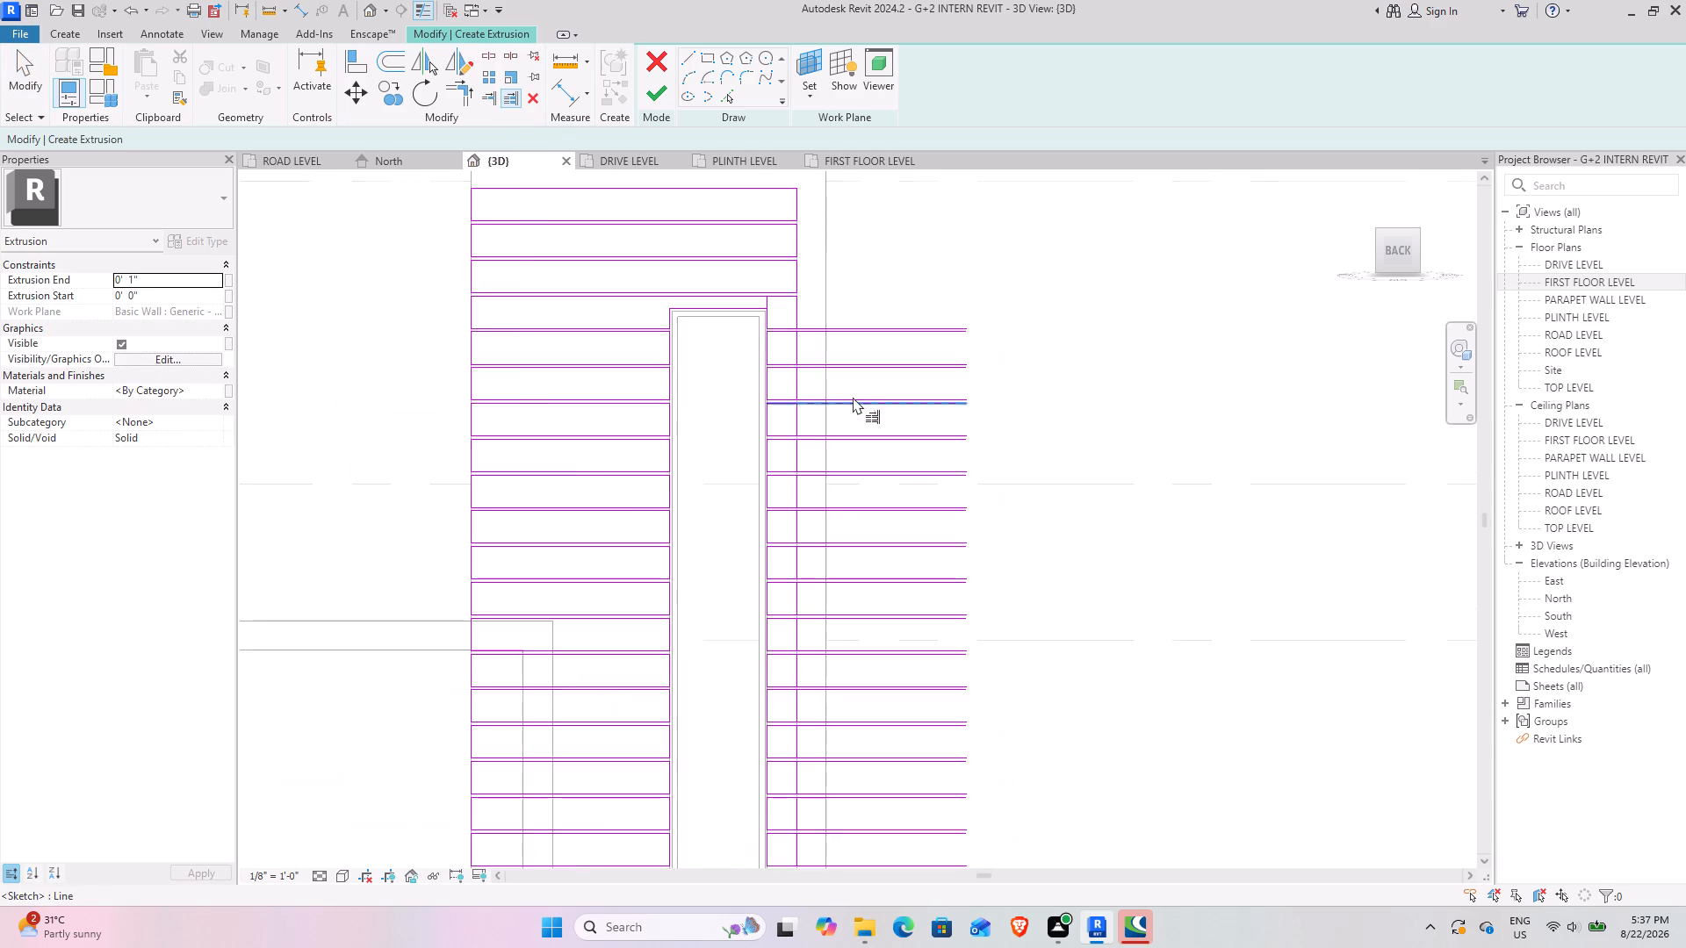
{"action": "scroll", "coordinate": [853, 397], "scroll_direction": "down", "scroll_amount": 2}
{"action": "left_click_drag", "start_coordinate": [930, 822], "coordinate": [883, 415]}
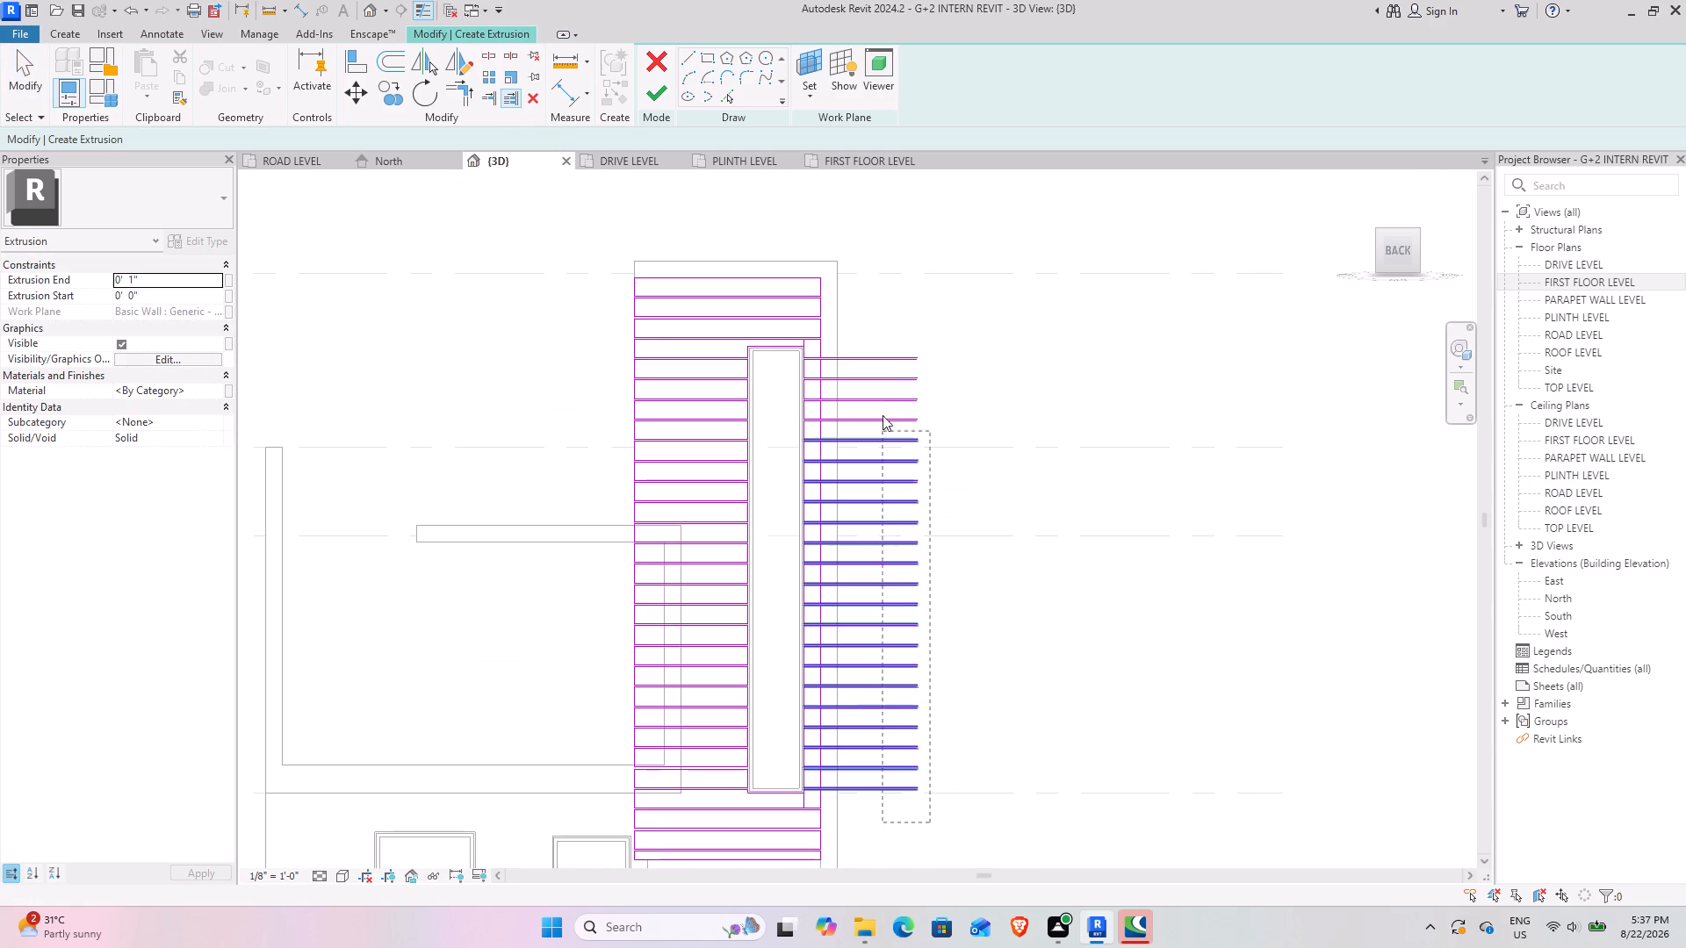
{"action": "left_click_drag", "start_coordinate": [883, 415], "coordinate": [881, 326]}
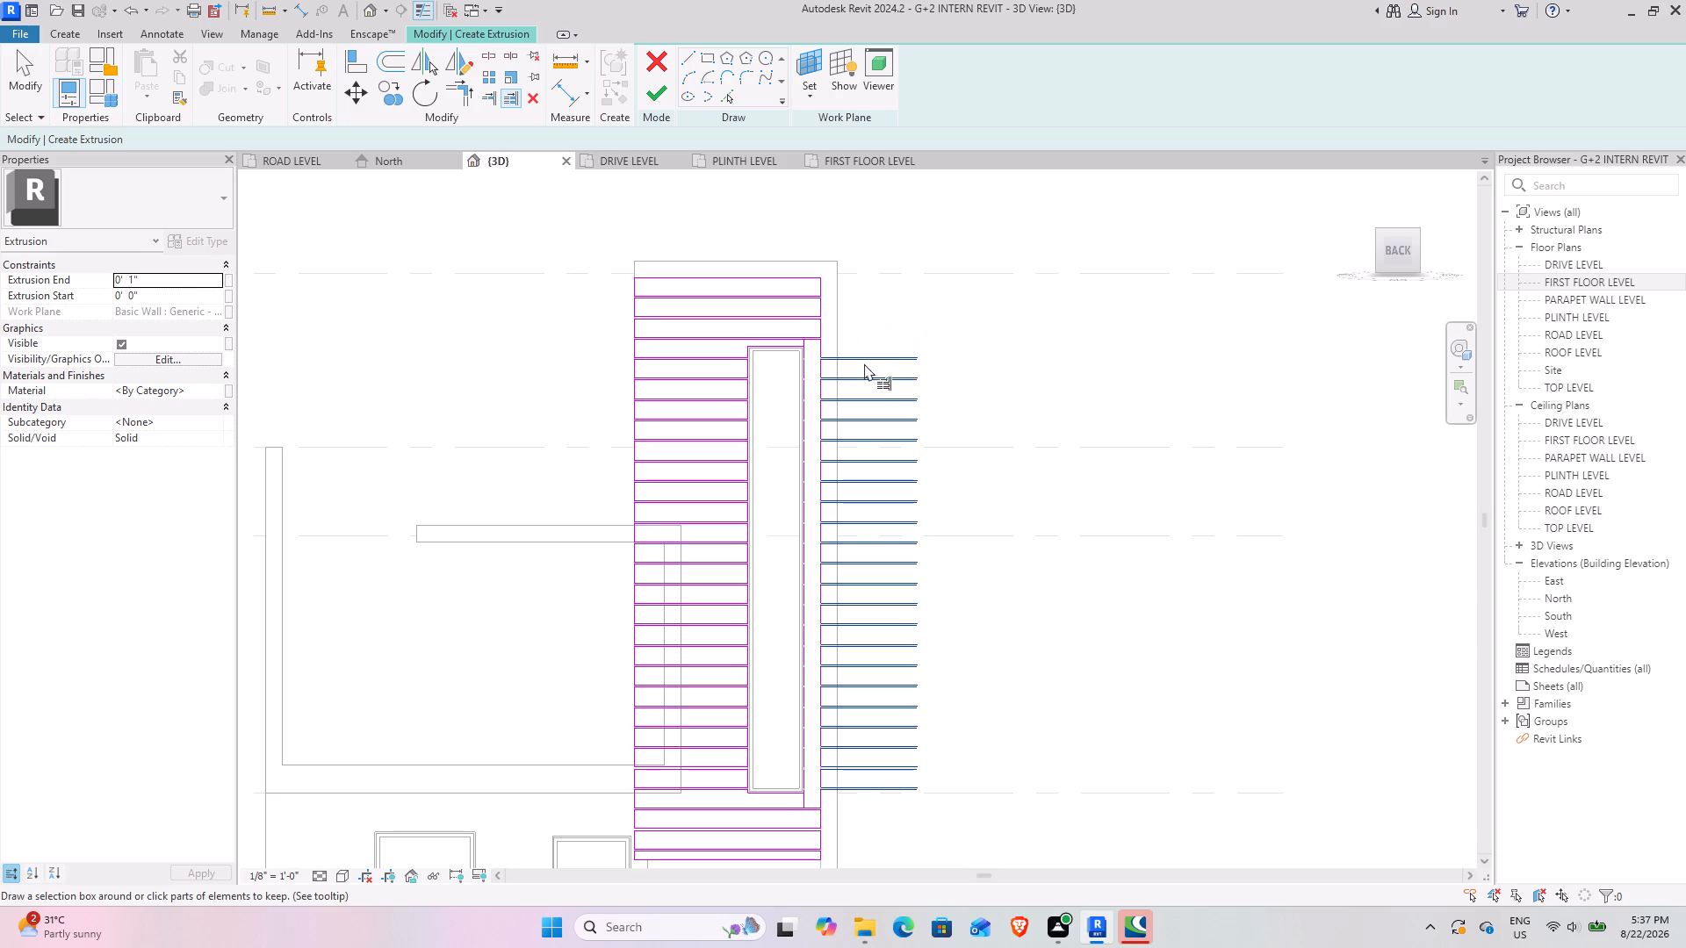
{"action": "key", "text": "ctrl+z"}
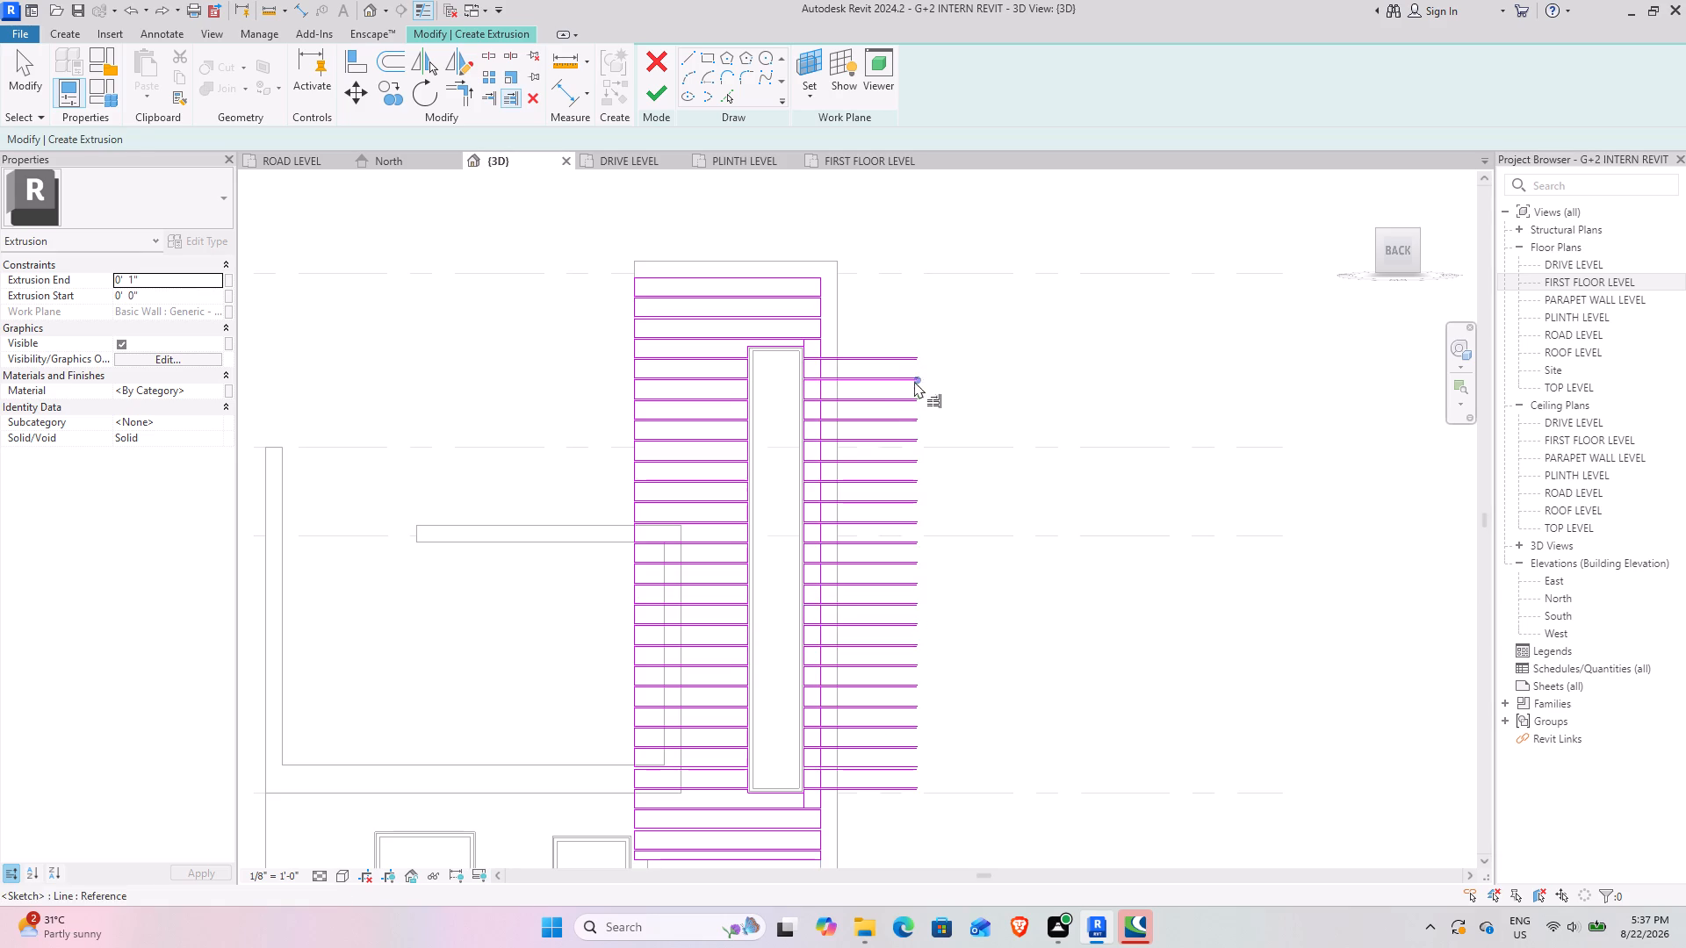
Trim all copied strip lines to the projection's right boundary, keeping the portions between the tall window and that boundary.
{"action": "left_click", "coordinate": [824, 495]}
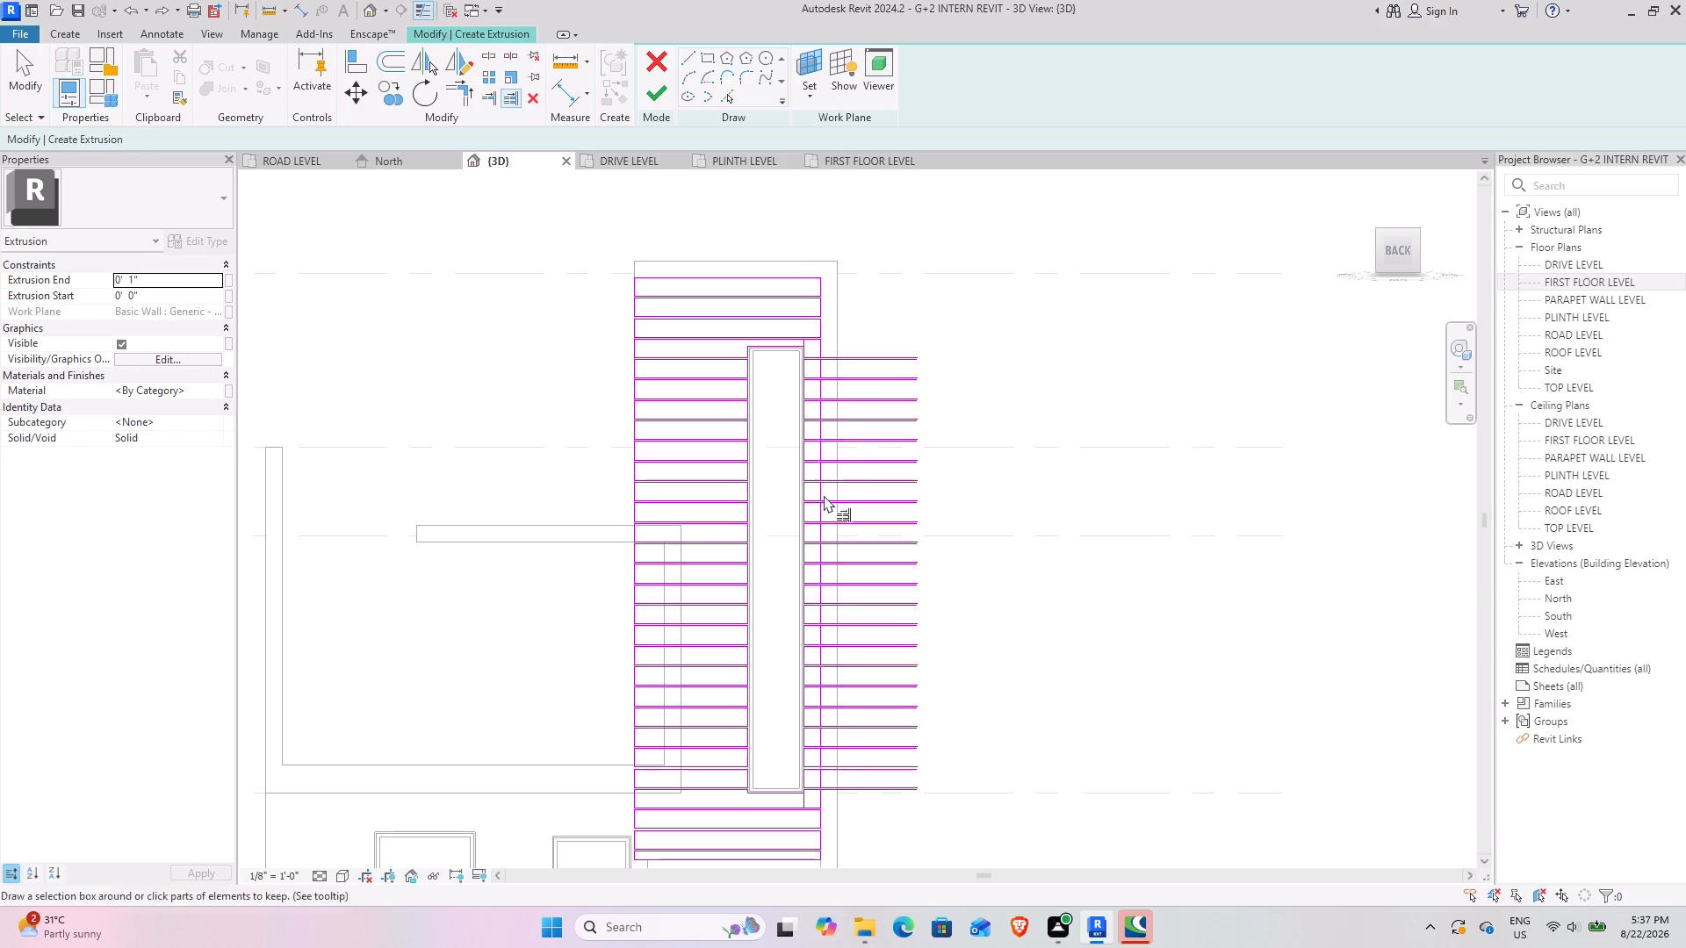
{"action": "scroll", "coordinate": [806, 789], "scroll_direction": "up", "scroll_amount": 11}
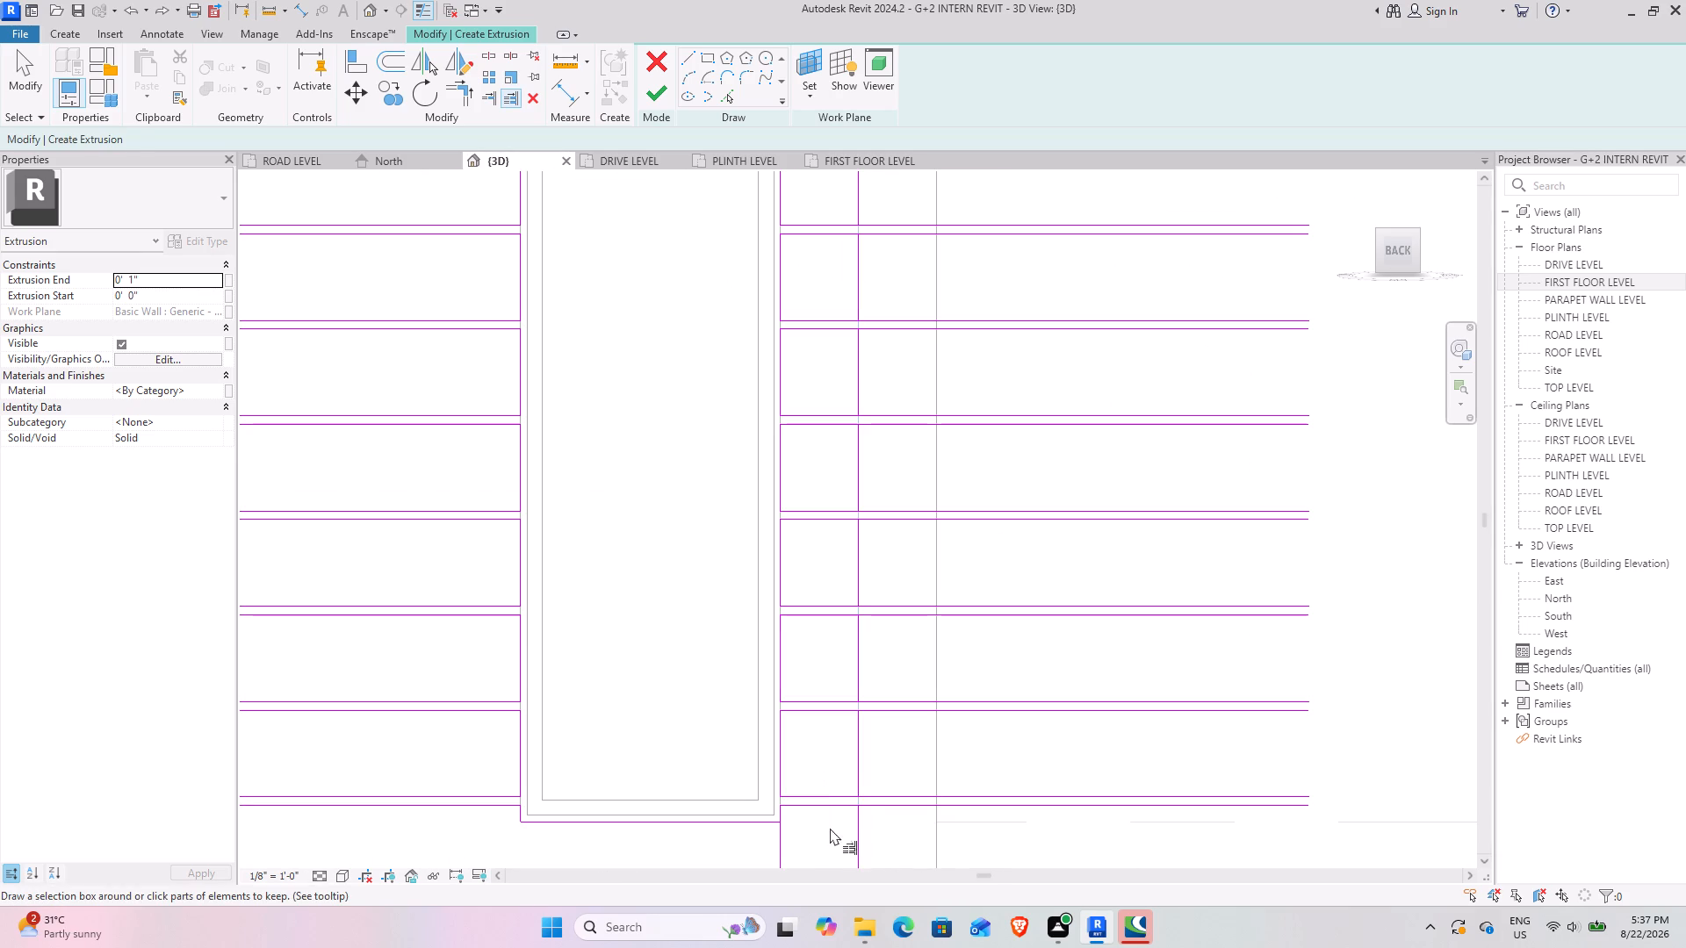
{"action": "left_click_drag", "start_coordinate": [836, 828], "coordinate": [806, 175]}
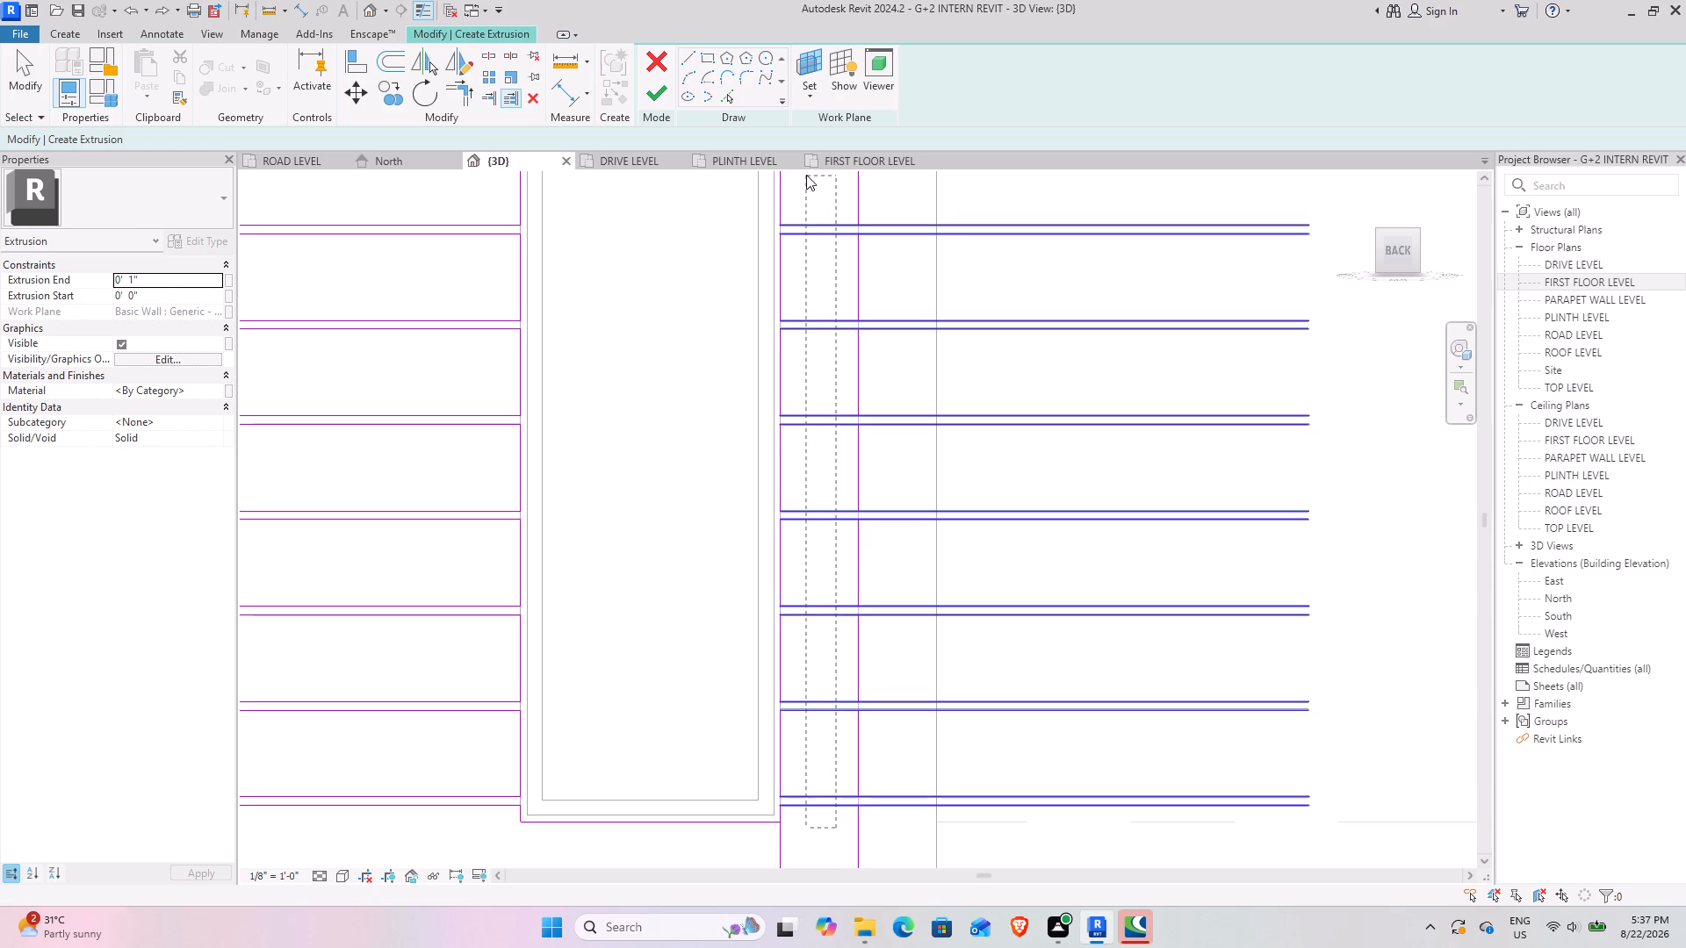
{"action": "middle_click_drag", "start_coordinate": [812, 197], "coordinate": [800, 800]}
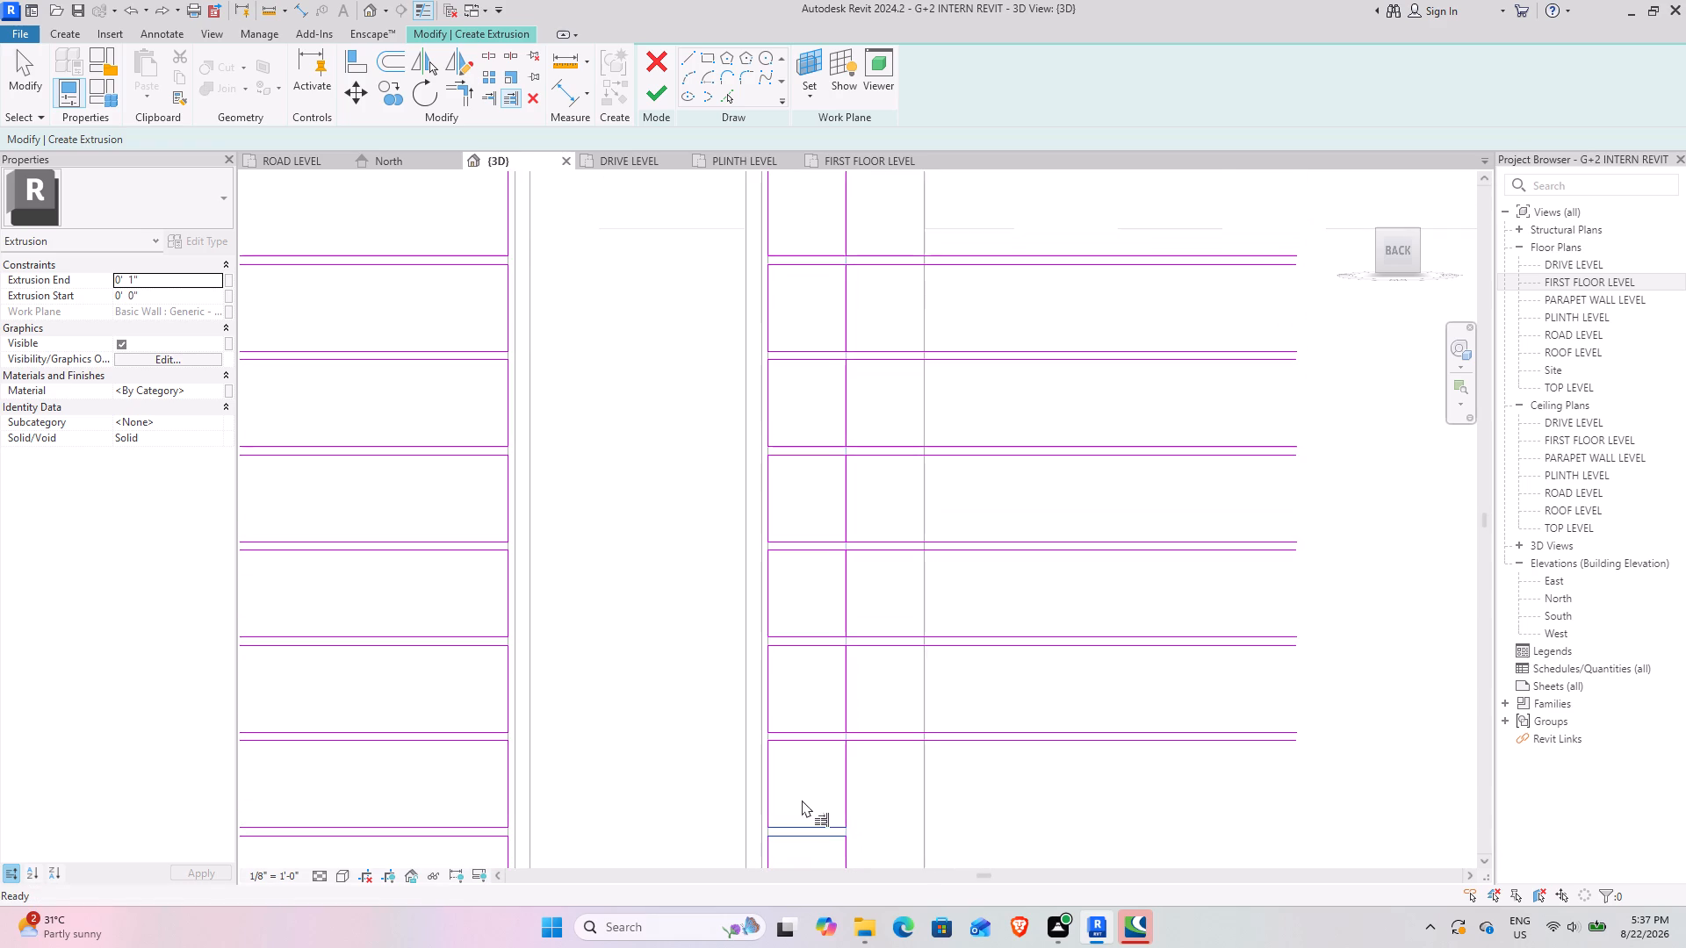
{"action": "left_click_drag", "start_coordinate": [824, 779], "coordinate": [793, 220]}
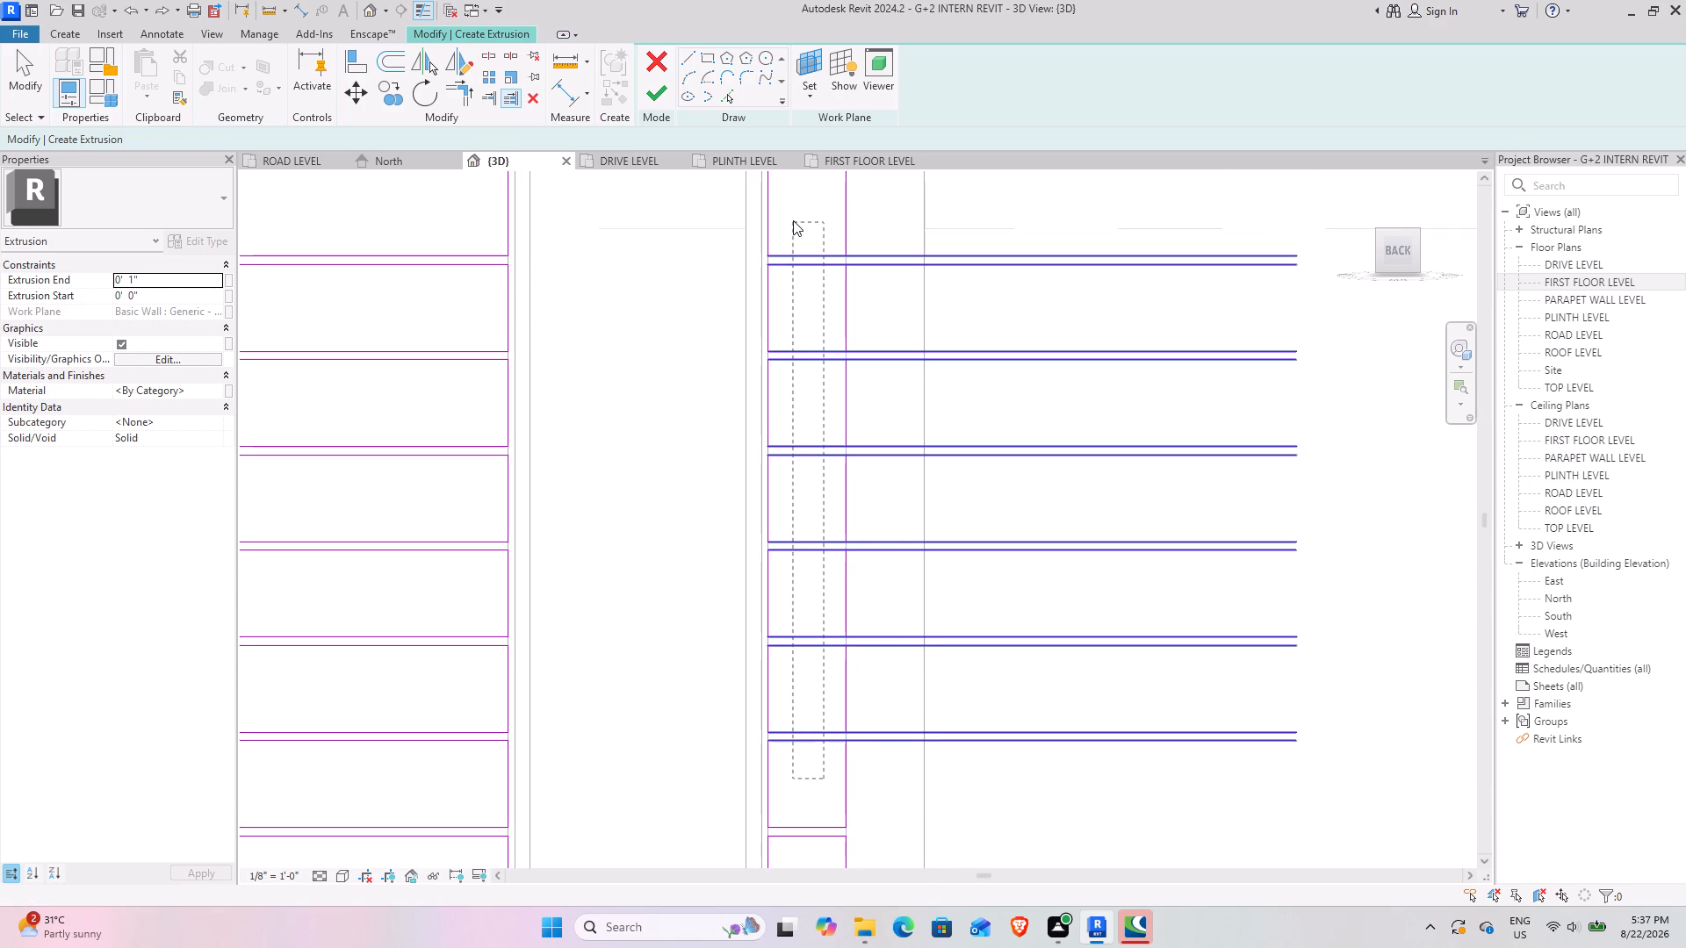
{"action": "middle_click_drag", "start_coordinate": [793, 220], "coordinate": [791, 892]}
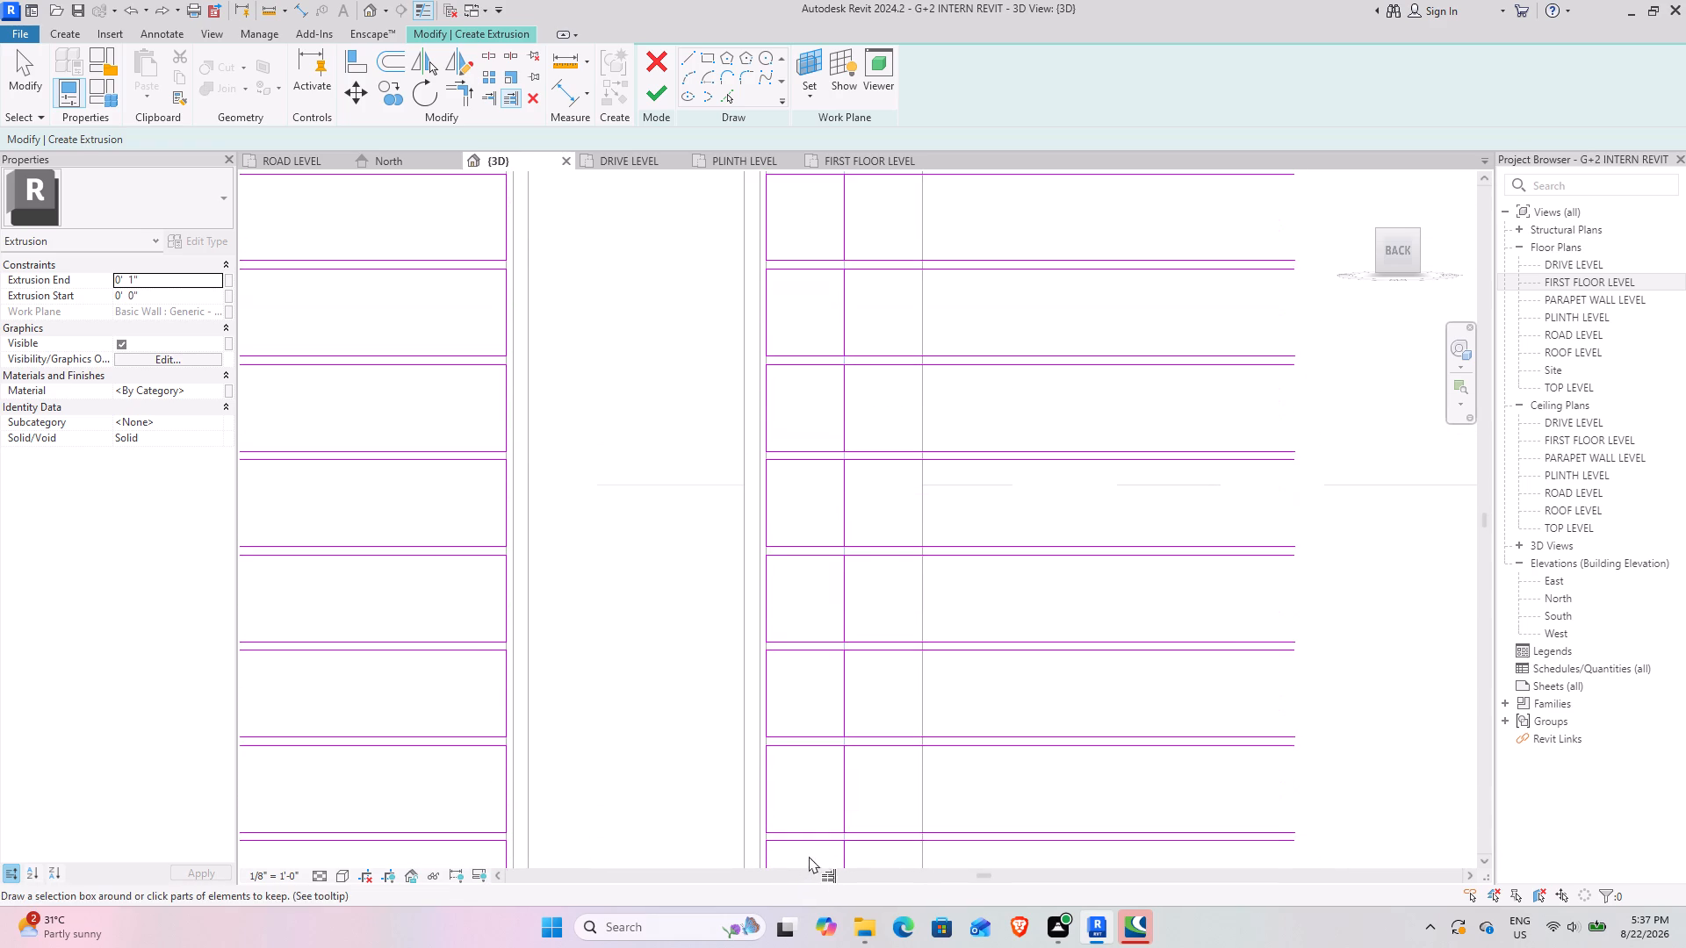
{"action": "left_click_drag", "start_coordinate": [809, 855], "coordinate": [794, 196]}
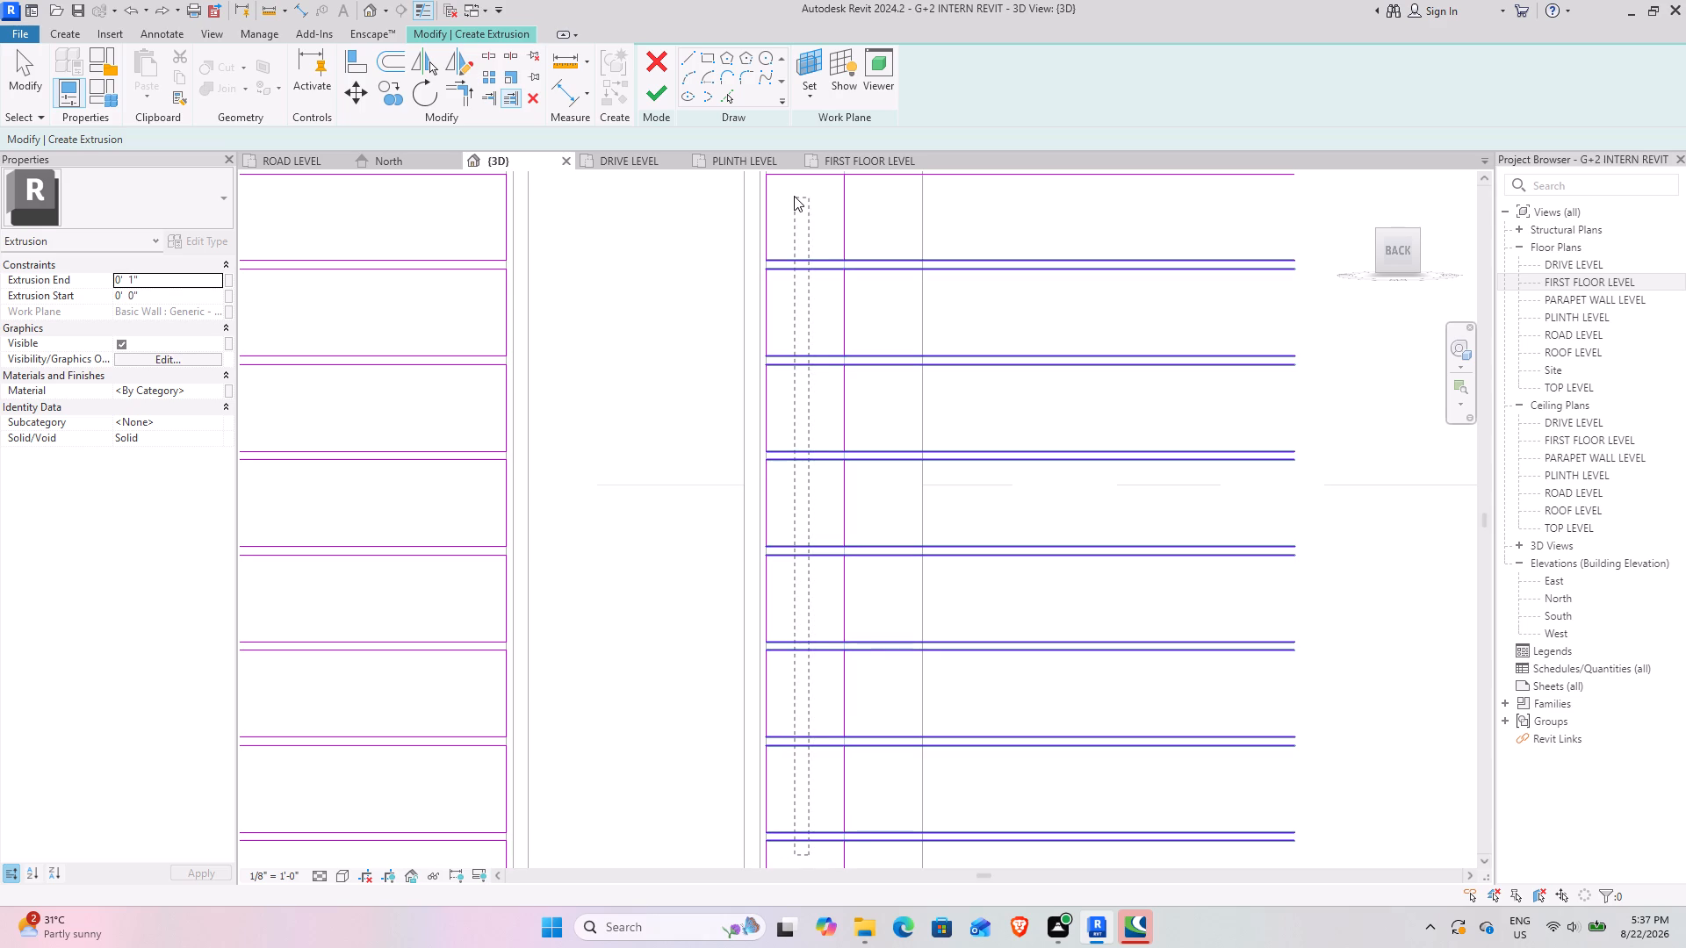
{"action": "middle_click_drag", "start_coordinate": [797, 212], "coordinate": [795, 808]}
{"action": "left_click_drag", "start_coordinate": [817, 799], "coordinate": [812, 787]}
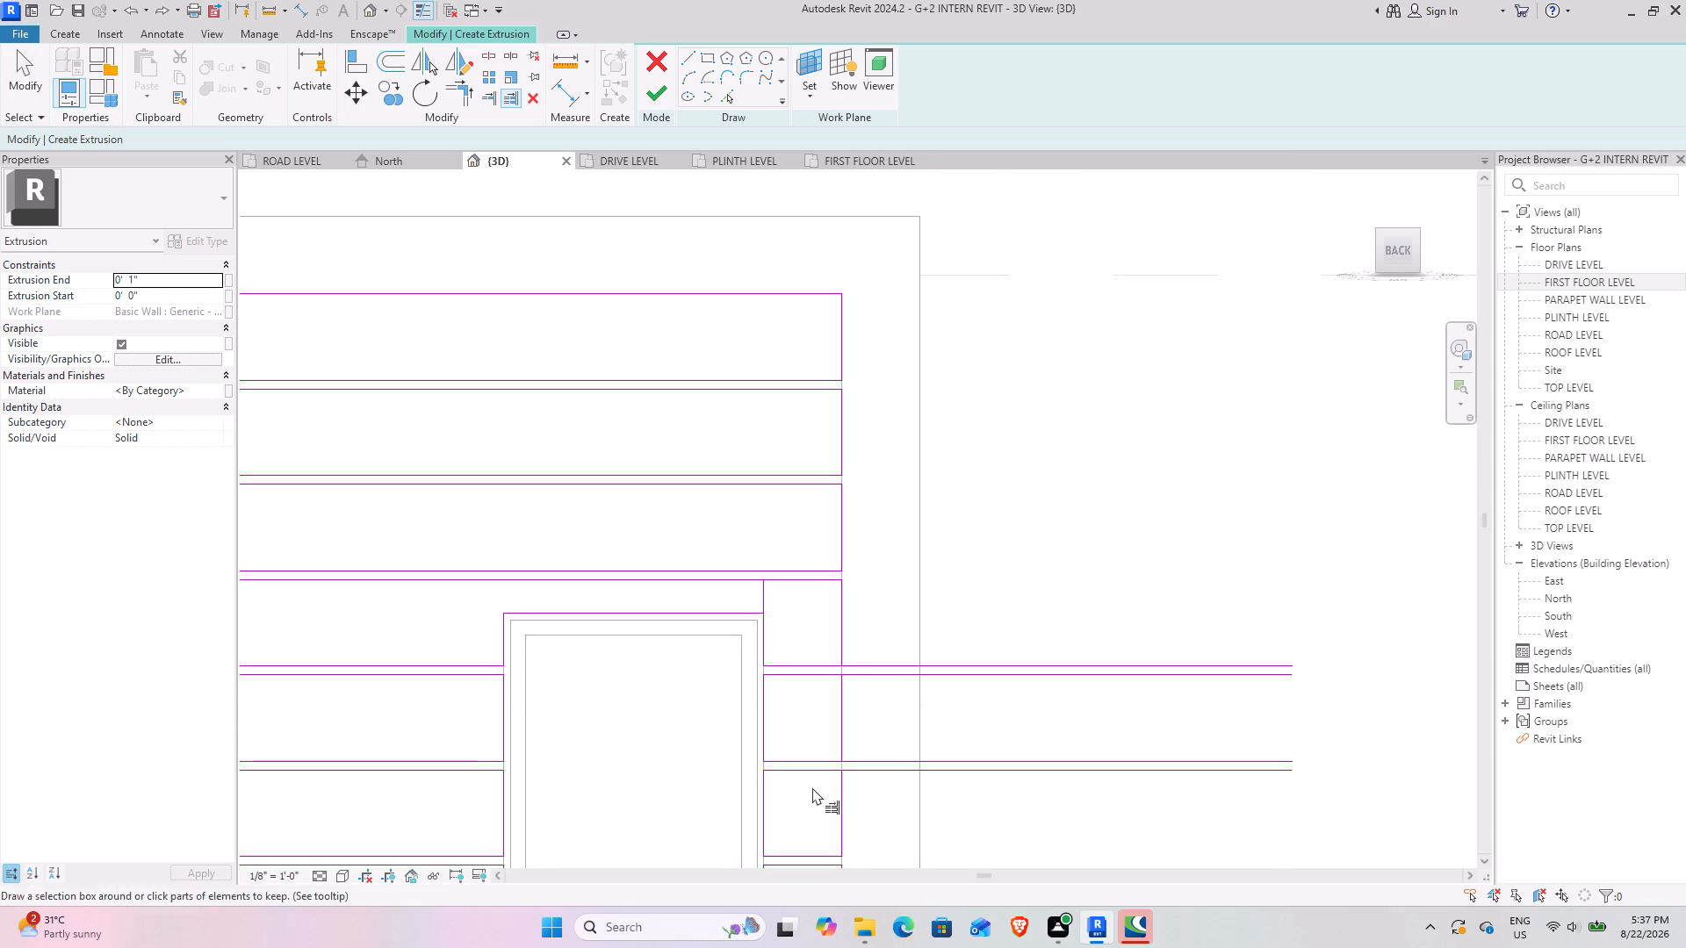
{"action": "left_click_drag", "start_coordinate": [812, 787], "coordinate": [798, 608]}
{"action": "key", "text": "Escape"}
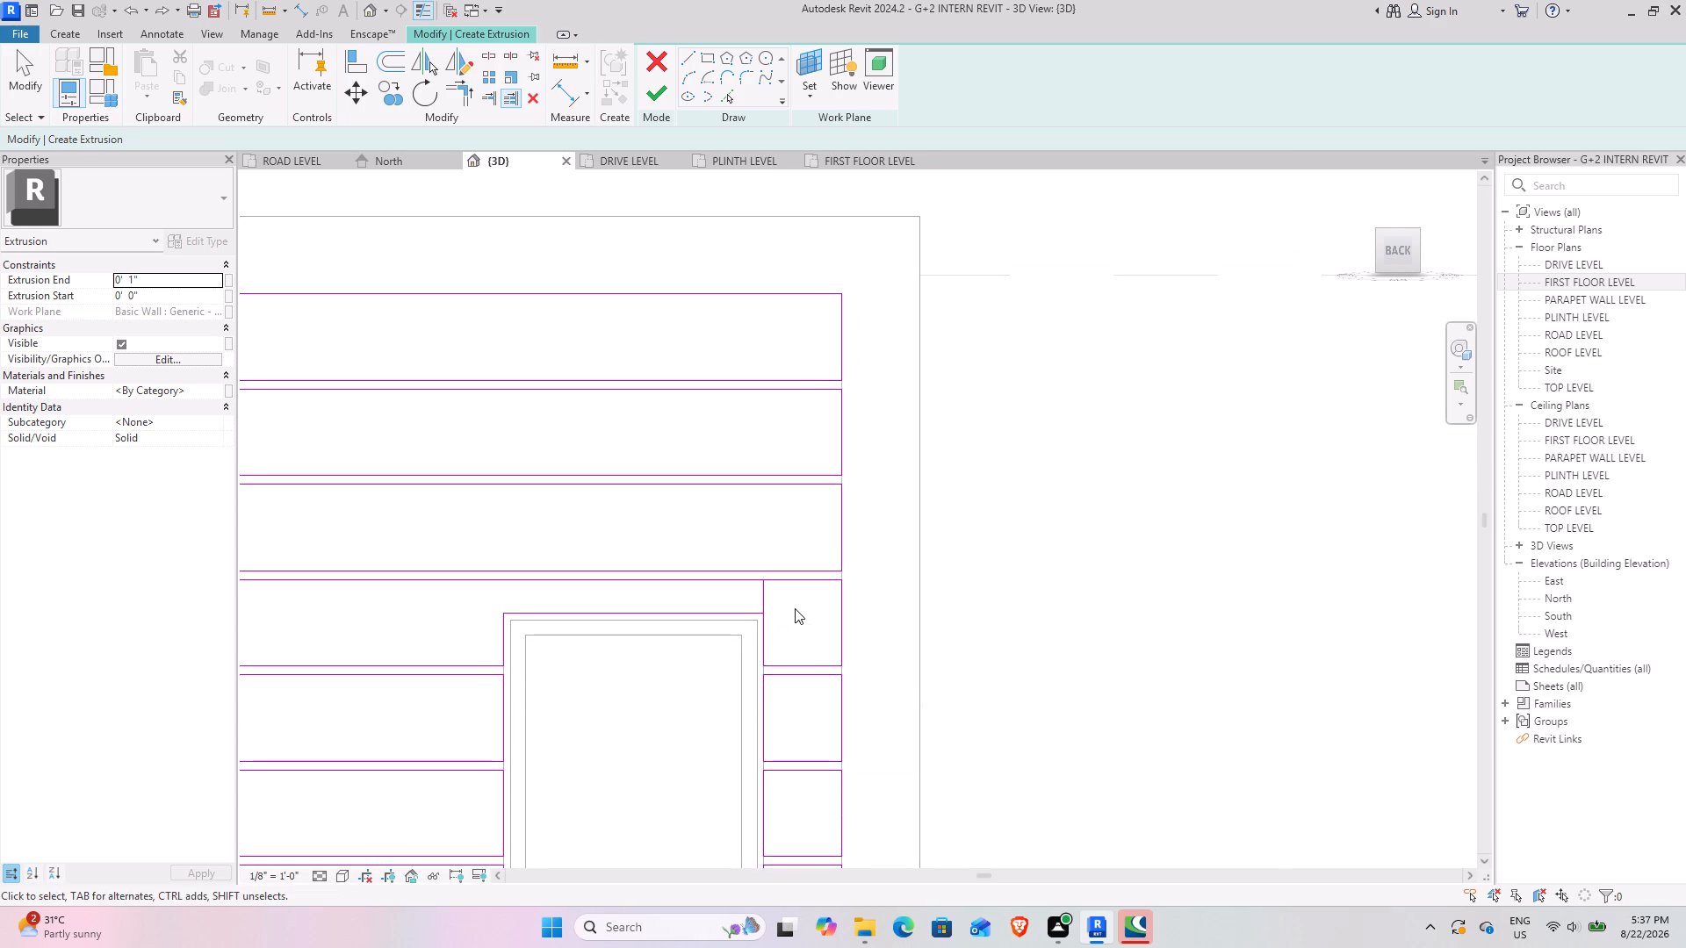
Trim the line above the tall window and the vertical line at its right edge to a corner at the window's top right.
{"action": "scroll", "coordinate": [745, 598], "scroll_direction": "up", "scroll_amount": 3}
{"action": "scroll", "coordinate": [789, 708], "scroll_direction": "up", "scroll_amount": 7}
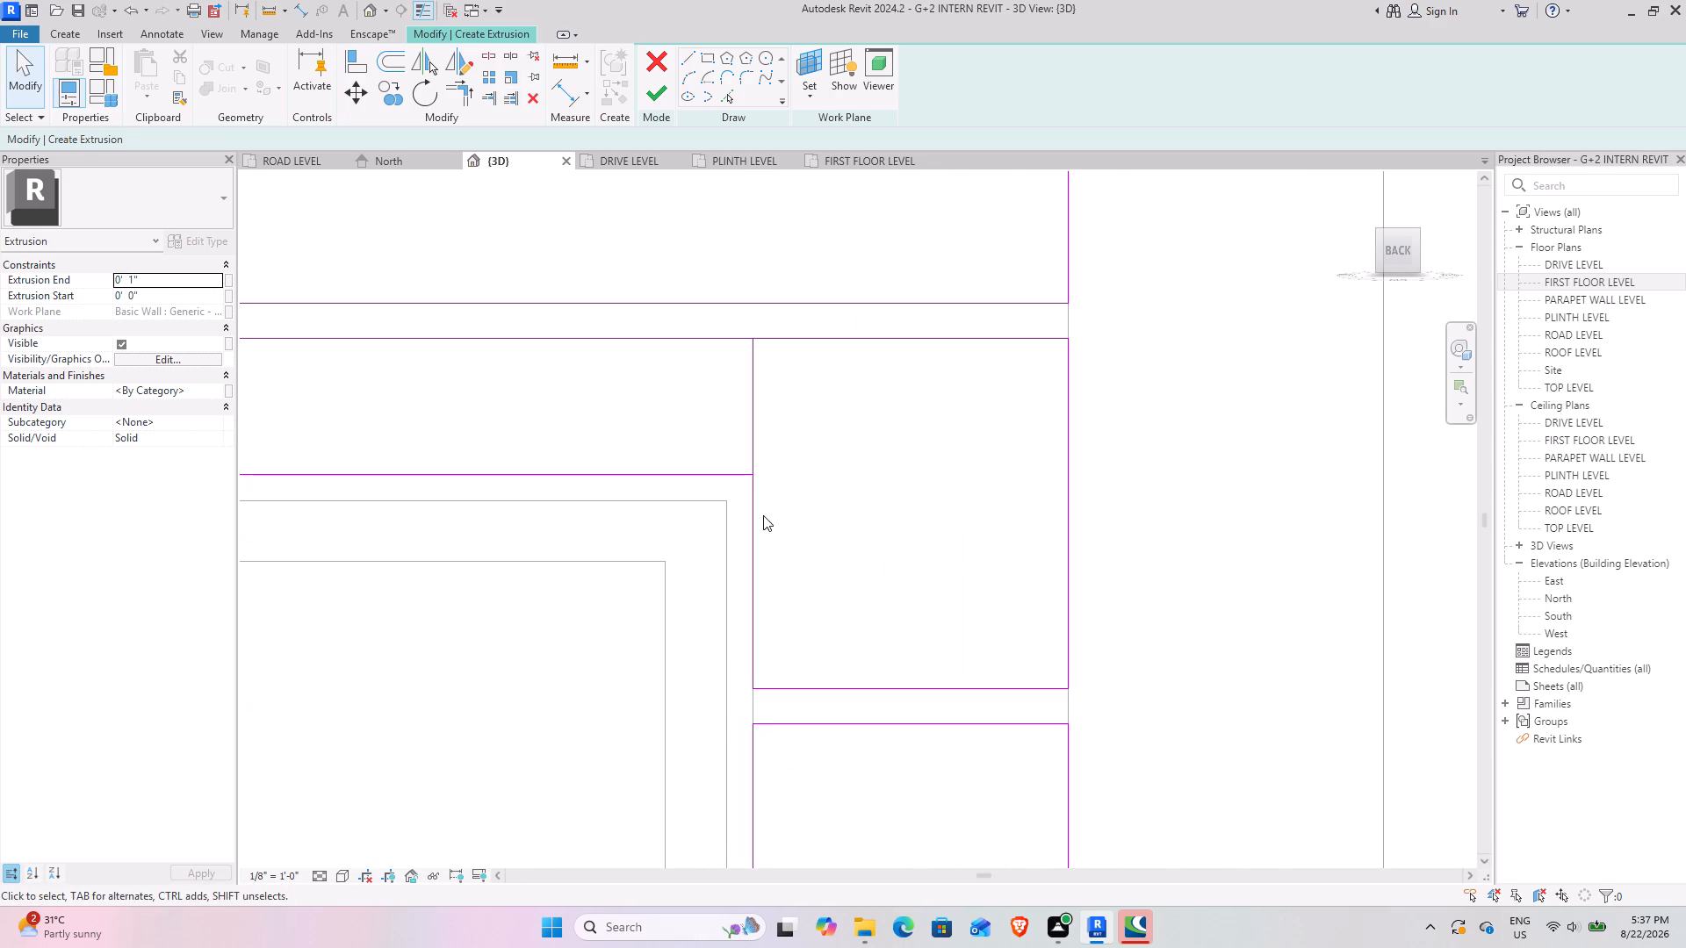
{"action": "middle_click", "coordinate": [780, 659]}
{"action": "left_click", "coordinate": [450, 96]}
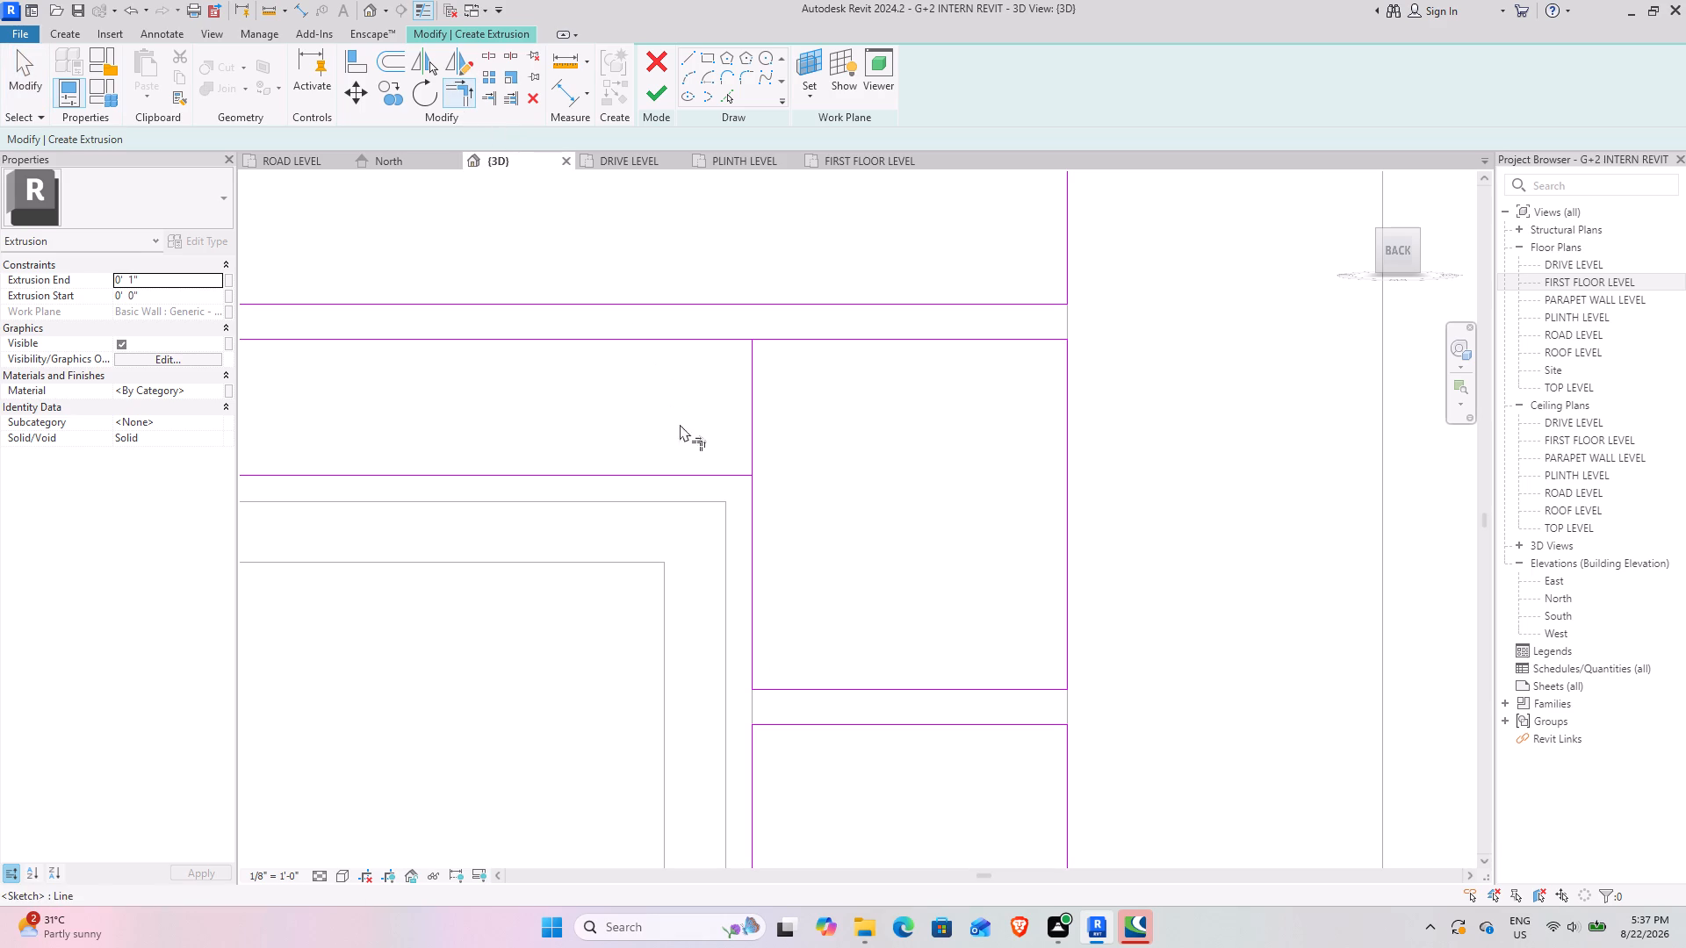
{"action": "left_click", "coordinate": [697, 470]}
{"action": "left_click", "coordinate": [753, 513]}
{"action": "scroll", "coordinate": [805, 547], "scroll_direction": "down", "scroll_amount": 5}
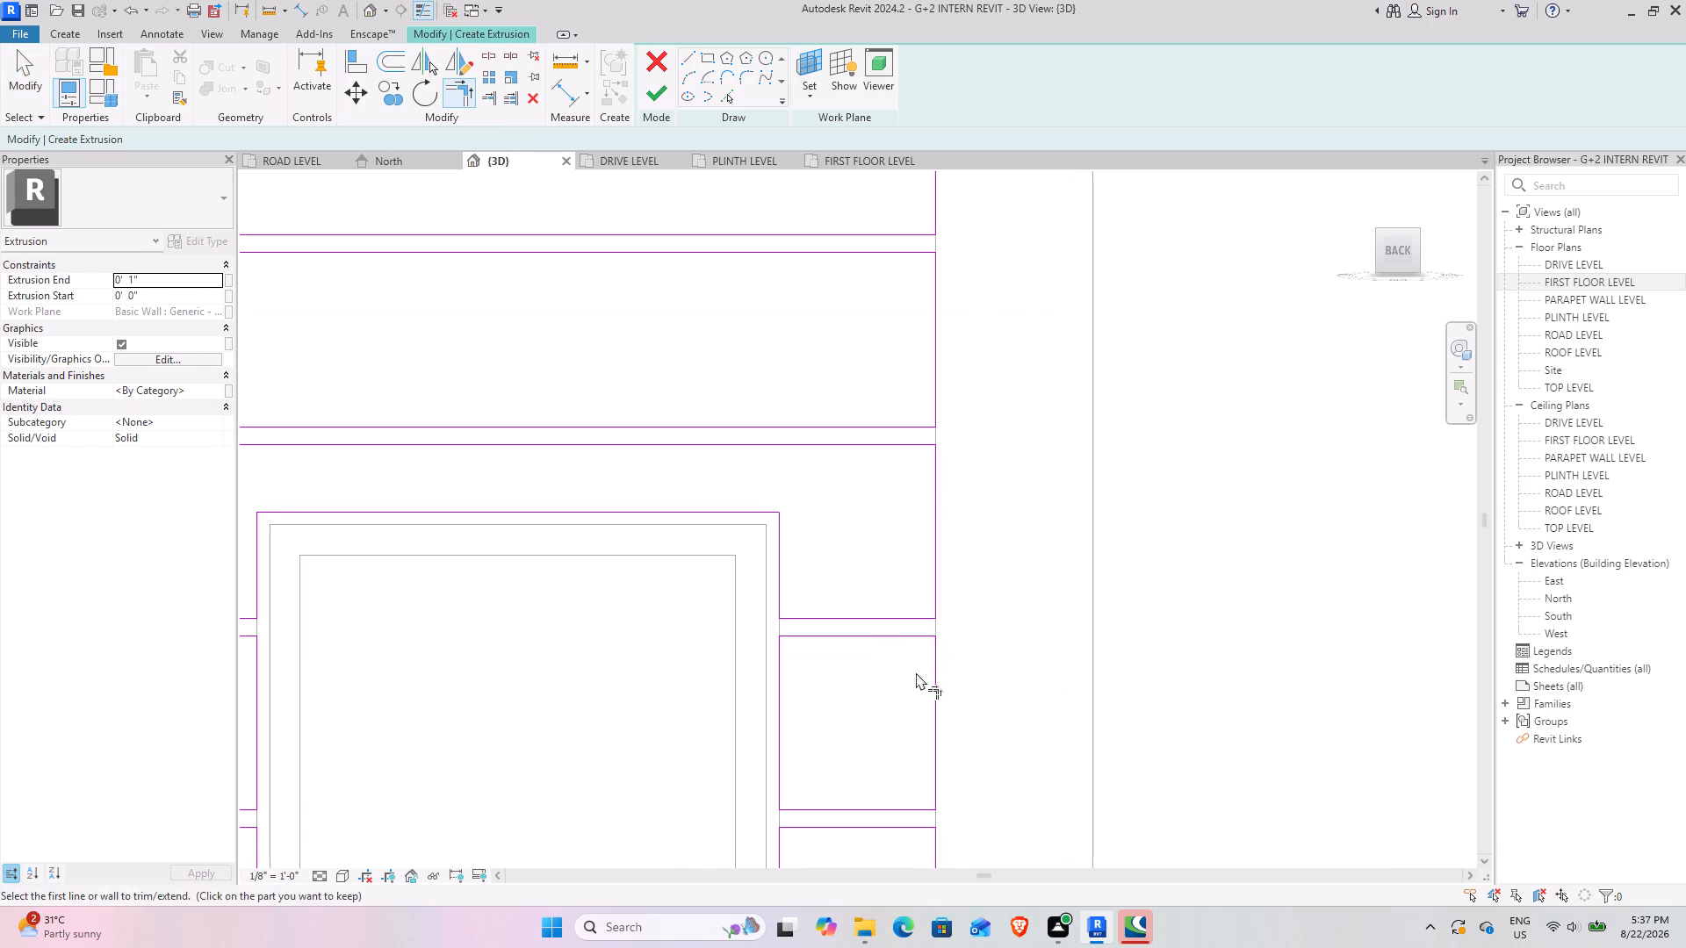
Trim the line below the tall window and the vertical line at its right edge to a corner at the window's bottom right.
{"action": "middle_click_drag", "start_coordinate": [913, 672], "coordinate": [904, 415]}
{"action": "scroll", "coordinate": [860, 619], "scroll_direction": "down", "scroll_amount": 7}
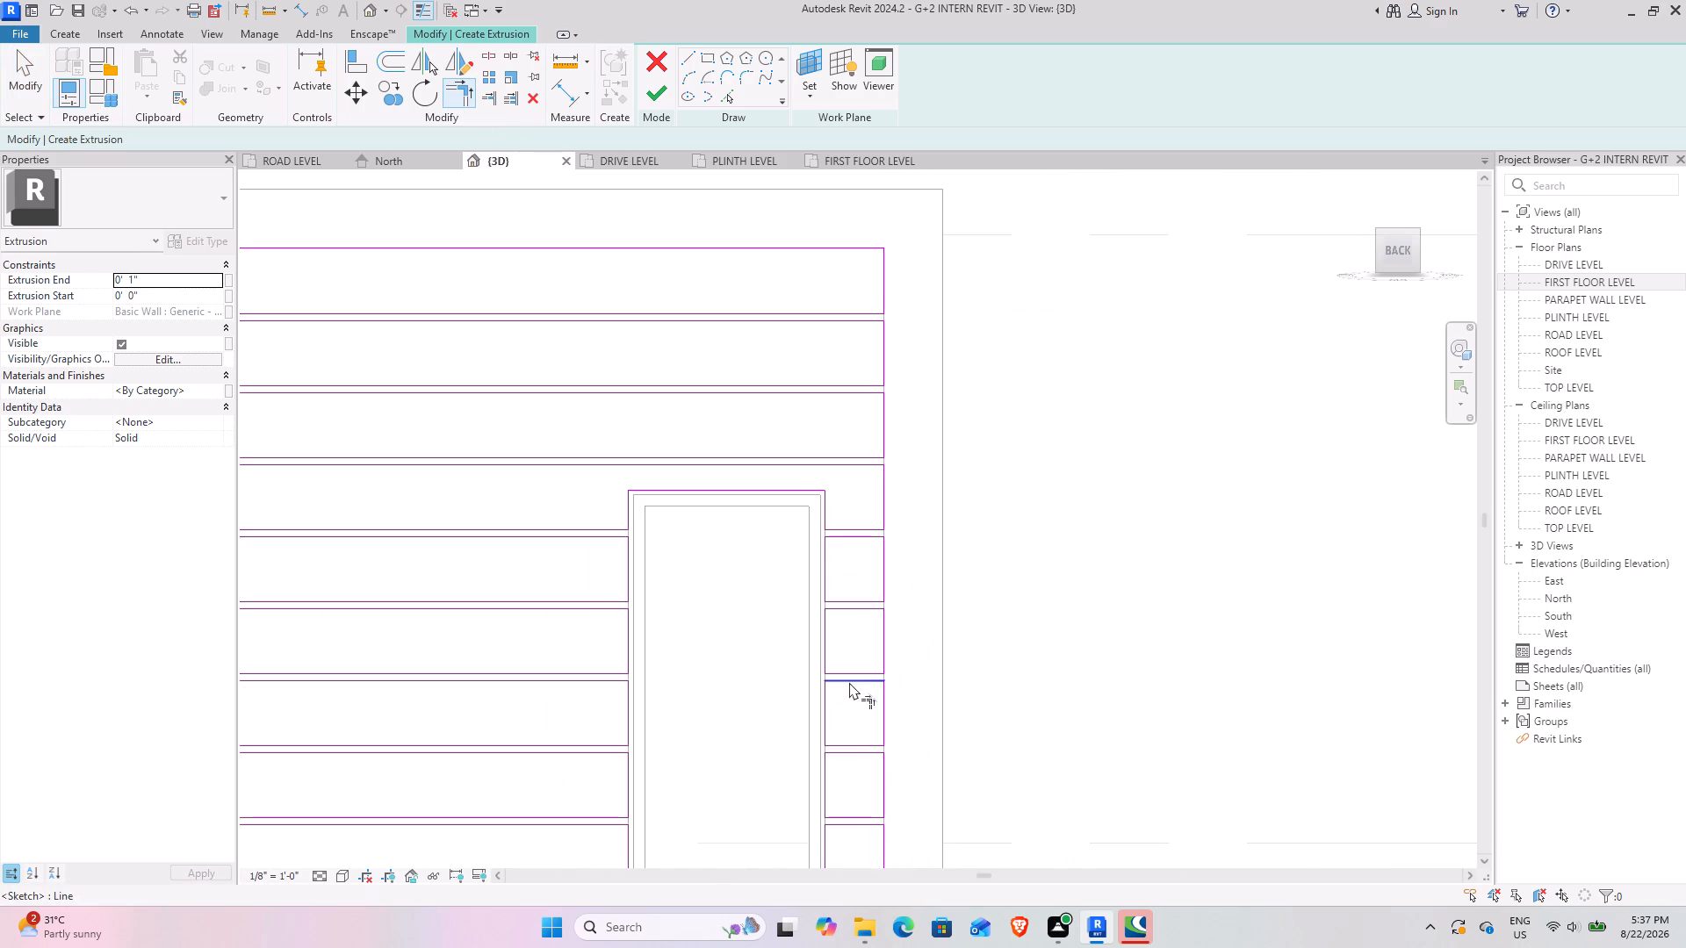
{"action": "middle_click_drag", "start_coordinate": [848, 679], "coordinate": [812, 286]}
{"action": "middle_click_drag", "start_coordinate": [814, 634], "coordinate": [816, 356]}
{"action": "middle_click_drag", "start_coordinate": [828, 731], "coordinate": [851, 307]}
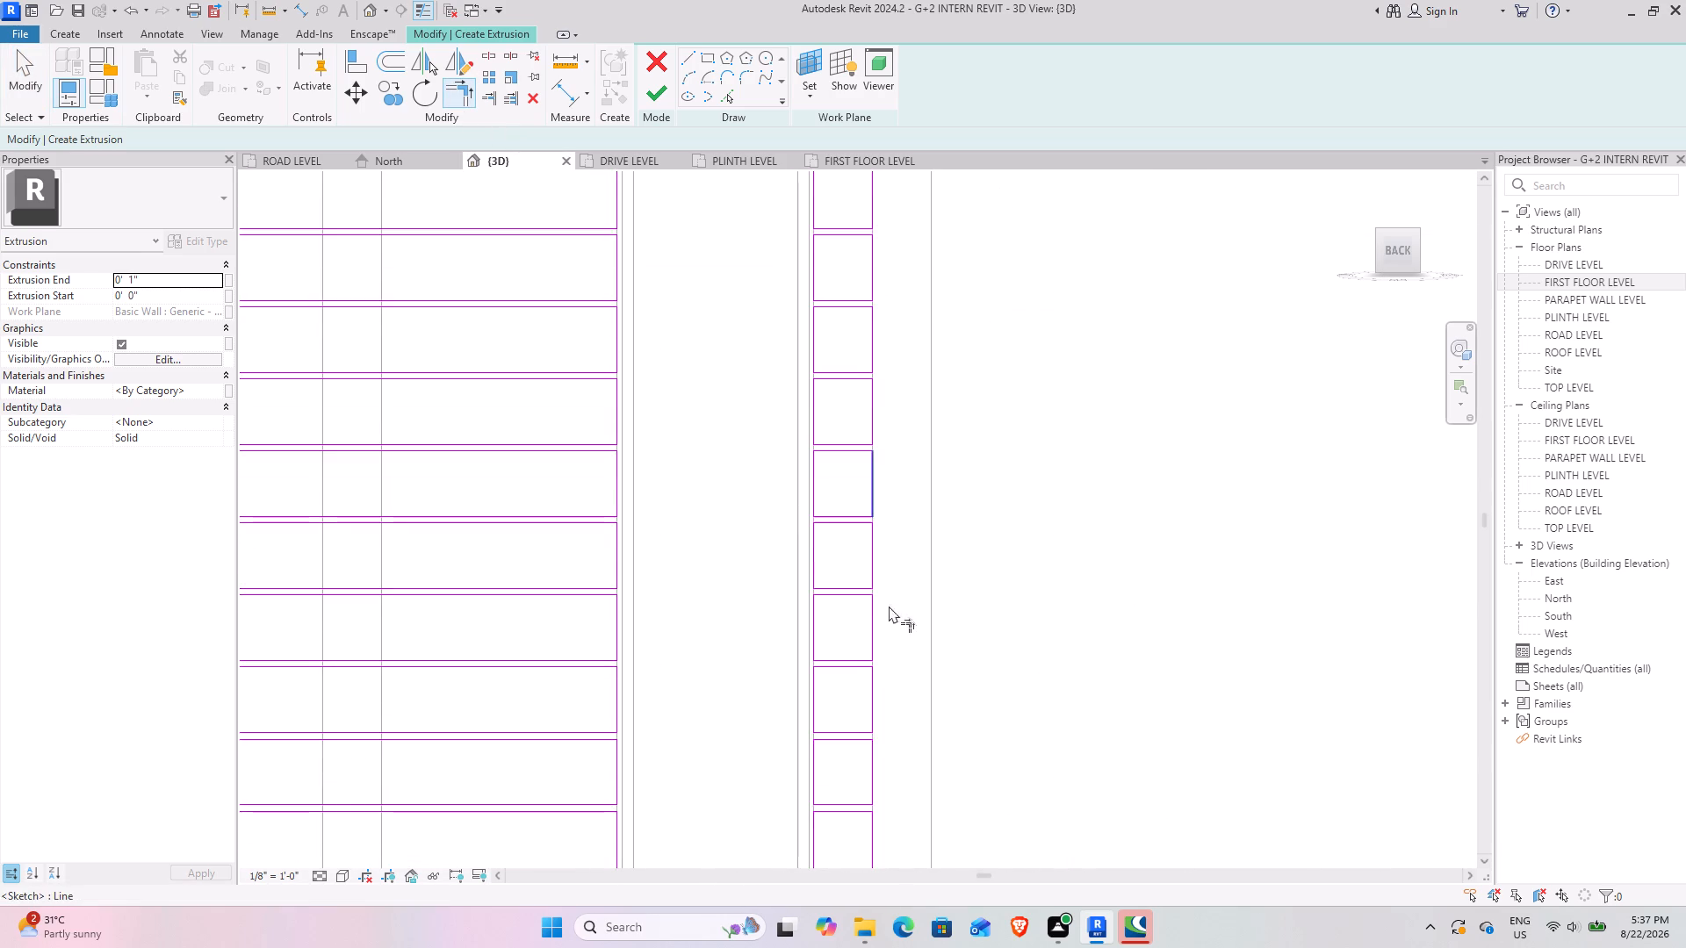
{"action": "middle_click_drag", "start_coordinate": [875, 721], "coordinate": [875, 326]}
{"action": "middle_click_drag", "start_coordinate": [785, 600], "coordinate": [845, 451]}
{"action": "scroll", "coordinate": [833, 454], "scroll_direction": "up", "scroll_amount": 3}
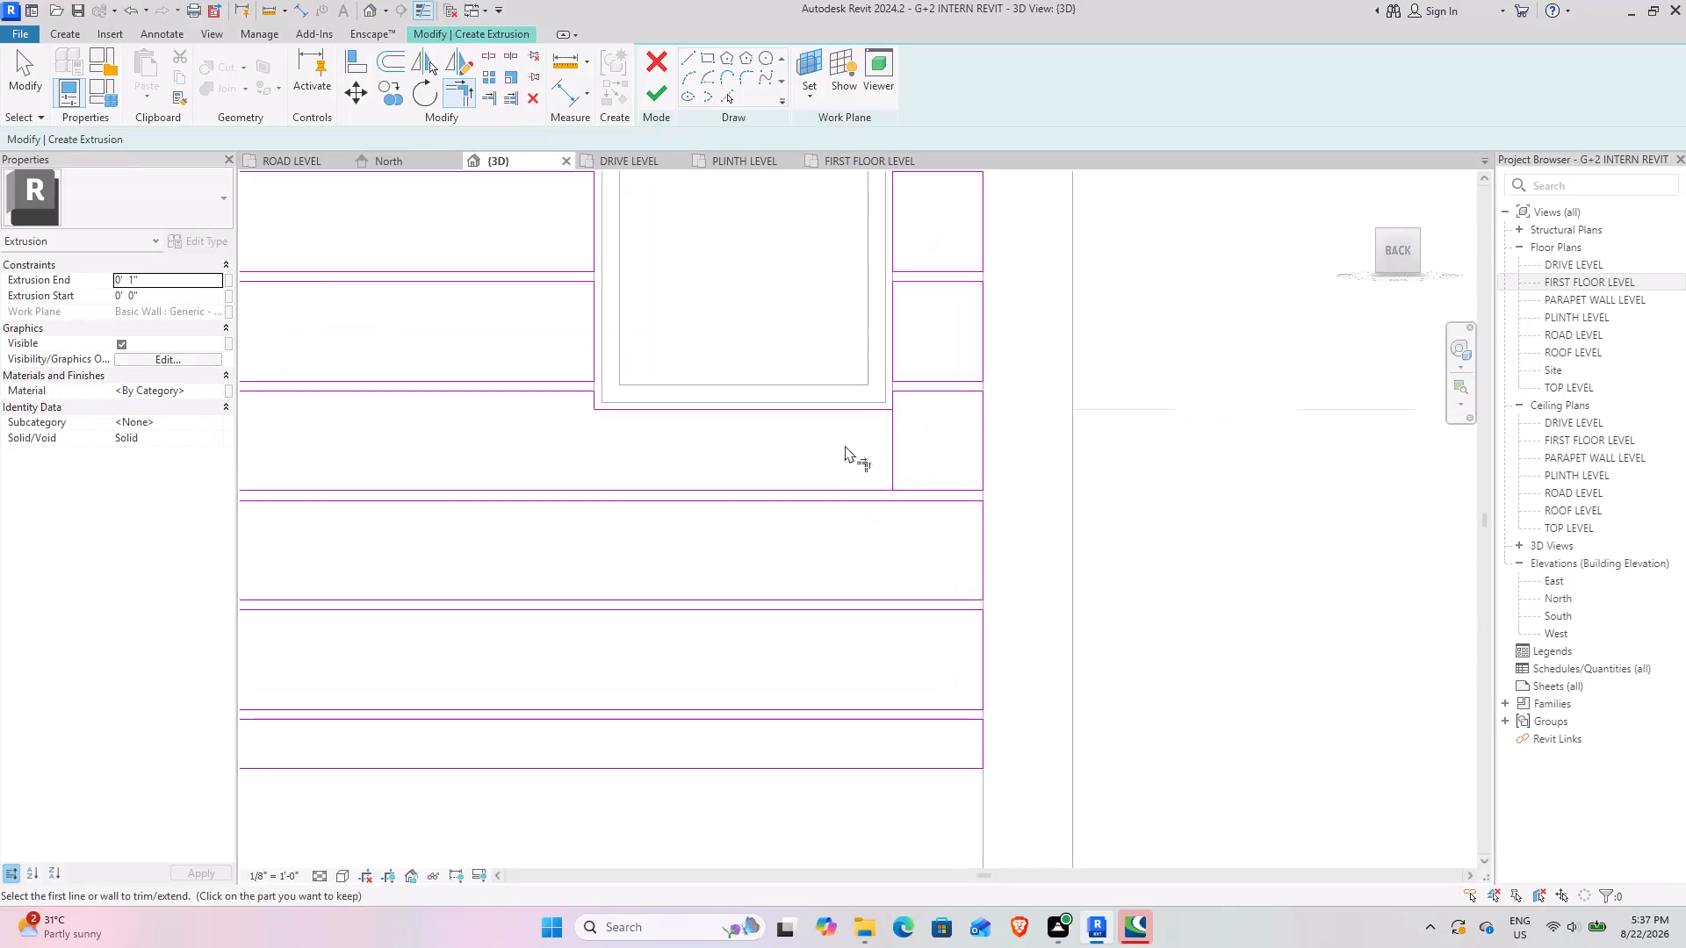
{"action": "scroll", "coordinate": [862, 451], "scroll_direction": "up", "scroll_amount": 4}
{"action": "middle_click_drag", "start_coordinate": [891, 415], "coordinate": [841, 568]}
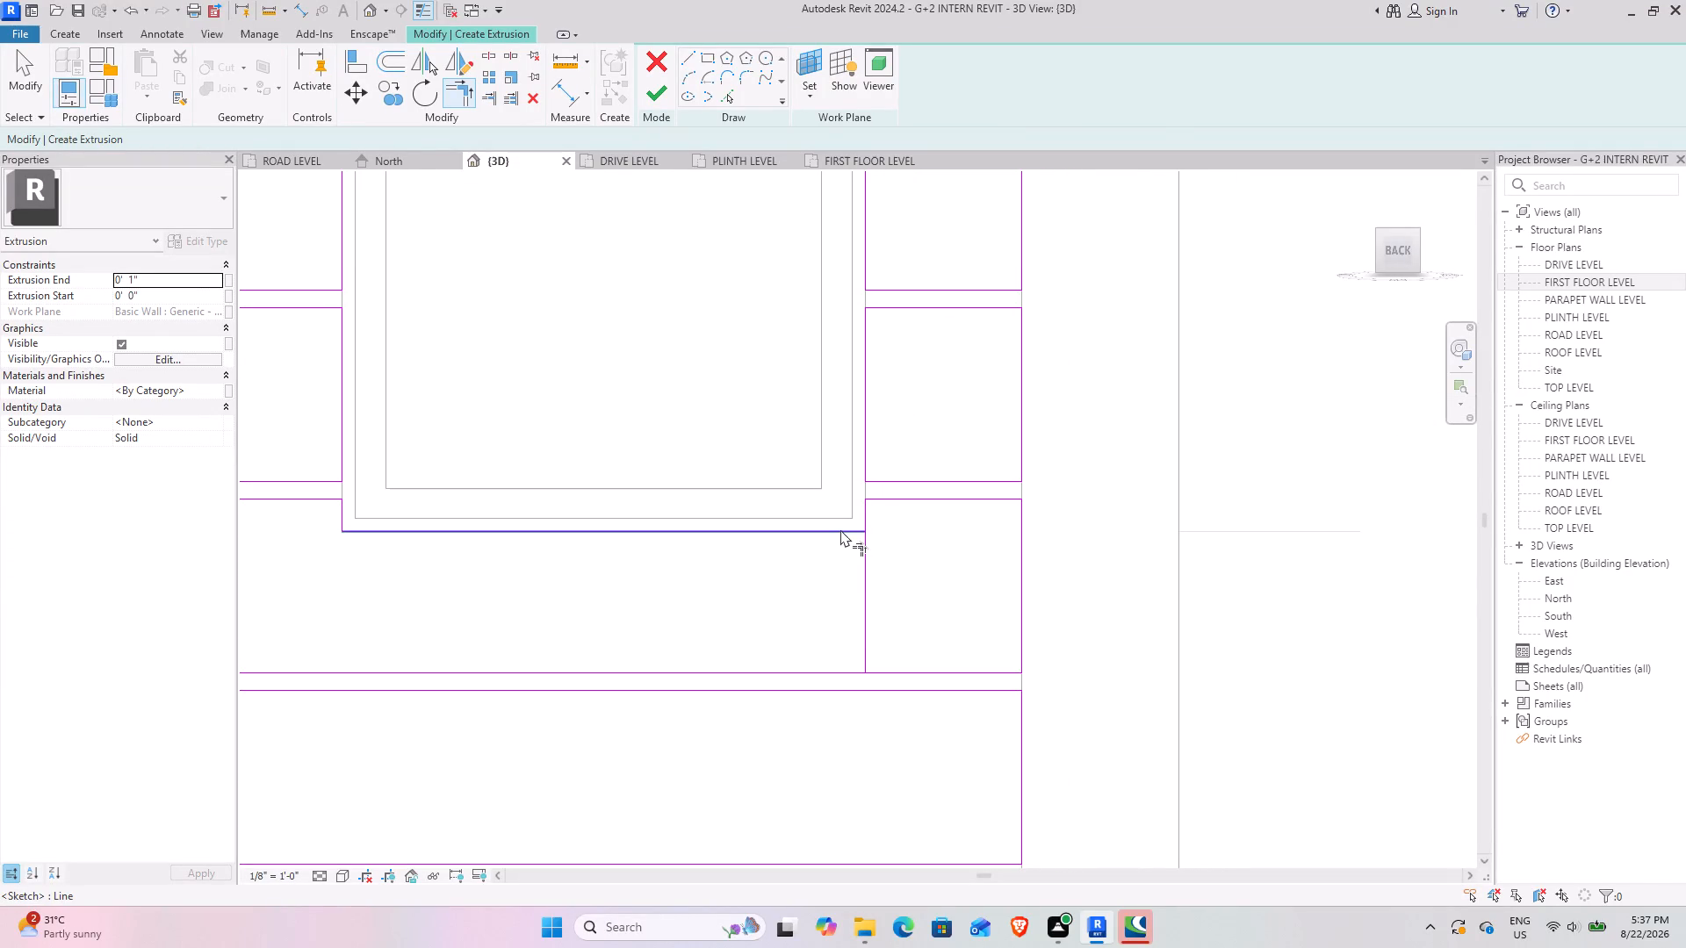
{"action": "left_click", "coordinate": [840, 529]}
{"action": "left_click", "coordinate": [864, 524]}
Examine the strip outlines around the tall window's bottom edge and along its left side for remaining openings.
{"action": "scroll", "coordinate": [950, 567], "scroll_direction": "down", "scroll_amount": 4}
{"action": "middle_click_drag", "start_coordinate": [885, 573], "coordinate": [1131, 573]}
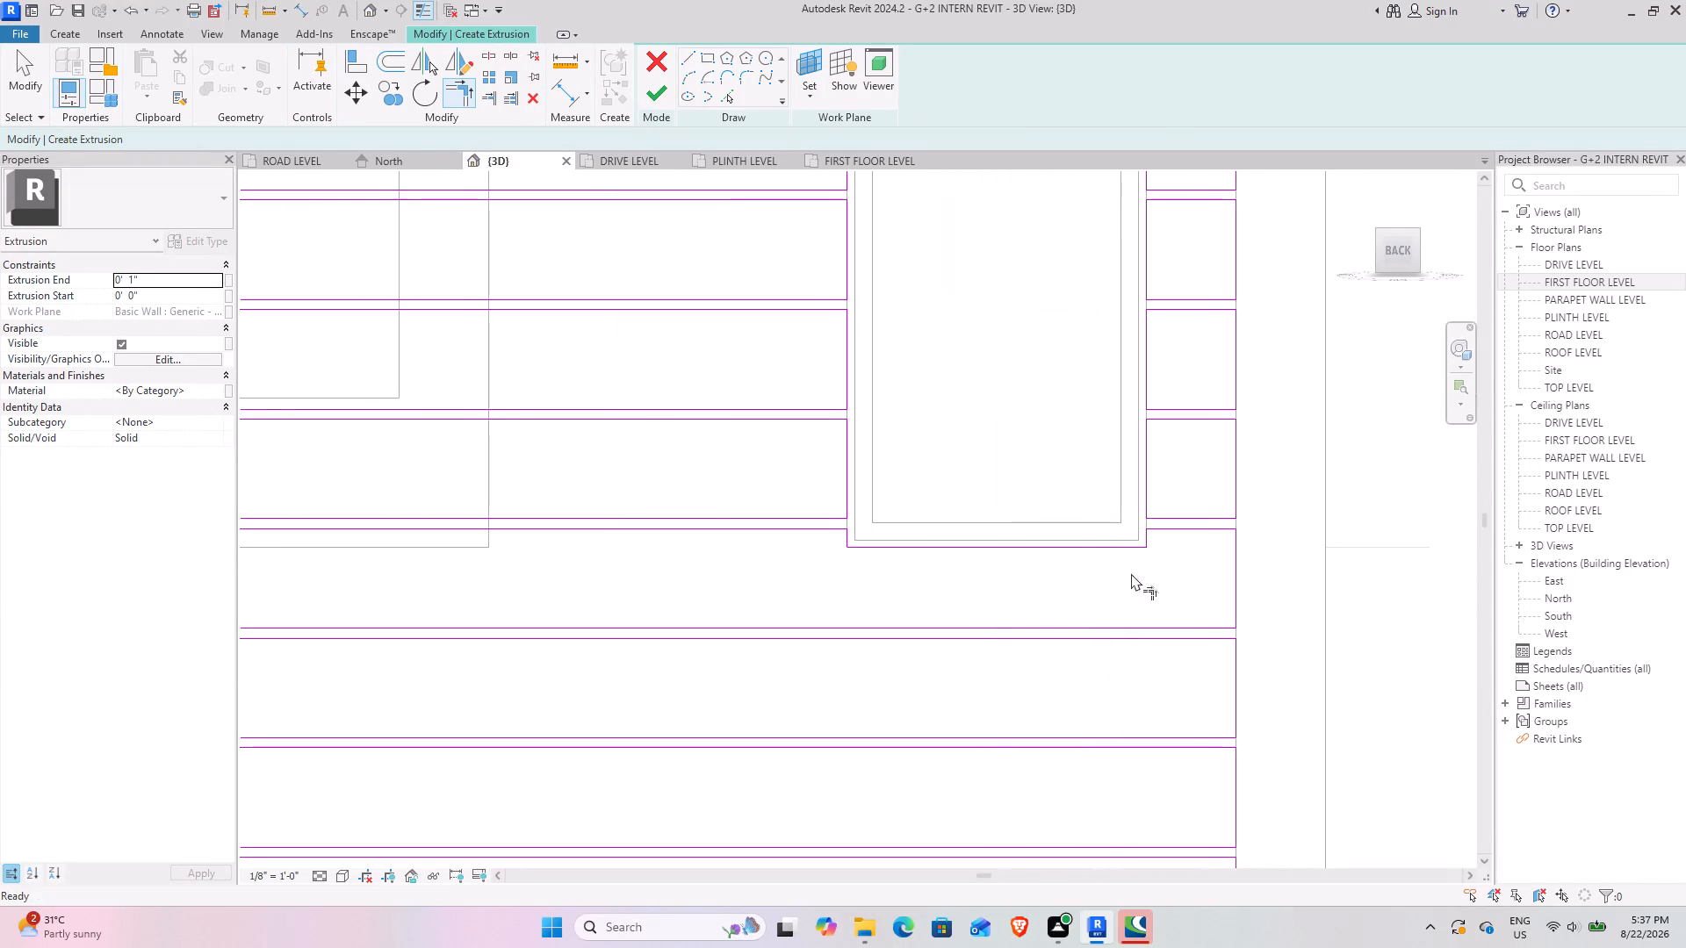
{"action": "middle_click_drag", "start_coordinate": [730, 542], "coordinate": [1078, 542]}
{"action": "scroll", "coordinate": [1237, 515], "scroll_direction": "up", "scroll_amount": 8}
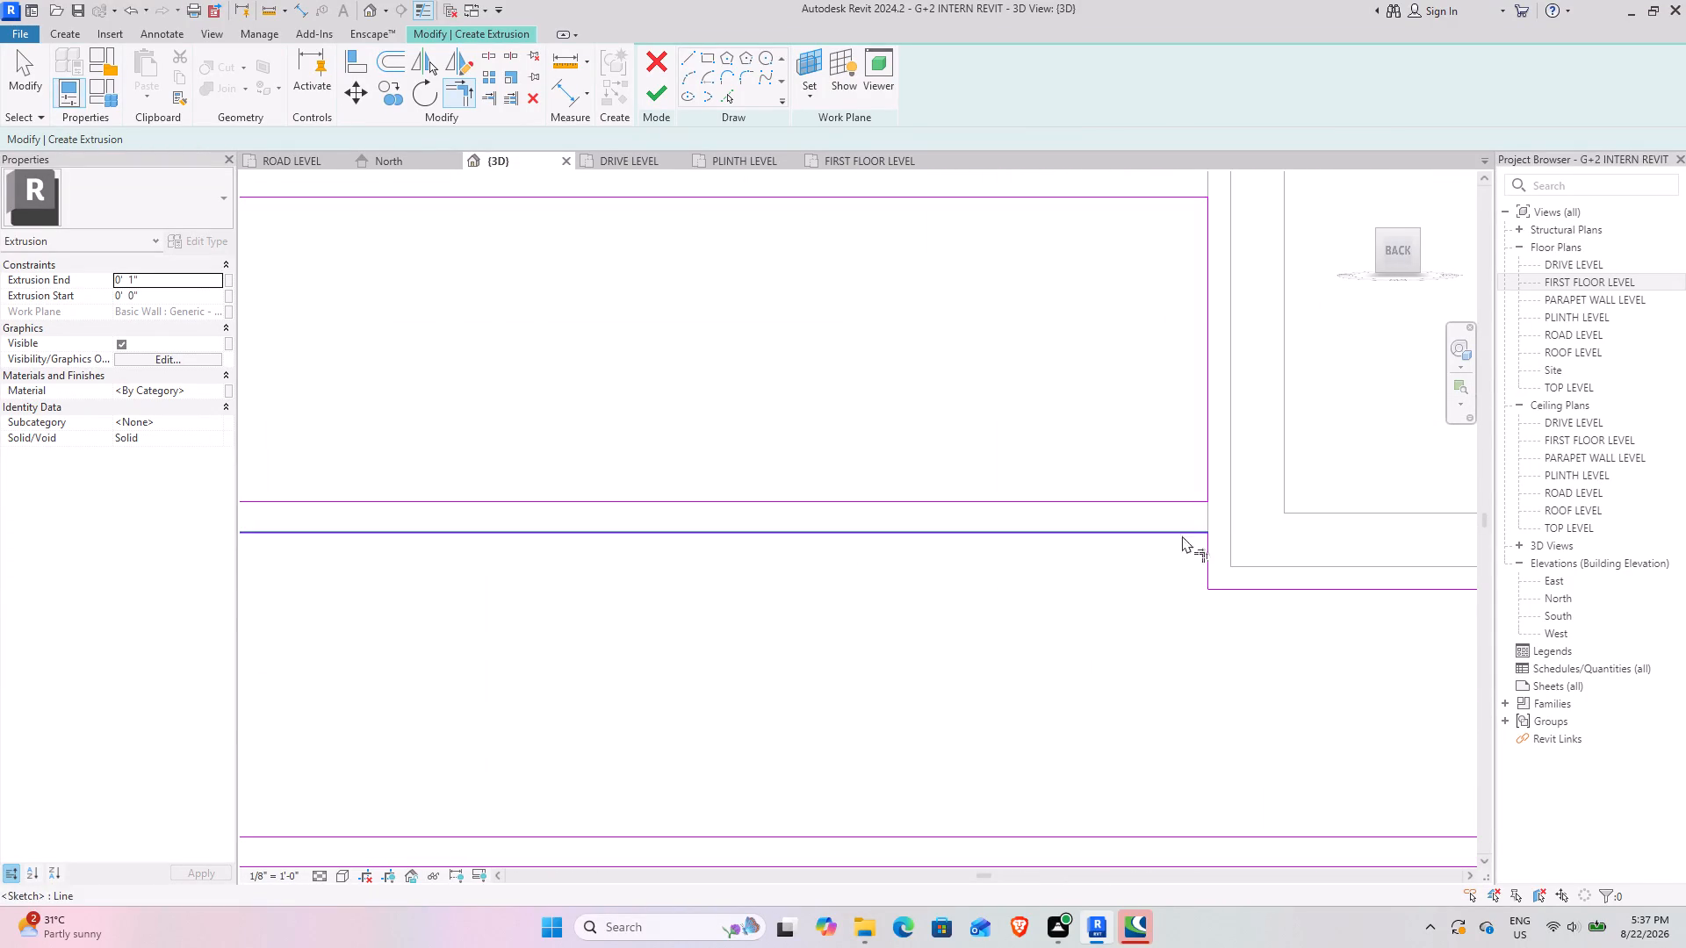
{"action": "scroll", "coordinate": [951, 607], "scroll_direction": "down", "scroll_amount": 9}
{"action": "middle_click_drag", "start_coordinate": [883, 591], "coordinate": [1065, 628]}
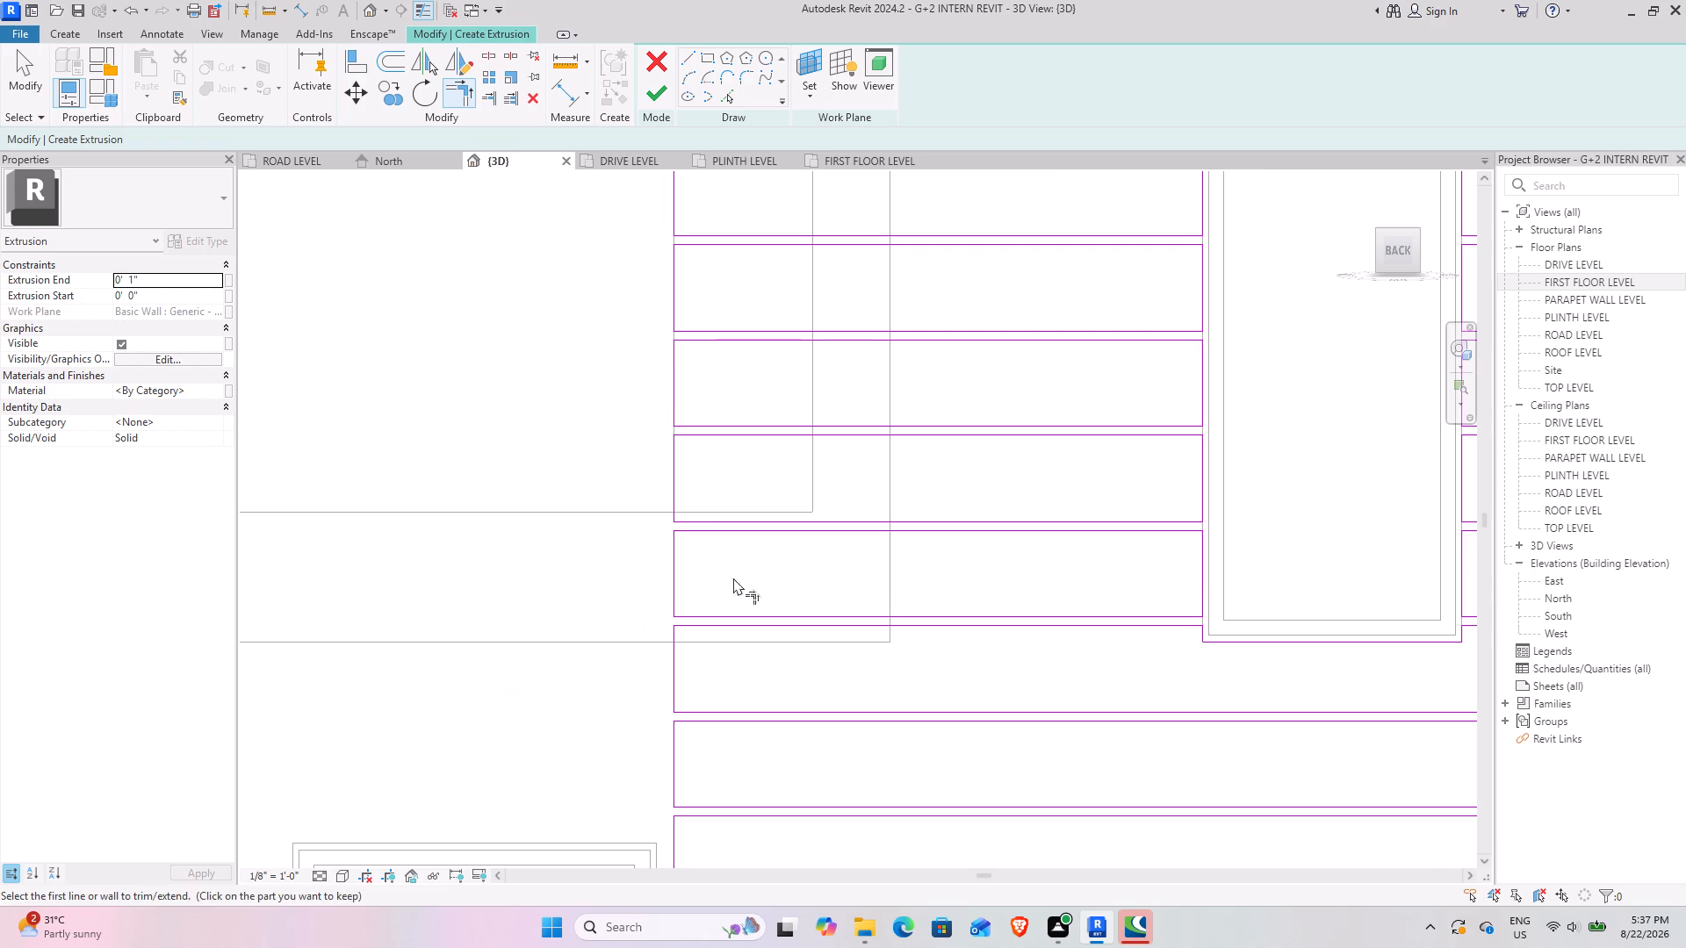
{"action": "scroll", "coordinate": [920, 496], "scroll_direction": "down", "scroll_amount": 3}
{"action": "middle_click_drag", "start_coordinate": [952, 439], "coordinate": [936, 559]}
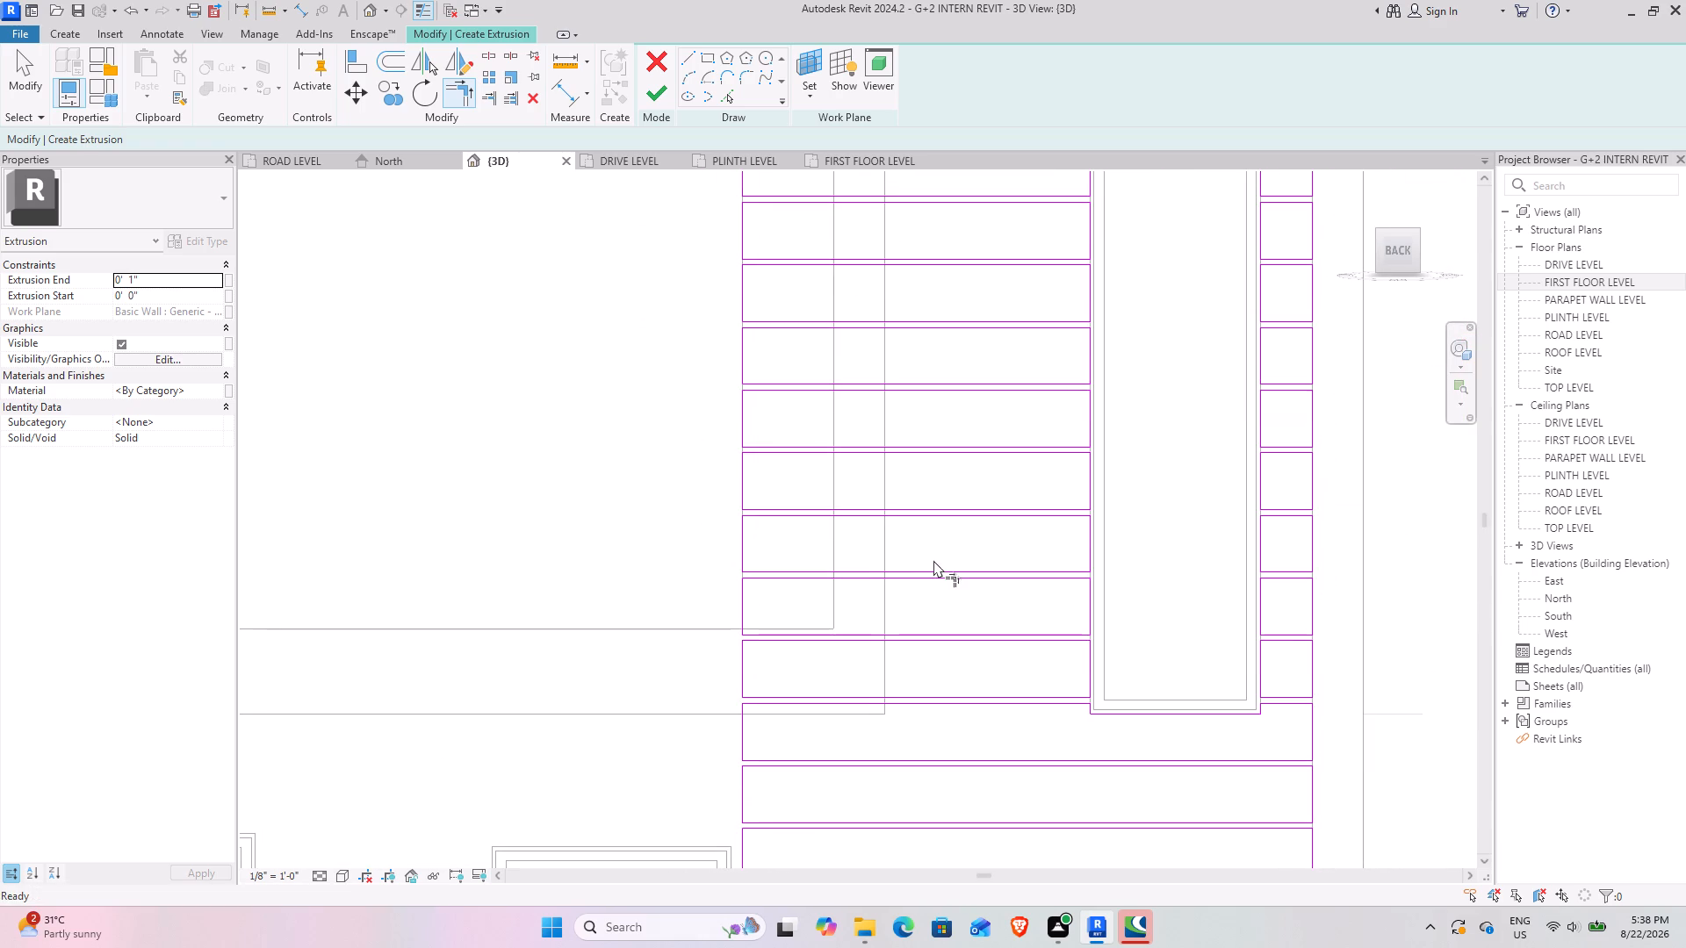
{"action": "key", "text": "Escape"}
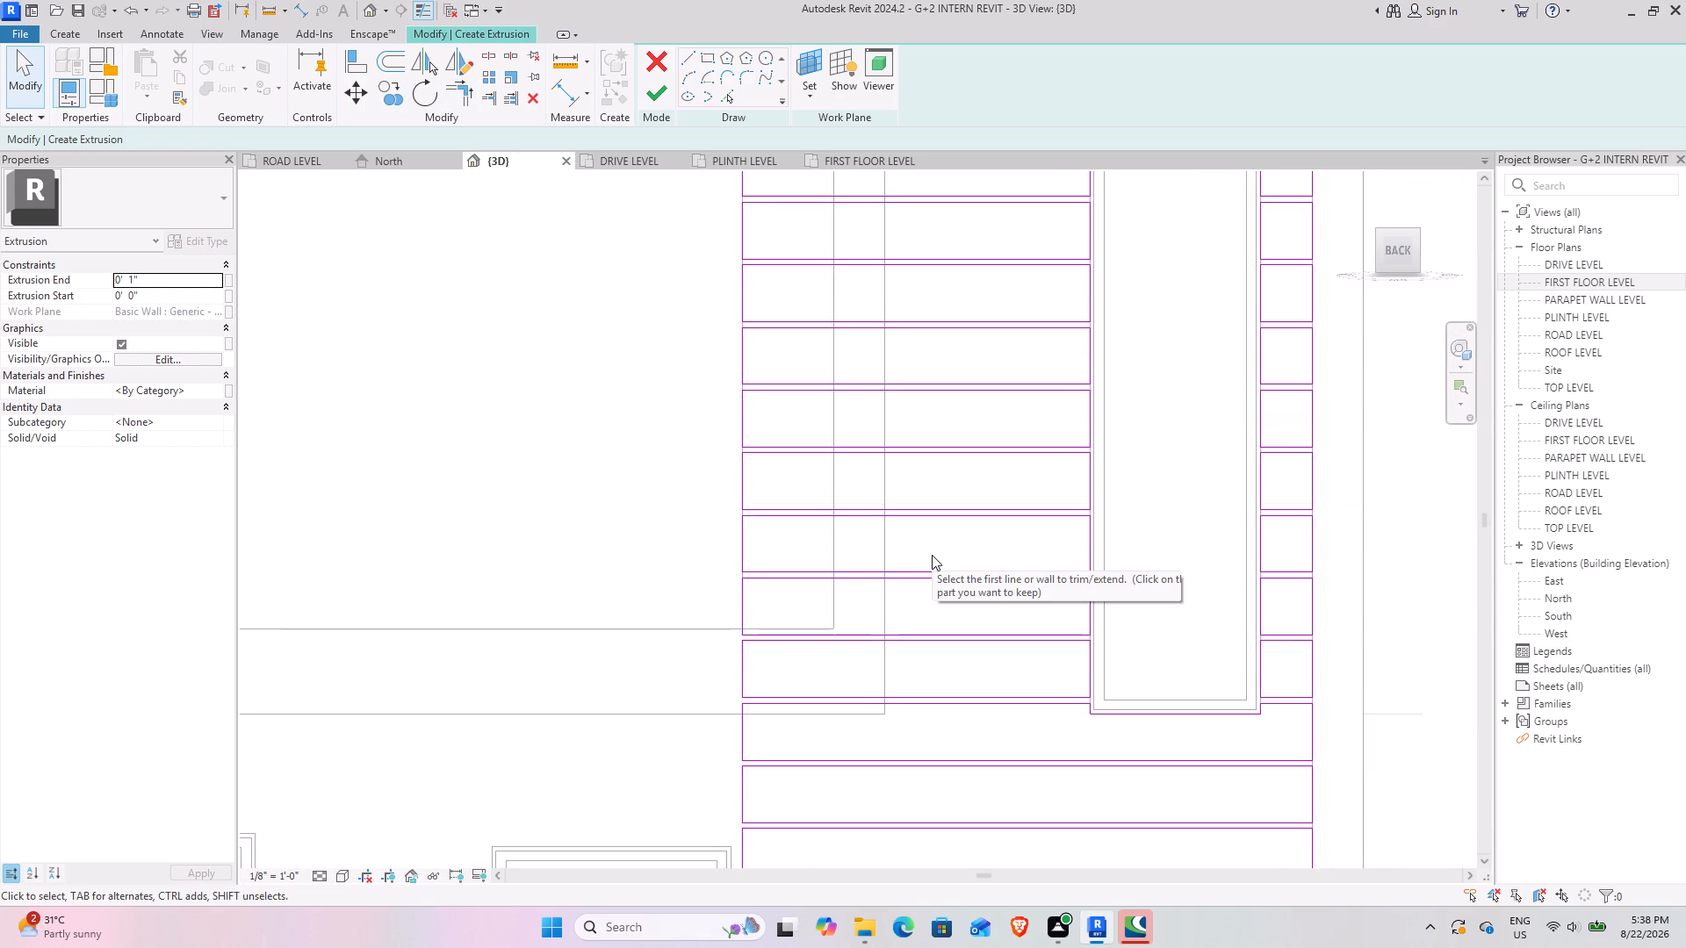
{"action": "scroll", "coordinate": [932, 555], "scroll_direction": "down", "scroll_amount": 3}
{"action": "middle_click_drag", "start_coordinate": [919, 473], "coordinate": [897, 551]}
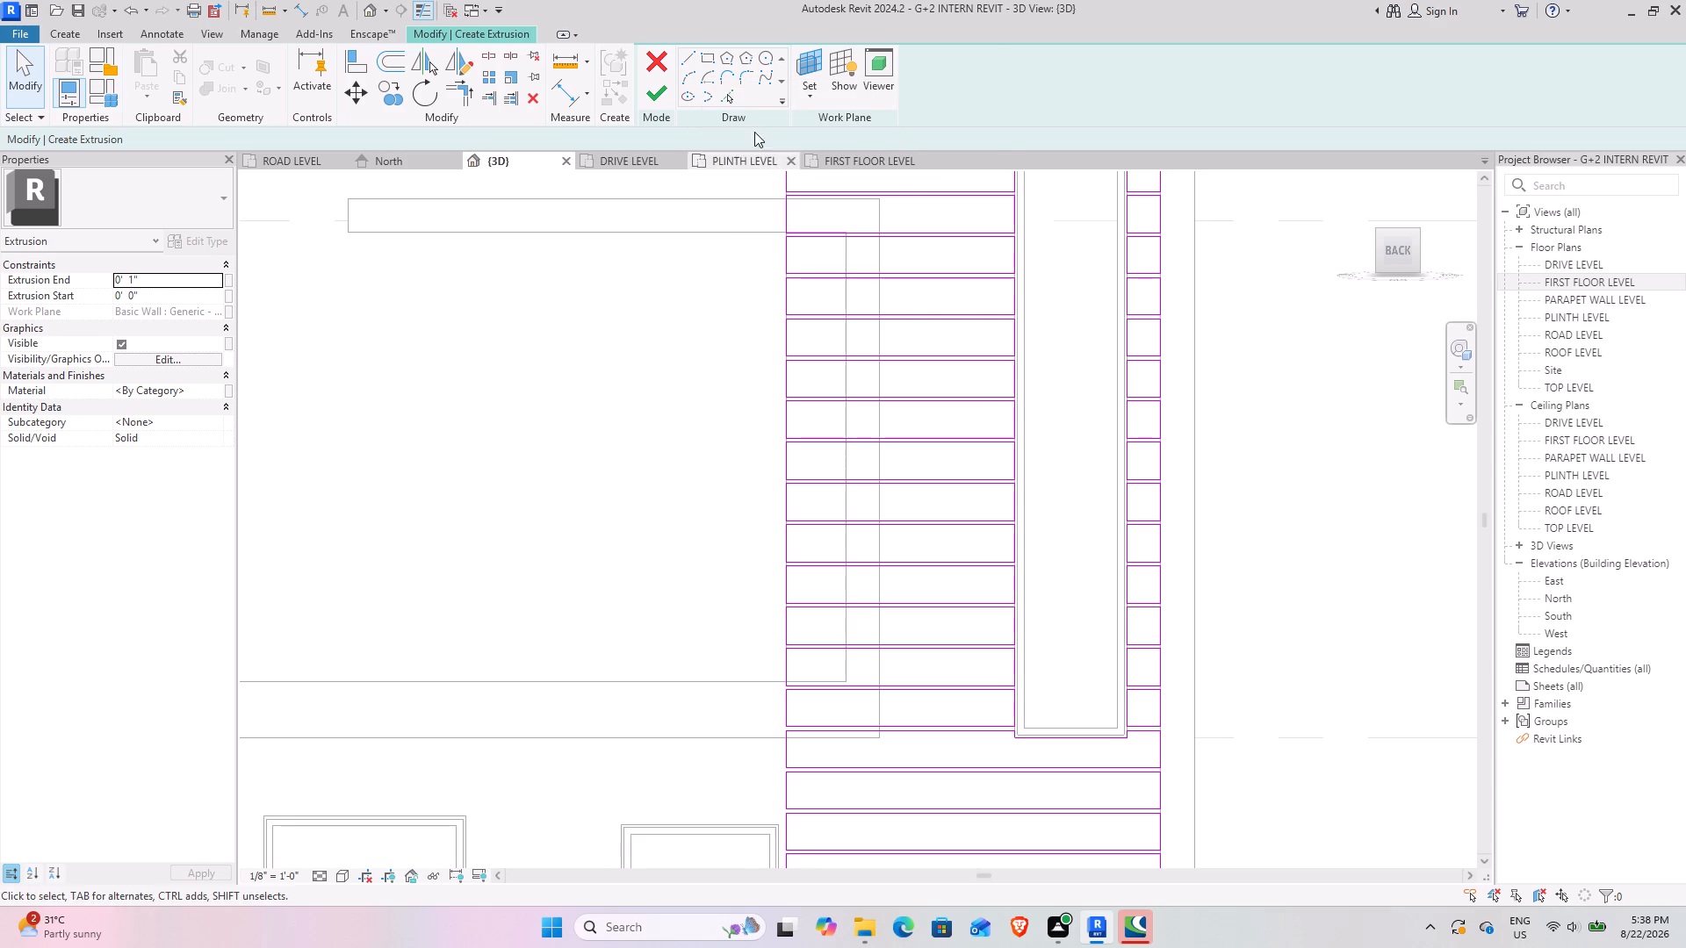
Trace the overlapping frame extrusion's outer edge across the strips with three connected lines: 2'-1" along its bottom, up its side, and back along its top.
{"action": "left_click", "coordinate": [694, 61]}
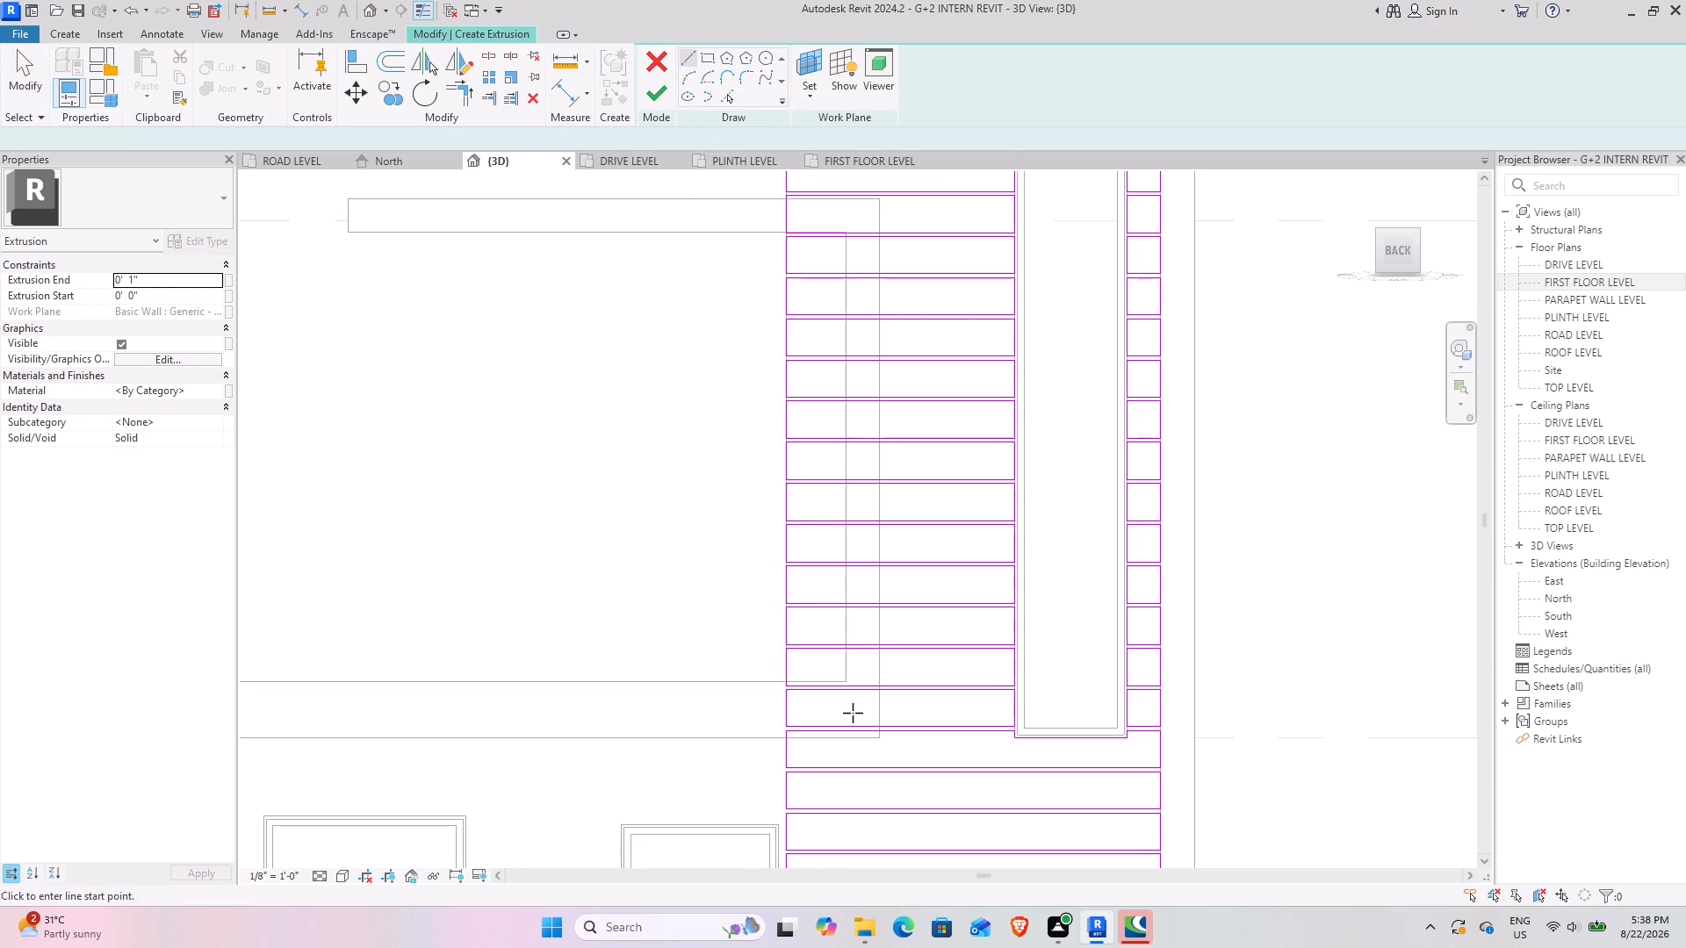
{"action": "scroll", "coordinate": [788, 735], "scroll_direction": "up", "scroll_amount": 7}
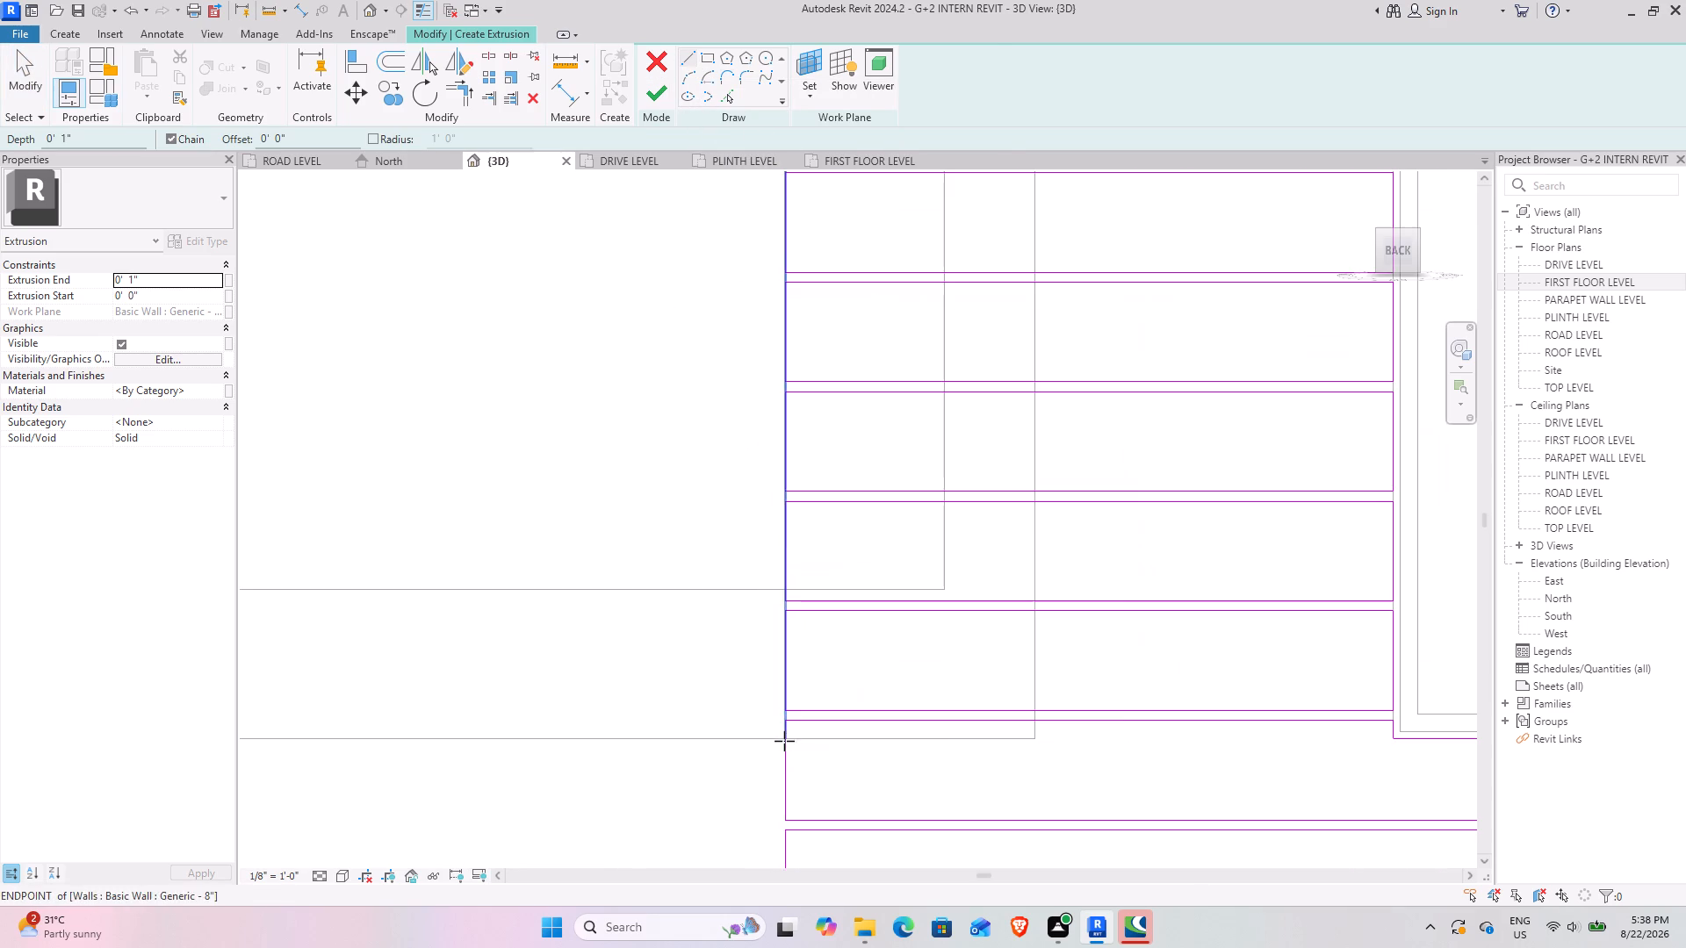
{"action": "left_click", "coordinate": [789, 736]}
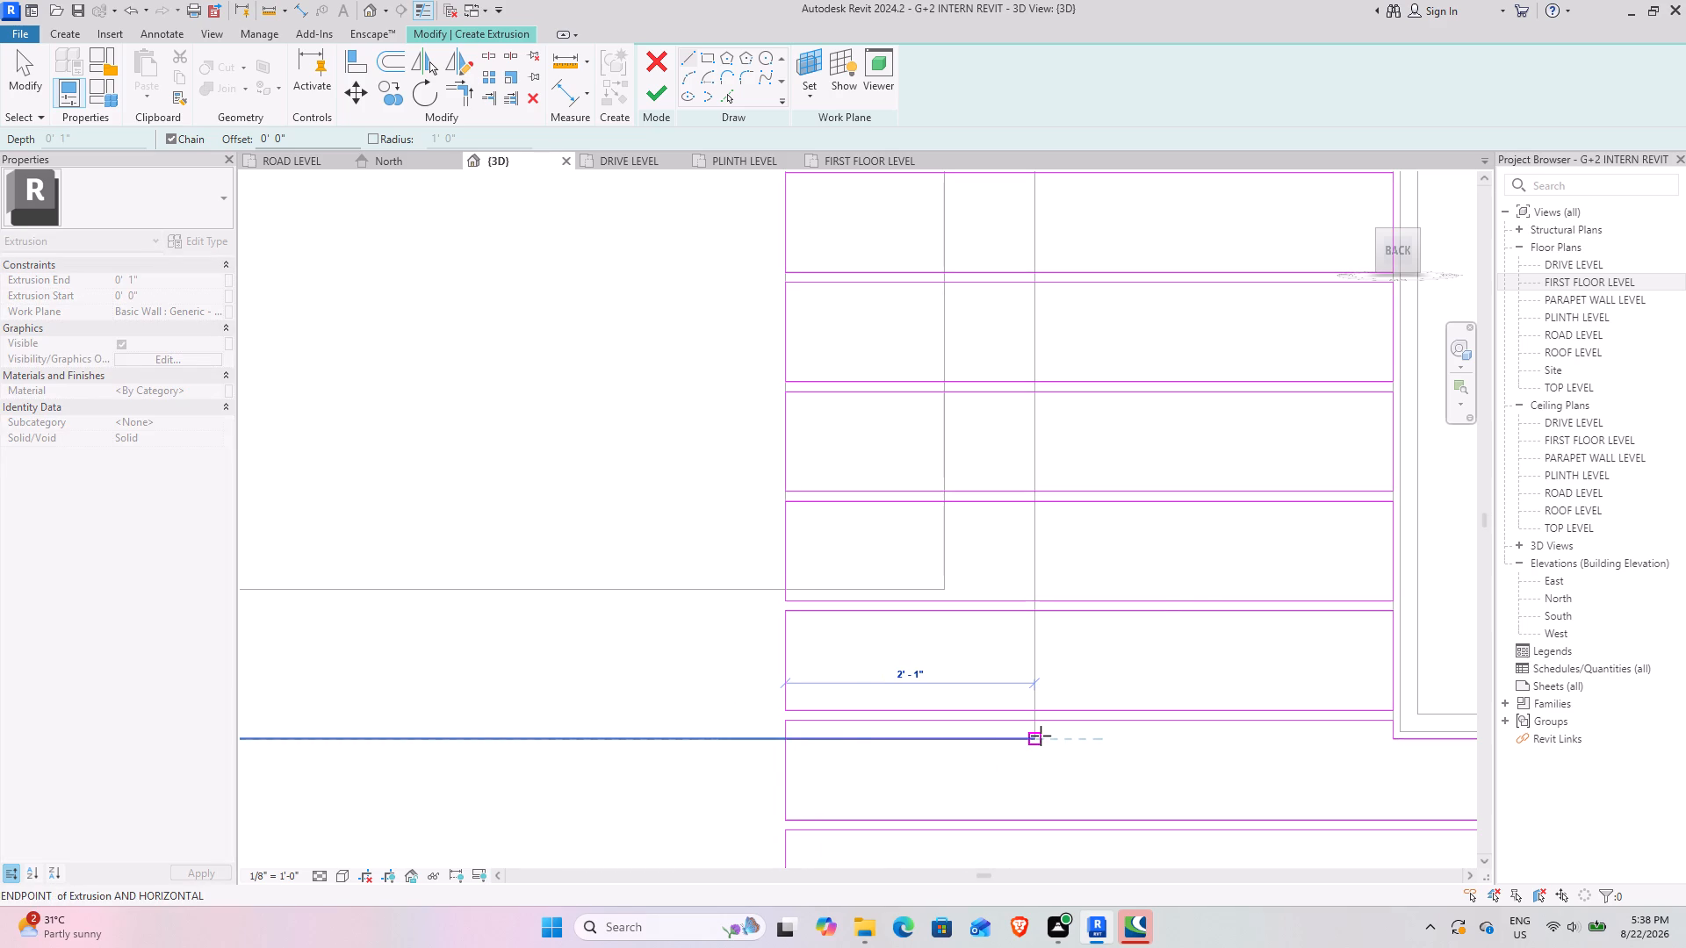
{"action": "left_click", "coordinate": [1041, 736]}
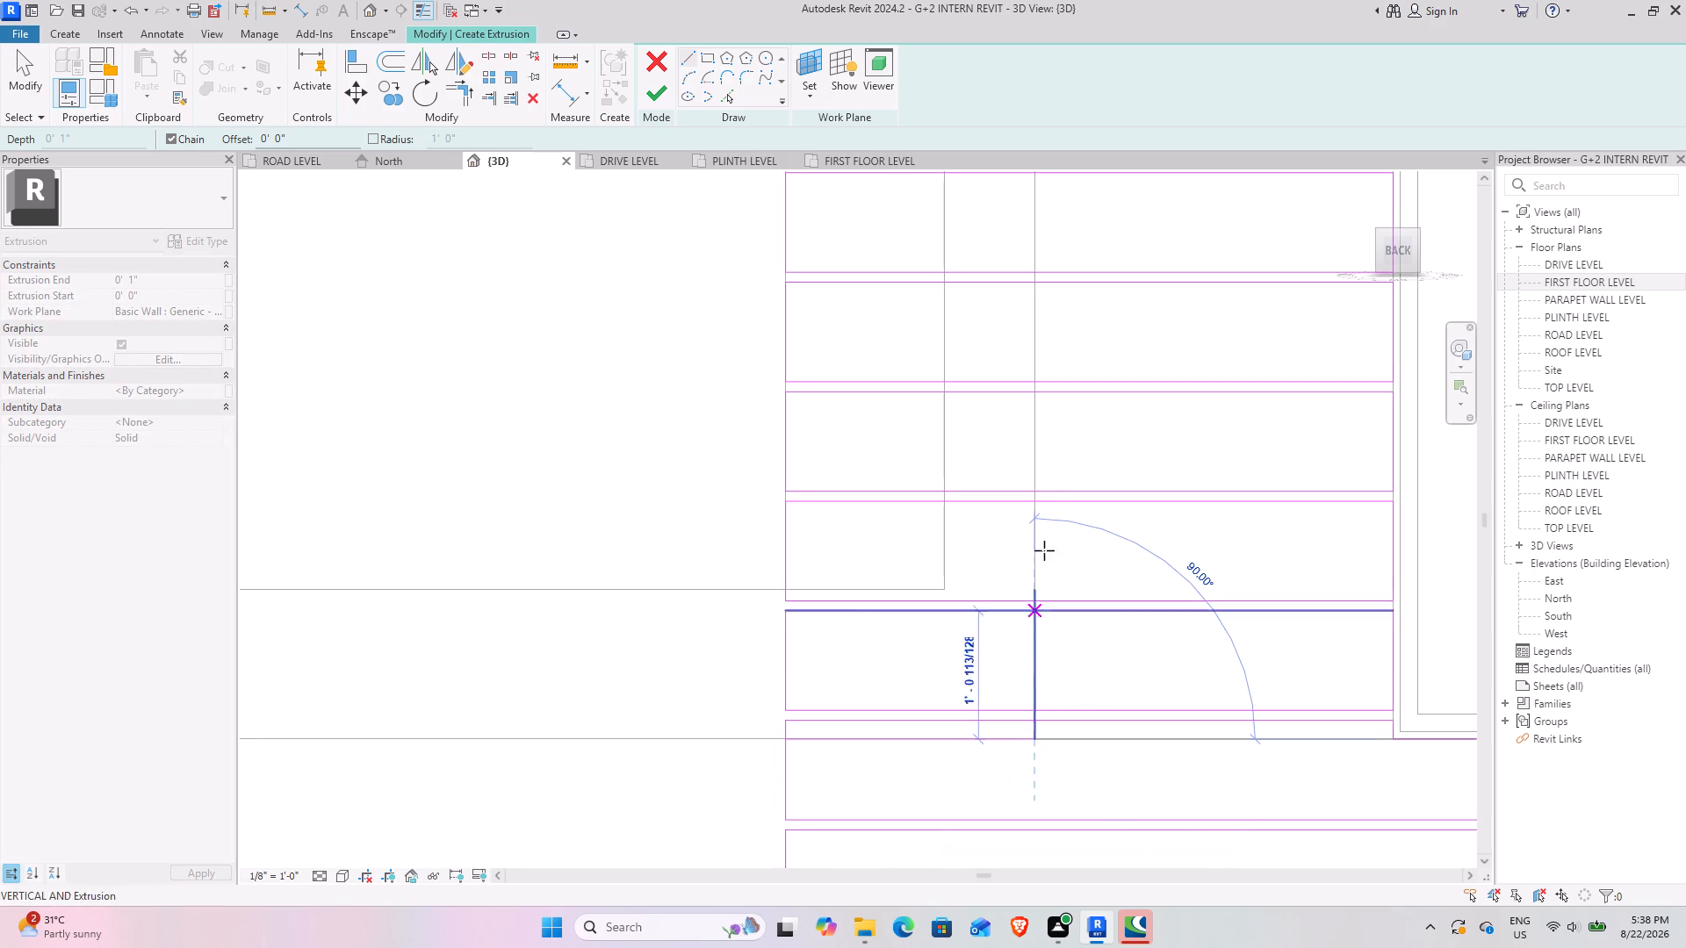
{"action": "scroll", "coordinate": [1014, 355], "scroll_direction": "down", "scroll_amount": 8}
{"action": "middle_click_drag", "start_coordinate": [1013, 294], "coordinate": [1020, 774]}
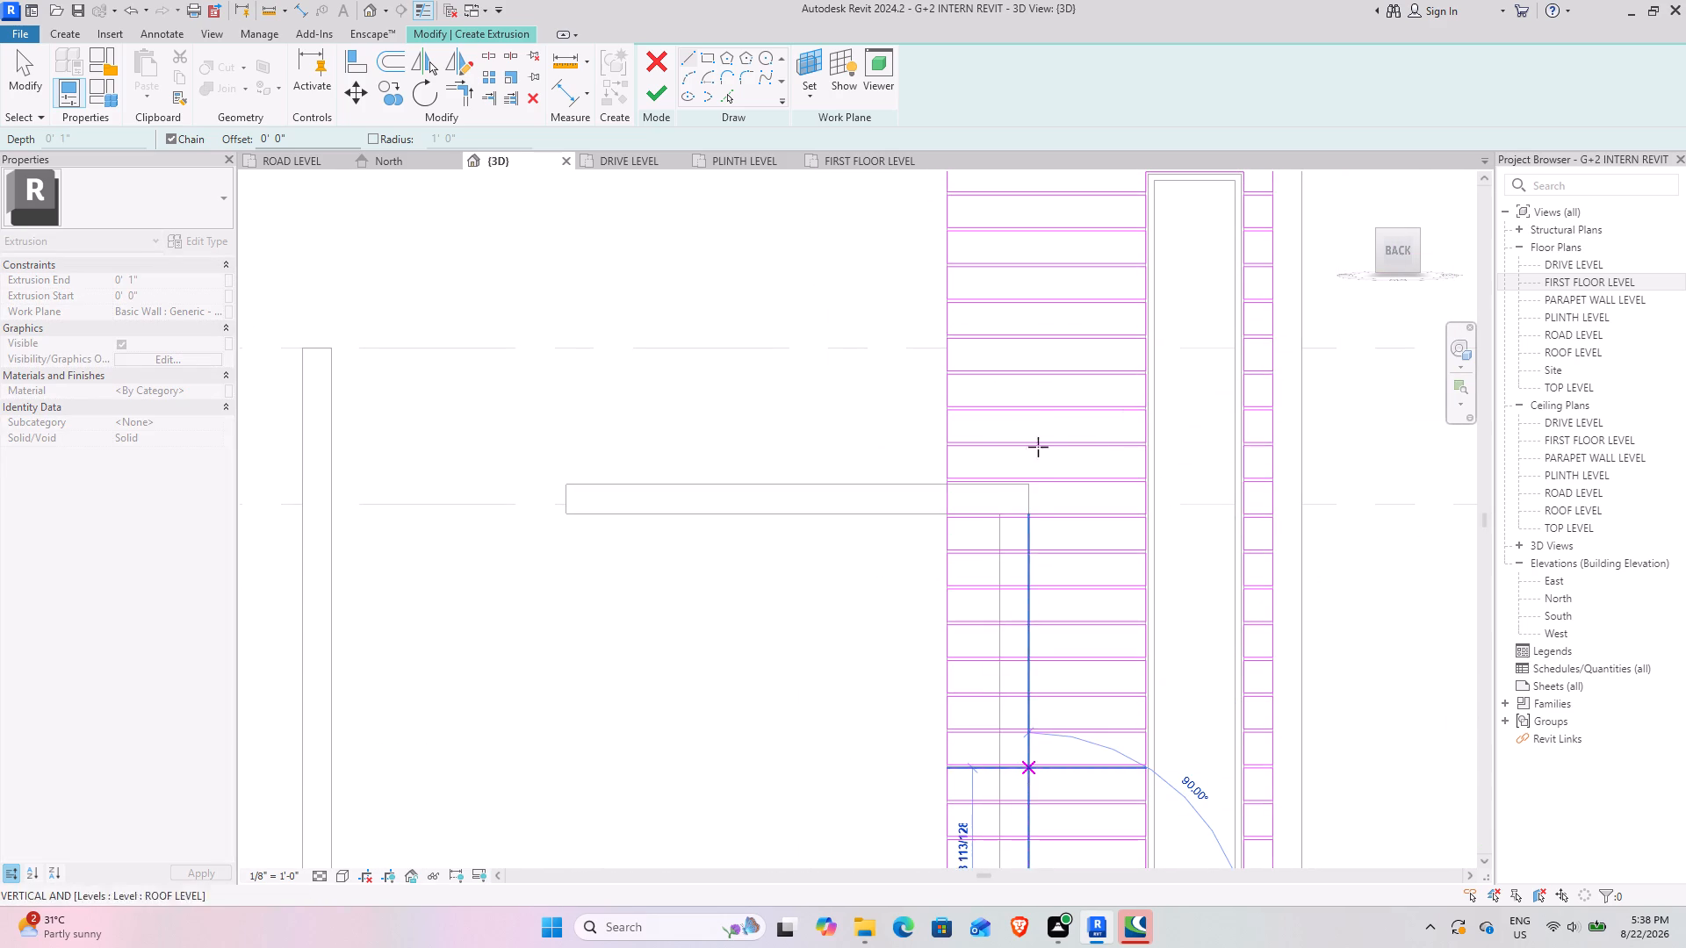
{"action": "scroll", "coordinate": [1029, 486], "scroll_direction": "up", "scroll_amount": 12}
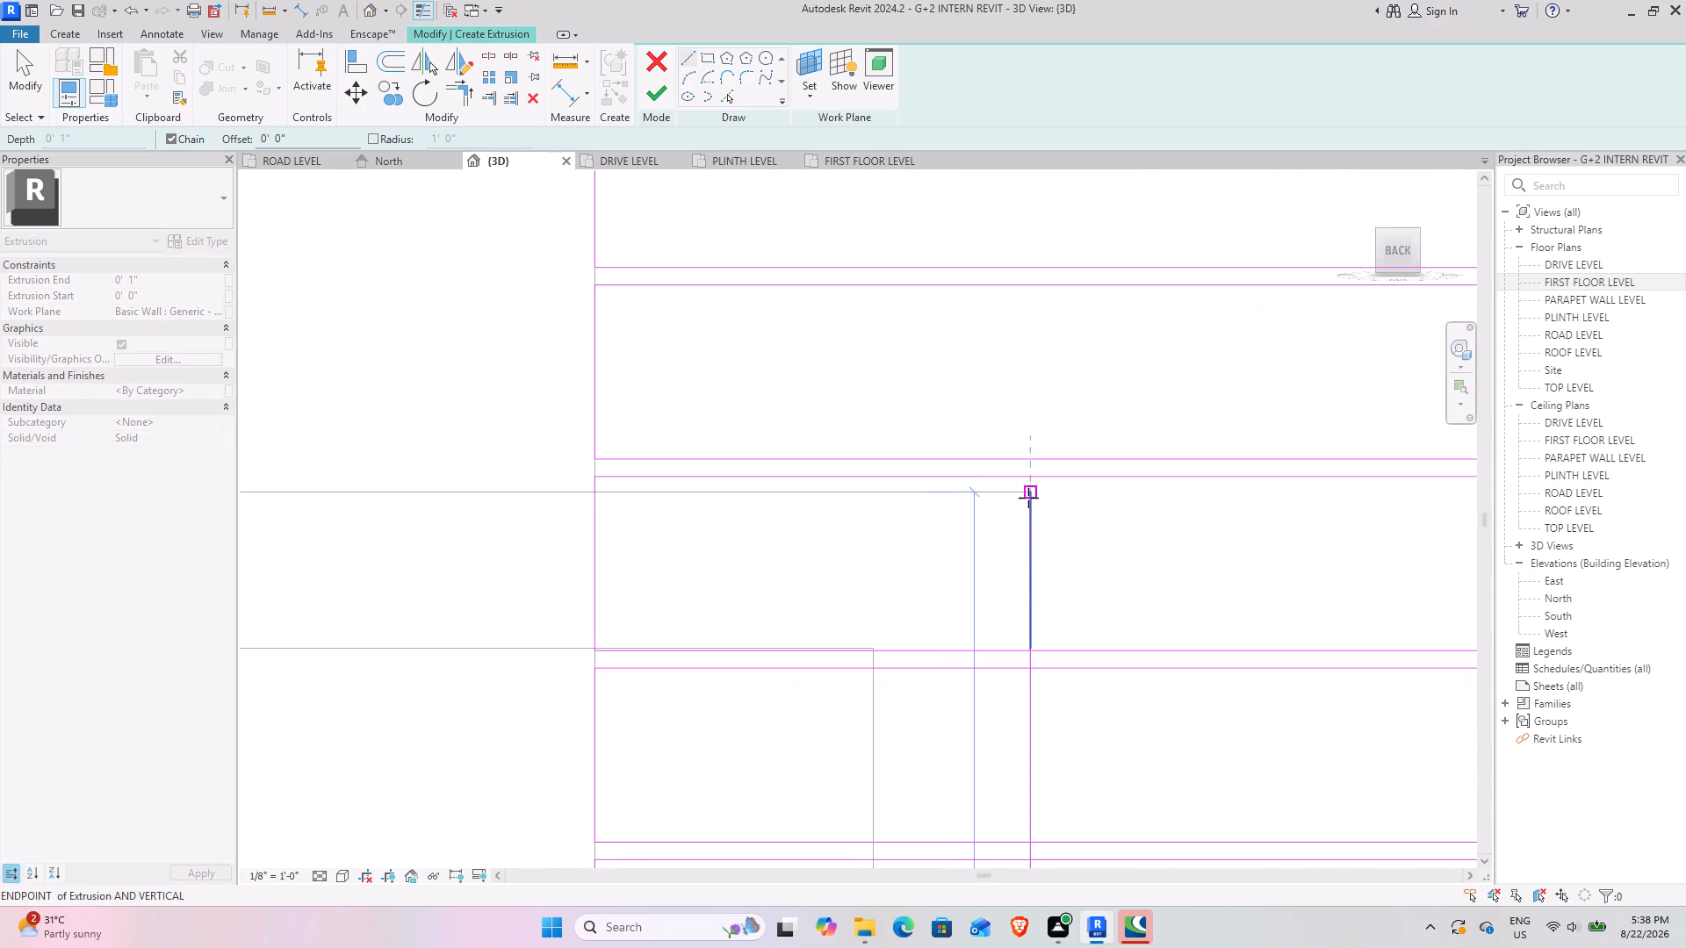
{"action": "left_click", "coordinate": [1028, 492]}
{"action": "left_click", "coordinate": [598, 499]}
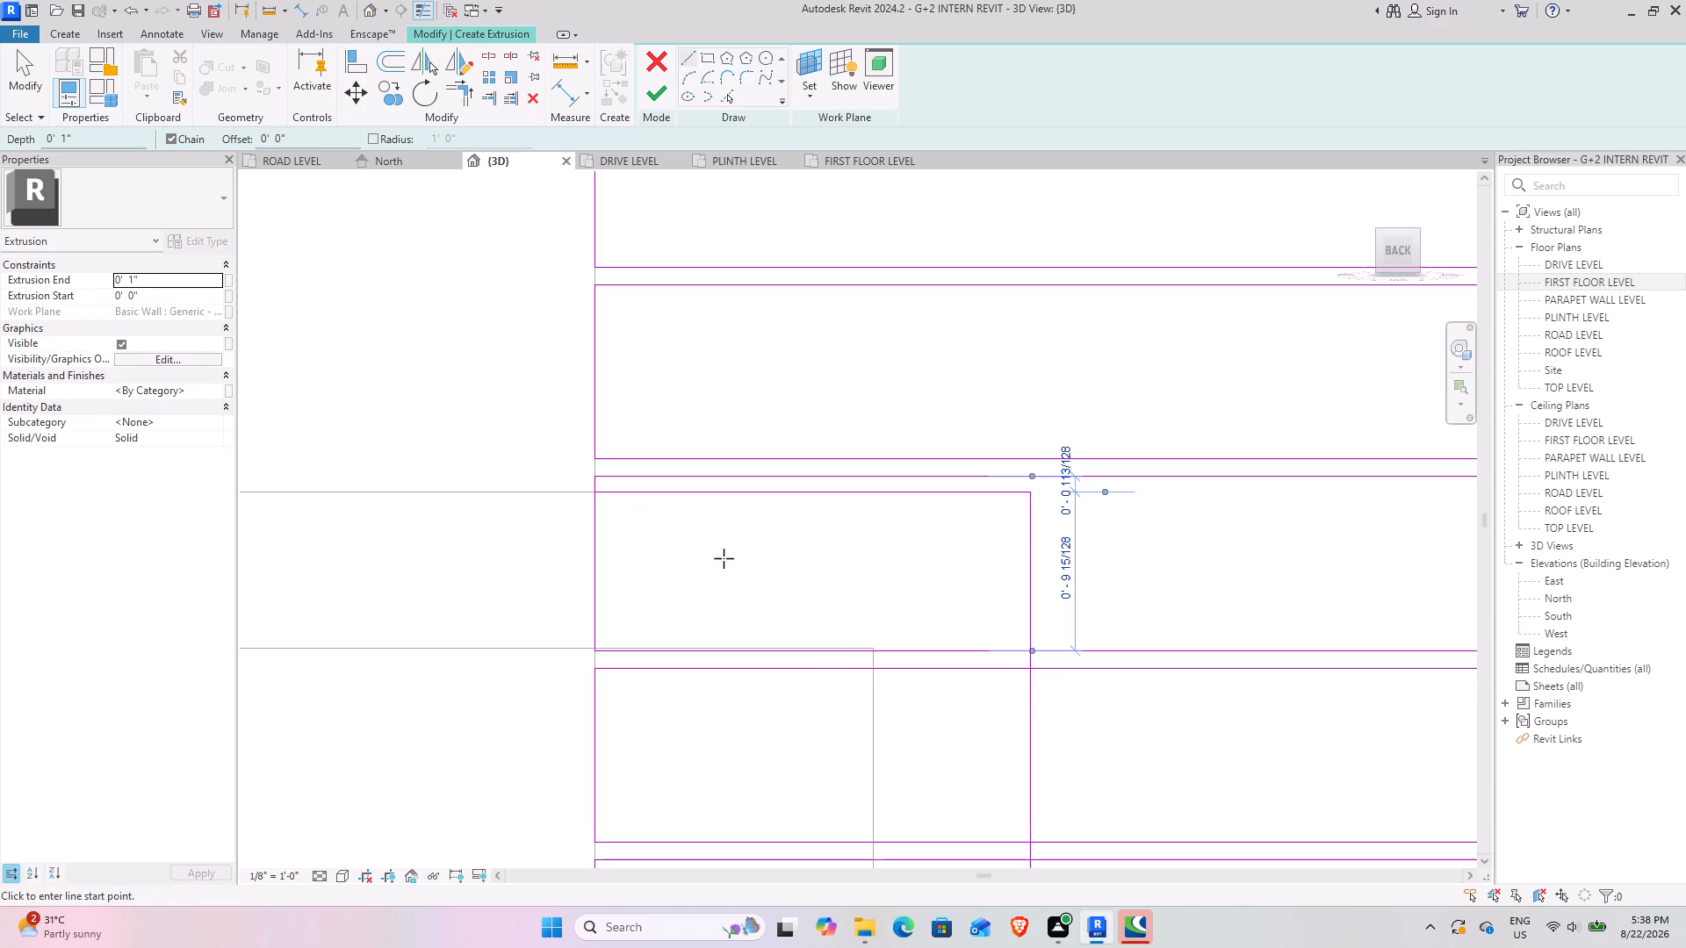
{"action": "key", "text": "Escape"}
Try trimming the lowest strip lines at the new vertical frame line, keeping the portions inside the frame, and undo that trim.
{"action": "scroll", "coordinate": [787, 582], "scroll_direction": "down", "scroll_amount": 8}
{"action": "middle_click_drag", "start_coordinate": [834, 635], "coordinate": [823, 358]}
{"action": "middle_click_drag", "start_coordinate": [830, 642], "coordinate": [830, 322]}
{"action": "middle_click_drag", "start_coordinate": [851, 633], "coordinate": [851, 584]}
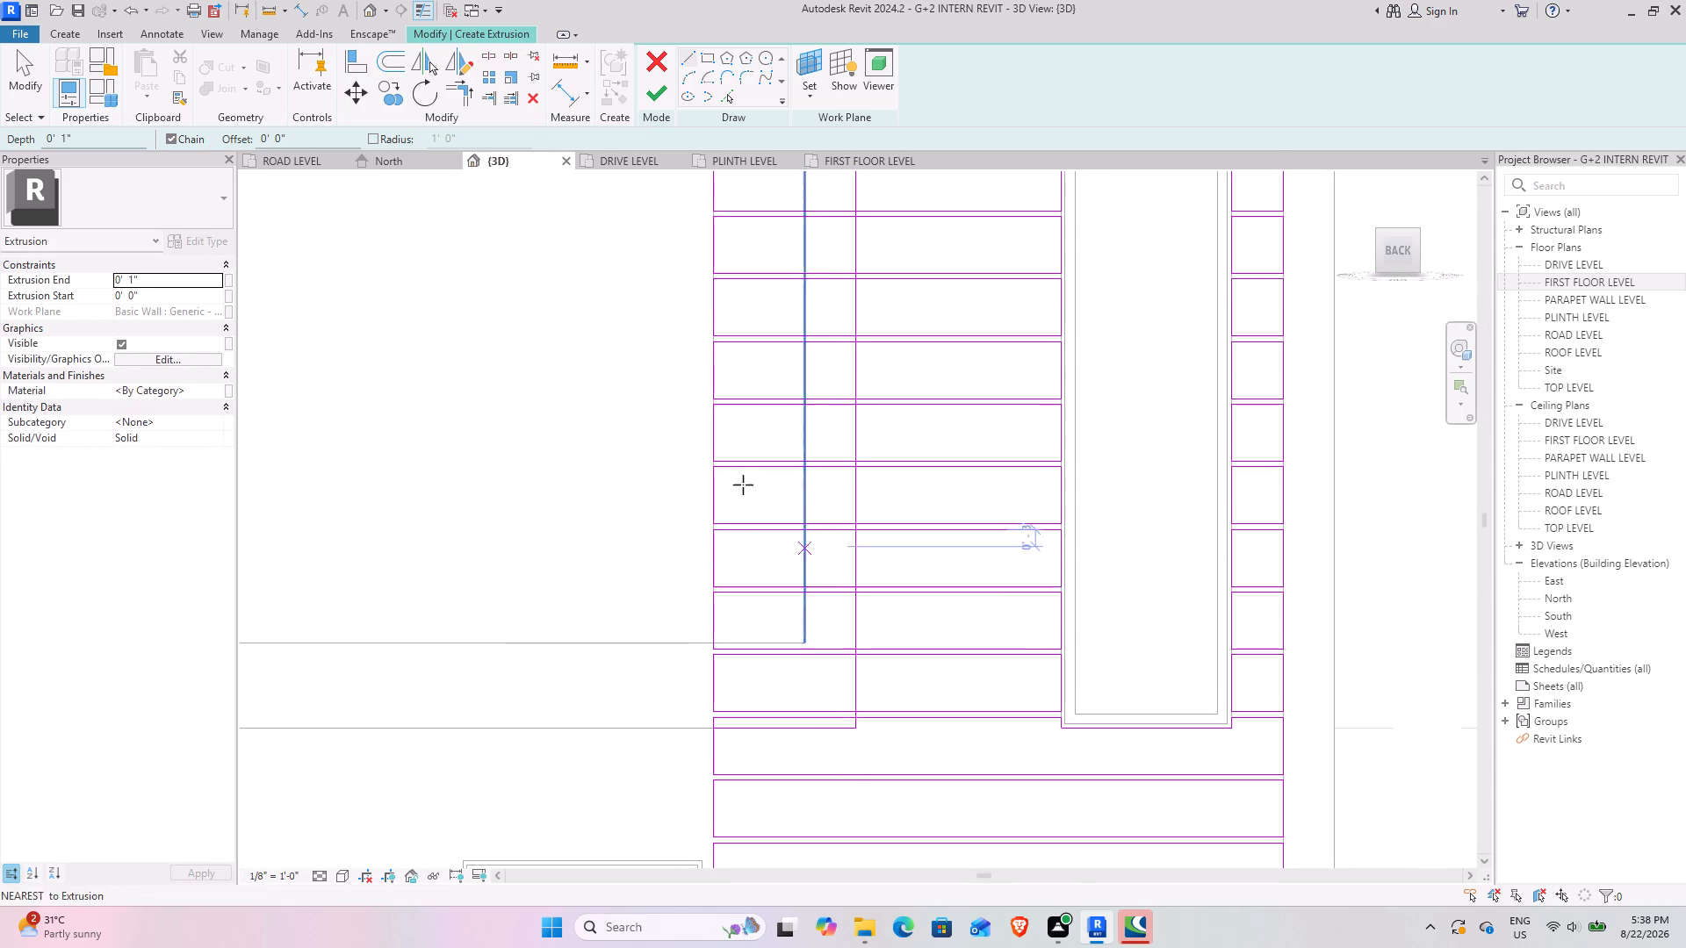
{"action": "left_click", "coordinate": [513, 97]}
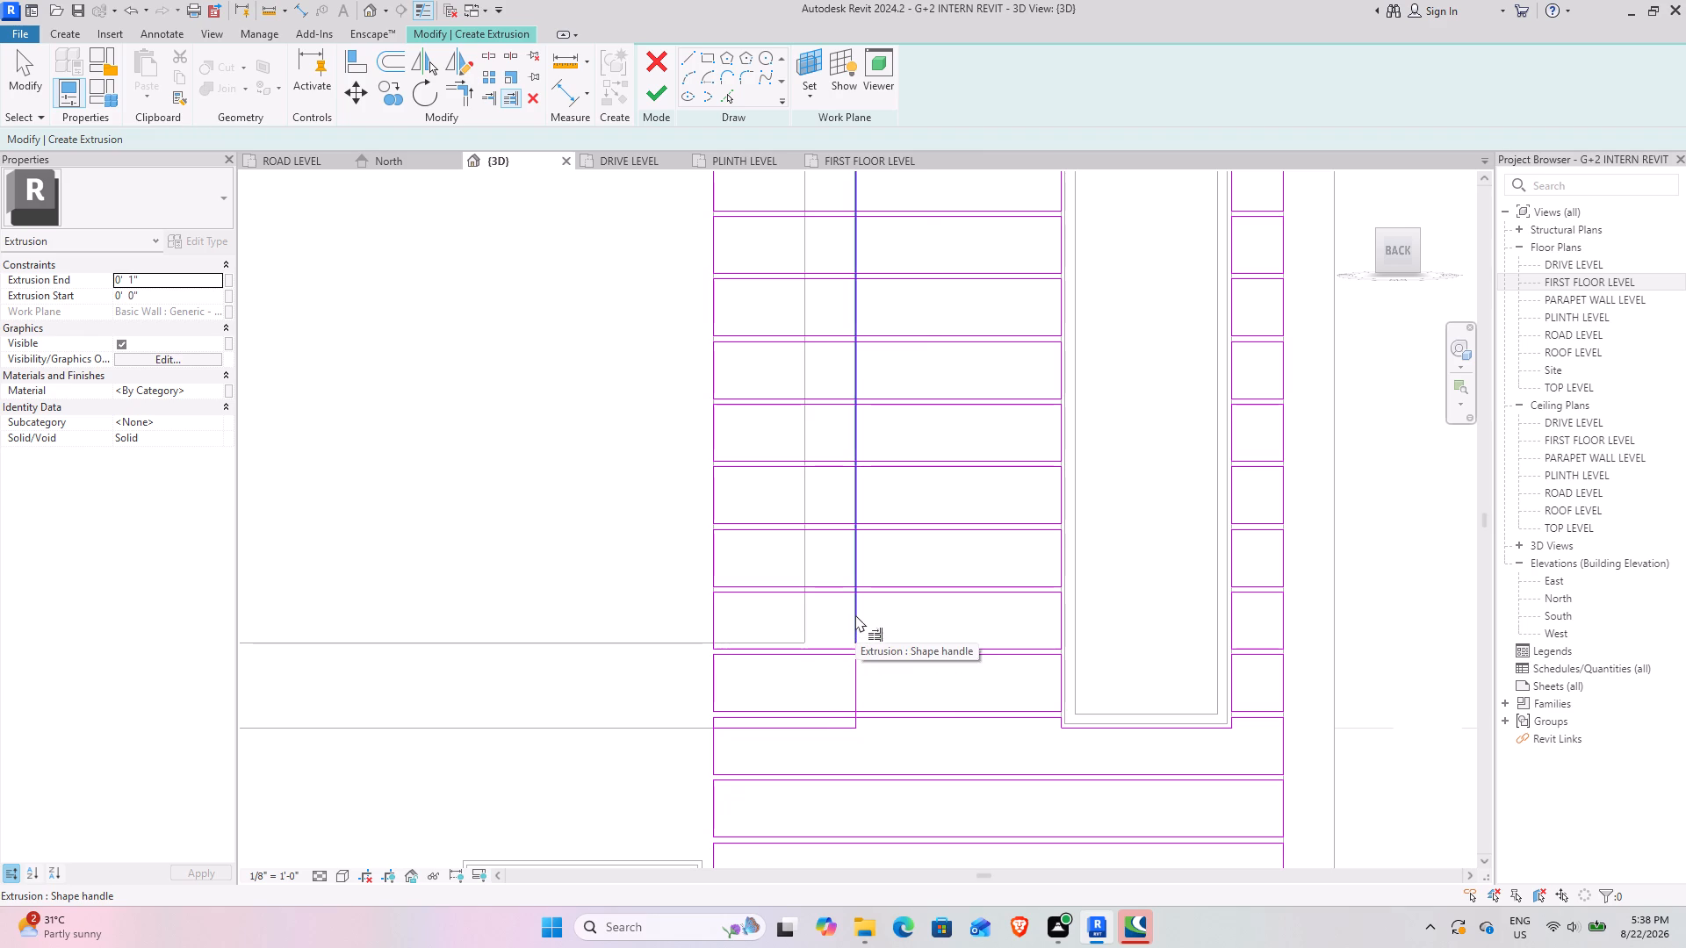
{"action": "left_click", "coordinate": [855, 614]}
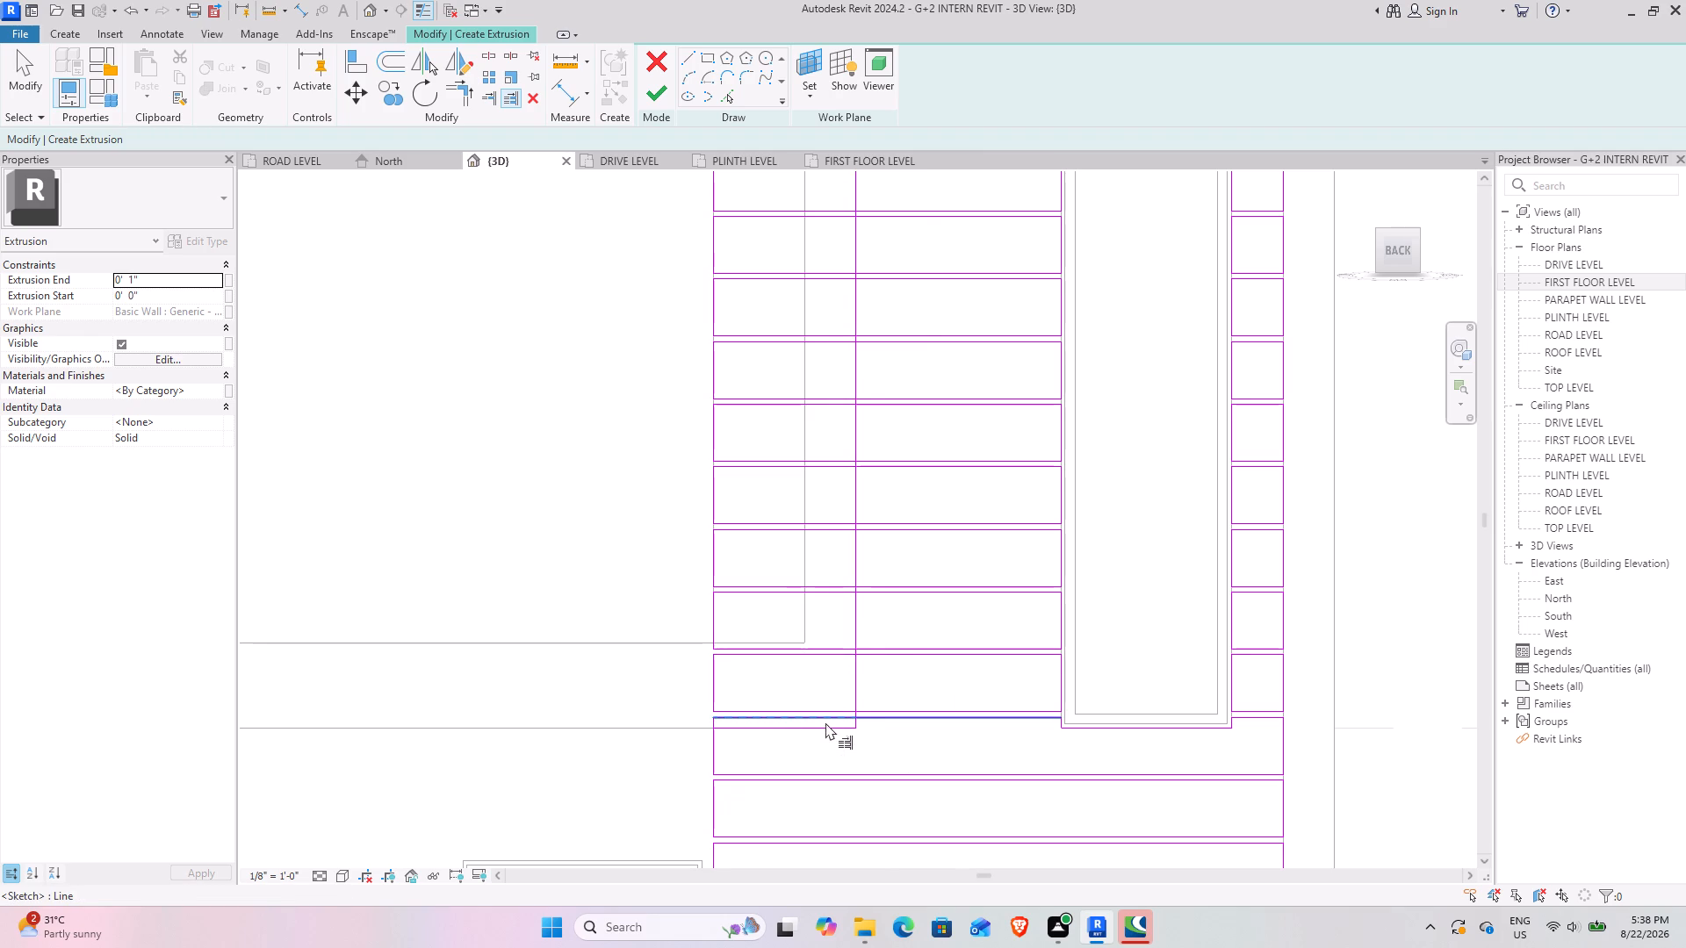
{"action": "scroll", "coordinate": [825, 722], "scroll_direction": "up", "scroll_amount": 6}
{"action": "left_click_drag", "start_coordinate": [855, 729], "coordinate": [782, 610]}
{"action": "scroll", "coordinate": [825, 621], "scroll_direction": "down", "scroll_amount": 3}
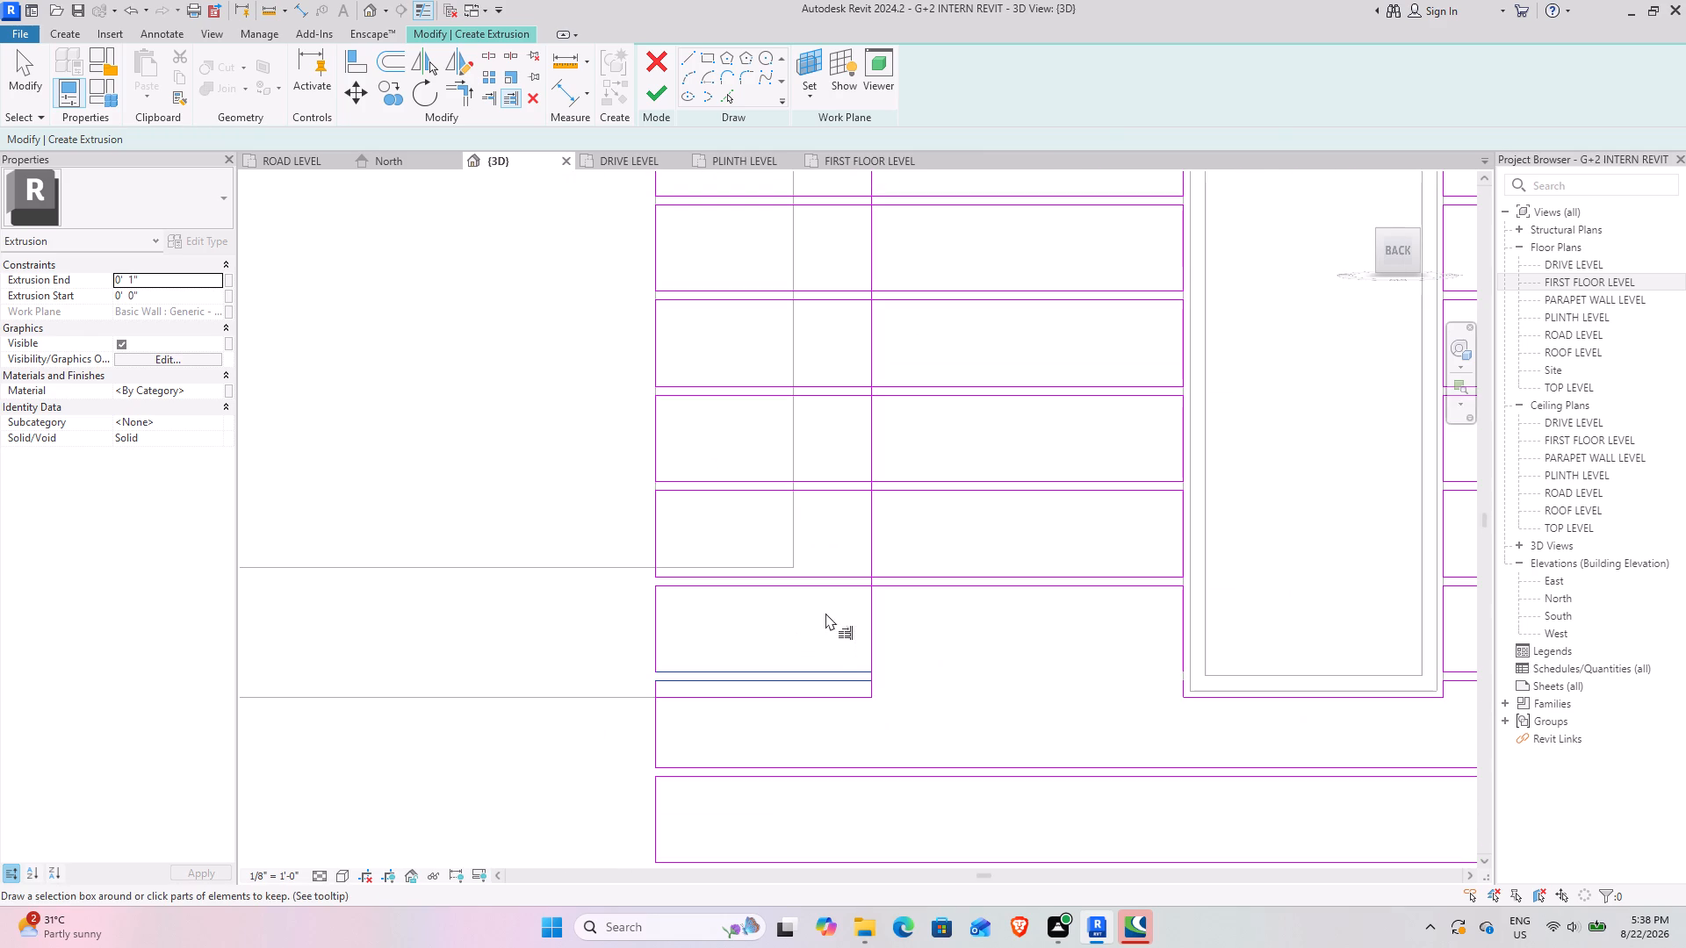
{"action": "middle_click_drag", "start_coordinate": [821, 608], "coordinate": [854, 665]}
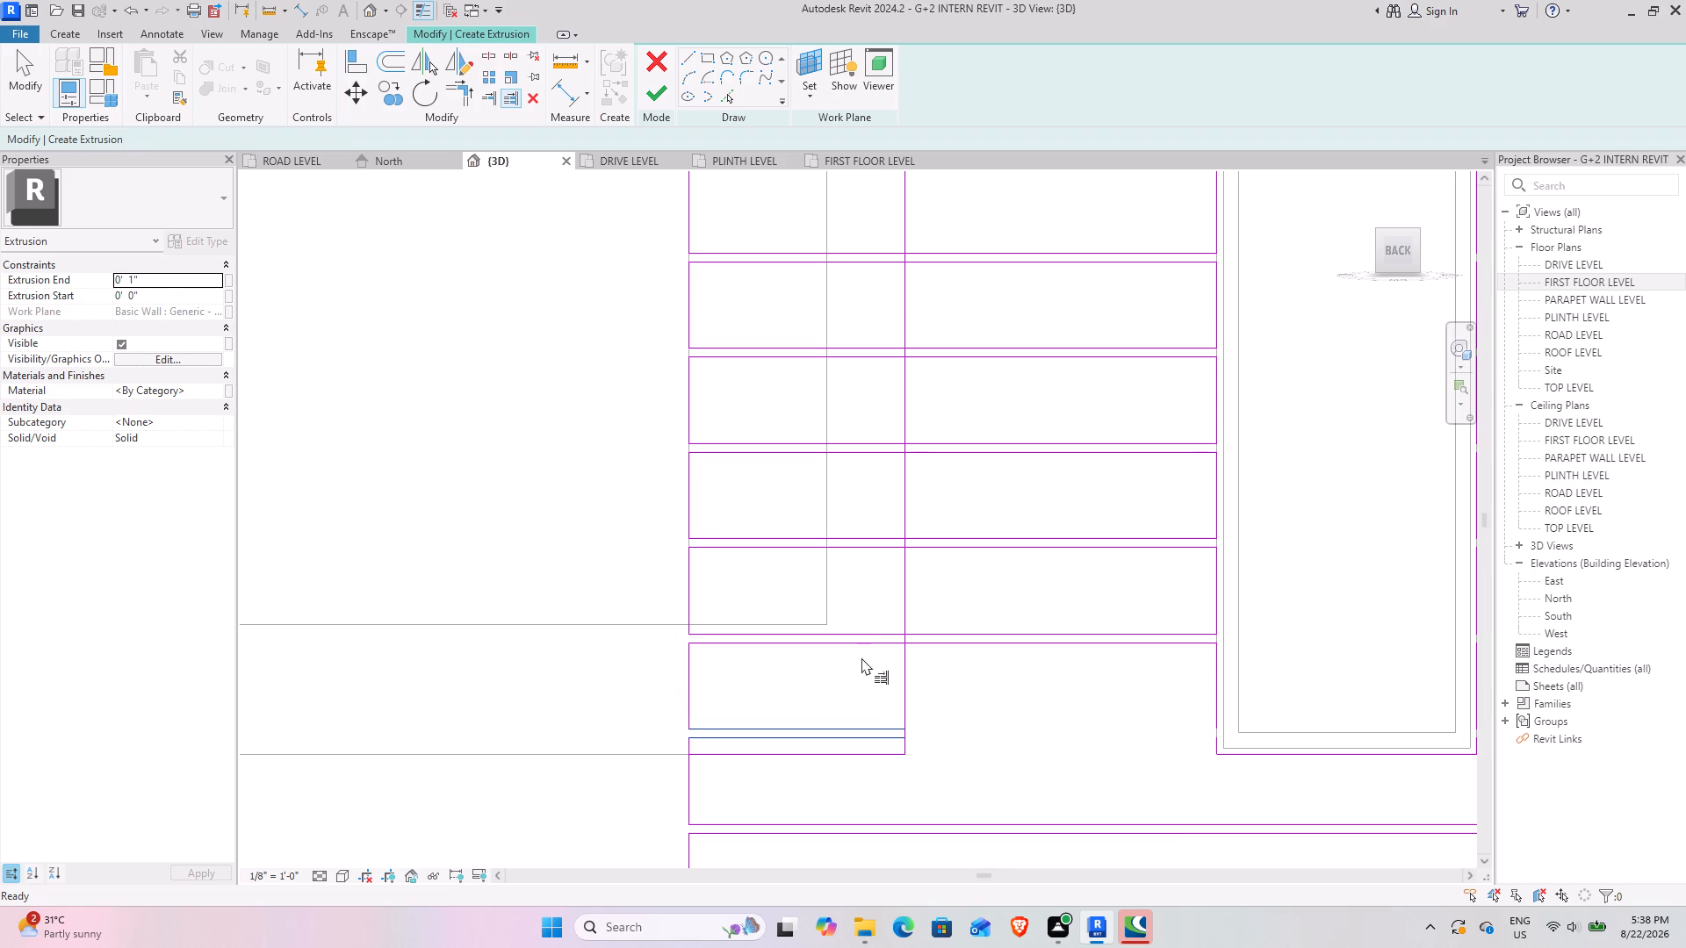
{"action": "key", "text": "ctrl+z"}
Trim the strip lines crossing the frame to its new vertical line, keeping the portions between the frame and the tall window.
{"action": "scroll", "coordinate": [873, 637], "scroll_direction": "down", "scroll_amount": 4}
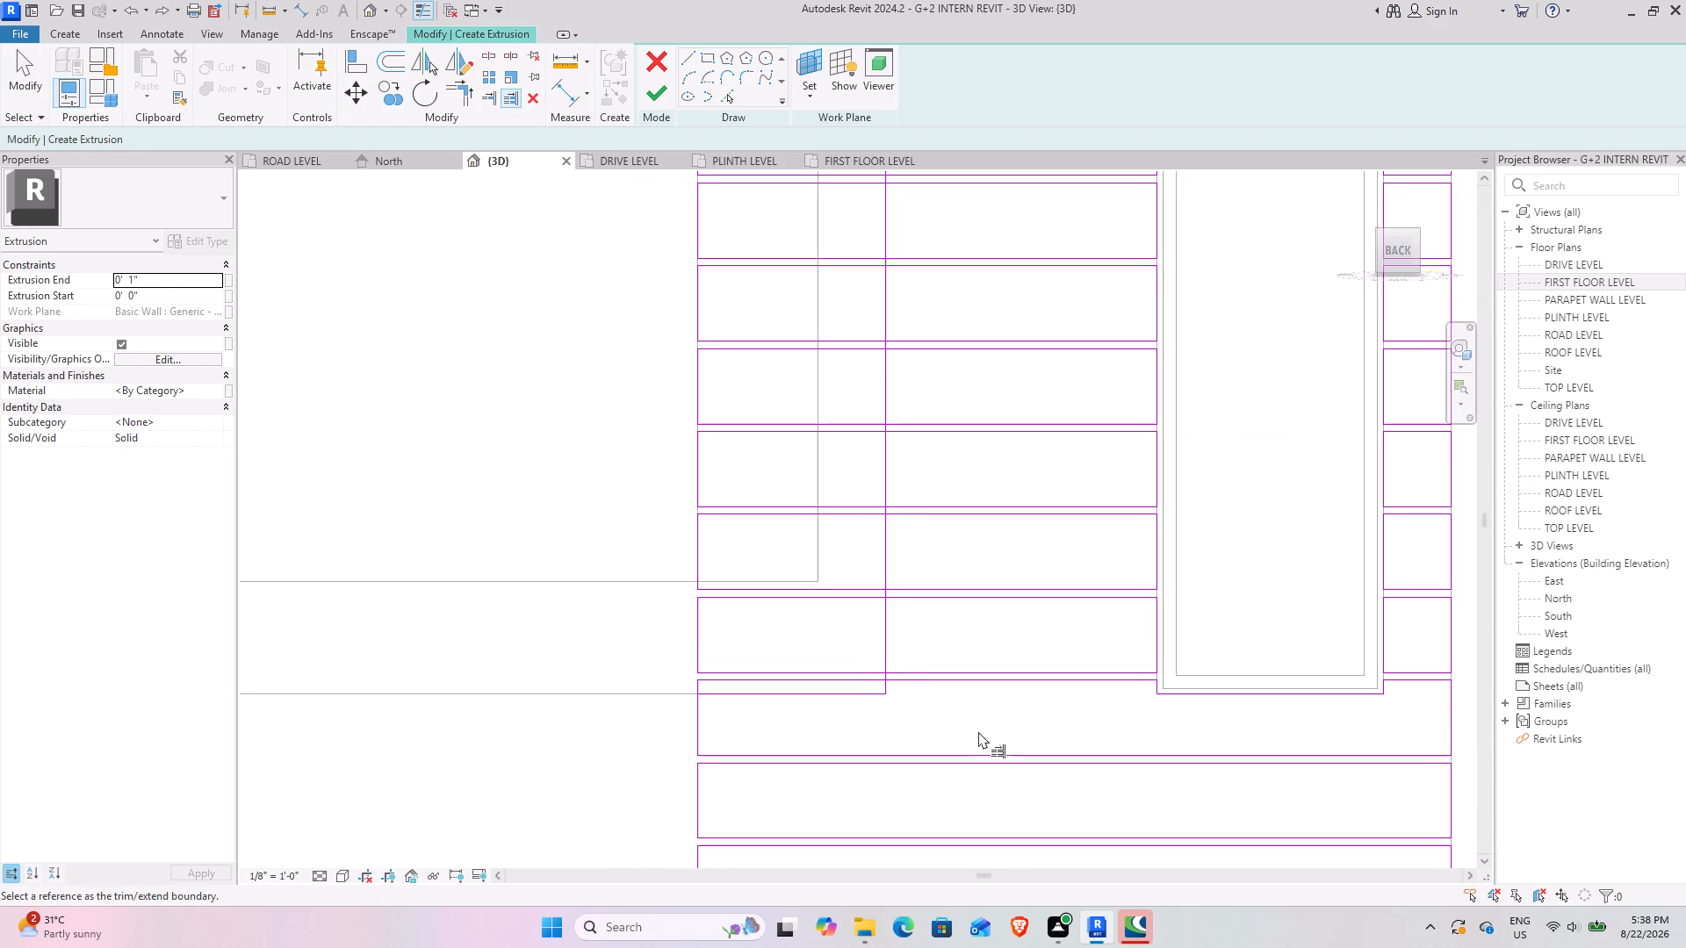
{"action": "left_click", "coordinate": [883, 637]}
{"action": "left_click_drag", "start_coordinate": [1058, 742], "coordinate": [978, 420]}
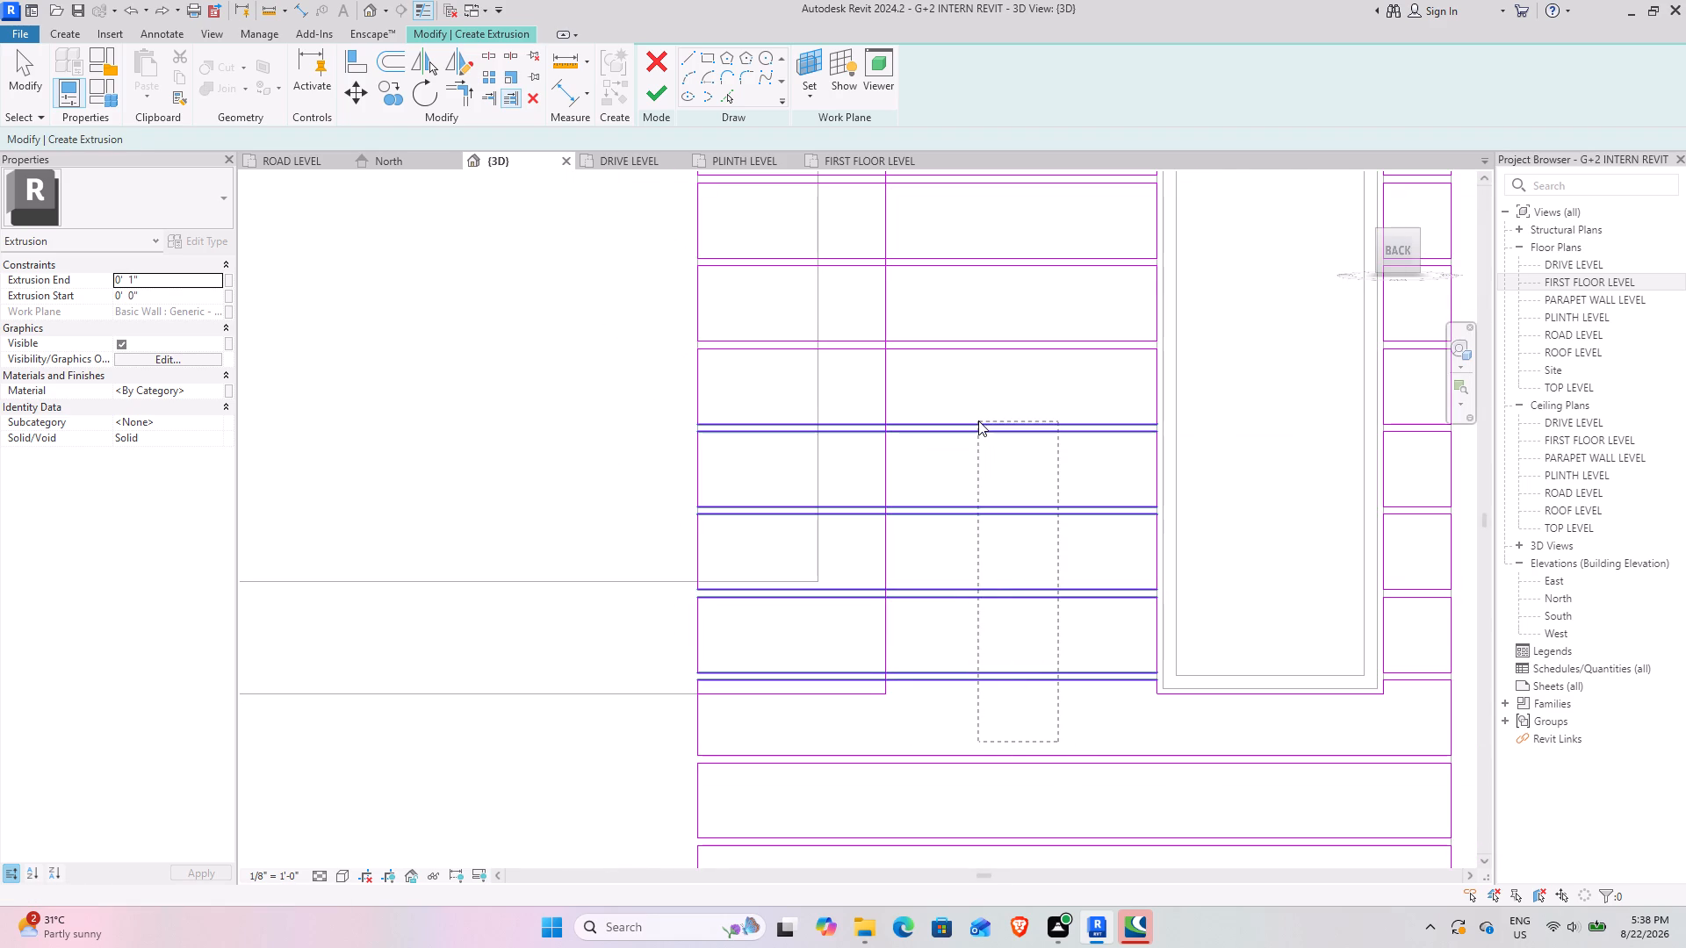
{"action": "middle_click_drag", "start_coordinate": [970, 399], "coordinate": [973, 683]}
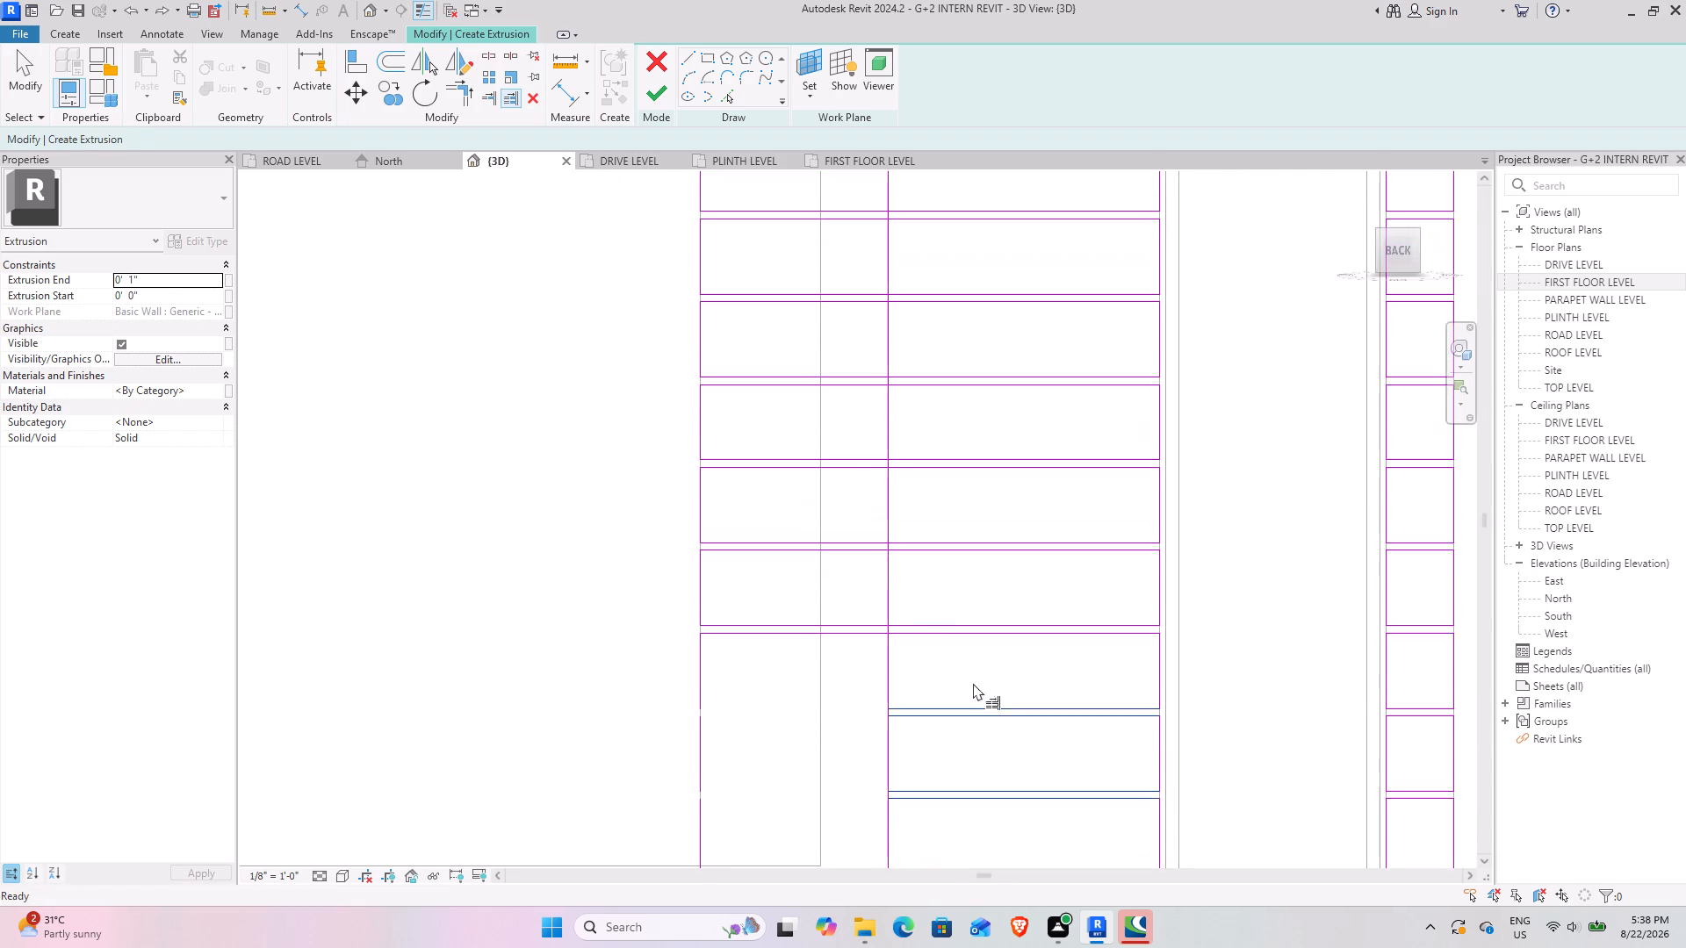
{"action": "scroll", "coordinate": [978, 643], "scroll_direction": "down", "scroll_amount": 4}
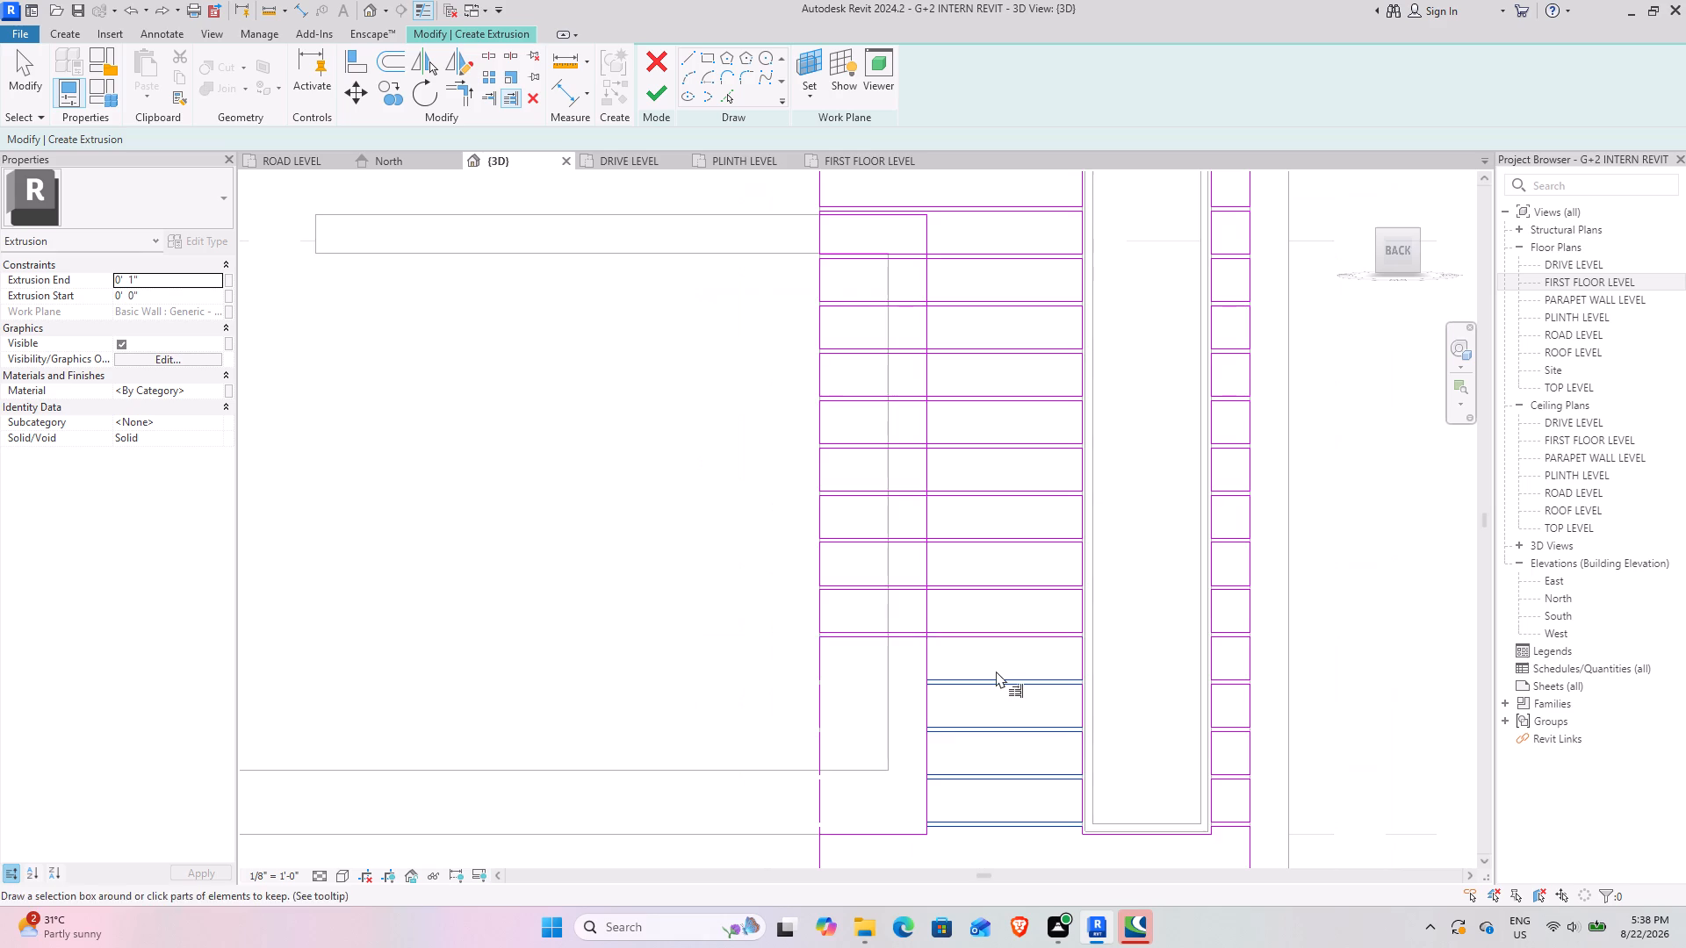
{"action": "middle_click_drag", "start_coordinate": [993, 670], "coordinate": [974, 715]}
{"action": "left_click_drag", "start_coordinate": [1005, 696], "coordinate": [976, 261]}
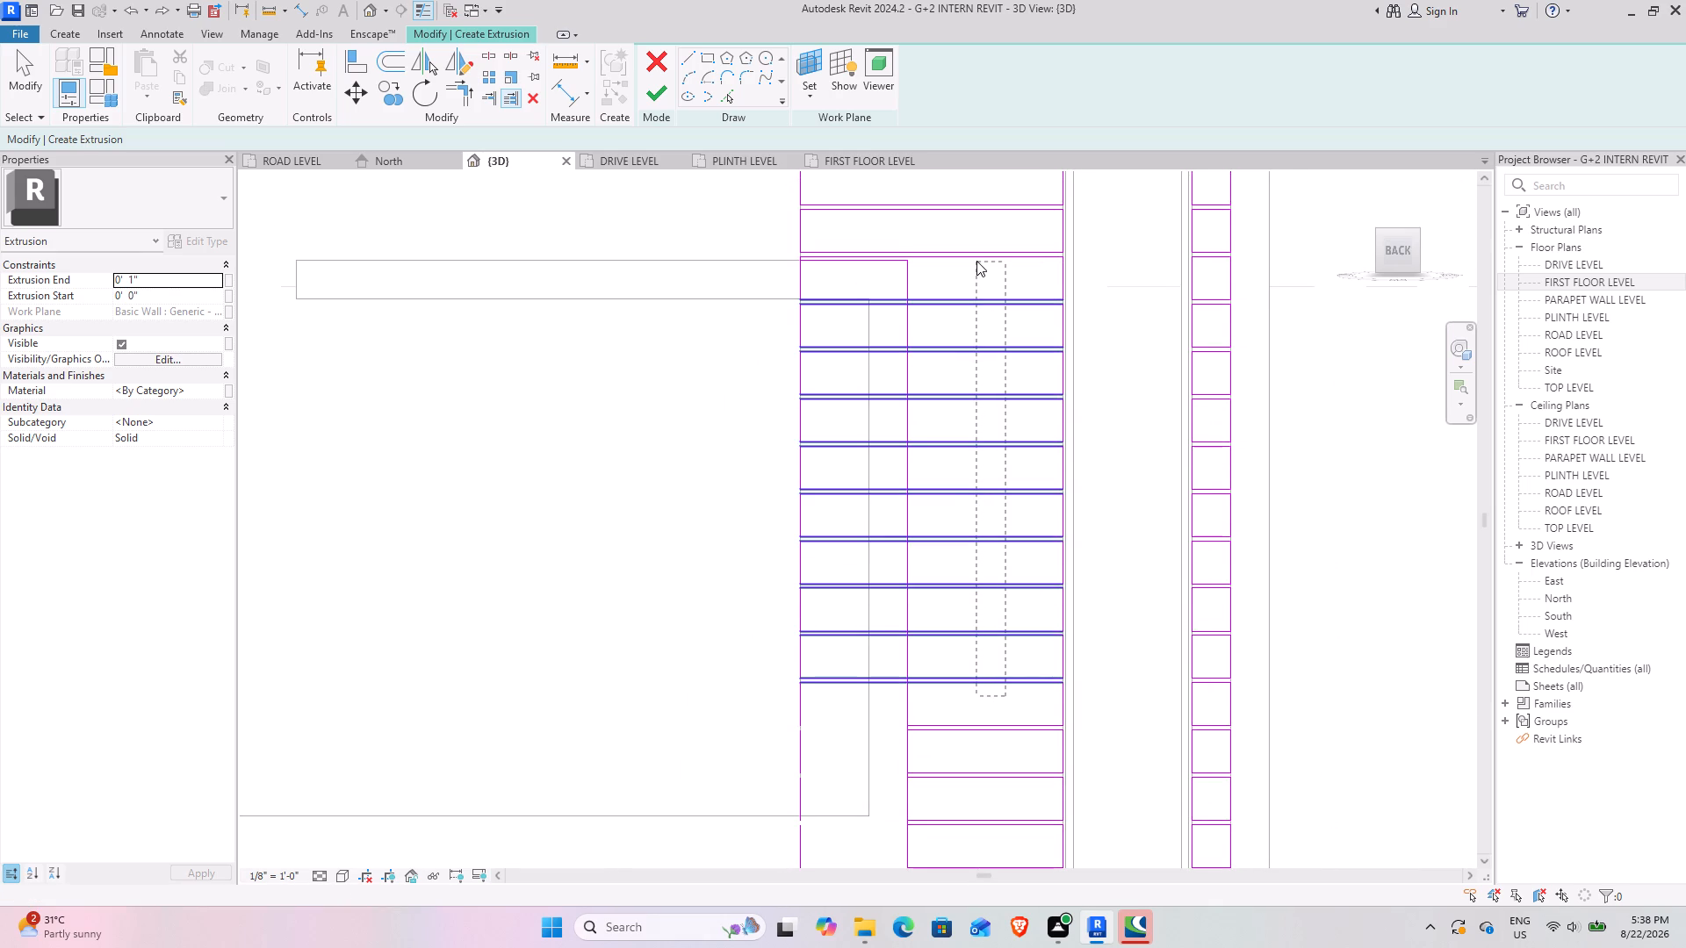
{"action": "scroll", "coordinate": [868, 230], "scroll_direction": "up", "scroll_amount": 4}
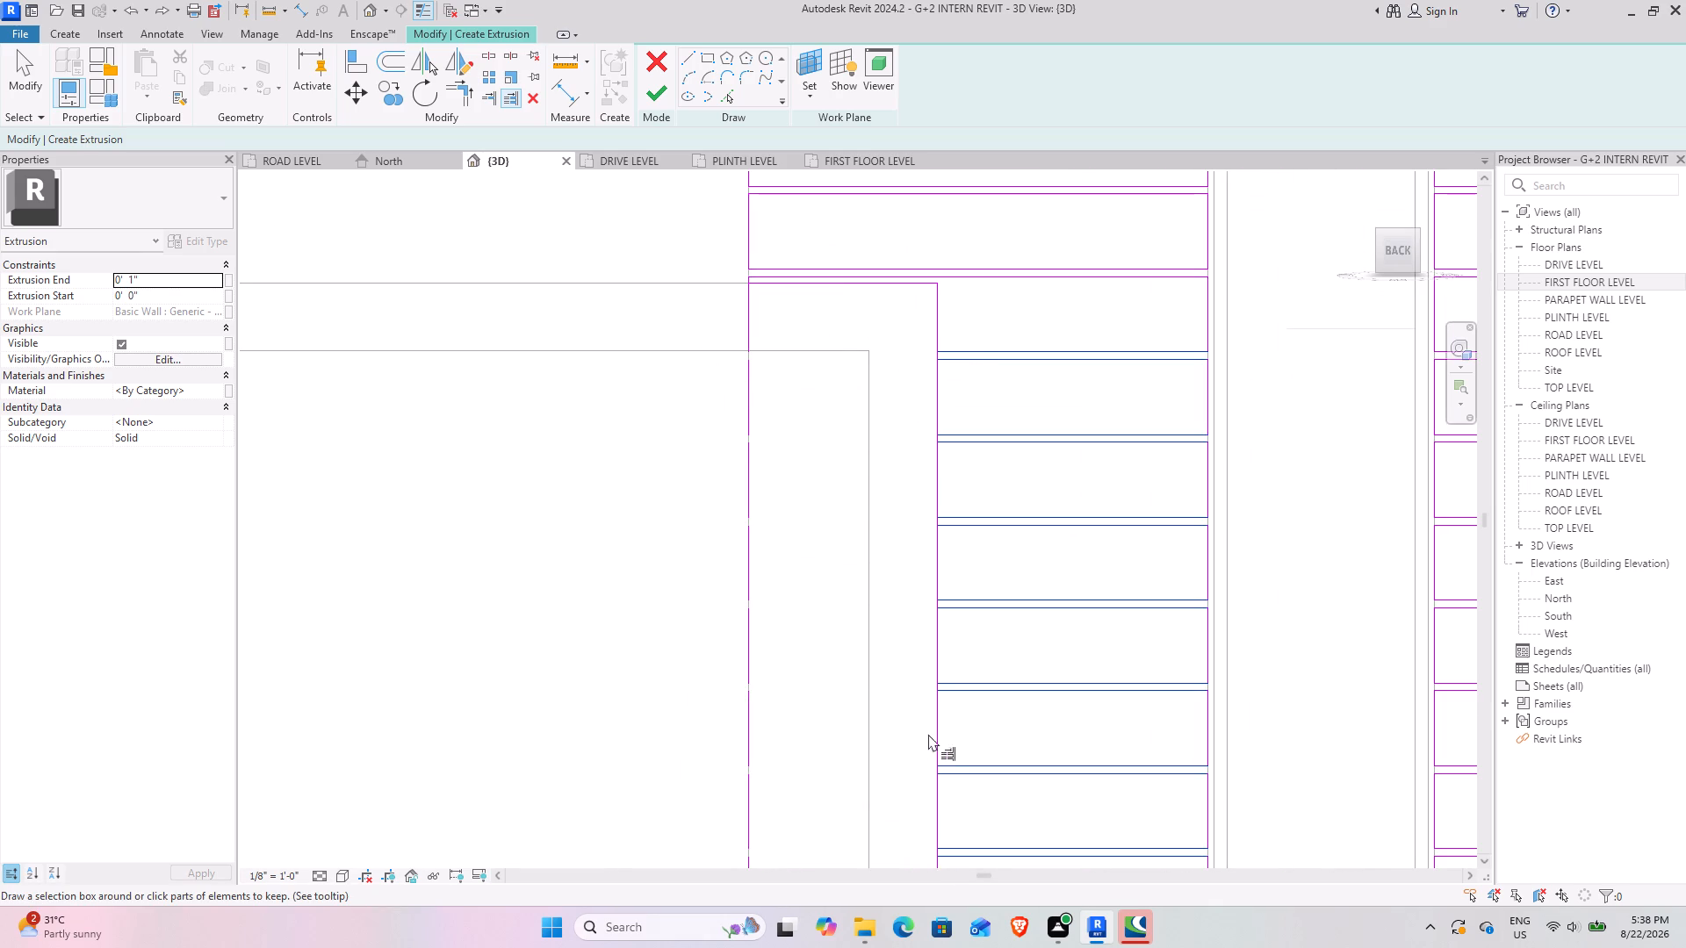
{"action": "scroll", "coordinate": [854, 478], "scroll_direction": "down", "scroll_amount": 3}
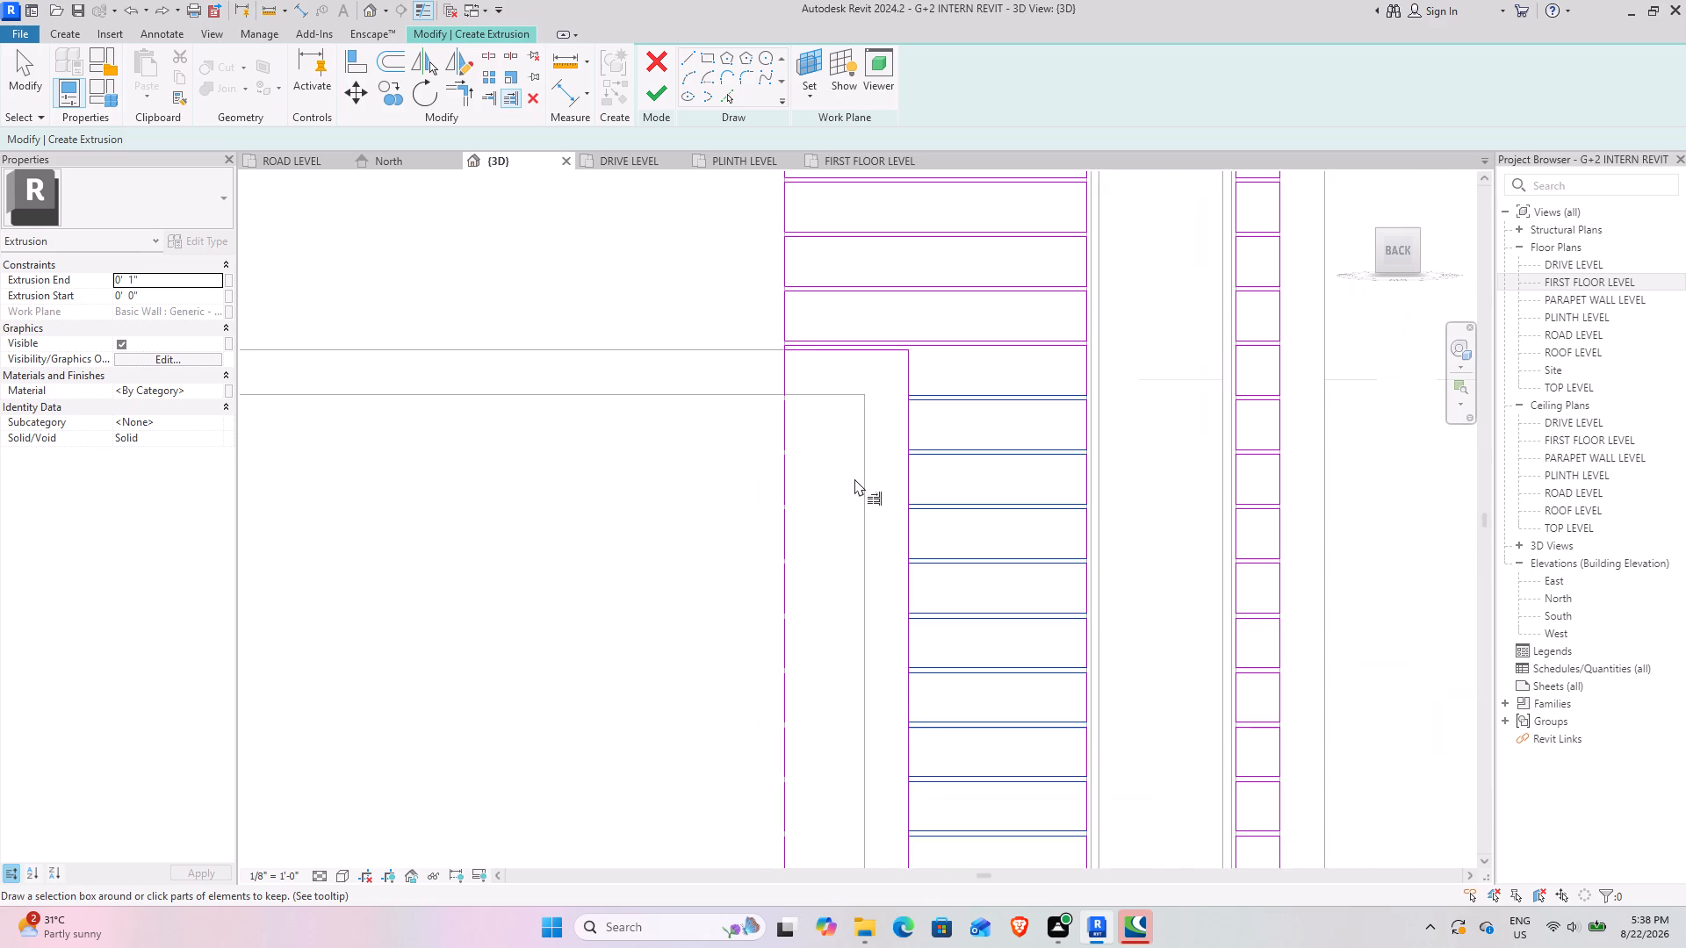
{"action": "scroll", "coordinate": [854, 478], "scroll_direction": "up", "scroll_amount": 2}
{"action": "key", "text": "Escape"}
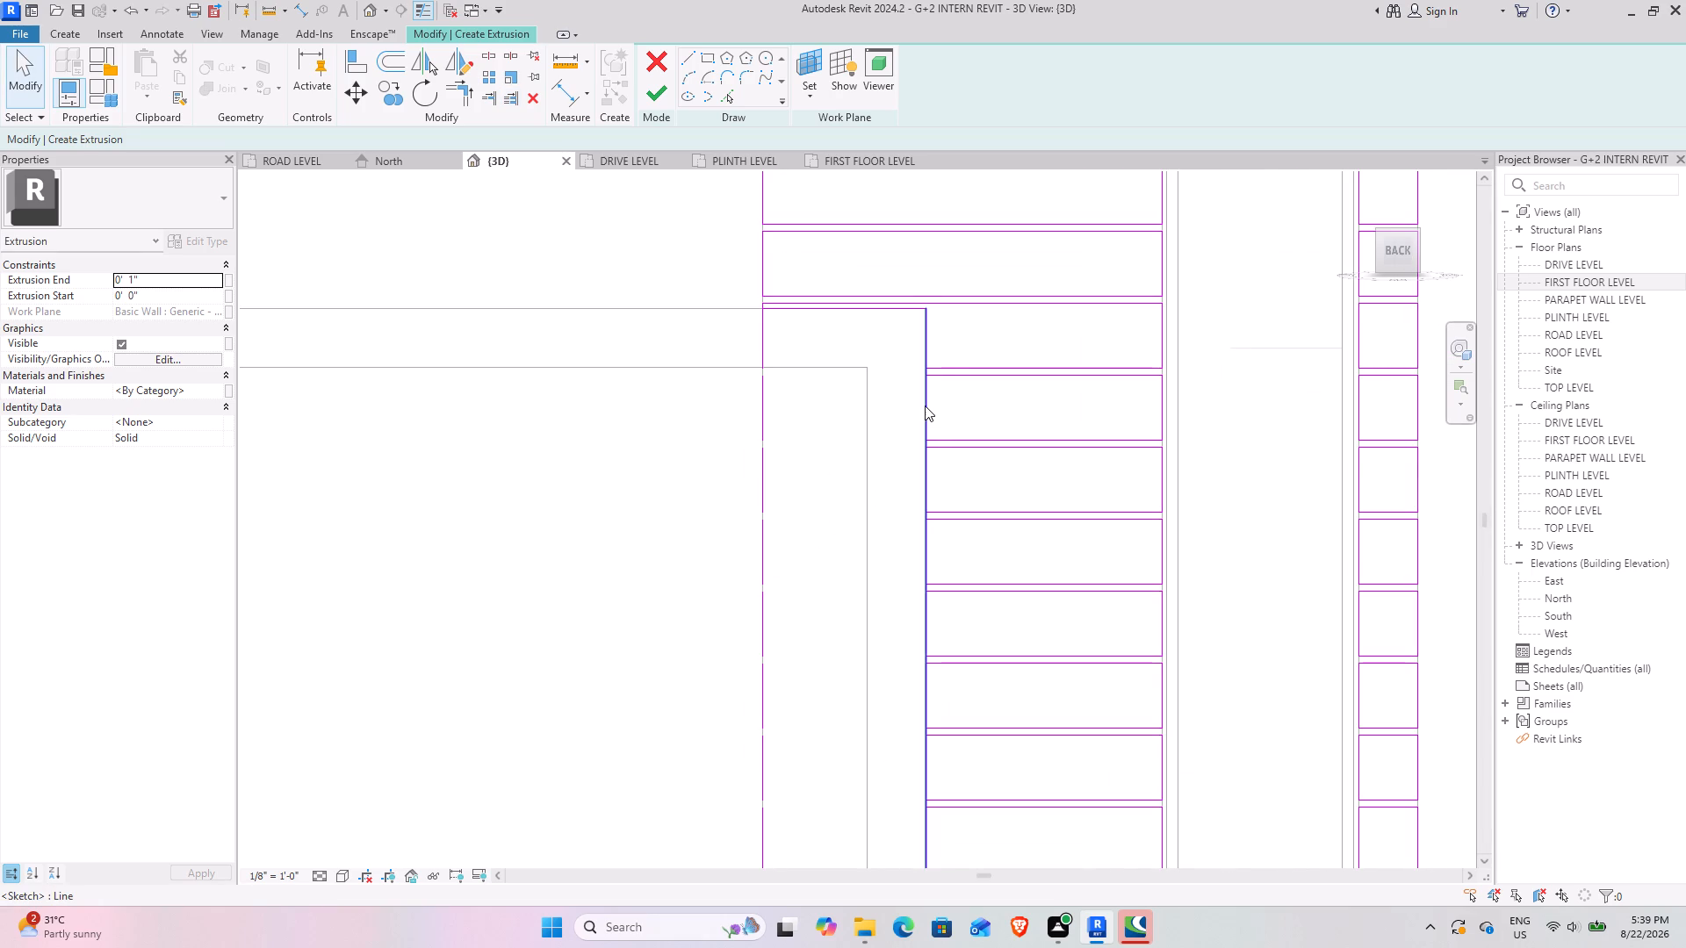
Delete the long vertical sketch line along the frame's outer edge.
{"action": "left_click", "coordinate": [924, 405]}
{"action": "left_click", "coordinate": [532, 95]}
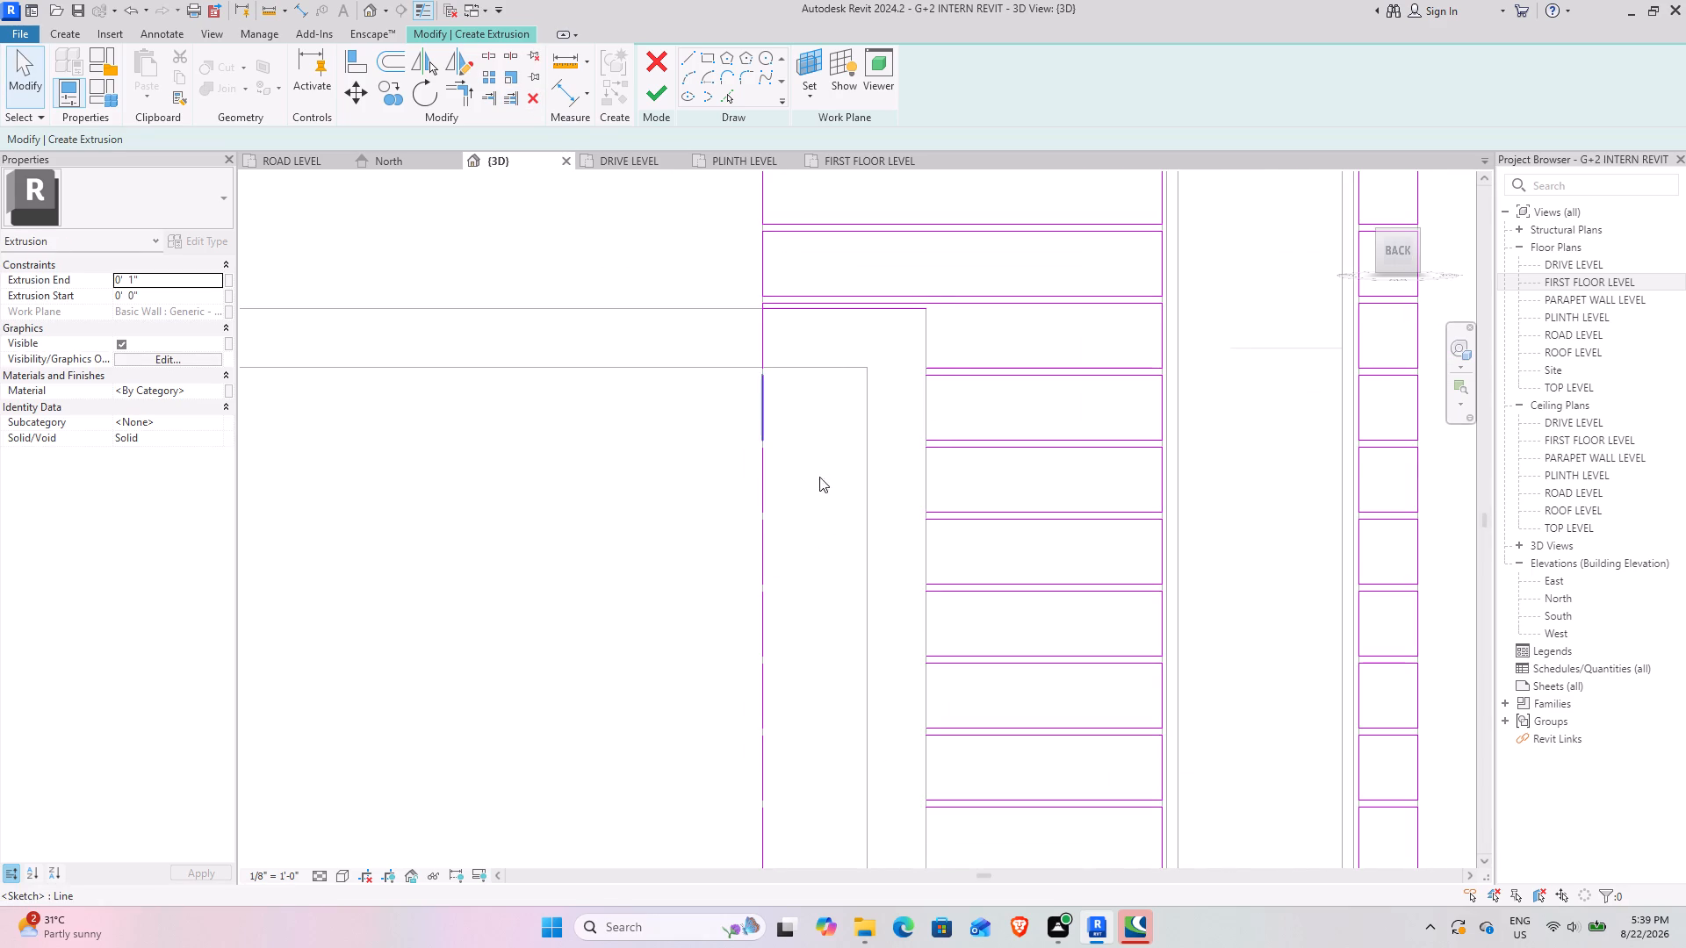
Move the leftover vertical strip-end segments inside the frame, along the projection's left boundary, horizontally to the frame's outer edge where the trimmed strips end.
{"action": "scroll", "coordinate": [919, 633], "scroll_direction": "down", "scroll_amount": 4}
{"action": "middle_click_drag", "start_coordinate": [905, 645], "coordinate": [868, 334]}
{"action": "middle_click_drag", "start_coordinate": [844, 506], "coordinate": [903, 387]}
{"action": "middle_click_drag", "start_coordinate": [901, 401], "coordinate": [893, 435]}
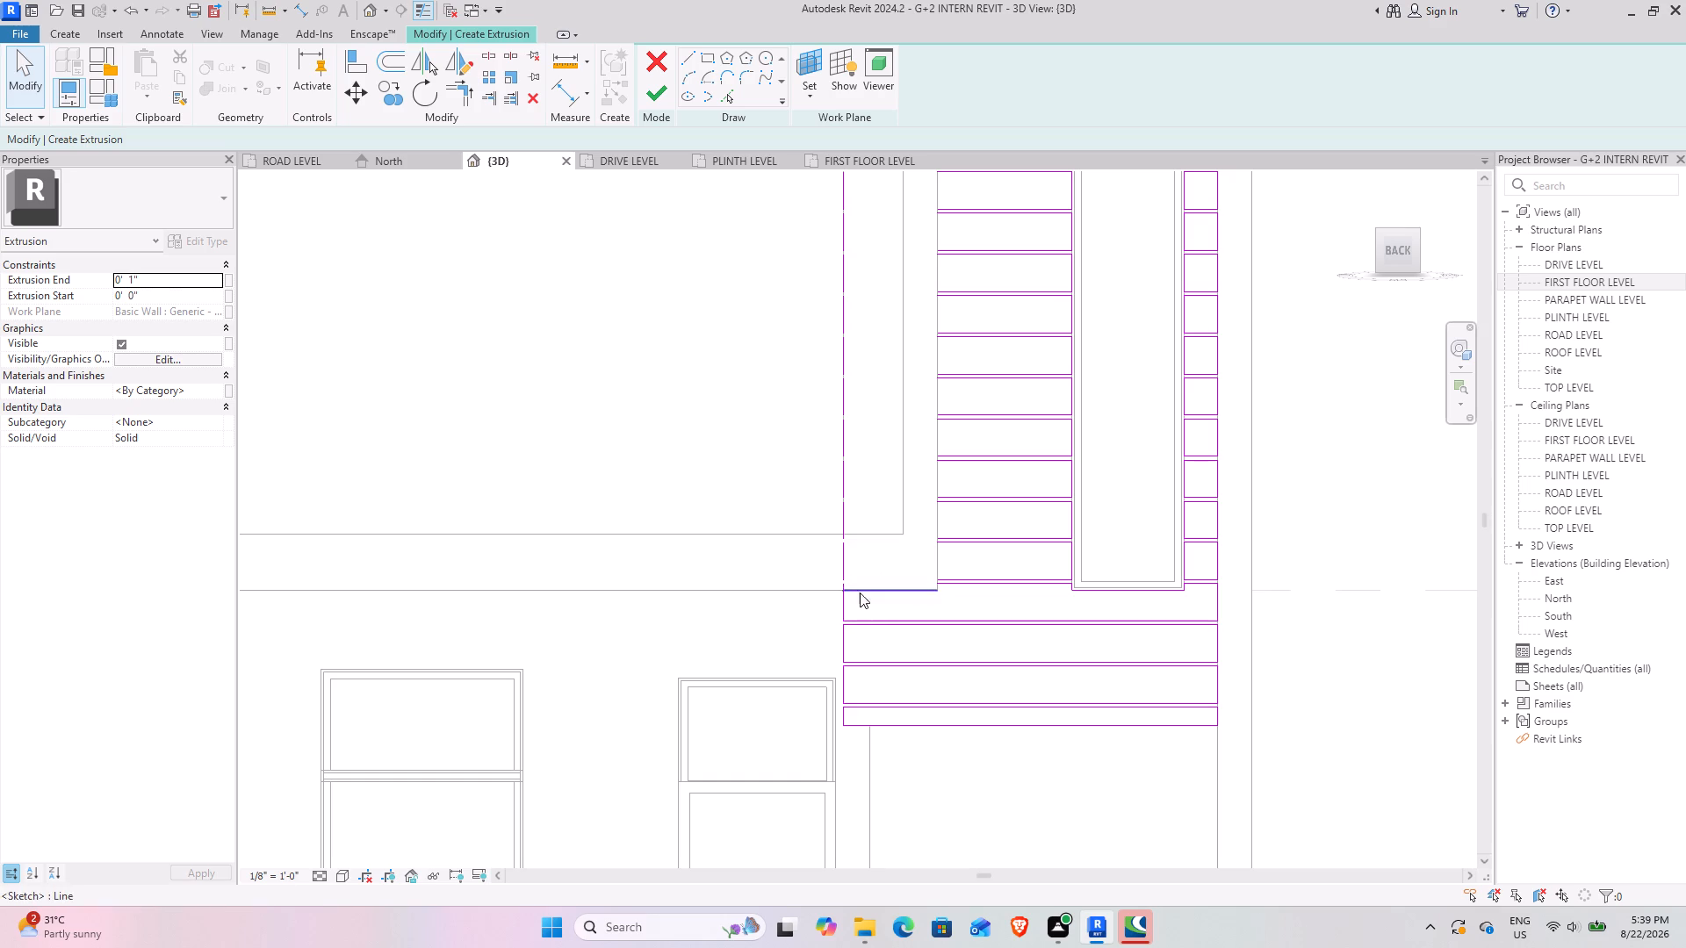
{"action": "scroll", "coordinate": [943, 561], "scroll_direction": "up", "scroll_amount": 9}
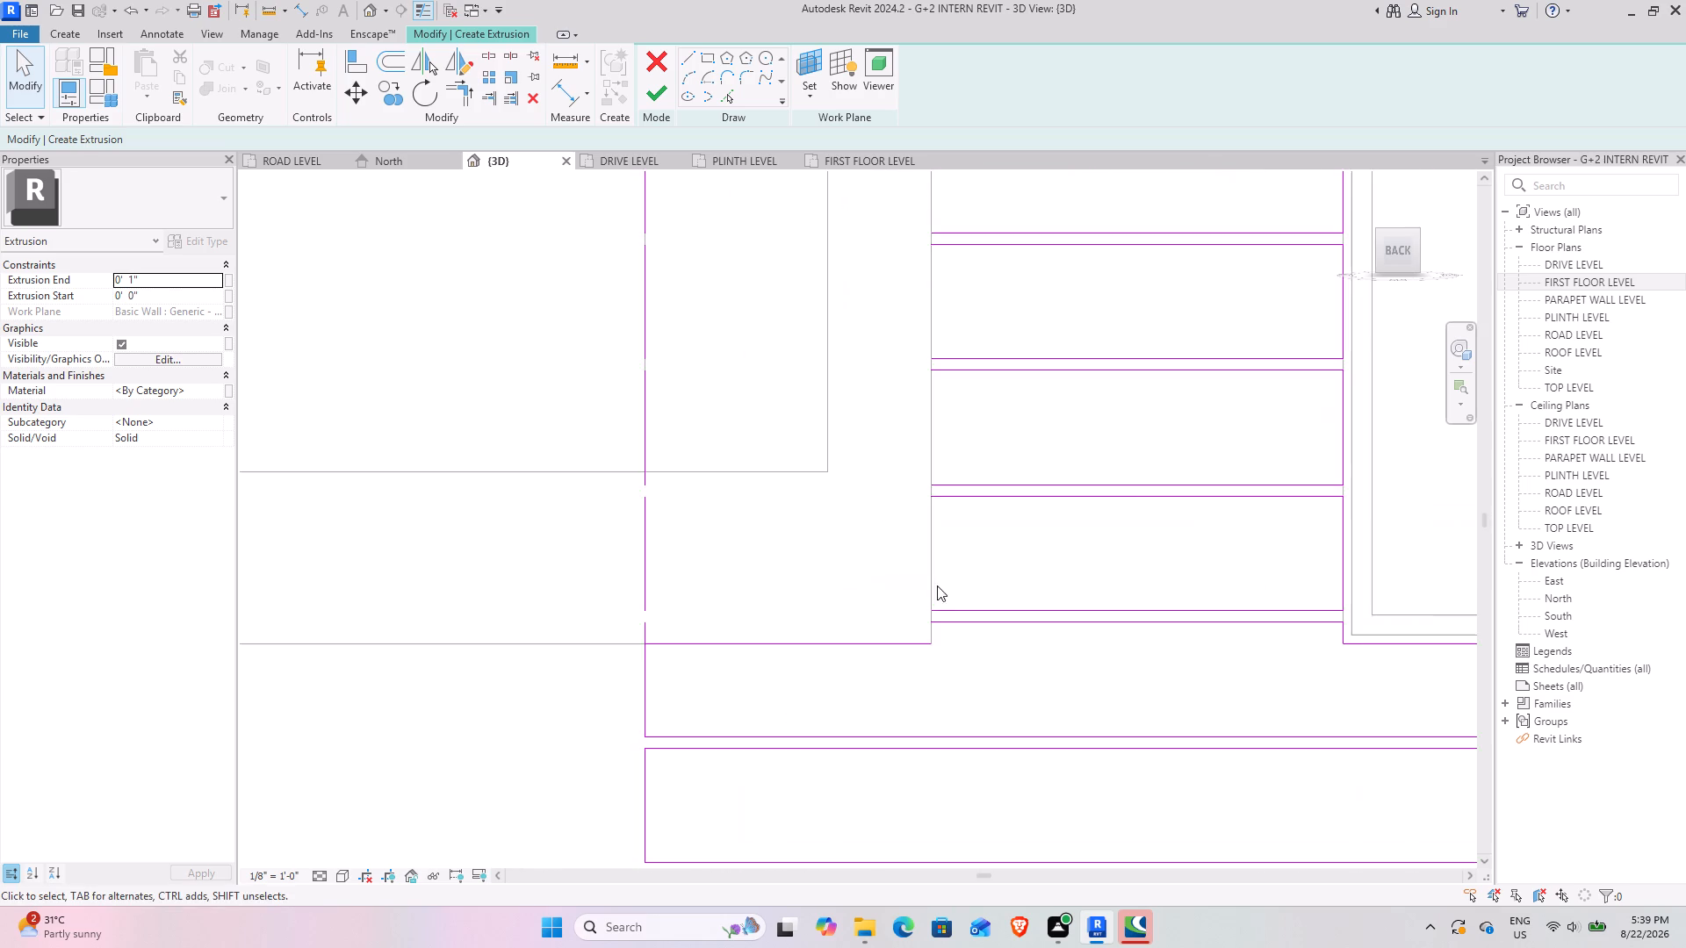
{"action": "scroll", "coordinate": [937, 585], "scroll_direction": "up", "scroll_amount": 5}
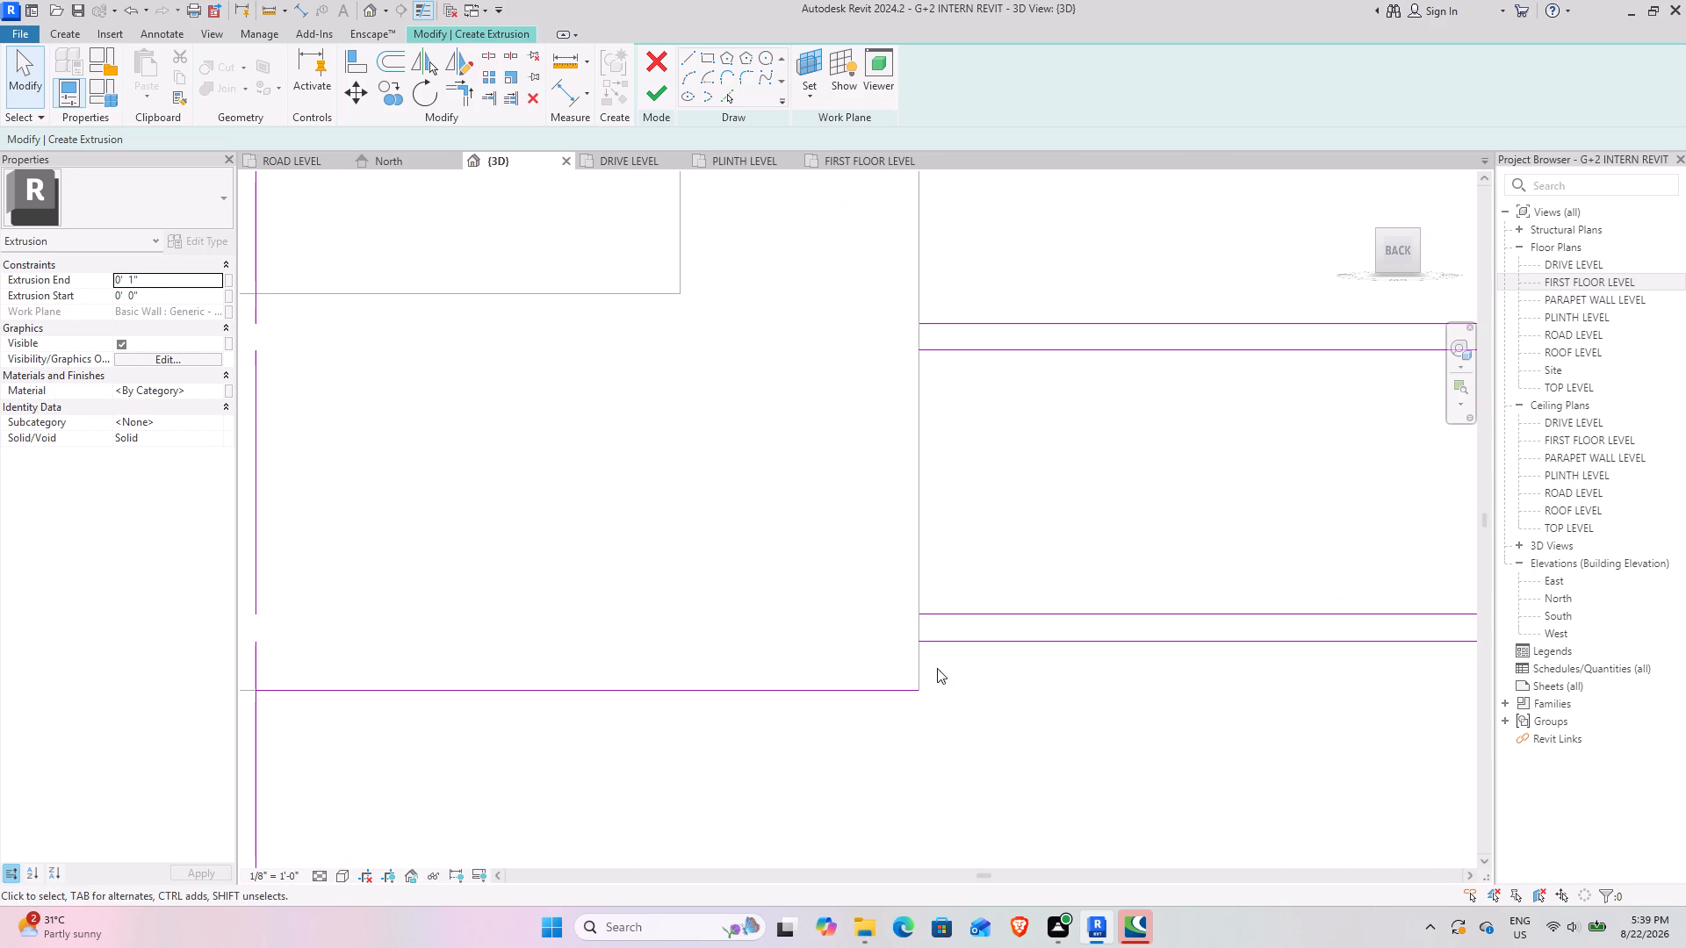
{"action": "scroll", "coordinate": [937, 668], "scroll_direction": "down", "scroll_amount": 8}
{"action": "left_click_drag", "start_coordinate": [785, 709], "coordinate": [712, 502]}
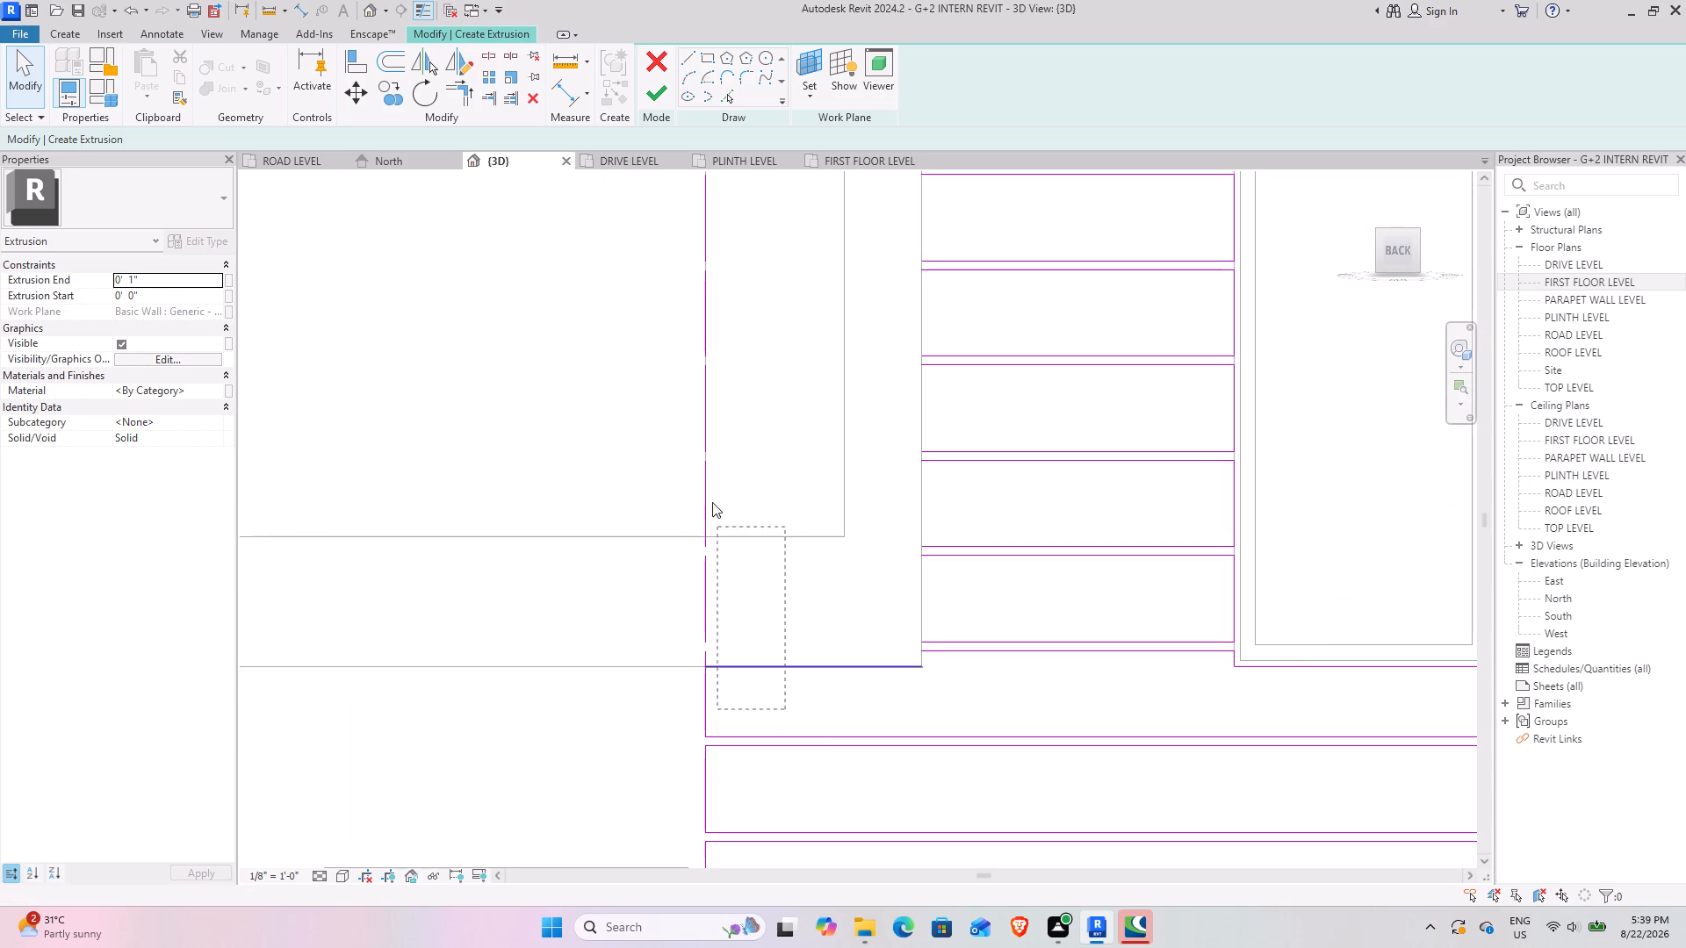
{"action": "left_click_drag", "start_coordinate": [712, 502], "coordinate": [638, 293]}
{"action": "middle_click_drag", "start_coordinate": [638, 293], "coordinate": [710, 769]}
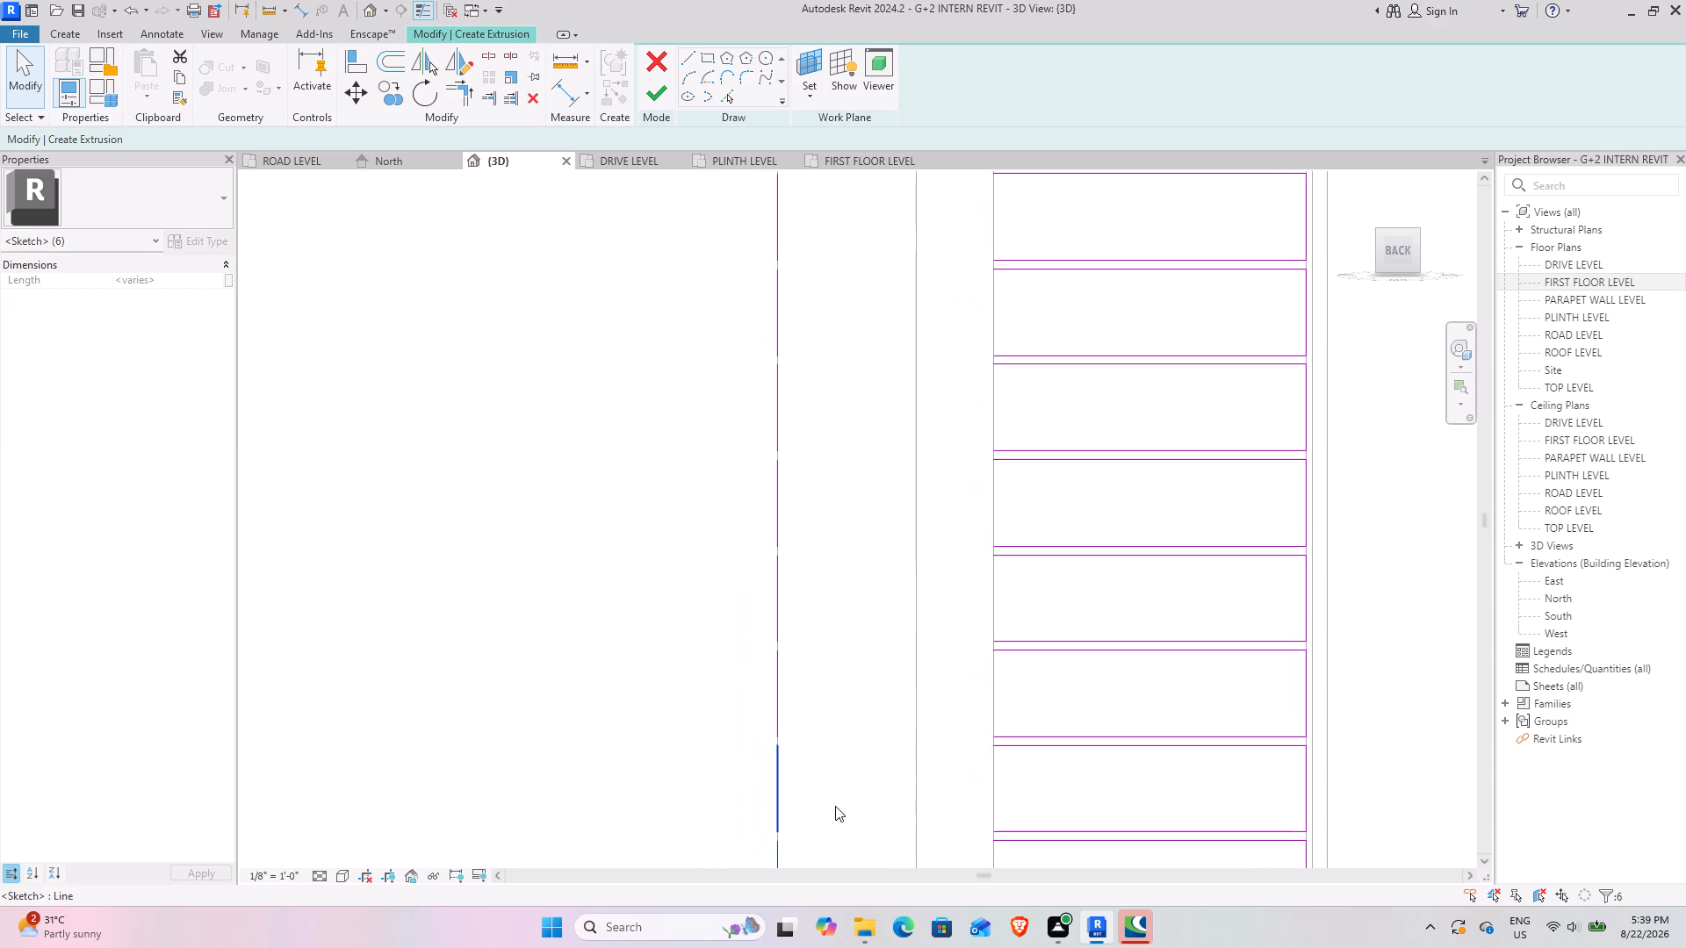
{"action": "left_click_drag", "start_coordinate": [850, 786], "coordinate": [707, 241], "text": "ctrl"}
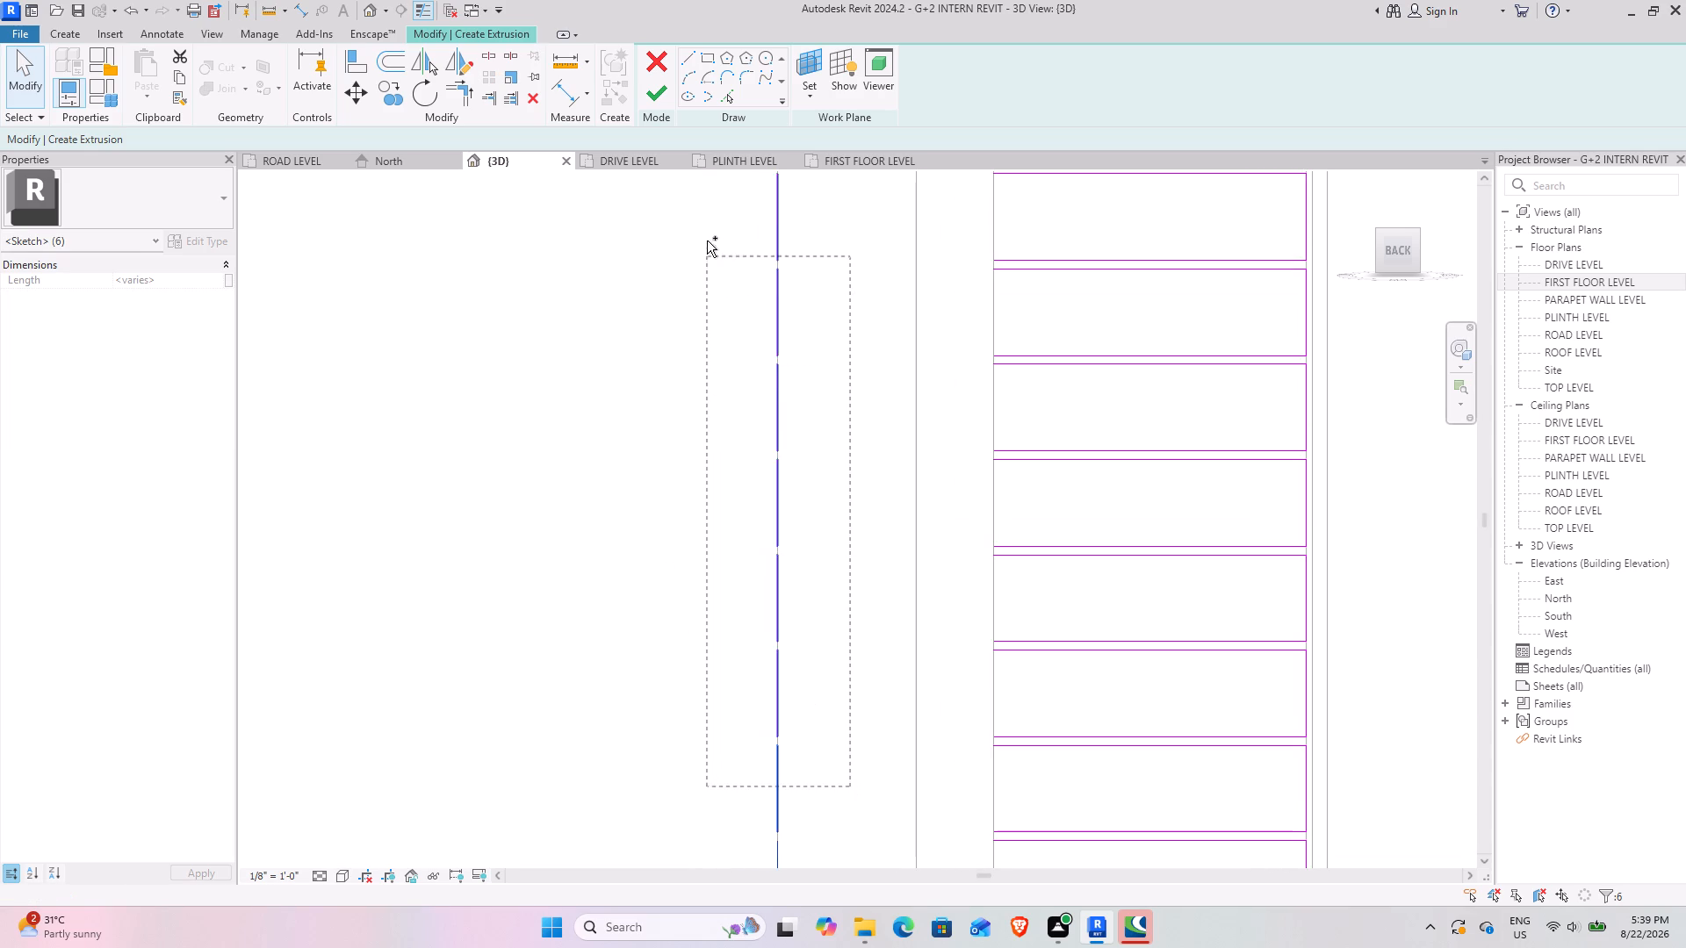
{"action": "left_click_drag", "start_coordinate": [707, 241], "coordinate": [707, 235], "text": "ctrl"}
{"action": "middle_click_drag", "start_coordinate": [728, 294], "coordinate": [790, 875]}
{"action": "left_click_drag", "start_coordinate": [914, 816], "coordinate": [877, 710], "text": "ctrl"}
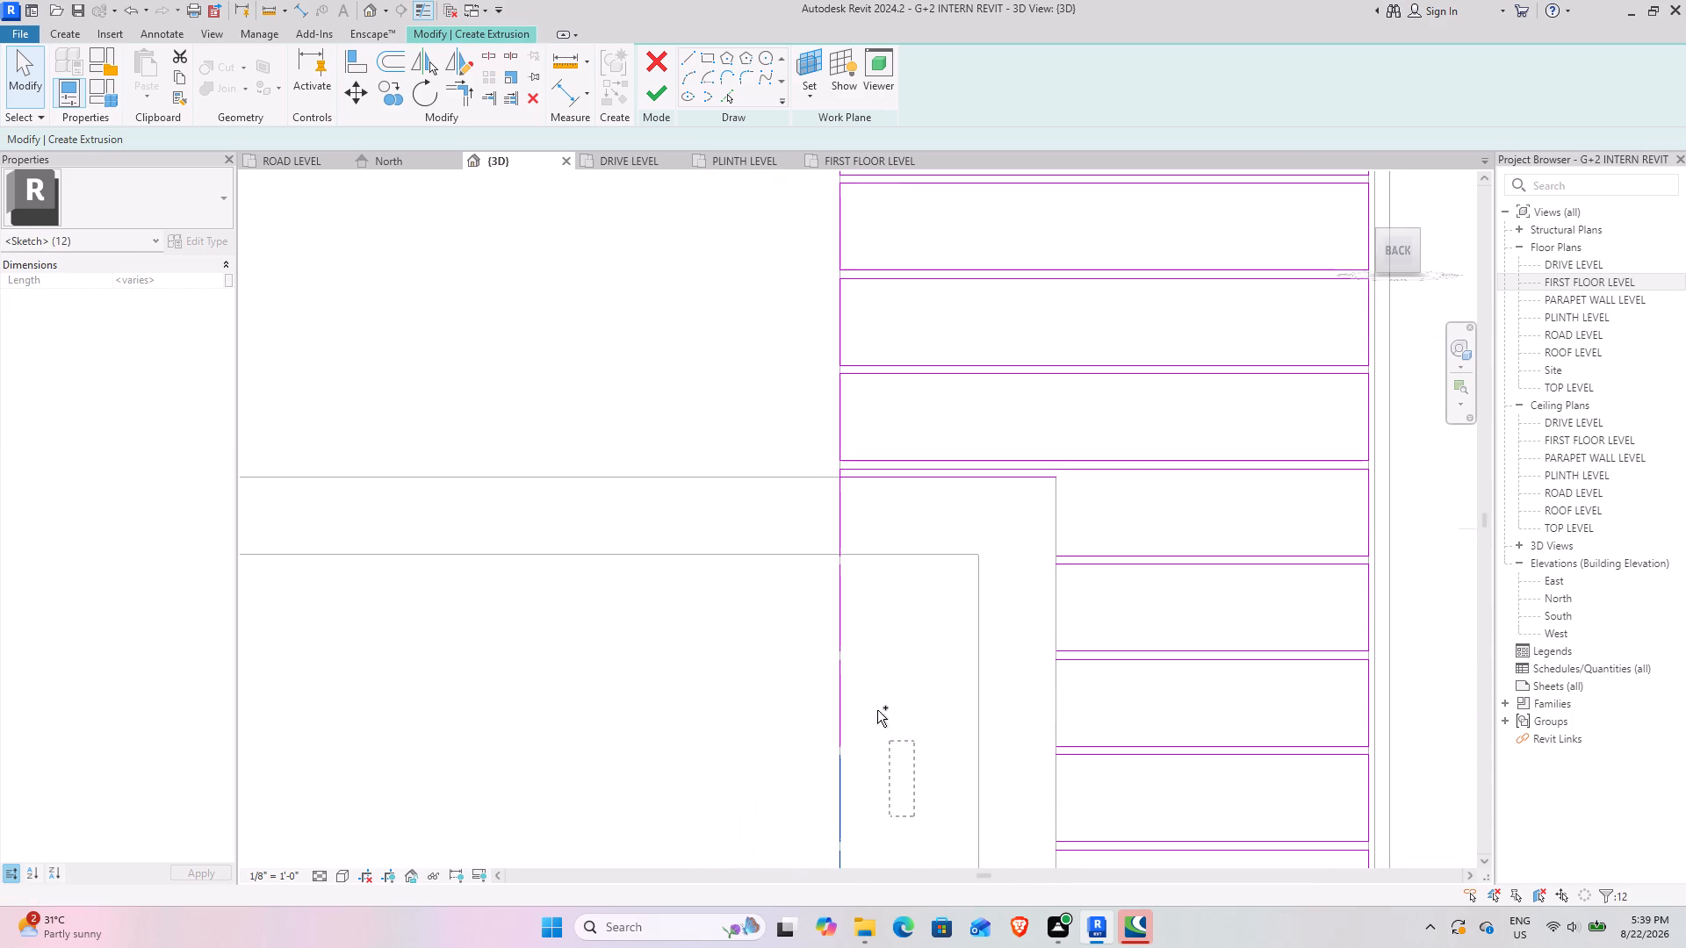
{"action": "left_click_drag", "start_coordinate": [877, 710], "coordinate": [796, 496], "text": "ctrl"}
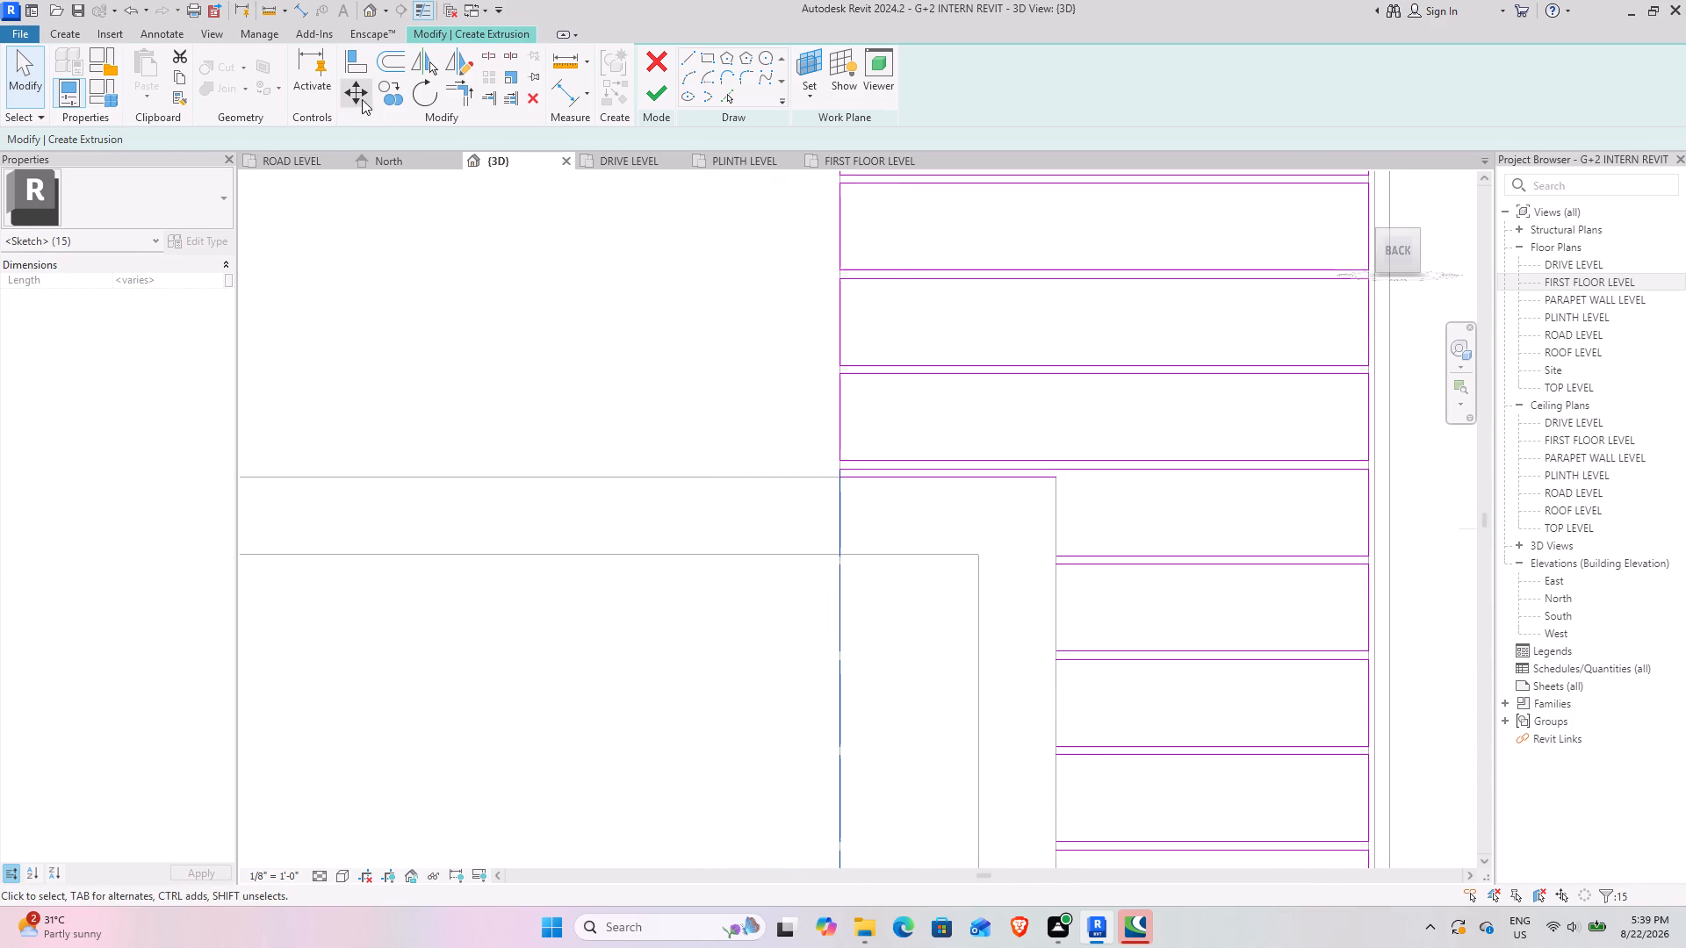
{"action": "left_click", "coordinate": [362, 92]}
{"action": "scroll", "coordinate": [801, 445], "scroll_direction": "up", "scroll_amount": 2}
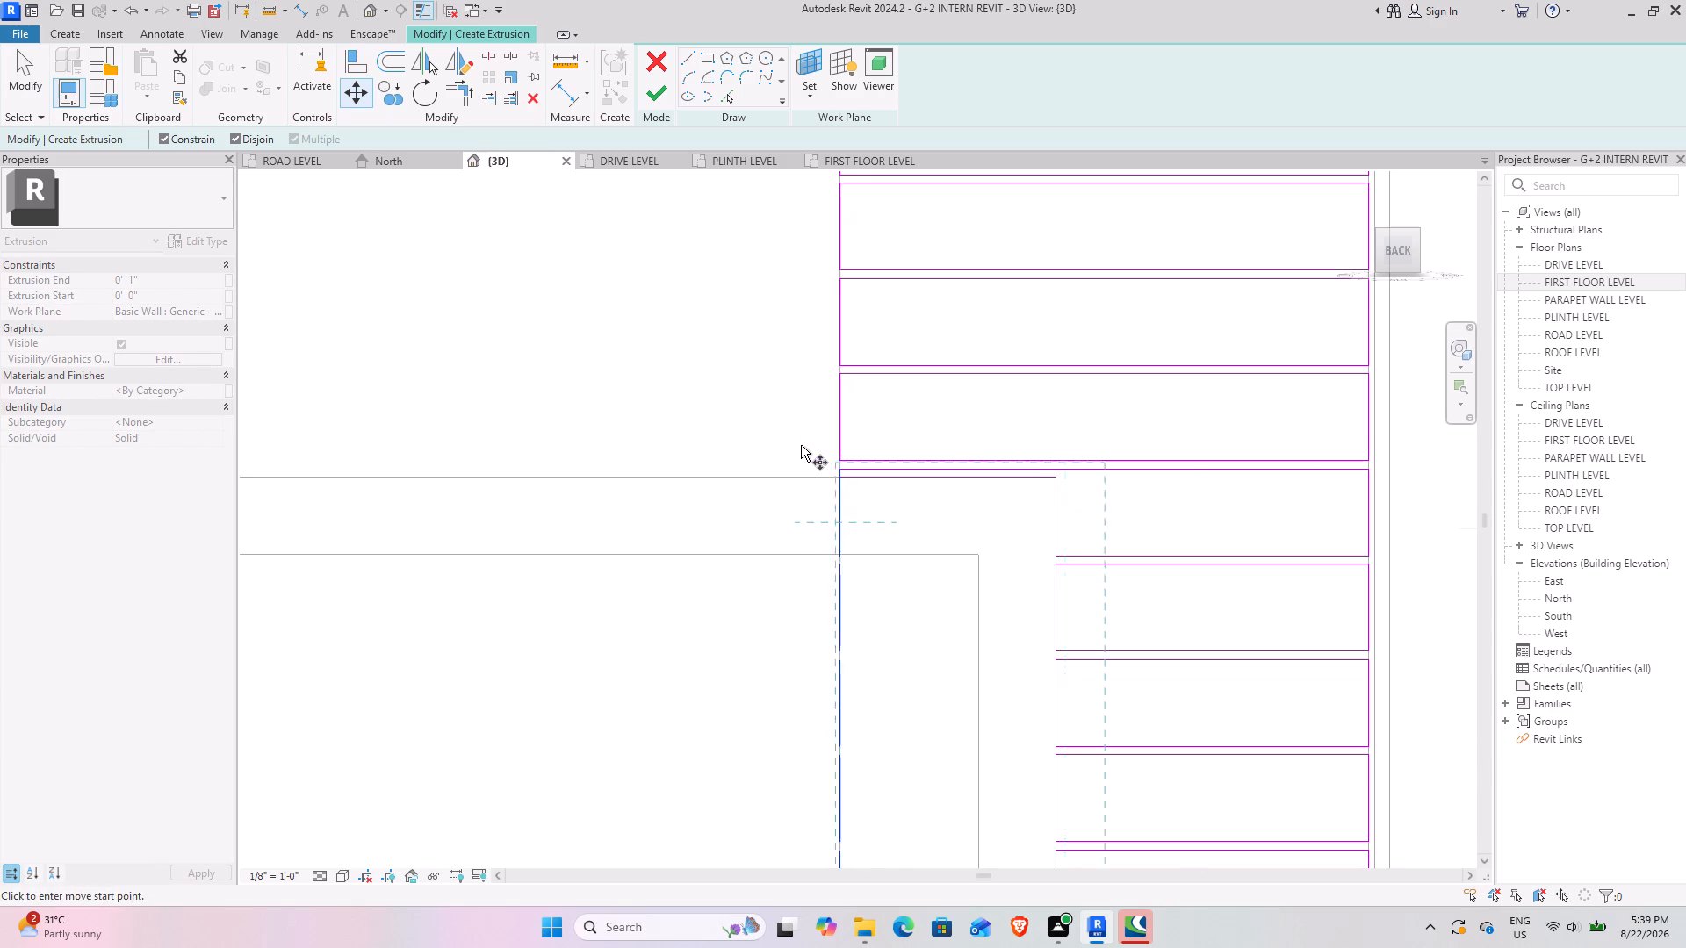
{"action": "scroll", "coordinate": [801, 445], "scroll_direction": "up", "scroll_amount": 4}
{"action": "left_click", "coordinate": [889, 510]}
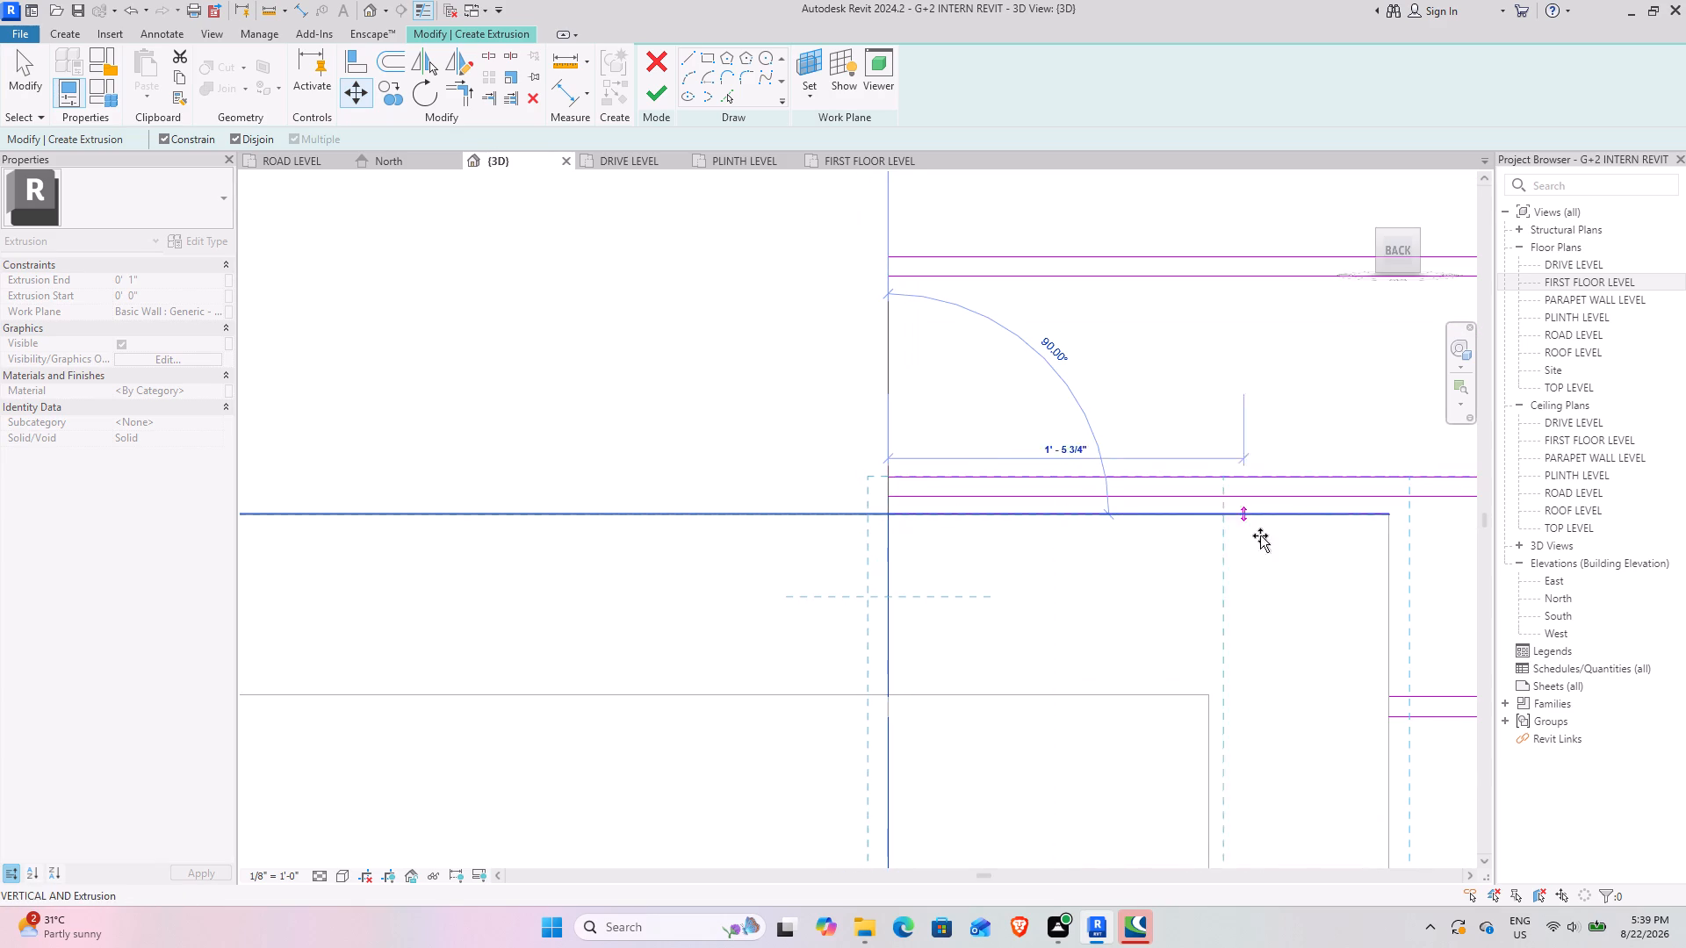
{"action": "left_click", "coordinate": [1389, 523]}
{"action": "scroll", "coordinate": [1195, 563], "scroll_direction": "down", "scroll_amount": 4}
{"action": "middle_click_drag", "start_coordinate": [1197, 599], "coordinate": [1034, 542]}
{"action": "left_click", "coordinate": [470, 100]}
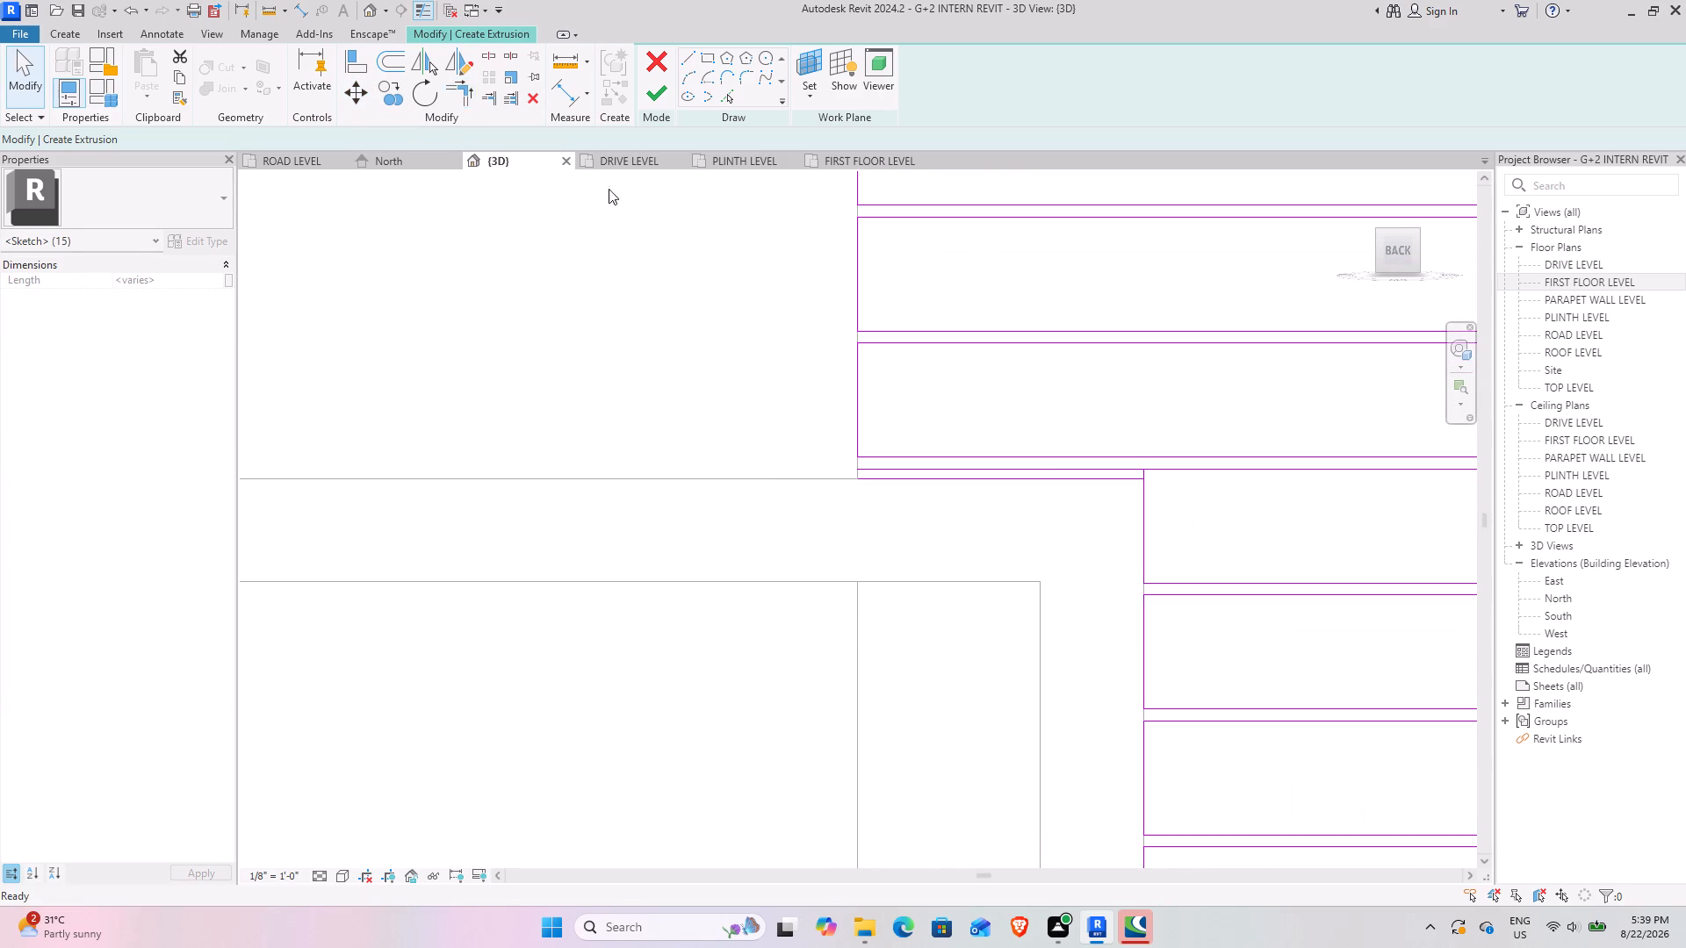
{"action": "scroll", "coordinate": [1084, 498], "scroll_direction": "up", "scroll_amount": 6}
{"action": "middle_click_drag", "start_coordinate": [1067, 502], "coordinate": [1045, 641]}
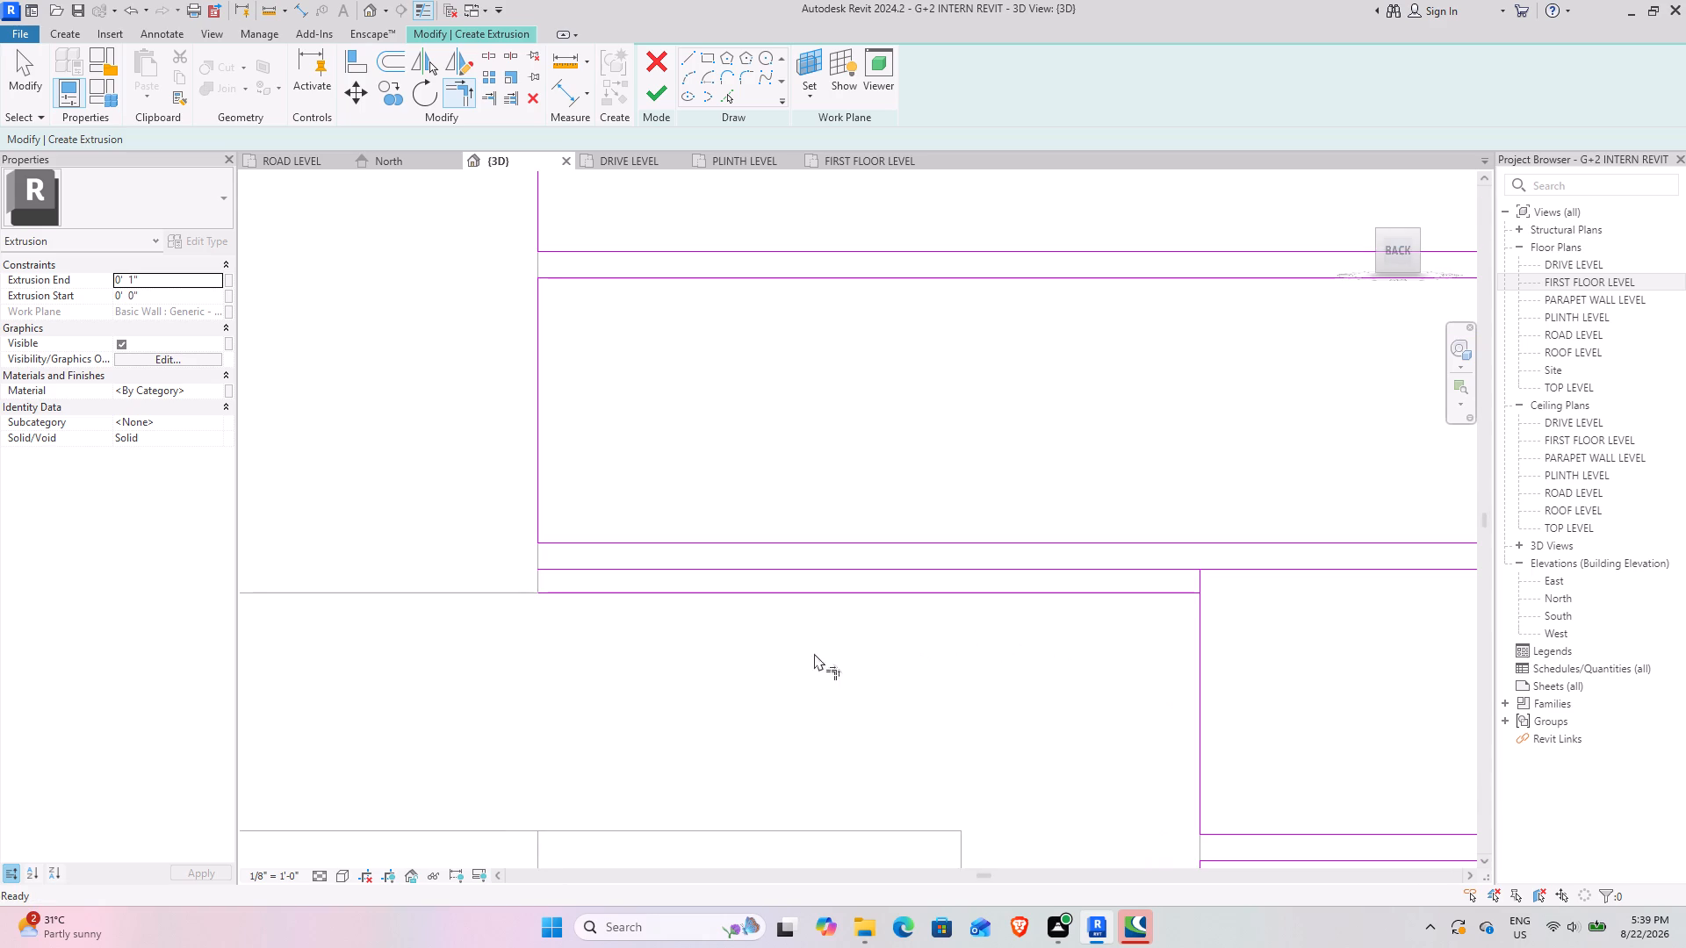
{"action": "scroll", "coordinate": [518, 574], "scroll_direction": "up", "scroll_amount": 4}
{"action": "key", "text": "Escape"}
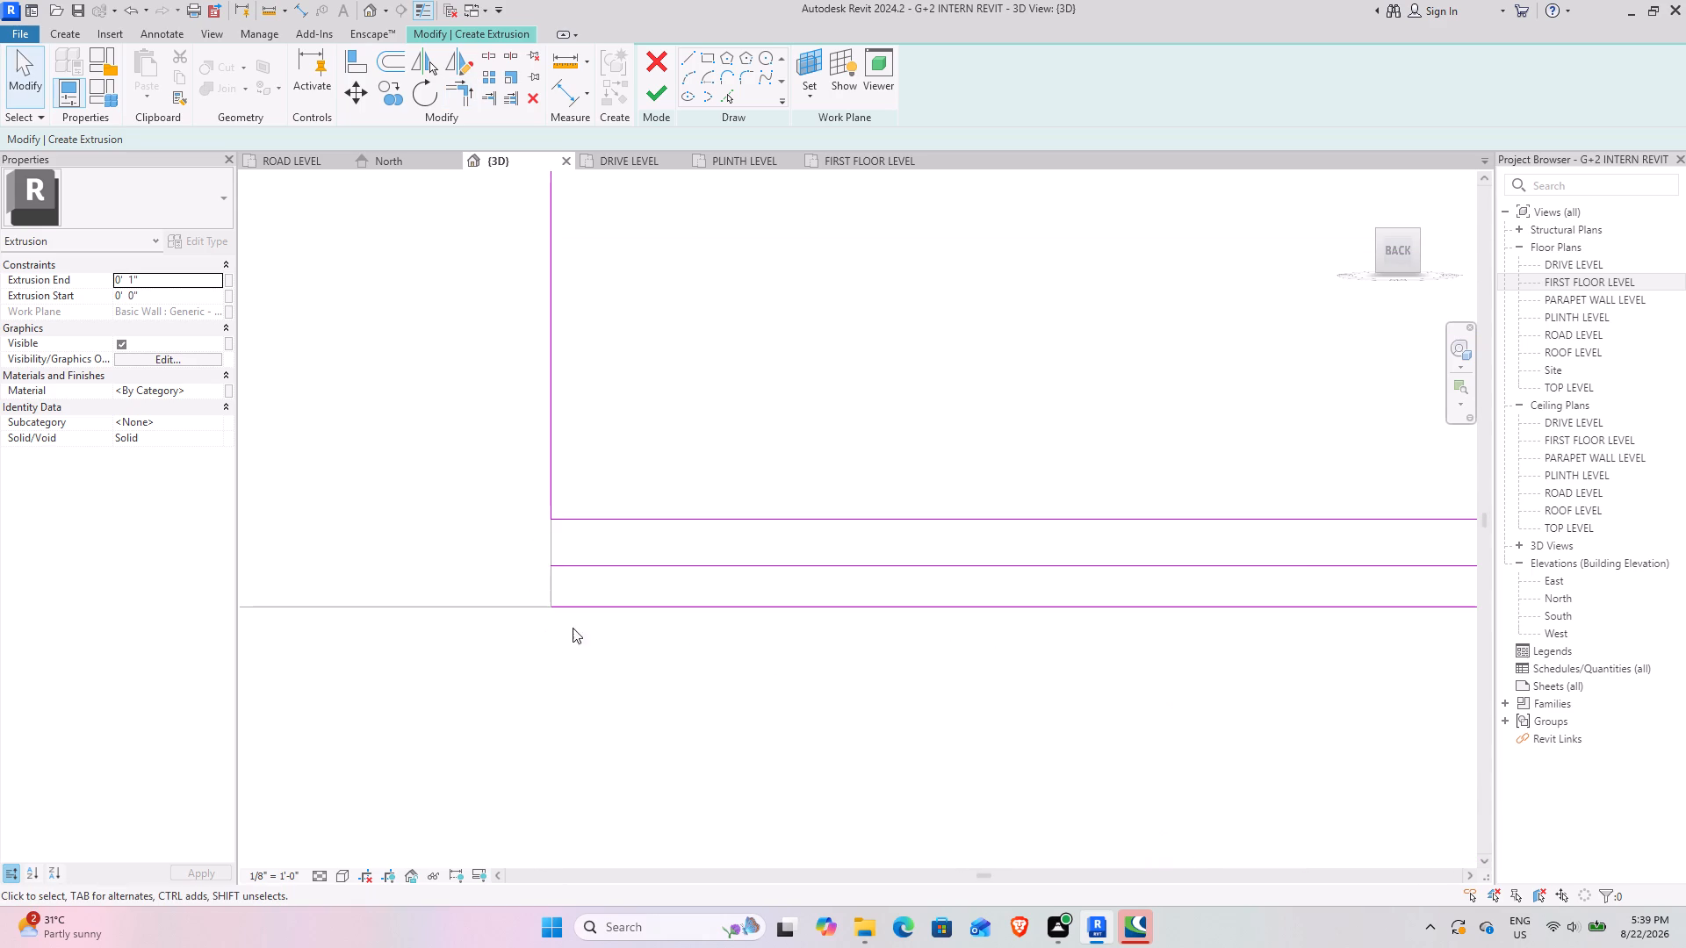
Close the partial strip above the frame with a short vertical end line, and trim its lower edge to the adjoining vertical strip-end line.
{"action": "scroll", "coordinate": [578, 628], "scroll_direction": "down", "scroll_amount": 4}
{"action": "left_click", "coordinate": [688, 55]}
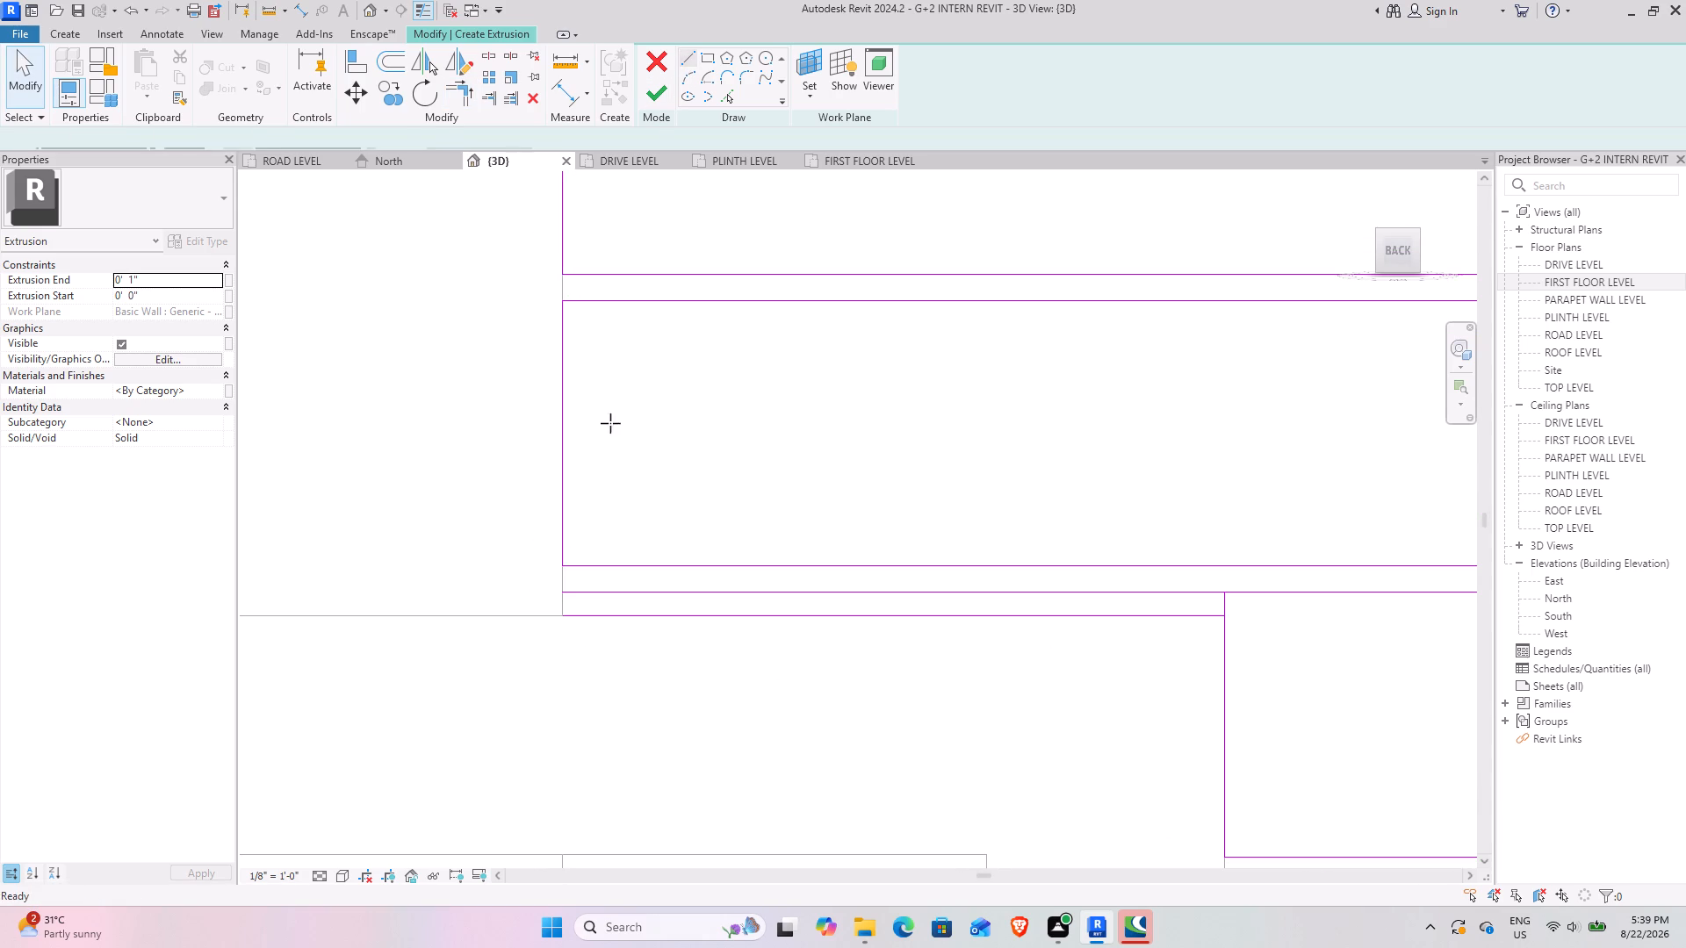
{"action": "left_click", "coordinate": [563, 589]}
{"action": "left_click", "coordinate": [559, 621]}
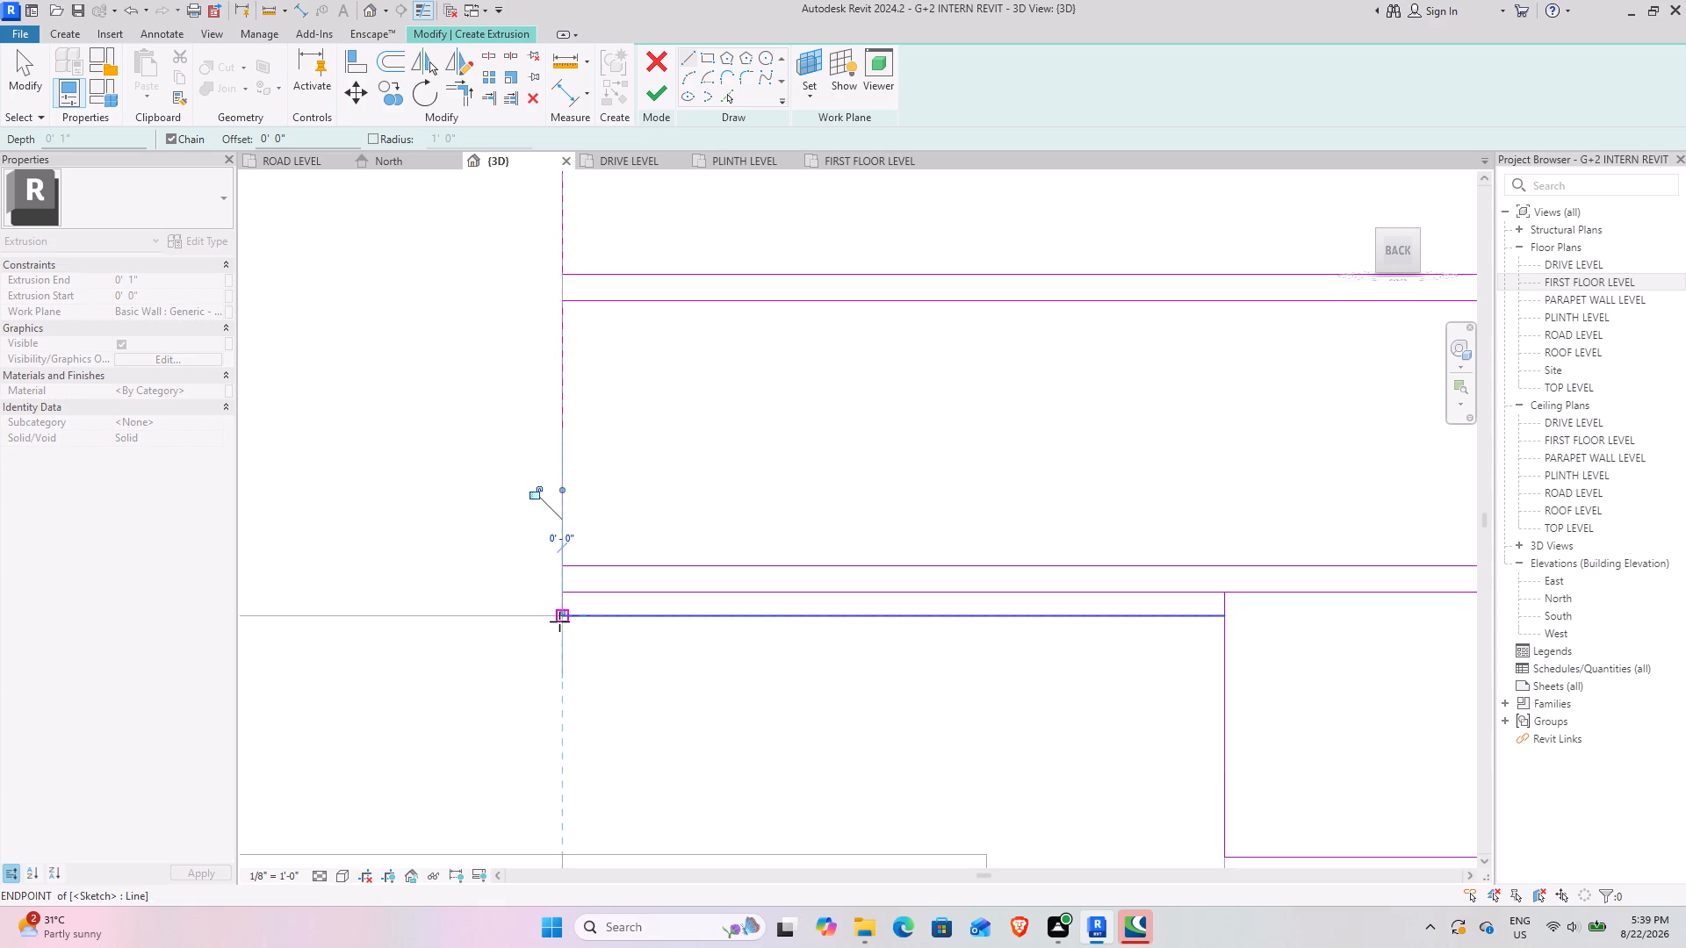
{"action": "key", "text": "Escape"}
{"action": "middle_click_drag", "start_coordinate": [983, 723], "coordinate": [663, 597]}
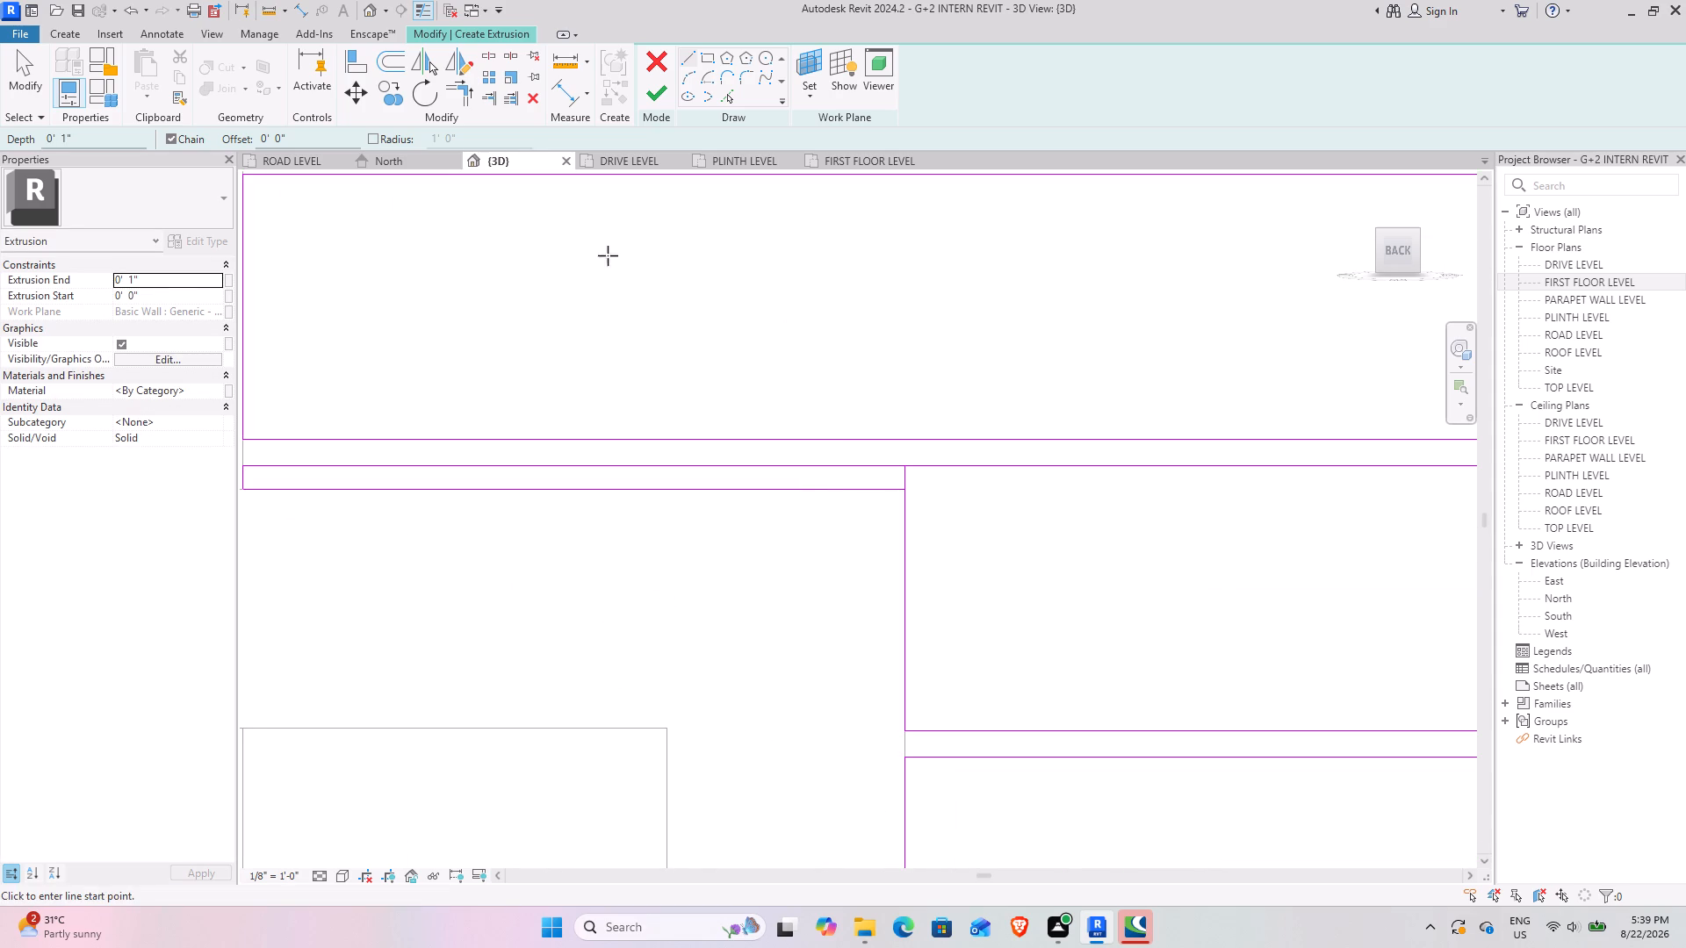
{"action": "left_click", "coordinate": [458, 85]}
{"action": "left_click", "coordinate": [833, 494]}
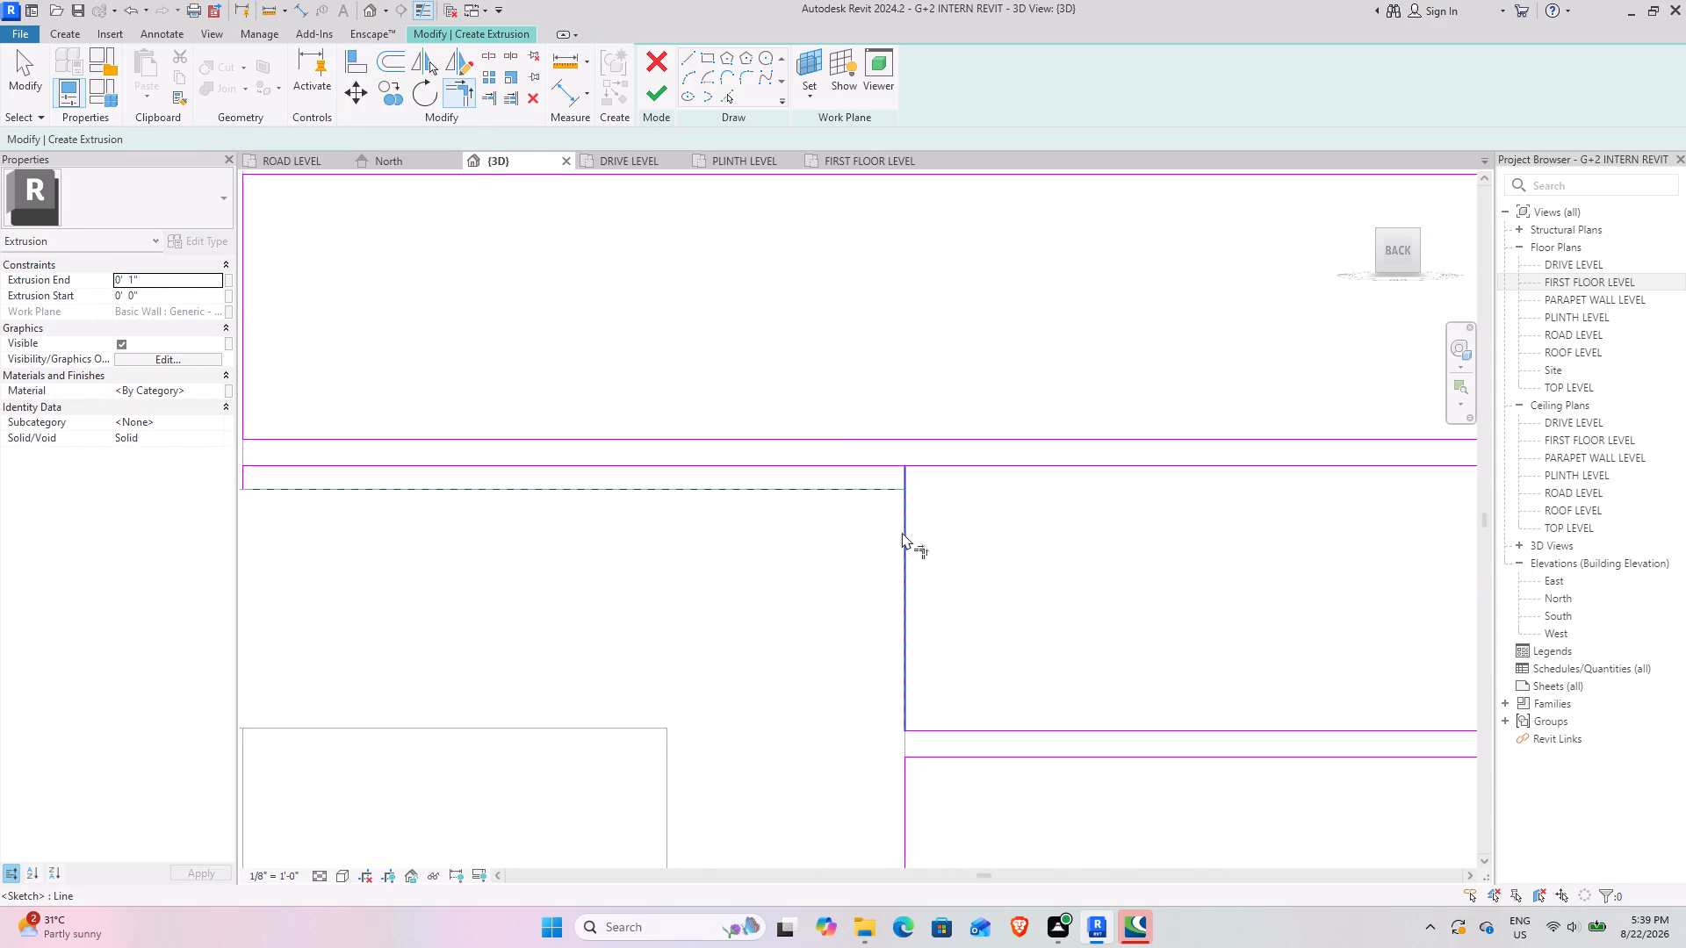
{"action": "left_click", "coordinate": [901, 531]}
Move the vertical strip-end segment just below the frame's lower edge horizontally to the outer end of the strip lines beneath it.
{"action": "scroll", "coordinate": [962, 668], "scroll_direction": "down", "scroll_amount": 8}
{"action": "middle_click_drag", "start_coordinate": [1104, 736], "coordinate": [960, 513]}
{"action": "scroll", "coordinate": [1110, 385], "scroll_direction": "up", "scroll_amount": 7}
{"action": "scroll", "coordinate": [1039, 585], "scroll_direction": "down", "scroll_amount": 9}
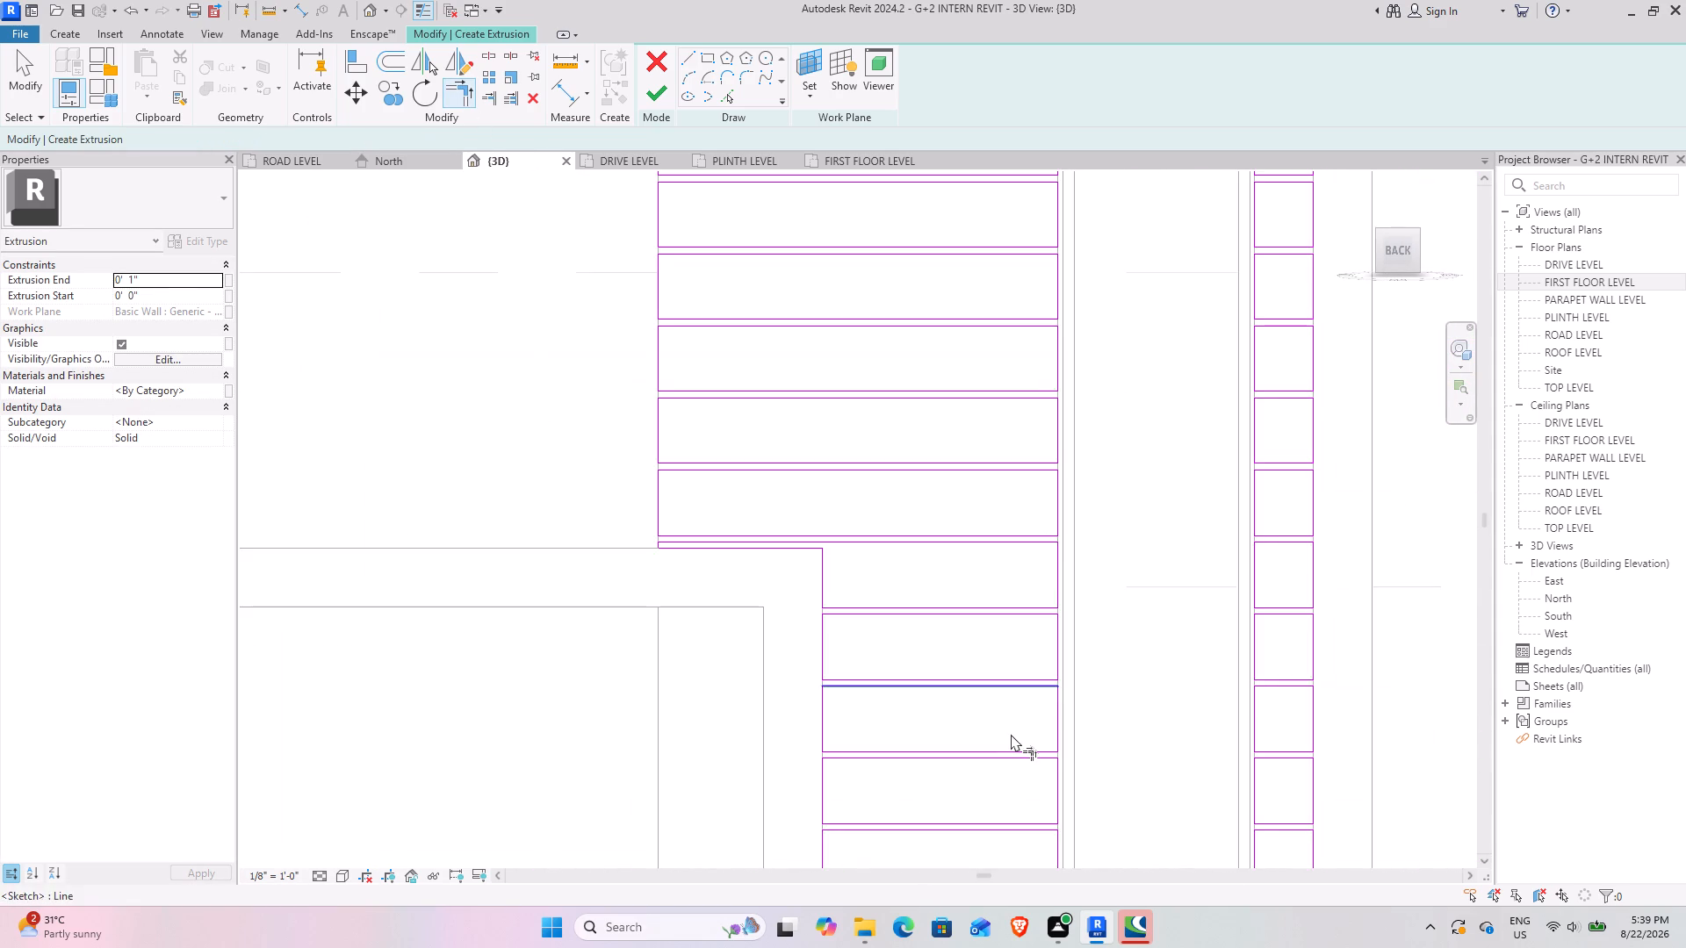
{"action": "middle_click_drag", "start_coordinate": [1011, 734], "coordinate": [933, 398]}
{"action": "middle_click_drag", "start_coordinate": [920, 652], "coordinate": [971, 331]}
{"action": "middle_click_drag", "start_coordinate": [974, 686], "coordinate": [983, 375]}
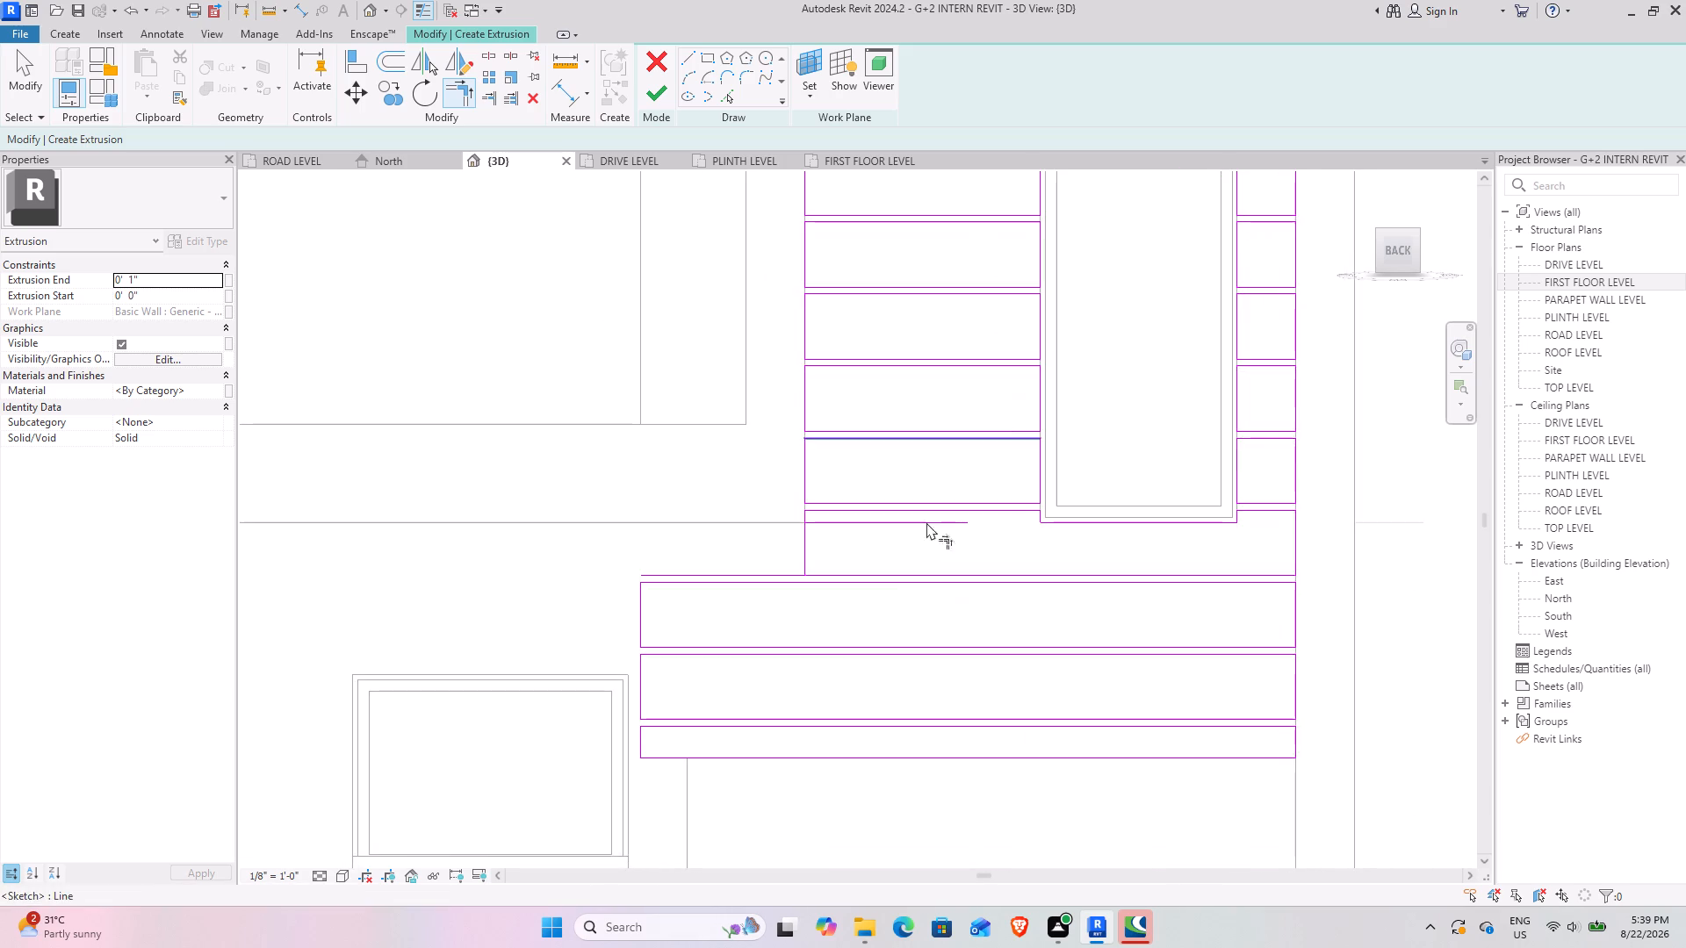
{"action": "scroll", "coordinate": [832, 600], "scroll_direction": "up", "scroll_amount": 7}
{"action": "scroll", "coordinate": [823, 496], "scroll_direction": "up", "scroll_amount": 2}
{"action": "scroll", "coordinate": [827, 503], "scroll_direction": "down", "scroll_amount": 7}
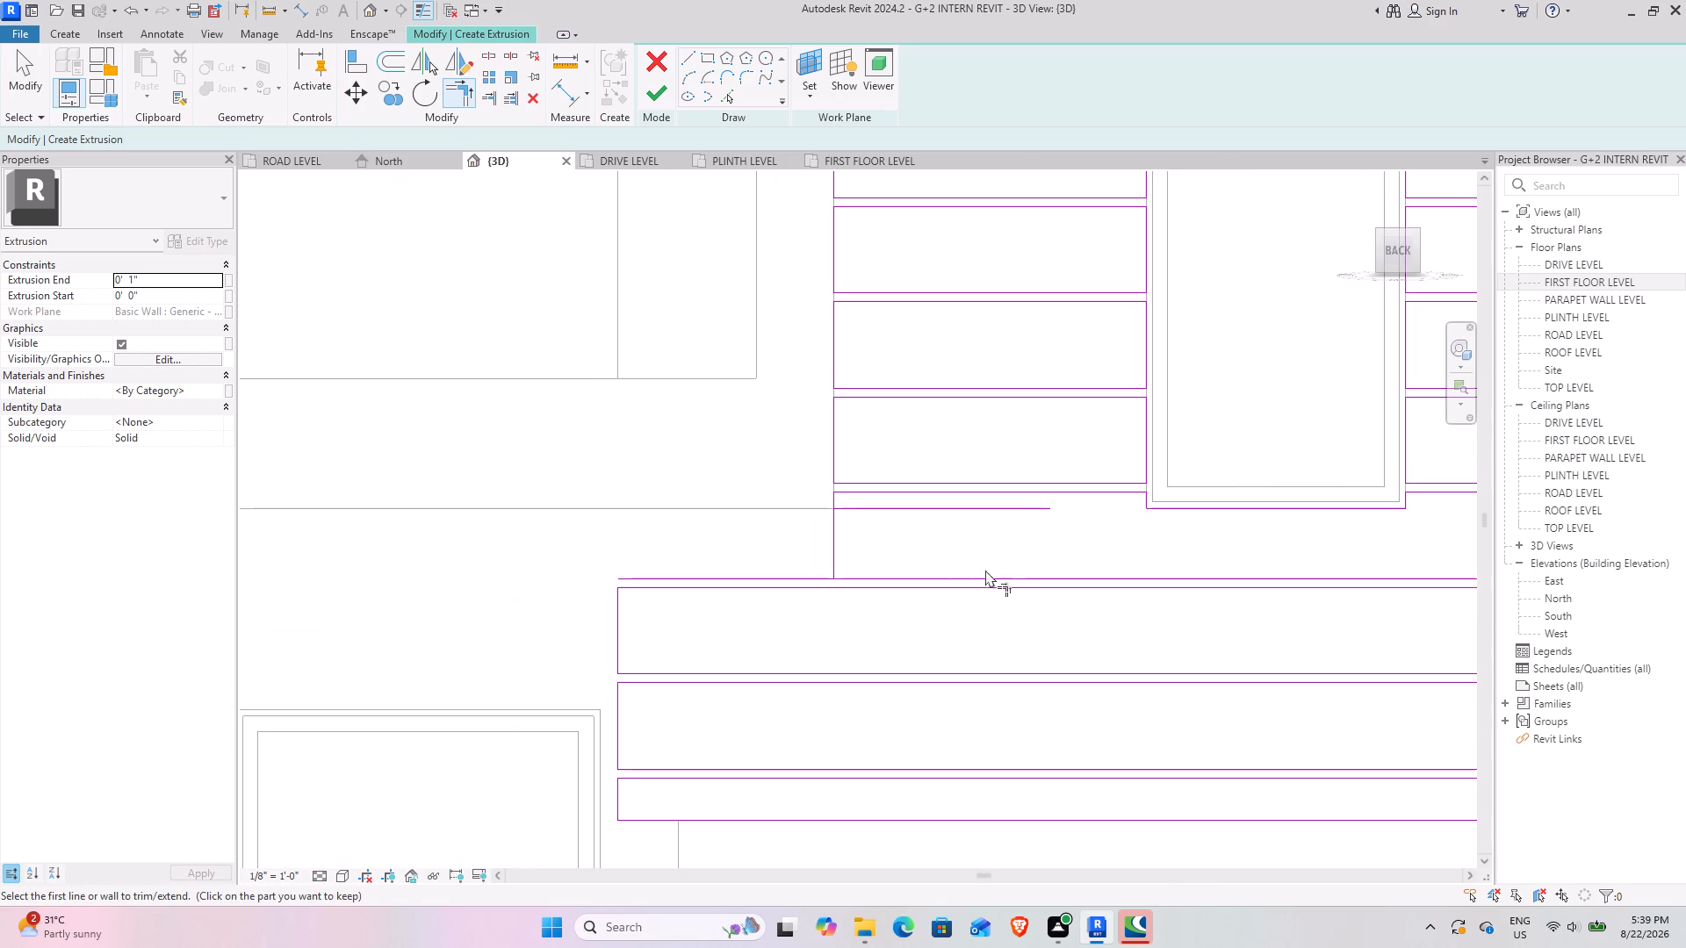
{"action": "middle_click_drag", "start_coordinate": [983, 518], "coordinate": [995, 582]}
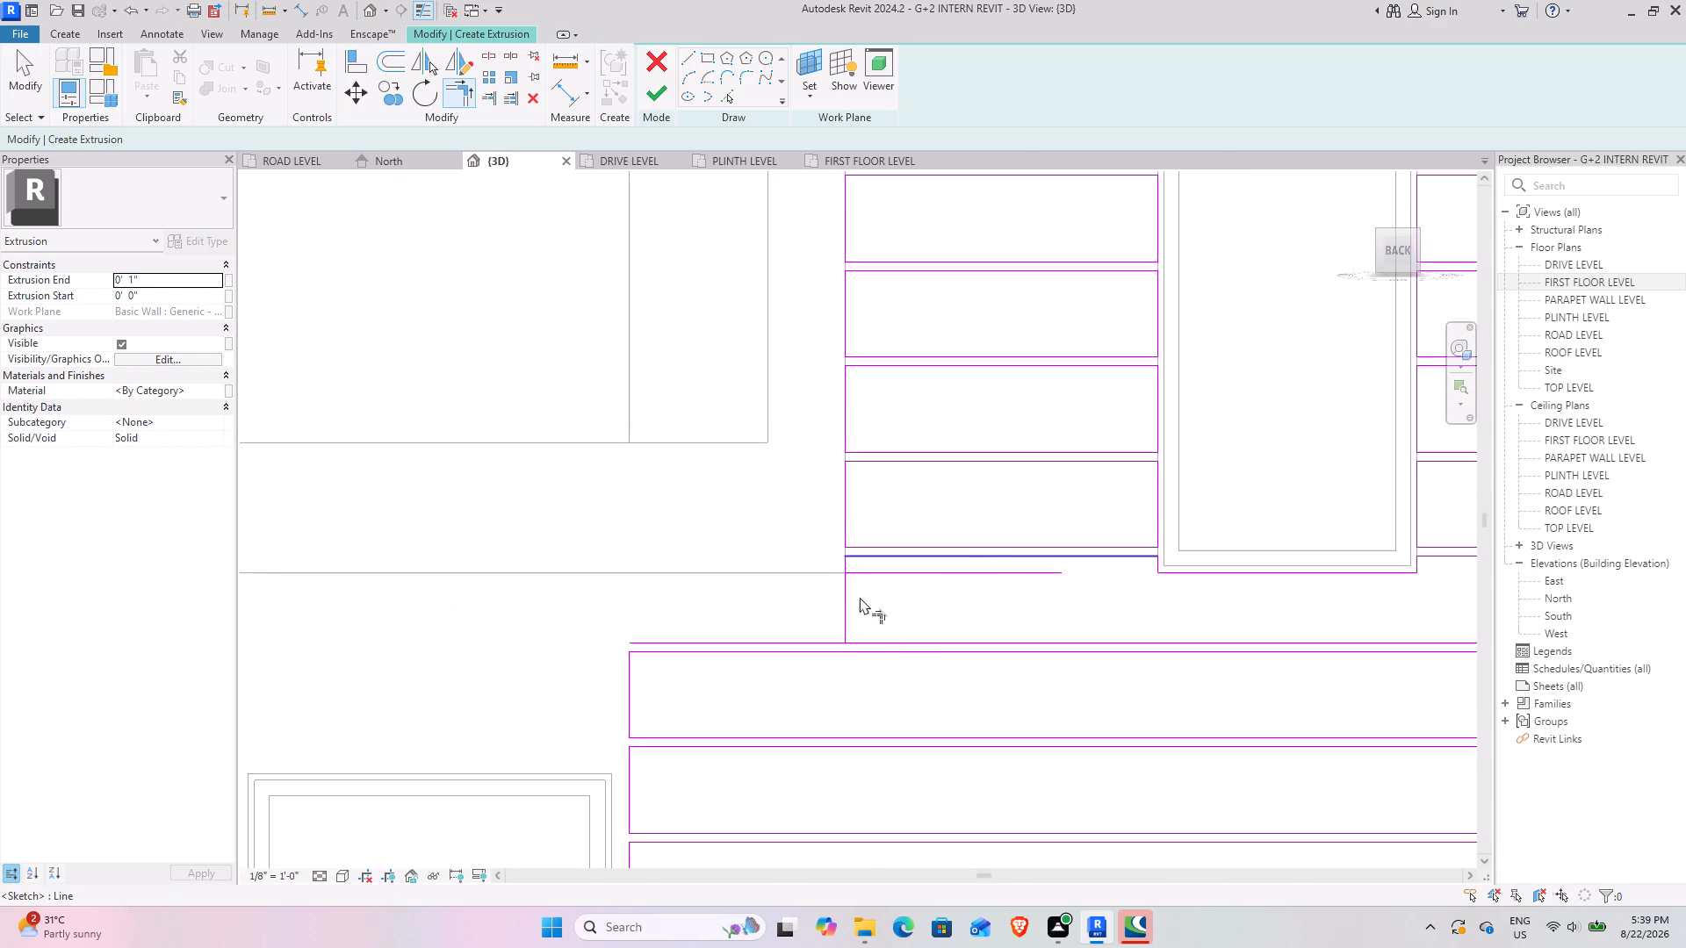
{"action": "key", "text": "Escape"}
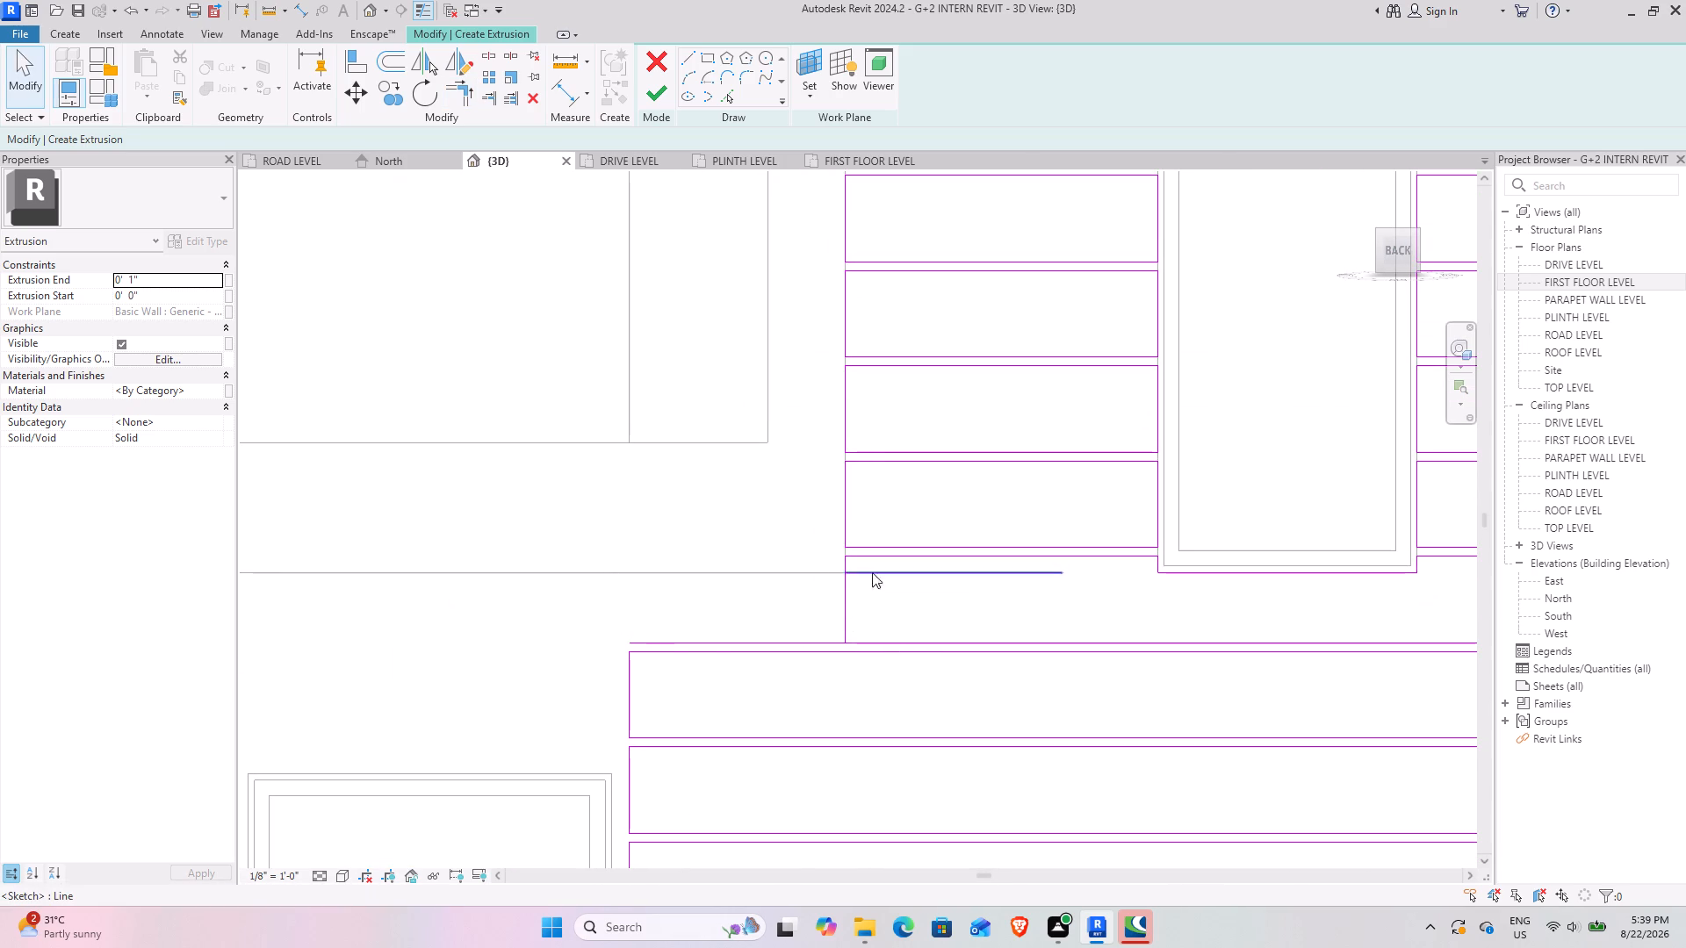
{"action": "left_click", "coordinate": [845, 605]}
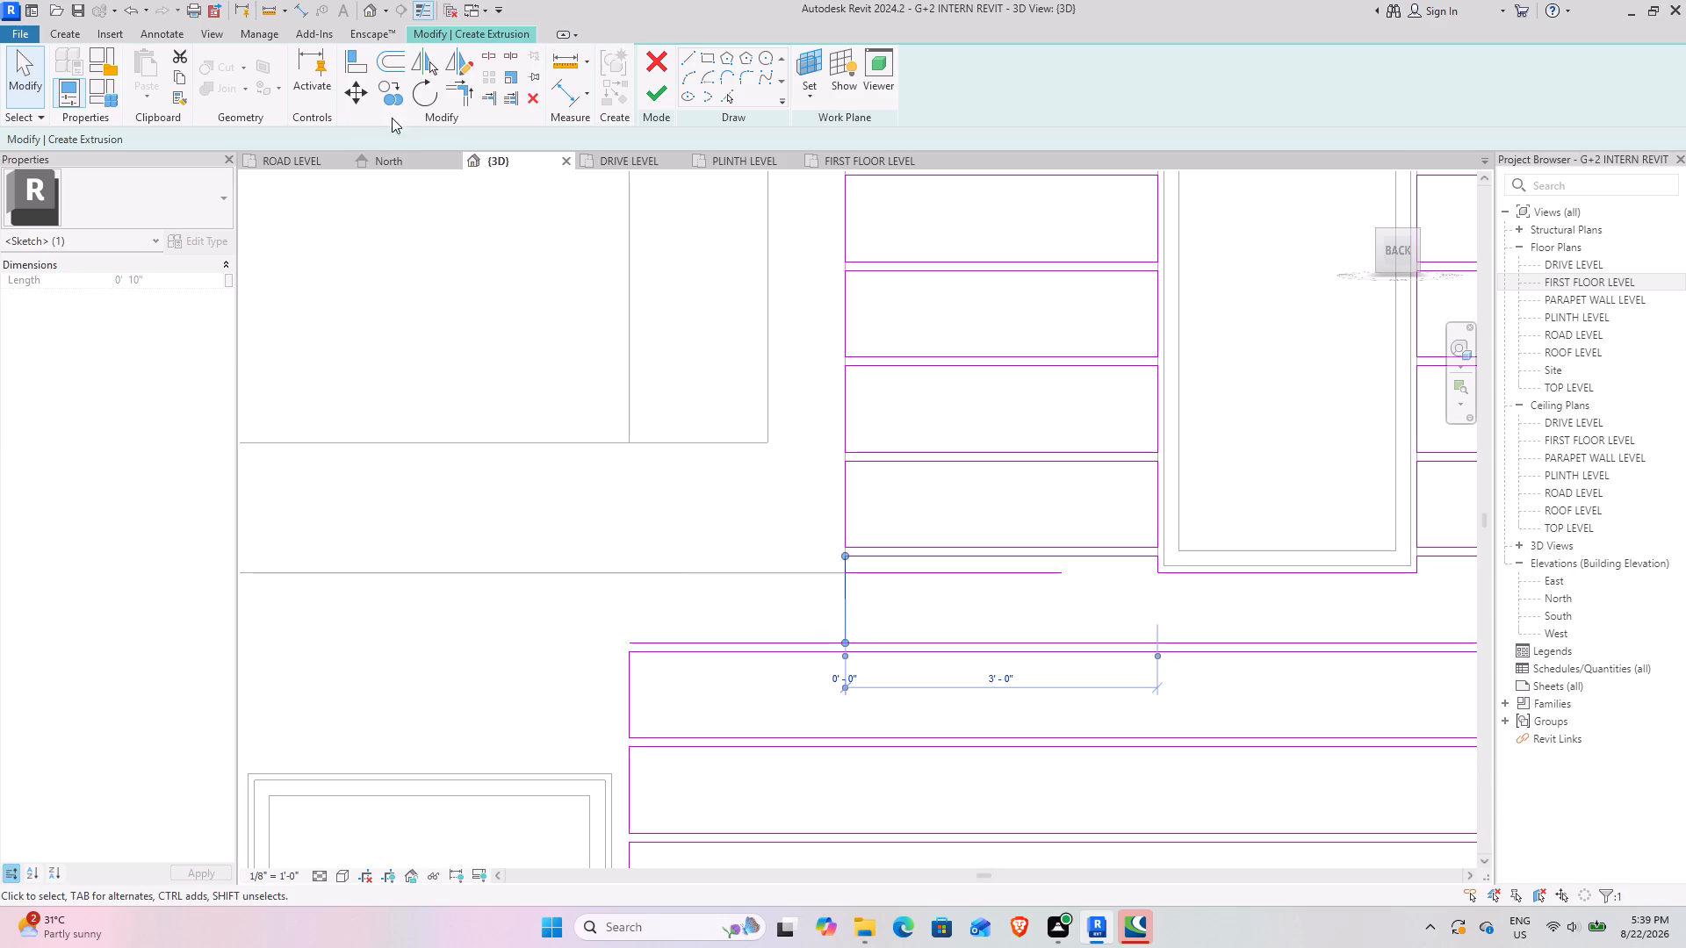
{"action": "left_click", "coordinate": [360, 100]}
{"action": "left_click", "coordinate": [847, 638]}
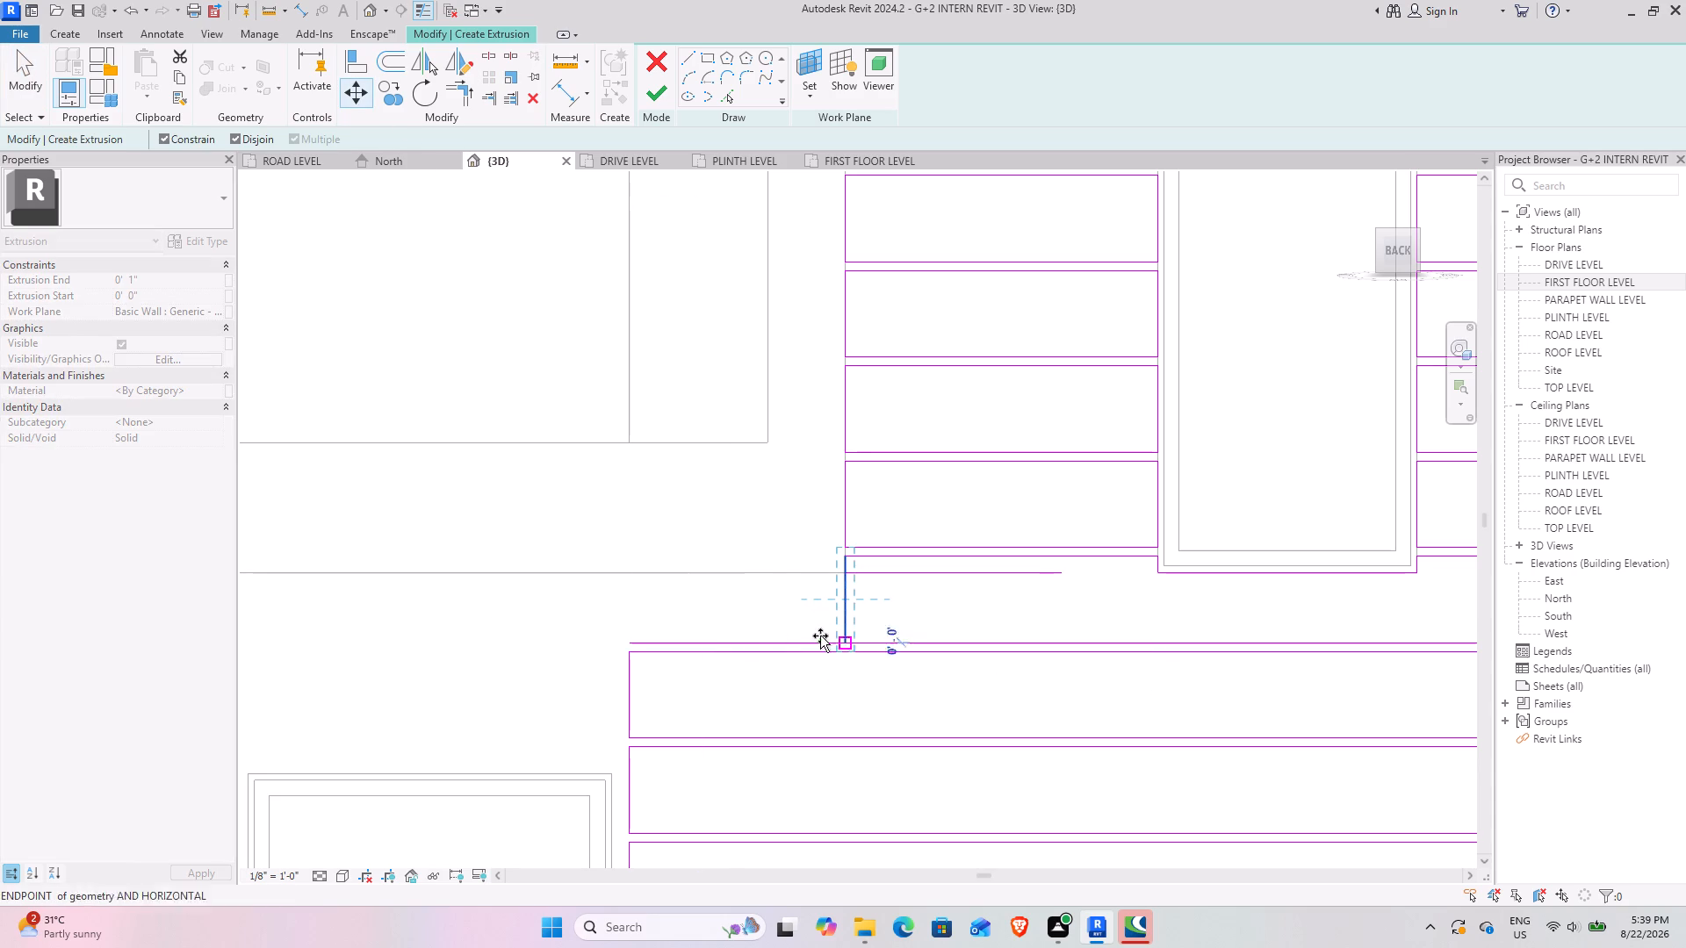
{"action": "left_click", "coordinate": [631, 635]}
{"action": "key", "text": "Escape"}
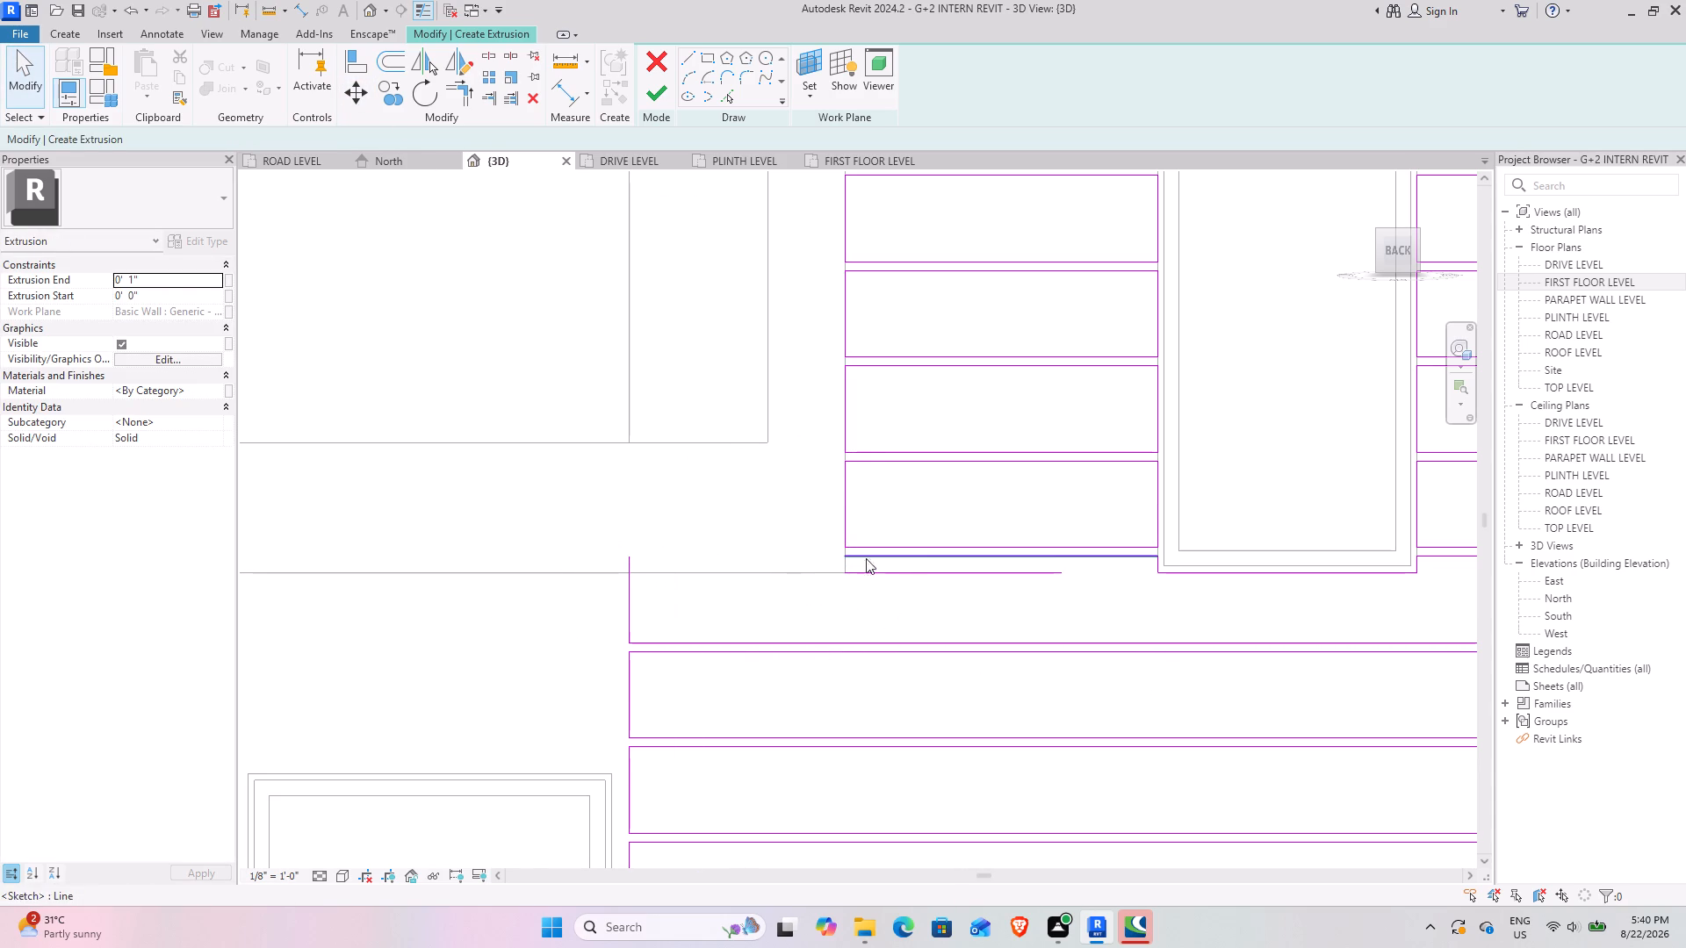
Extend the short horizontal line along the frame's lower edge to form a corner with the moved vertical strip-end segment.
{"action": "left_click", "coordinate": [952, 576]}
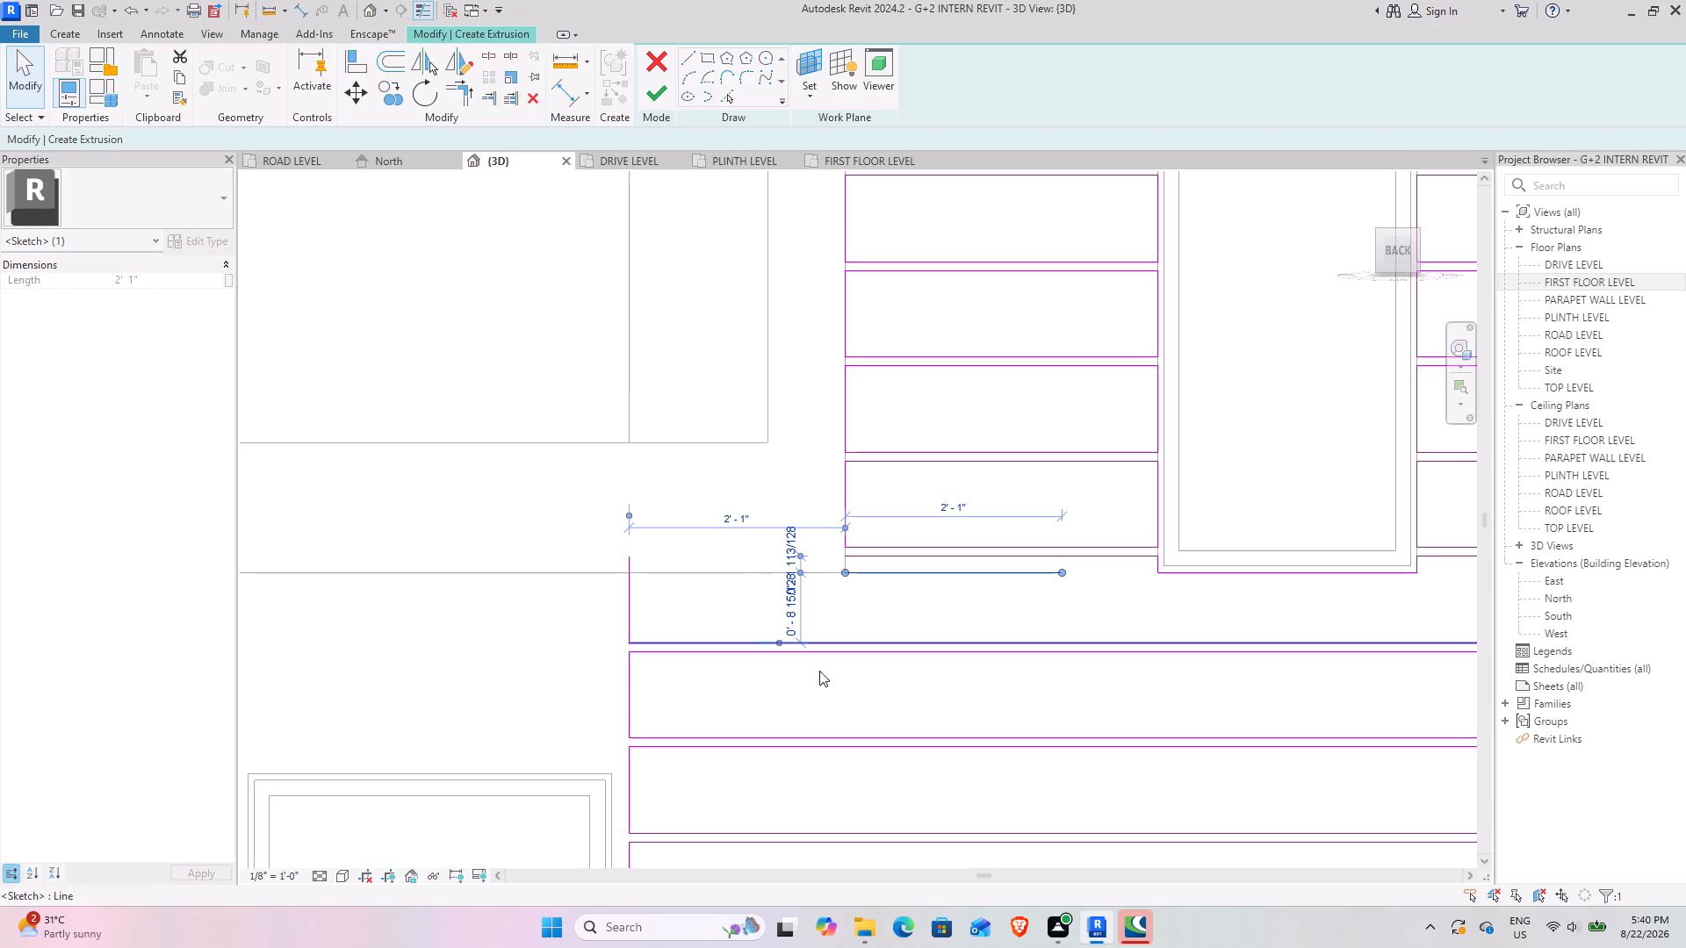
{"action": "left_click", "coordinate": [445, 97]}
{"action": "left_click", "coordinate": [621, 599]}
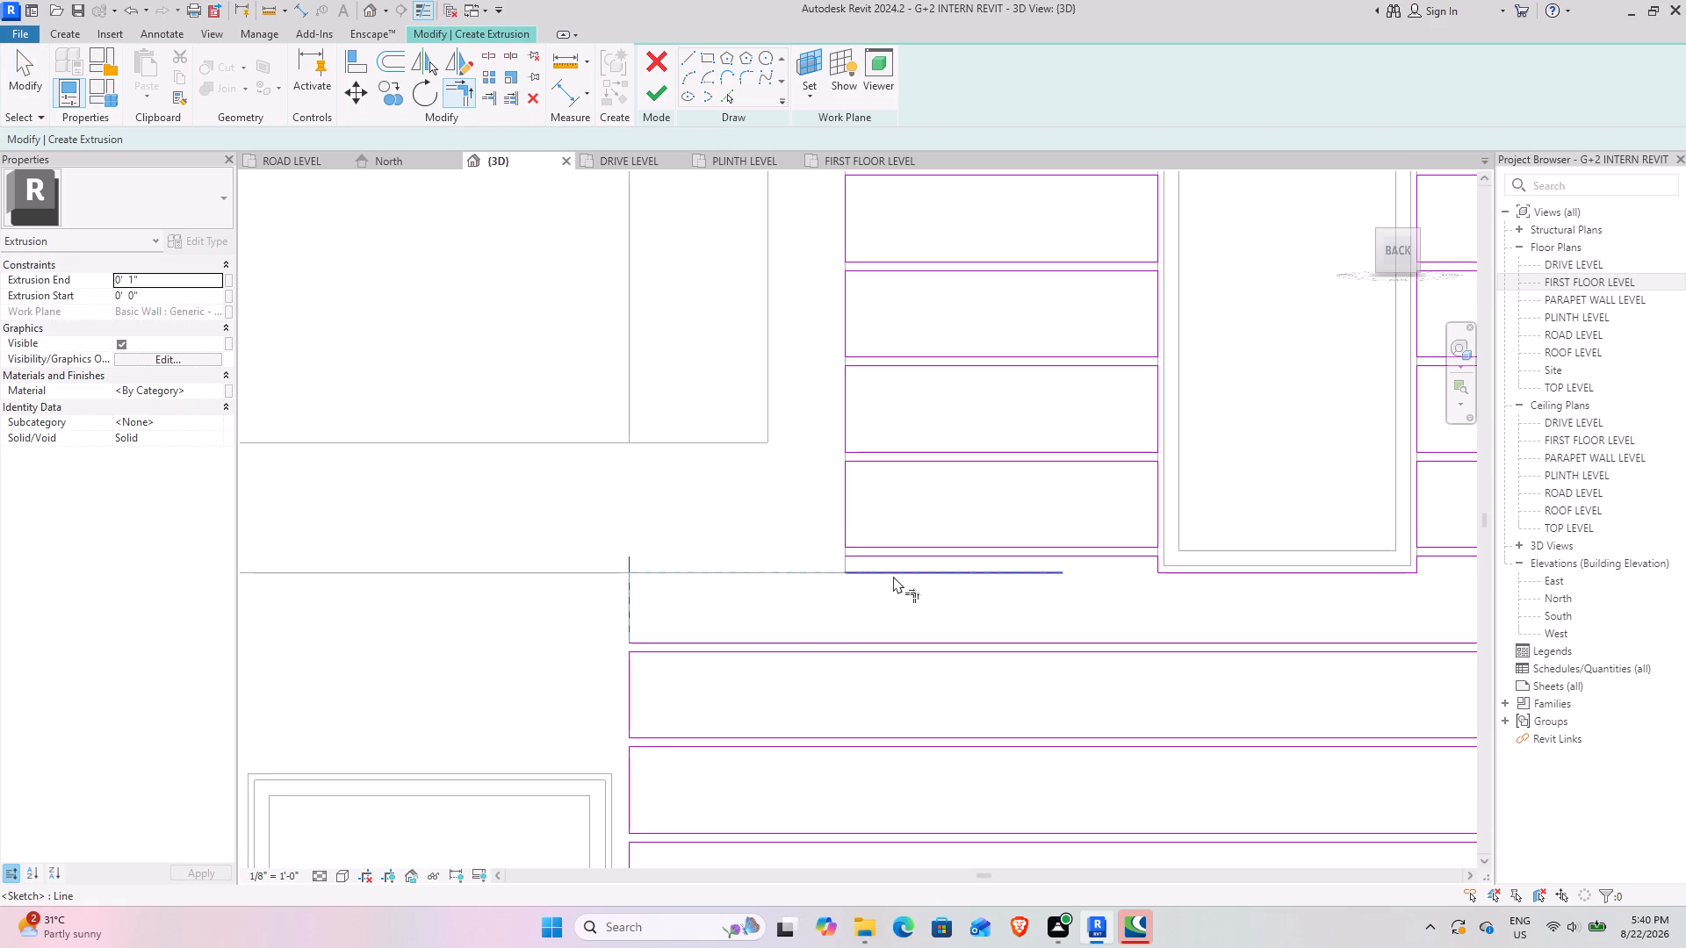
{"action": "left_click", "coordinate": [893, 576]}
{"action": "scroll", "coordinate": [841, 548], "scroll_direction": "up", "scroll_amount": 6}
{"action": "key", "text": "Escape"}
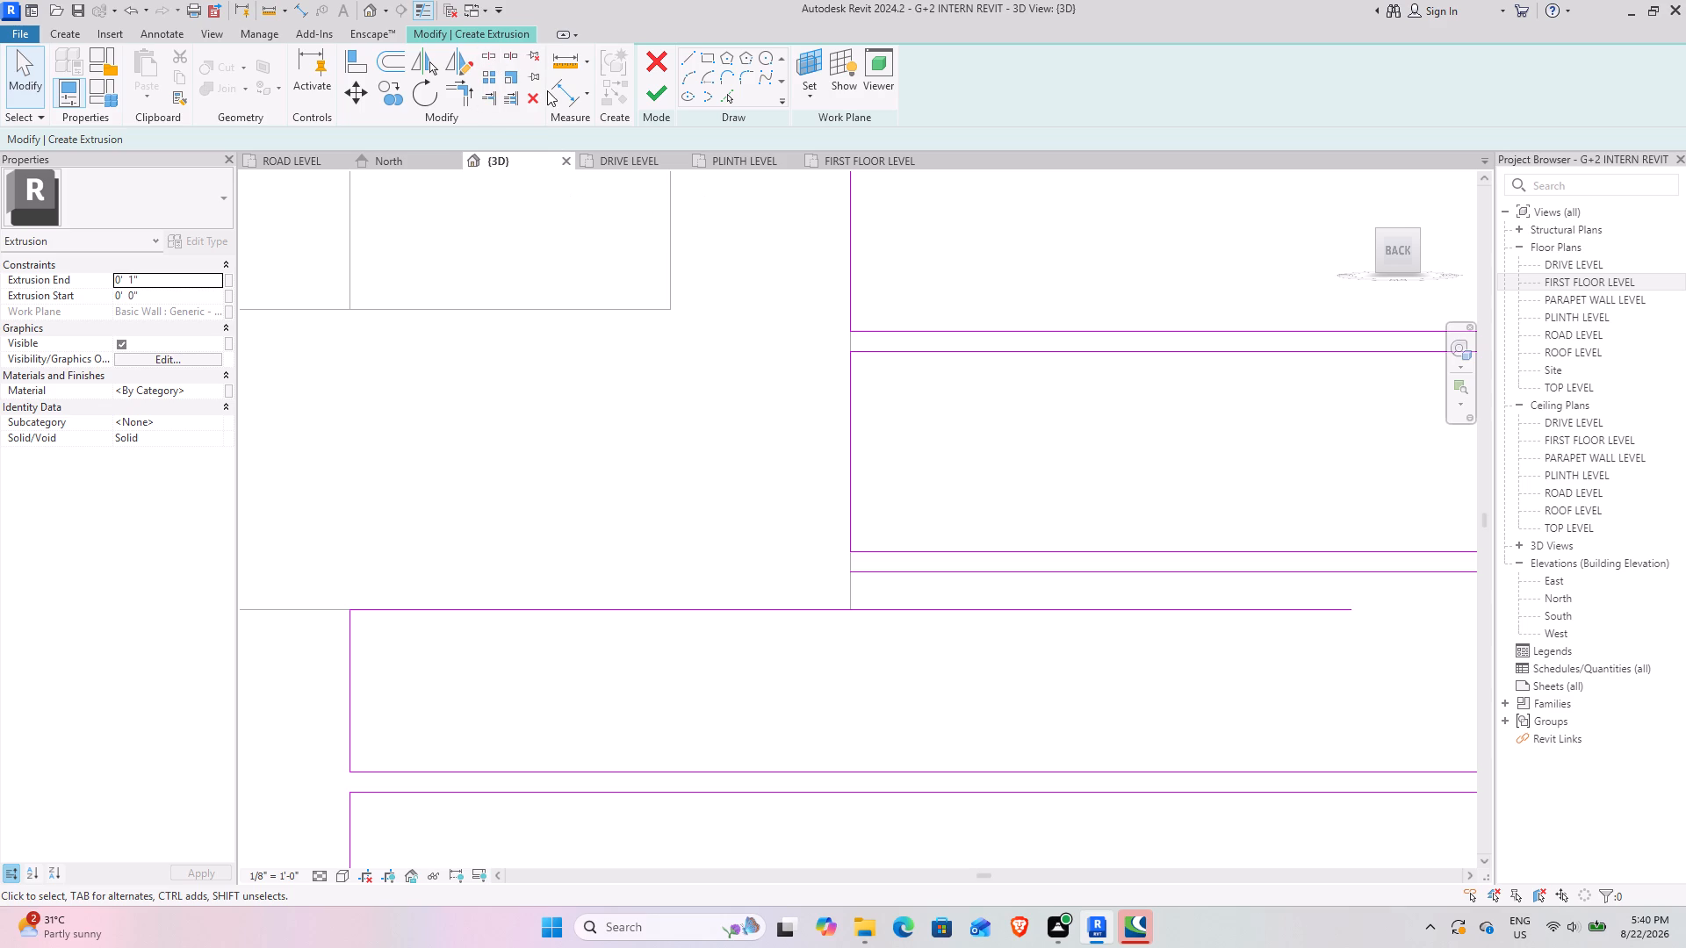
Draw a short vertical line from the strip line above down to the frame's lower edge line, and trim the two into a corner.
{"action": "left_click", "coordinate": [683, 54]}
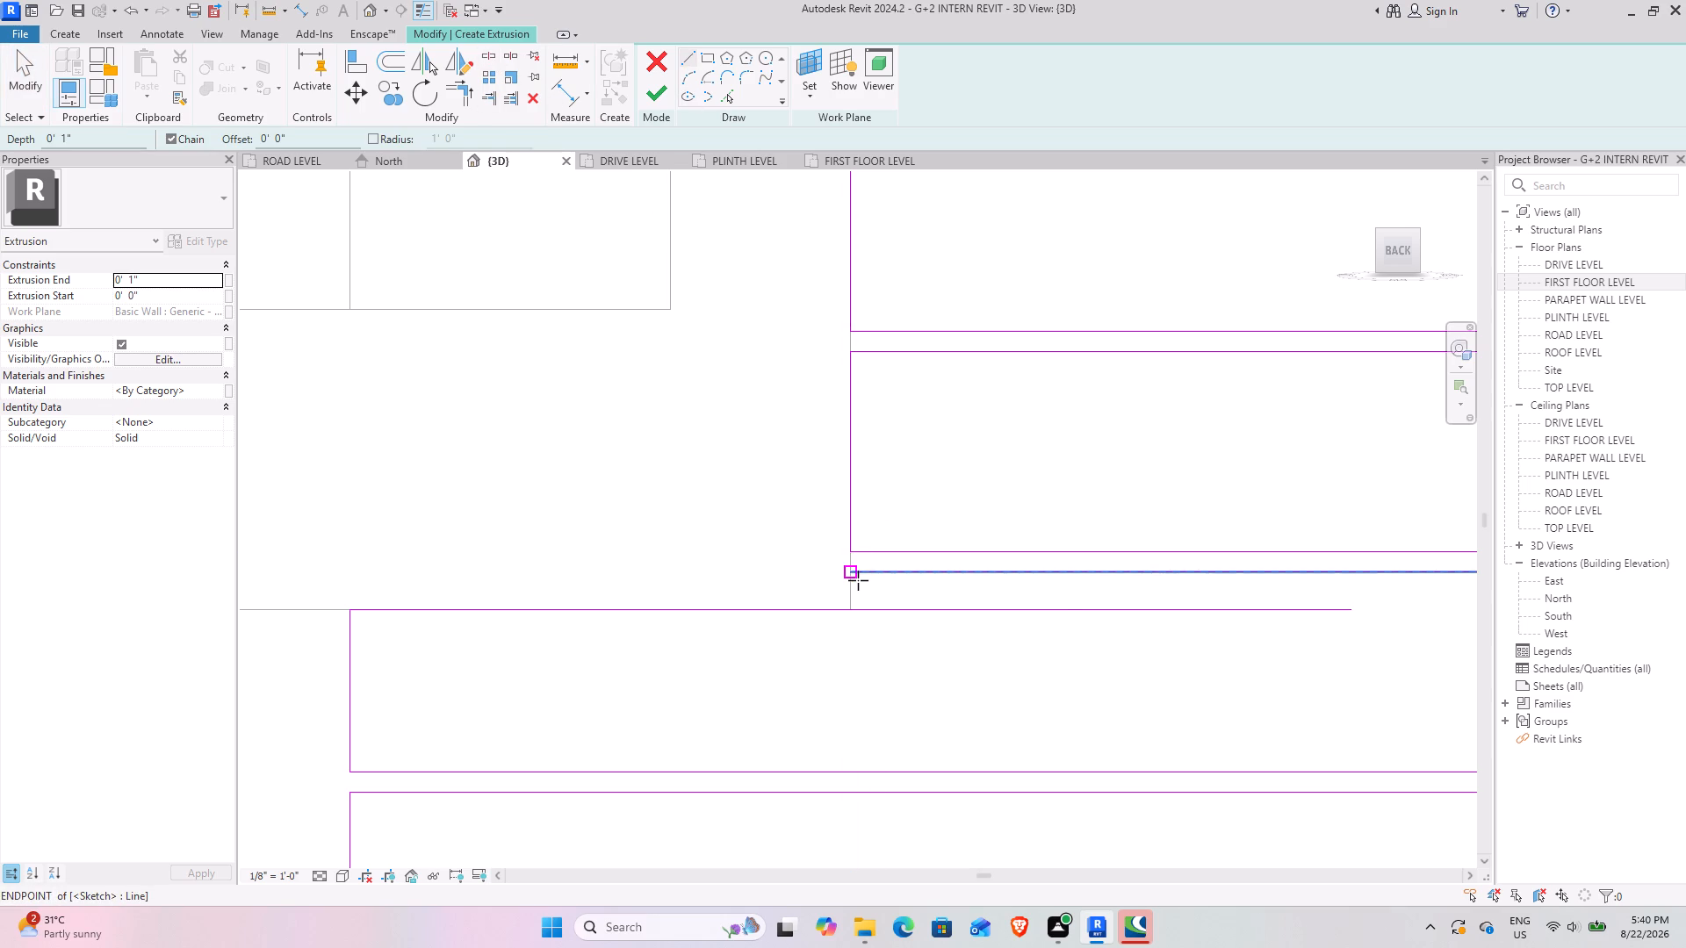
{"action": "left_click", "coordinate": [858, 580]}
{"action": "left_click", "coordinate": [850, 612]}
{"action": "key", "text": "Escape"}
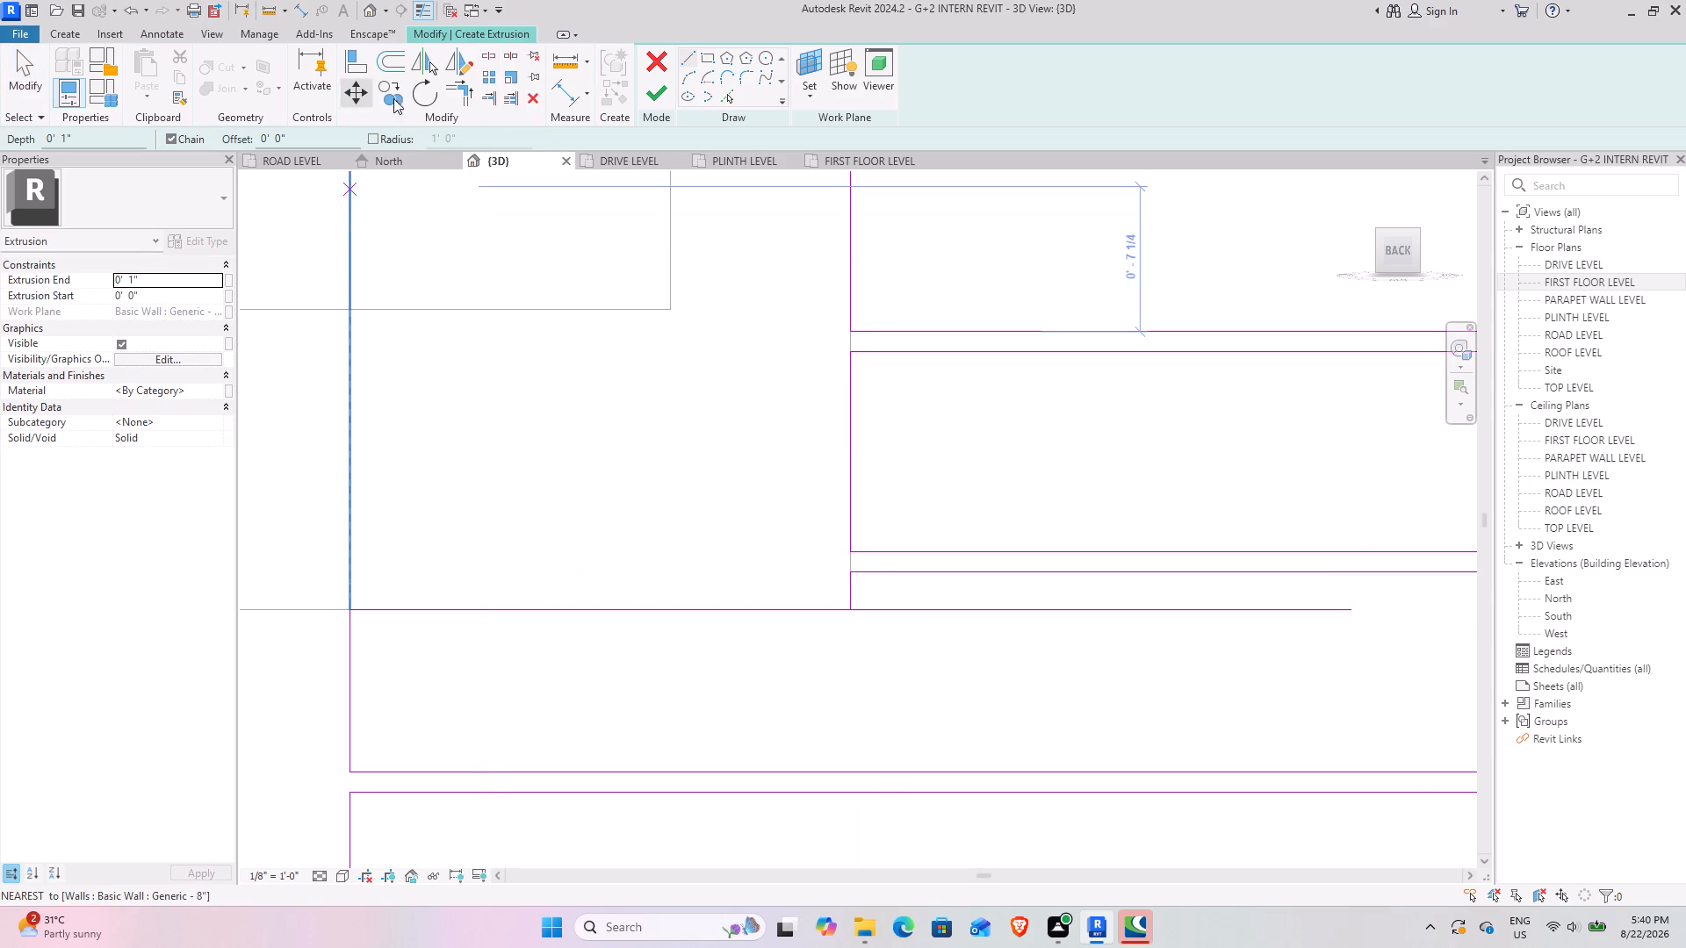
{"action": "left_click", "coordinate": [463, 97]}
{"action": "left_click", "coordinate": [783, 614]}
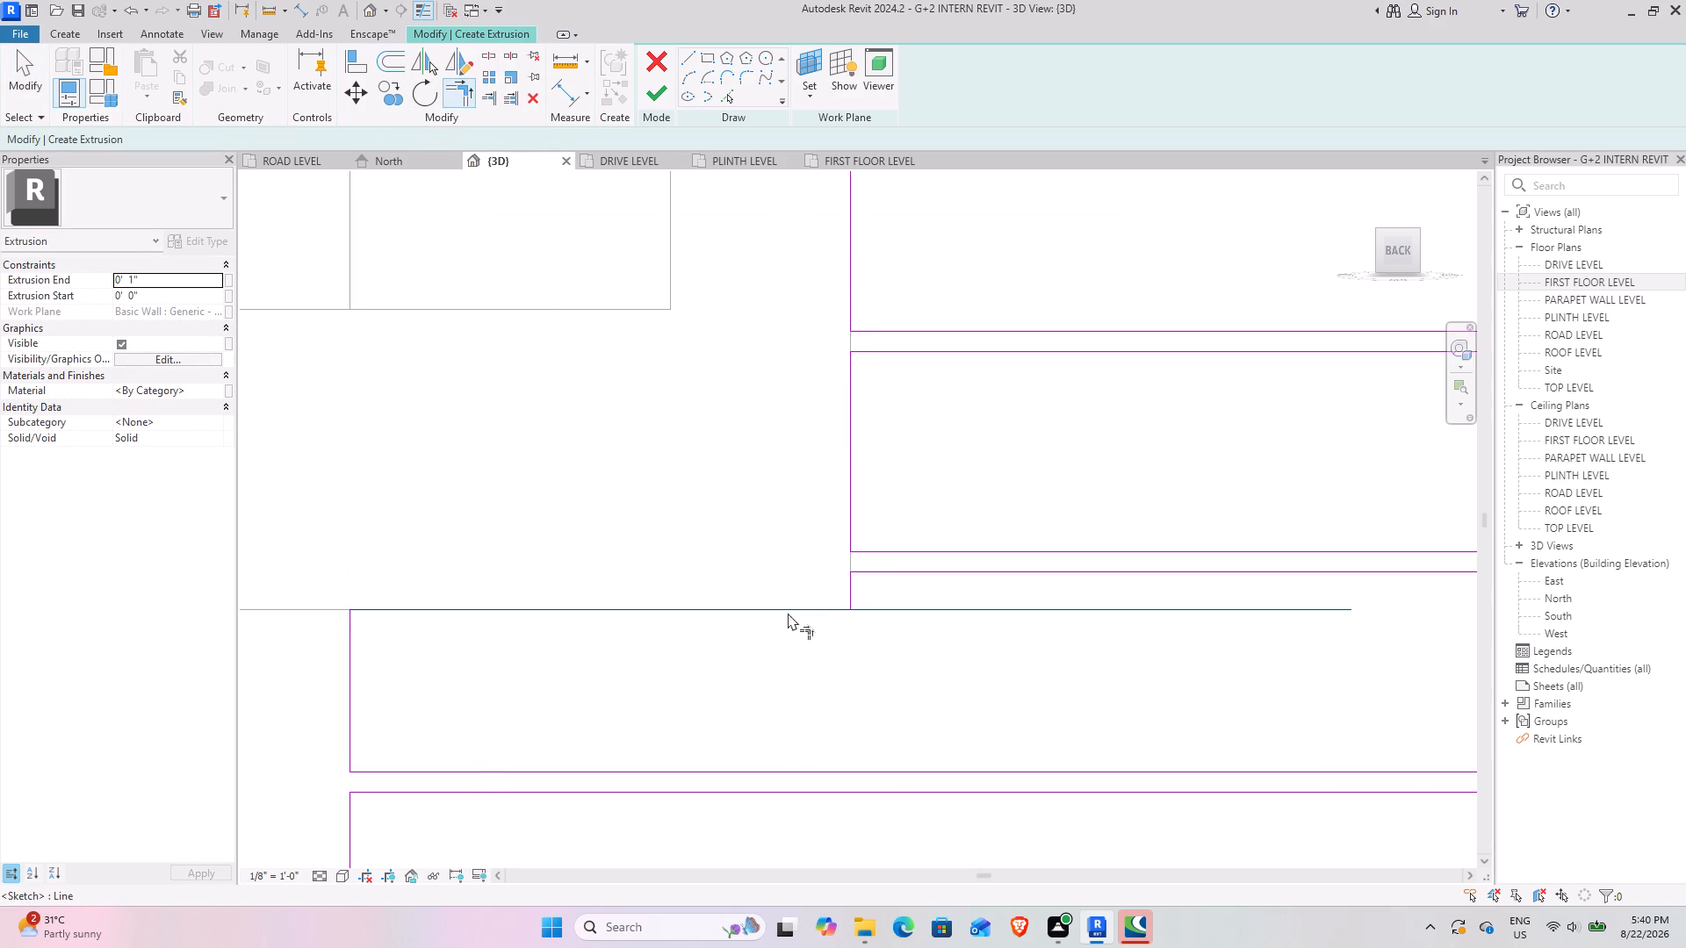
{"action": "left_click", "coordinate": [851, 590]}
Finish the sketch of the 1" strip extrusion around the tall window and the frame, and deselect it.
{"action": "scroll", "coordinate": [926, 598], "scroll_direction": "down", "scroll_amount": 11}
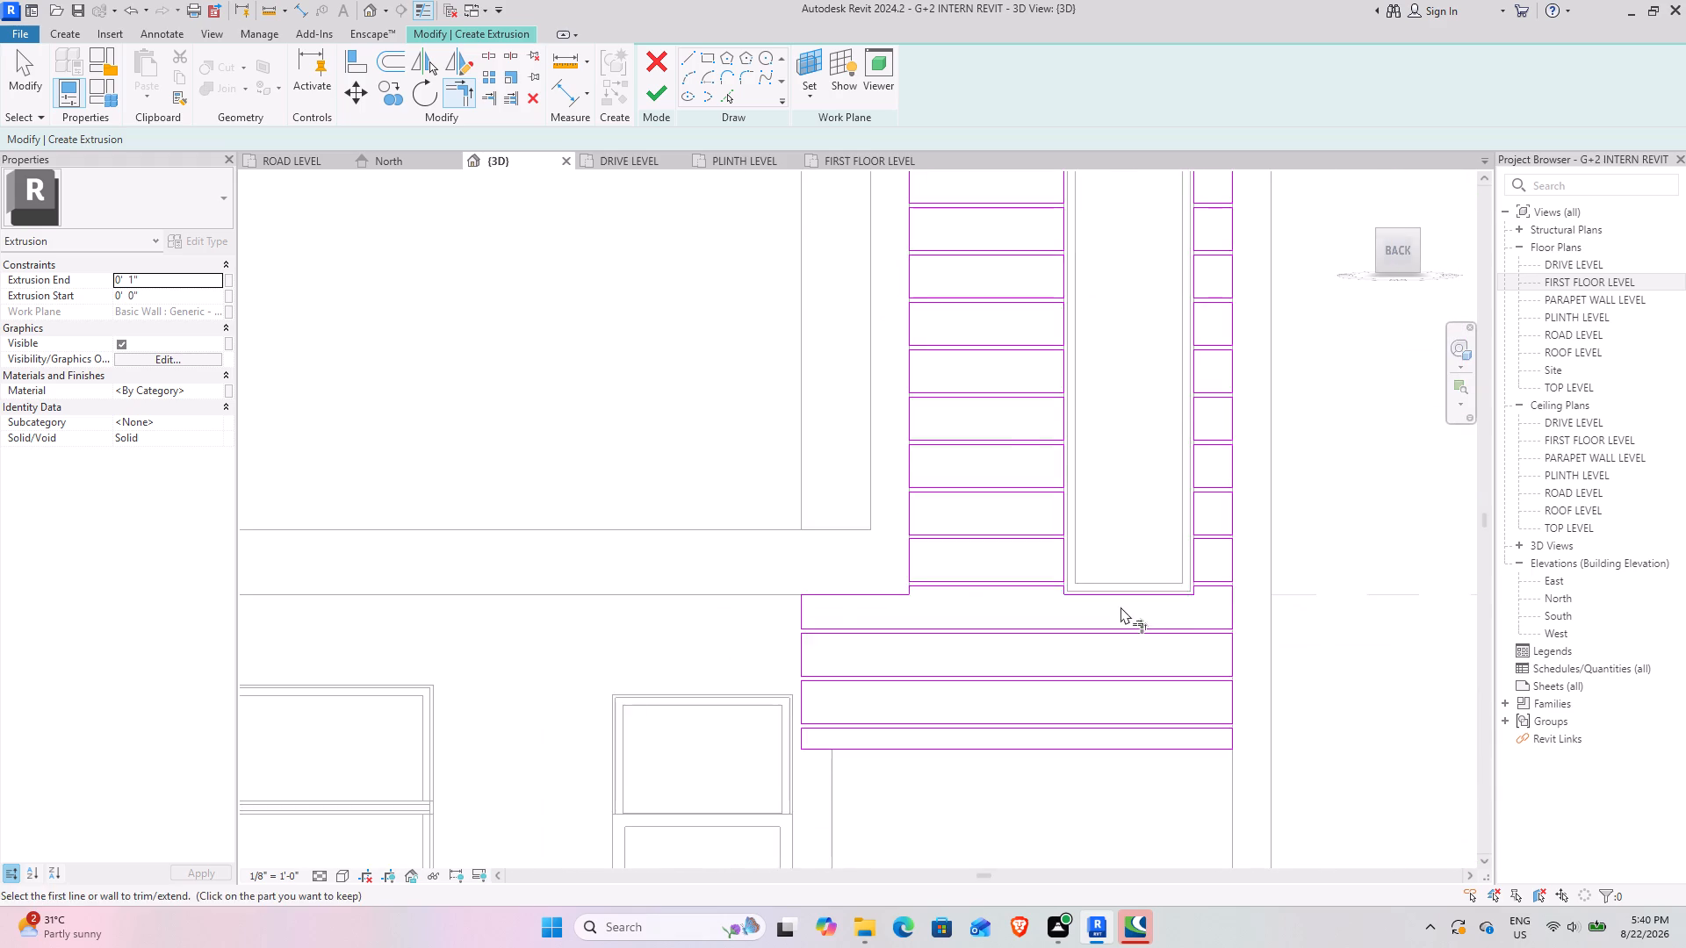
{"action": "scroll", "coordinate": [1120, 607], "scroll_direction": "down", "scroll_amount": 4}
{"action": "middle_click_drag", "start_coordinate": [1038, 423], "coordinate": [1009, 758]}
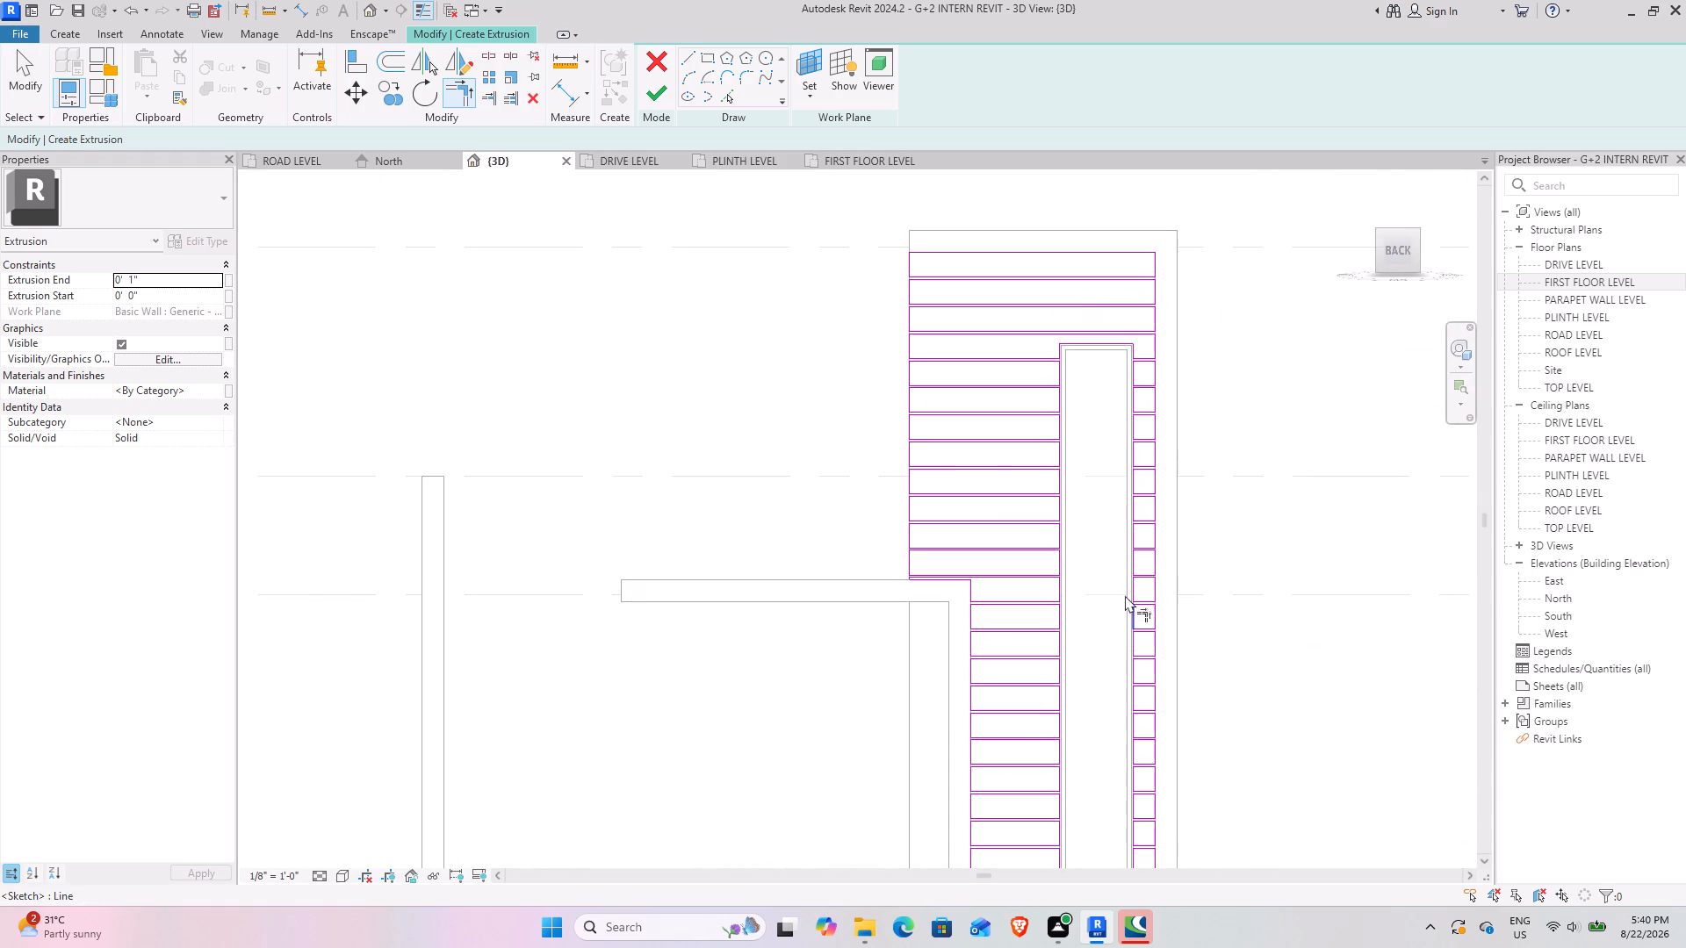
{"action": "scroll", "coordinate": [1211, 678], "scroll_direction": "up", "scroll_amount": 3}
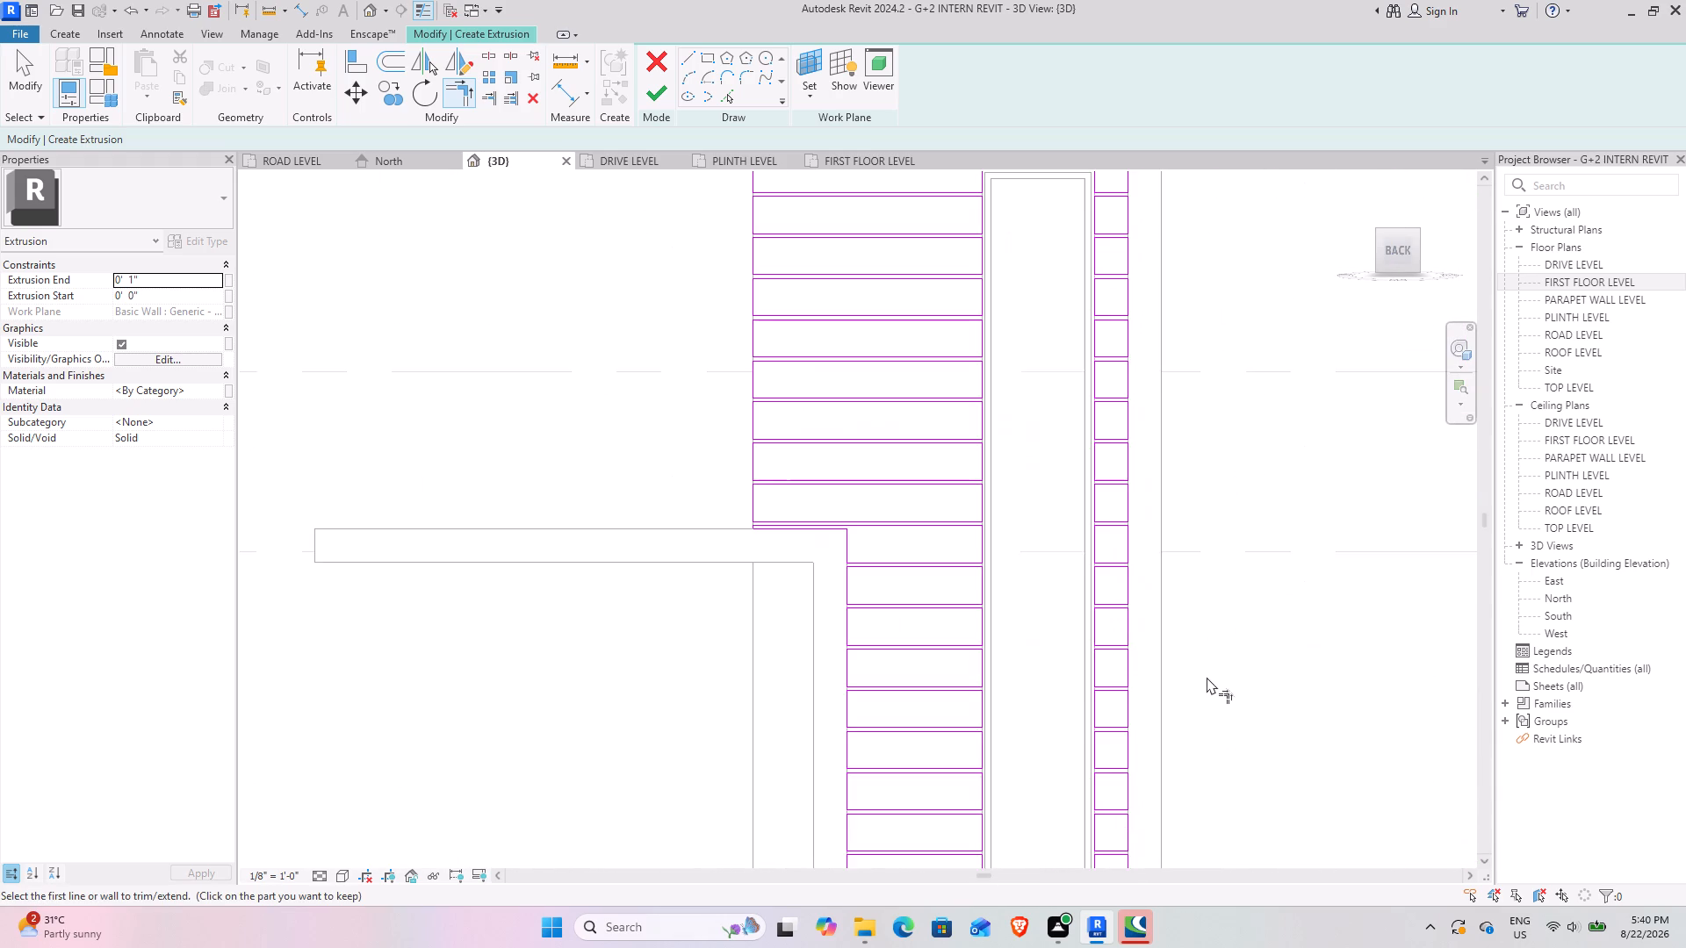
{"action": "scroll", "coordinate": [1207, 677], "scroll_direction": "down", "scroll_amount": 4}
{"action": "middle_click_drag", "start_coordinate": [1250, 724], "coordinate": [1133, 433]}
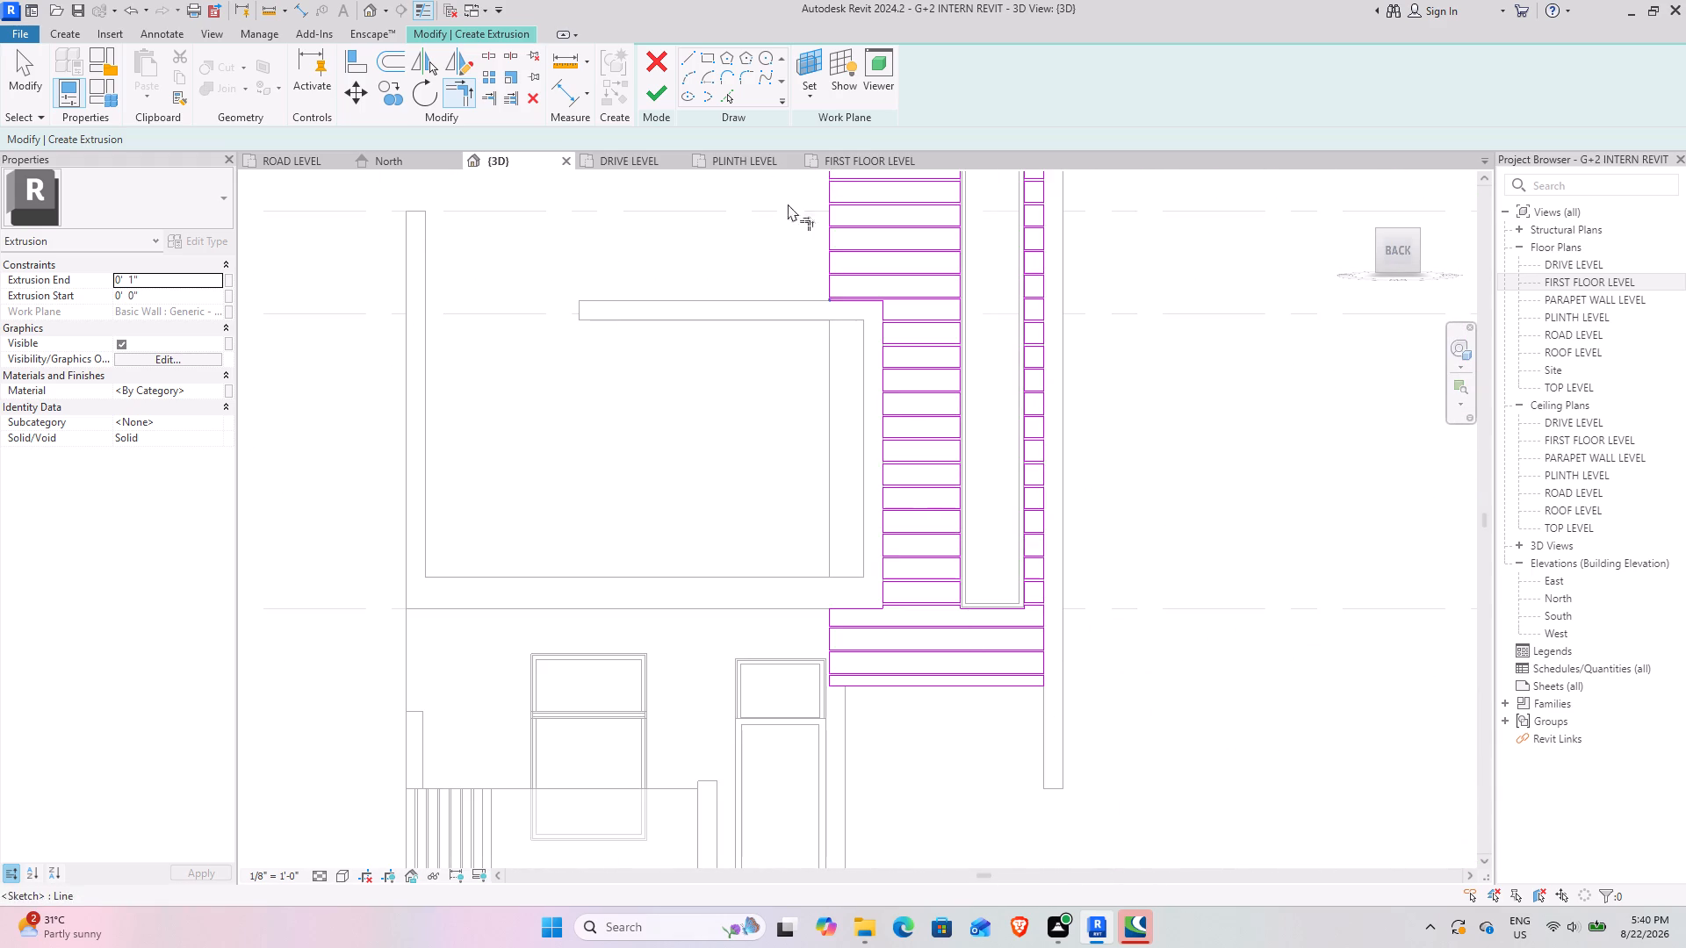
{"action": "left_click", "coordinate": [659, 92]}
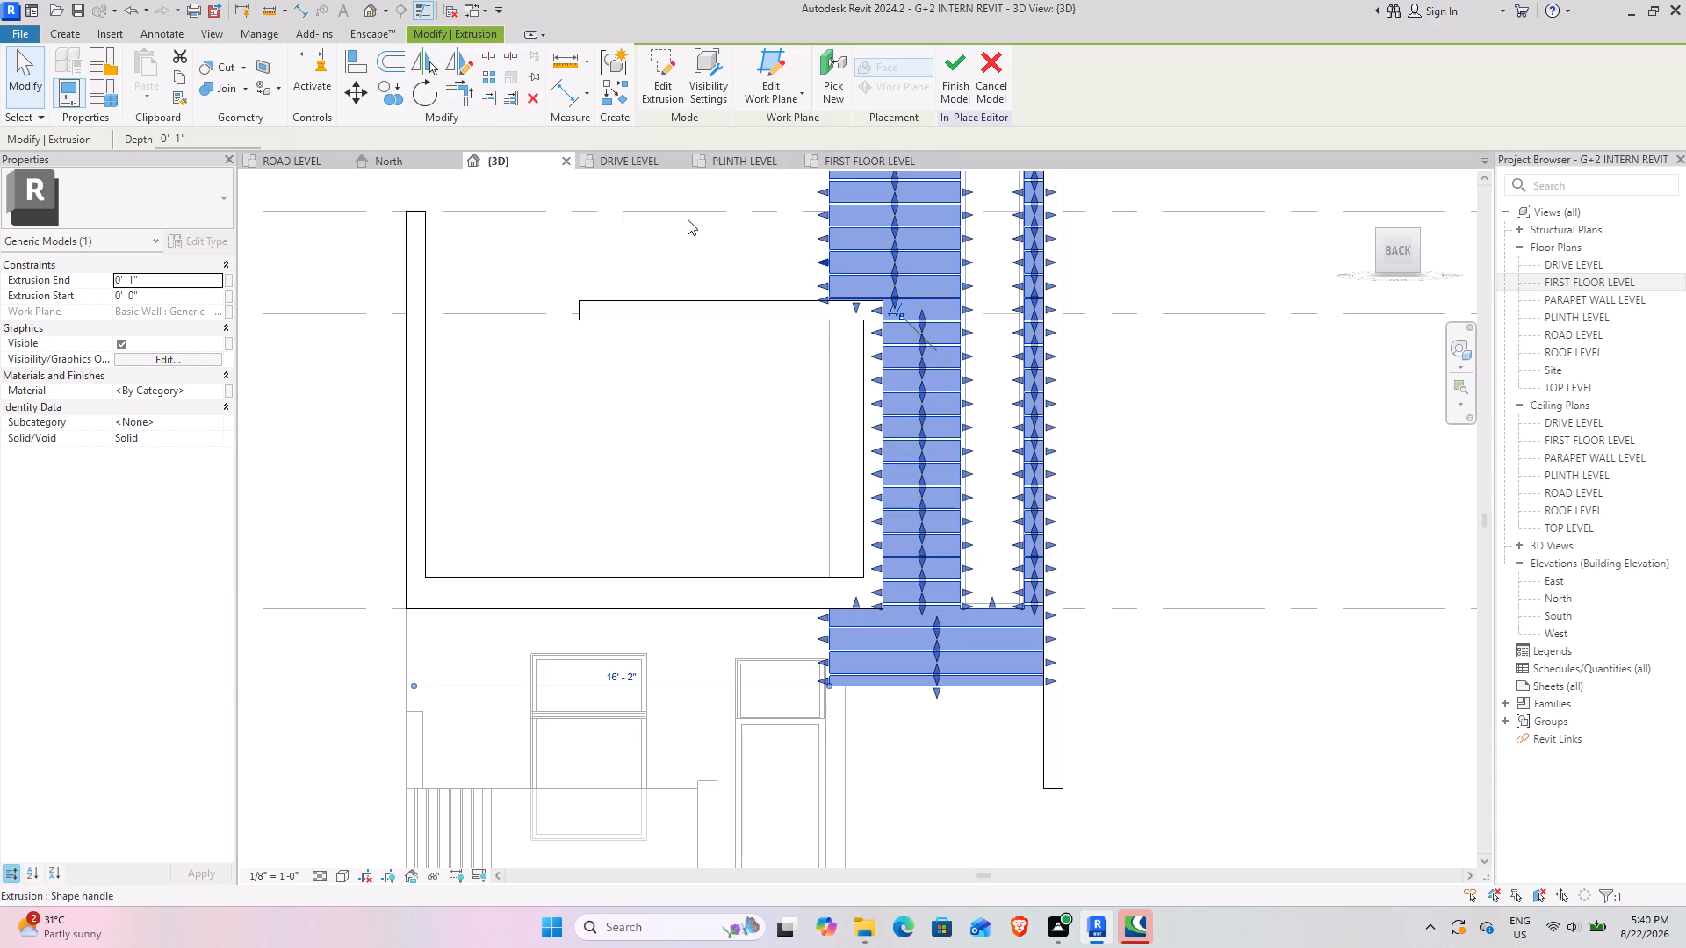
{"action": "left_click", "coordinate": [1196, 440]}
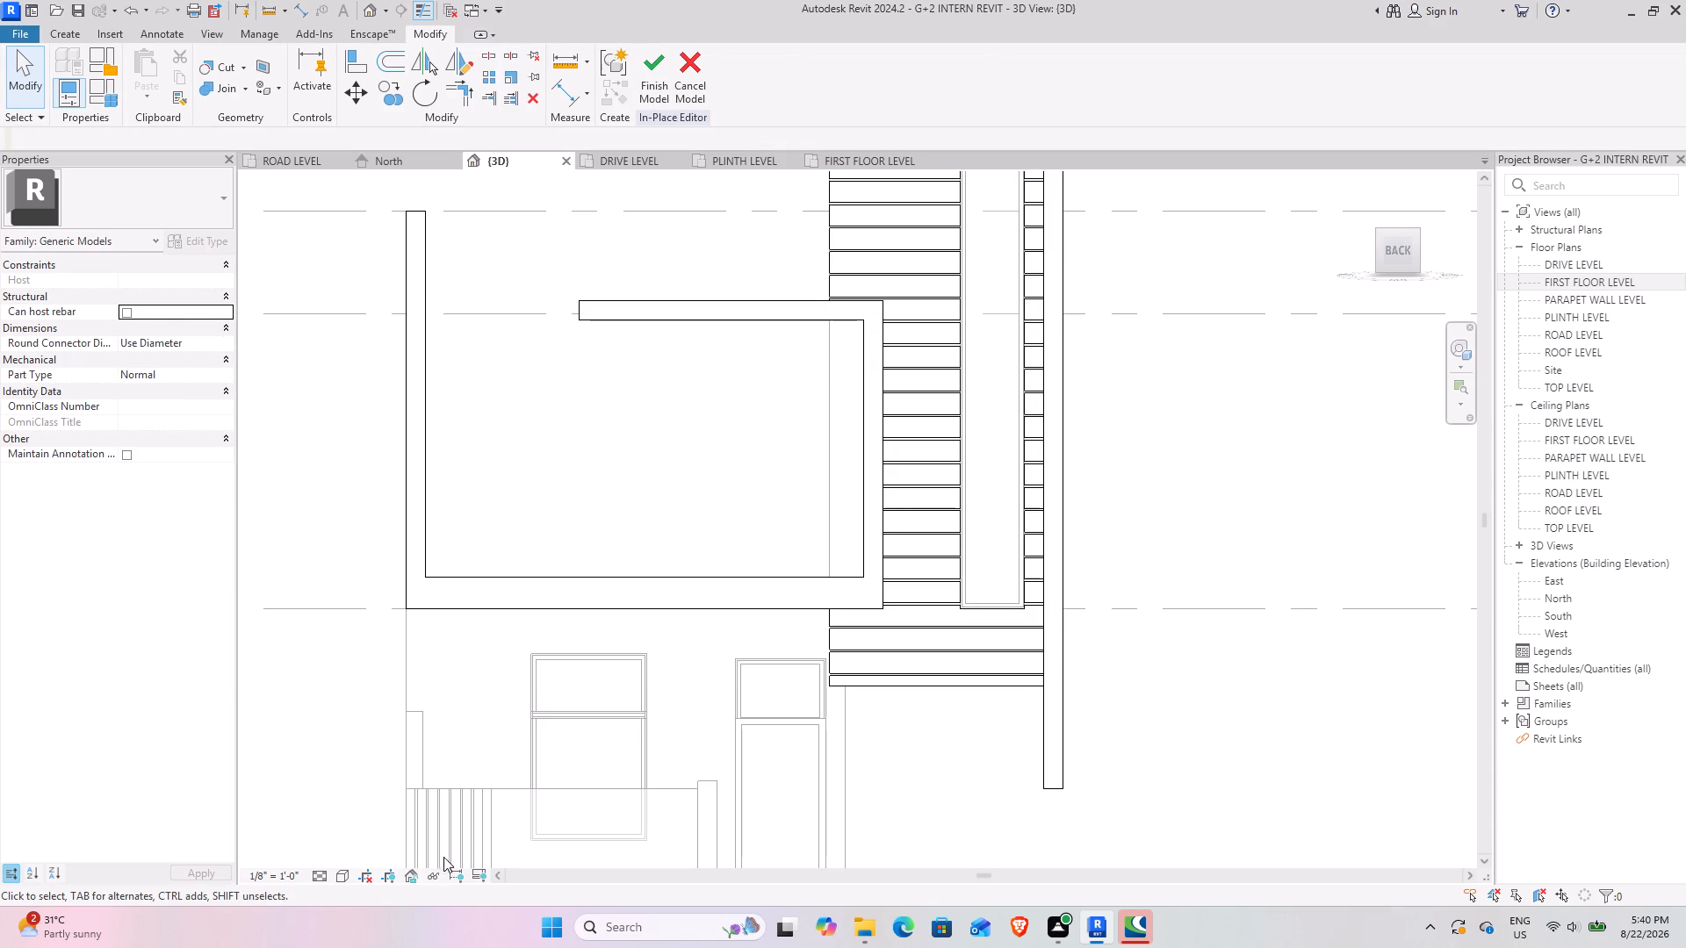
Set the 3D view's visual style to Realistic.
{"action": "left_click", "coordinate": [334, 873]}
{"action": "left_click", "coordinate": [375, 855]}
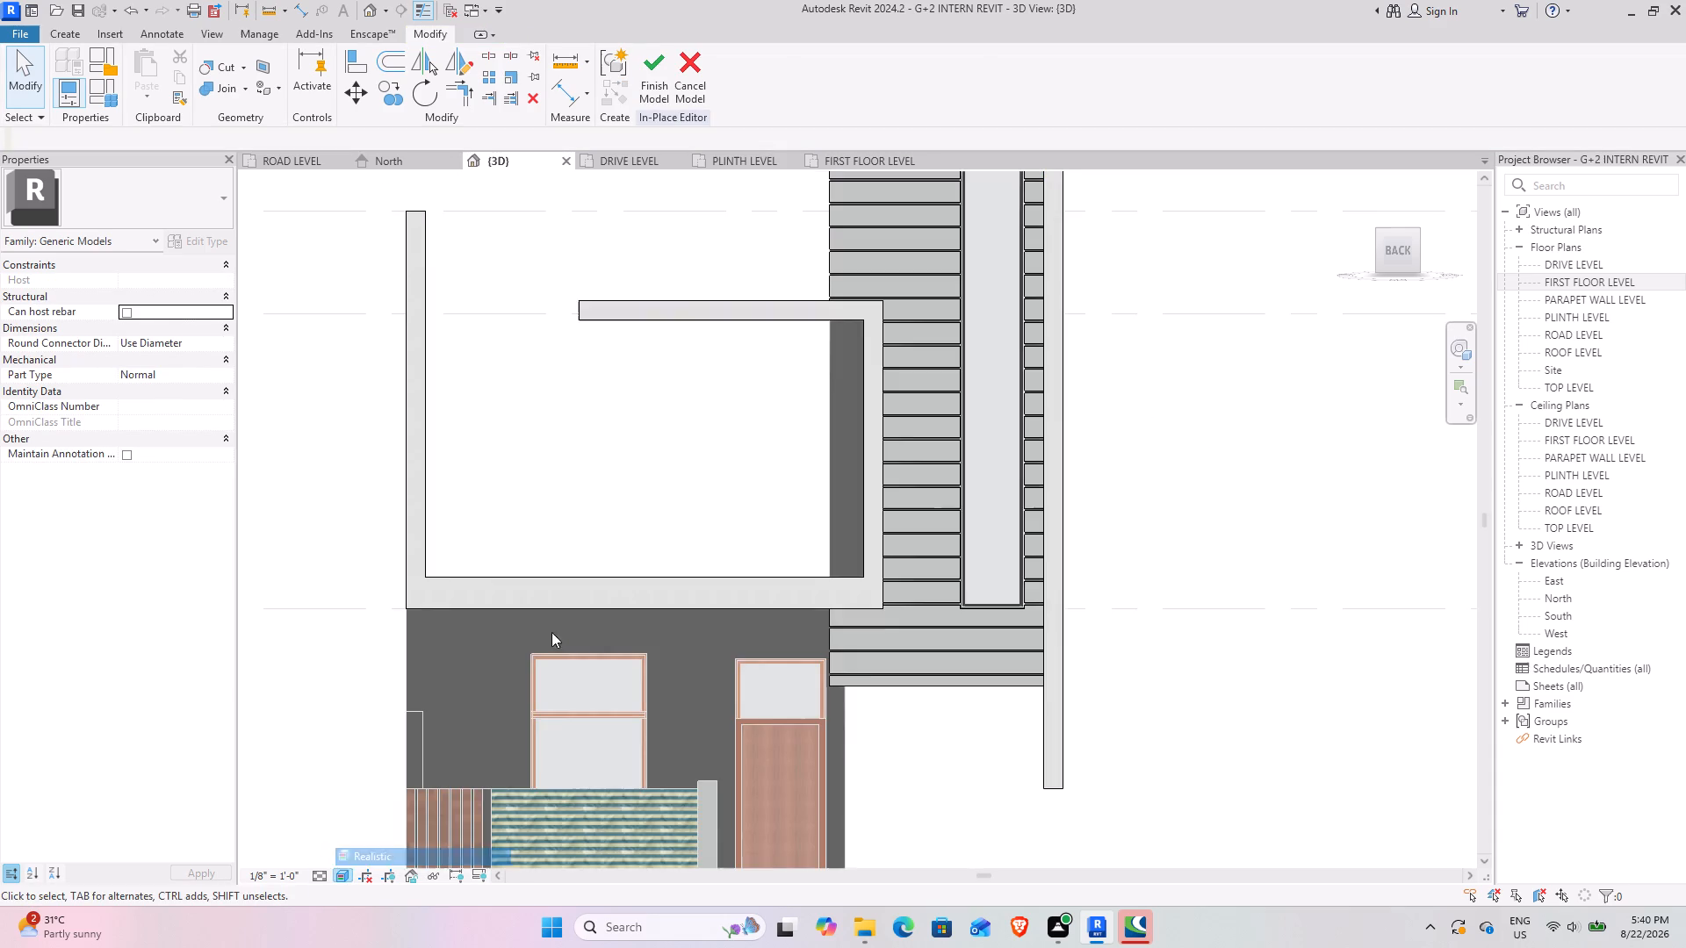
Examine the strip extrusion around the tall window and the projecting frame from several angles.
{"action": "scroll", "coordinate": [649, 442], "scroll_direction": "down", "scroll_amount": 4}
{"action": "middle_click_drag", "start_coordinate": [675, 478], "coordinate": [903, 636], "text": "shift"}
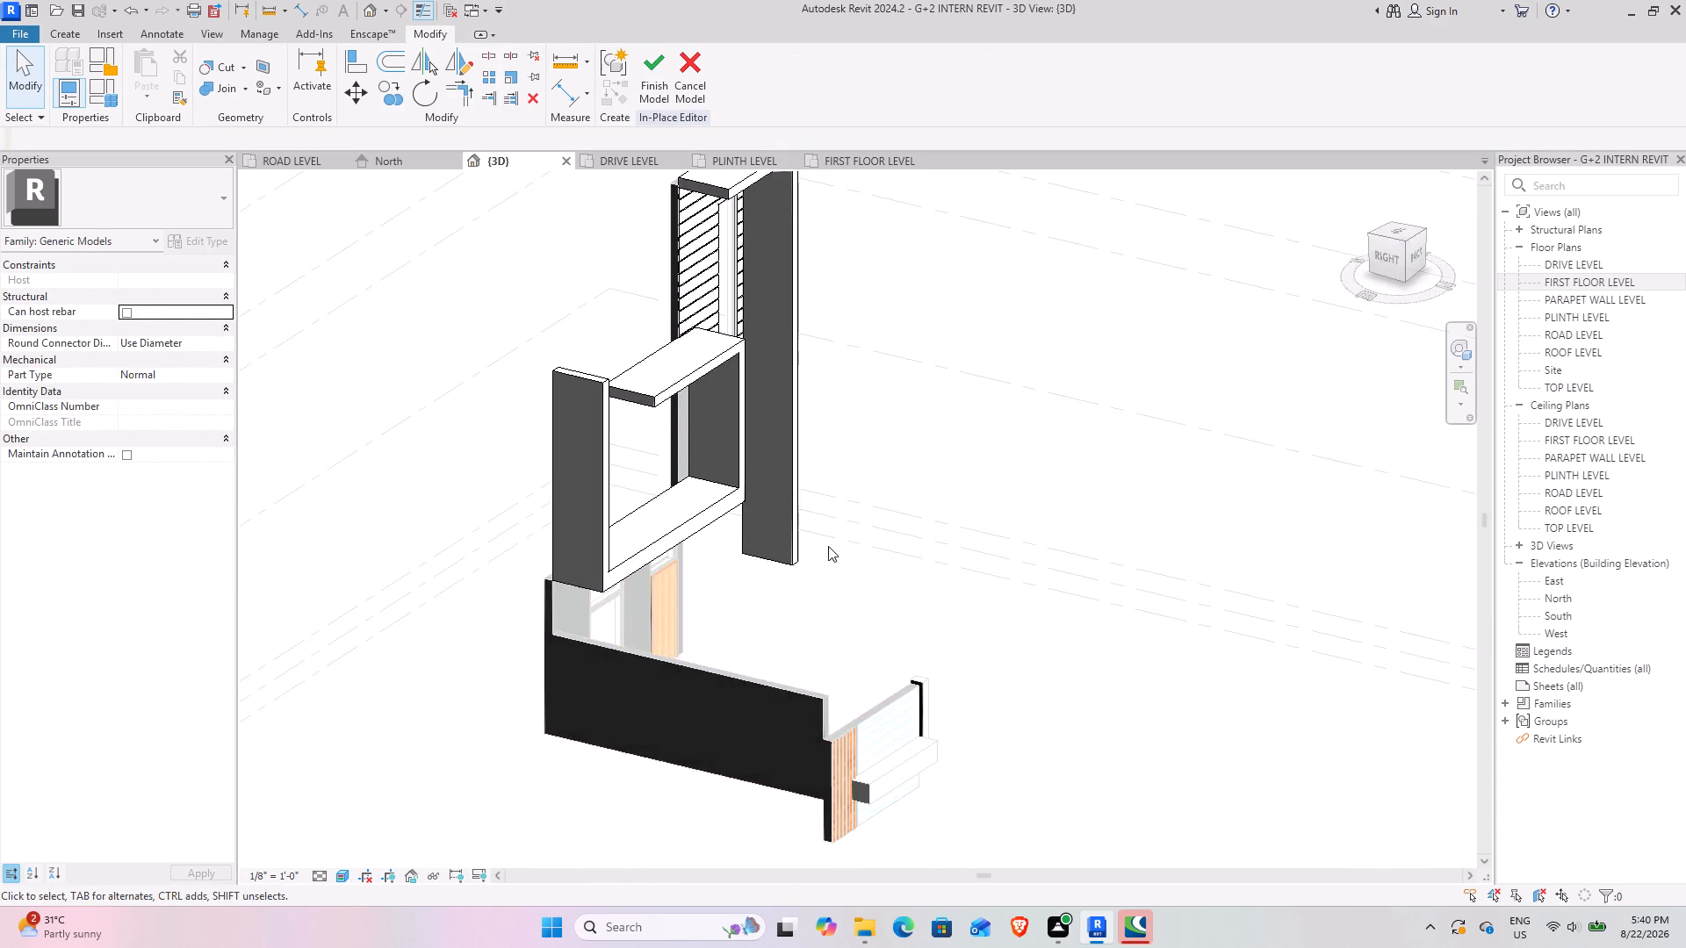
{"action": "middle_click_drag", "start_coordinate": [826, 545], "coordinate": [675, 574], "text": "shift"}
{"action": "middle_click_drag", "start_coordinate": [780, 541], "coordinate": [531, 726]}
{"action": "scroll", "coordinate": [587, 358], "scroll_direction": "up", "scroll_amount": 6}
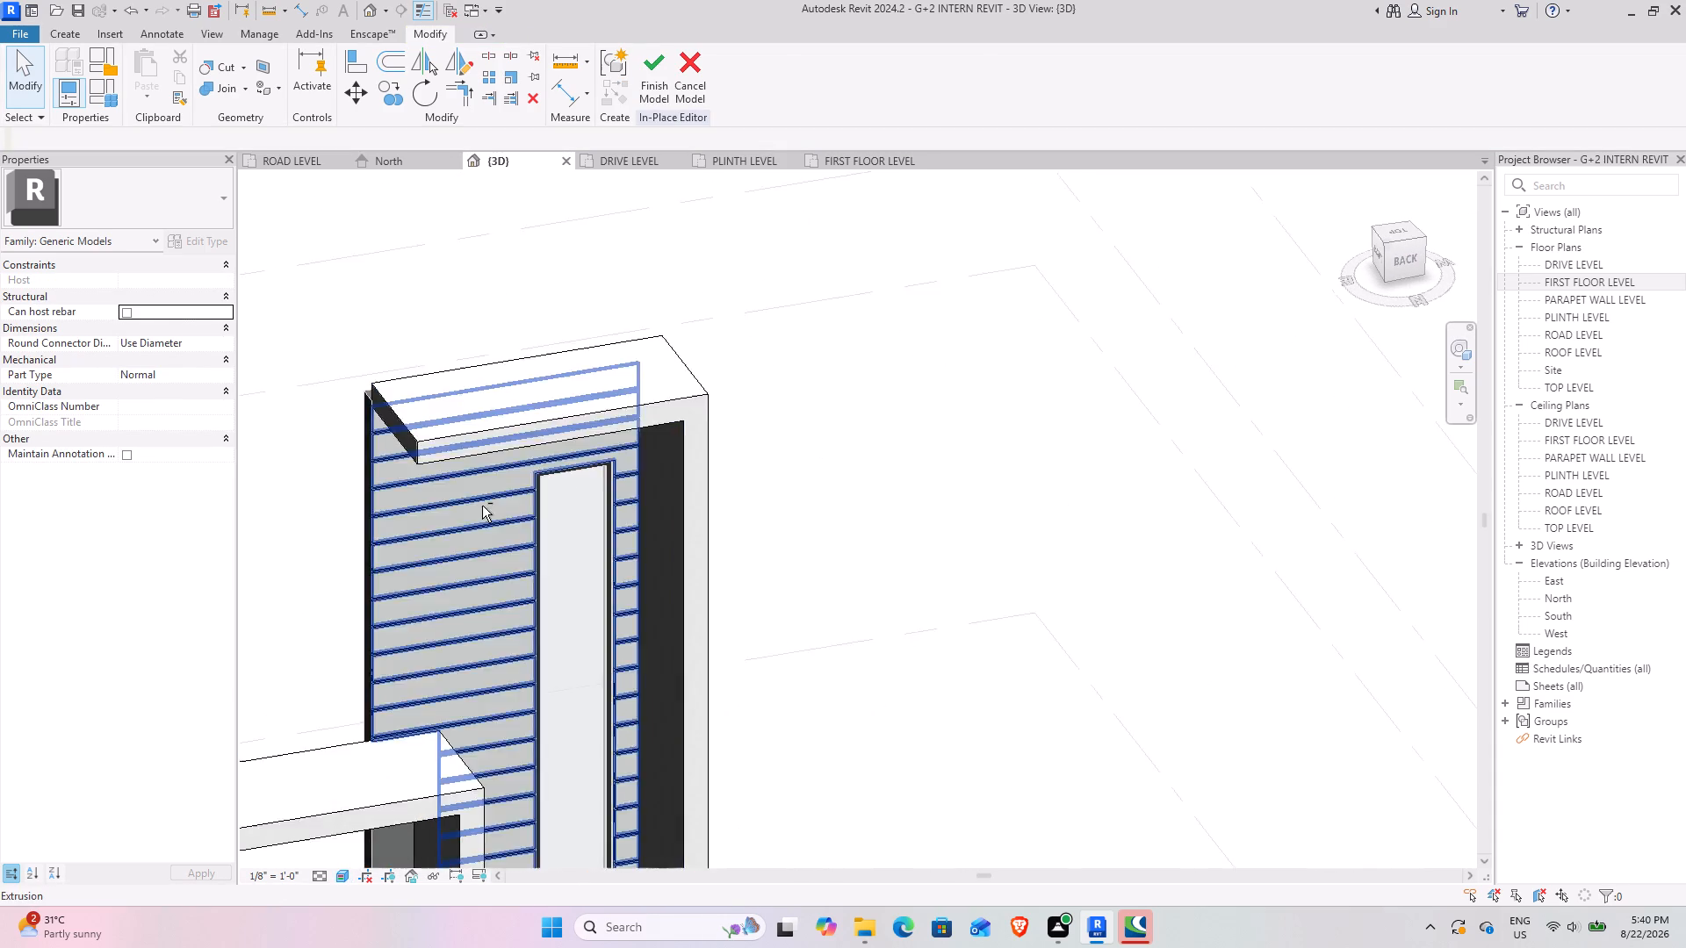
{"action": "middle_click_drag", "start_coordinate": [482, 505], "coordinate": [651, 505], "text": "shift"}
{"action": "middle_click_drag", "start_coordinate": [664, 502], "coordinate": [1116, 427]}
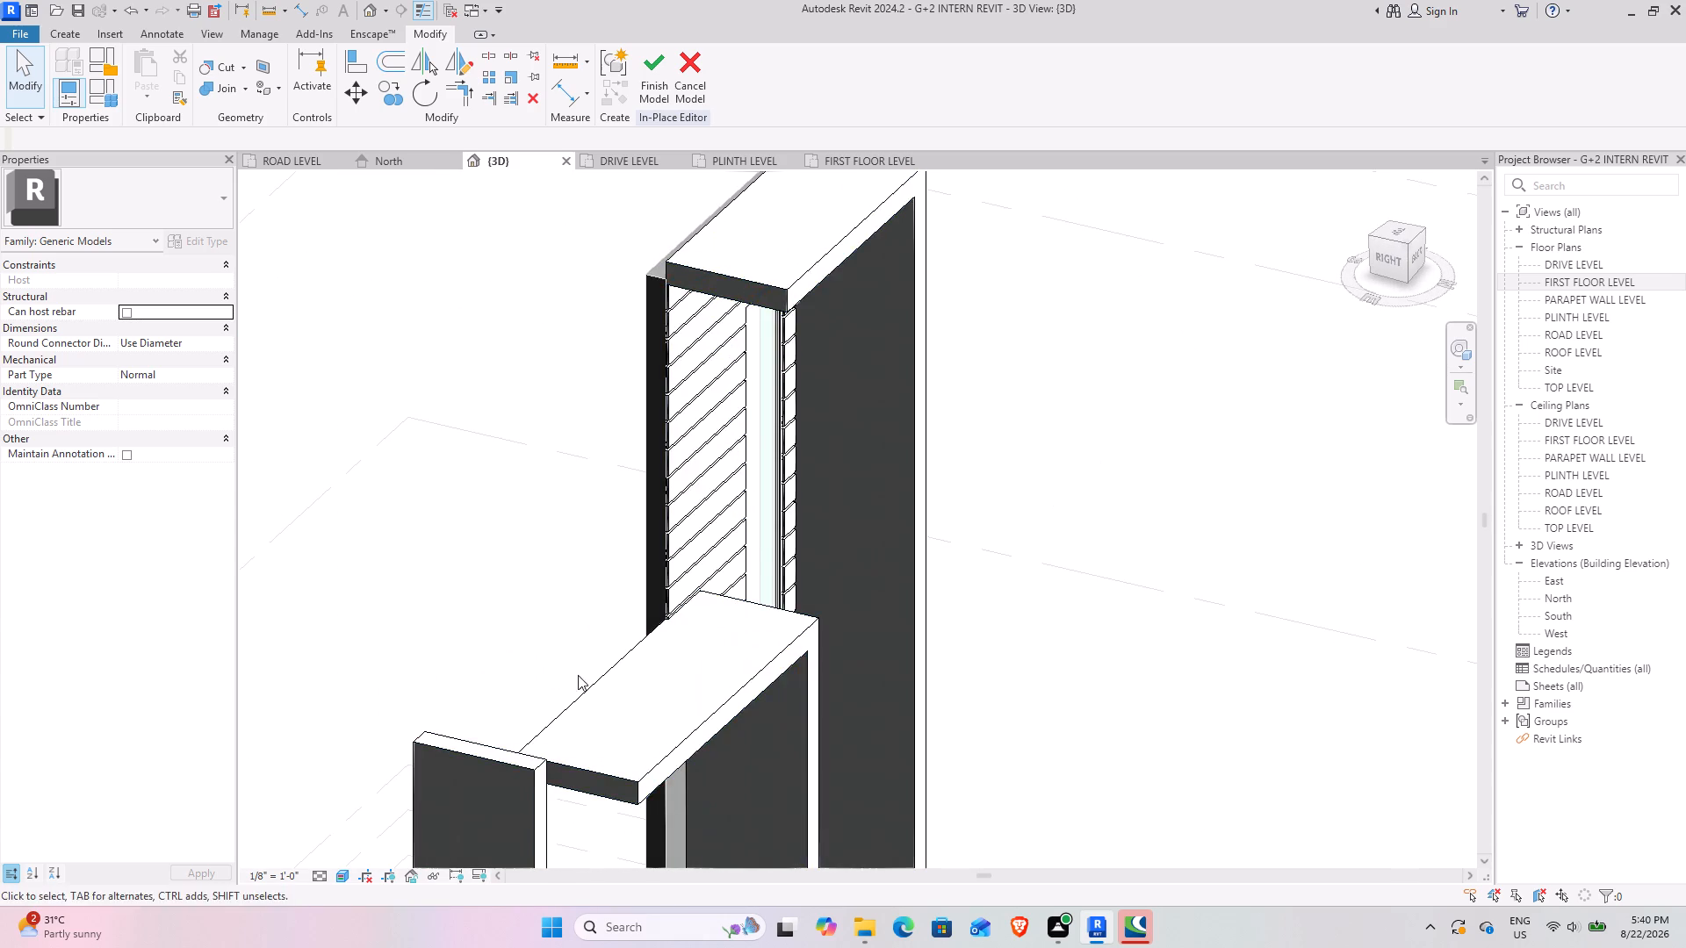
{"action": "middle_click_drag", "start_coordinate": [755, 671], "coordinate": [510, 552]}
{"action": "scroll", "coordinate": [847, 641], "scroll_direction": "down", "scroll_amount": 4}
{"action": "middle_click_drag", "start_coordinate": [875, 731], "coordinate": [798, 390]}
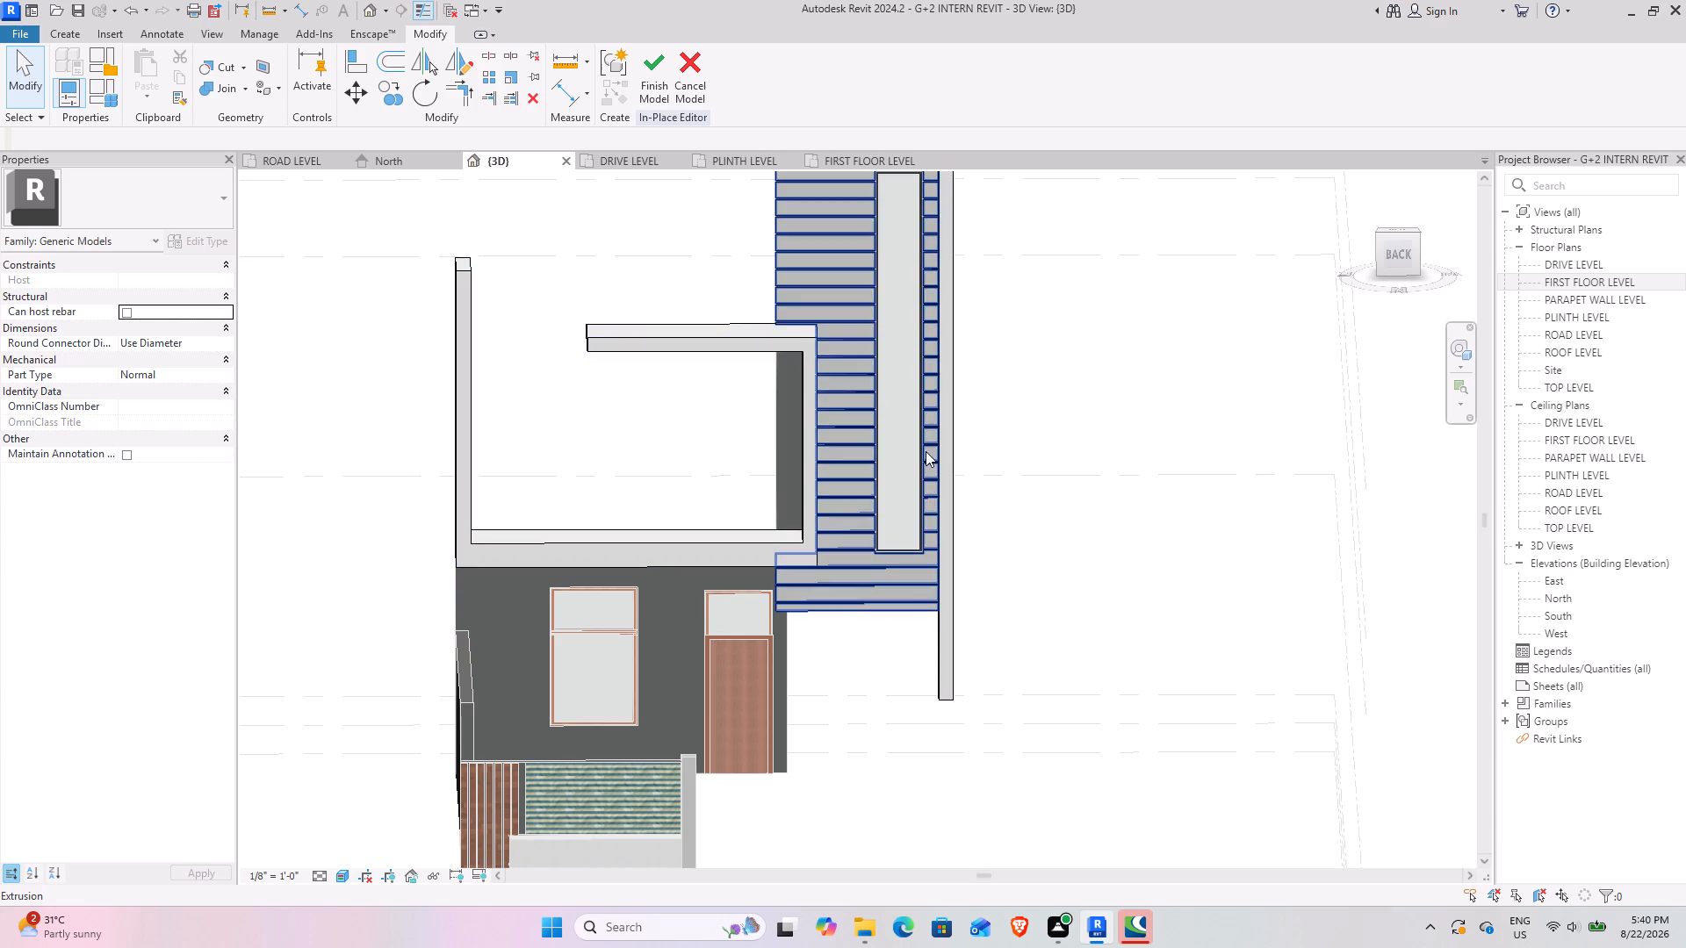
Open the material choice for the strip extrusion around the tall window and search the project materials for WOOD.
{"action": "left_click", "coordinate": [871, 429]}
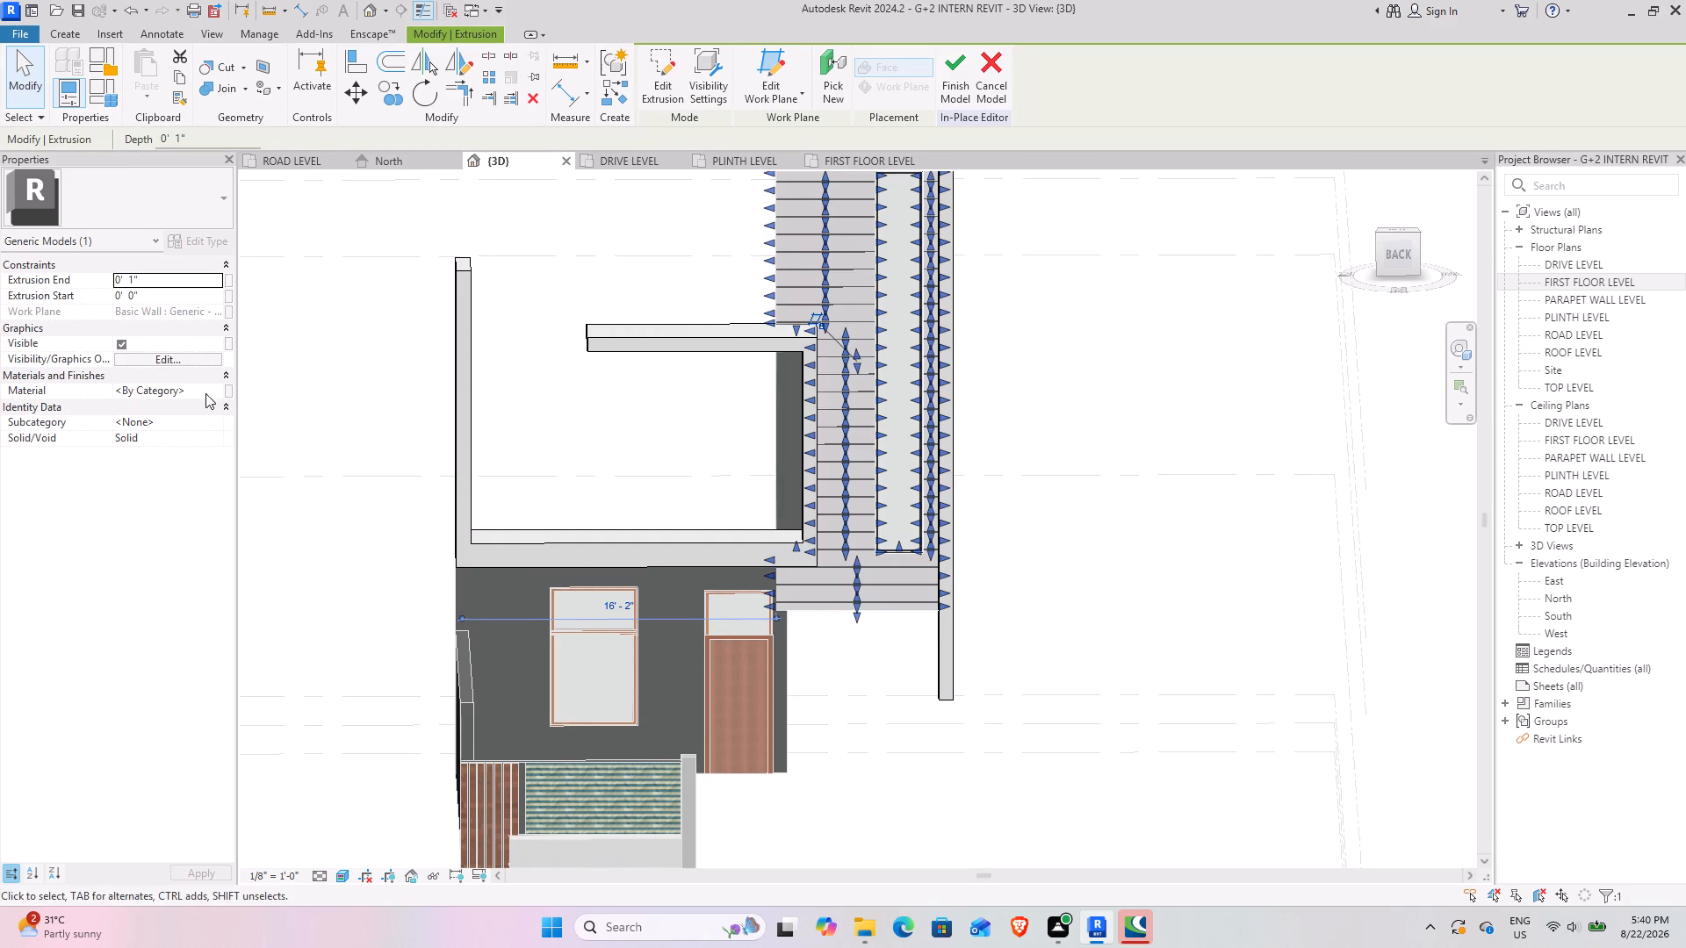
{"action": "left_click", "coordinate": [220, 389]}
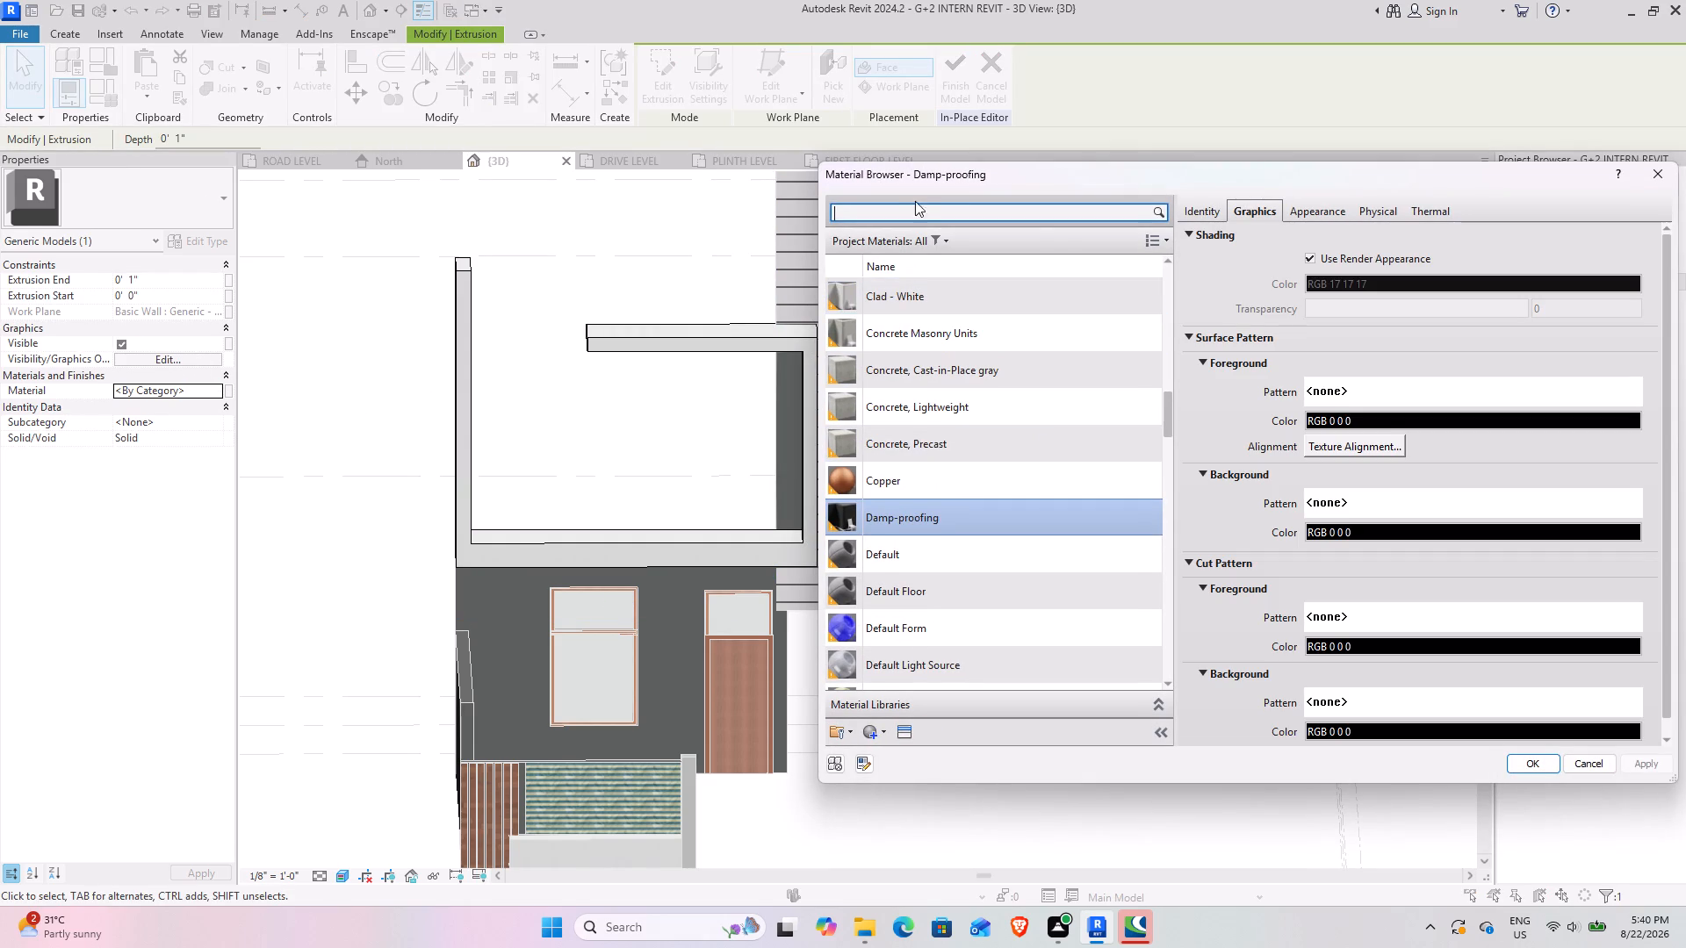
{"action": "scroll", "coordinate": [968, 503], "scroll_direction": "down", "scroll_amount": 3}
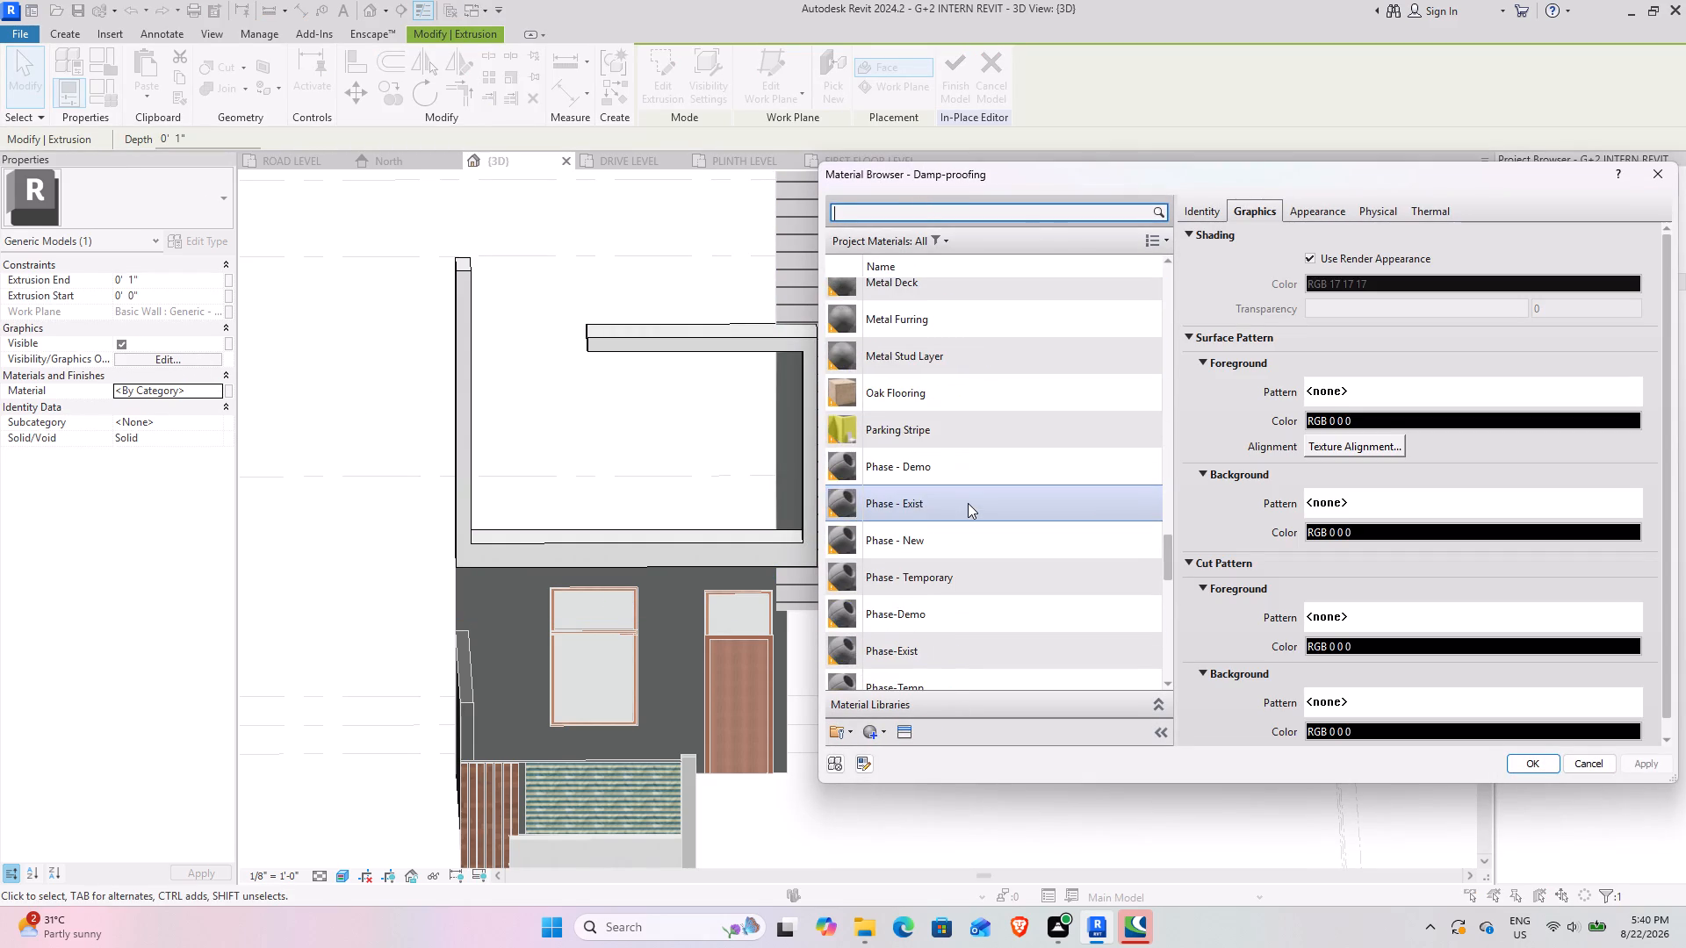
{"action": "scroll", "coordinate": [968, 503], "scroll_direction": "down", "scroll_amount": 3}
{"action": "scroll", "coordinate": [968, 503], "scroll_direction": "up", "scroll_amount": 2}
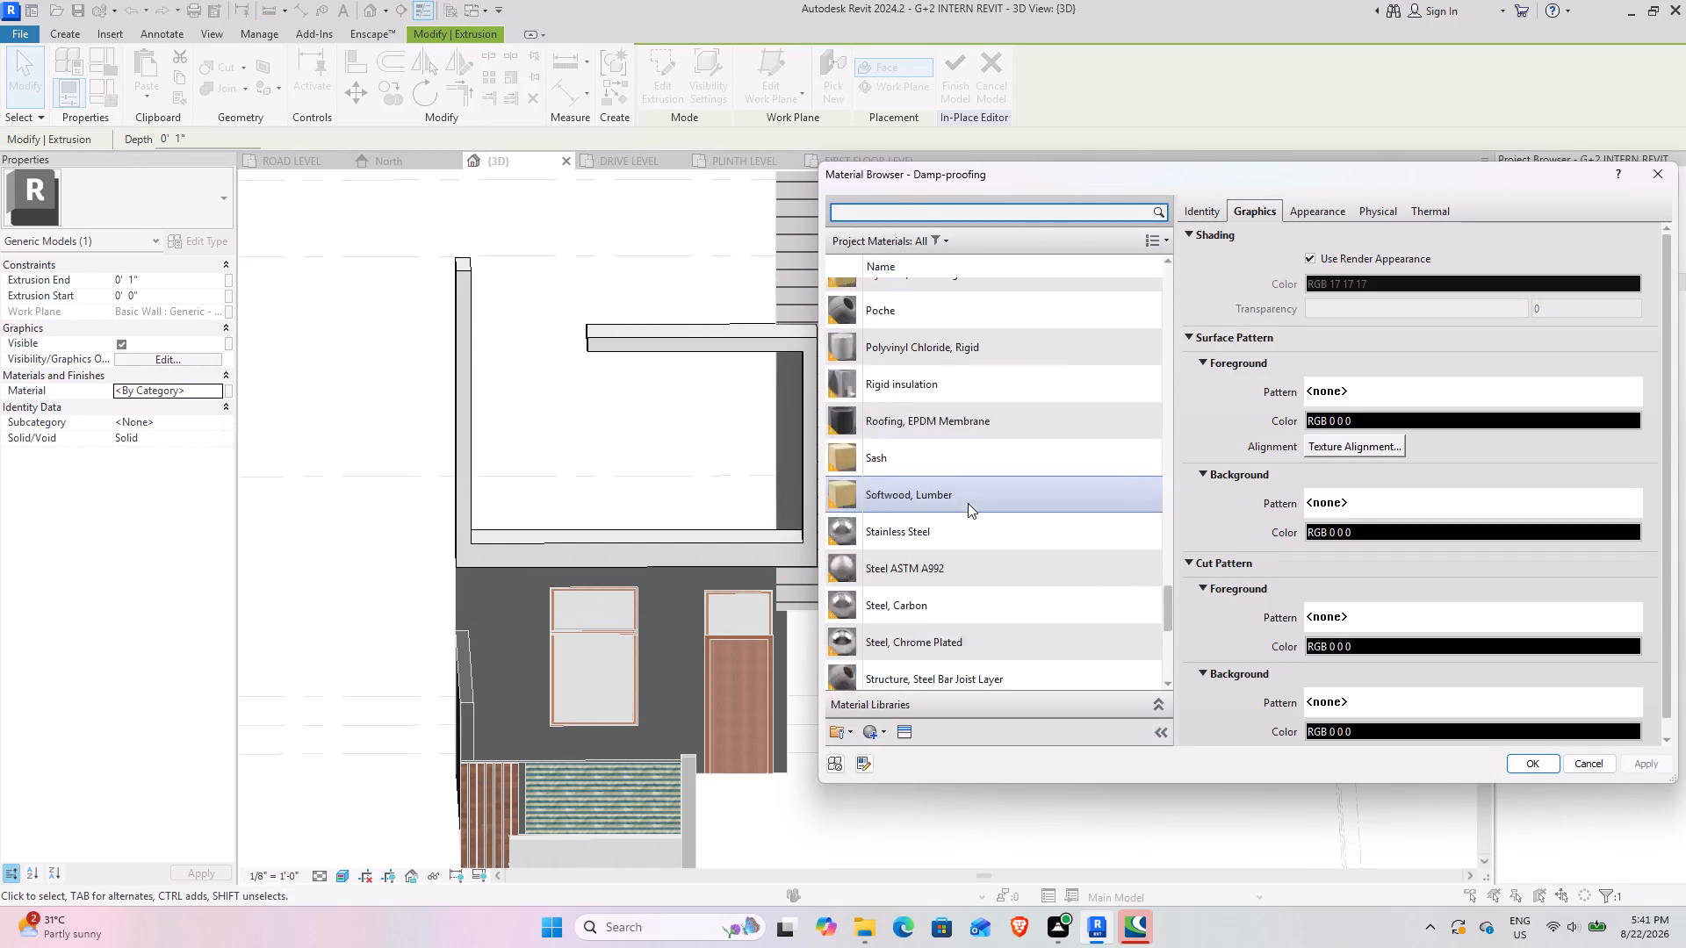
{"action": "scroll", "coordinate": [968, 503], "scroll_direction": "up", "scroll_amount": 12}
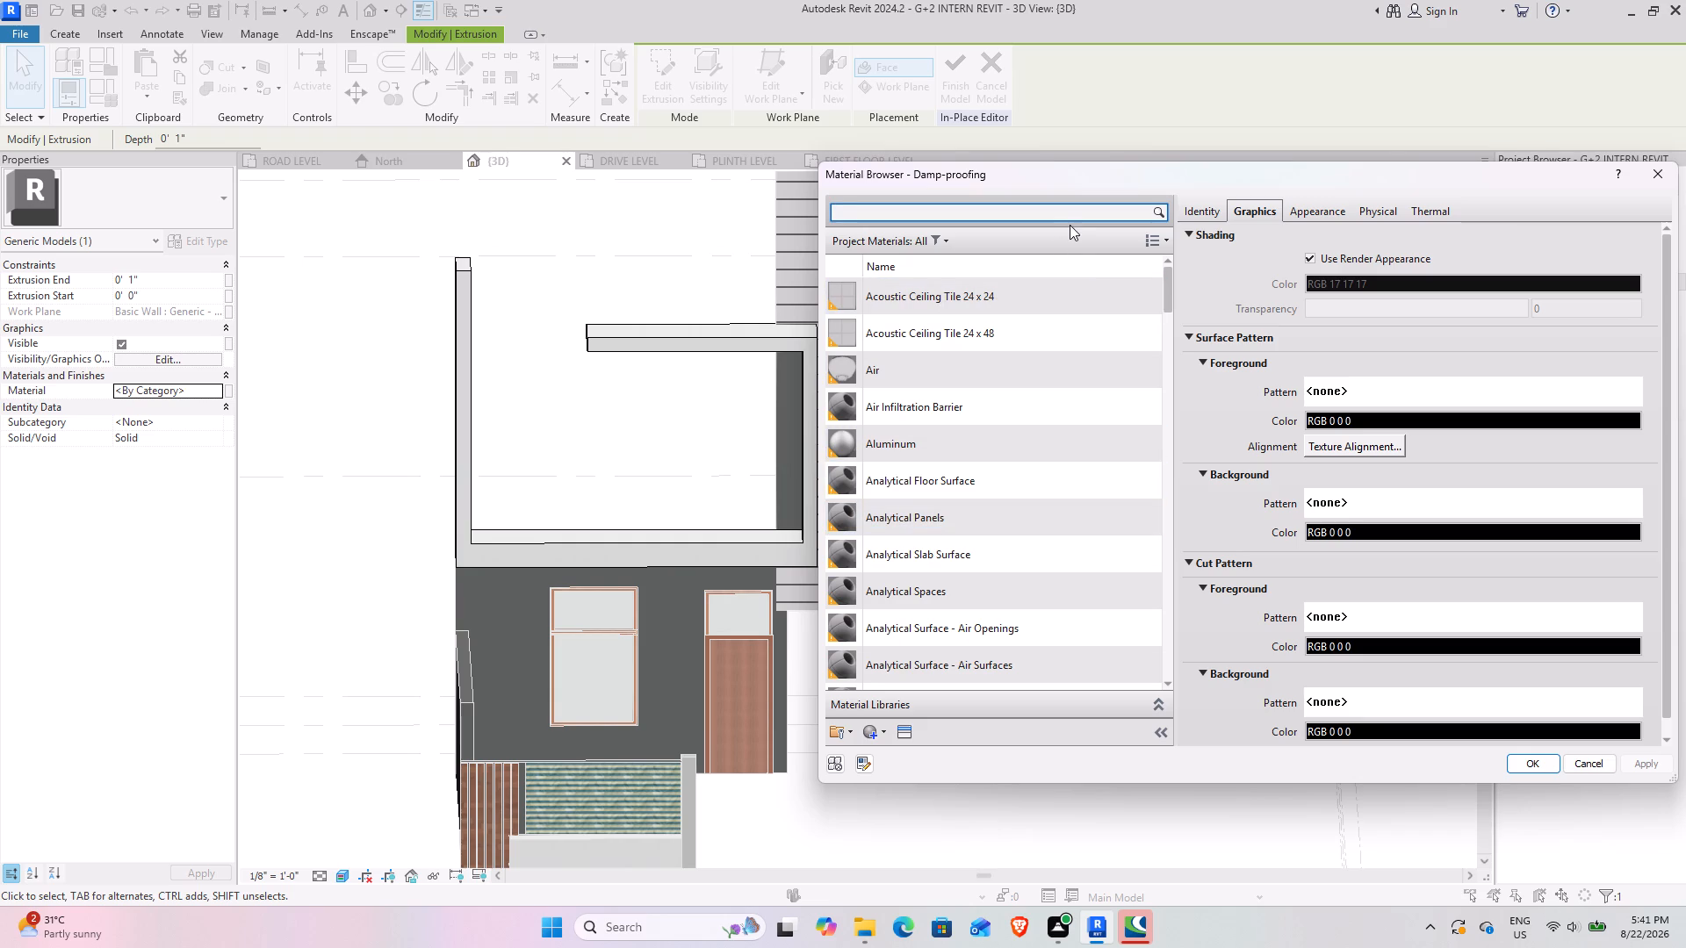
{"action": "key", "text": "w"}
{"action": "key", "text": "o"}
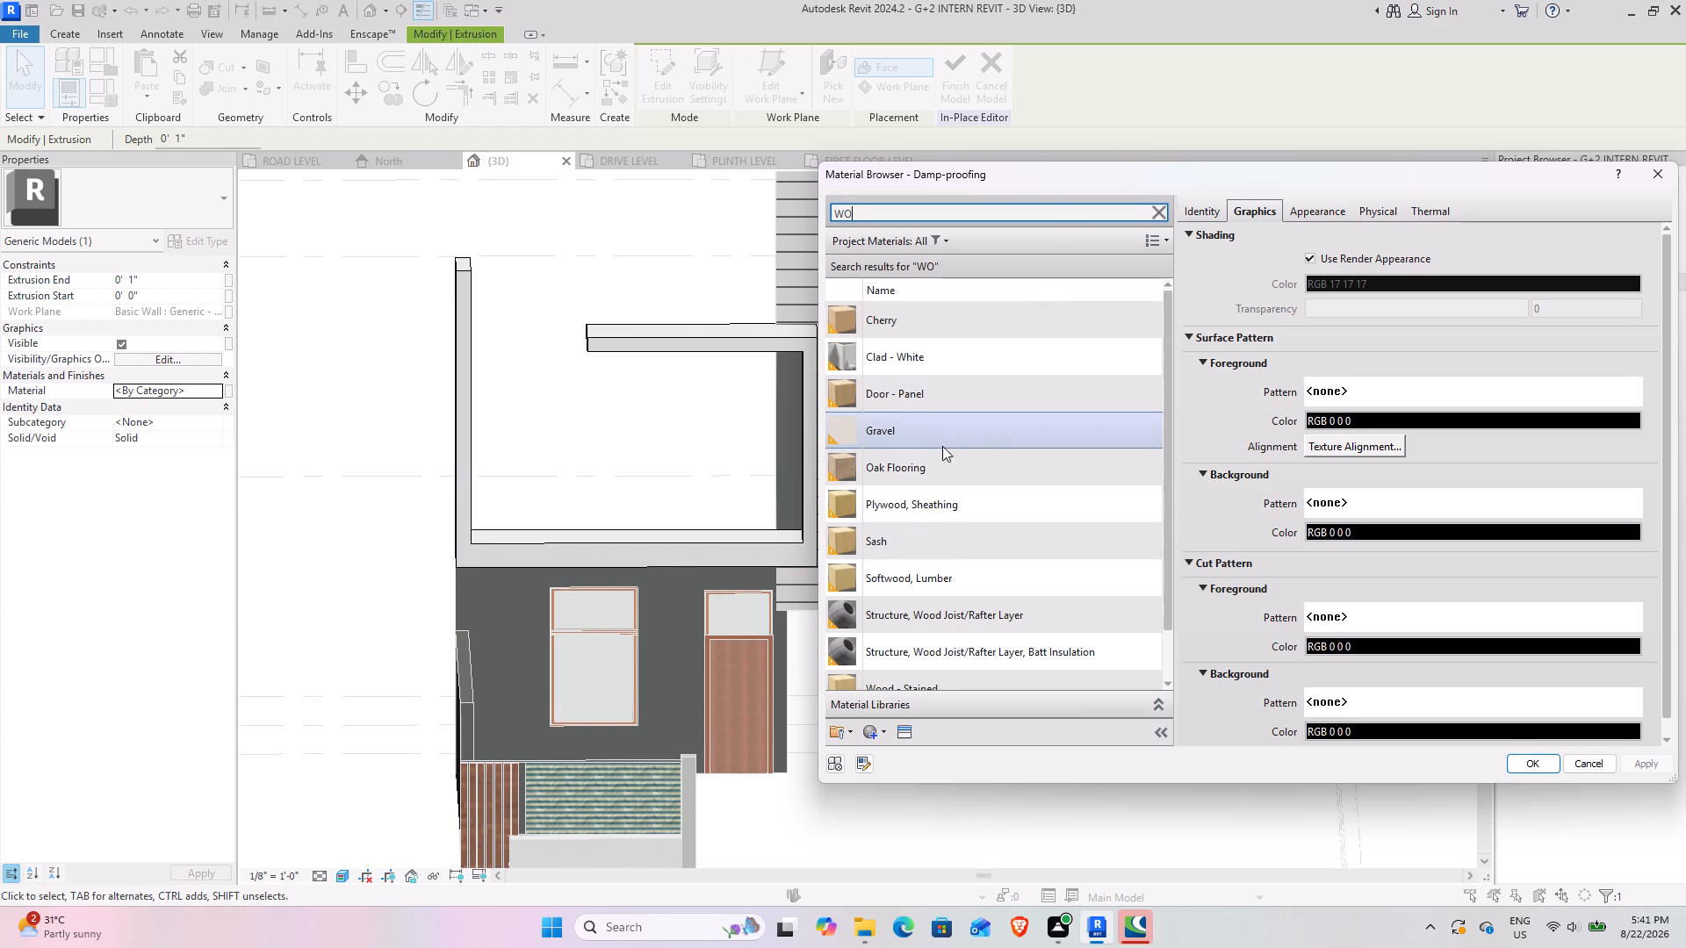
{"action": "left_click", "coordinate": [967, 315]}
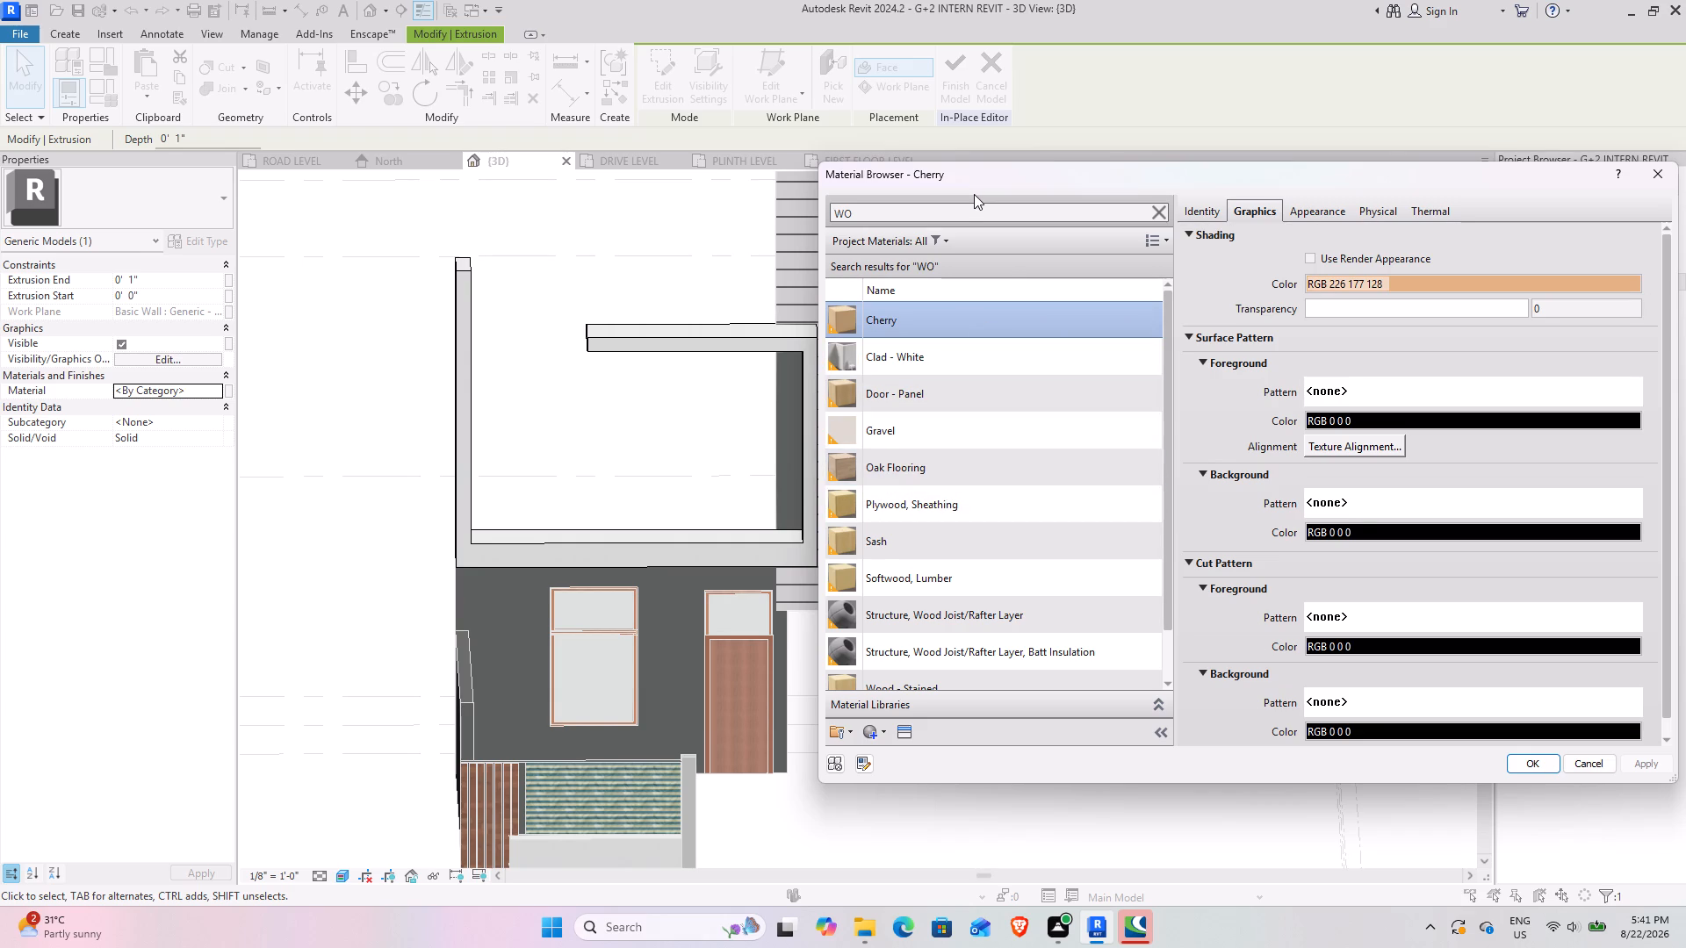
{"action": "key", "text": "d"}
{"action": "left_click", "coordinate": [947, 218]}
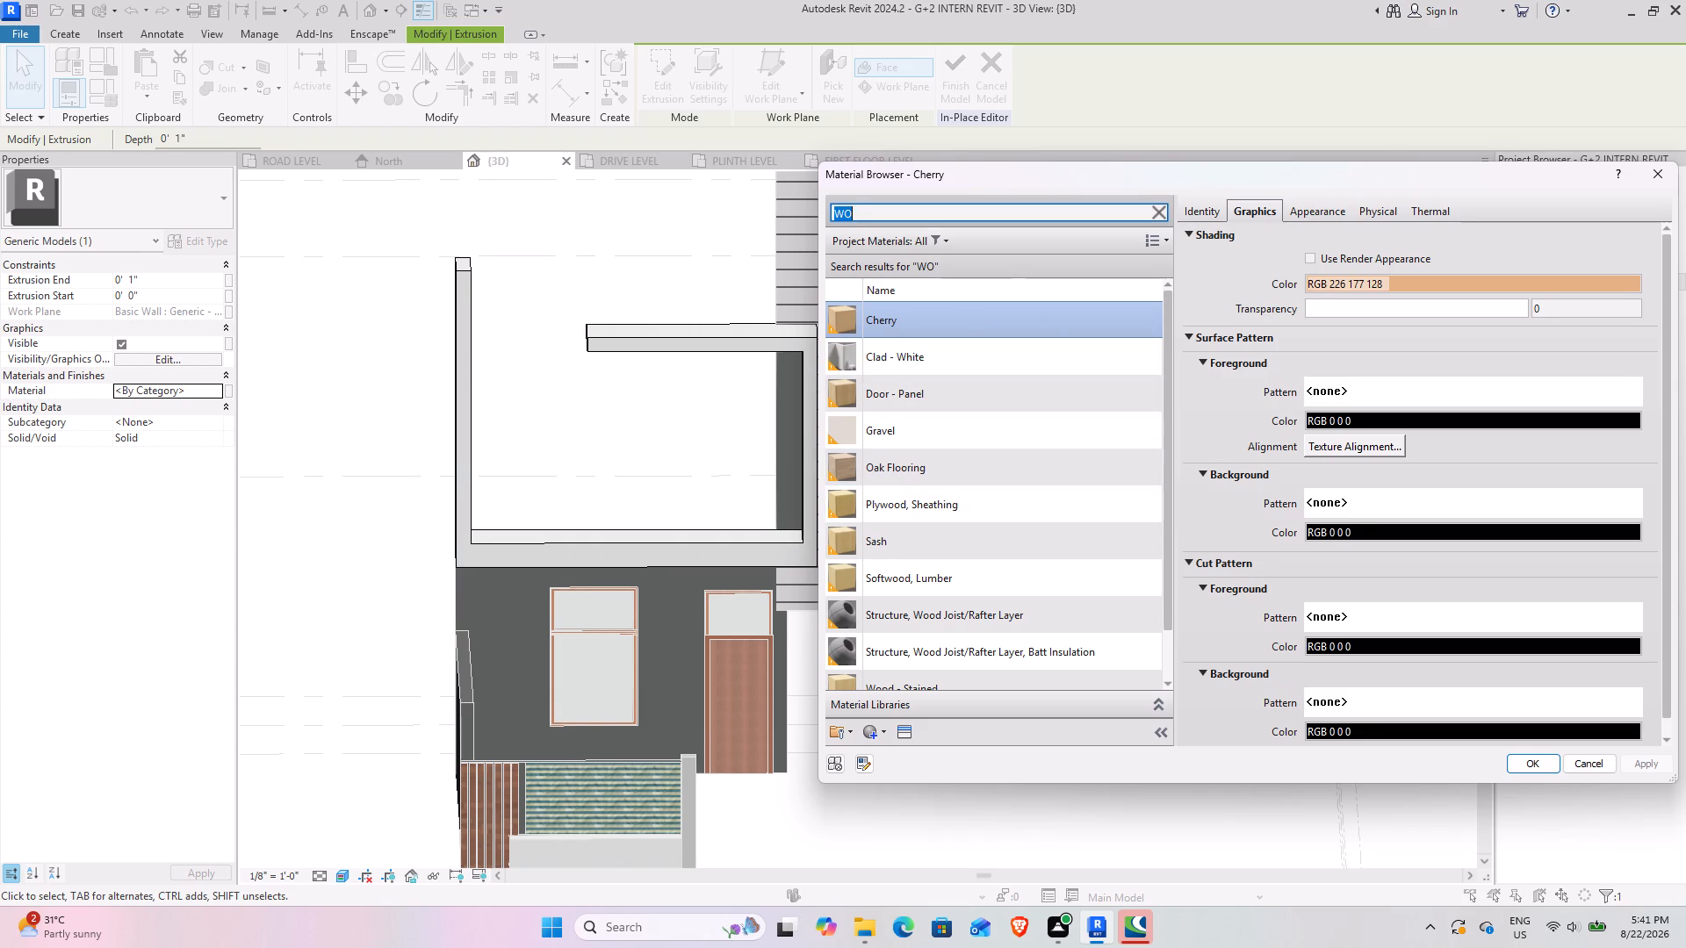
{"action": "type", "text": "WOO"}
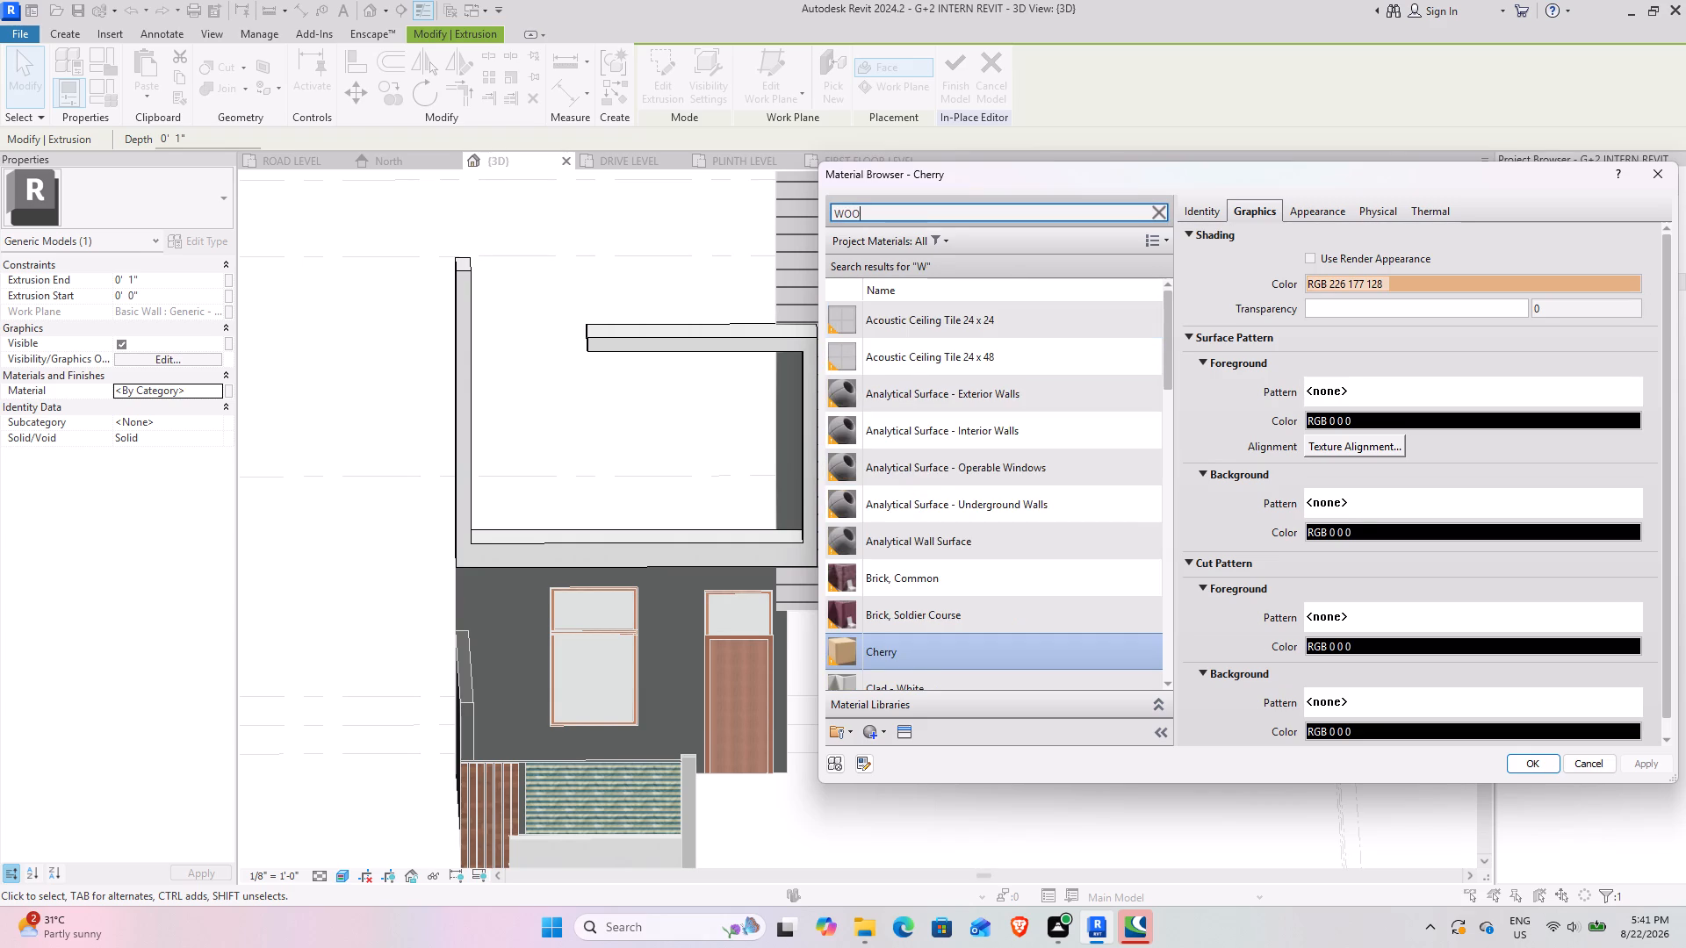
{"action": "key", "text": "d"}
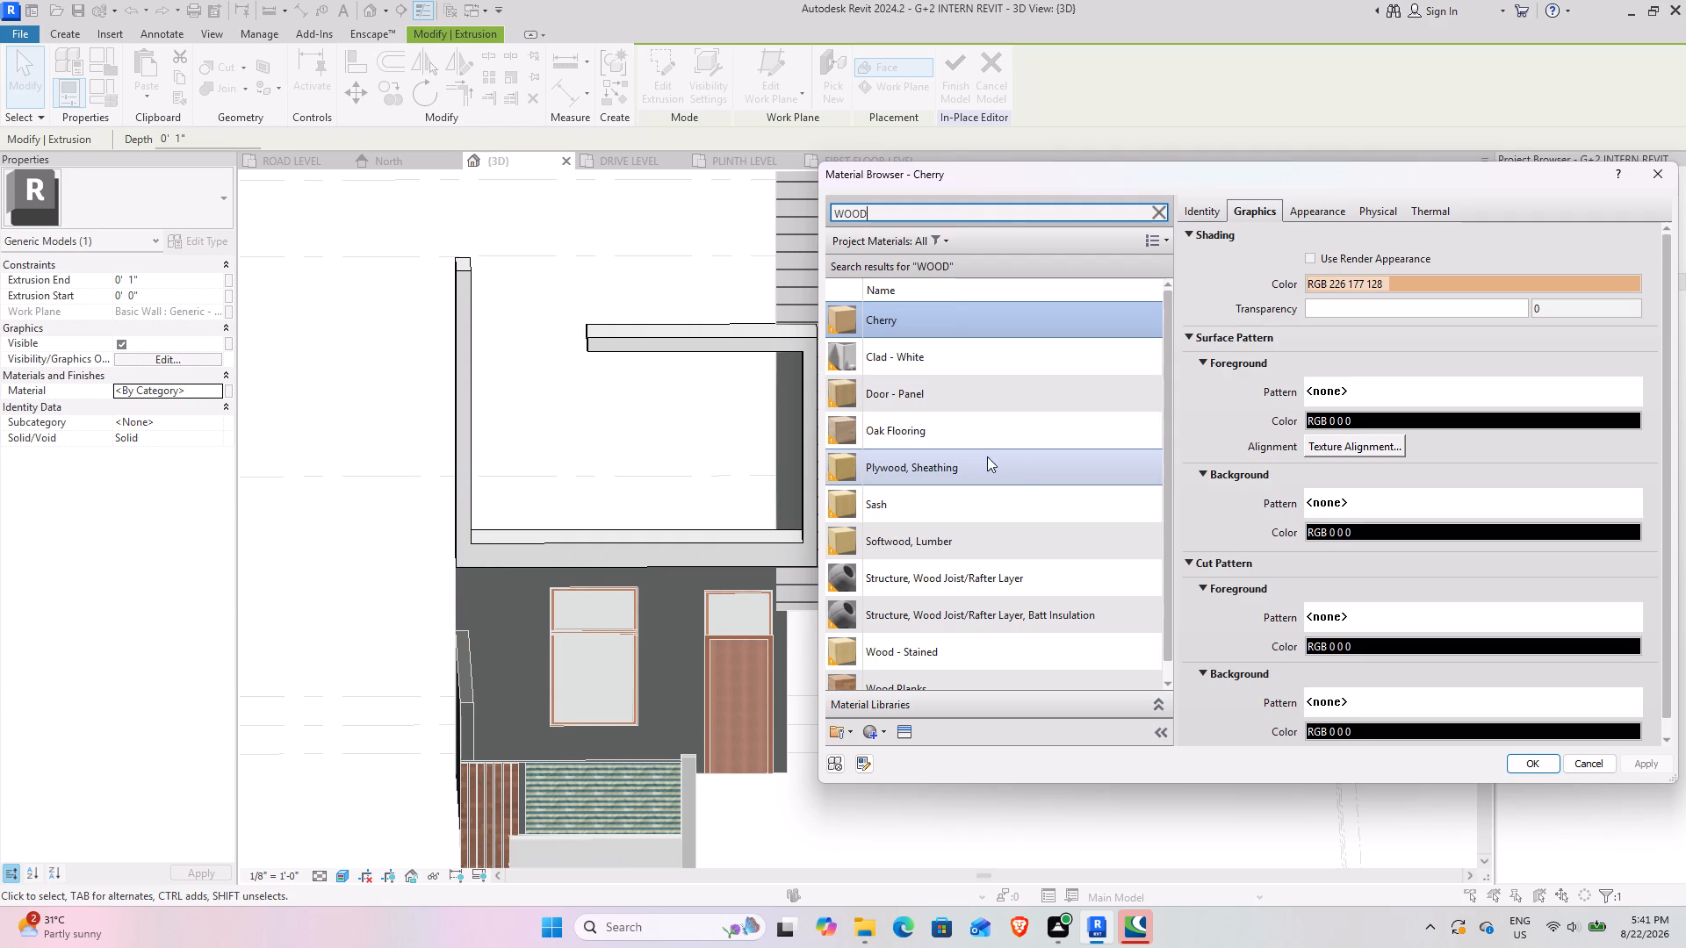
Assign the Plywood, Sheathing material to the strip extrusion with Use Render Appearance enabled for its shading, and deselect the extrusion.
{"action": "left_click", "coordinate": [1026, 436]}
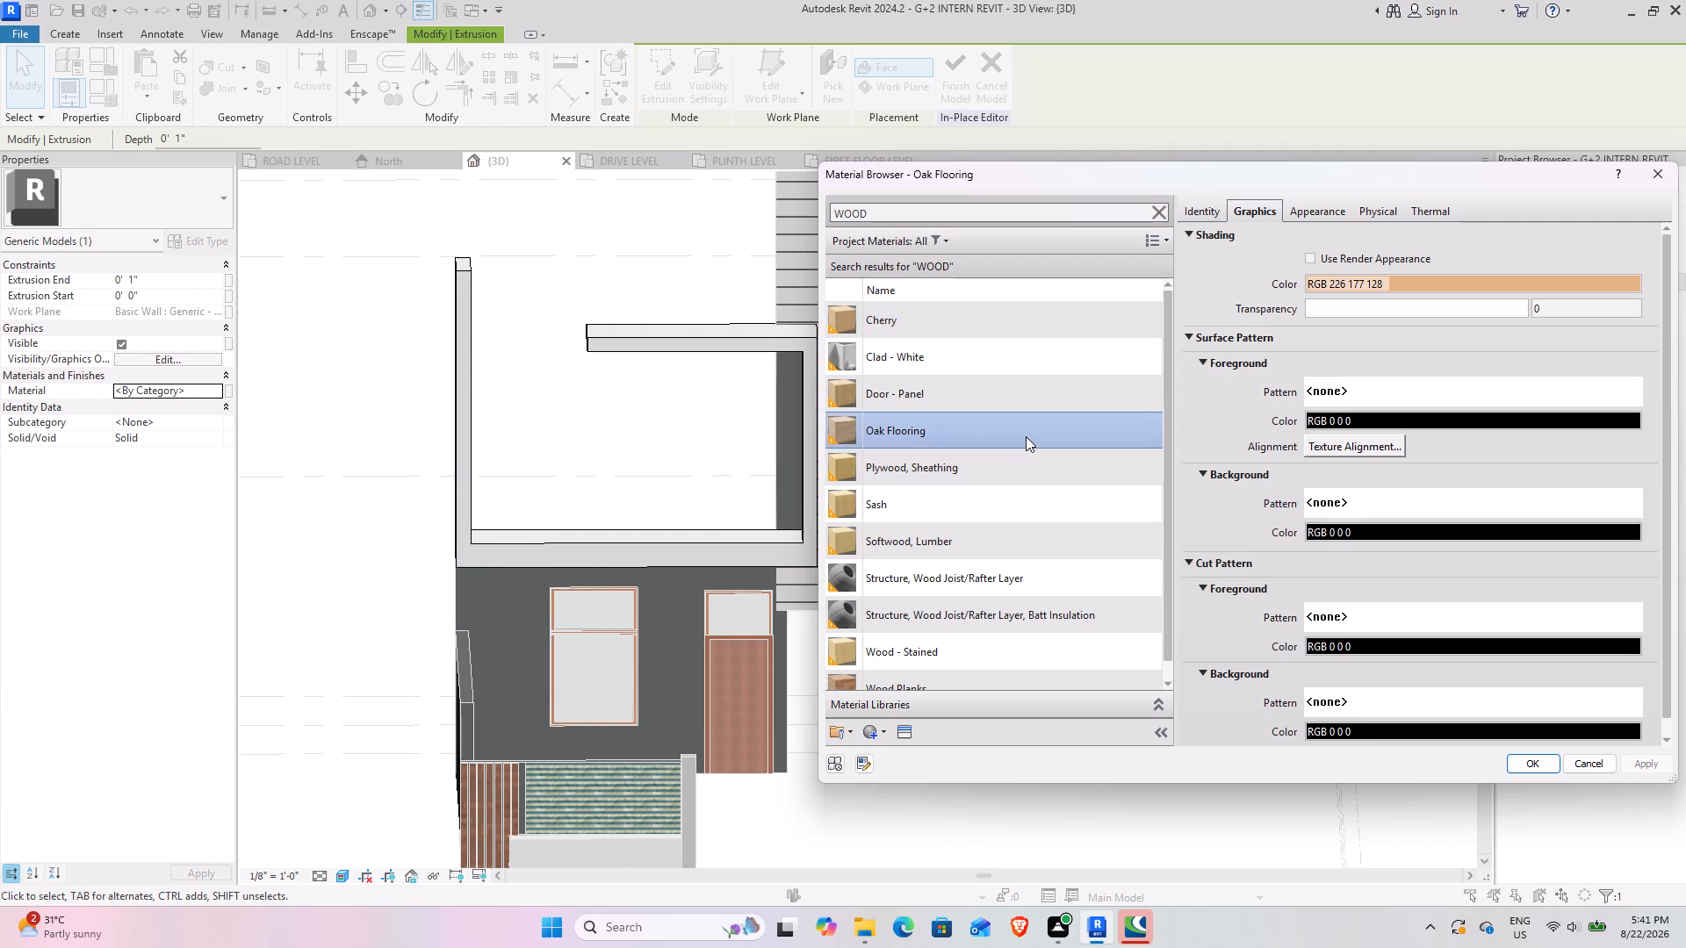
{"action": "left_click", "coordinate": [1314, 208]}
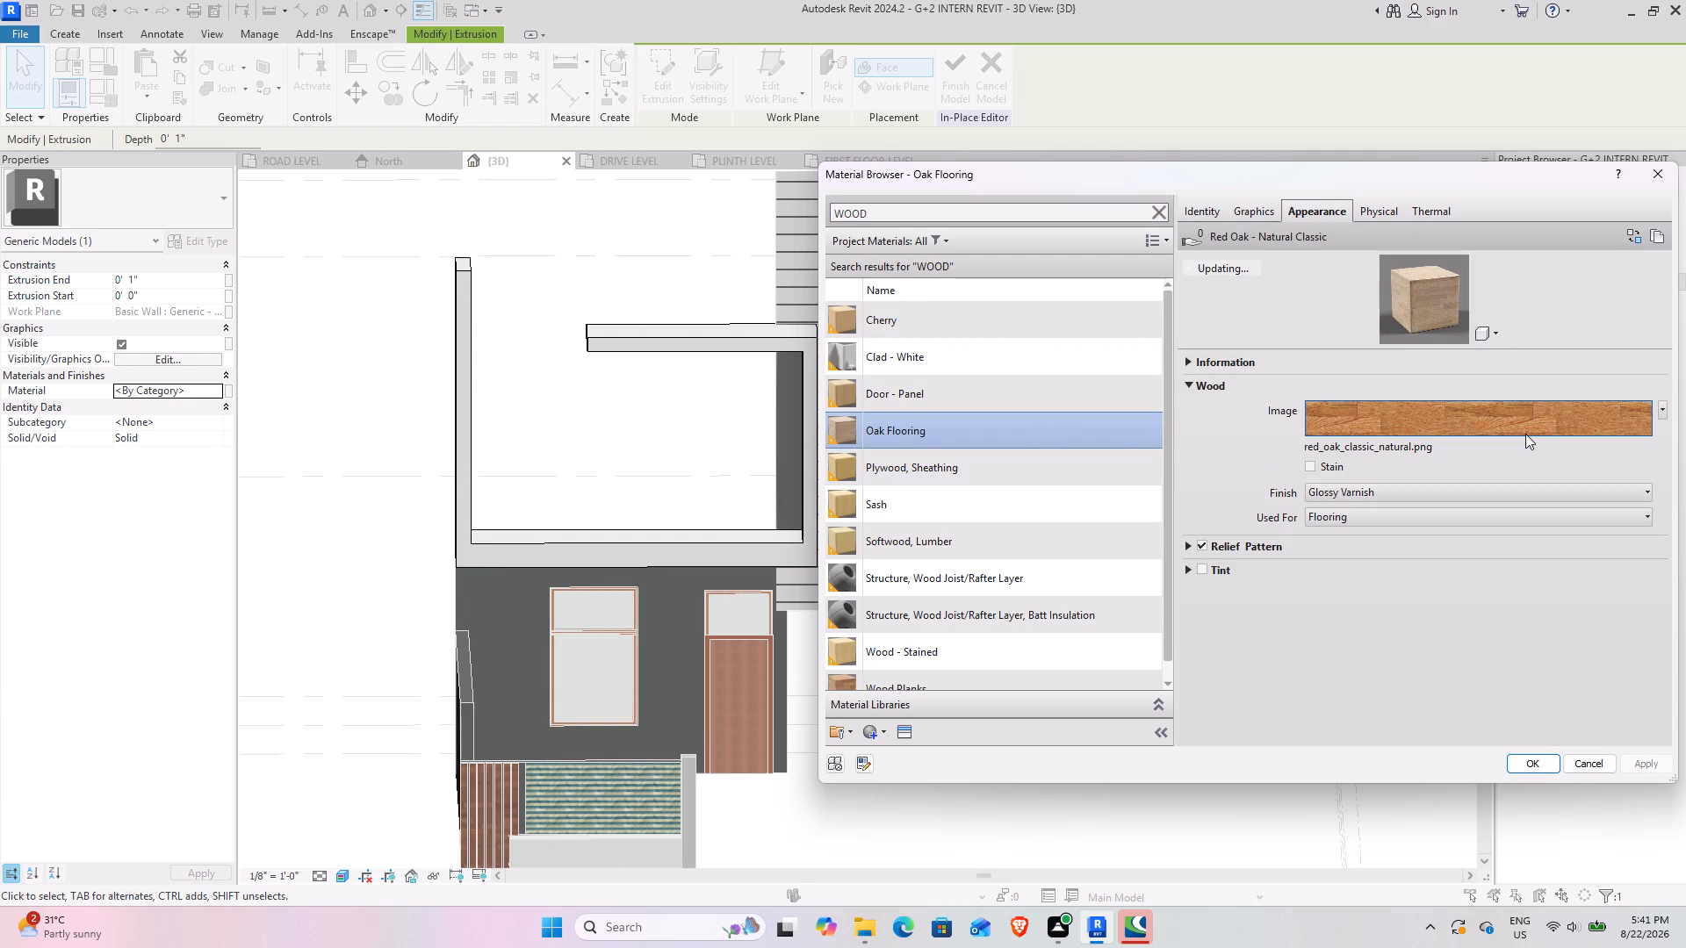
{"action": "left_click", "coordinate": [1005, 475]}
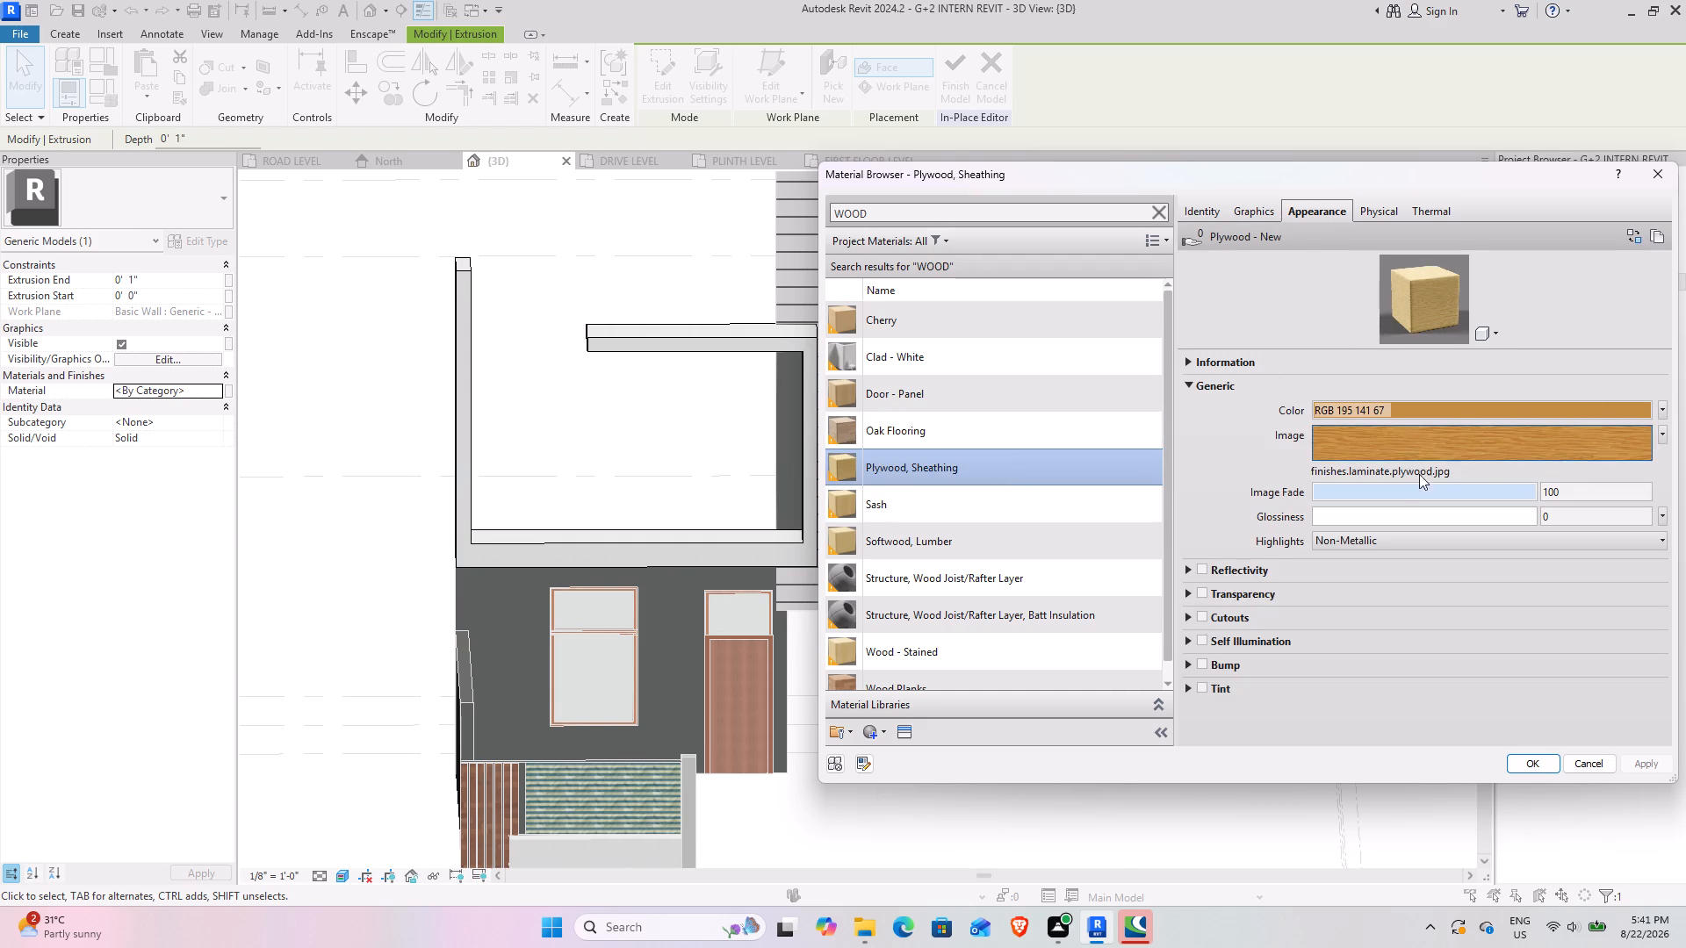
{"action": "left_click", "coordinate": [1243, 213]}
{"action": "left_click", "coordinate": [1317, 263]}
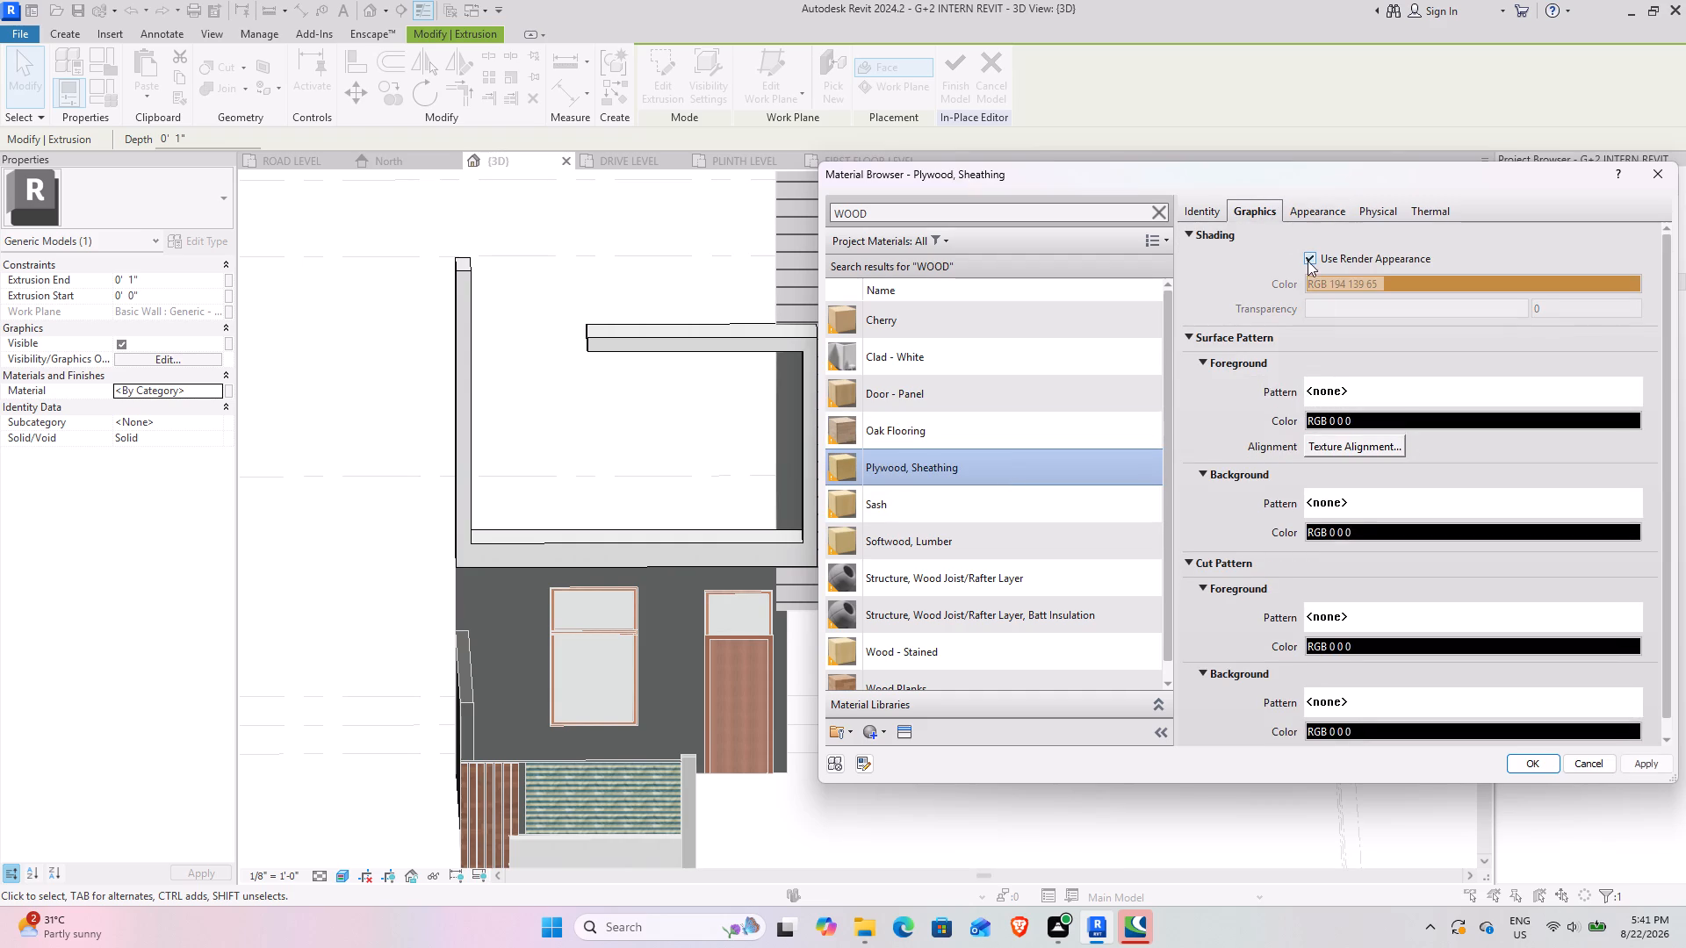
{"action": "scroll", "coordinate": [1417, 428], "scroll_direction": "down", "scroll_amount": 6}
{"action": "left_click", "coordinate": [1642, 771]}
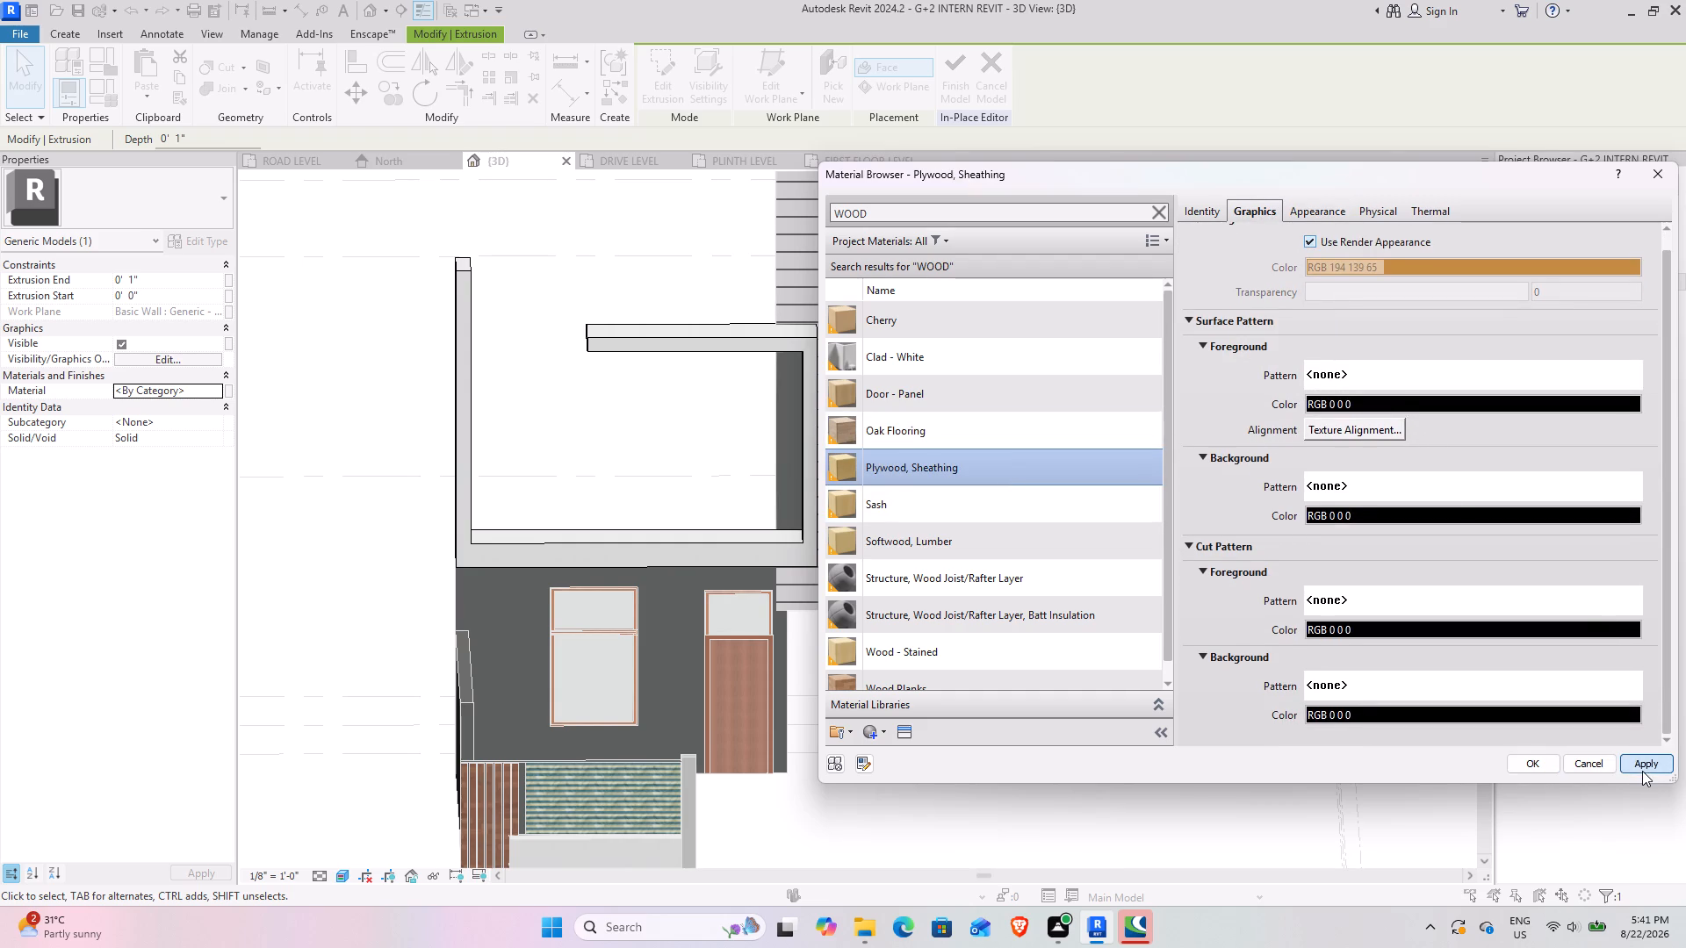
{"action": "left_click", "coordinate": [1545, 765]}
{"action": "left_click", "coordinate": [1165, 608]}
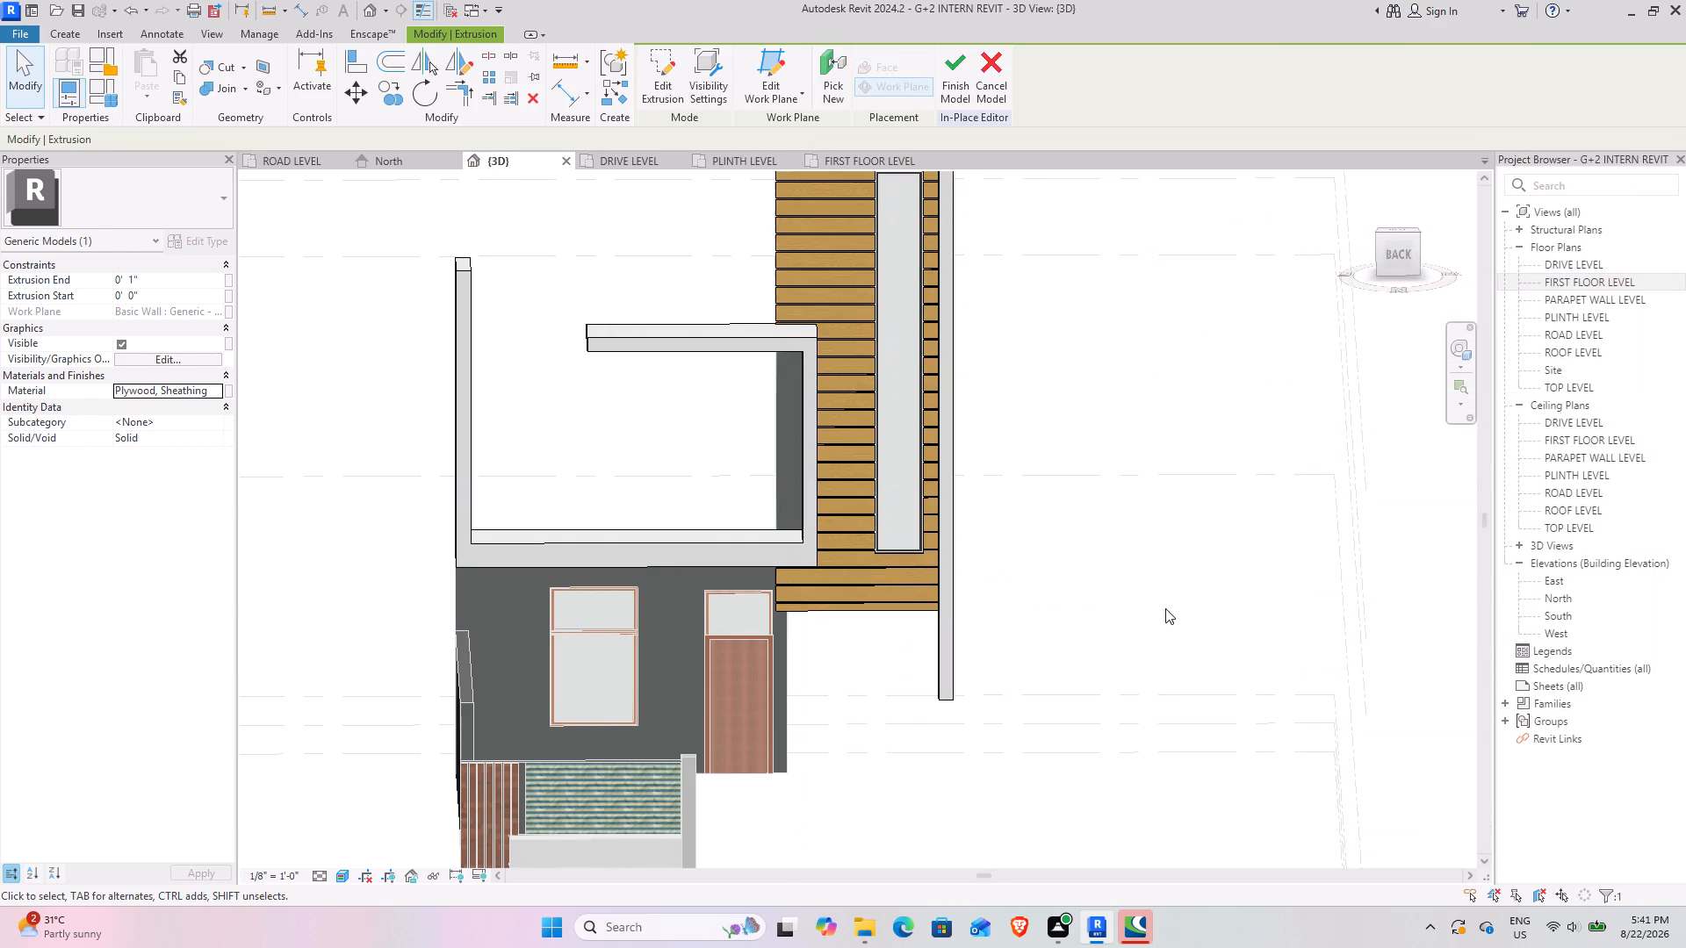
Examine the plywood strips around the tall window, the projecting frames and the front boundary wall from several angles.
{"action": "scroll", "coordinate": [1094, 545], "scroll_direction": "down", "scroll_amount": 3}
{"action": "middle_click_drag", "start_coordinate": [967, 527], "coordinate": [1116, 484], "text": "shift"}
{"action": "middle_click_drag", "start_coordinate": [1112, 484], "coordinate": [774, 473]}
{"action": "scroll", "coordinate": [901, 428], "scroll_direction": "up", "scroll_amount": 3}
{"action": "middle_click_drag", "start_coordinate": [782, 559], "coordinate": [937, 456], "text": "shift"}
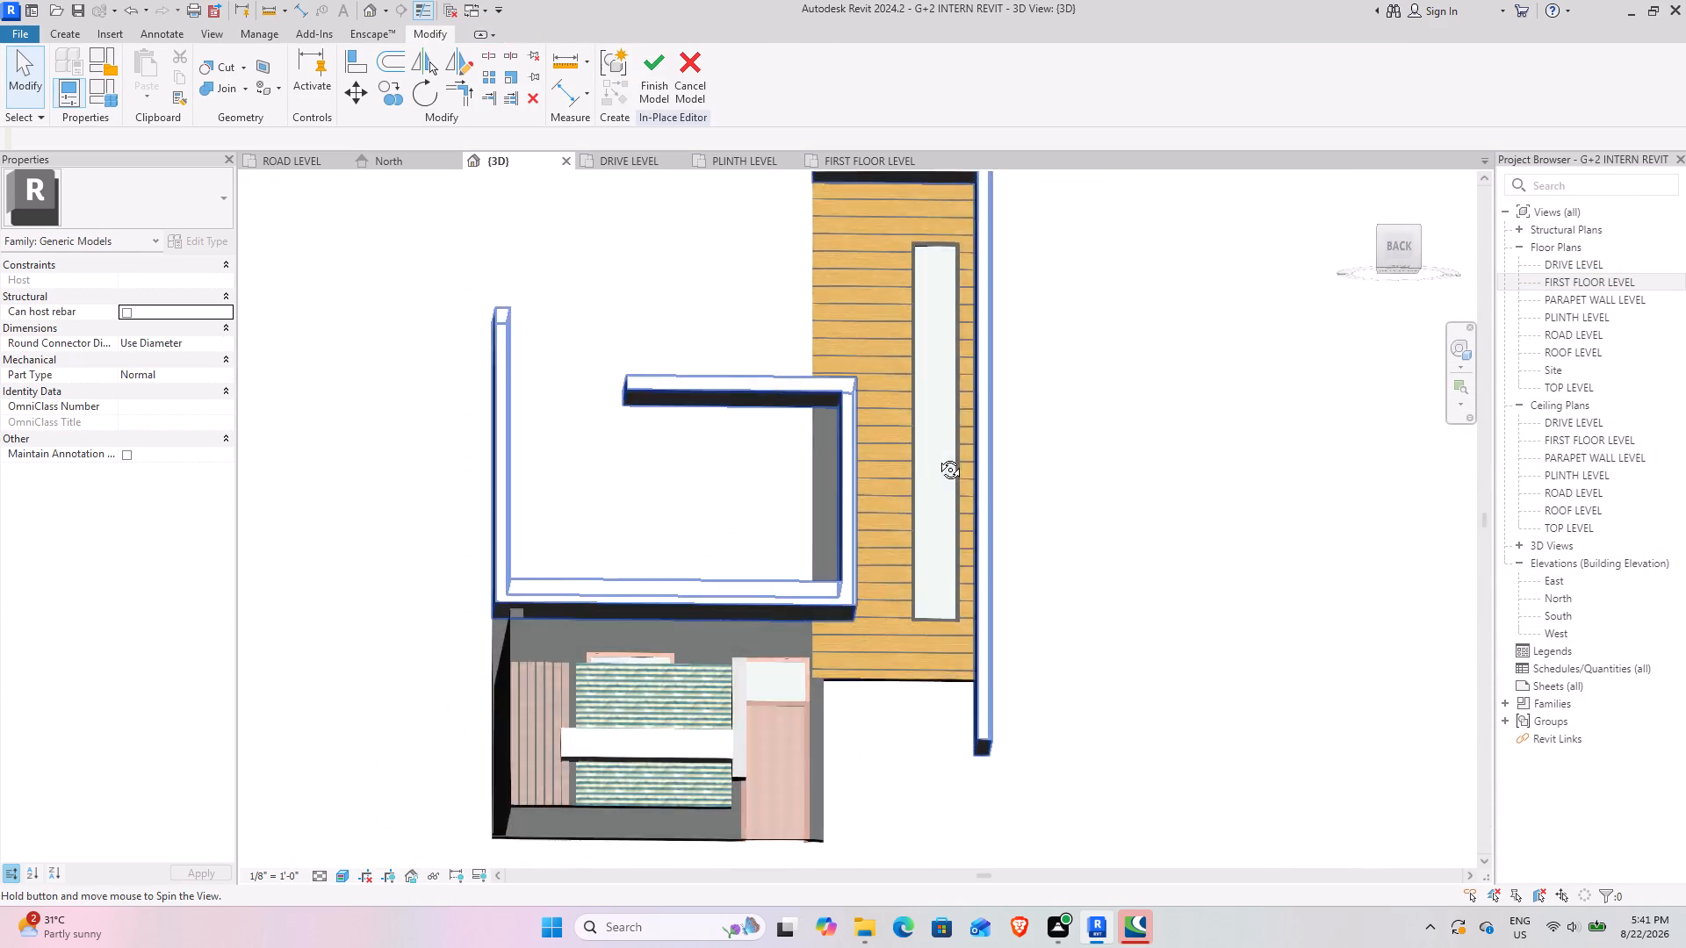
{"action": "middle_click_drag", "start_coordinate": [937, 456], "coordinate": [795, 578], "text": "shift"}
{"action": "middle_click_drag", "start_coordinate": [719, 585], "coordinate": [1053, 434]}
{"action": "middle_click_drag", "start_coordinate": [978, 483], "coordinate": [1056, 602], "text": "shift"}
{"action": "middle_click_drag", "start_coordinate": [1041, 596], "coordinate": [1043, 564]}
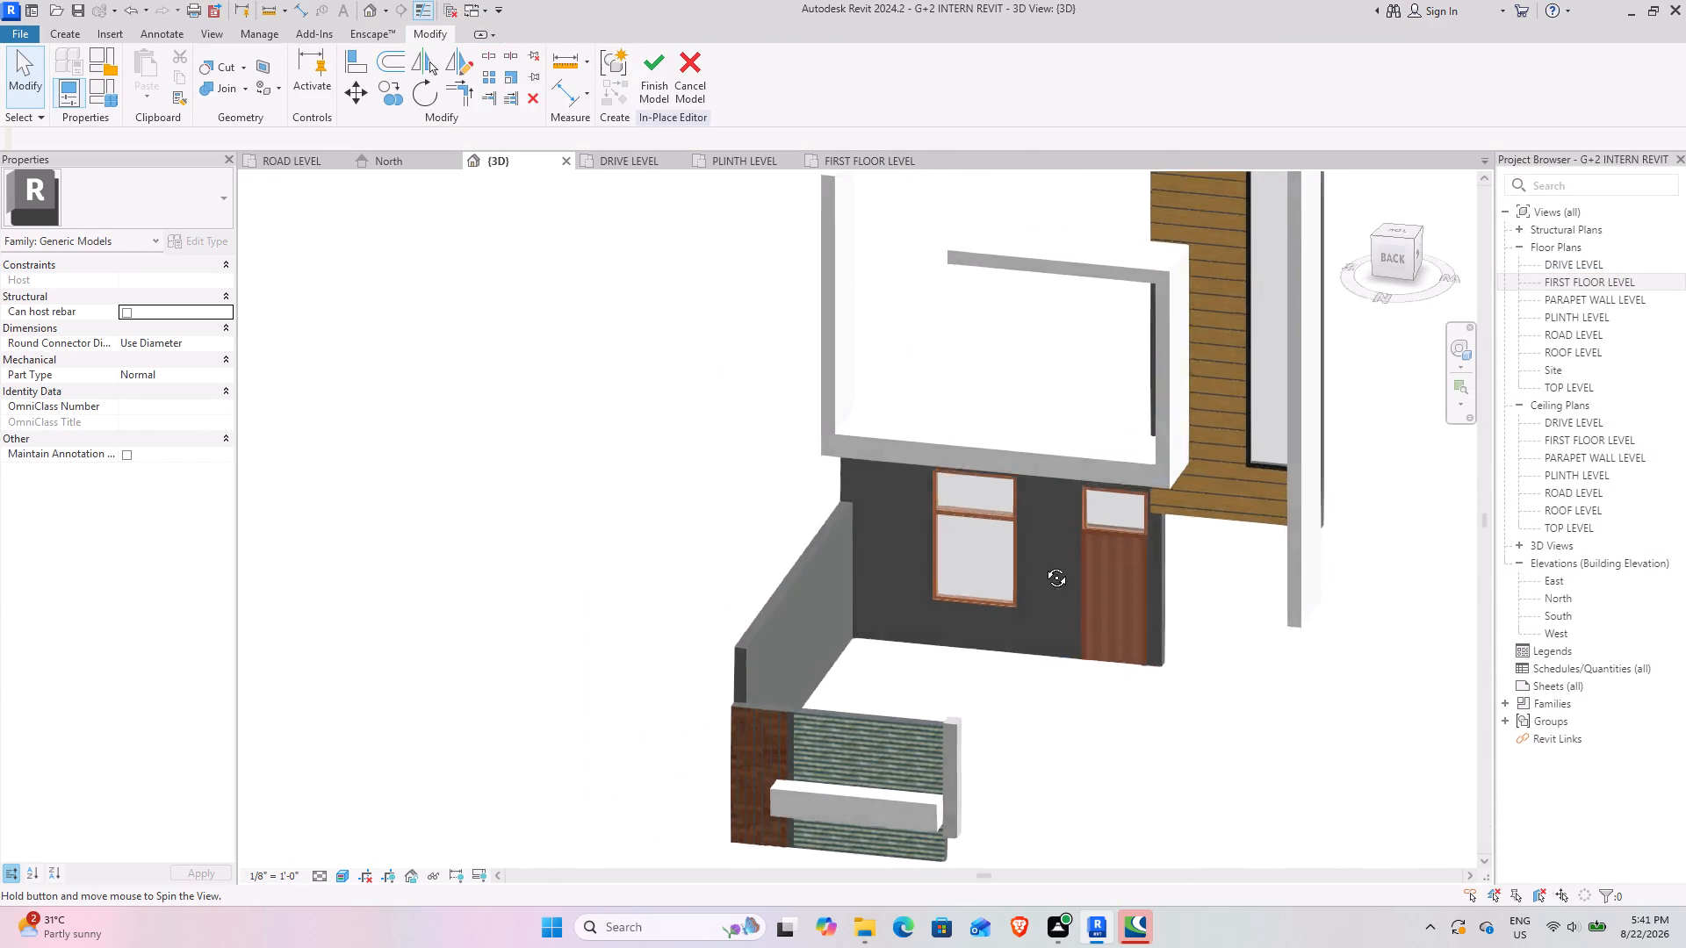
{"action": "middle_click_drag", "start_coordinate": [1043, 564], "coordinate": [978, 400]}
{"action": "scroll", "coordinate": [1058, 455], "scroll_direction": "down", "scroll_amount": 4}
{"action": "middle_click_drag", "start_coordinate": [1048, 517], "coordinate": [1071, 509], "text": "shift"}
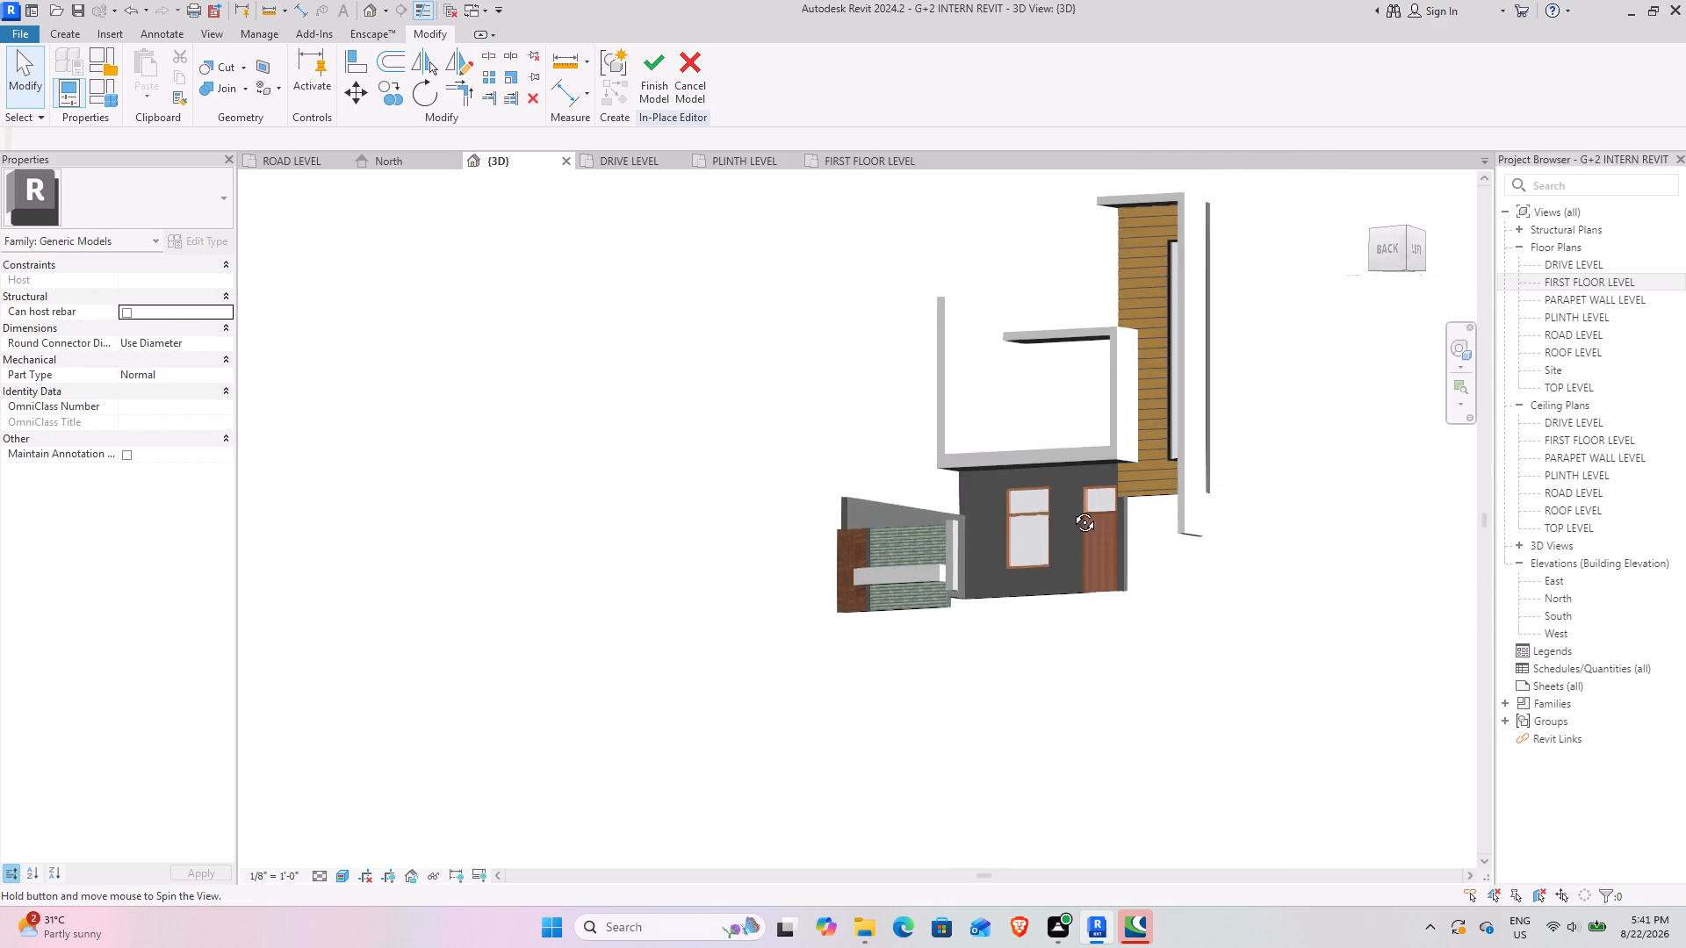
{"action": "middle_click_drag", "start_coordinate": [1071, 509], "coordinate": [875, 492], "text": "shift"}
{"action": "middle_click_drag", "start_coordinate": [965, 480], "coordinate": [1012, 497], "text": "shift"}
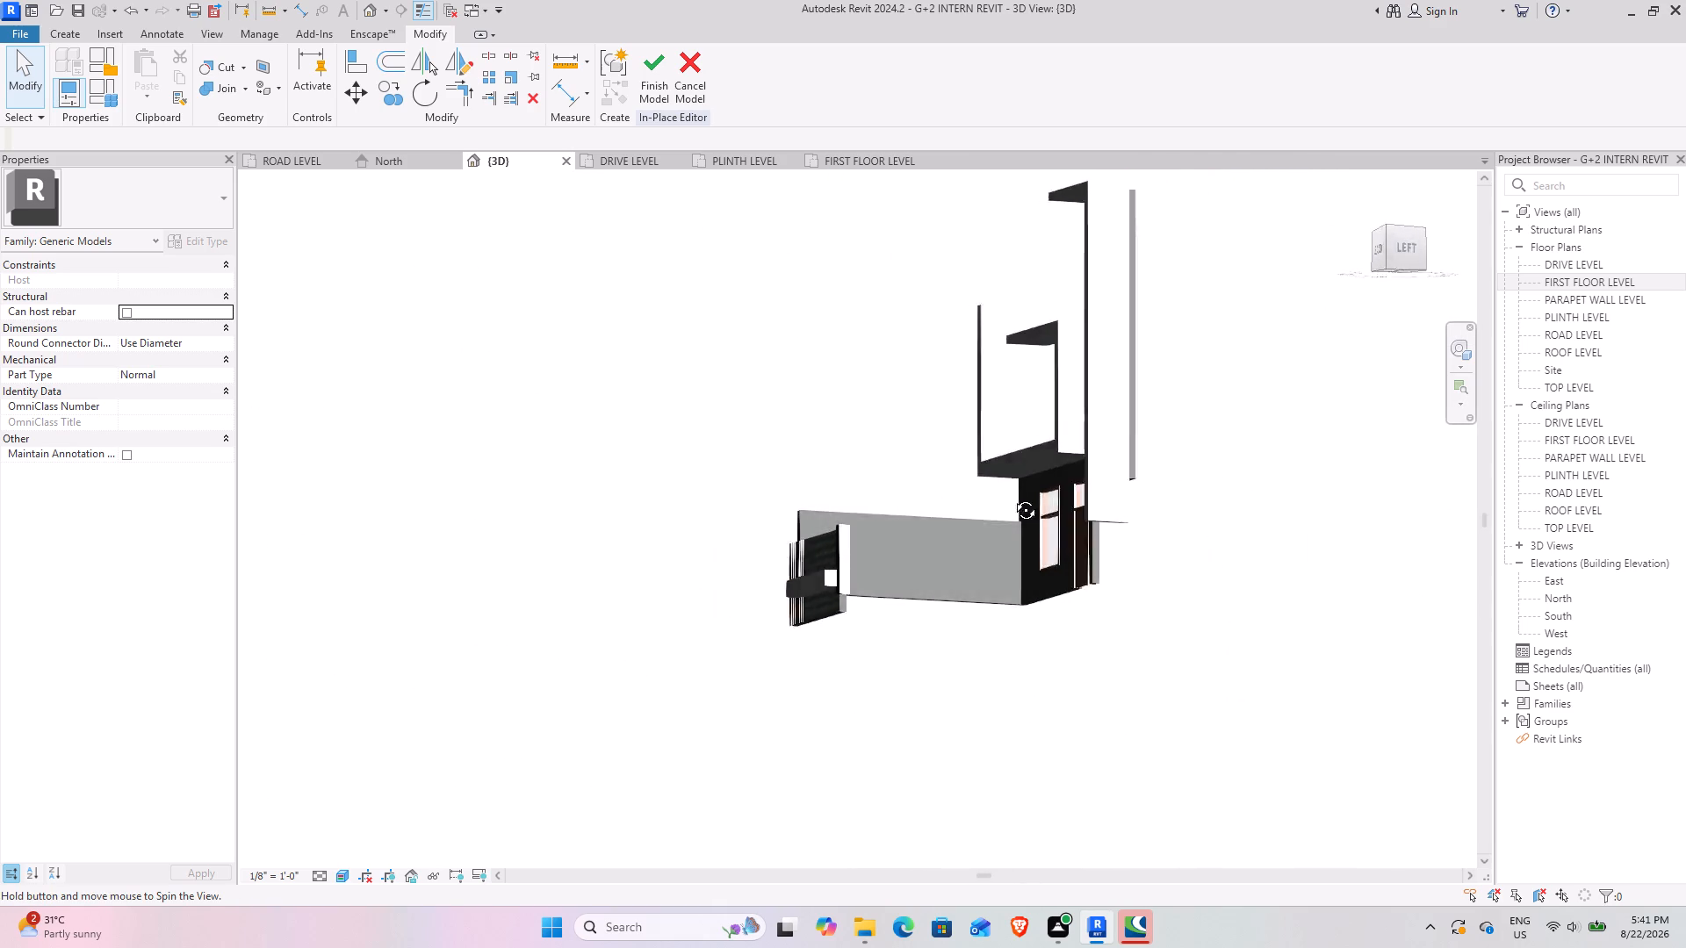
{"action": "middle_click_drag", "start_coordinate": [1012, 497], "coordinate": [1093, 524], "text": "shift"}
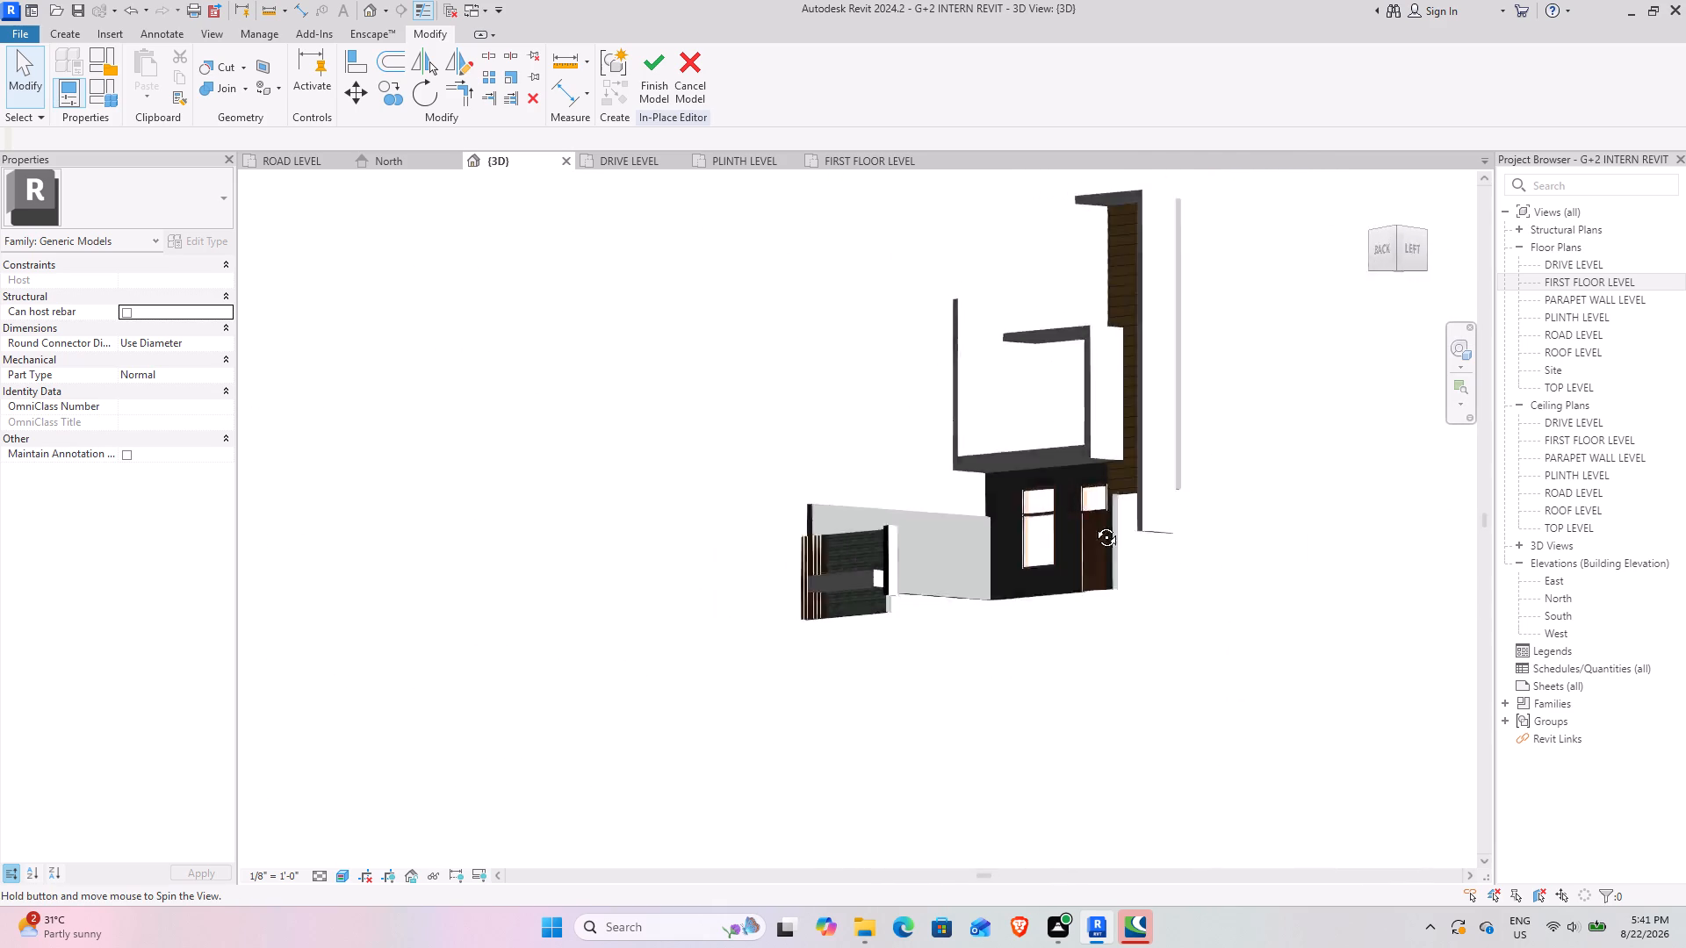
{"action": "middle_click_drag", "start_coordinate": [1093, 524], "coordinate": [1323, 588], "text": "shift"}
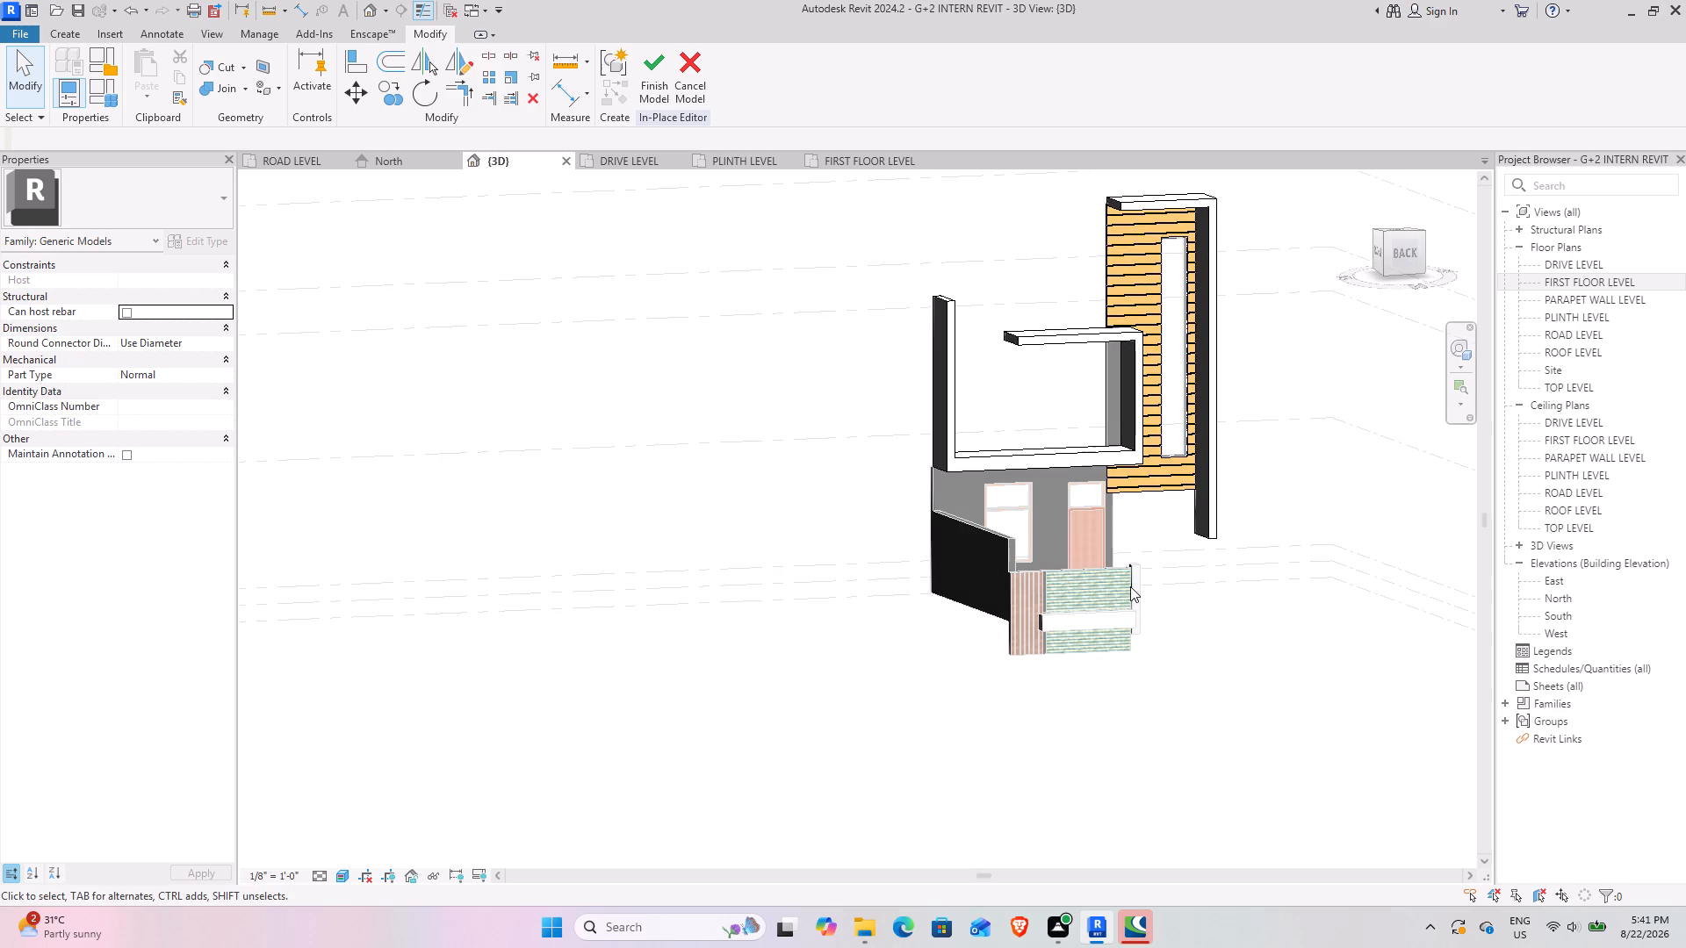
{"action": "middle_click_drag", "start_coordinate": [1109, 587], "coordinate": [896, 590], "text": "shift"}
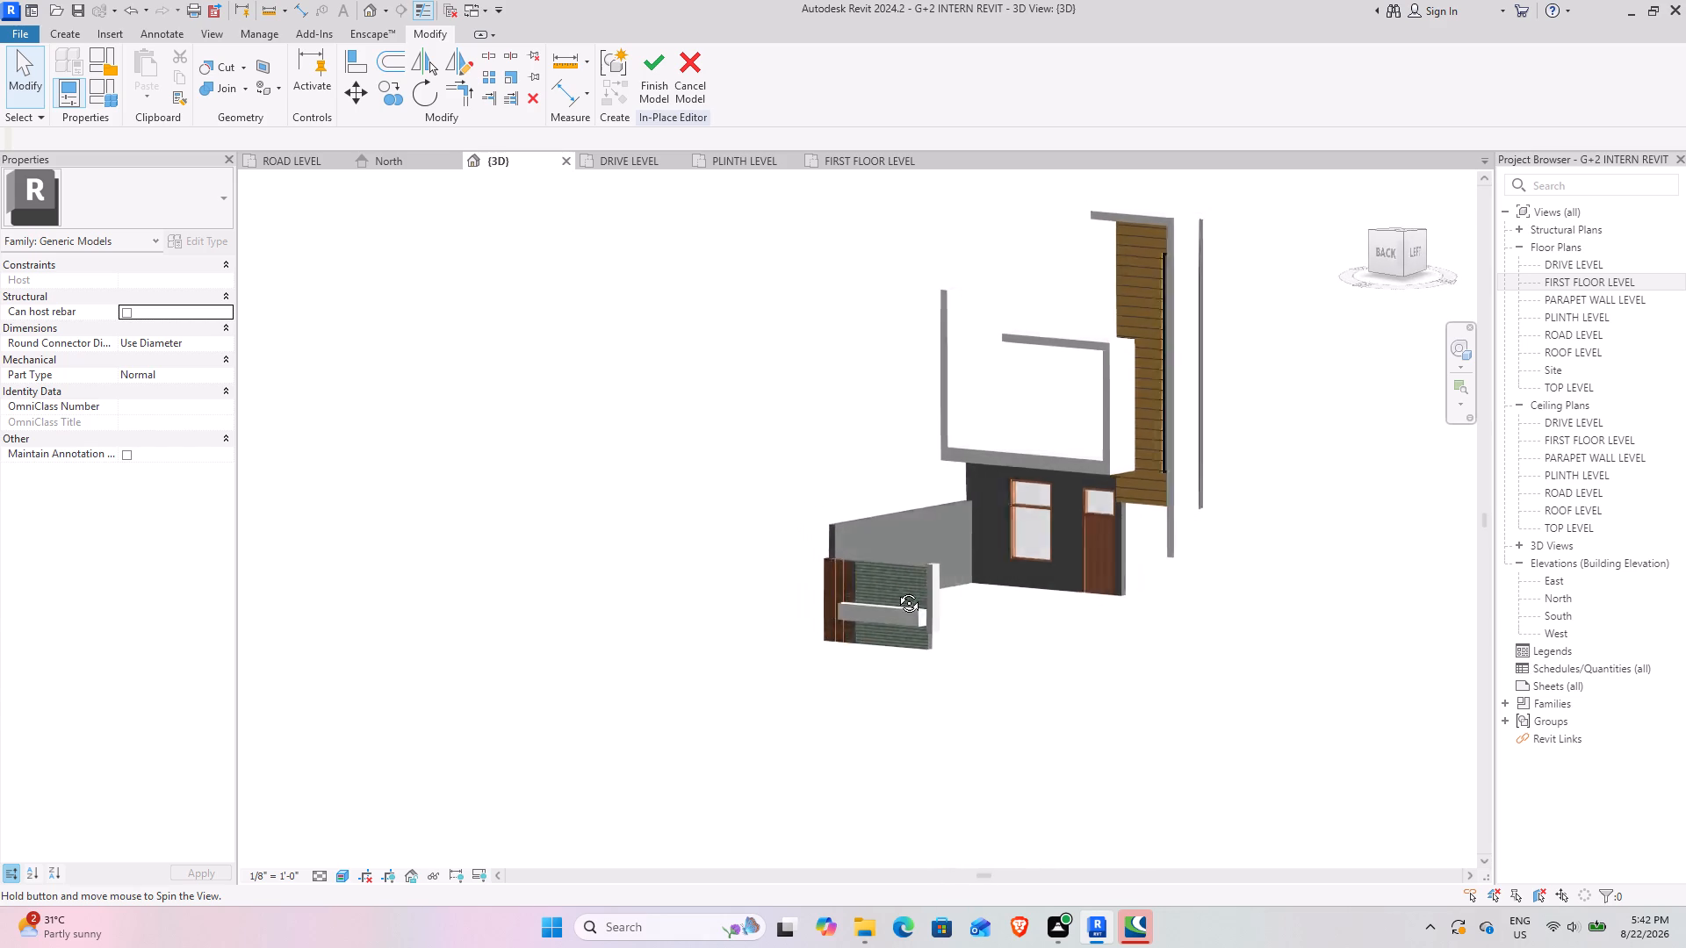
{"action": "middle_click_drag", "start_coordinate": [896, 590], "coordinate": [839, 601], "text": "shift"}
{"action": "scroll", "coordinate": [801, 555], "scroll_direction": "up", "scroll_amount": 3}
{"action": "middle_click_drag", "start_coordinate": [872, 609], "coordinate": [997, 583], "text": "shift"}
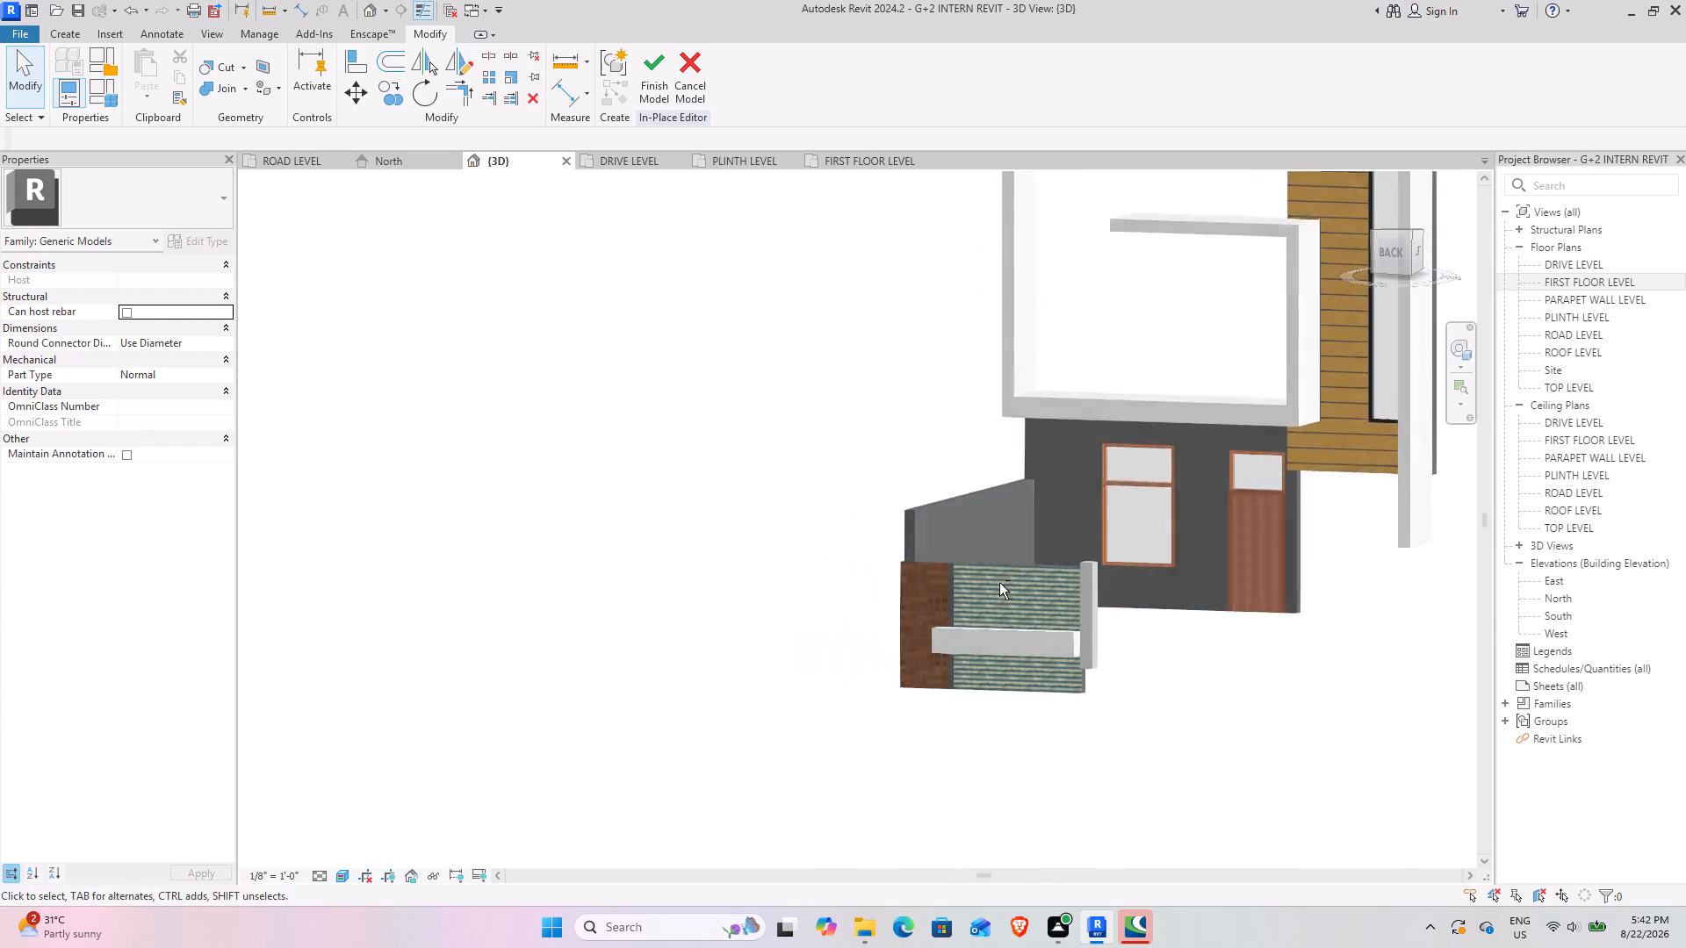
{"action": "middle_click_drag", "start_coordinate": [1092, 584], "coordinate": [873, 557]}
{"action": "middle_click_drag", "start_coordinate": [863, 565], "coordinate": [950, 560], "text": "shift"}
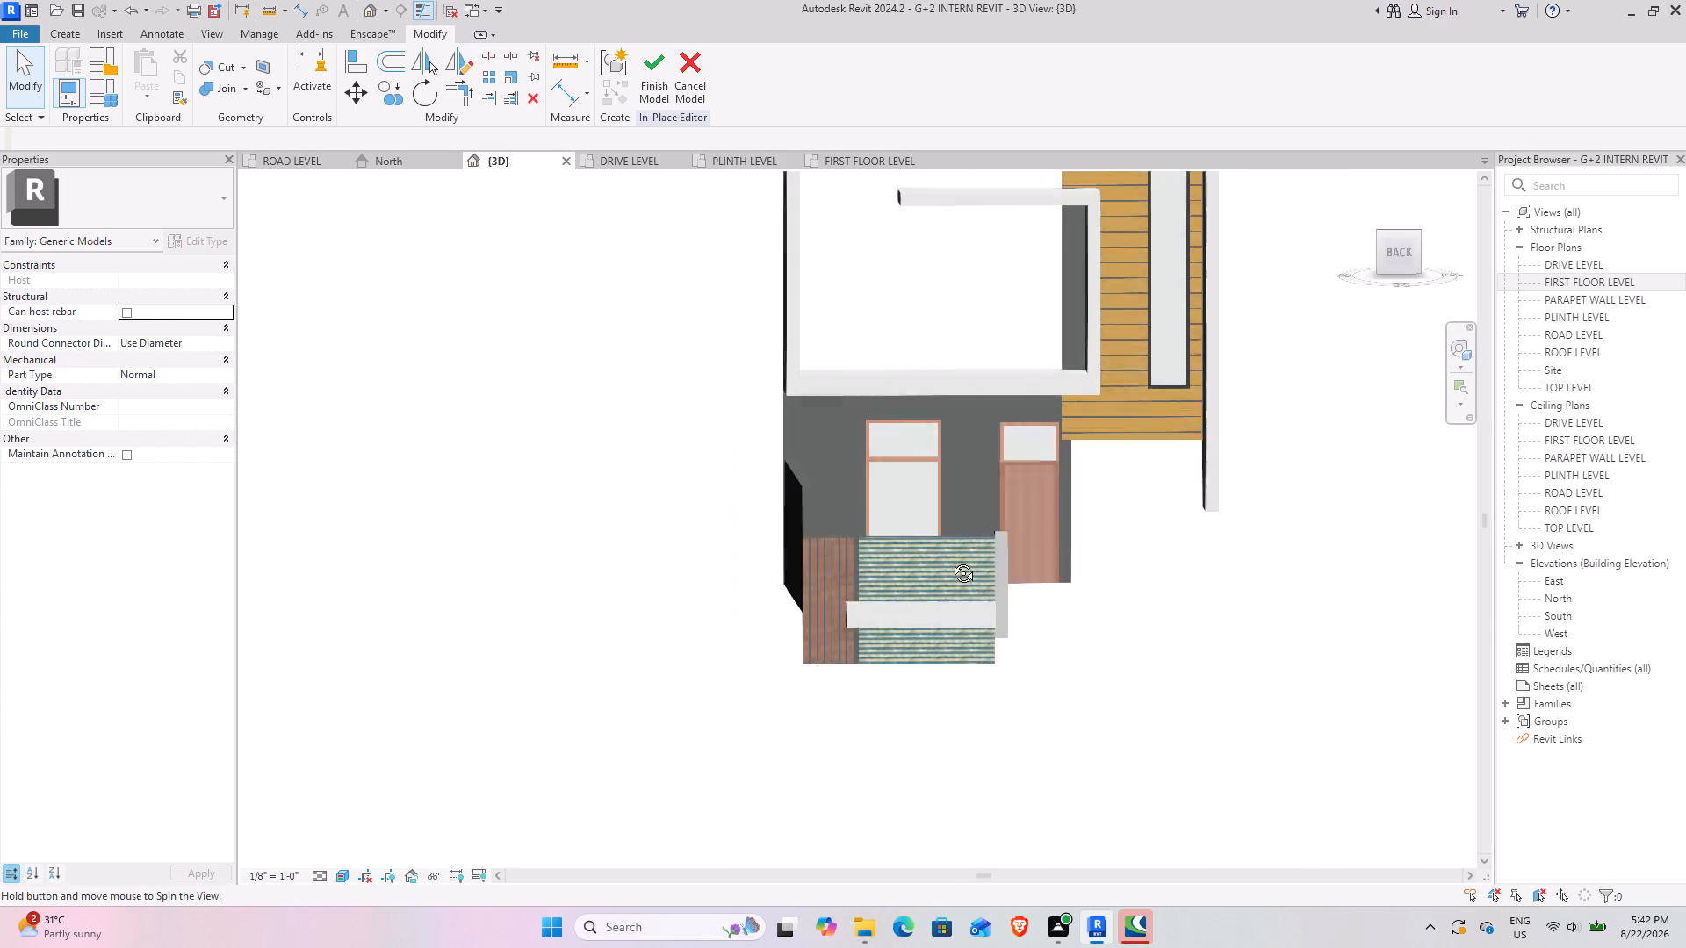
{"action": "middle_click_drag", "start_coordinate": [950, 560], "coordinate": [952, 560], "text": "shift"}
{"action": "scroll", "coordinate": [1037, 521], "scroll_direction": "down", "scroll_amount": 3}
{"action": "middle_click_drag", "start_coordinate": [1019, 522], "coordinate": [940, 504], "text": "shift"}
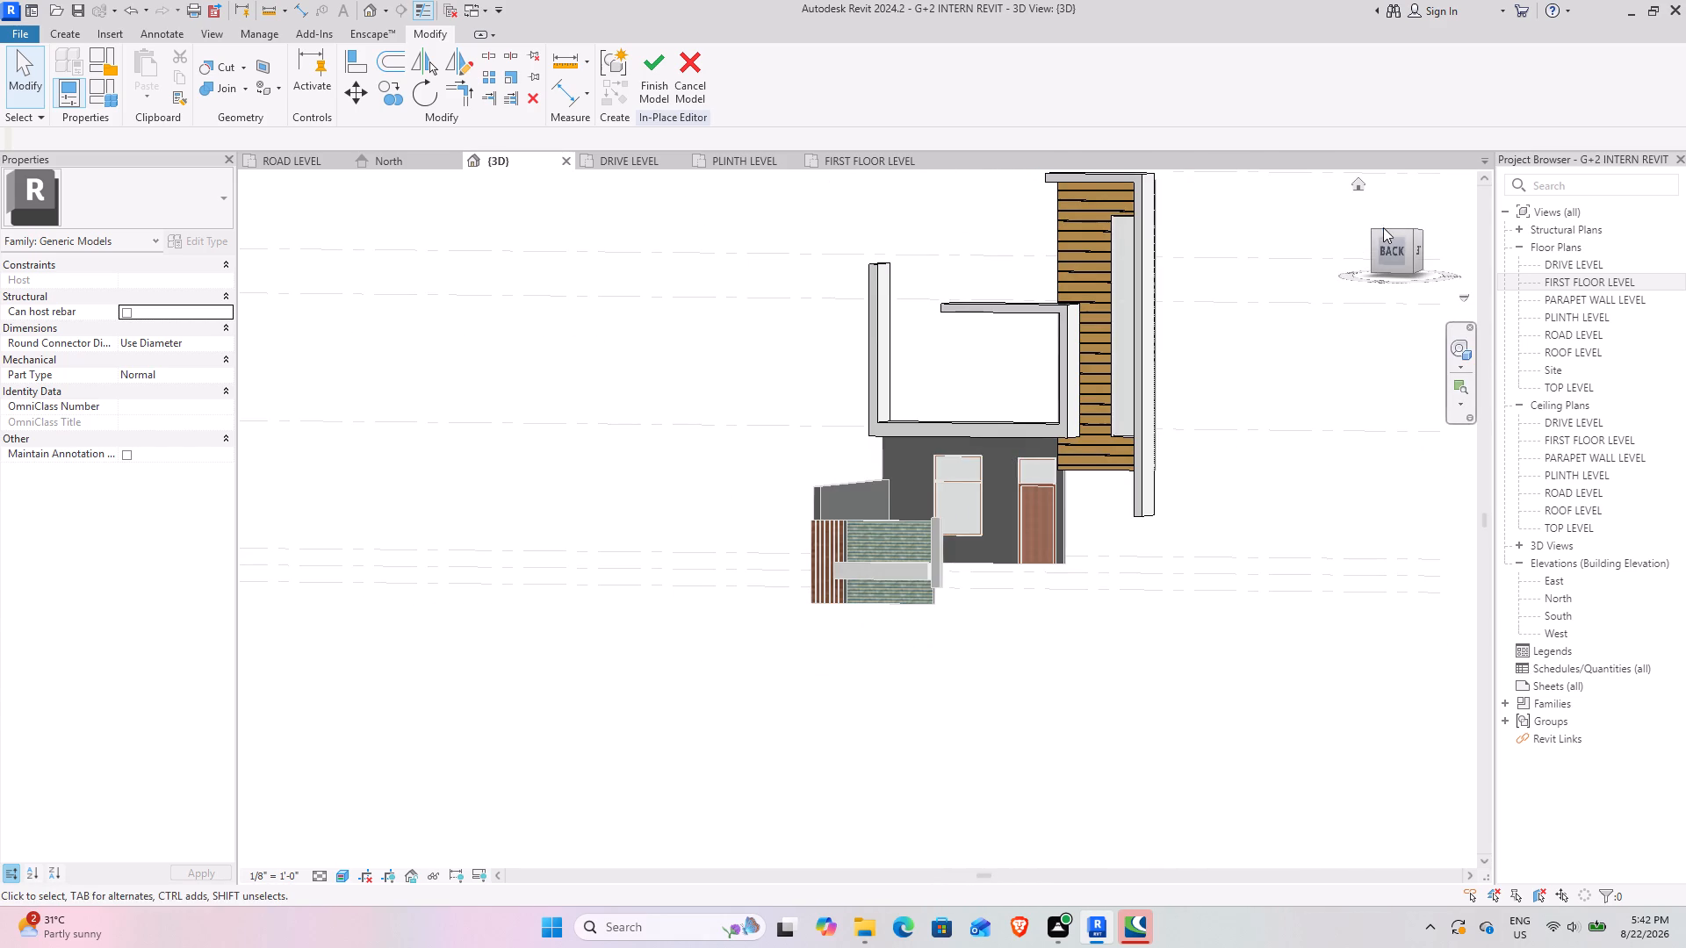
Orient the 3D view squarely to the Back face and finish the in-place model of the strips.
{"action": "left_click_drag", "start_coordinate": [1386, 230], "coordinate": [1433, 190]}
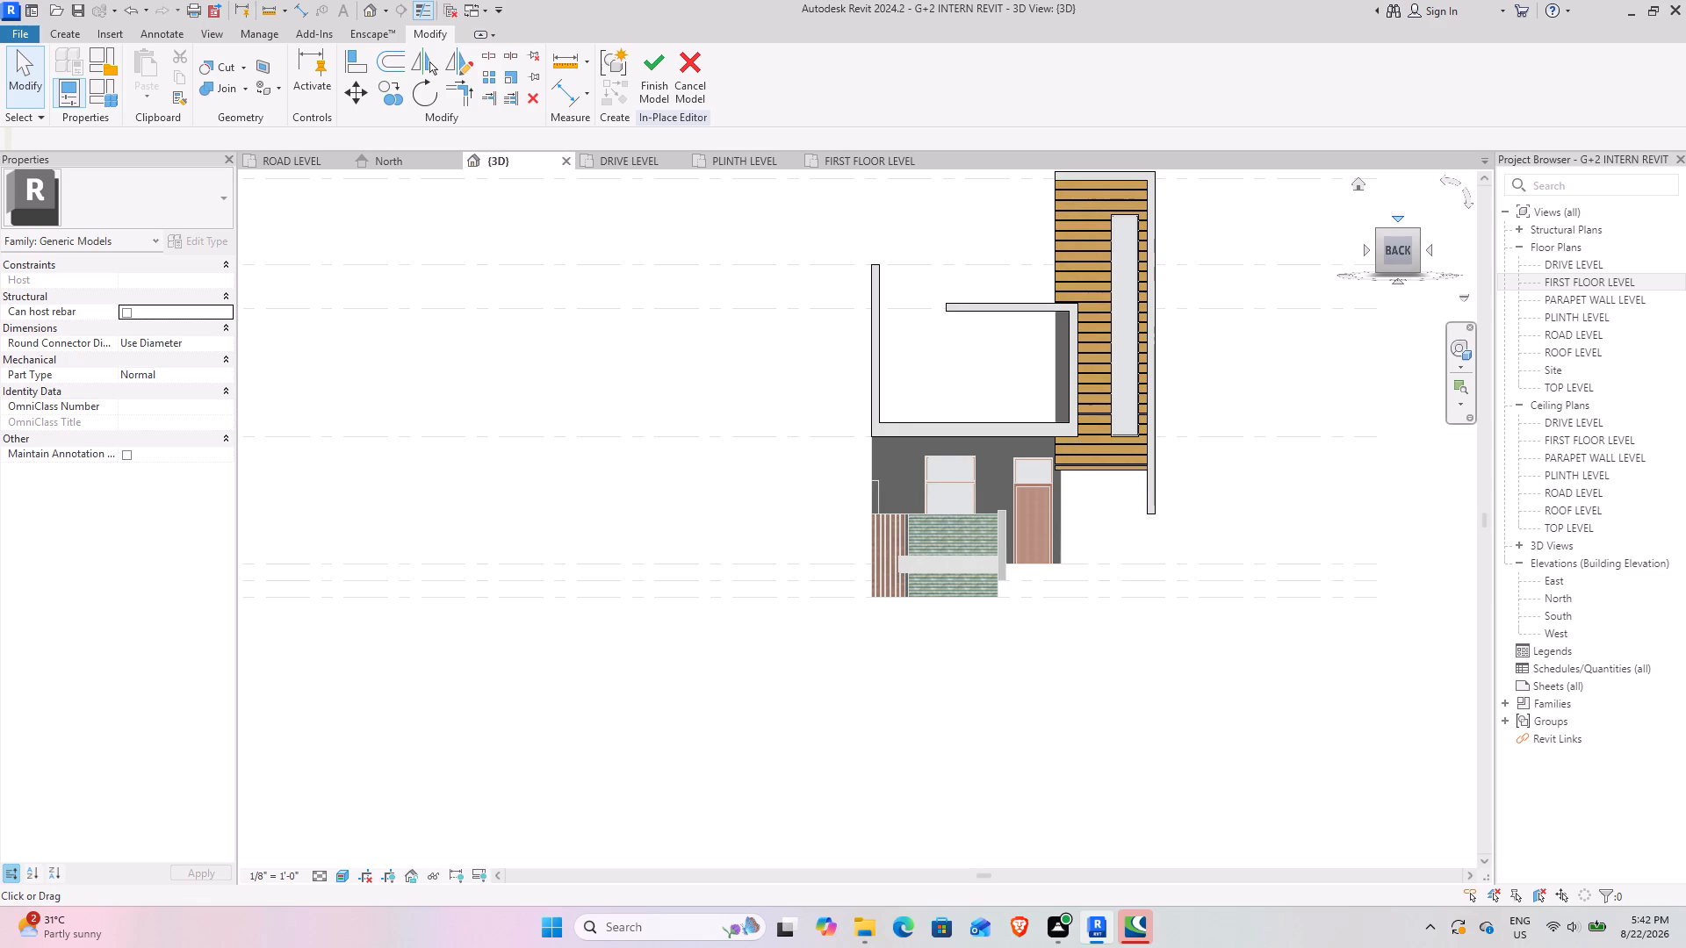
{"action": "left_click", "coordinate": [1395, 233]}
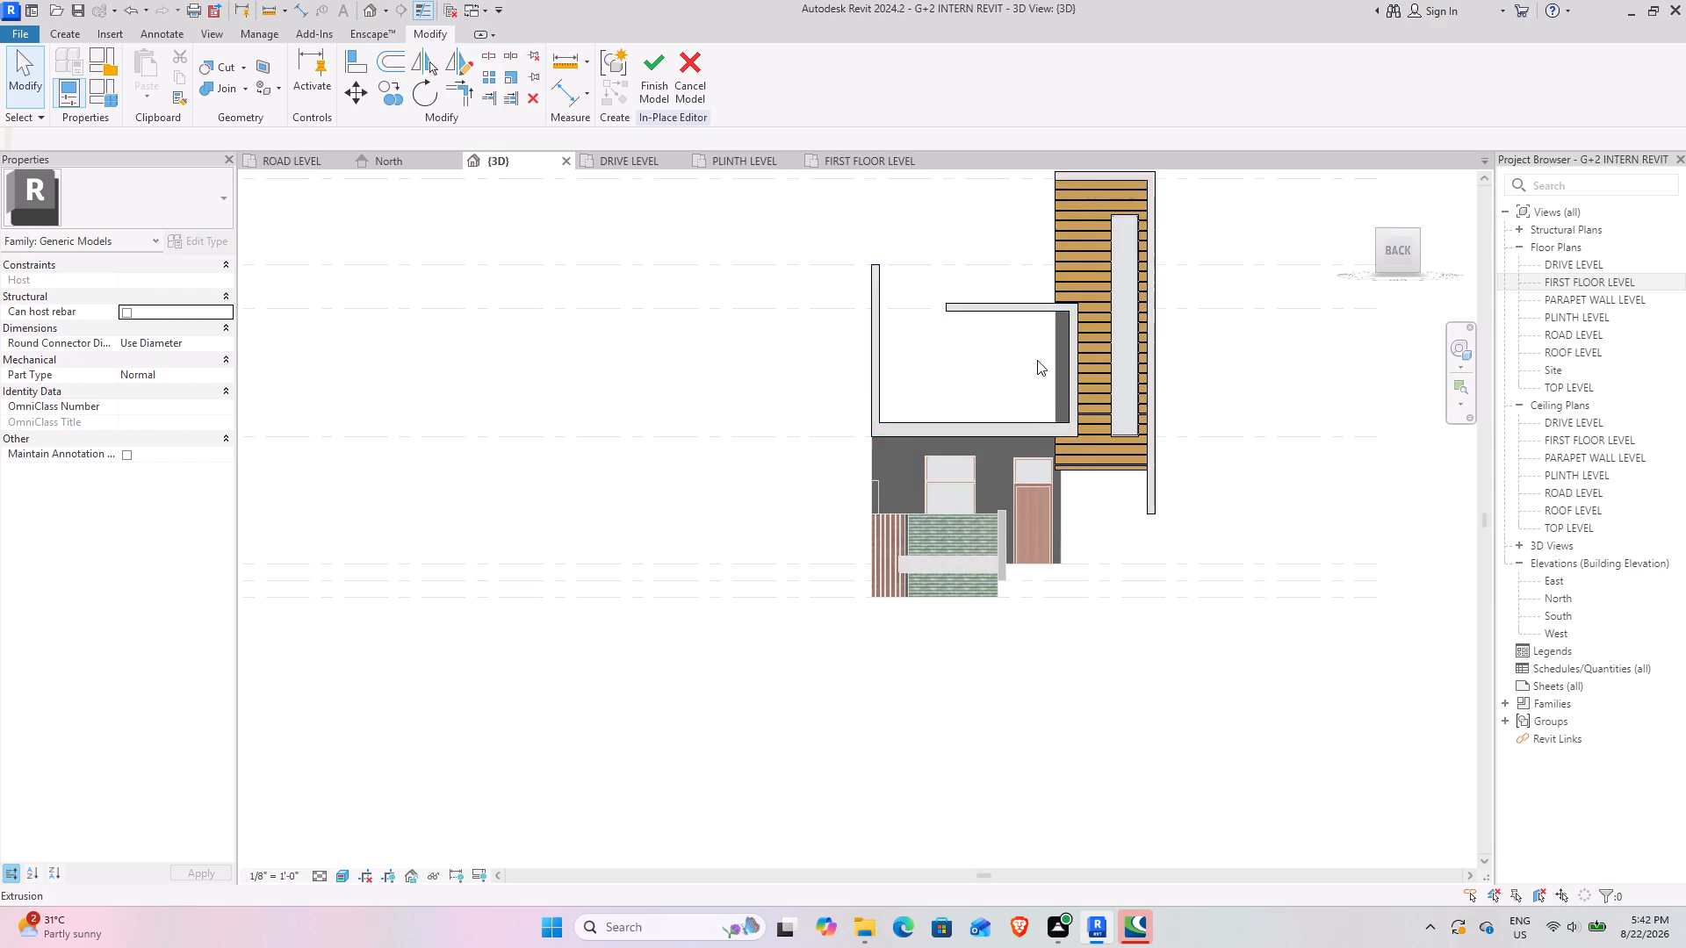
{"action": "scroll", "coordinate": [1034, 345], "scroll_direction": "up", "scroll_amount": 3}
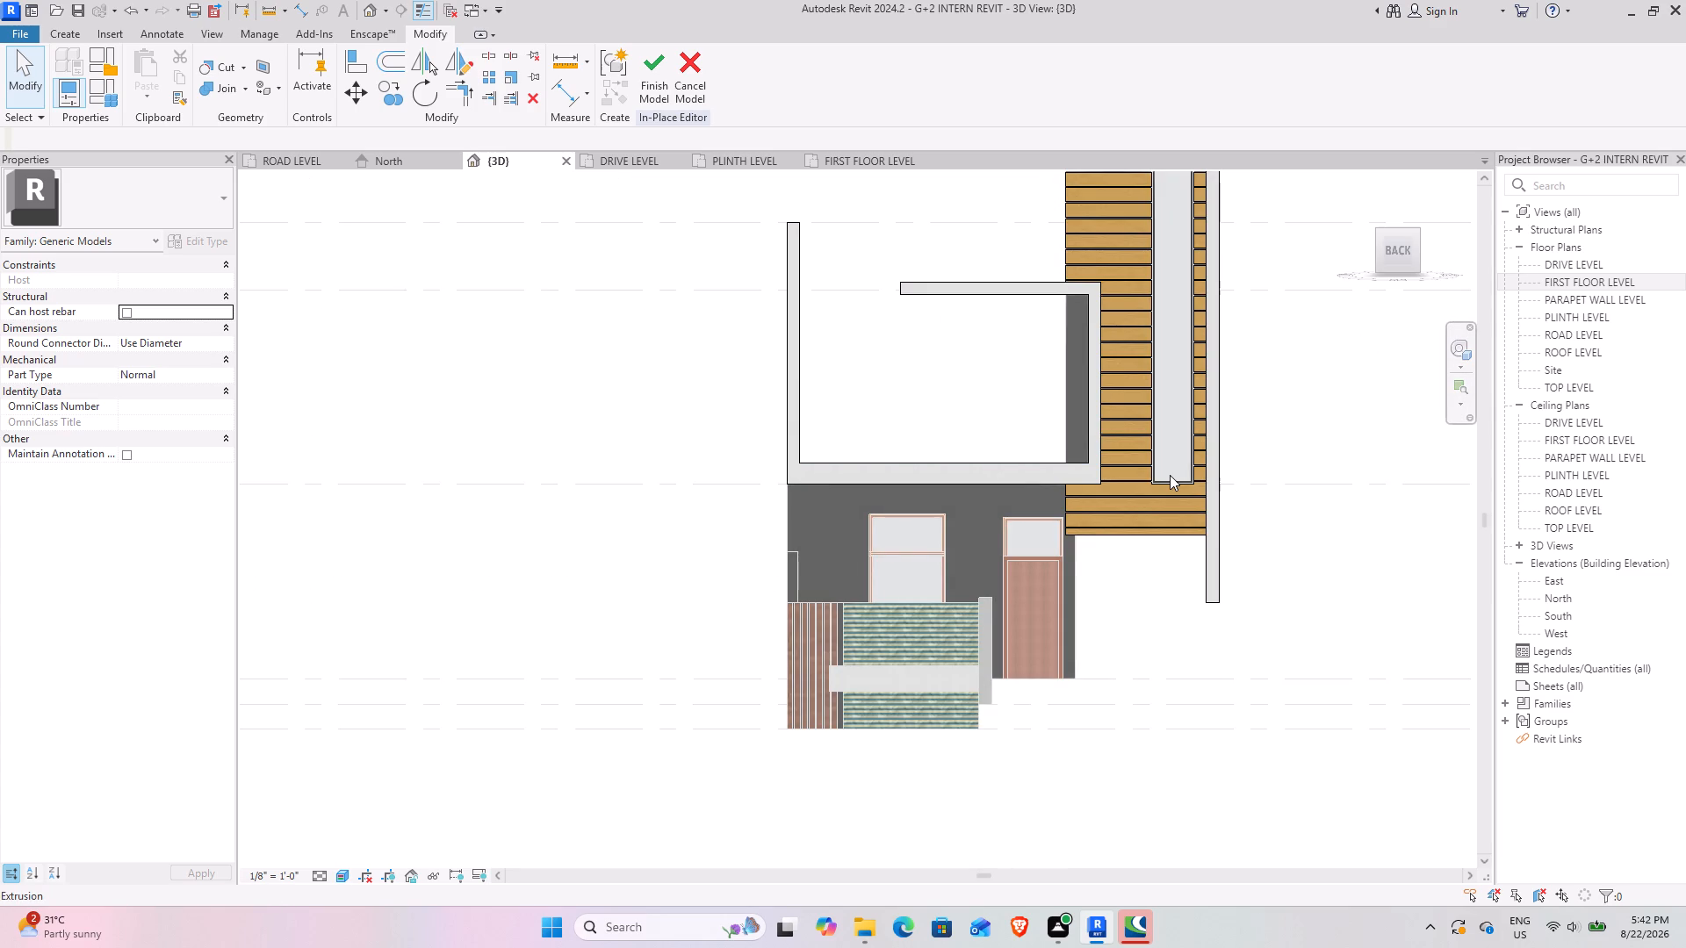
{"action": "scroll", "coordinate": [926, 306], "scroll_direction": "down", "scroll_amount": 2}
{"action": "middle_click_drag", "start_coordinate": [926, 320], "coordinate": [888, 407]}
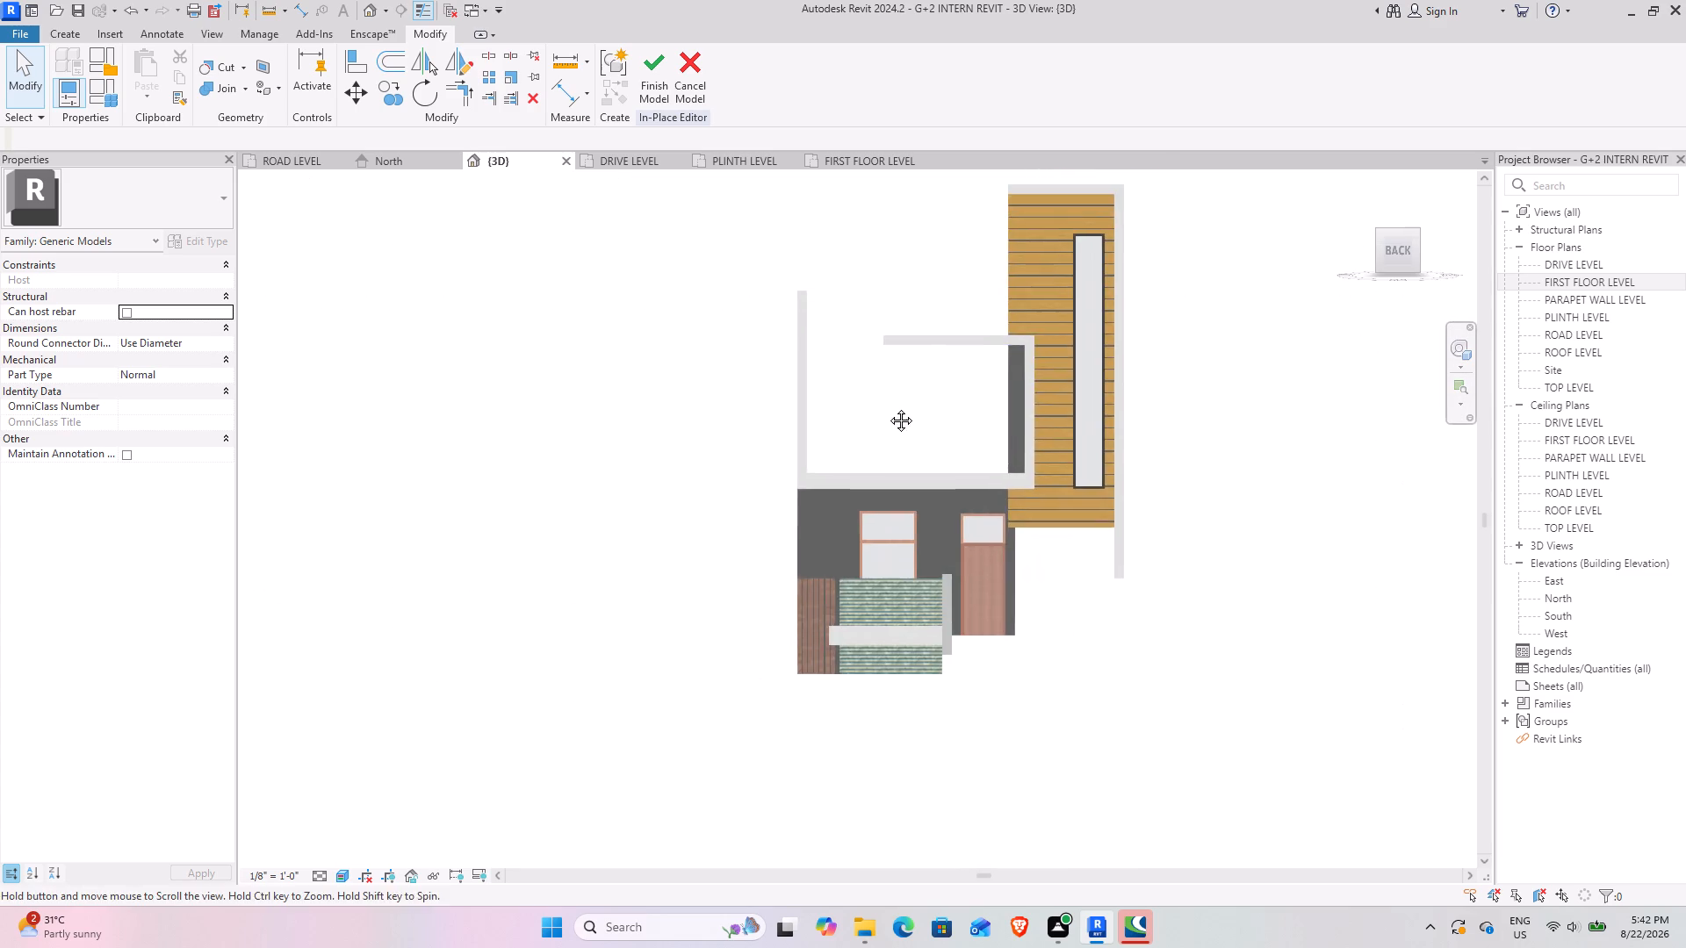
{"action": "middle_click_drag", "start_coordinate": [888, 407], "coordinate": [872, 474]}
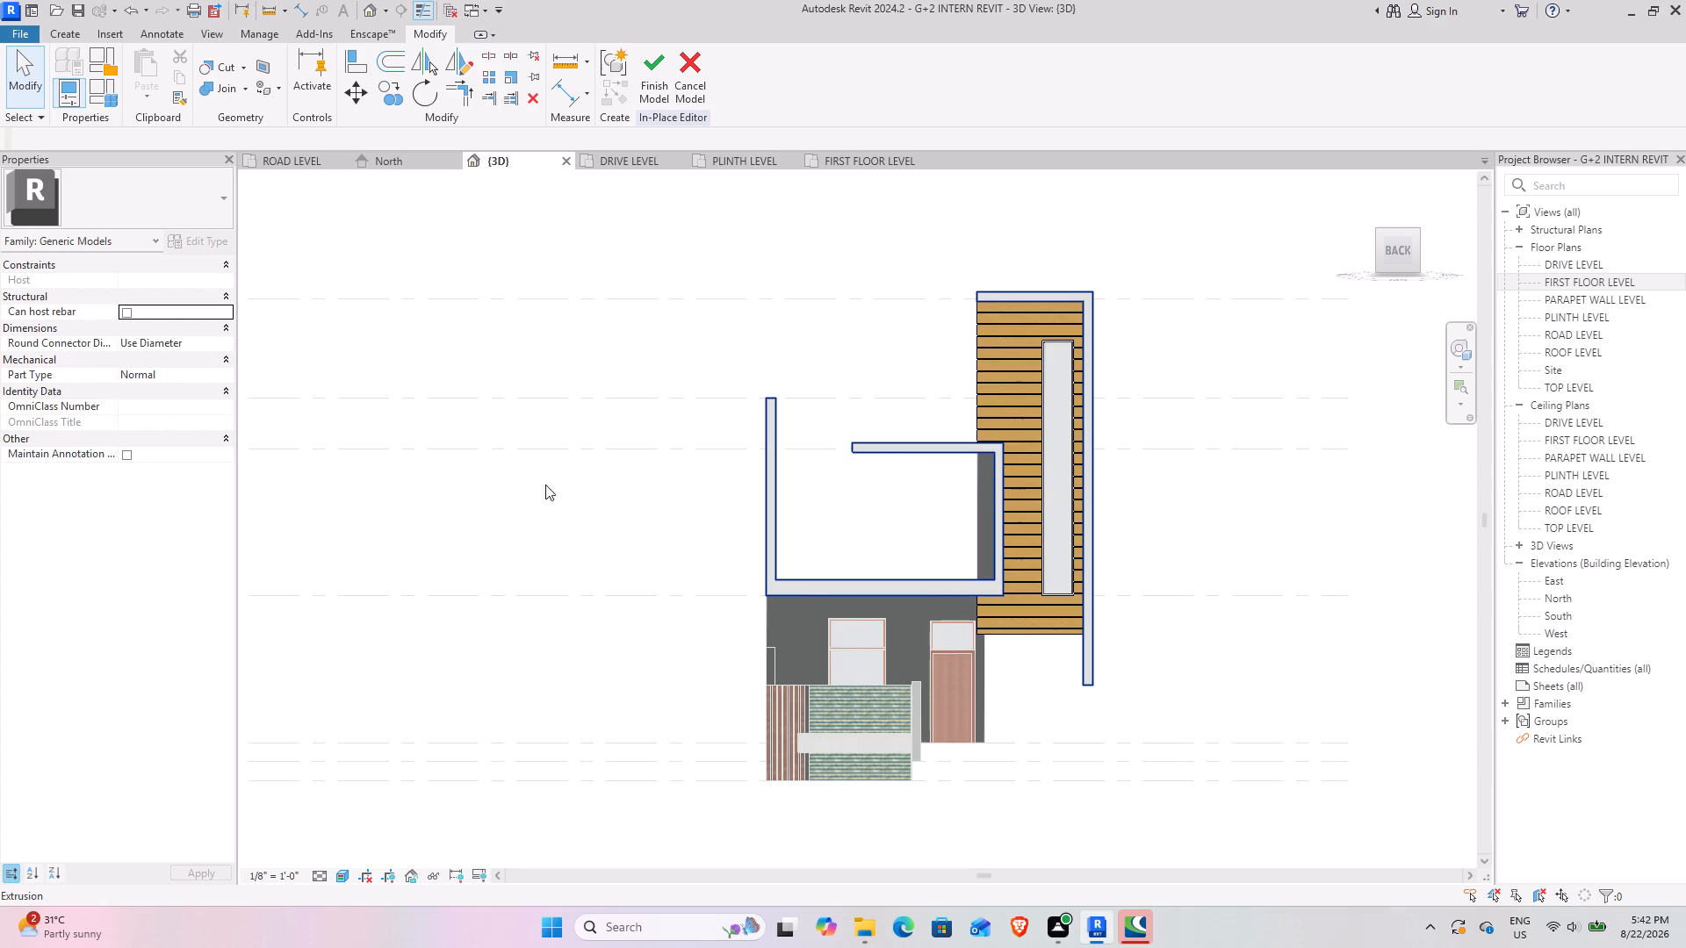
{"action": "left_click", "coordinate": [659, 74]}
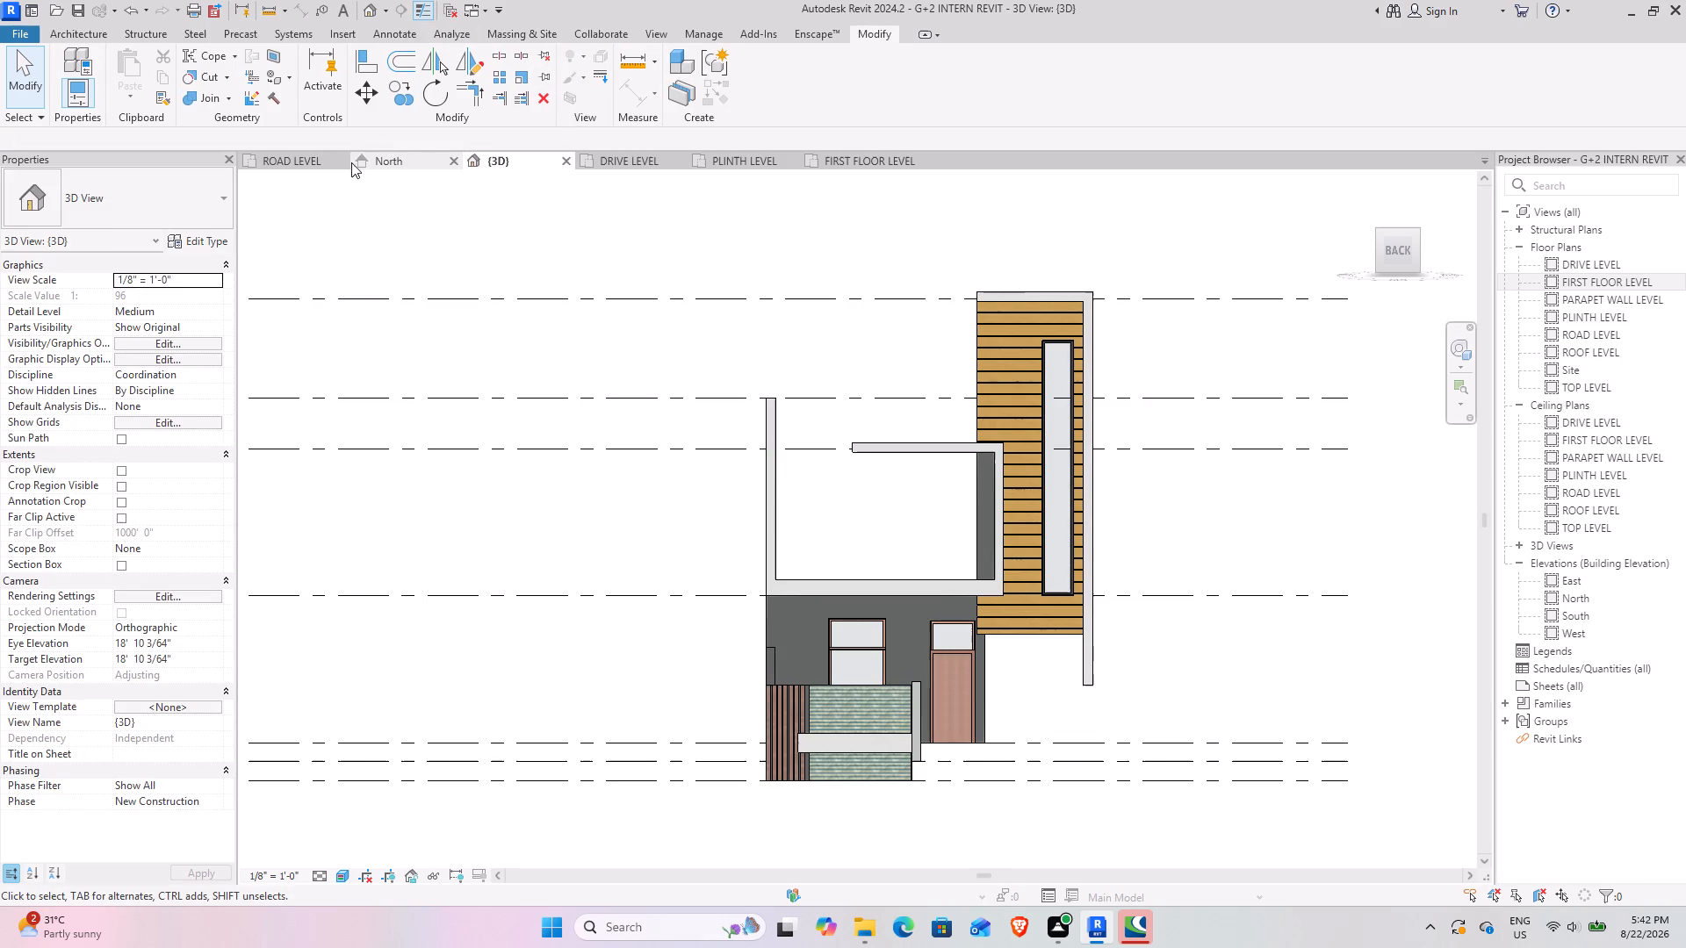
Examine the rear projections, the plywood strips around the tall window and the boundary walls from several angles in 3D.
{"action": "scroll", "coordinate": [630, 386], "scroll_direction": "down", "scroll_amount": 4}
{"action": "middle_click_drag", "start_coordinate": [603, 488], "coordinate": [929, 493], "text": "shift"}
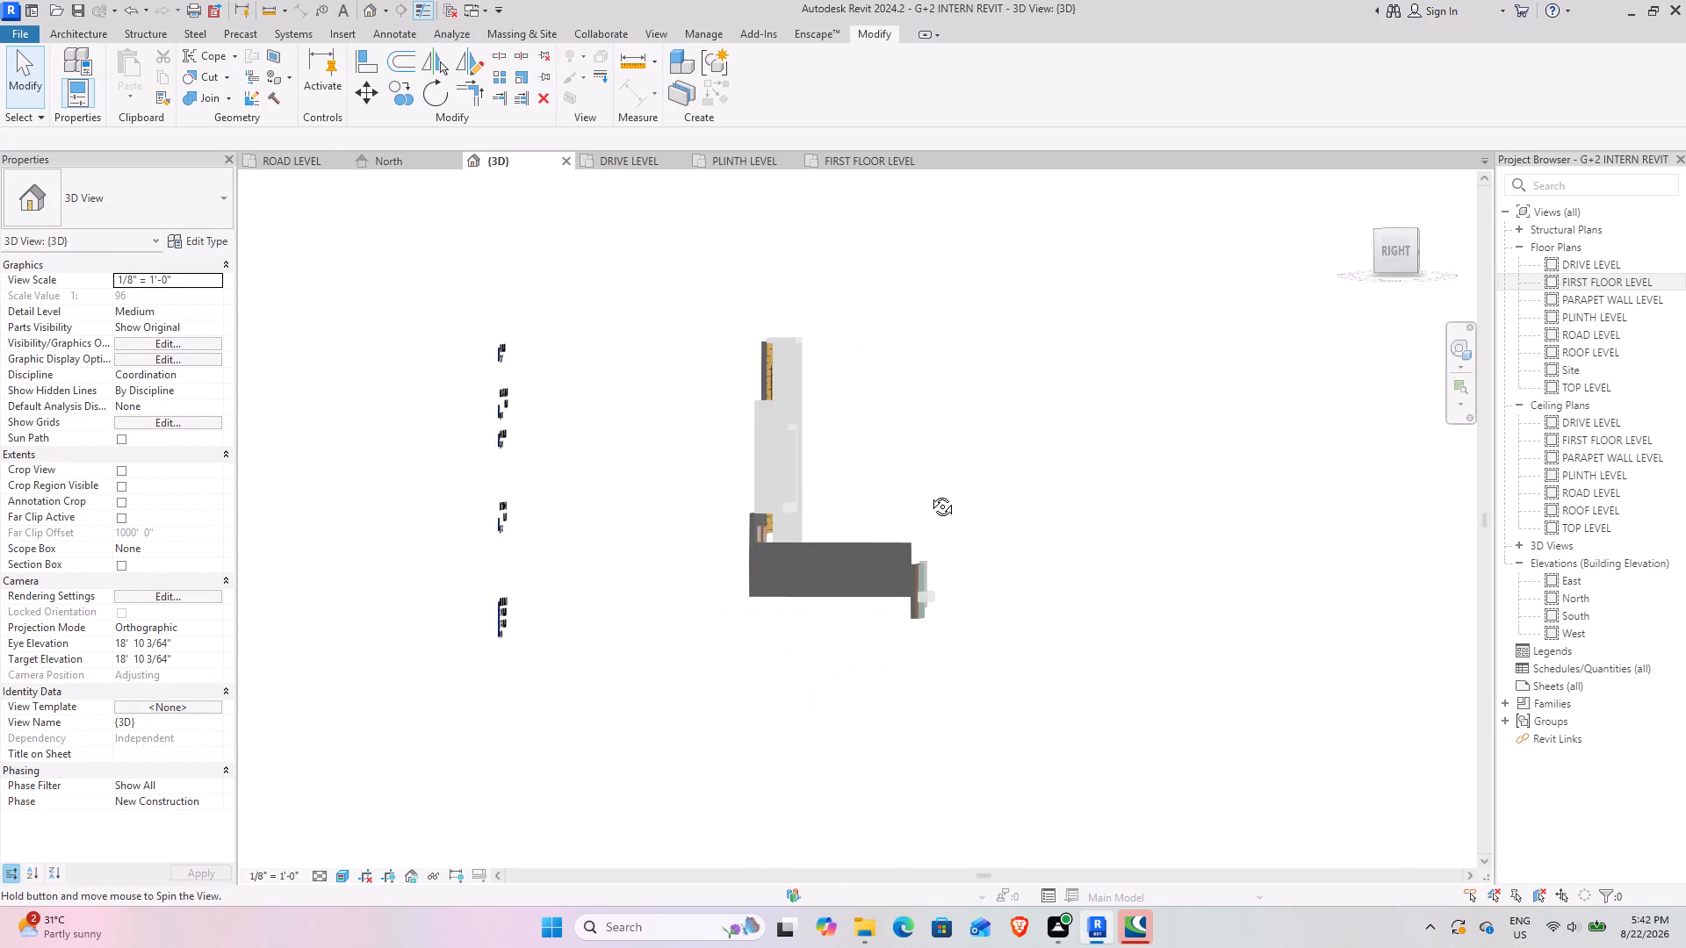
{"action": "middle_click_drag", "start_coordinate": [929, 493], "coordinate": [843, 607], "text": "shift"}
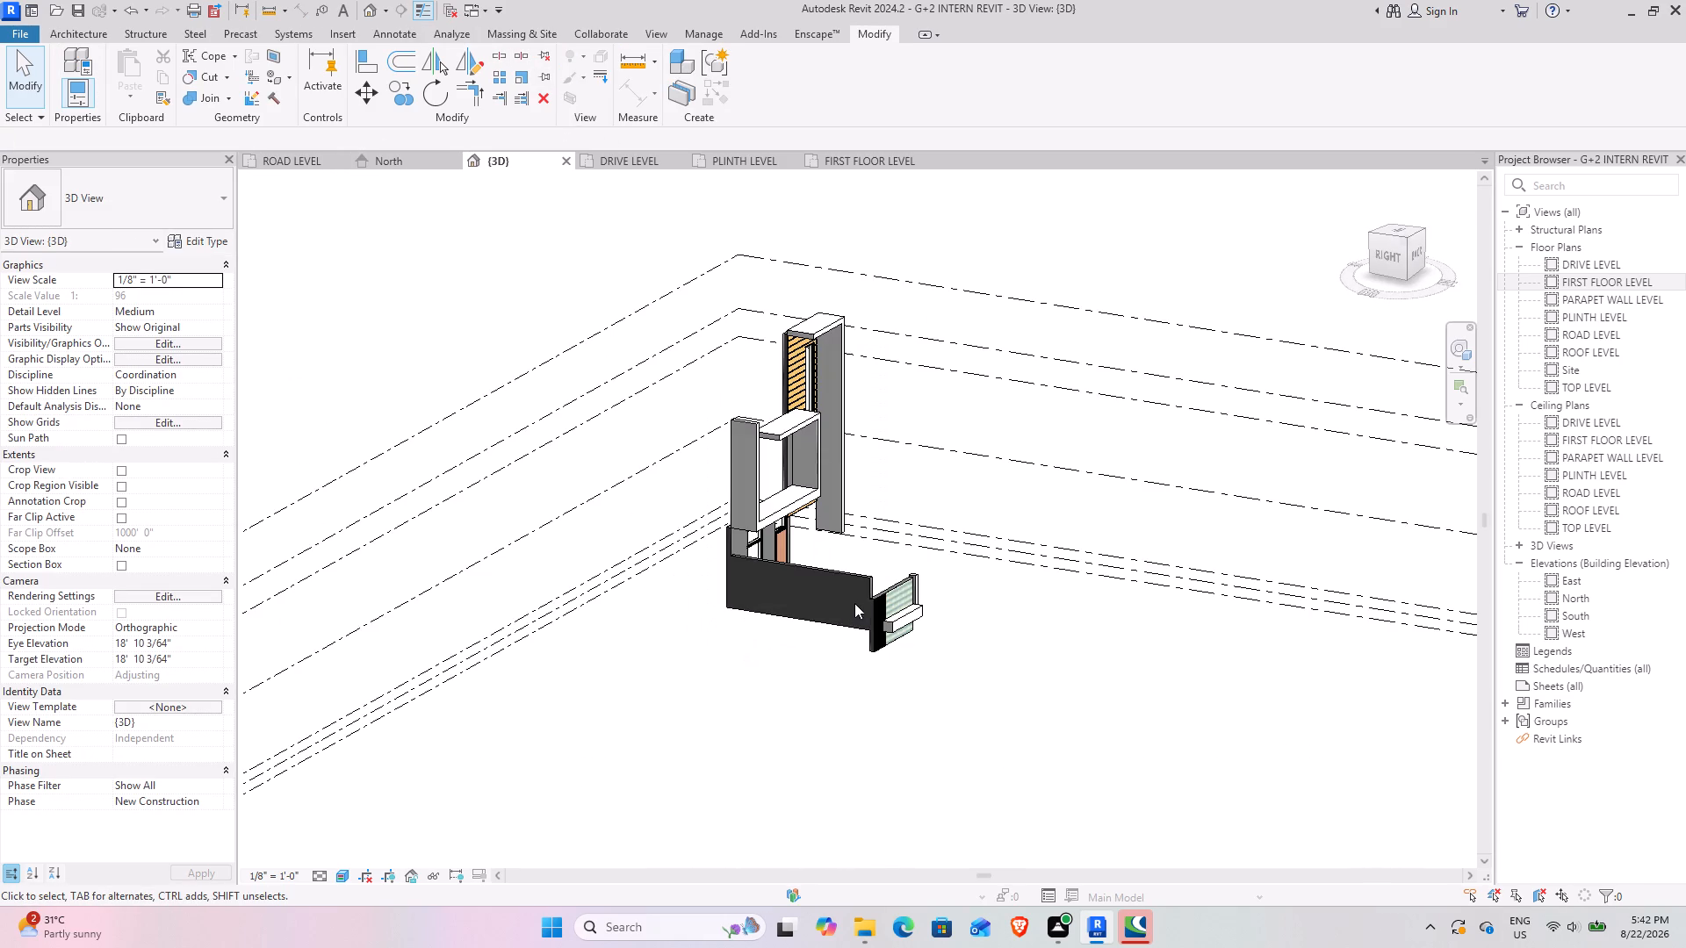
{"action": "scroll", "coordinate": [813, 334], "scroll_direction": "up", "scroll_amount": 4}
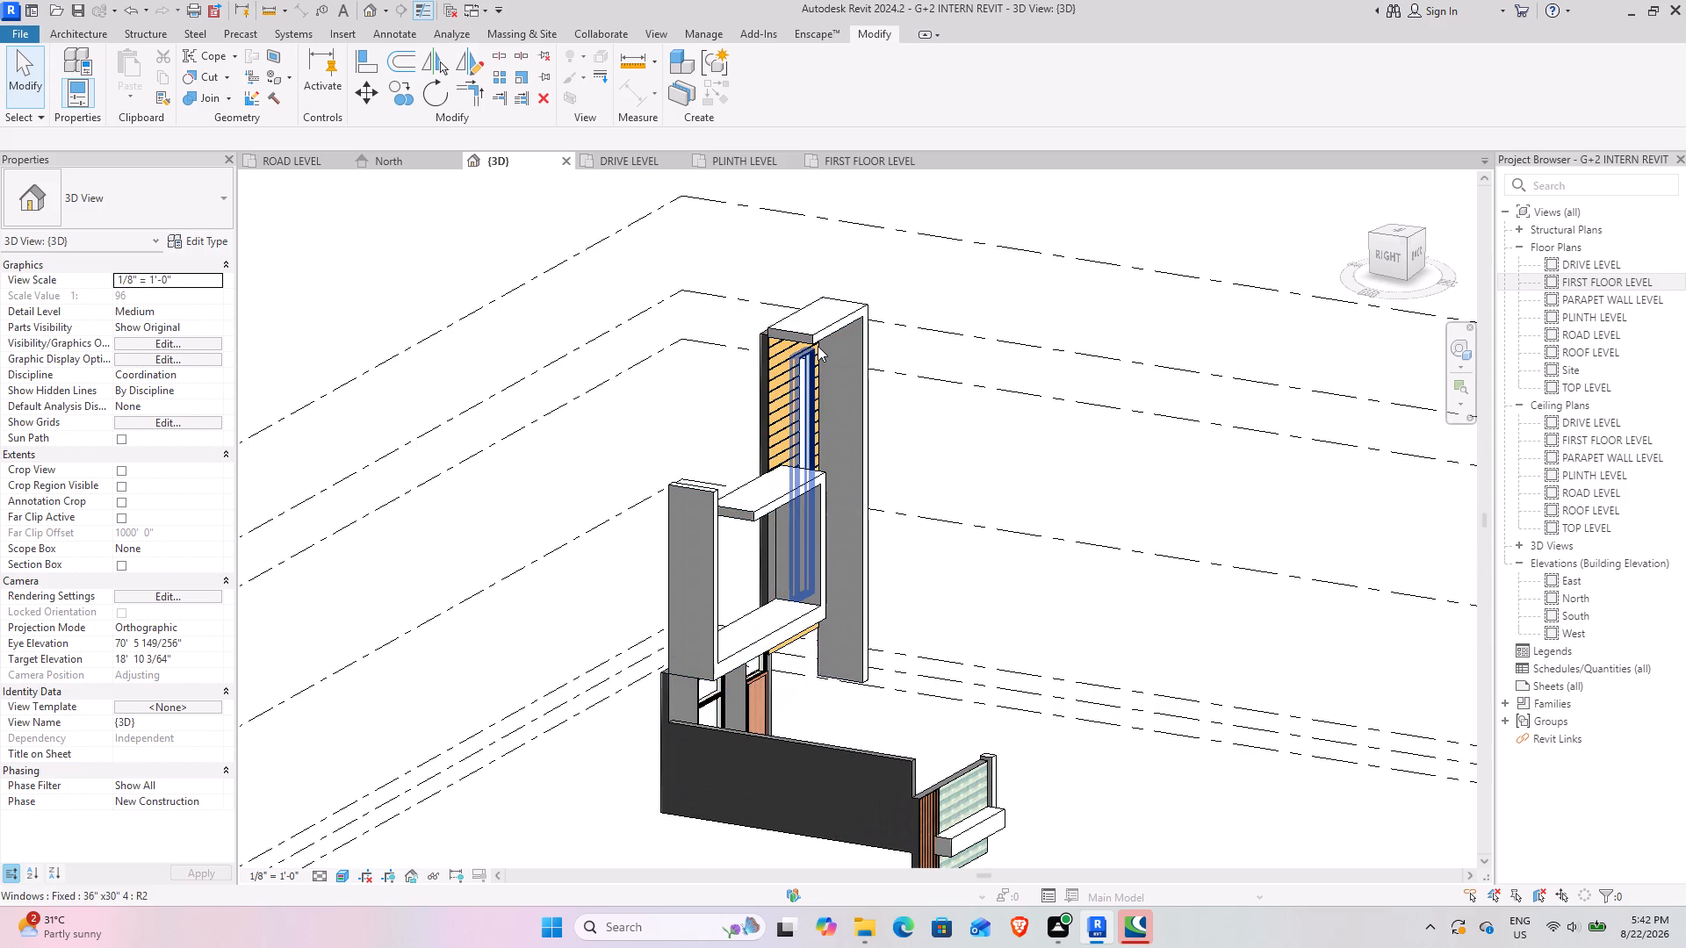
{"action": "scroll", "coordinate": [814, 457], "scroll_direction": "down", "scroll_amount": 1}
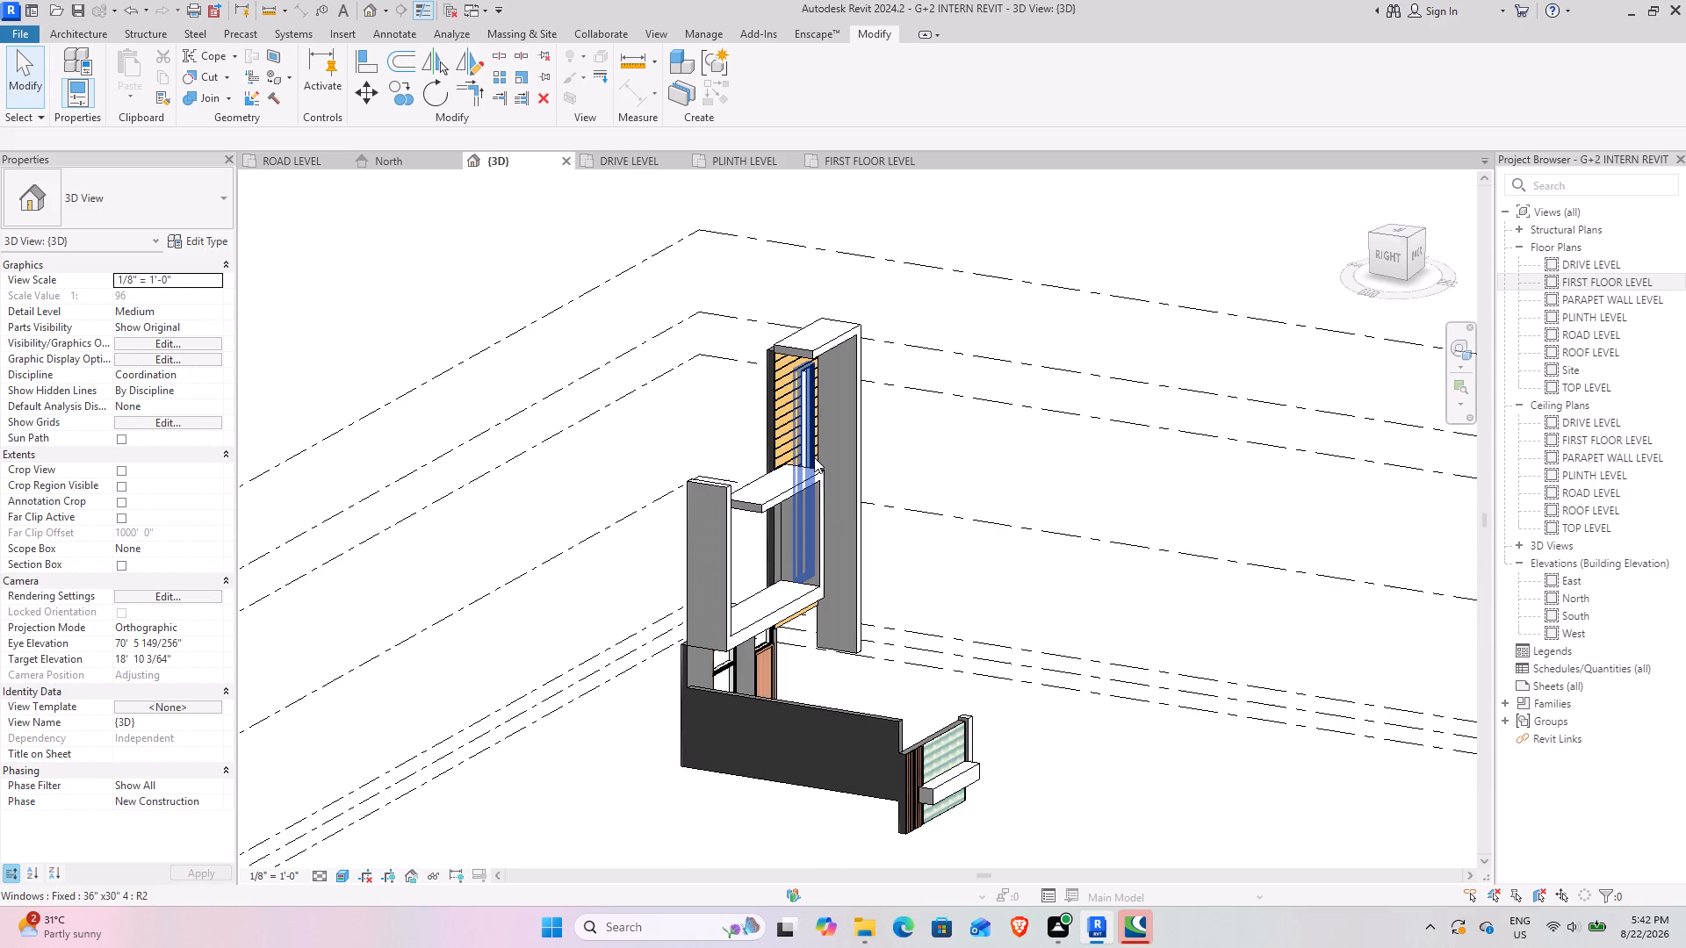
{"action": "middle_click_drag", "start_coordinate": [856, 594], "coordinate": [488, 499], "text": "shift"}
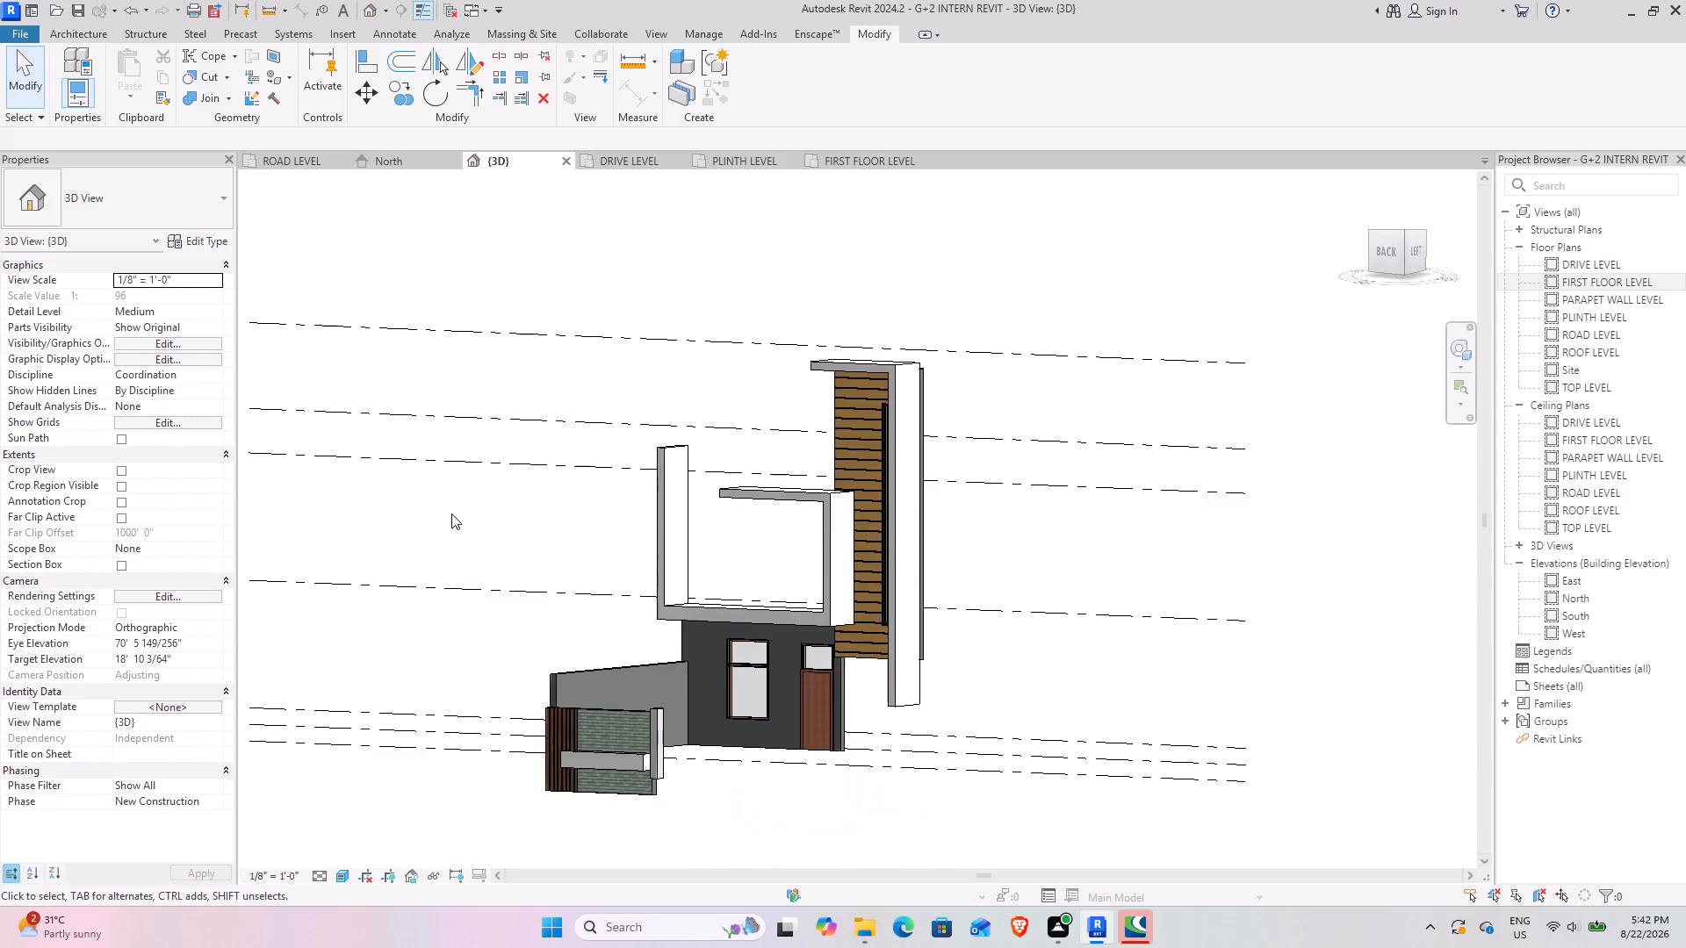
{"action": "middle_click_drag", "start_coordinate": [451, 513], "coordinate": [572, 552], "text": "shift"}
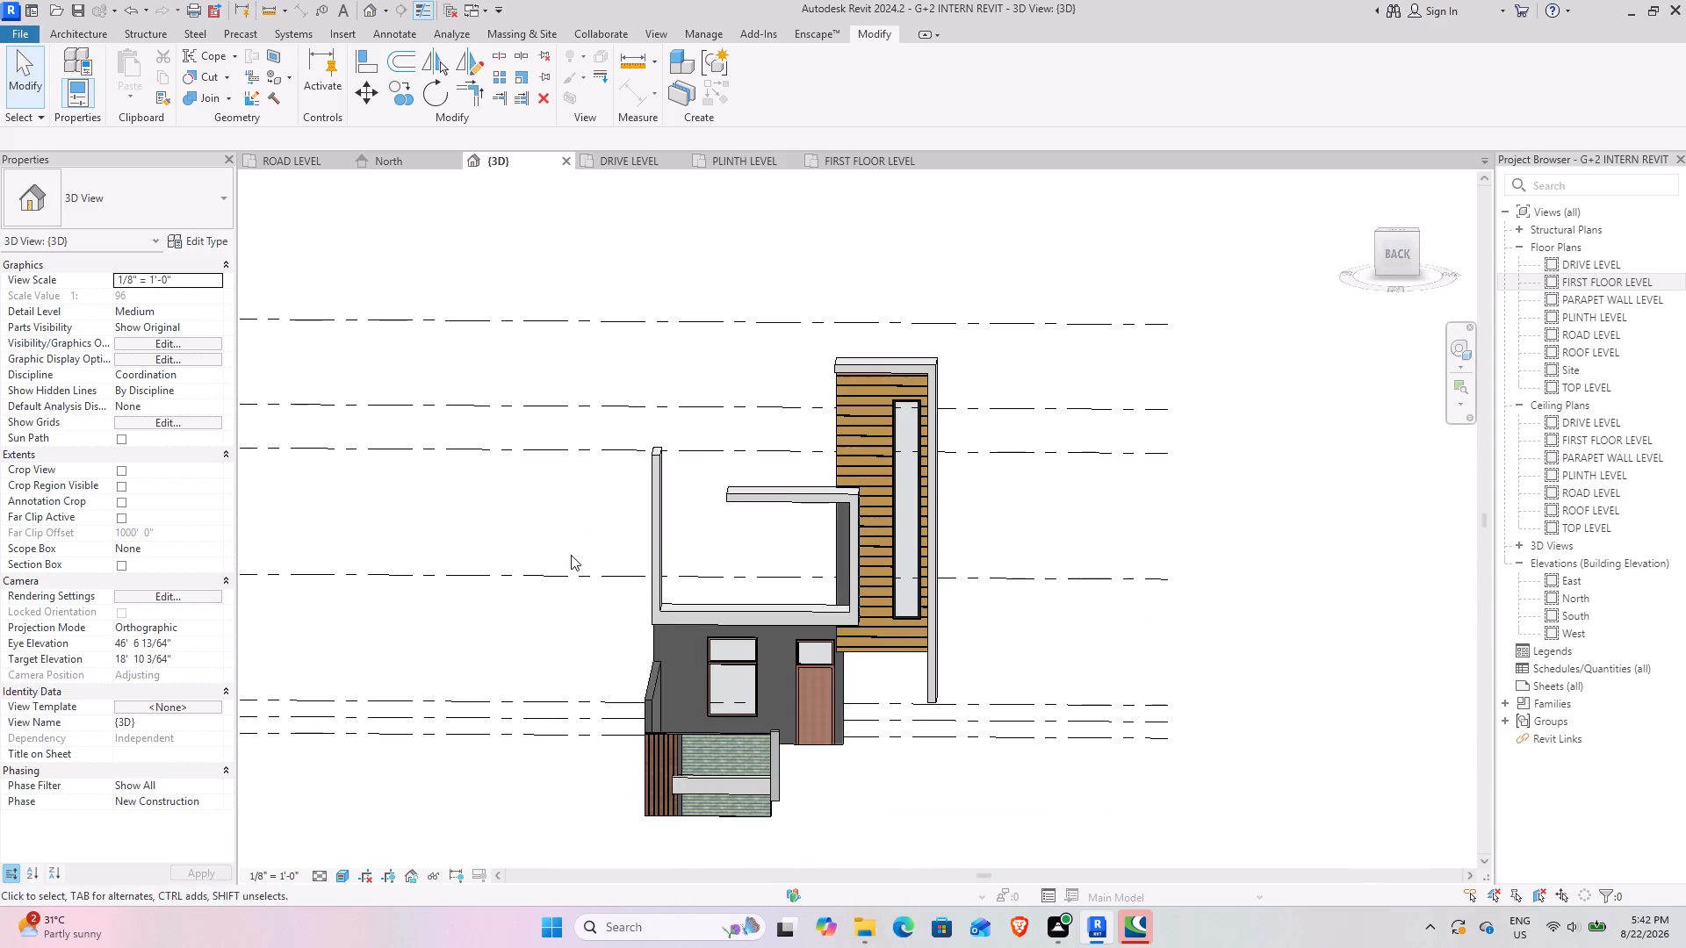
{"action": "middle_click_drag", "start_coordinate": [510, 645], "coordinate": [432, 546], "text": "shift"}
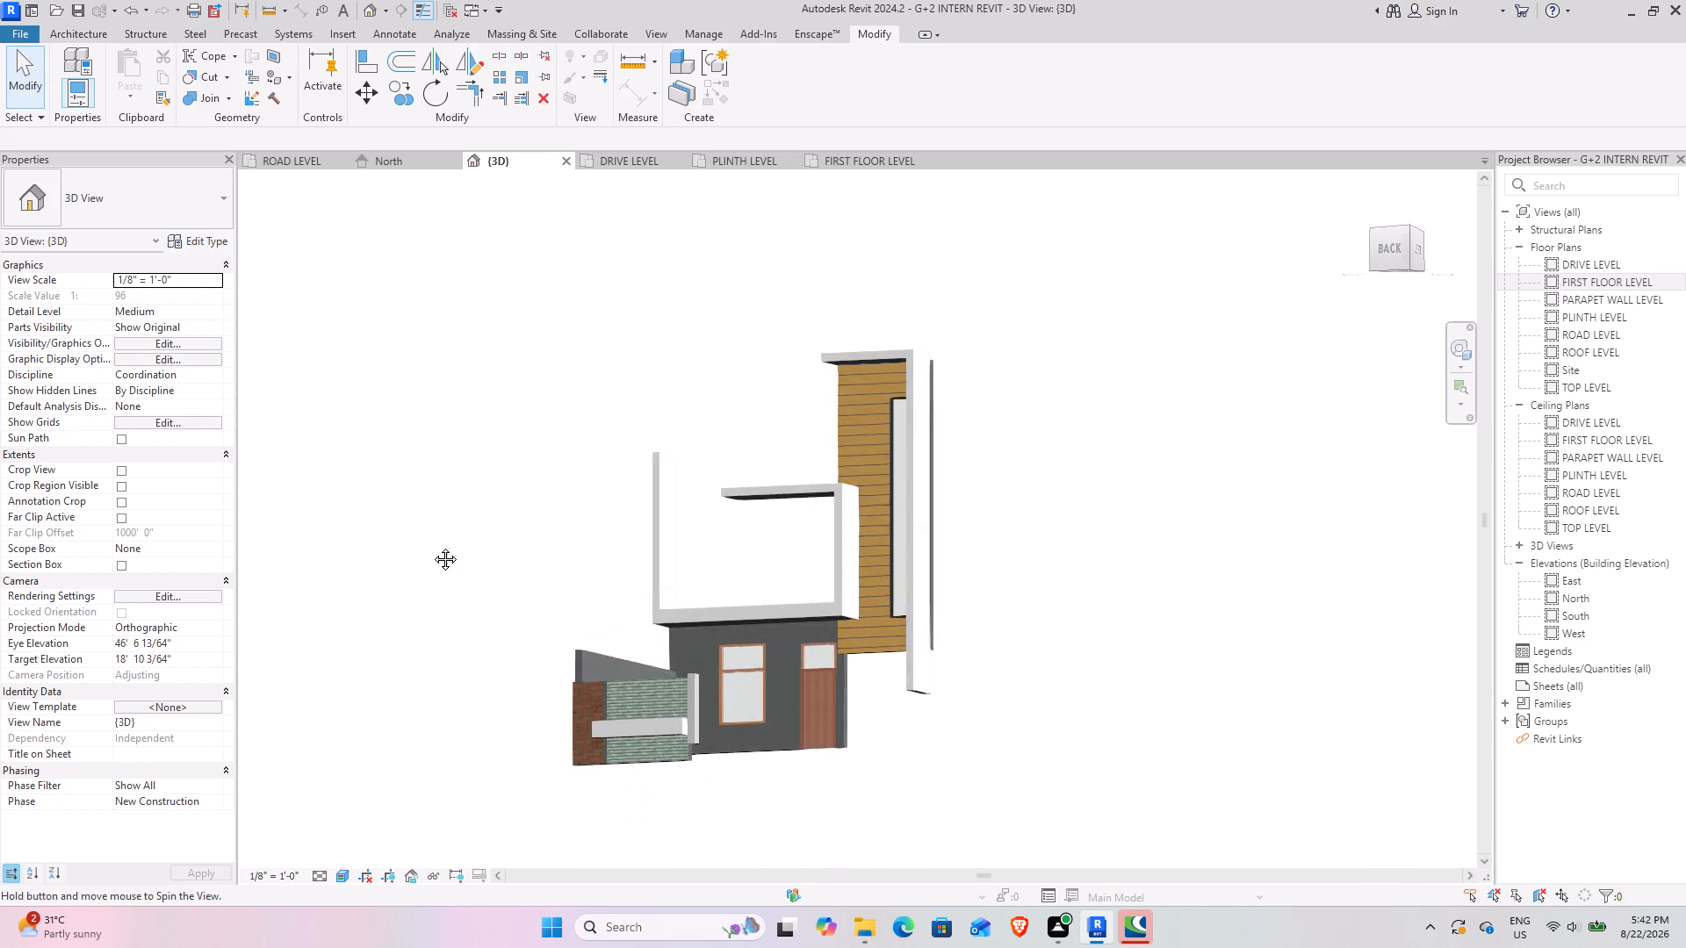
{"action": "middle_click_drag", "start_coordinate": [432, 546], "coordinate": [475, 595], "text": "shift"}
{"action": "middle_click_drag", "start_coordinate": [568, 641], "coordinate": [686, 700], "text": "shift"}
{"action": "middle_click_drag", "start_coordinate": [631, 659], "coordinate": [470, 415]}
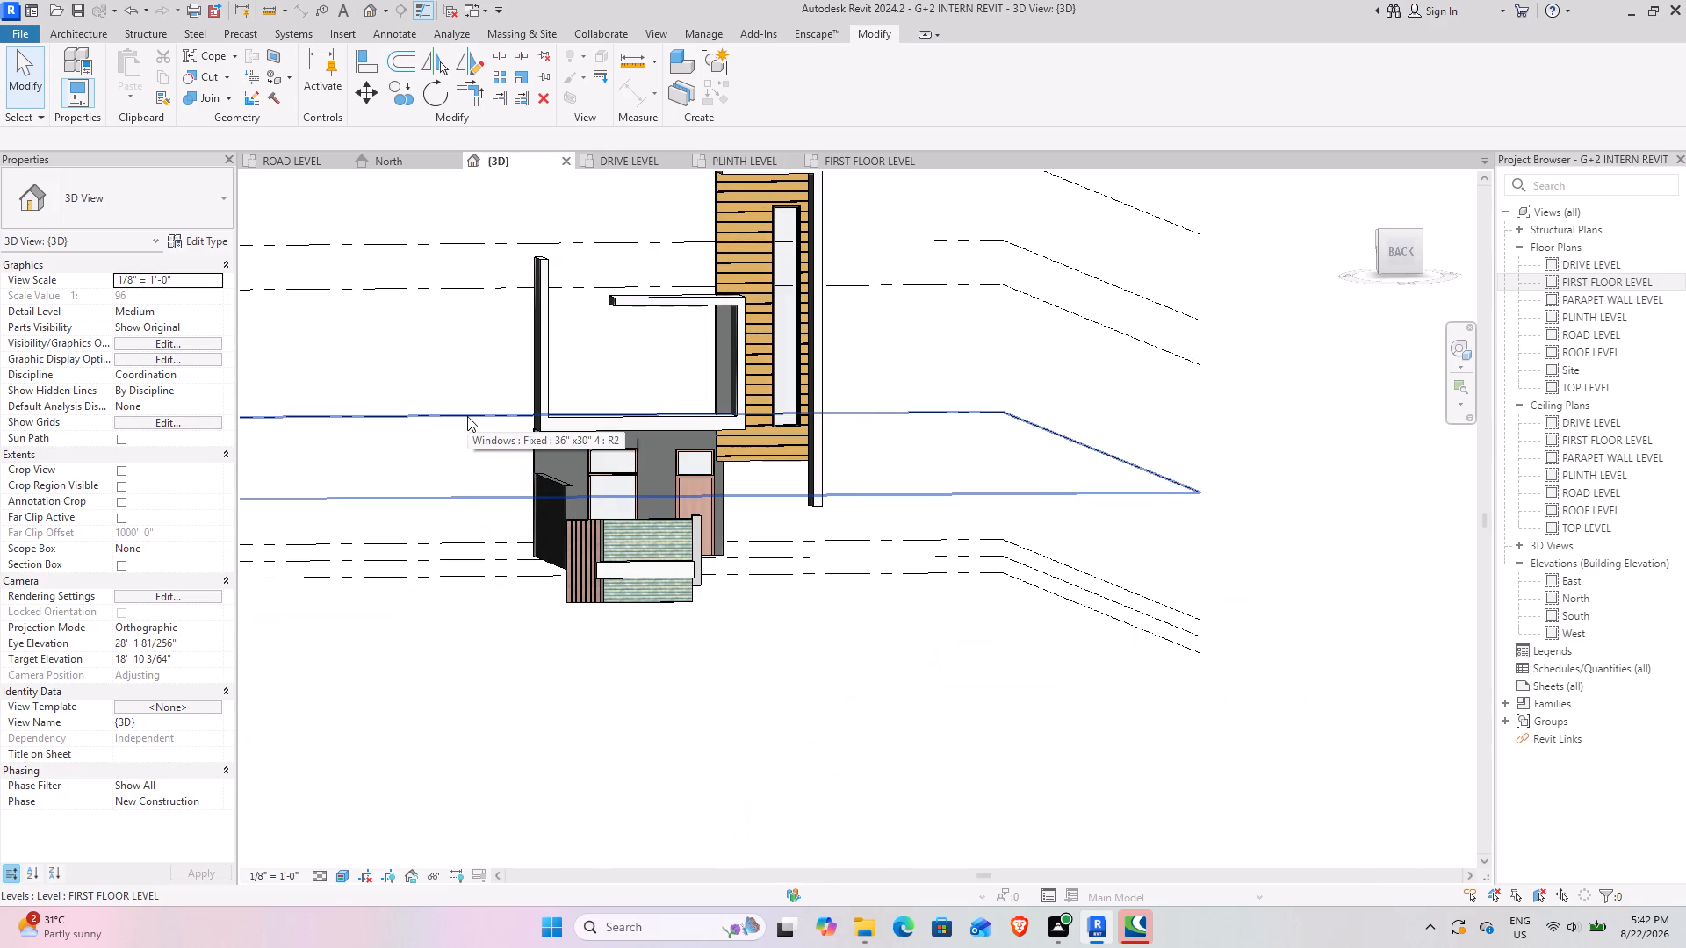
Inspect the elements of the front boundary wall by selecting its split tiled face and its vertical wood strips.
{"action": "left_click", "coordinate": [628, 517]}
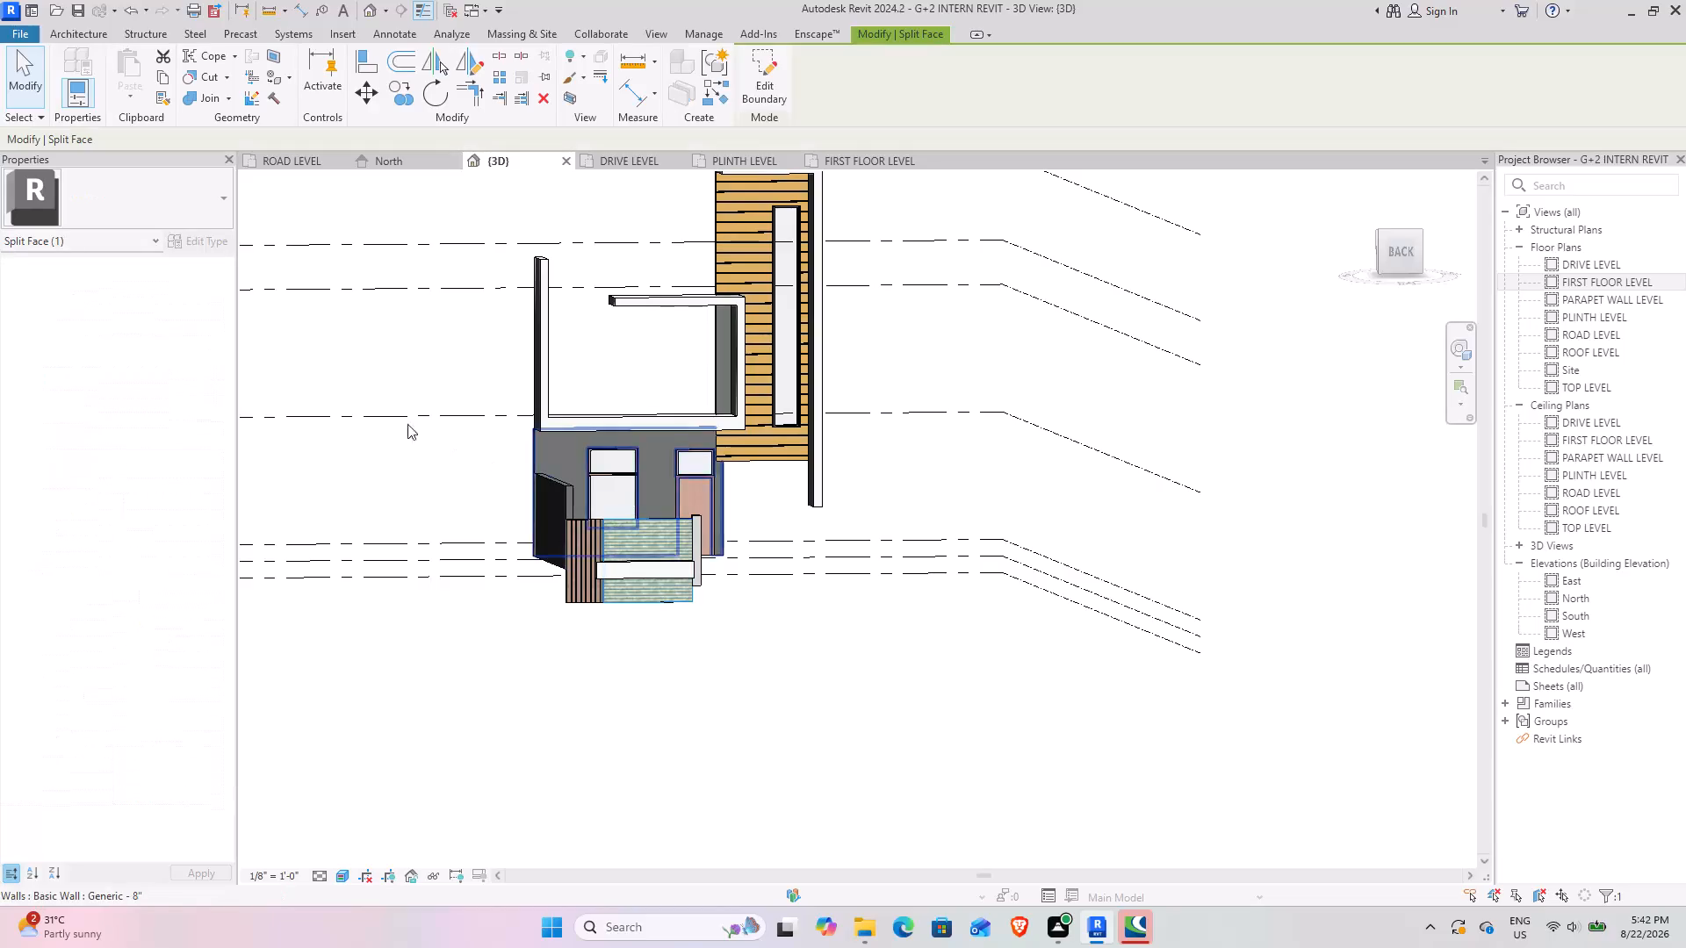
{"action": "left_click", "coordinate": [13, 68]}
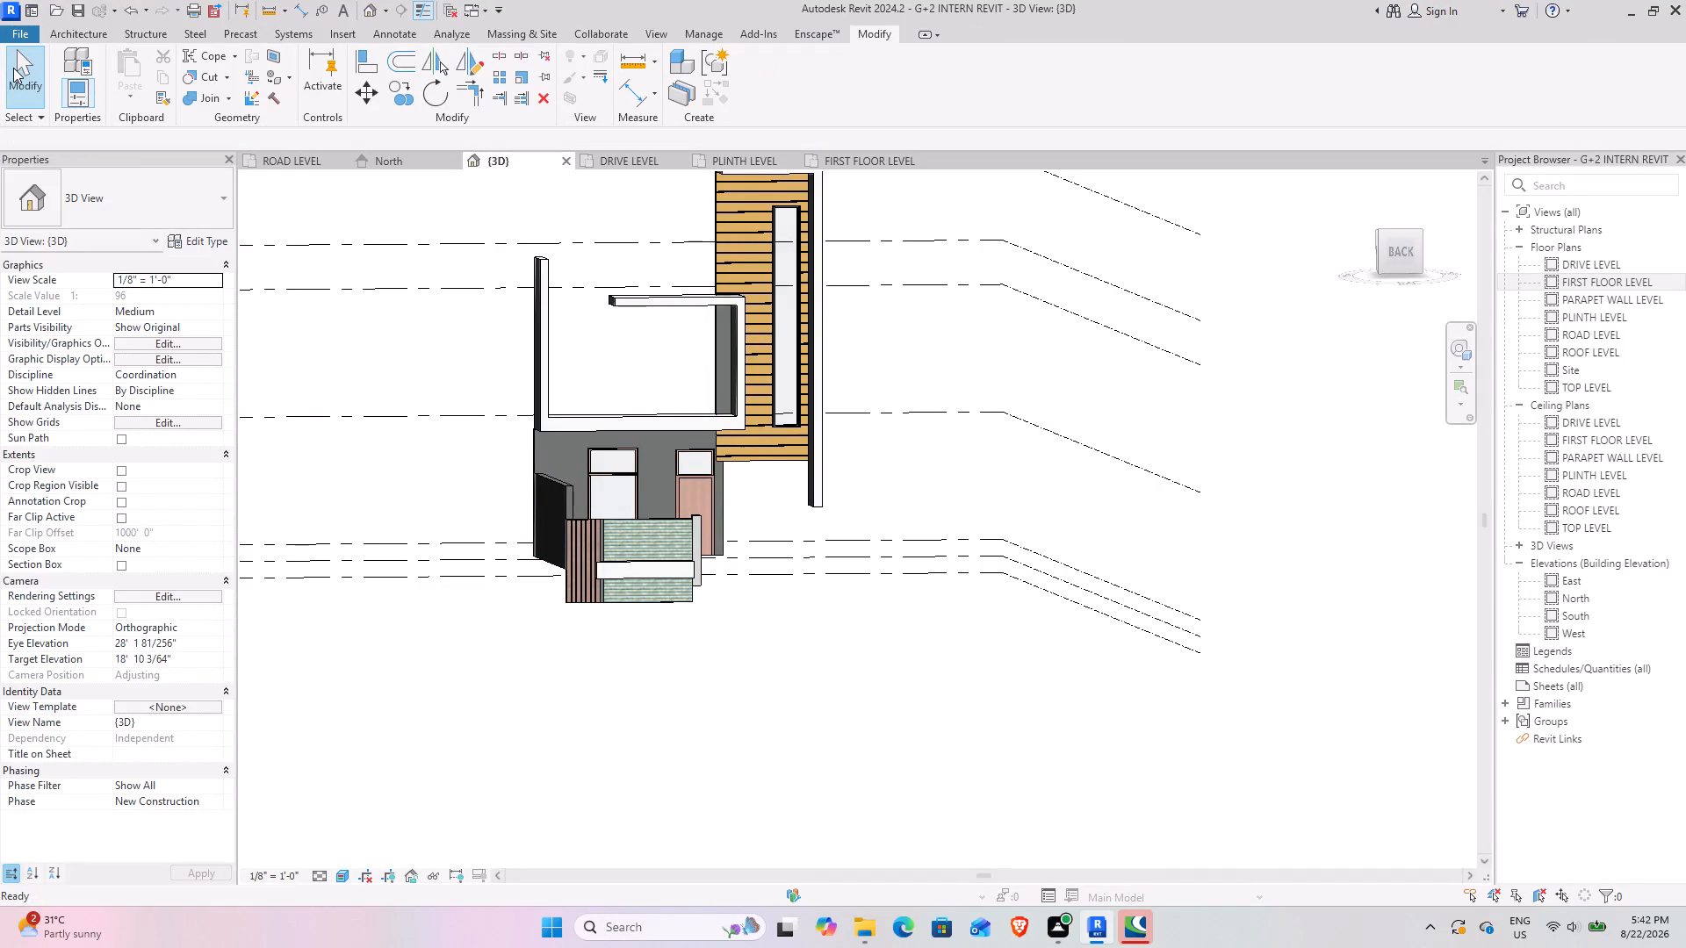
{"action": "left_click", "coordinate": [13, 68]}
{"action": "left_click", "coordinate": [85, 25]}
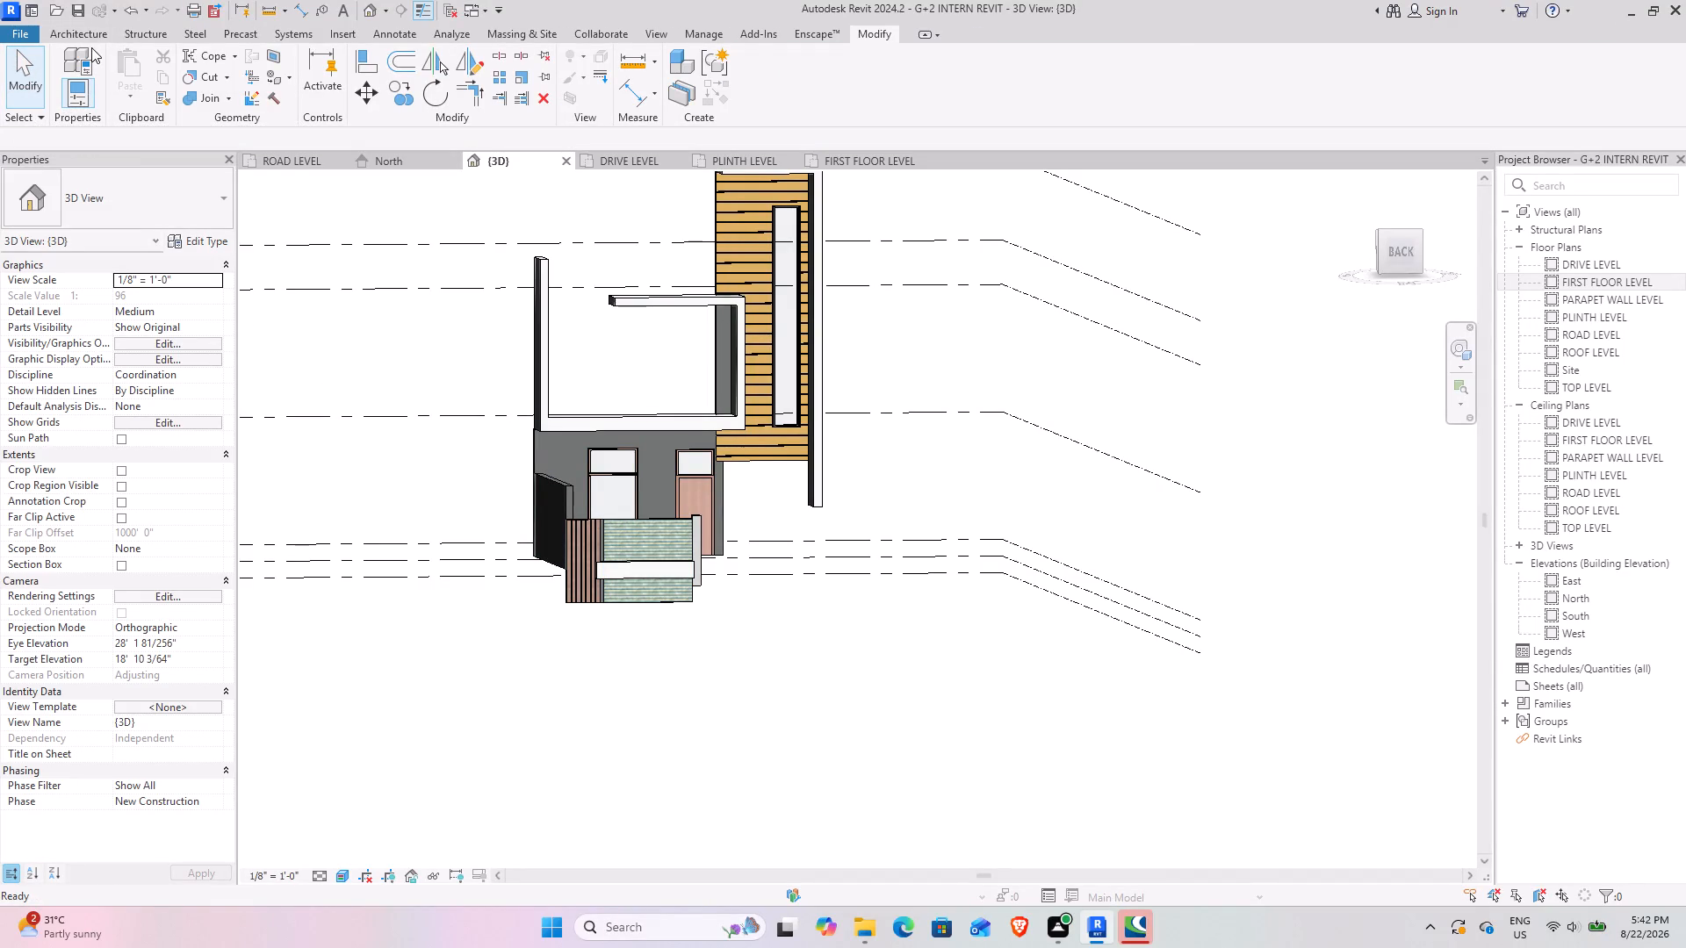
{"action": "left_click", "coordinate": [90, 32]}
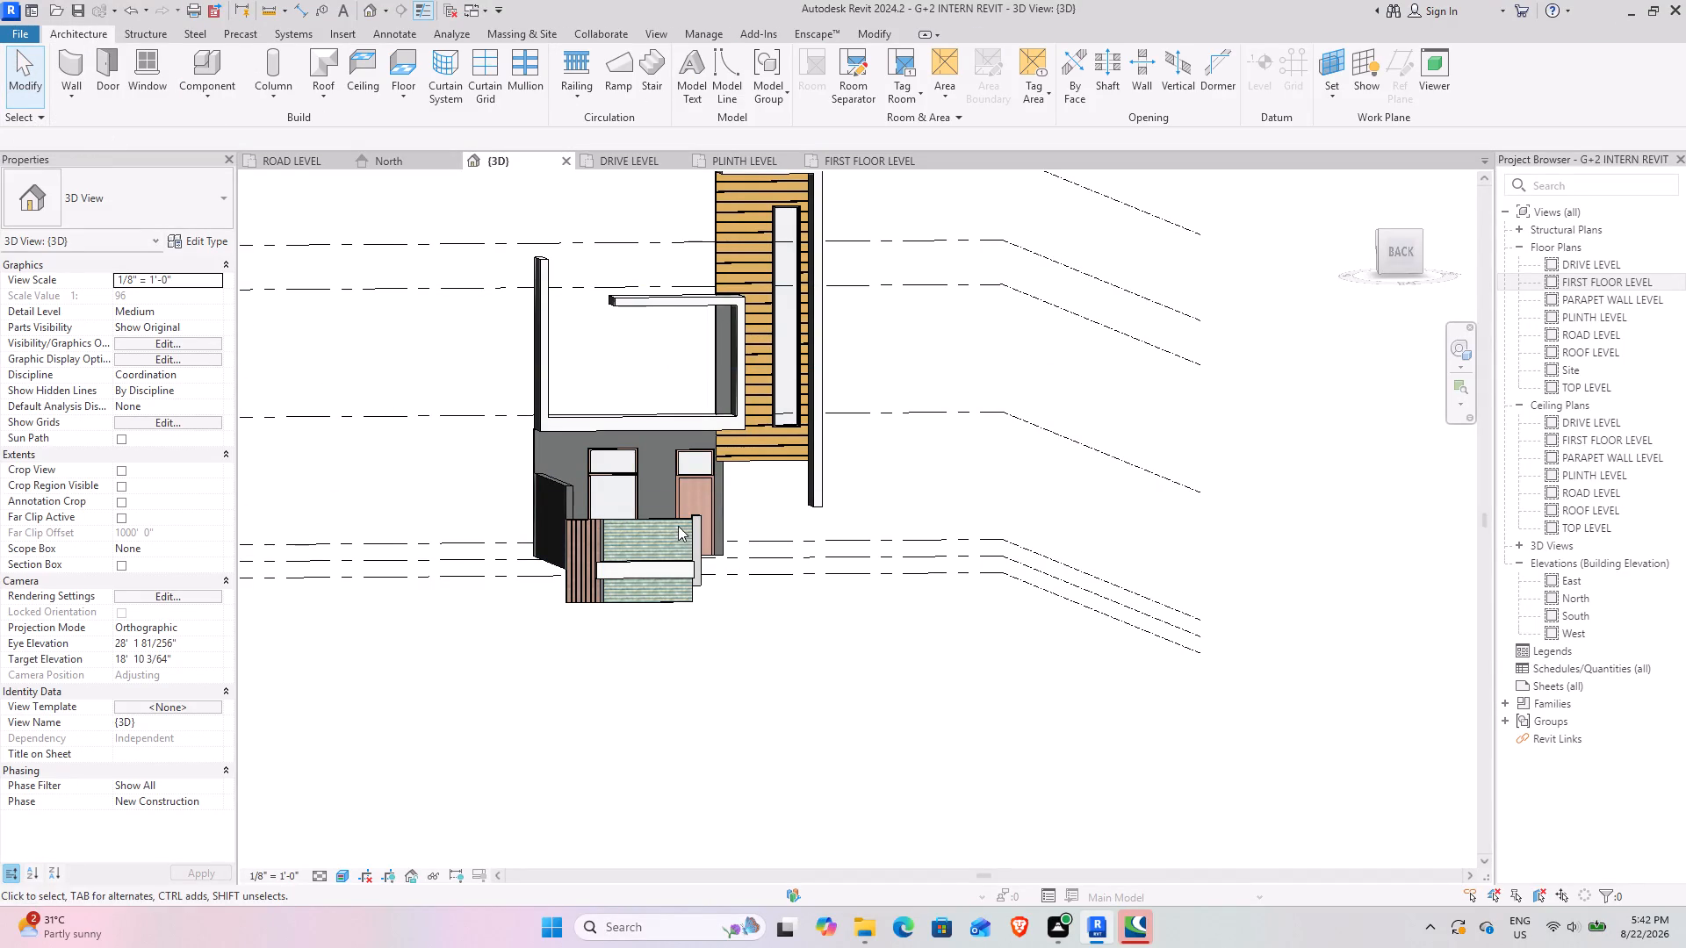
{"action": "left_click", "coordinate": [678, 526]}
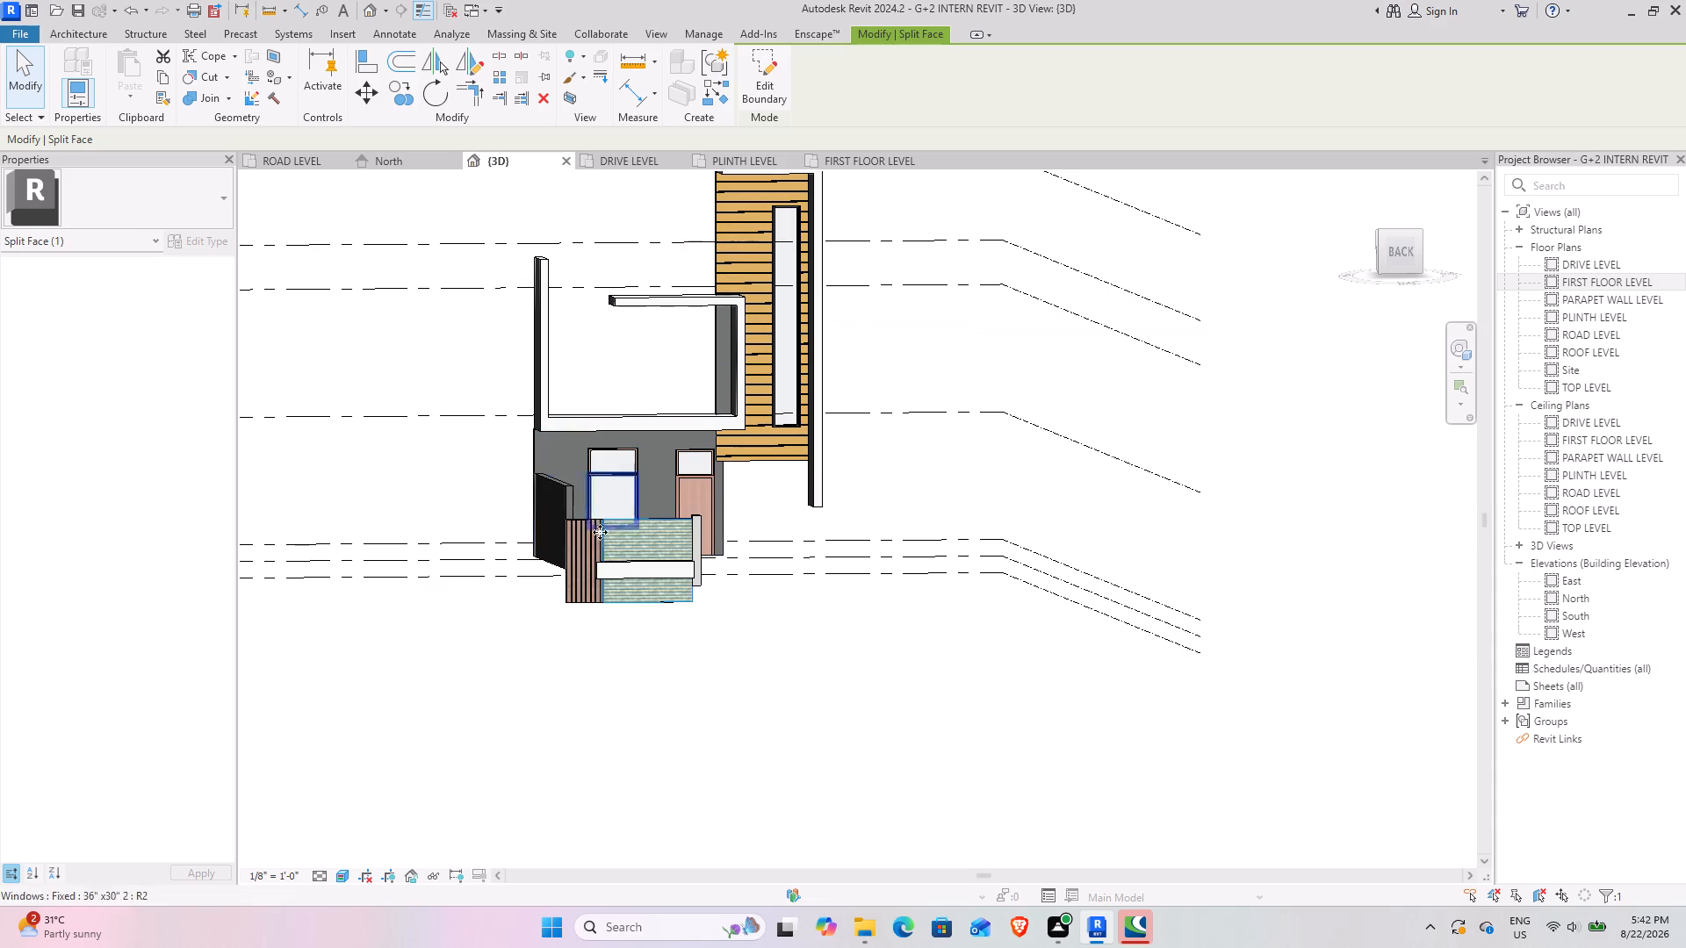
{"action": "left_click", "coordinate": [587, 529]}
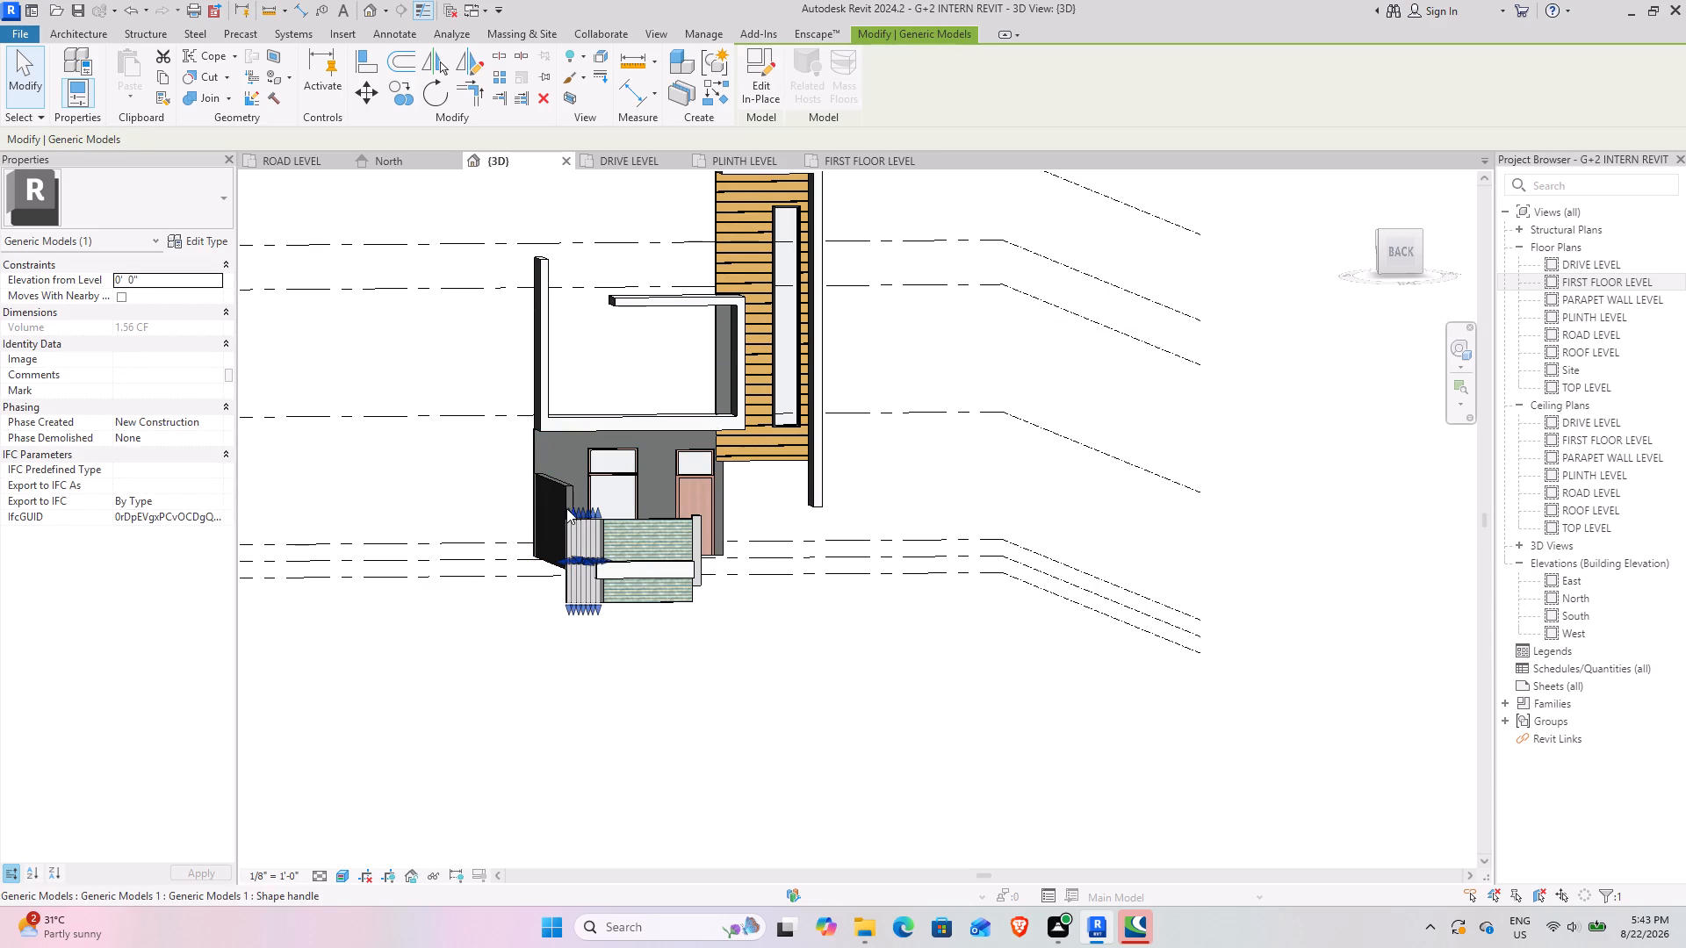
{"action": "left_click", "coordinate": [398, 487]}
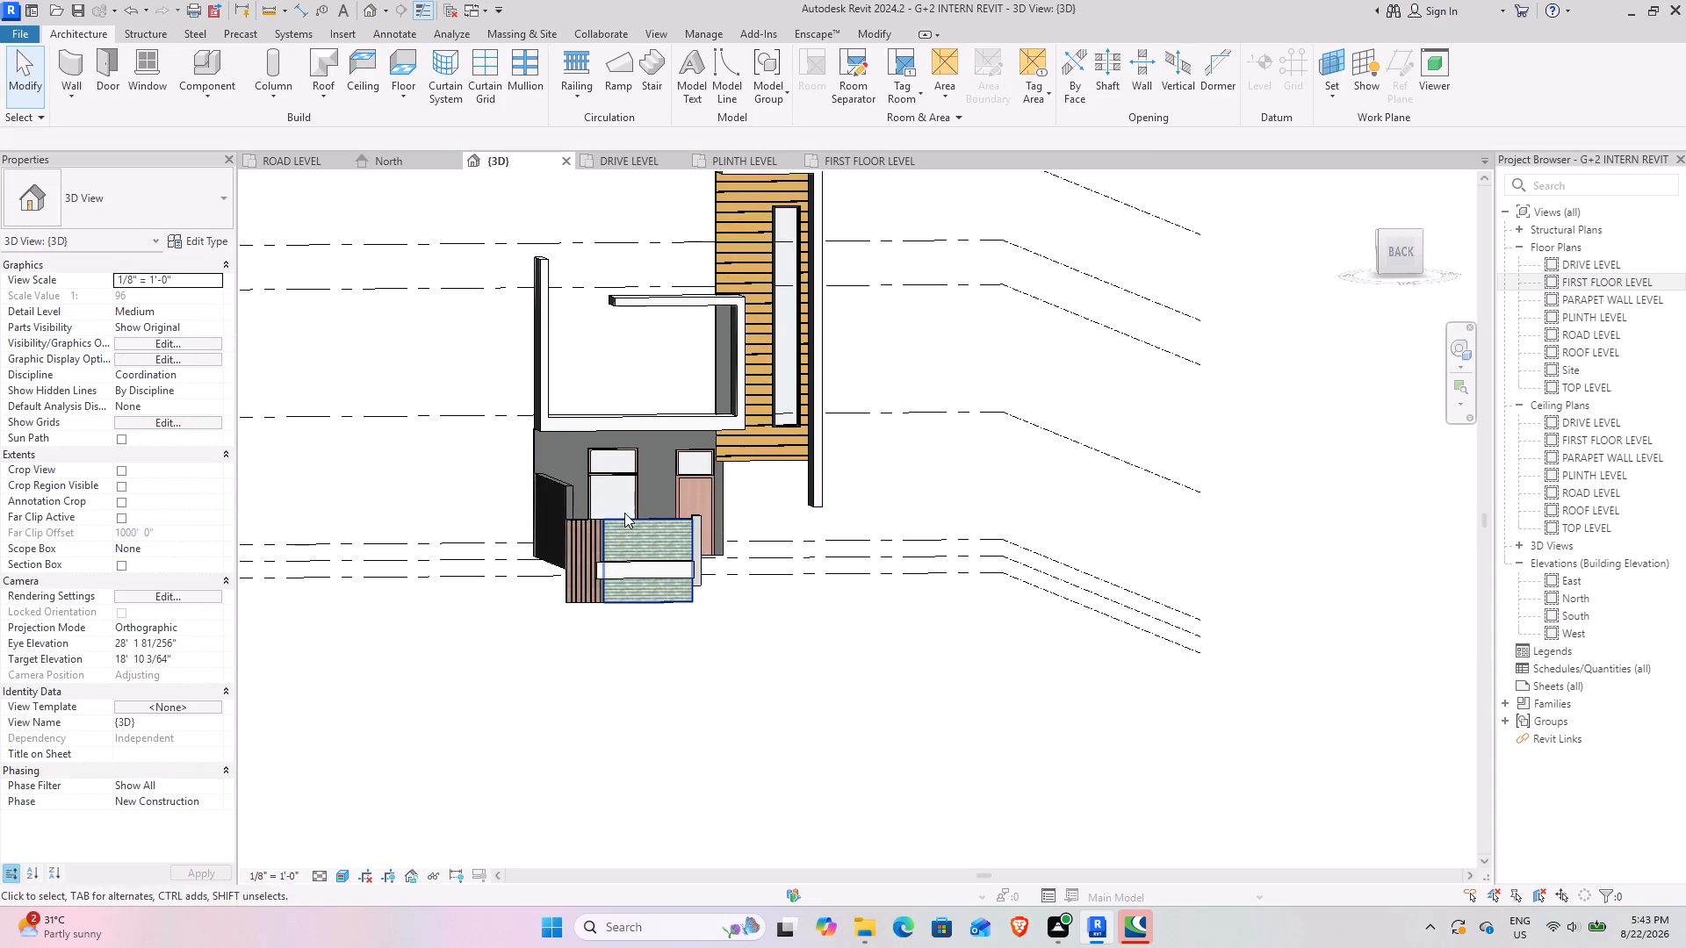
Select the front boundary wall in the ROAD LEVEL floor plan and locate it in the 3D view.
{"action": "left_click", "coordinate": [324, 162]}
{"action": "scroll", "coordinate": [754, 388], "scroll_direction": "down", "scroll_amount": 5}
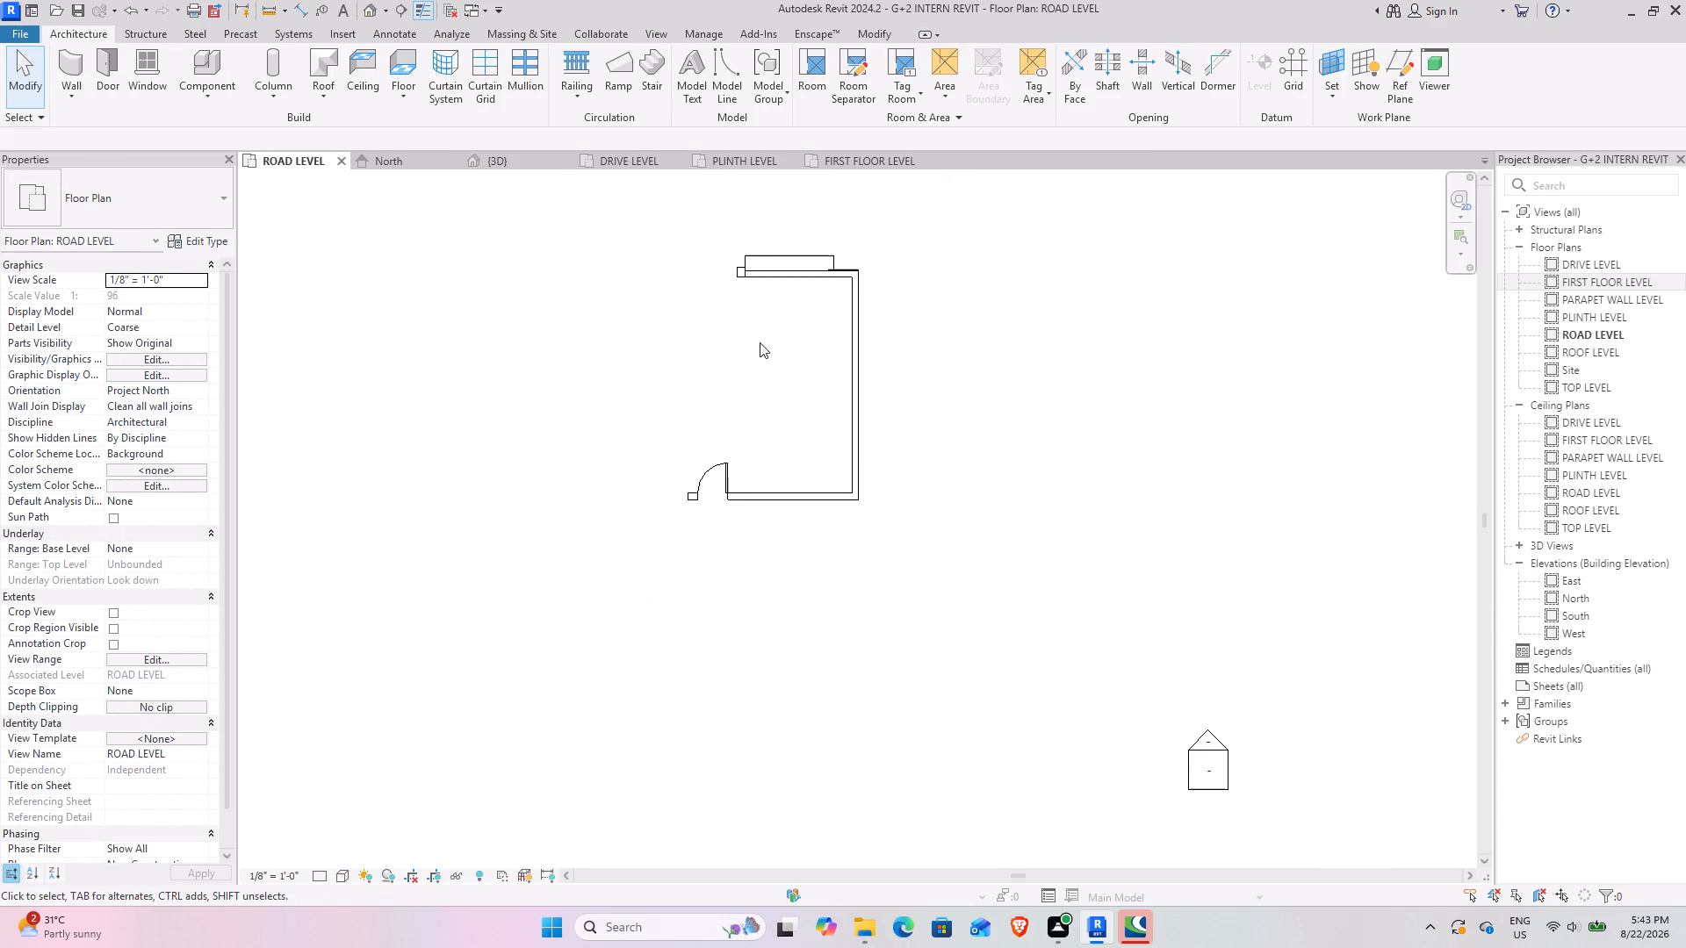
{"action": "middle_click_drag", "start_coordinate": [753, 307], "coordinate": [771, 417]}
{"action": "scroll", "coordinate": [807, 374], "scroll_direction": "up", "scroll_amount": 8}
{"action": "left_click", "coordinate": [825, 420]}
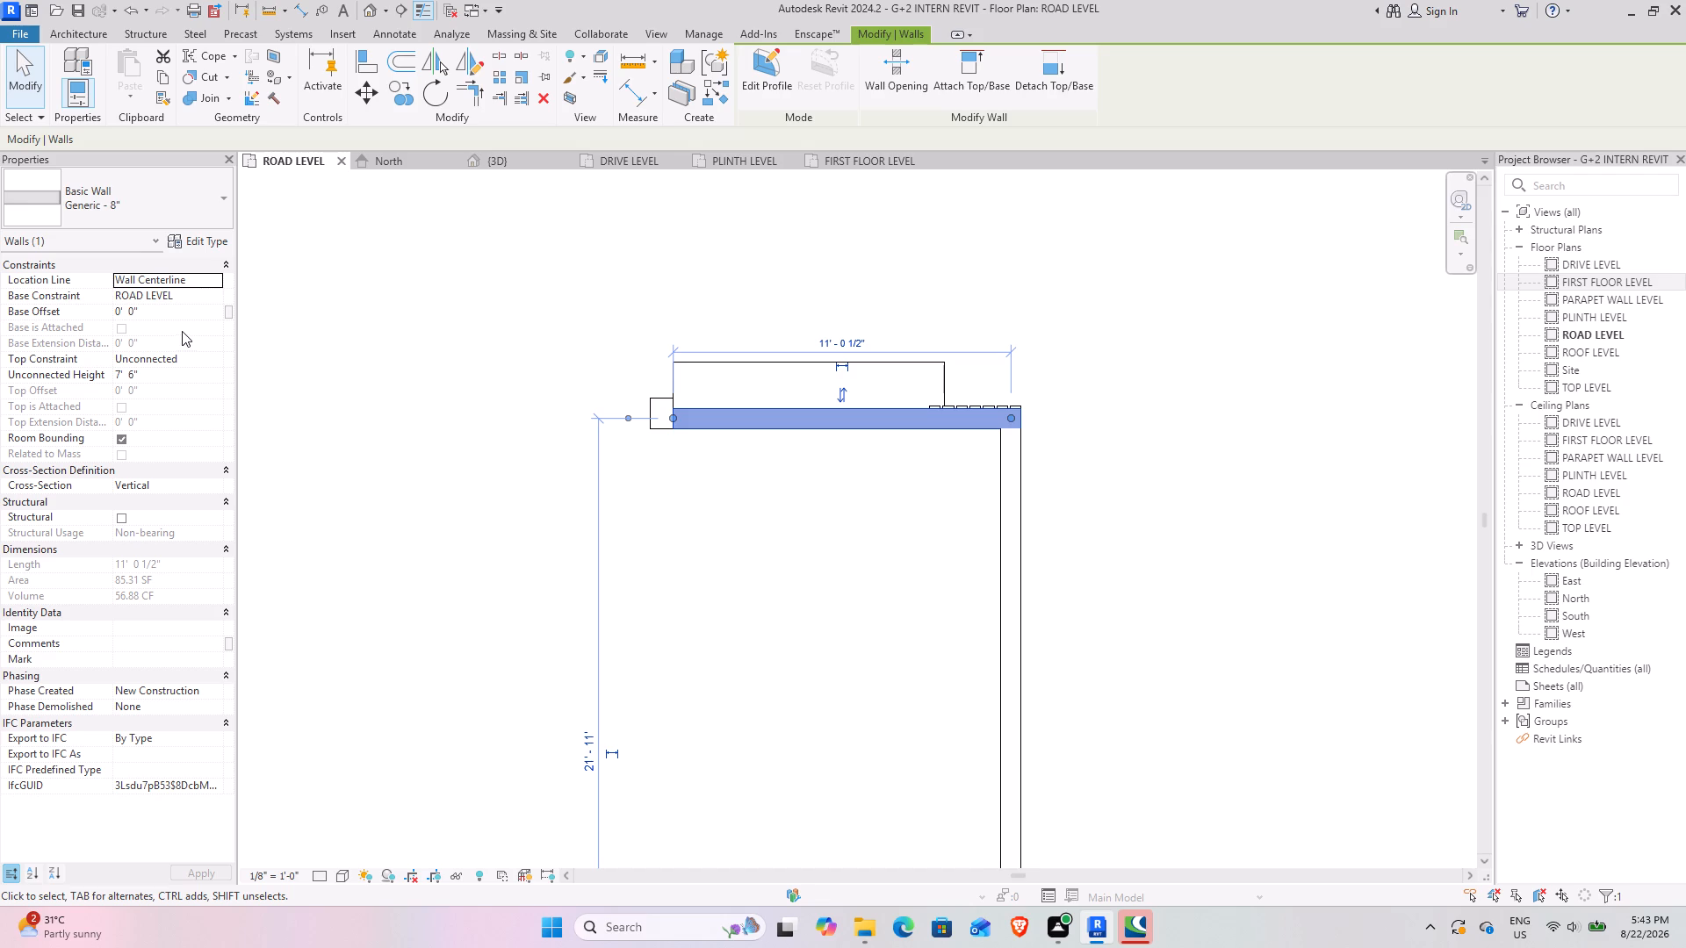
{"action": "left_click", "coordinate": [501, 159]}
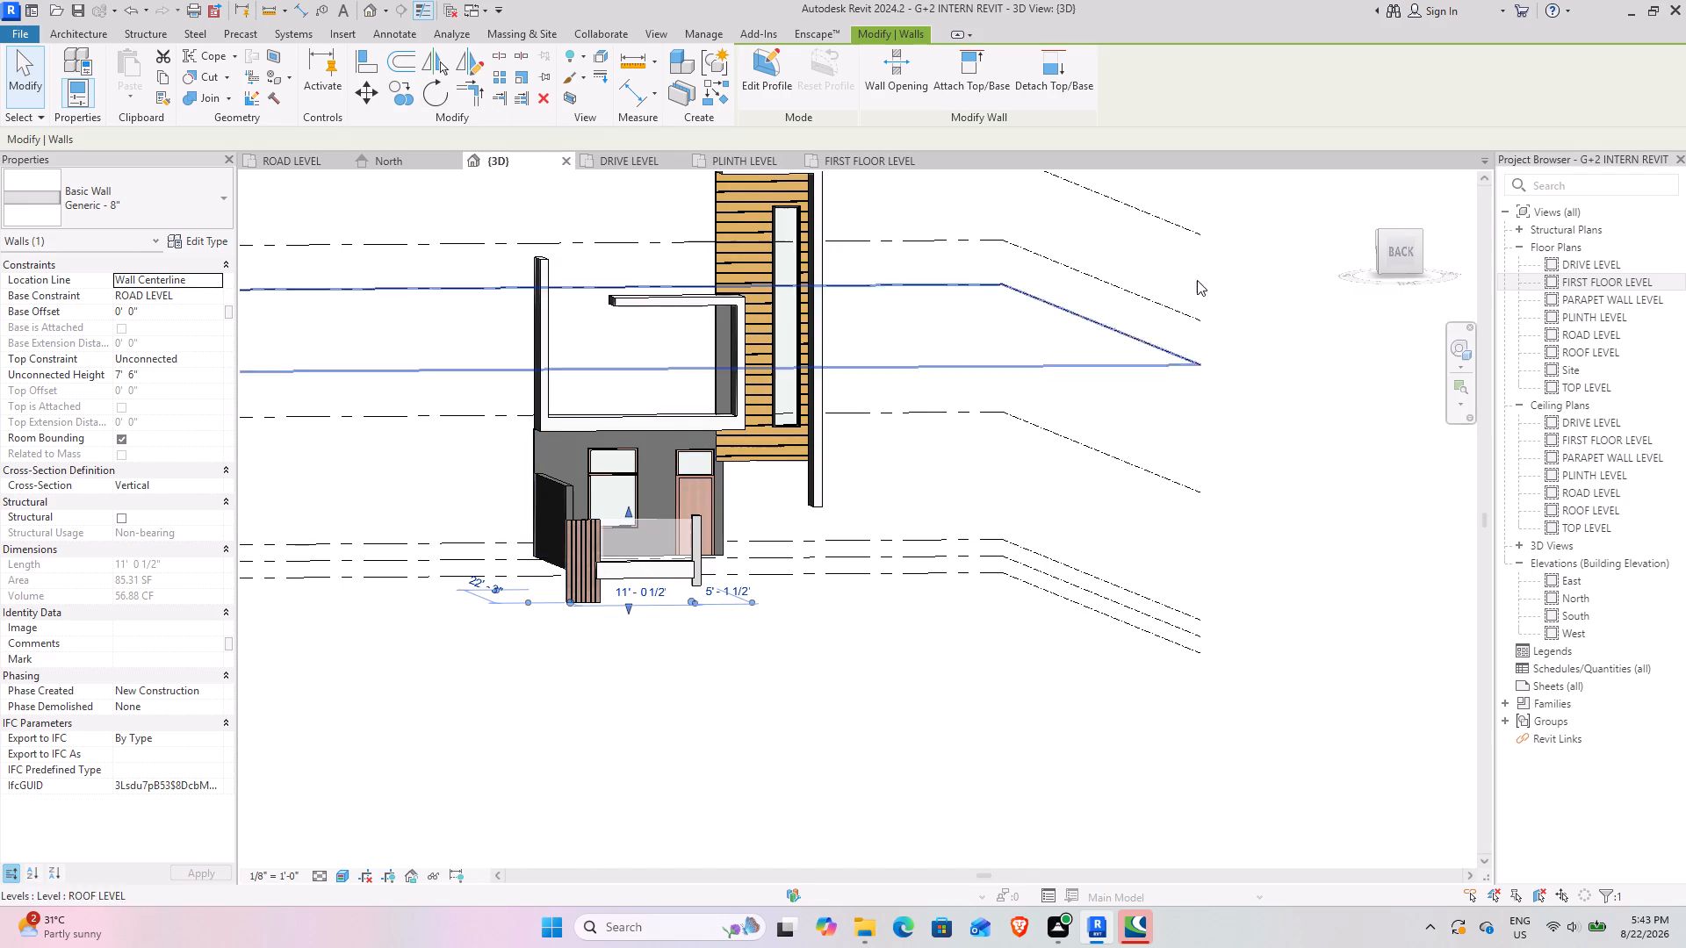
Square the 3D view to the Back face and lower the side boundary wall's top to the front boundary wall's top edge.
{"action": "left_click_drag", "start_coordinate": [1394, 237], "coordinate": [1380, 193]}
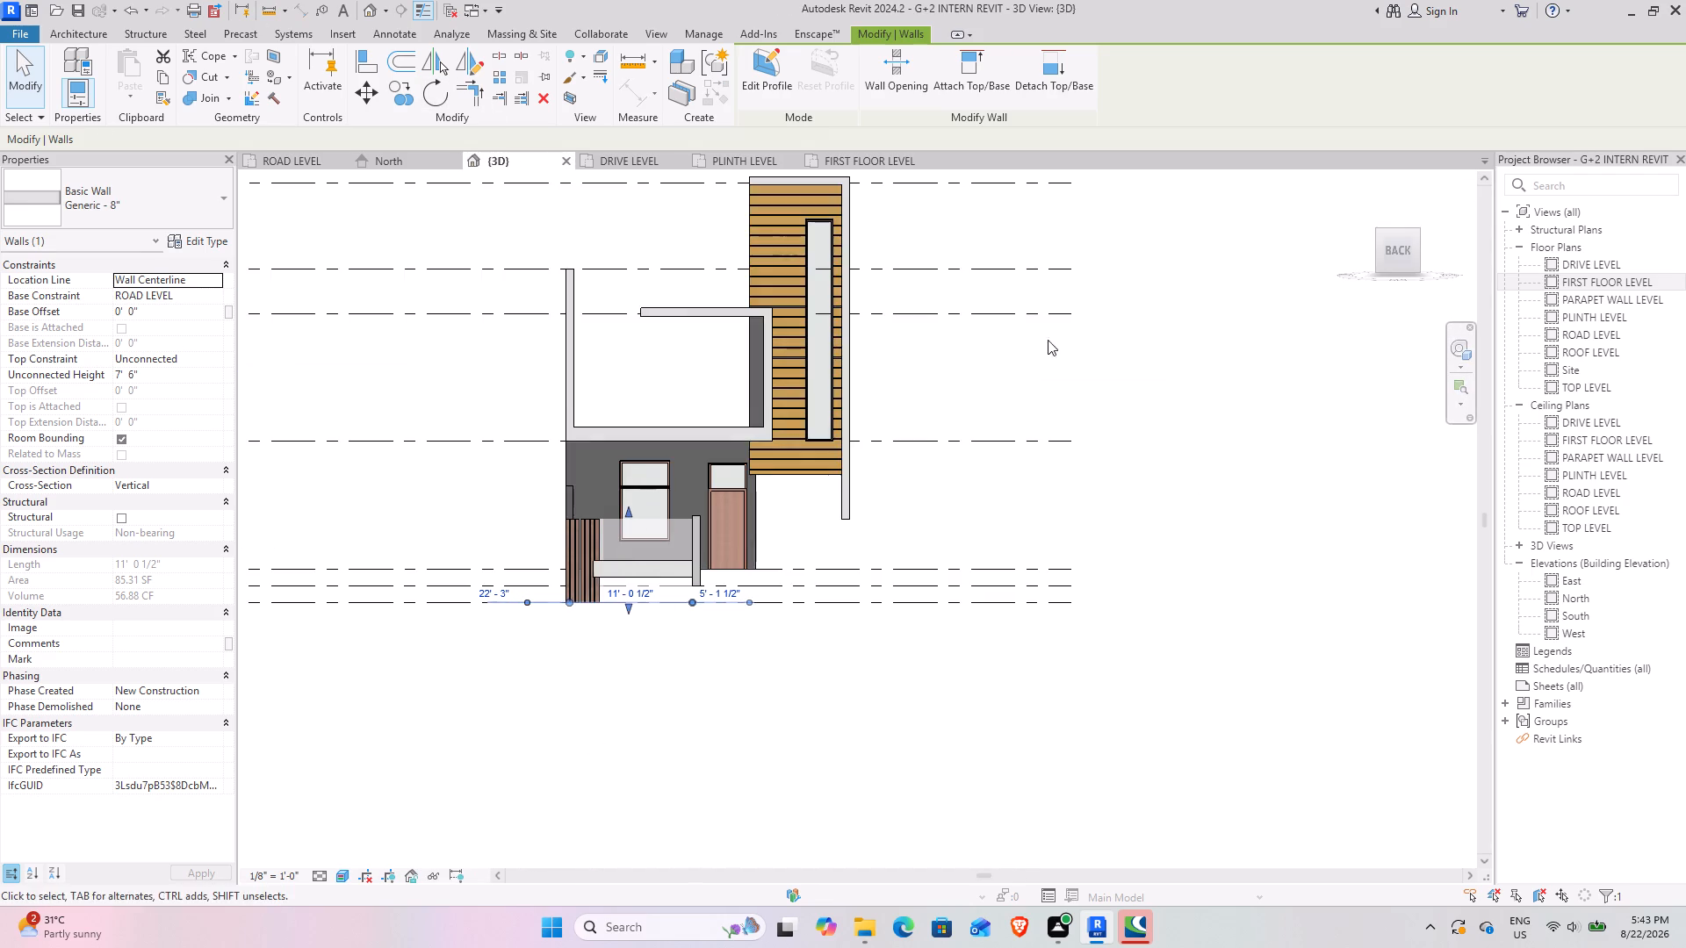
{"action": "scroll", "coordinate": [547, 561], "scroll_direction": "up", "scroll_amount": 4}
{"action": "left_click", "coordinate": [771, 742]}
{"action": "scroll", "coordinate": [680, 453], "scroll_direction": "up", "scroll_amount": 3}
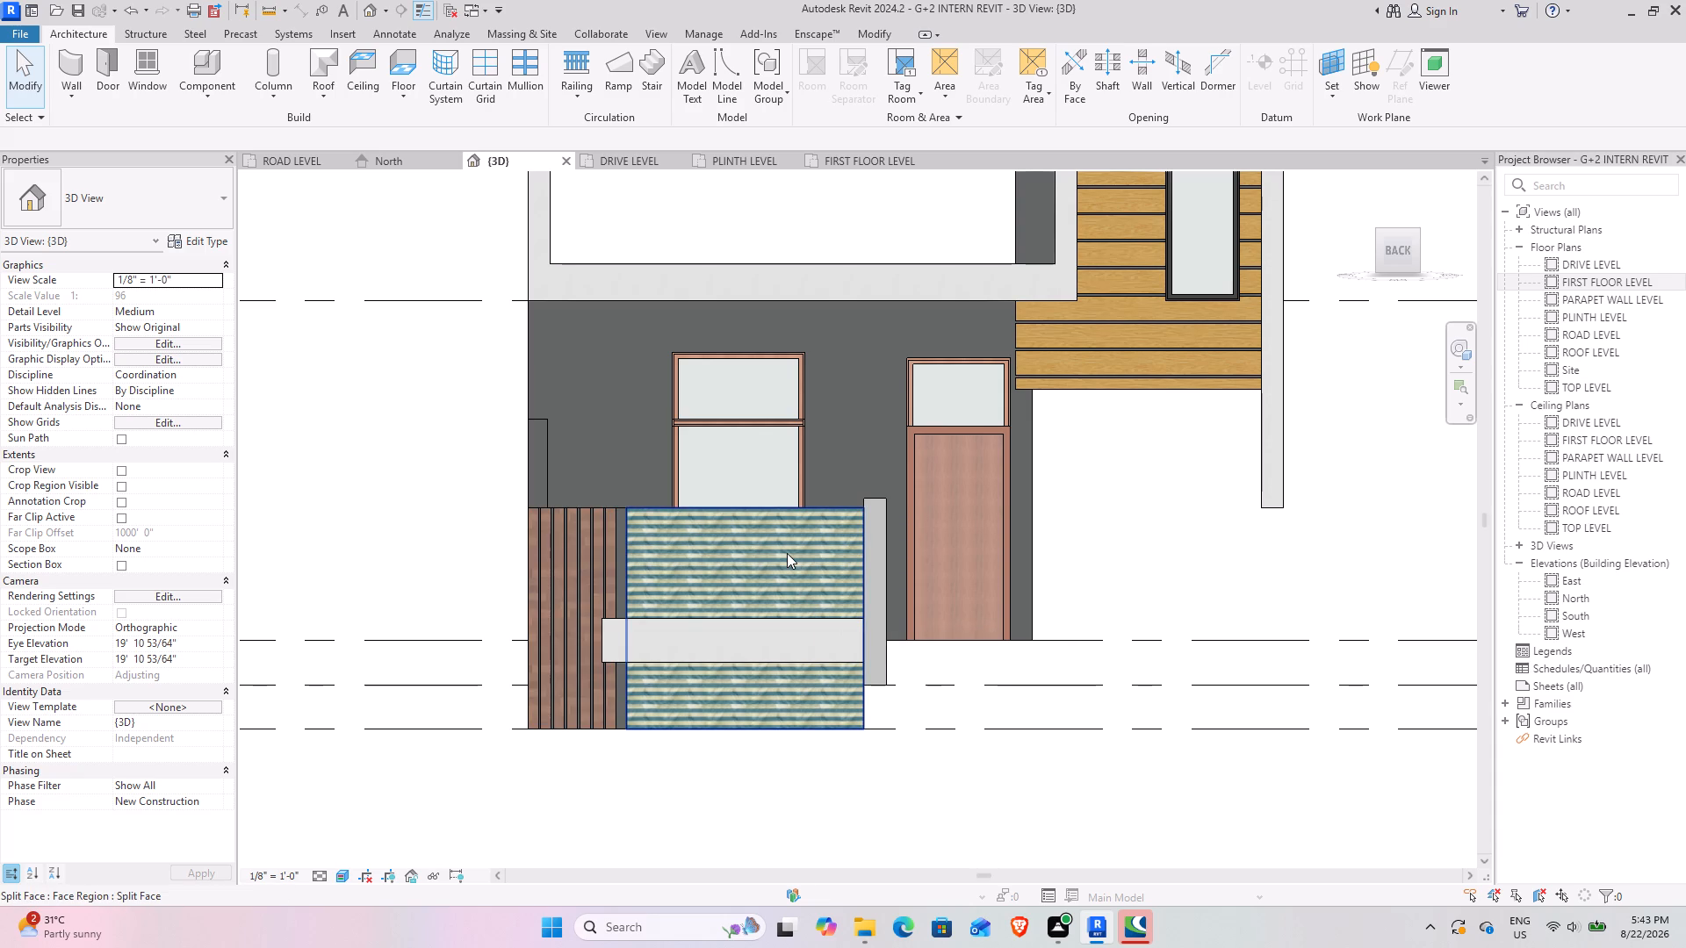
{"action": "left_click", "coordinate": [551, 451]}
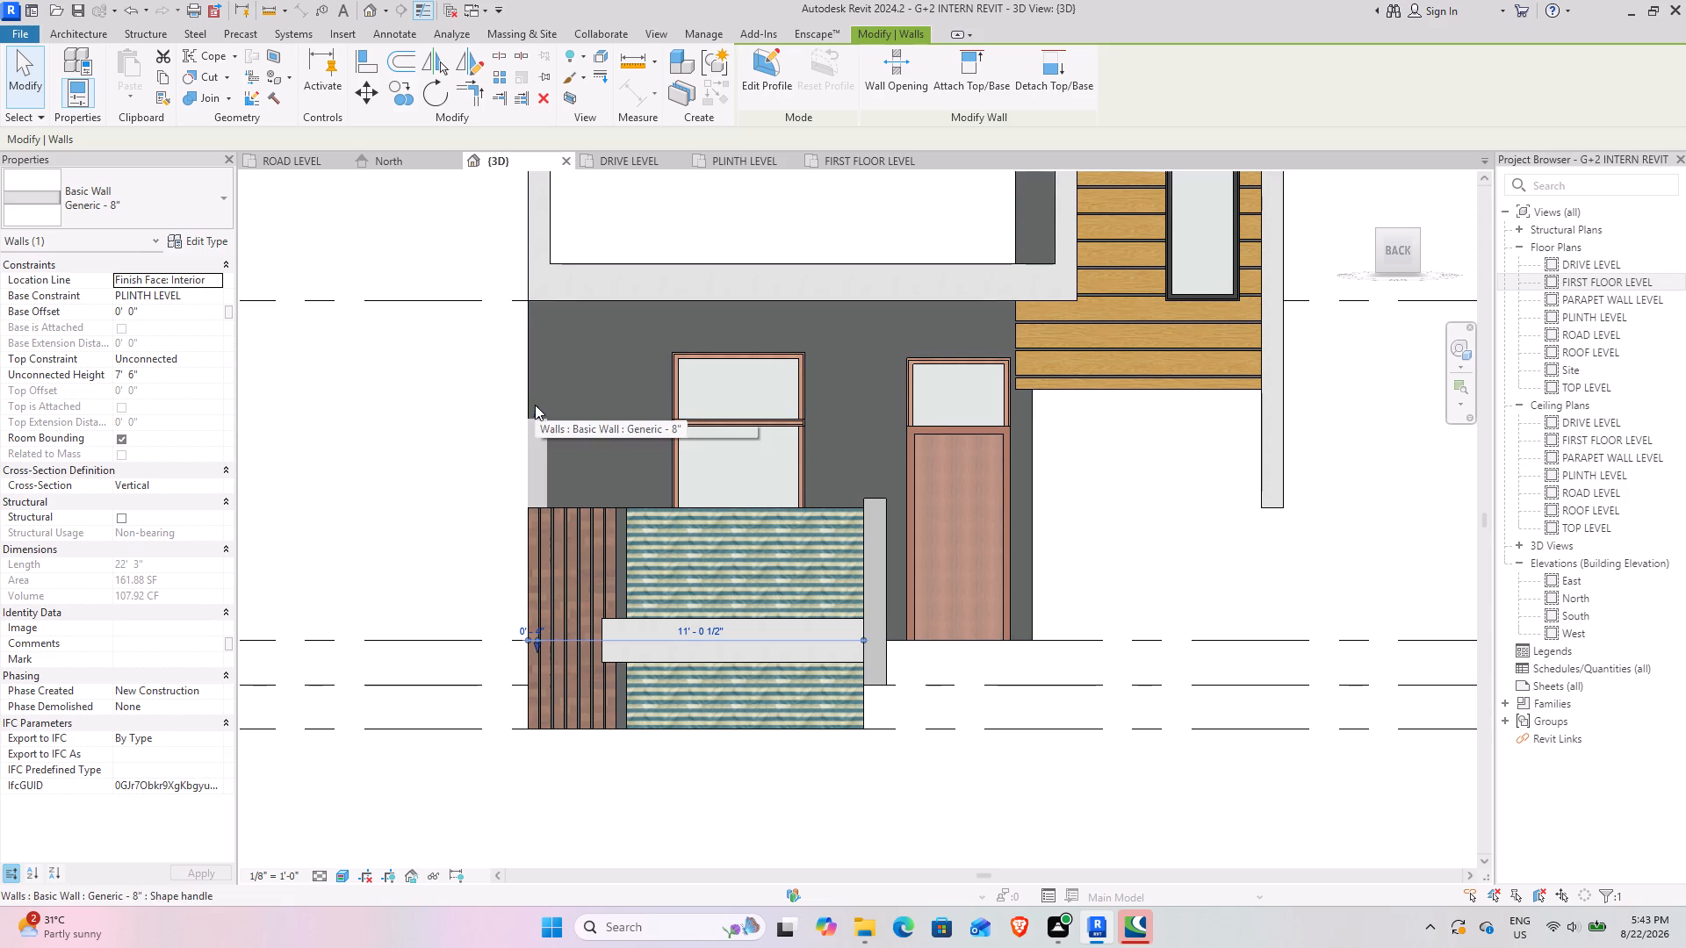
{"action": "left_click_drag", "start_coordinate": [535, 408], "coordinate": [531, 514]}
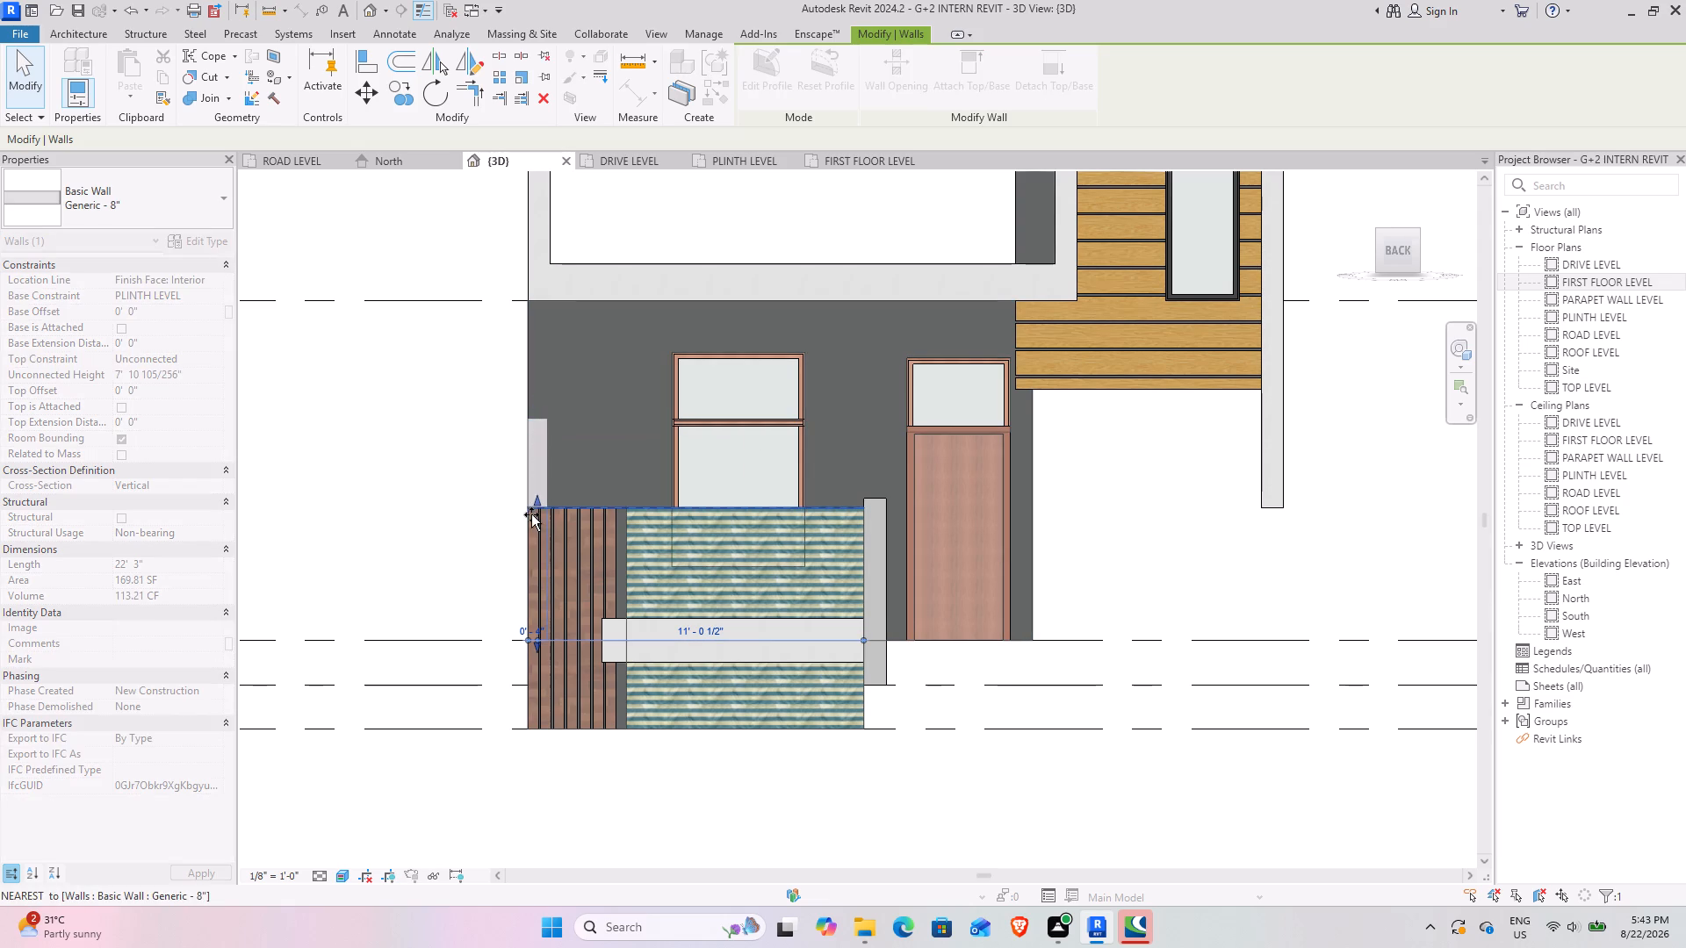
{"action": "left_click_drag", "start_coordinate": [531, 514], "coordinate": [531, 515]}
{"action": "left_click", "coordinate": [340, 407]}
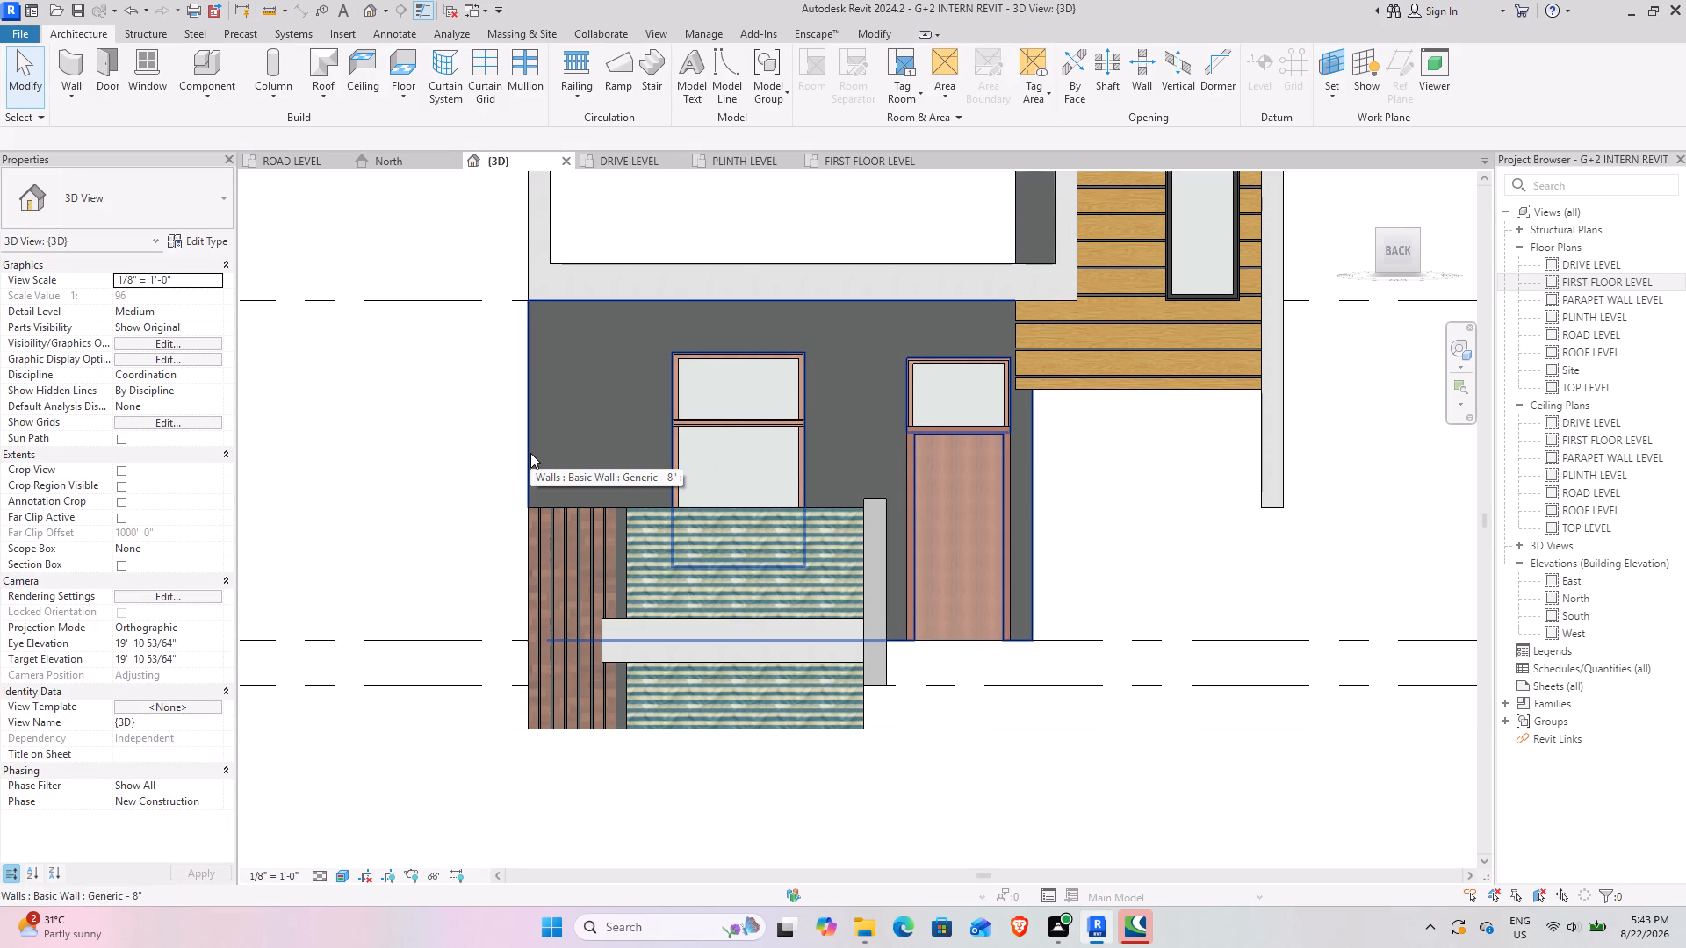
Select the narrow generic model beside the door in the PLINTH LEVEL floor plan and identify it in the 3D view.
{"action": "scroll", "coordinate": [1243, 541], "scroll_direction": "down", "scroll_amount": 1}
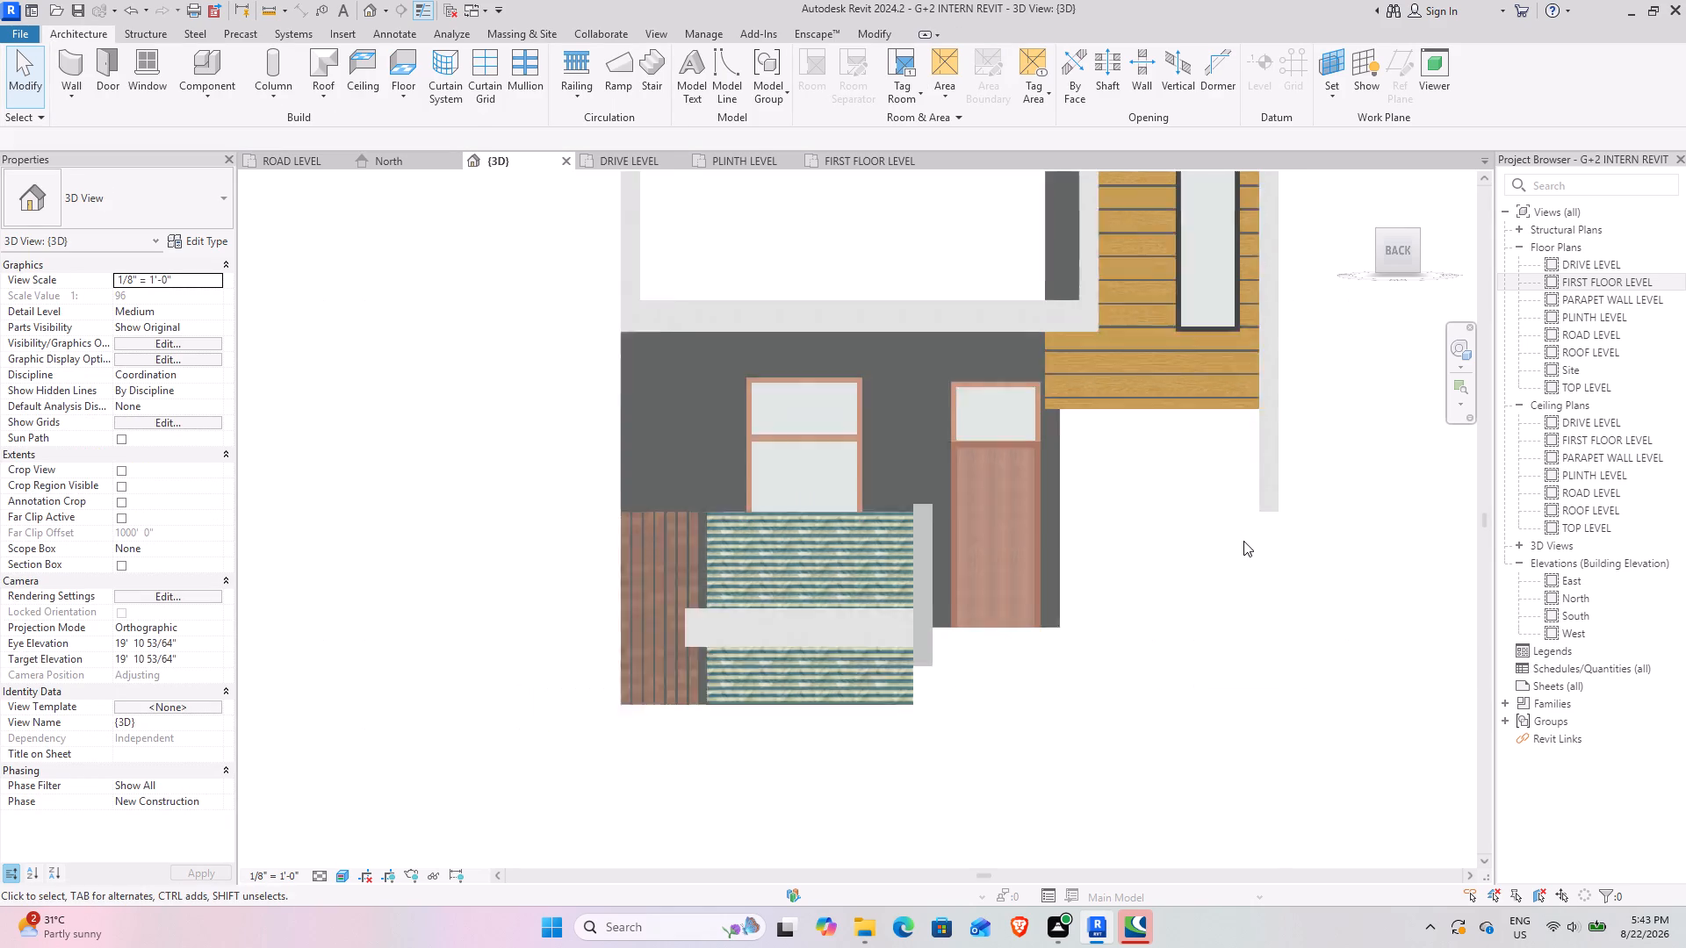
{"action": "scroll", "coordinate": [1243, 541], "scroll_direction": "down", "scroll_amount": 1}
{"action": "middle_click_drag", "start_coordinate": [1171, 556], "coordinate": [1008, 581]}
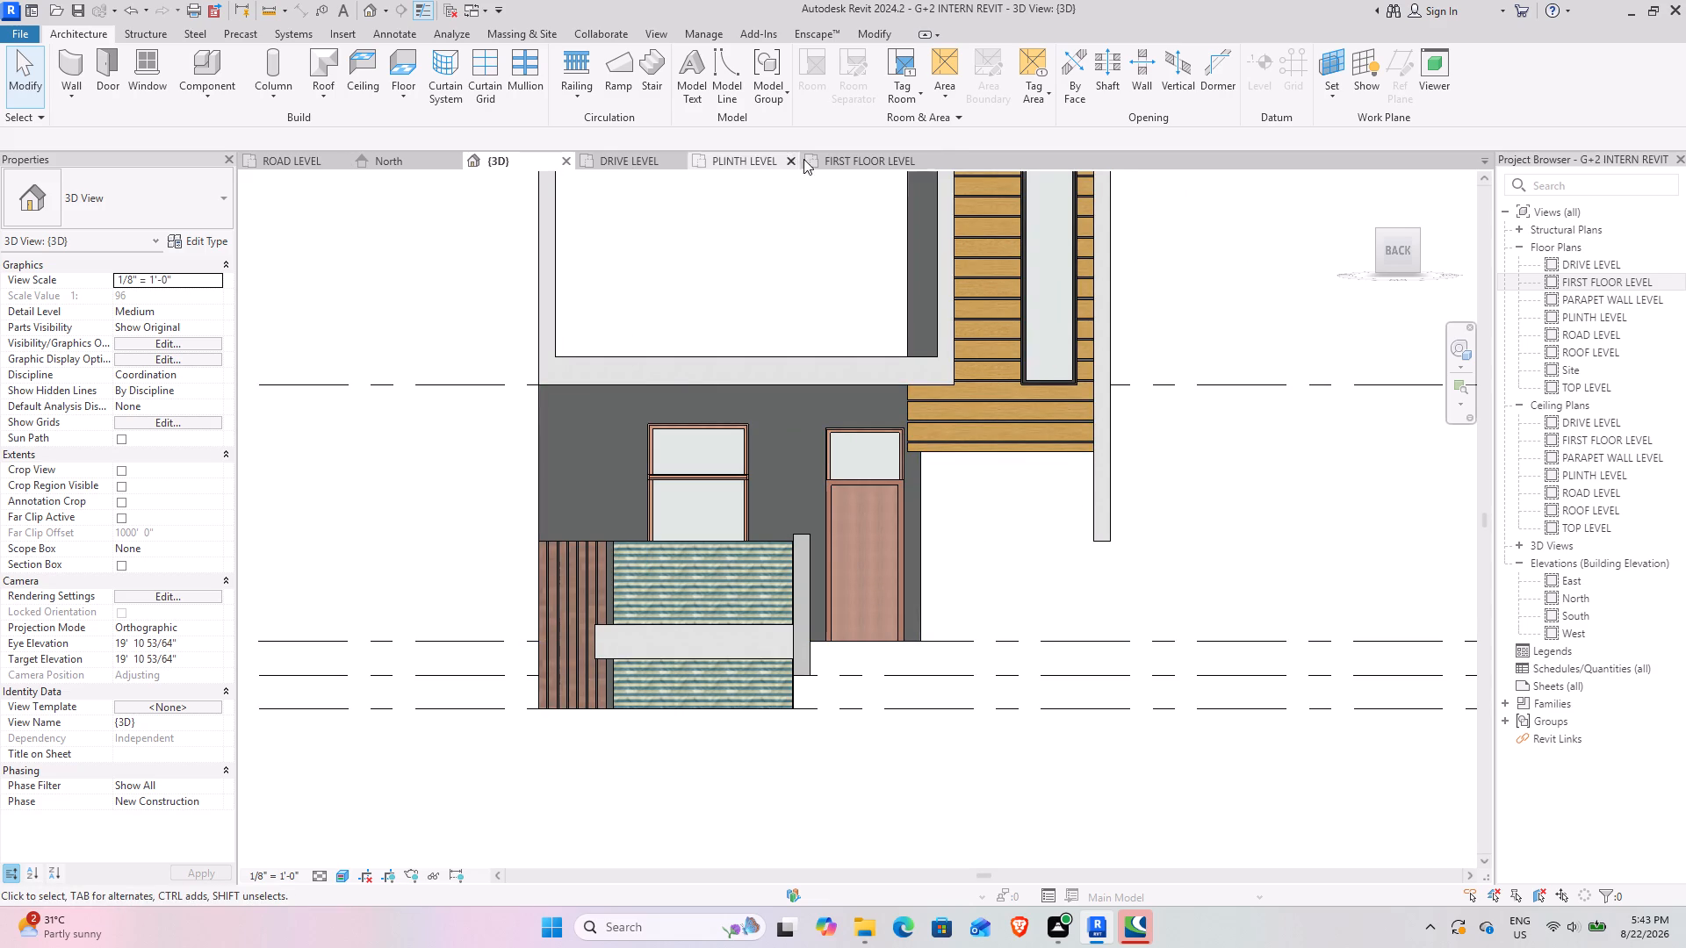
{"action": "left_click", "coordinate": [746, 162]}
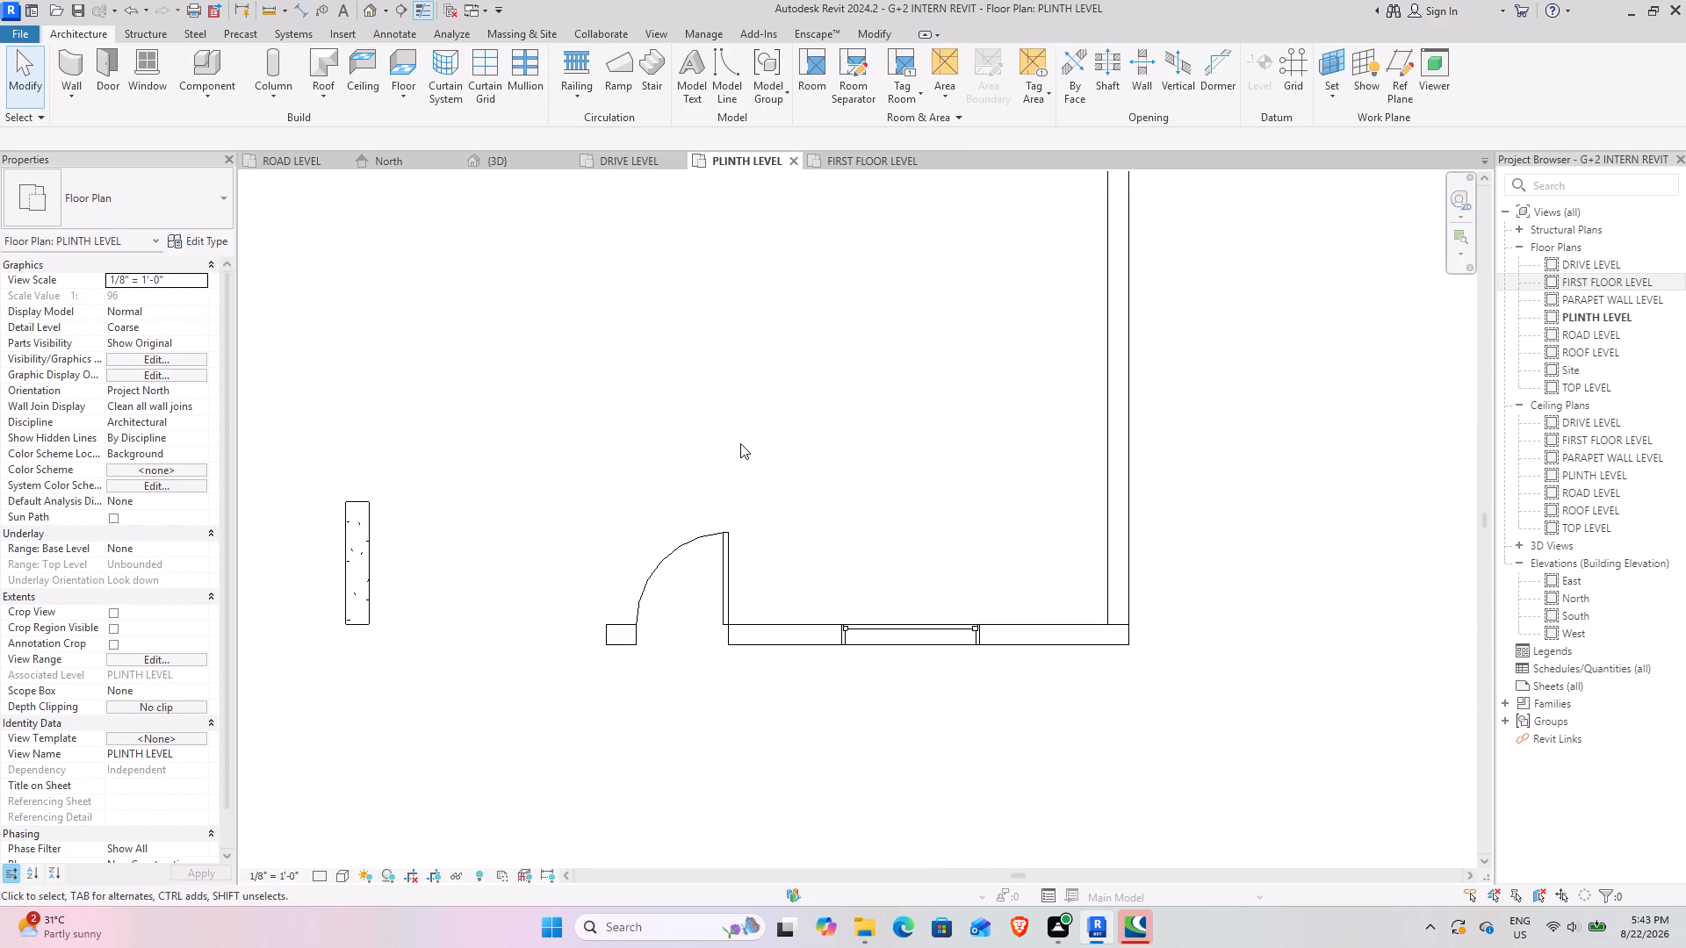
{"action": "scroll", "coordinate": [740, 443], "scroll_direction": "down", "scroll_amount": 4}
{"action": "middle_click_drag", "start_coordinate": [734, 431], "coordinate": [1015, 417]}
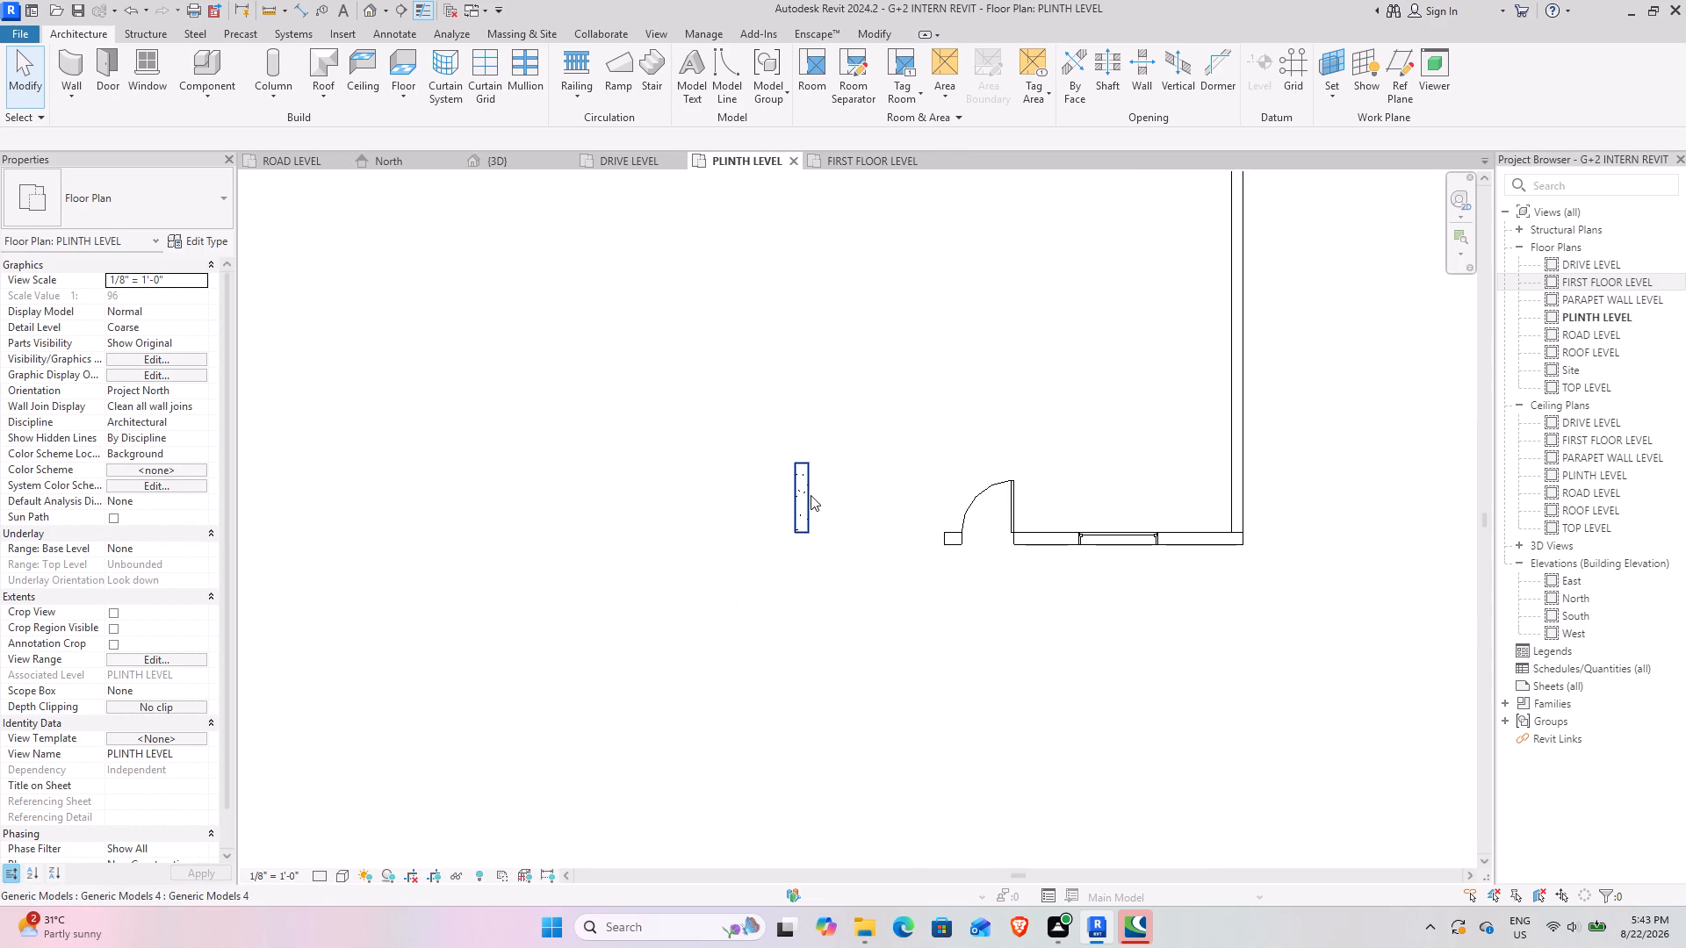
{"action": "left_click", "coordinate": [811, 496]}
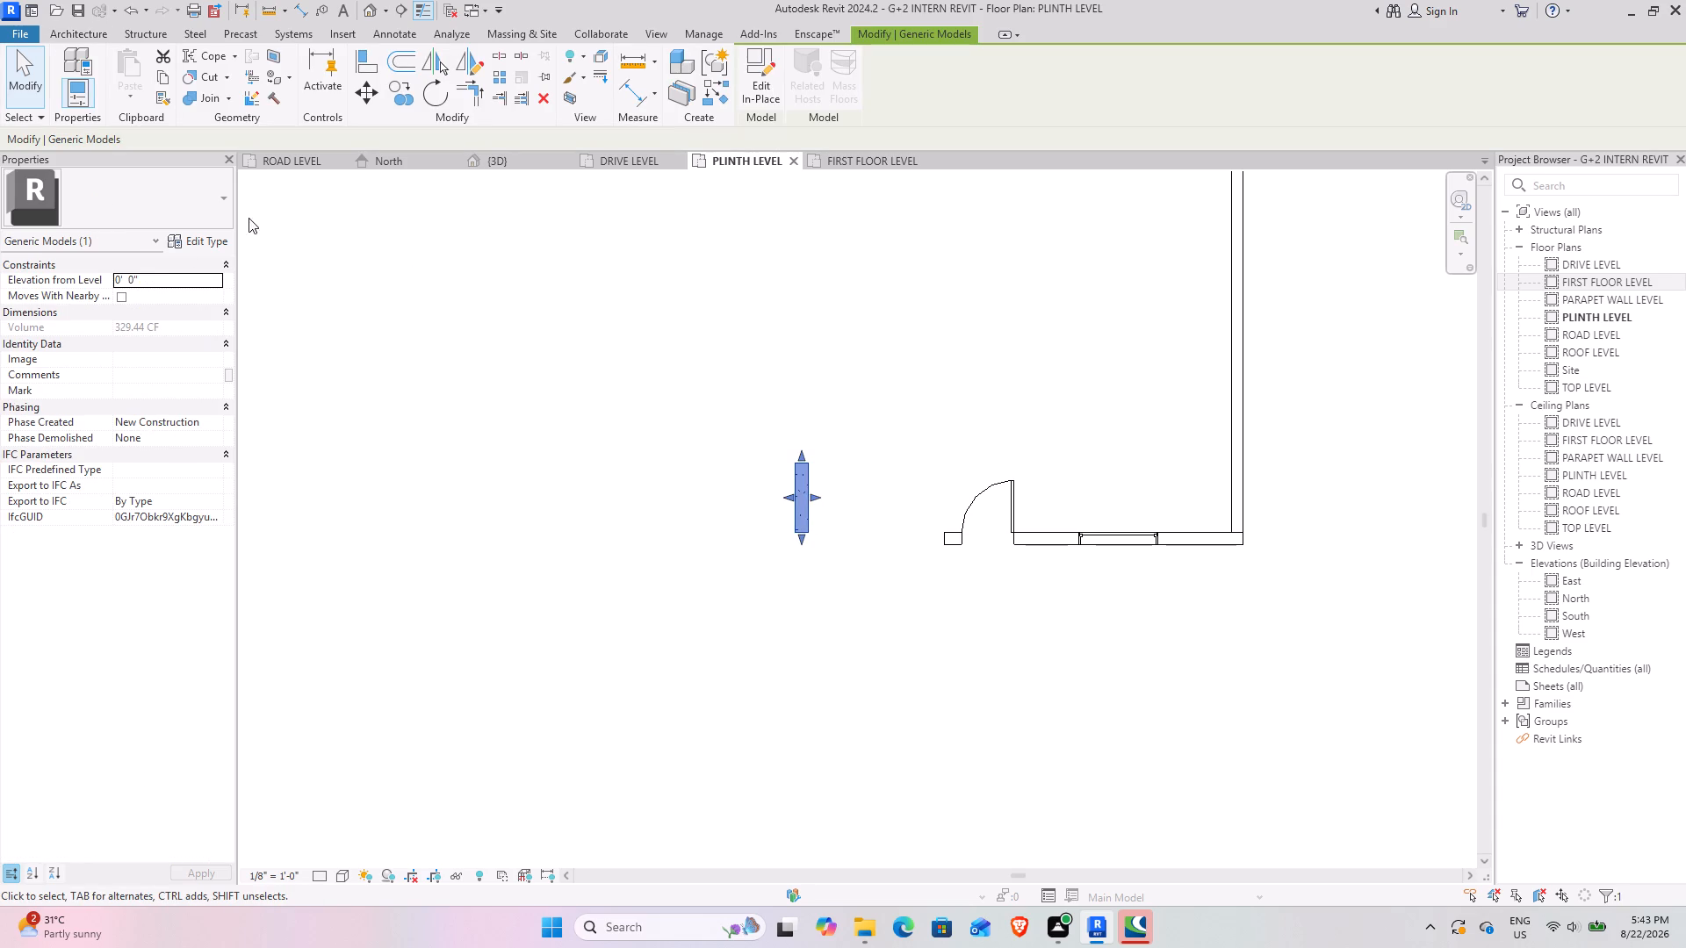
{"action": "left_click", "coordinate": [793, 375]}
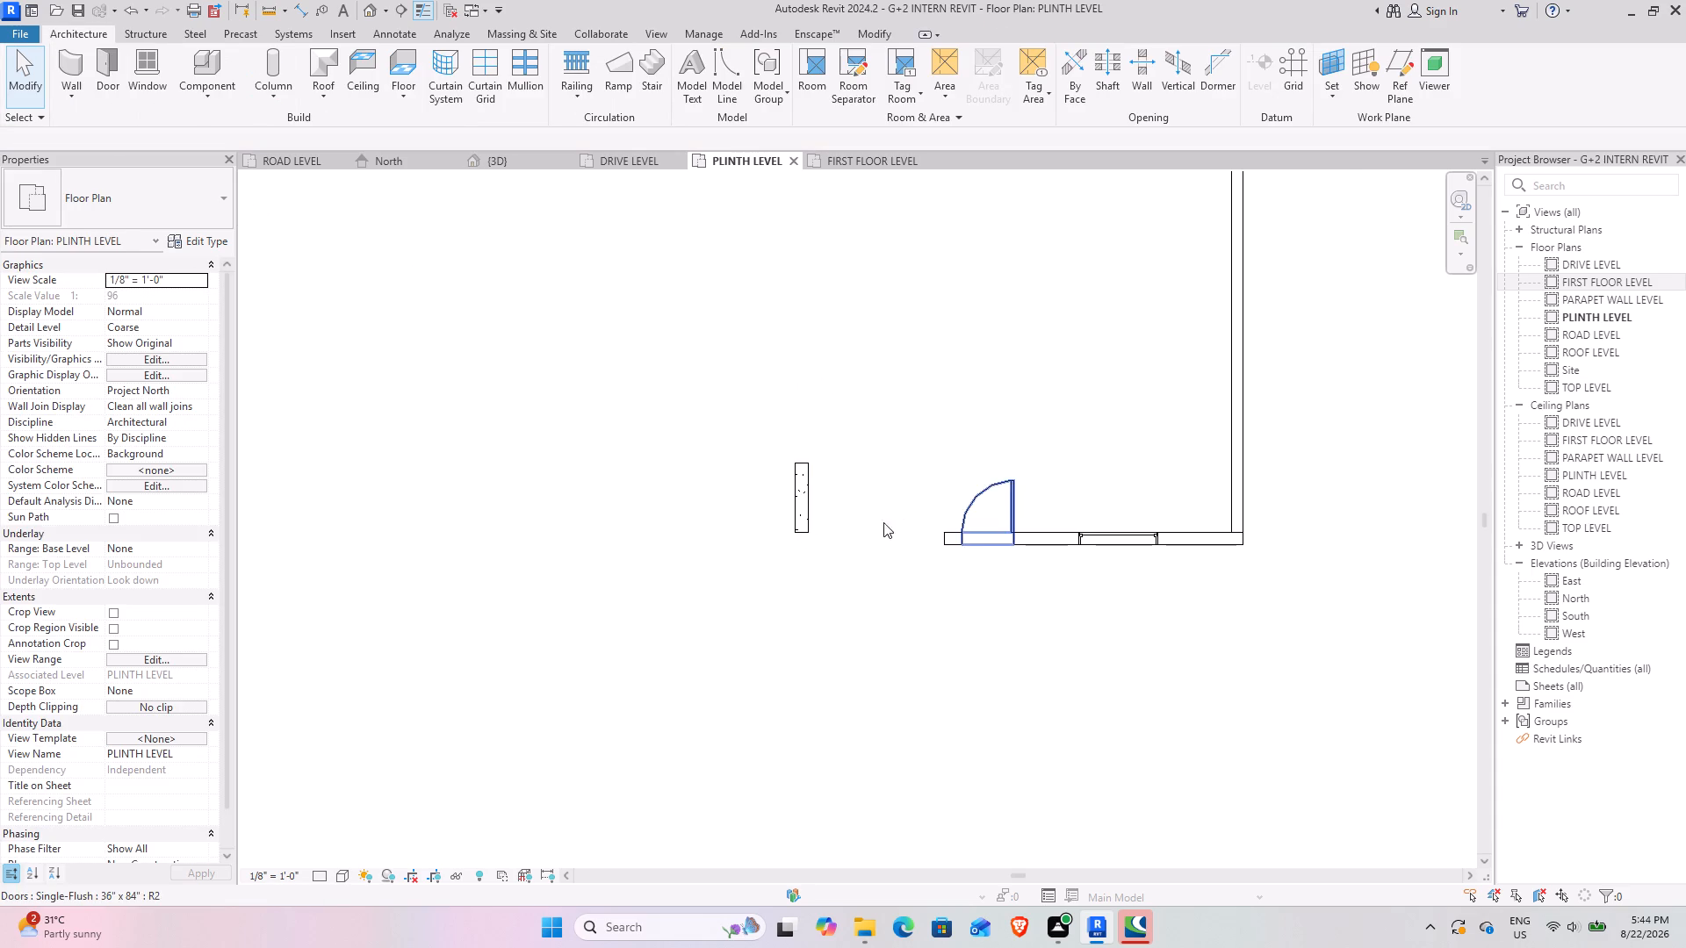
{"action": "scroll", "coordinate": [869, 525], "scroll_direction": "up", "scroll_amount": 2}
{"action": "middle_click_drag", "start_coordinate": [823, 413], "coordinate": [803, 517]}
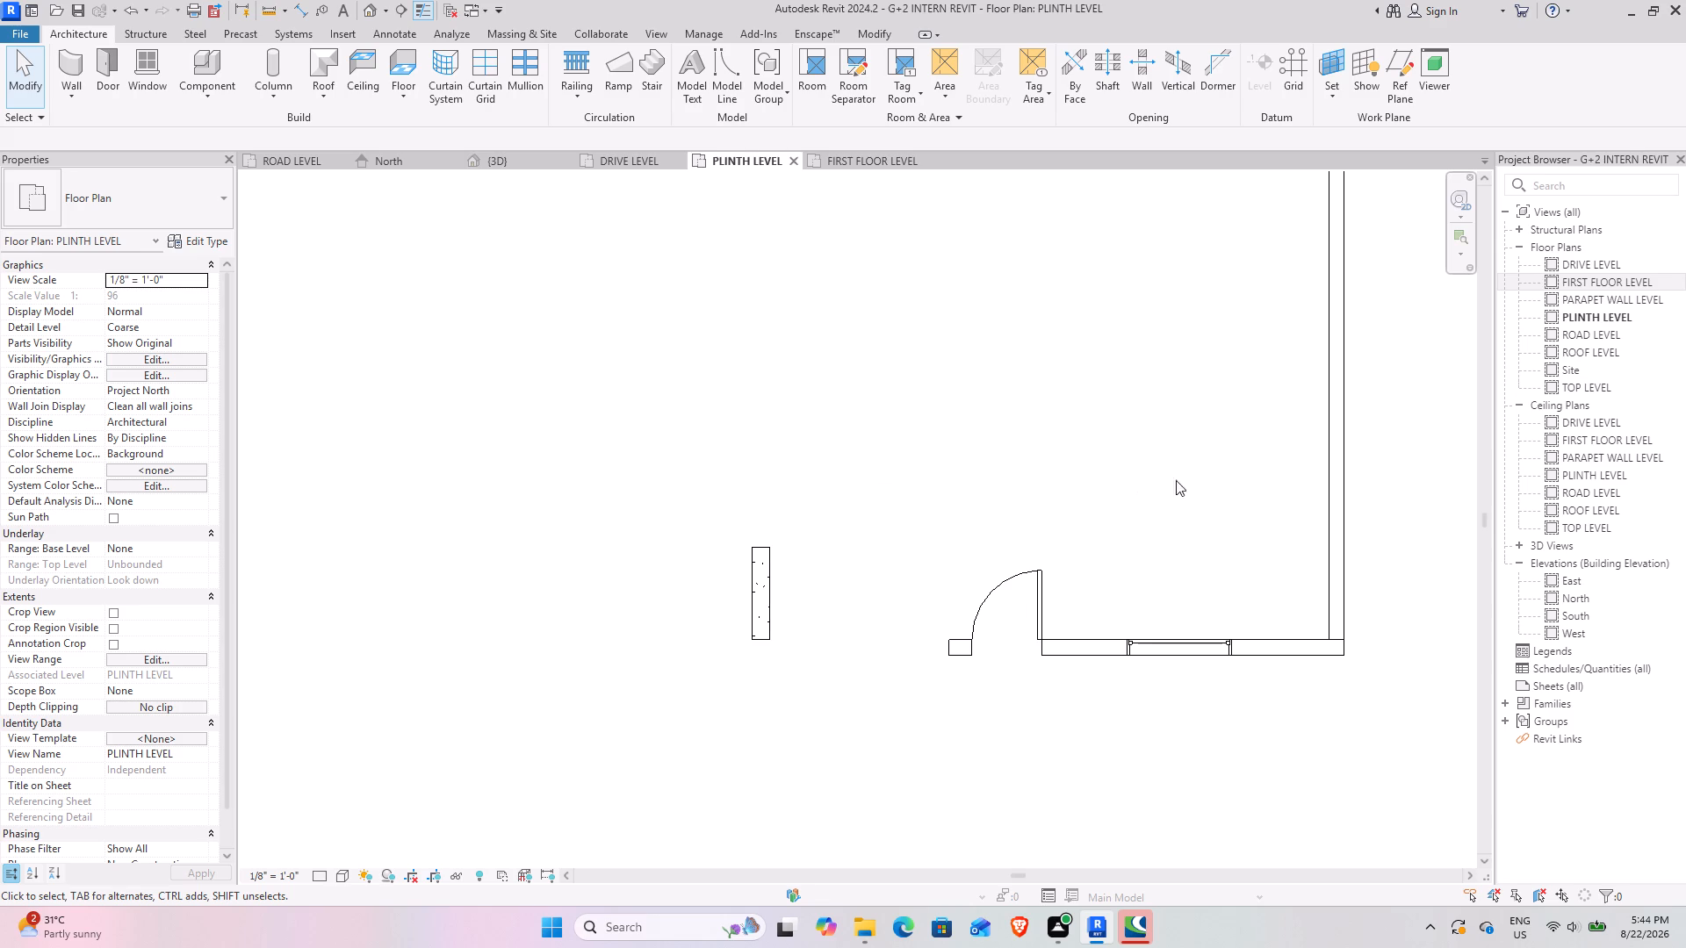
{"action": "left_click", "coordinate": [763, 549]}
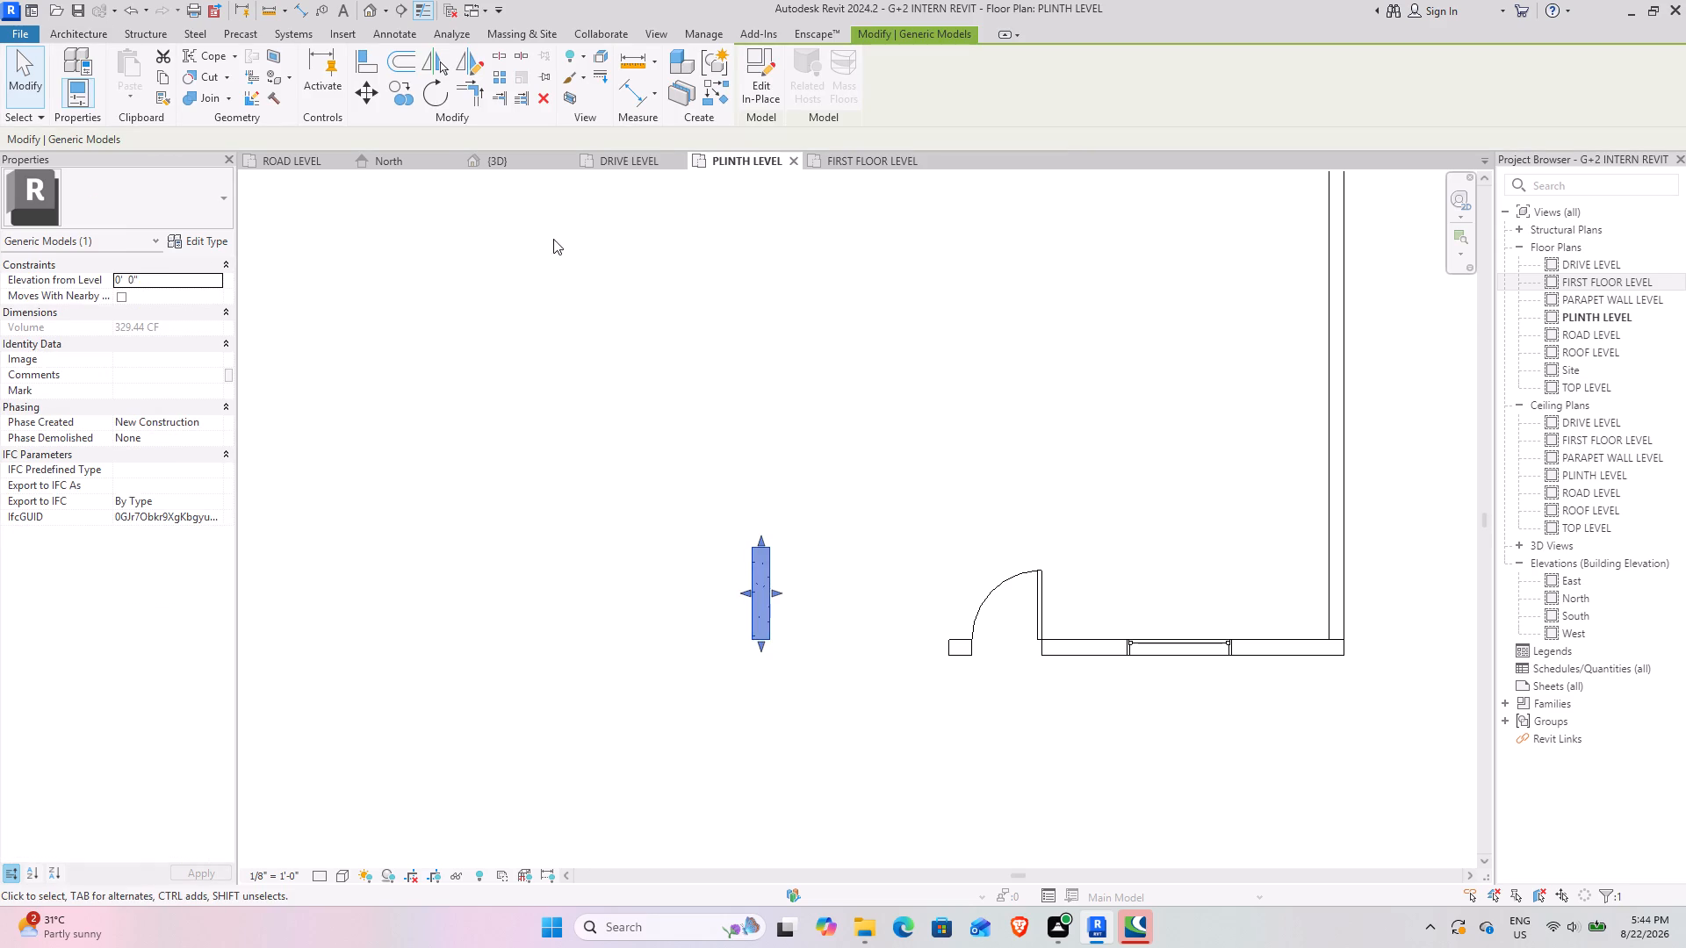
{"action": "left_click", "coordinate": [501, 166]}
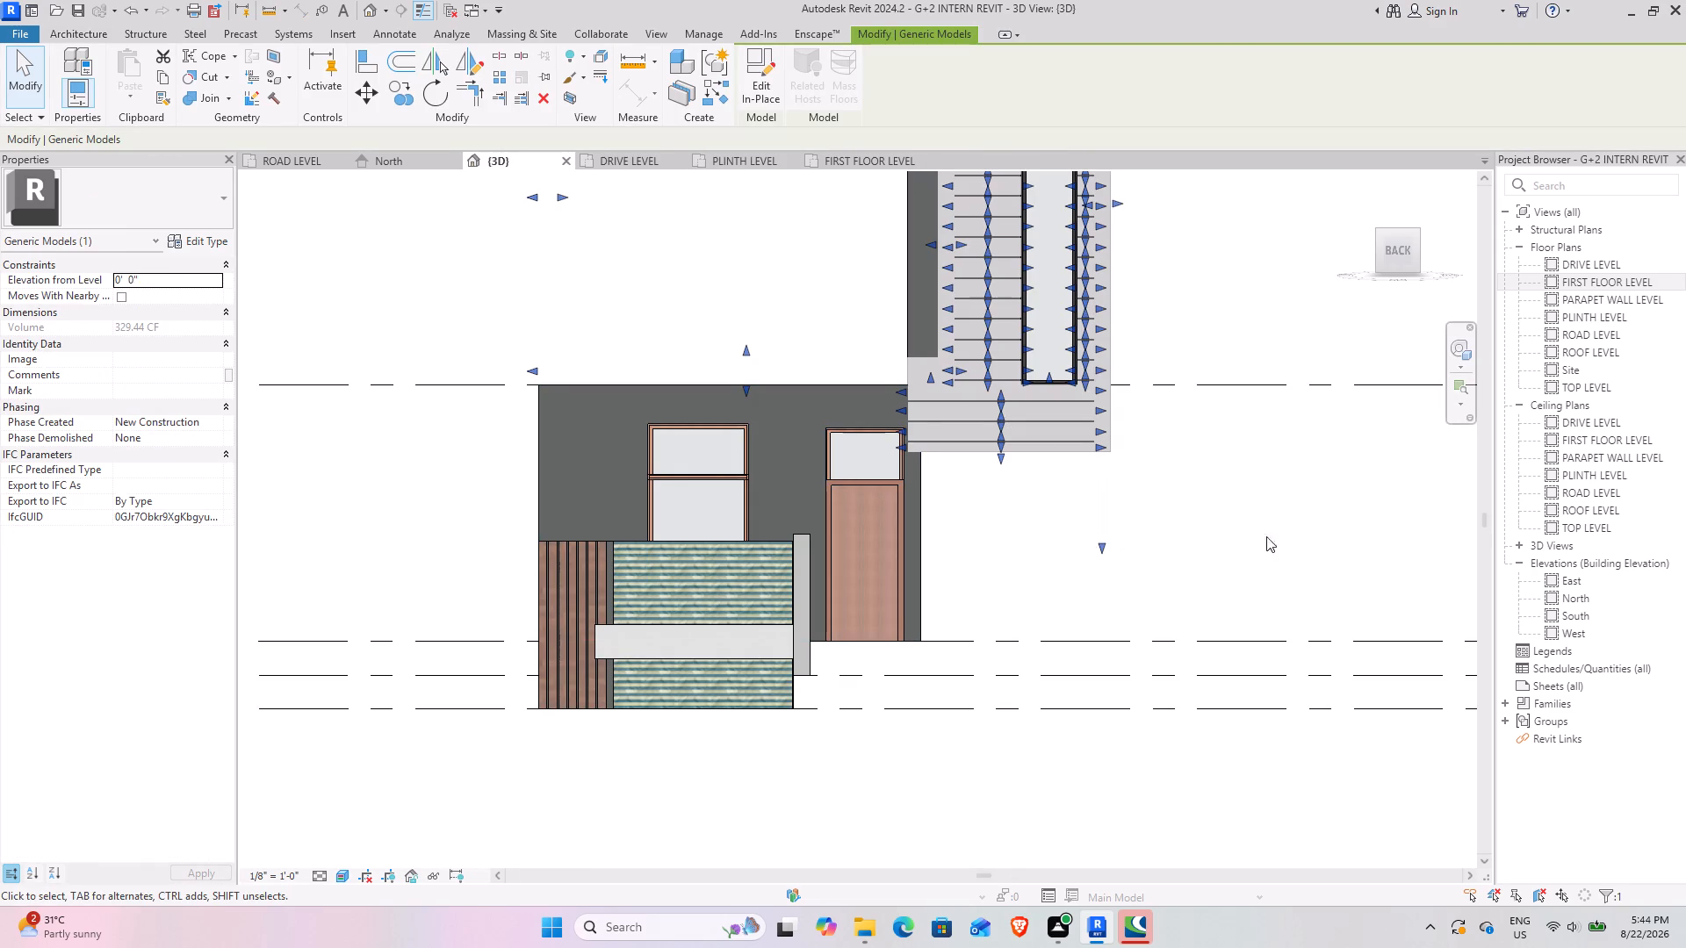
Examine the selected rear projections and the lowered side boundary wall from an angle in 3D, and clear the selection.
{"action": "scroll", "coordinate": [1061, 542], "scroll_direction": "down", "scroll_amount": 3}
{"action": "middle_click_drag", "start_coordinate": [970, 535], "coordinate": [1265, 542], "text": "shift"}
{"action": "middle_click_drag", "start_coordinate": [1243, 540], "coordinate": [1098, 569], "text": "shift"}
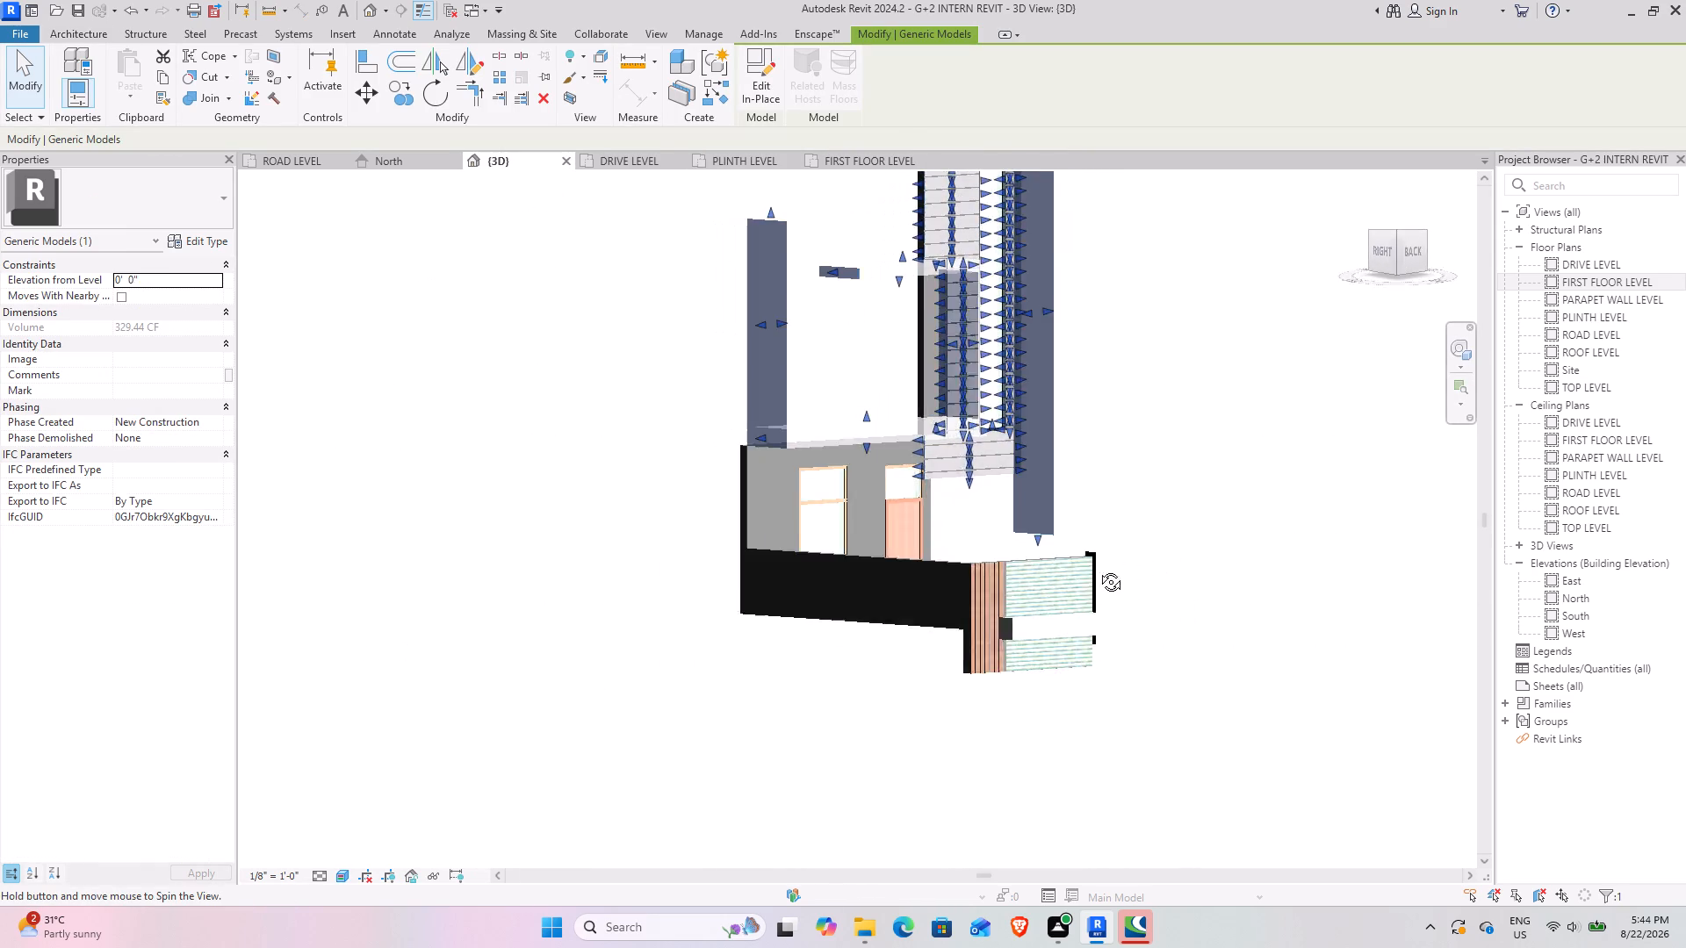
{"action": "middle_click_drag", "start_coordinate": [1098, 569], "coordinate": [1092, 621], "text": "shift"}
{"action": "middle_click_drag", "start_coordinate": [1151, 600], "coordinate": [1147, 541], "text": "shift"}
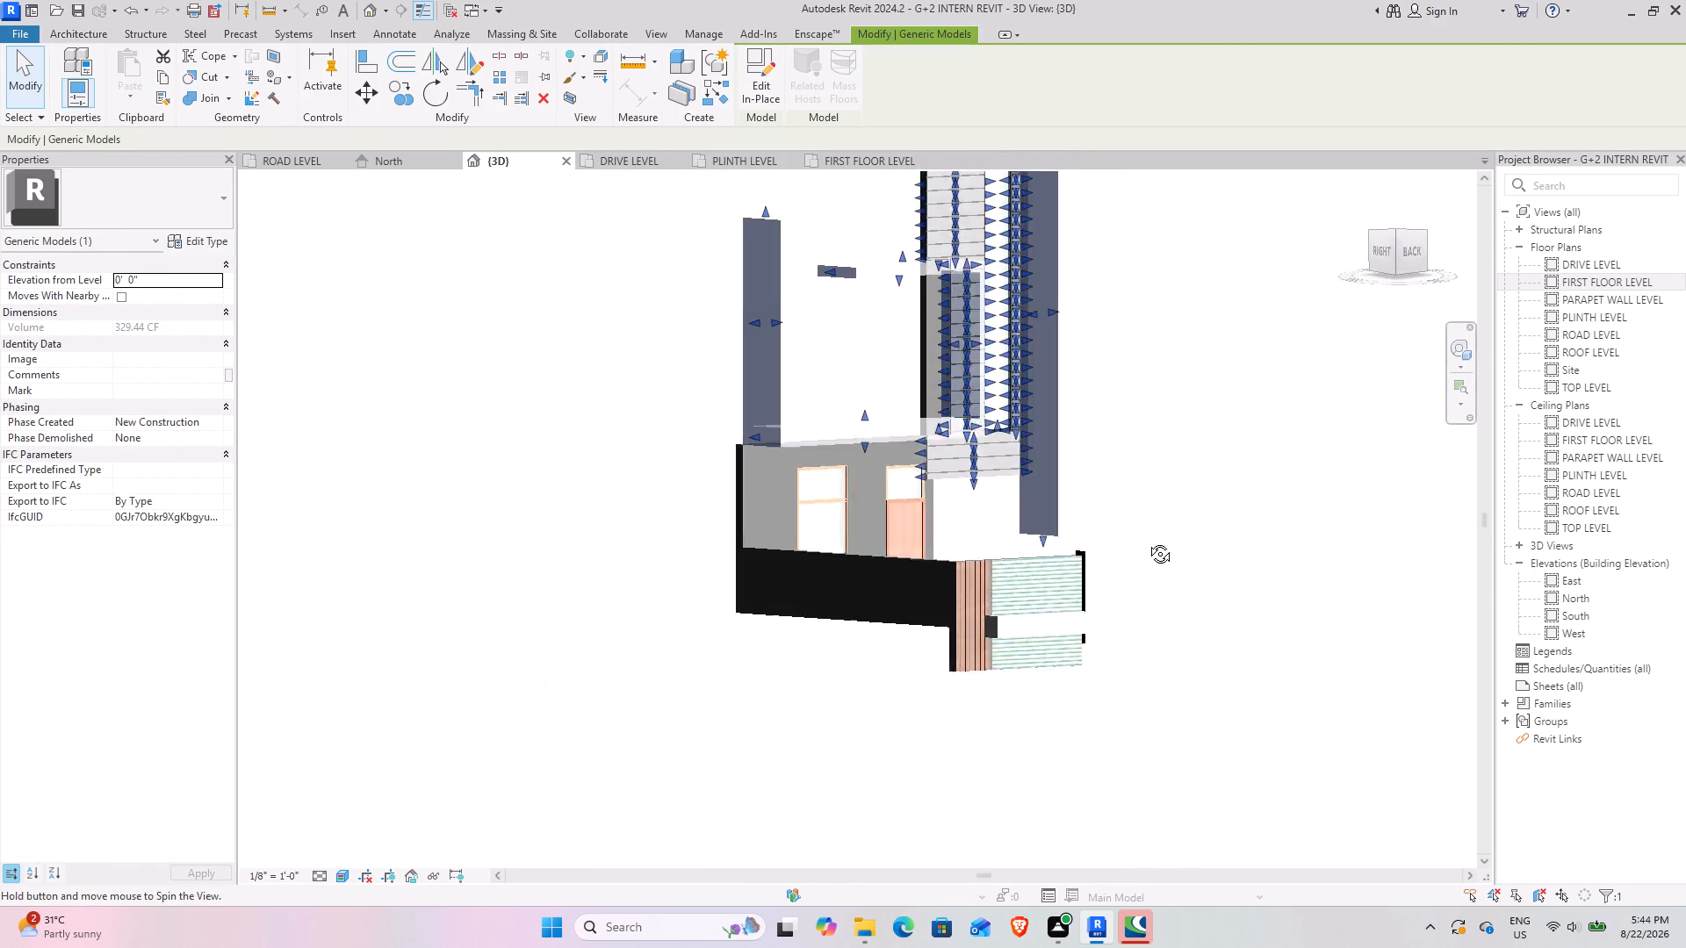
{"action": "middle_click_drag", "start_coordinate": [1147, 541], "coordinate": [1088, 595], "text": "shift"}
{"action": "left_click", "coordinate": [1114, 587]}
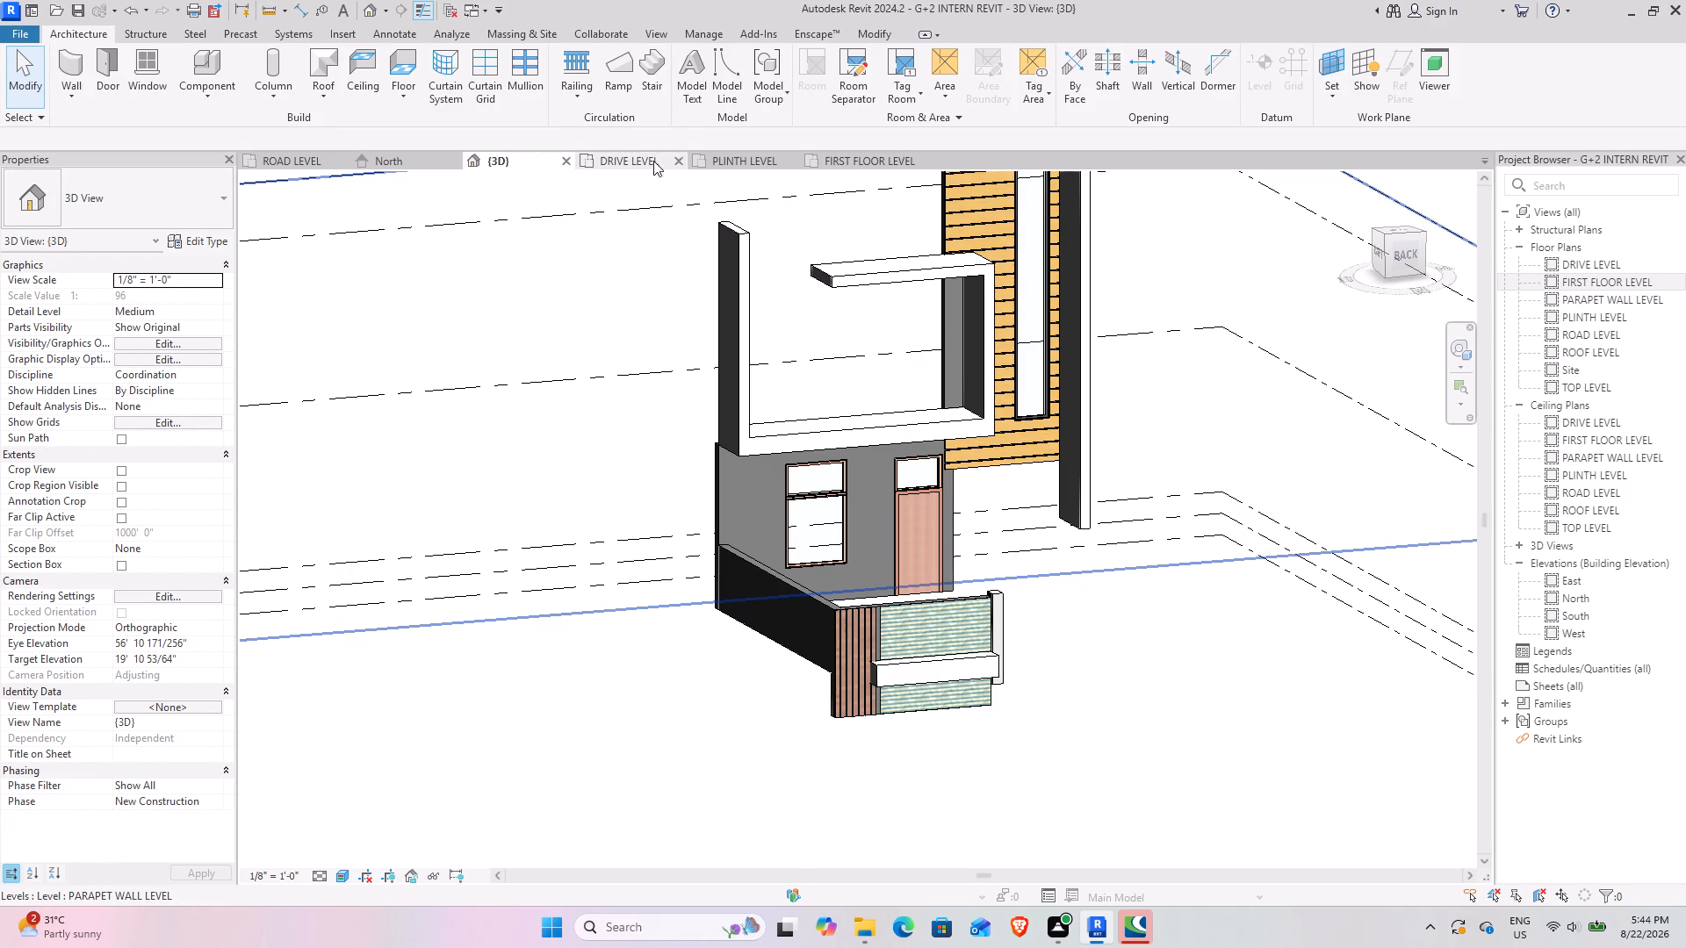
In the PLINTH LEVEL floor plan, draw a 17'-11" Generic - 8" wall from the hatched generic model's corner, ending in line with the opposite boundary wall.
{"action": "double_click", "coordinate": [721, 150]}
{"action": "middle_click_drag", "start_coordinate": [768, 321], "coordinate": [759, 416]}
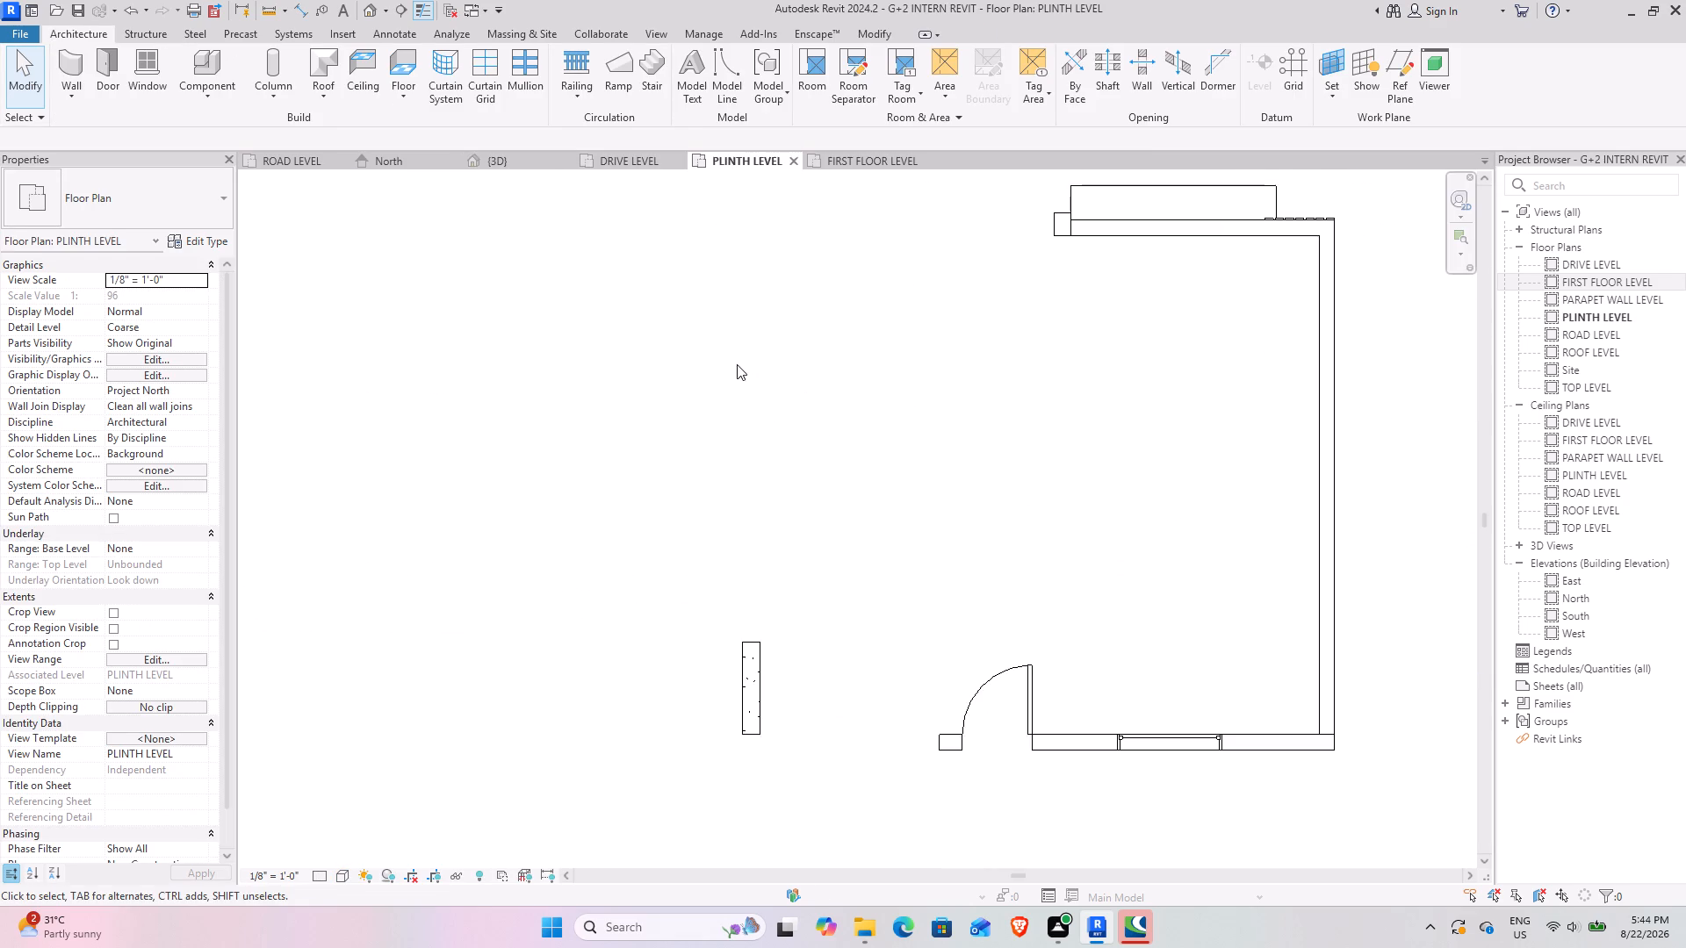
{"action": "scroll", "coordinate": [737, 364], "scroll_direction": "down", "scroll_amount": 2}
{"action": "middle_click_drag", "start_coordinate": [728, 321], "coordinate": [728, 388]}
{"action": "left_click", "coordinate": [1193, 385]}
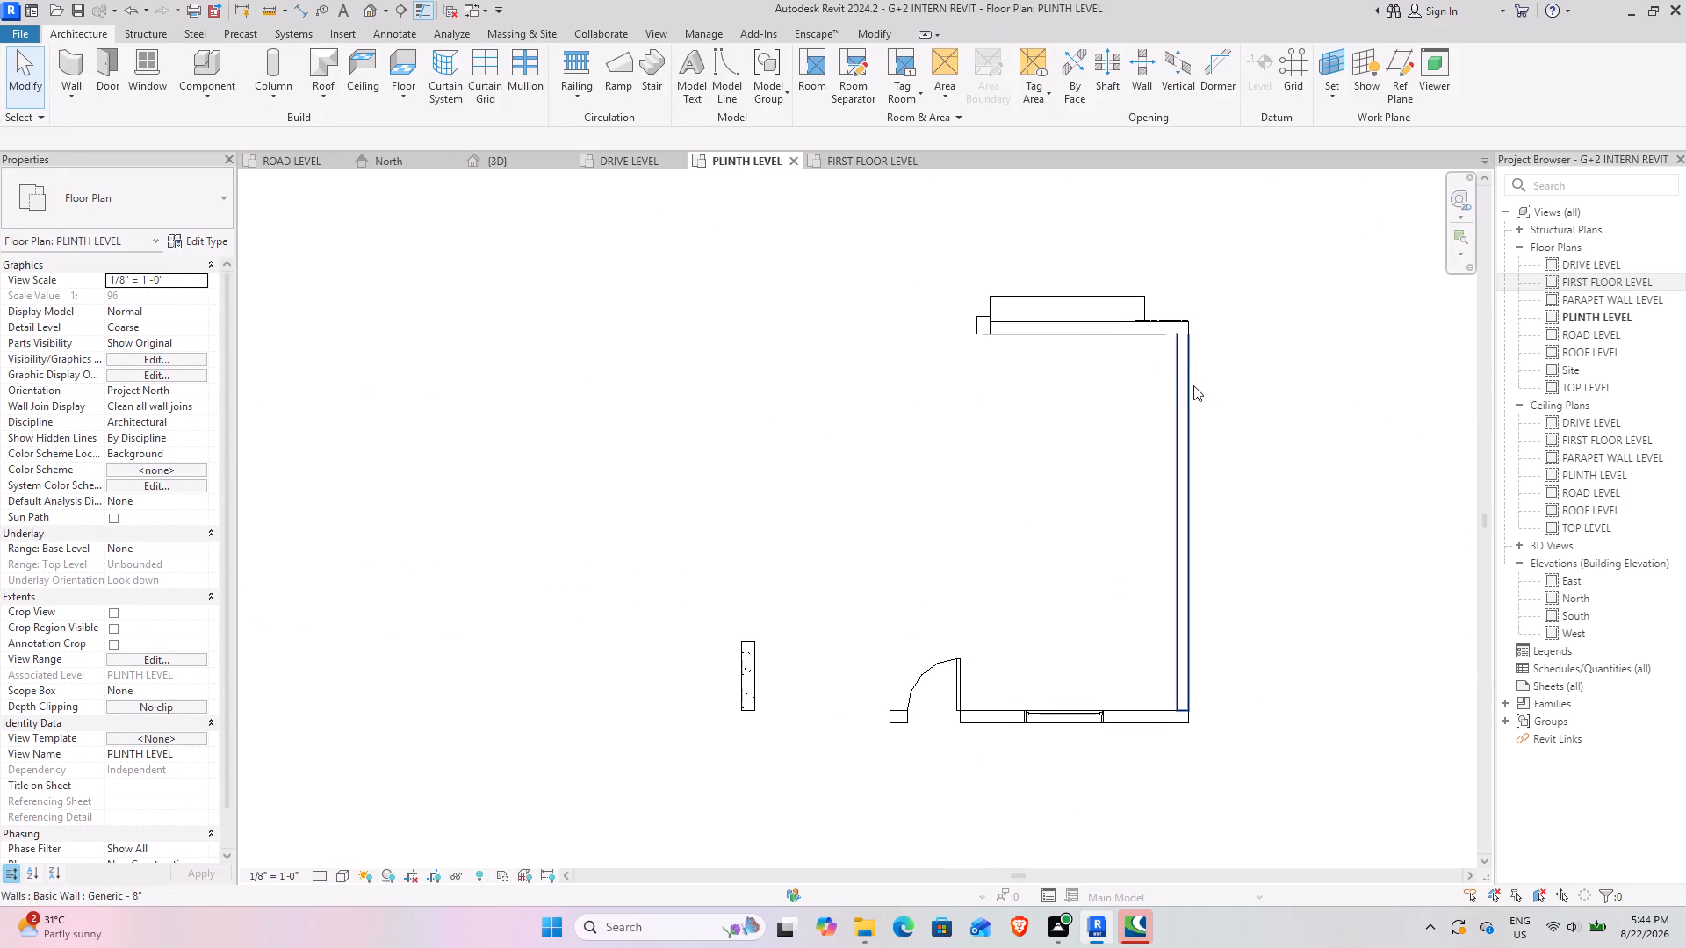
{"action": "left_click", "coordinate": [723, 88]}
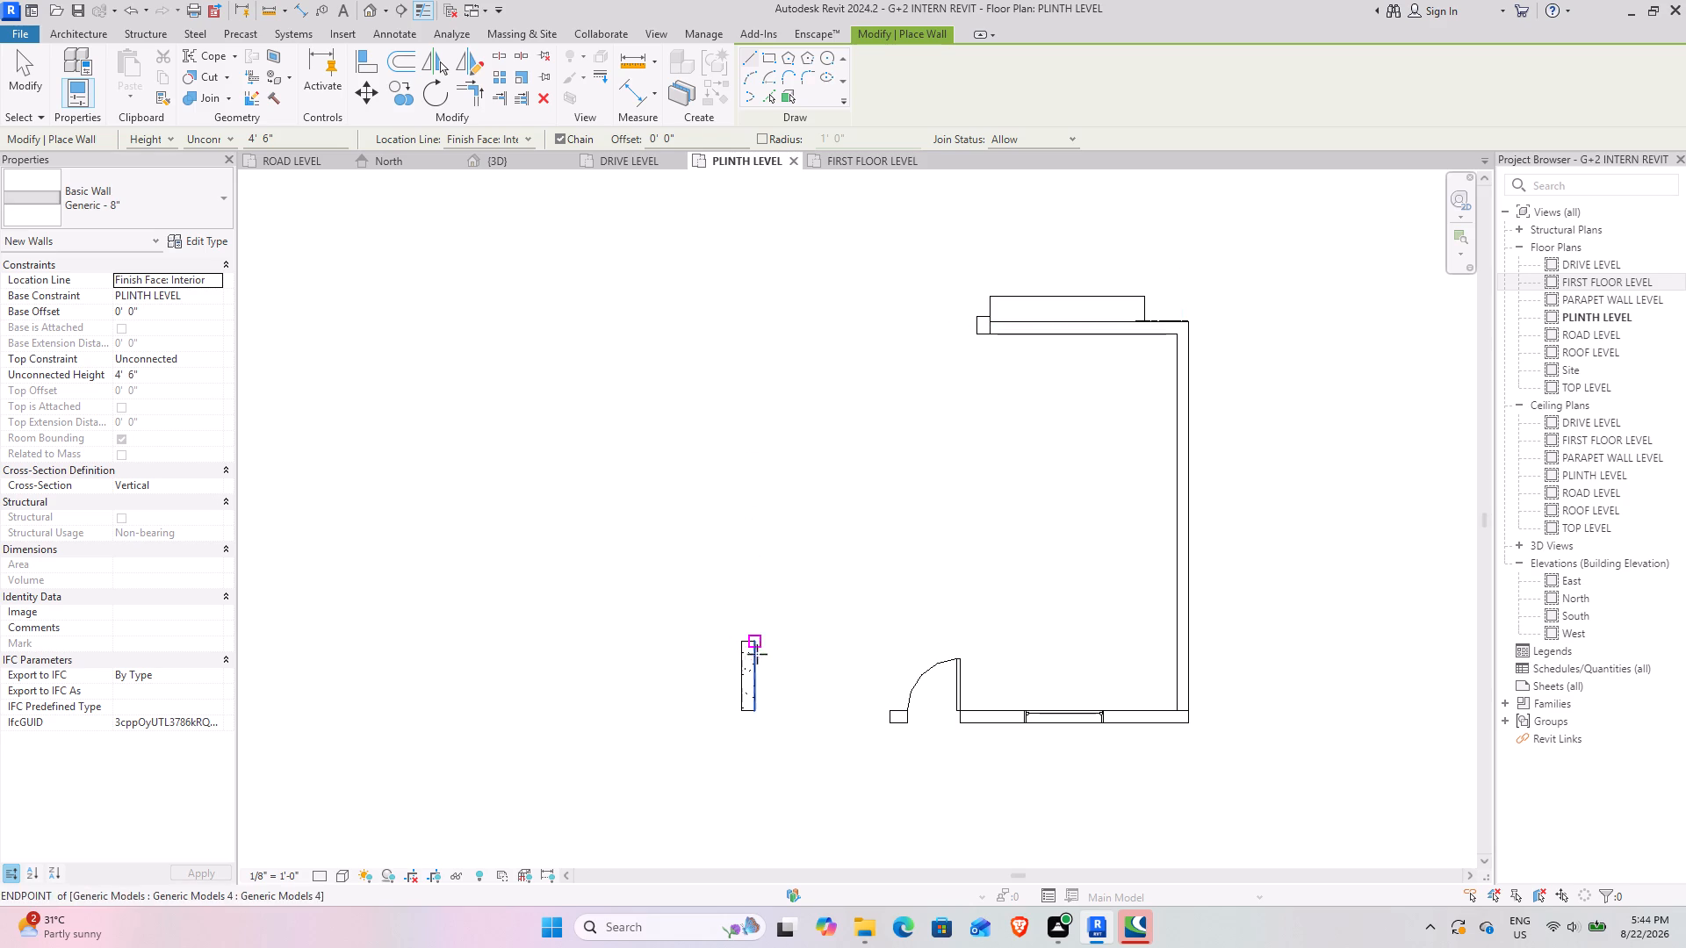
{"action": "scroll", "coordinate": [743, 640], "scroll_direction": "up", "scroll_amount": 4}
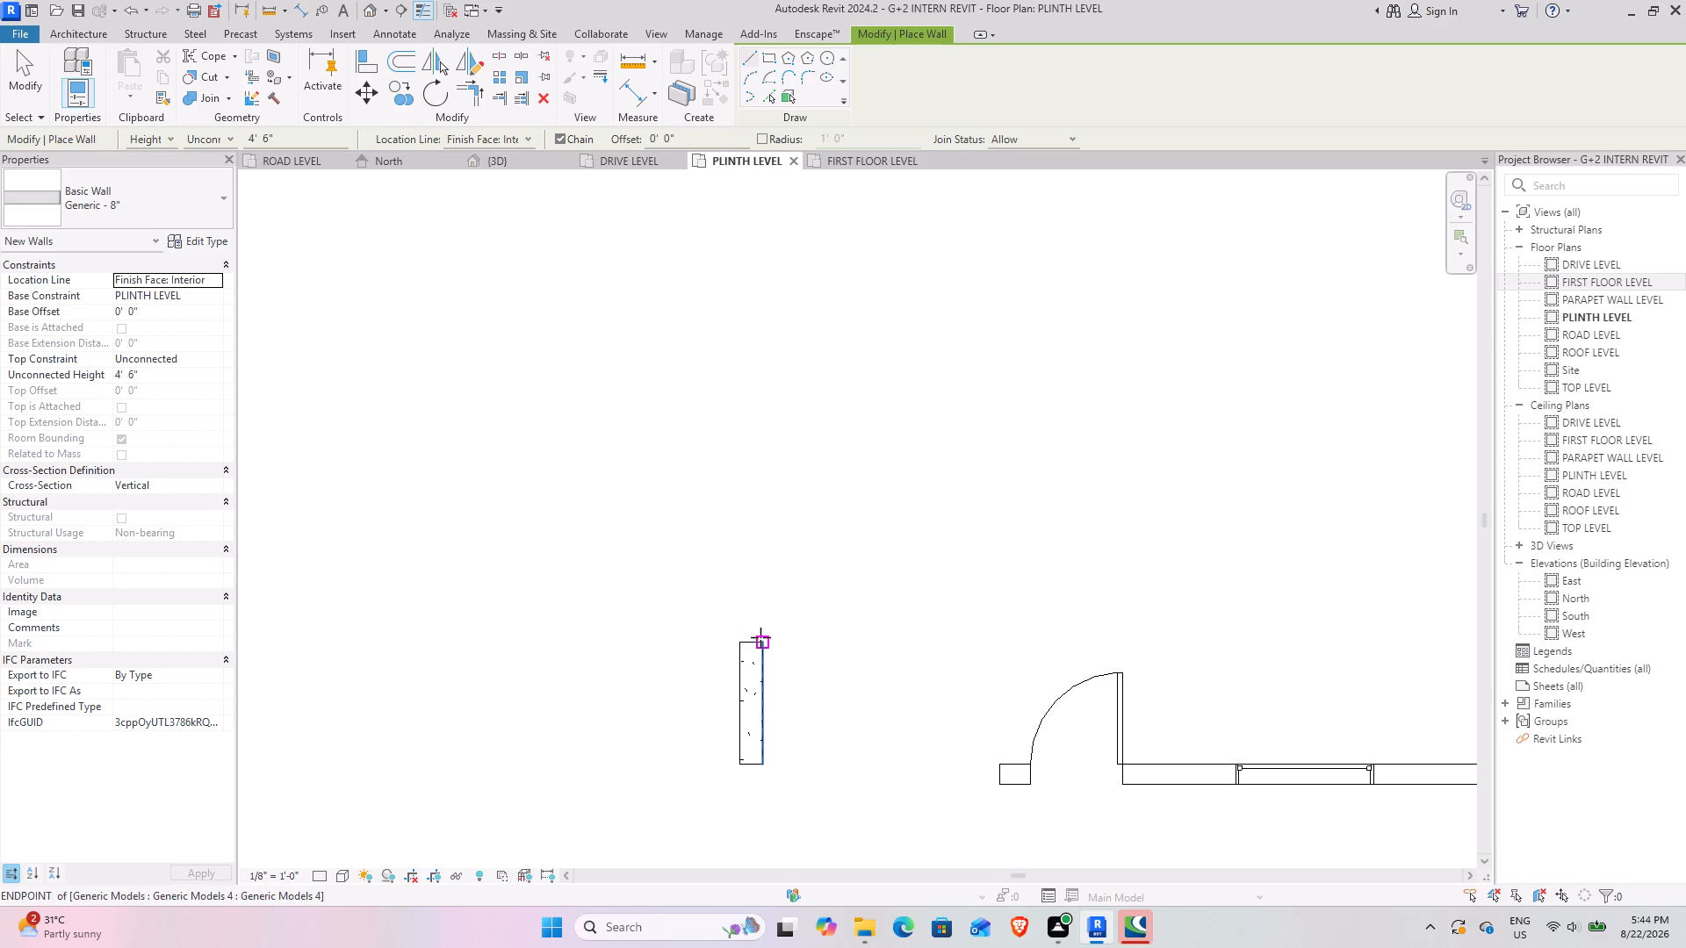
{"action": "scroll", "coordinate": [760, 637], "scroll_direction": "down", "scroll_amount": 3}
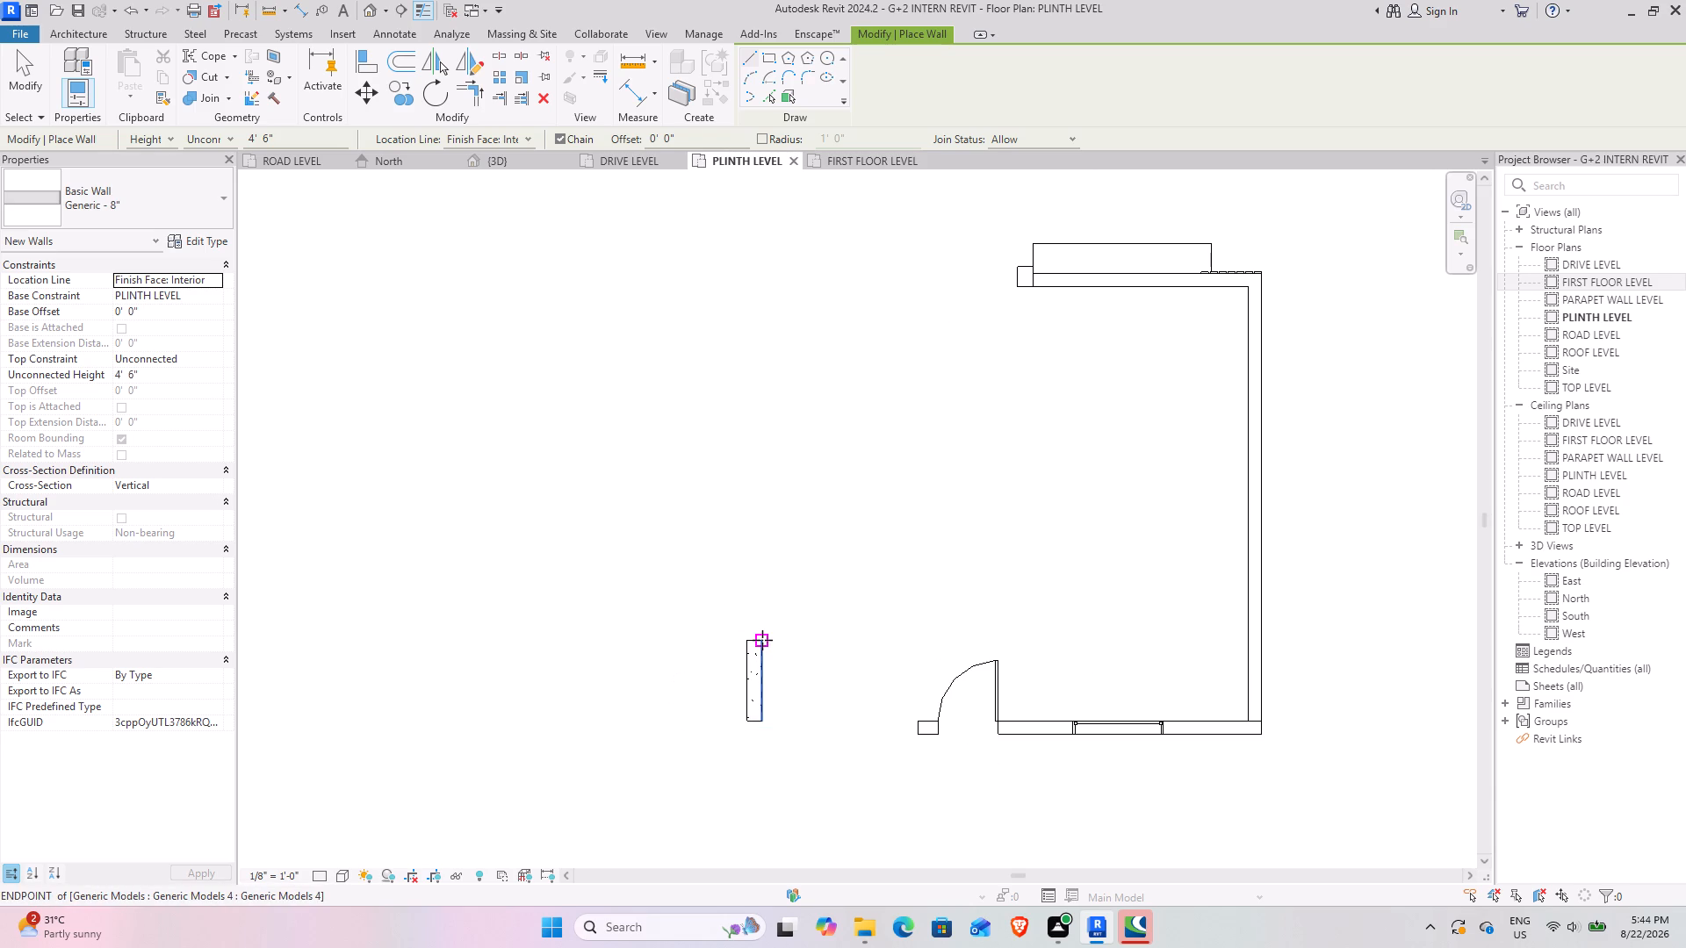
{"action": "left_click", "coordinate": [762, 640]}
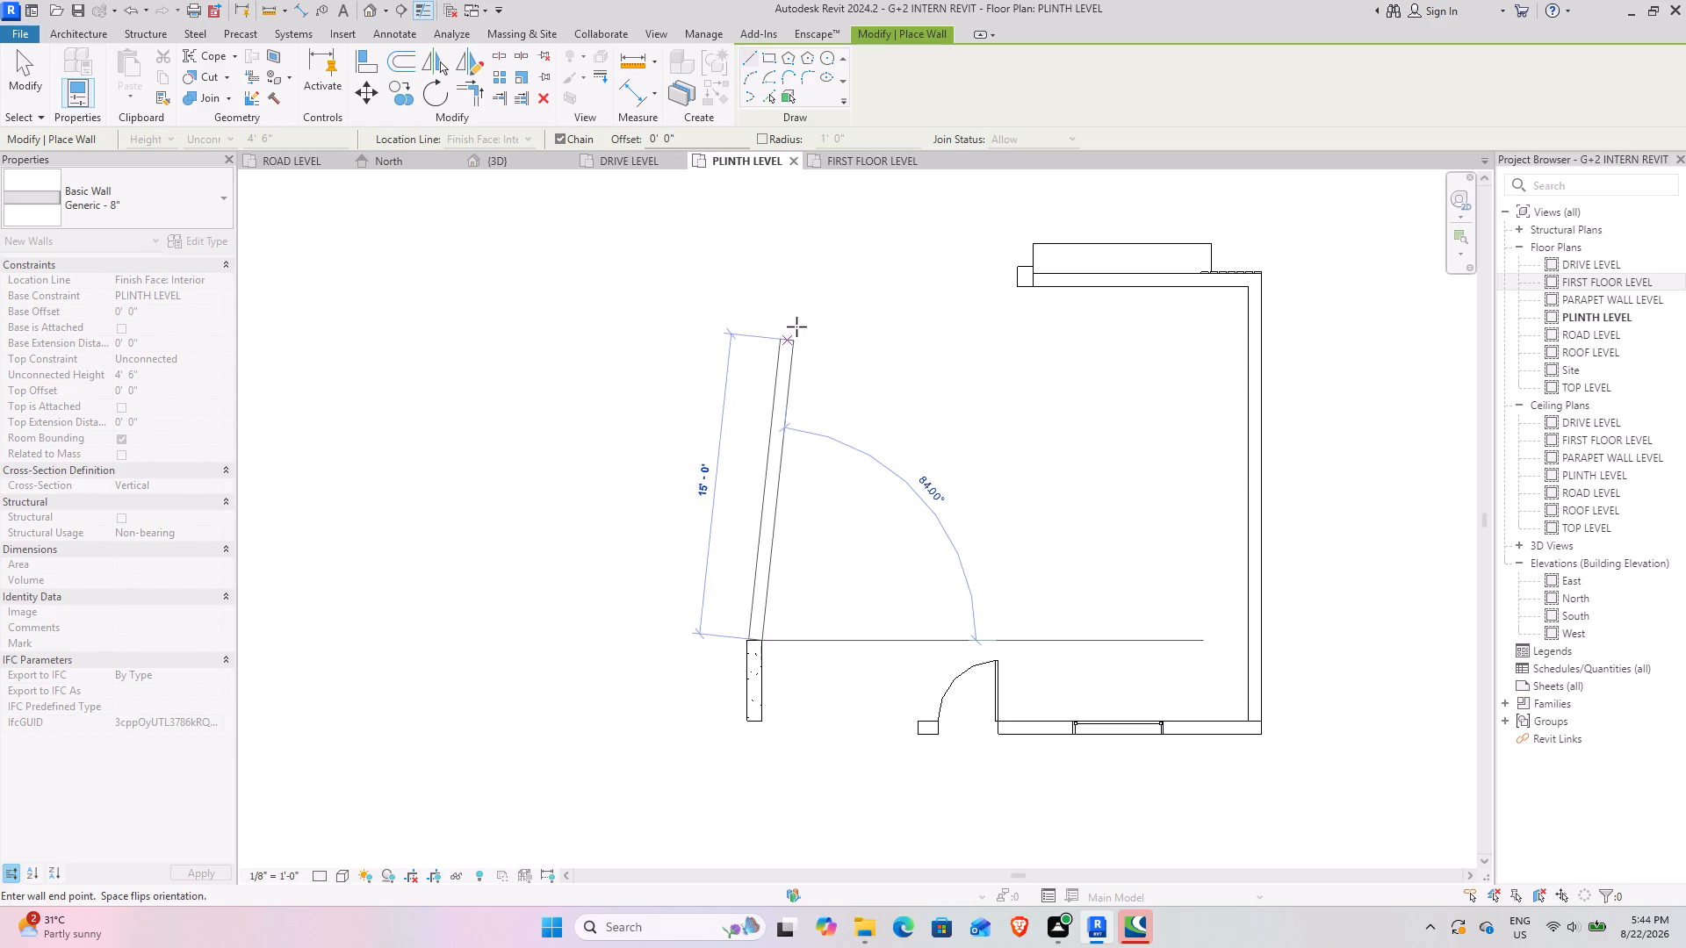
{"action": "middle_click_drag", "start_coordinate": [789, 291], "coordinate": [763, 401]}
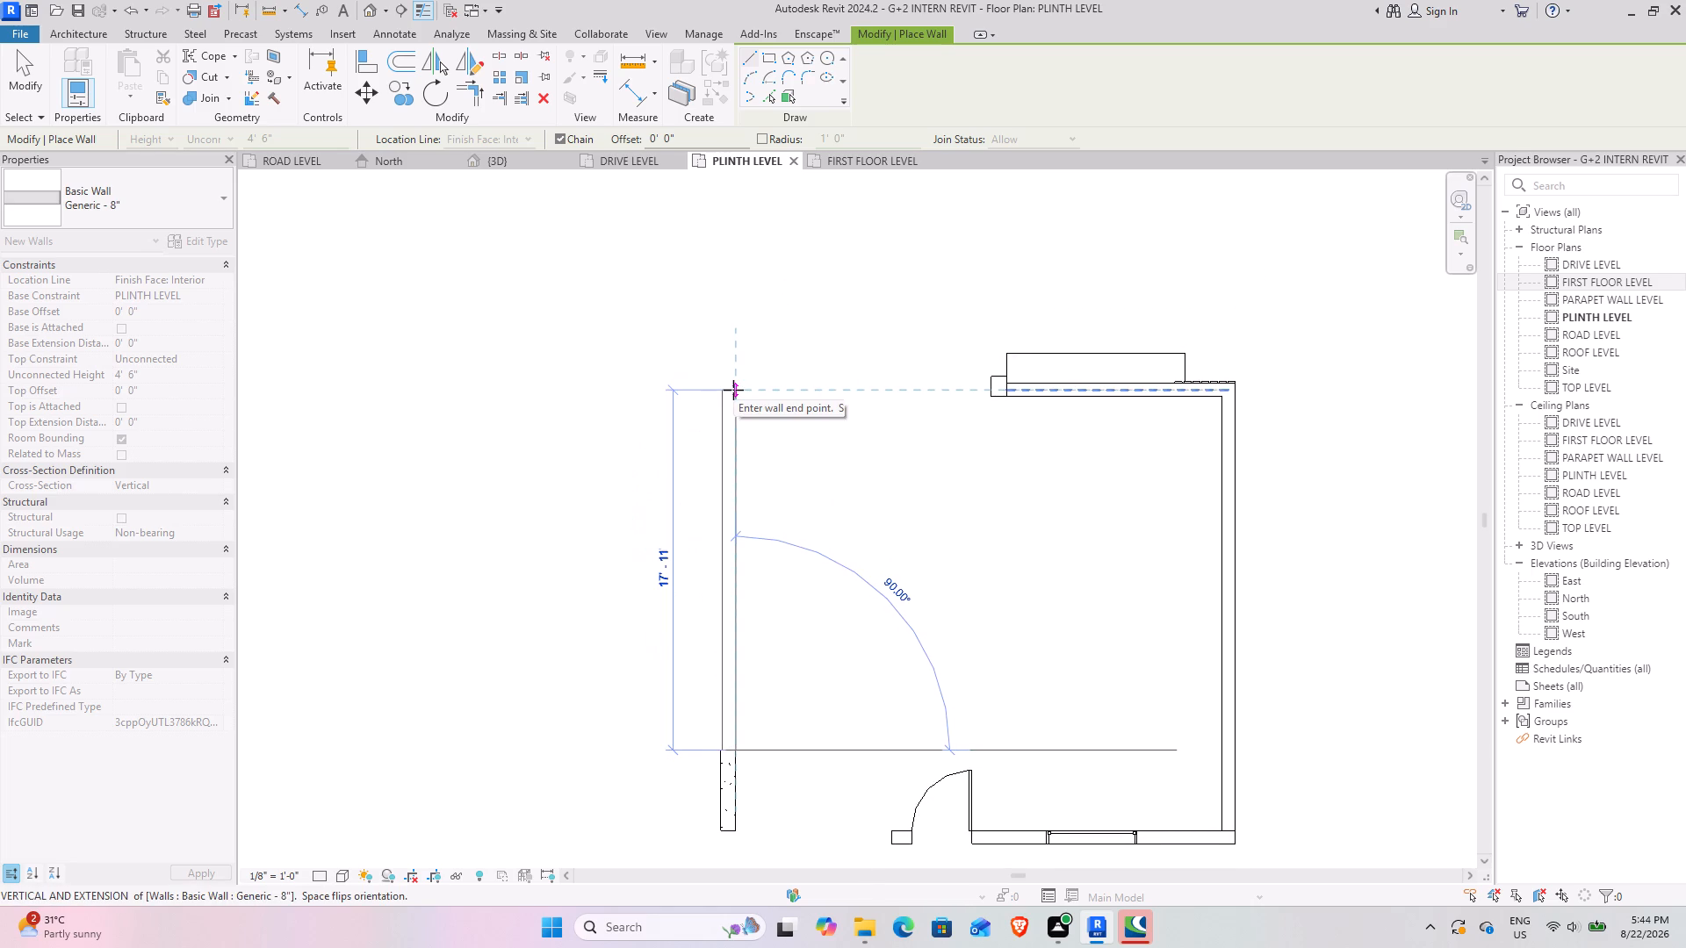
{"action": "left_click", "coordinate": [733, 390]}
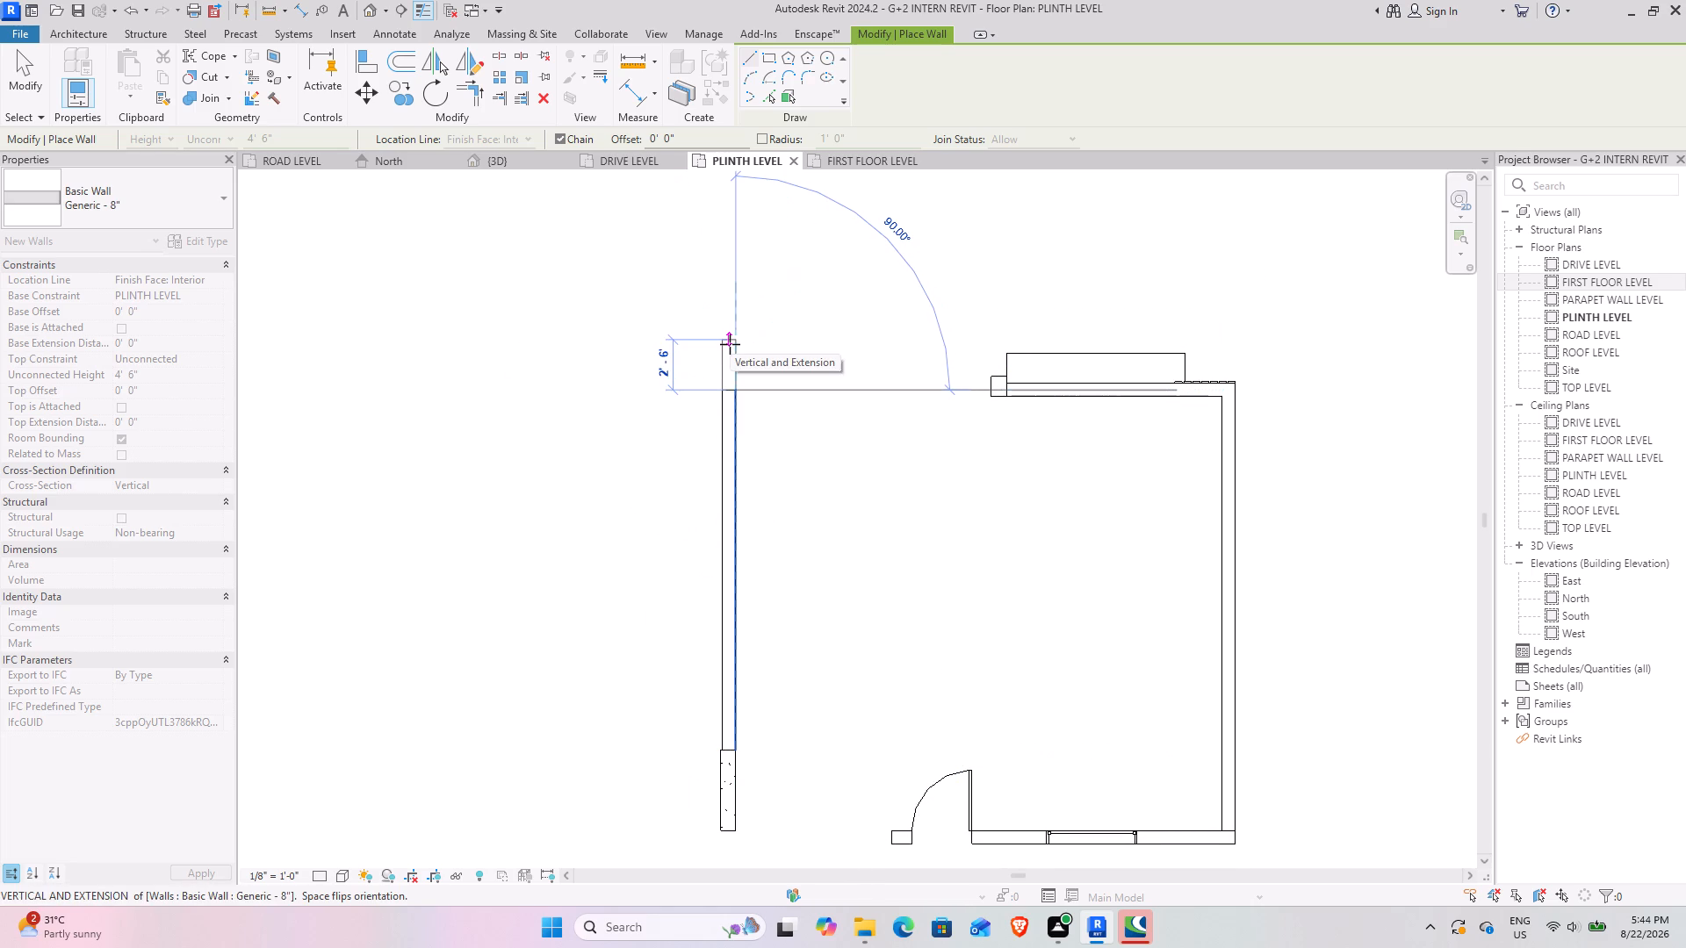
{"action": "key", "text": "Escape"}
{"action": "key", "text": "Escape"}
{"action": "key", "text": "Escape"}
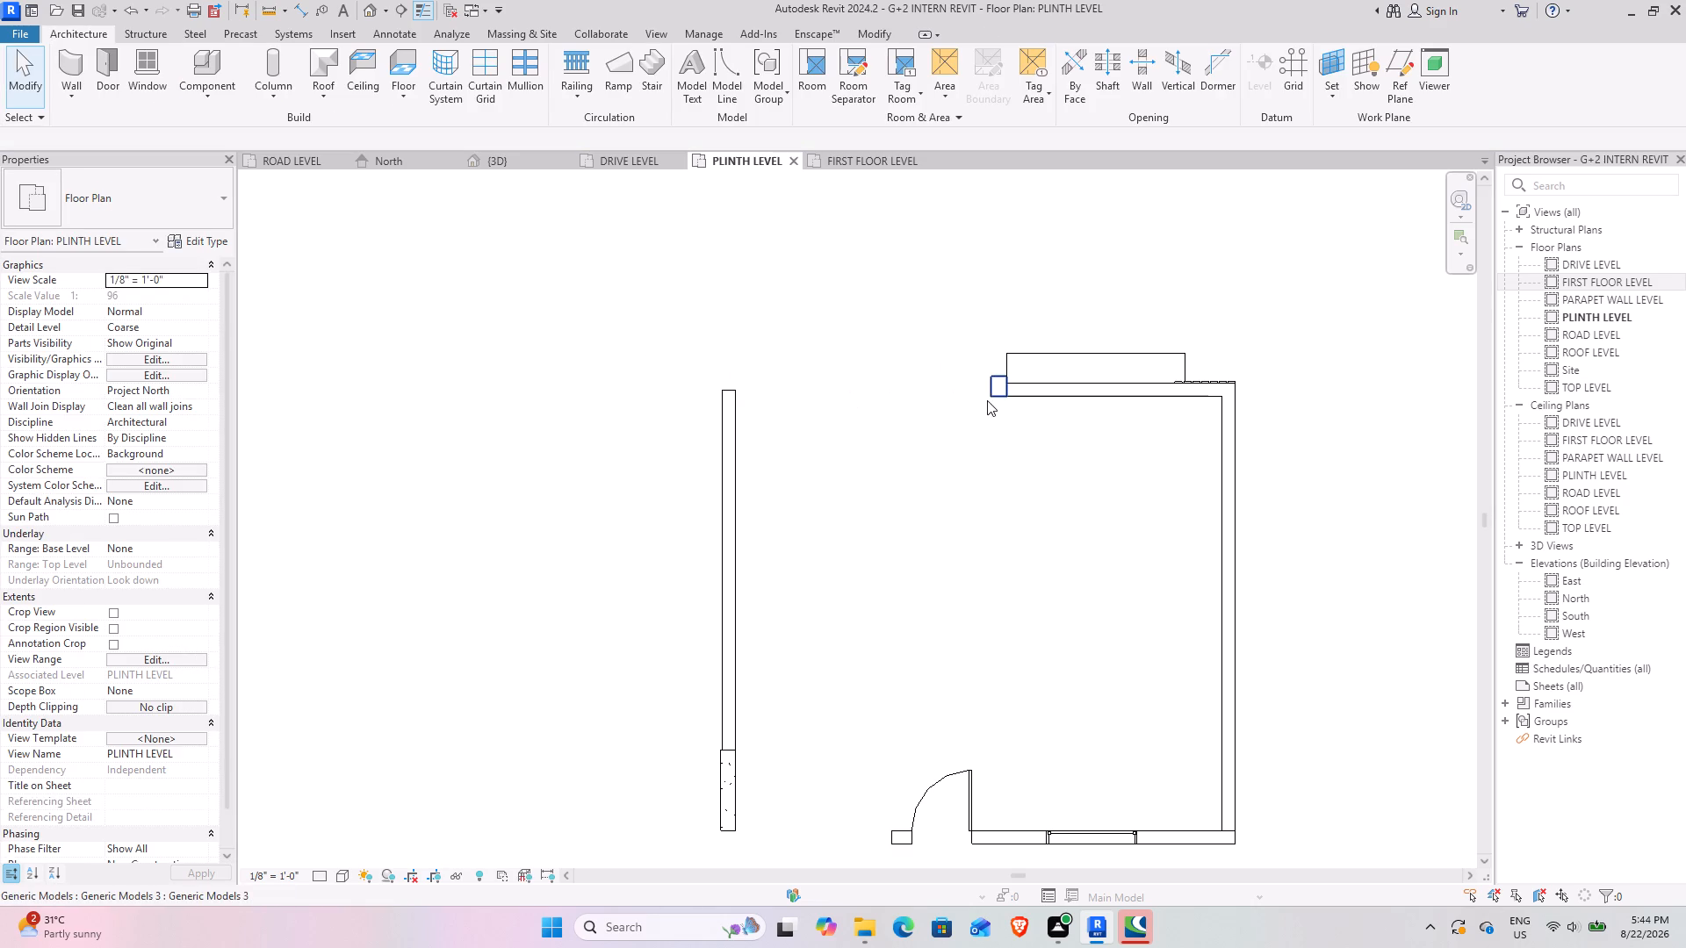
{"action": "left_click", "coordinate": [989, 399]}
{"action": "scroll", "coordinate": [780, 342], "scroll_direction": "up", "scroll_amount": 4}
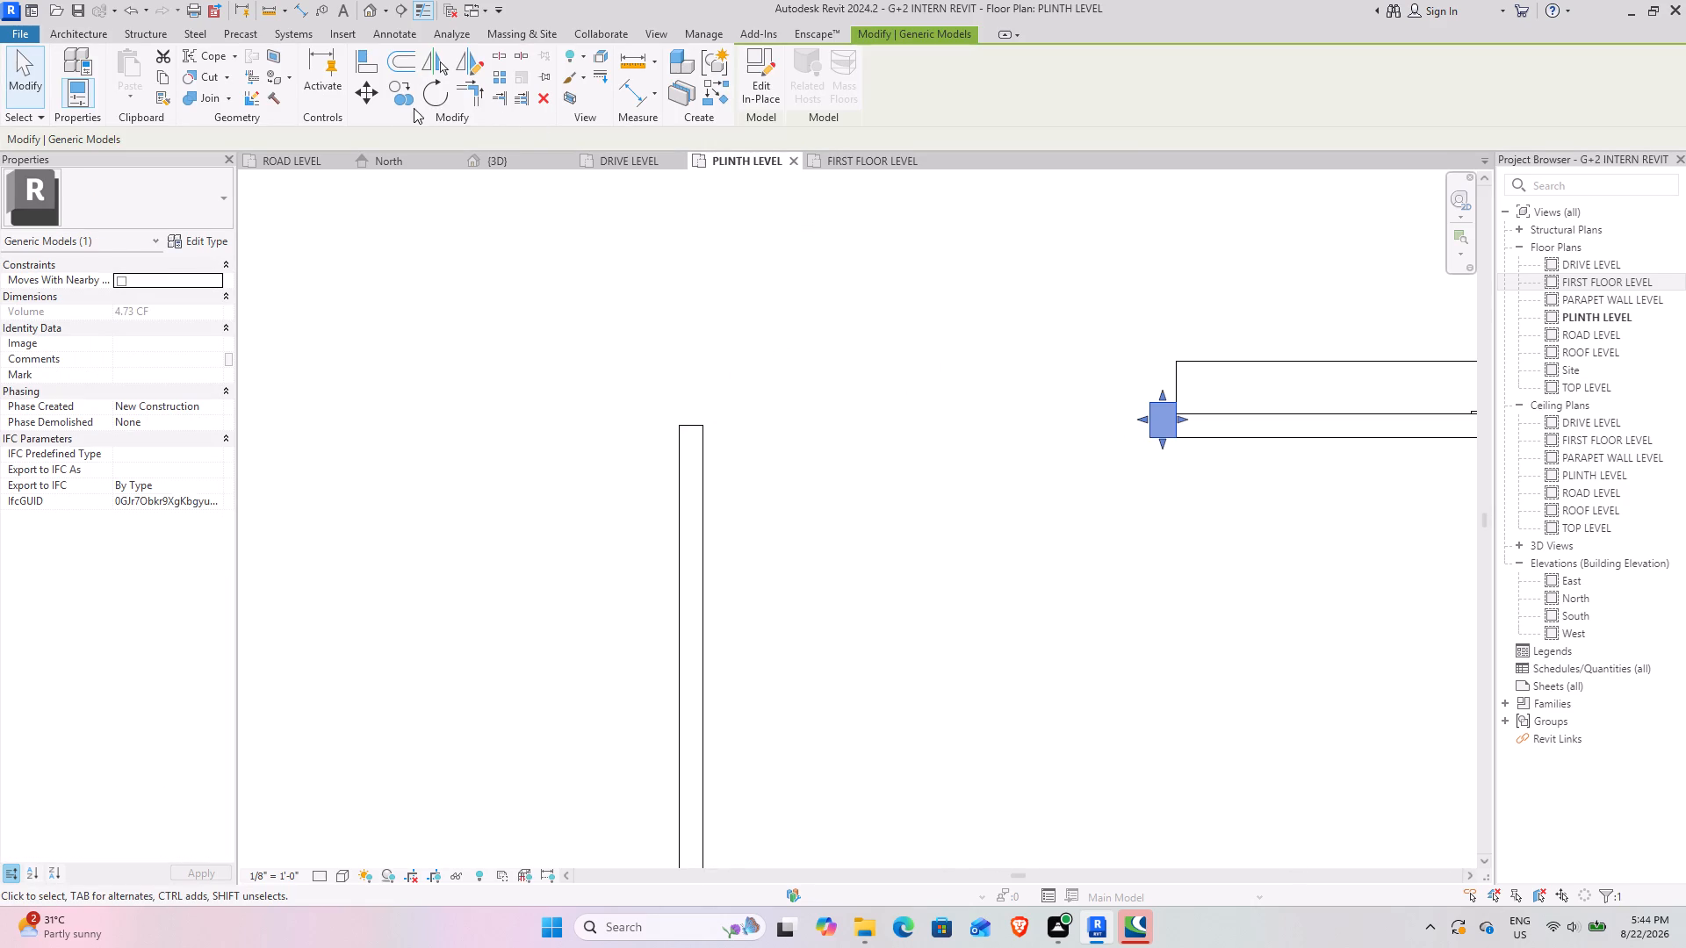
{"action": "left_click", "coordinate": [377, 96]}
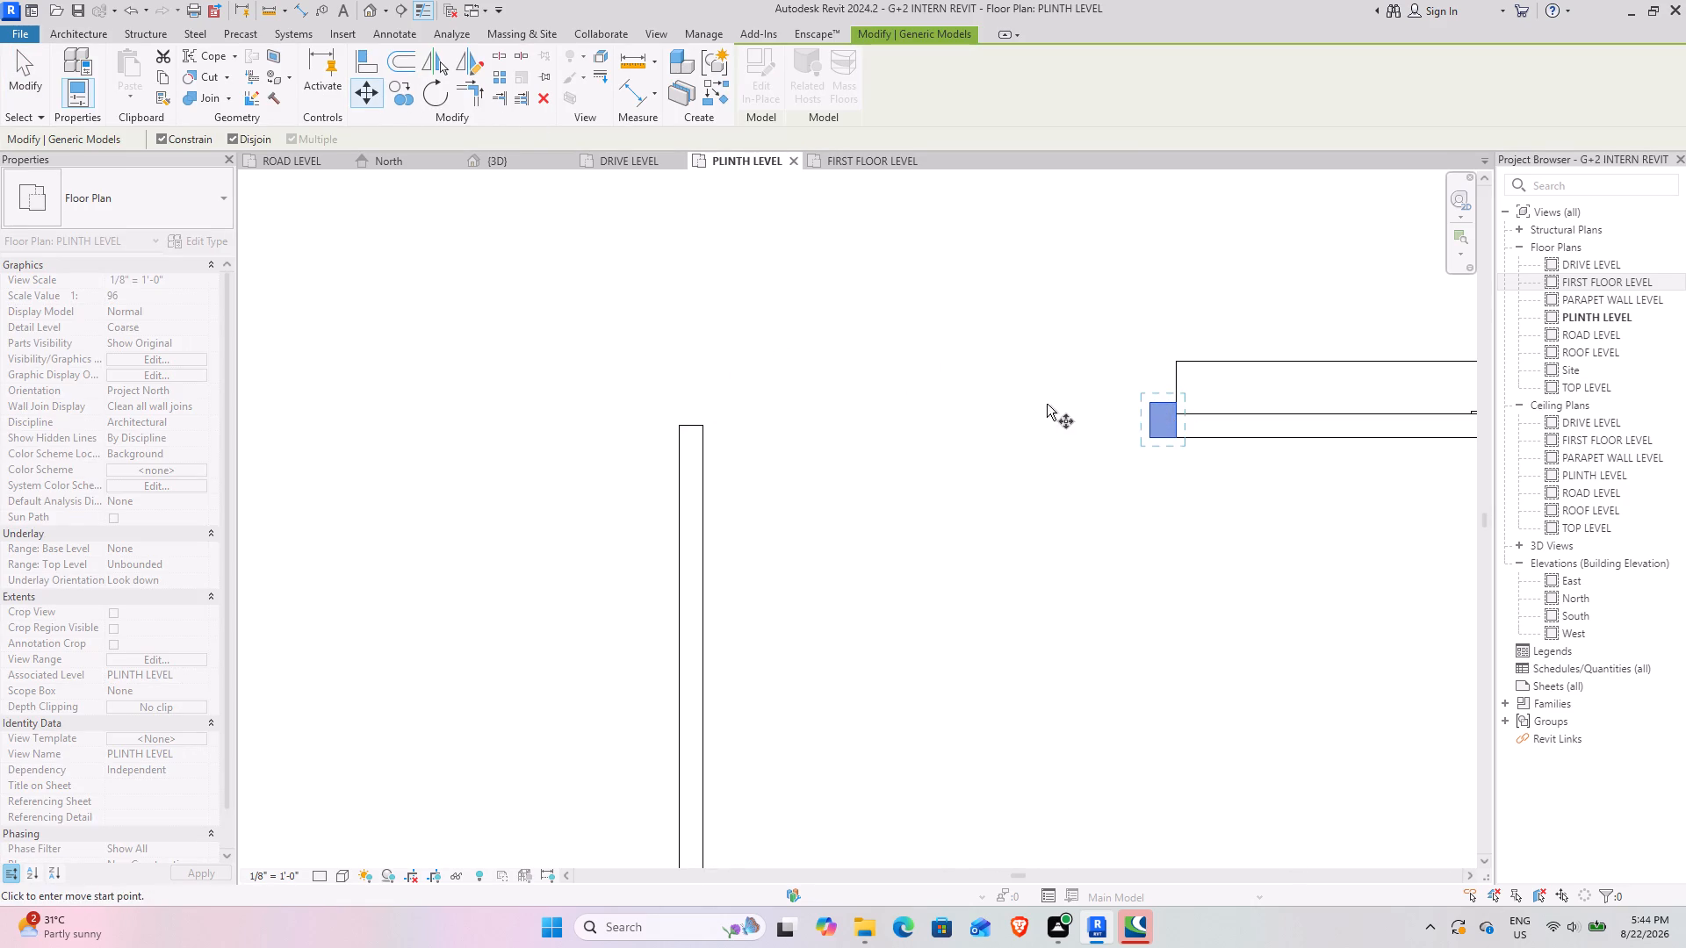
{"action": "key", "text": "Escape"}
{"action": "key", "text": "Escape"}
Shorten the new side wall from its outer end to a length of 17'-6".
{"action": "left_click", "coordinate": [694, 426]}
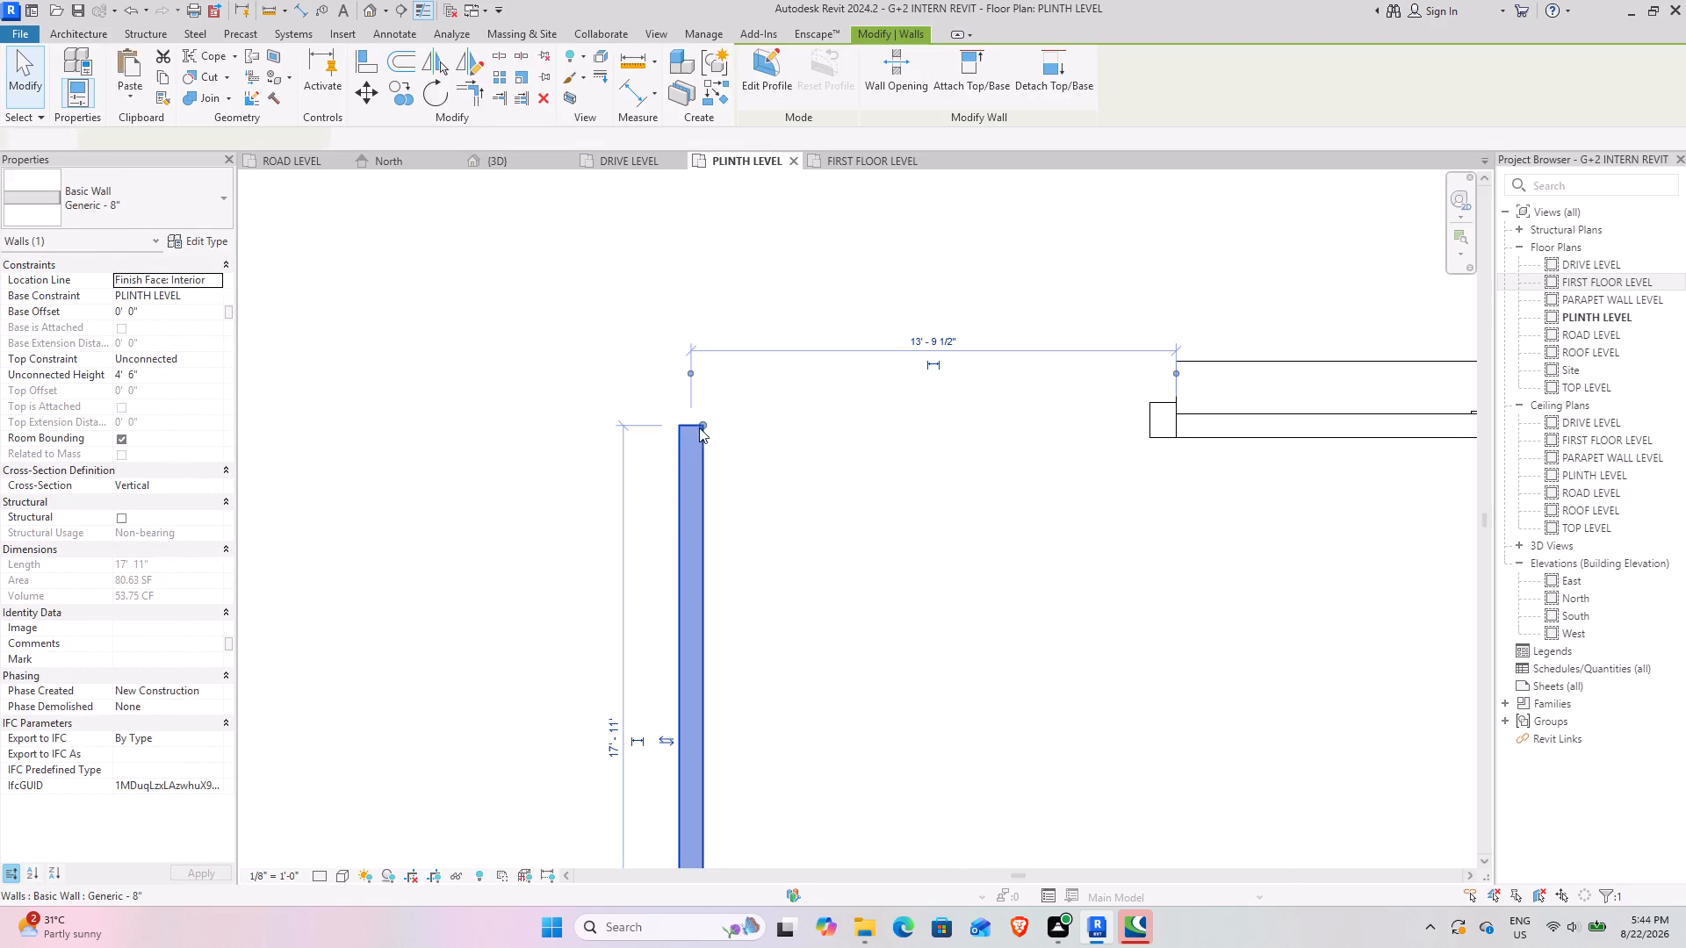
{"action": "left_click_drag", "start_coordinate": [699, 423], "coordinate": [704, 440]}
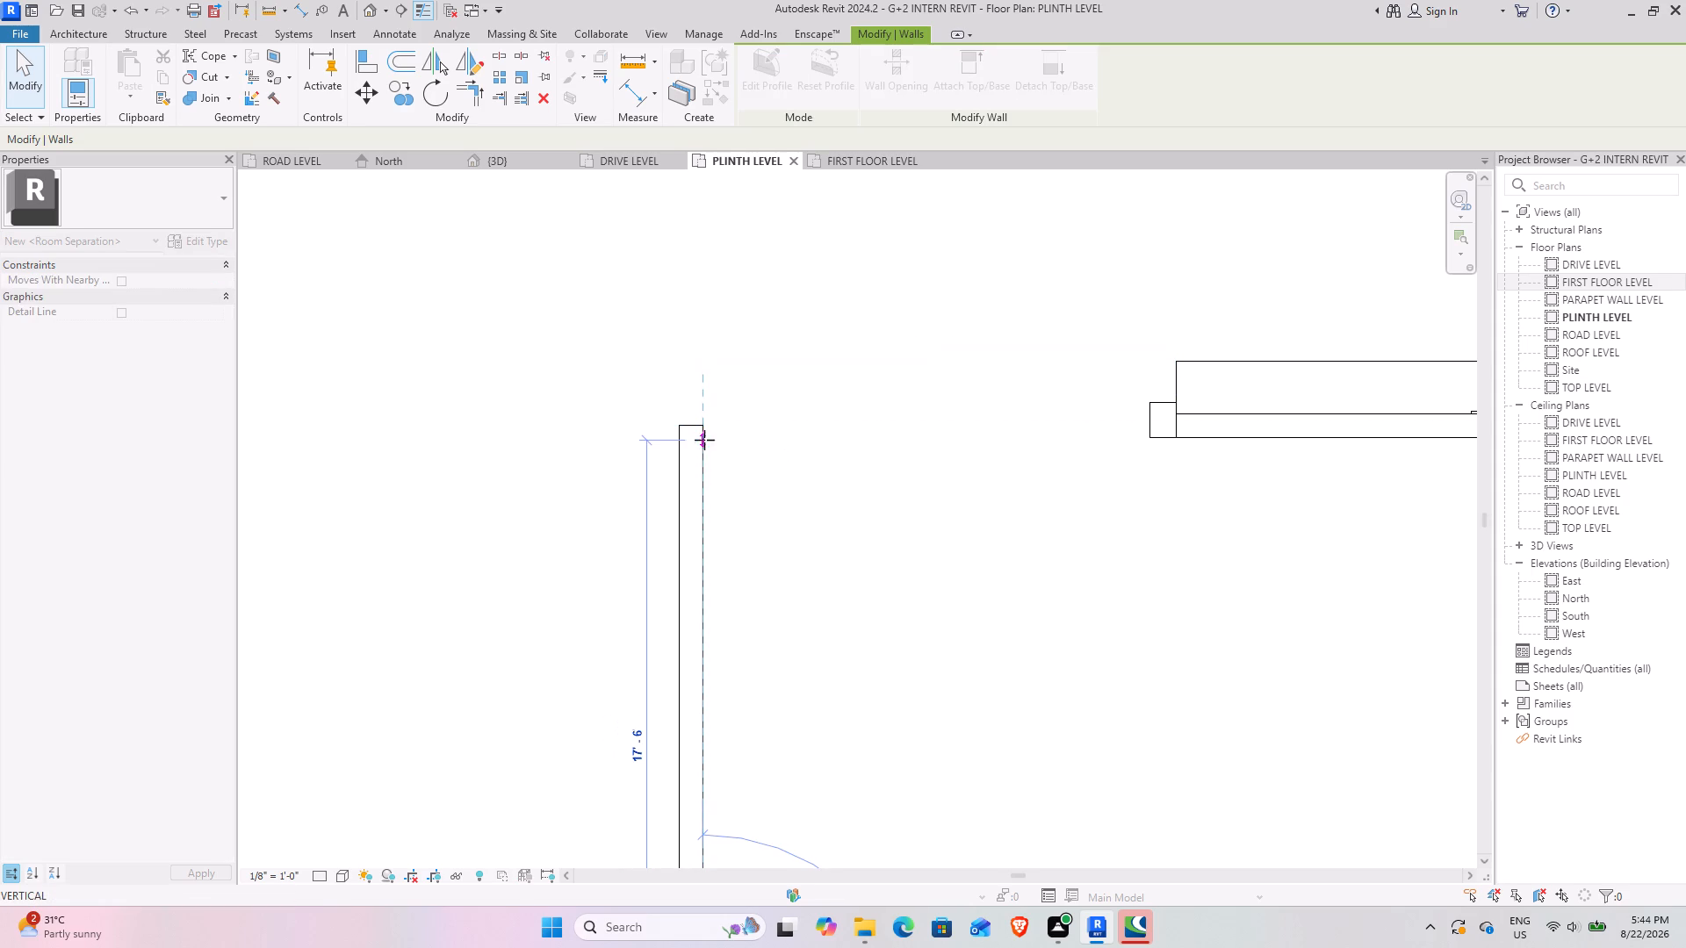
{"action": "left_click_drag", "start_coordinate": [704, 440], "coordinate": [704, 443]}
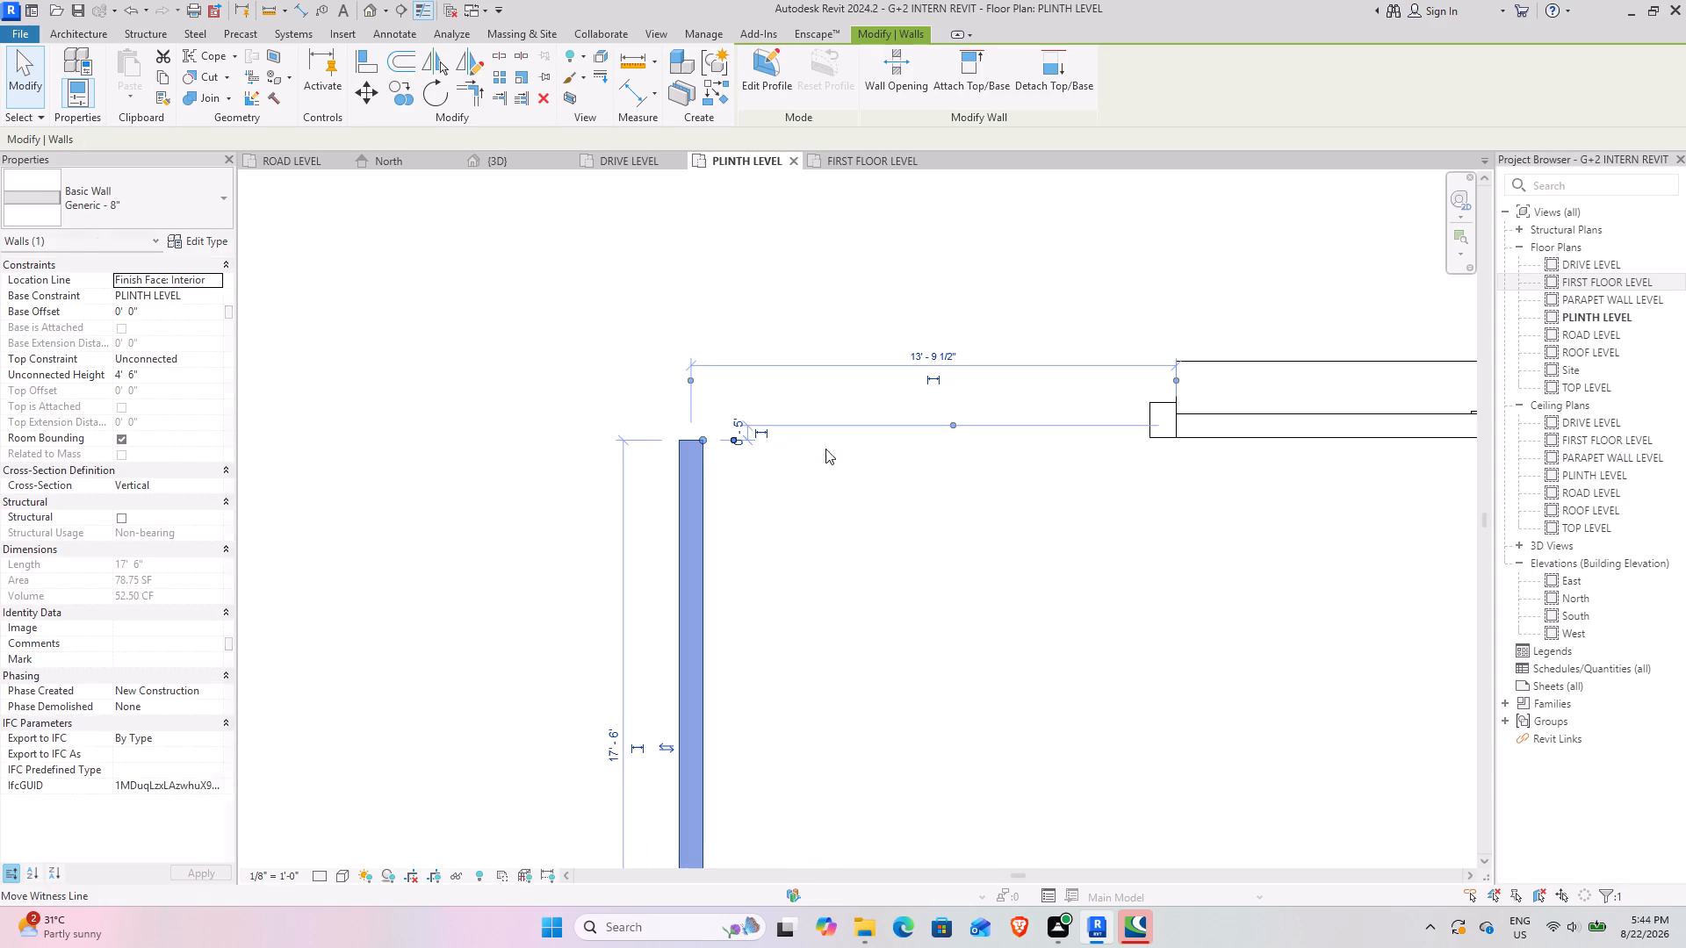
{"action": "key", "text": "Escape"}
Copy the small generic model post at the opposite boundary wall's end 13'-5 1/2" across to the new wall's outer end.
{"action": "left_click", "coordinate": [1156, 432]}
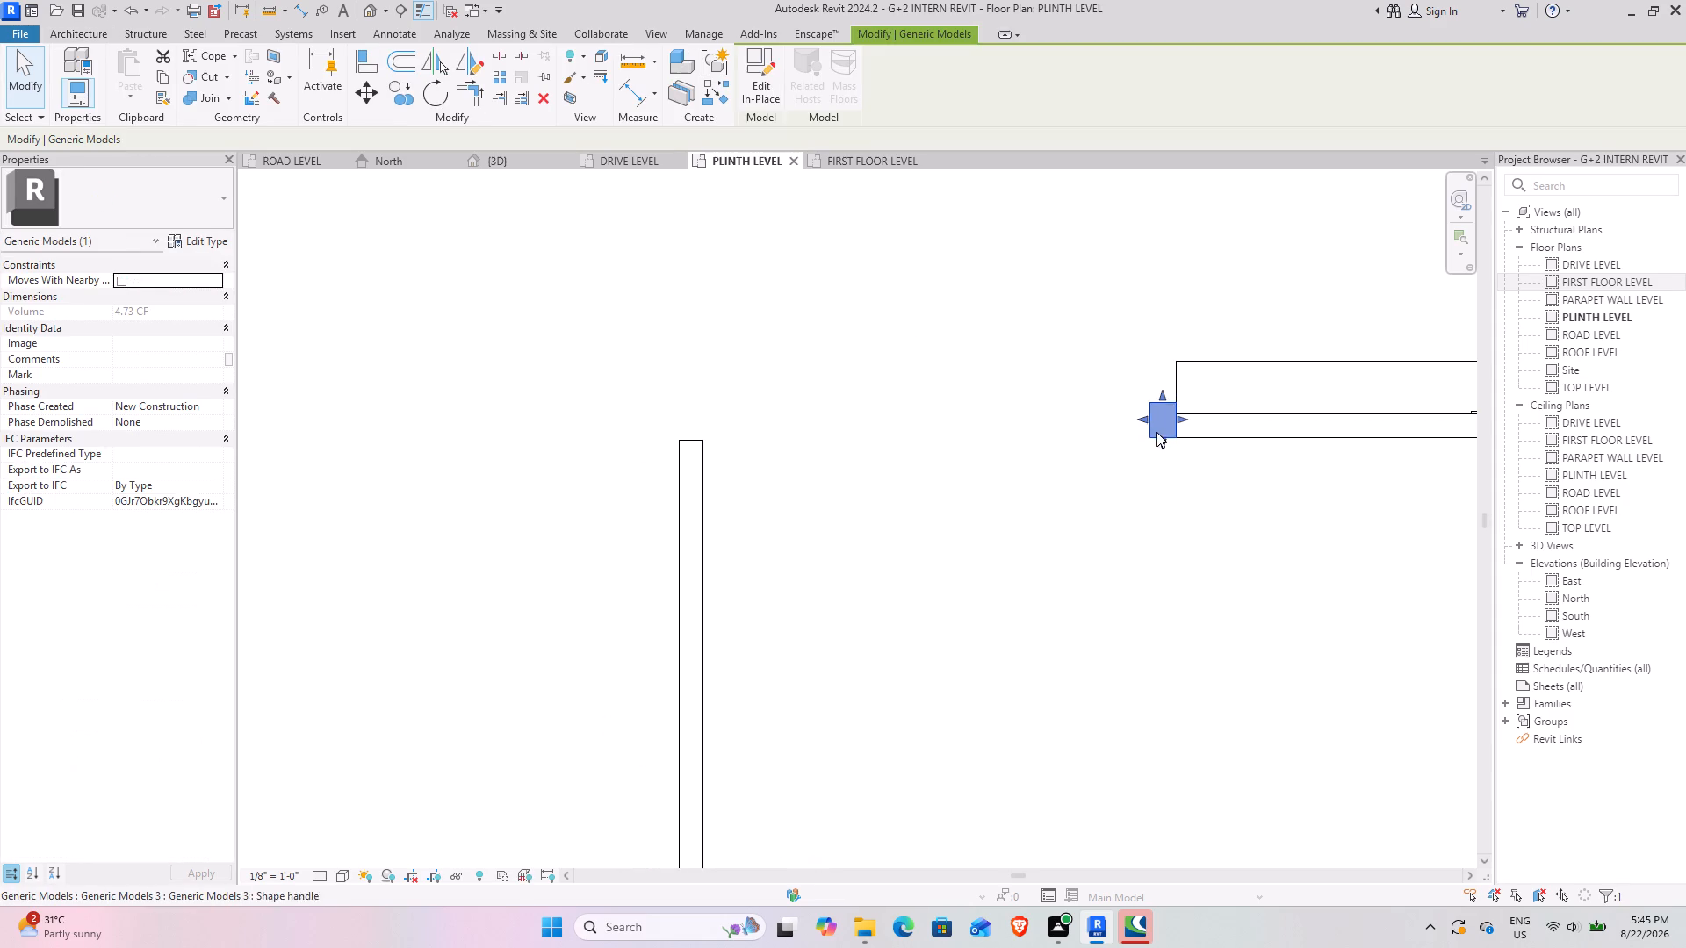
{"action": "left_click", "coordinate": [406, 96]}
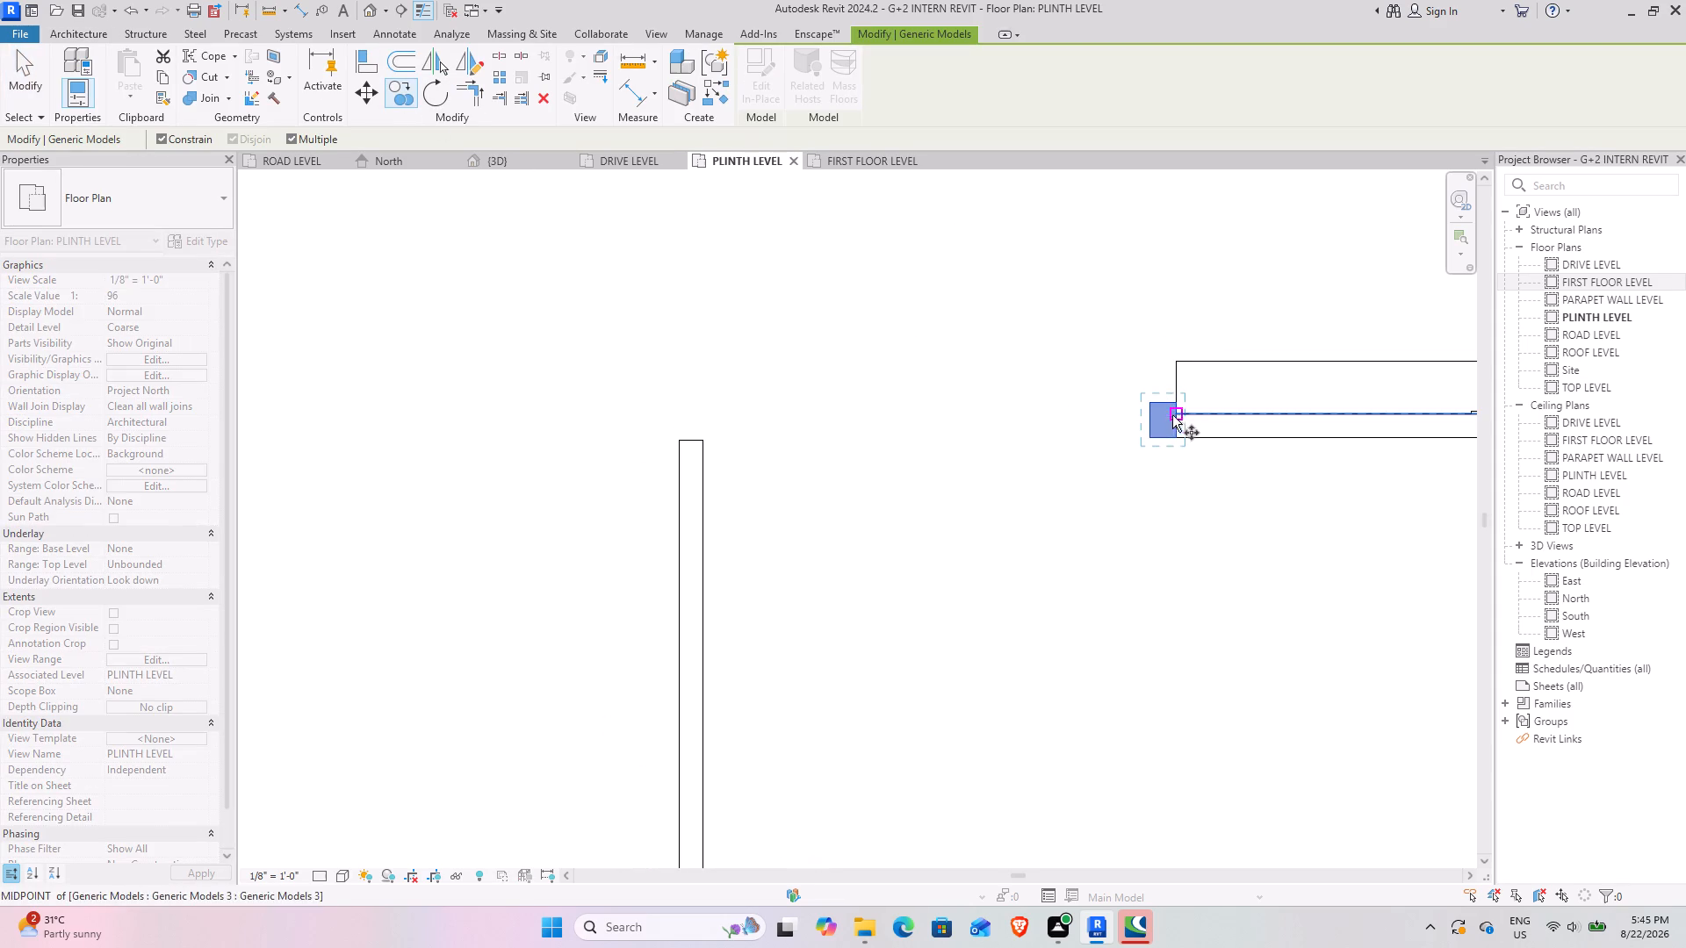
{"action": "left_click", "coordinate": [1181, 435]}
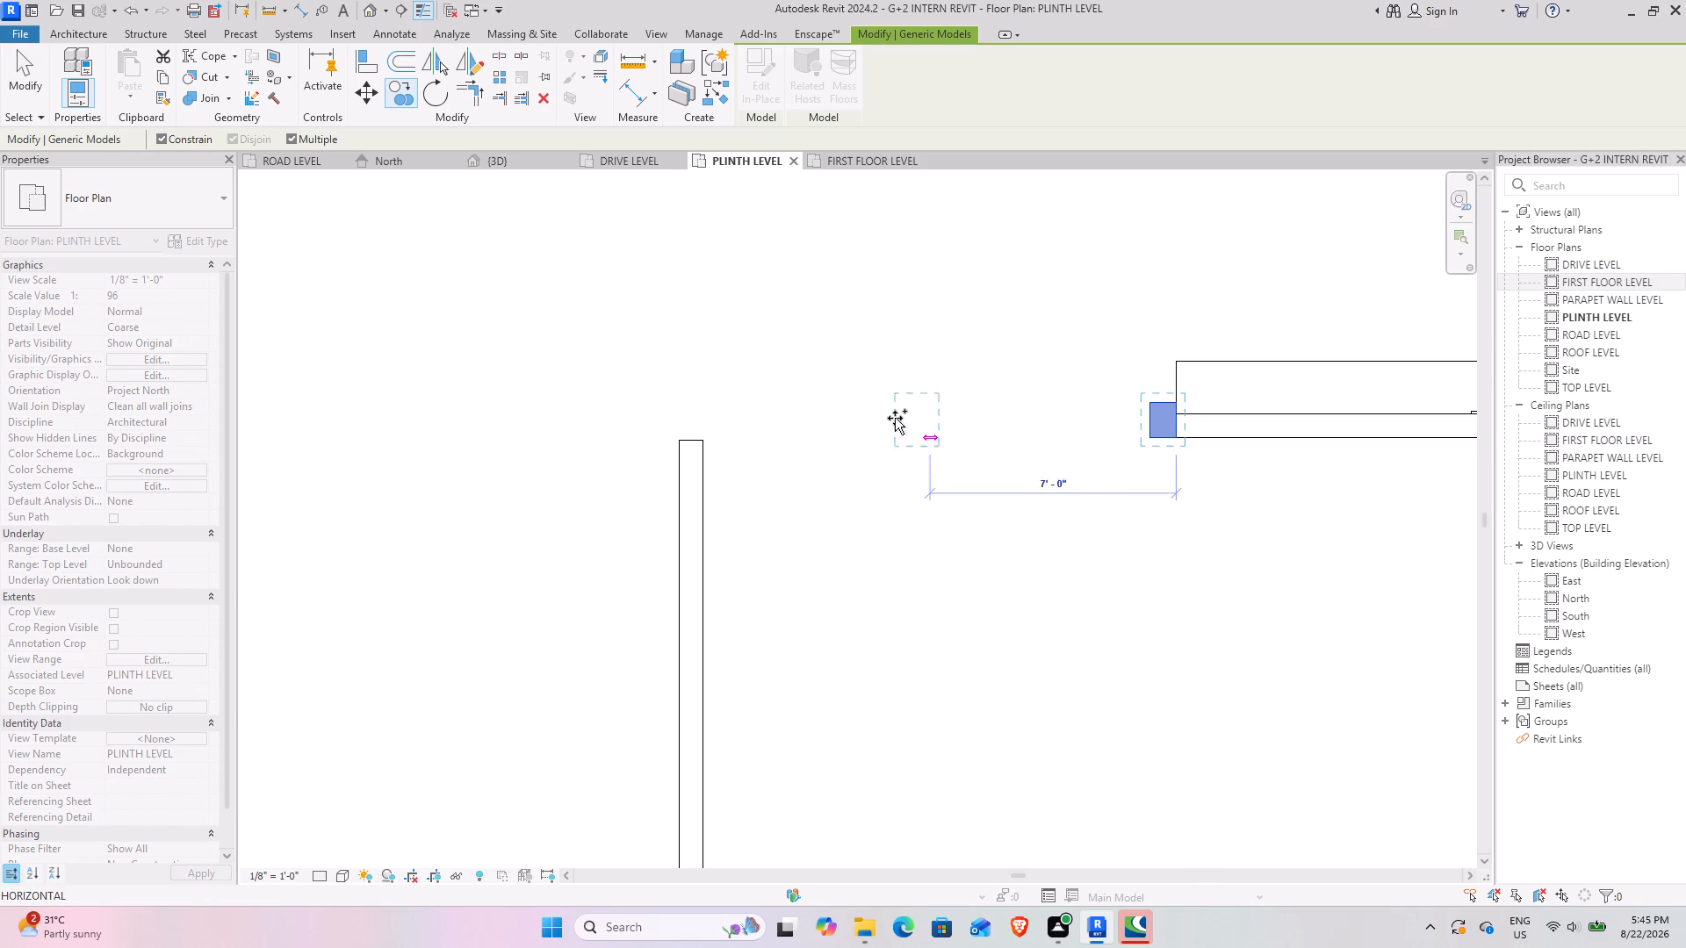
{"action": "left_click", "coordinate": [703, 436]}
{"action": "key", "text": "Escape"}
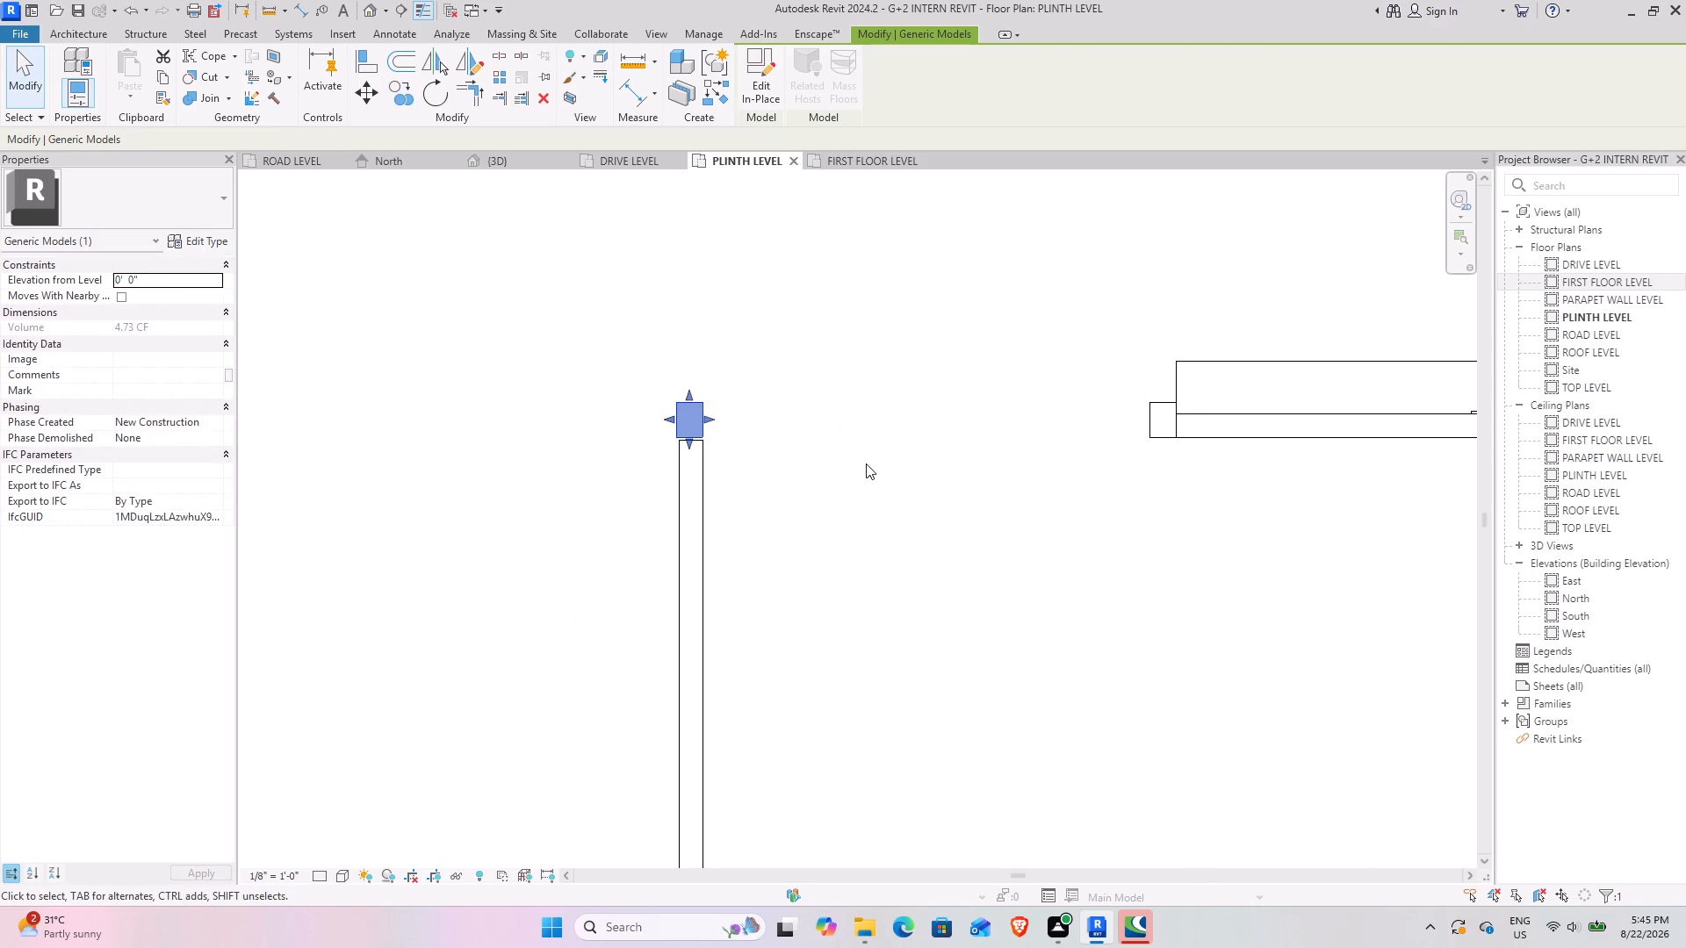
{"action": "key", "text": "Escape"}
Extend the new wall's outer end to meet the edge of the copied post, closing the gap.
{"action": "scroll", "coordinate": [645, 442], "scroll_direction": "up", "scroll_amount": 7}
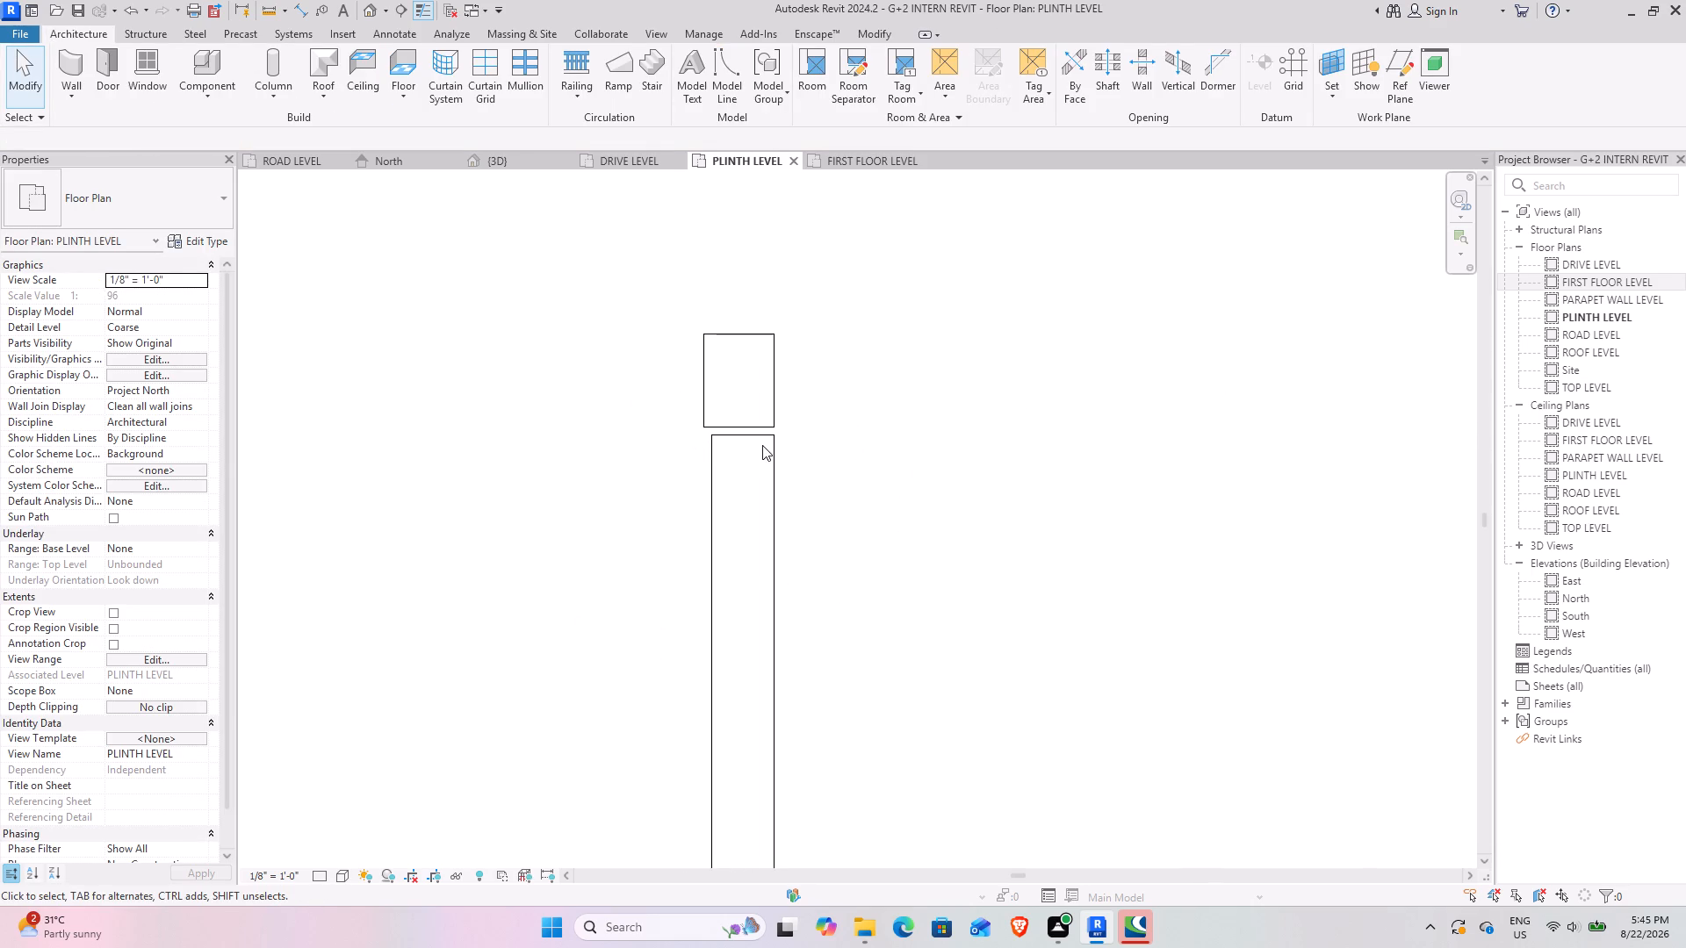
{"action": "left_click", "coordinate": [767, 439]}
{"action": "left_click_drag", "start_coordinate": [773, 433], "coordinate": [773, 419]}
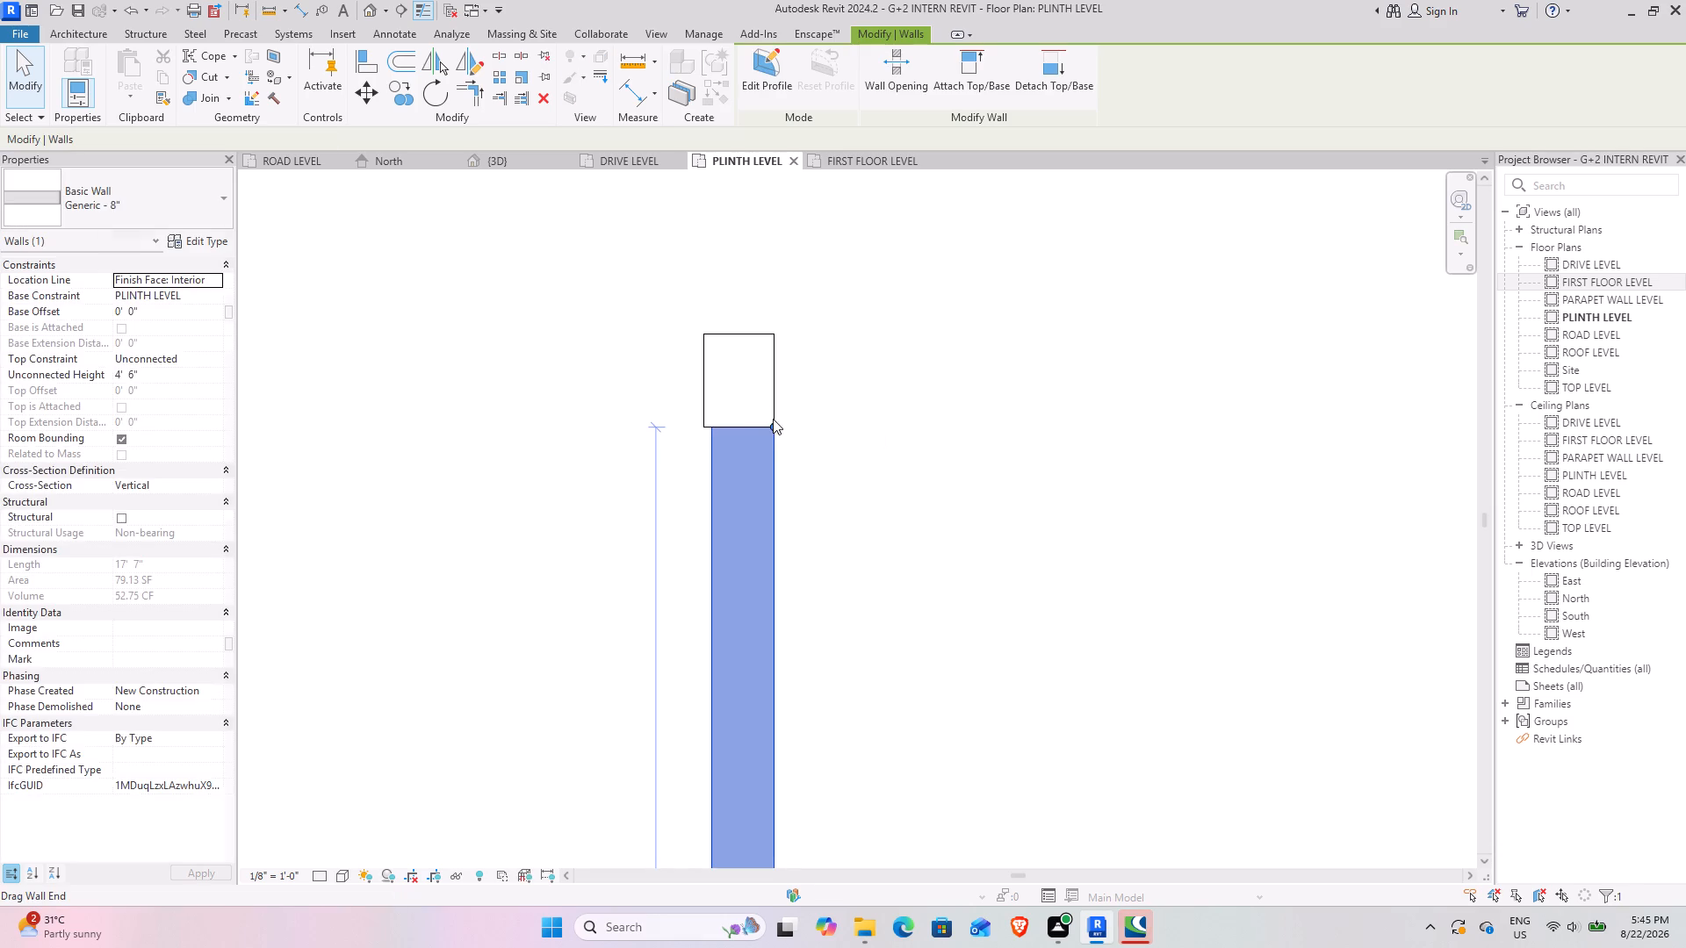
{"action": "left_click", "coordinate": [882, 458]}
{"action": "scroll", "coordinate": [845, 391], "scroll_direction": "down", "scroll_amount": 3}
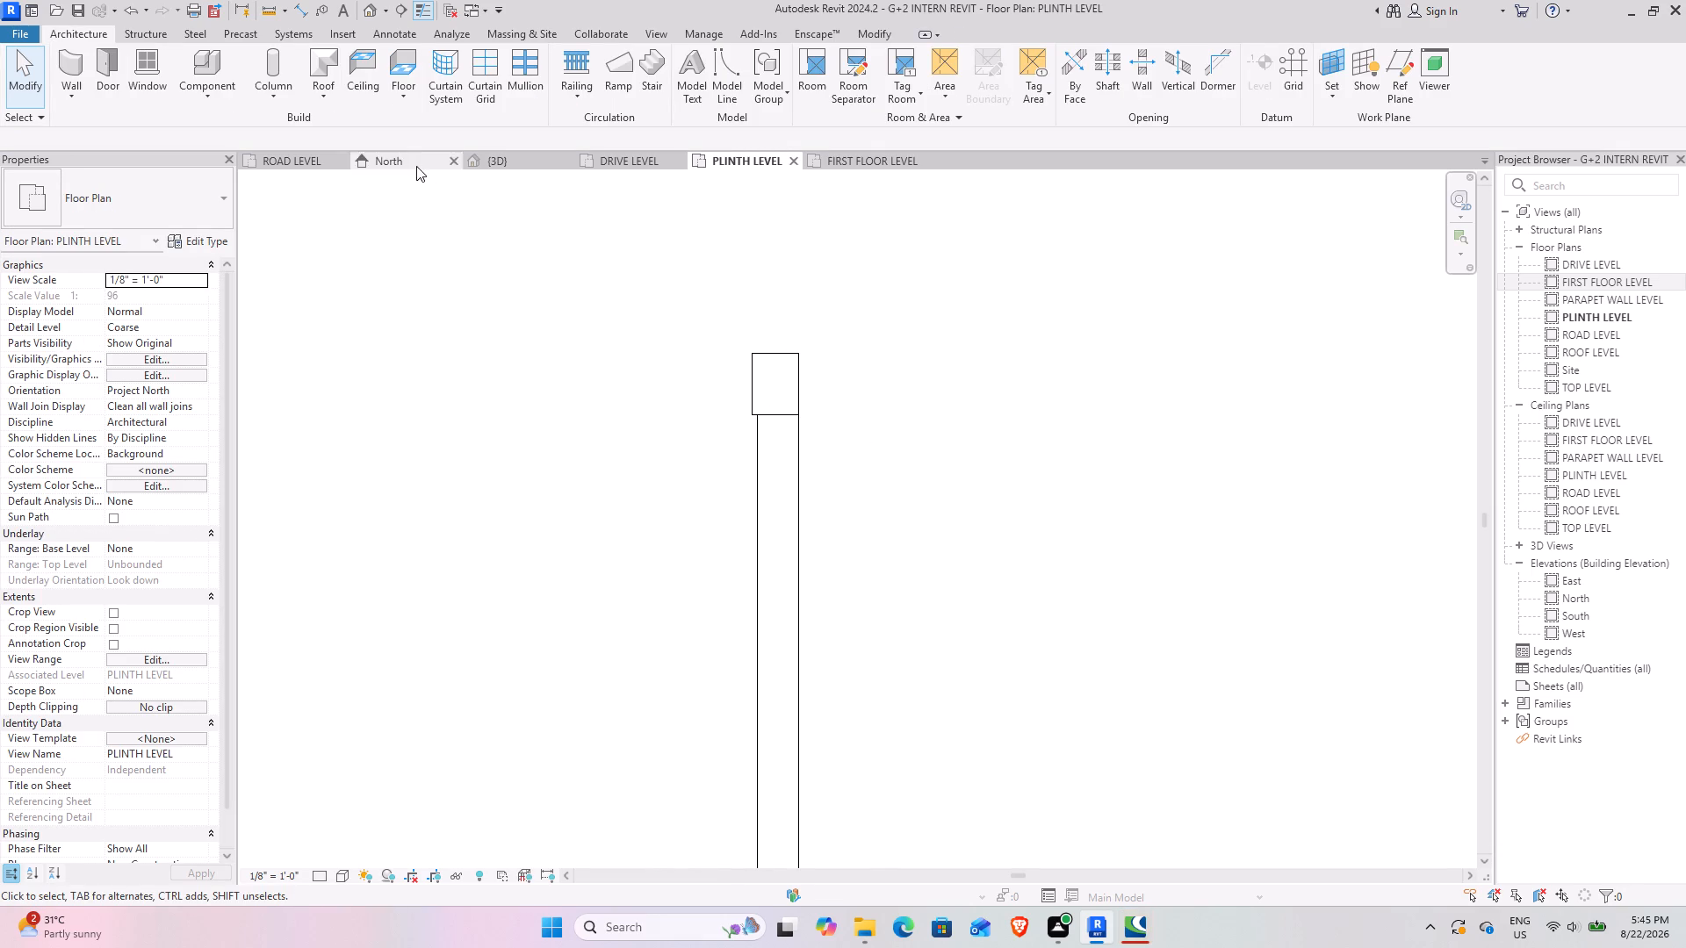
Examine the new side wall and copied post in the 3D view against the existing boundary wall and the strip-clad rear facade.
{"action": "left_click", "coordinate": [514, 160]}
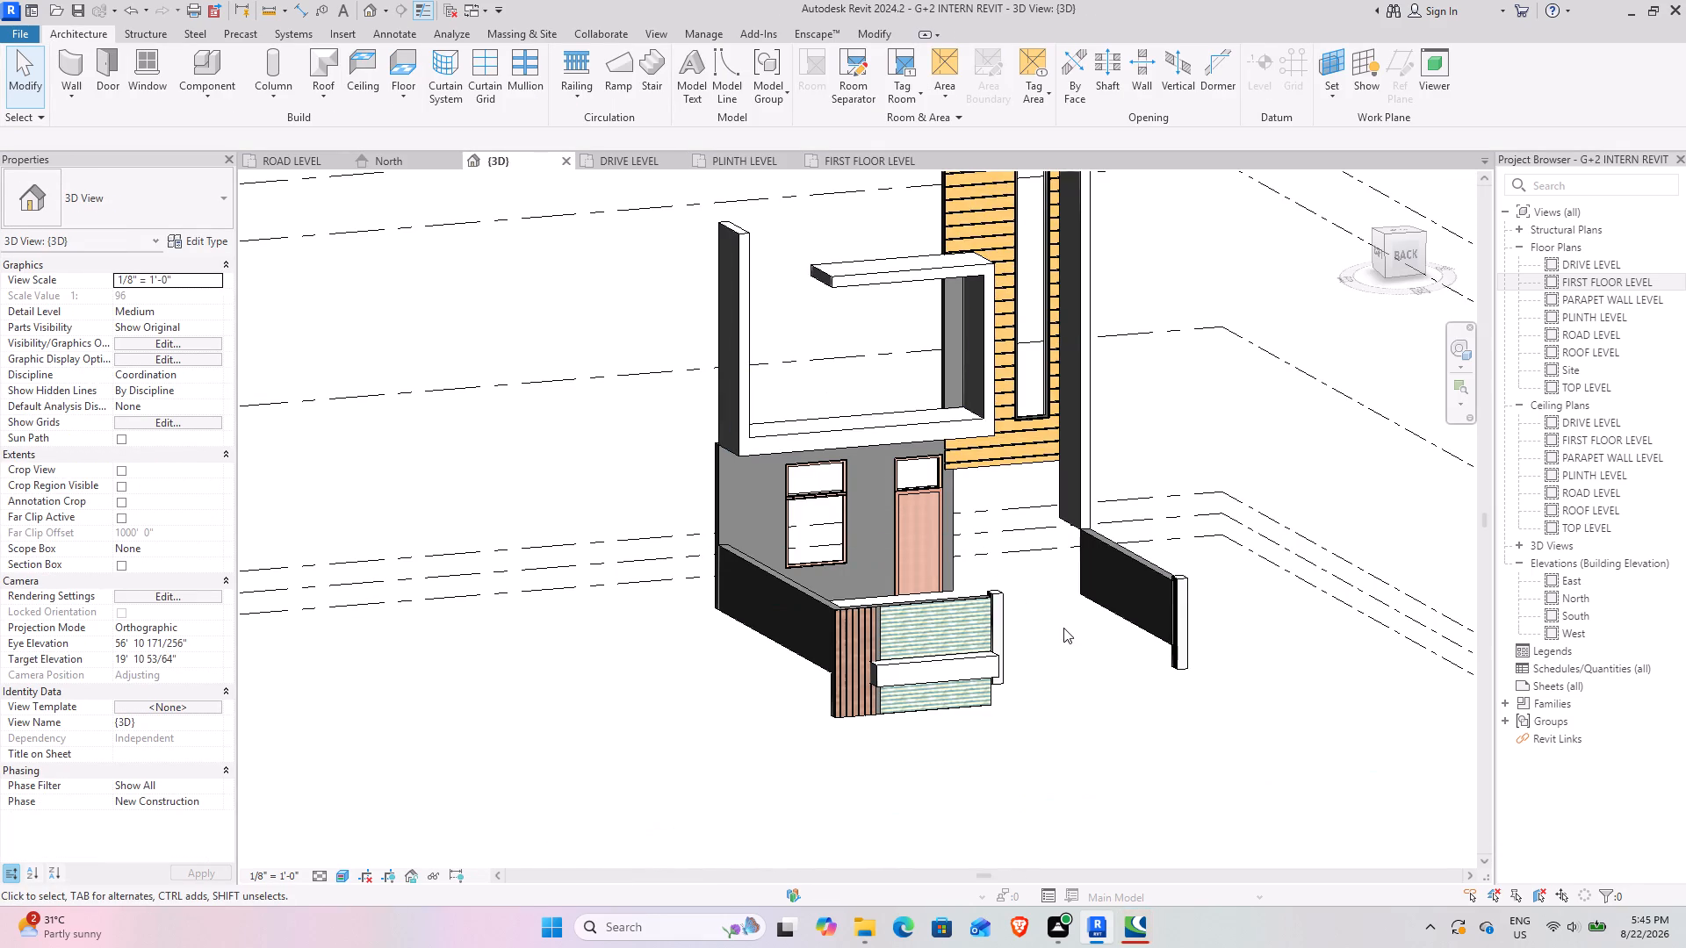
{"action": "middle_click_drag", "start_coordinate": [1063, 627], "coordinate": [909, 595], "text": "shift"}
{"action": "middle_click_drag", "start_coordinate": [899, 605], "coordinate": [994, 664], "text": "shift"}
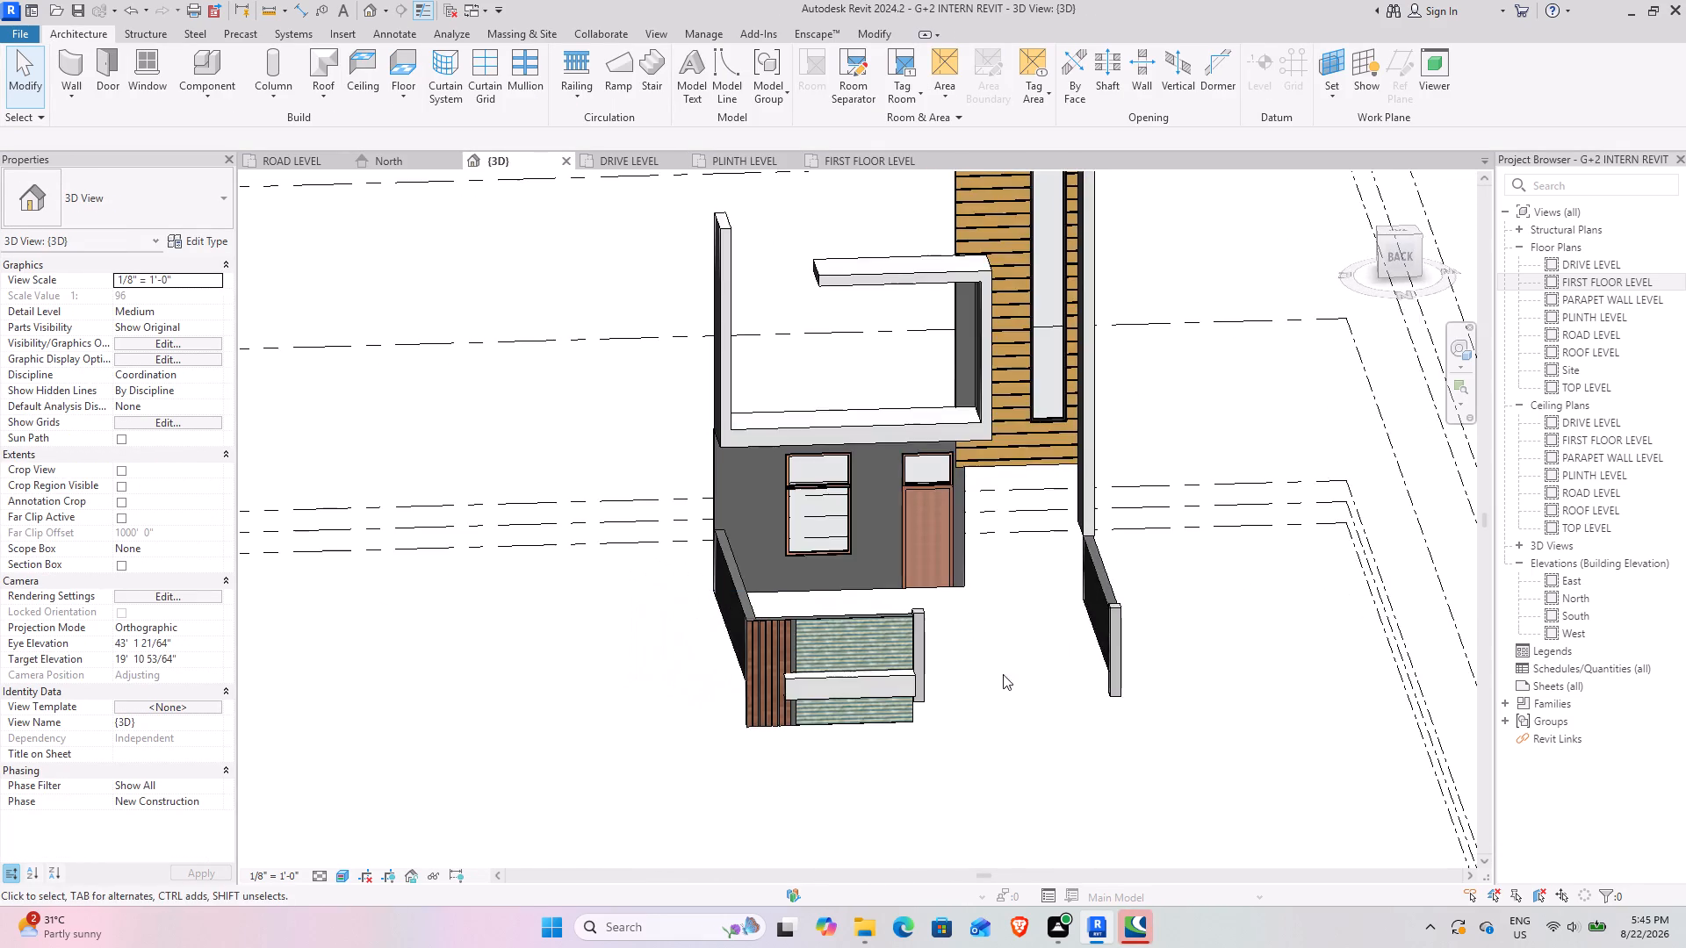
{"action": "middle_click_drag", "start_coordinate": [1028, 694], "coordinate": [983, 616]}
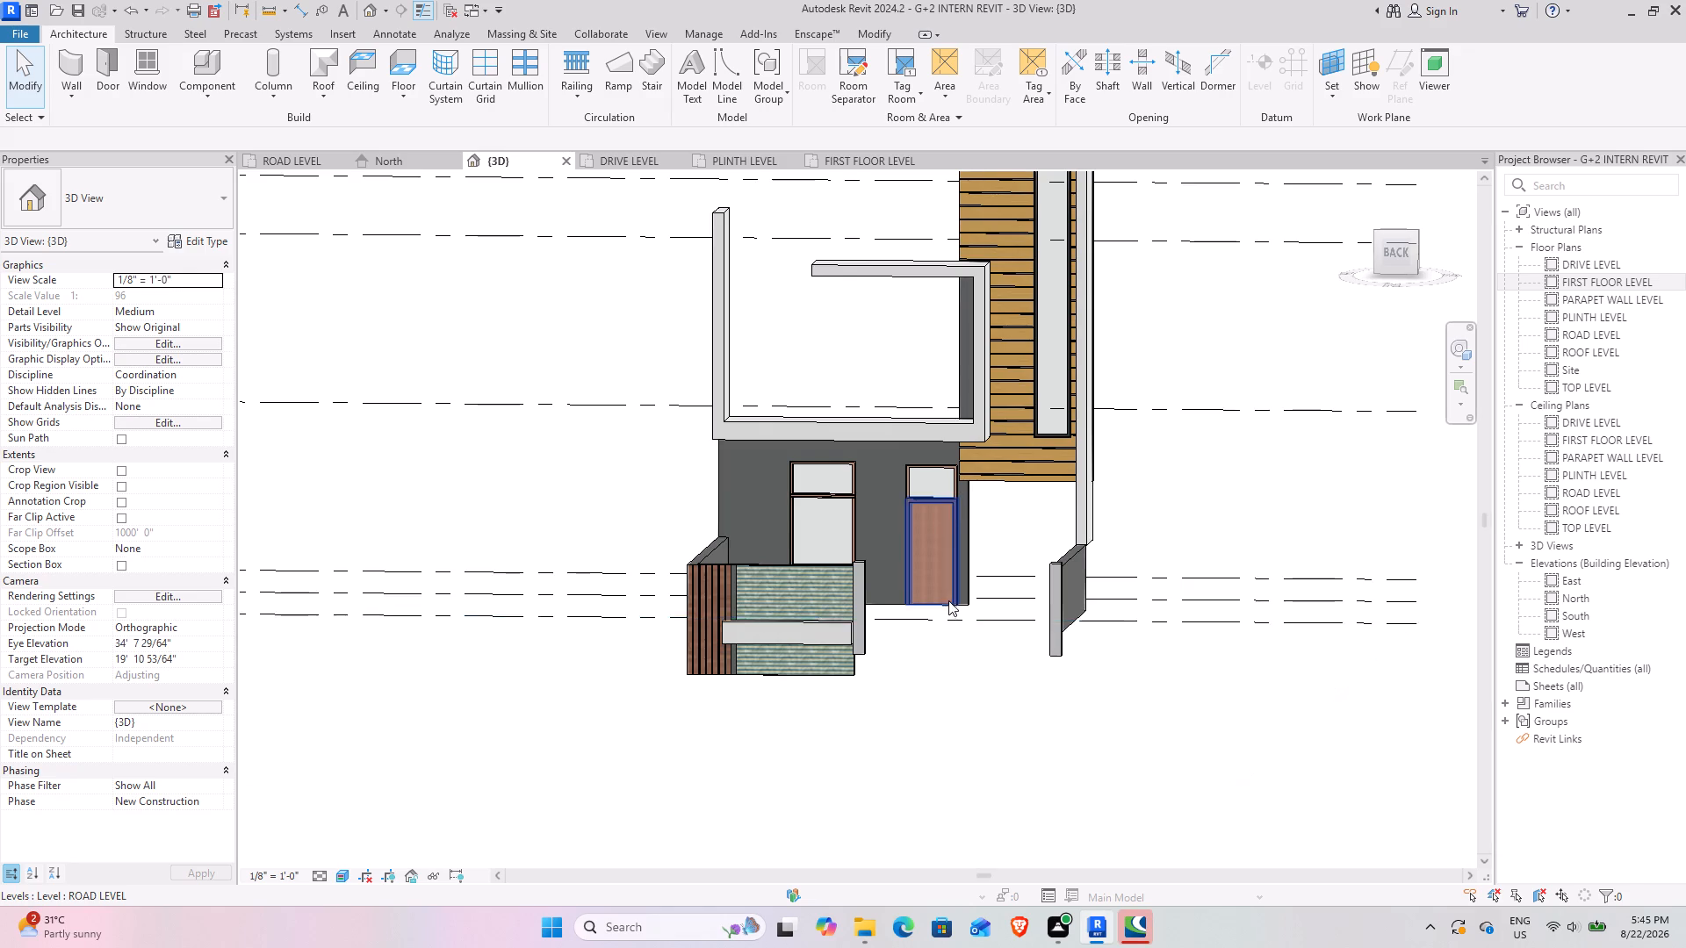
{"action": "scroll", "coordinate": [948, 600], "scroll_direction": "down", "scroll_amount": 3}
{"action": "middle_click_drag", "start_coordinate": [920, 626], "coordinate": [905, 593], "text": "shift"}
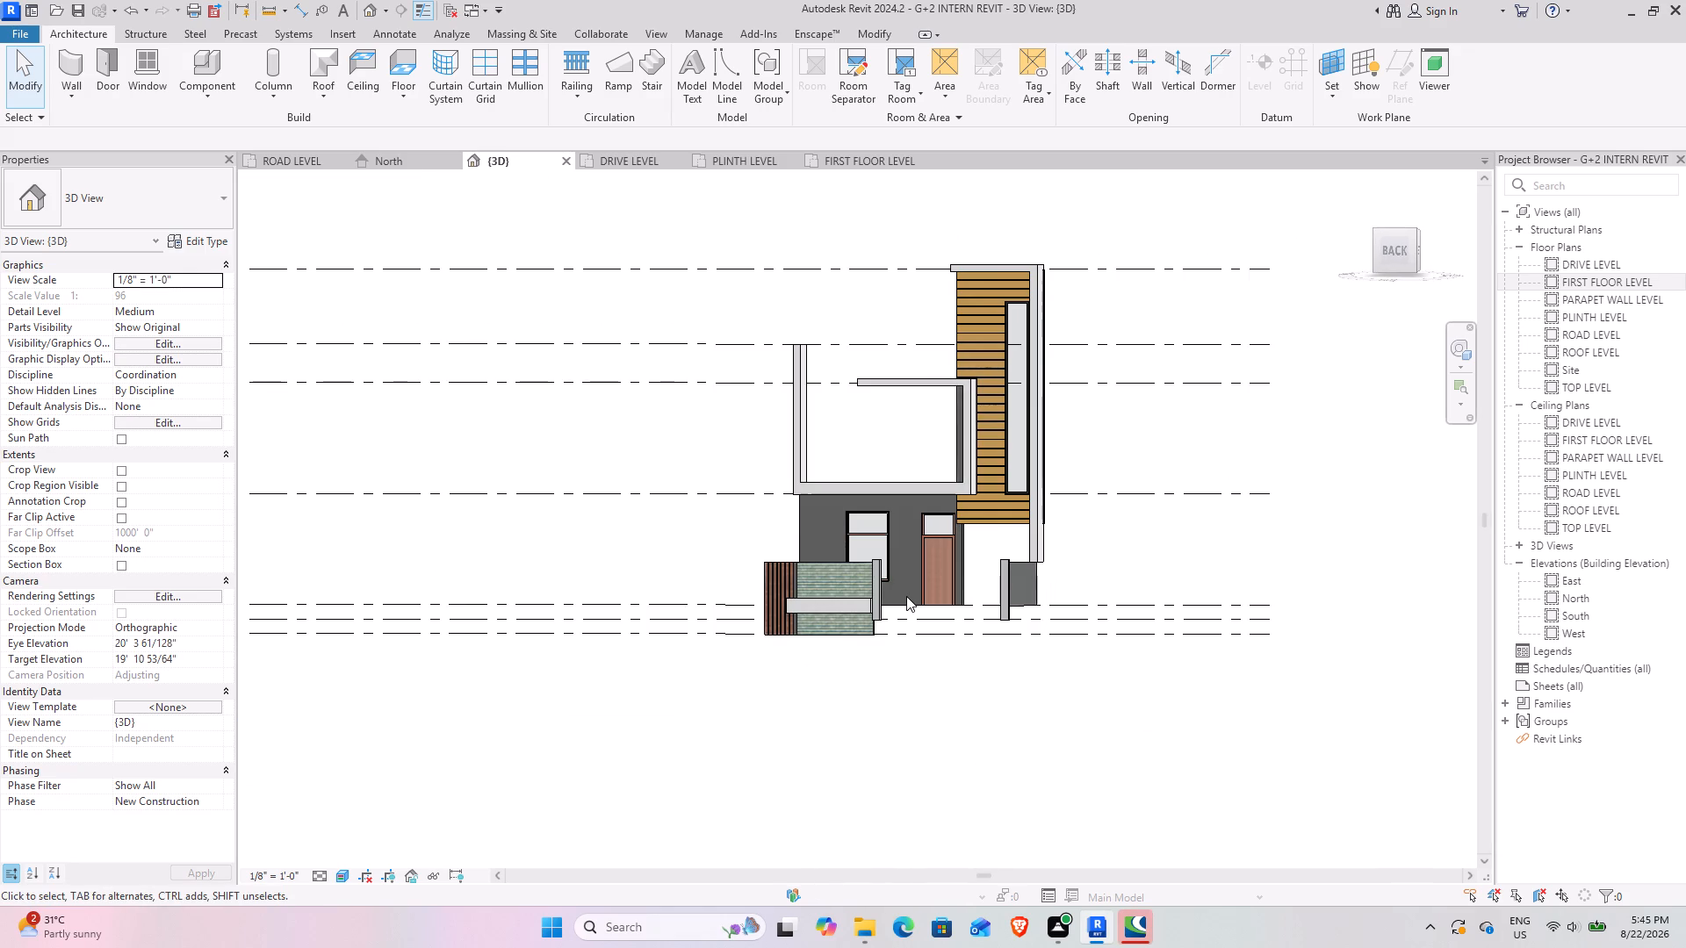
{"action": "scroll", "coordinate": [816, 562], "scroll_direction": "up", "scroll_amount": 4}
{"action": "scroll", "coordinate": [1113, 420], "scroll_direction": "up", "scroll_amount": 5}
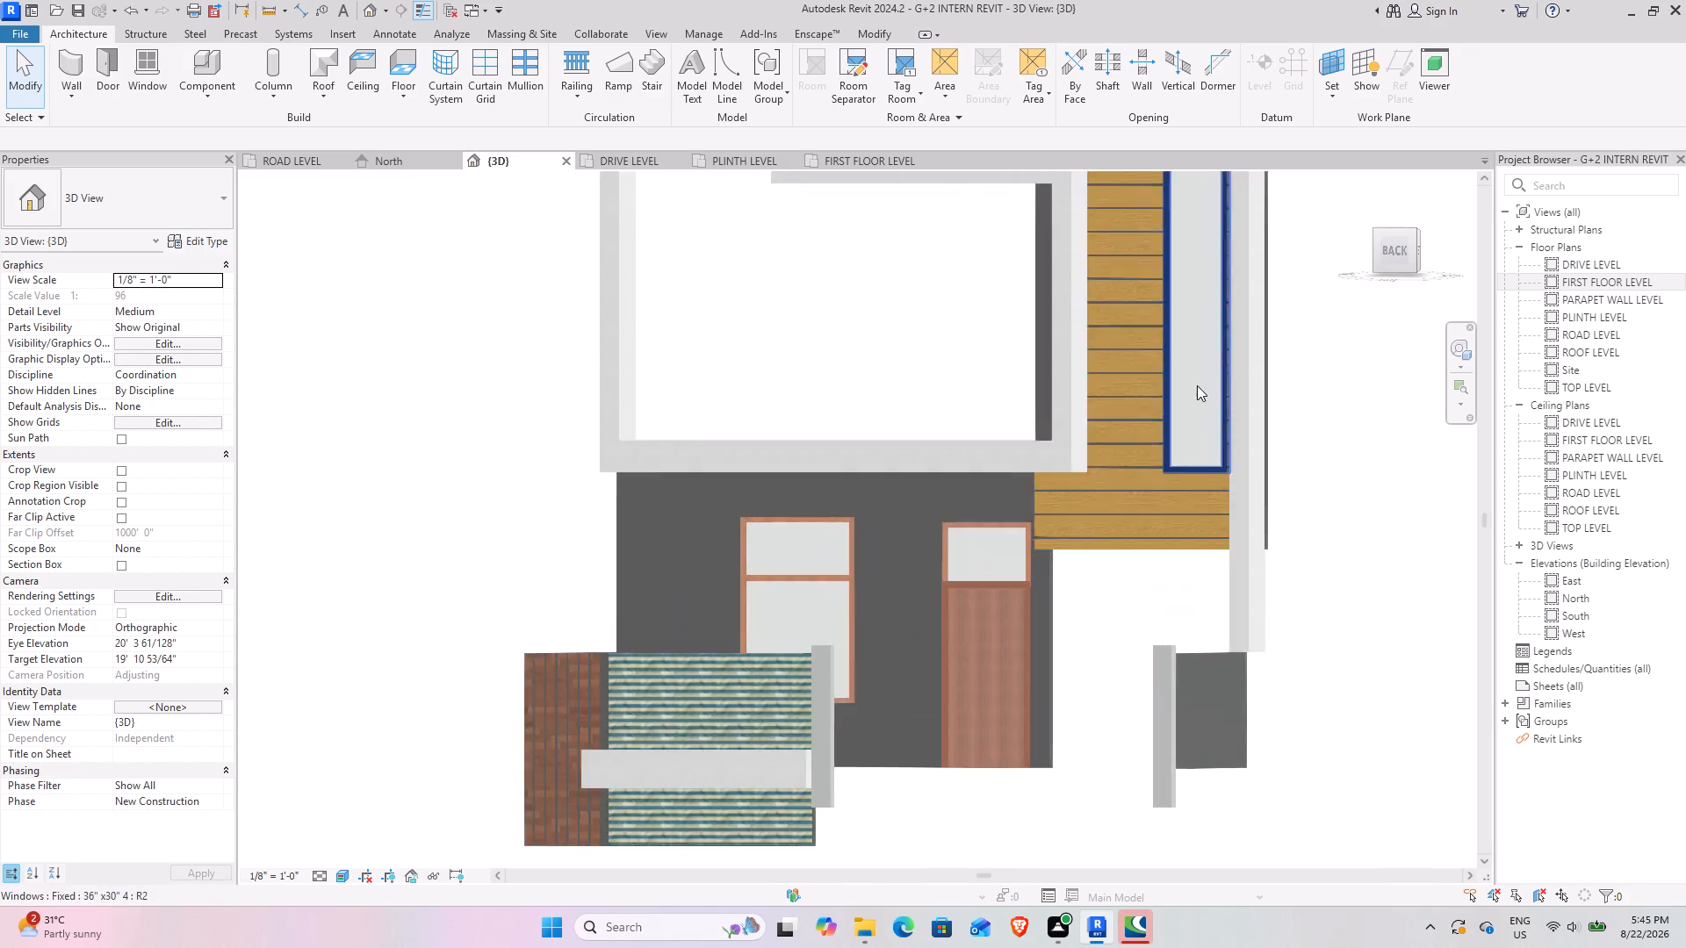
{"action": "scroll", "coordinate": [1197, 385], "scroll_direction": "up", "scroll_amount": 7}
{"action": "scroll", "coordinate": [1052, 612], "scroll_direction": "down", "scroll_amount": 4}
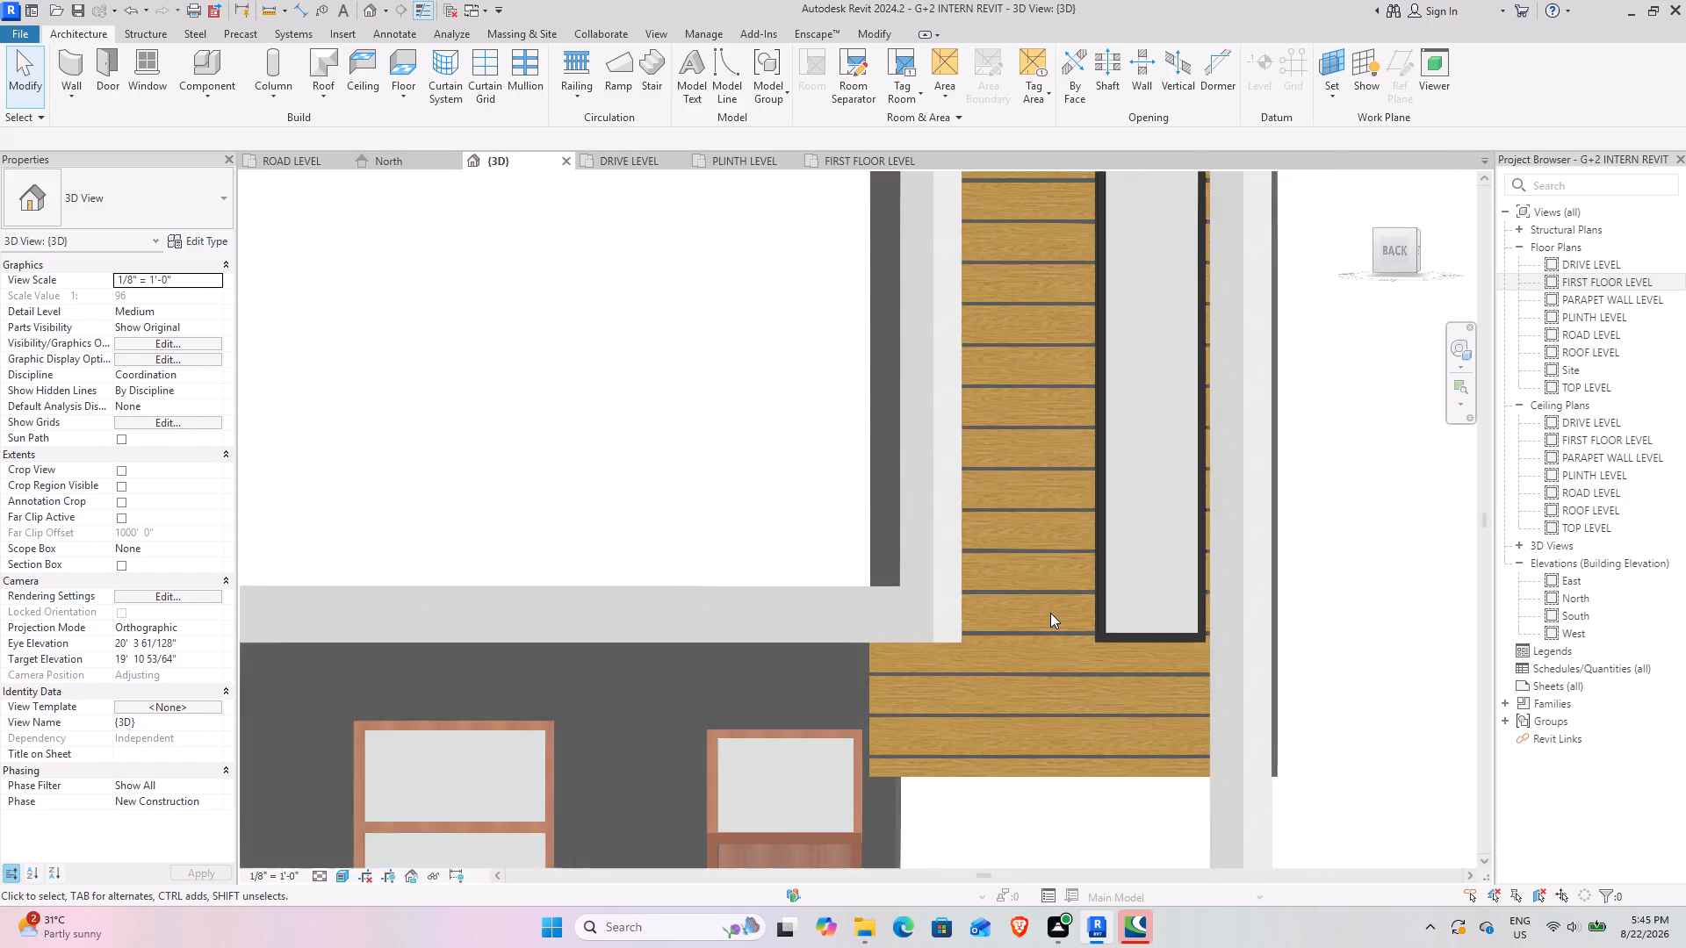
{"action": "scroll", "coordinate": [1050, 613], "scroll_direction": "down", "scroll_amount": 9}
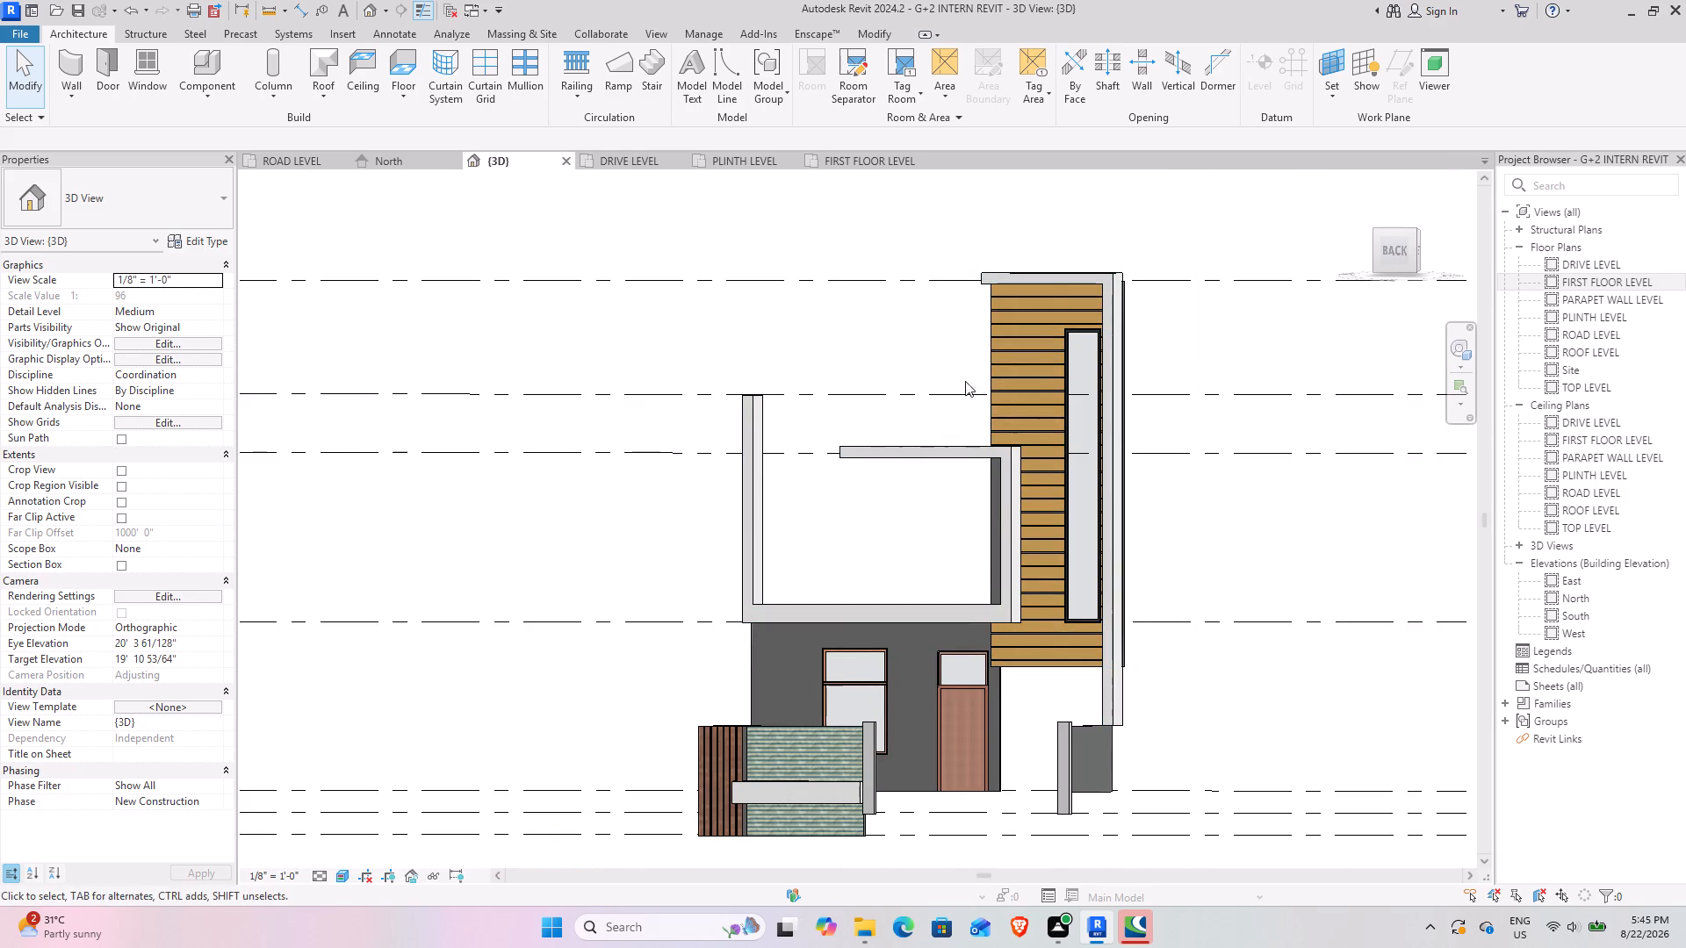
Open the generic model that holds the rear facade's strip cladding for in-place editing.
{"action": "left_click", "coordinate": [1035, 346]}
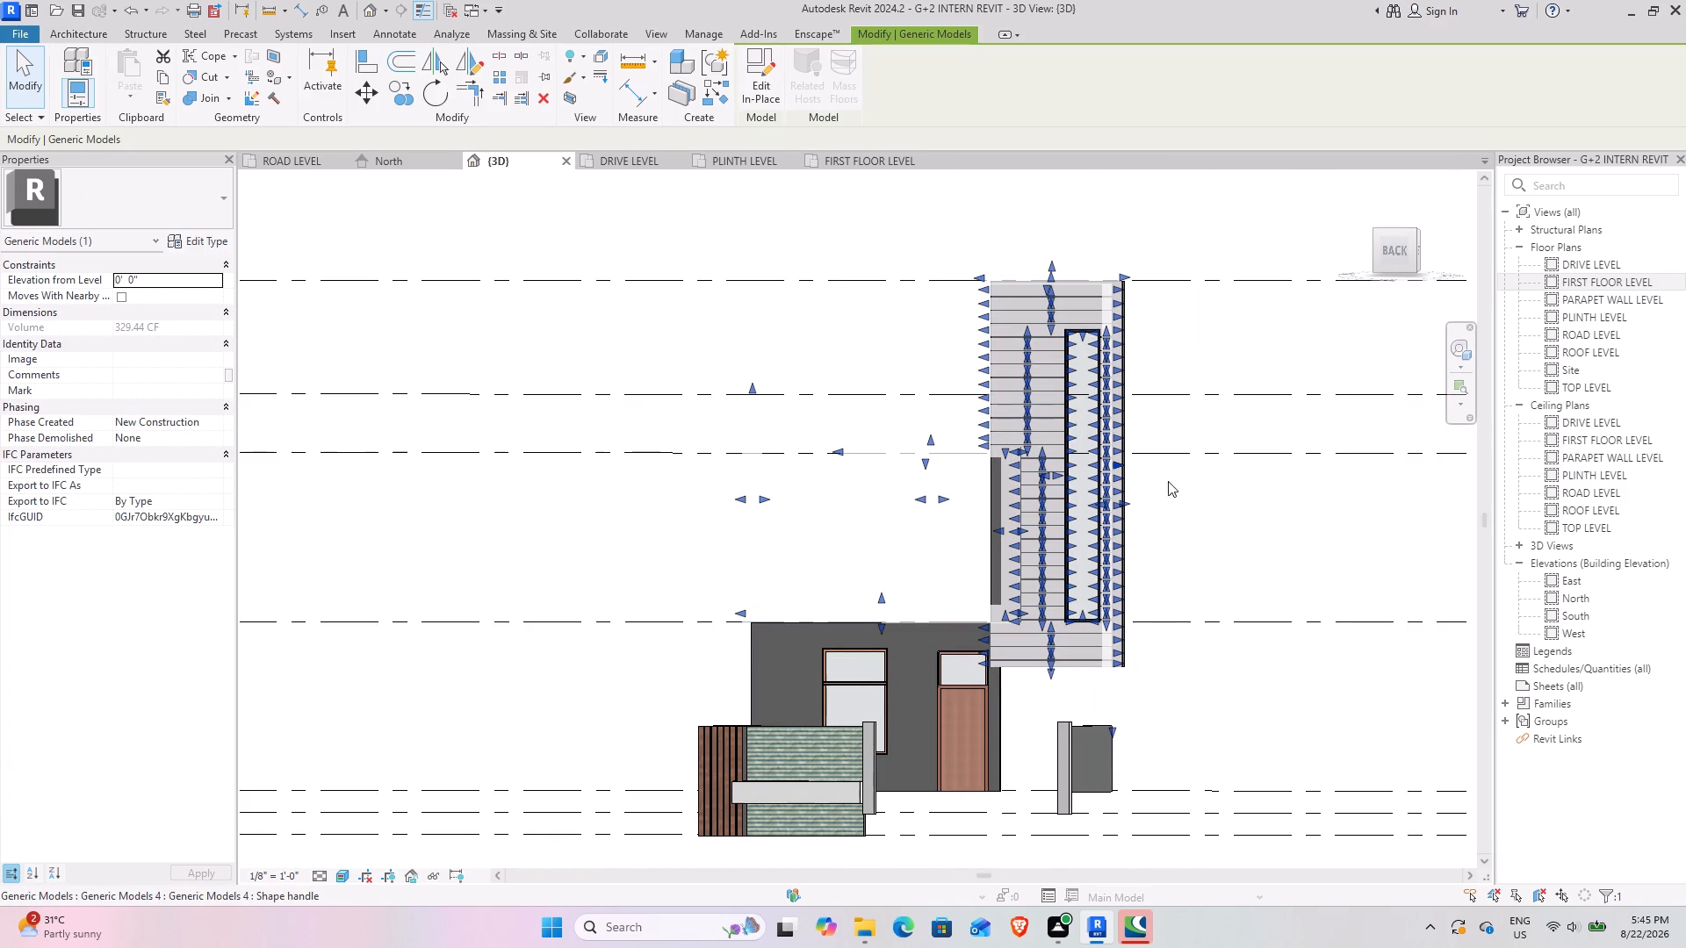
{"action": "left_click", "coordinate": [1250, 540]}
{"action": "left_click", "coordinate": [1005, 364]}
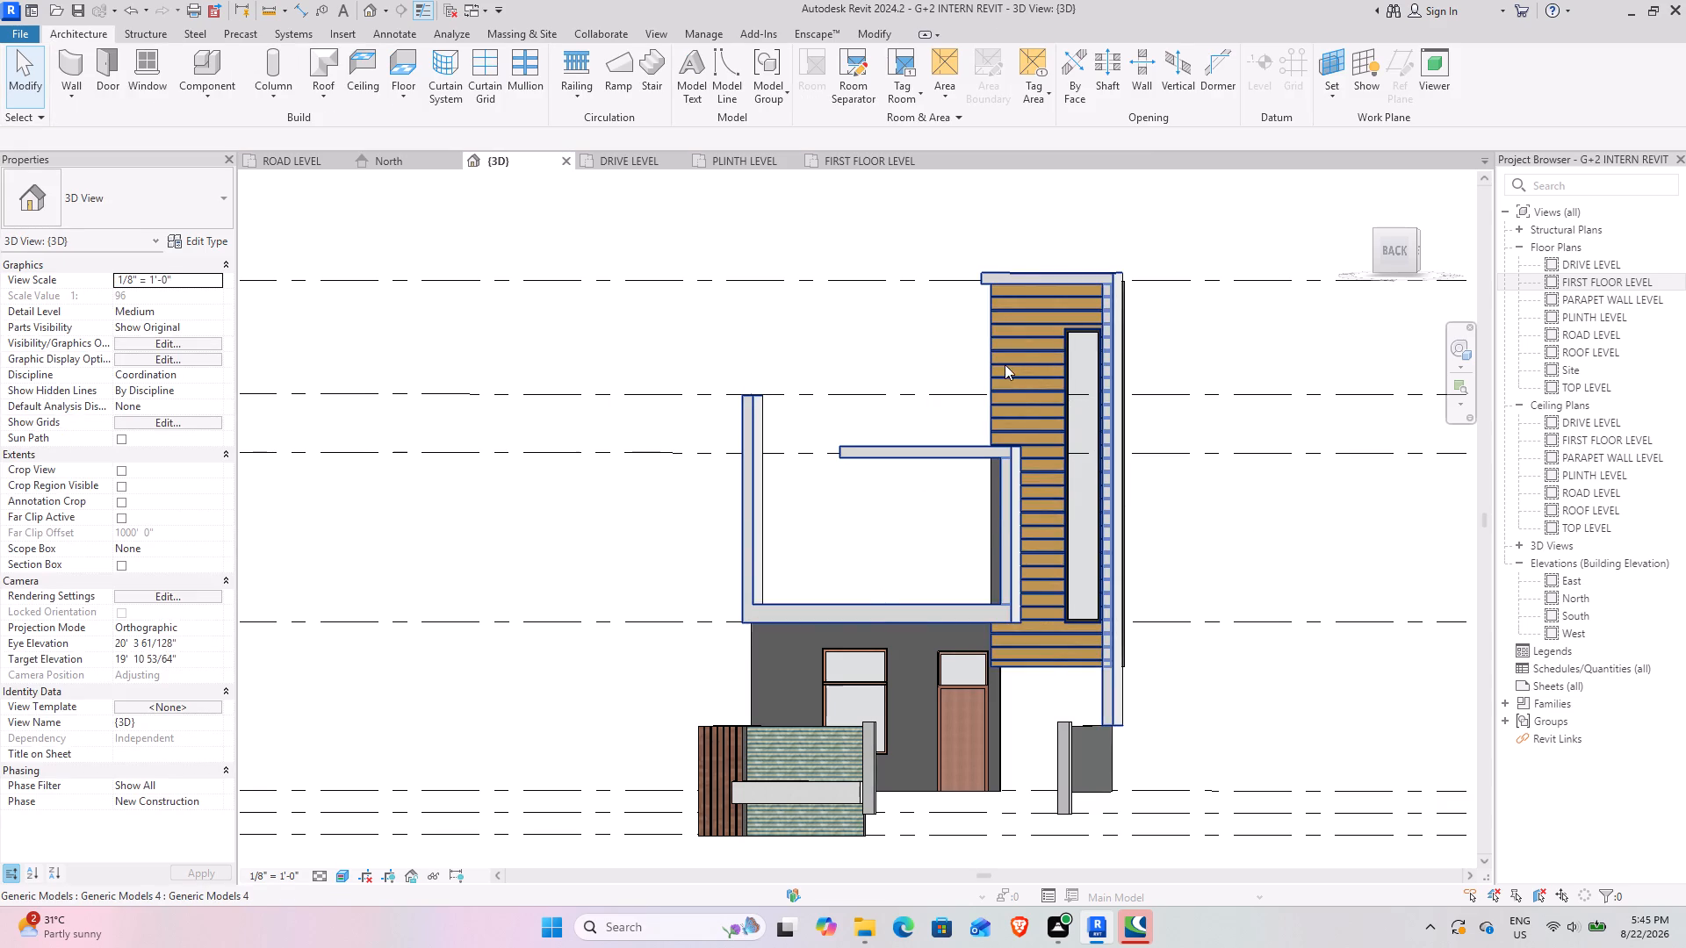
{"action": "left_click", "coordinate": [755, 63]}
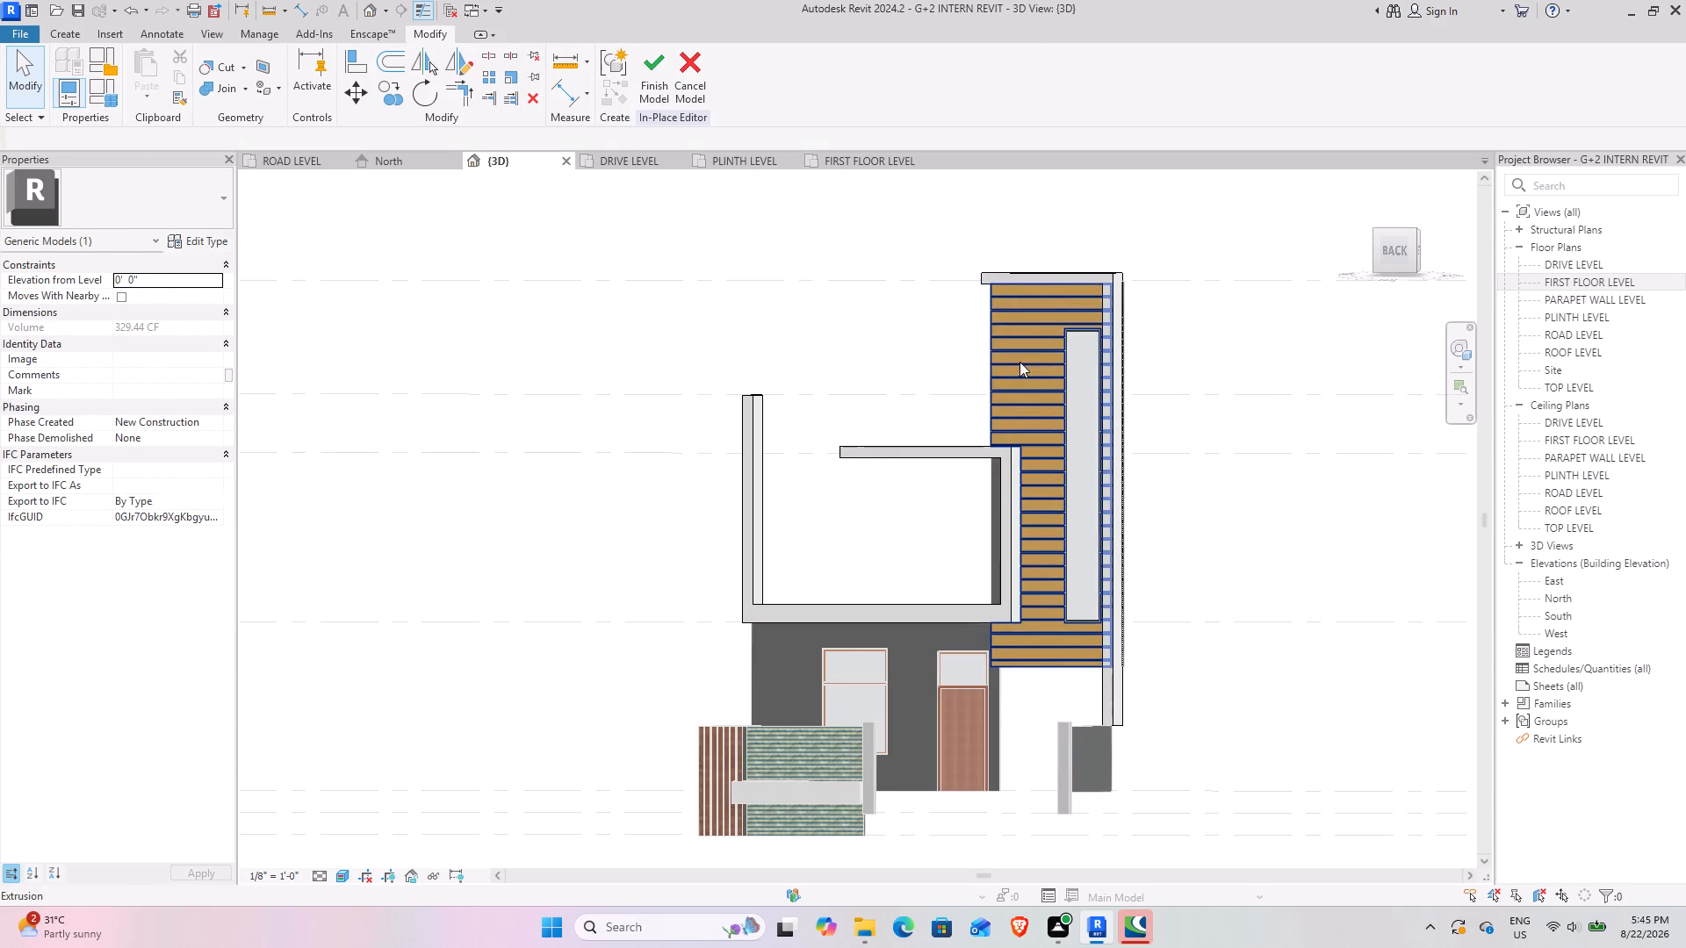
Search the project materials for WOOD, assign Softwood, Lumber to the strip cladding extrusion, and finish the in-place model.
{"action": "left_click", "coordinate": [1021, 362]}
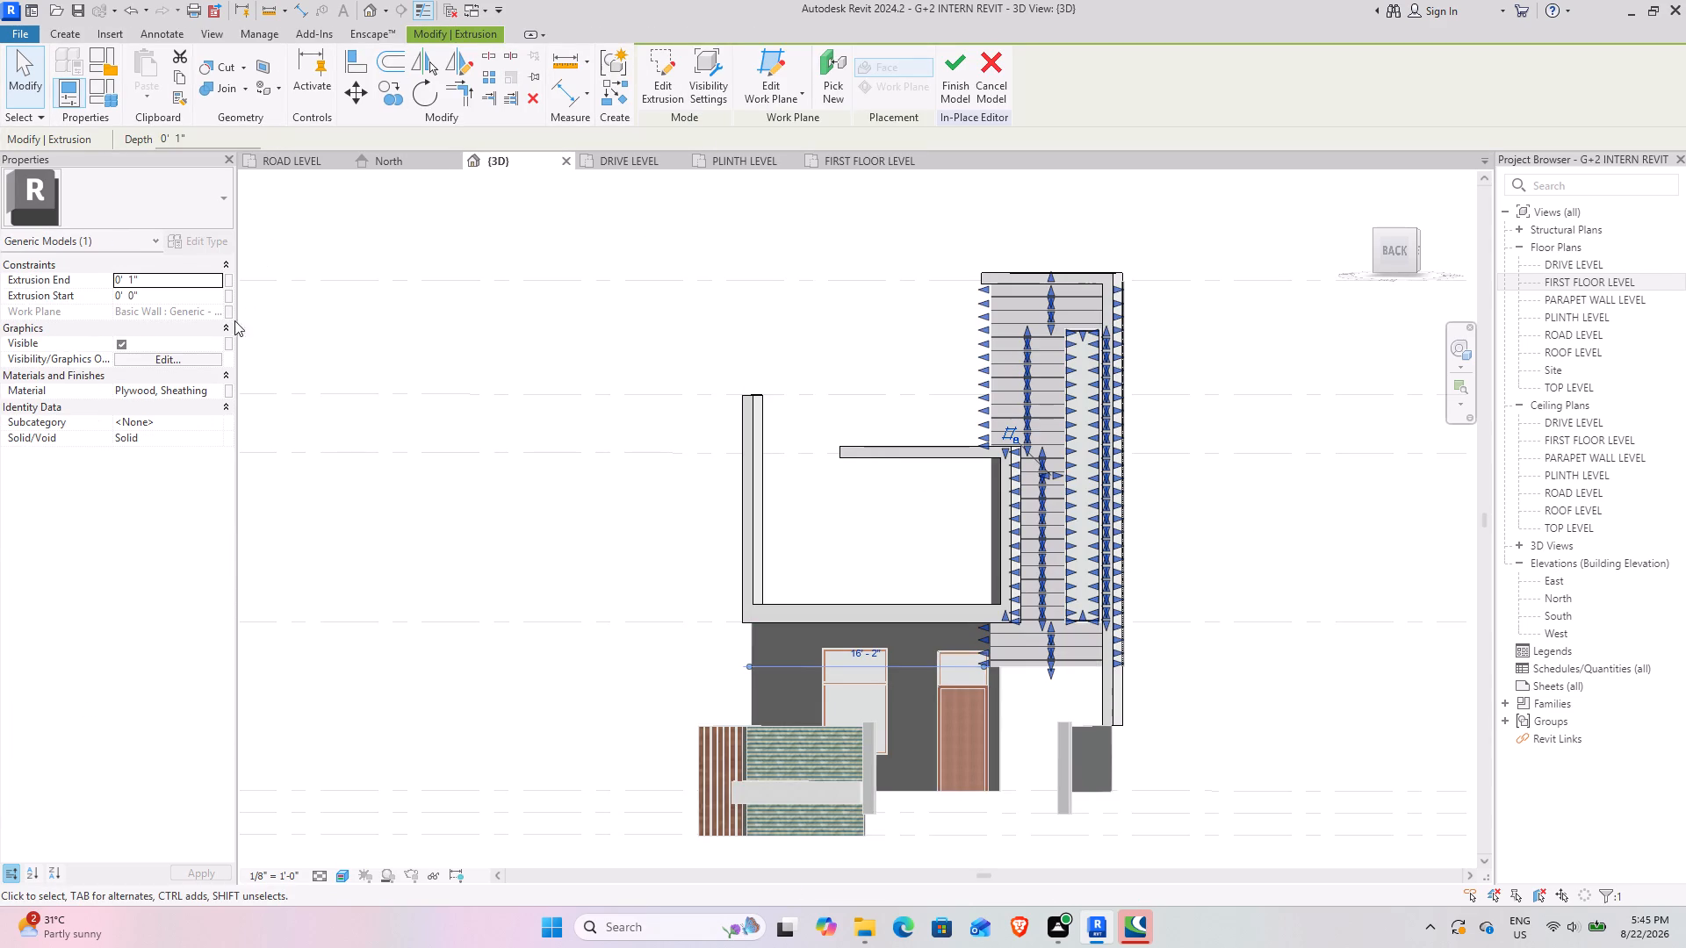
{"action": "left_click", "coordinate": [215, 394]}
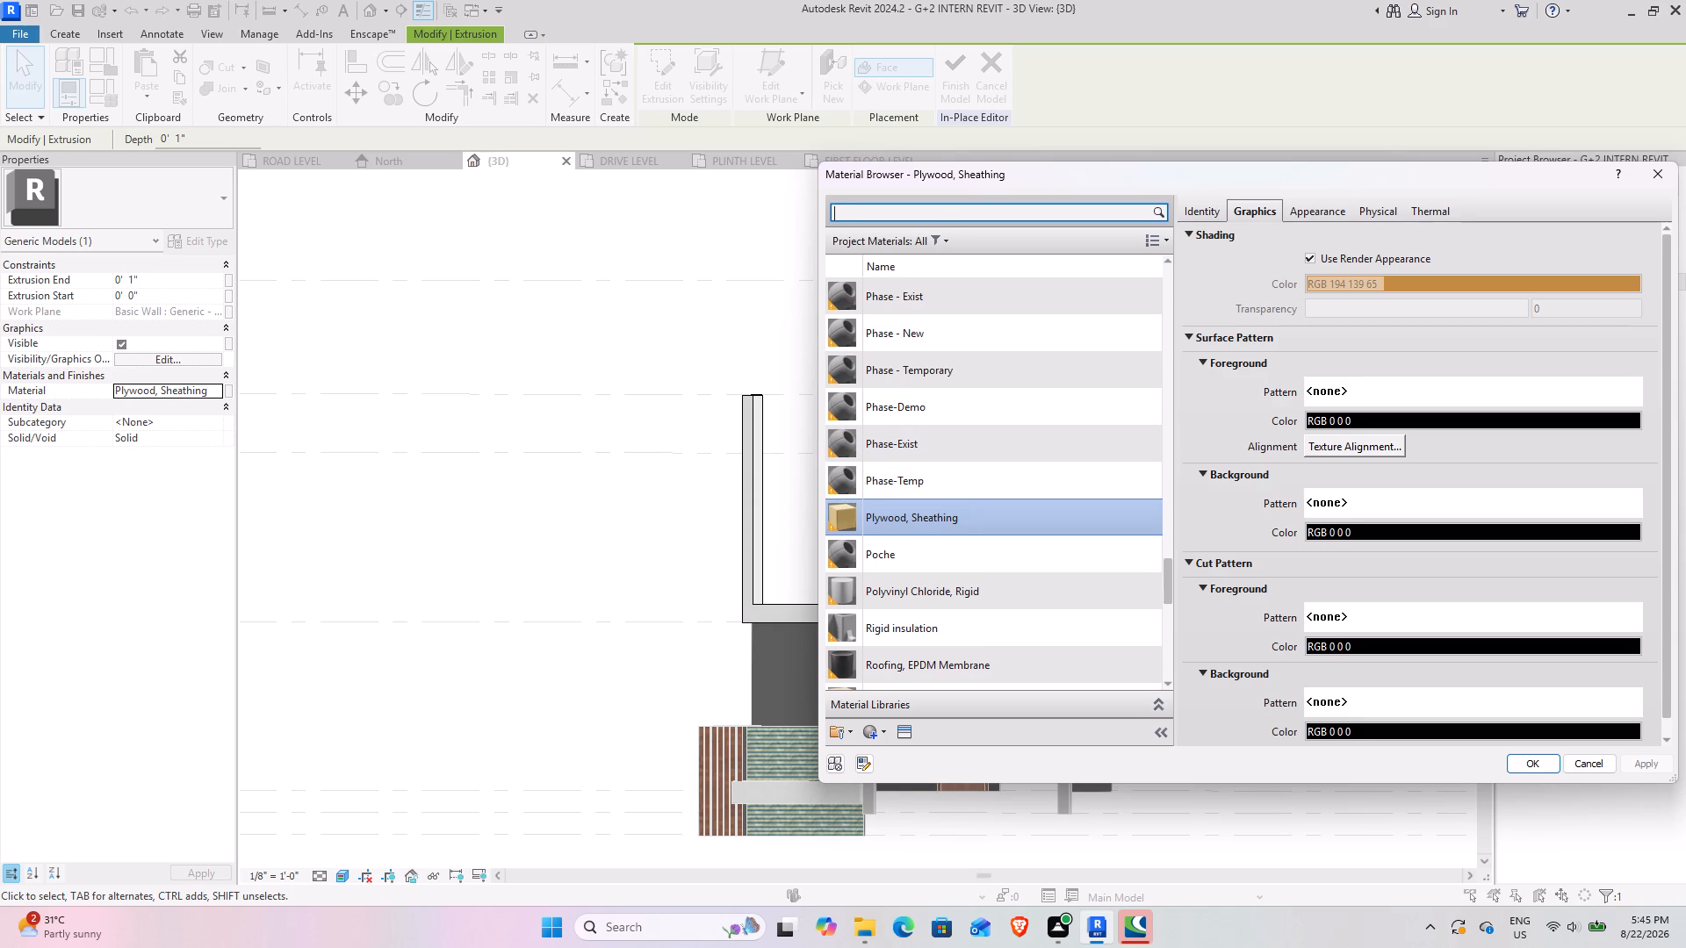
{"action": "left_click", "coordinate": [948, 221]}
{"action": "left_click", "coordinate": [945, 212]}
{"action": "type", "text": "WOO"}
{"action": "key", "text": "d"}
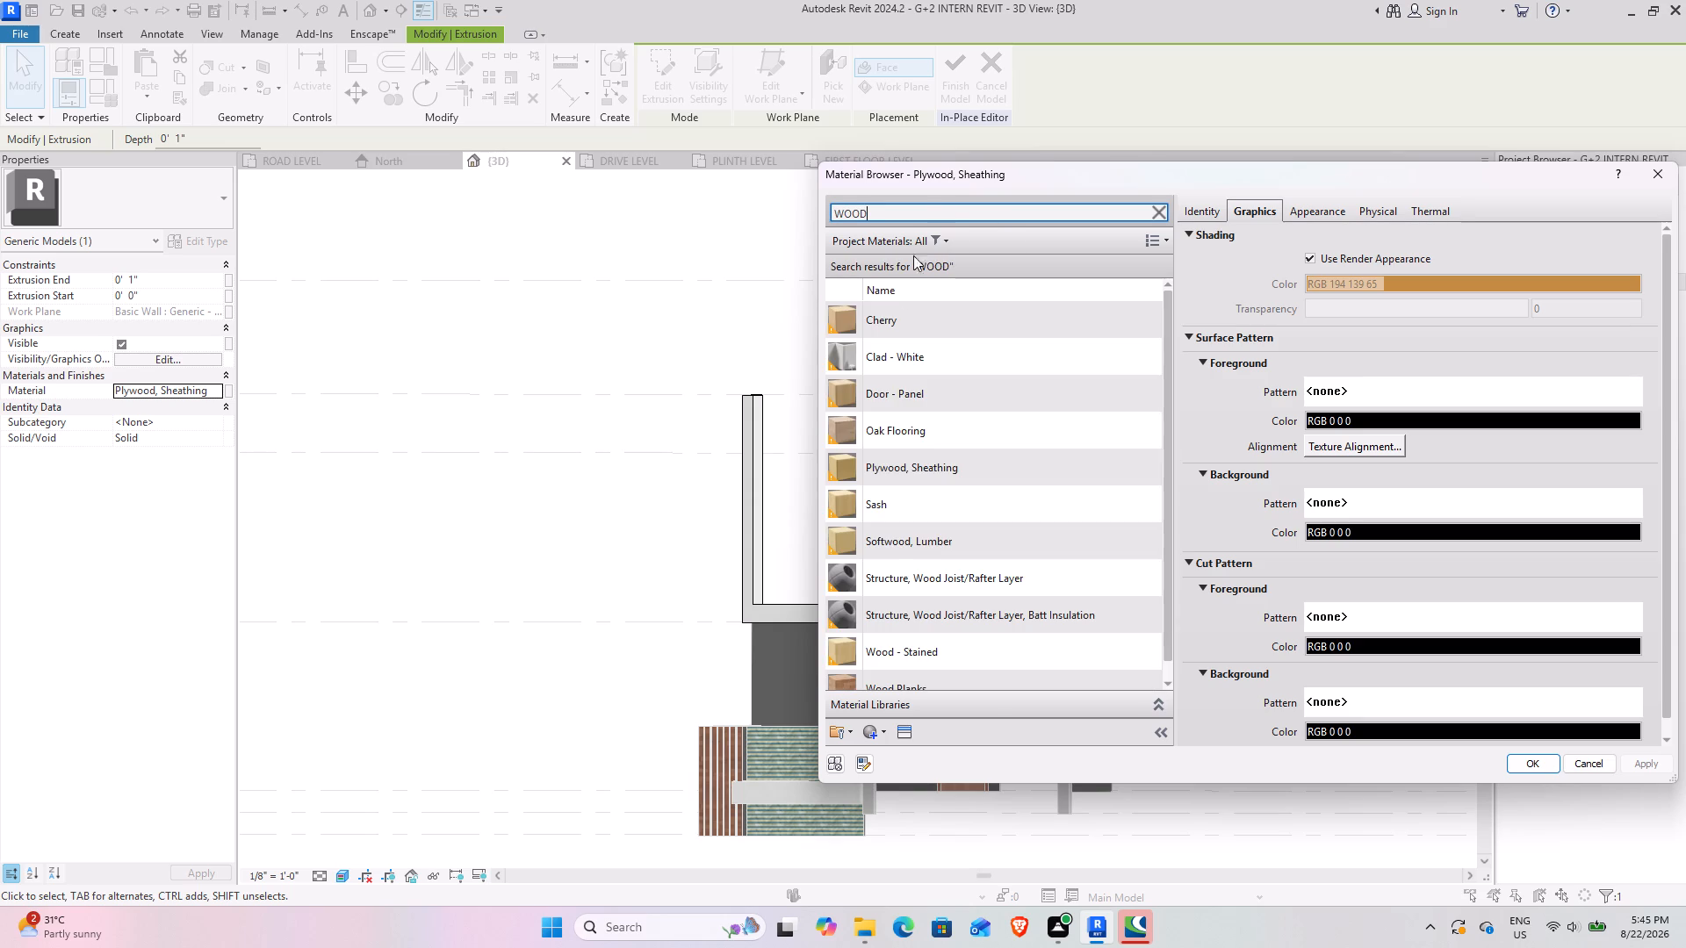
{"action": "left_click", "coordinate": [968, 434]}
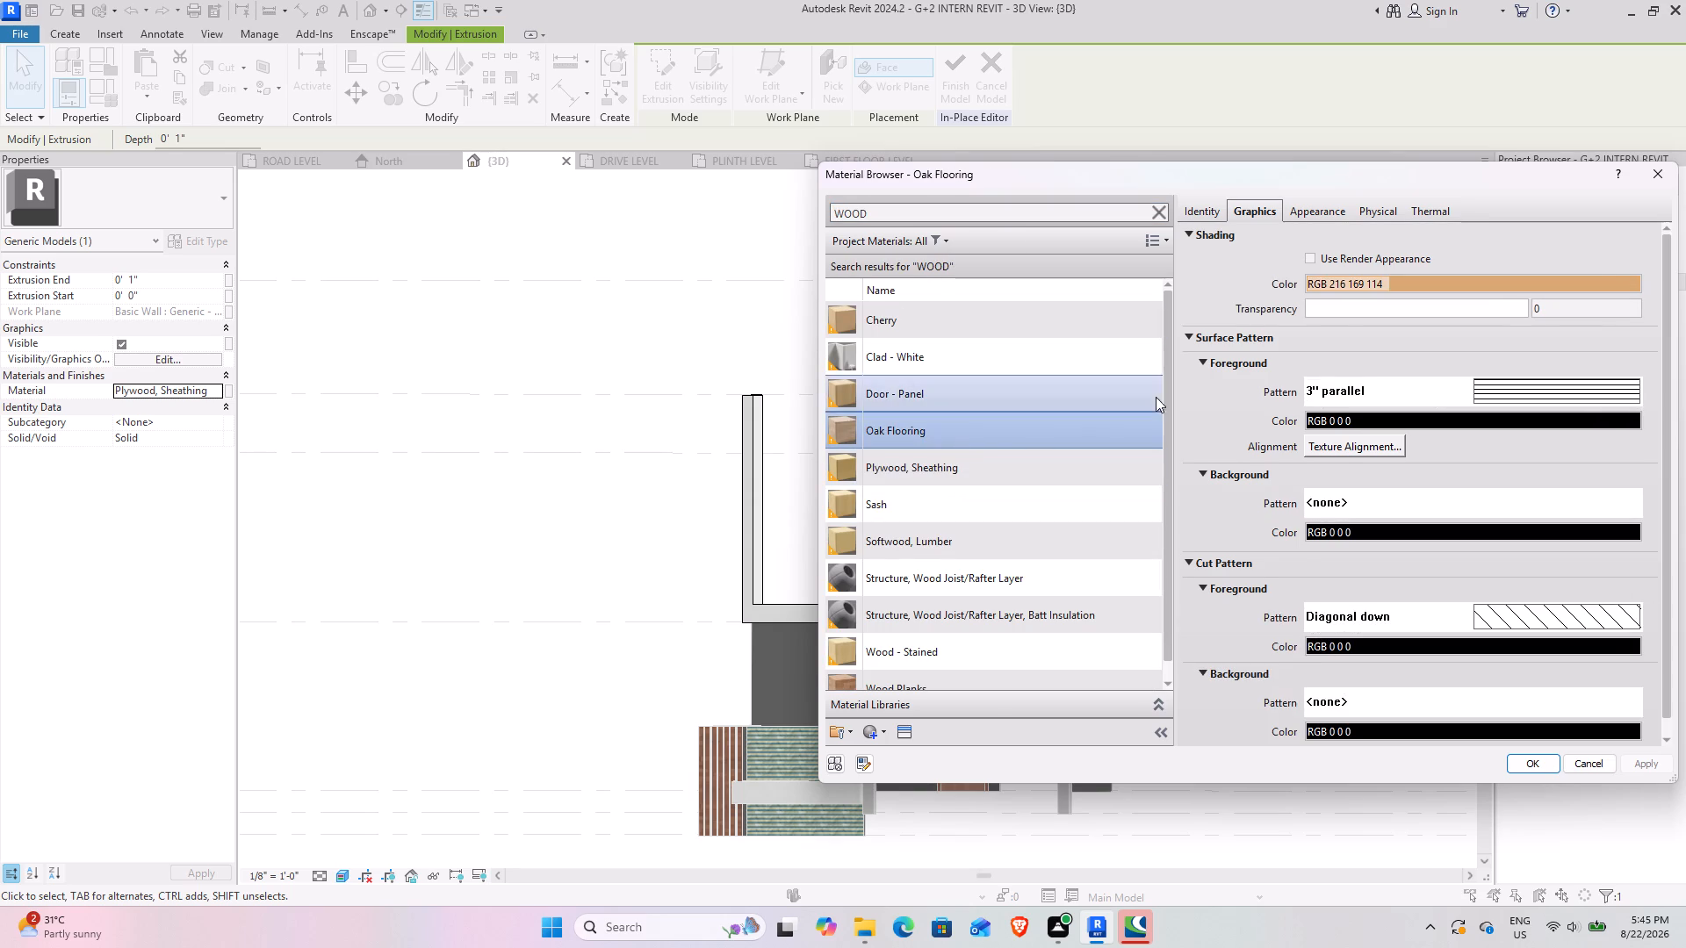
{"action": "left_click", "coordinate": [1319, 215]}
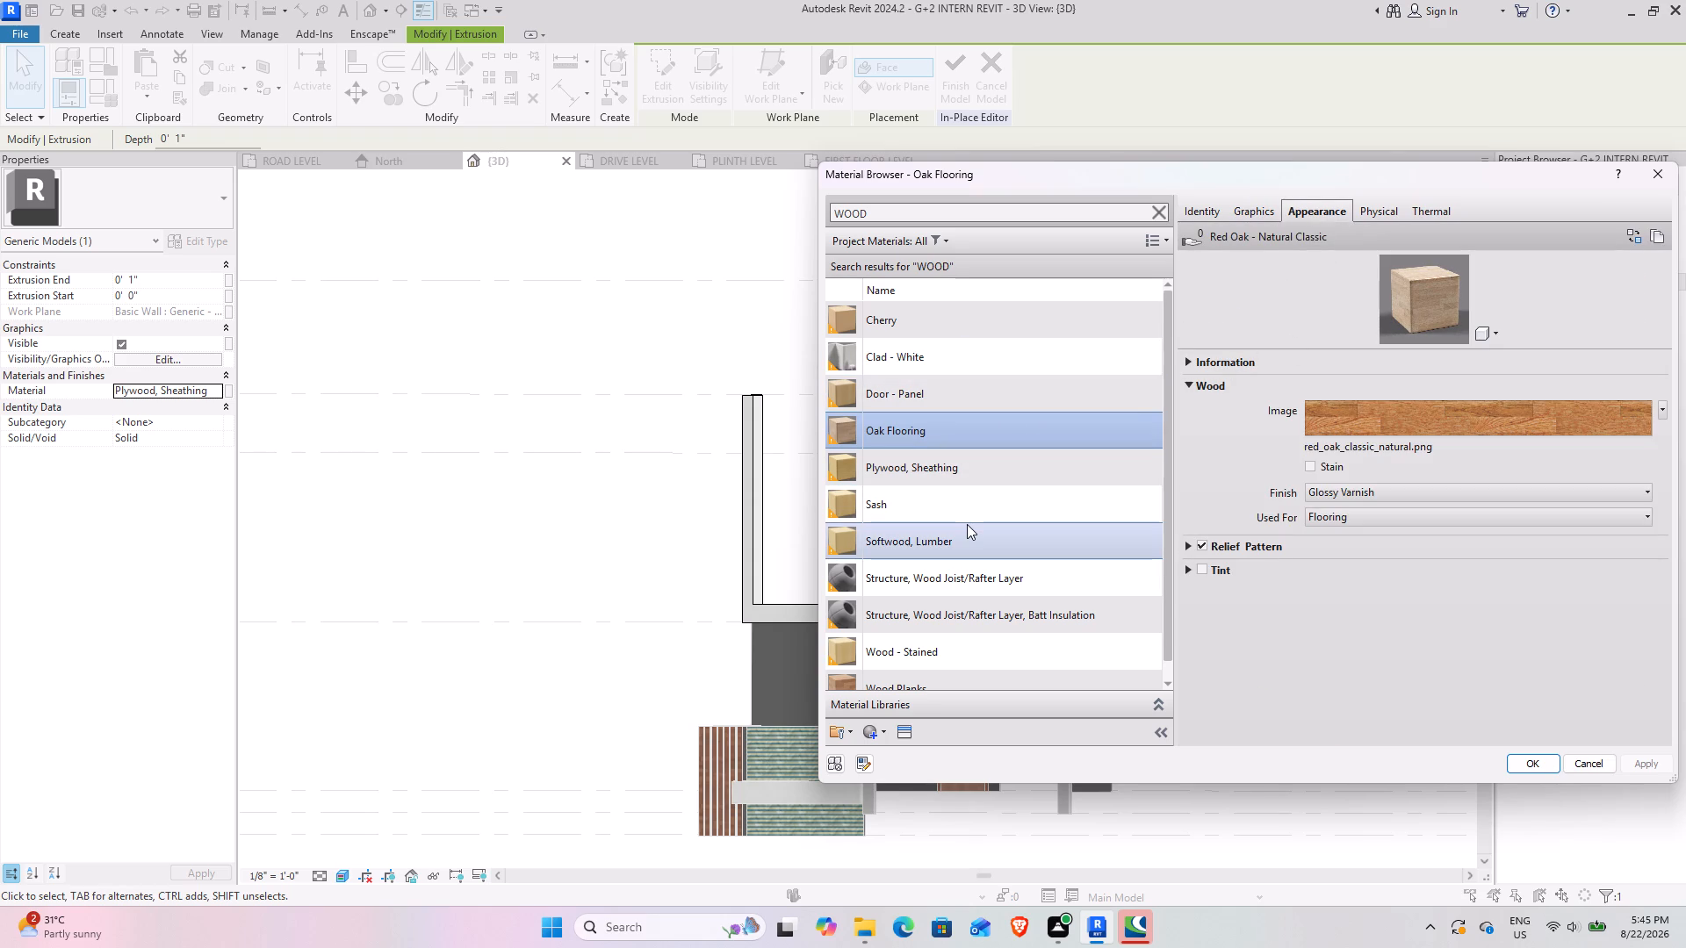
{"action": "scroll", "coordinate": [967, 524], "scroll_direction": "down", "scroll_amount": 3}
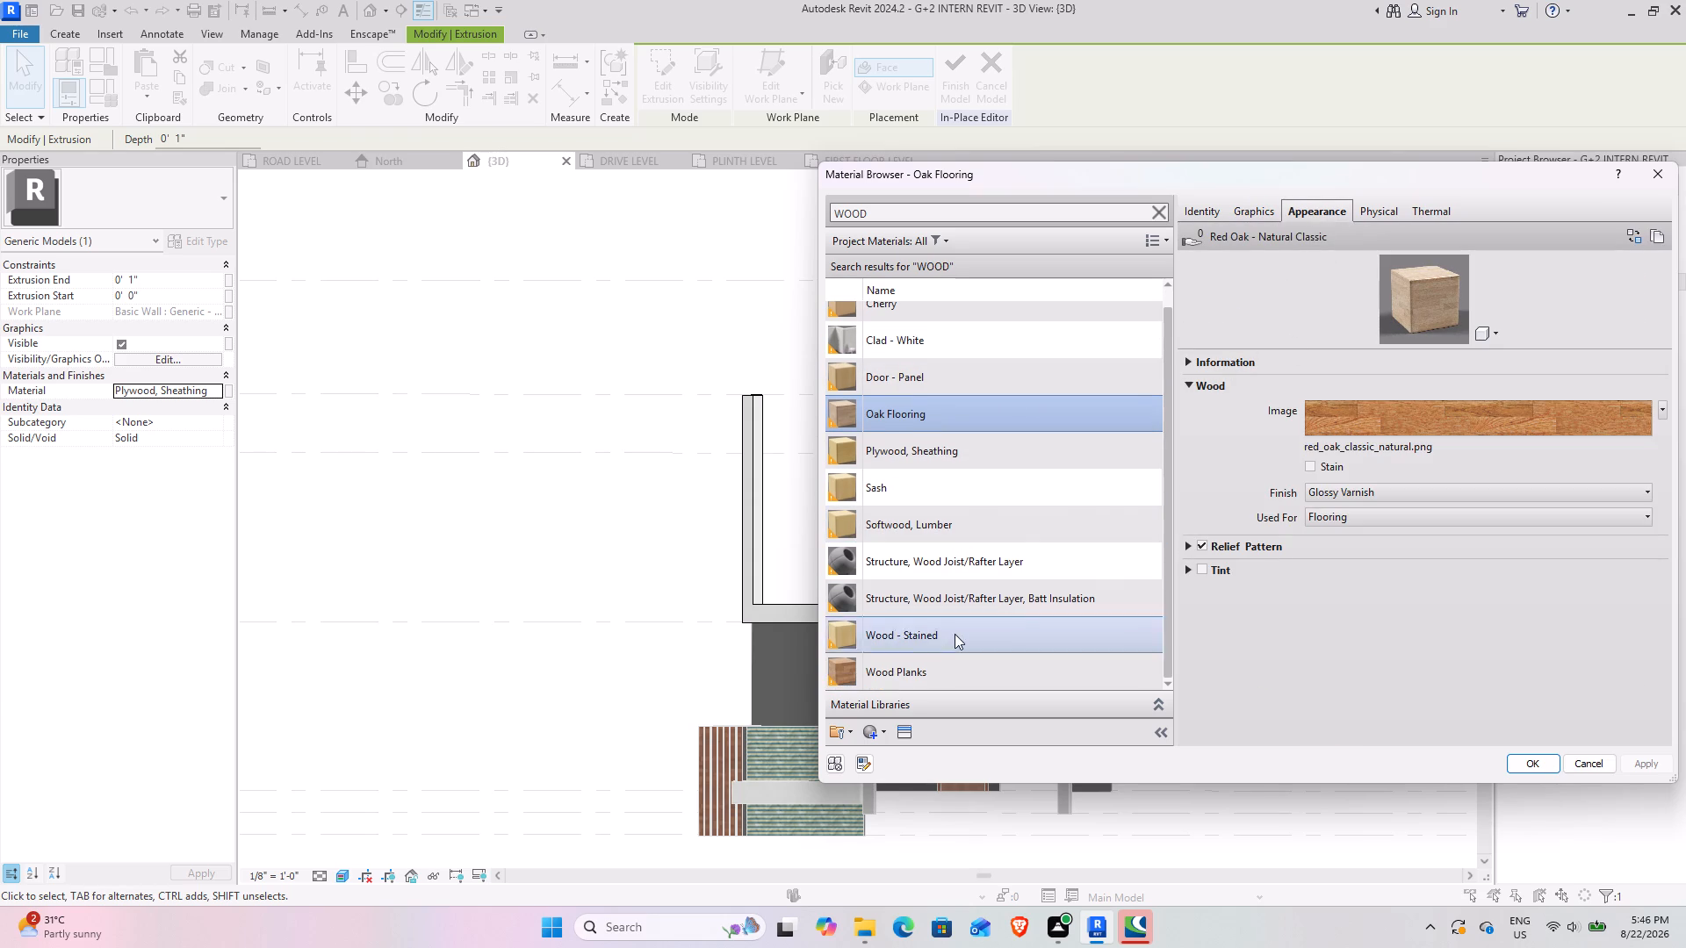
{"action": "left_click", "coordinate": [968, 644]}
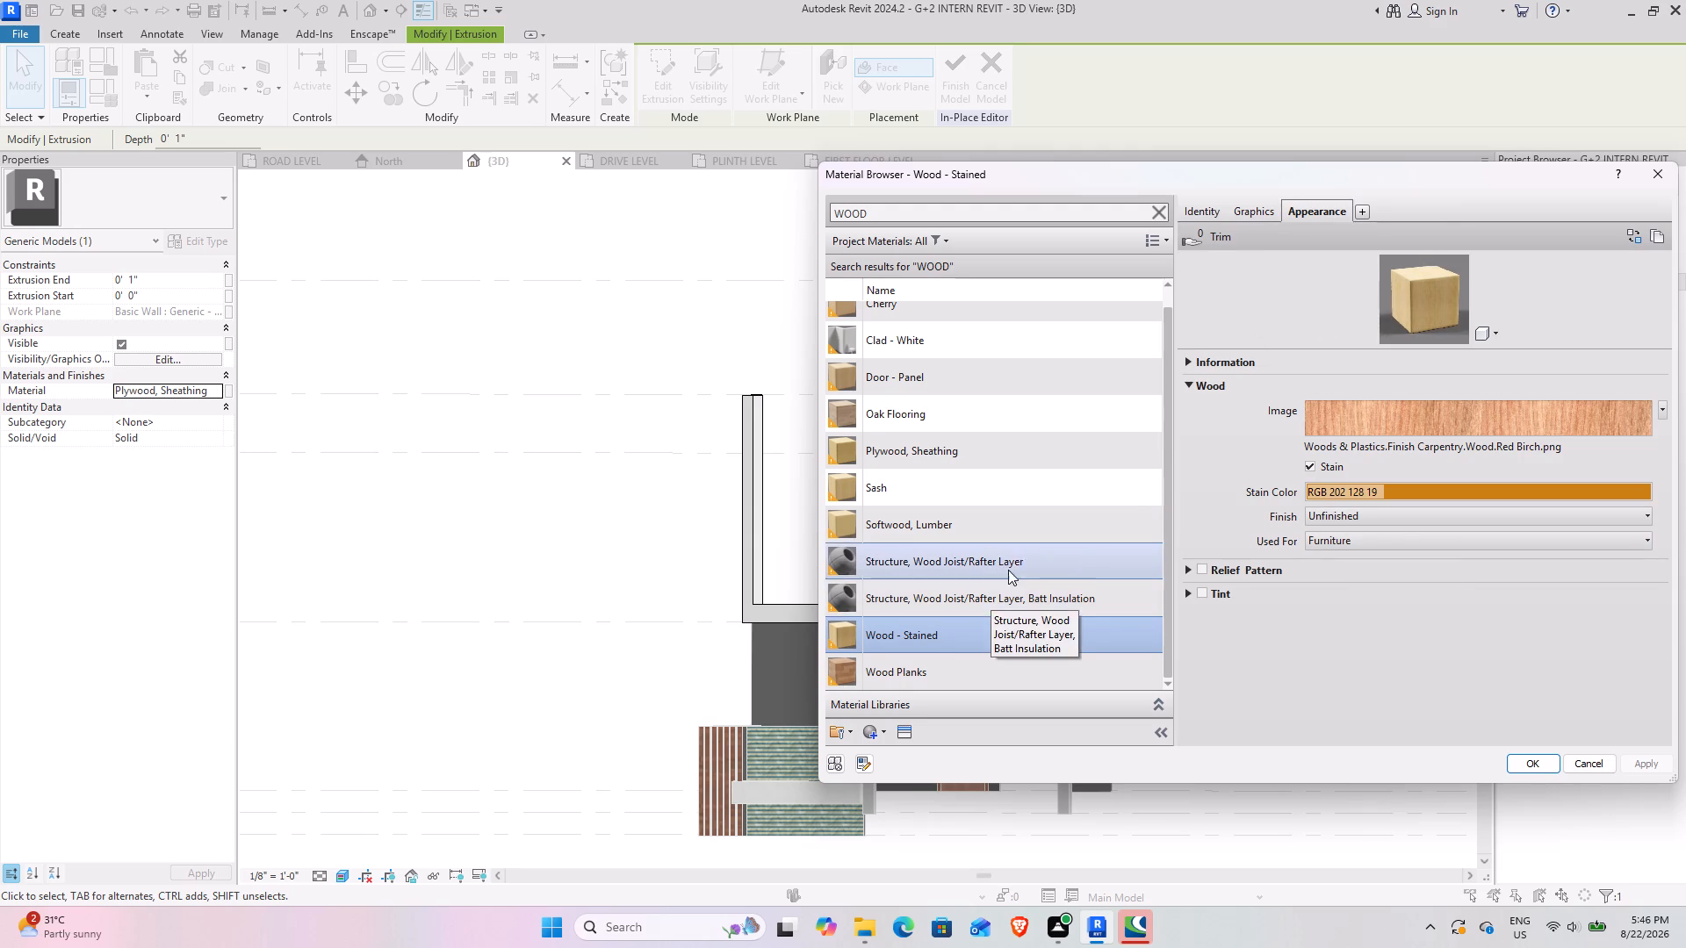
{"action": "left_click", "coordinate": [1026, 531]}
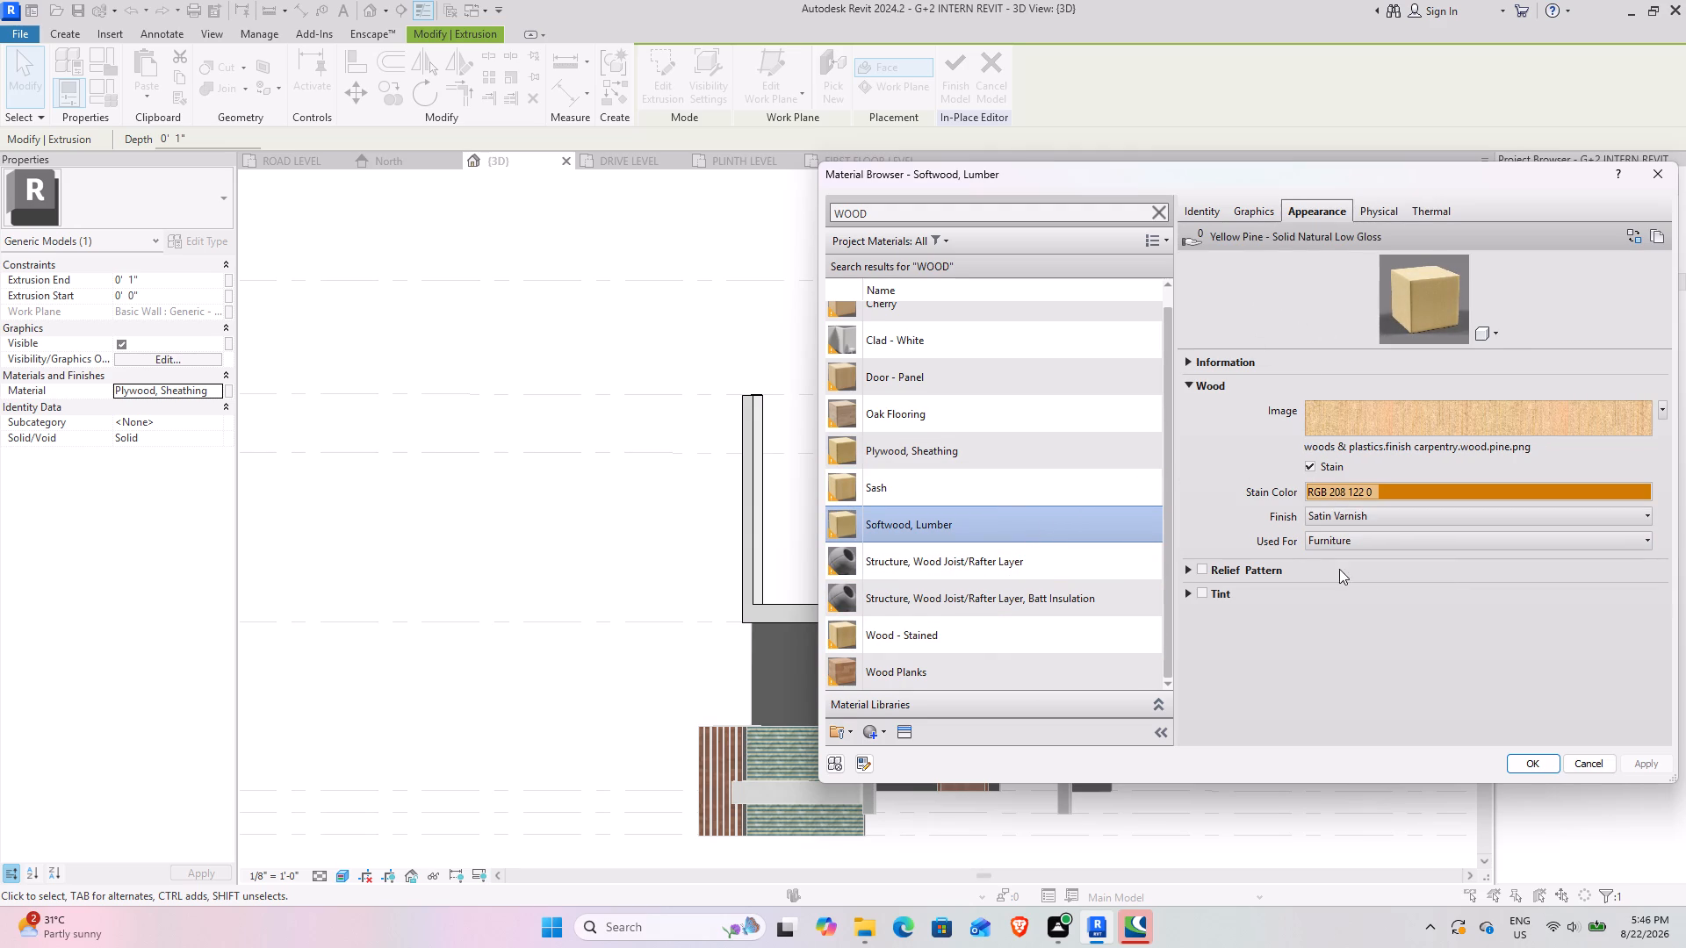
{"action": "left_click", "coordinate": [1541, 761]}
{"action": "left_click", "coordinate": [1193, 486]}
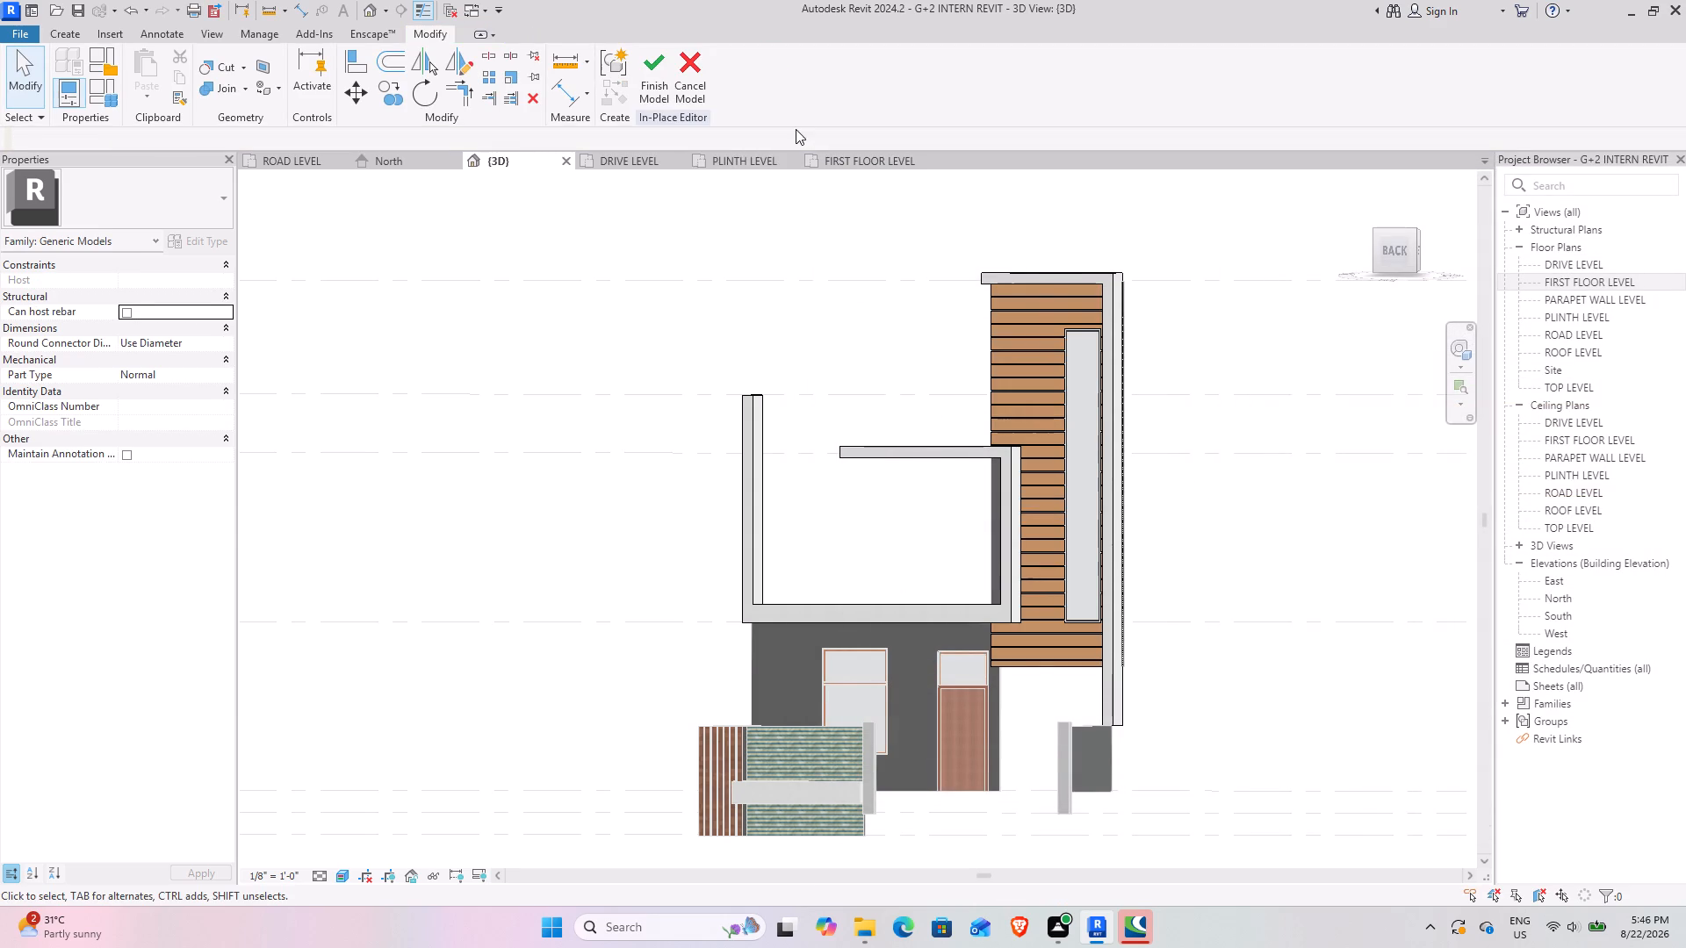
{"action": "left_click", "coordinate": [657, 75]}
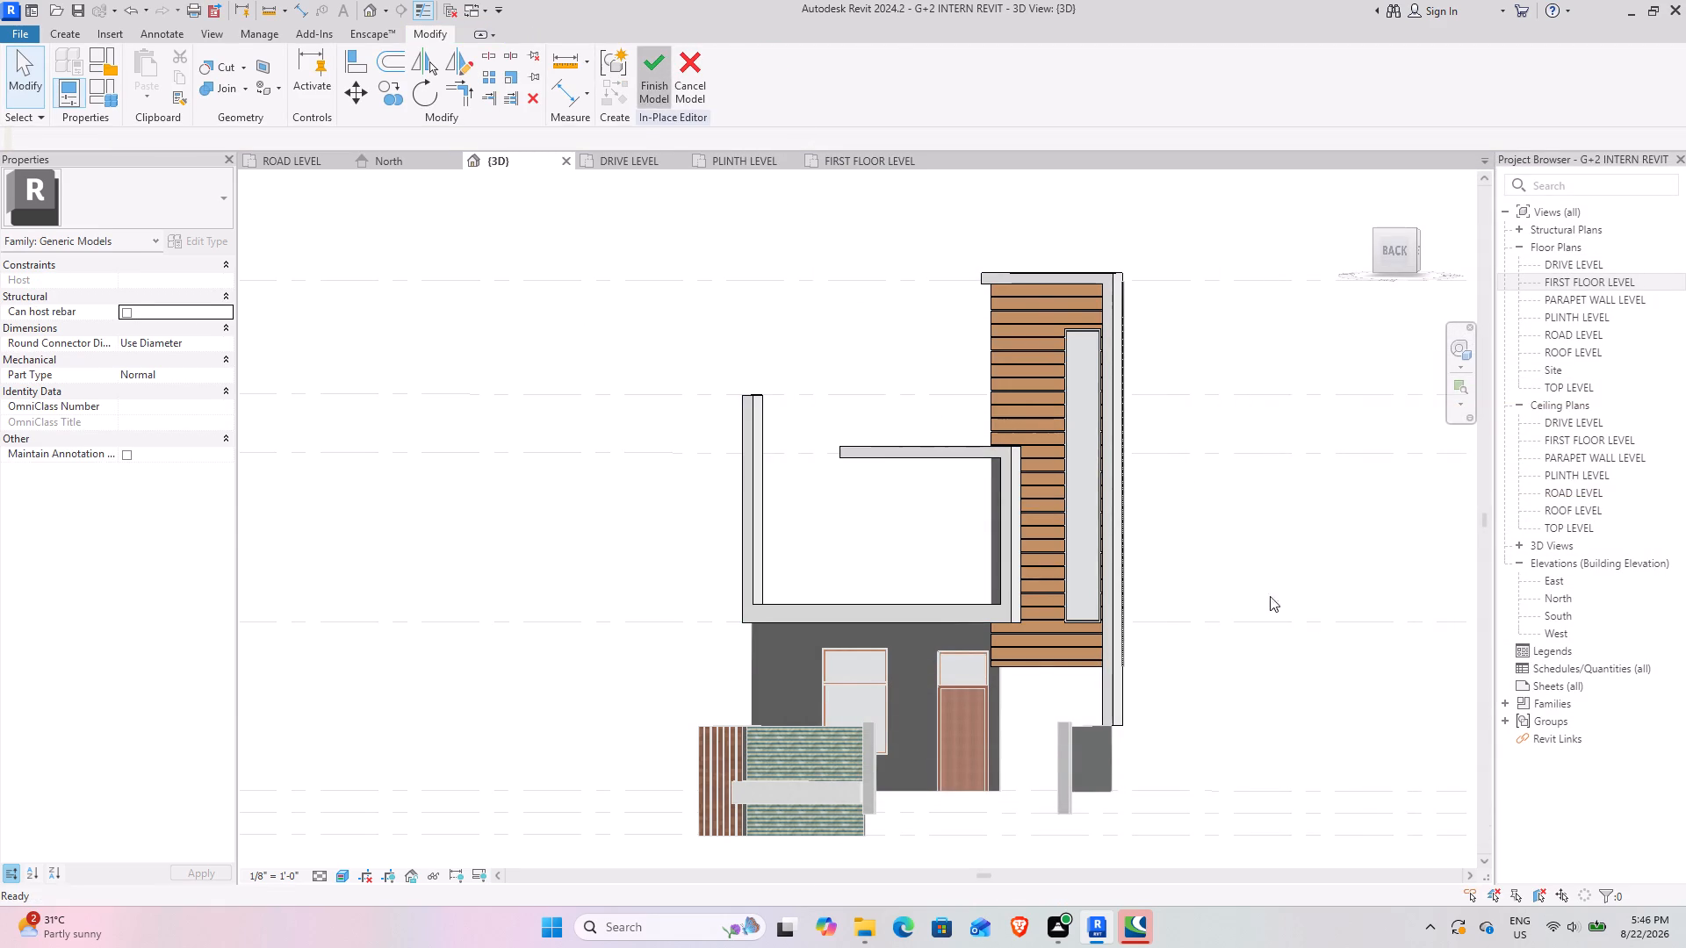
Examine the strip cladding's new wood material up close and across the whole rear facade in the 3D view.
{"action": "scroll", "coordinate": [1203, 531], "scroll_direction": "down", "scroll_amount": 2}
{"action": "middle_click_drag", "start_coordinate": [1008, 531], "coordinate": [1168, 650], "text": "shift"}
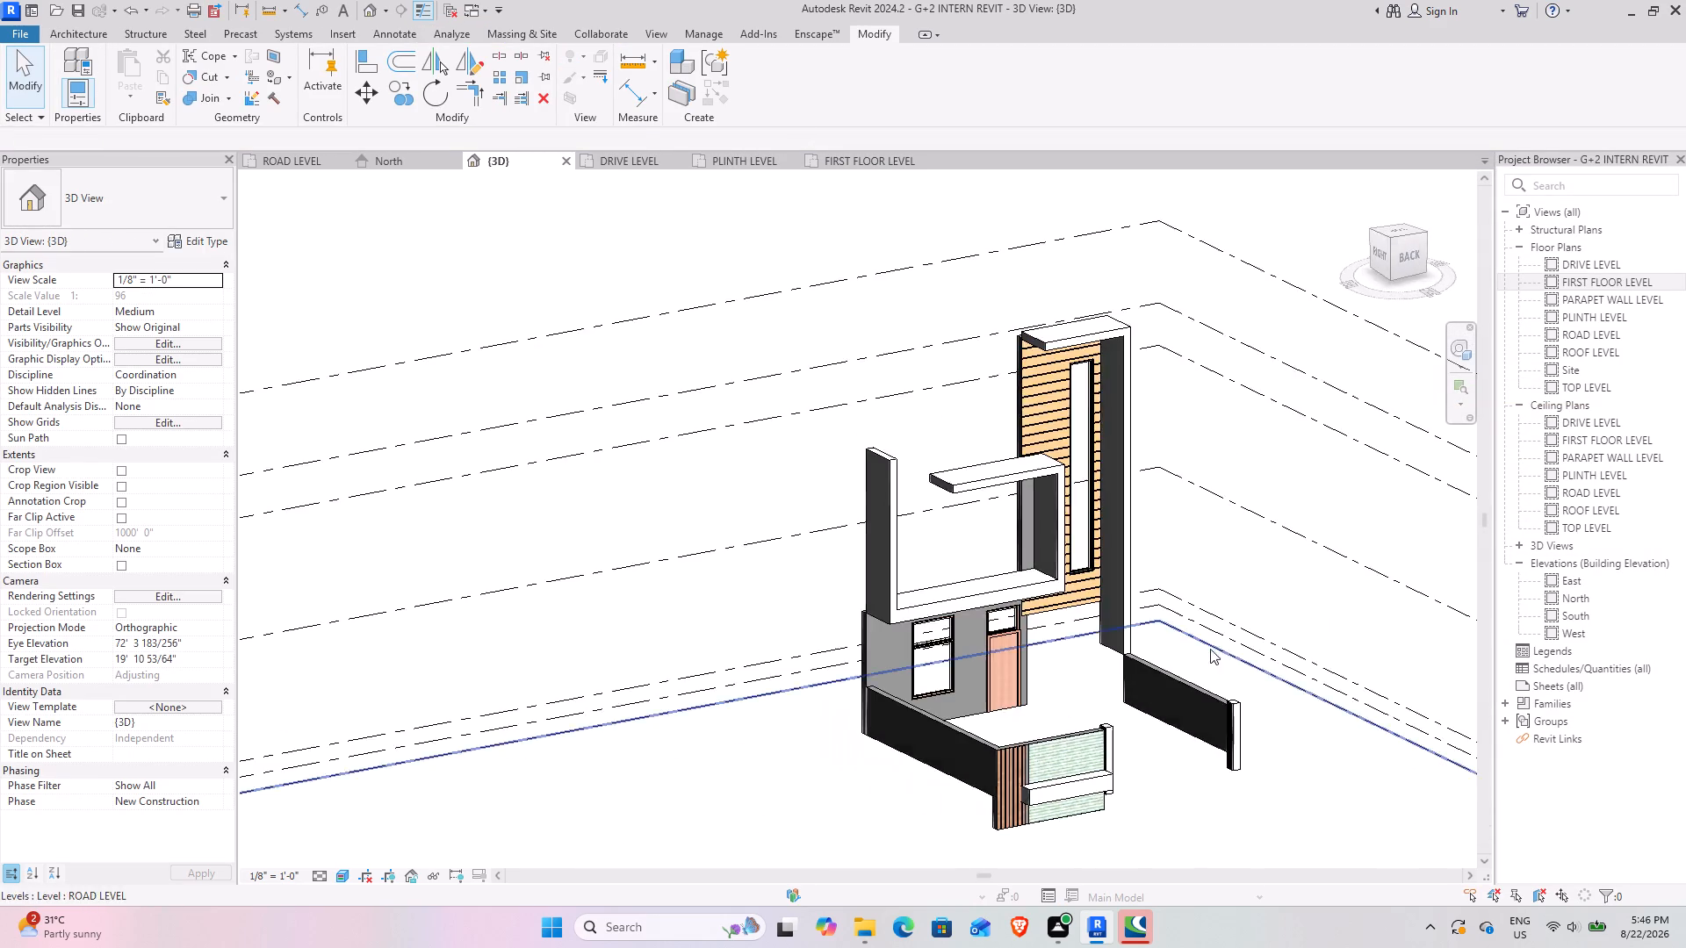
{"action": "middle_click_drag", "start_coordinate": [1194, 647], "coordinate": [997, 645], "text": "shift"}
{"action": "scroll", "coordinate": [1074, 430], "scroll_direction": "up", "scroll_amount": 19}
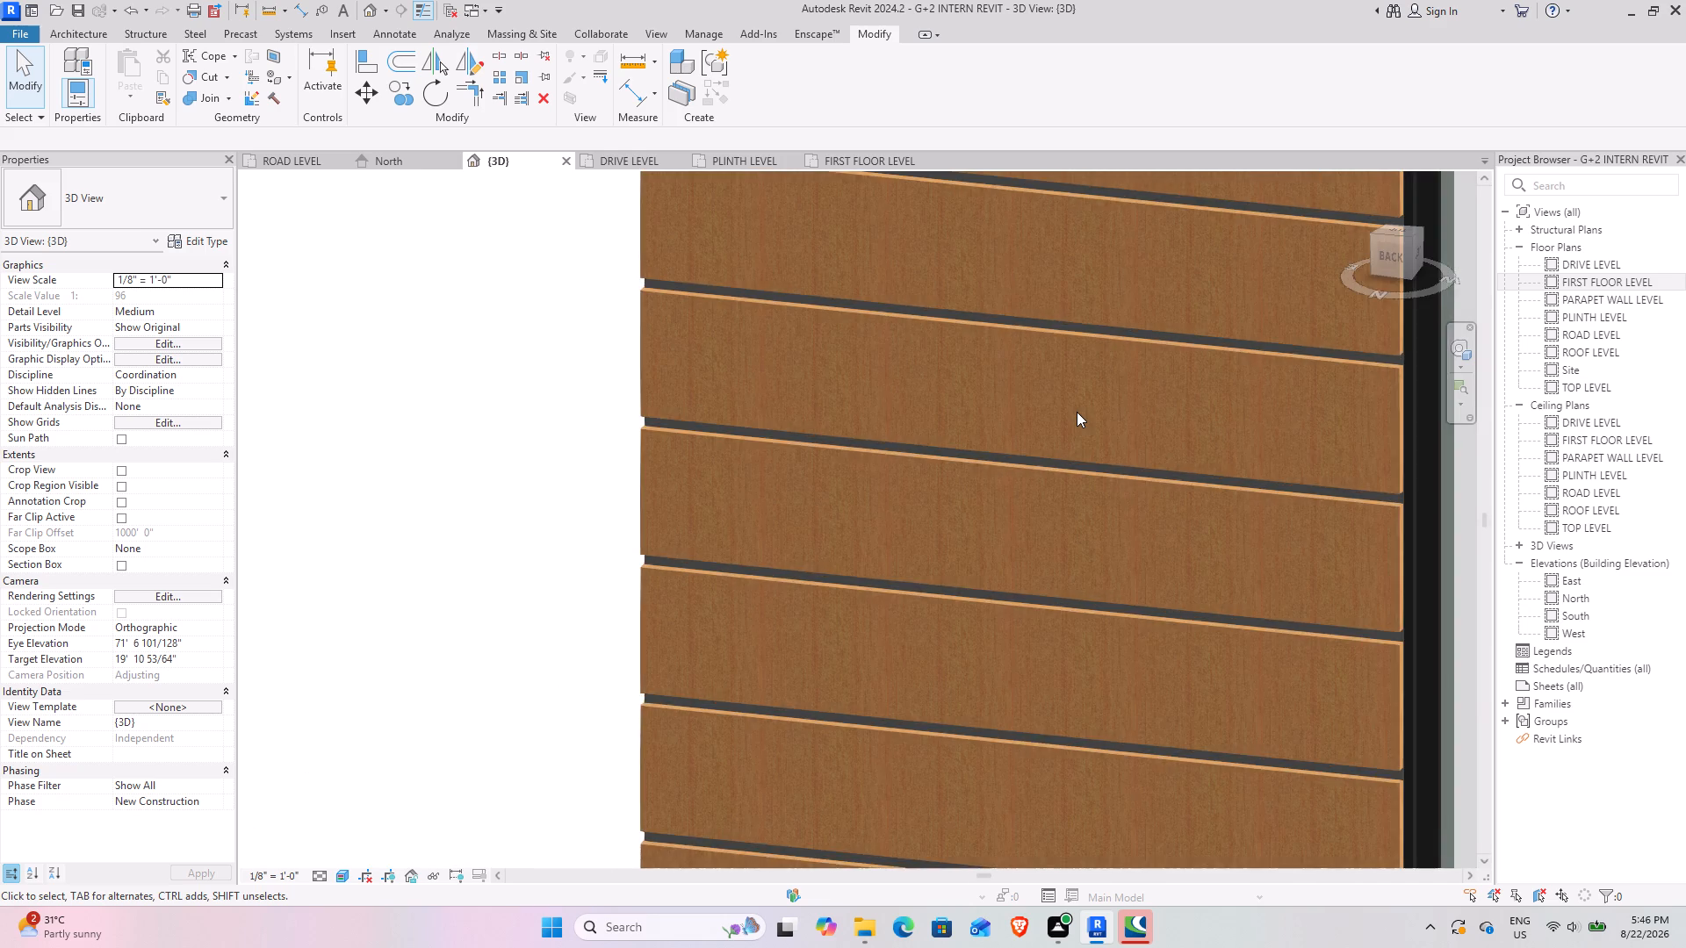
{"action": "scroll", "coordinate": [1077, 412], "scroll_direction": "down", "scroll_amount": 13}
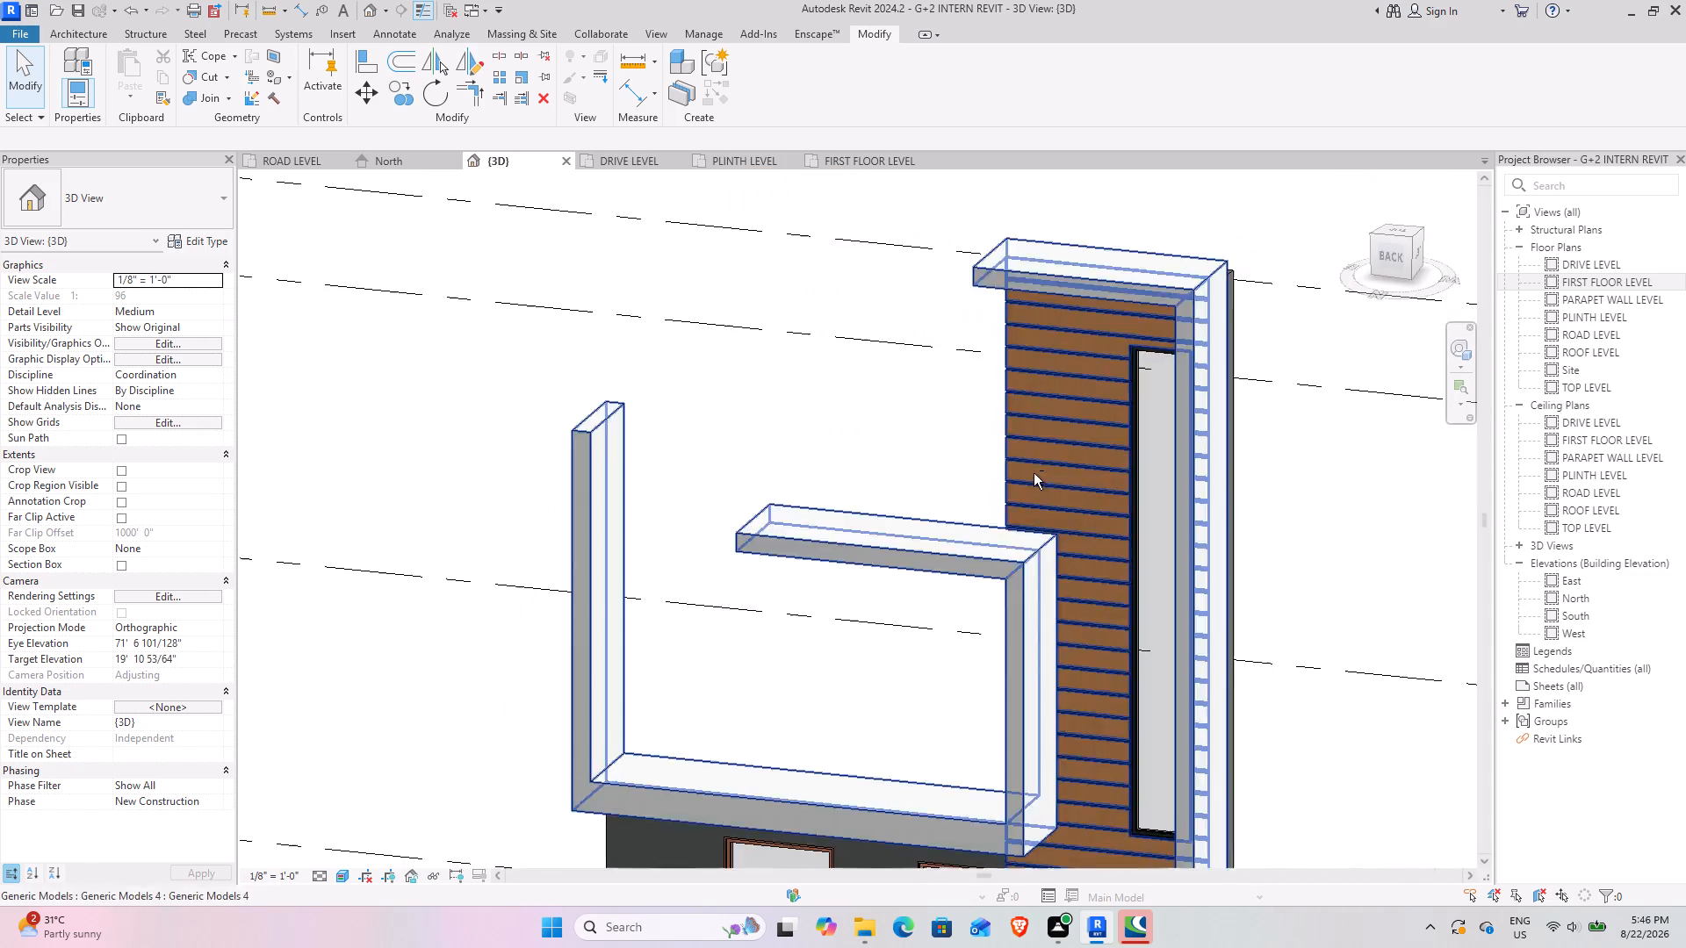
{"action": "middle_click_drag", "start_coordinate": [1034, 472], "coordinate": [1109, 375], "text": "shift"}
{"action": "scroll", "coordinate": [1098, 449], "scroll_direction": "down", "scroll_amount": 4}
{"action": "middle_click_drag", "start_coordinate": [1063, 591], "coordinate": [1149, 607]}
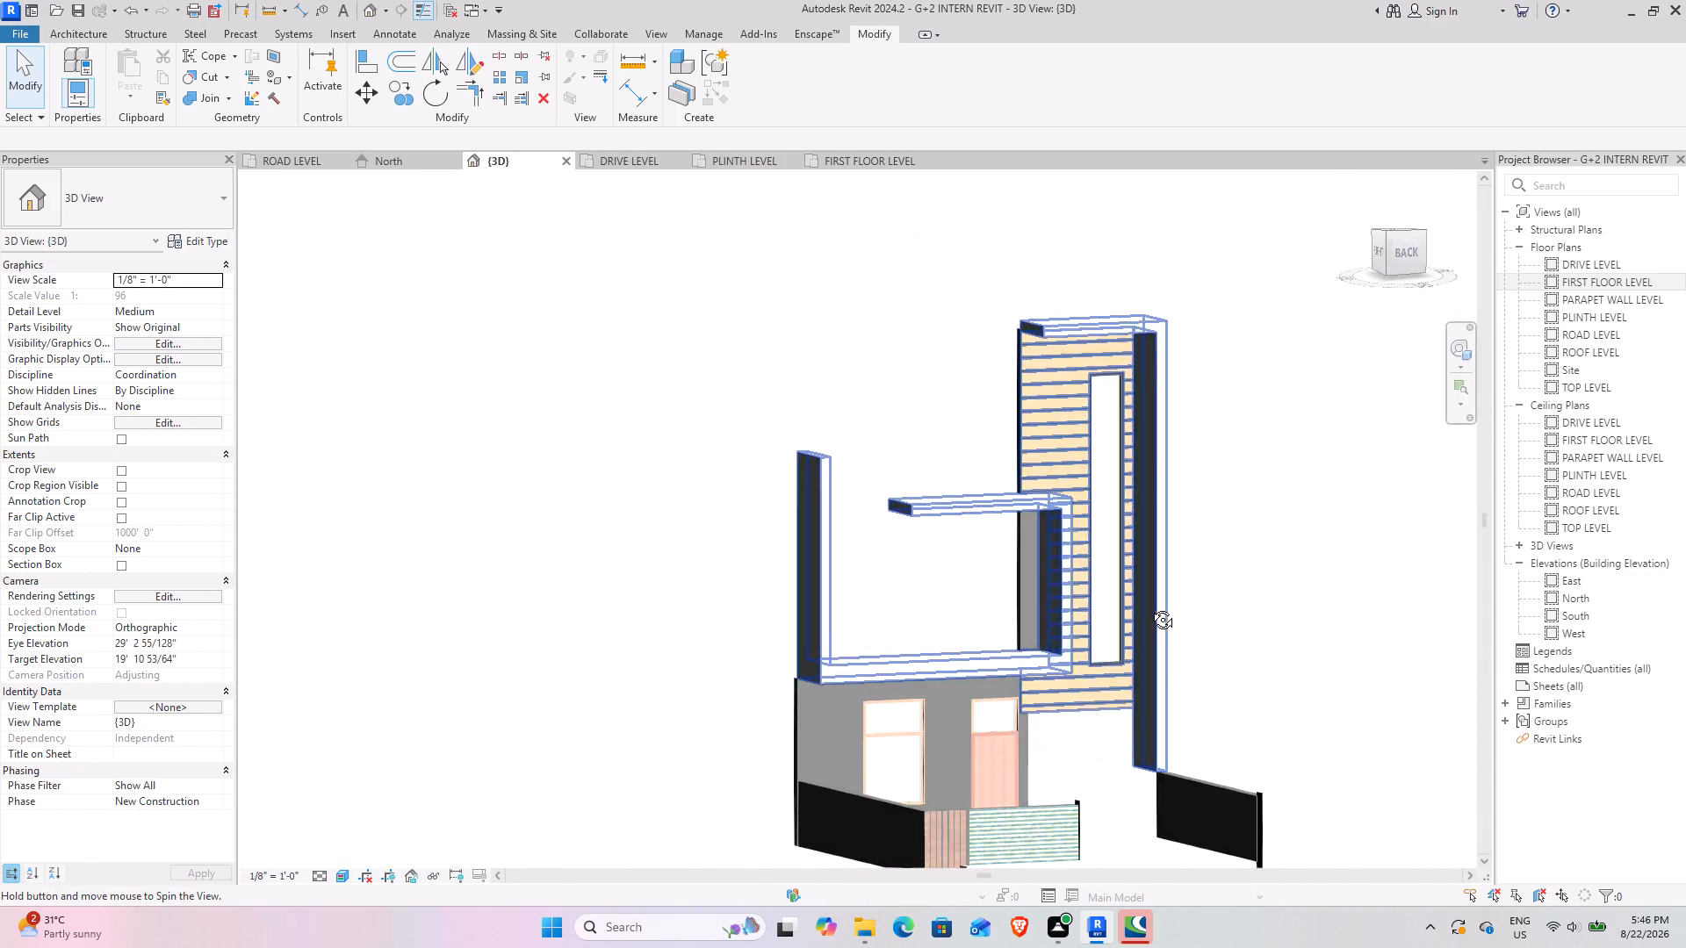
{"action": "middle_click_drag", "start_coordinate": [1149, 607], "coordinate": [1081, 587]}
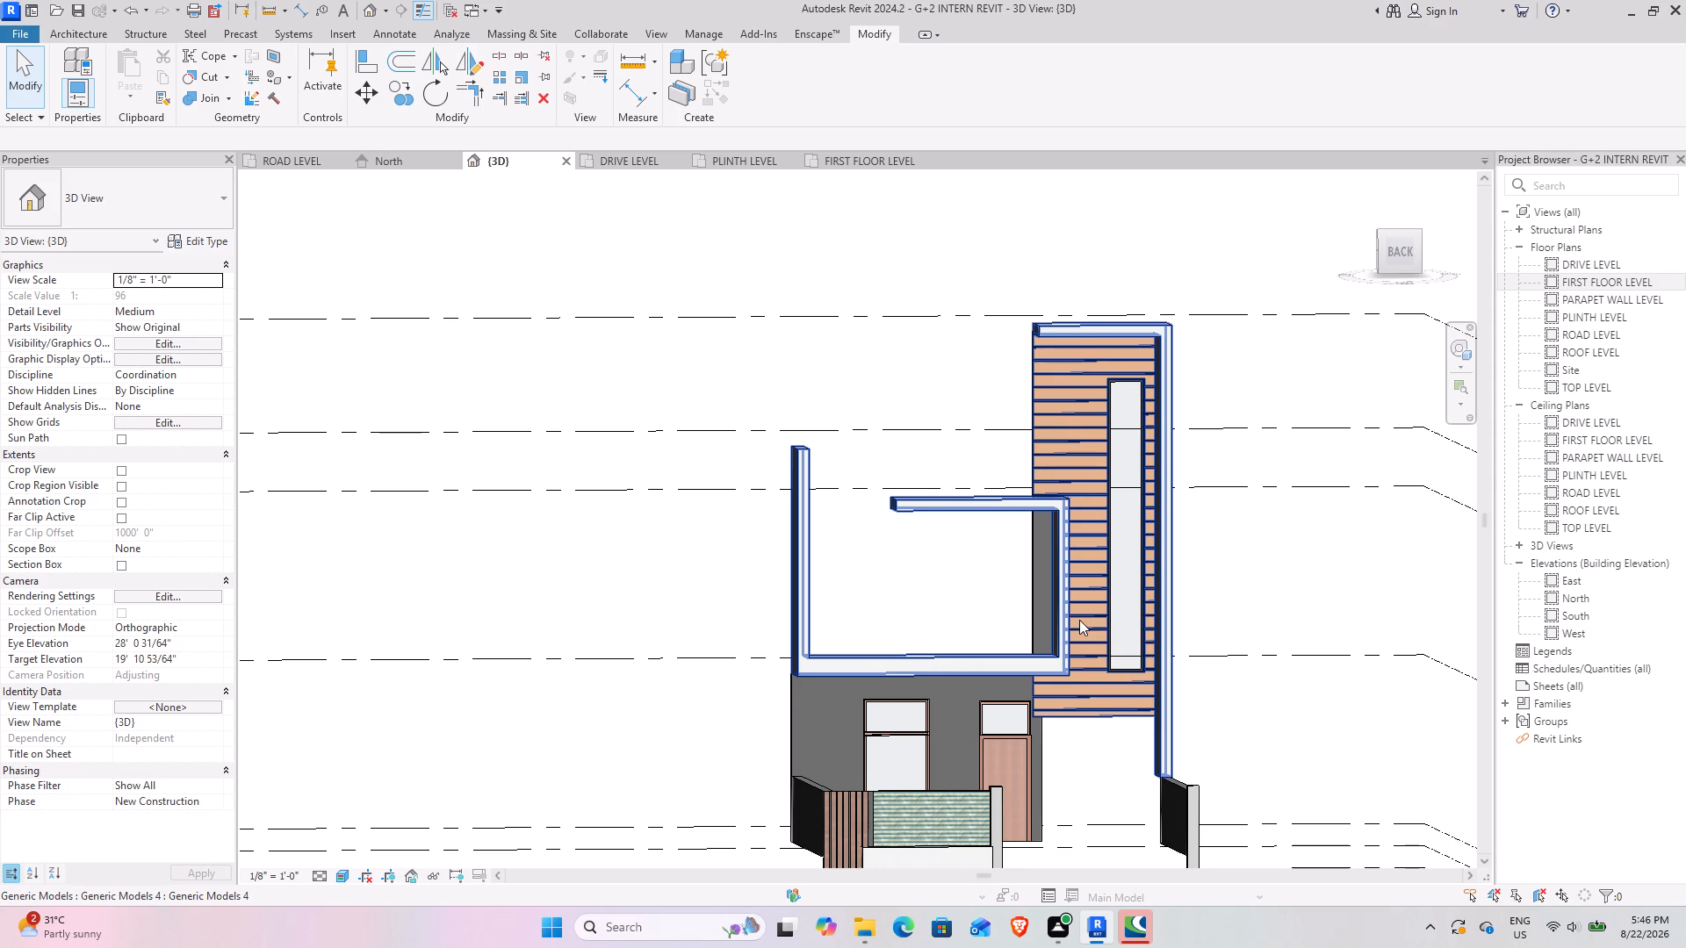
{"action": "scroll", "coordinate": [1200, 562], "scroll_direction": "down", "scroll_amount": 2}
{"action": "left_click", "coordinate": [1247, 570]}
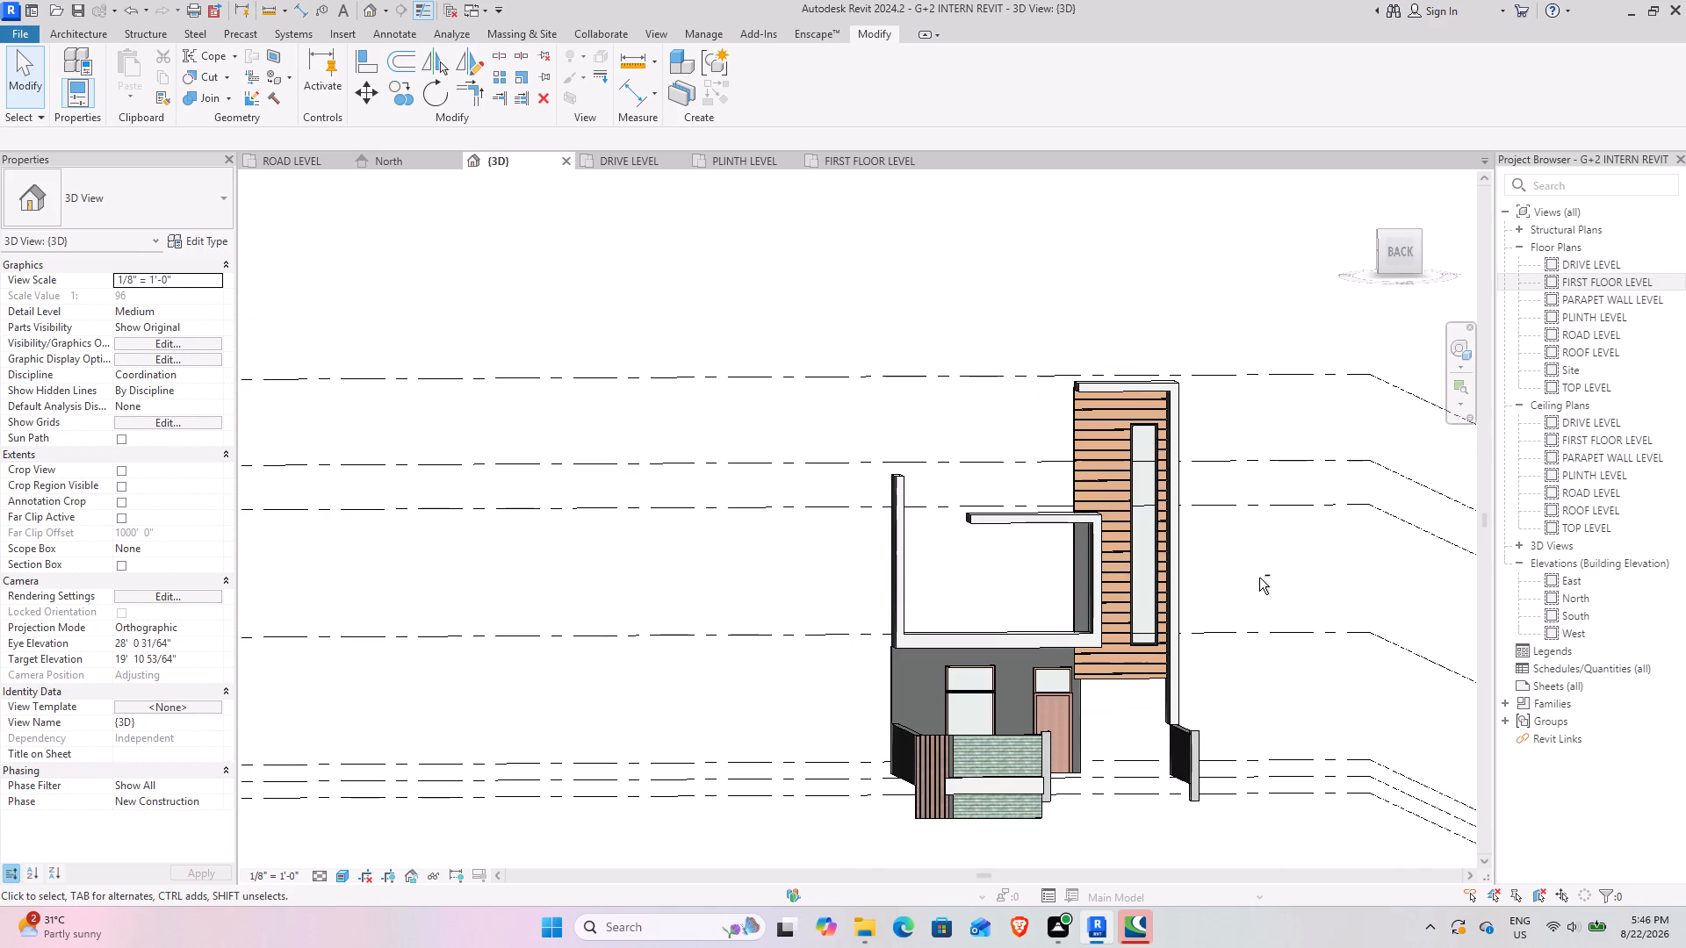
{"action": "middle_click_drag", "start_coordinate": [1250, 576], "coordinate": [1090, 549], "text": "shift"}
{"action": "scroll", "coordinate": [1039, 557], "scroll_direction": "up", "scroll_amount": 4}
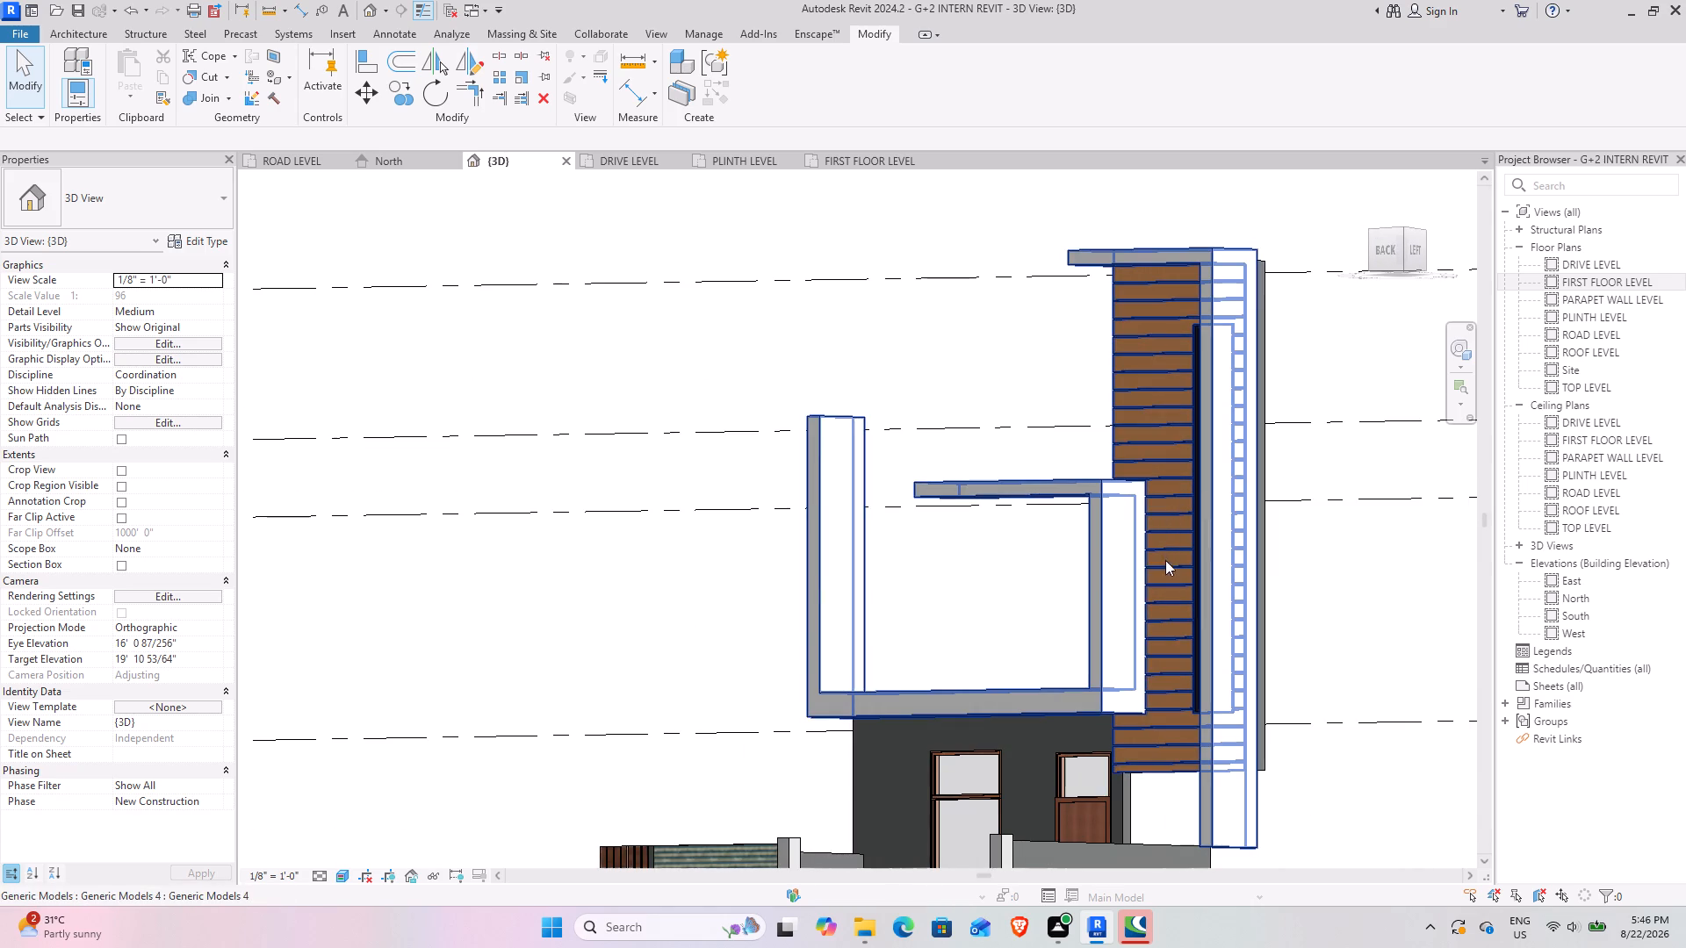
{"action": "scroll", "coordinate": [1164, 626], "scroll_direction": "down", "scroll_amount": 4}
{"action": "middle_click_drag", "start_coordinate": [1140, 657], "coordinate": [1303, 690], "text": "shift"}
{"action": "middle_click_drag", "start_coordinate": [1254, 686], "coordinate": [1254, 614], "text": "shift"}
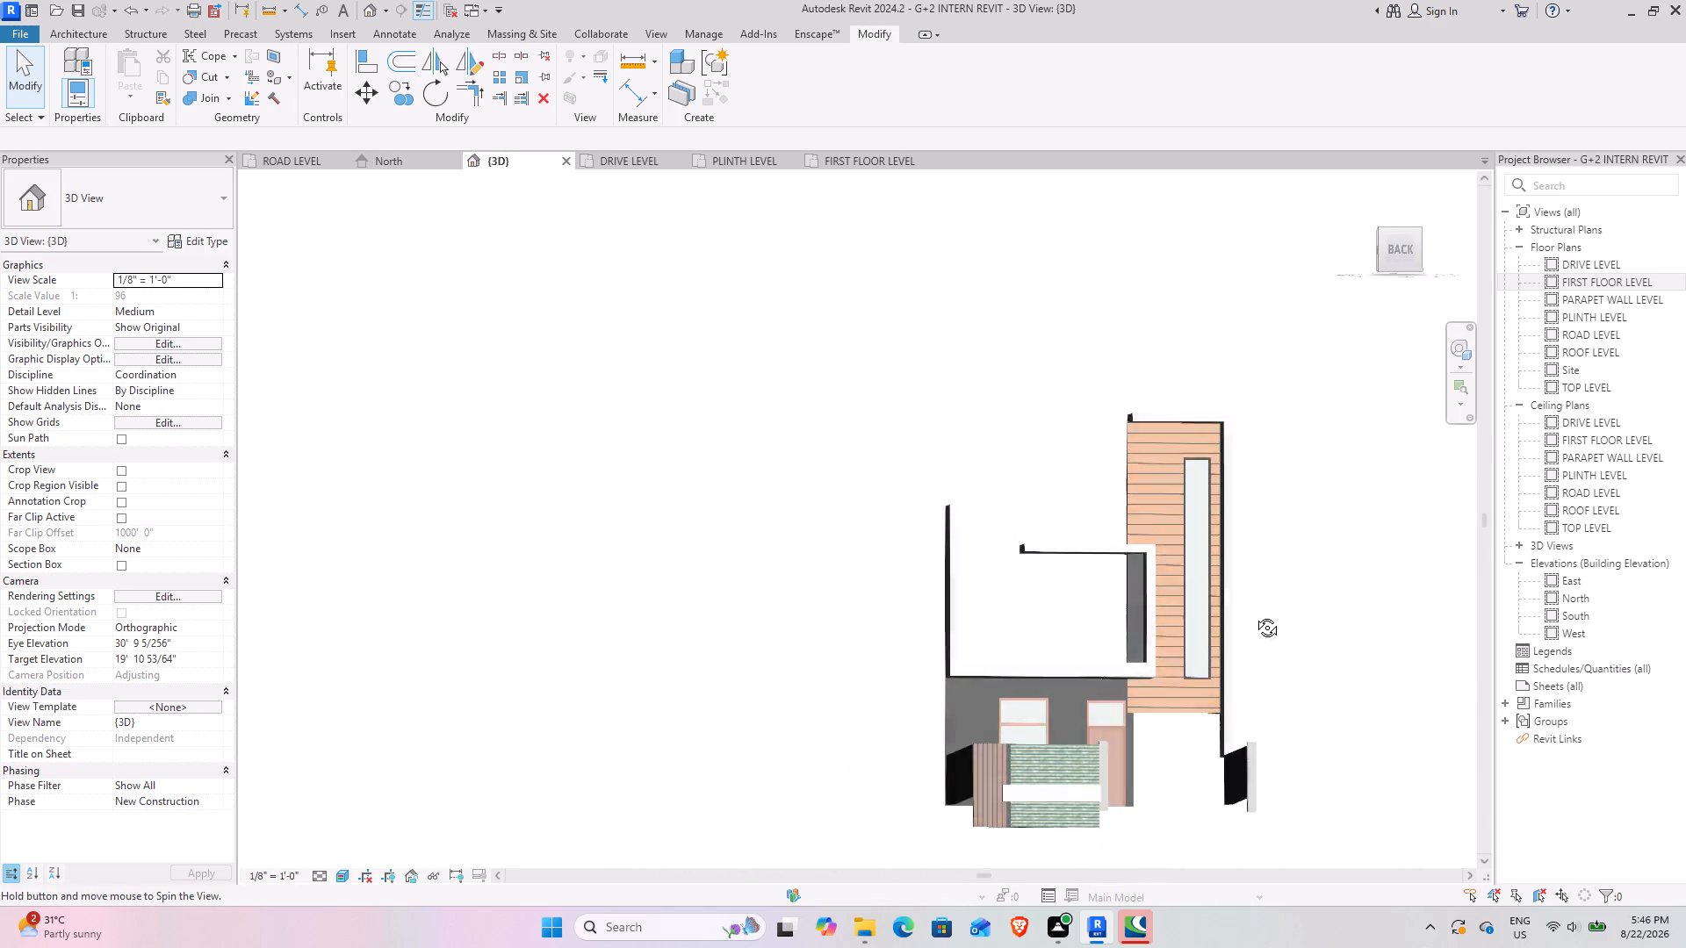
{"action": "middle_click_drag", "start_coordinate": [1254, 614], "coordinate": [1211, 789], "text": "shift"}
{"action": "middle_click_drag", "start_coordinate": [1211, 754], "coordinate": [1211, 553]}
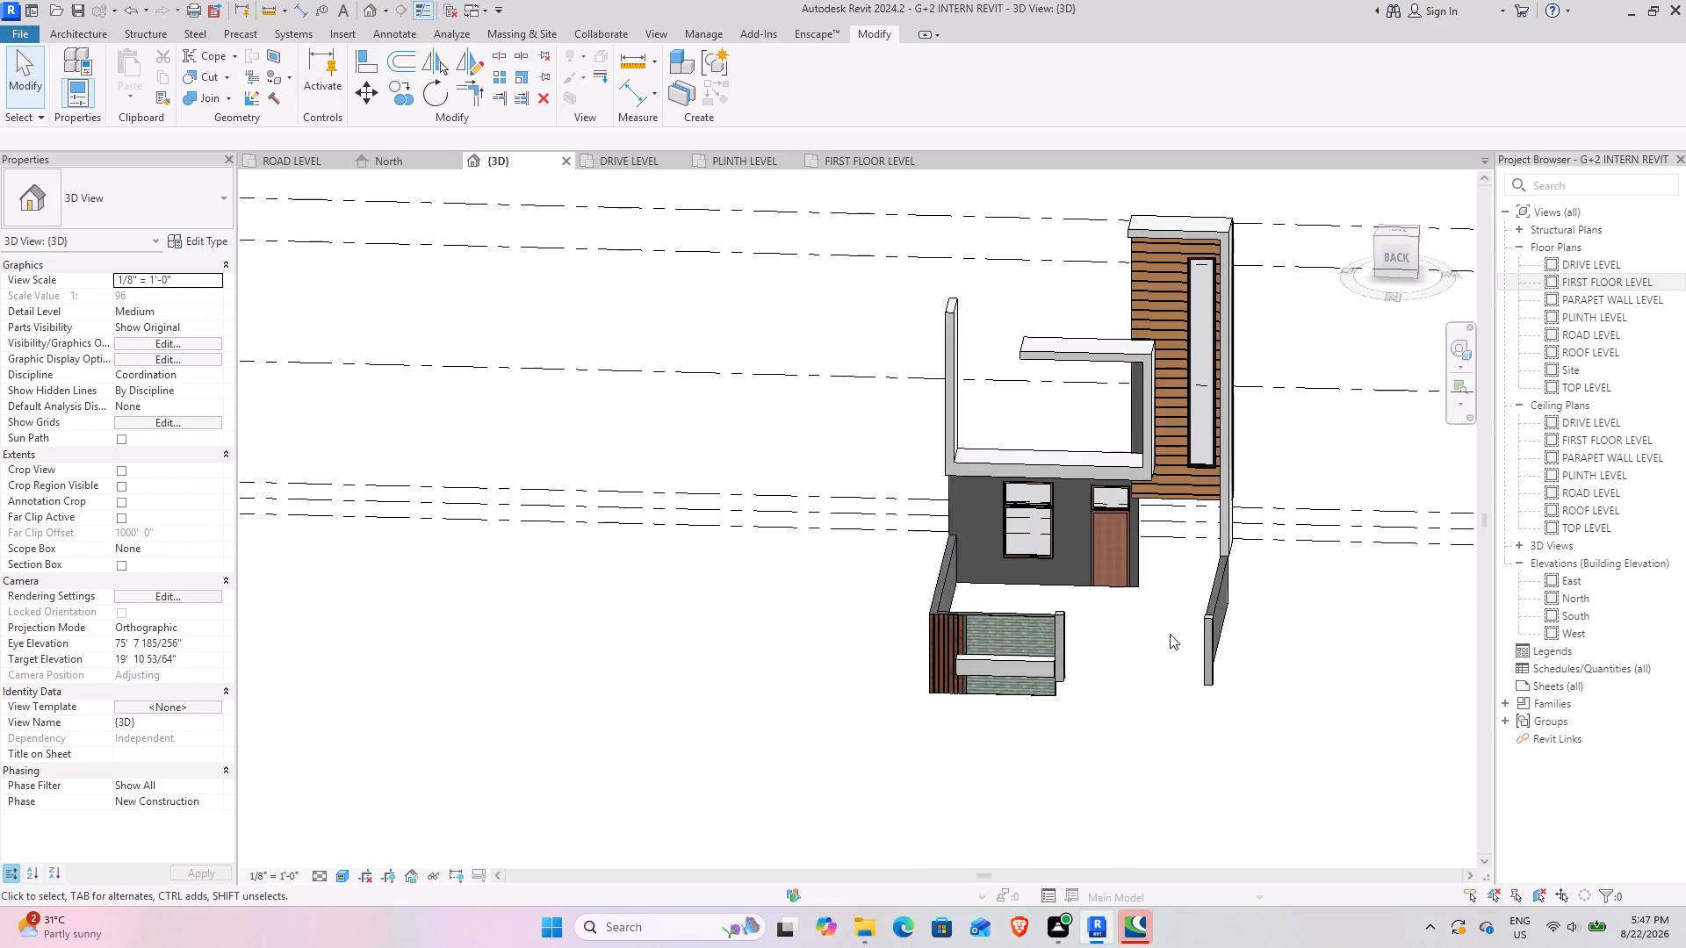
{"action": "middle_click_drag", "start_coordinate": [1163, 665], "coordinate": [1215, 596], "text": "shift"}
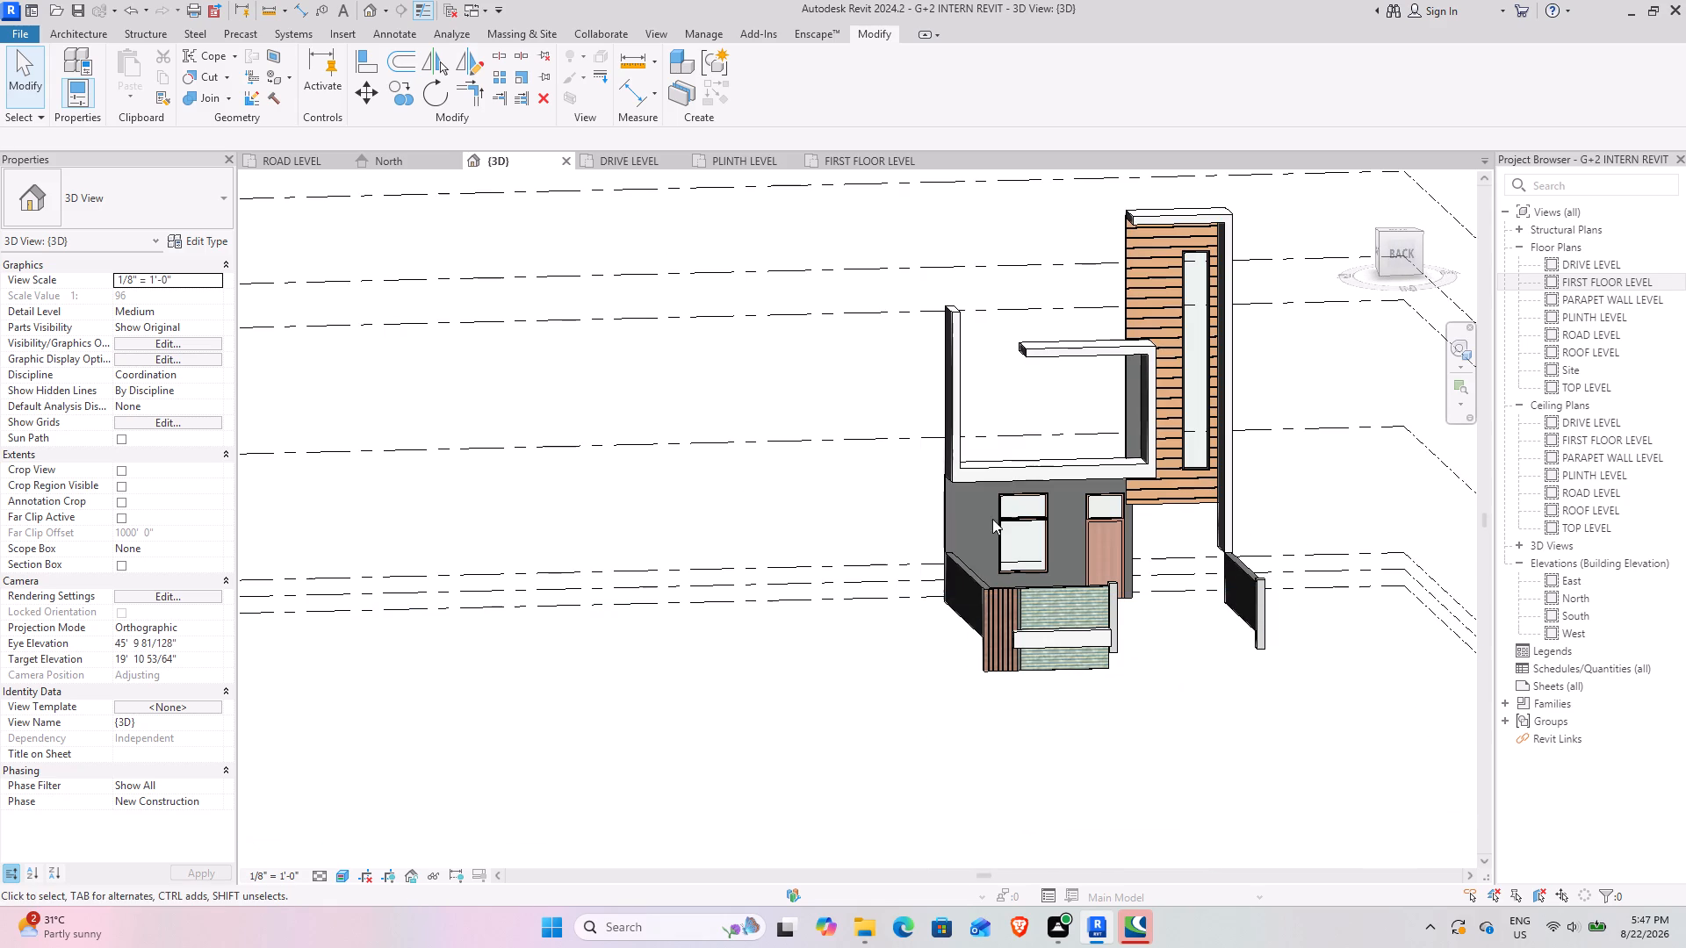
Examine the rear facade's ground floor, front boundary wall, posts and entrance gap up close in the 3D view.
{"action": "left_click_drag", "start_coordinate": [1402, 233], "coordinate": [1387, 190]}
{"action": "scroll", "coordinate": [1072, 609], "scroll_direction": "up", "scroll_amount": 4}
{"action": "scroll", "coordinate": [1076, 616], "scroll_direction": "down", "scroll_amount": 1}
{"action": "scroll", "coordinate": [1076, 616], "scroll_direction": "up", "scroll_amount": 3}
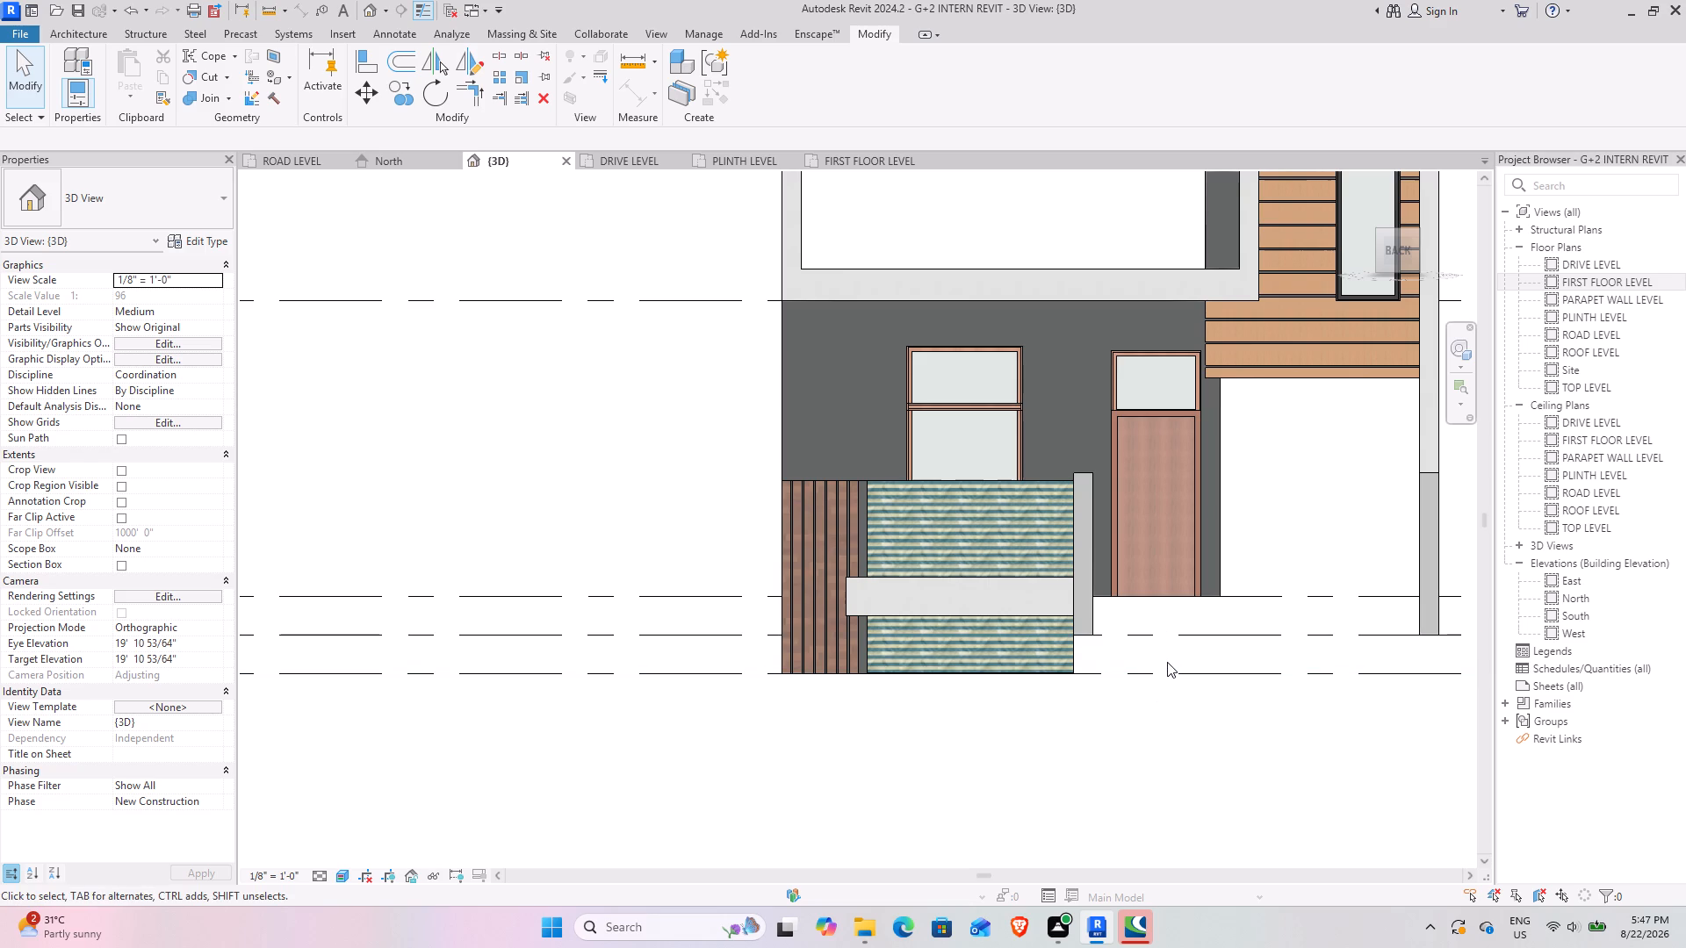
{"action": "middle_click_drag", "start_coordinate": [1261, 575], "coordinate": [1164, 572]}
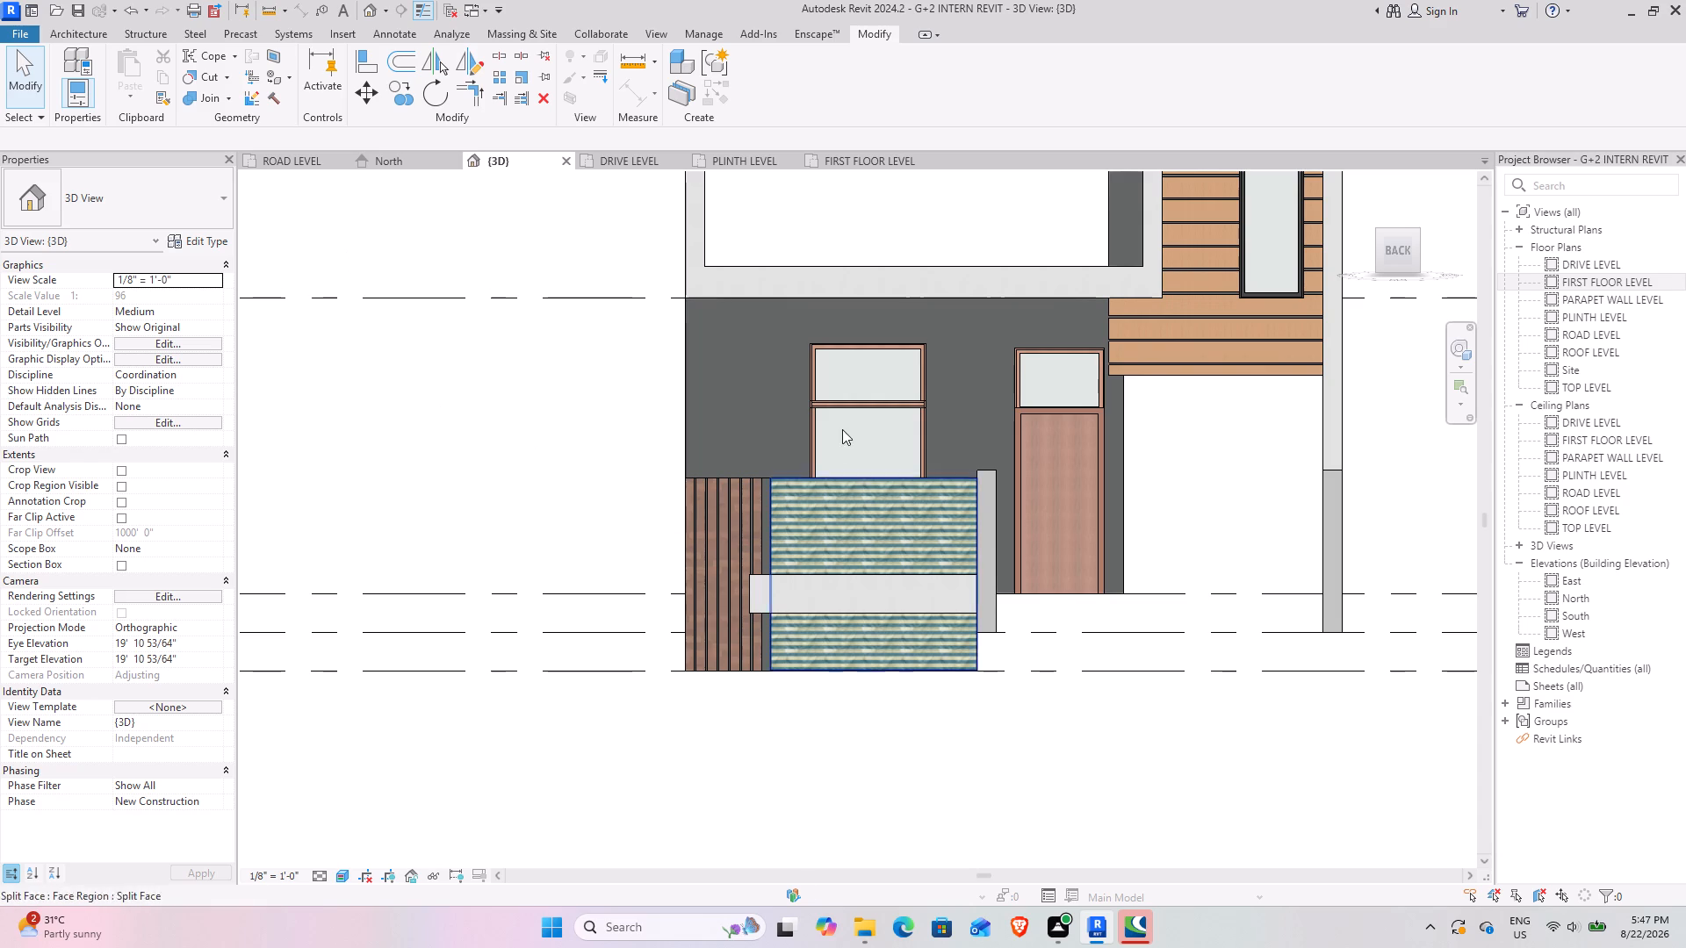
{"action": "scroll", "coordinate": [508, 468], "scroll_direction": "down", "scroll_amount": 2}
{"action": "middle_click_drag", "start_coordinate": [504, 468], "coordinate": [681, 465], "text": "shift"}
{"action": "middle_click_drag", "start_coordinate": [726, 491], "coordinate": [668, 532]}
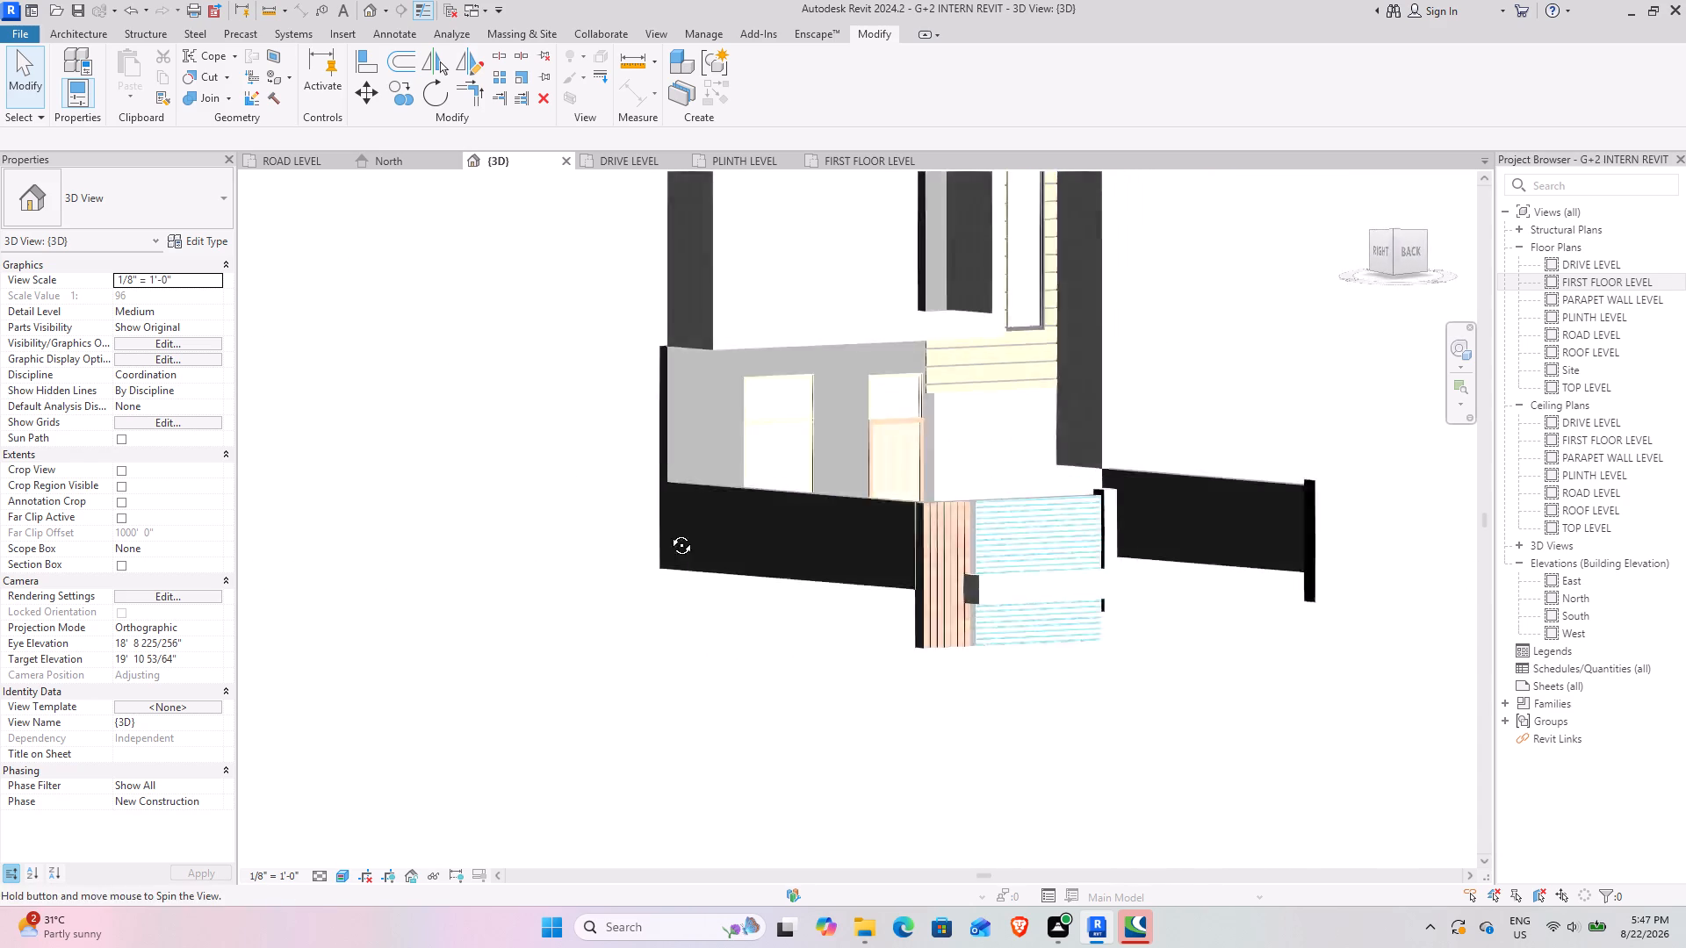
{"action": "middle_click_drag", "start_coordinate": [668, 532], "coordinate": [616, 560]}
{"action": "scroll", "coordinate": [1083, 415], "scroll_direction": "up", "scroll_amount": 7}
{"action": "middle_click_drag", "start_coordinate": [1045, 531], "coordinate": [1168, 544], "text": "shift"}
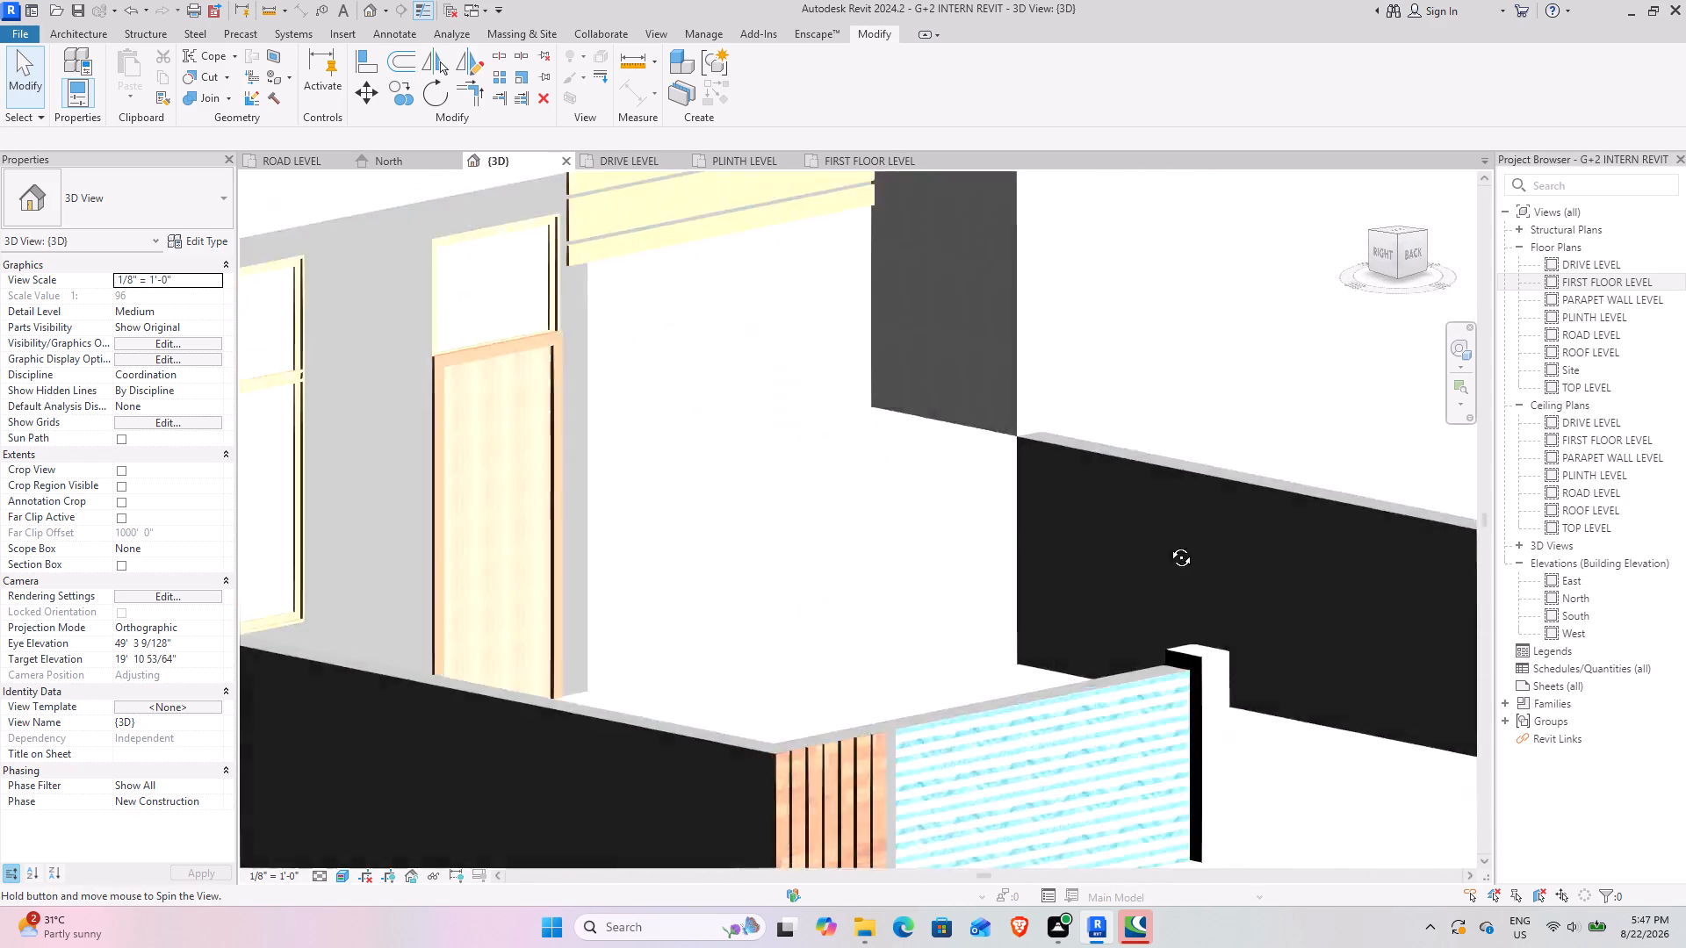
{"action": "middle_click_drag", "start_coordinate": [1168, 544], "coordinate": [1221, 530], "text": "shift"}
{"action": "middle_click_drag", "start_coordinate": [1178, 521], "coordinate": [893, 513]}
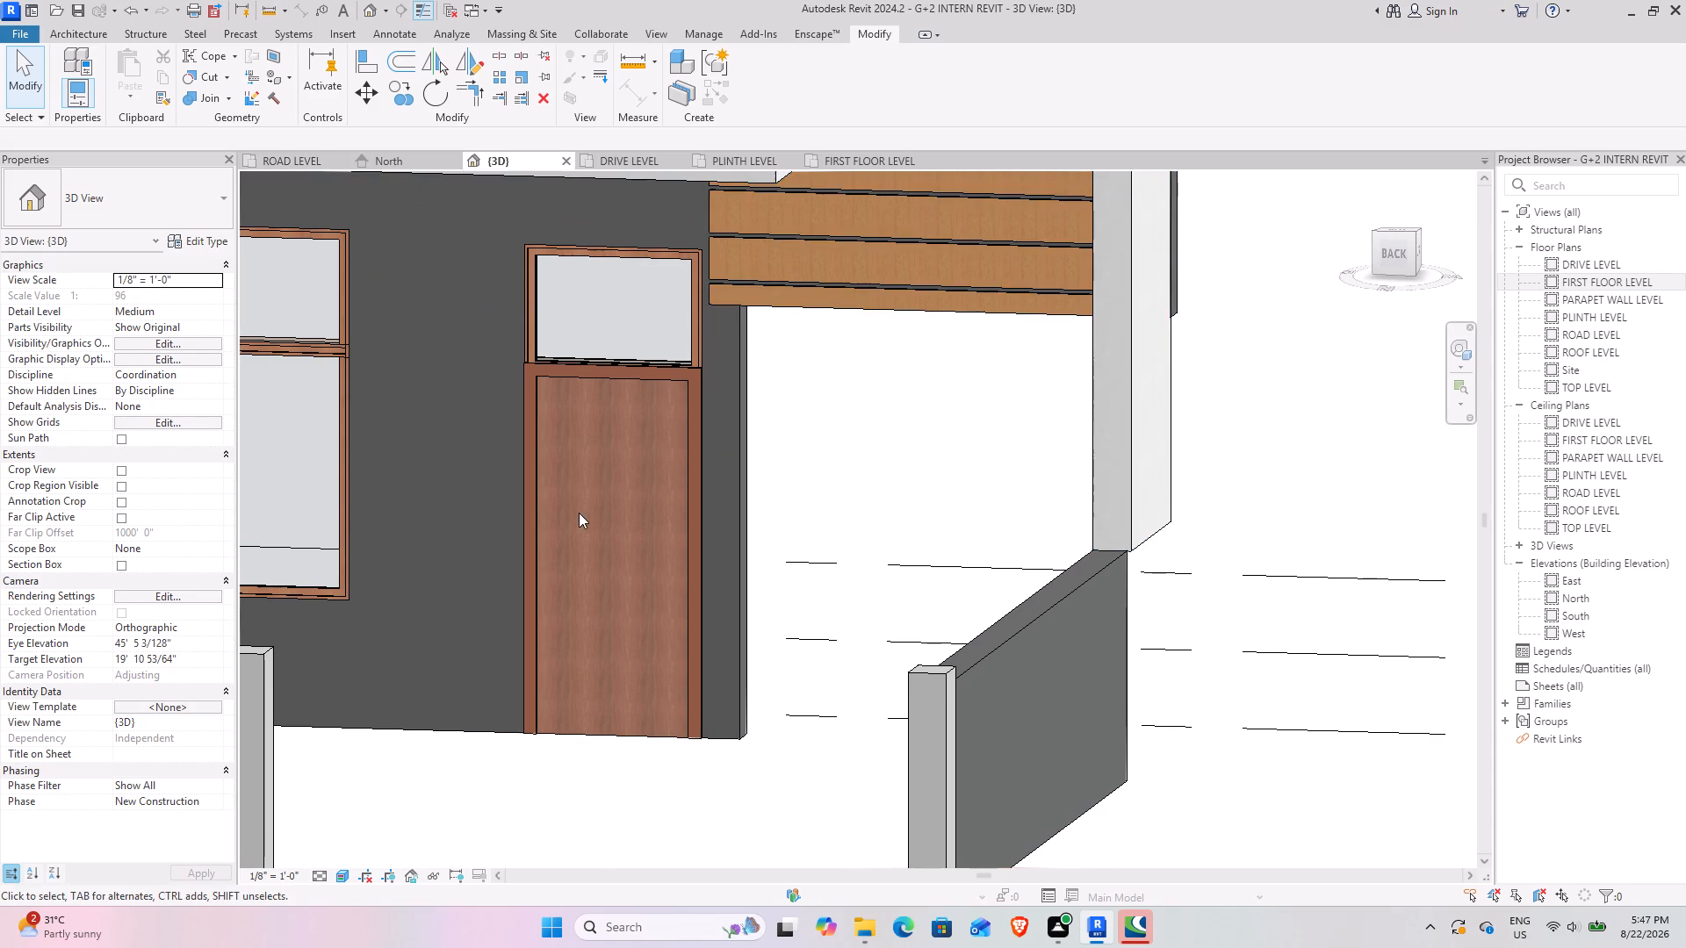
{"action": "scroll", "coordinate": [583, 521], "scroll_direction": "down", "scroll_amount": 4}
{"action": "middle_click_drag", "start_coordinate": [568, 578], "coordinate": [576, 464], "text": "shift"}
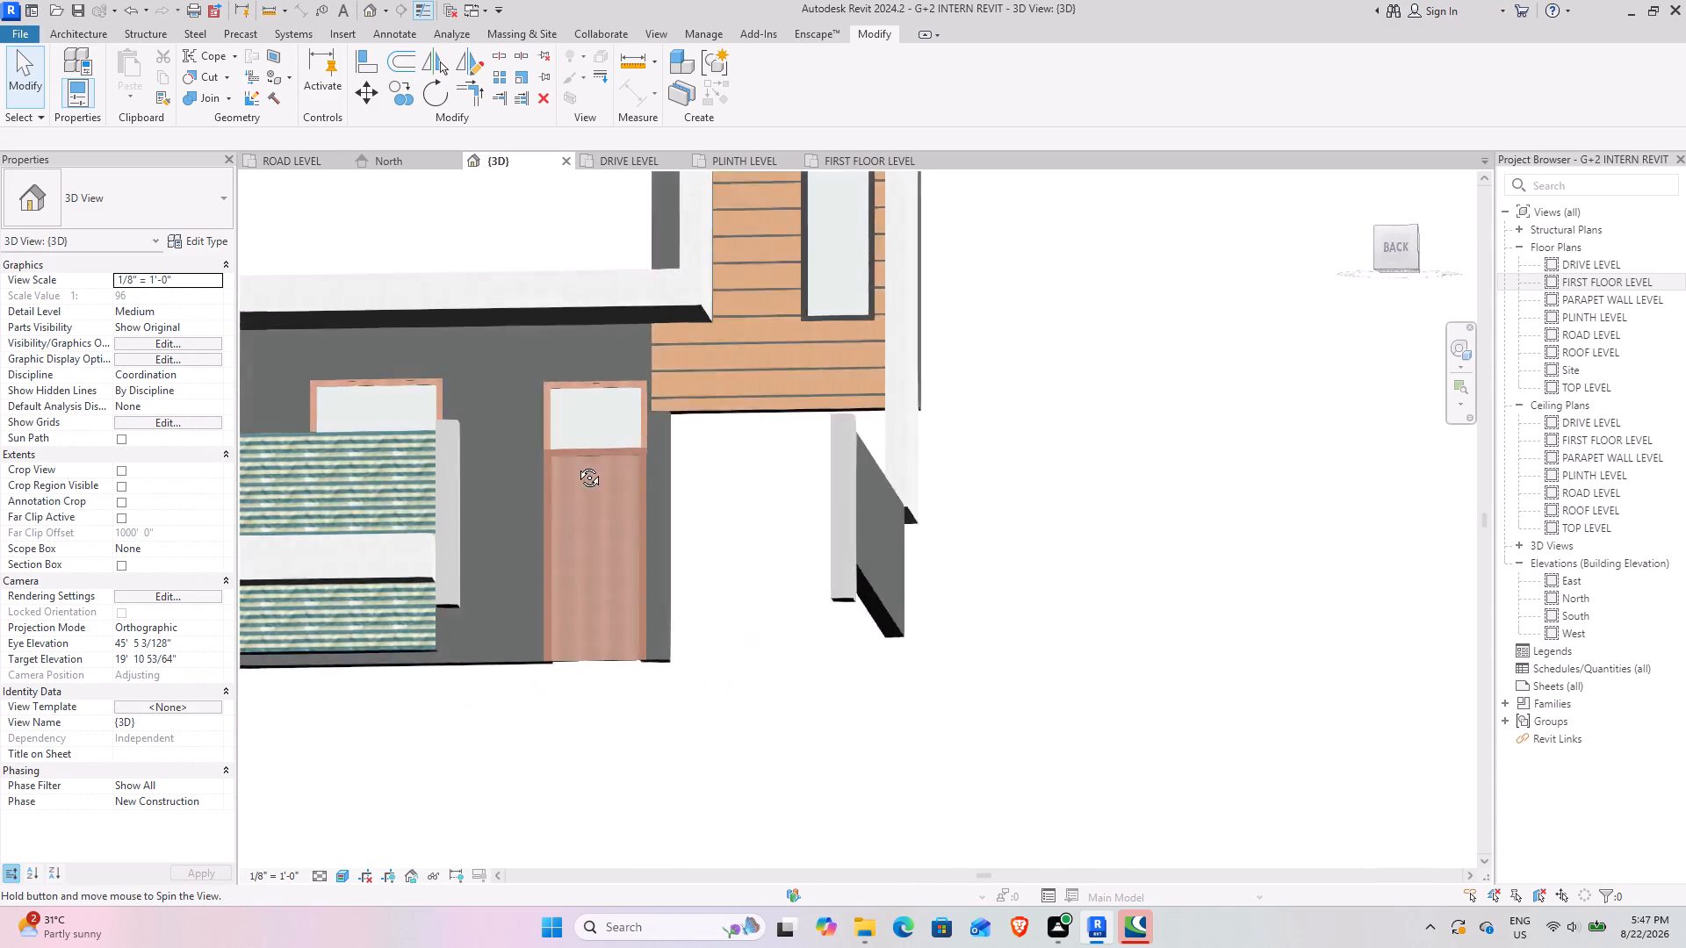
{"action": "middle_click_drag", "start_coordinate": [576, 464], "coordinate": [618, 557], "text": "shift"}
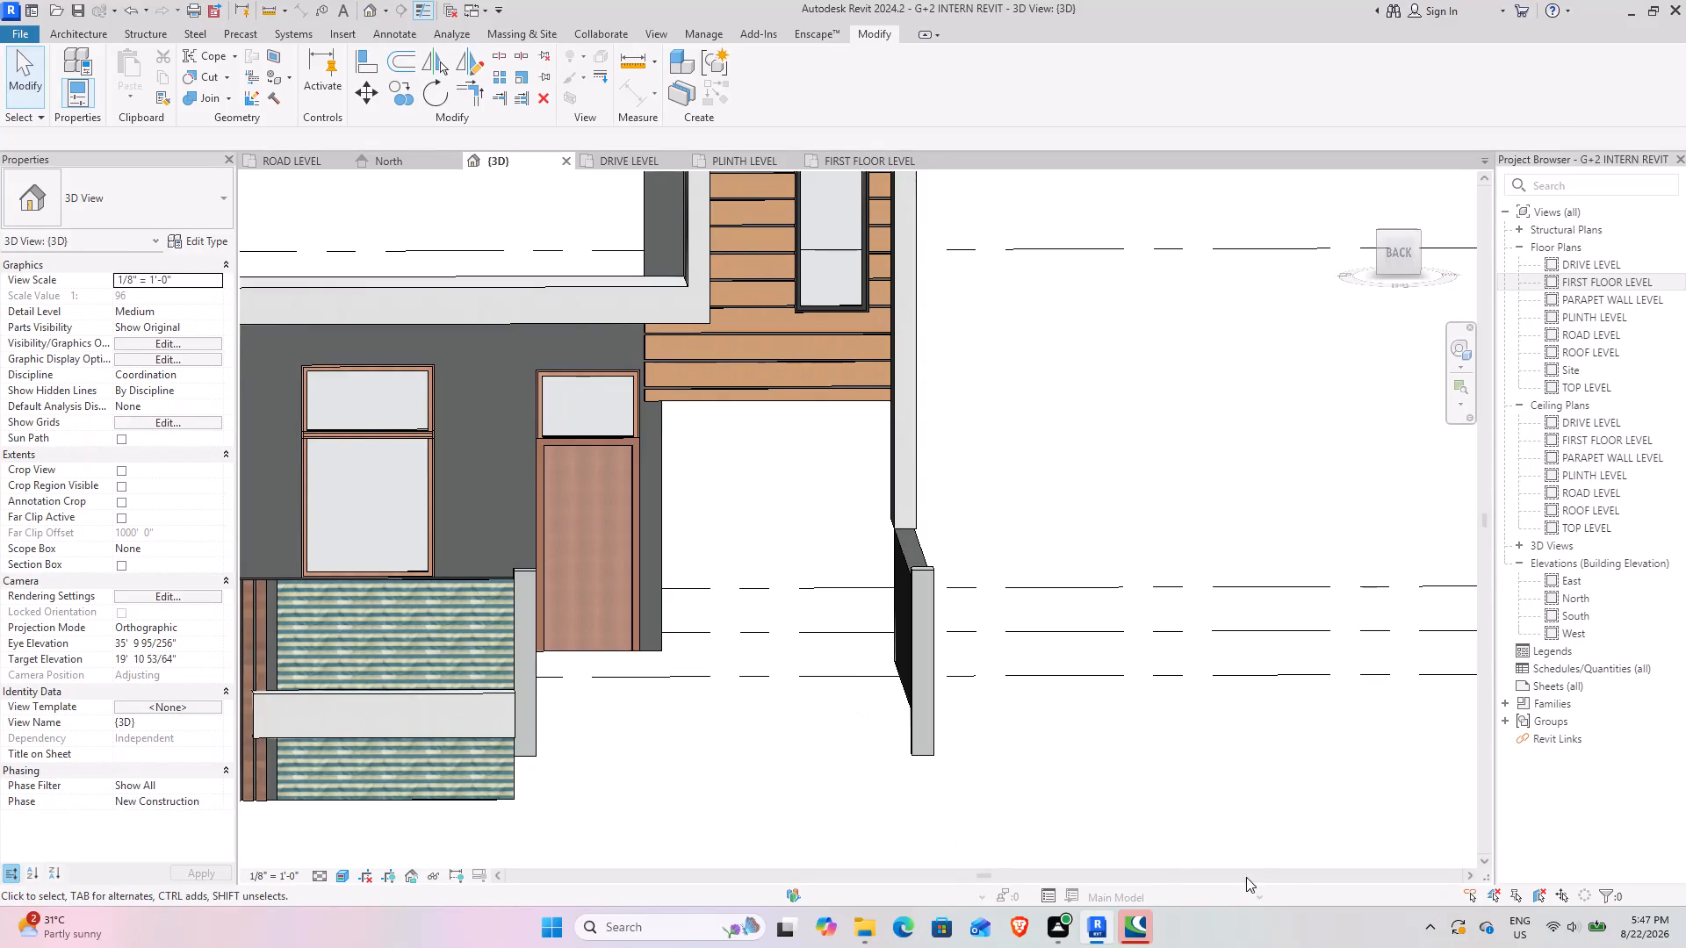
Inspect the house and its boundary walls from the side, front and rear in the 3D view.
{"action": "left_click", "coordinate": [1160, 767]}
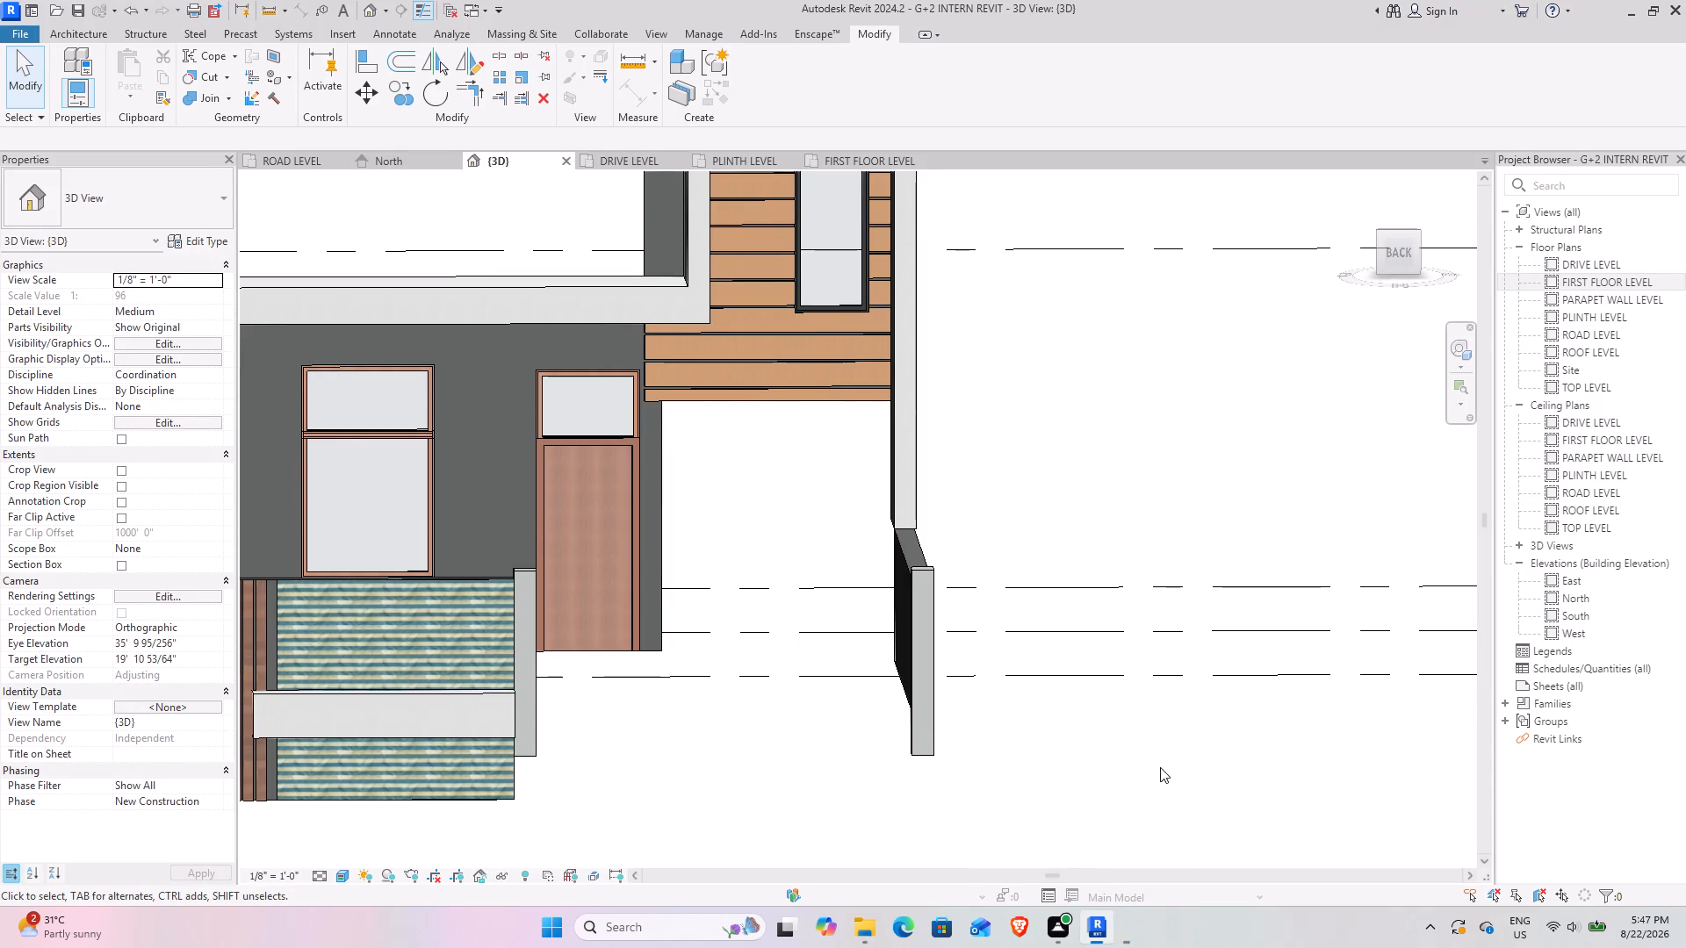
{"action": "scroll", "coordinate": [831, 698], "scroll_direction": "down", "scroll_amount": 3}
{"action": "middle_click_drag", "start_coordinate": [740, 713], "coordinate": [1149, 712], "text": "shift"}
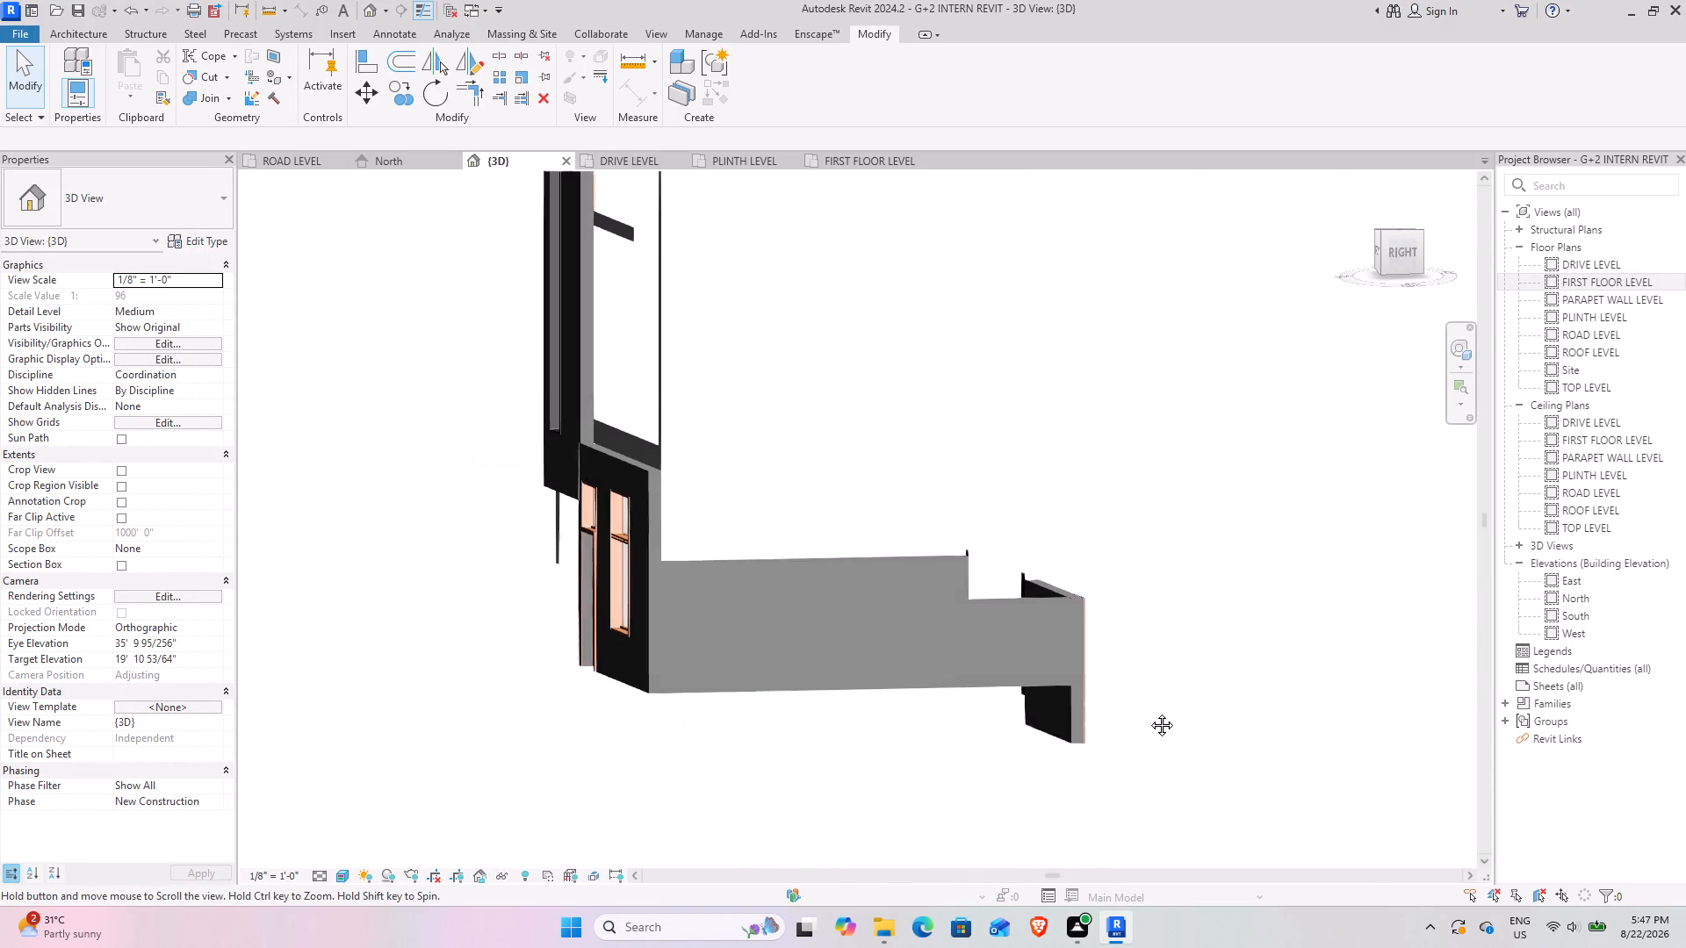
{"action": "middle_click_drag", "start_coordinate": [1149, 712], "coordinate": [1409, 709], "text": "shift"}
{"action": "middle_click_drag", "start_coordinate": [735, 713], "coordinate": [1059, 683], "text": "shift"}
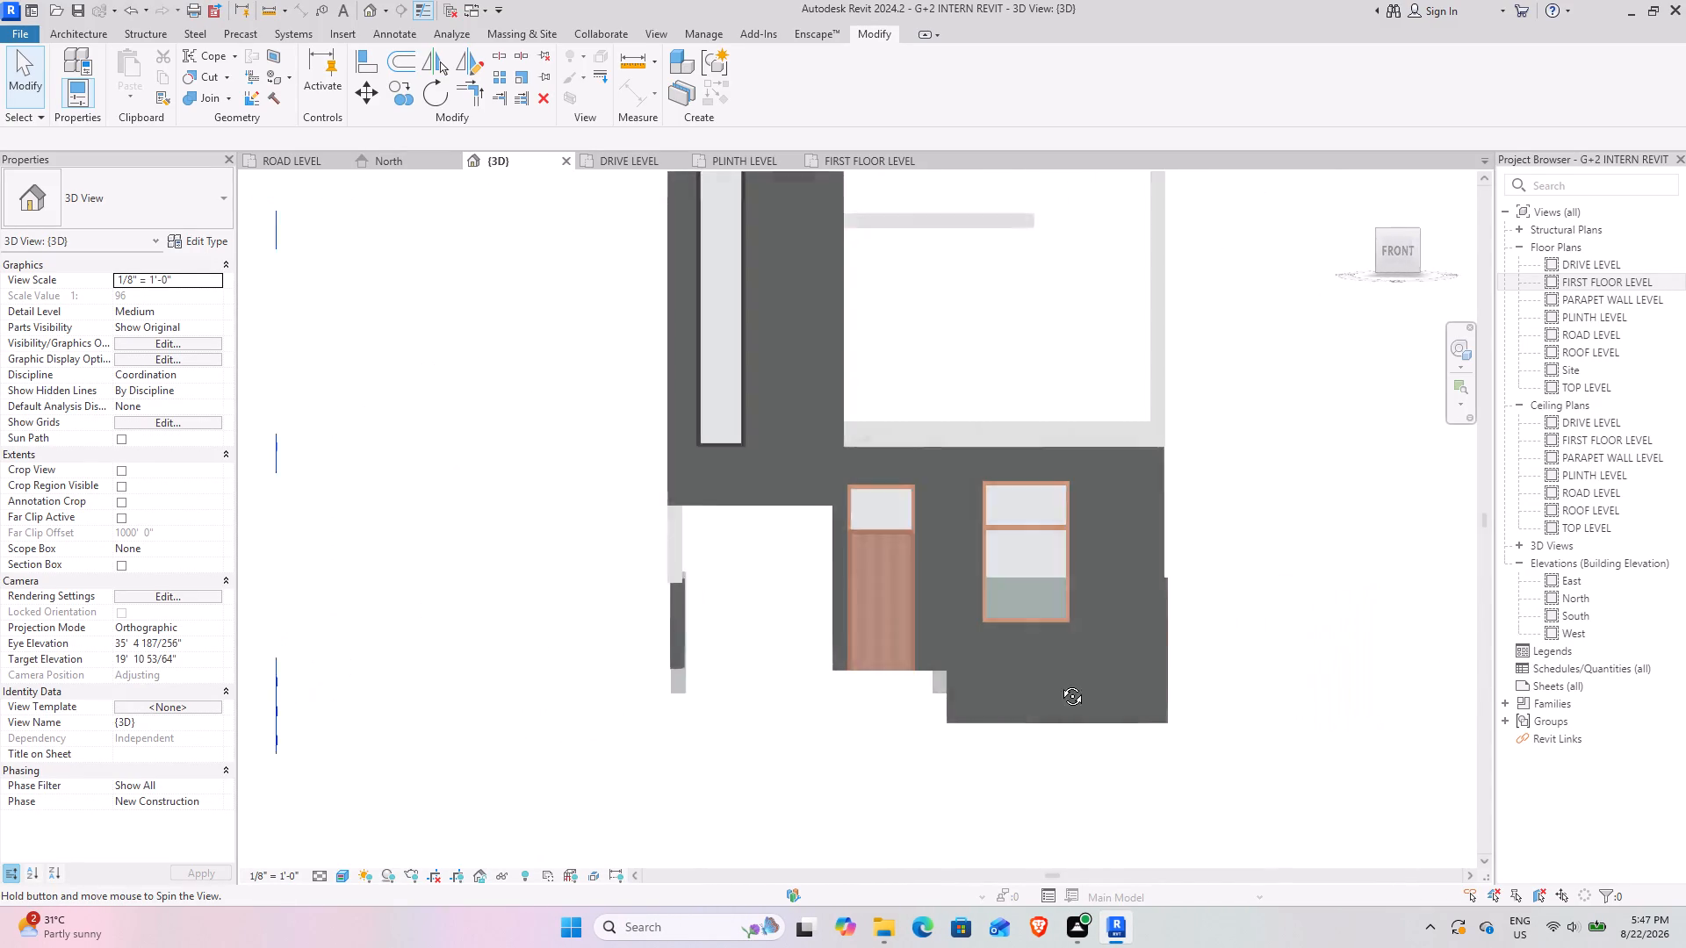
{"action": "middle_click_drag", "start_coordinate": [1059, 683], "coordinate": [808, 726], "text": "shift"}
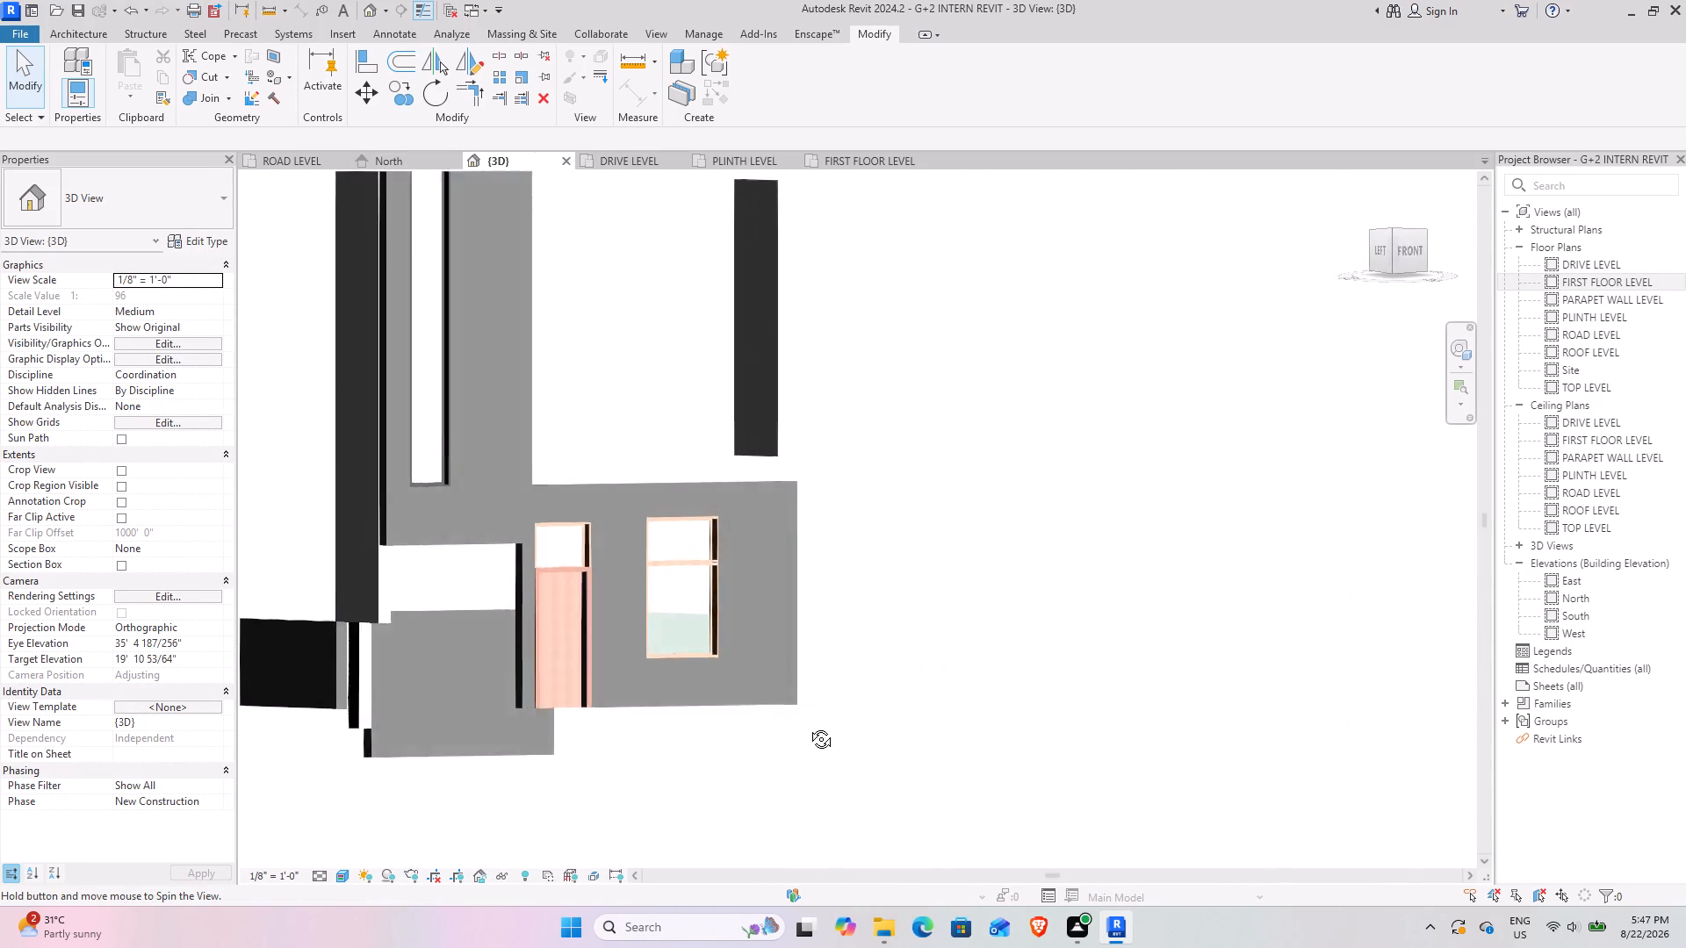
{"action": "middle_click_drag", "start_coordinate": [808, 726], "coordinate": [100, 757], "text": "shift"}
{"action": "middle_click_drag", "start_coordinate": [857, 725], "coordinate": [619, 713]}
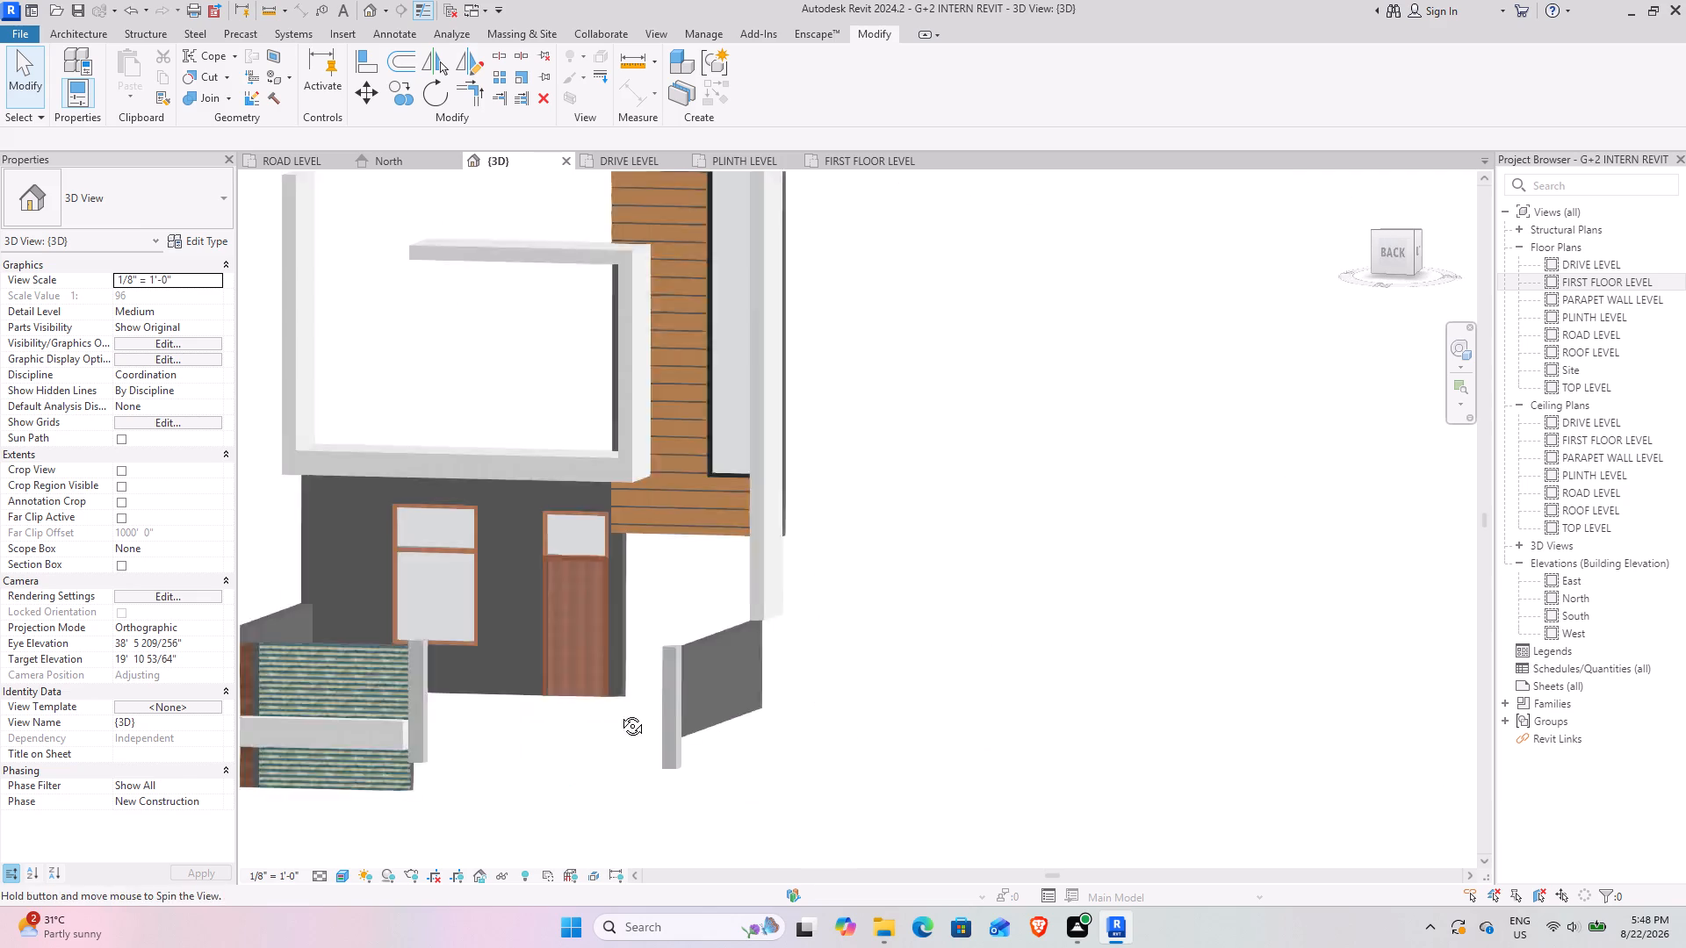
{"action": "middle_click_drag", "start_coordinate": [619, 713], "coordinate": [607, 714]}
{"action": "middle_click_drag", "start_coordinate": [614, 714], "coordinate": [1117, 690]}
{"action": "scroll", "coordinate": [998, 729], "scroll_direction": "up", "scroll_amount": 2}
{"action": "middle_click_drag", "start_coordinate": [871, 777], "coordinate": [935, 756], "text": "shift"}
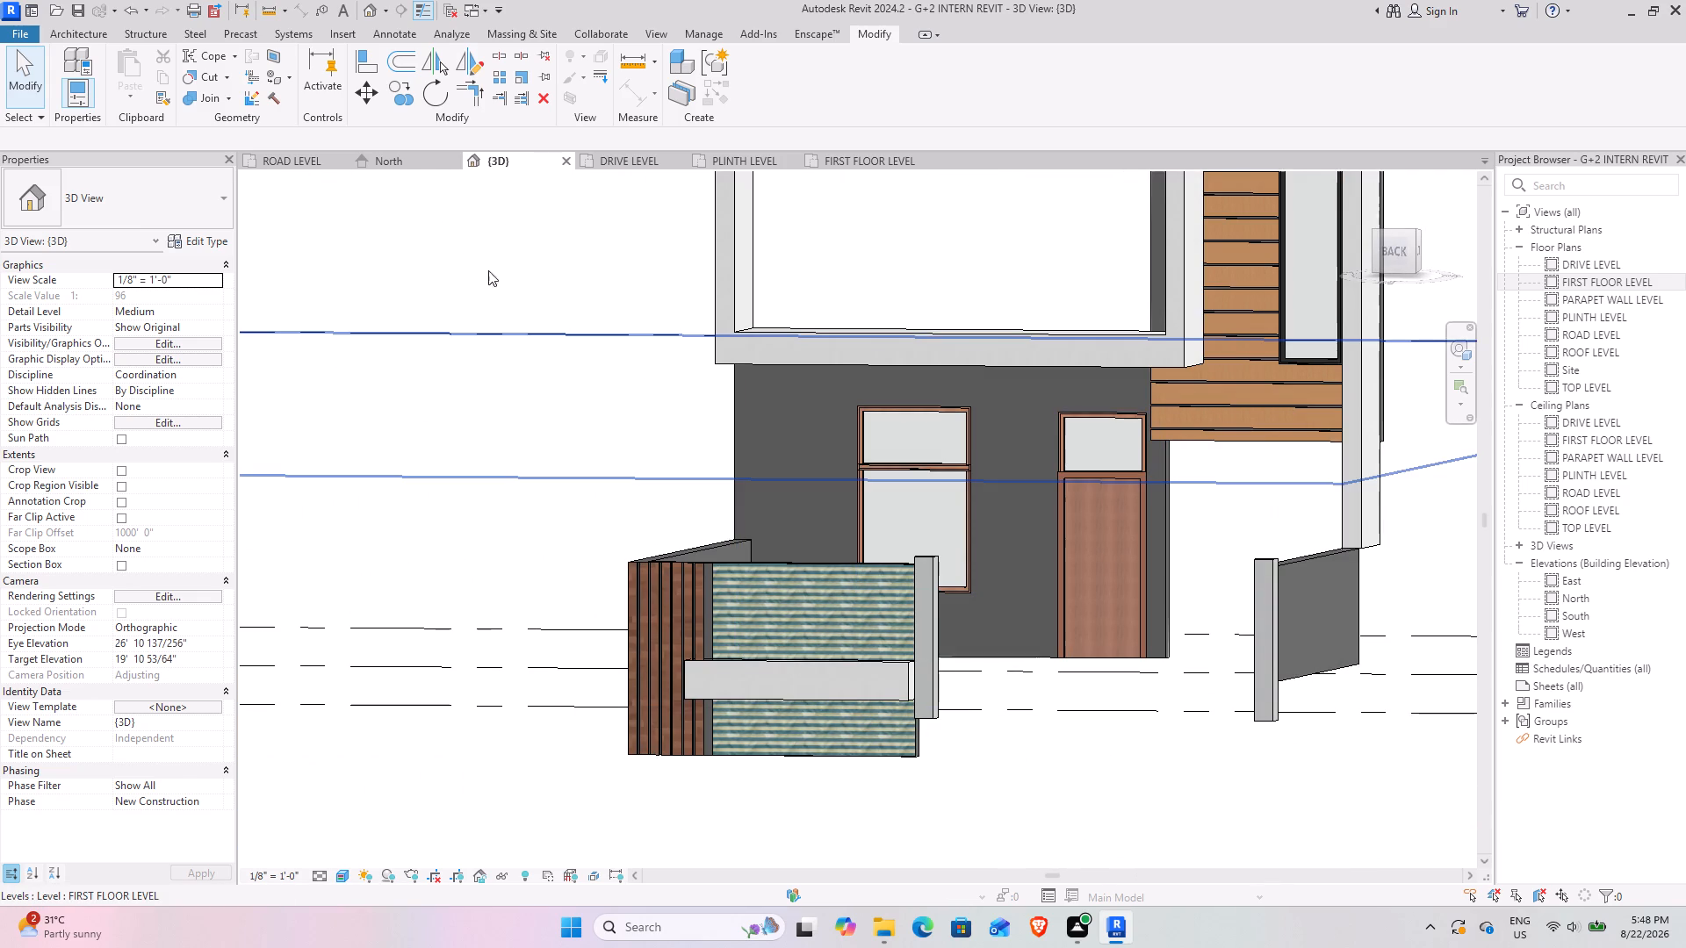
In the ROAD LEVEL floor plan, sketch a straight ramp run about 7' long near the gap between the two boundary posts.
{"action": "left_click", "coordinate": [305, 164]}
{"action": "scroll", "coordinate": [808, 526], "scroll_direction": "down", "scroll_amount": 3}
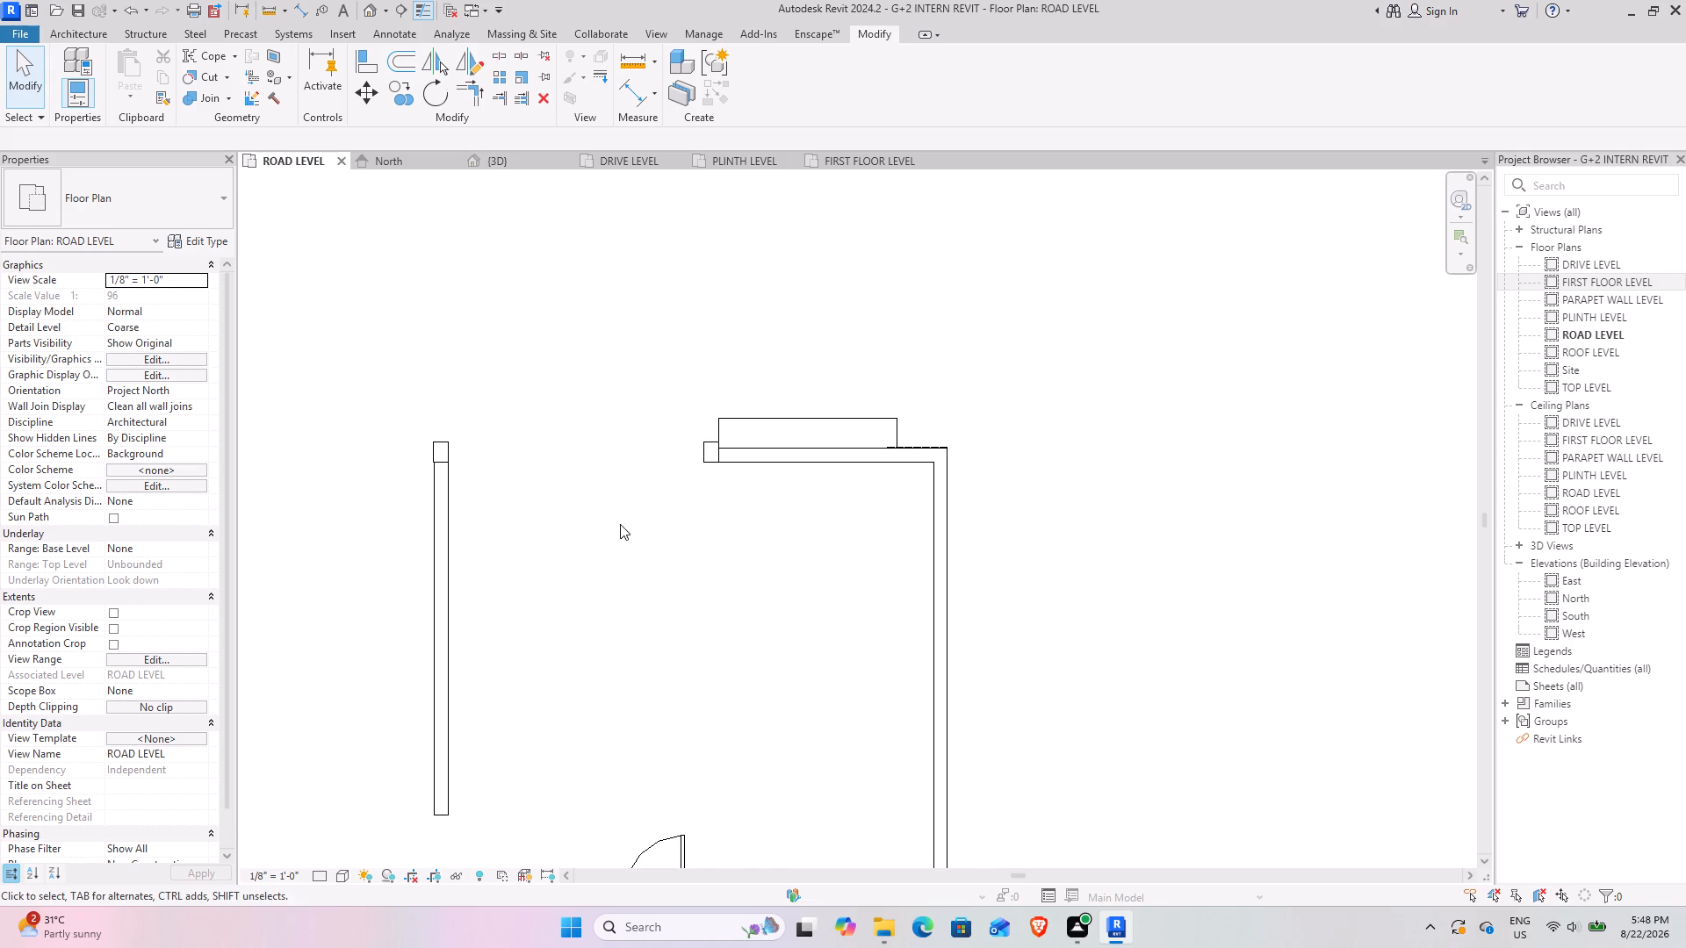
{"action": "middle_click_drag", "start_coordinate": [620, 524], "coordinate": [874, 625]}
{"action": "scroll", "coordinate": [802, 578], "scroll_direction": "up", "scroll_amount": 2}
{"action": "scroll", "coordinate": [936, 534], "scroll_direction": "up", "scroll_amount": 1}
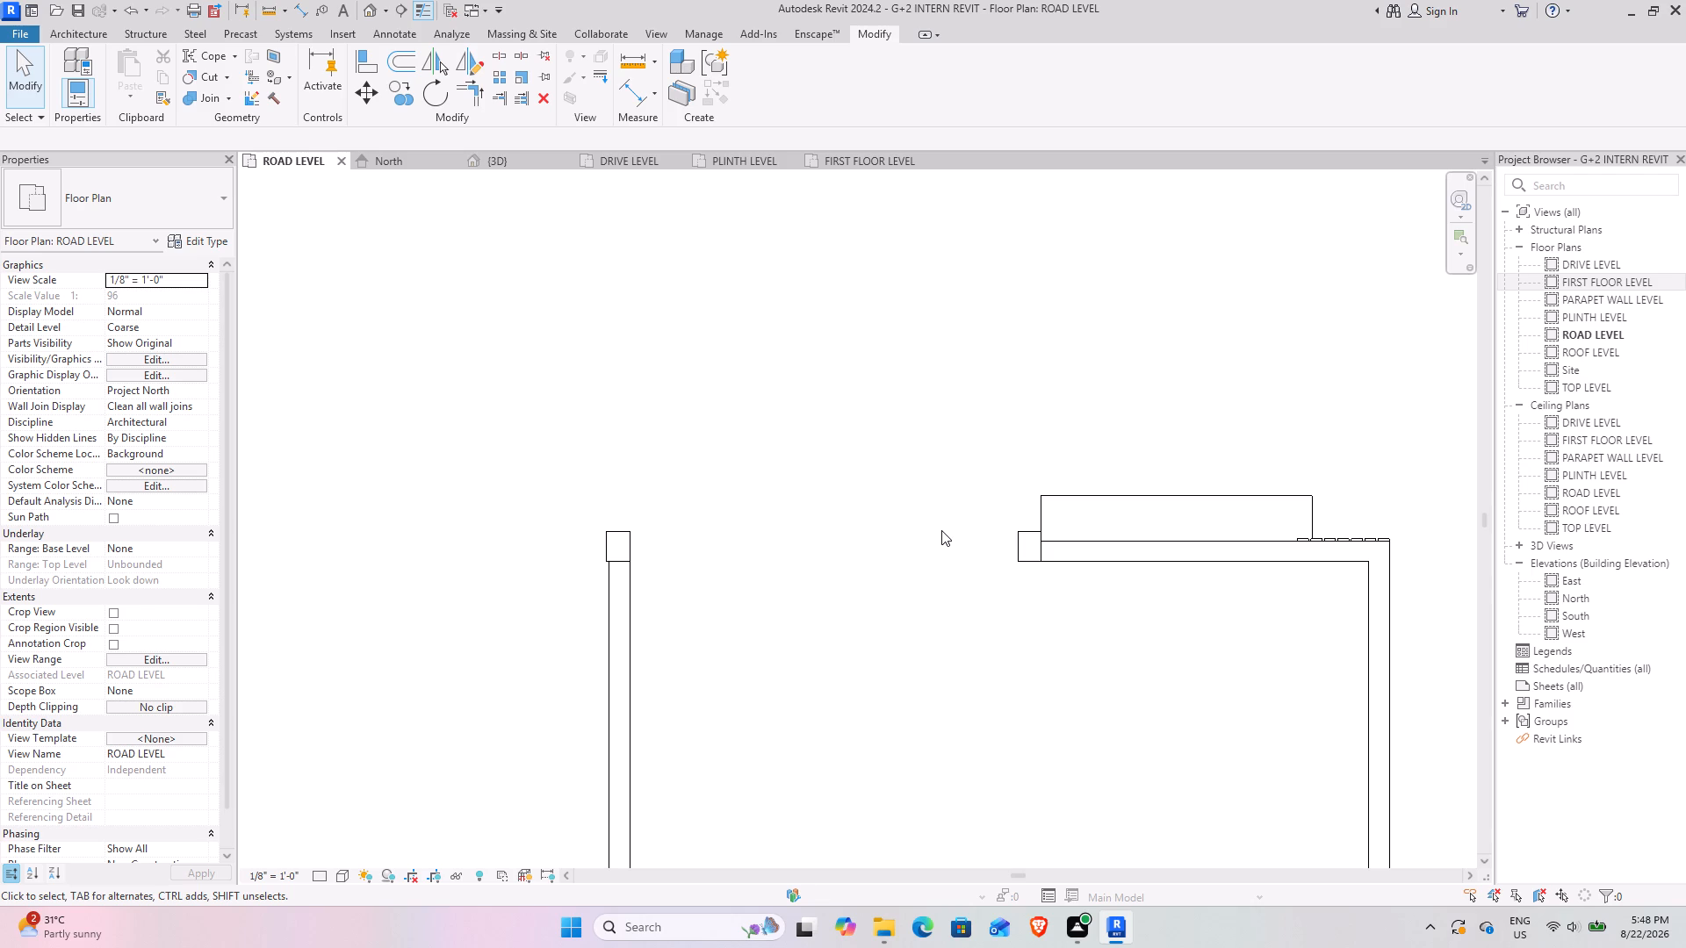
{"action": "left_click", "coordinate": [86, 32]}
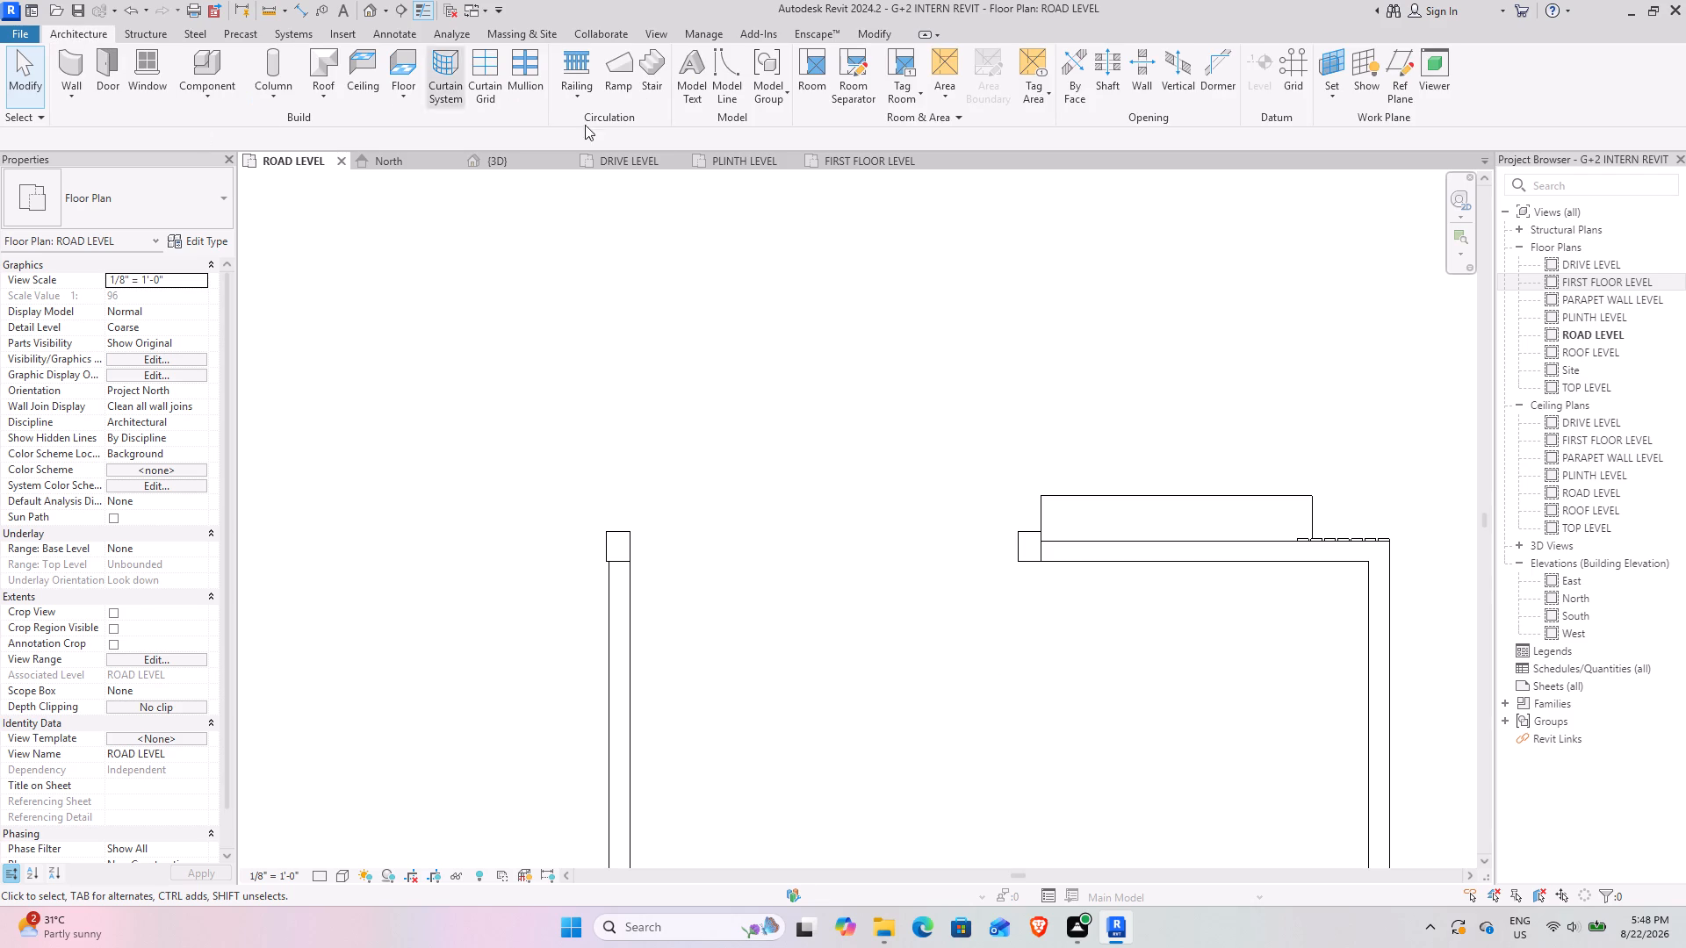
{"action": "left_click", "coordinate": [656, 70]}
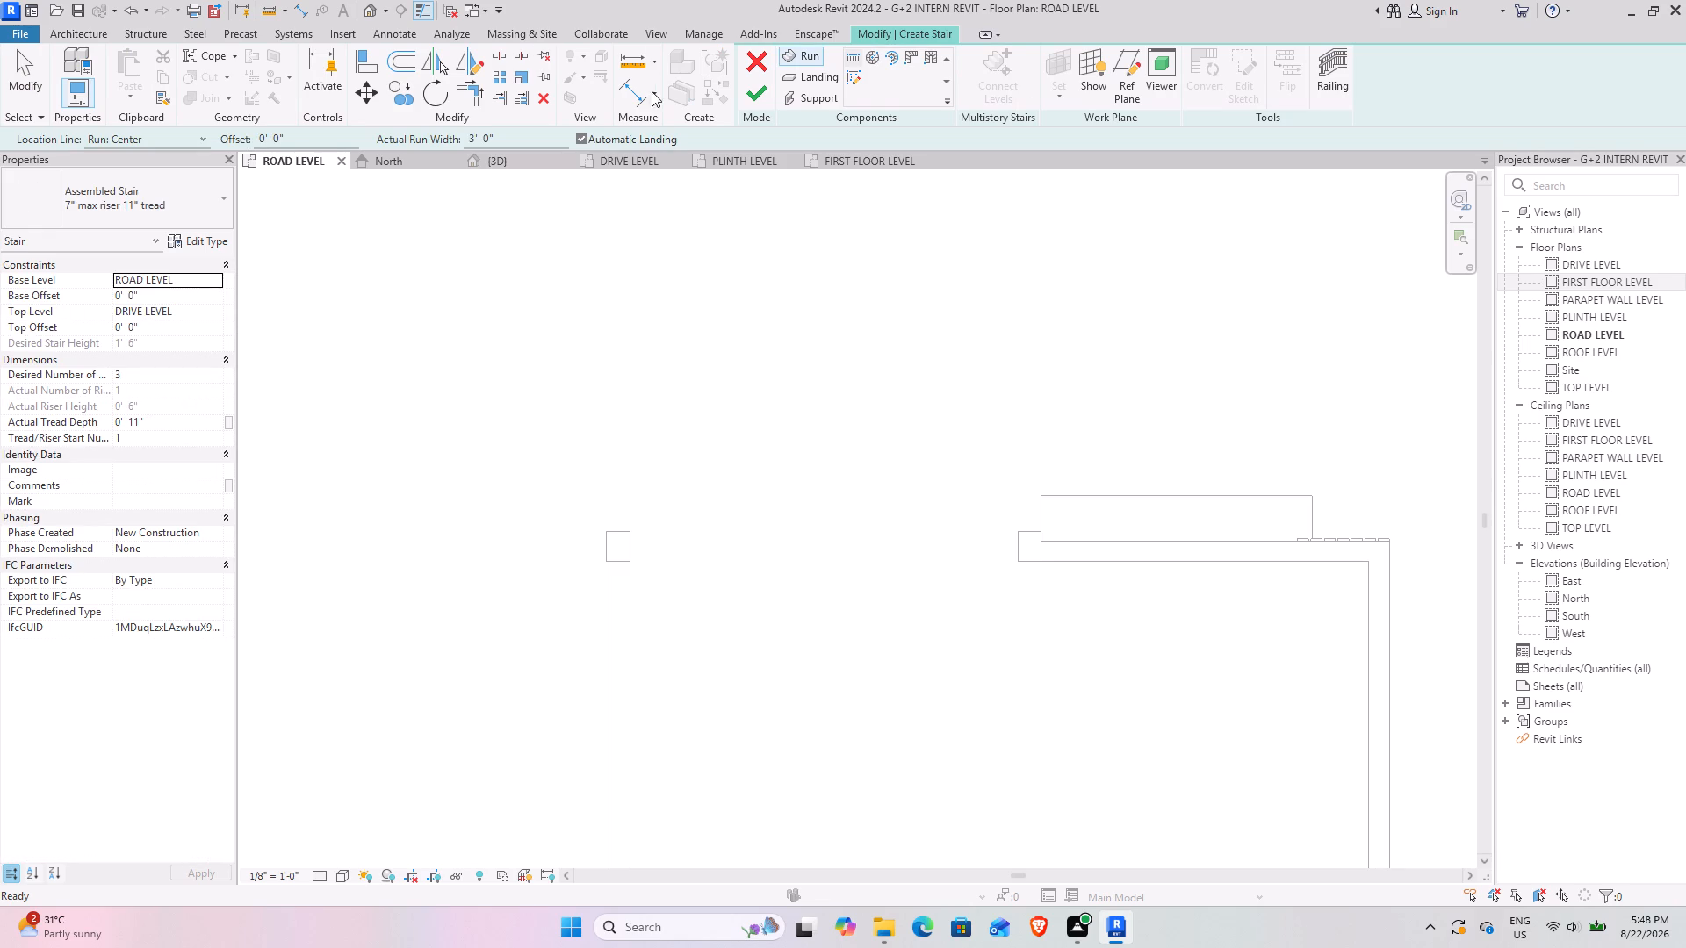
{"action": "left_click", "coordinate": [767, 64]}
{"action": "left_click", "coordinate": [627, 58]}
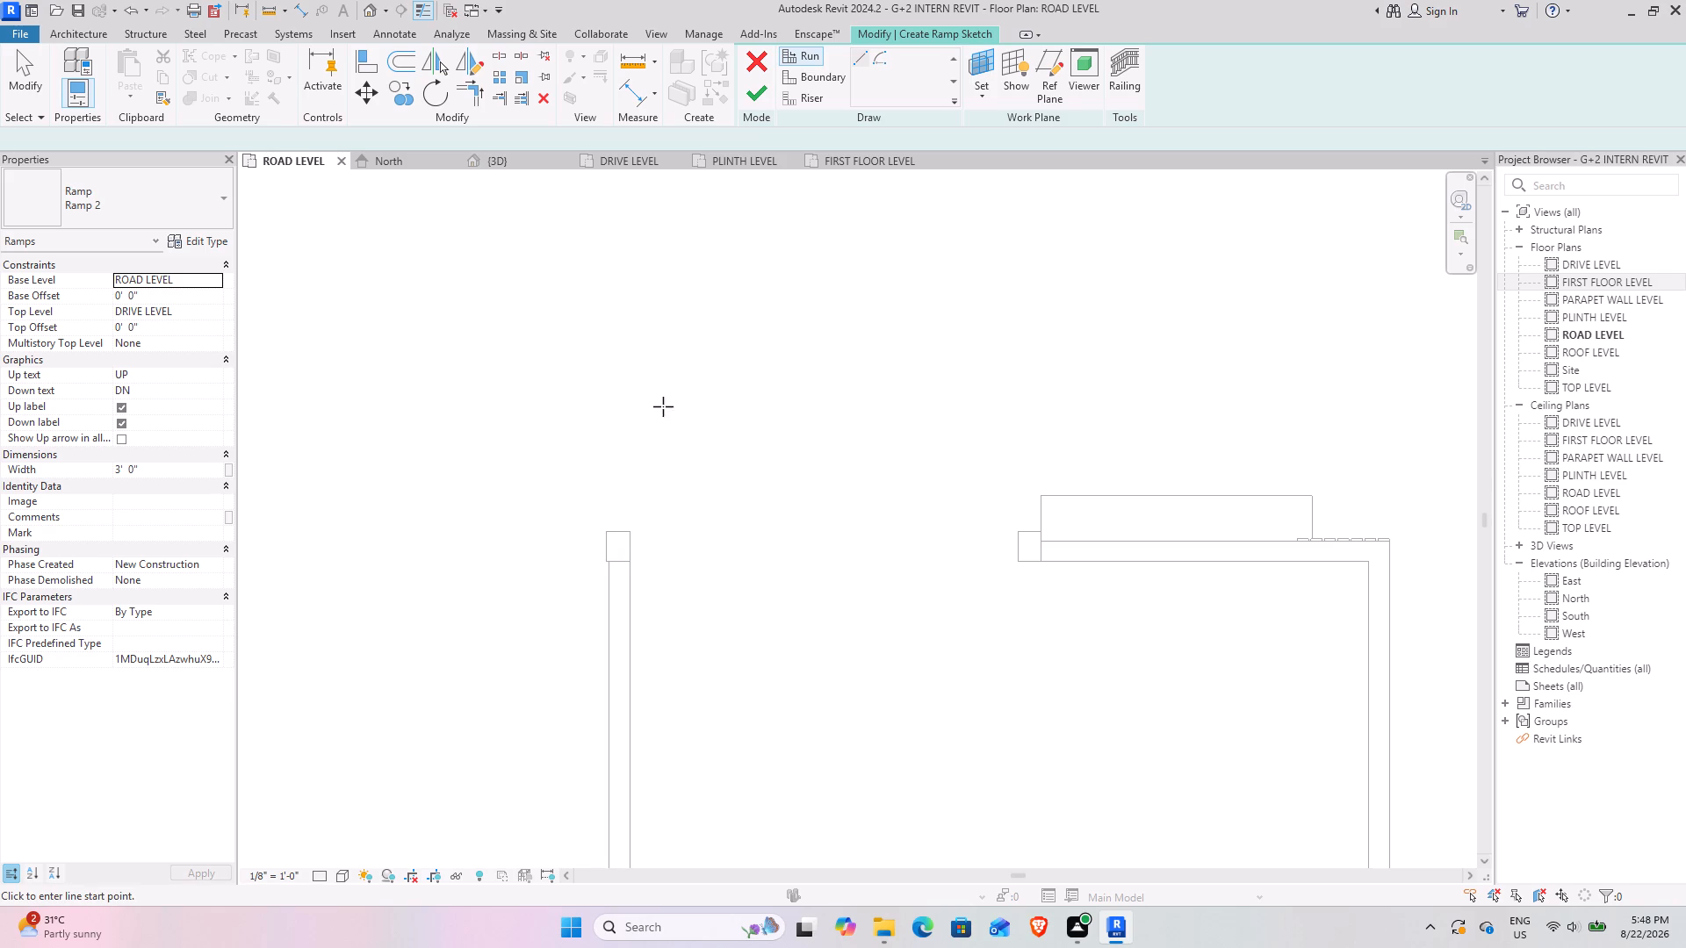
{"action": "left_click", "coordinate": [794, 405]}
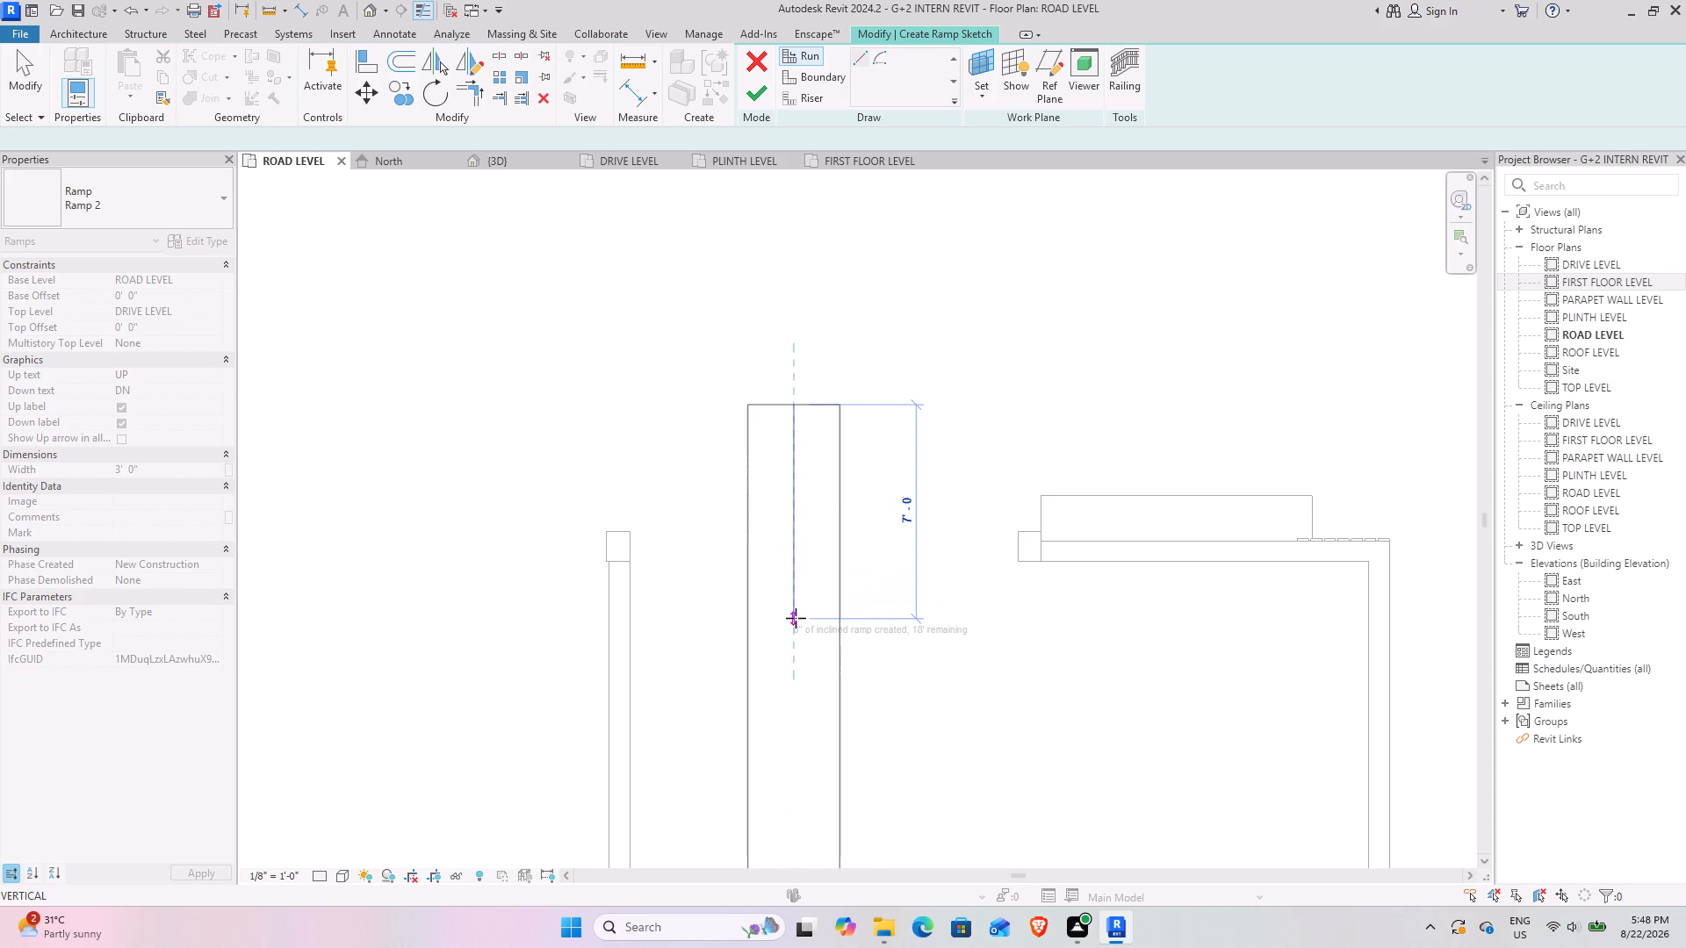
{"action": "left_click", "coordinate": [796, 618]}
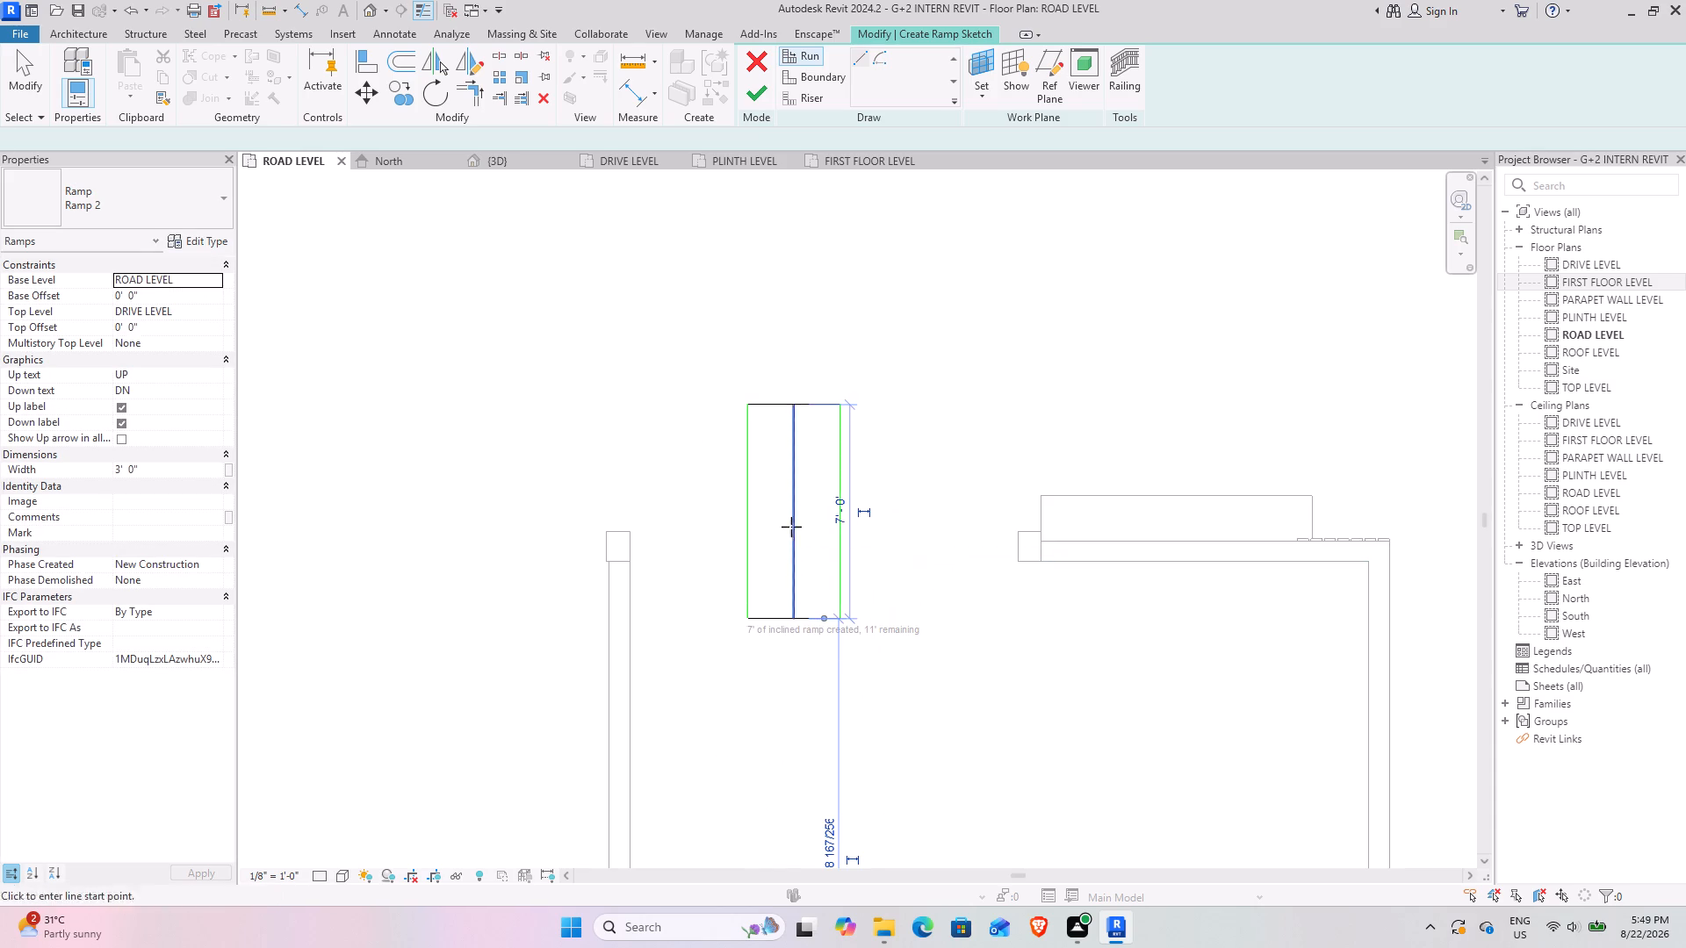
Set the ramp run's length to 5'.
{"action": "left_click", "coordinate": [25, 89]}
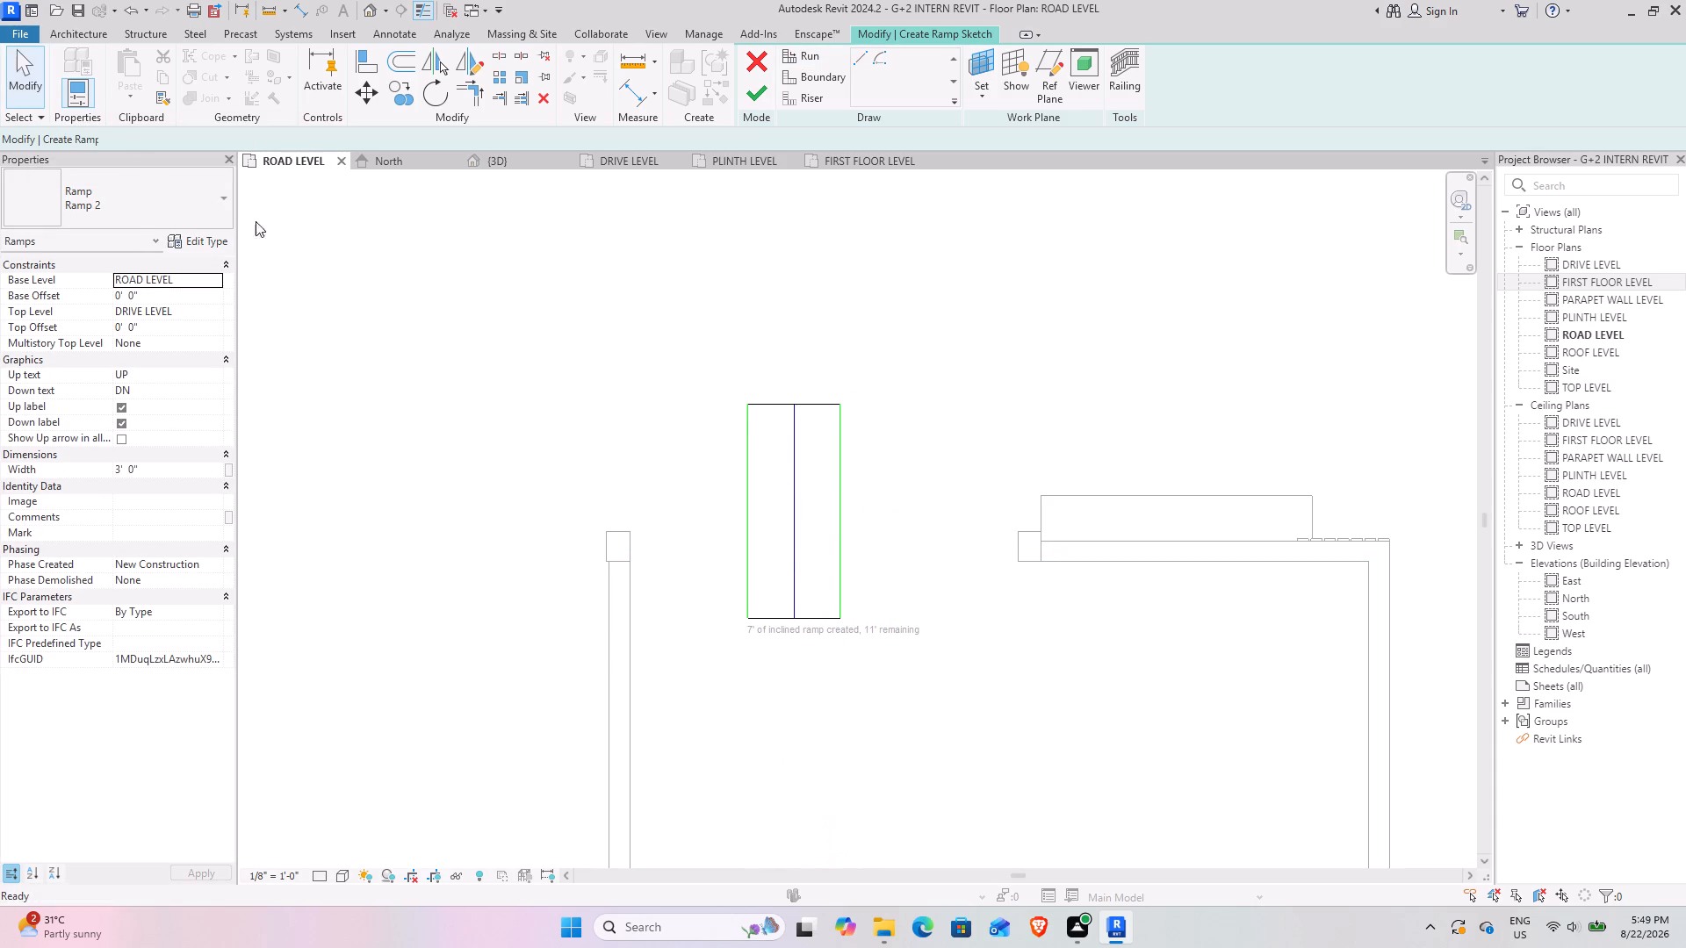
{"action": "left_click", "coordinate": [791, 511]}
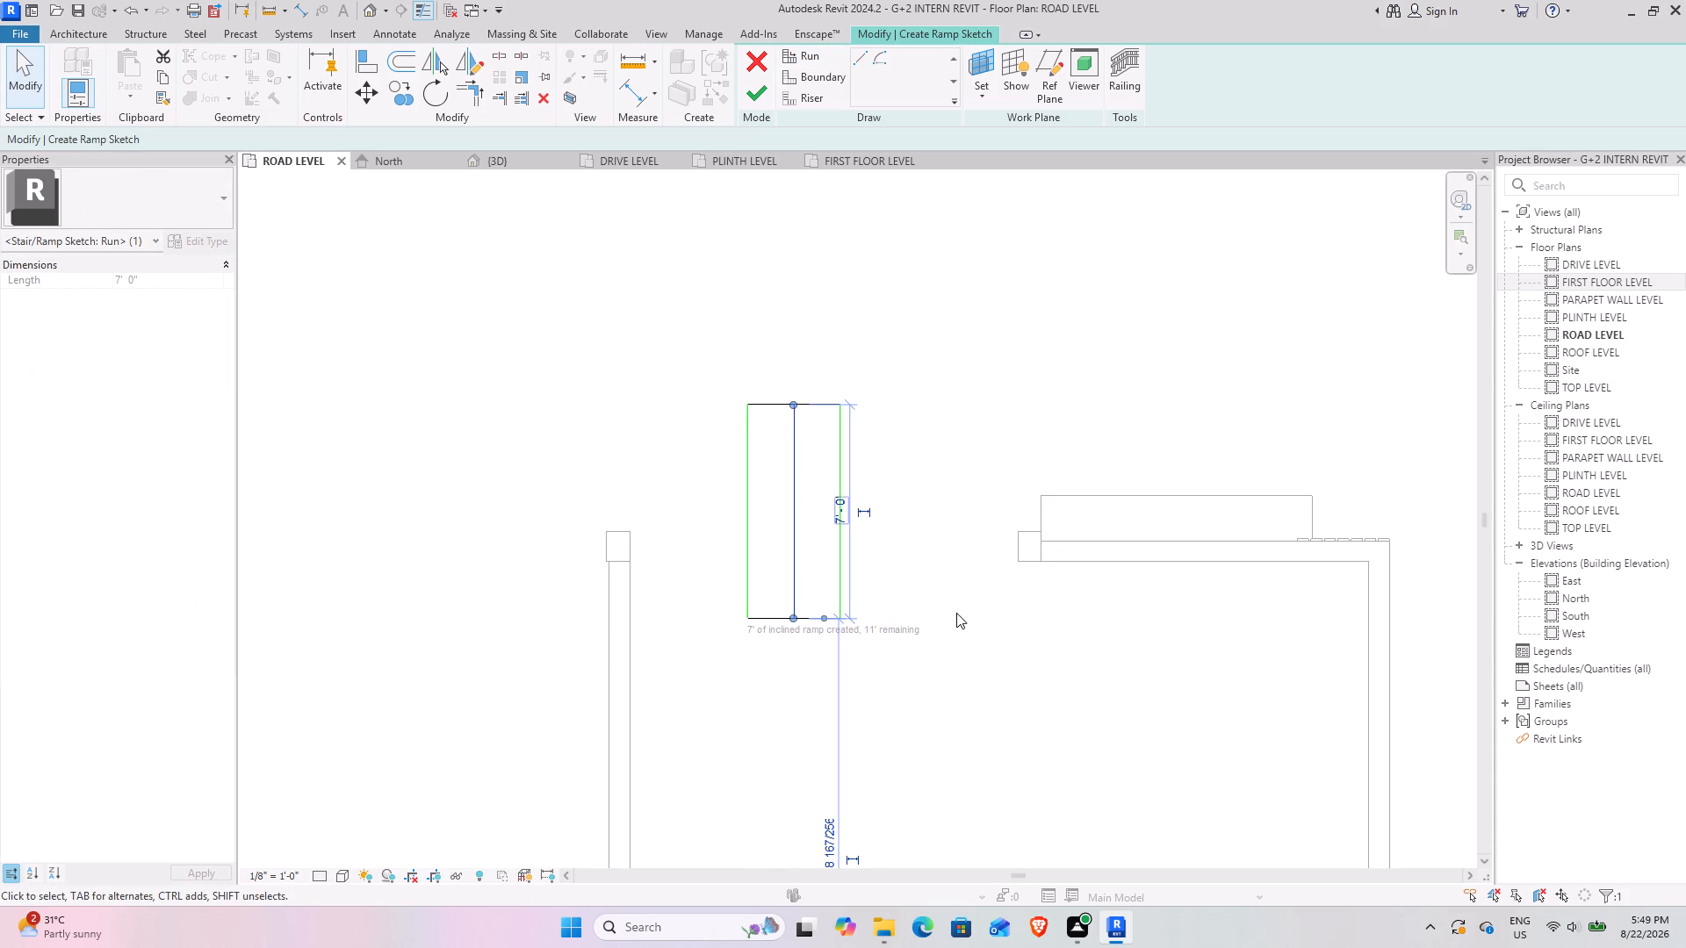
{"action": "scroll", "coordinate": [921, 638], "scroll_direction": "up", "scroll_amount": 4}
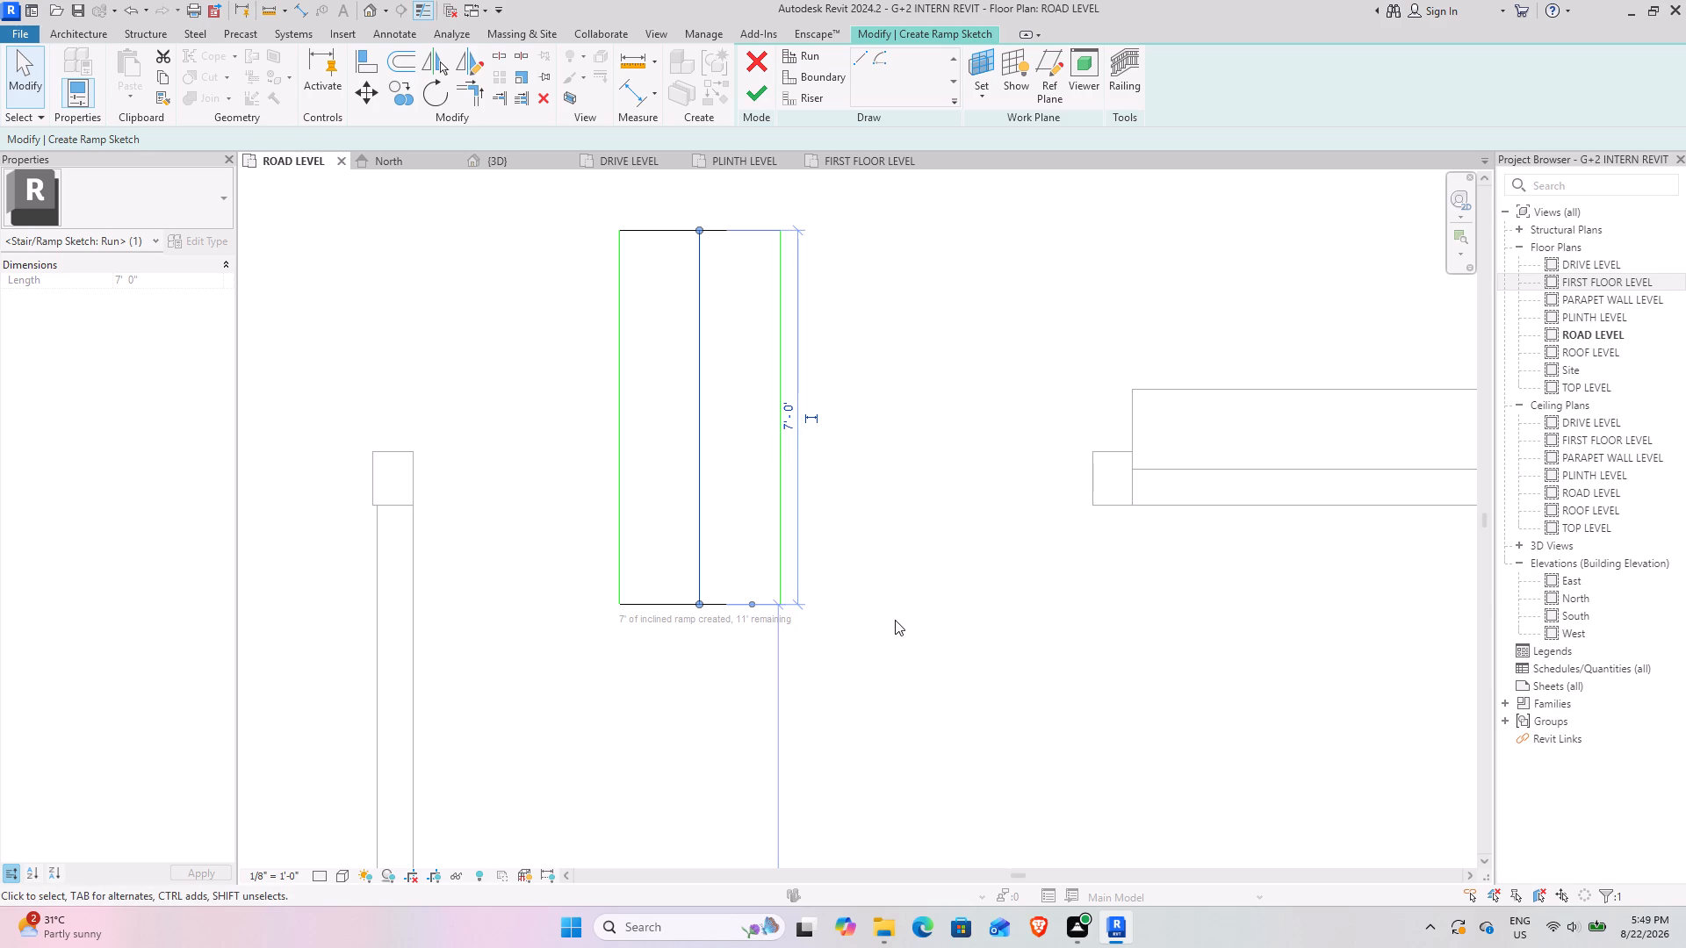
{"action": "left_click", "coordinate": [794, 423]}
{"action": "key", "text": "5"}
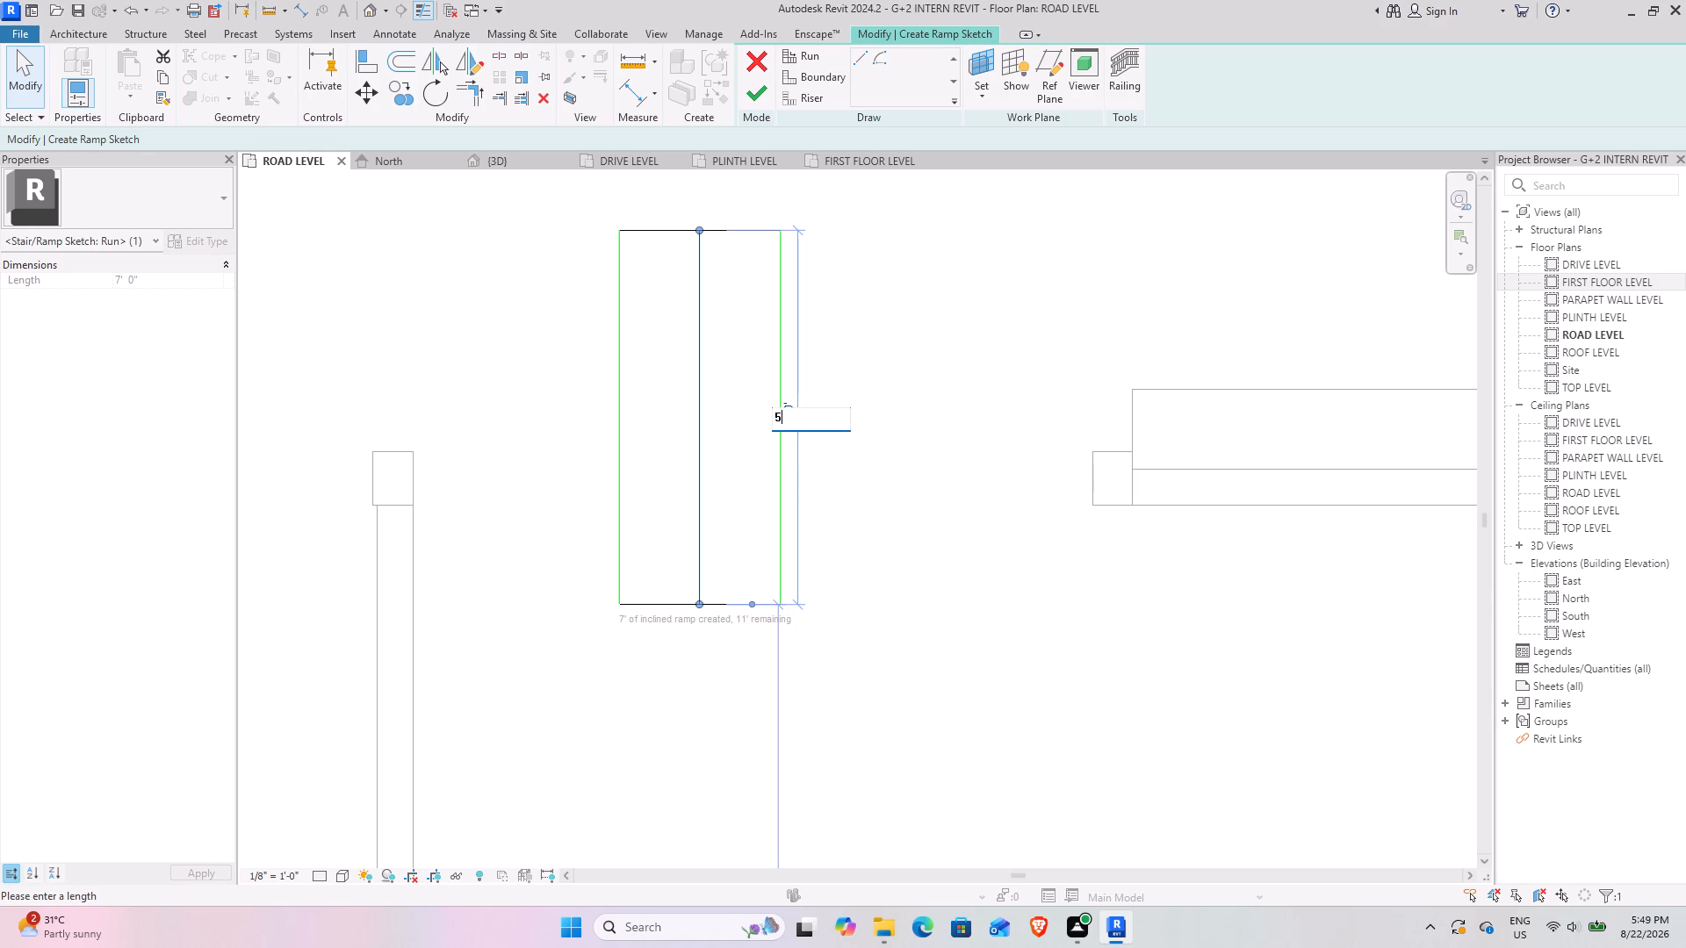
{"action": "key", "text": "apostrophe"}
{"action": "key", "text": "Return"}
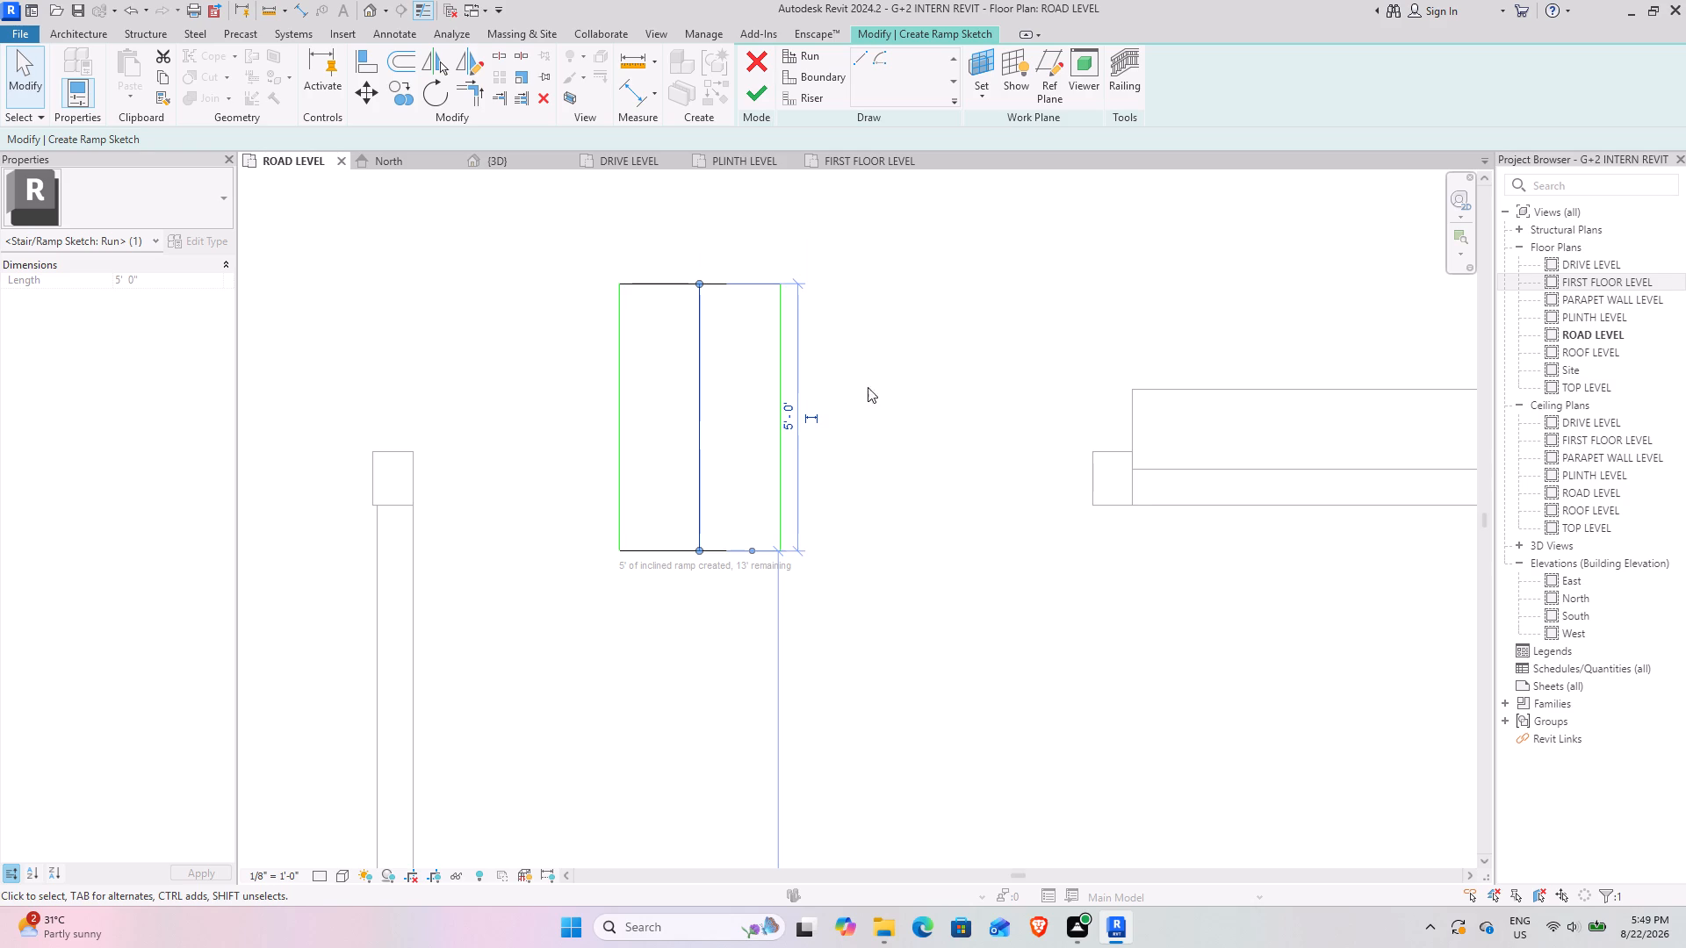
{"action": "left_click", "coordinate": [844, 212]}
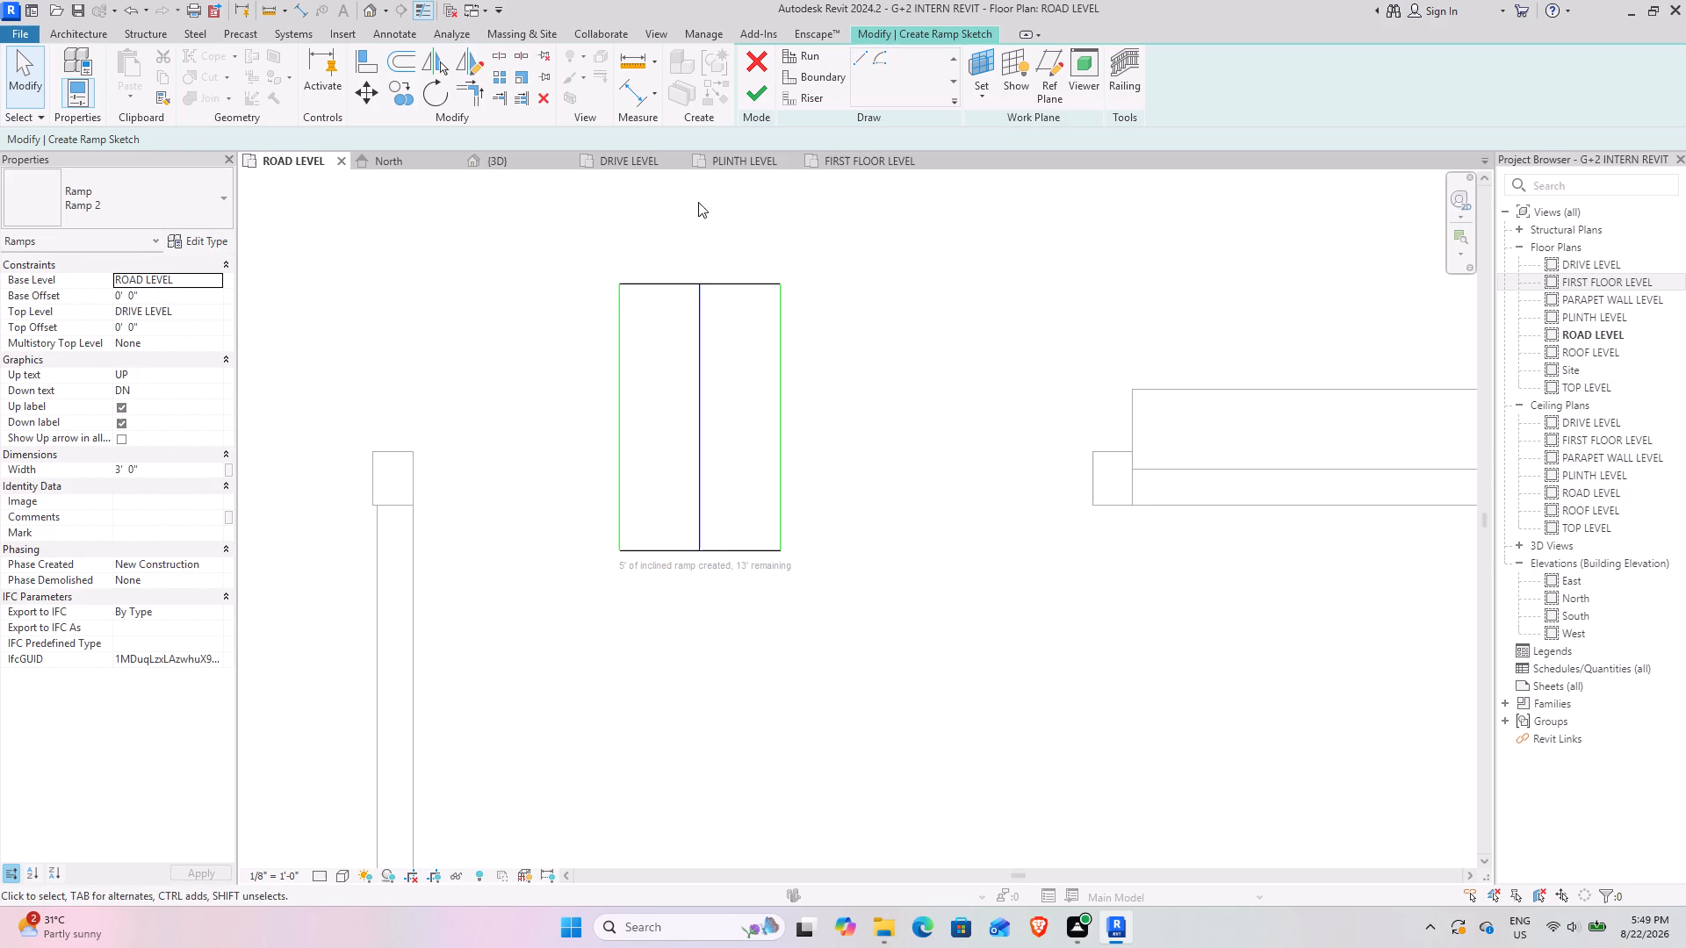
Duplicate the Ramp 2 type and set the new type's Ramp Max Slope (1/x) to 3.333.
{"action": "left_click", "coordinate": [200, 235]}
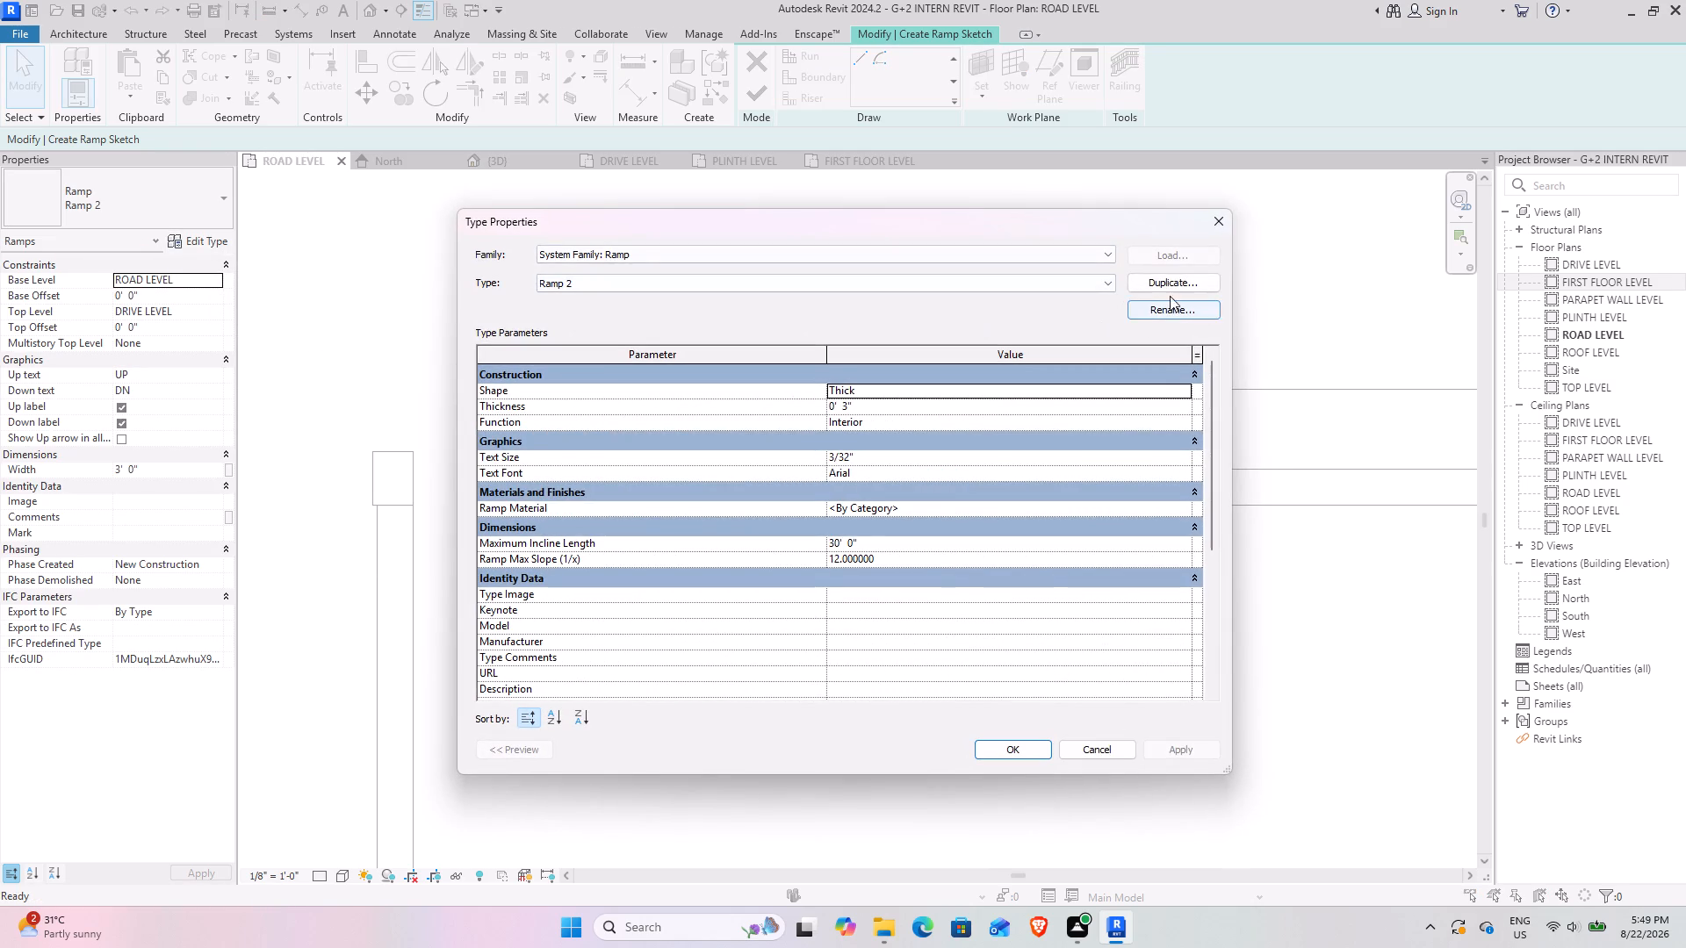
{"action": "left_click", "coordinate": [1172, 286]}
{"action": "left_click", "coordinate": [845, 541]}
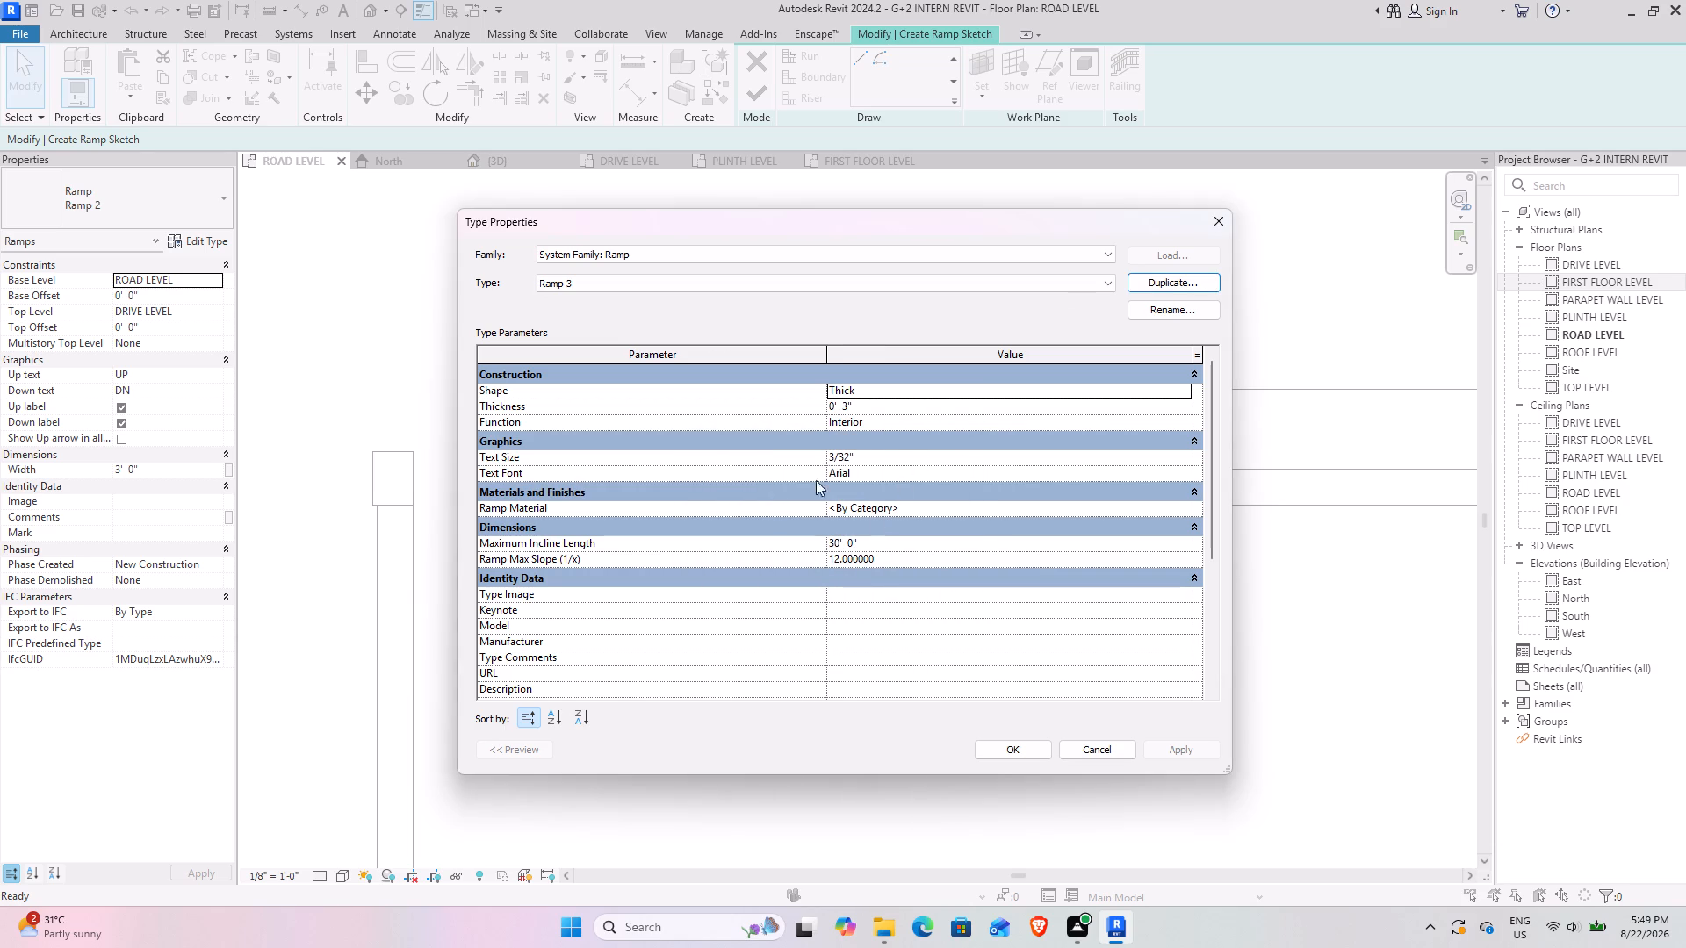
{"action": "left_click", "coordinate": [892, 558]}
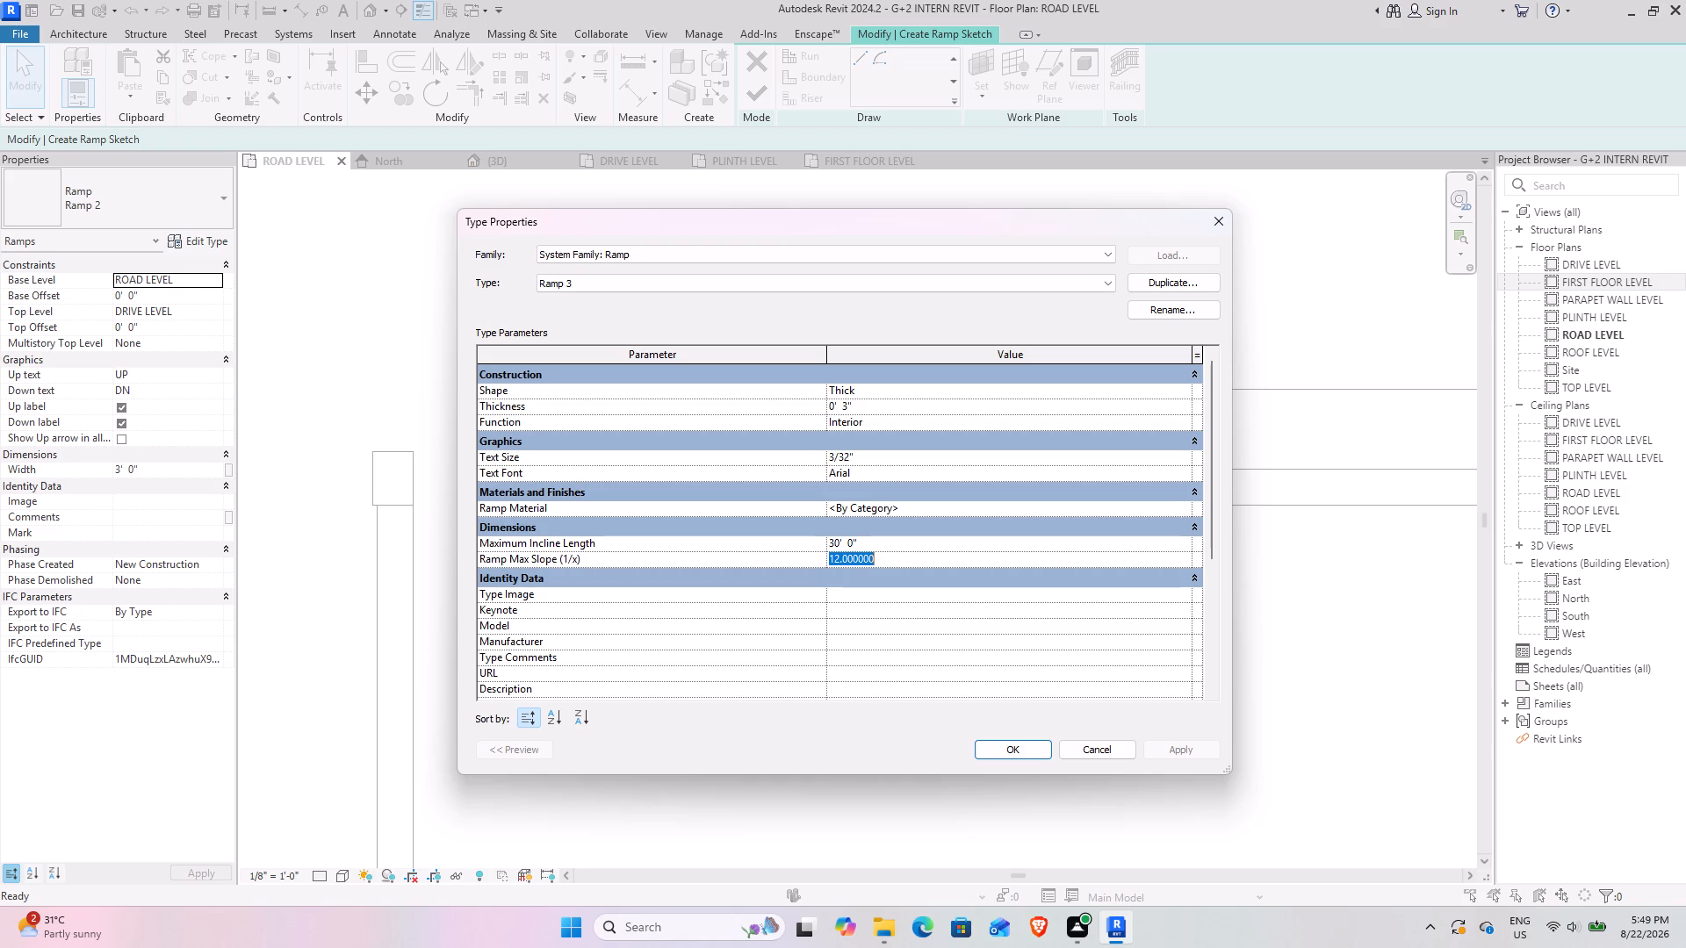
{"action": "type", "text": "3."}
{"action": "type", "text": "333"}
{"action": "key", "text": "Return"}
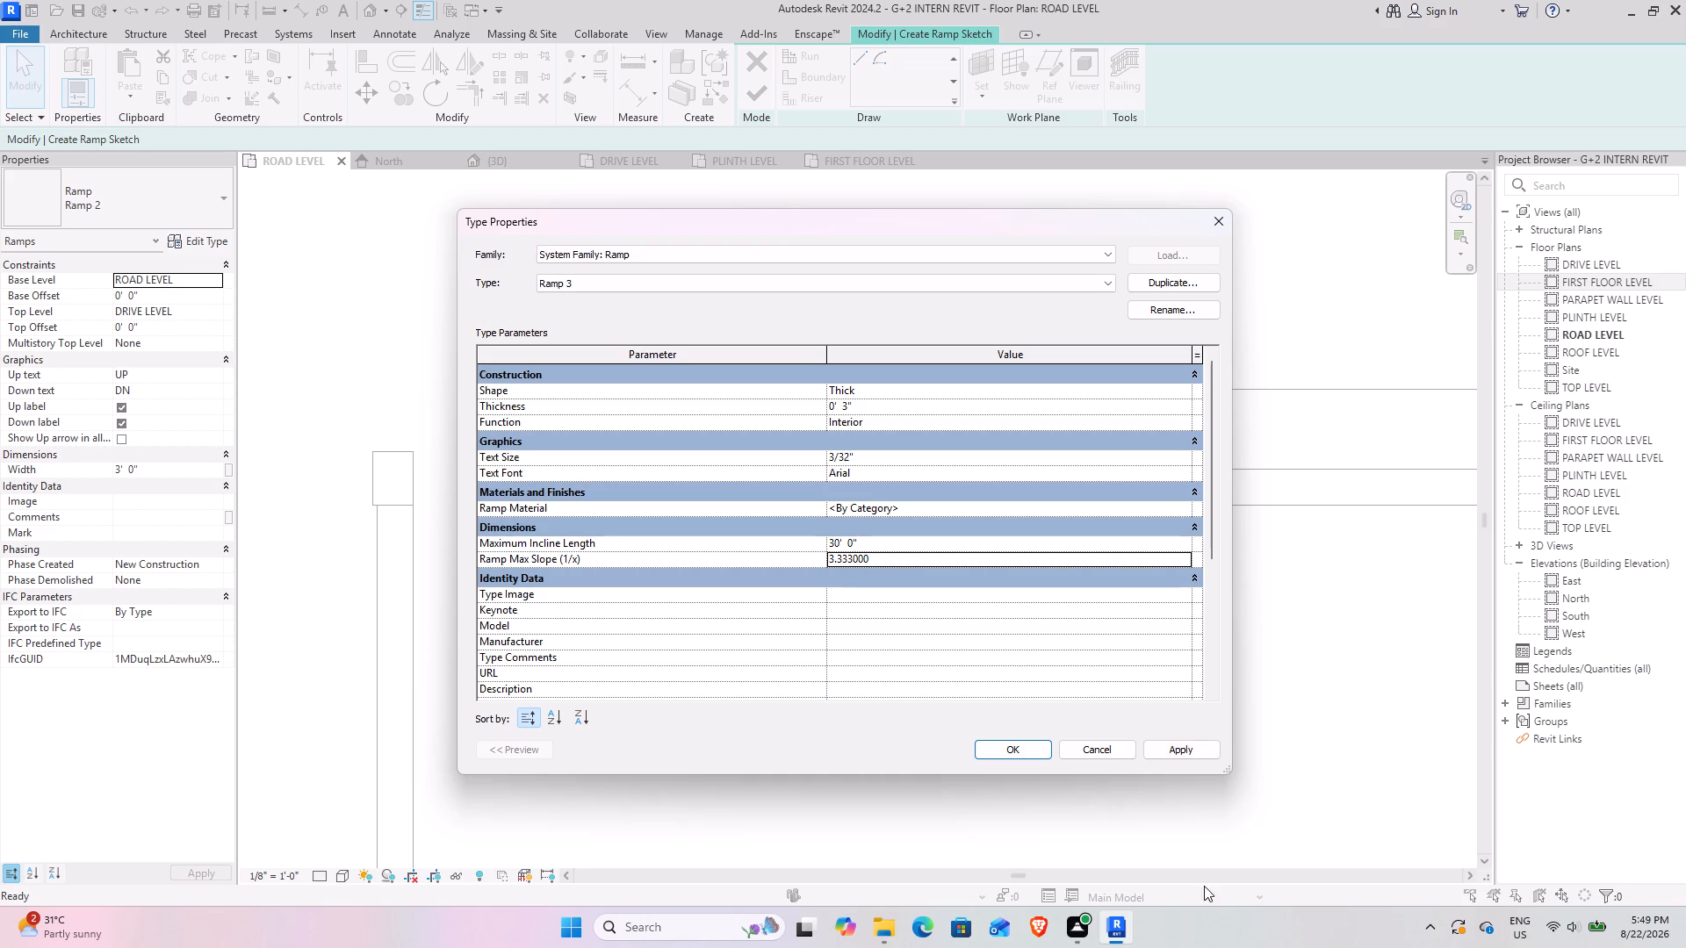
{"action": "left_click", "coordinate": [1190, 757]}
{"action": "left_click", "coordinate": [1033, 747]}
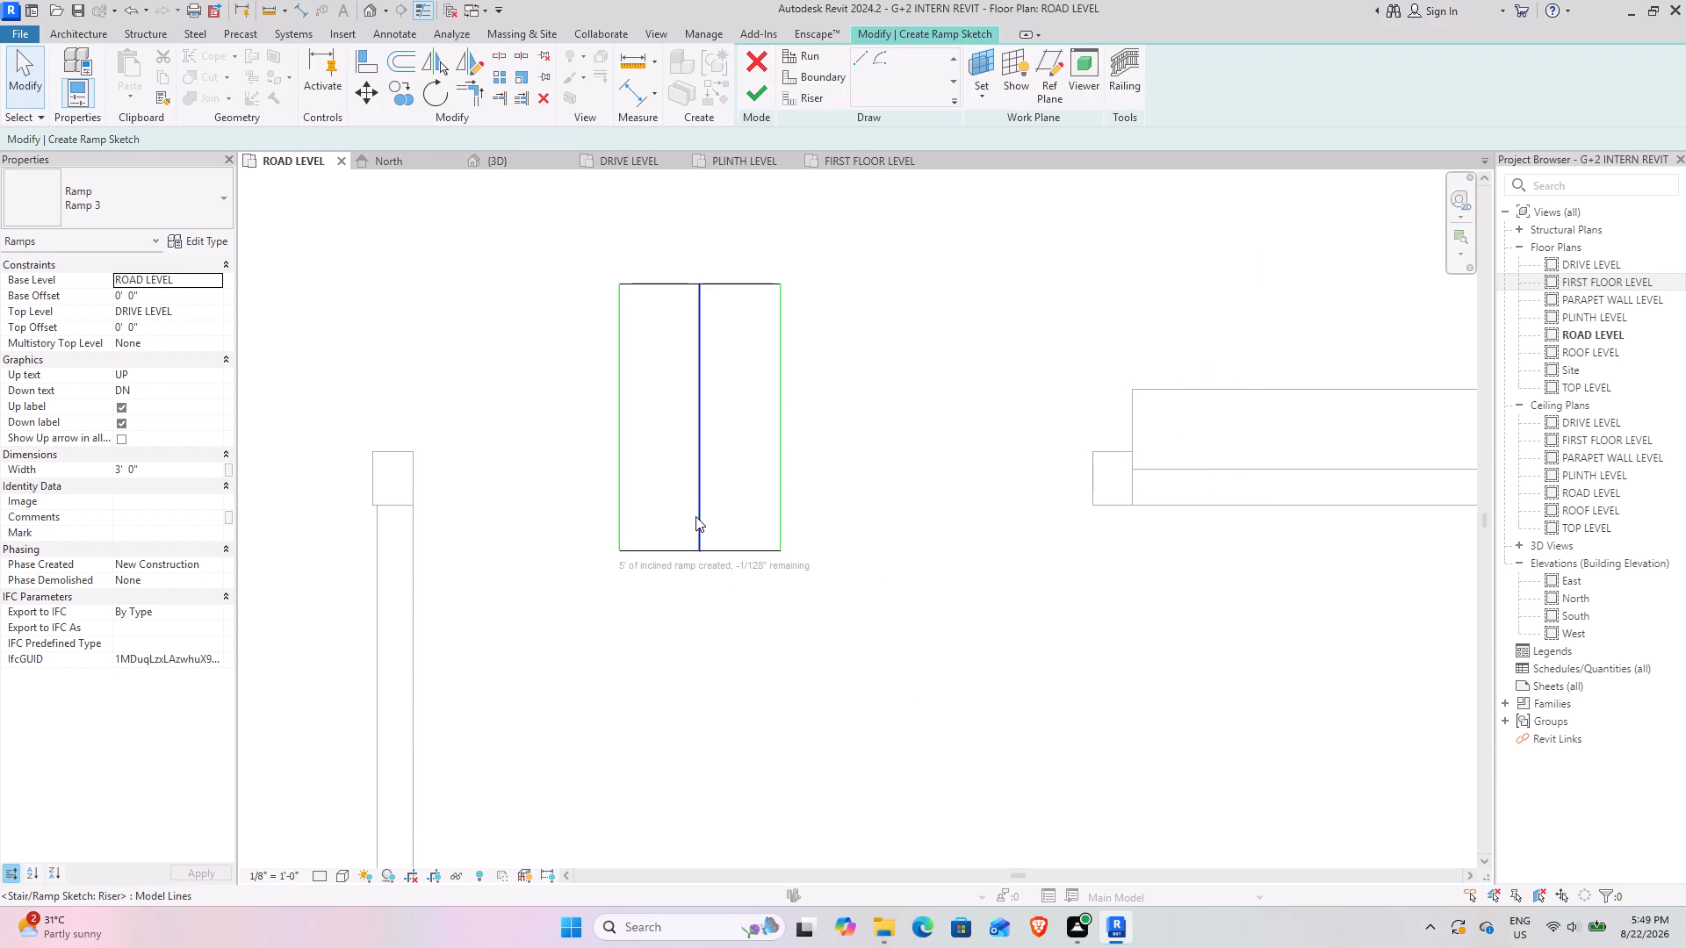
Move the whole ramp sketch sideways so its left boundary is flush with the left boundary post's gap-facing side.
{"action": "scroll", "coordinate": [695, 516], "scroll_direction": "down", "scroll_amount": 4}
{"action": "scroll", "coordinate": [697, 534], "scroll_direction": "up", "scroll_amount": 2}
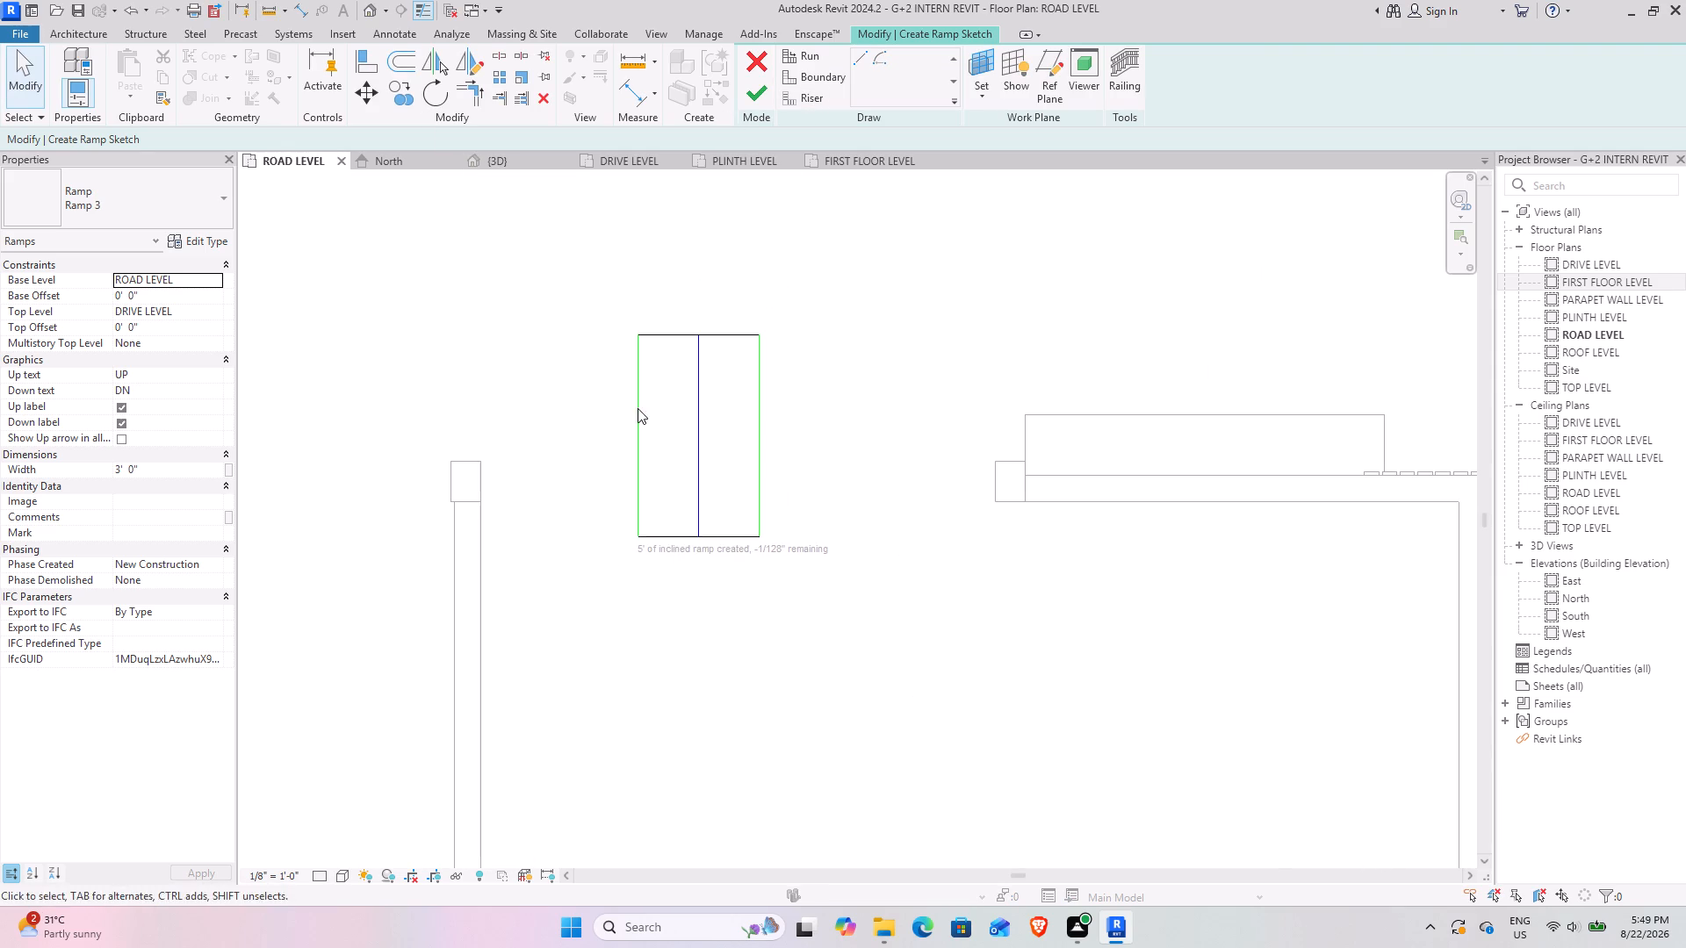
{"action": "left_click_drag", "start_coordinate": [574, 286], "coordinate": [883, 640]}
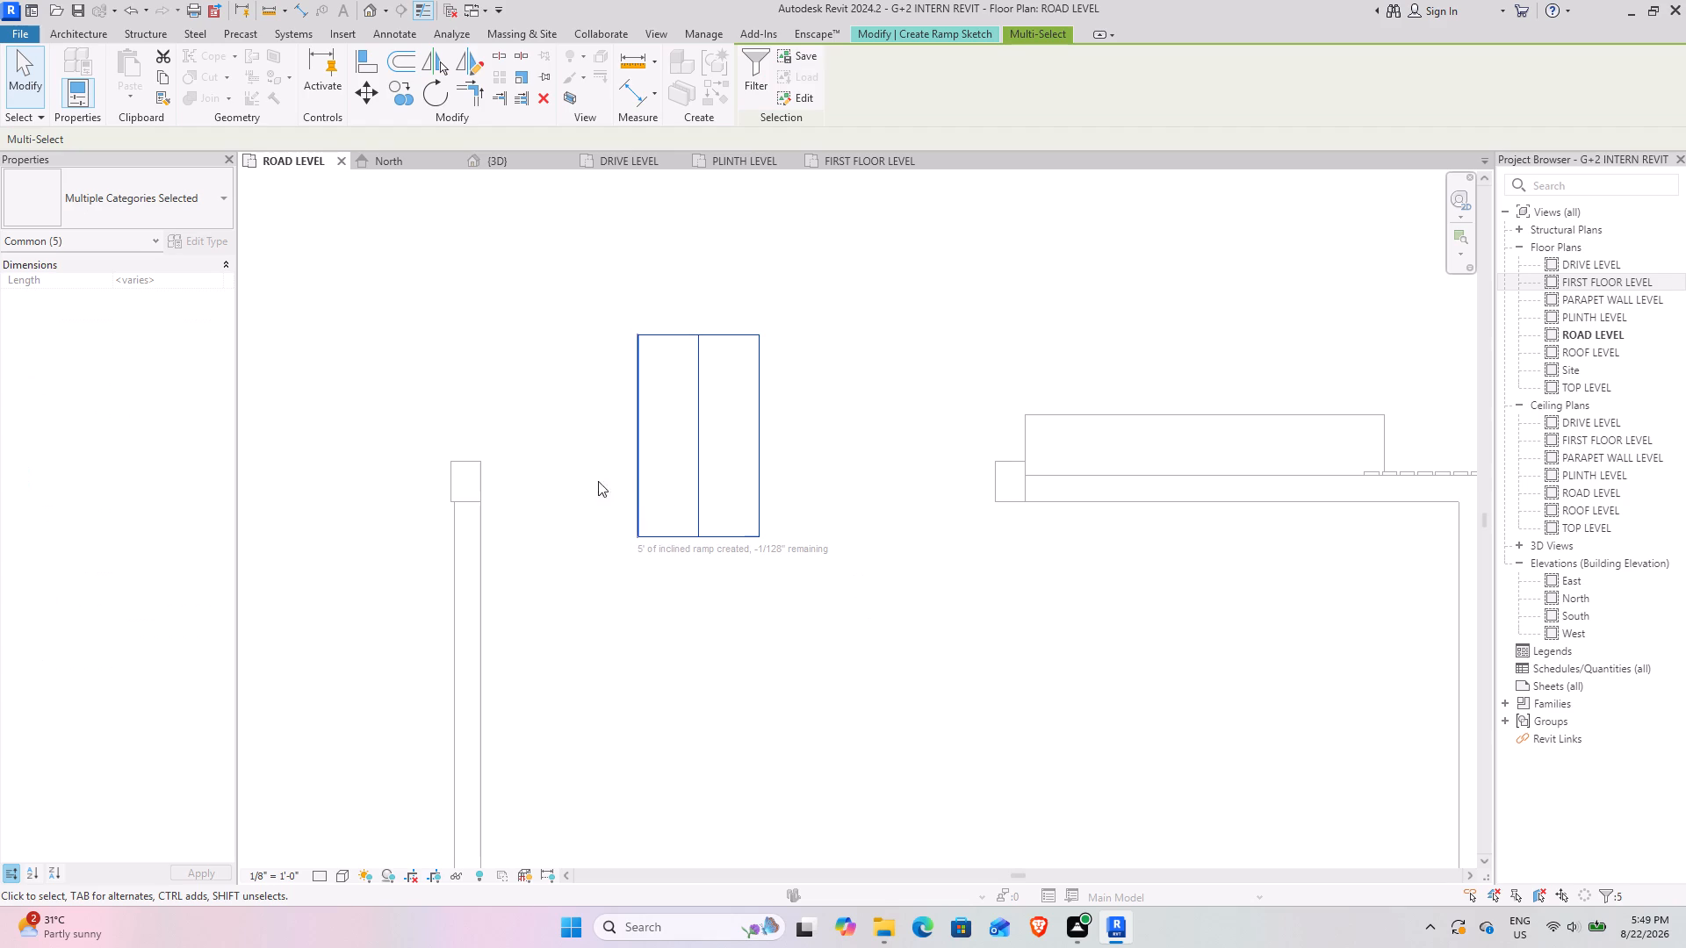
{"action": "left_click", "coordinate": [370, 100]}
{"action": "left_click", "coordinate": [635, 534]}
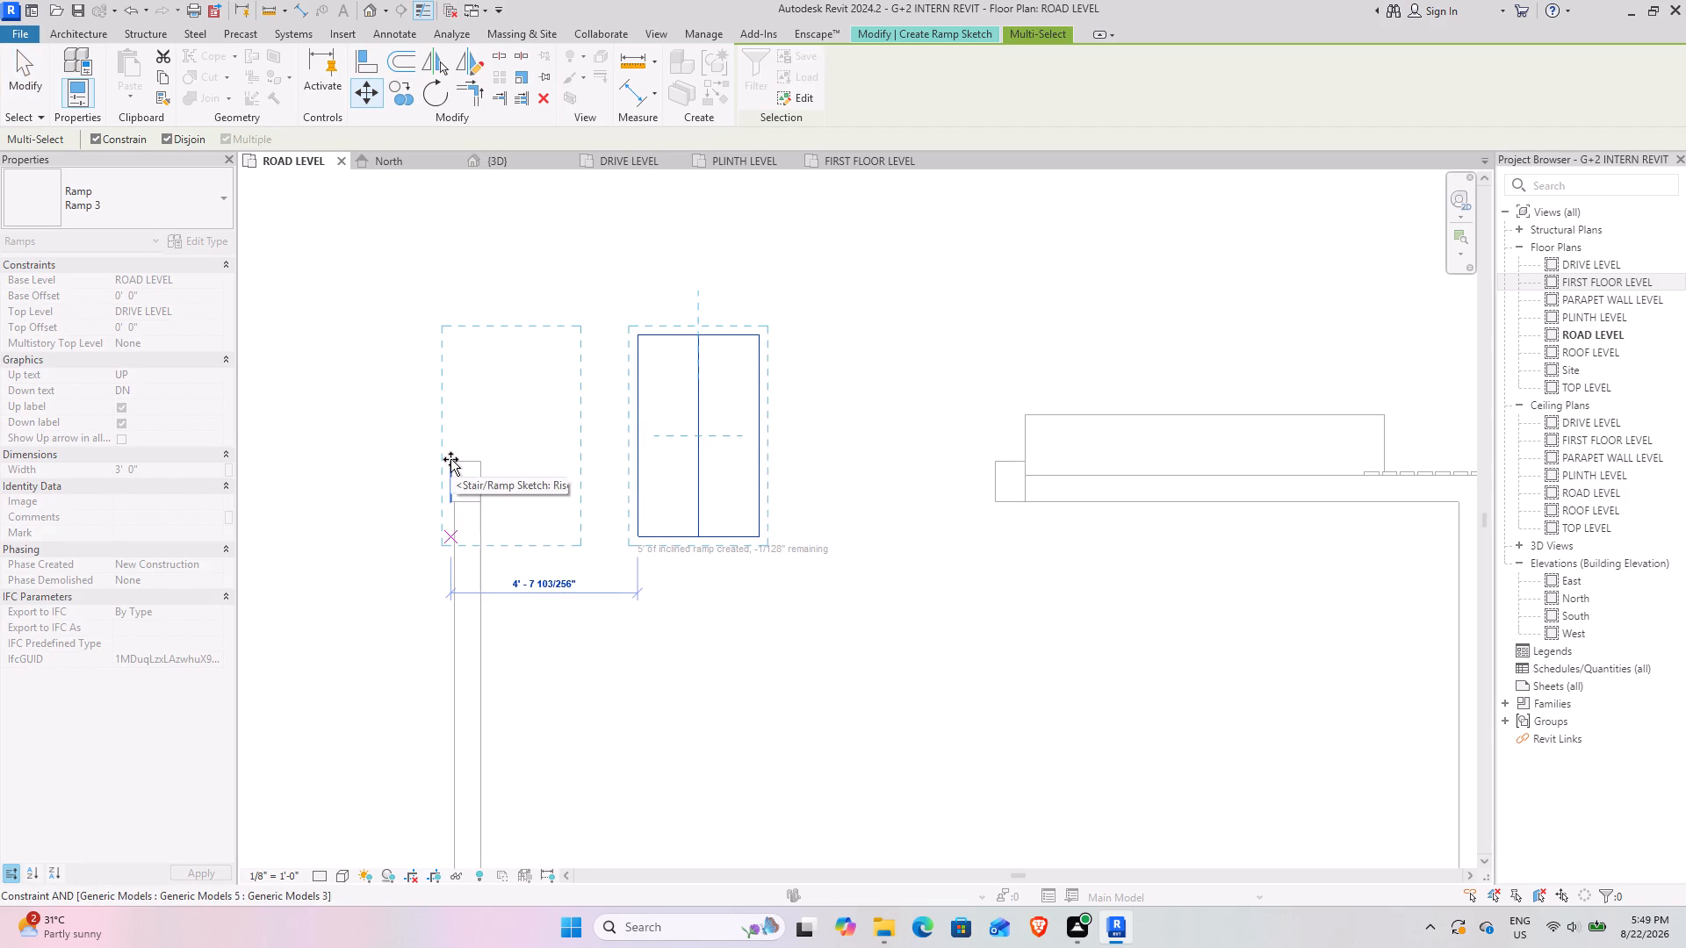
{"action": "scroll", "coordinate": [450, 459], "scroll_direction": "up", "scroll_amount": 8}
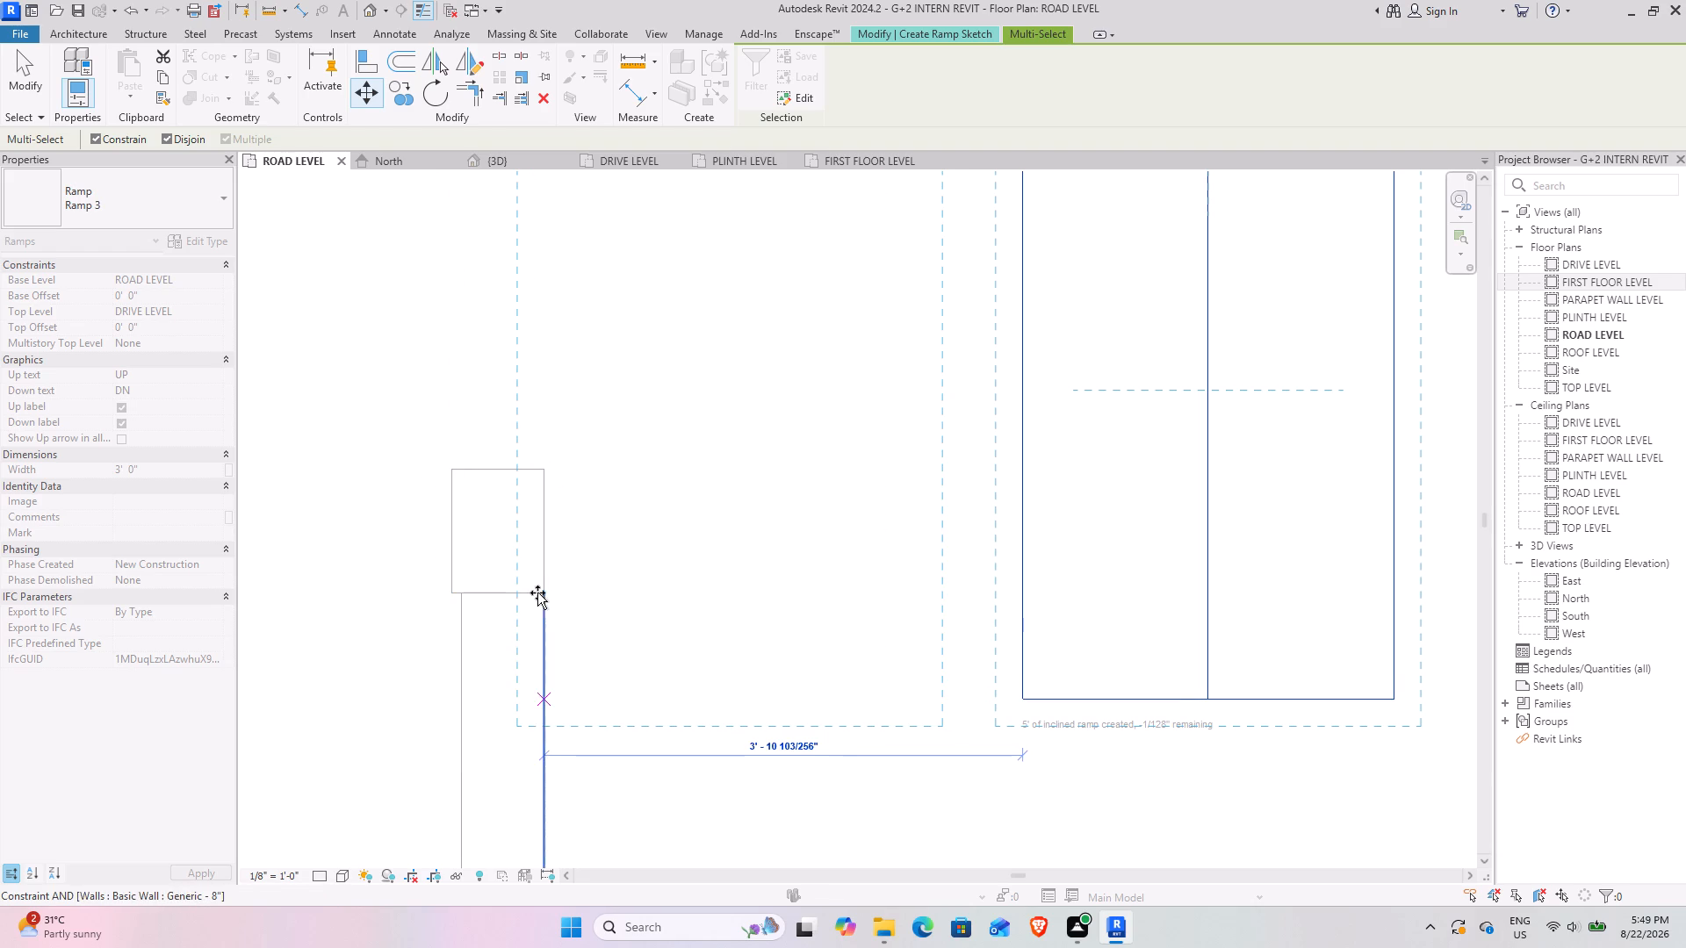
{"action": "left_click", "coordinate": [543, 459]}
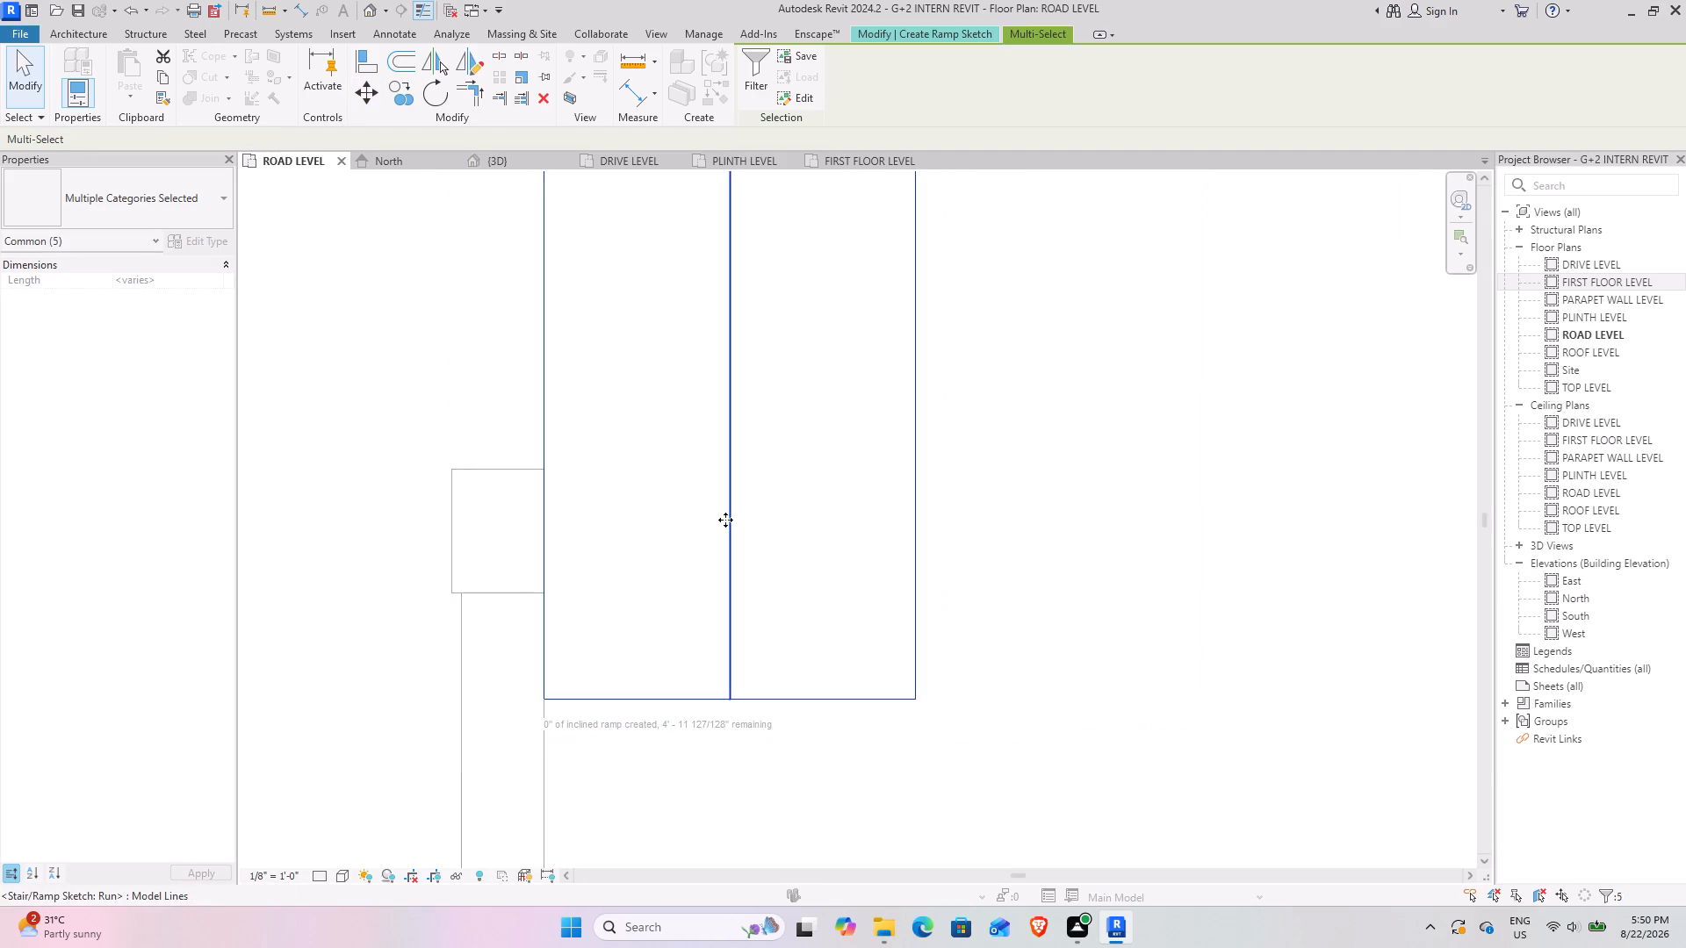
Move the ramp sketch vertically so its lower left corner meets the left post's upper, gap-facing corner.
{"action": "scroll", "coordinate": [725, 520], "scroll_direction": "down", "scroll_amount": 3}
{"action": "middle_click_drag", "start_coordinate": [706, 521], "coordinate": [732, 584]}
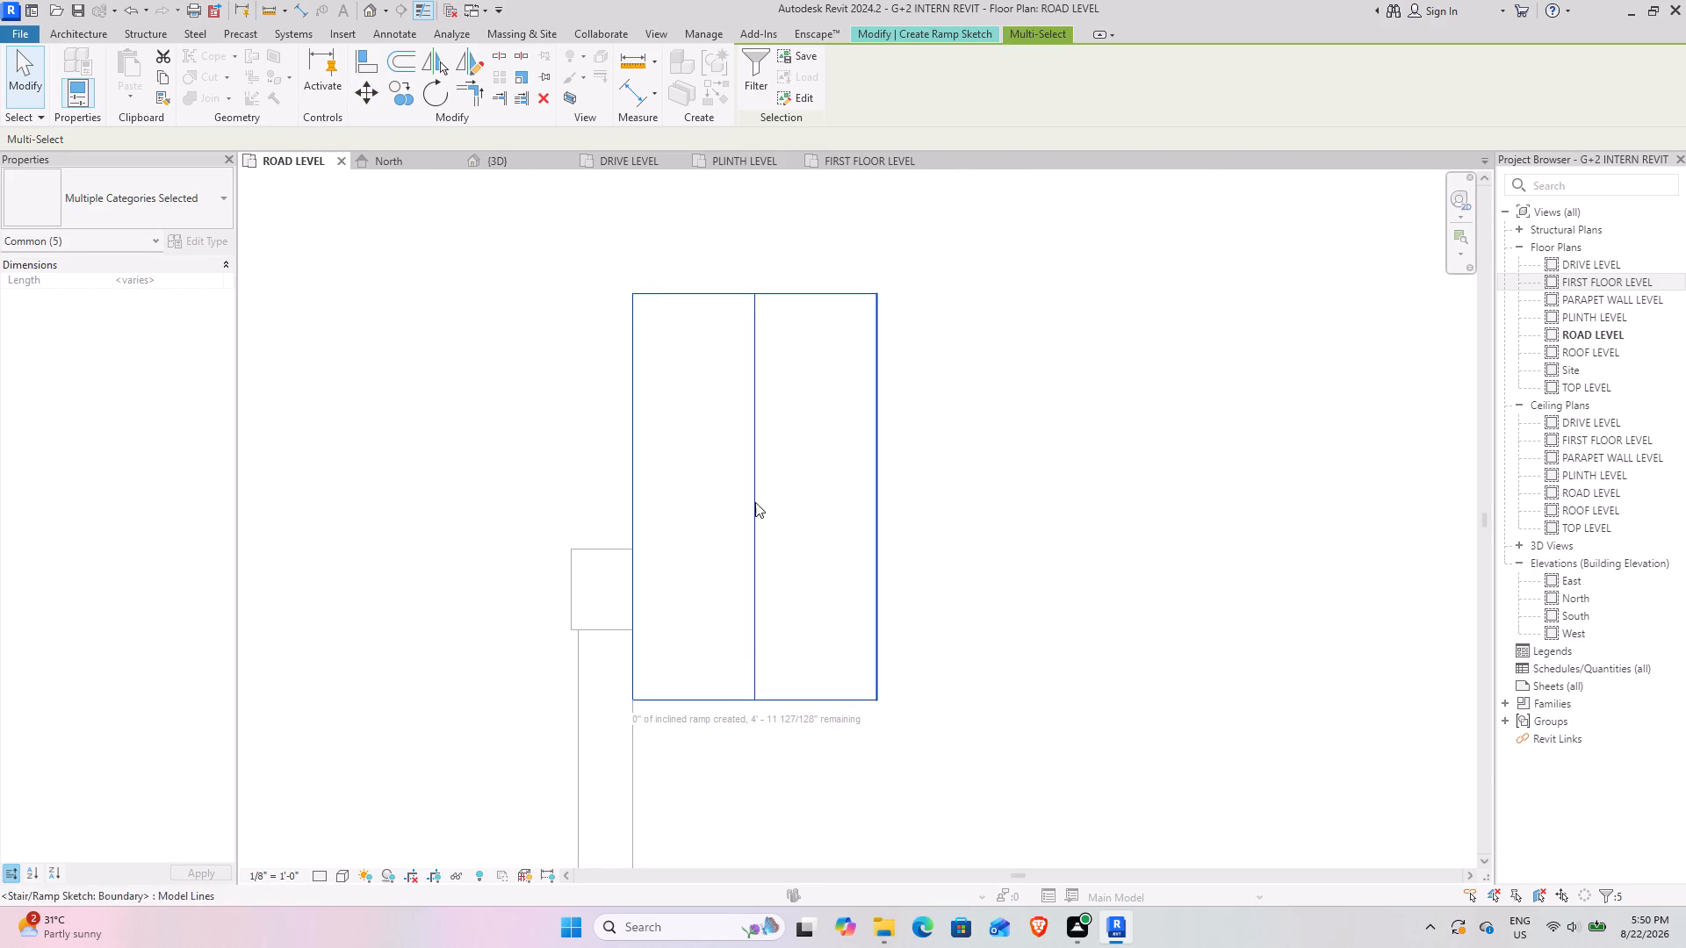
{"action": "left_click_drag", "start_coordinate": [486, 208], "coordinate": [998, 780]}
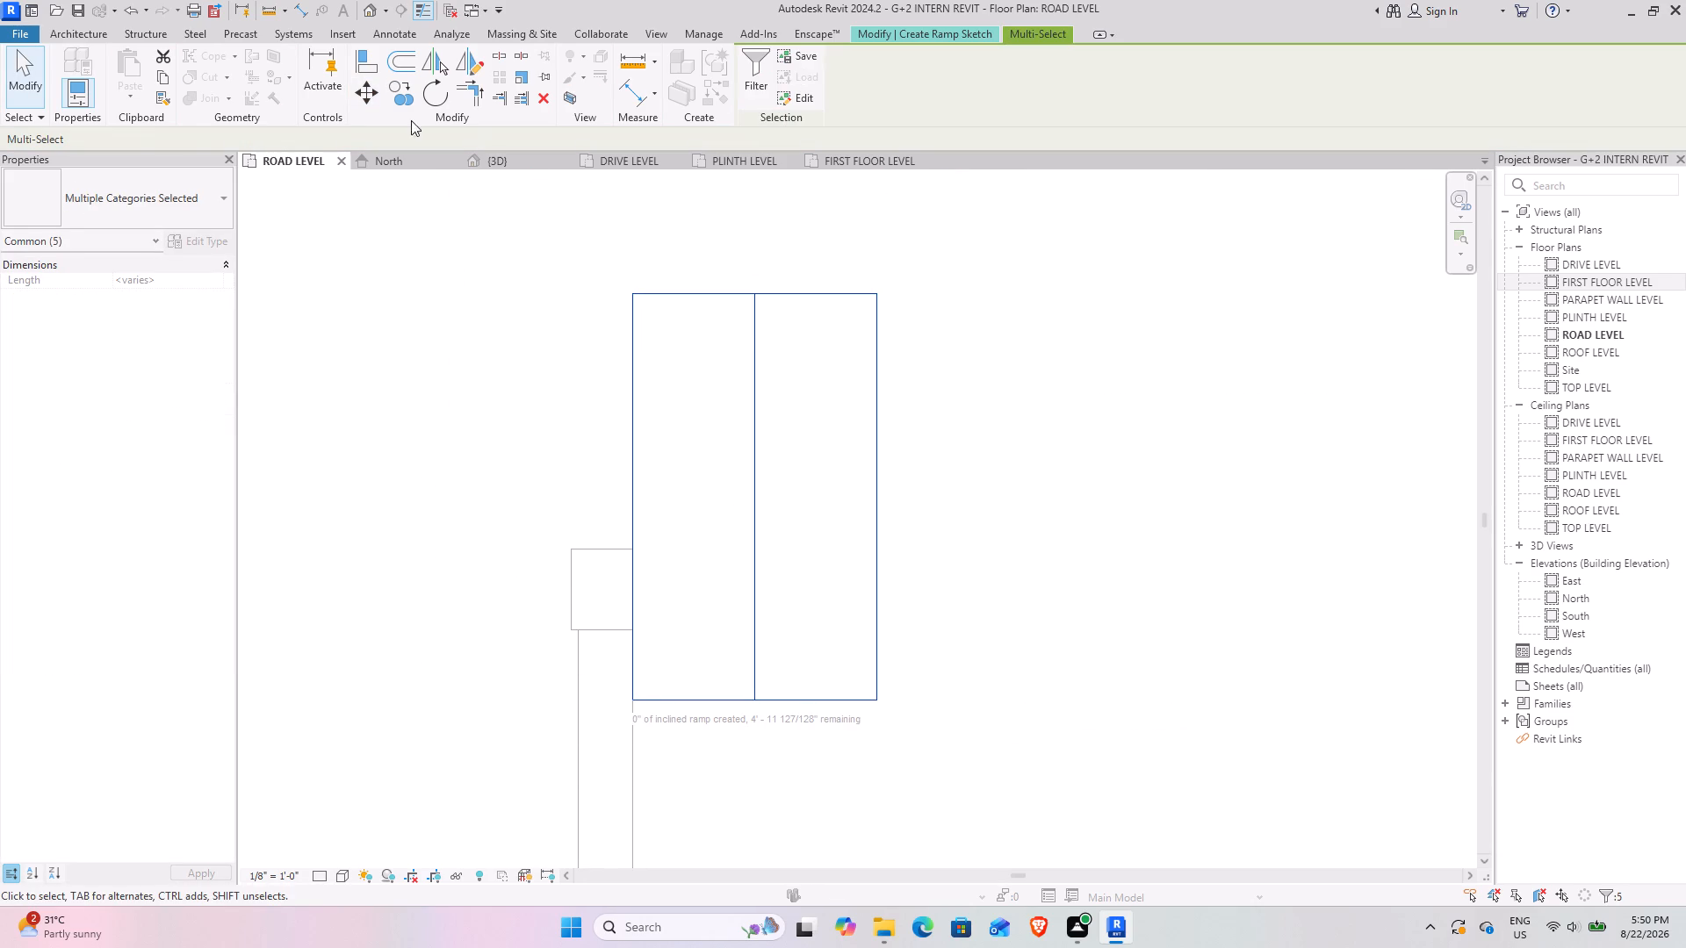
{"action": "left_click", "coordinate": [376, 93]}
{"action": "left_click", "coordinate": [634, 702]}
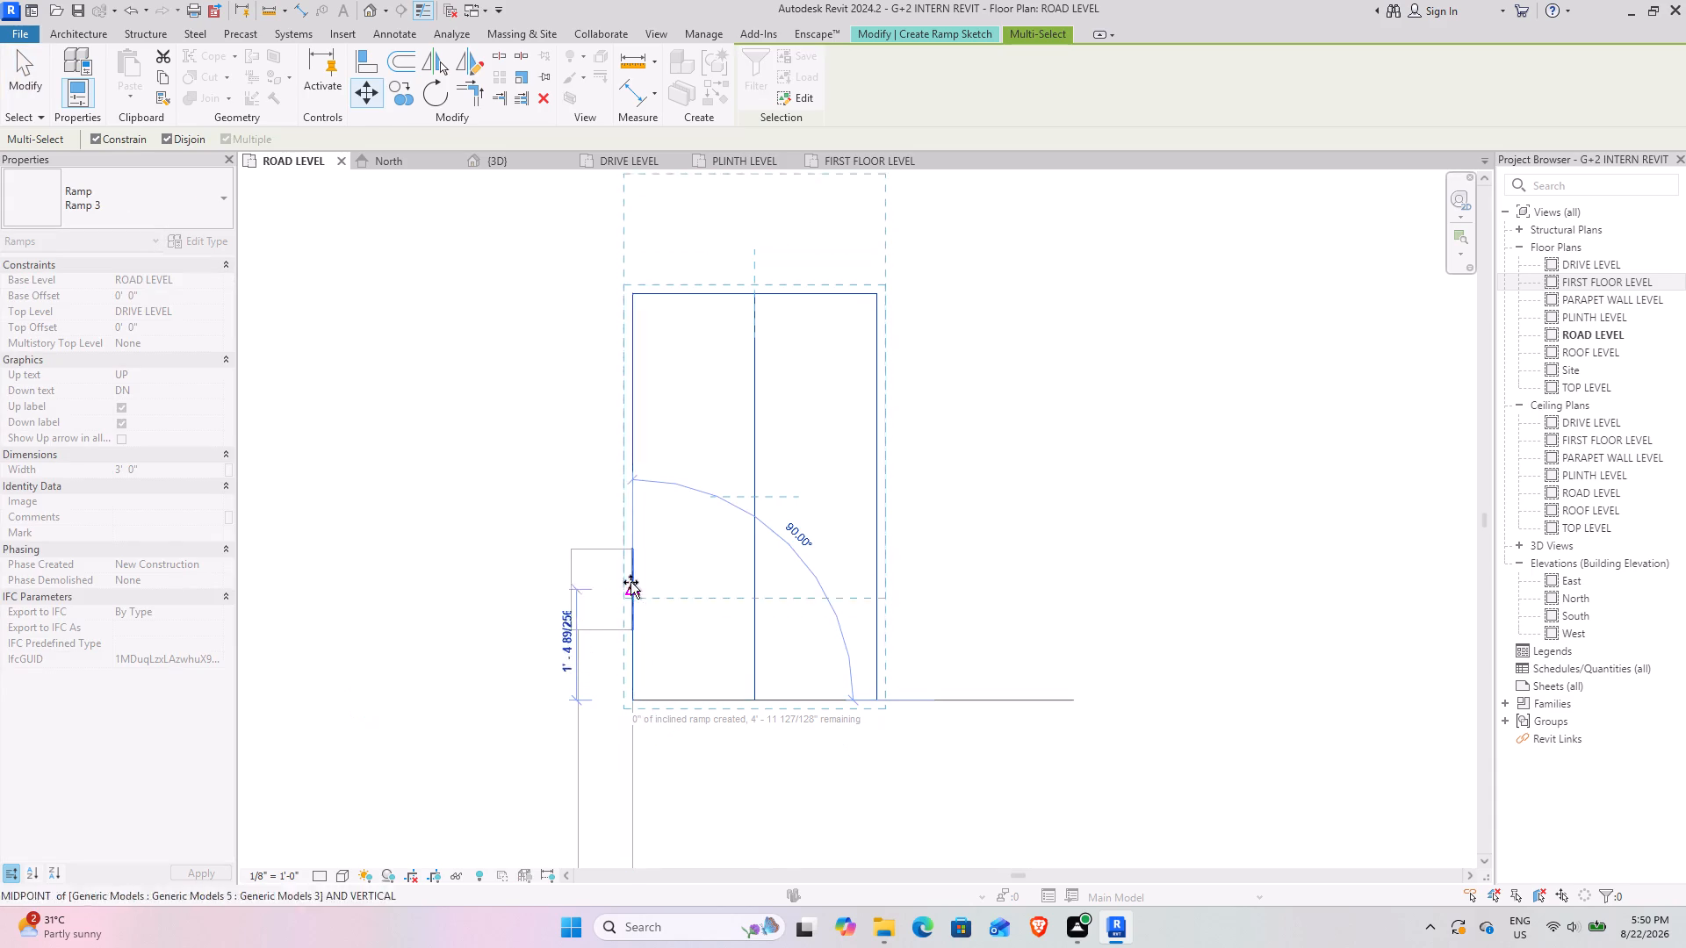
{"action": "left_click", "coordinate": [630, 541]}
{"action": "scroll", "coordinate": [967, 700], "scroll_direction": "down", "scroll_amount": 4}
{"action": "middle_click_drag", "start_coordinate": [1097, 686], "coordinate": [792, 710]}
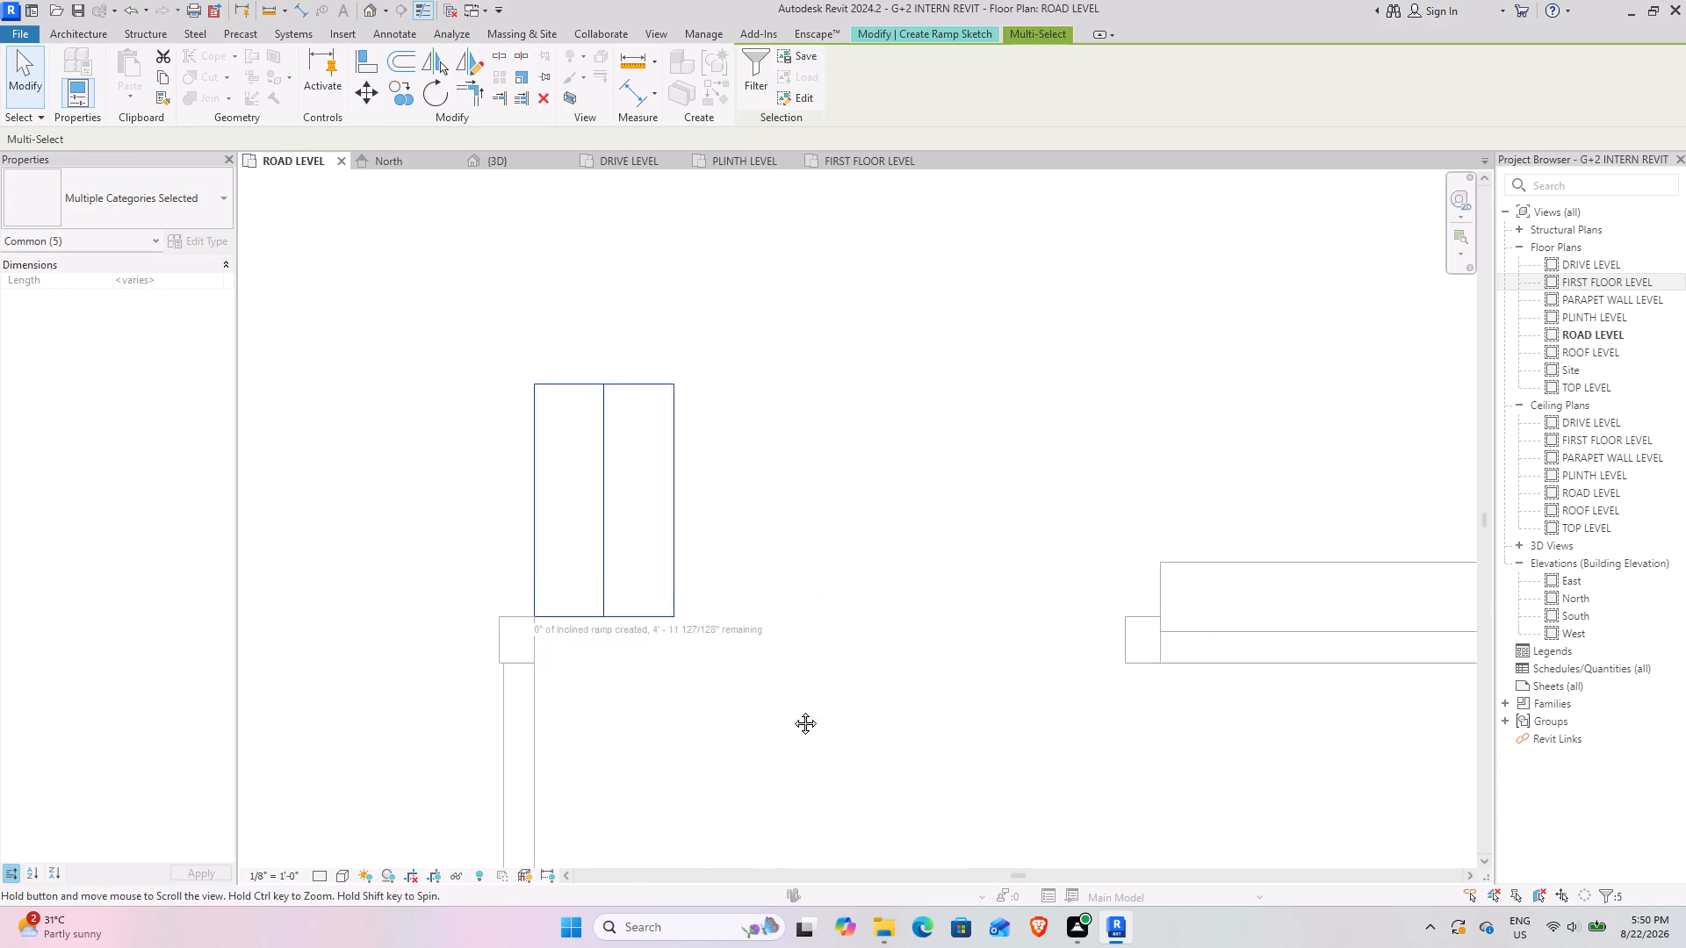
{"action": "middle_click_drag", "start_coordinate": [792, 710], "coordinate": [757, 718]}
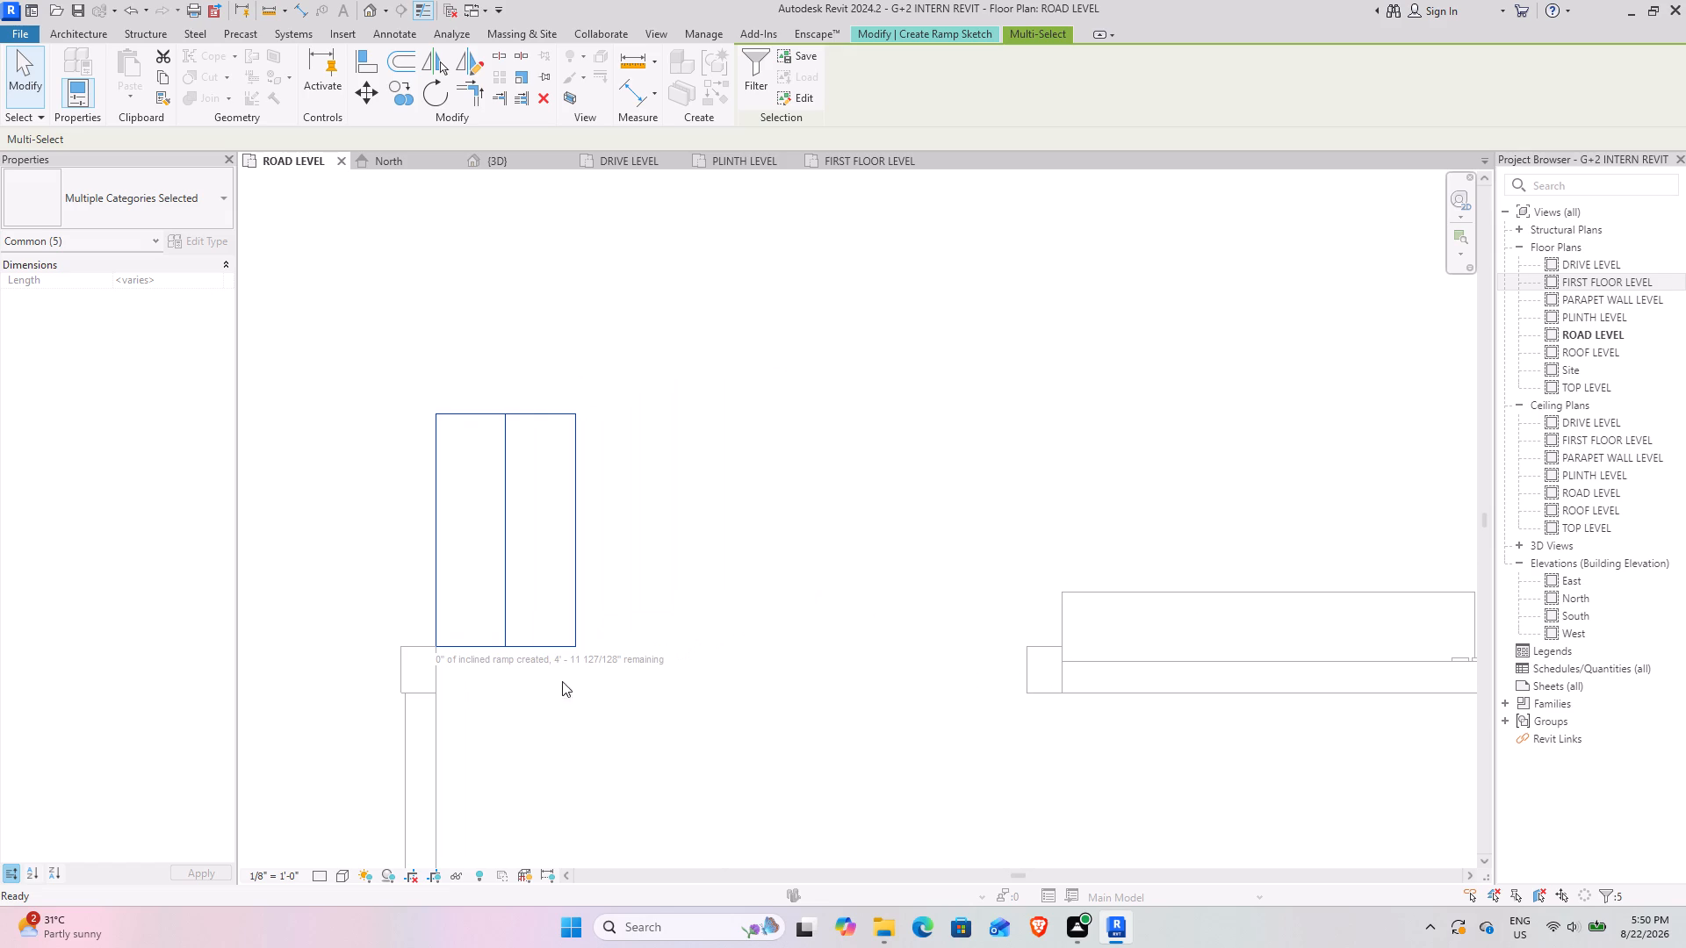
Move the ramp sketch down by the post's depth so its lower left corner meets the post's lower, gap-facing corner.
{"action": "left_click_drag", "start_coordinate": [372, 376], "coordinate": [636, 744]}
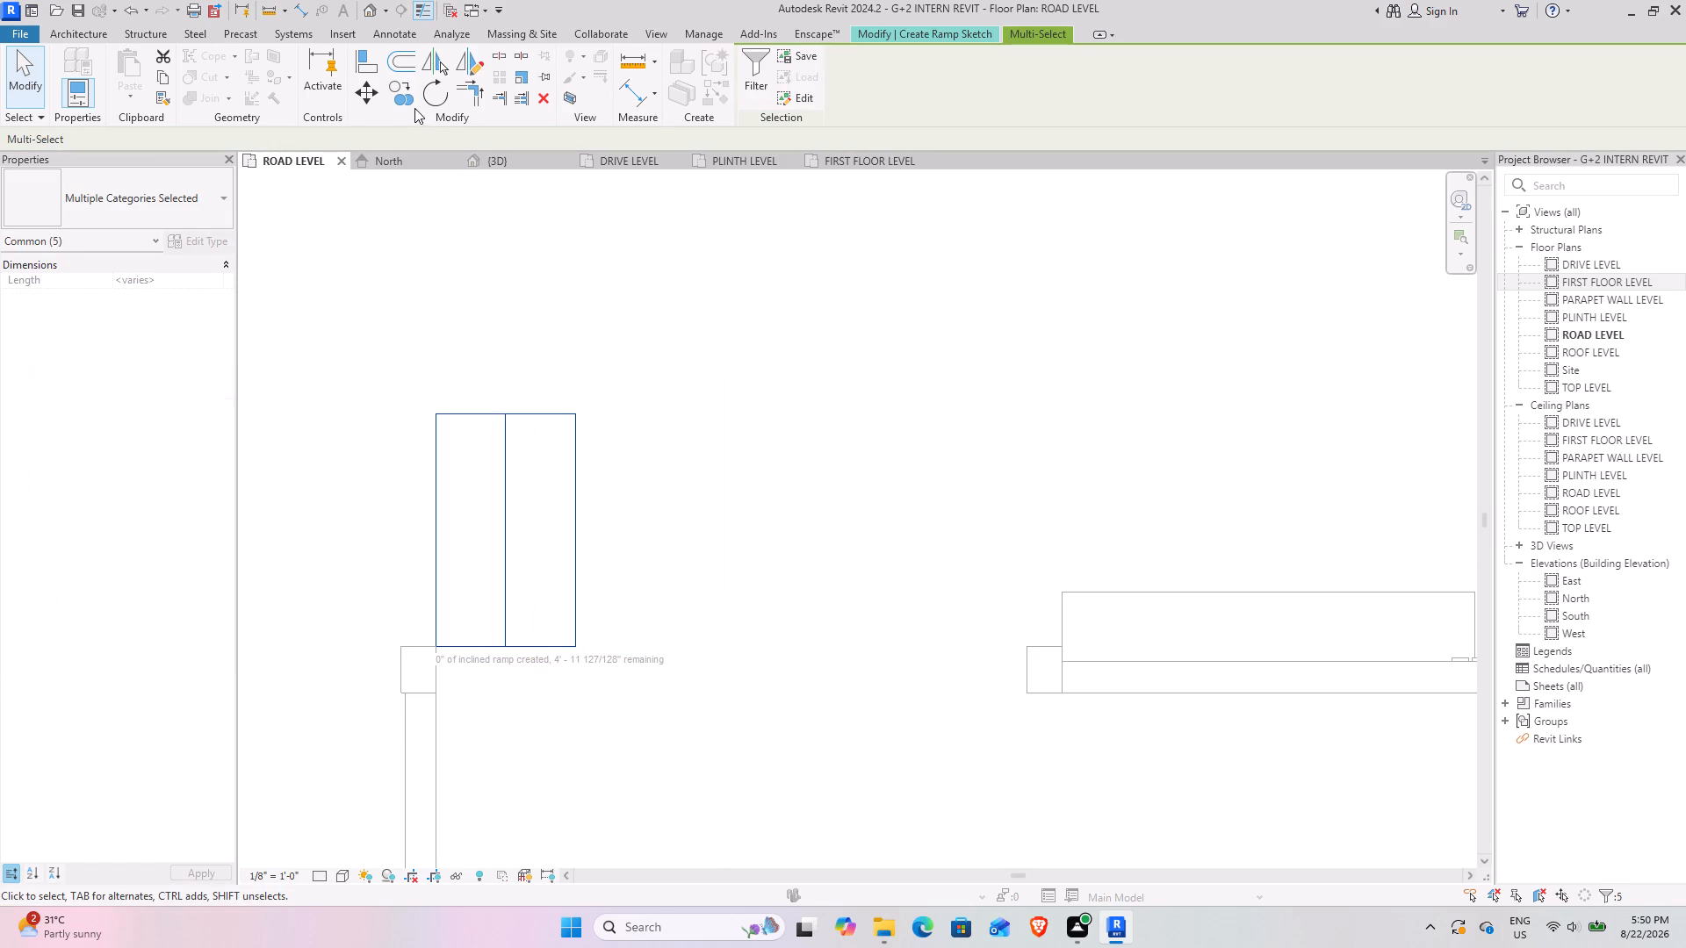
{"action": "left_click", "coordinate": [369, 99]}
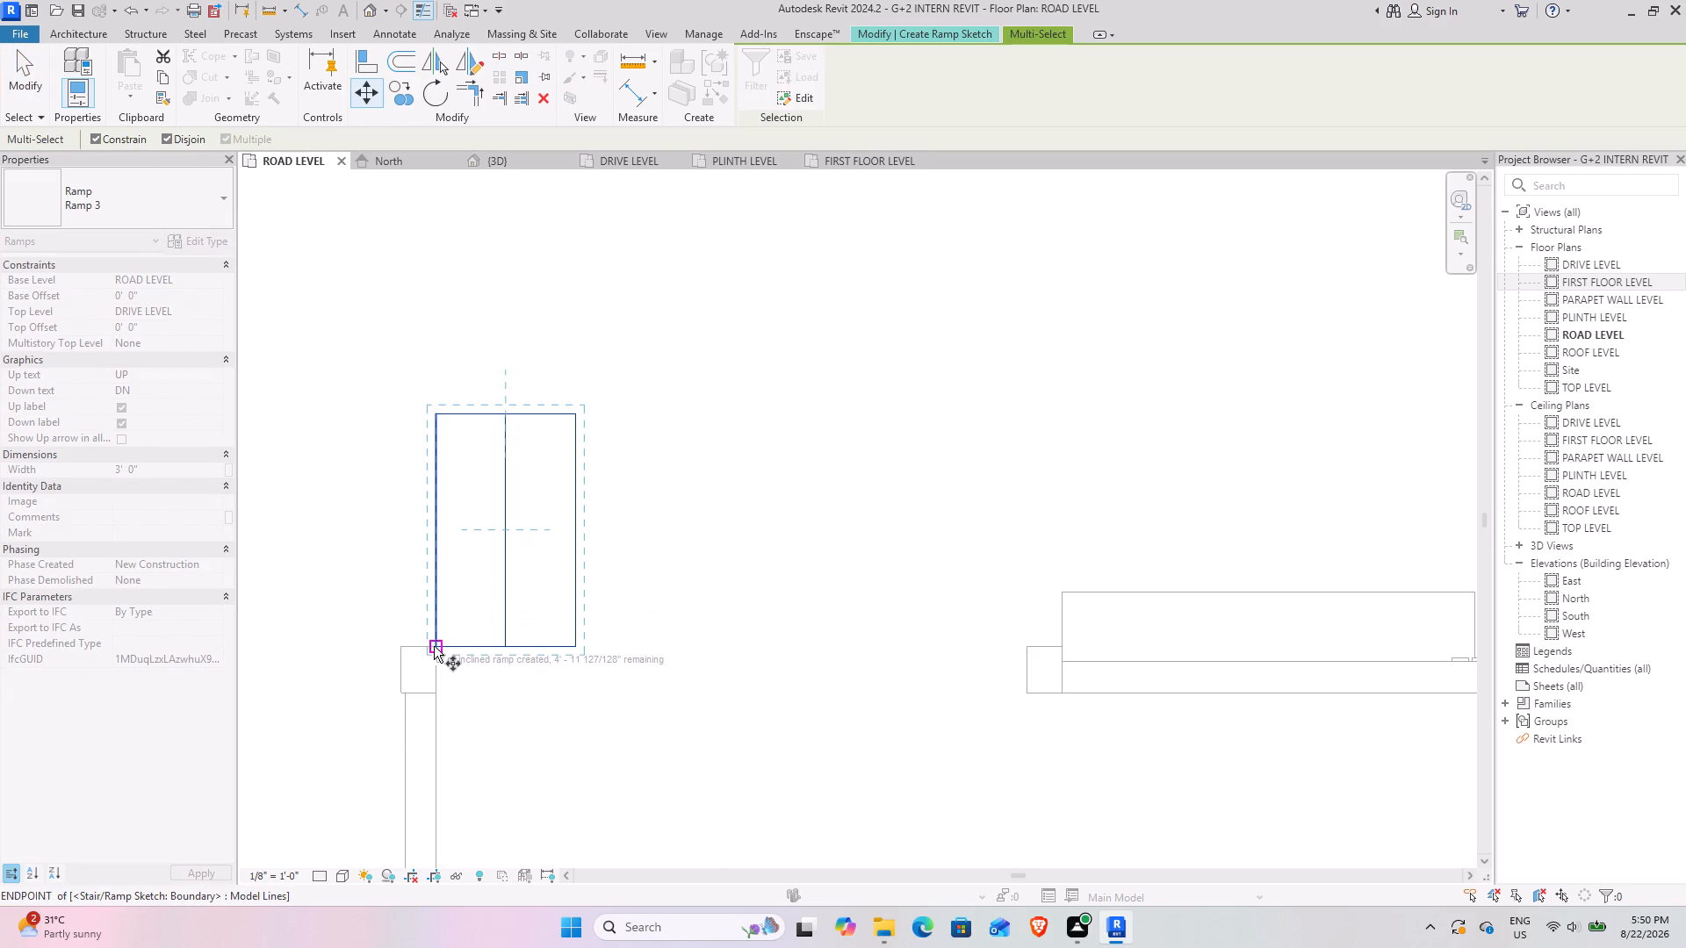
{"action": "left_click", "coordinate": [434, 646]}
{"action": "left_click", "coordinate": [436, 696]}
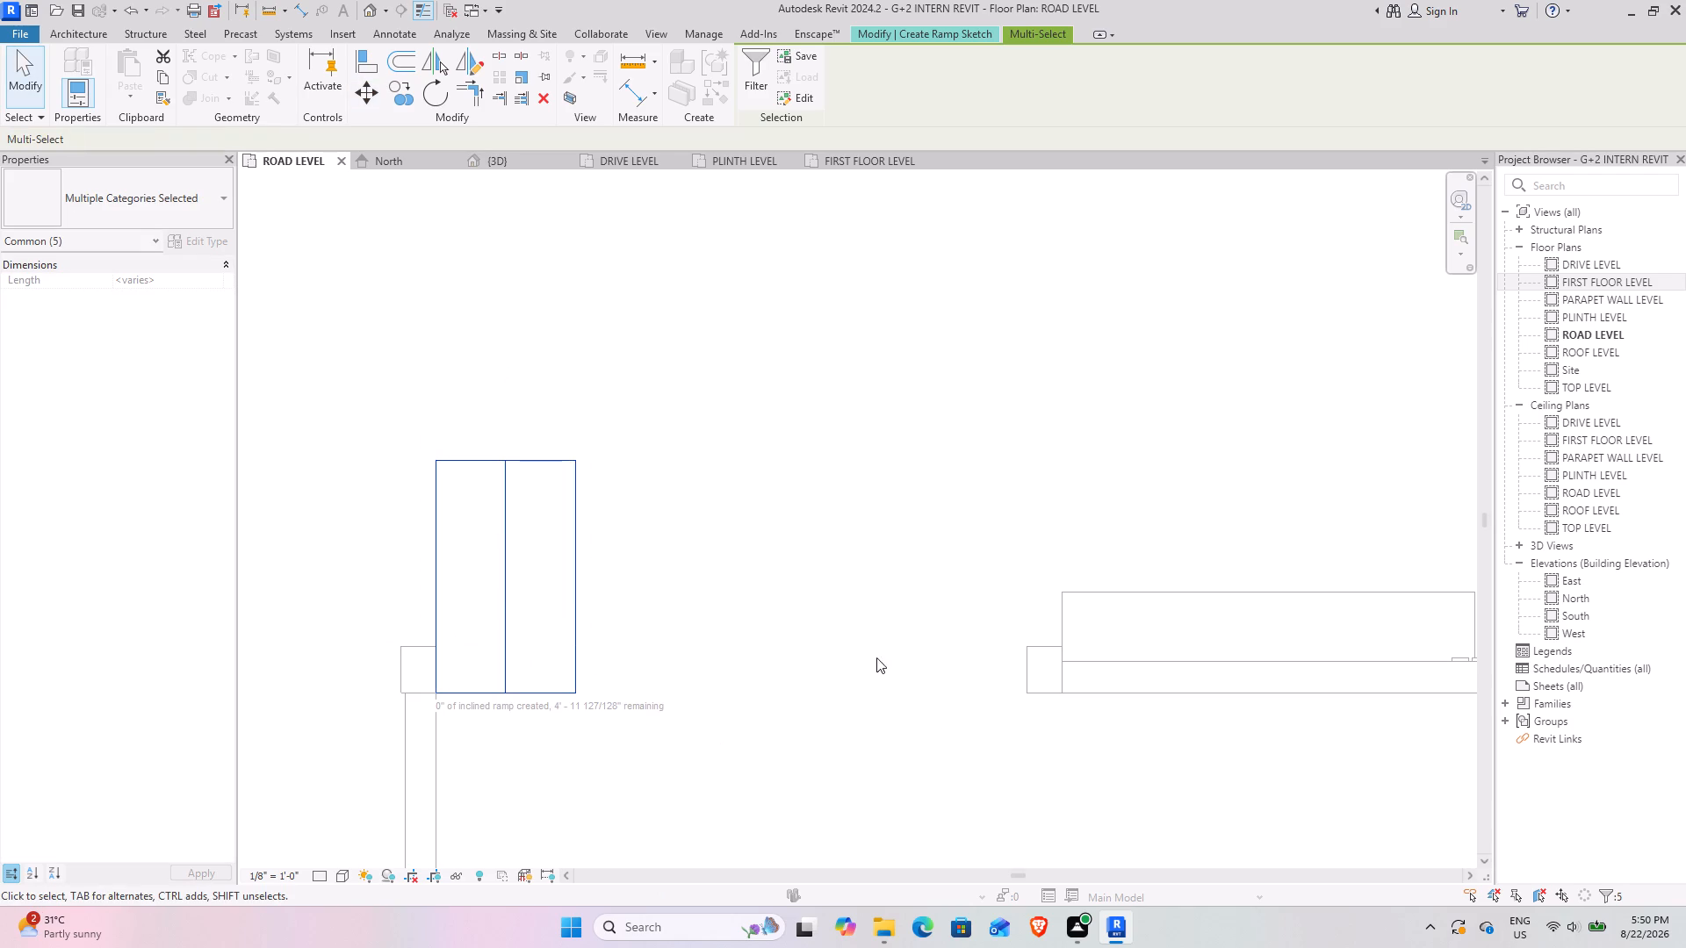
{"action": "scroll", "coordinate": [847, 645], "scroll_direction": "down", "scroll_amount": 2}
{"action": "middle_click_drag", "start_coordinate": [831, 632], "coordinate": [923, 632]}
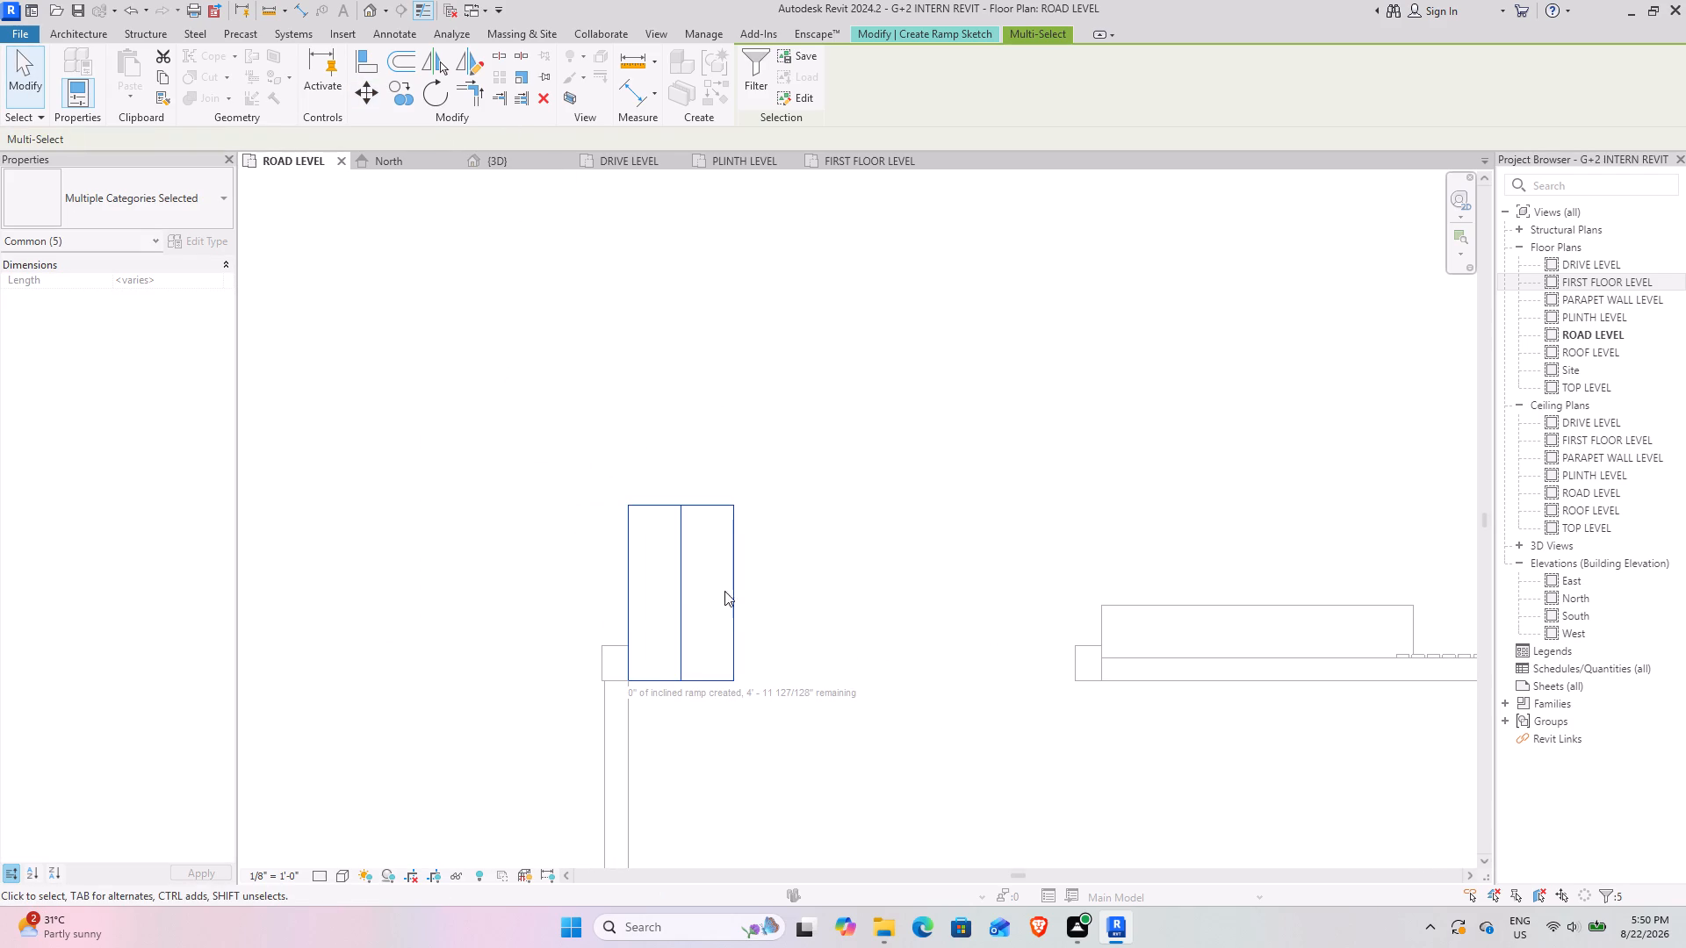
{"action": "left_click", "coordinate": [513, 306]}
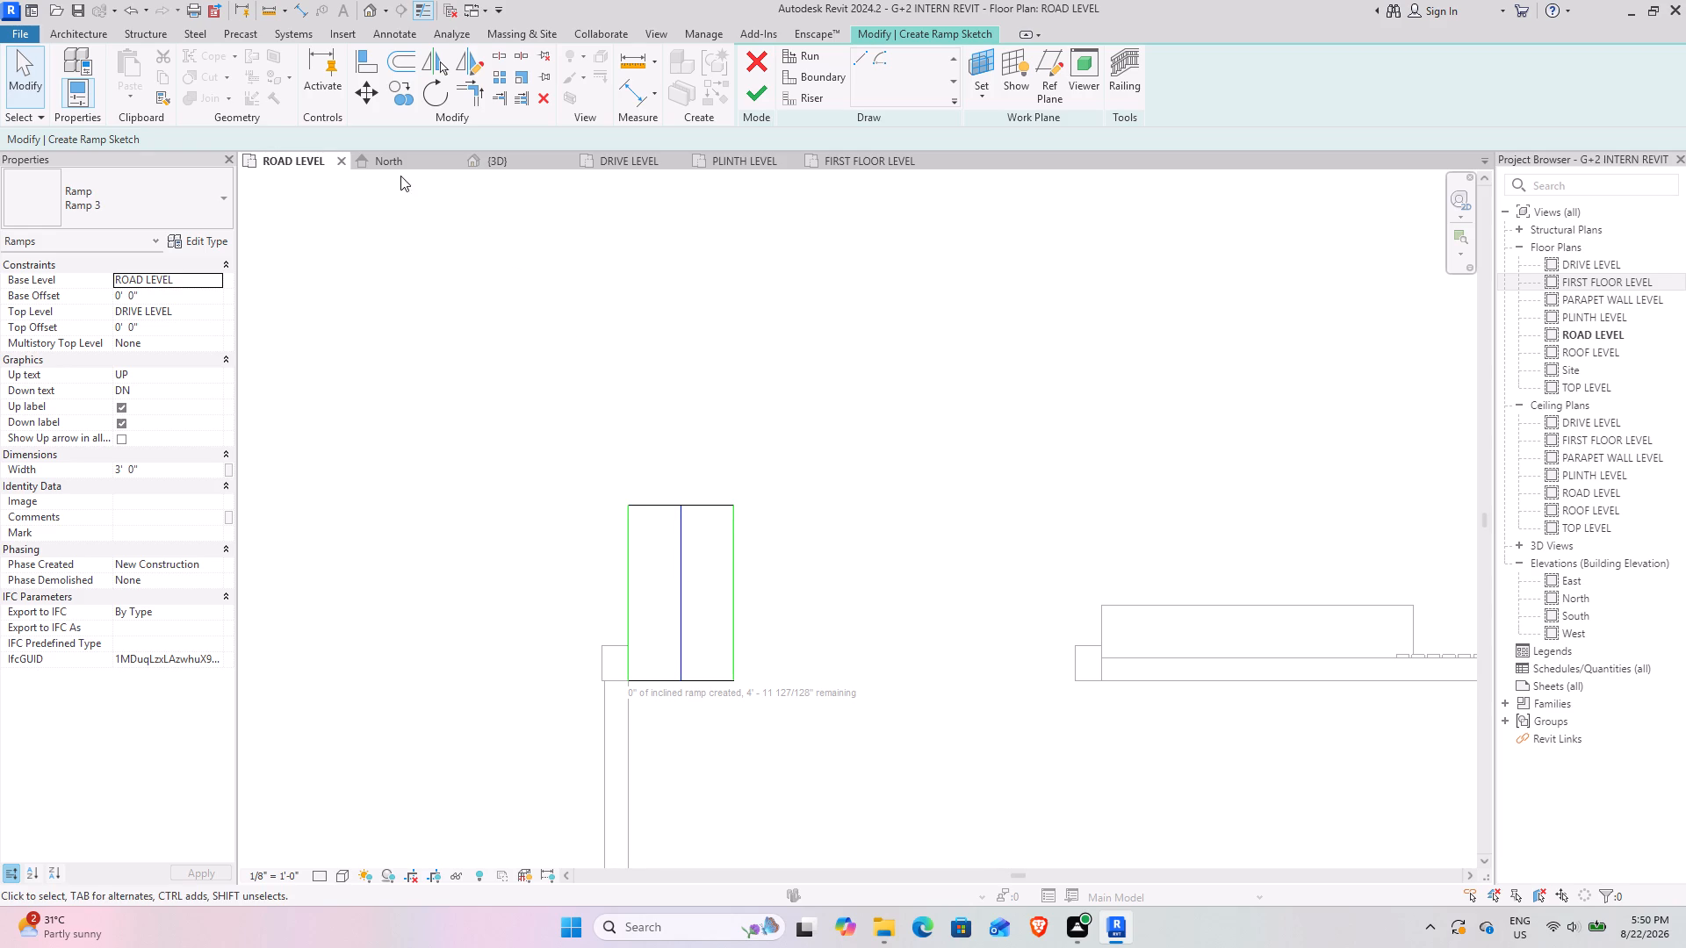
Check the ramp sketch against the boundary posts in the 3D view and finish the sketch.
{"action": "left_click", "coordinate": [493, 161]}
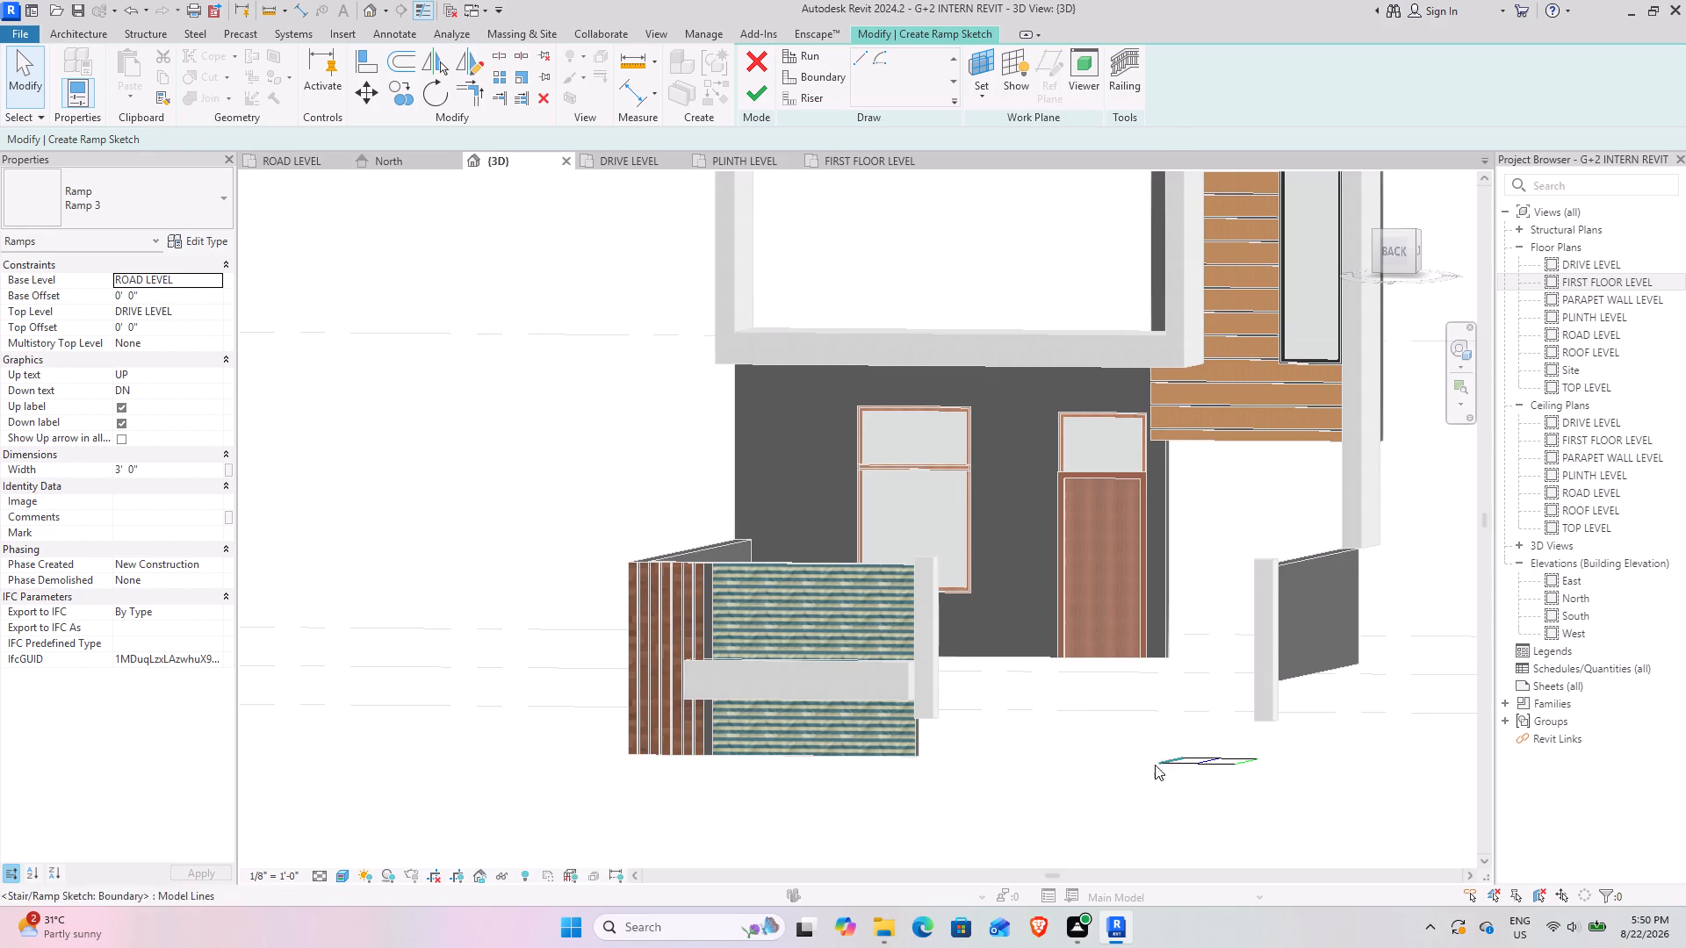
{"action": "scroll", "coordinate": [1079, 707], "scroll_direction": "down", "scroll_amount": 3}
{"action": "scroll", "coordinate": [1125, 765], "scroll_direction": "down", "scroll_amount": 1}
{"action": "middle_click_drag", "start_coordinate": [1125, 765], "coordinate": [1203, 829]}
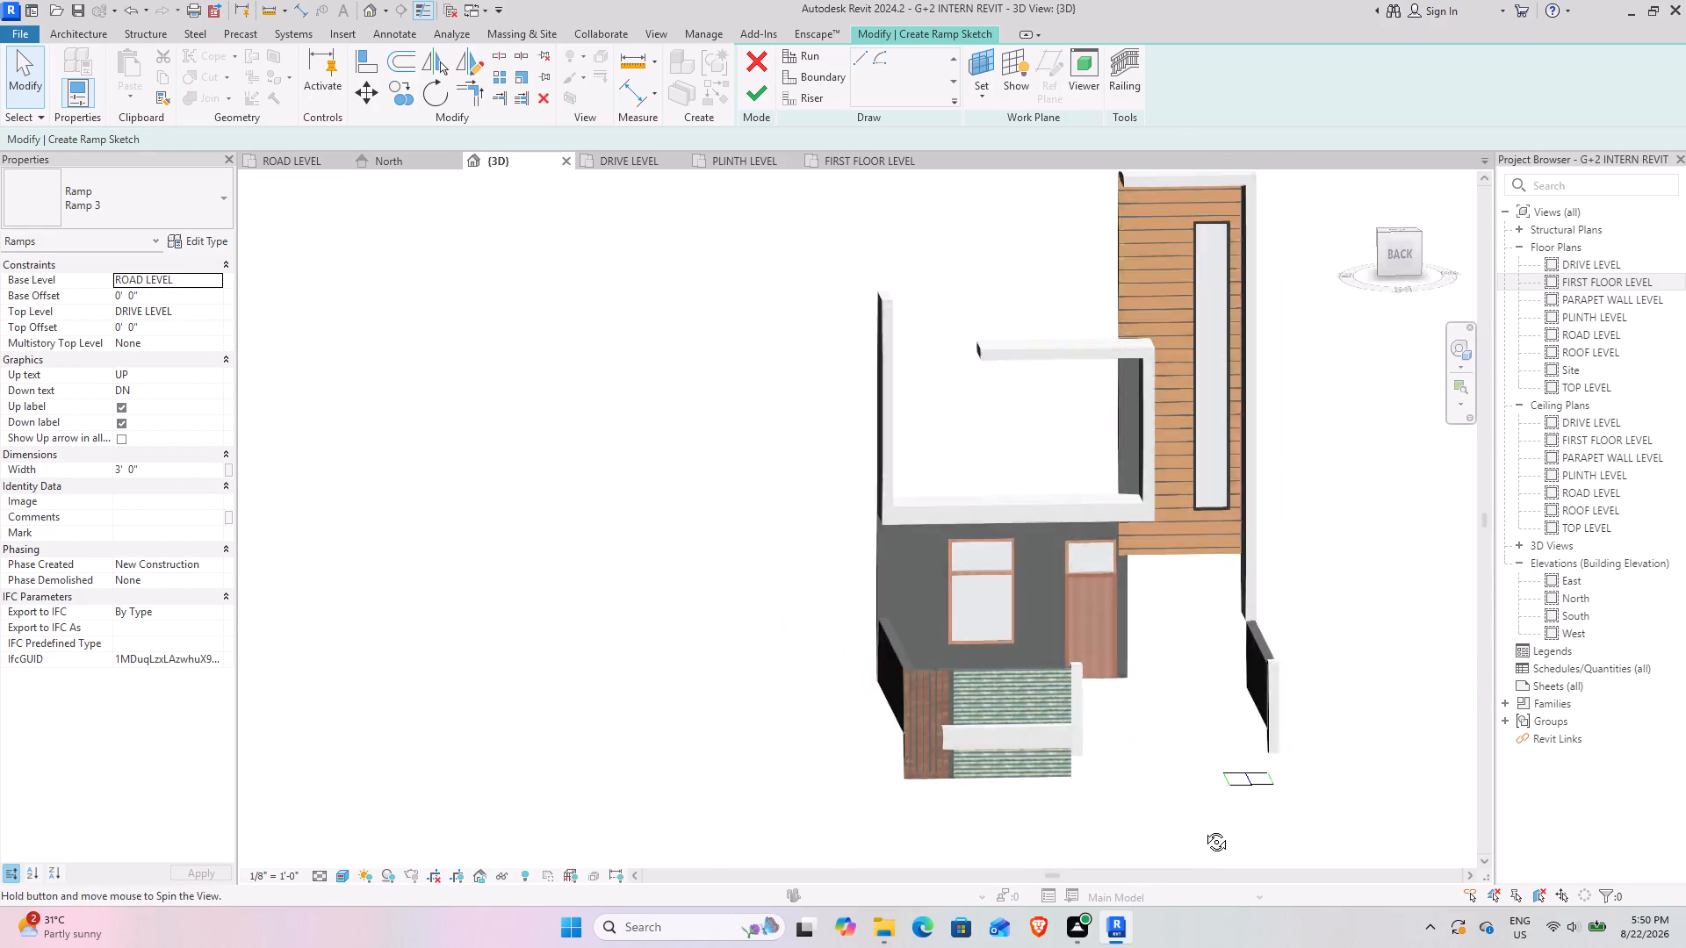
{"action": "middle_click_drag", "start_coordinate": [1203, 829], "coordinate": [1249, 883]}
{"action": "middle_click_drag", "start_coordinate": [1263, 771], "coordinate": [960, 585]}
{"action": "middle_click_drag", "start_coordinate": [929, 640], "coordinate": [936, 549]}
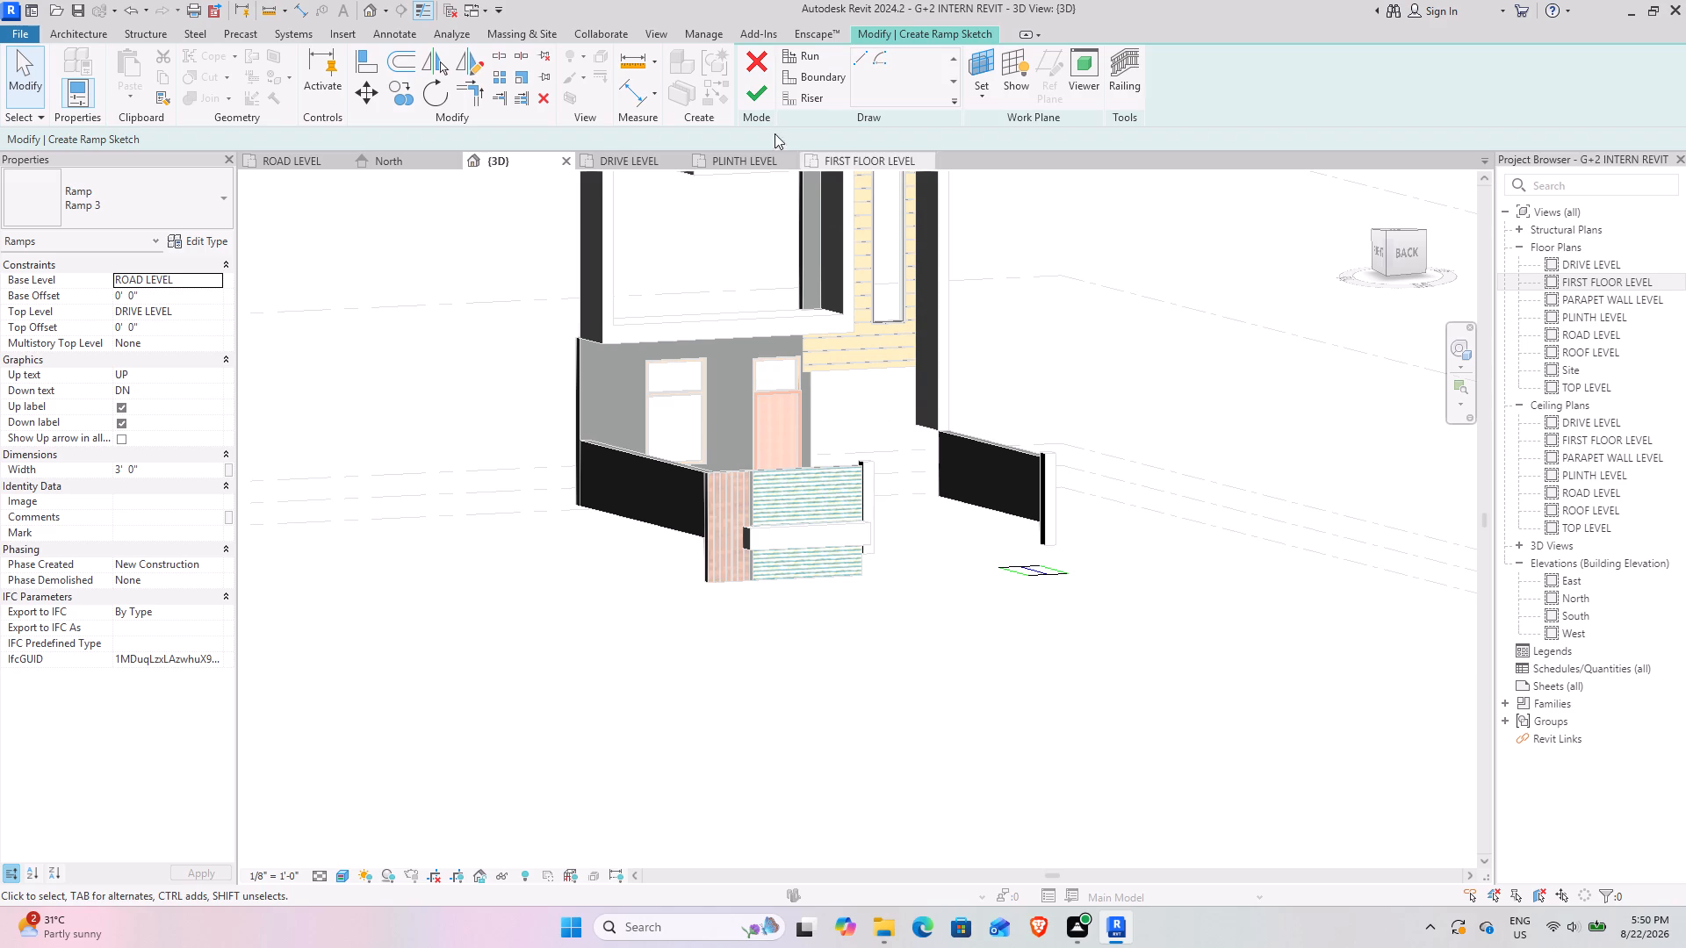
{"action": "left_click", "coordinate": [766, 102]}
{"action": "middle_click_drag", "start_coordinate": [1099, 688], "coordinate": [922, 706]}
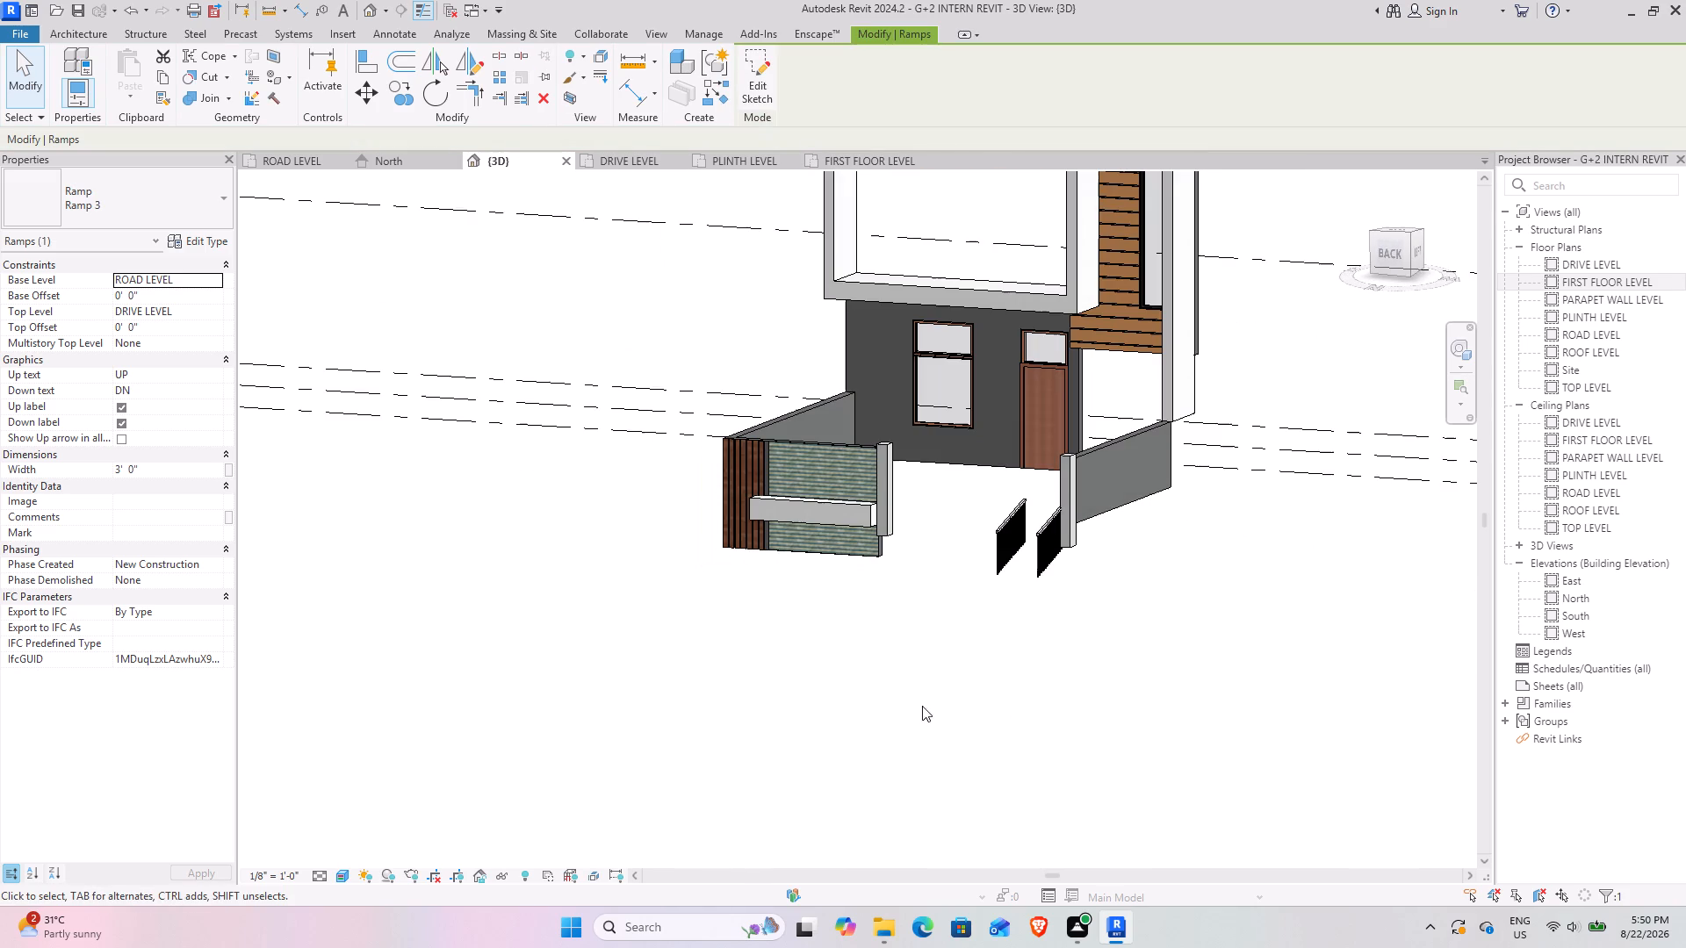
{"action": "left_click", "coordinate": [1035, 676]}
Inspect the ramp's slope, railings and position beside the boundary post in the 3D view.
{"action": "scroll", "coordinate": [993, 525], "scroll_direction": "up", "scroll_amount": 6}
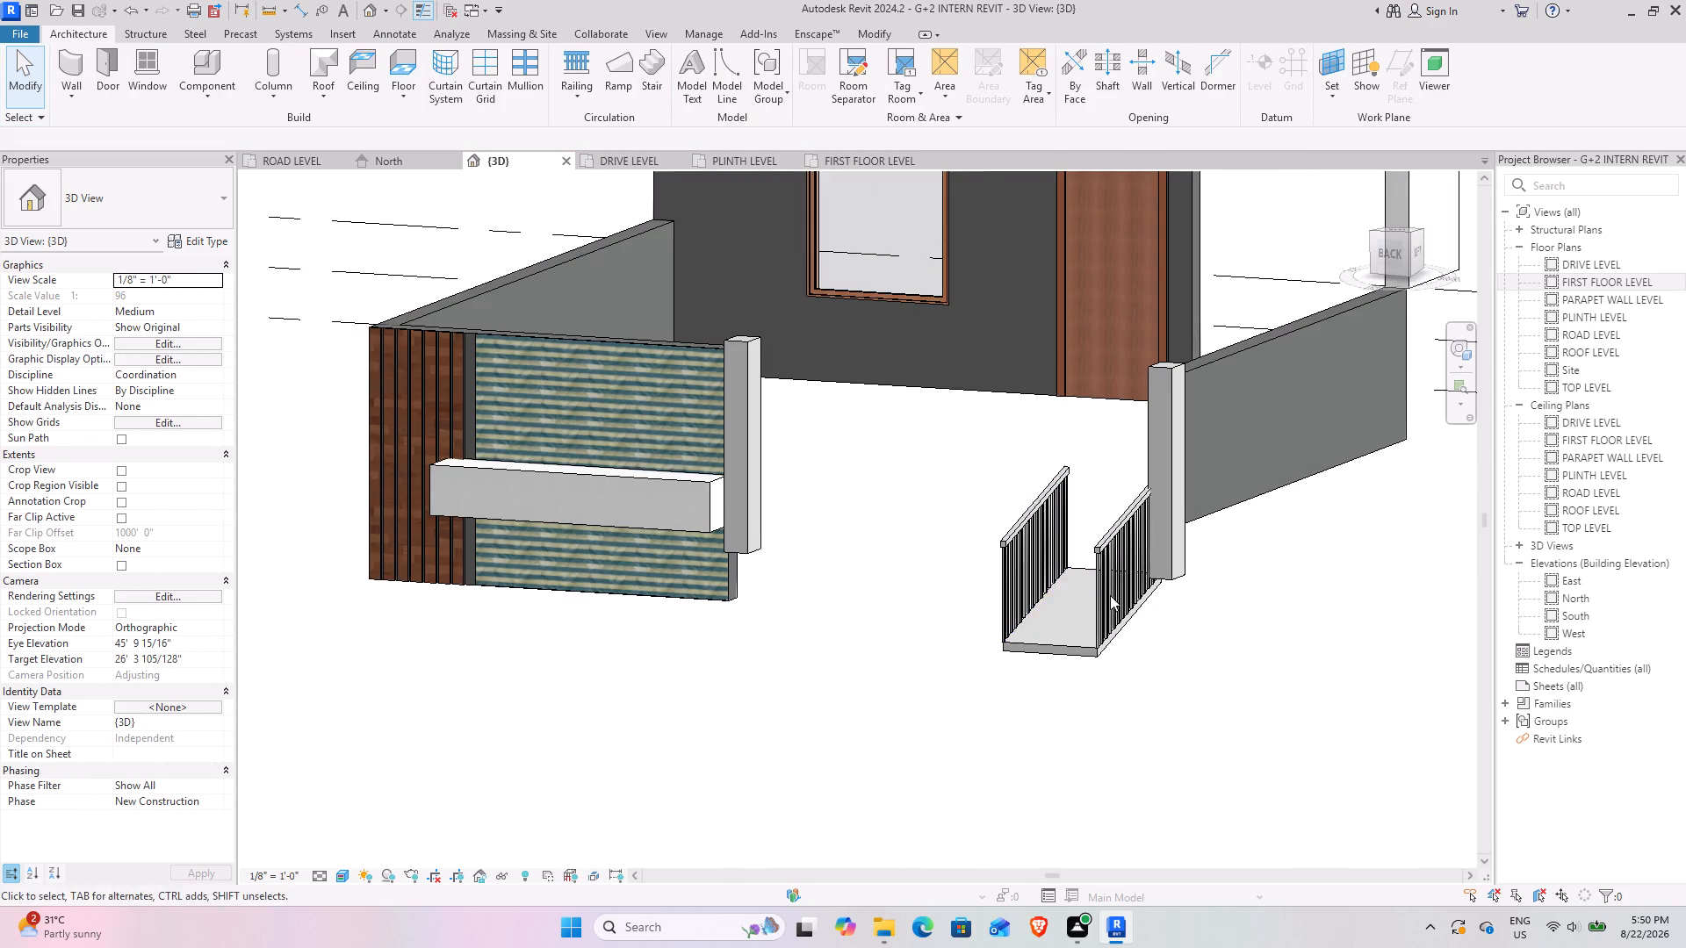
{"action": "middle_click_drag", "start_coordinate": [1129, 588], "coordinate": [1220, 521]}
{"action": "middle_click_drag", "start_coordinate": [1223, 528], "coordinate": [1129, 594]}
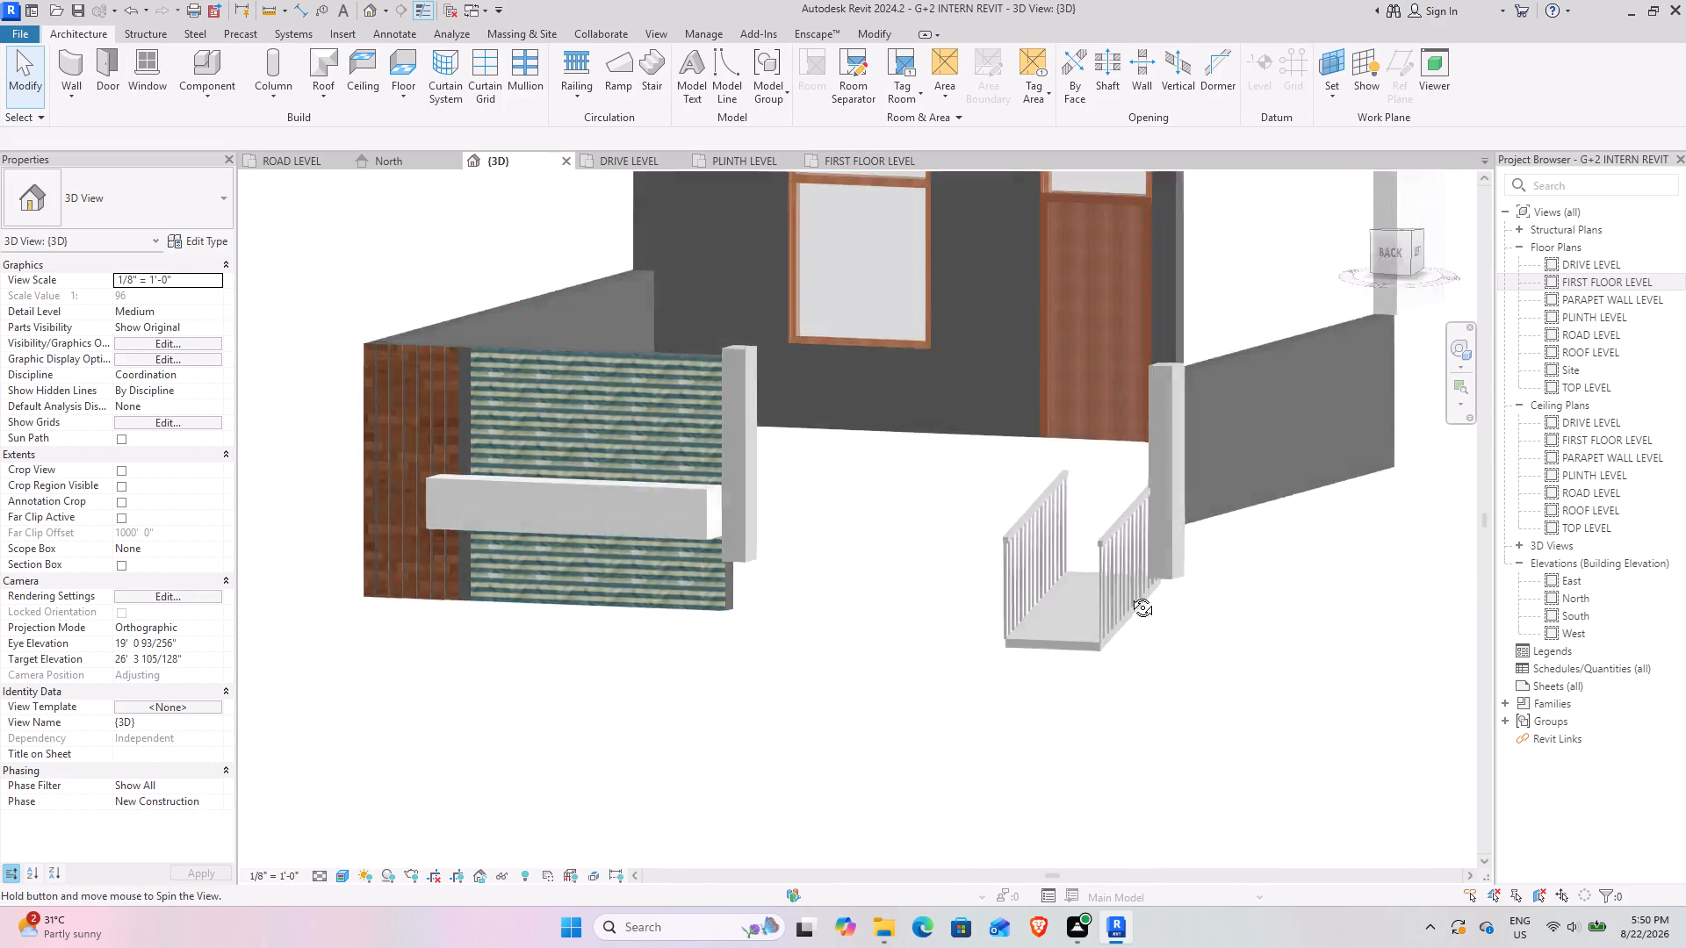
{"action": "middle_click_drag", "start_coordinate": [1129, 594], "coordinate": [1093, 692]}
{"action": "middle_click_drag", "start_coordinate": [1077, 696], "coordinate": [1243, 536], "text": "shift"}
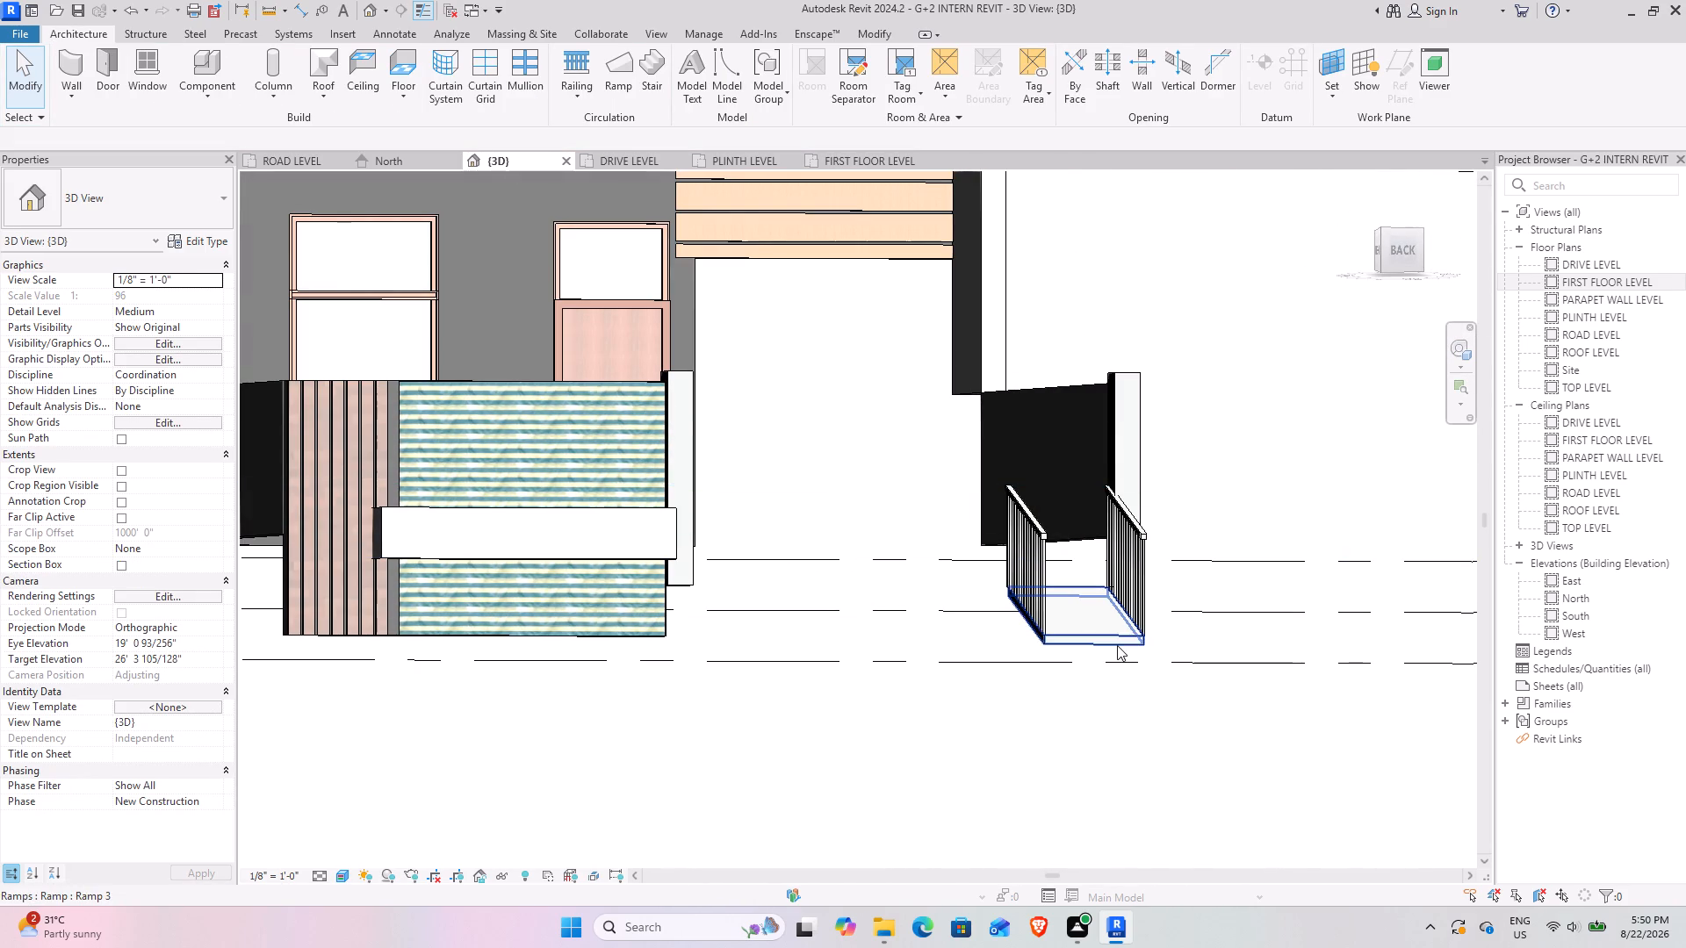
{"action": "left_click", "coordinate": [1115, 643]}
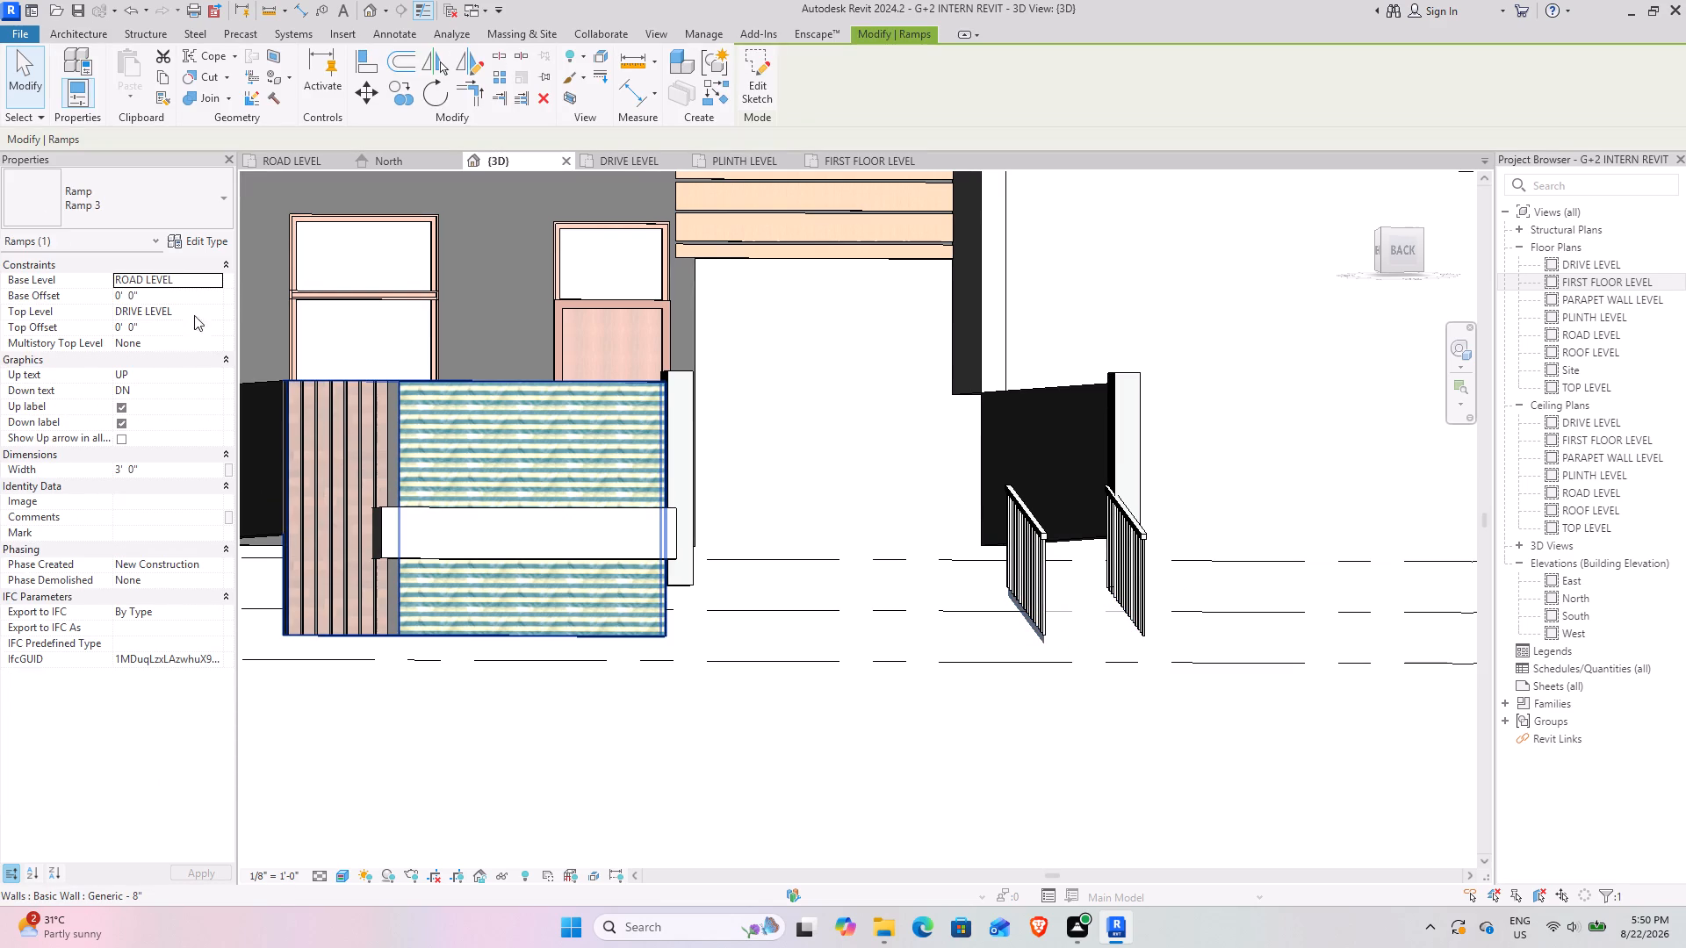
{"action": "left_click", "coordinate": [1030, 733]}
{"action": "middle_click_drag", "start_coordinate": [978, 729], "coordinate": [943, 691], "text": "shift"}
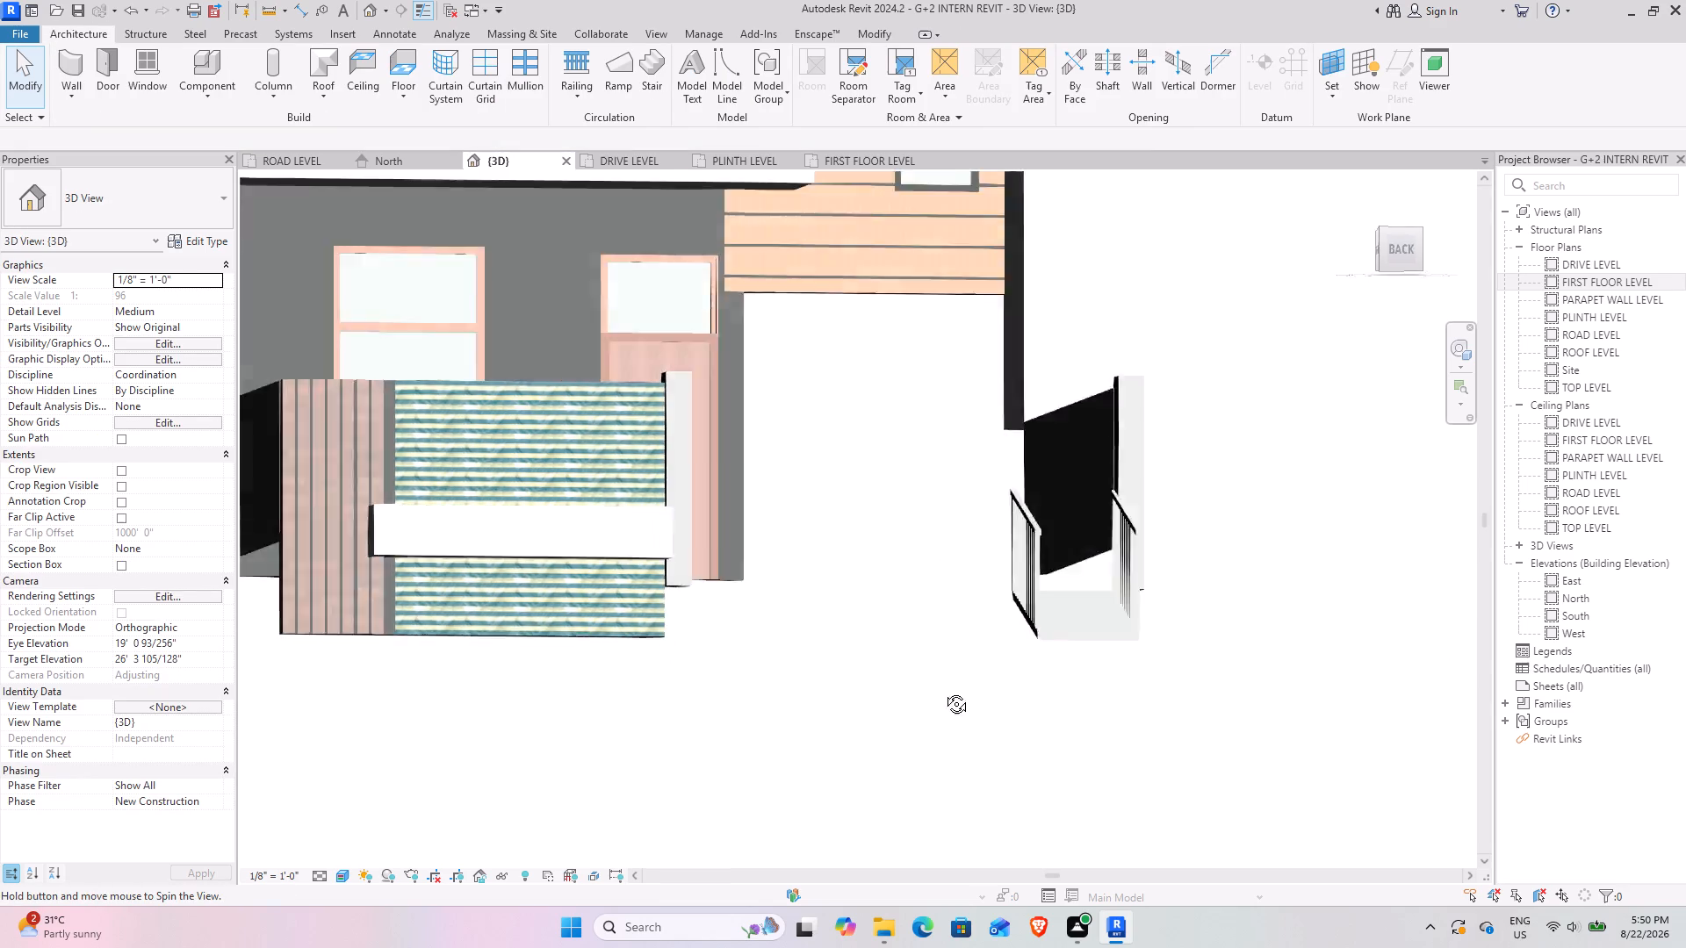
{"action": "middle_click_drag", "start_coordinate": [943, 691], "coordinate": [919, 779], "text": "shift"}
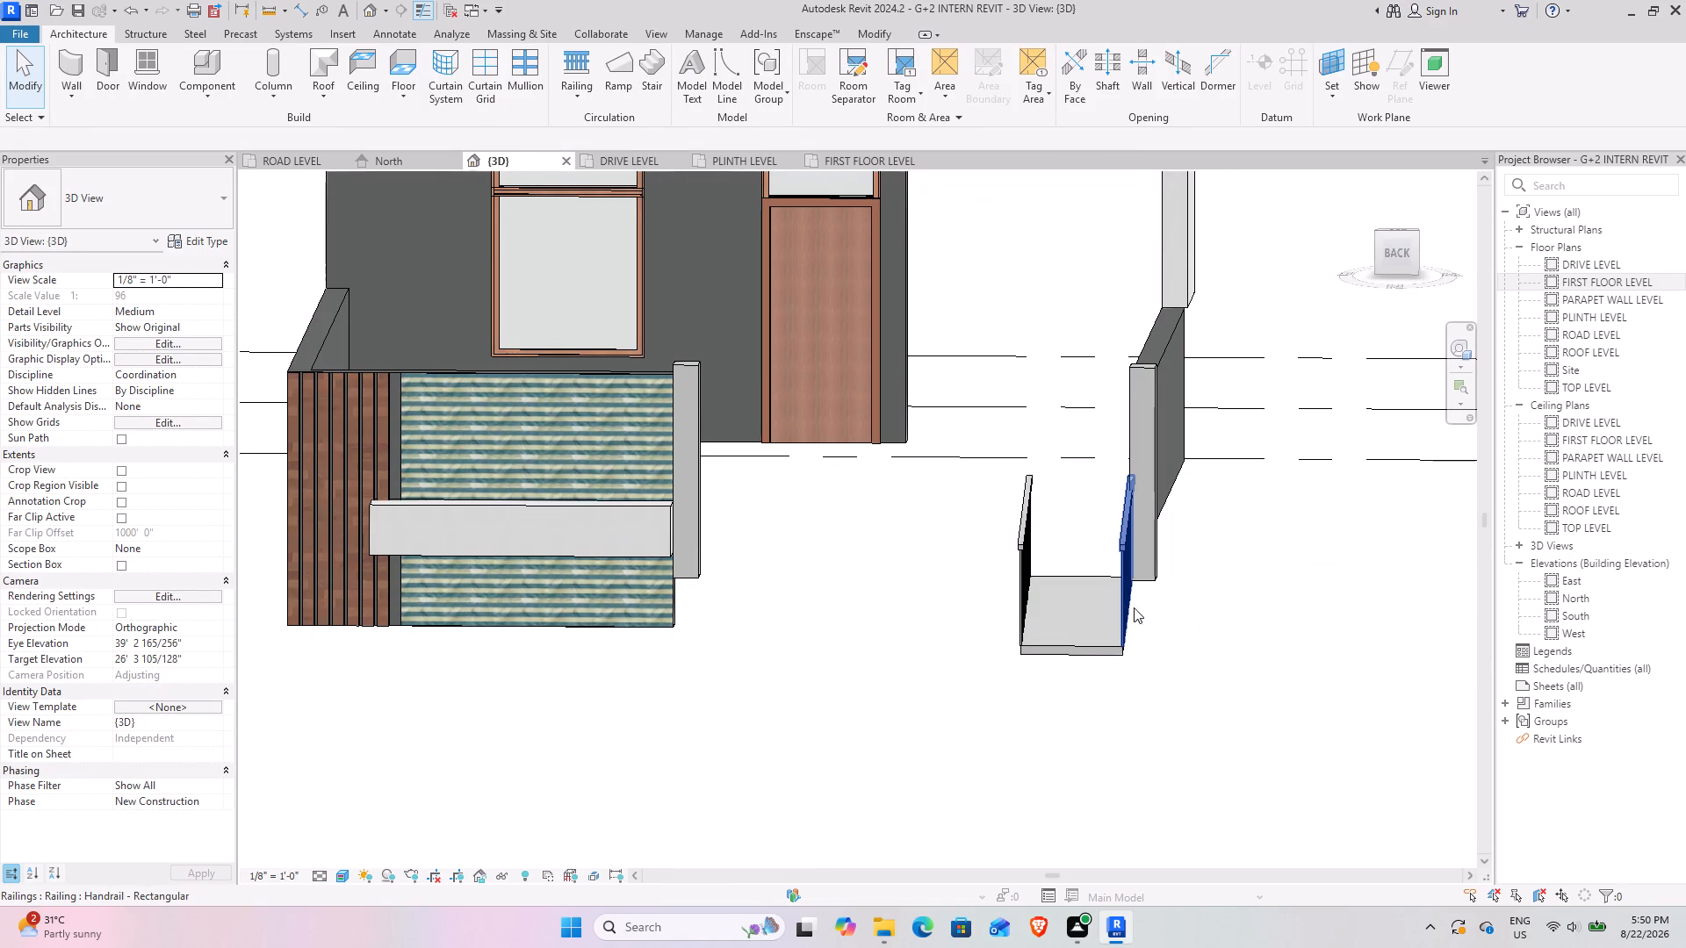
Delete both handrail railings from the sides of the ramp.
{"action": "left_click", "coordinate": [1133, 590]}
{"action": "left_click", "coordinate": [1010, 547], "text": "ctrl"}
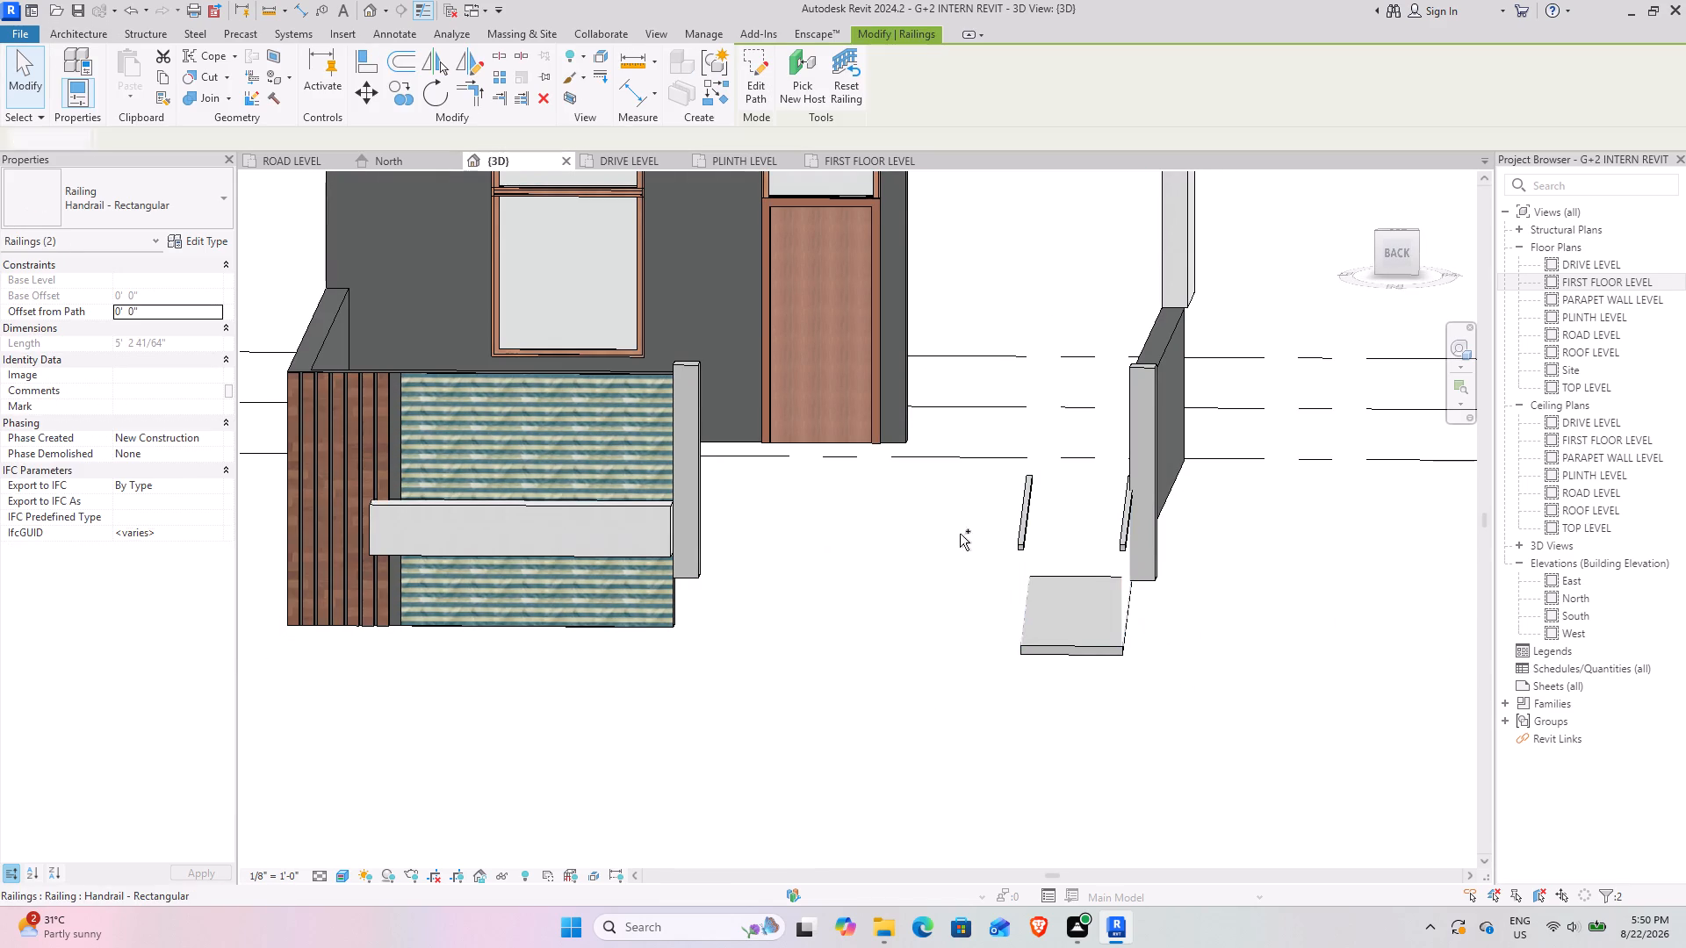
{"action": "left_click", "coordinate": [543, 104]}
Edit the ramp's sketch in the ROAD LEVEL plan, extending its right boundary to the opposite post's far side, about 12' from the run line, and finish it.
{"action": "scroll", "coordinate": [982, 846], "scroll_direction": "down", "scroll_amount": 3}
{"action": "middle_click_drag", "start_coordinate": [969, 825], "coordinate": [1003, 823], "text": "shift"}
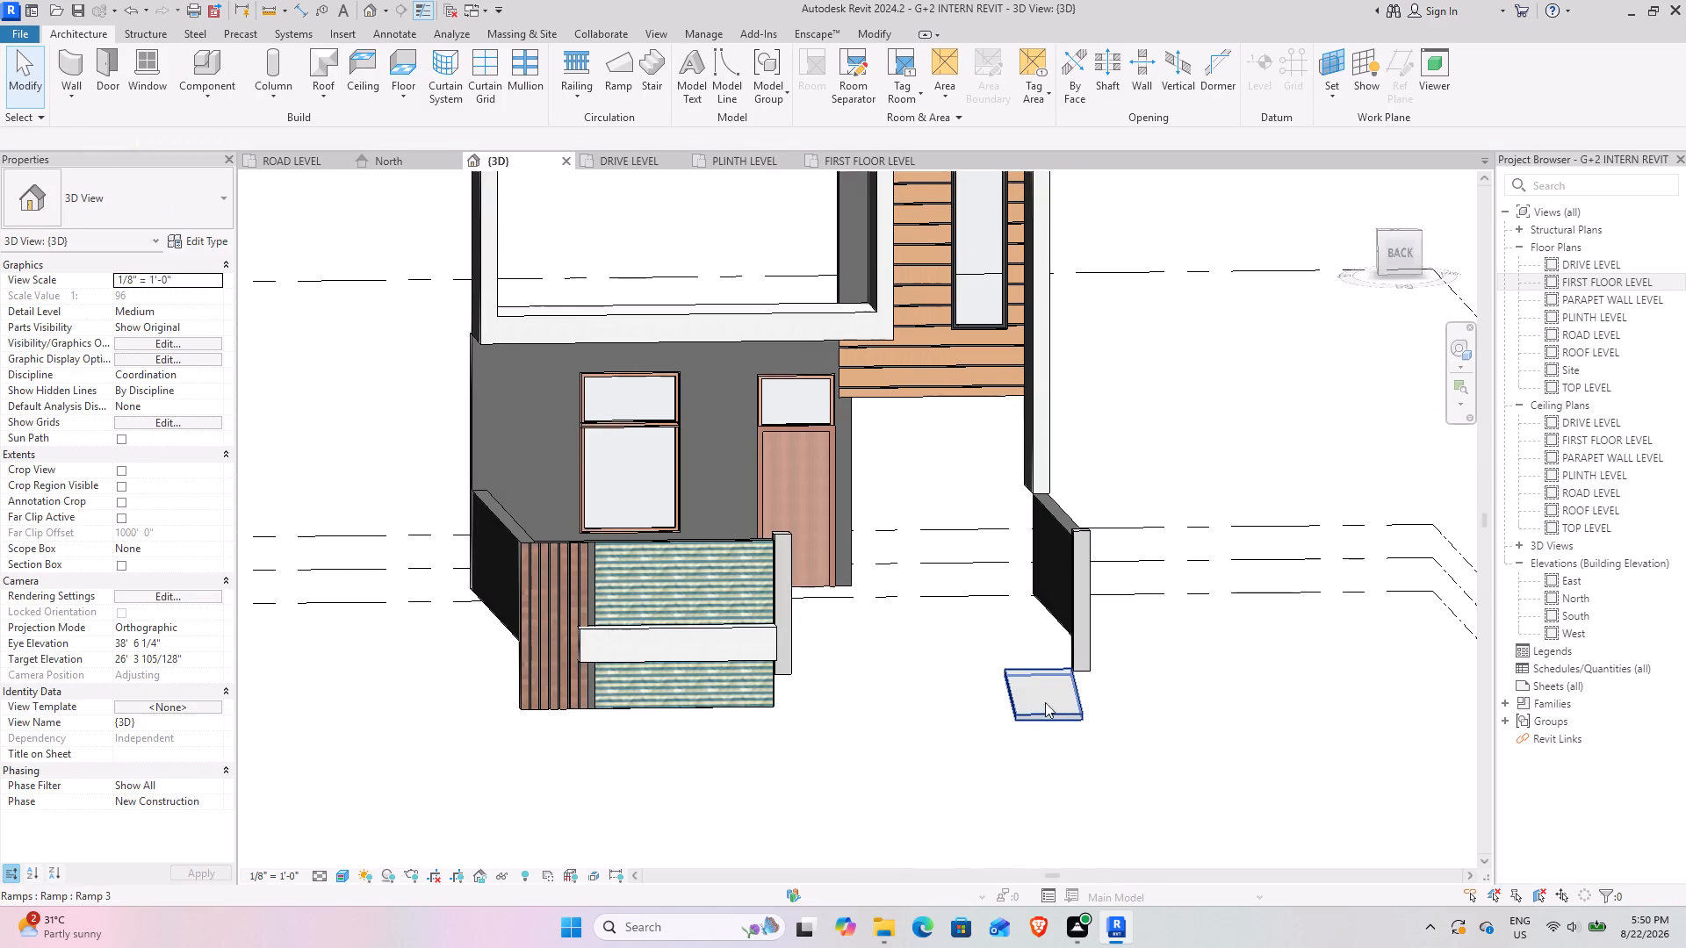
{"action": "left_click", "coordinate": [1031, 715]}
{"action": "middle_click_drag", "start_coordinate": [978, 780], "coordinate": [1099, 767], "text": "shift"}
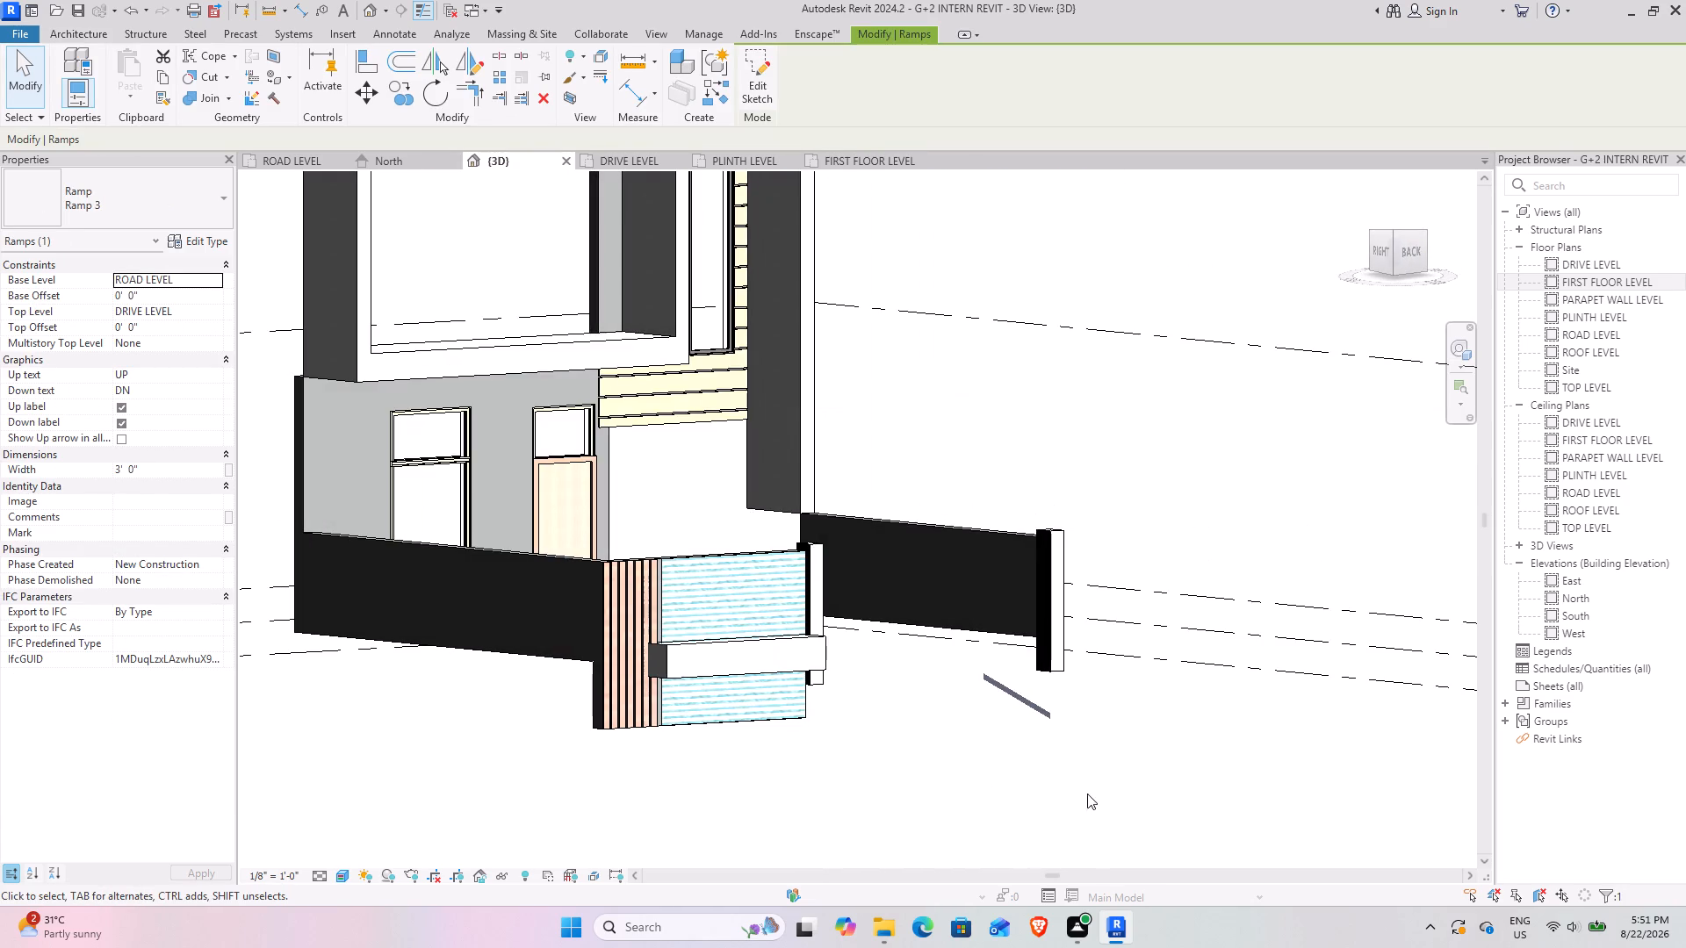
{"action": "middle_click_drag", "start_coordinate": [1048, 771], "coordinate": [858, 868], "text": "shift"}
{"action": "left_click", "coordinate": [773, 82]}
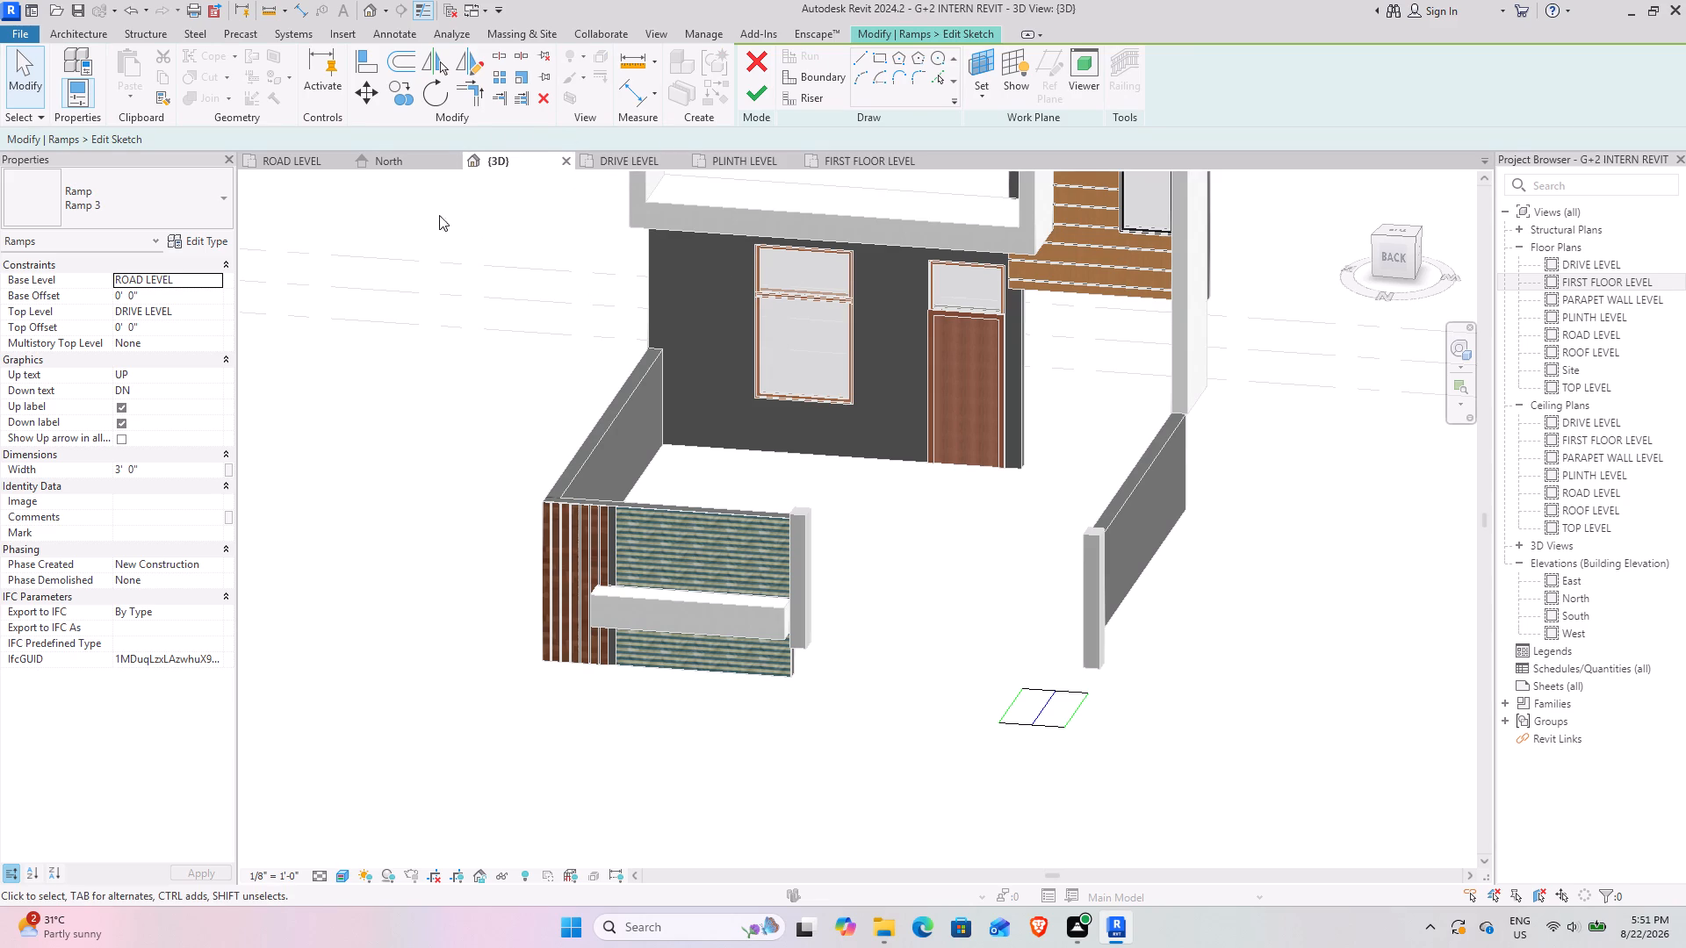
{"action": "left_click", "coordinate": [324, 168]}
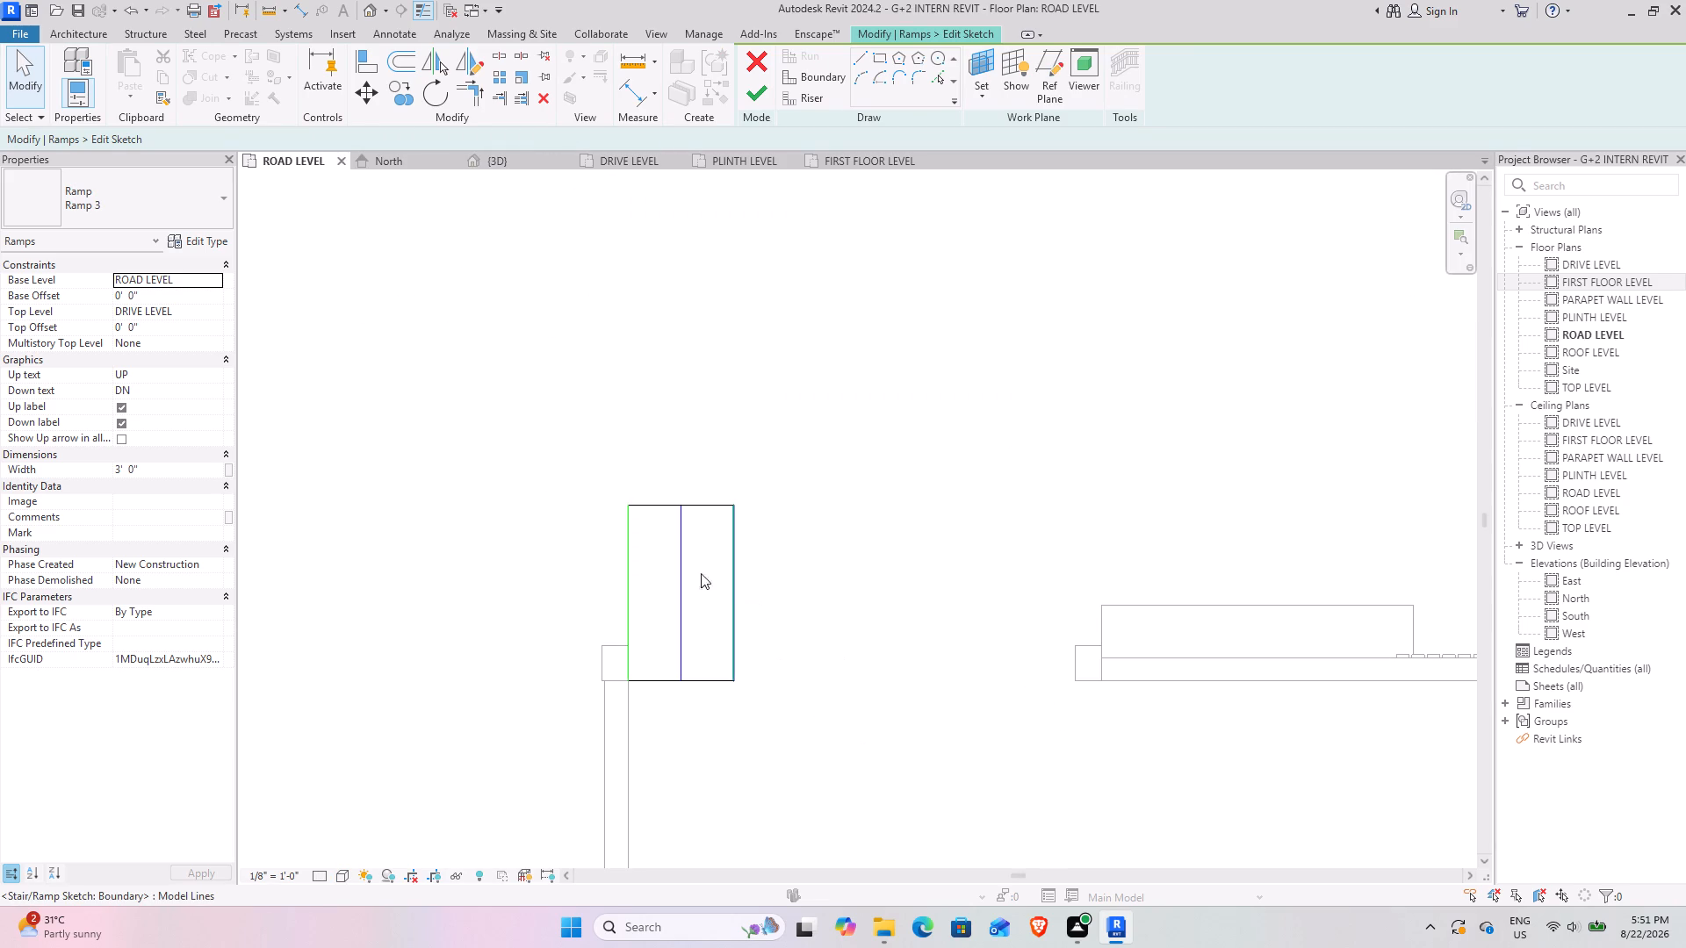
{"action": "left_click", "coordinate": [739, 560]}
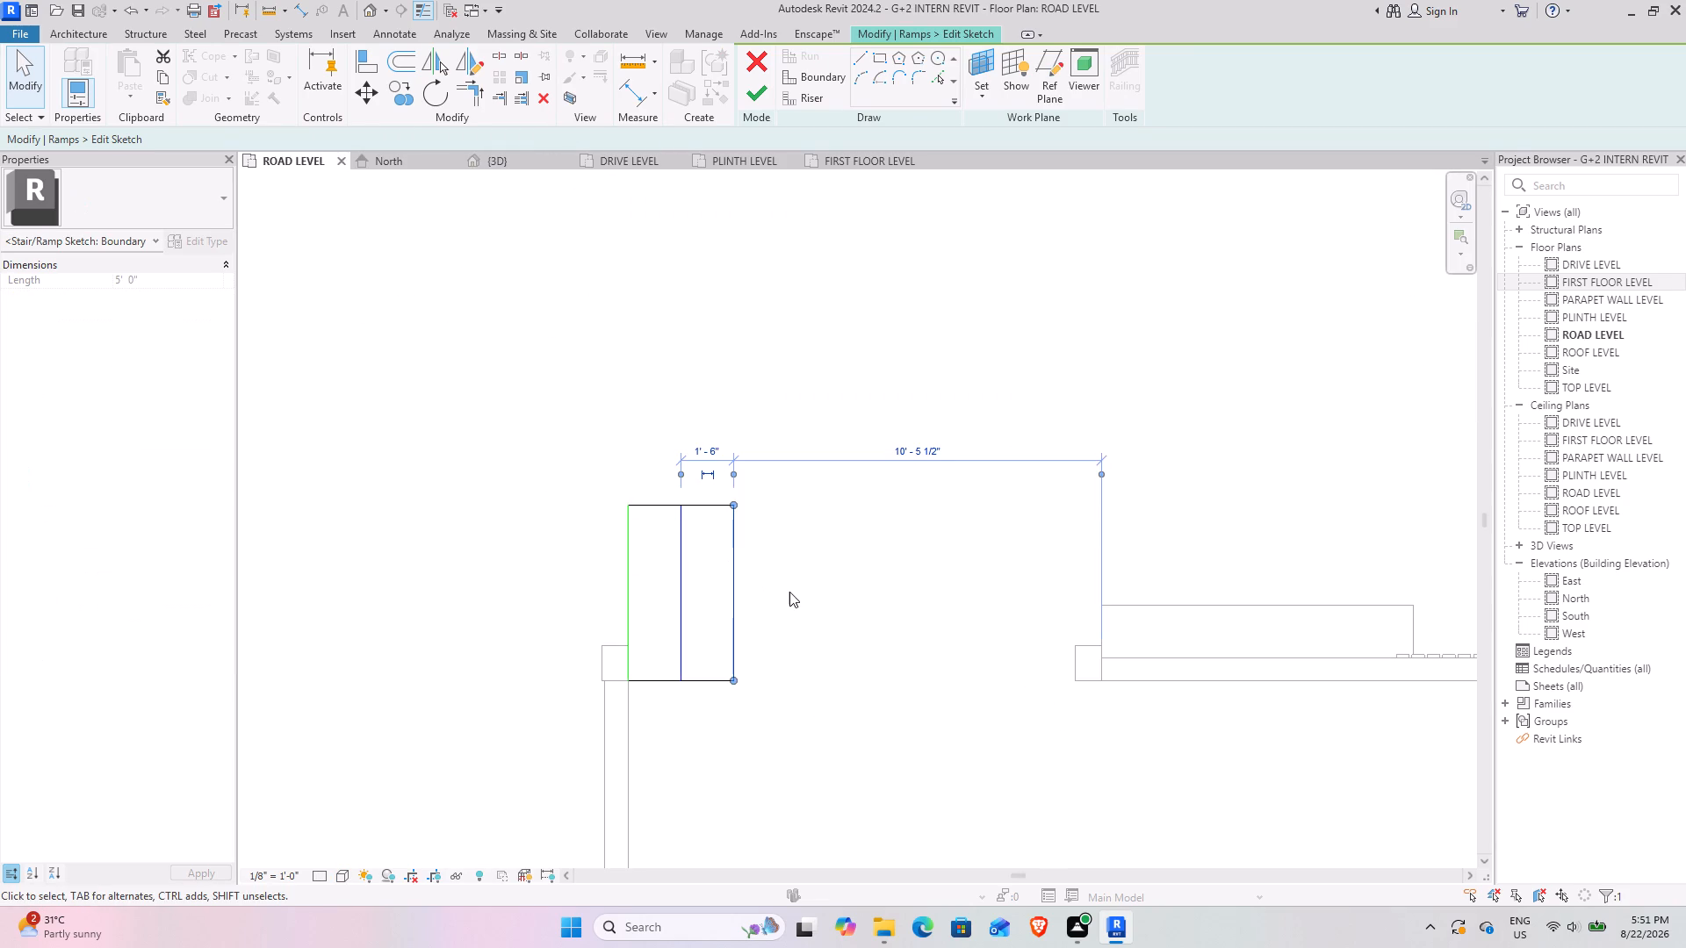
{"action": "left_click_drag", "start_coordinate": [739, 578], "coordinate": [991, 608]}
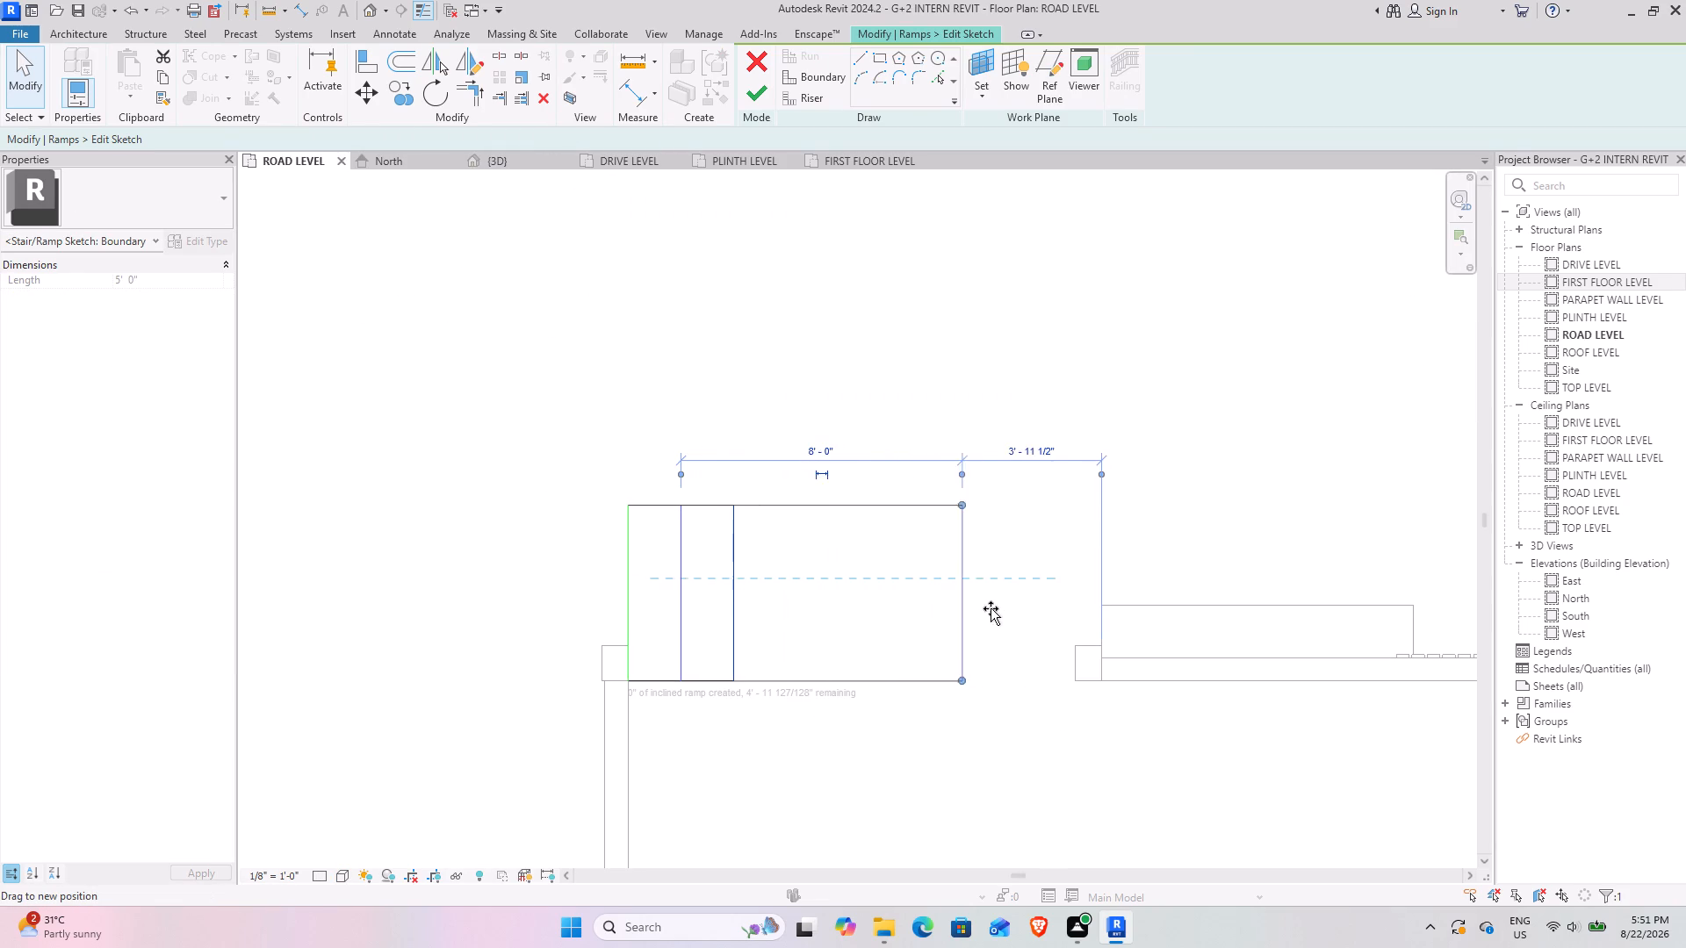
{"action": "left_click_drag", "start_coordinate": [991, 608], "coordinate": [1107, 620]}
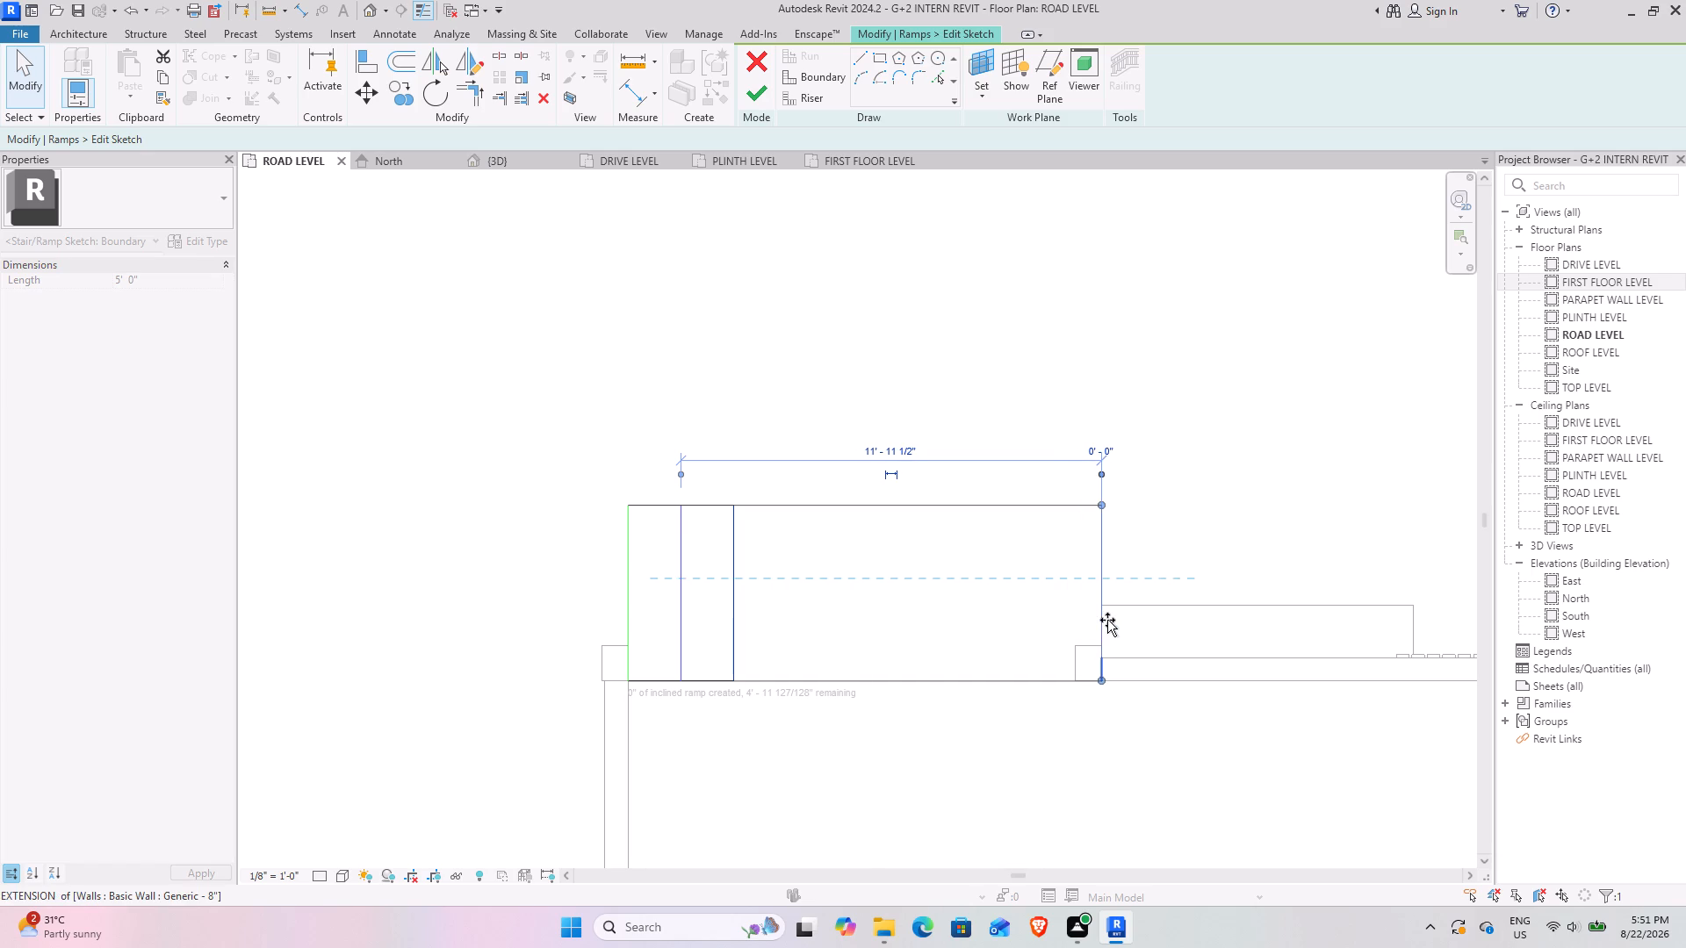
{"action": "left_click_drag", "start_coordinate": [1107, 620], "coordinate": [1109, 620]}
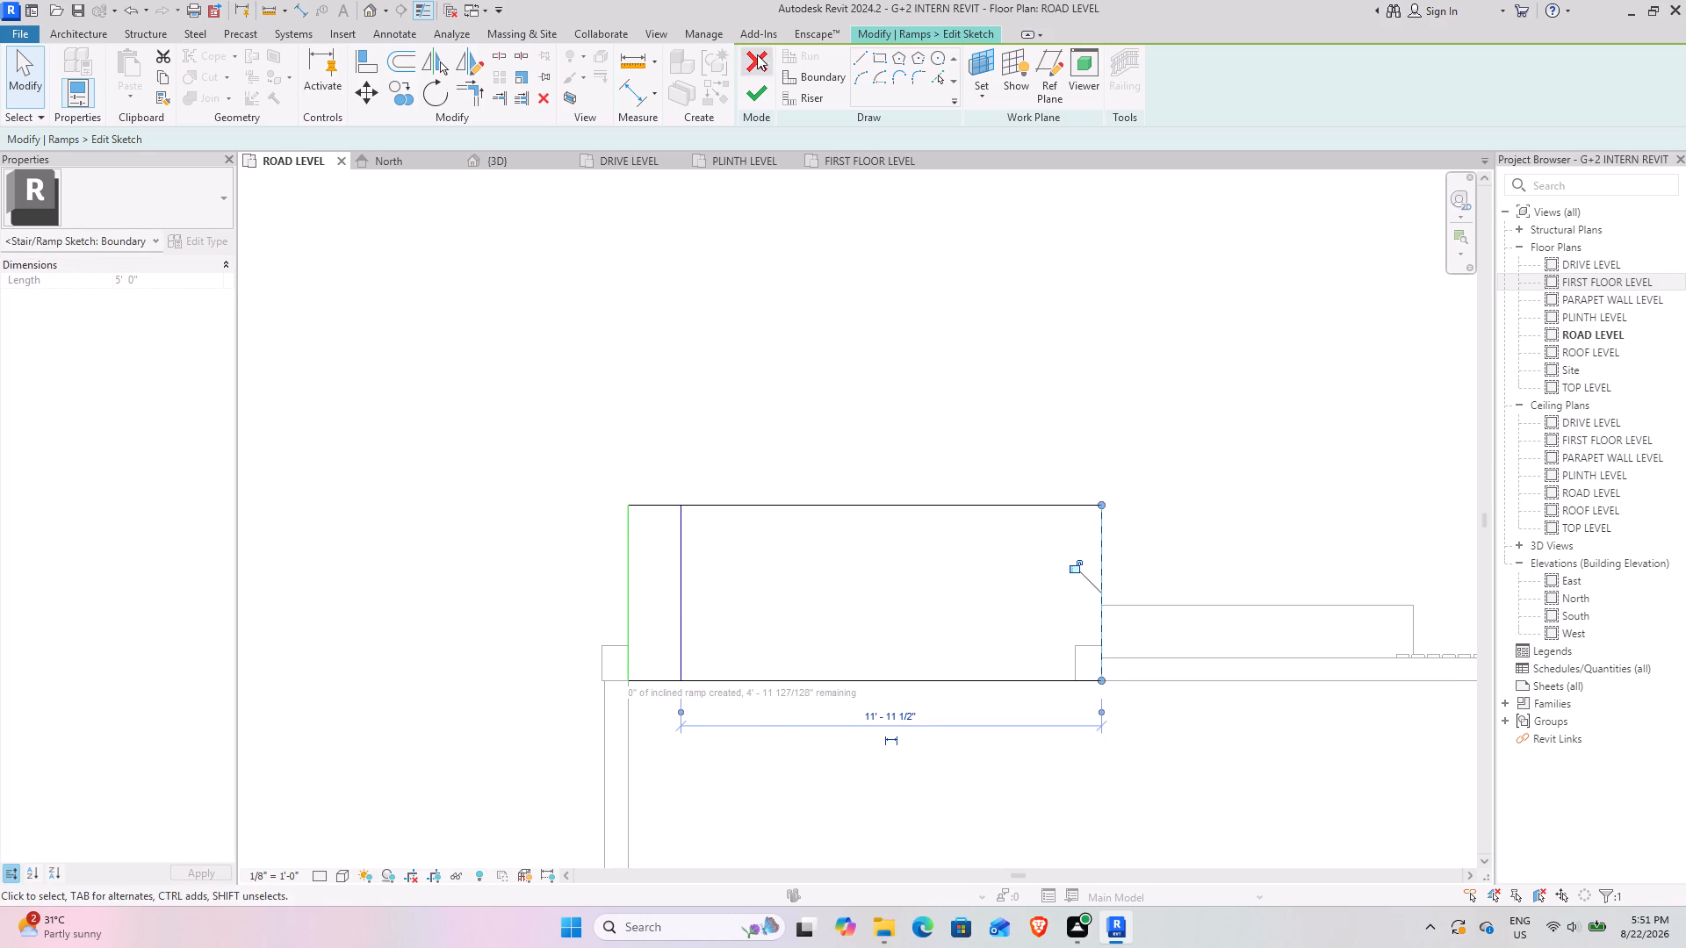
{"action": "left_click", "coordinate": [750, 104]}
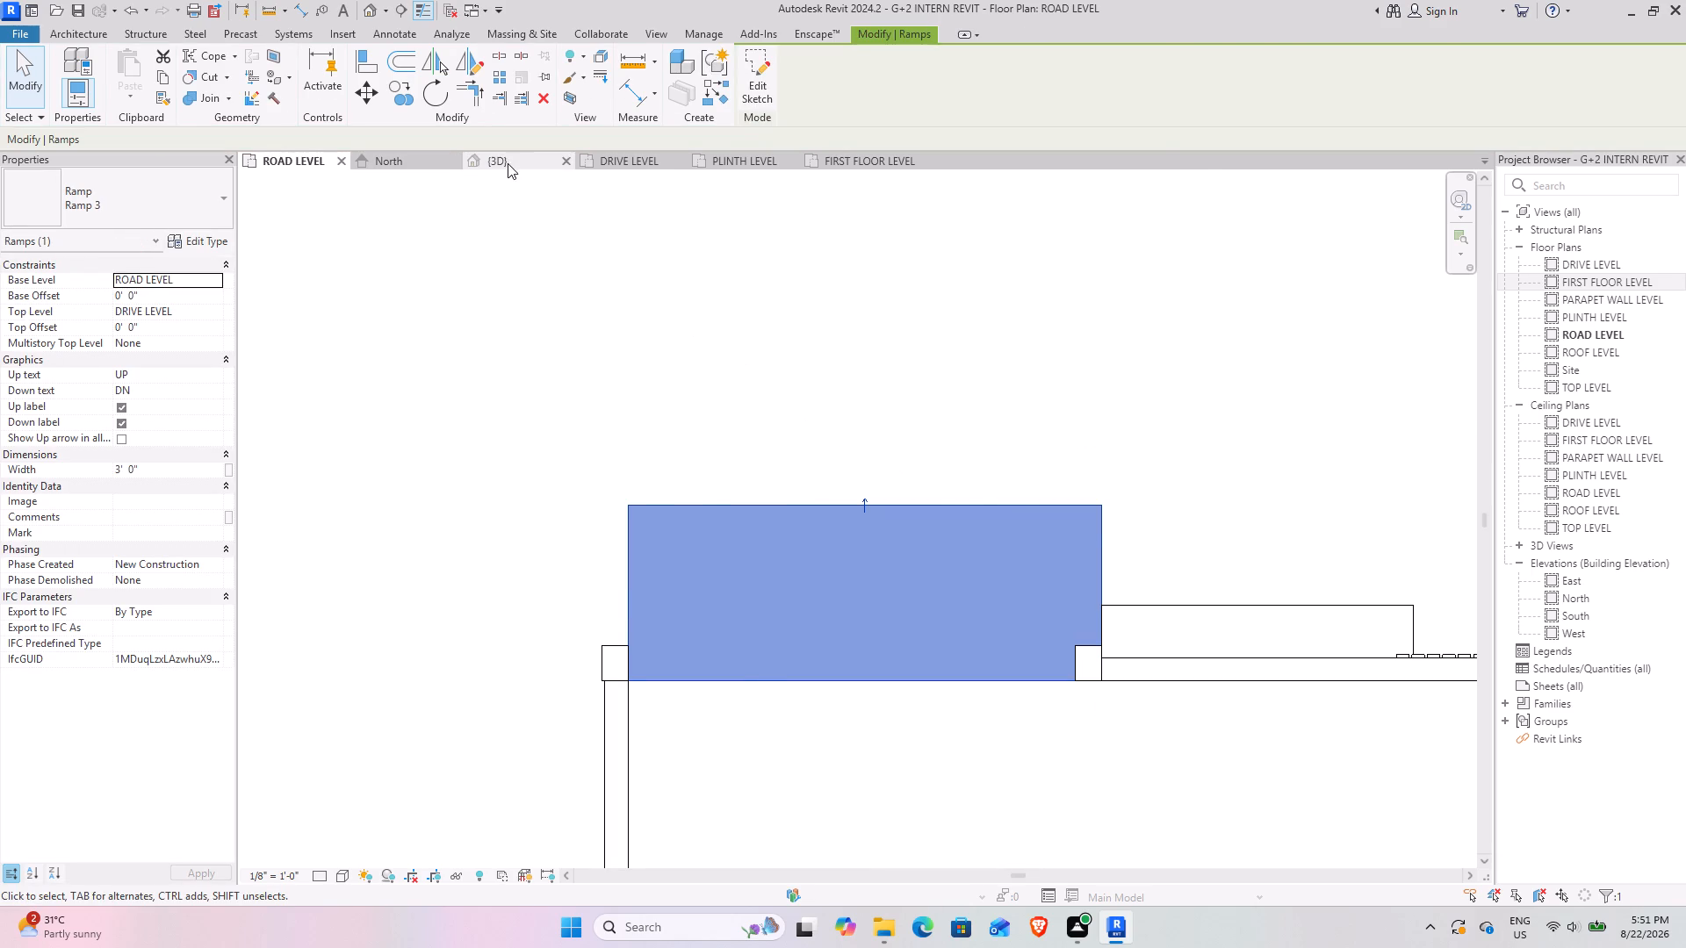
Inspect the widened ramp between the boundary posts from several angles in the 3D view.
{"action": "left_click", "coordinate": [508, 163]}
{"action": "left_click", "coordinate": [1216, 699]}
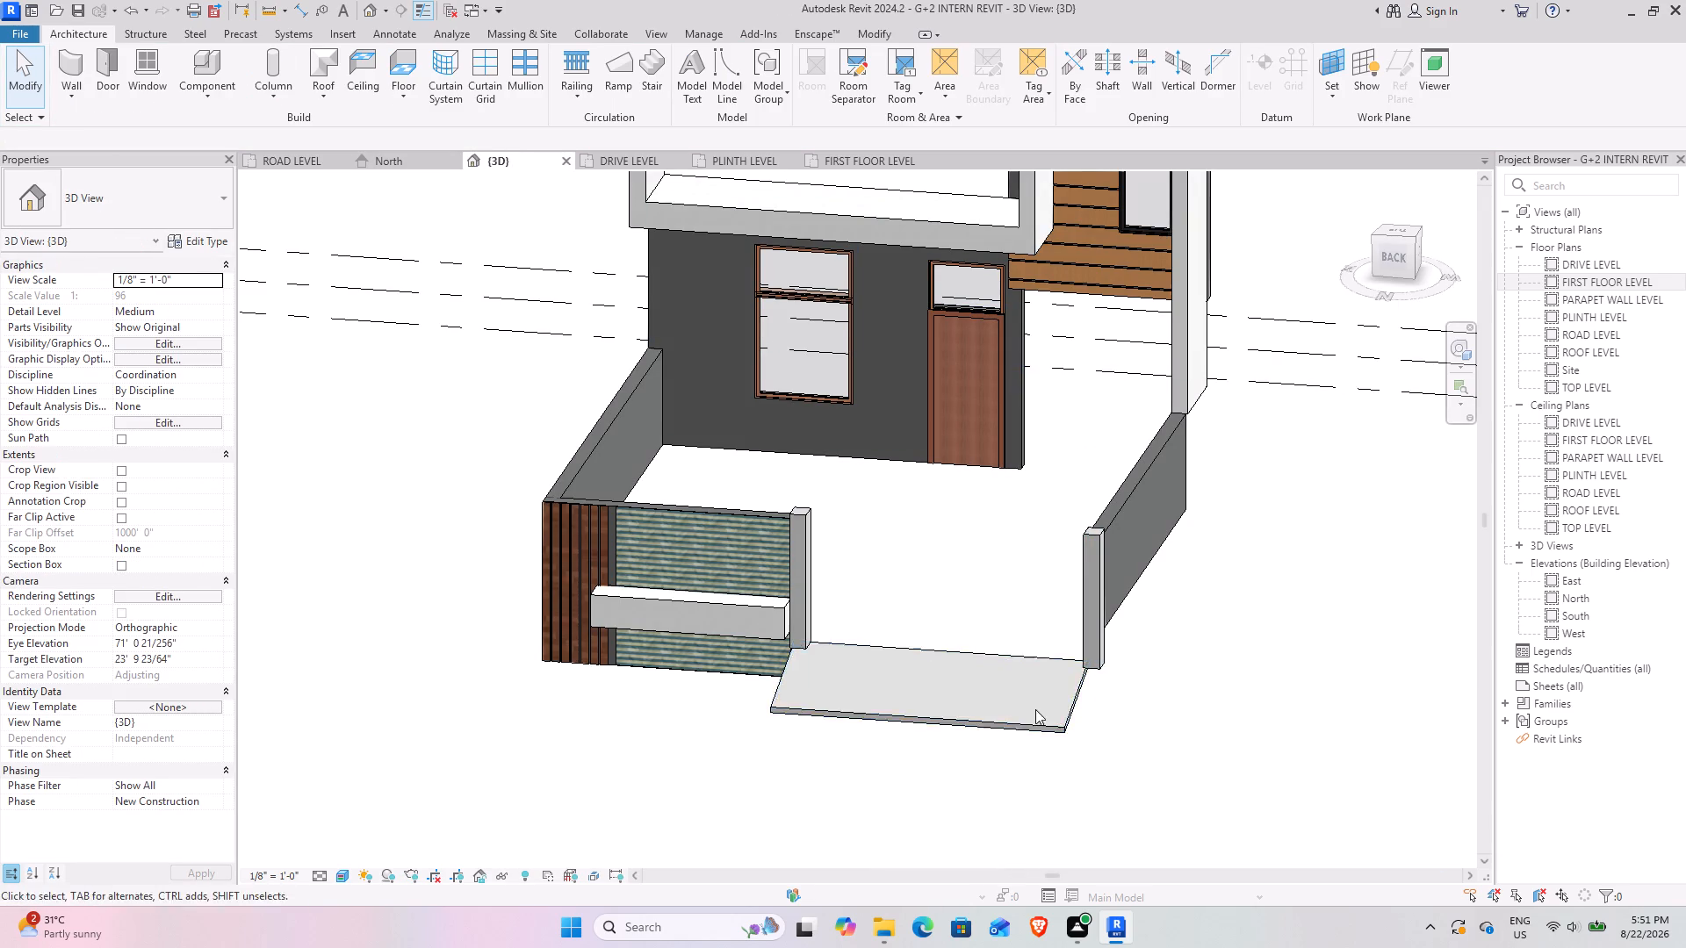
{"action": "middle_click_drag", "start_coordinate": [991, 720], "coordinate": [1120, 717], "text": "shift"}
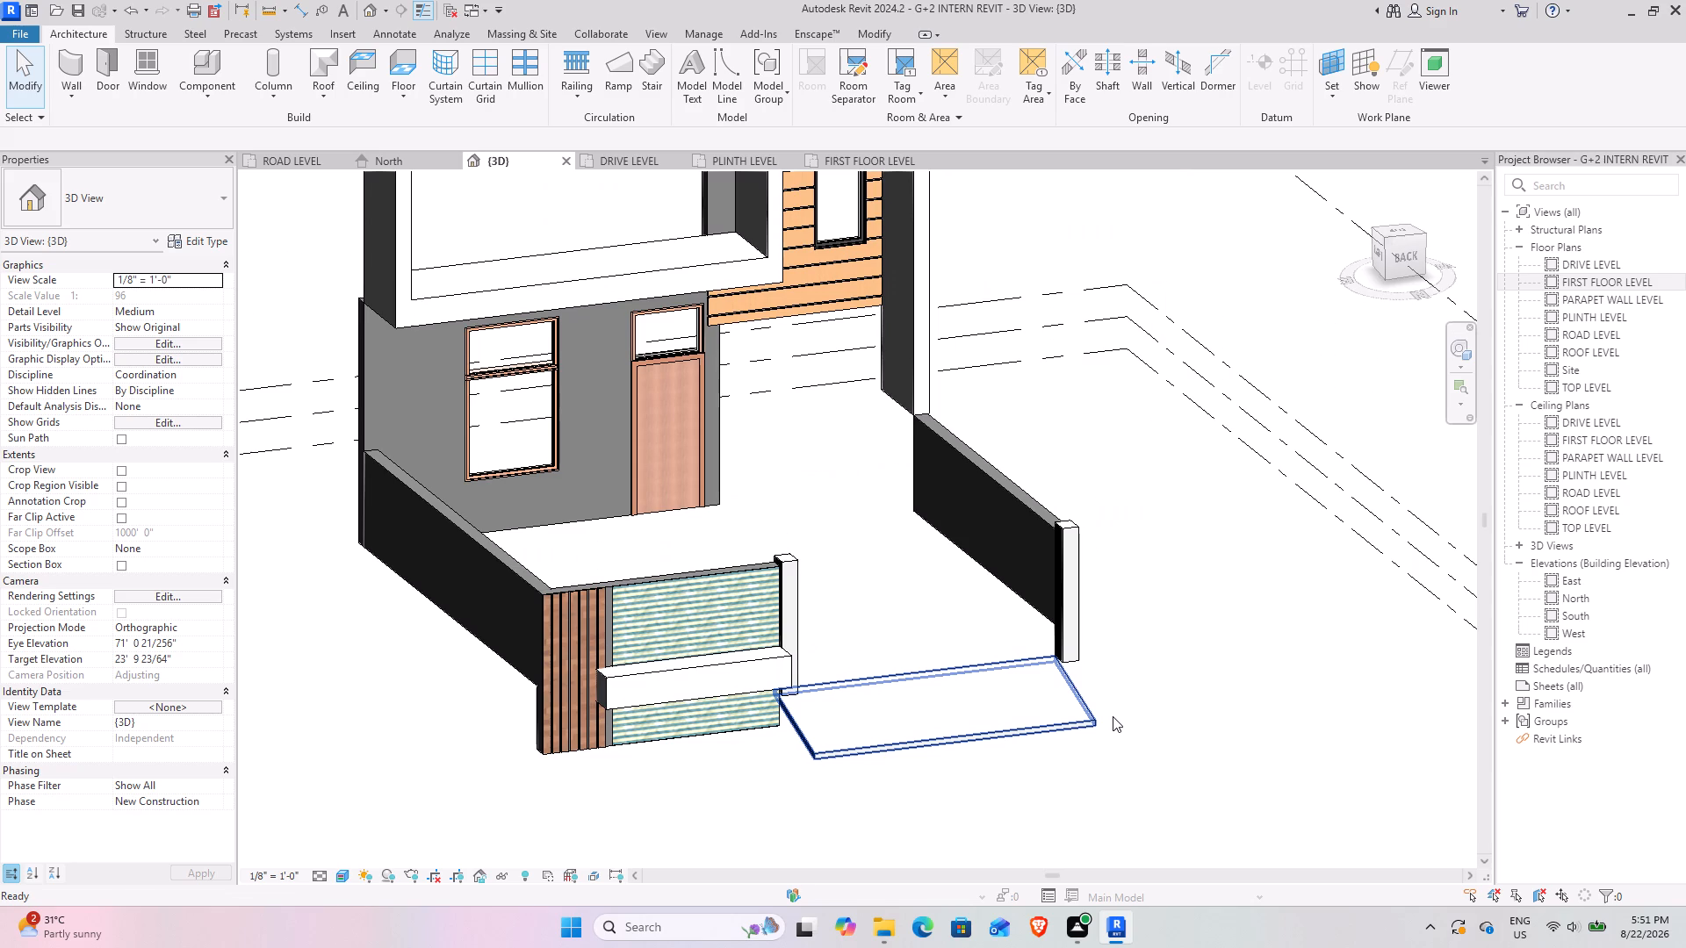
{"action": "scroll", "coordinate": [994, 681], "scroll_direction": "down", "scroll_amount": 3}
{"action": "middle_click_drag", "start_coordinate": [878, 635], "coordinate": [759, 523], "text": "shift"}
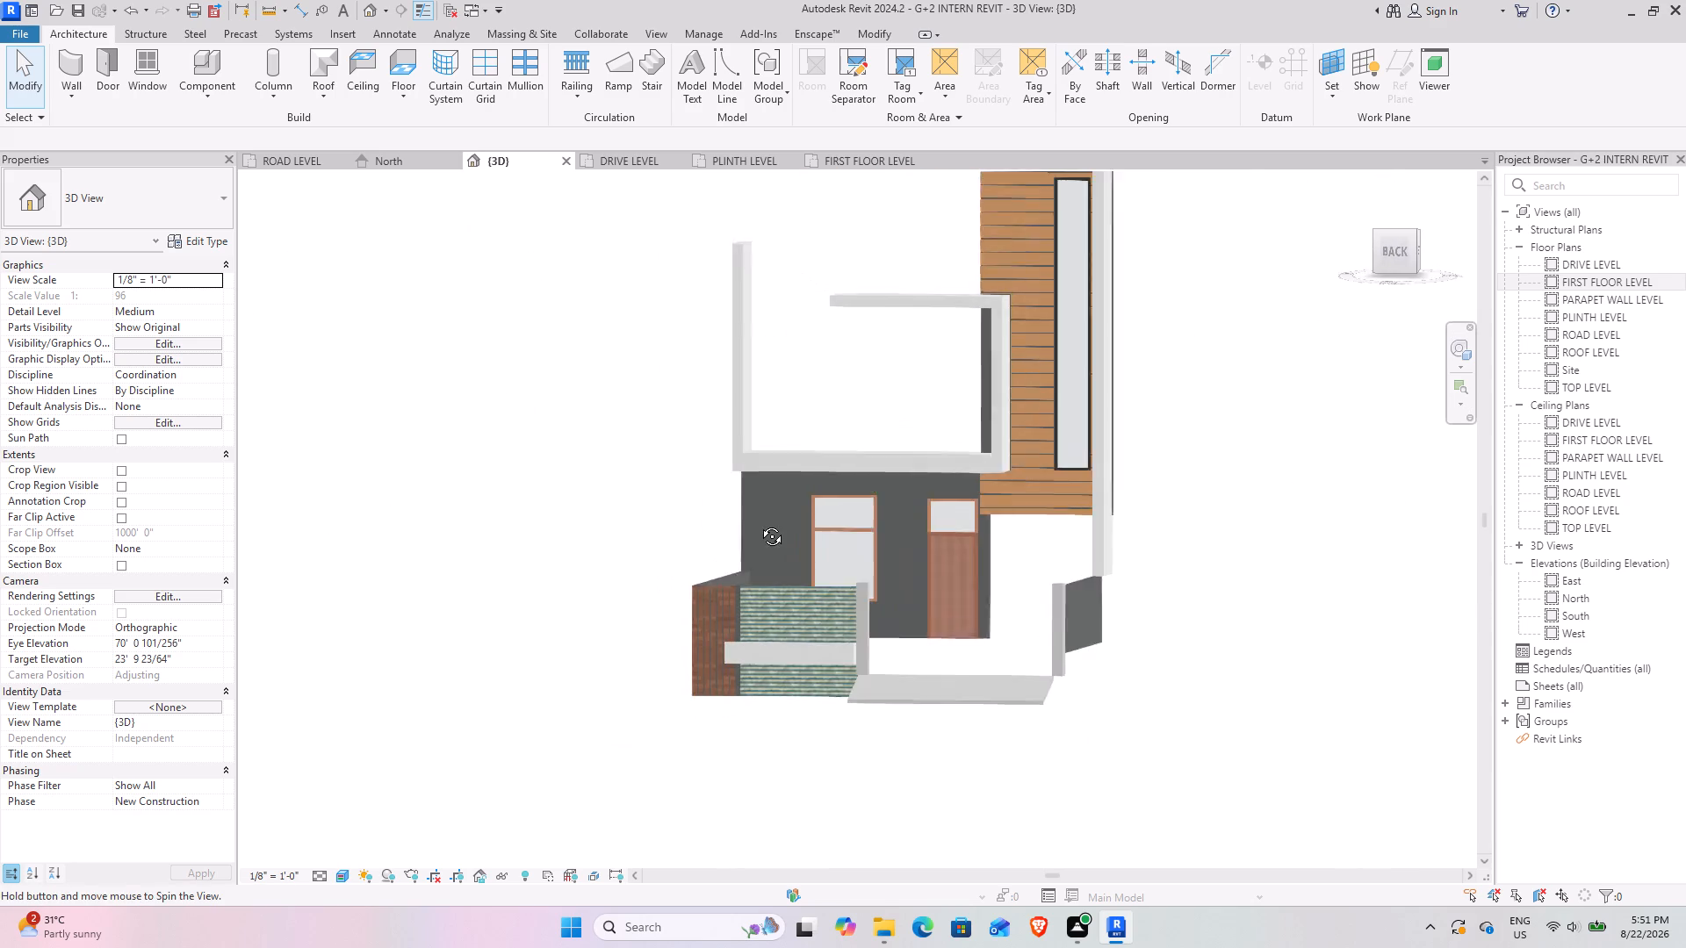
{"action": "middle_click_drag", "start_coordinate": [759, 523], "coordinate": [719, 551], "text": "shift"}
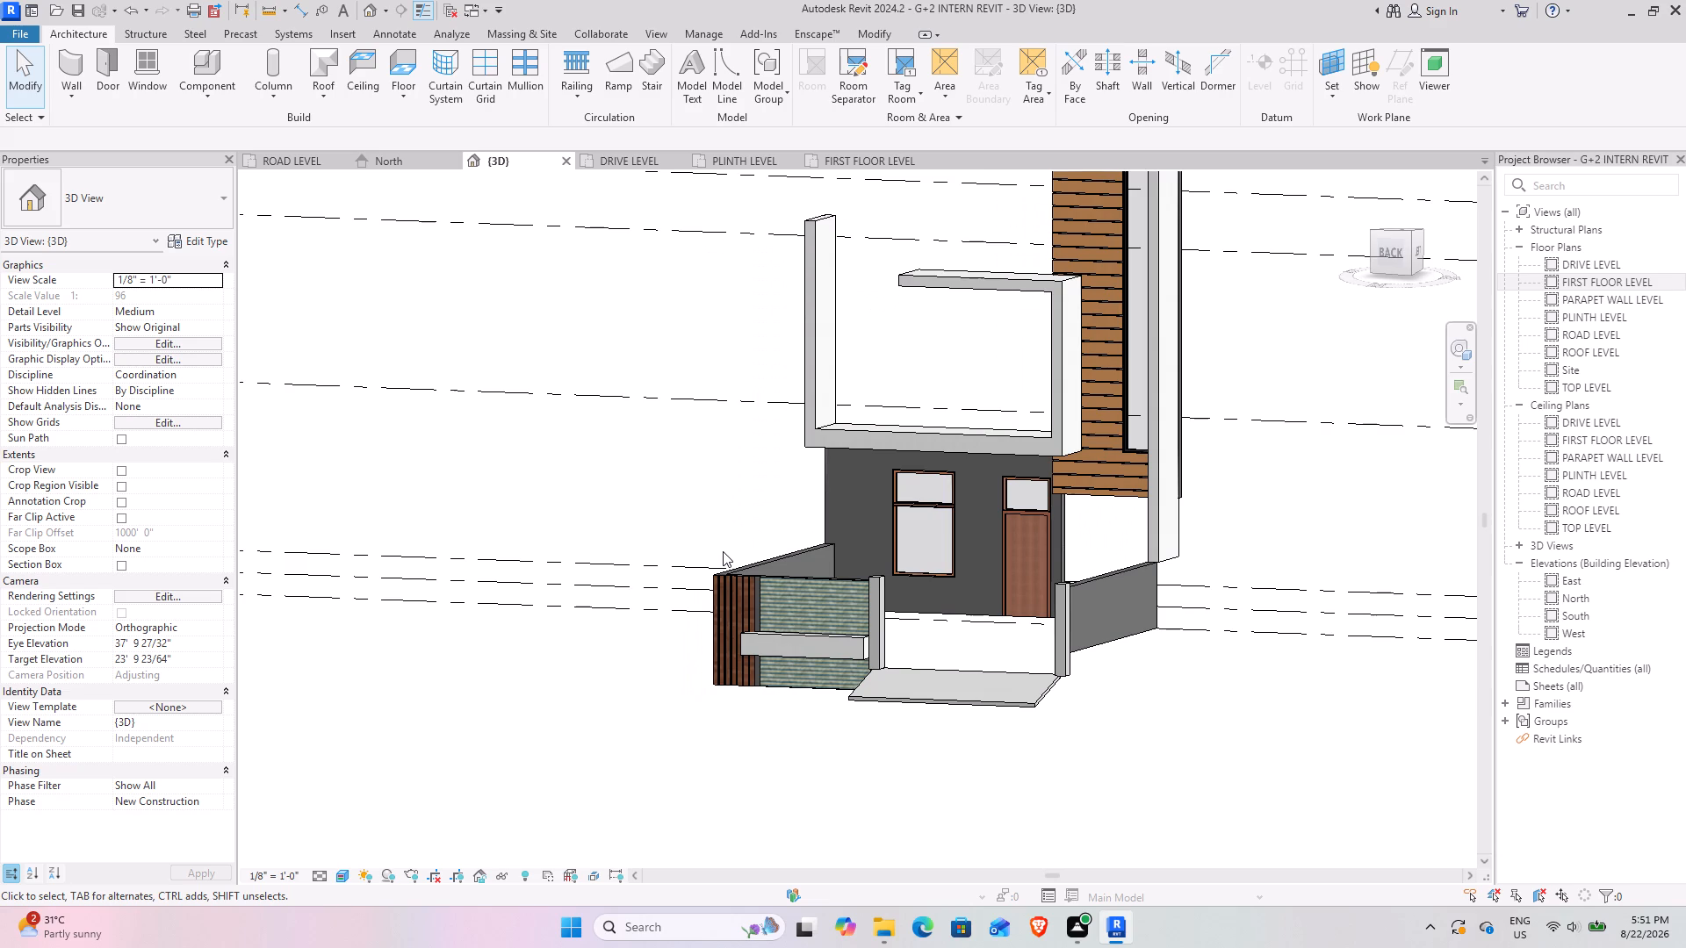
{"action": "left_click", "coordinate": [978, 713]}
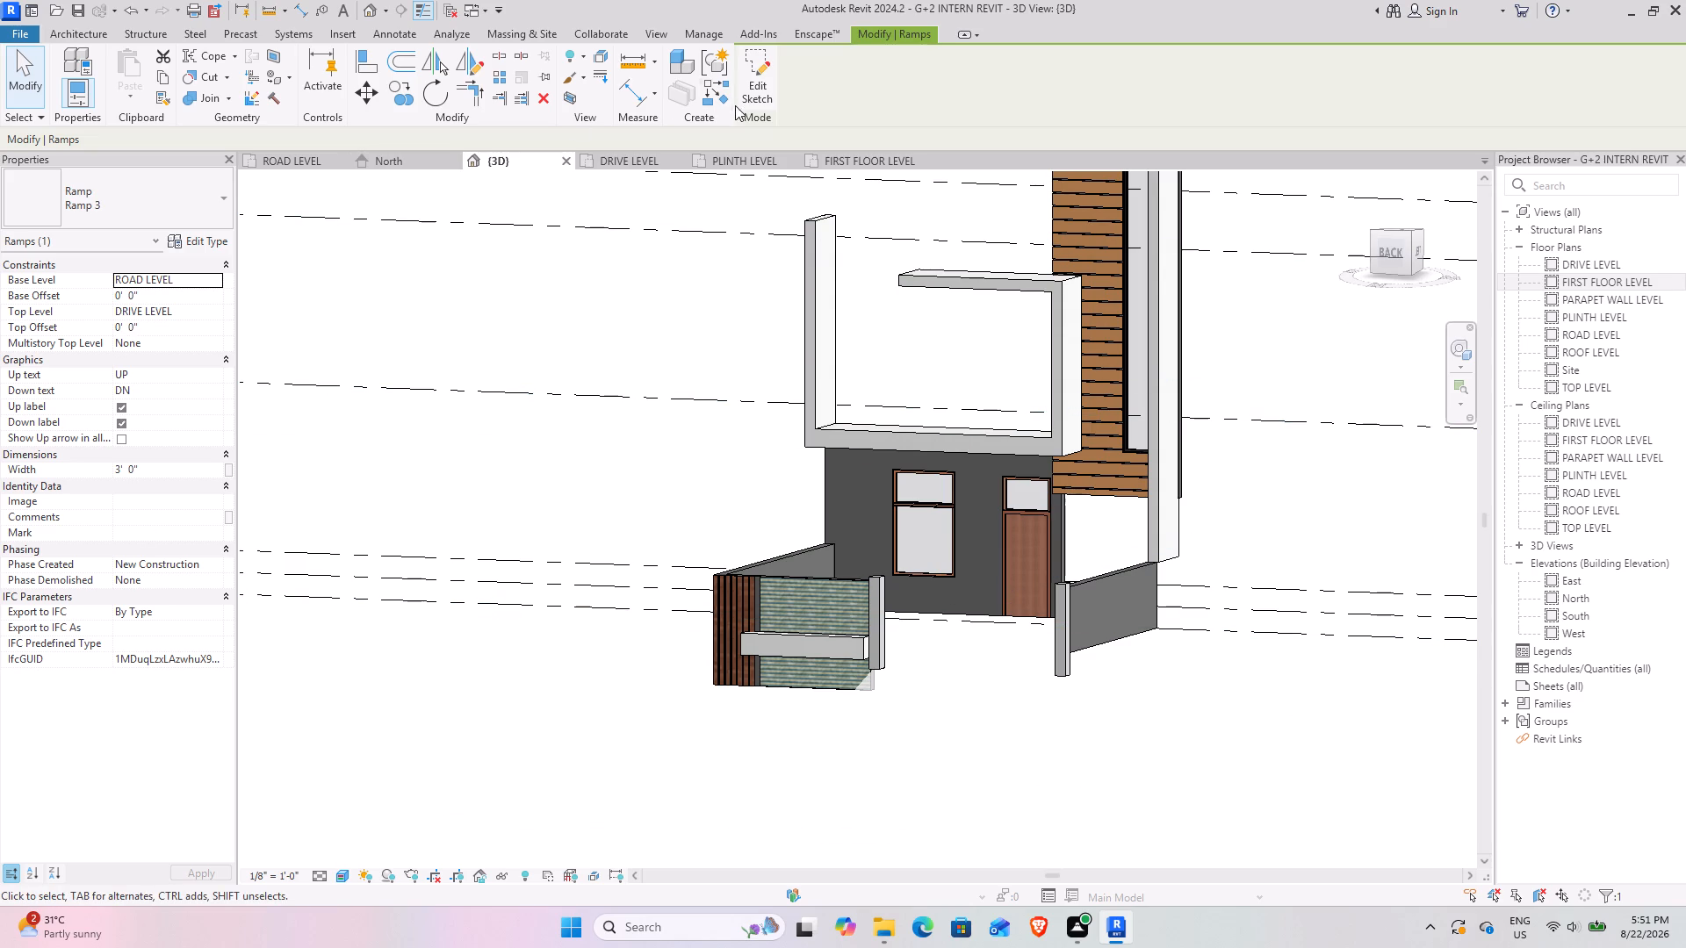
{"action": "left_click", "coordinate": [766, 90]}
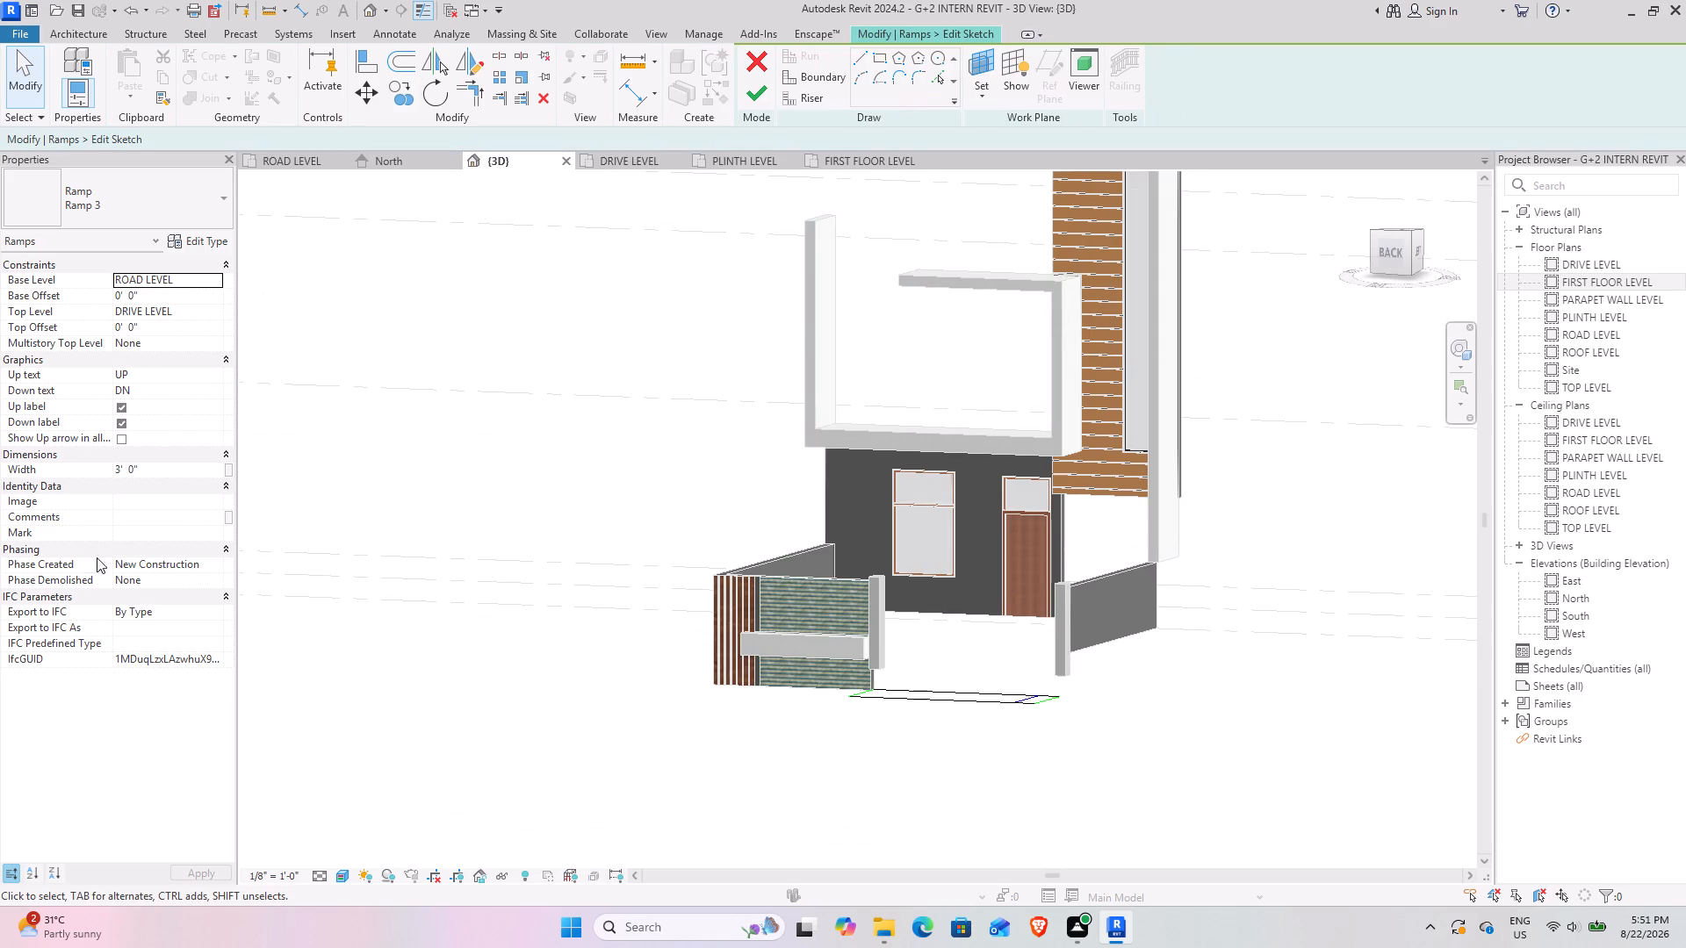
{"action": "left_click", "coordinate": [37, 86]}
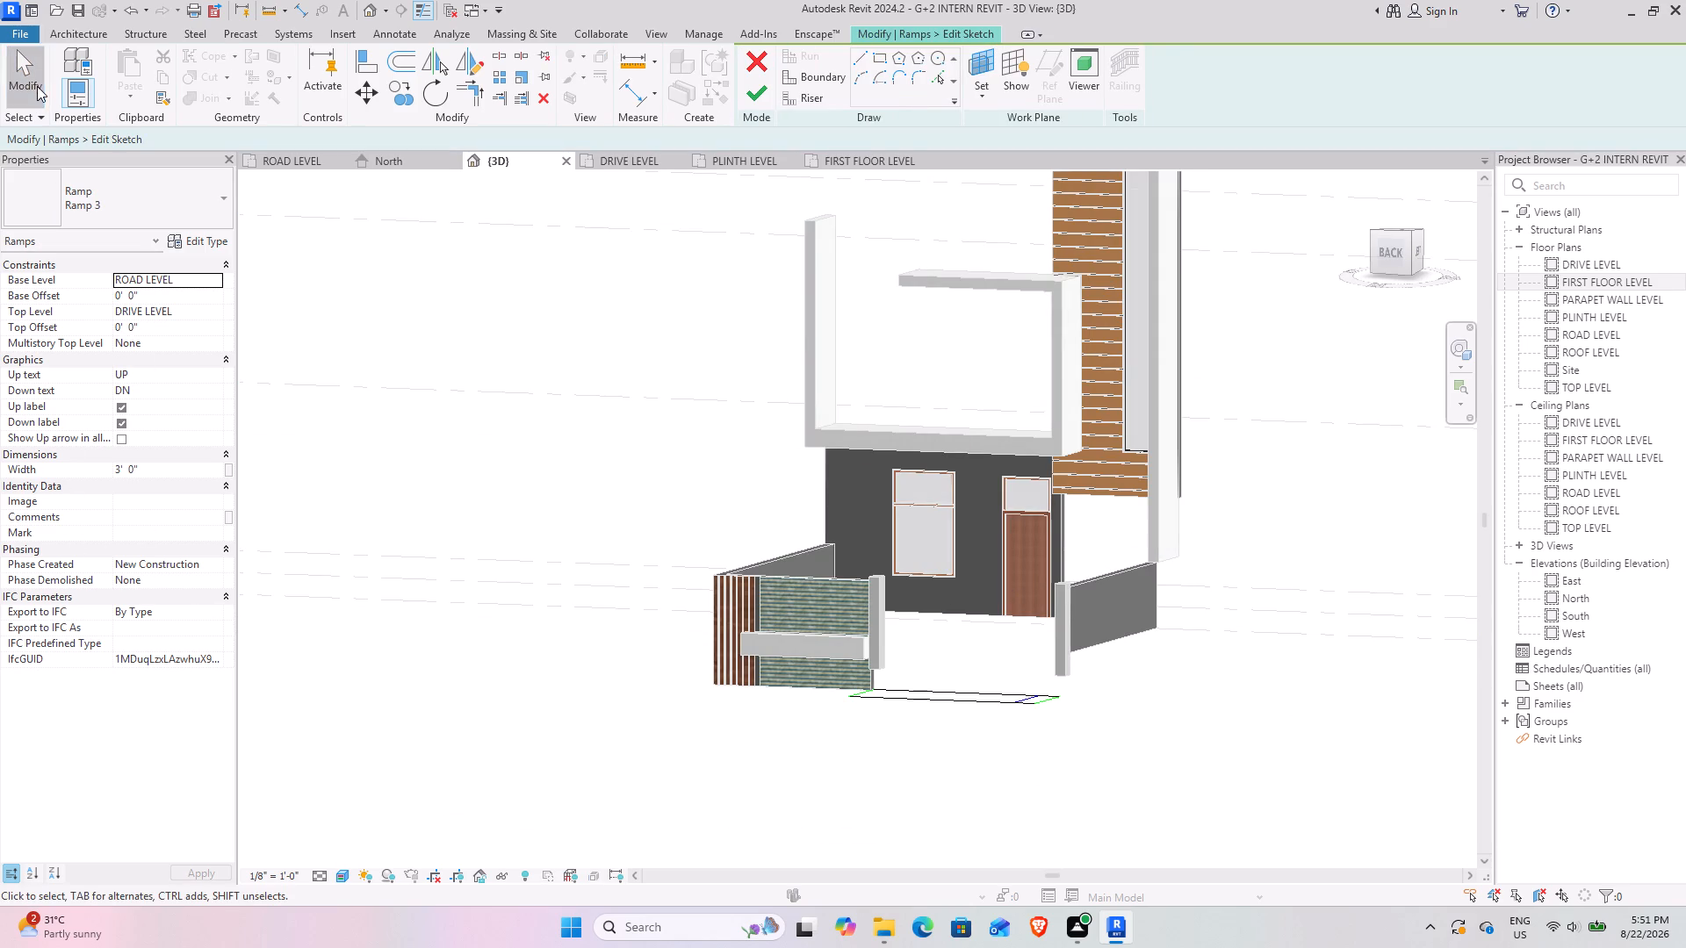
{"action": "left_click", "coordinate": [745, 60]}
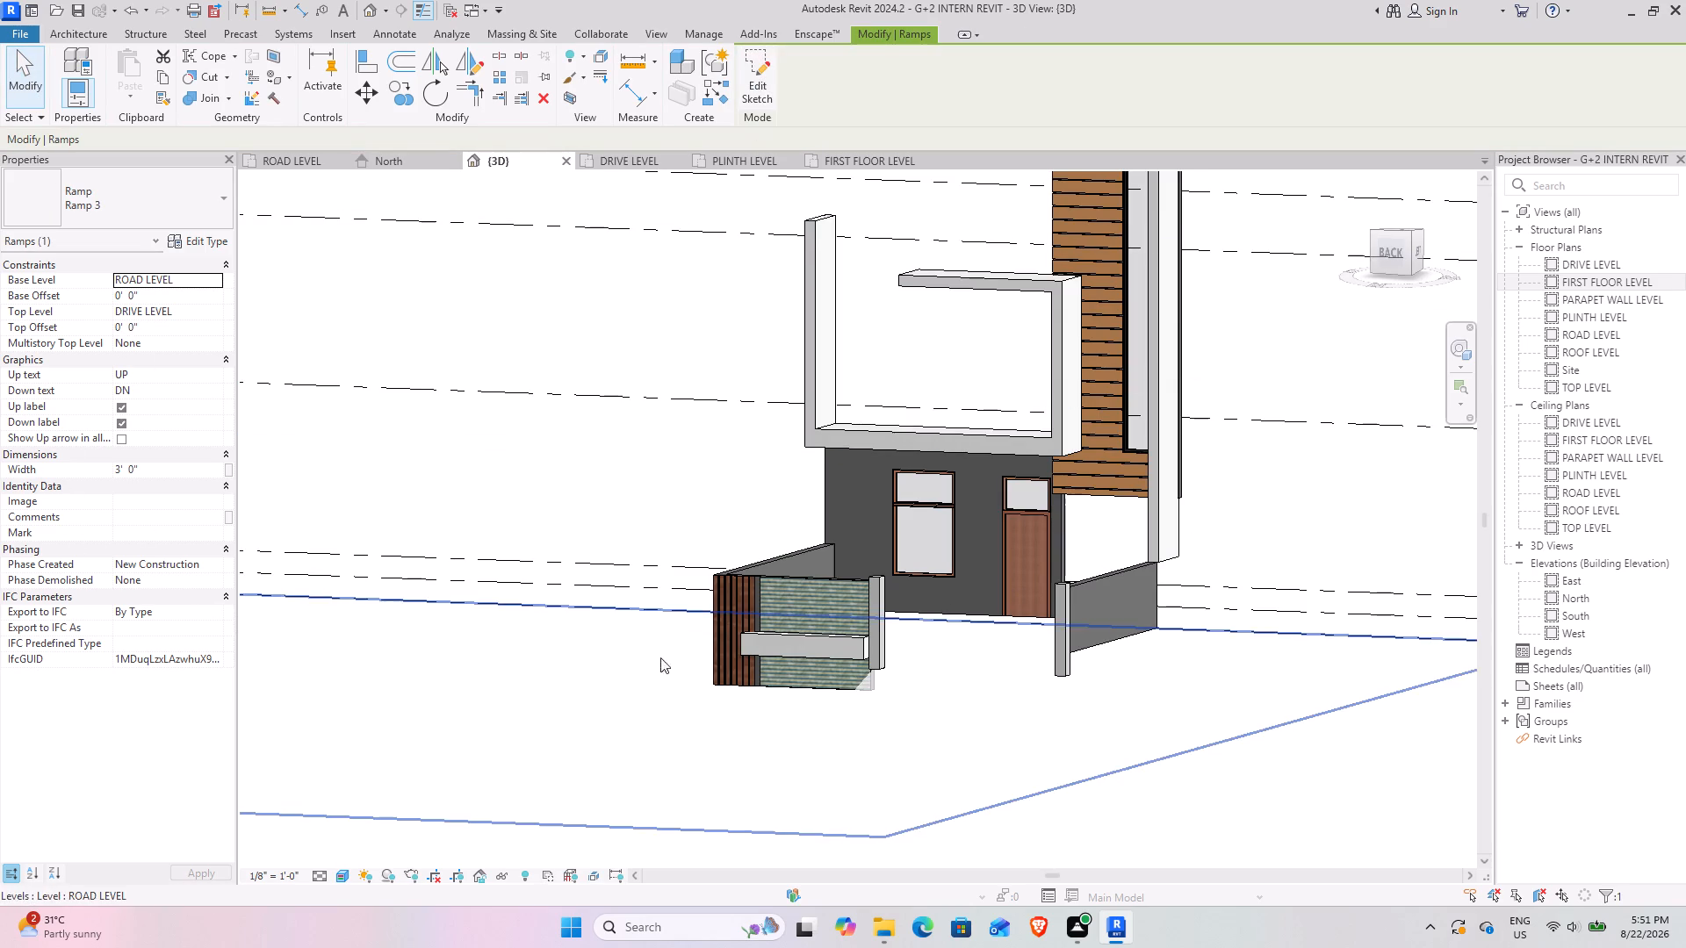
Edit the Ramp 3 type's ramp material, search the project materials for "TIL" and choose Vinyl Composition Tile.
{"action": "left_click", "coordinate": [889, 699]}
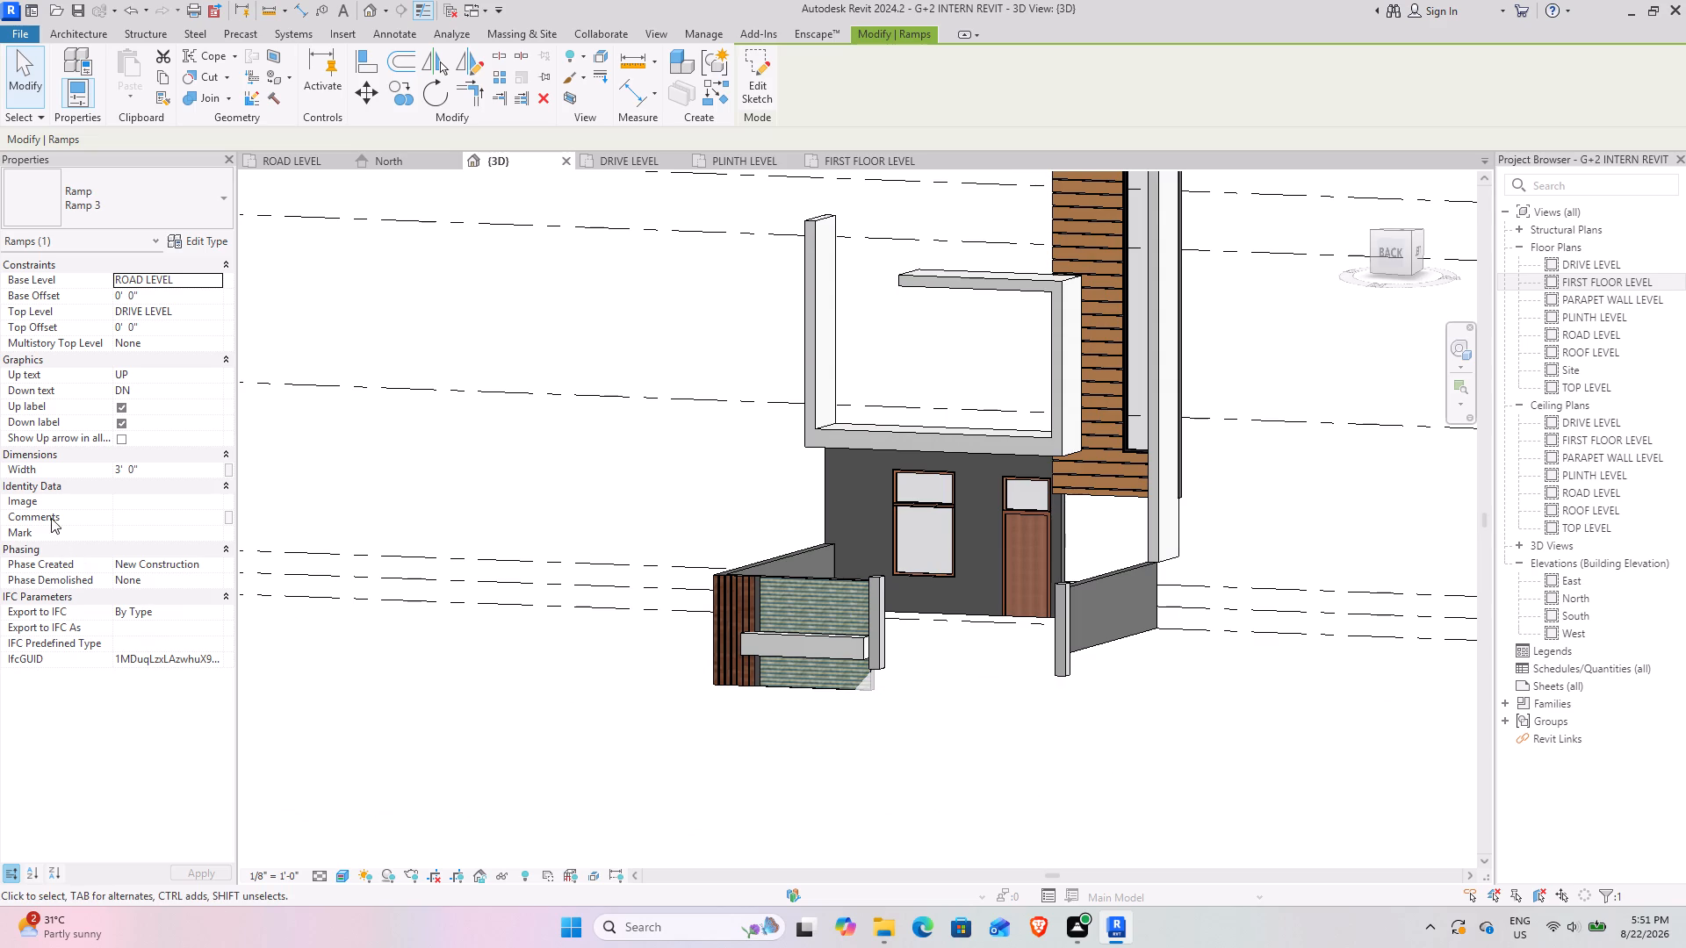
{"action": "left_click", "coordinate": [196, 237]}
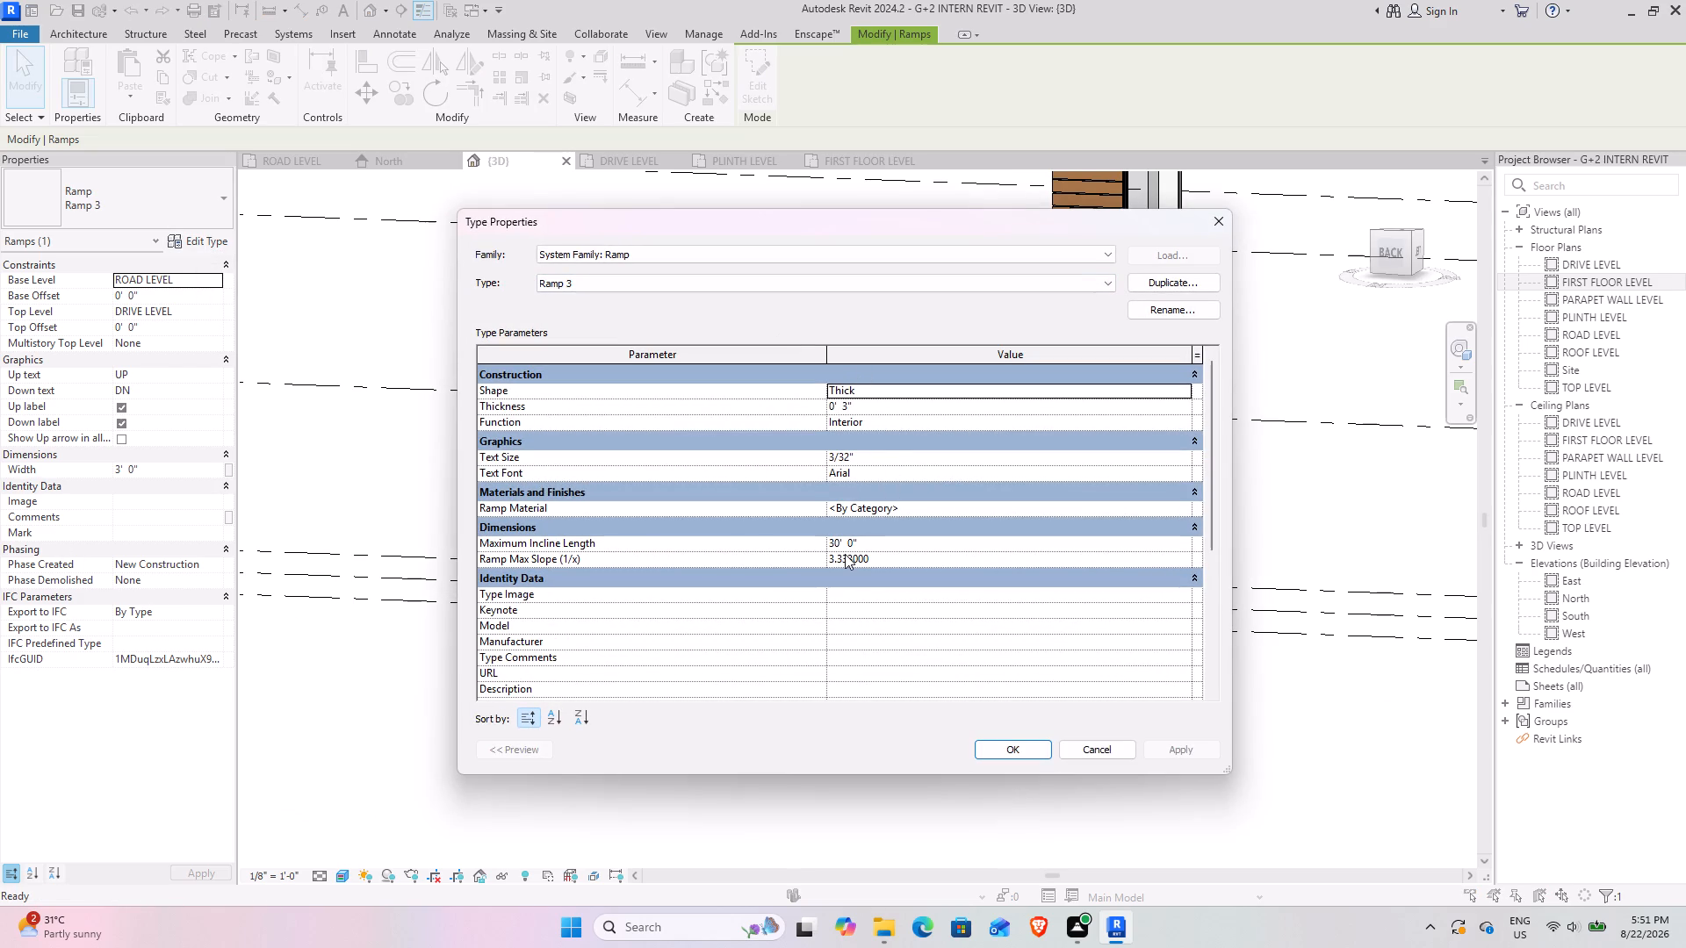
{"action": "scroll", "coordinate": [795, 604], "scroll_direction": "down", "scroll_amount": 2}
{"action": "scroll", "coordinate": [792, 617], "scroll_direction": "up", "scroll_amount": 2}
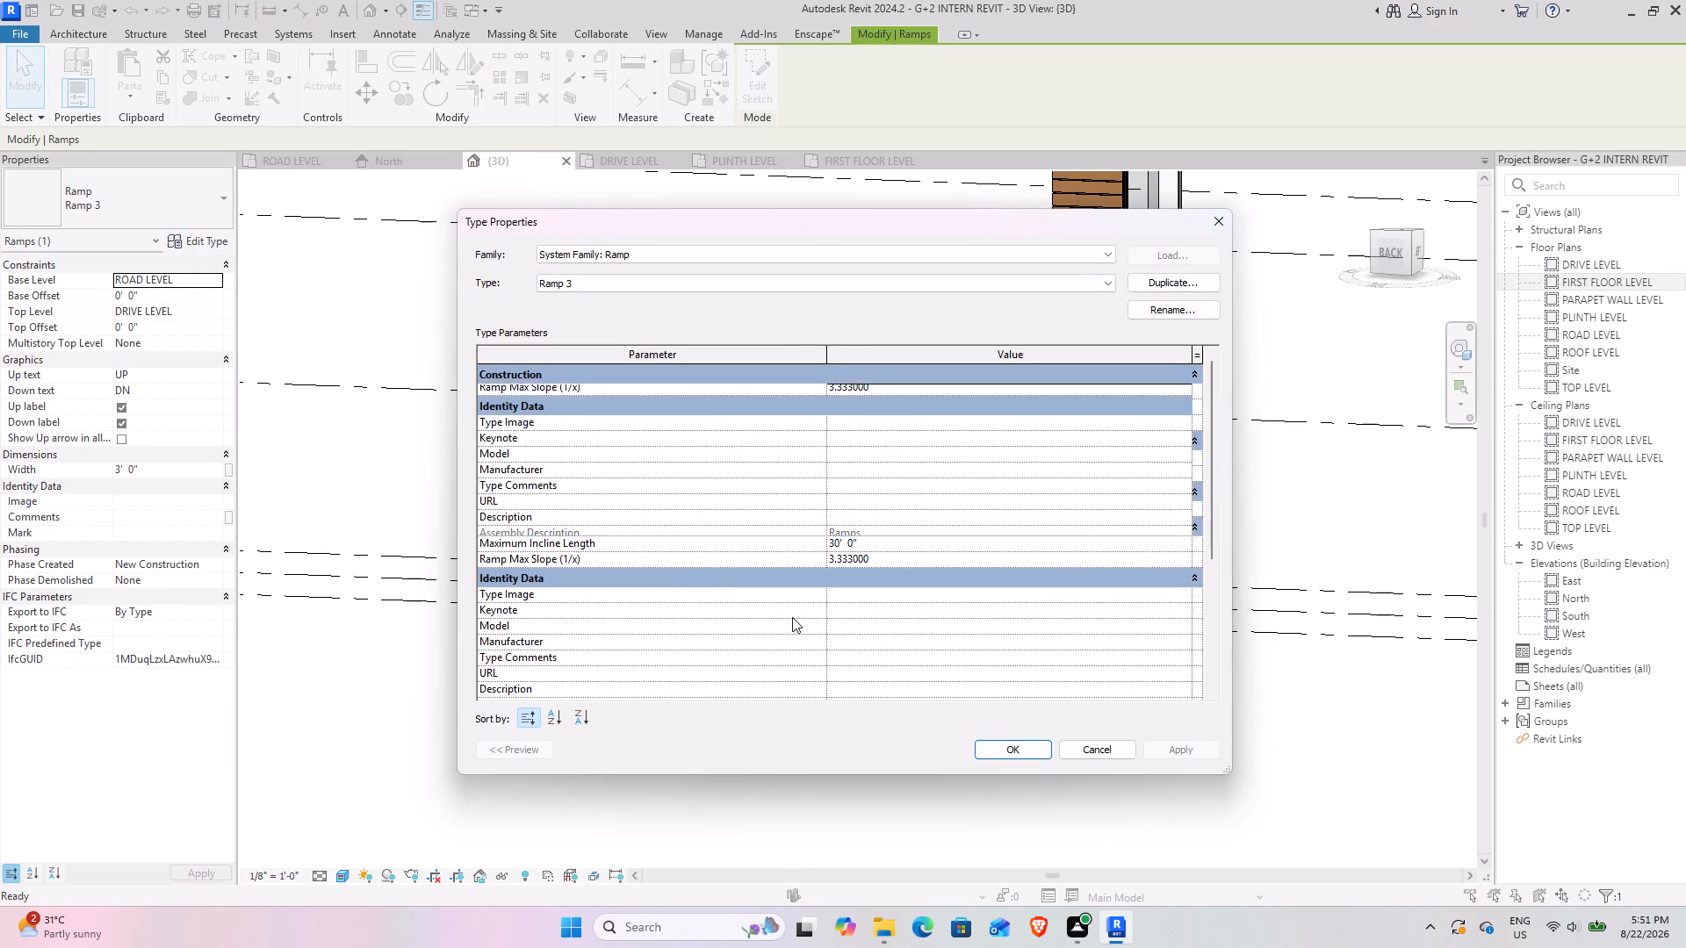
{"action": "scroll", "coordinate": [792, 617], "scroll_direction": "up", "scroll_amount": 1}
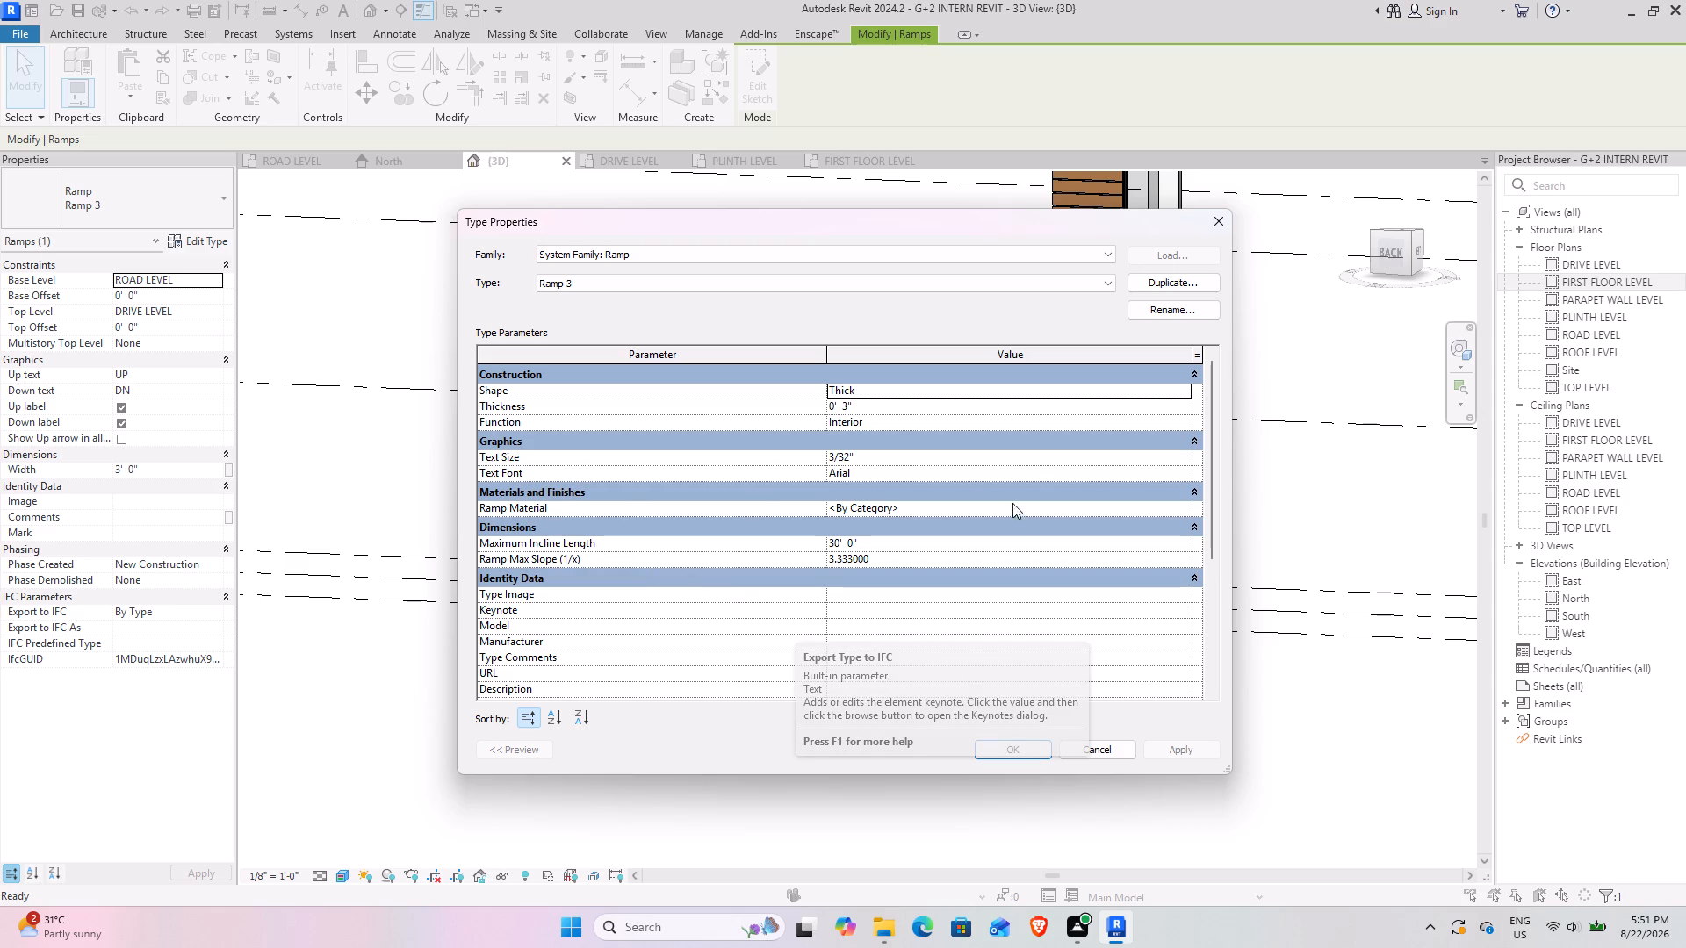
{"action": "left_click", "coordinate": [1188, 507]}
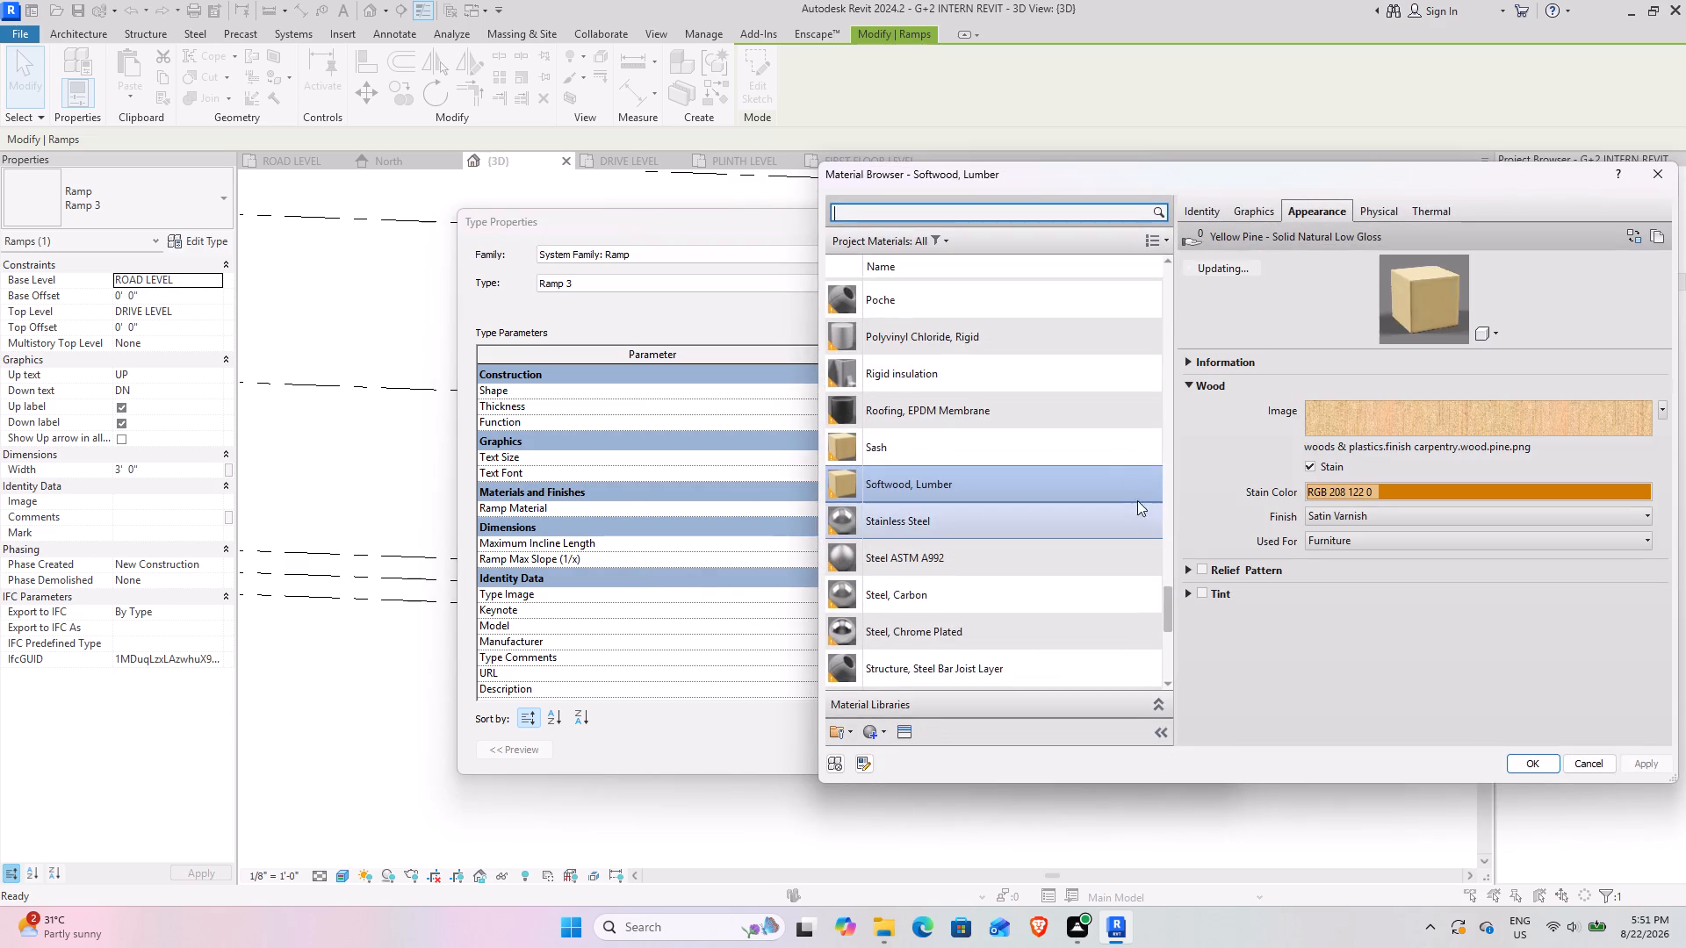
{"action": "left_click", "coordinate": [1011, 198]}
{"action": "type", "text": "TIL"}
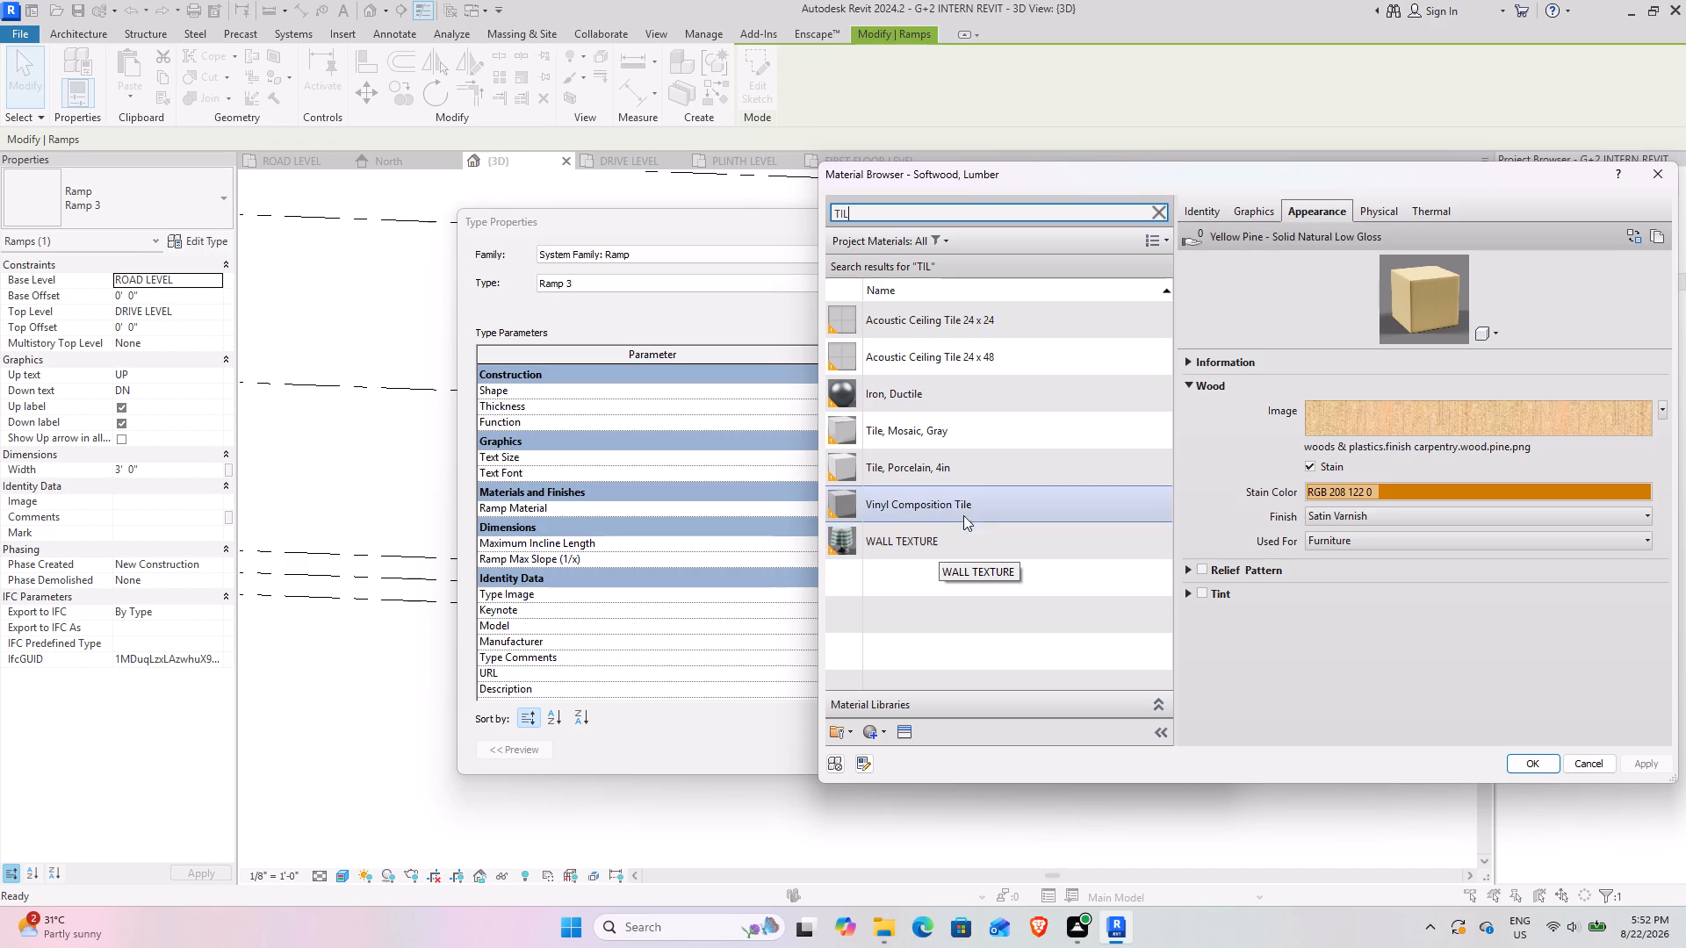
{"action": "left_click", "coordinate": [1093, 428]}
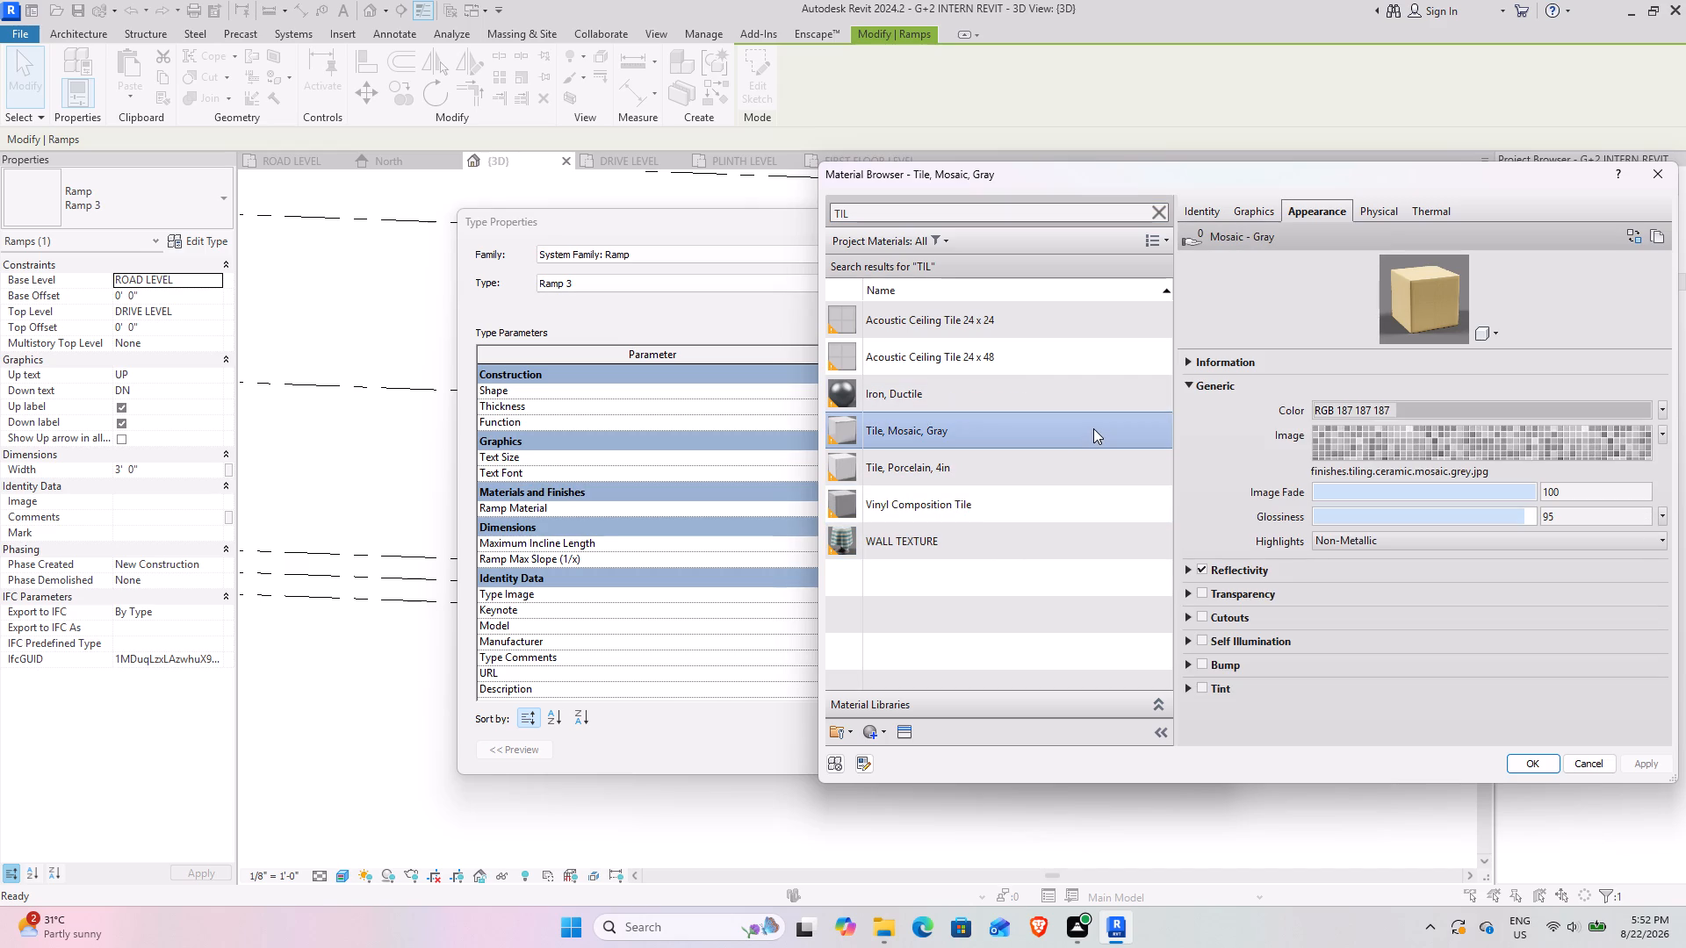
{"action": "left_click", "coordinate": [1042, 473]}
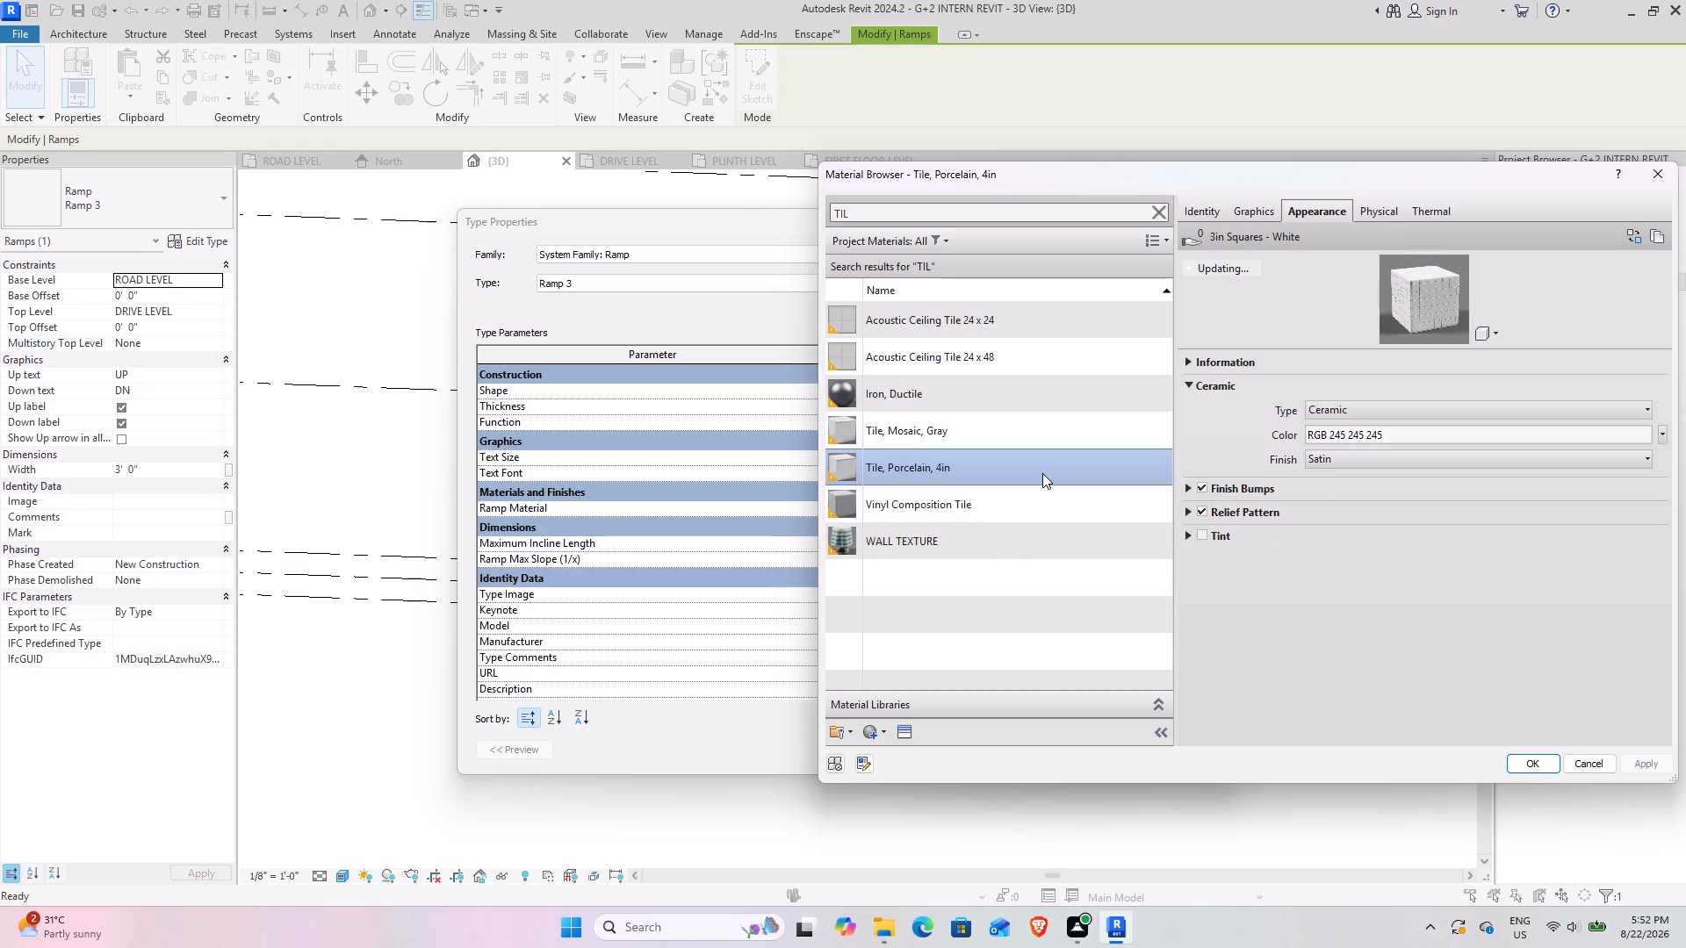
{"action": "left_click", "coordinate": [1012, 506]}
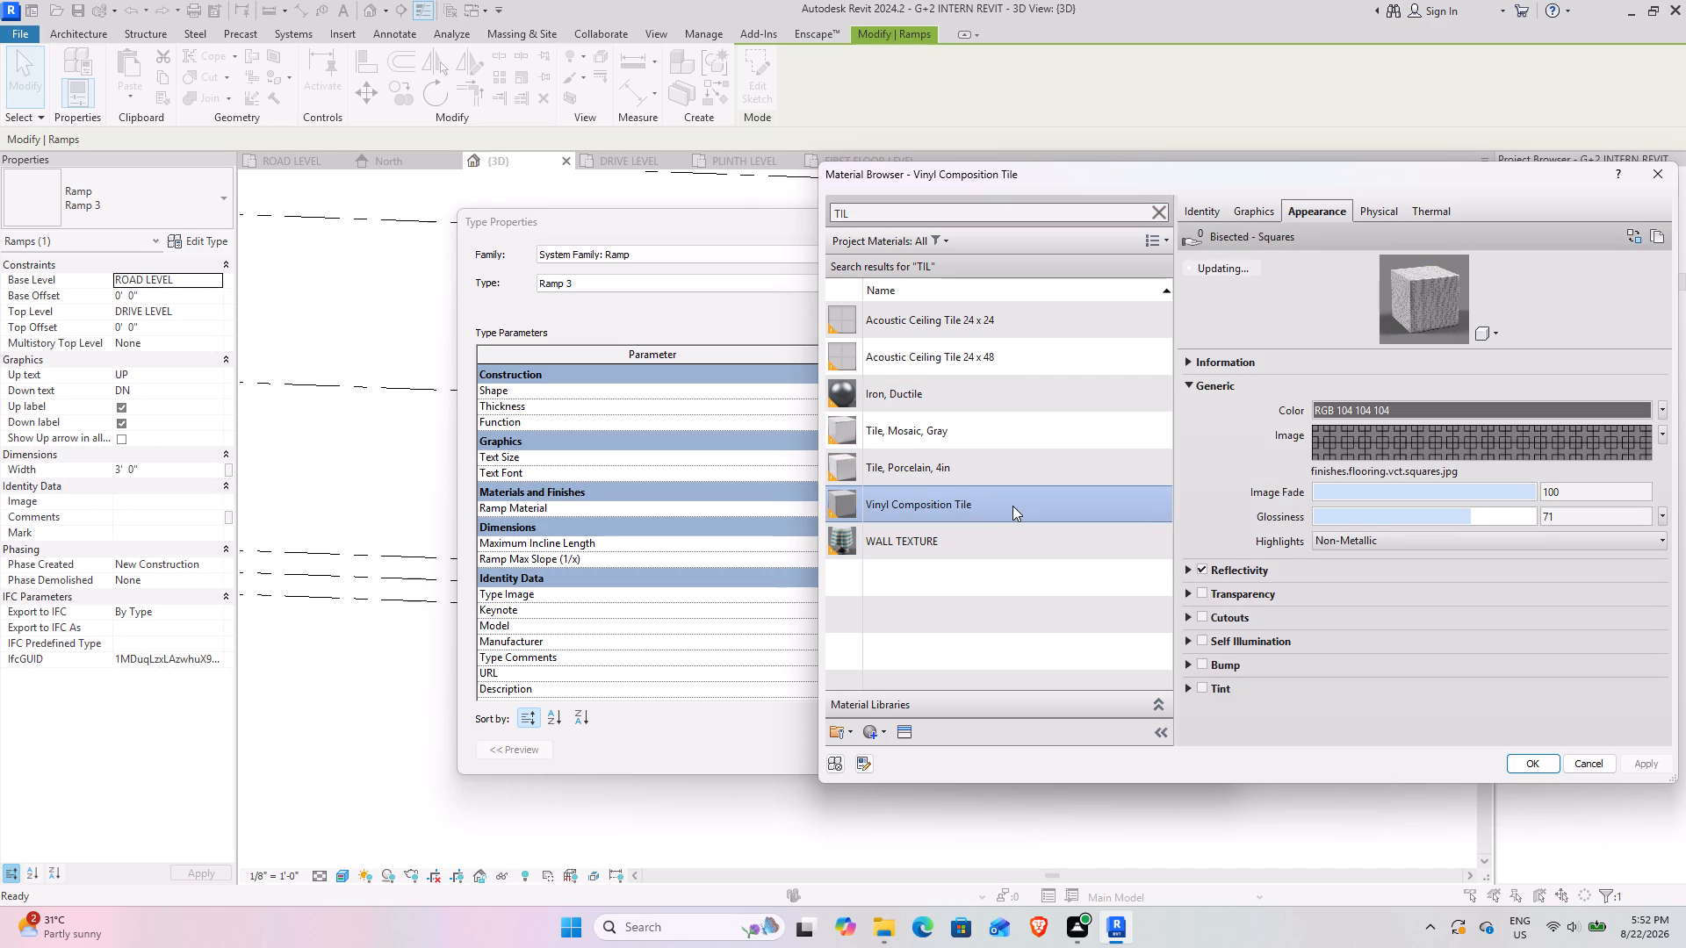
{"action": "scroll", "coordinate": [954, 592], "scroll_direction": "down", "scroll_amount": 3}
Search the asset library for "TILE", assign the Tile - Porcelain physical asset to the material, and return to its appearance settings.
{"action": "left_click", "coordinate": [903, 742]}
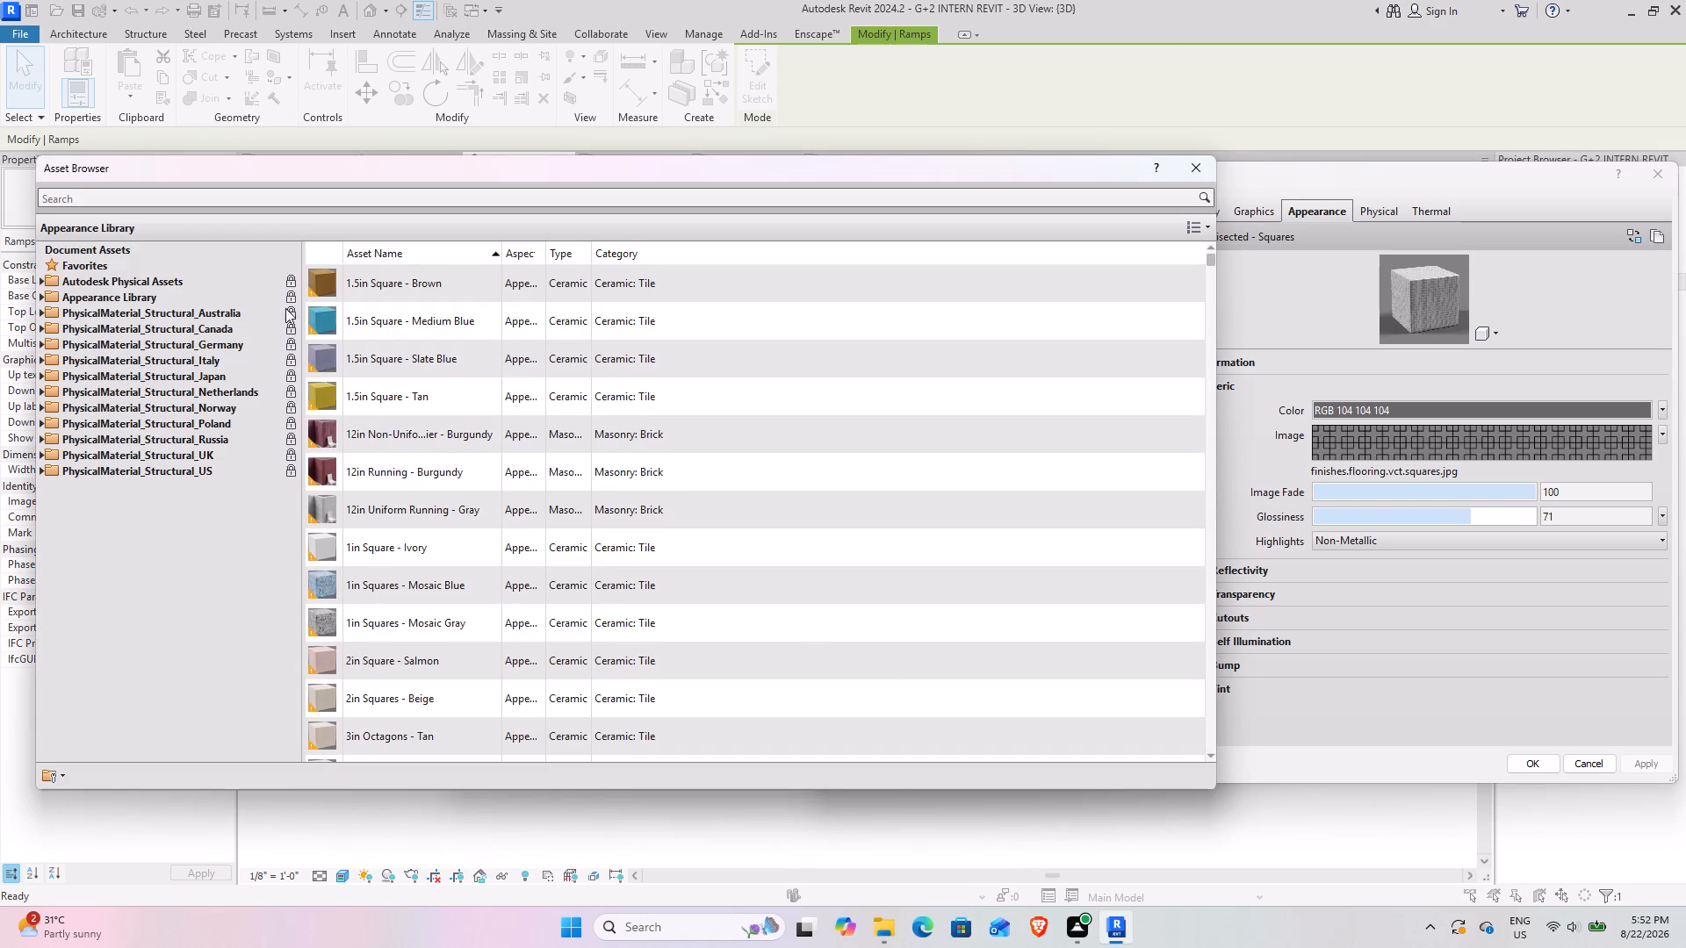
{"action": "left_click", "coordinate": [269, 194]}
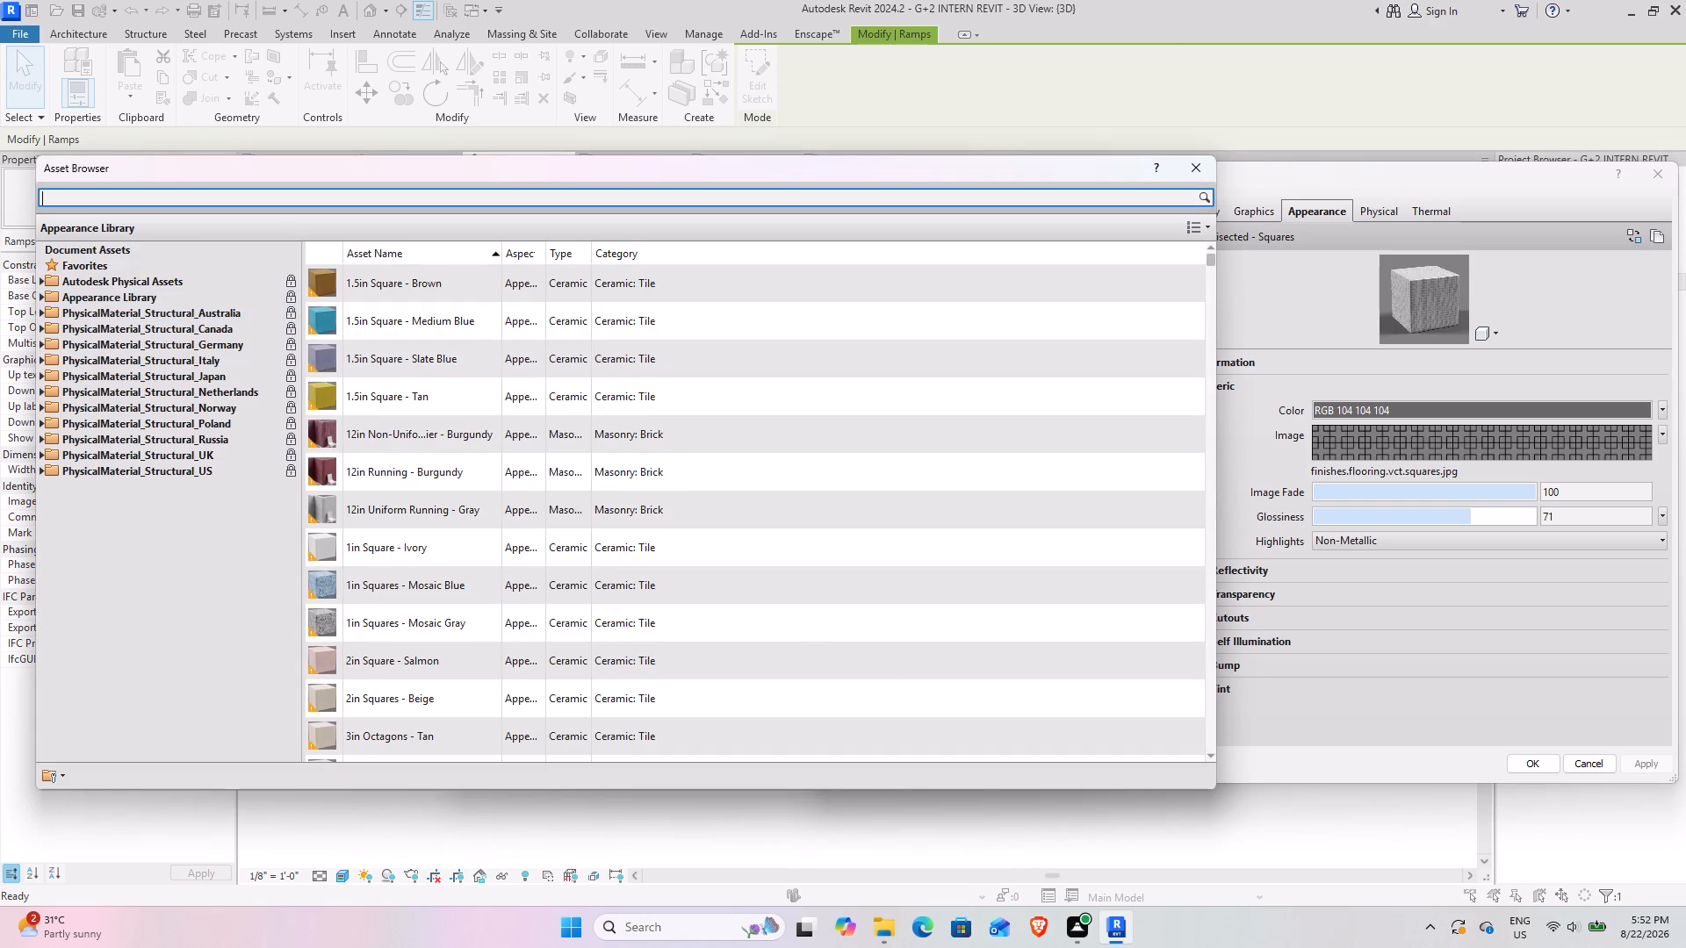
{"action": "type", "text": "TI"}
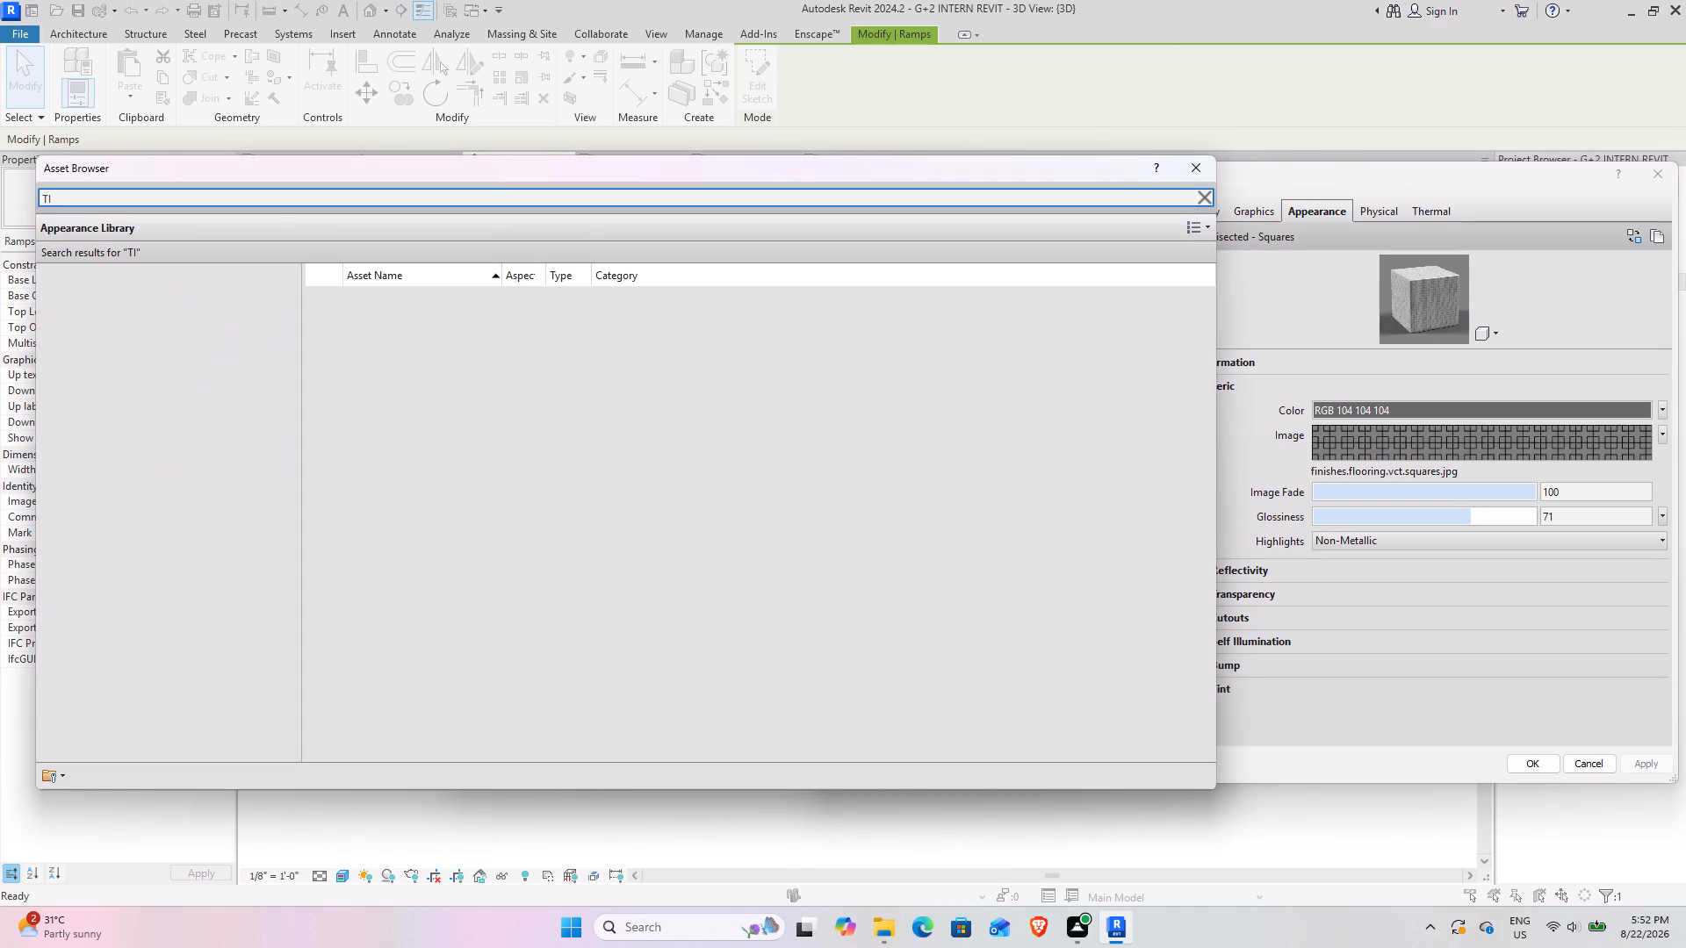
{"action": "type", "text": "LW"}
{"action": "key", "text": "BackSpace"}
{"action": "key", "text": "e"}
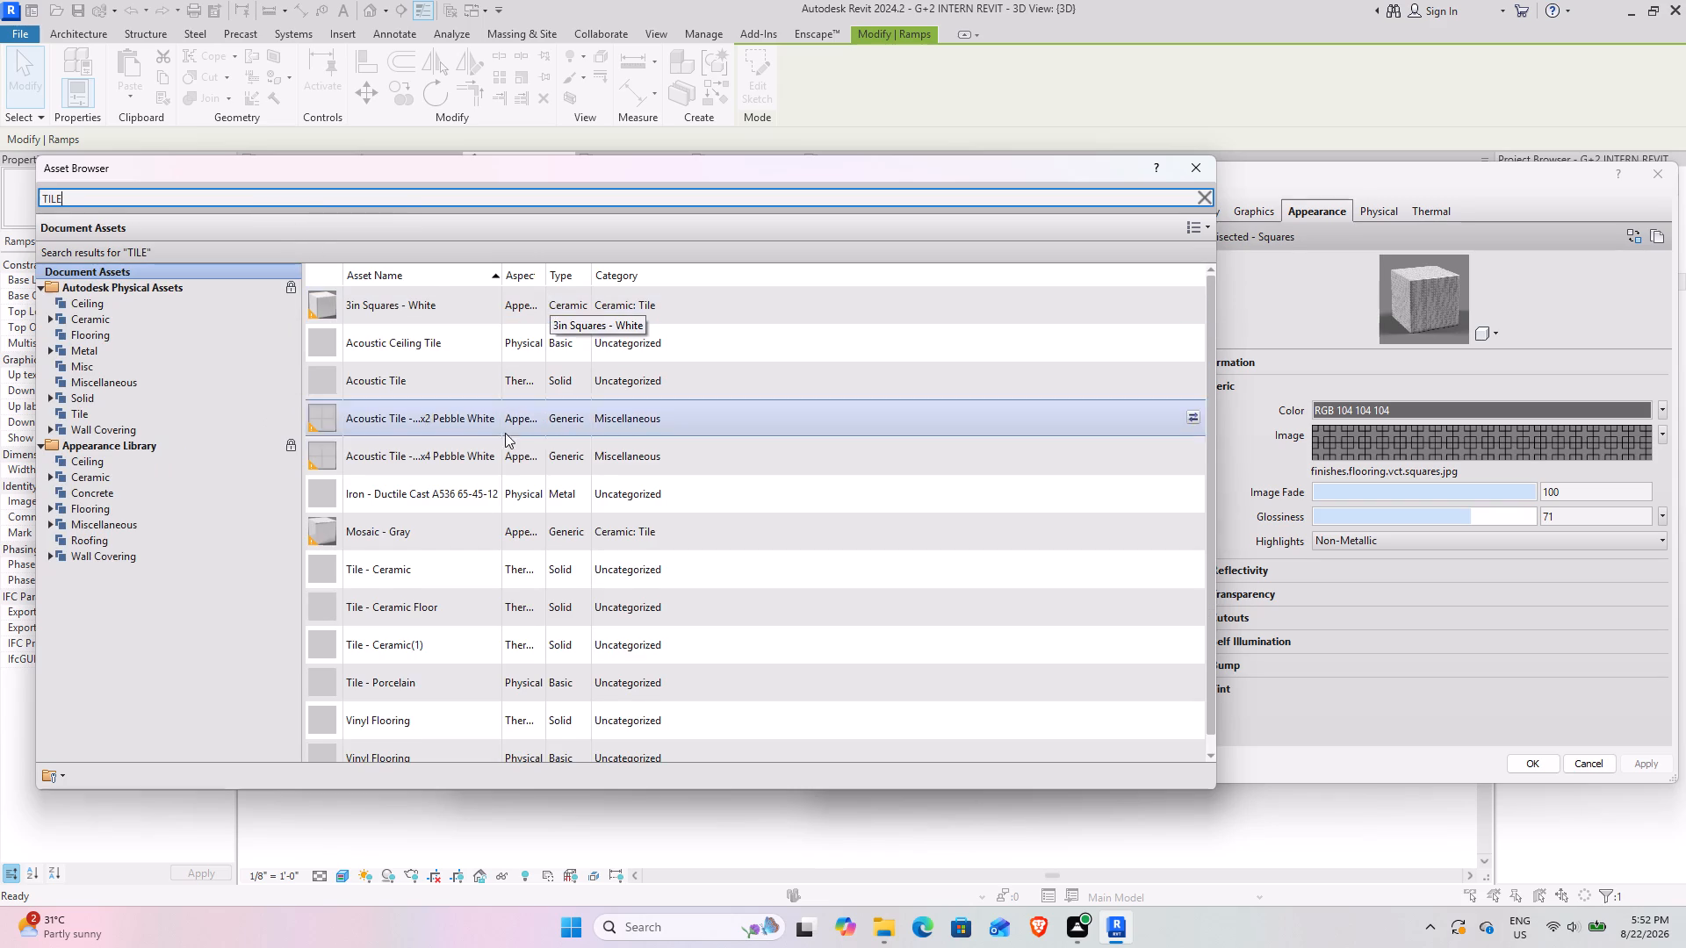
{"action": "scroll", "coordinate": [518, 461], "scroll_direction": "down", "scroll_amount": 7}
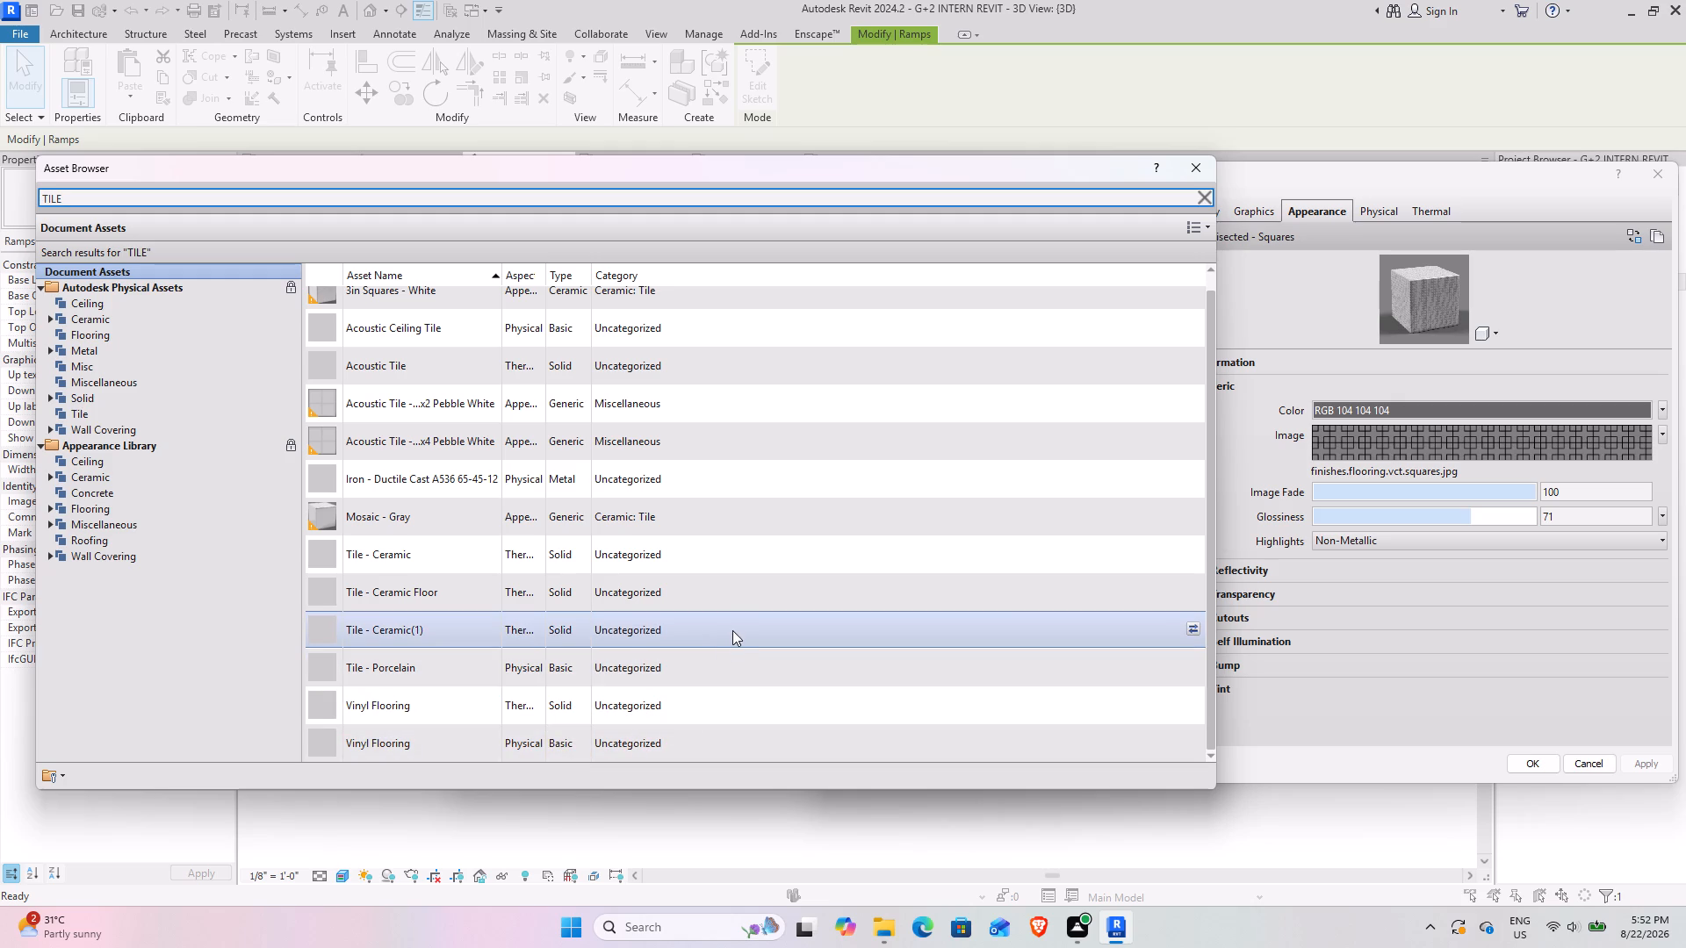
{"action": "left_click", "coordinate": [1192, 668]}
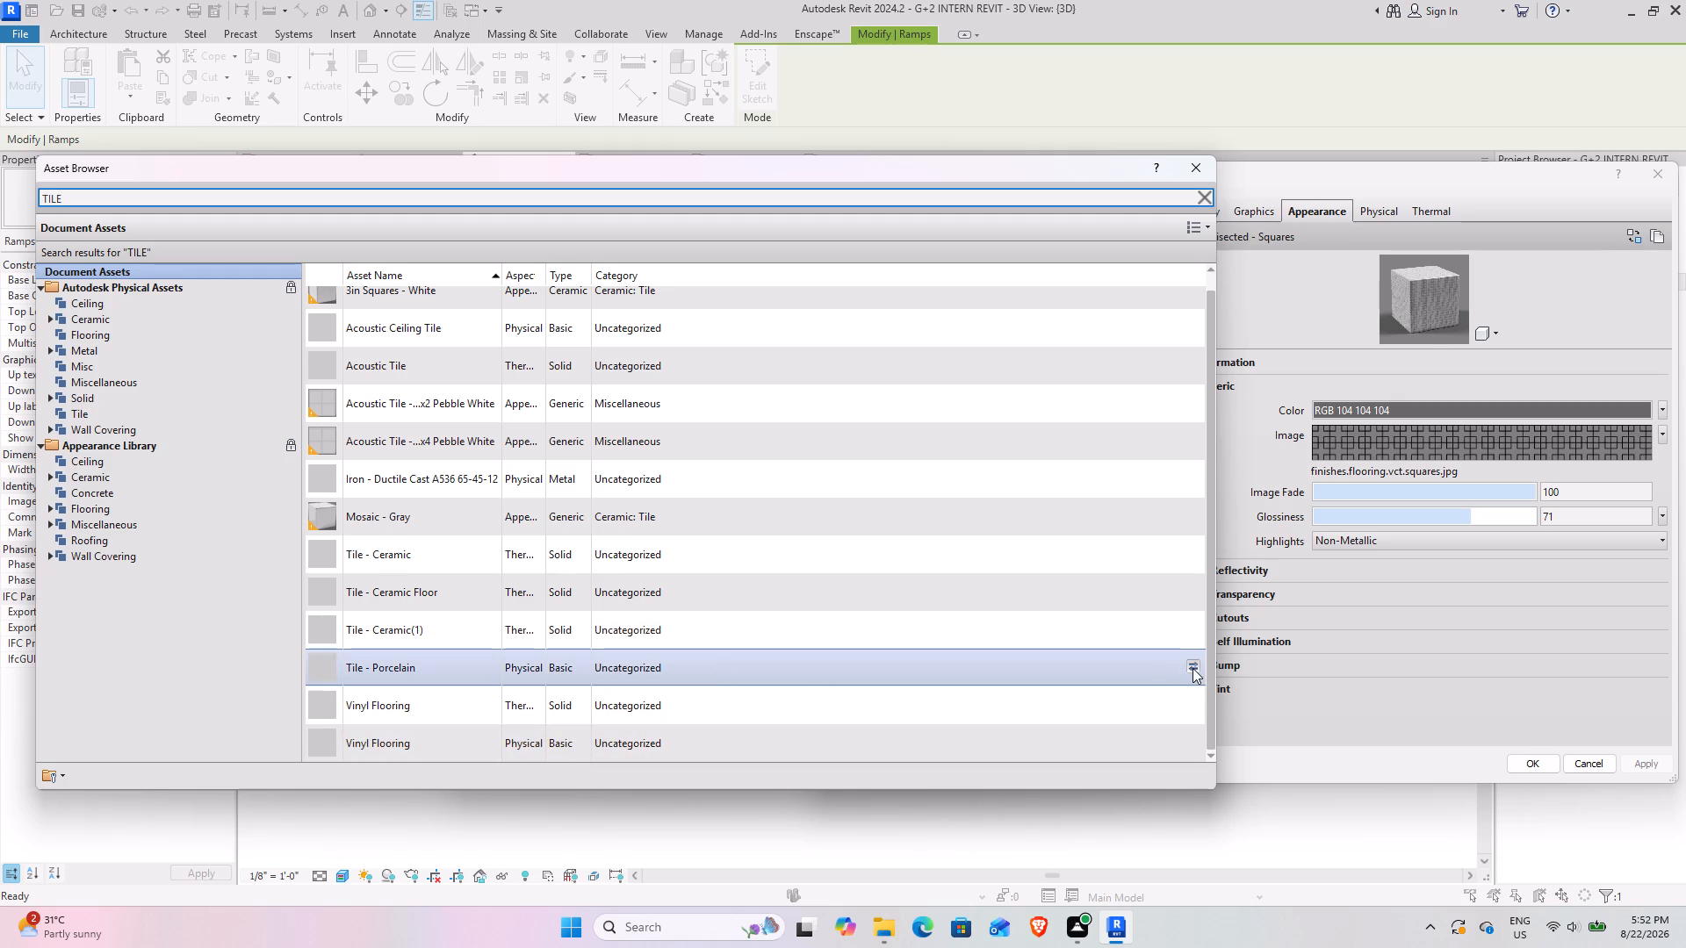
{"action": "scroll", "coordinate": [767, 492], "scroll_direction": "up", "scroll_amount": 2}
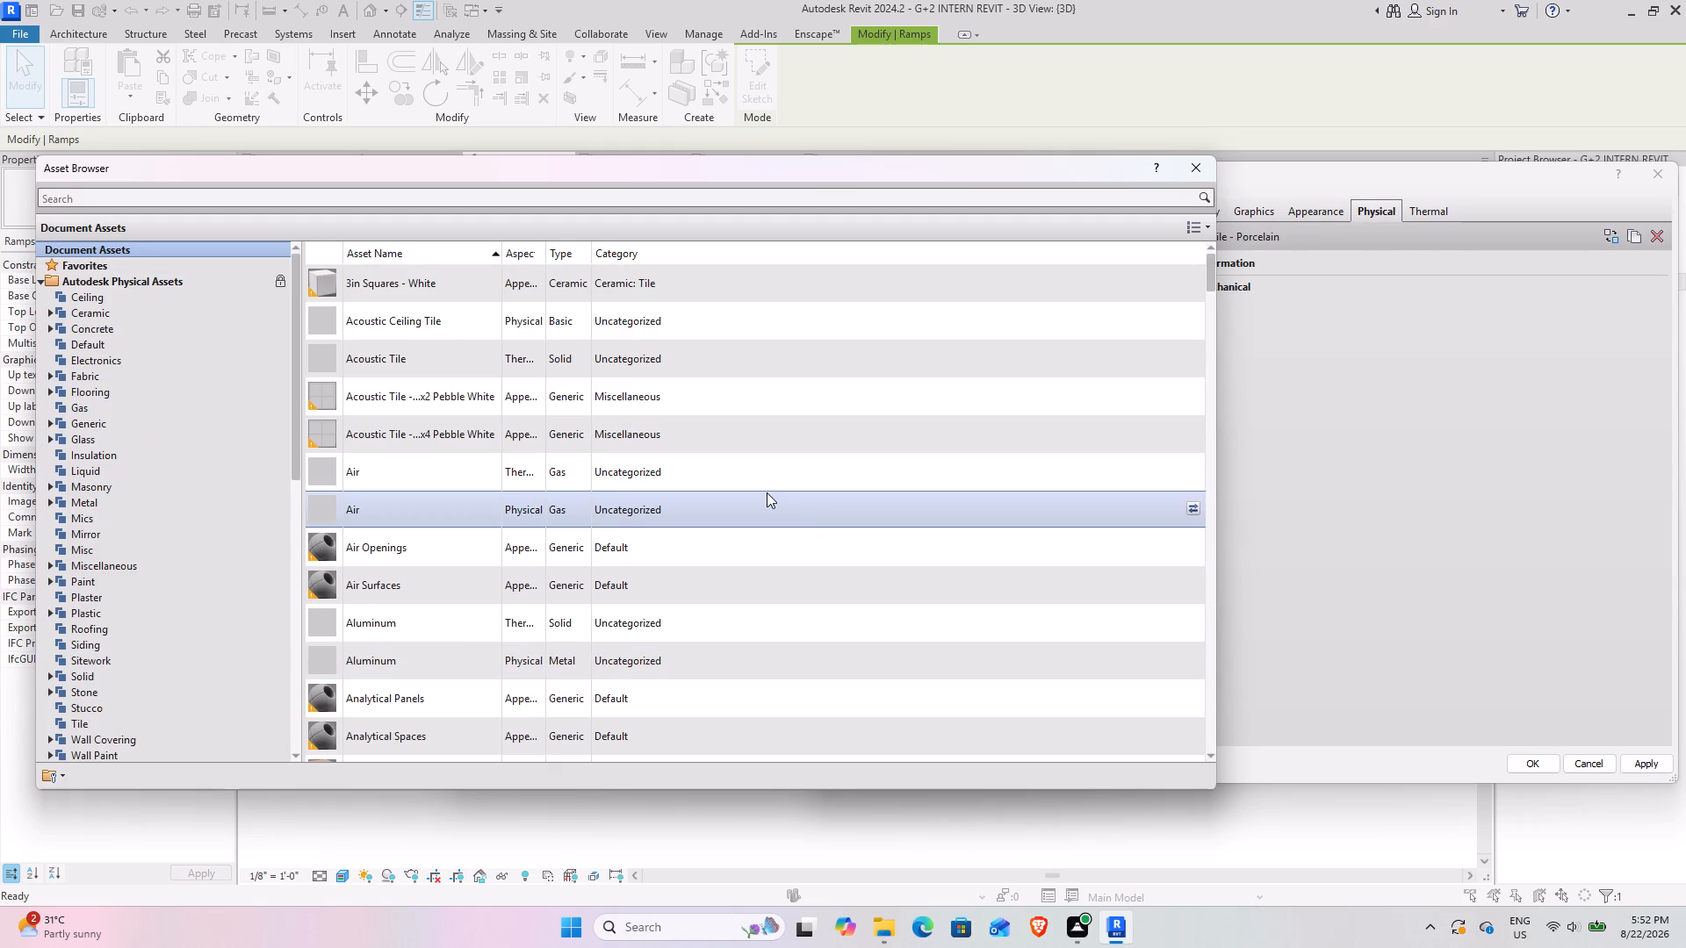
{"action": "scroll", "coordinate": [767, 492], "scroll_direction": "up", "scroll_amount": 2}
{"action": "left_click", "coordinate": [1312, 214]}
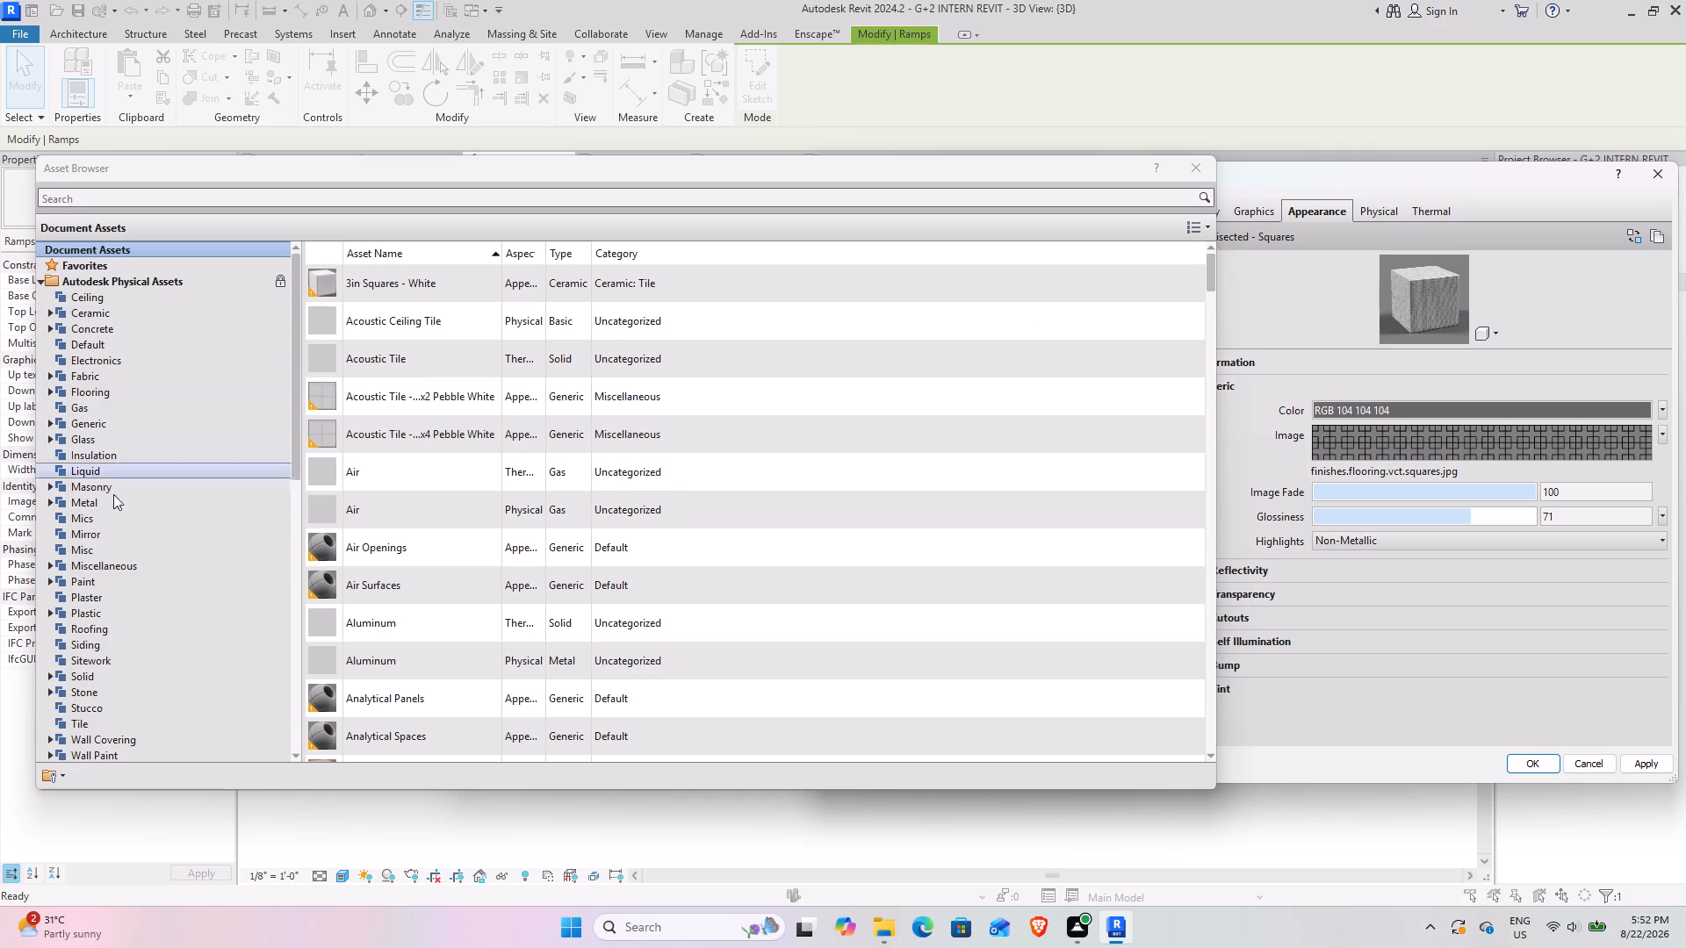
Replace the material's appearance with the Appearance Library's Roofing asset Asphalt Shingles - Architectural Grade - Brown and apply the material to the ramp type.
{"action": "scroll", "coordinate": [70, 569], "scroll_direction": "down", "scroll_amount": 2}
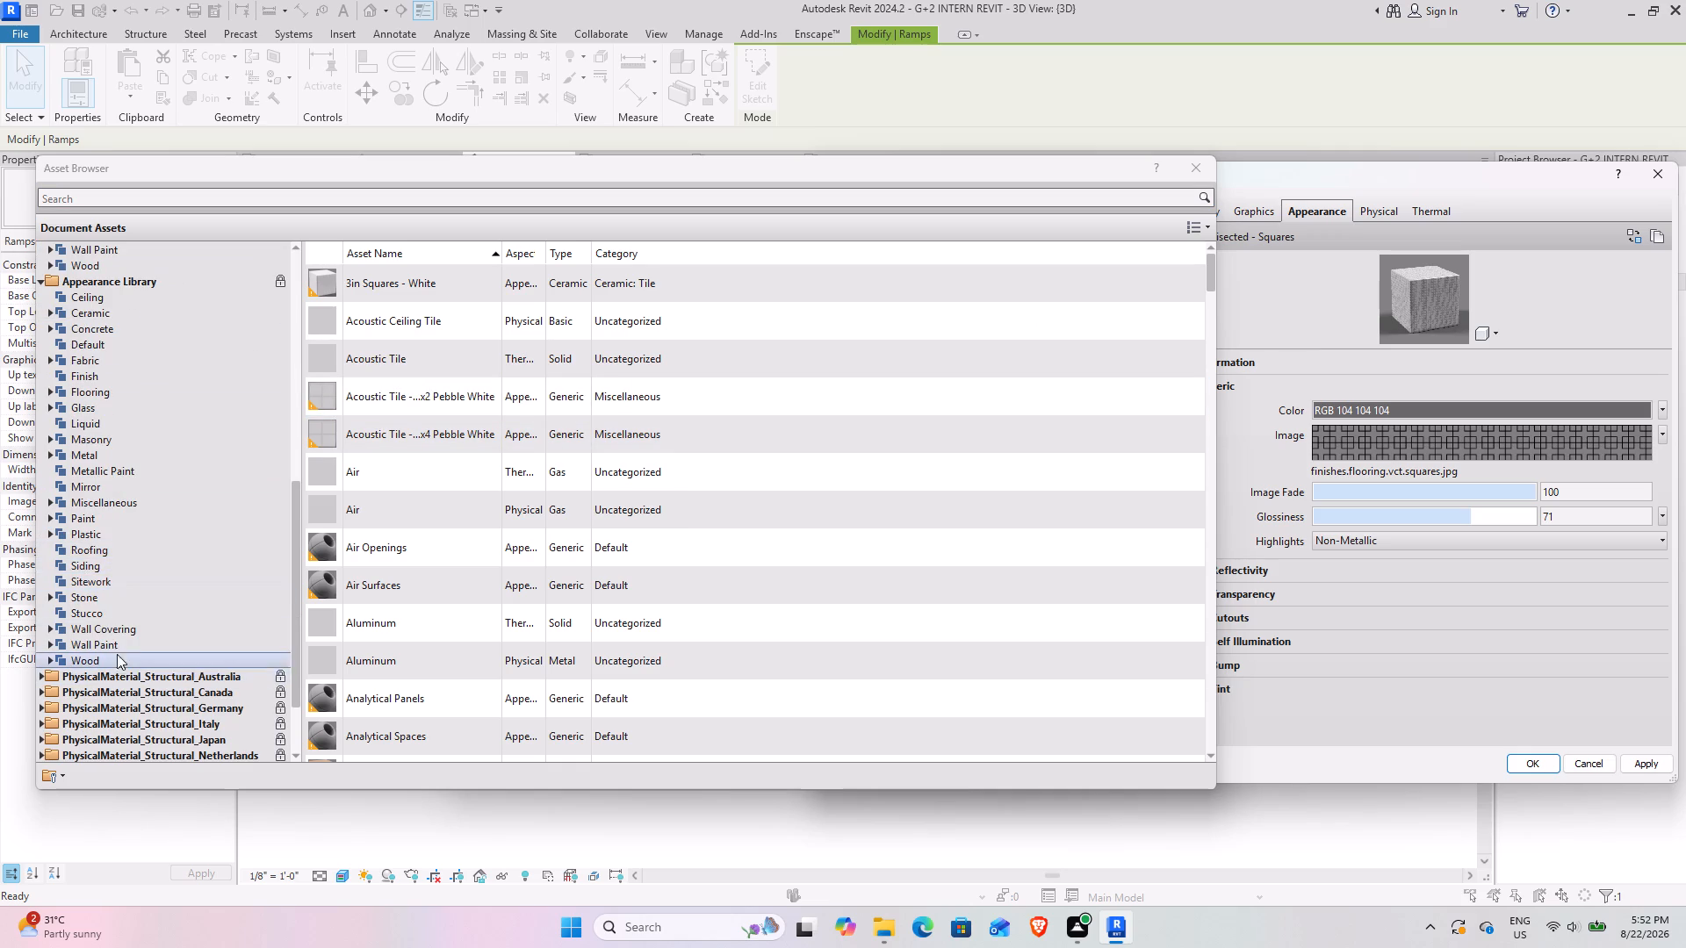
{"action": "double_click", "coordinate": [128, 497]}
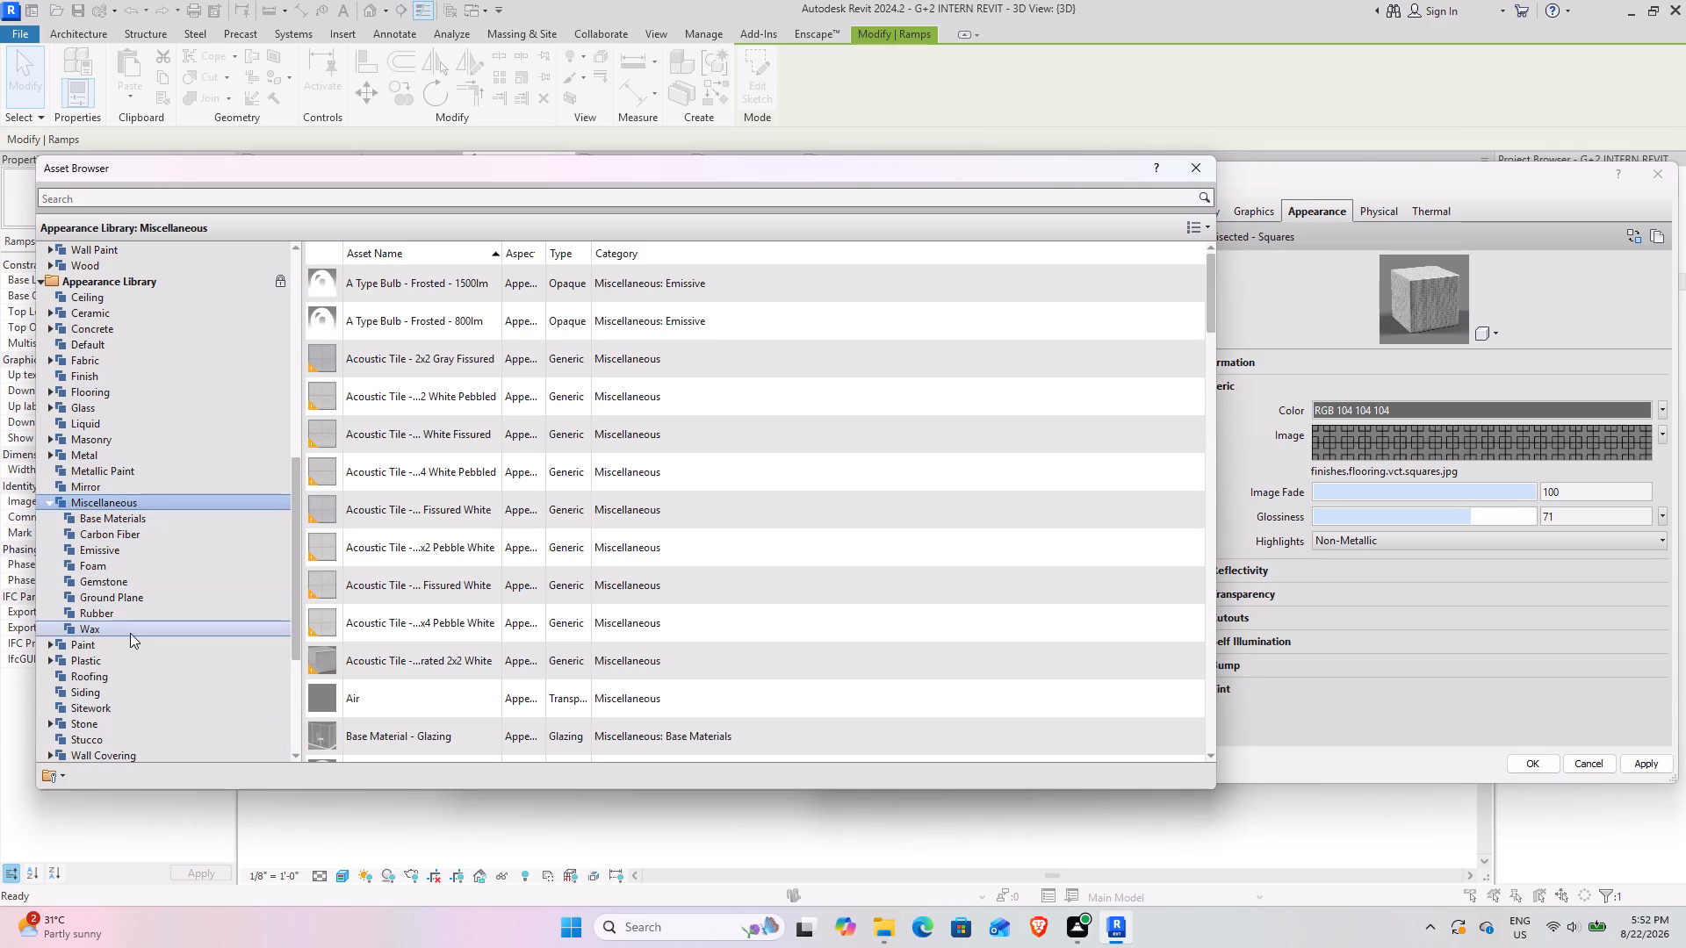
{"action": "left_click", "coordinate": [128, 496]}
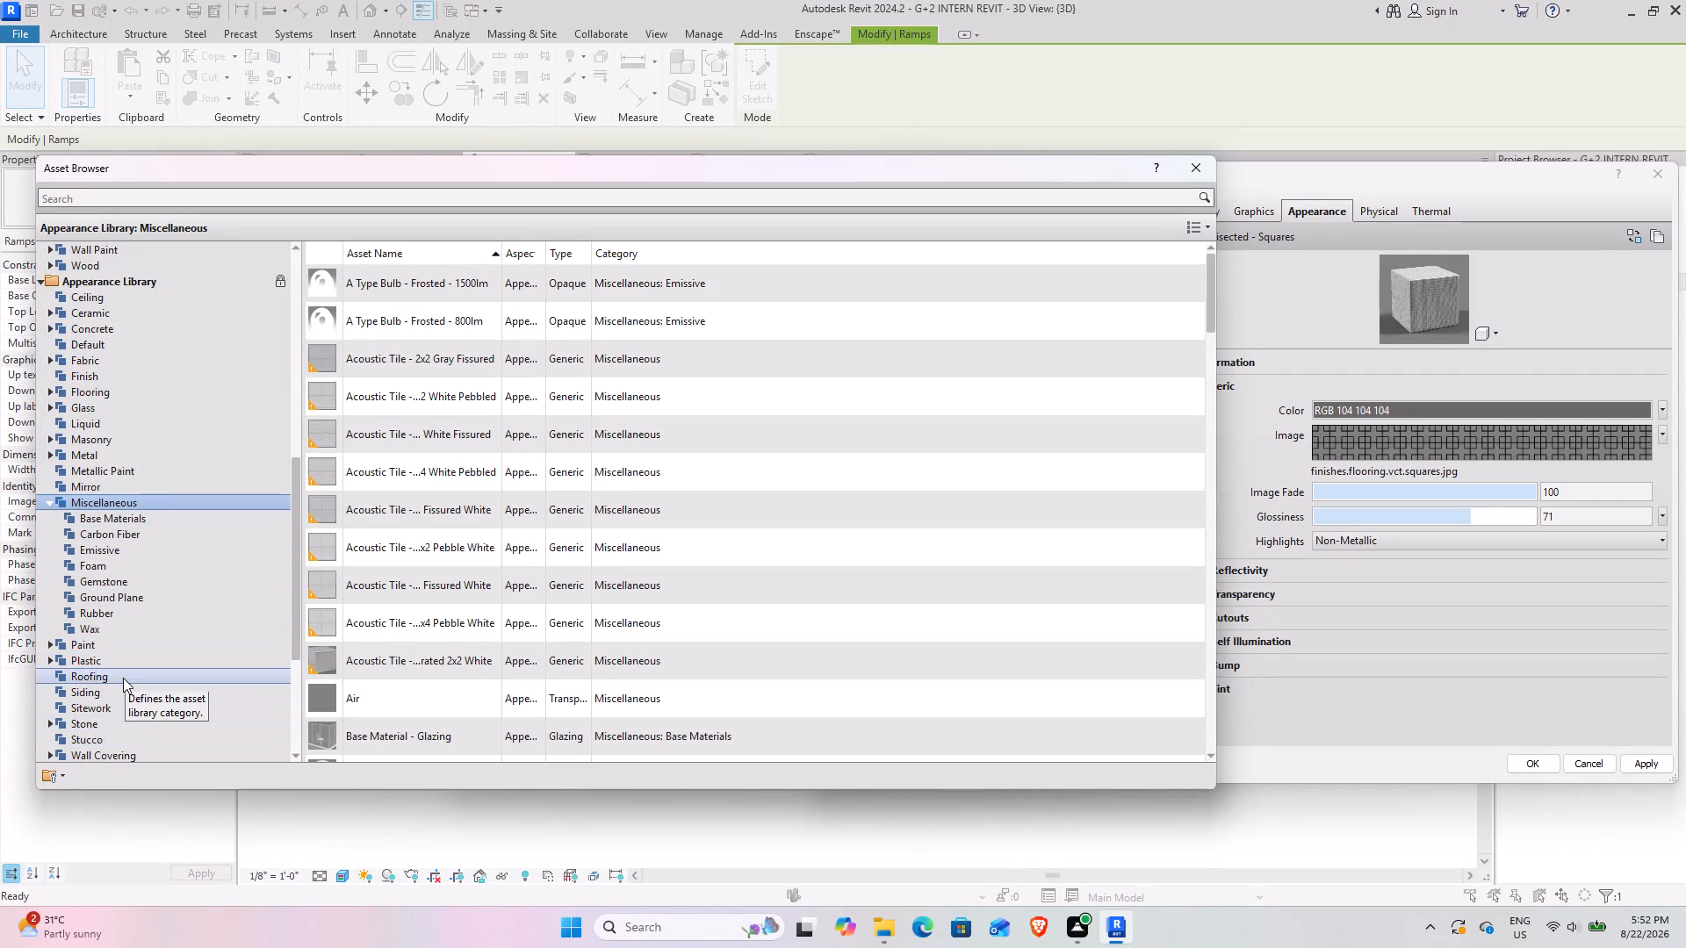
{"action": "double_click", "coordinate": [123, 678]}
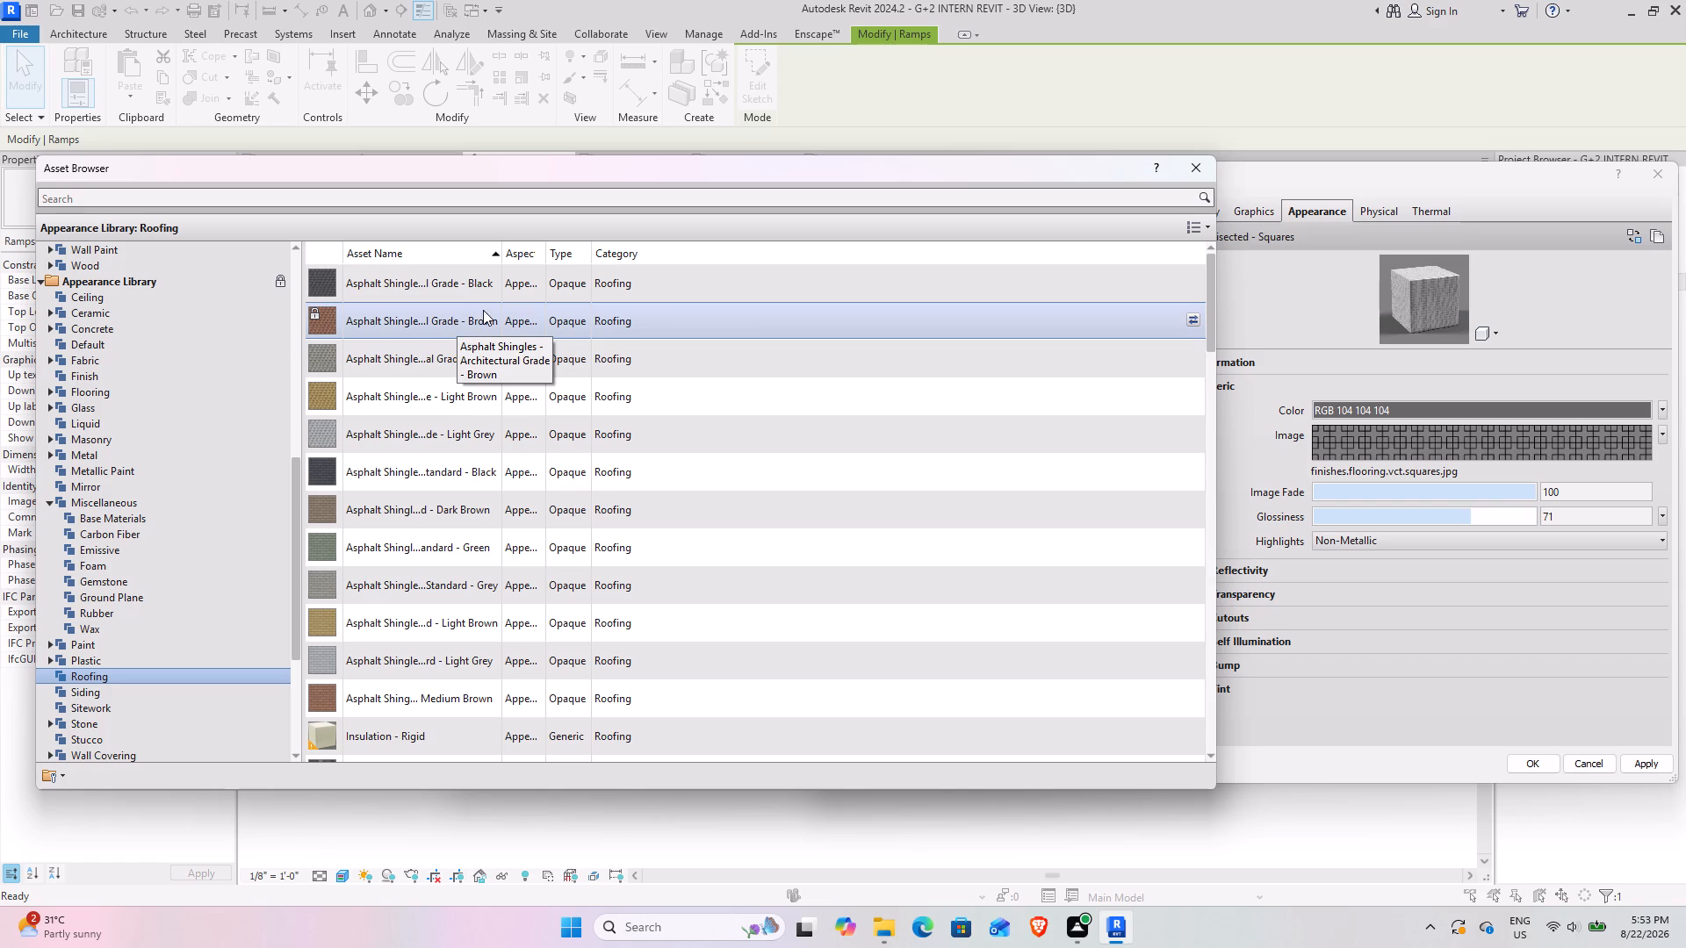
{"action": "left_click", "coordinate": [1198, 313]}
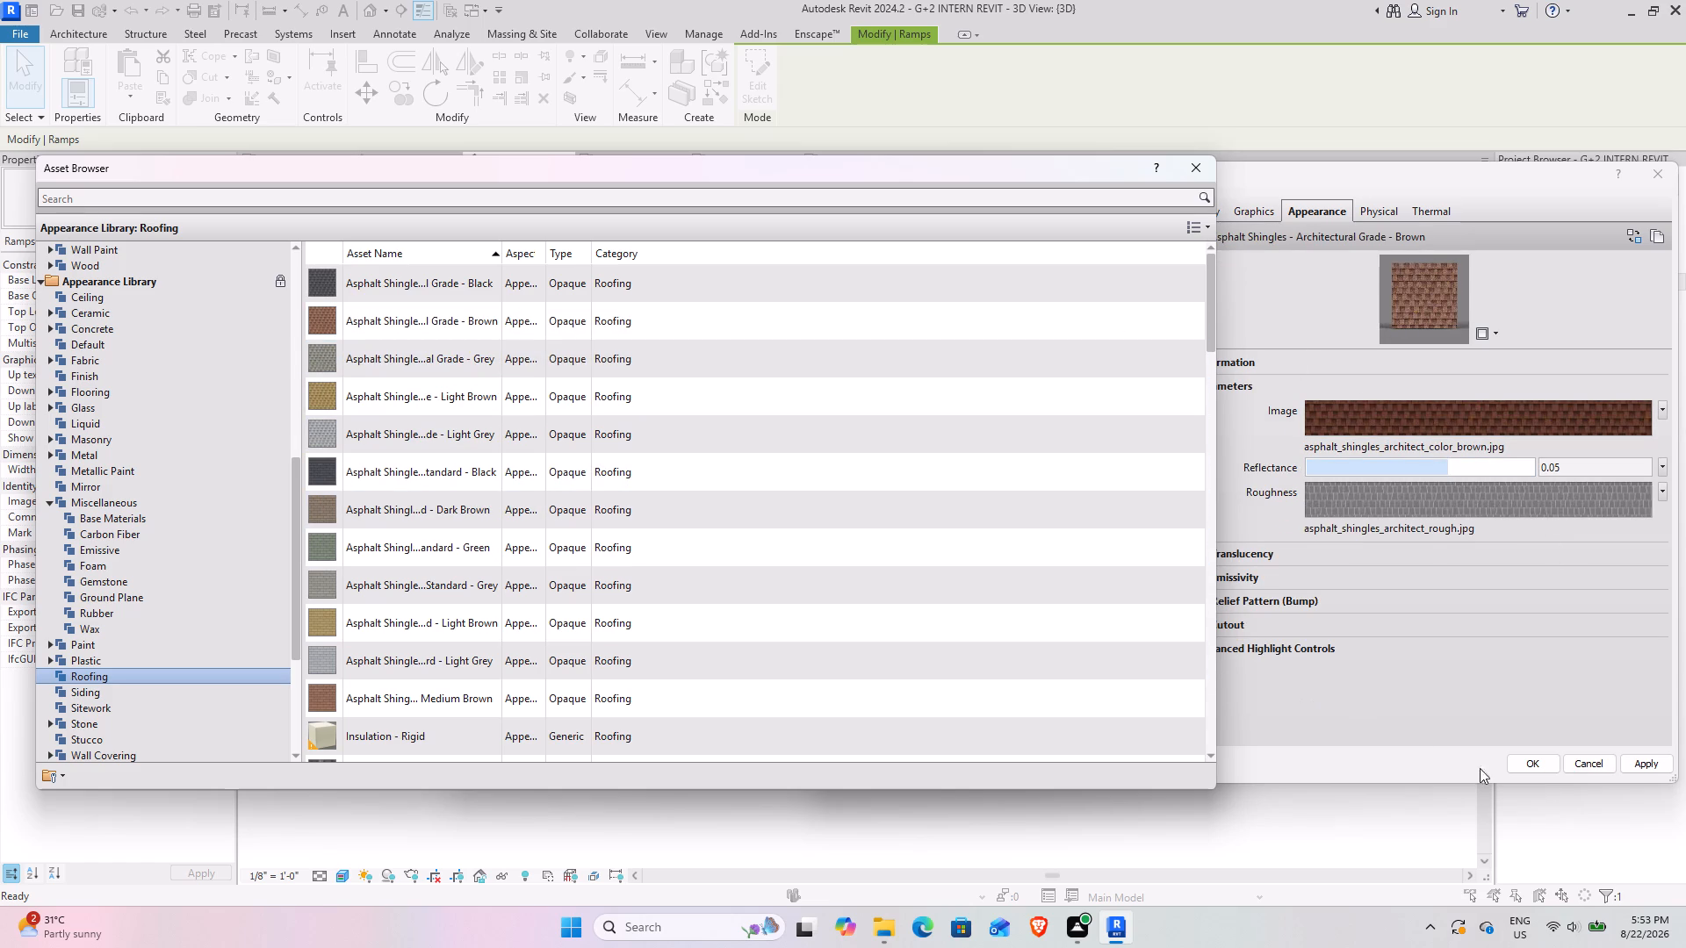
{"action": "left_click", "coordinate": [1189, 178]}
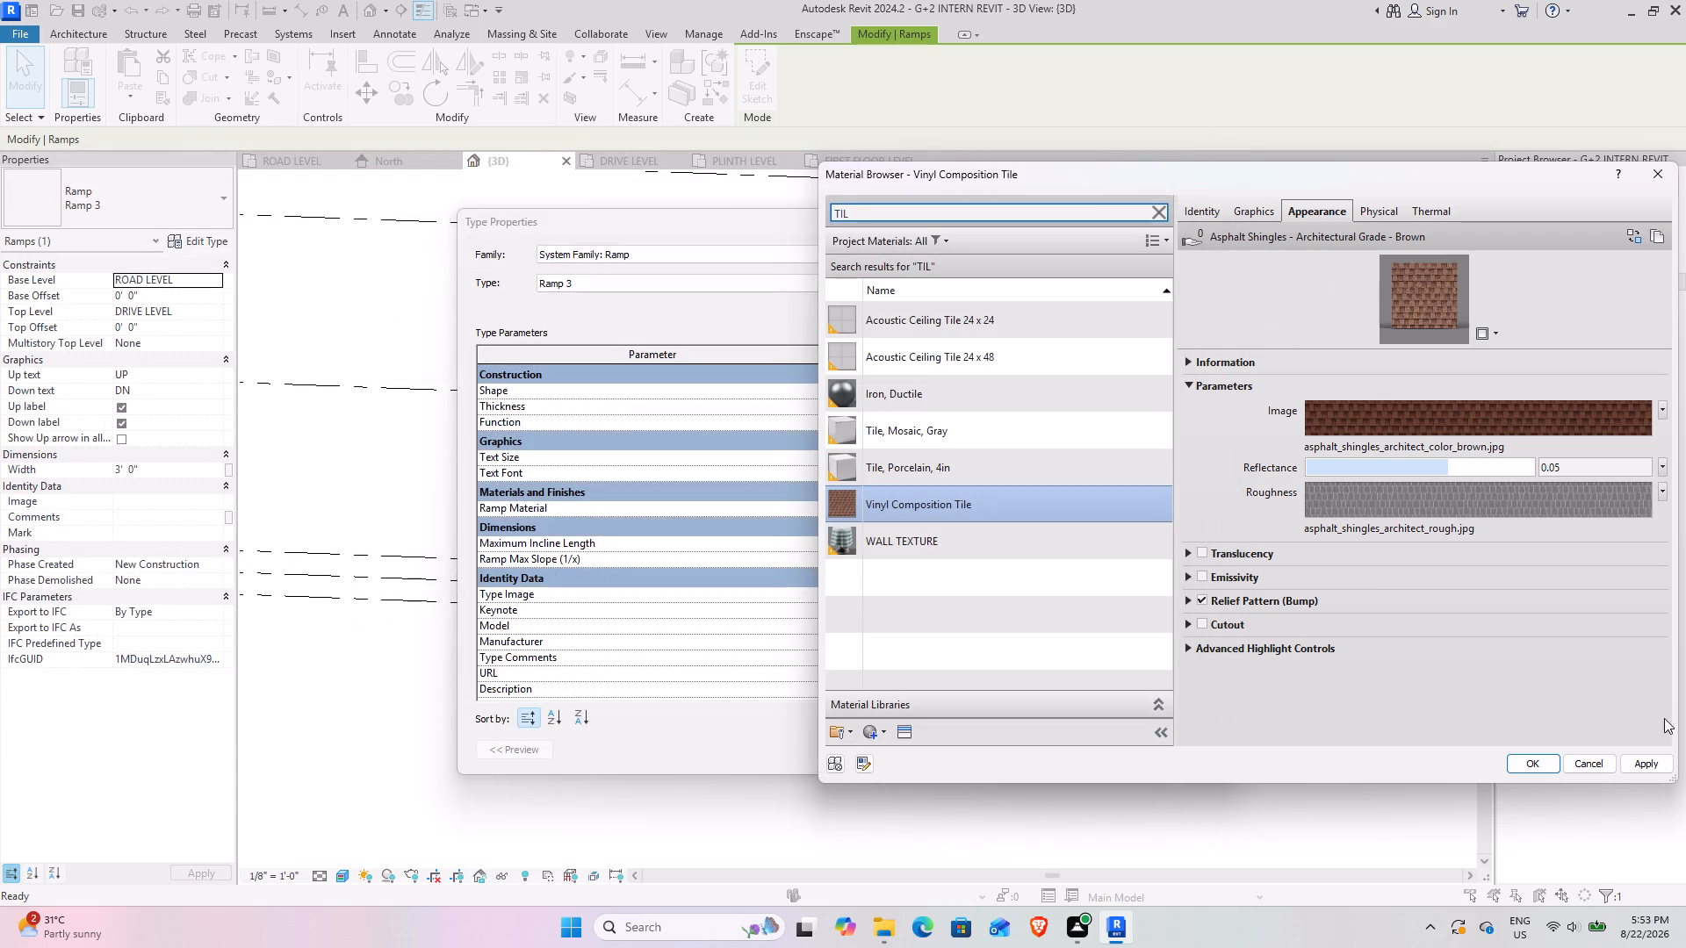
{"action": "left_click", "coordinate": [1646, 774]}
{"action": "left_click", "coordinate": [1648, 763]}
{"action": "left_click", "coordinate": [1531, 766]}
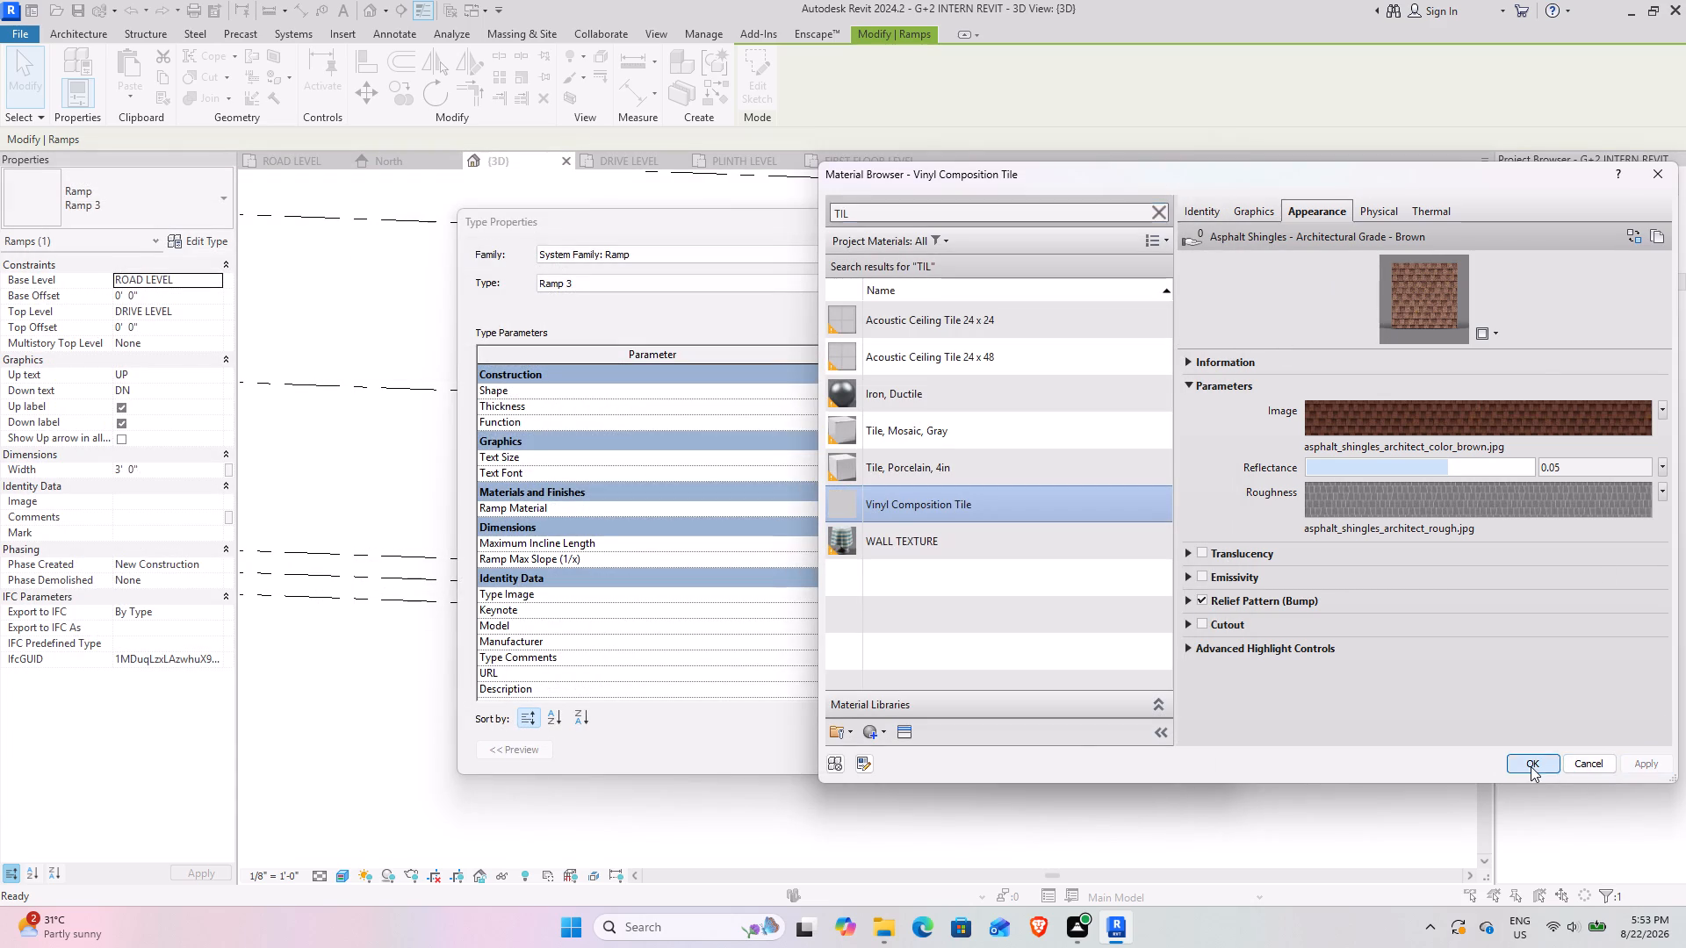
{"action": "left_click", "coordinate": [1176, 750]}
{"action": "left_click", "coordinate": [984, 747]}
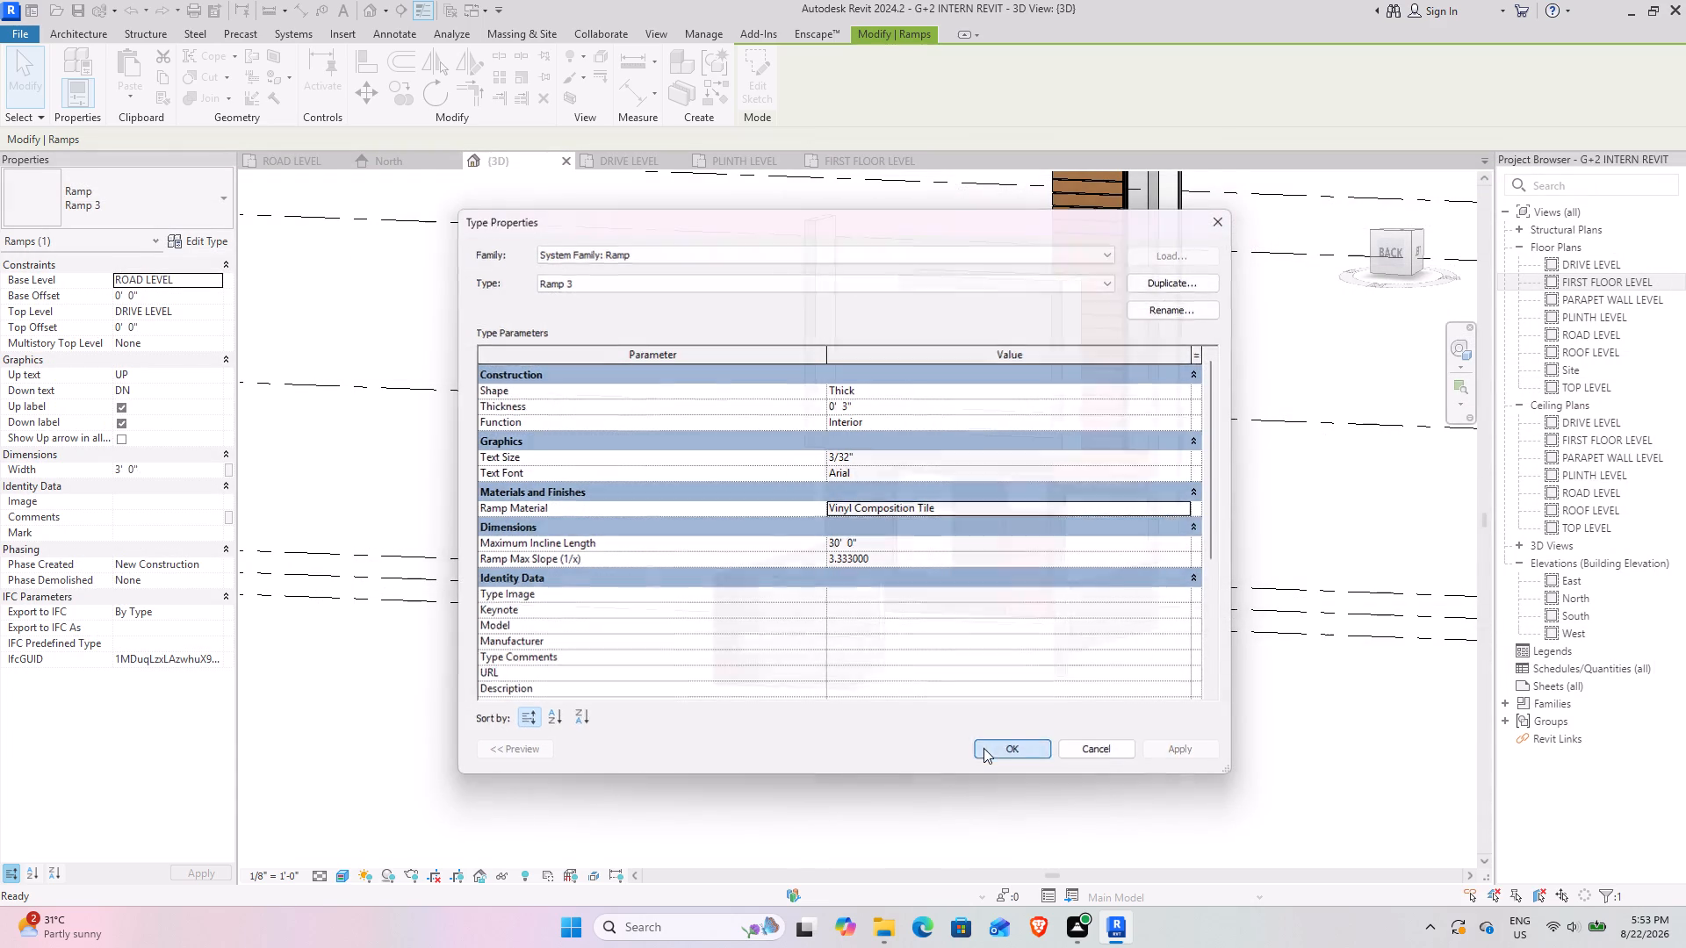
Examine the ramp's new shingle finish between the boundary posts, from close up and with the whole rear facade in view.
{"action": "left_click", "coordinate": [1162, 723]}
{"action": "scroll", "coordinate": [962, 671], "scroll_direction": "up", "scroll_amount": 6}
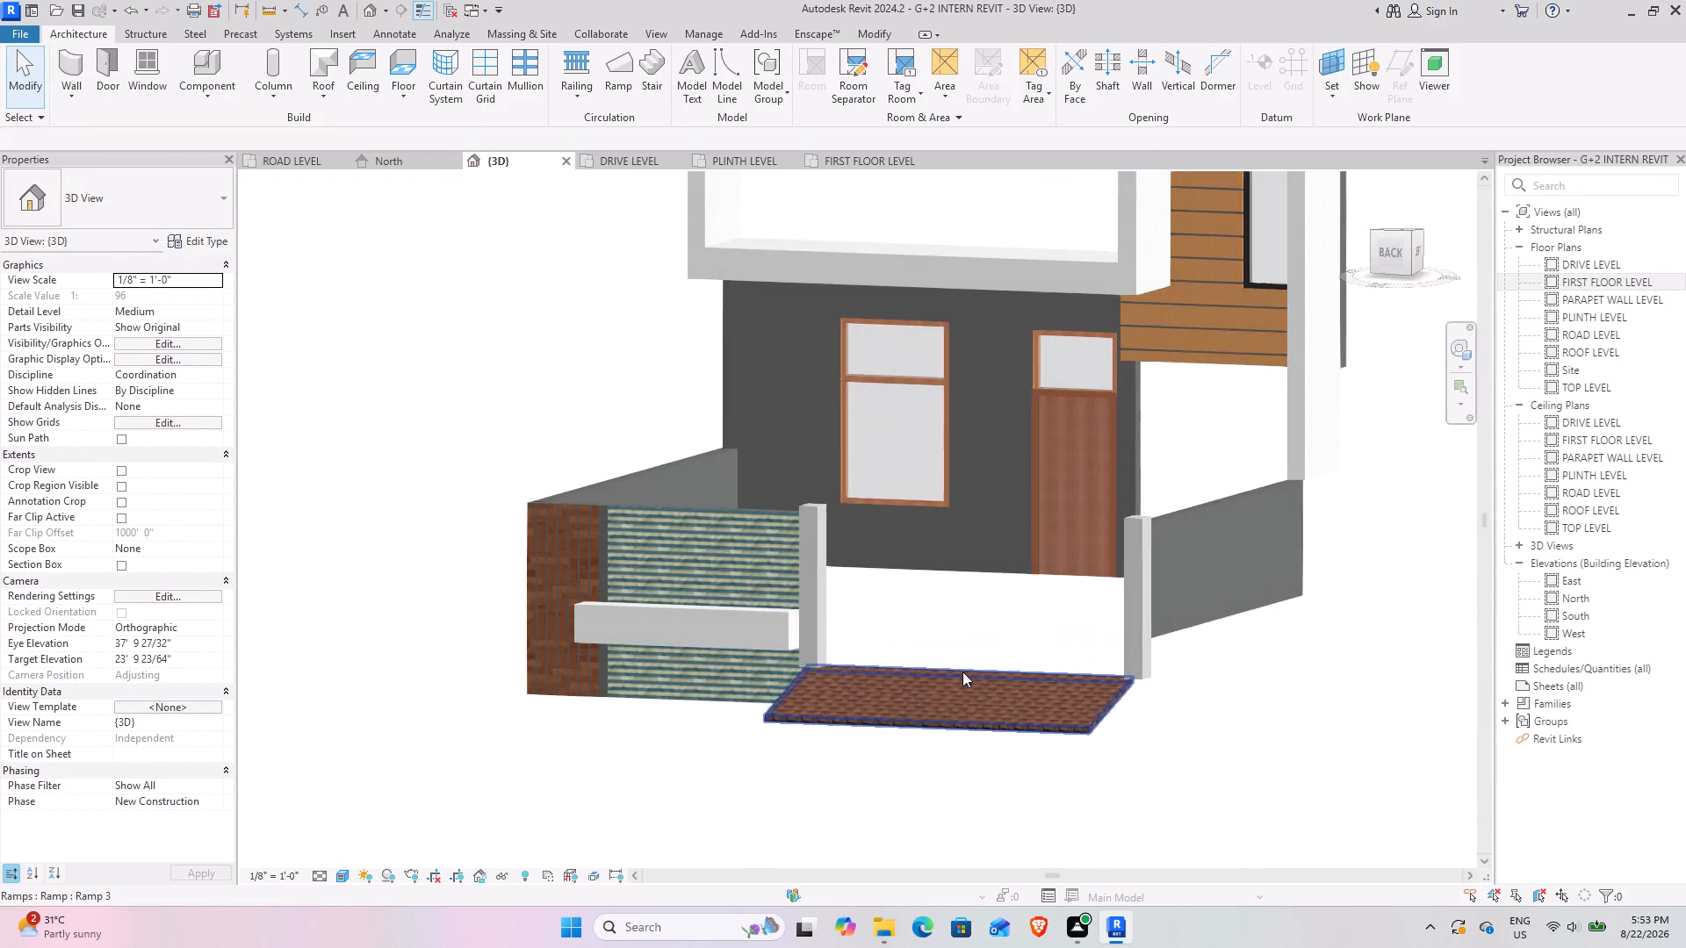
{"action": "scroll", "coordinate": [962, 671], "scroll_direction": "up", "scroll_amount": 7}
{"action": "scroll", "coordinate": [959, 788], "scroll_direction": "down", "scroll_amount": 3}
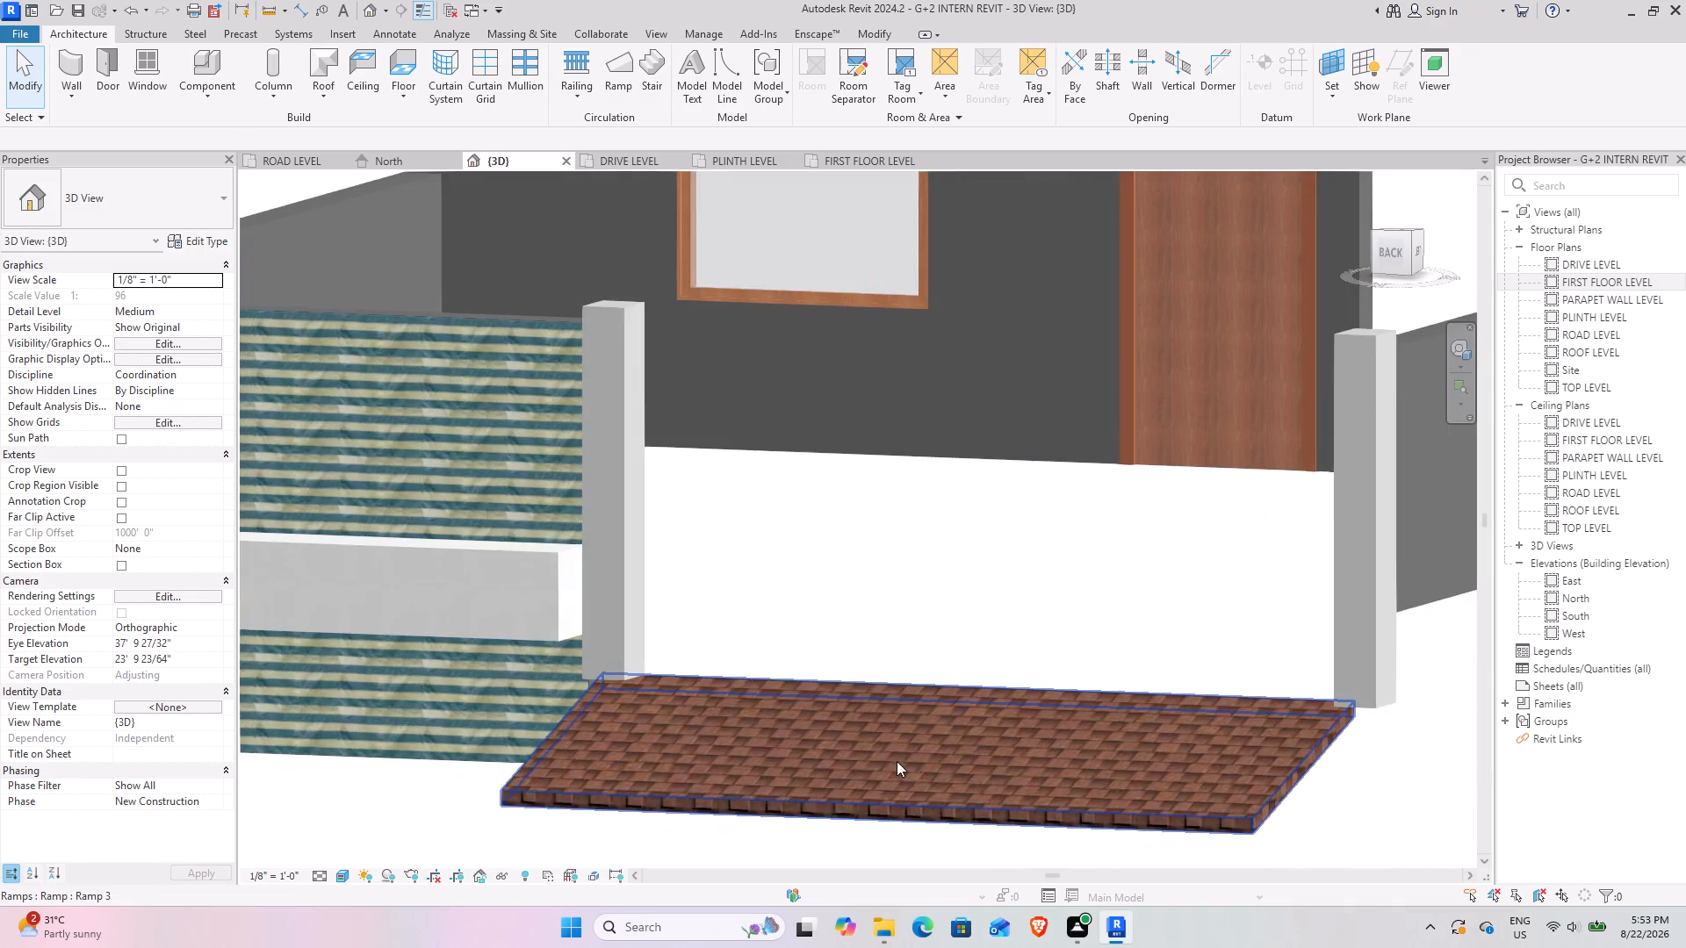
{"action": "middle_click_drag", "start_coordinate": [894, 760], "coordinate": [954, 852]}
{"action": "middle_click_drag", "start_coordinate": [919, 815], "coordinate": [998, 646], "text": "shift"}
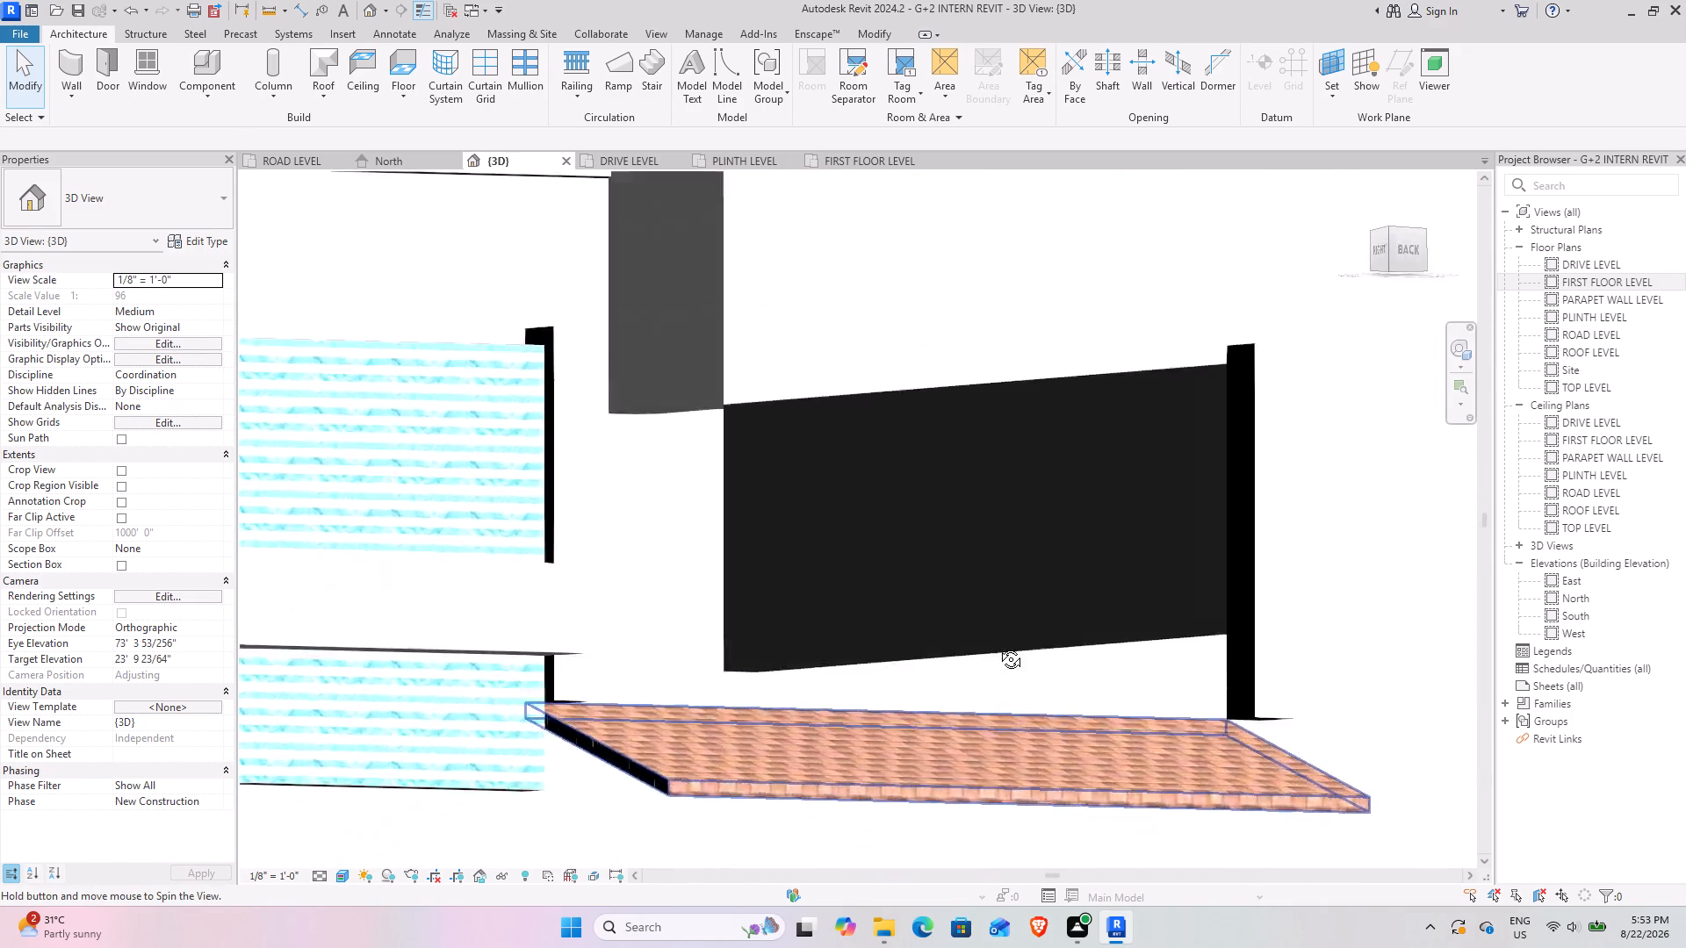
{"action": "middle_click_drag", "start_coordinate": [998, 646], "coordinate": [847, 747], "text": "shift"}
{"action": "scroll", "coordinate": [847, 772], "scroll_direction": "down", "scroll_amount": 5}
{"action": "middle_click_drag", "start_coordinate": [781, 743], "coordinate": [842, 844], "text": "shift"}
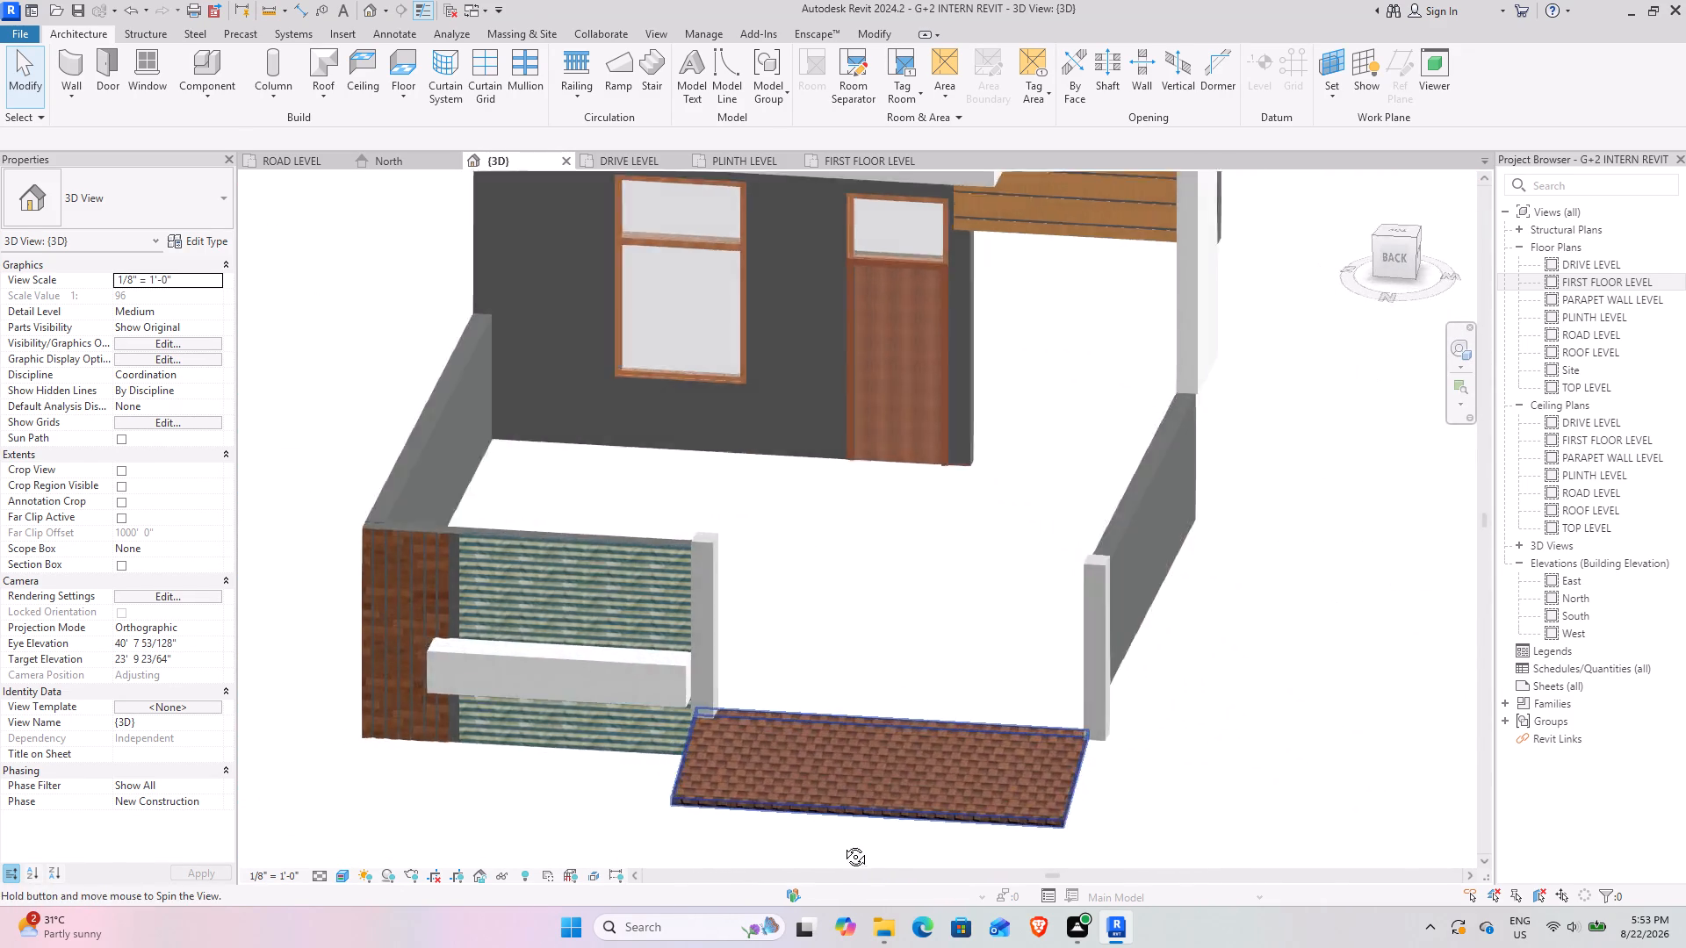
{"action": "middle_click_drag", "start_coordinate": [842, 844], "coordinate": [862, 869], "text": "shift"}
{"action": "middle_click_drag", "start_coordinate": [859, 807], "coordinate": [843, 594]}
{"action": "middle_click_drag", "start_coordinate": [622, 675], "coordinate": [620, 492], "text": "shift"}
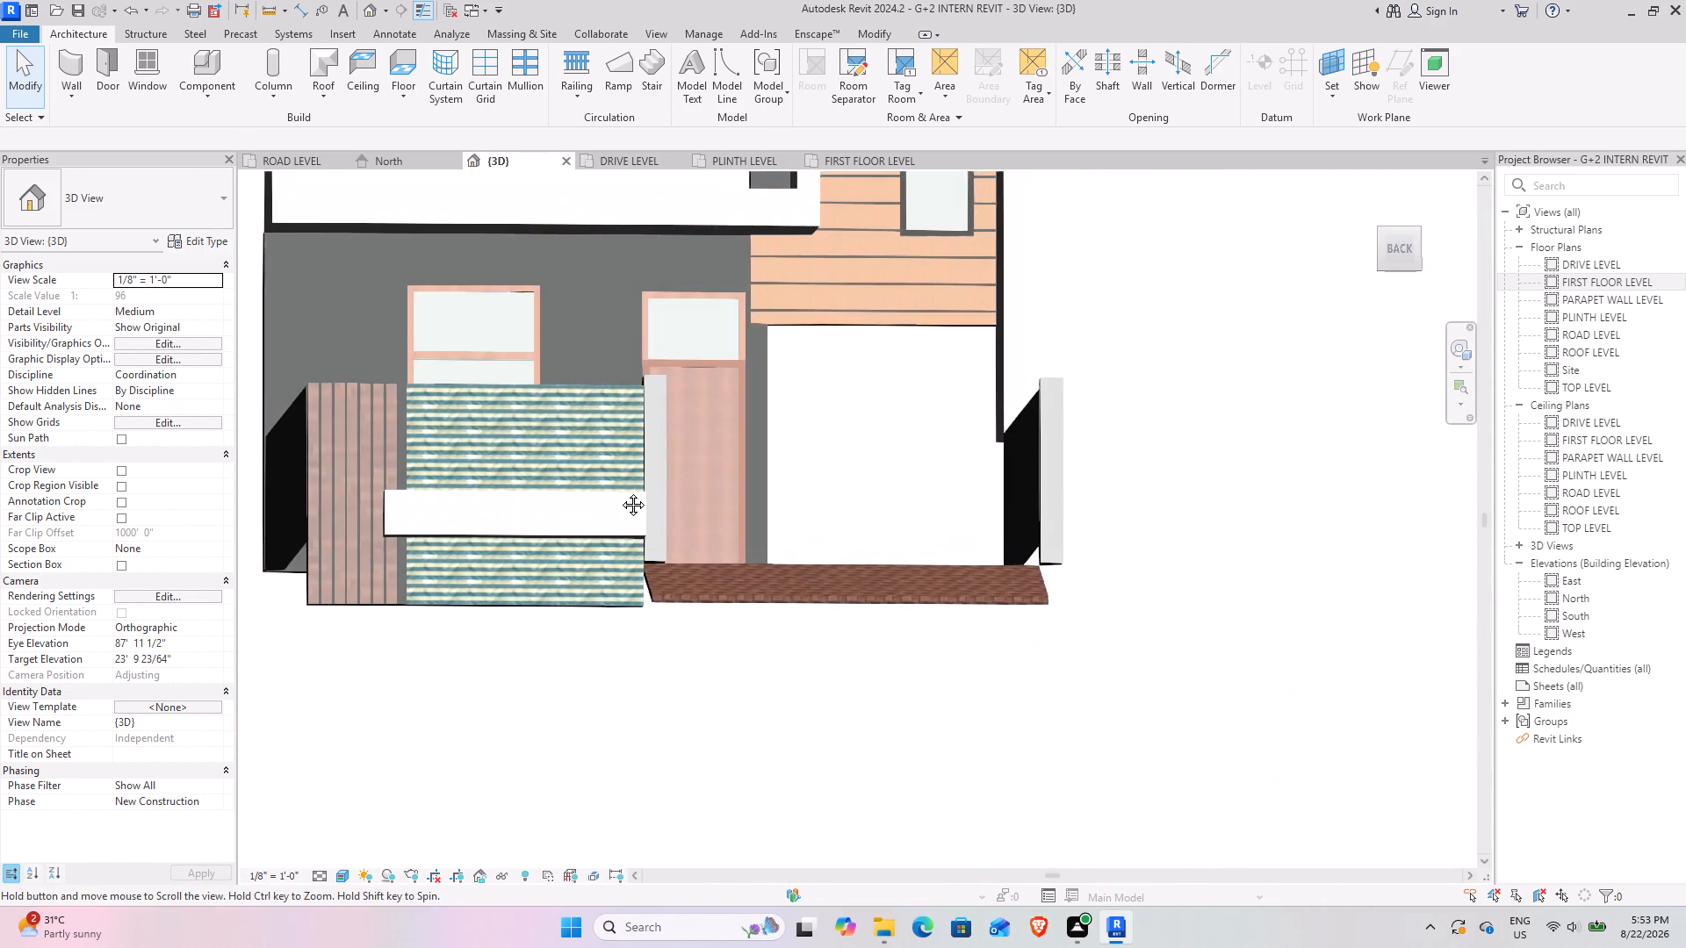
{"action": "middle_click_drag", "start_coordinate": [620, 492], "coordinate": [614, 495], "text": "shift"}
{"action": "middle_click_drag", "start_coordinate": [704, 686], "coordinate": [527, 766], "text": "shift"}
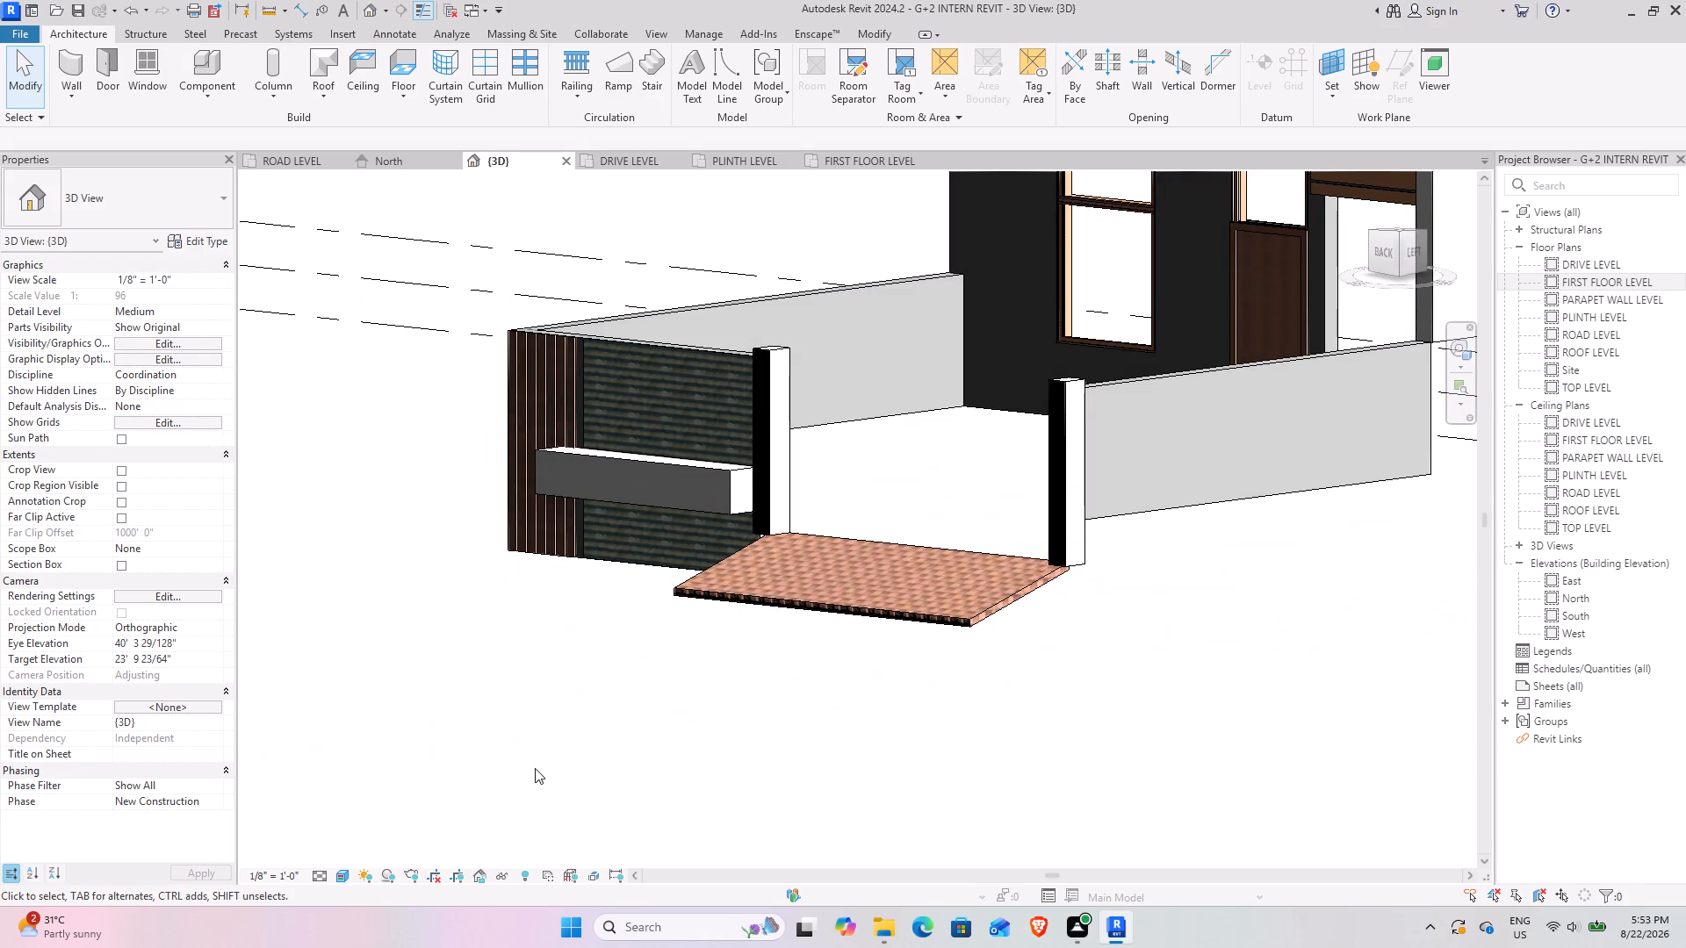
{"action": "scroll", "coordinate": [813, 524], "scroll_direction": "down", "scroll_amount": 6}
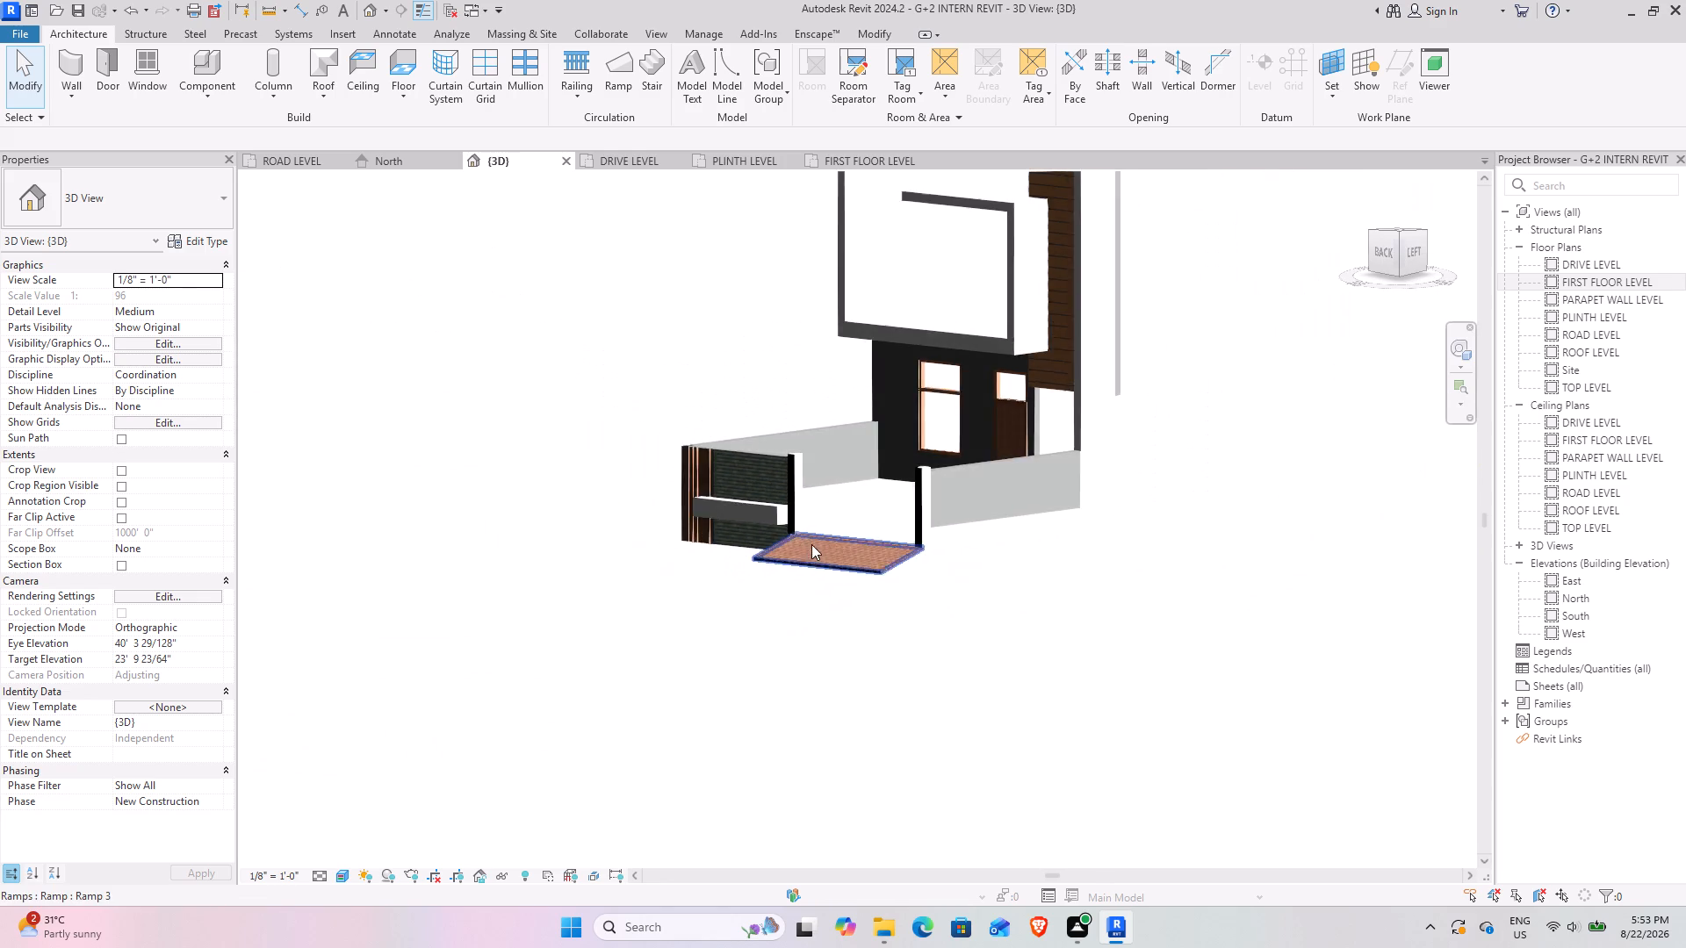
{"action": "middle_click_drag", "start_coordinate": [735, 592], "coordinate": [875, 539], "text": "shift"}
{"action": "middle_click_drag", "start_coordinate": [845, 541], "coordinate": [860, 599], "text": "shift"}
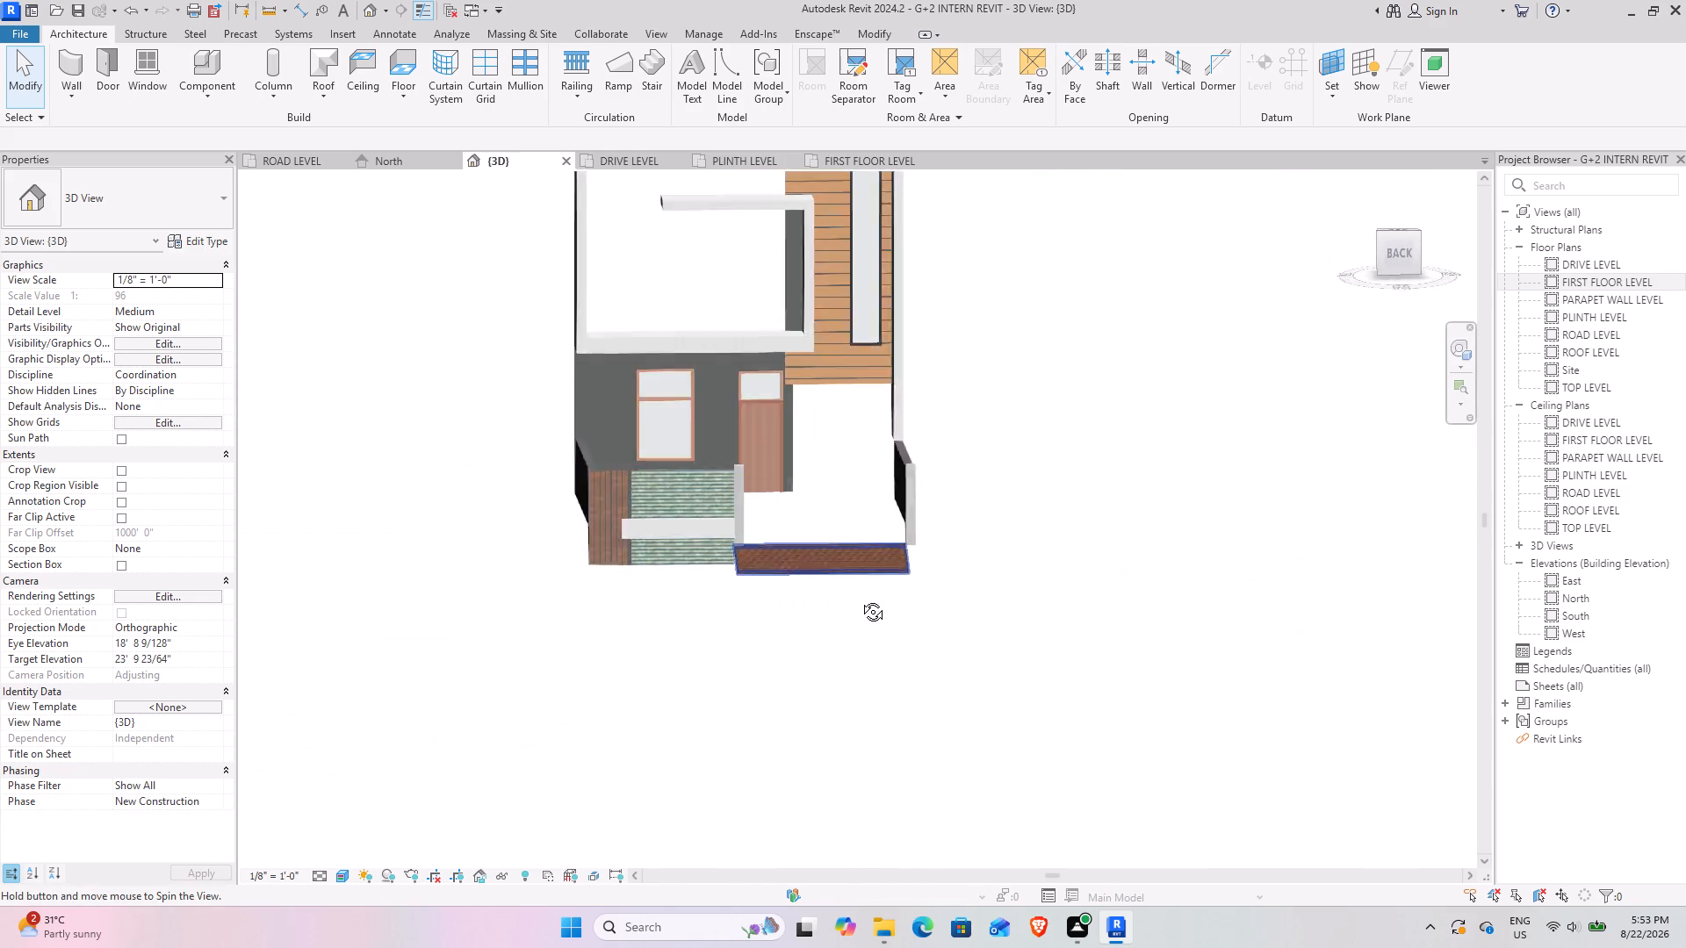
{"action": "middle_click_drag", "start_coordinate": [860, 599], "coordinate": [717, 585], "text": "shift"}
{"action": "scroll", "coordinate": [803, 646], "scroll_direction": "down", "scroll_amount": 3}
{"action": "middle_click_drag", "start_coordinate": [773, 633], "coordinate": [779, 698]}
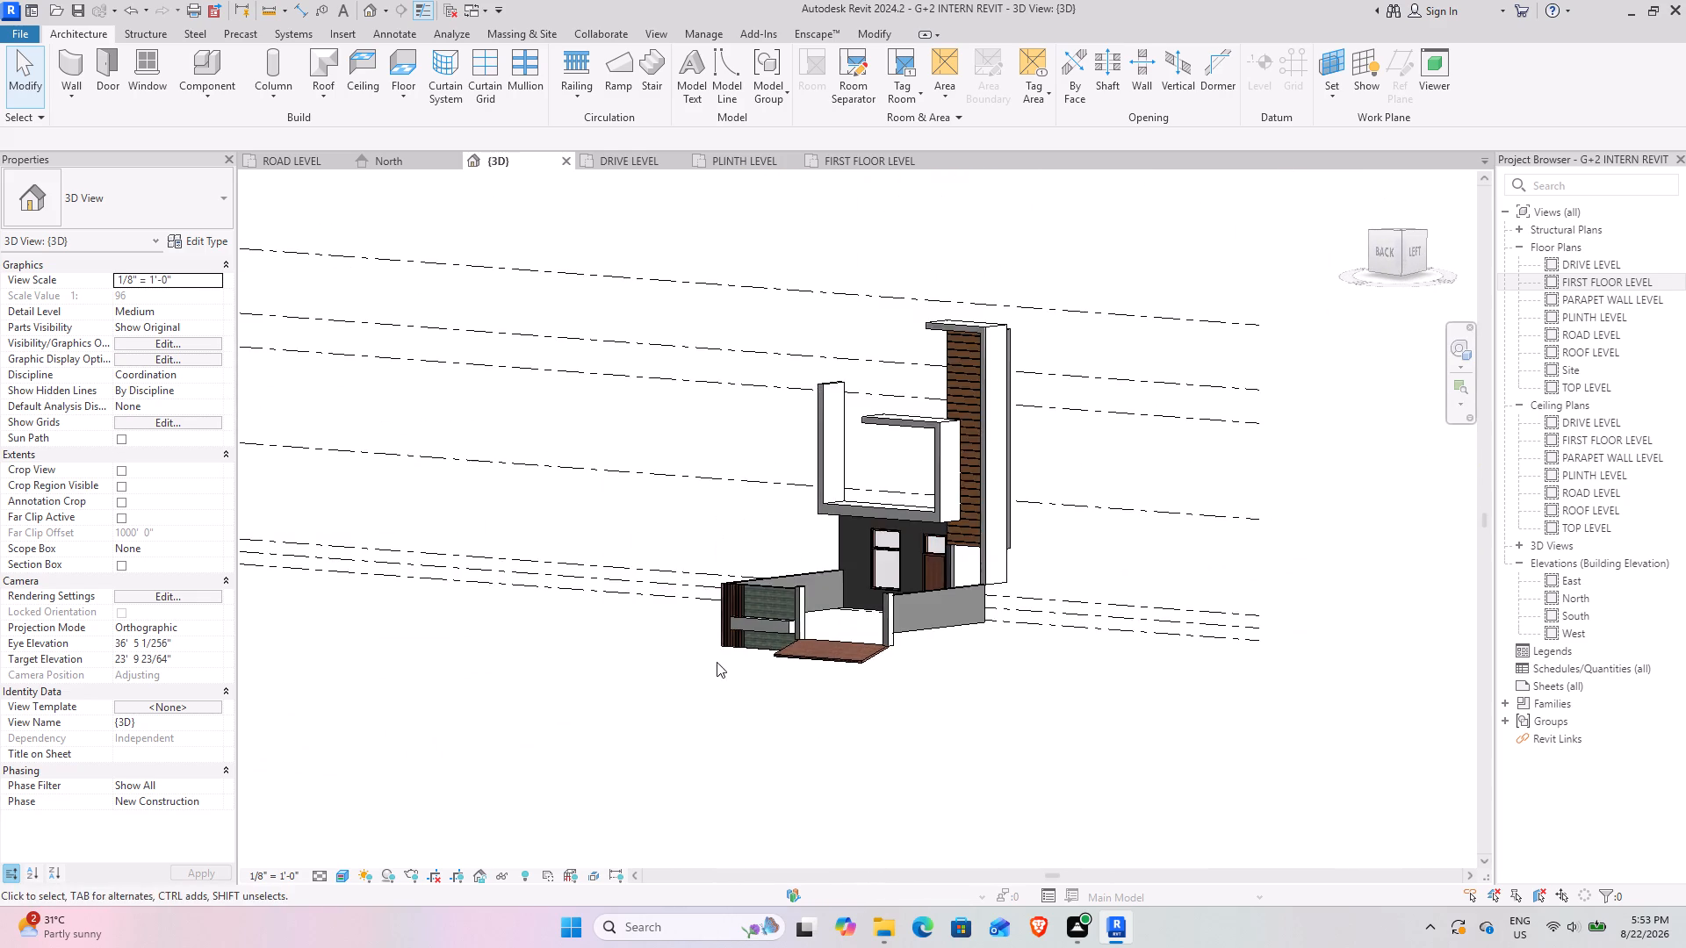
{"action": "middle_click_drag", "start_coordinate": [729, 659], "coordinate": [921, 632], "text": "shift"}
{"action": "middle_click_drag", "start_coordinate": [897, 632], "coordinate": [607, 739], "text": "shift"}
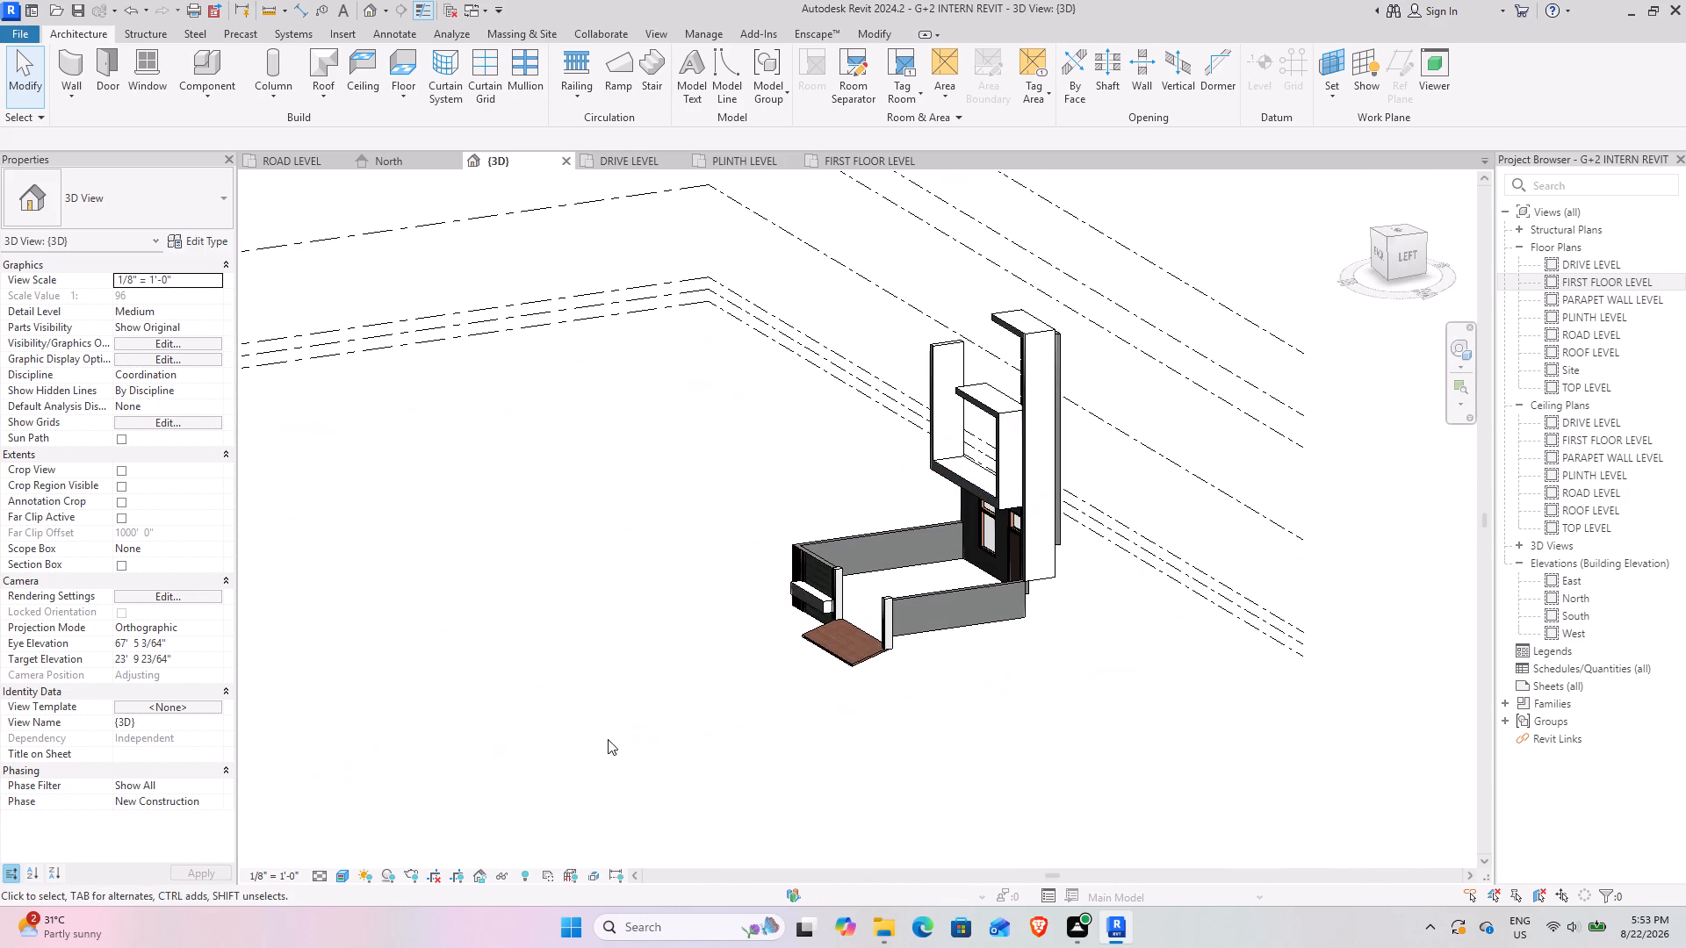
{"action": "middle_click_drag", "start_coordinate": [602, 656], "coordinate": [792, 715], "text": "shift"}
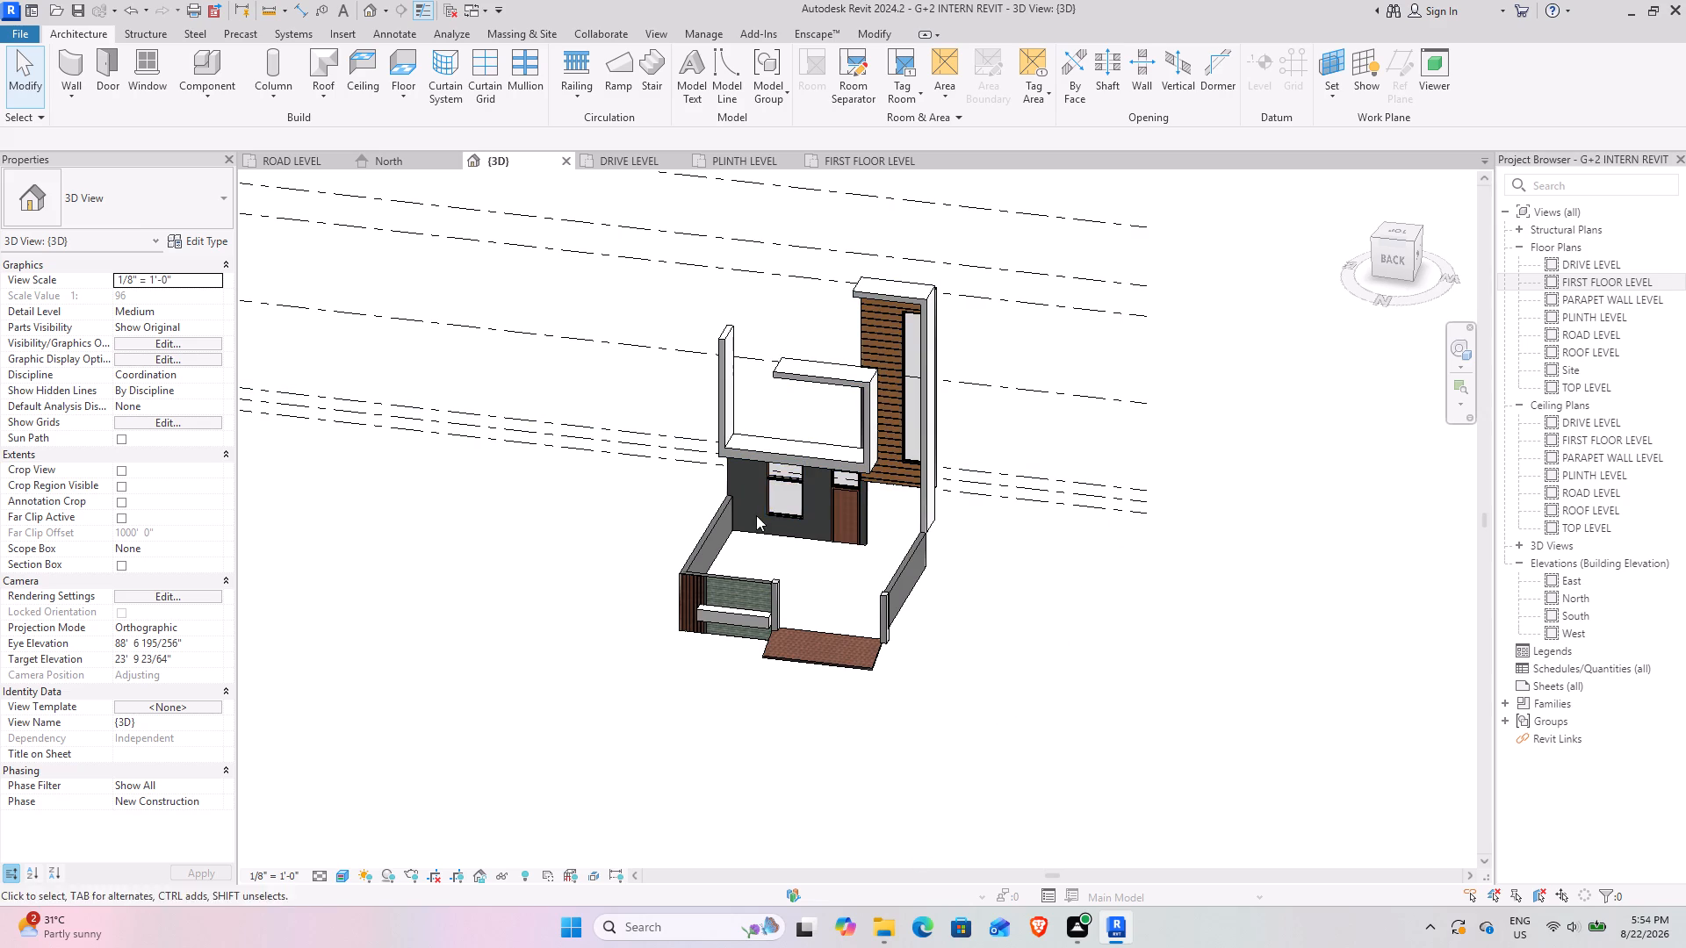
Change the lower fixed window on the ground-floor rear wall to the Window-Casement-Double 48" x 60" type.
{"action": "scroll", "coordinate": [762, 494], "scroll_direction": "up", "scroll_amount": 7}
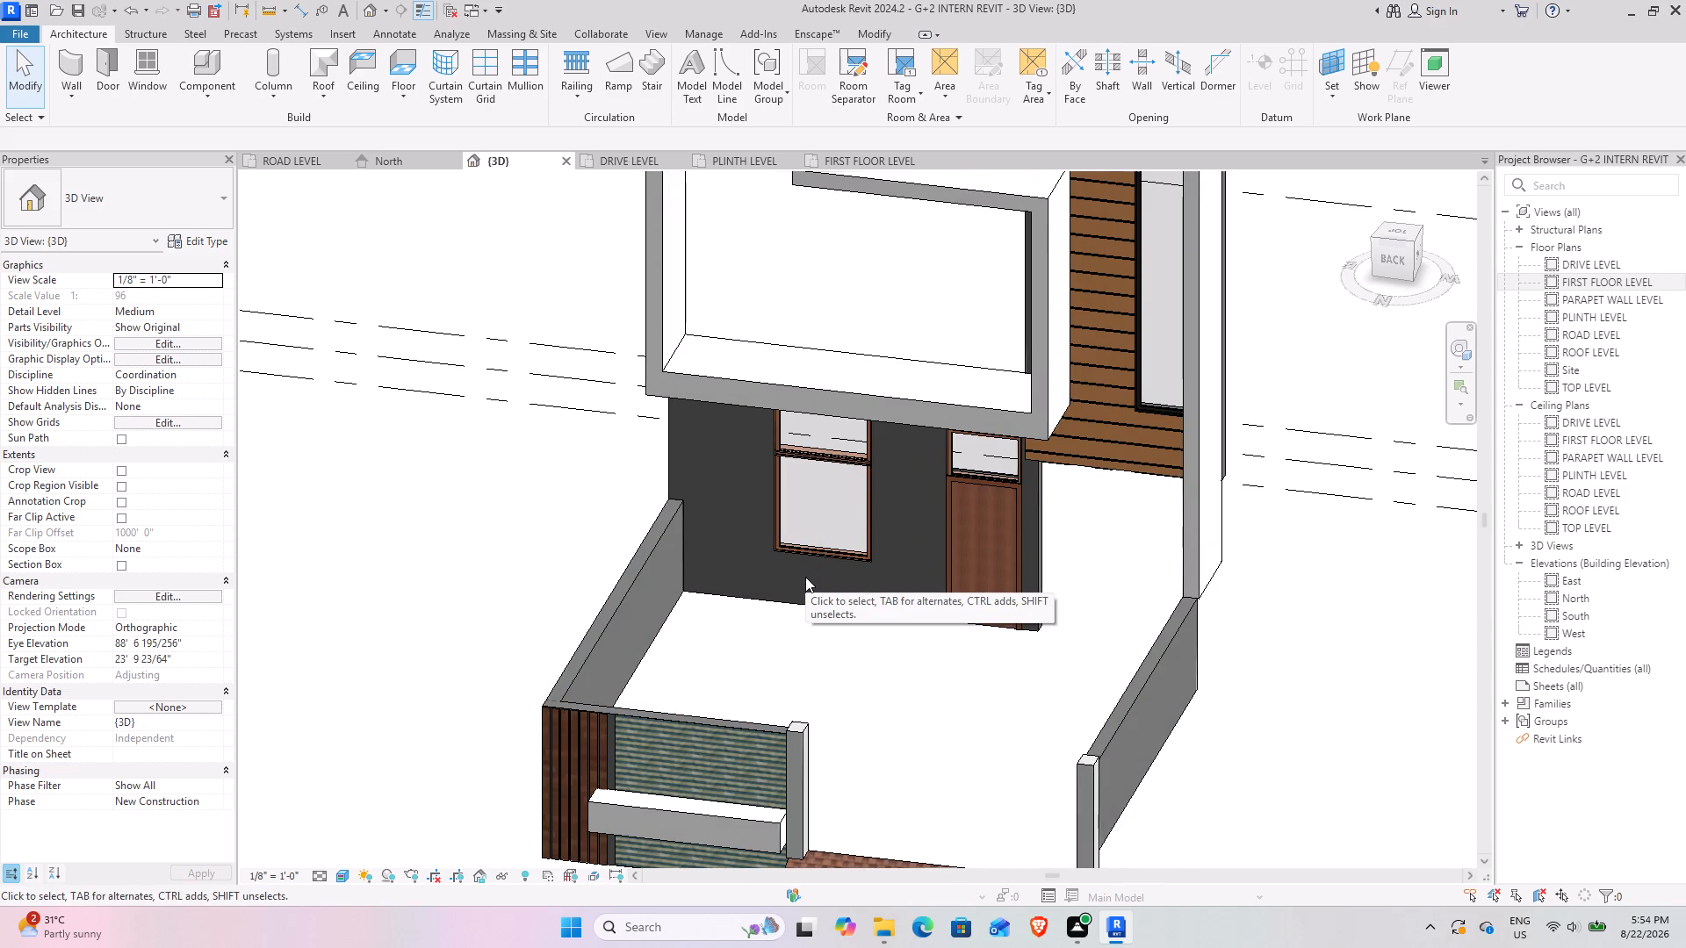
{"action": "left_click", "coordinate": [861, 503]}
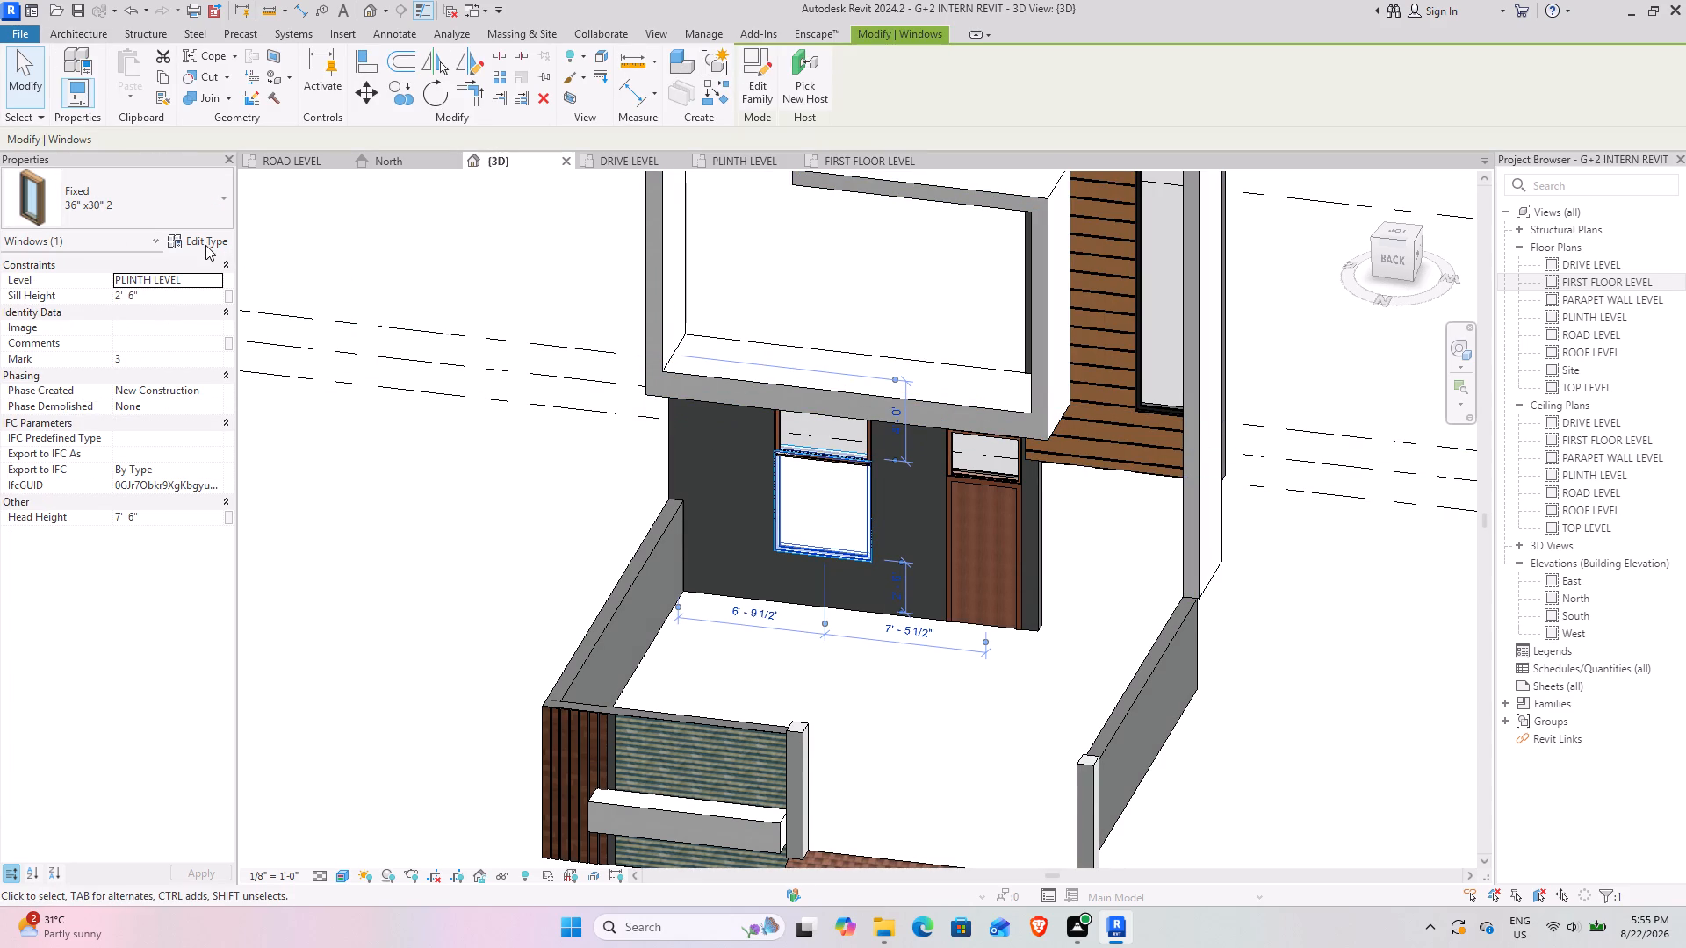
{"action": "left_click", "coordinate": [177, 238]}
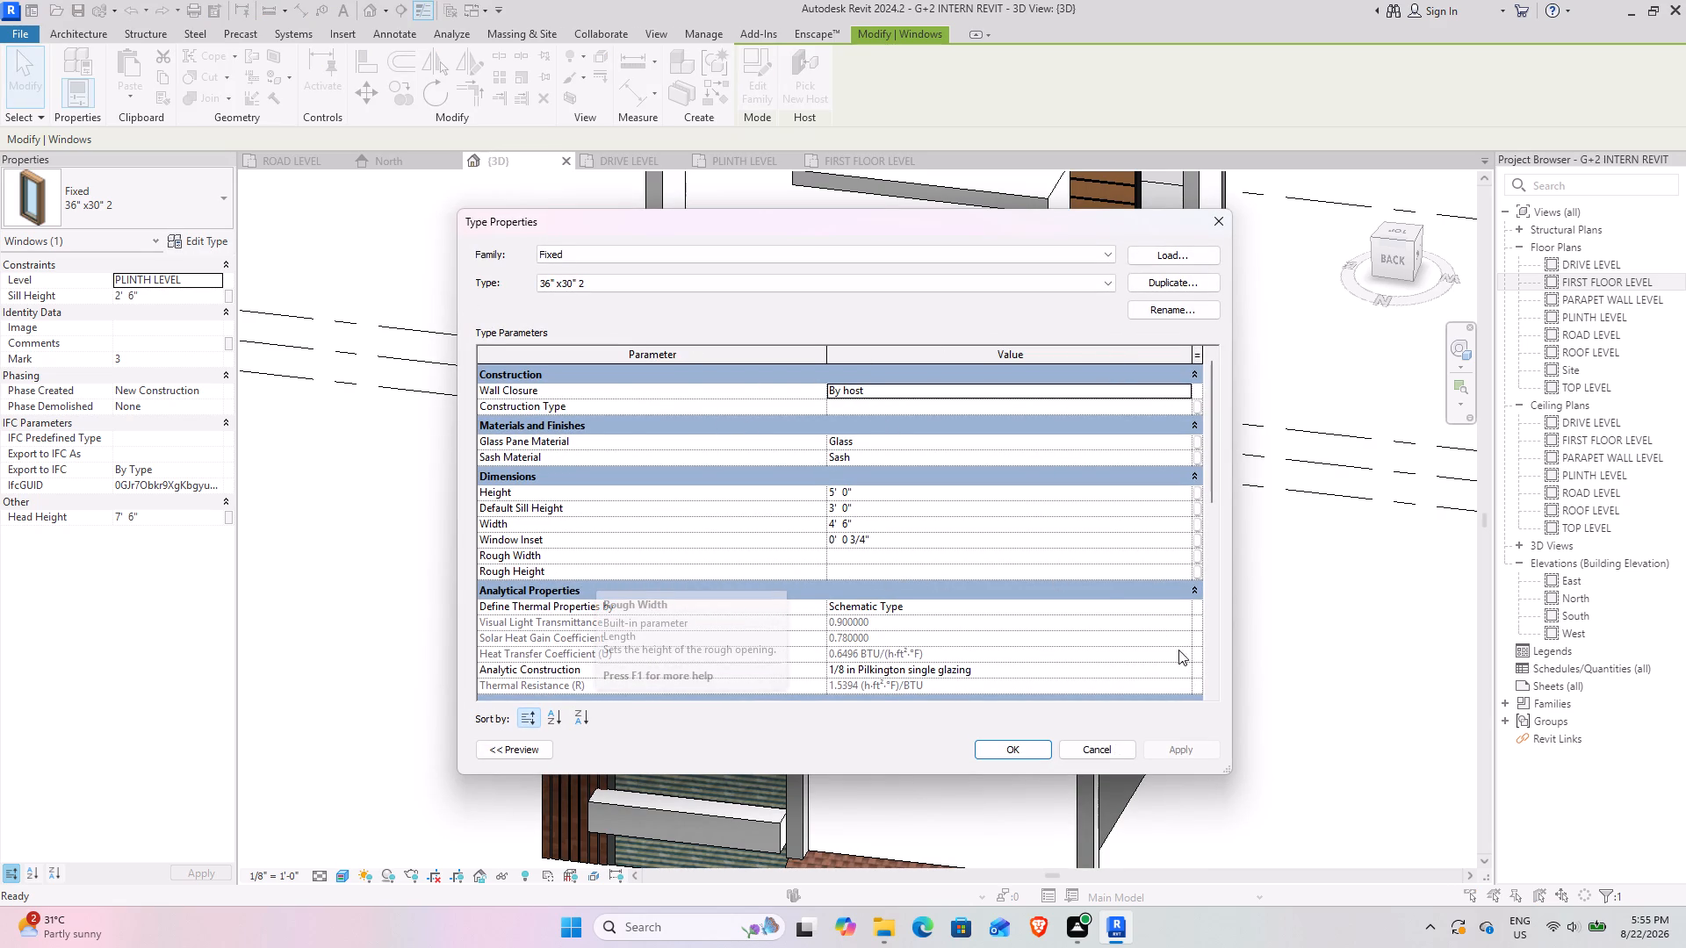
{"action": "left_click", "coordinate": [1099, 755]}
{"action": "left_click", "coordinate": [169, 212]}
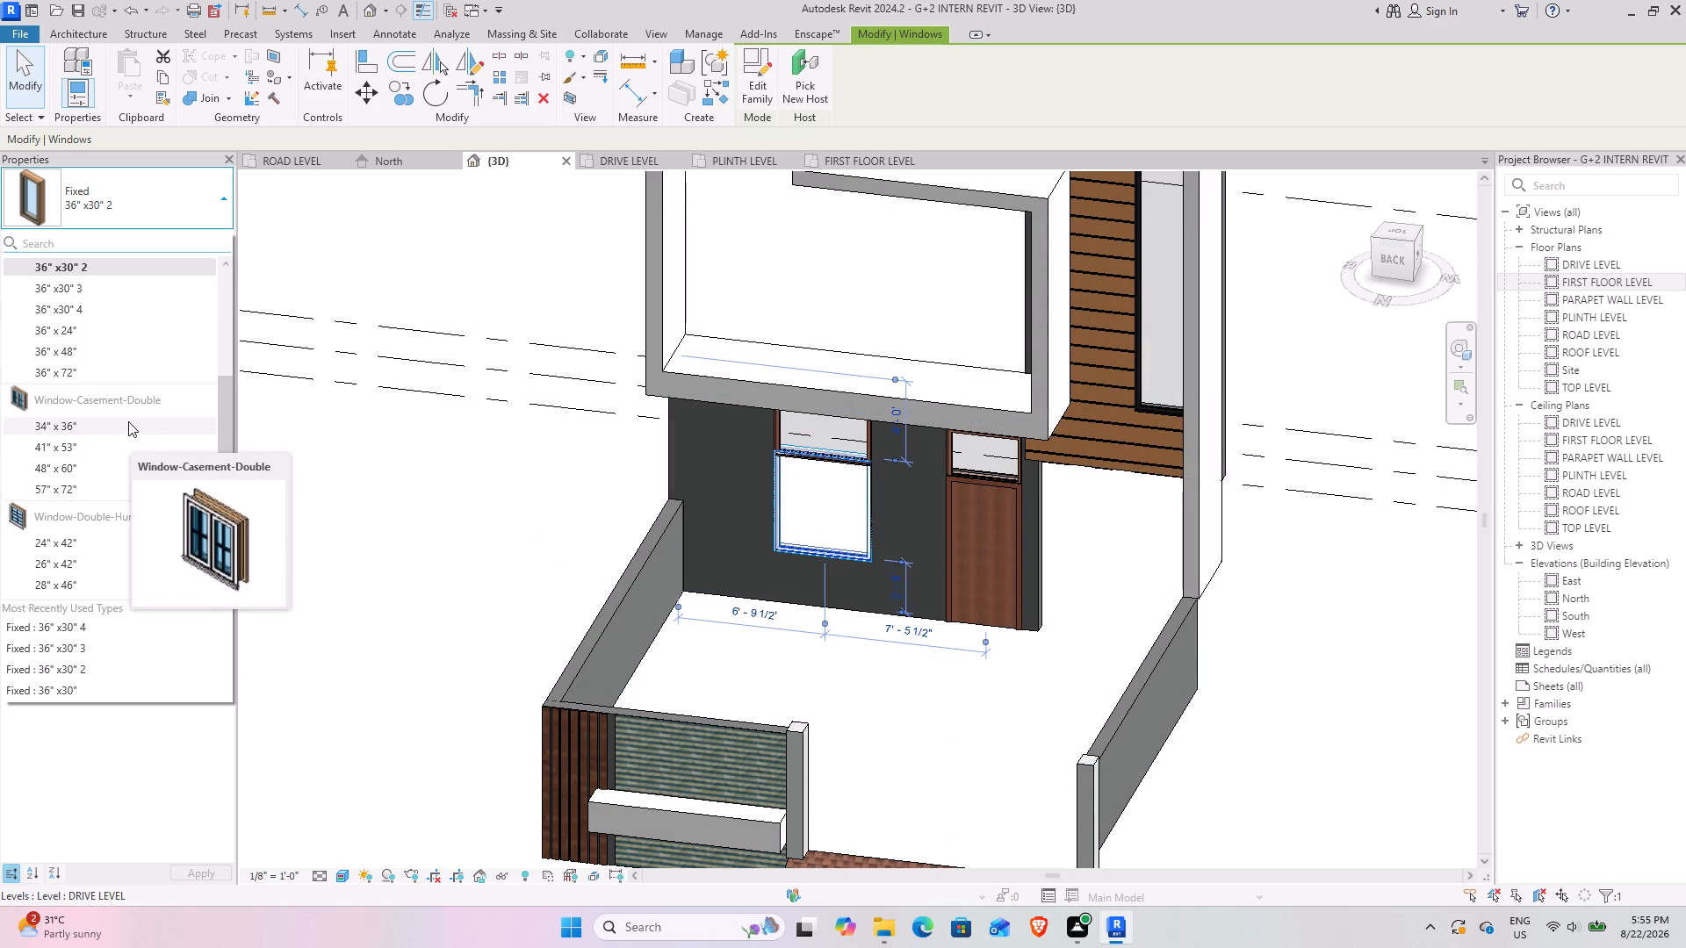
{"action": "left_click", "coordinate": [109, 467]}
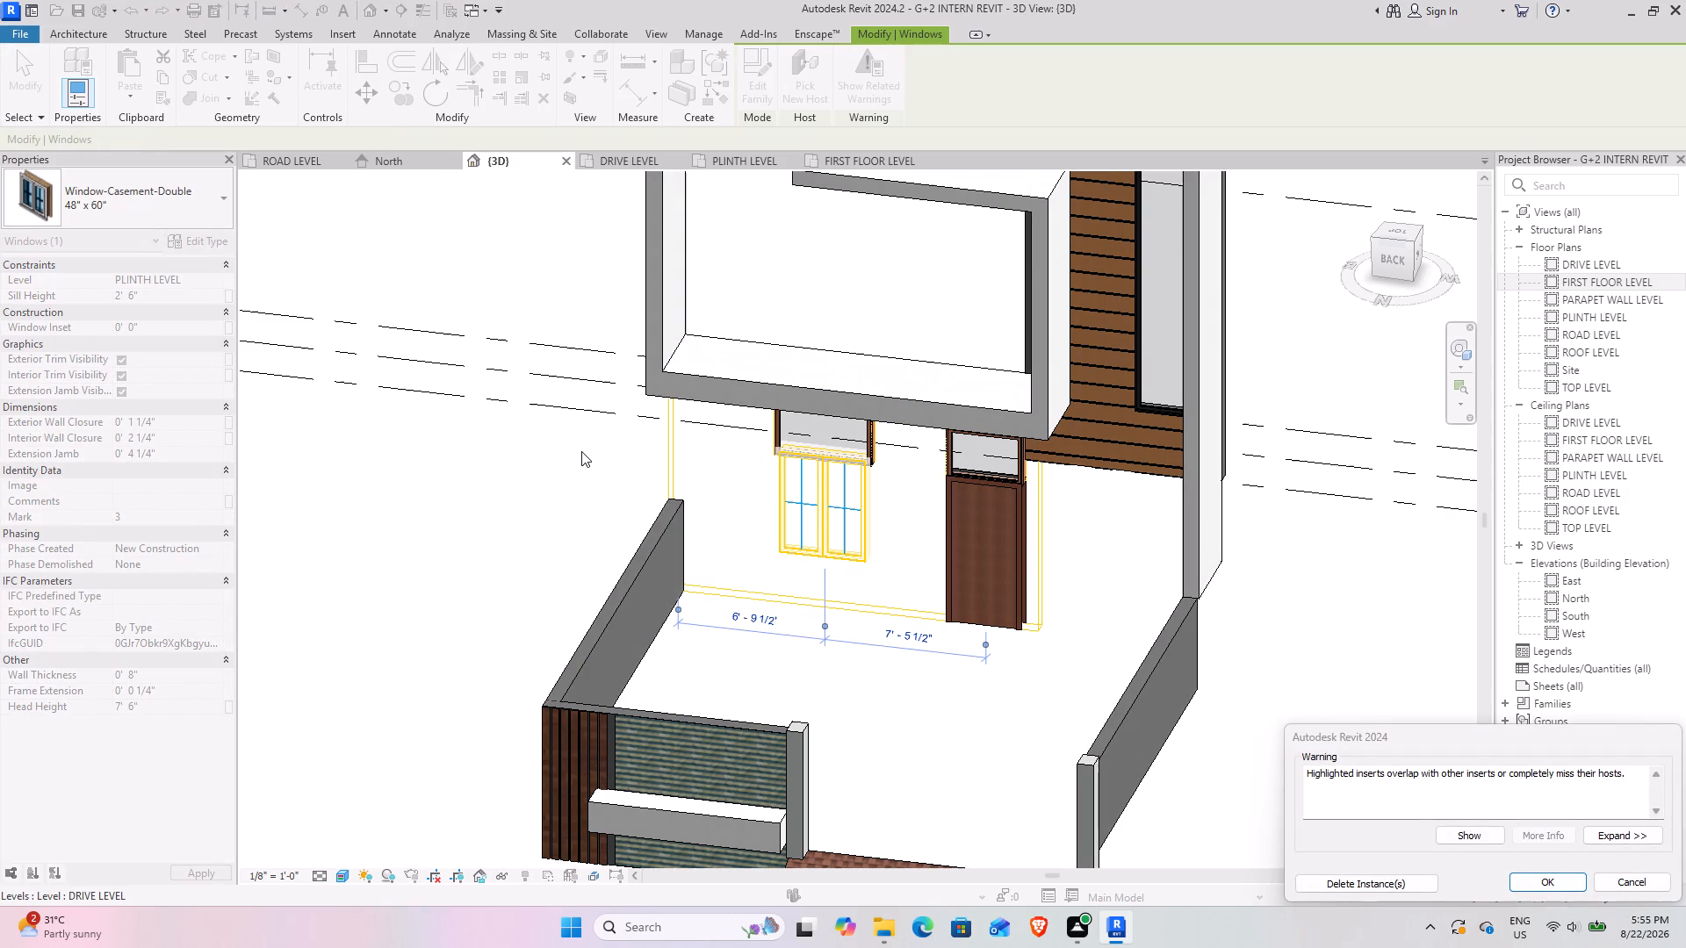
{"action": "left_click", "coordinate": [1548, 886]}
{"action": "left_click", "coordinate": [578, 514]}
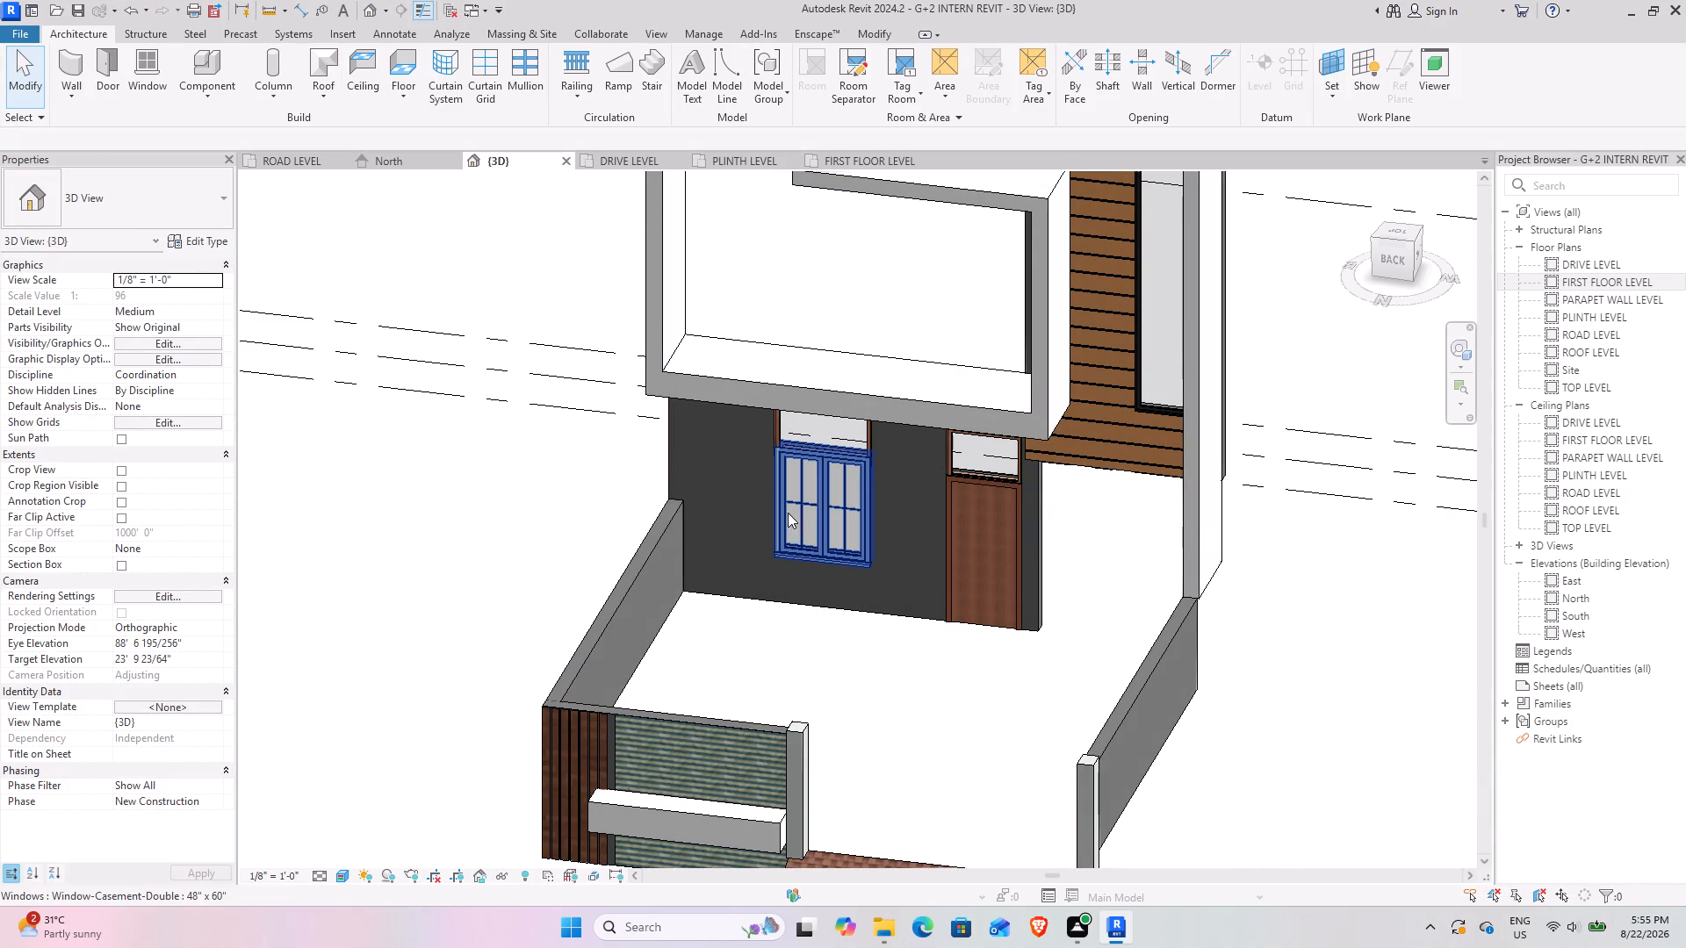
Examine the ground-floor casement window and how it fits beneath the fixed window above it, from several angles.
{"action": "scroll", "coordinate": [821, 475], "scroll_direction": "up", "scroll_amount": 2}
{"action": "middle_click_drag", "start_coordinate": [760, 508], "coordinate": [825, 442], "text": "shift"}
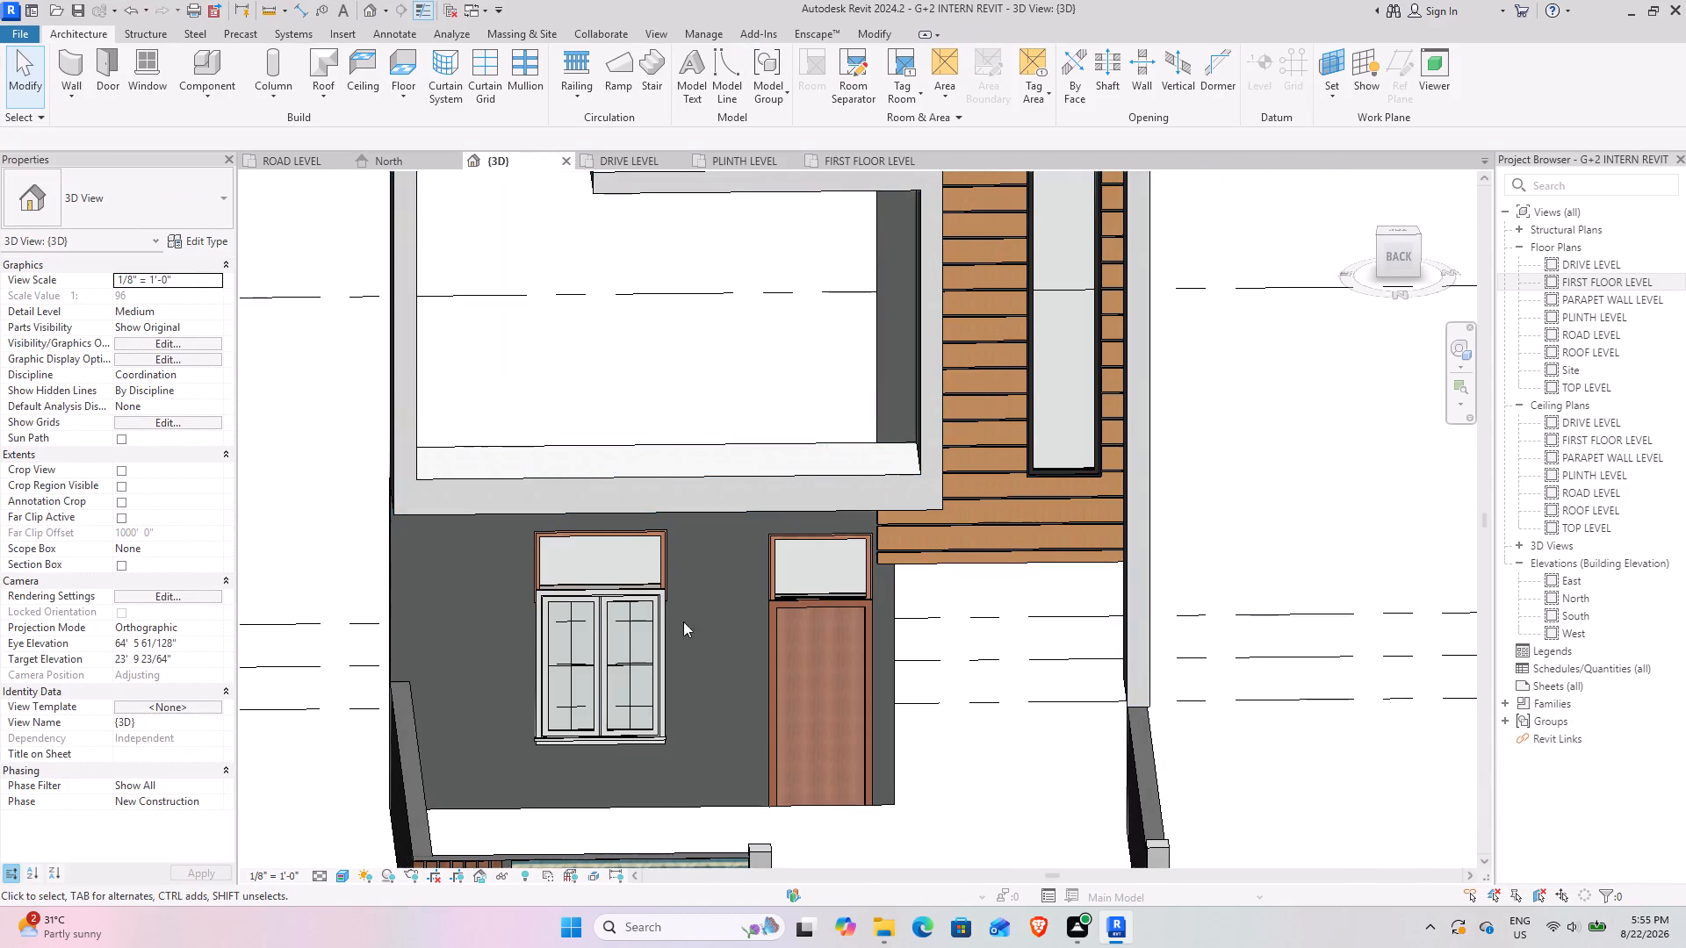
{"action": "middle_click_drag", "start_coordinate": [634, 621], "coordinate": [591, 594], "text": "shift"}
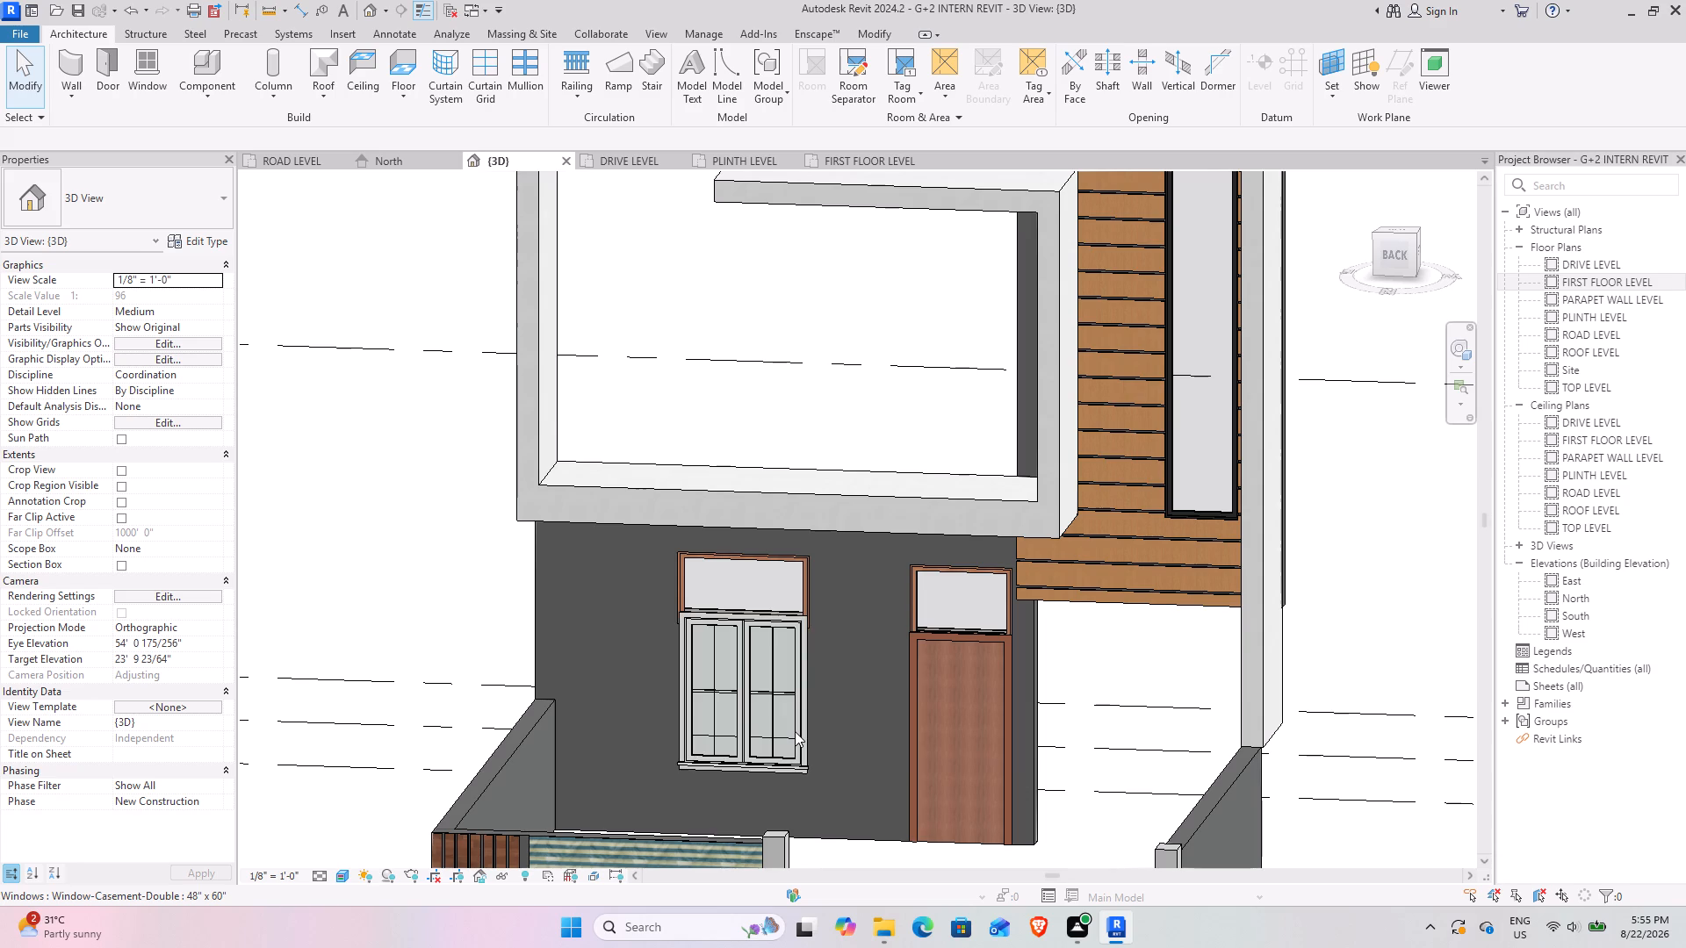
{"action": "scroll", "coordinate": [898, 692], "scroll_direction": "down", "scroll_amount": 3}
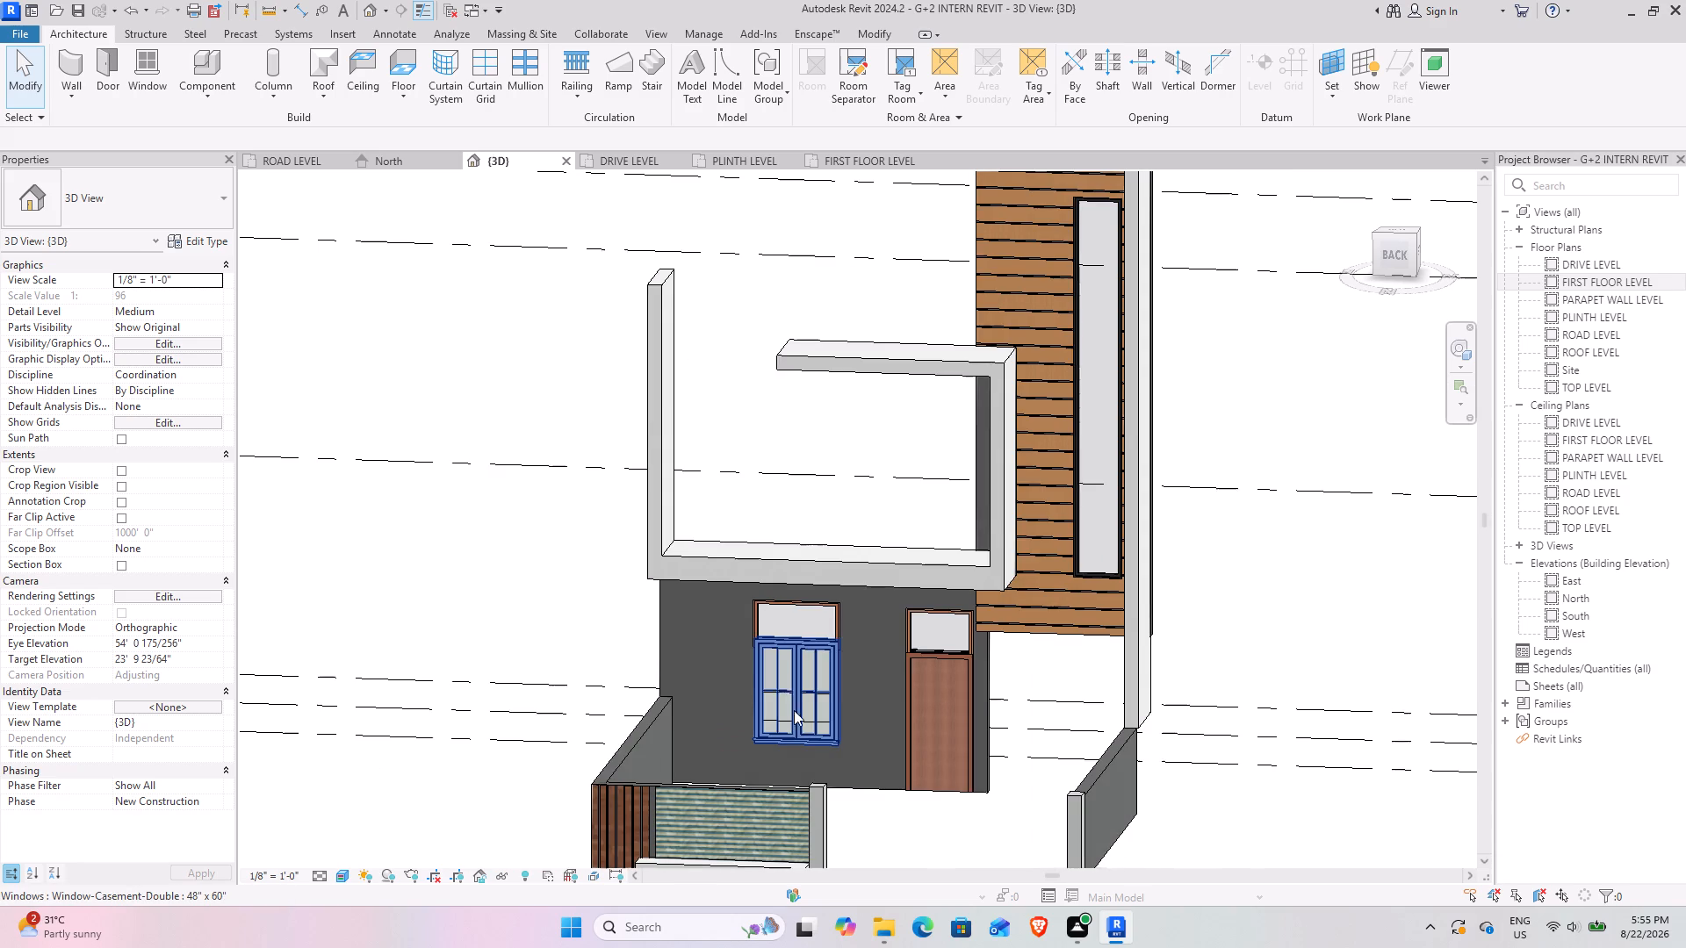
{"action": "left_click", "coordinate": [782, 671]}
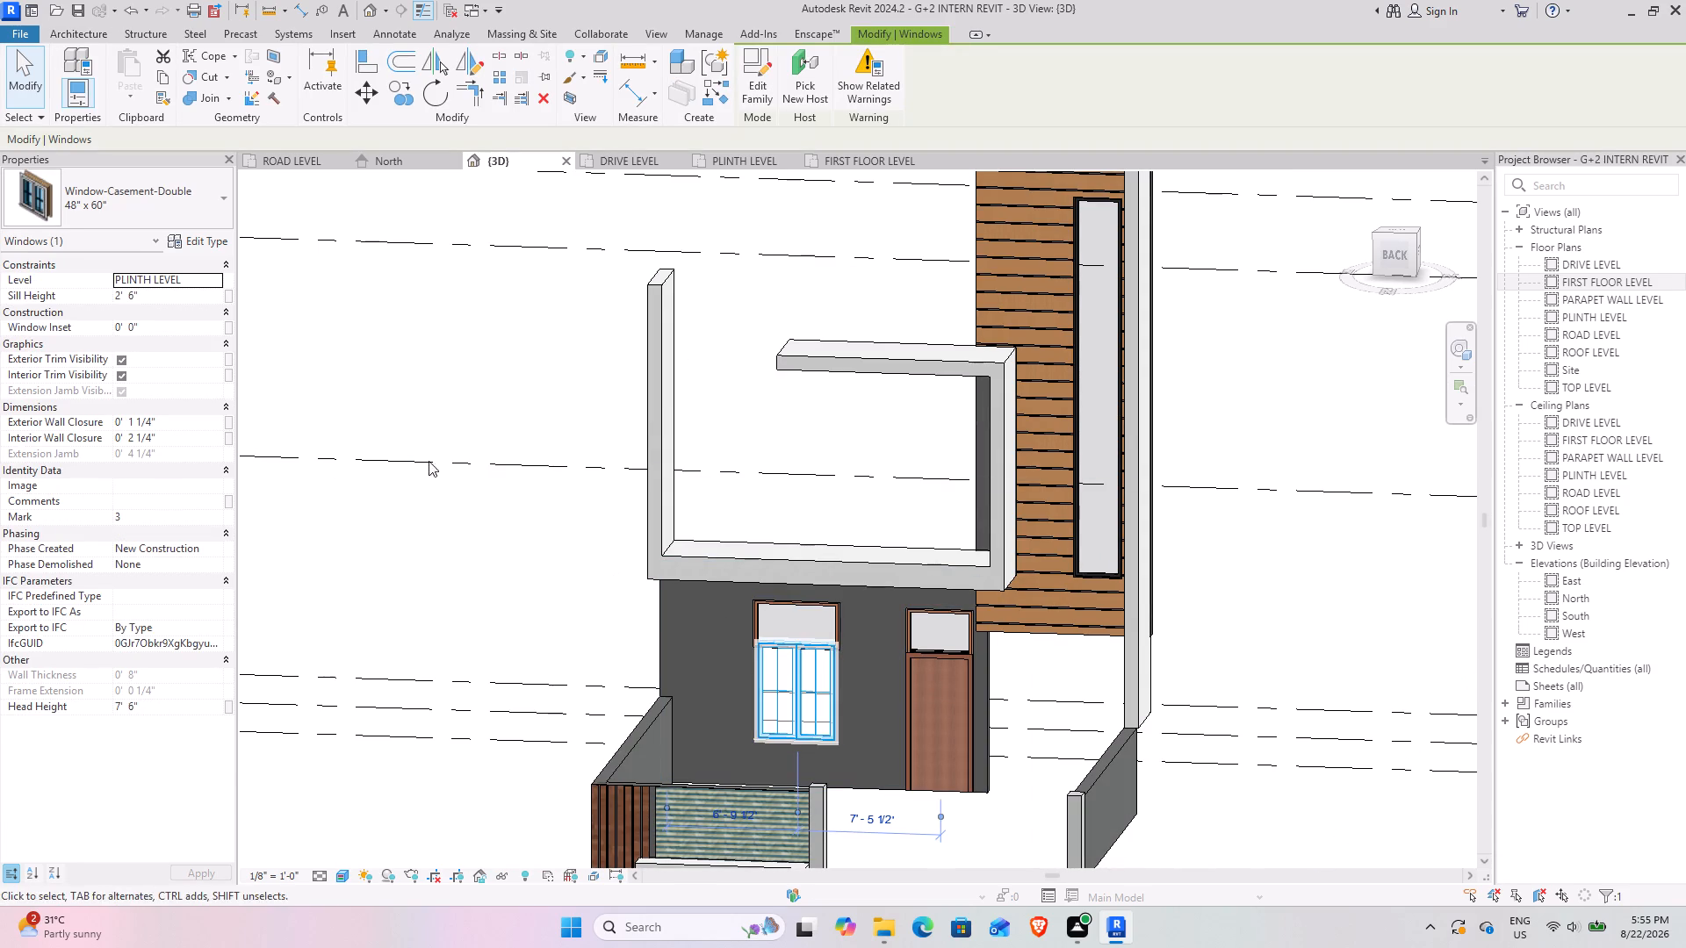
{"action": "left_click", "coordinate": [456, 564]}
{"action": "middle_click_drag", "start_coordinate": [683, 733], "coordinate": [872, 725], "text": "shift"}
{"action": "middle_click_drag", "start_coordinate": [828, 715], "coordinate": [674, 698], "text": "shift"}
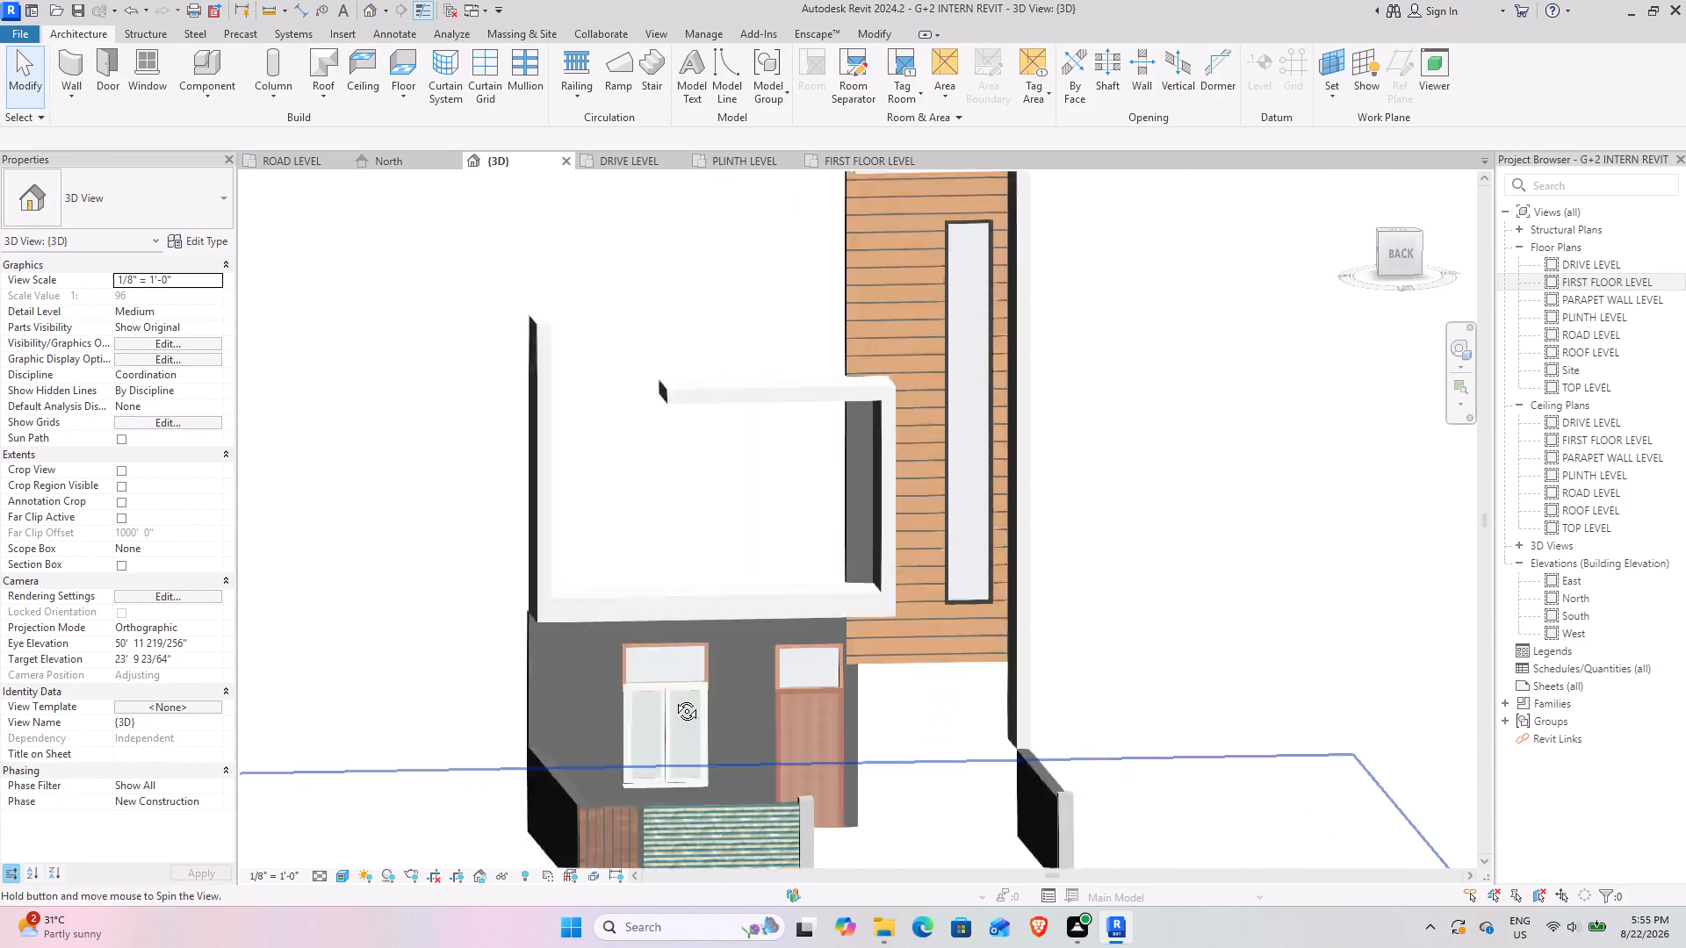
{"action": "middle_click_drag", "start_coordinate": [674, 698], "coordinate": [652, 698], "text": "shift"}
{"action": "scroll", "coordinate": [773, 664], "scroll_direction": "up", "scroll_amount": 8}
{"action": "middle_click_drag", "start_coordinate": [749, 718], "coordinate": [731, 501]}
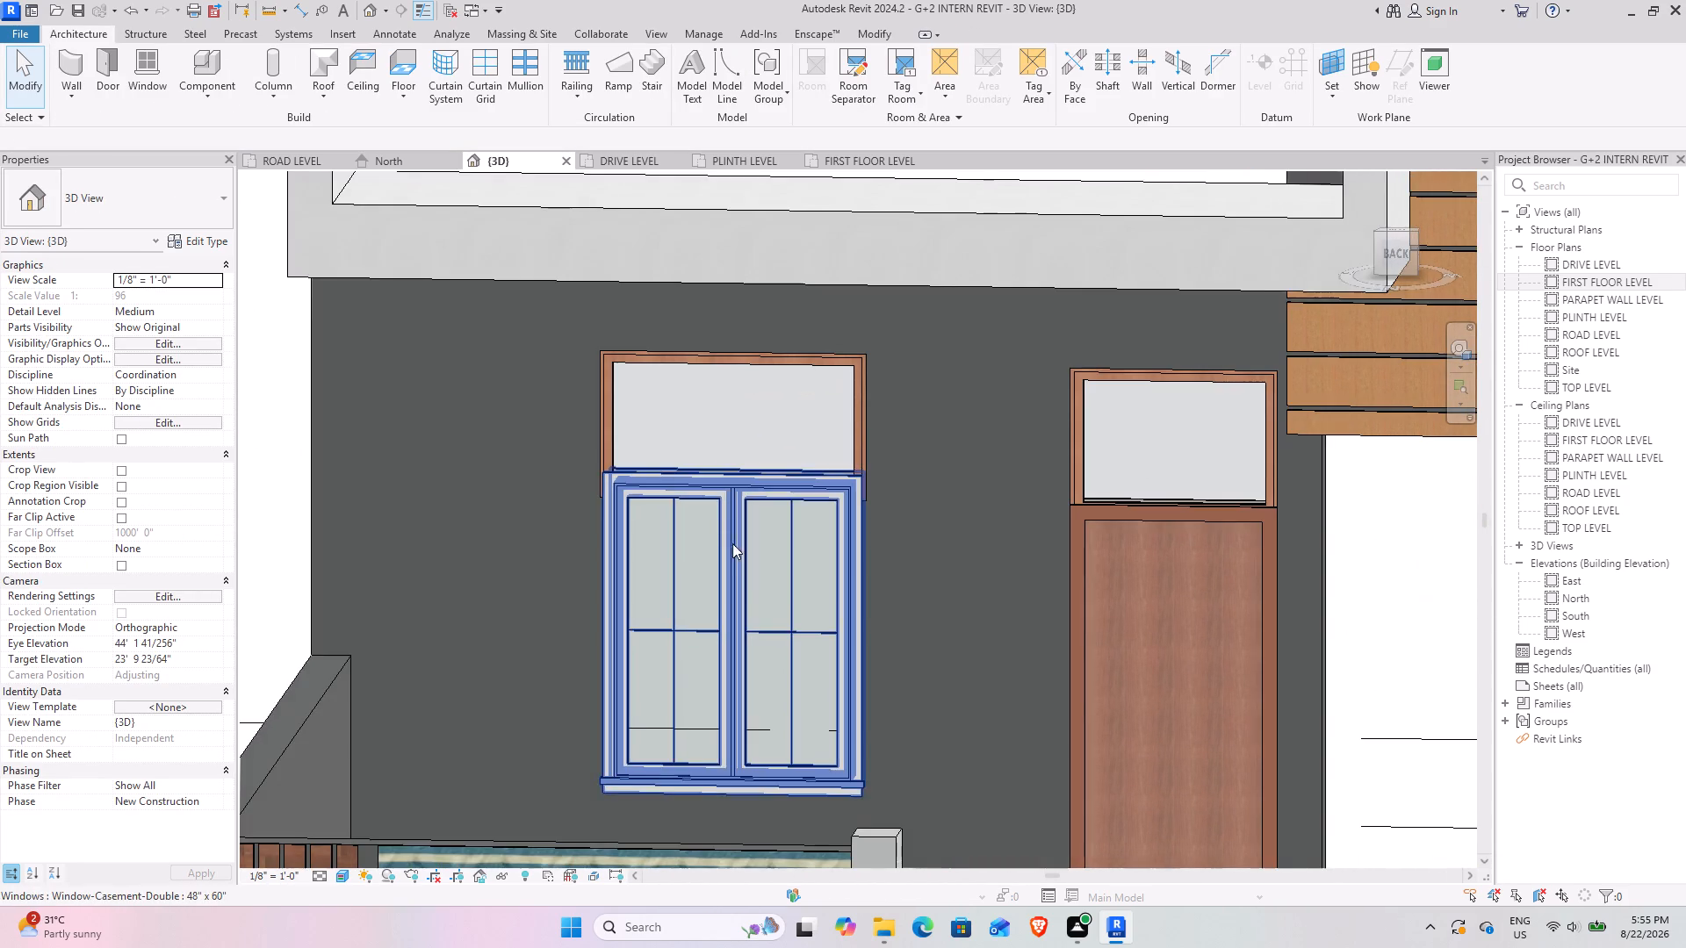
{"action": "scroll", "coordinate": [756, 589], "scroll_direction": "down", "scroll_amount": 3}
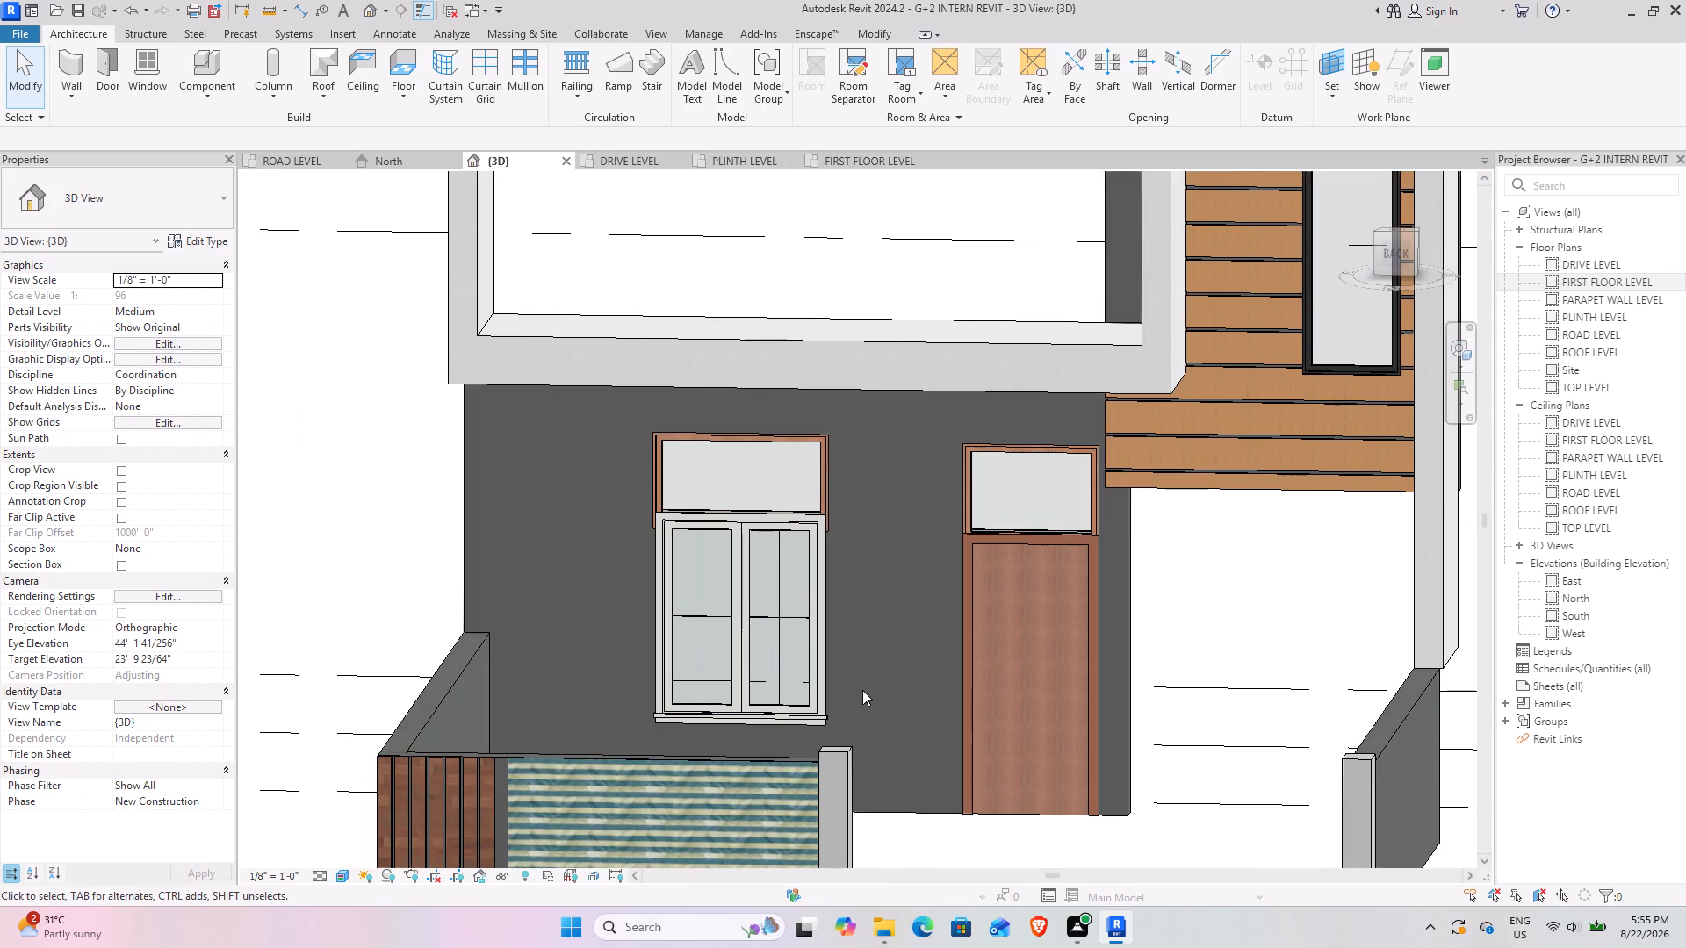
{"action": "middle_click_drag", "start_coordinate": [859, 688], "coordinate": [849, 632], "text": "shift"}
{"action": "middle_click", "coordinate": [849, 636], "text": "shift"}
{"action": "middle_click", "coordinate": [847, 664], "text": "shift"}
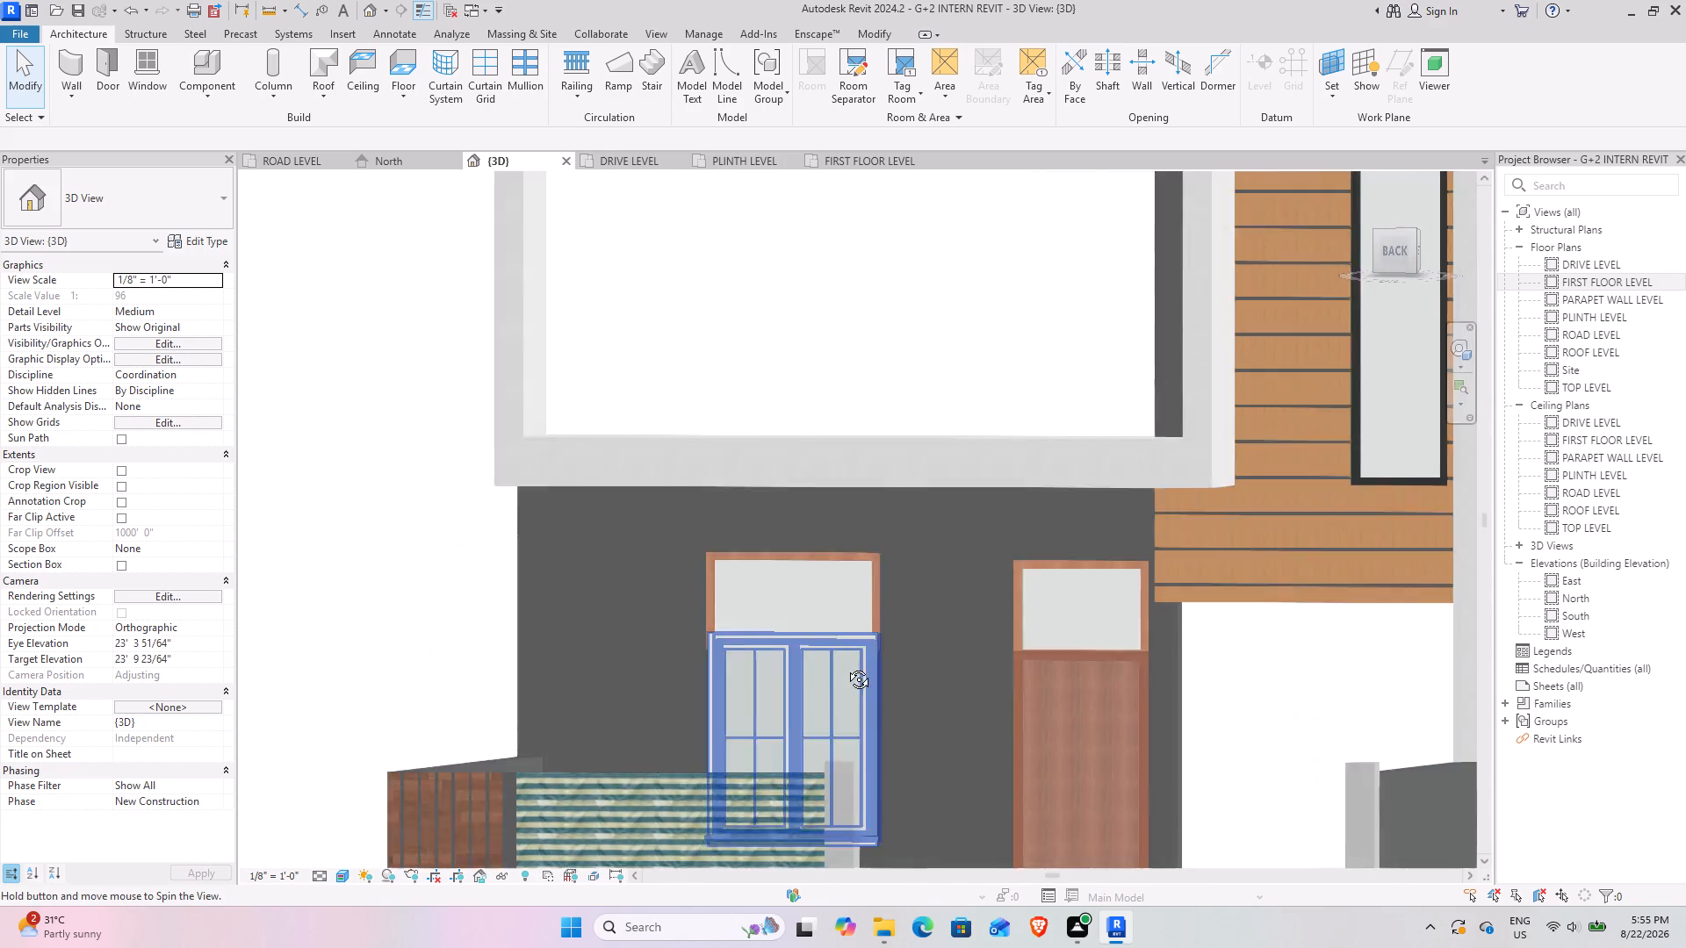
{"action": "scroll", "coordinate": [854, 639], "scroll_direction": "down", "scroll_amount": 4}
{"action": "middle_click", "coordinate": [903, 640], "text": "shift"}
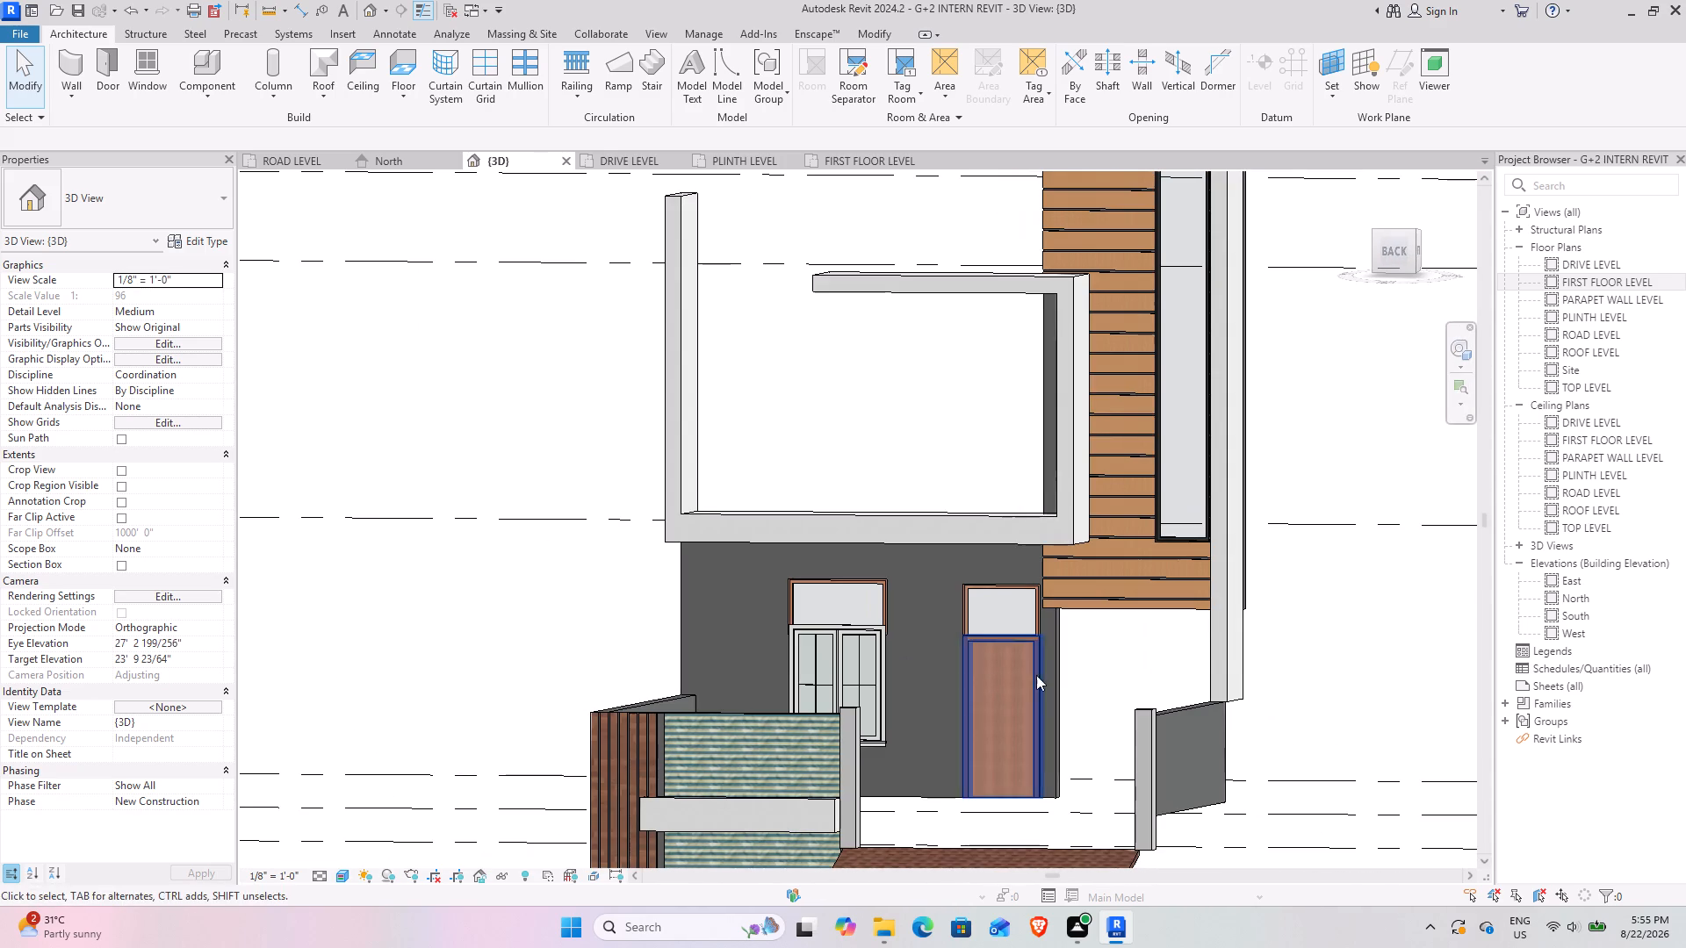
Copy the ground-floor rear wall with its windows and door and paste it aligned to FIRST FLOOR LEVEL.
{"action": "left_click_drag", "start_coordinate": [1099, 684], "coordinate": [760, 622]}
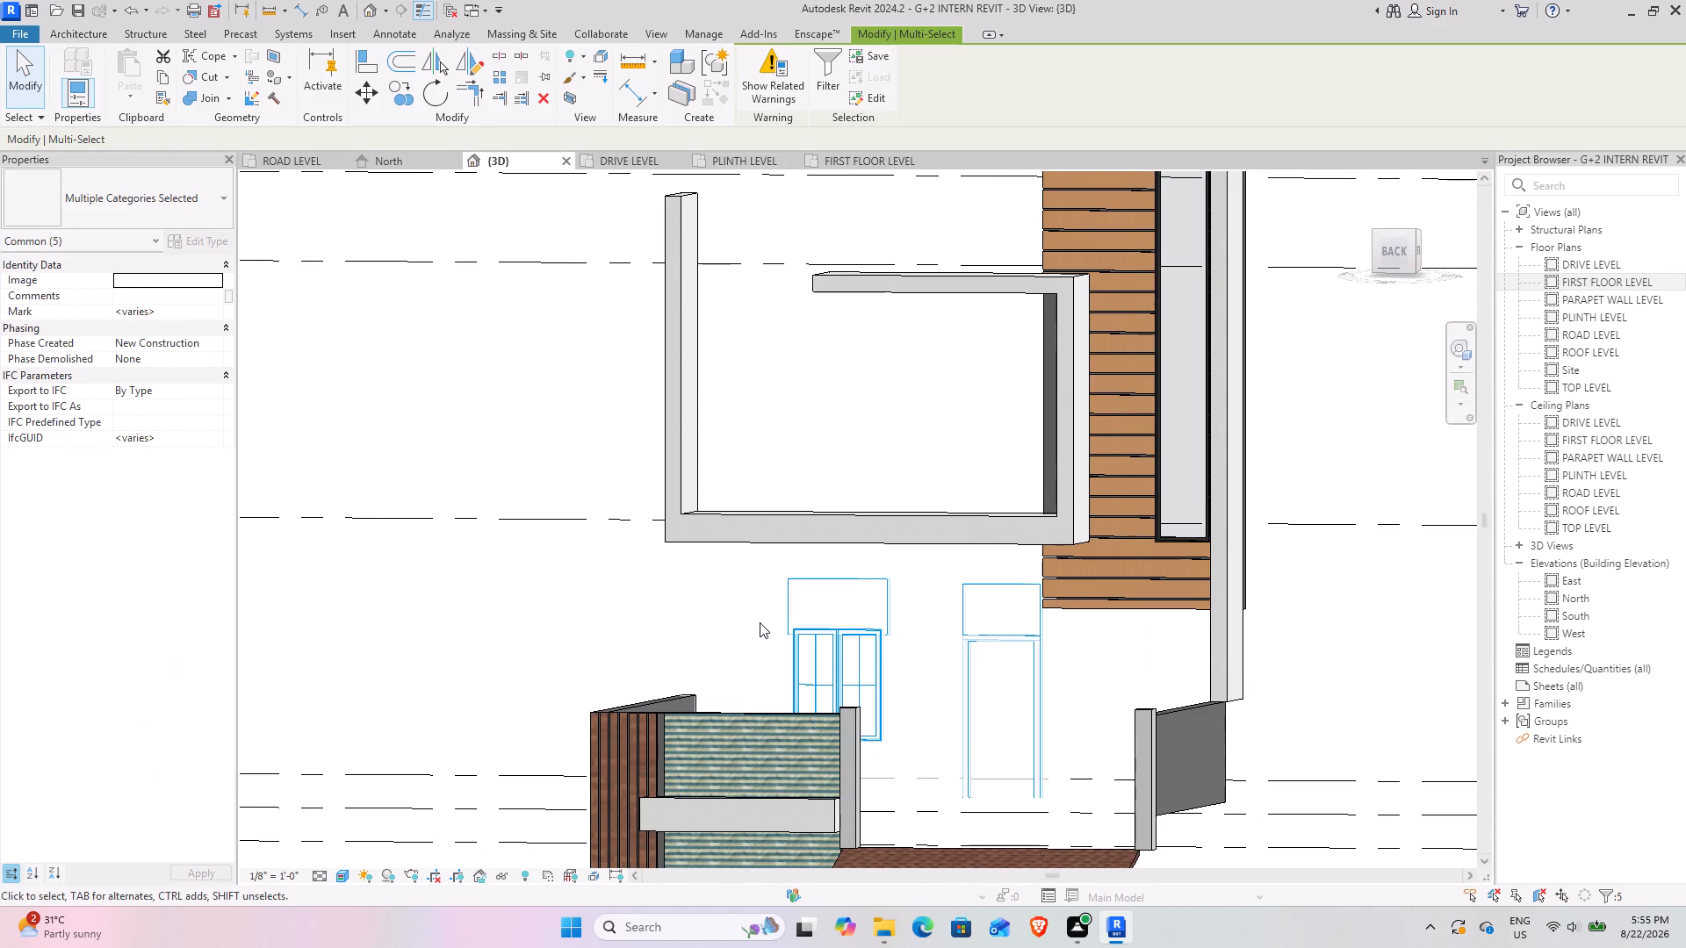
{"action": "left_click", "coordinate": [165, 74]}
{"action": "left_click", "coordinate": [140, 101]}
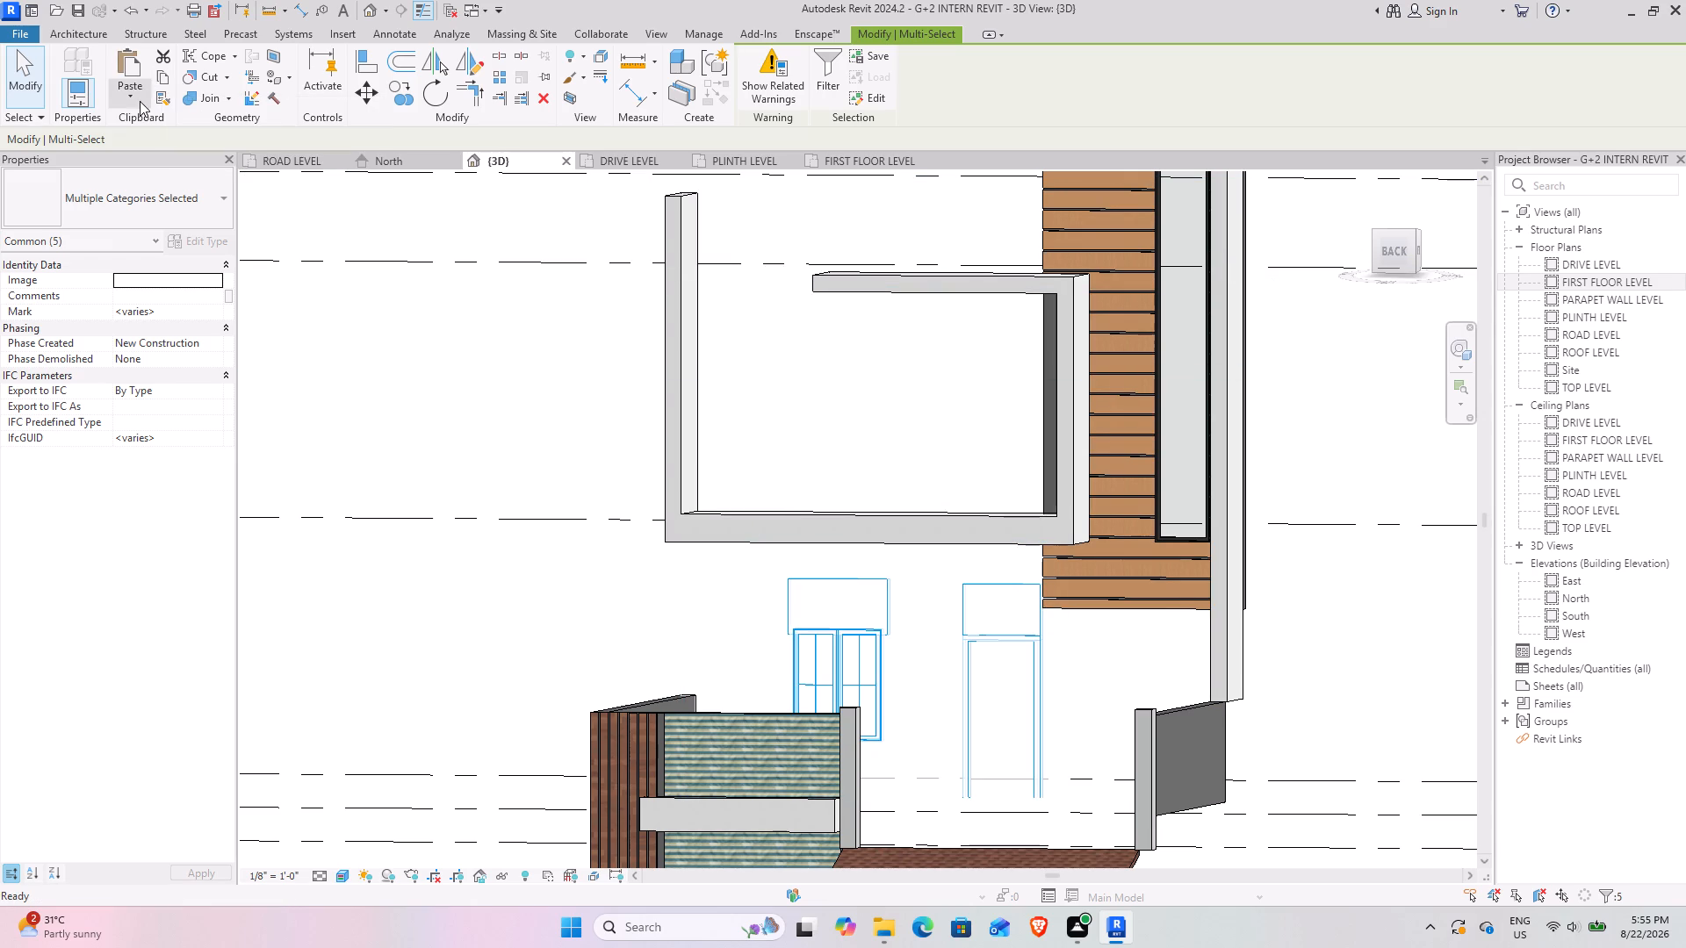
{"action": "left_click", "coordinate": [181, 166]}
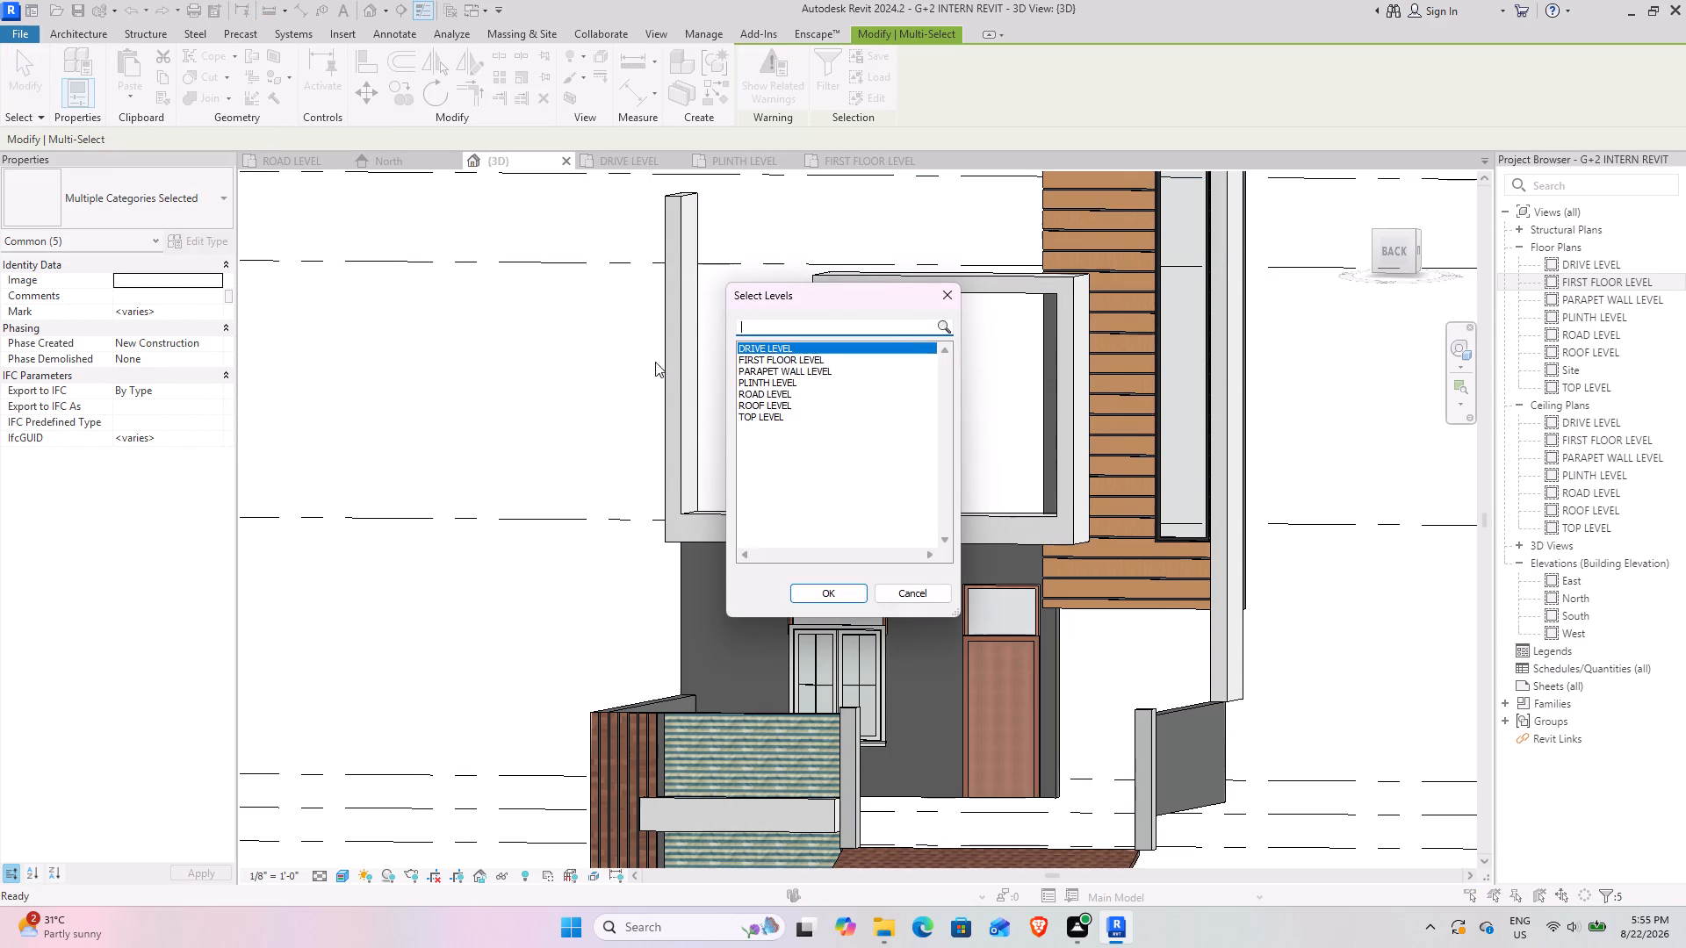
{"action": "left_click", "coordinate": [772, 360]}
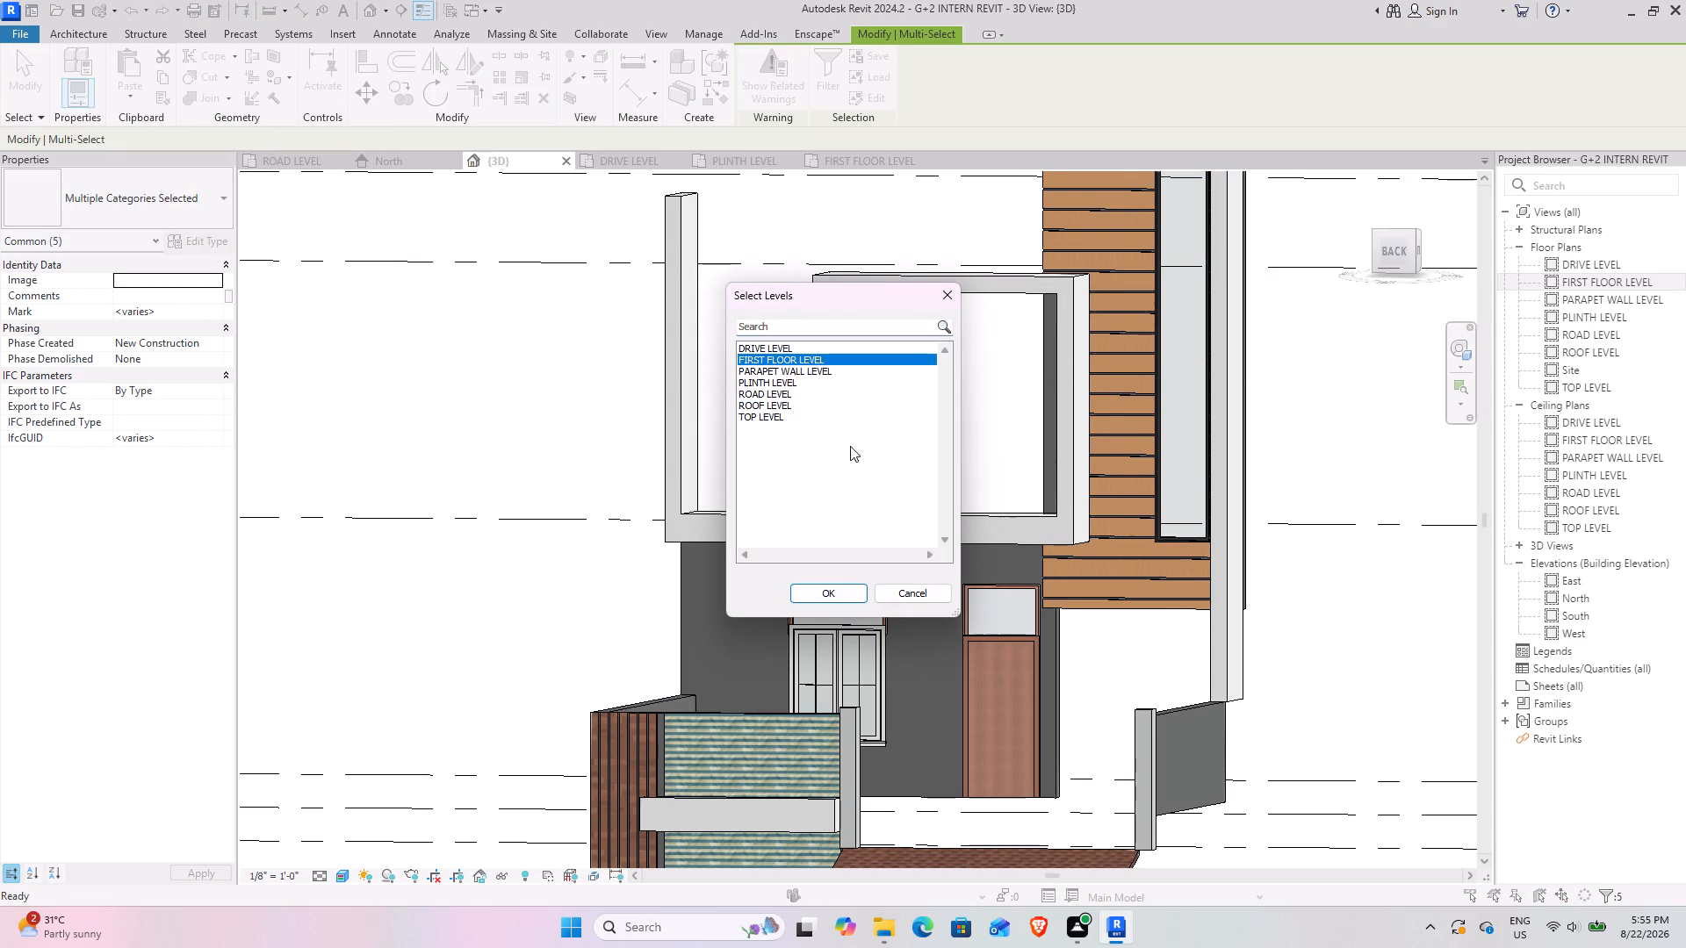
{"action": "left_click", "coordinate": [824, 596]}
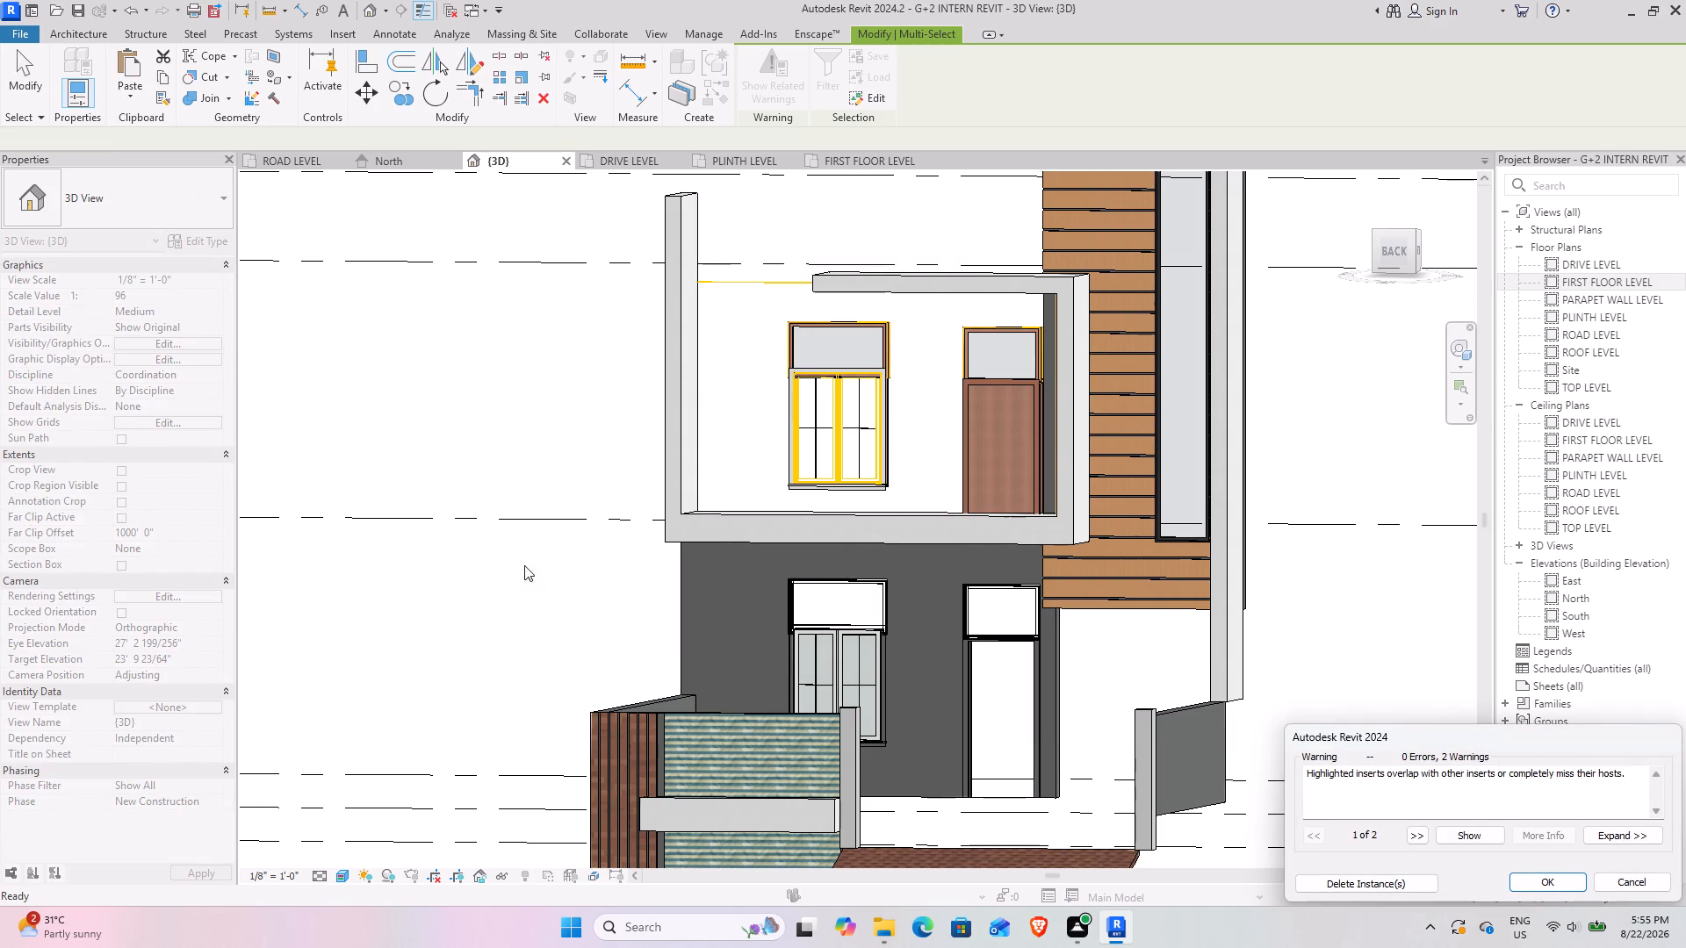
{"action": "left_click", "coordinate": [1549, 884]}
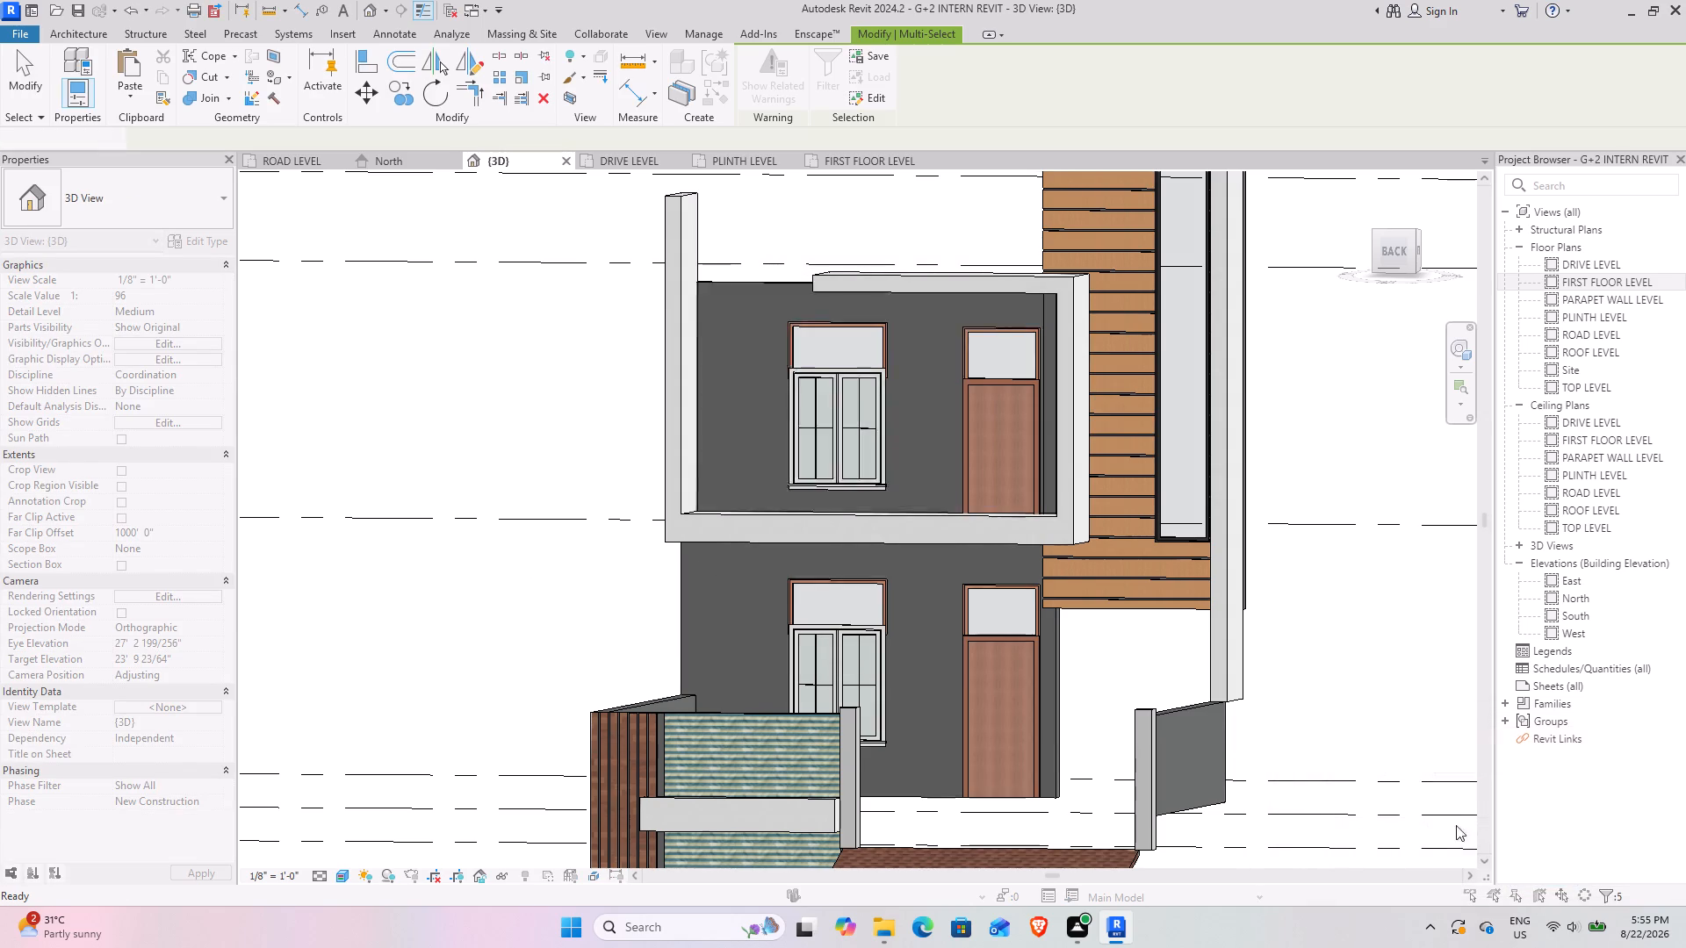
{"action": "left_click", "coordinate": [1397, 665]}
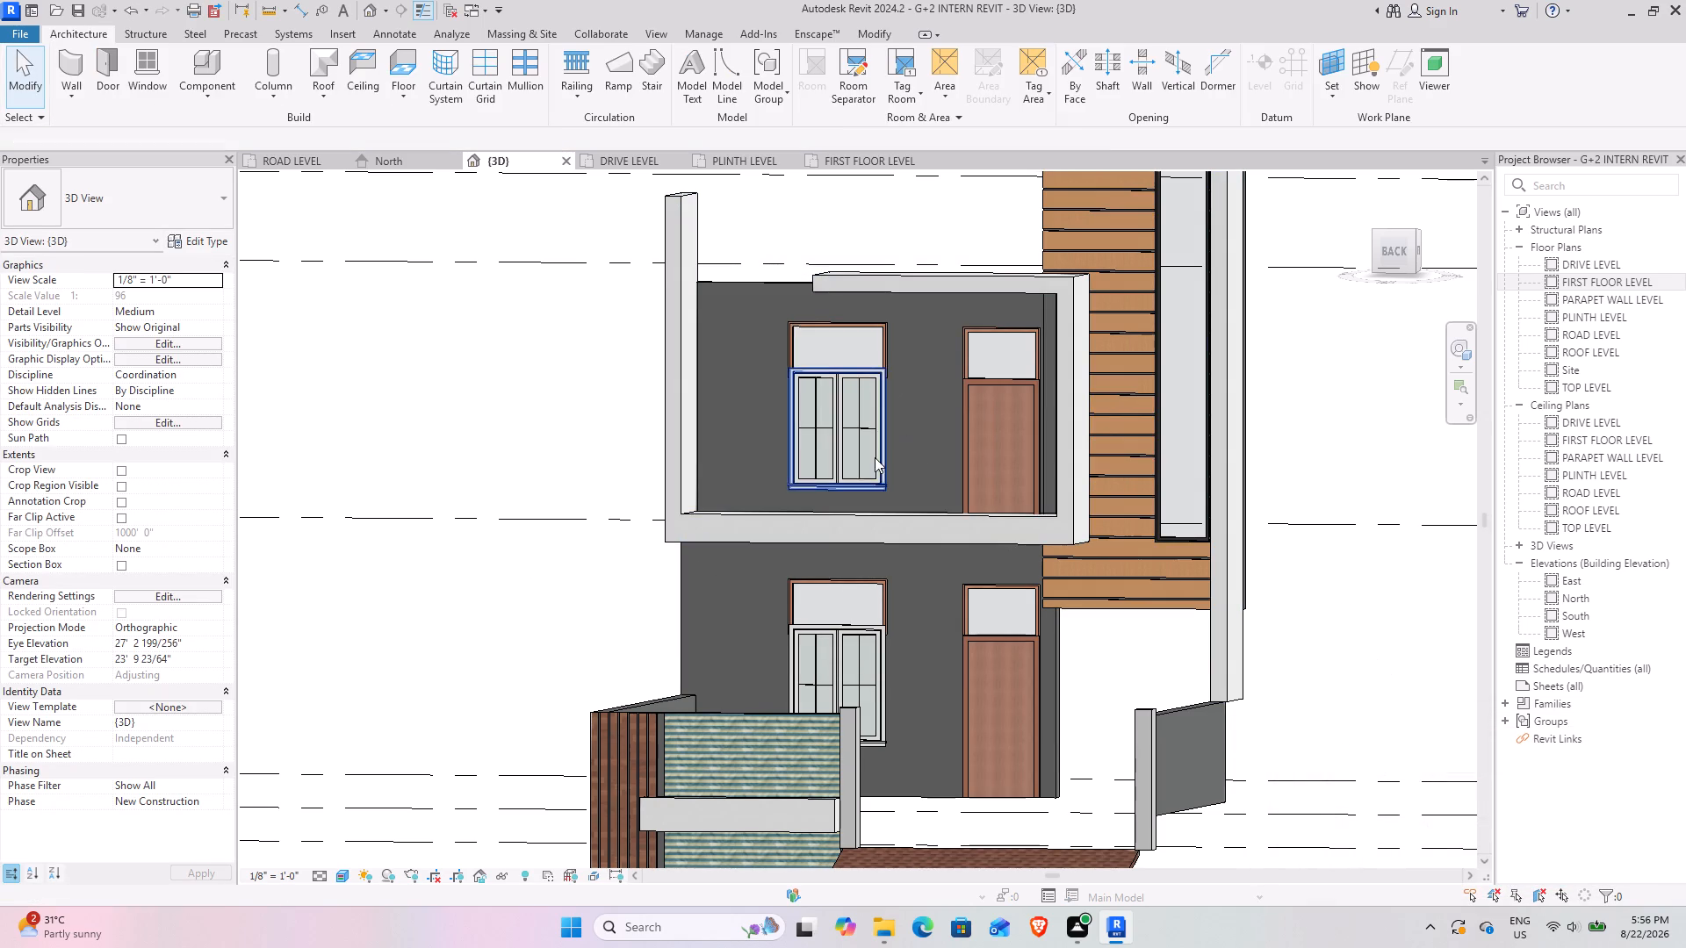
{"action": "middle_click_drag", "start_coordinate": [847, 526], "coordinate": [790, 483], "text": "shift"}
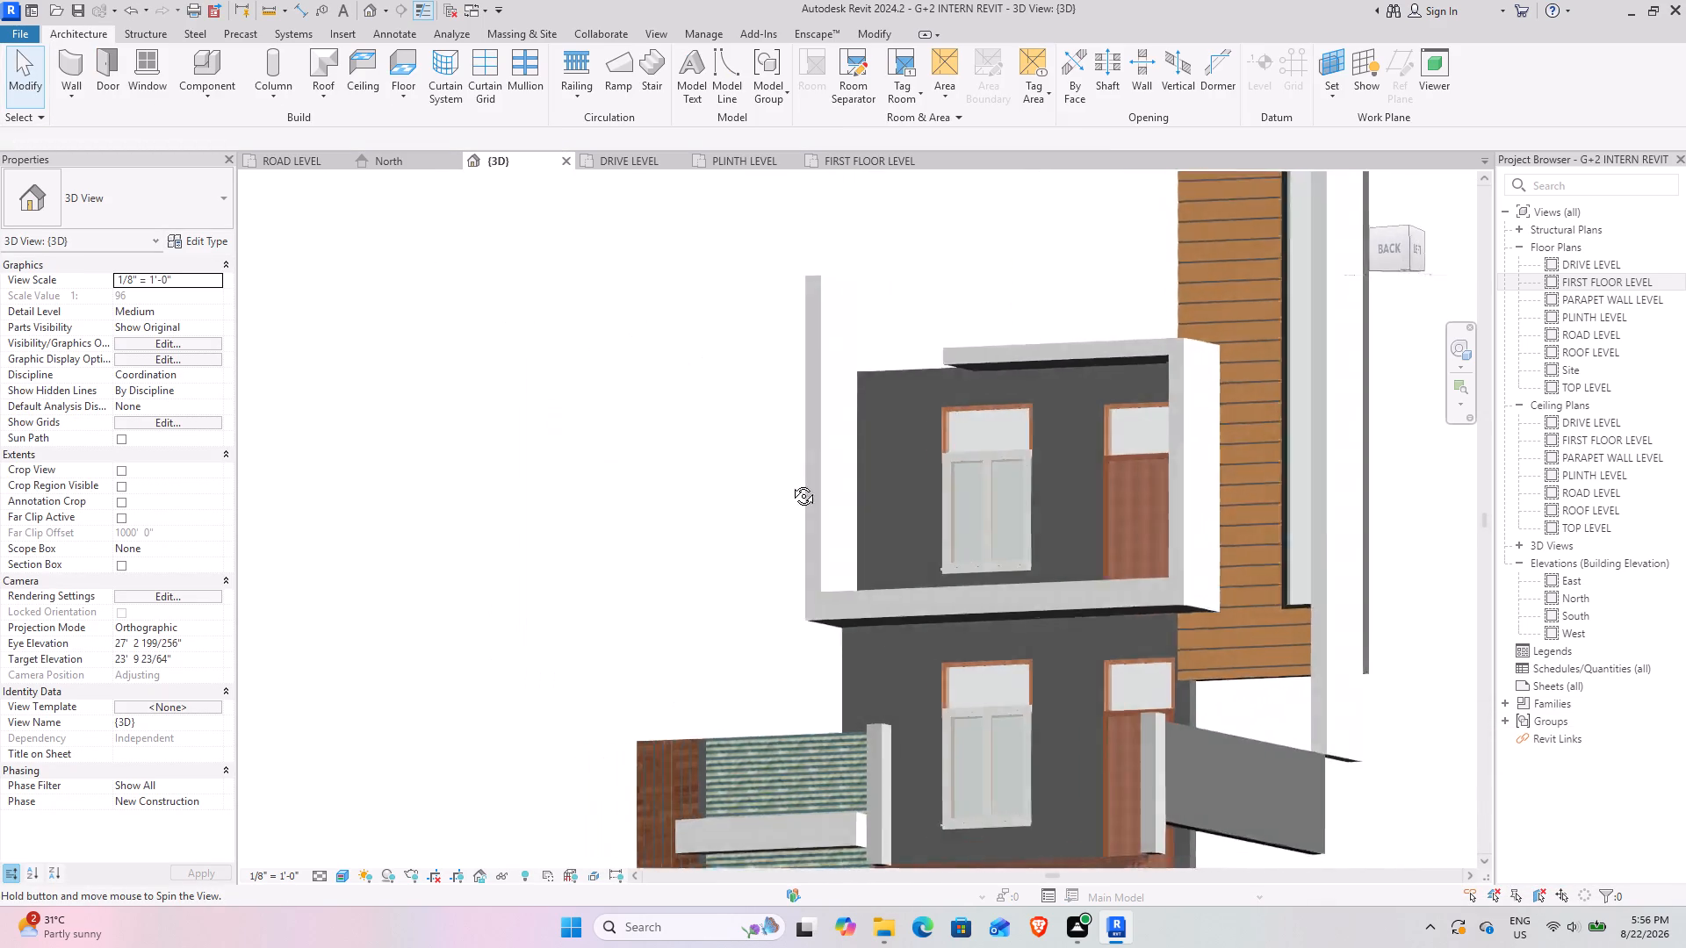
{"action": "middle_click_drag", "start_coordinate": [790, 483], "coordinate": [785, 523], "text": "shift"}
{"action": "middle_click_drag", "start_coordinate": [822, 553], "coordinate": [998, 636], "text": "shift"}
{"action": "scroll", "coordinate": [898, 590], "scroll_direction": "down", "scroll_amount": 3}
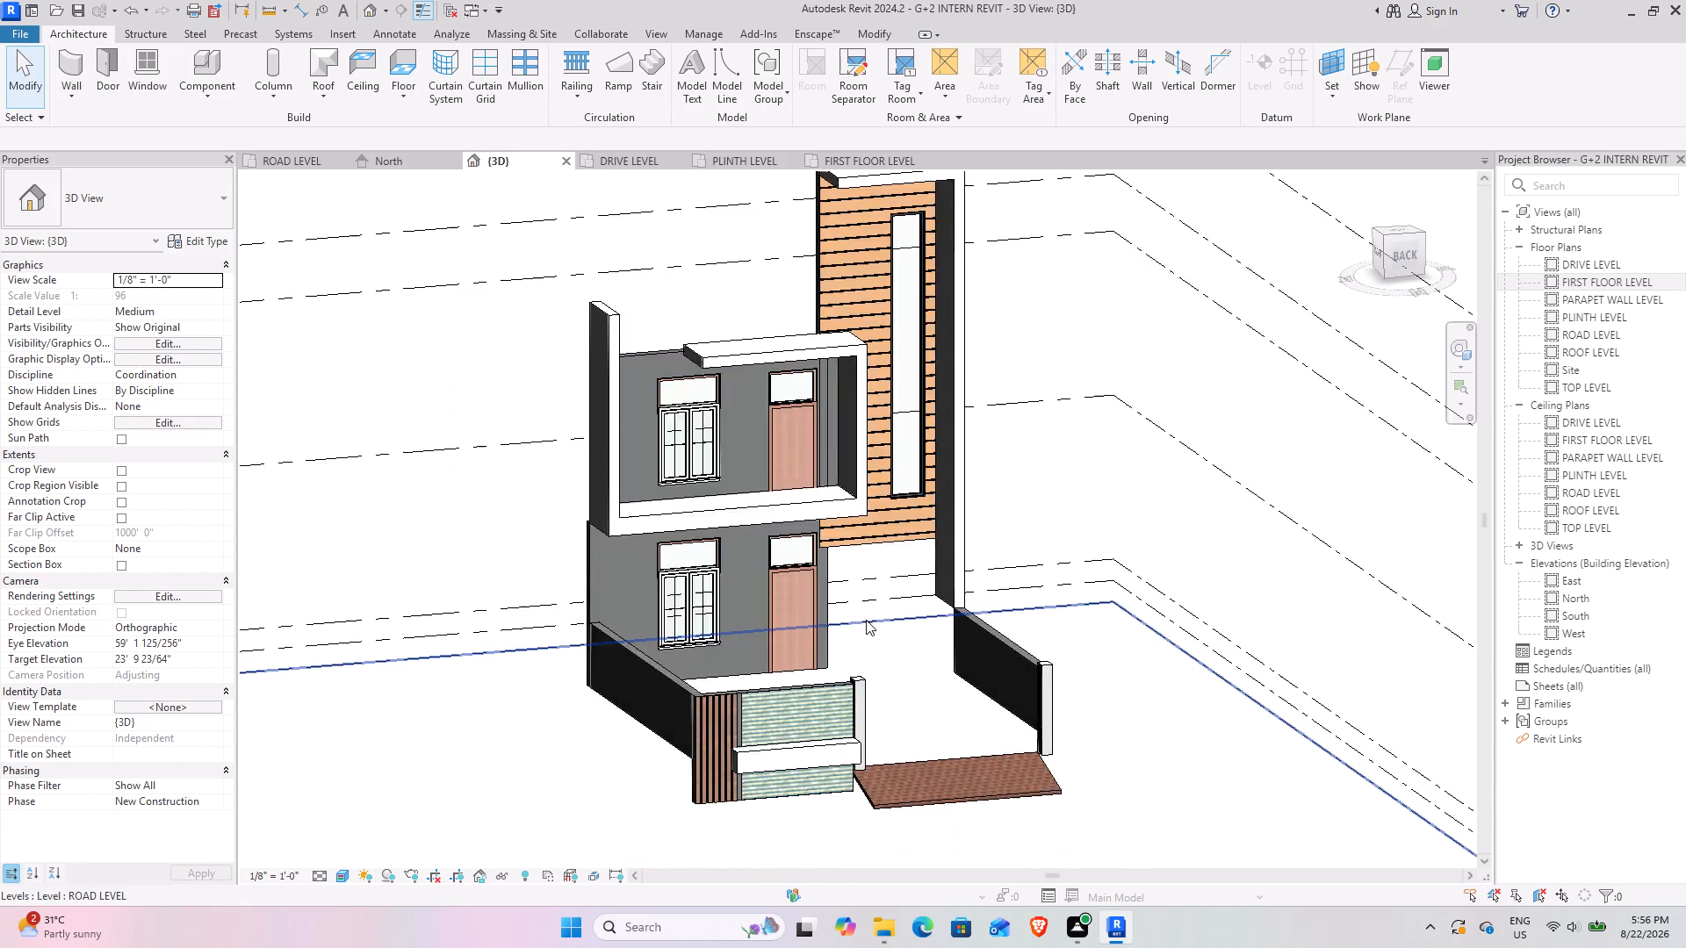
Set the height of the Fixed 36" x30" window type, used above the rear doors, to 2' 0".
{"action": "middle_click_drag", "start_coordinate": [866, 620], "coordinate": [787, 543], "text": "shift"}
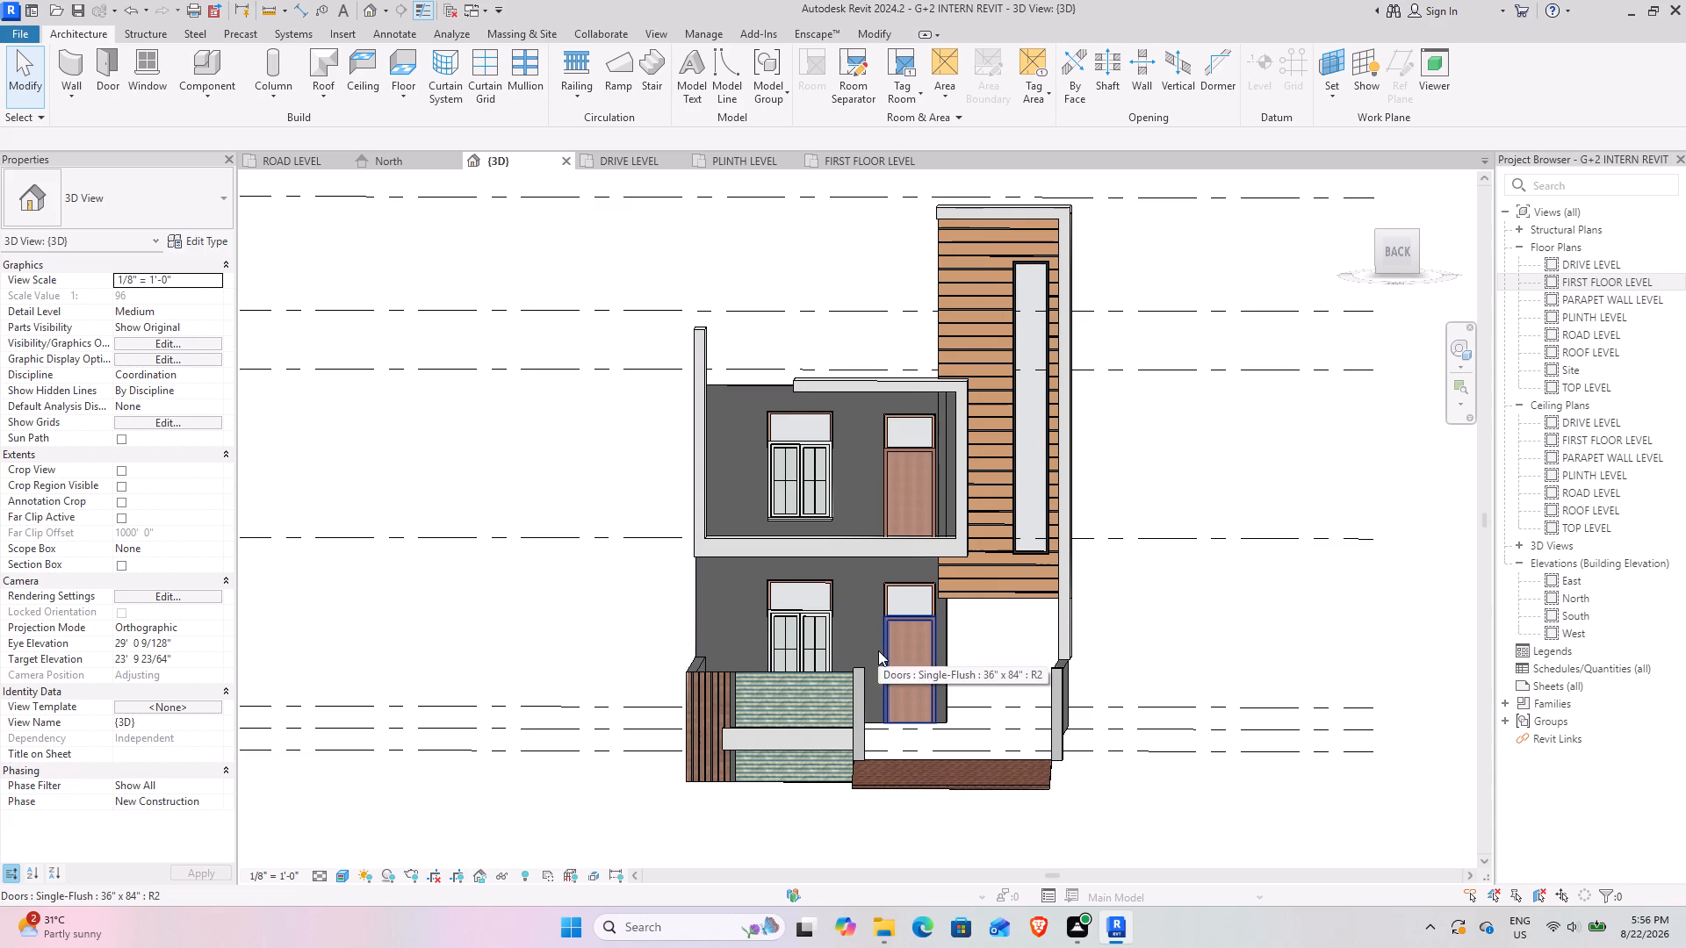
{"action": "left_click", "coordinate": [902, 582]}
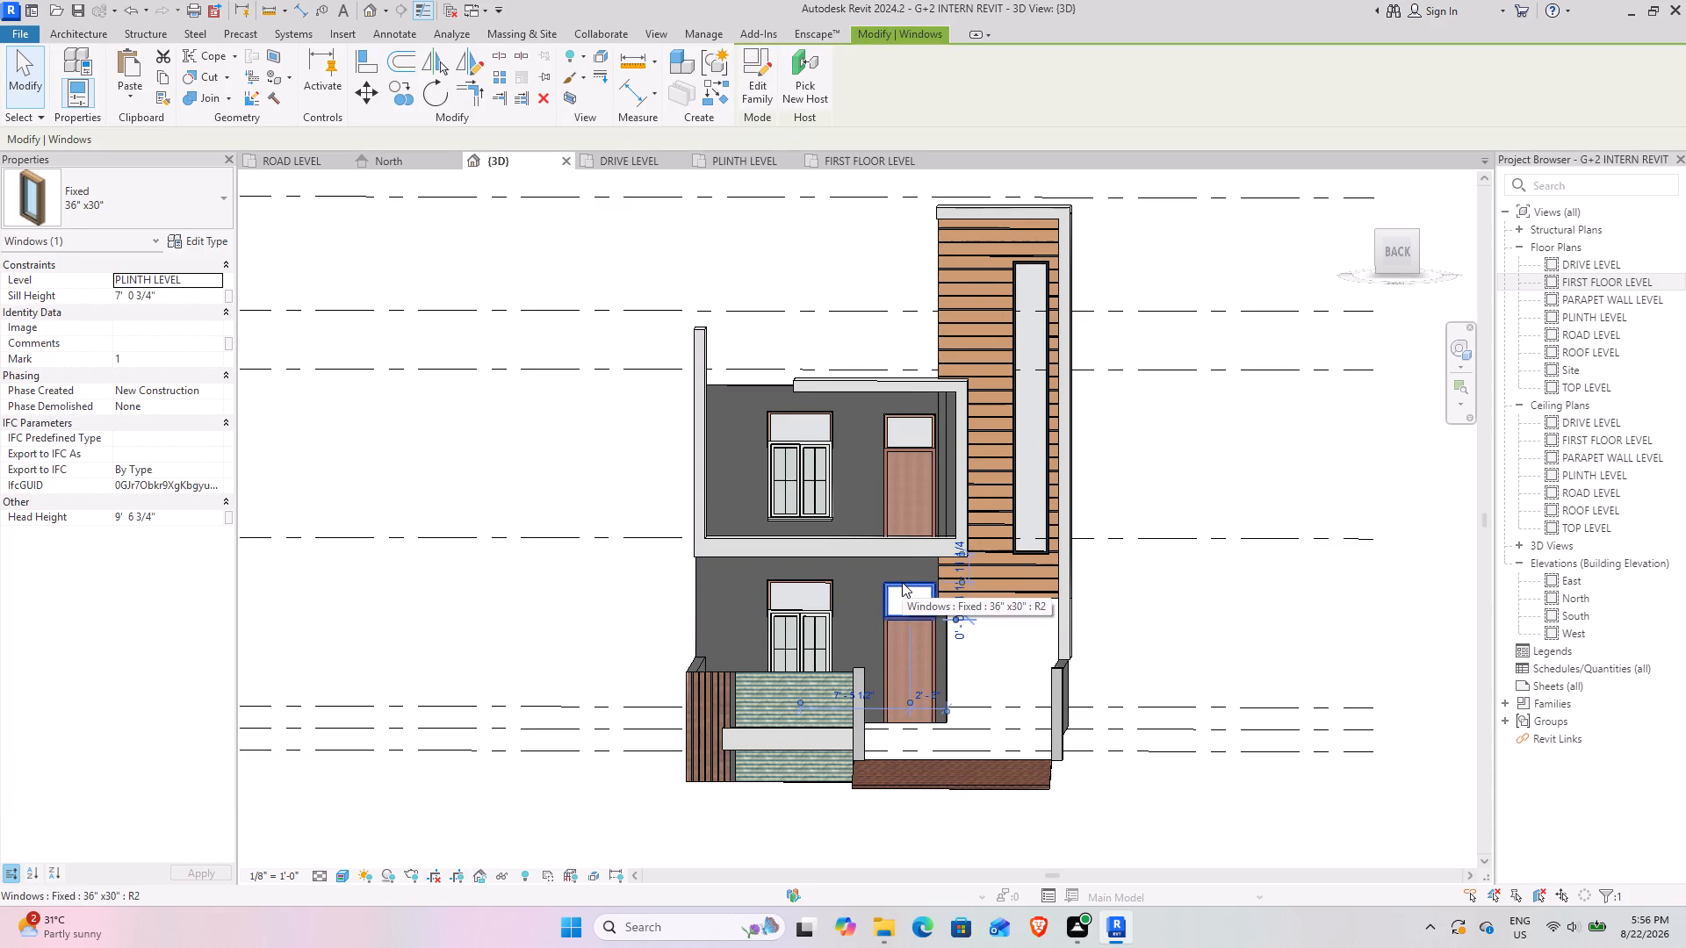
{"action": "scroll", "coordinate": [921, 596], "scroll_direction": "up", "scroll_amount": 3}
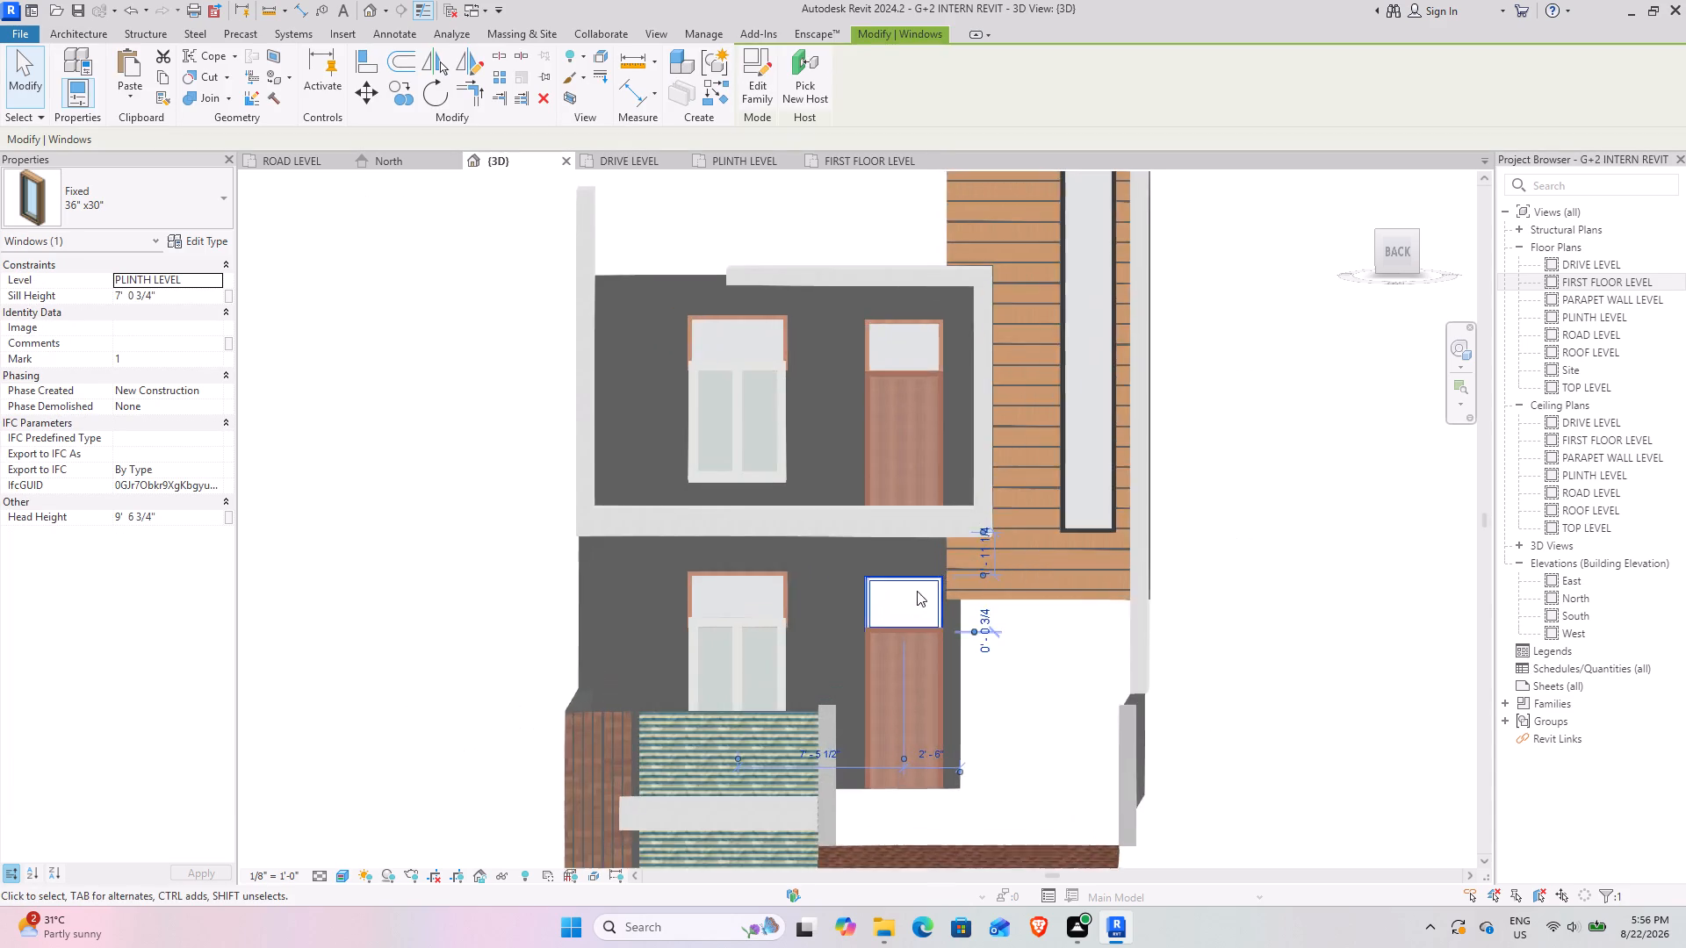
{"action": "scroll", "coordinate": [917, 591], "scroll_direction": "up", "scroll_amount": 4}
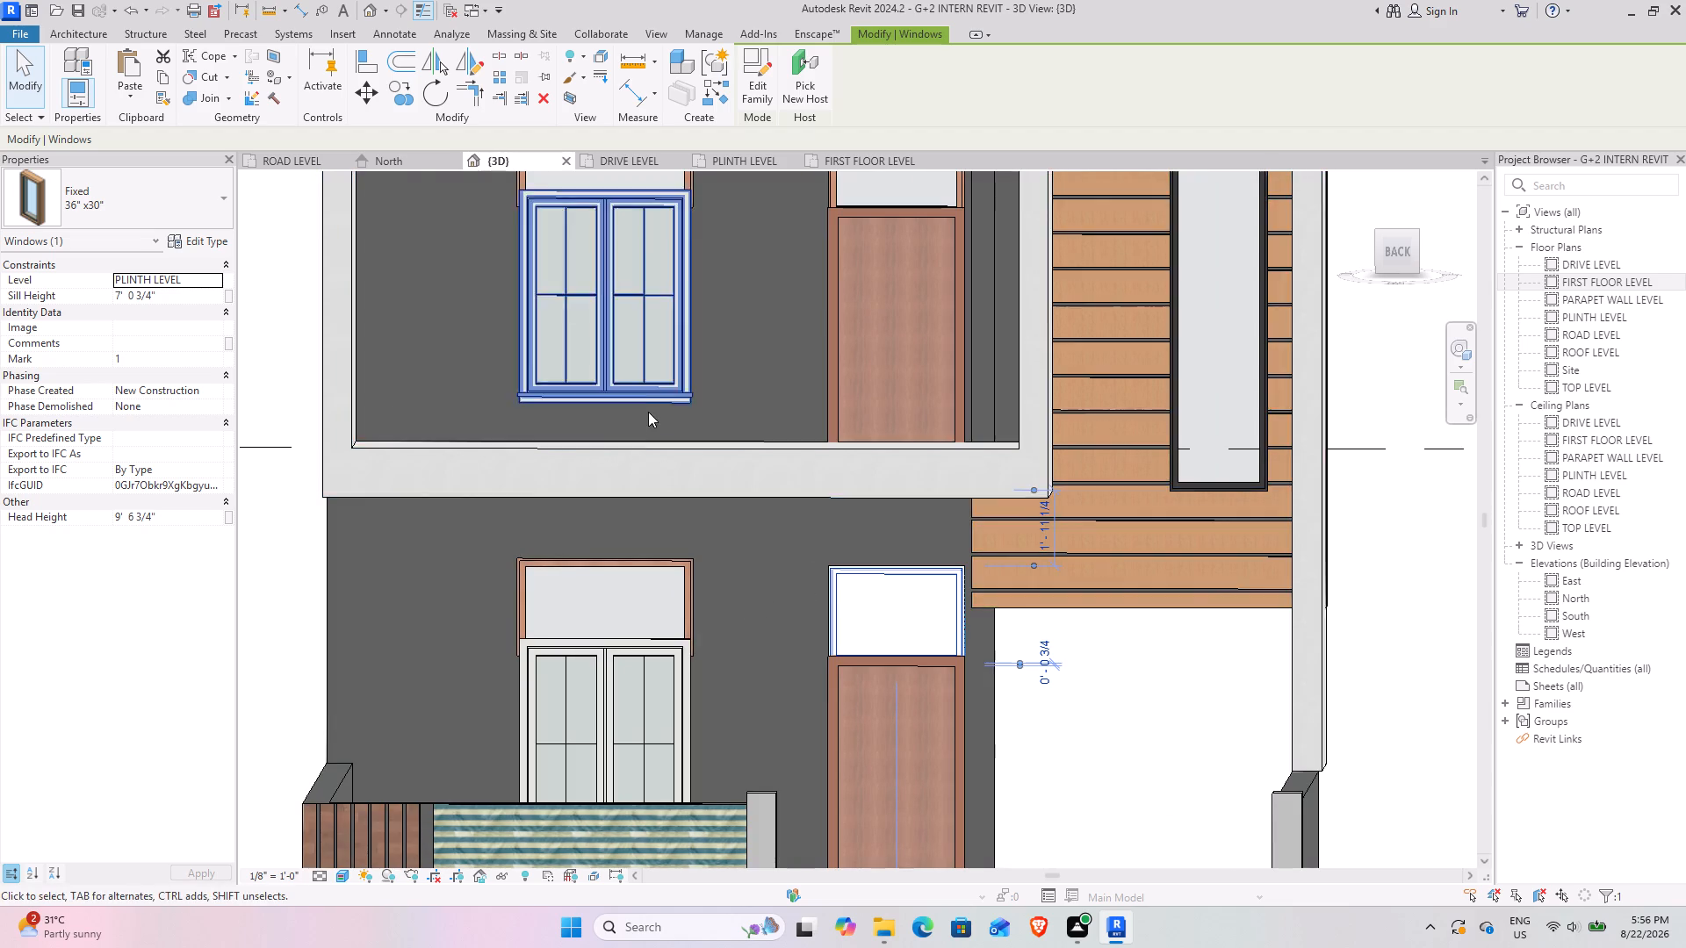
{"action": "scroll", "coordinate": [648, 412], "scroll_direction": "down", "scroll_amount": 3}
{"action": "middle_click_drag", "start_coordinate": [645, 494], "coordinate": [614, 570]}
{"action": "left_click", "coordinate": [196, 241]}
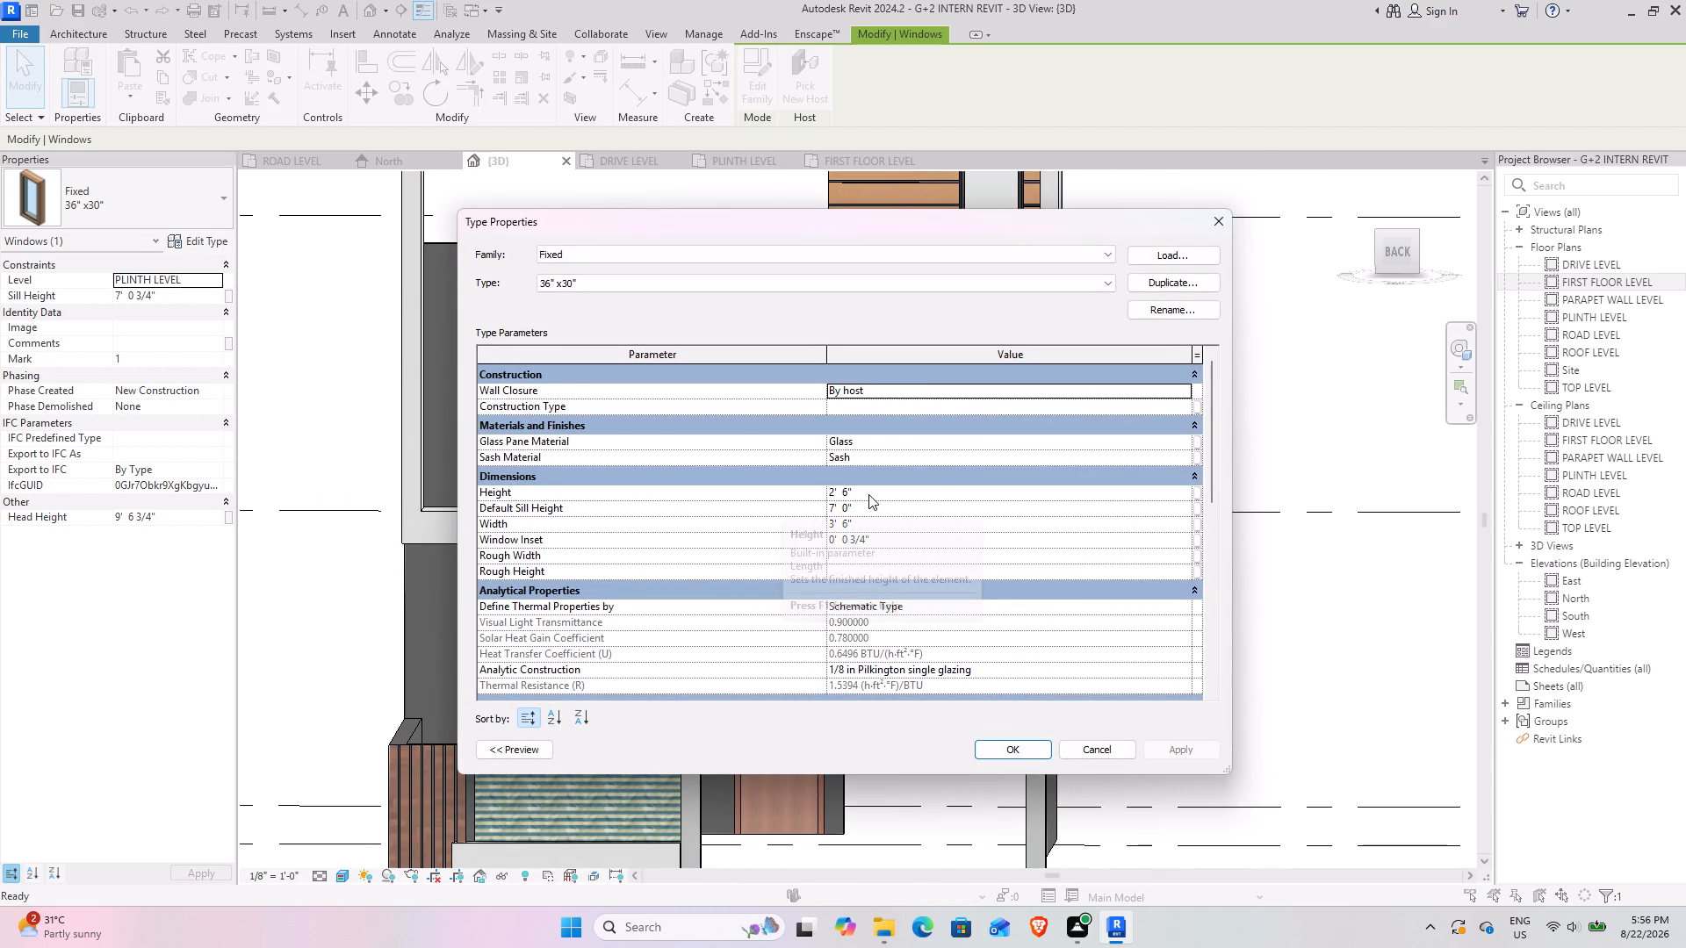
{"action": "left_click", "coordinate": [870, 494]}
{"action": "key", "text": "2"}
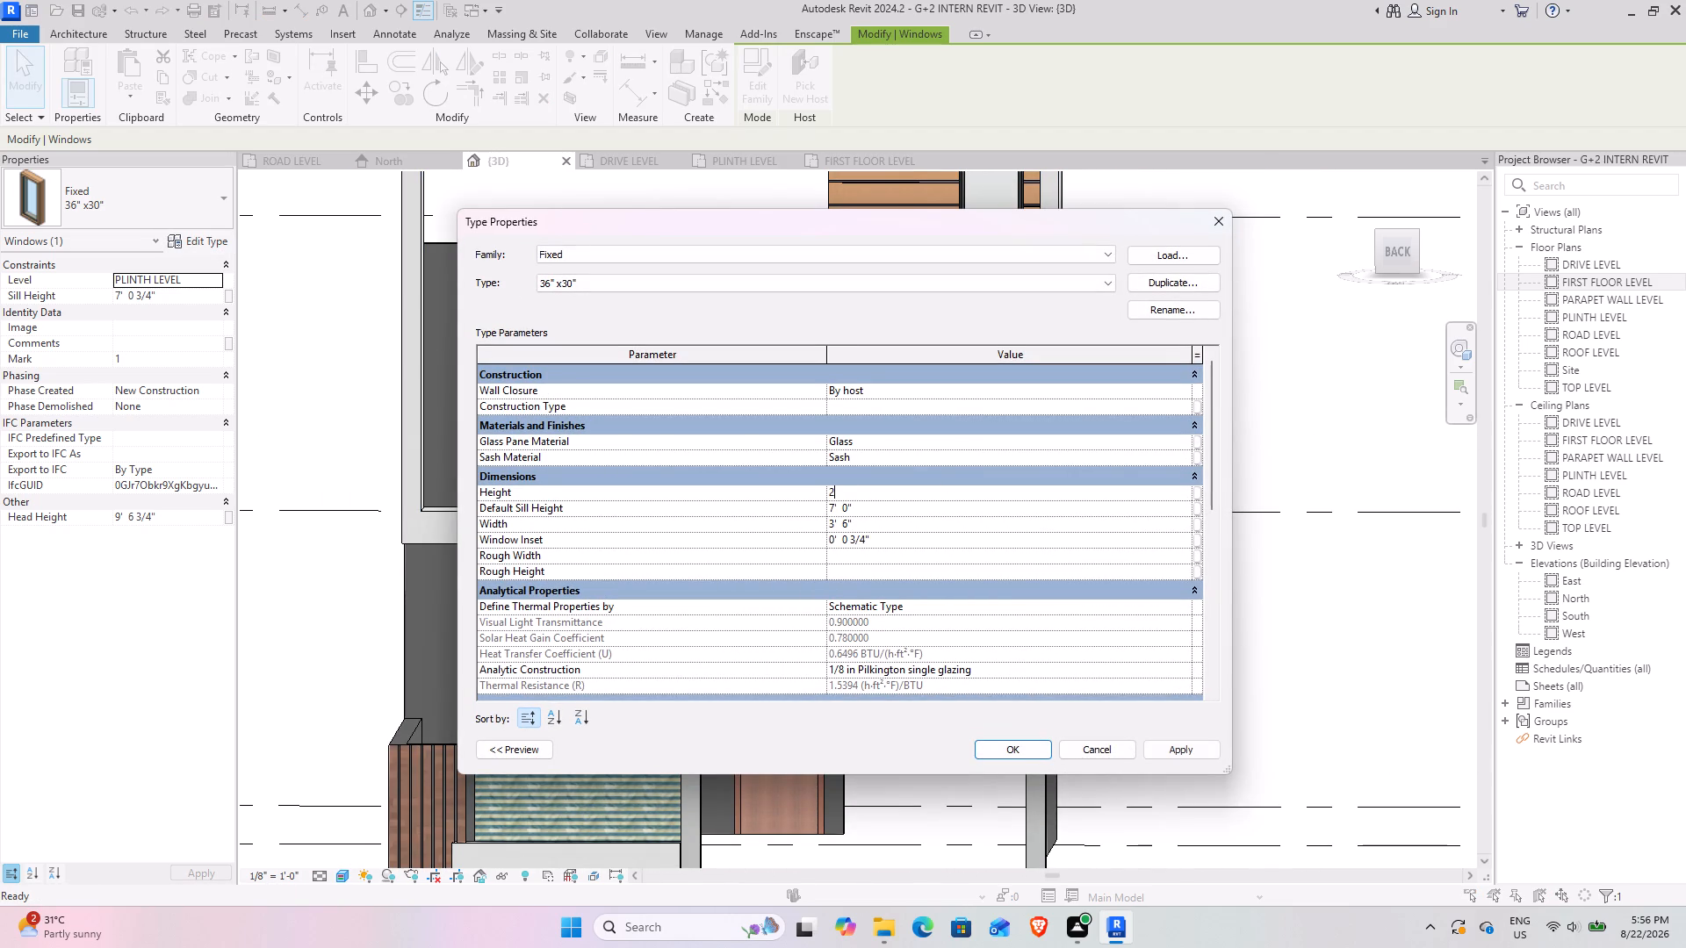
{"action": "key", "text": "Return"}
{"action": "left_click", "coordinate": [1202, 748]}
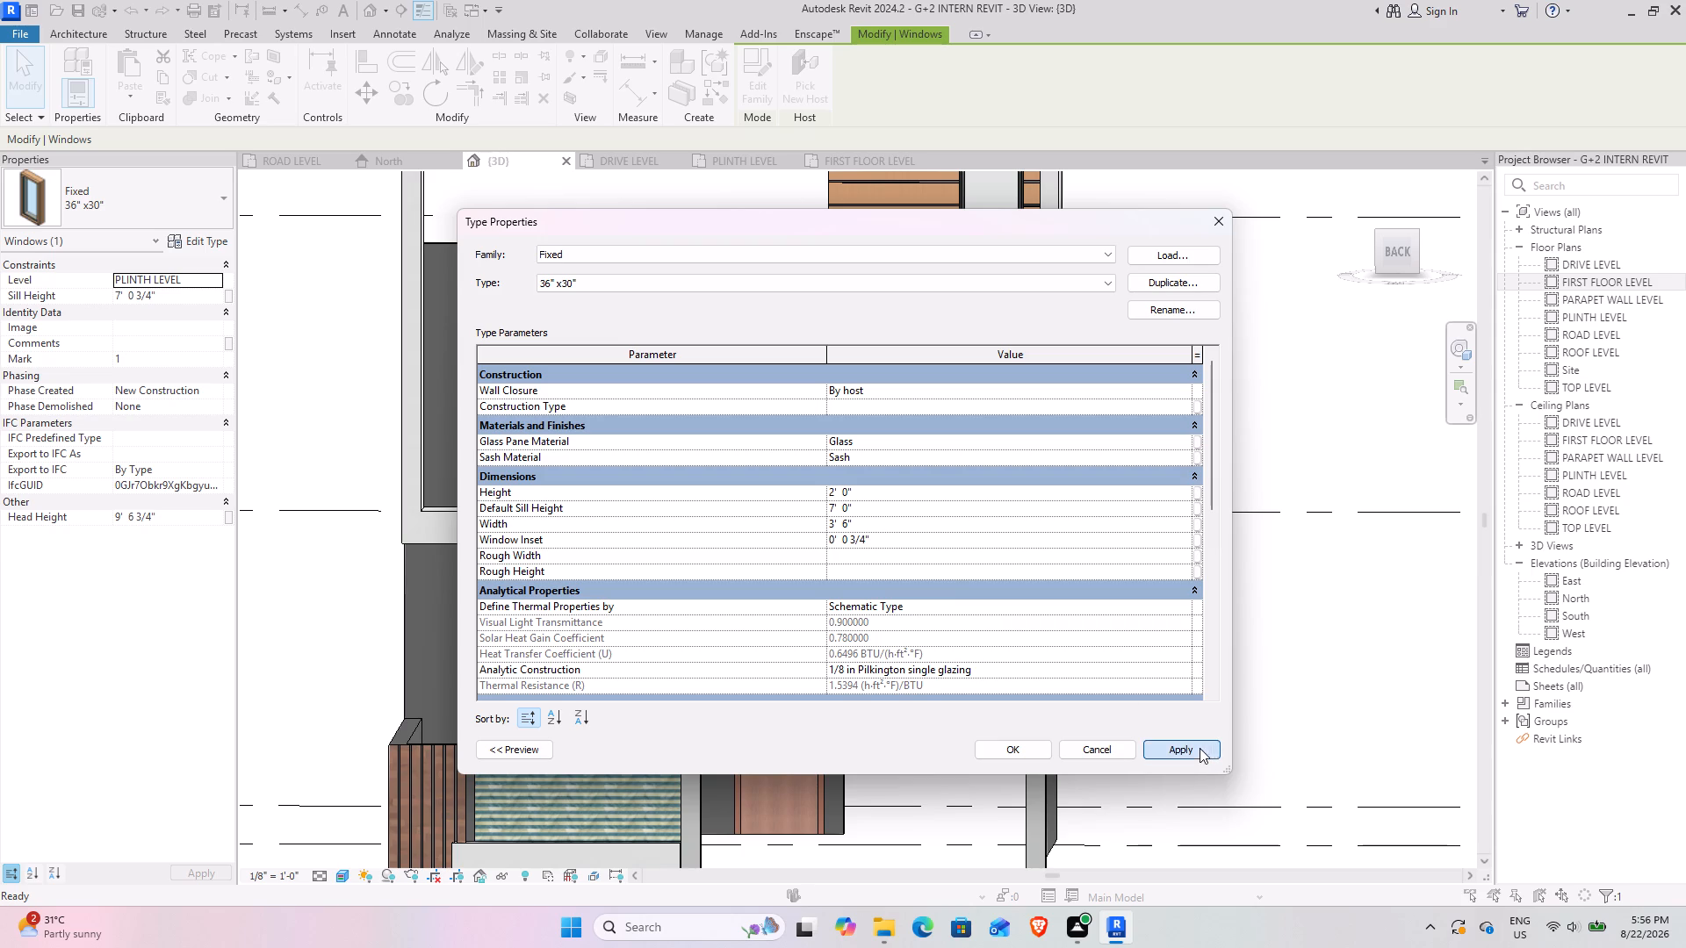
{"action": "left_click", "coordinate": [1010, 750]}
{"action": "left_click", "coordinate": [1179, 712]}
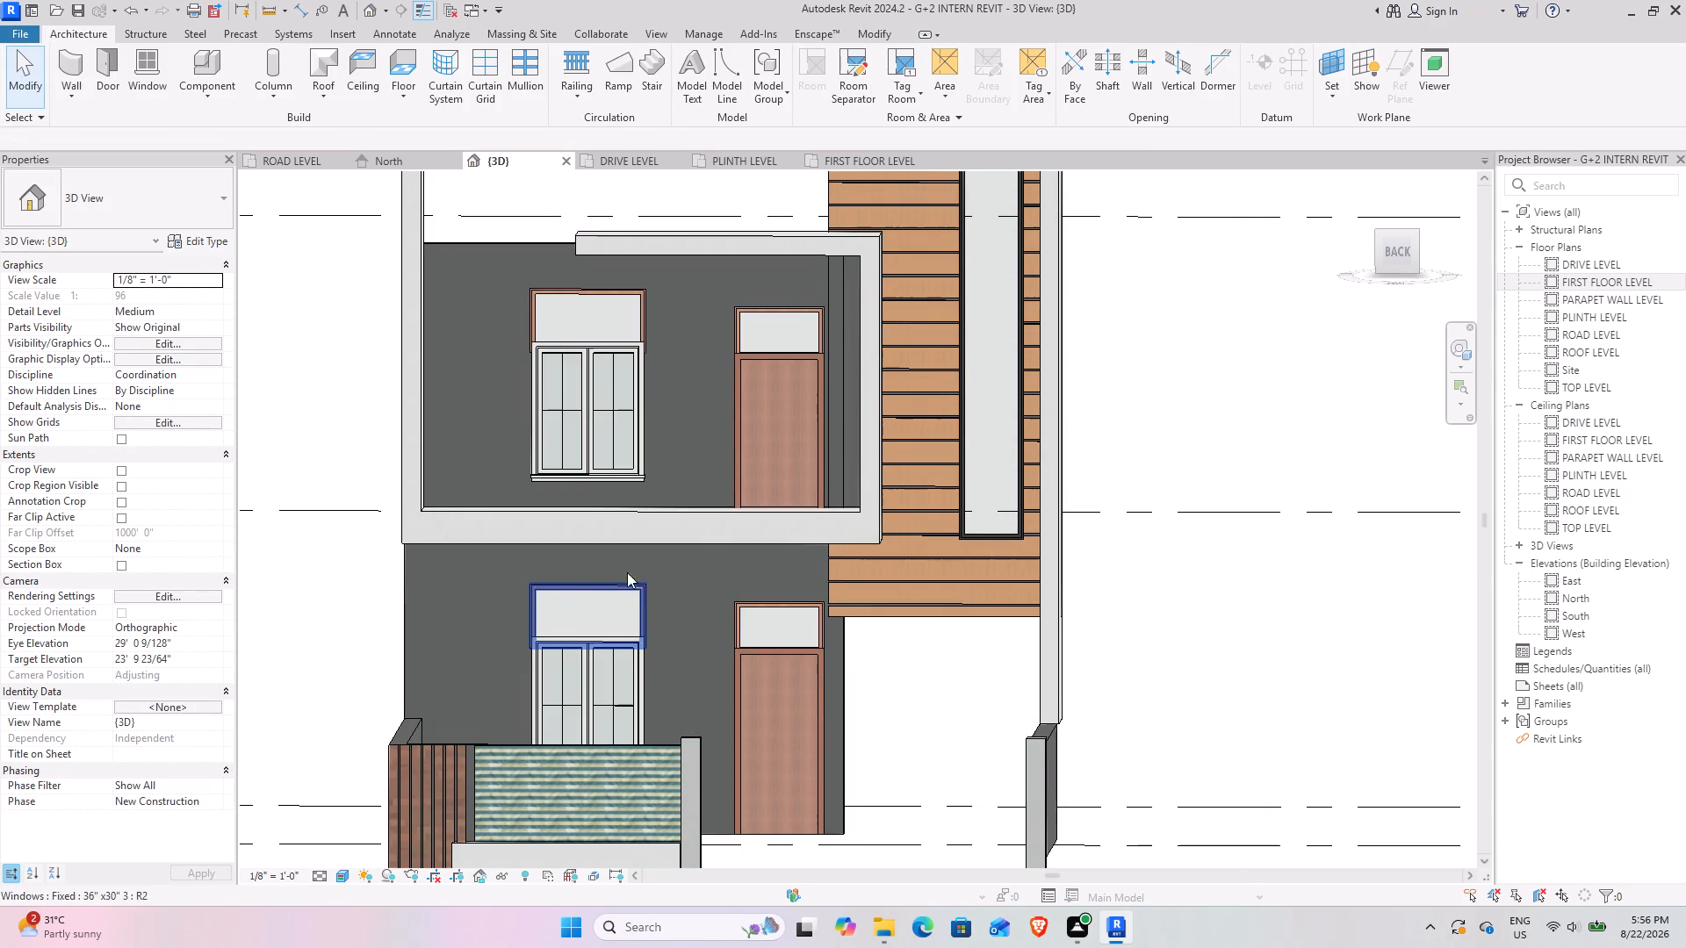
Set the height of the Fixed 36" x30" 3 window type, used above the casement windows, to 2' 0".
{"action": "left_click", "coordinate": [626, 287]}
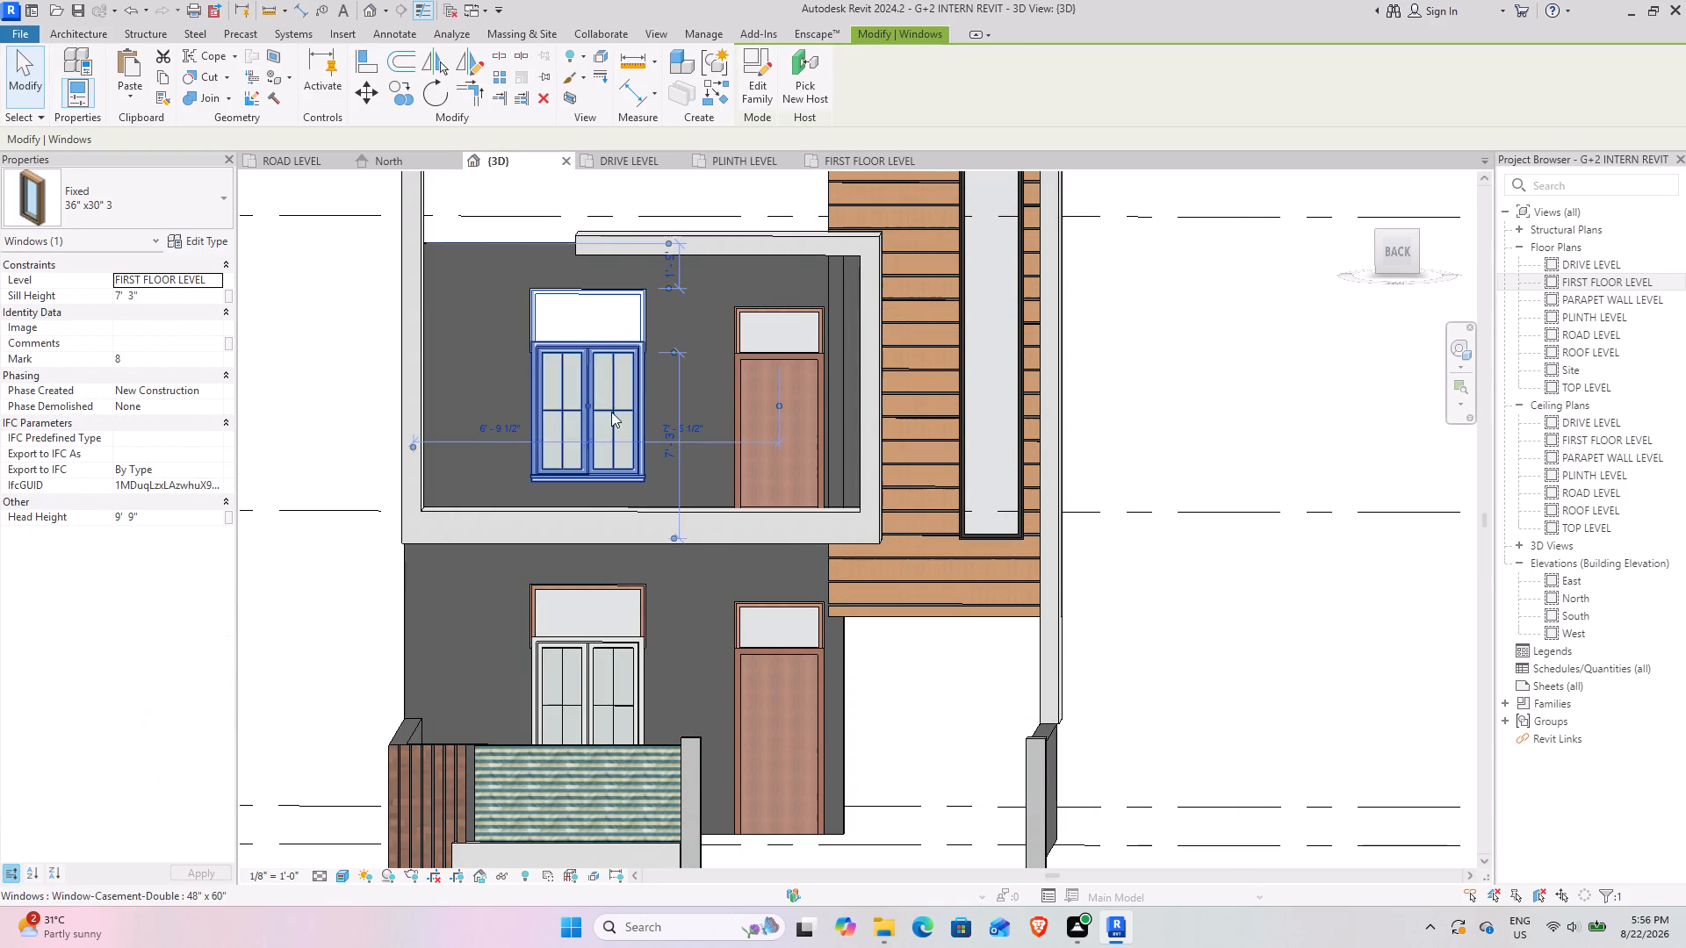
{"action": "scroll", "coordinate": [652, 639], "scroll_direction": "up", "scroll_amount": 4}
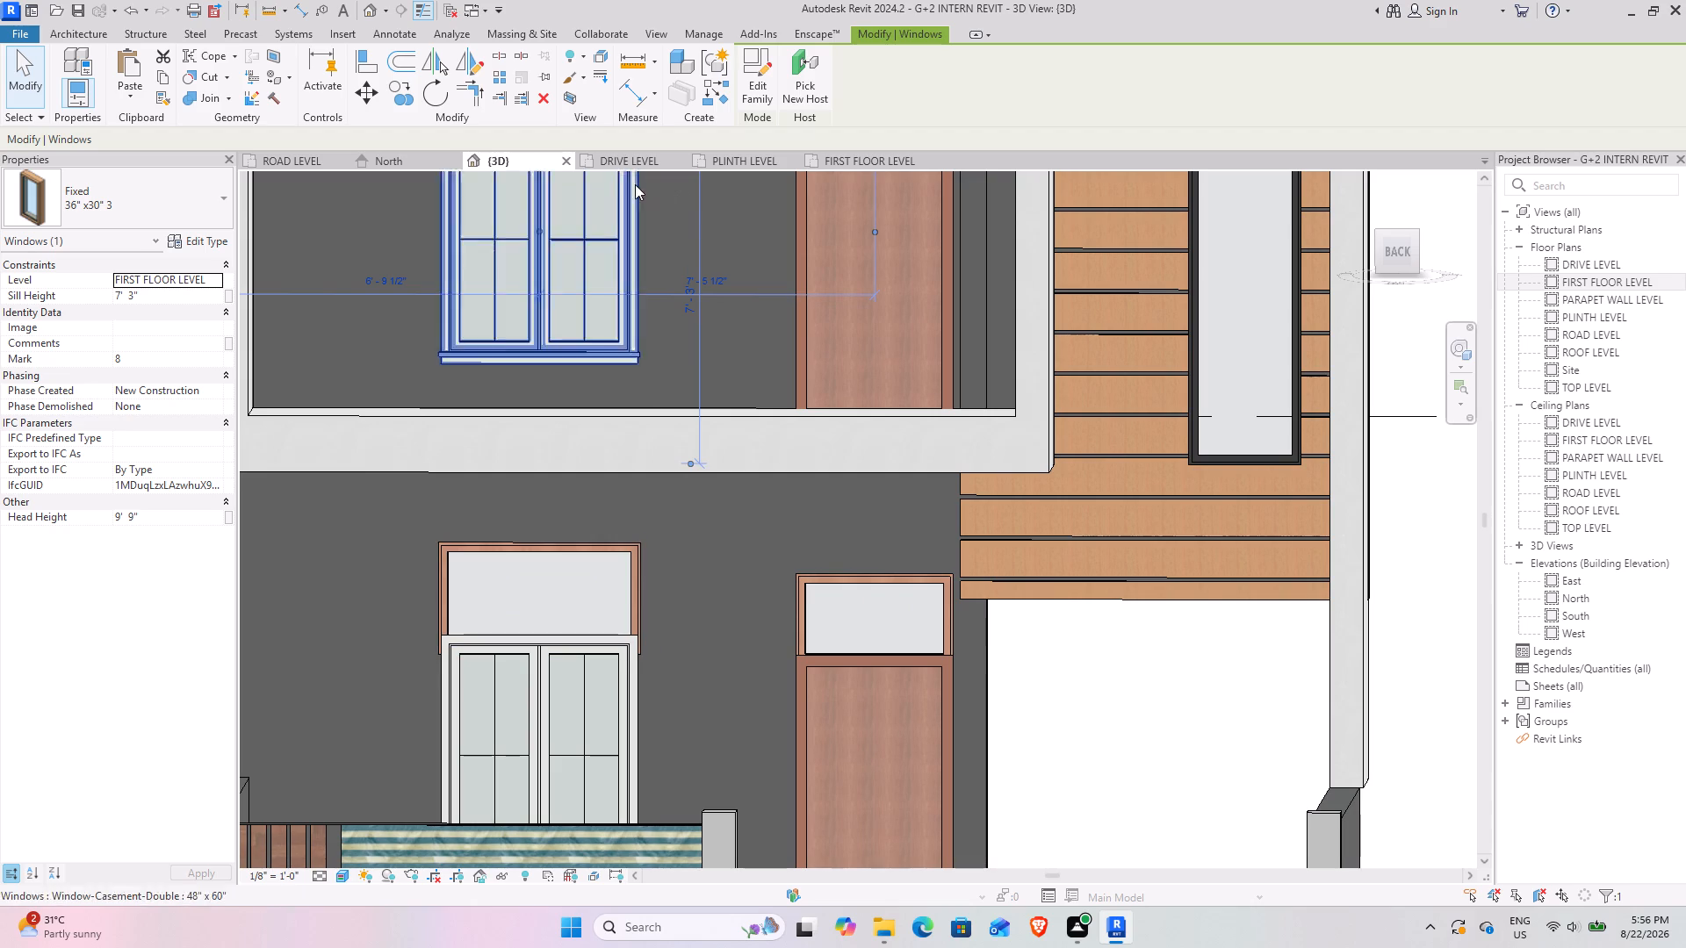
{"action": "left_click", "coordinate": [205, 239]}
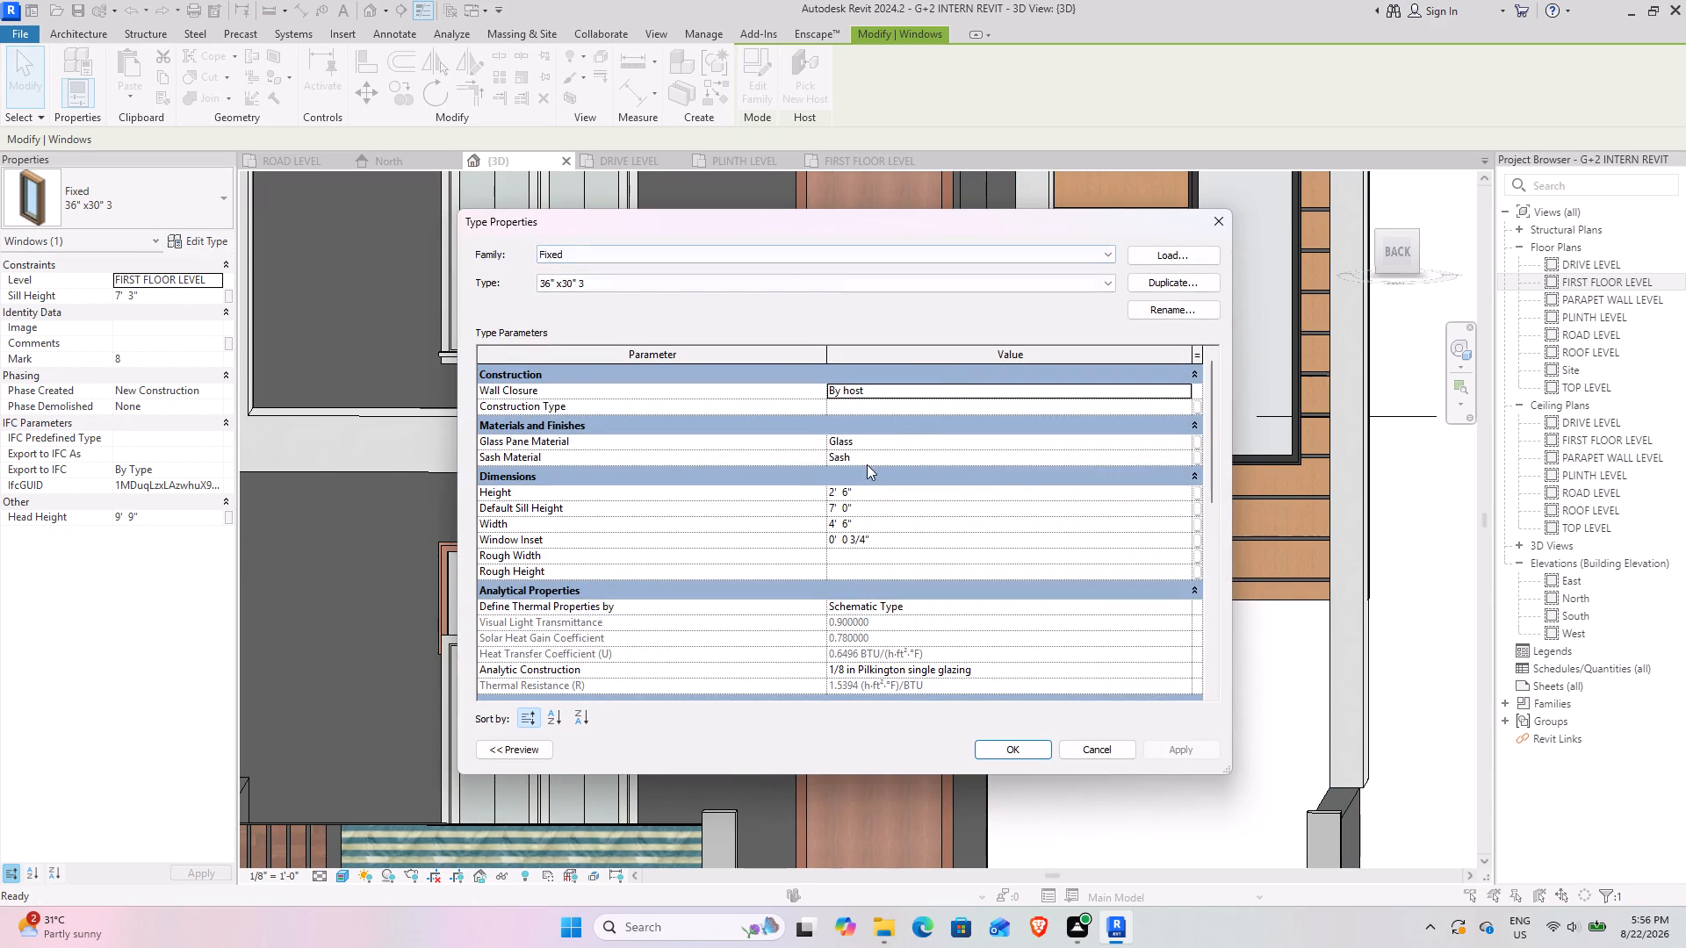
{"action": "left_click", "coordinate": [871, 492]}
{"action": "key", "text": "2"}
{"action": "key", "text": "Return"}
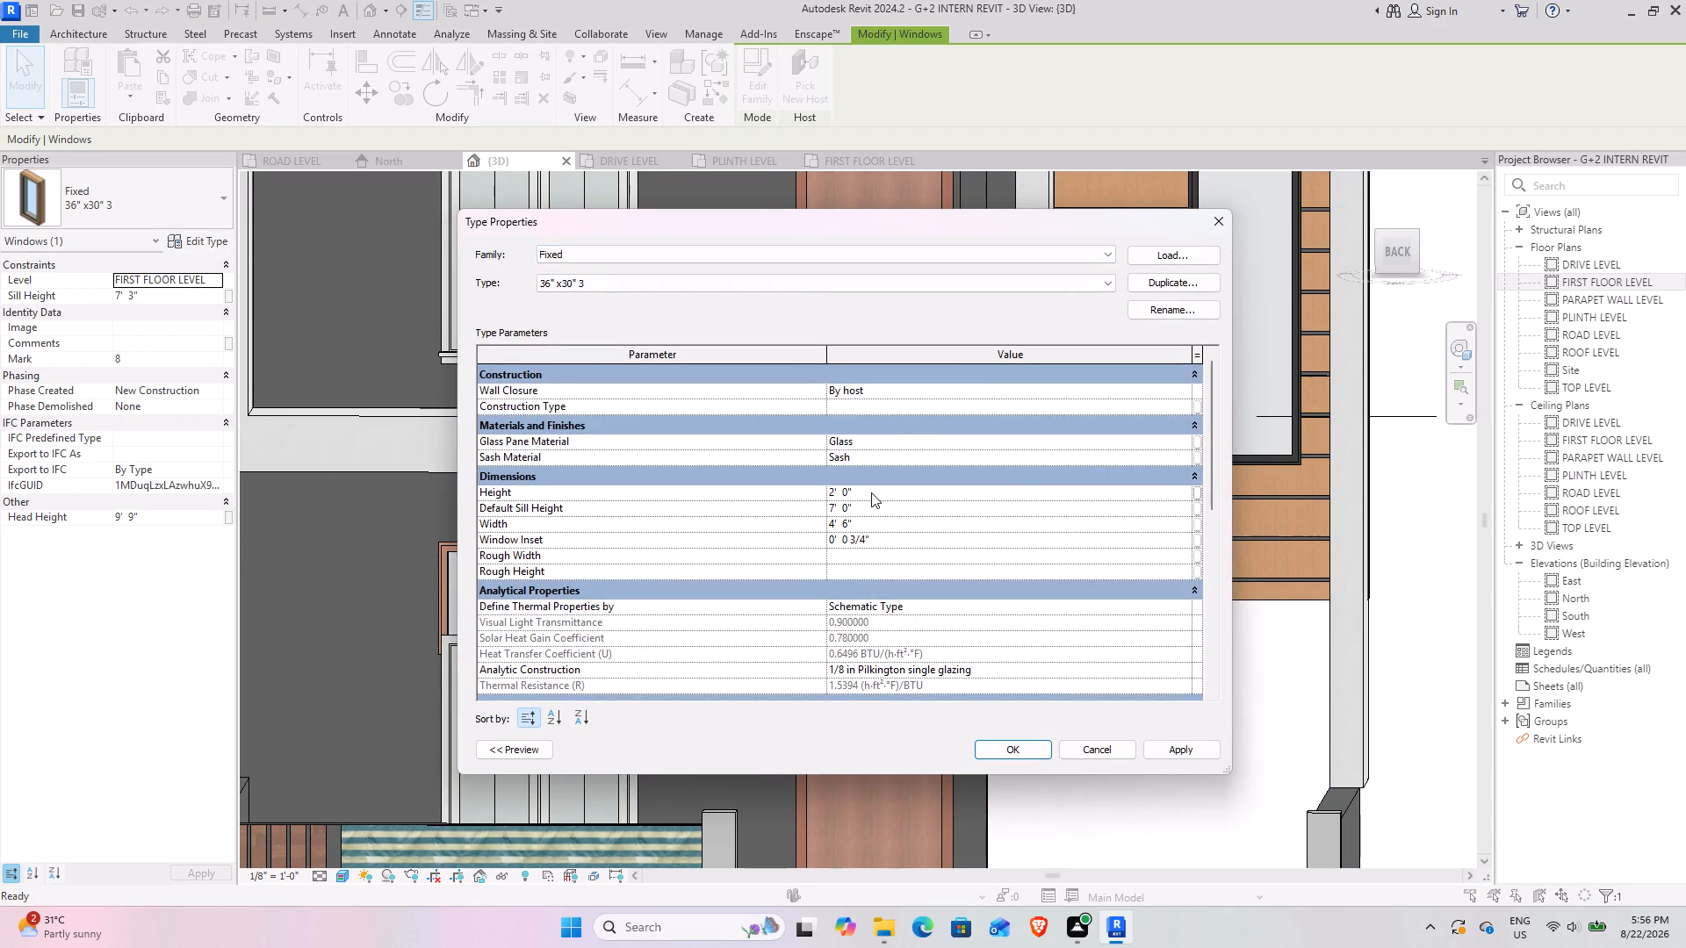
{"action": "left_click", "coordinate": [1180, 756]}
{"action": "left_click", "coordinate": [1030, 746]}
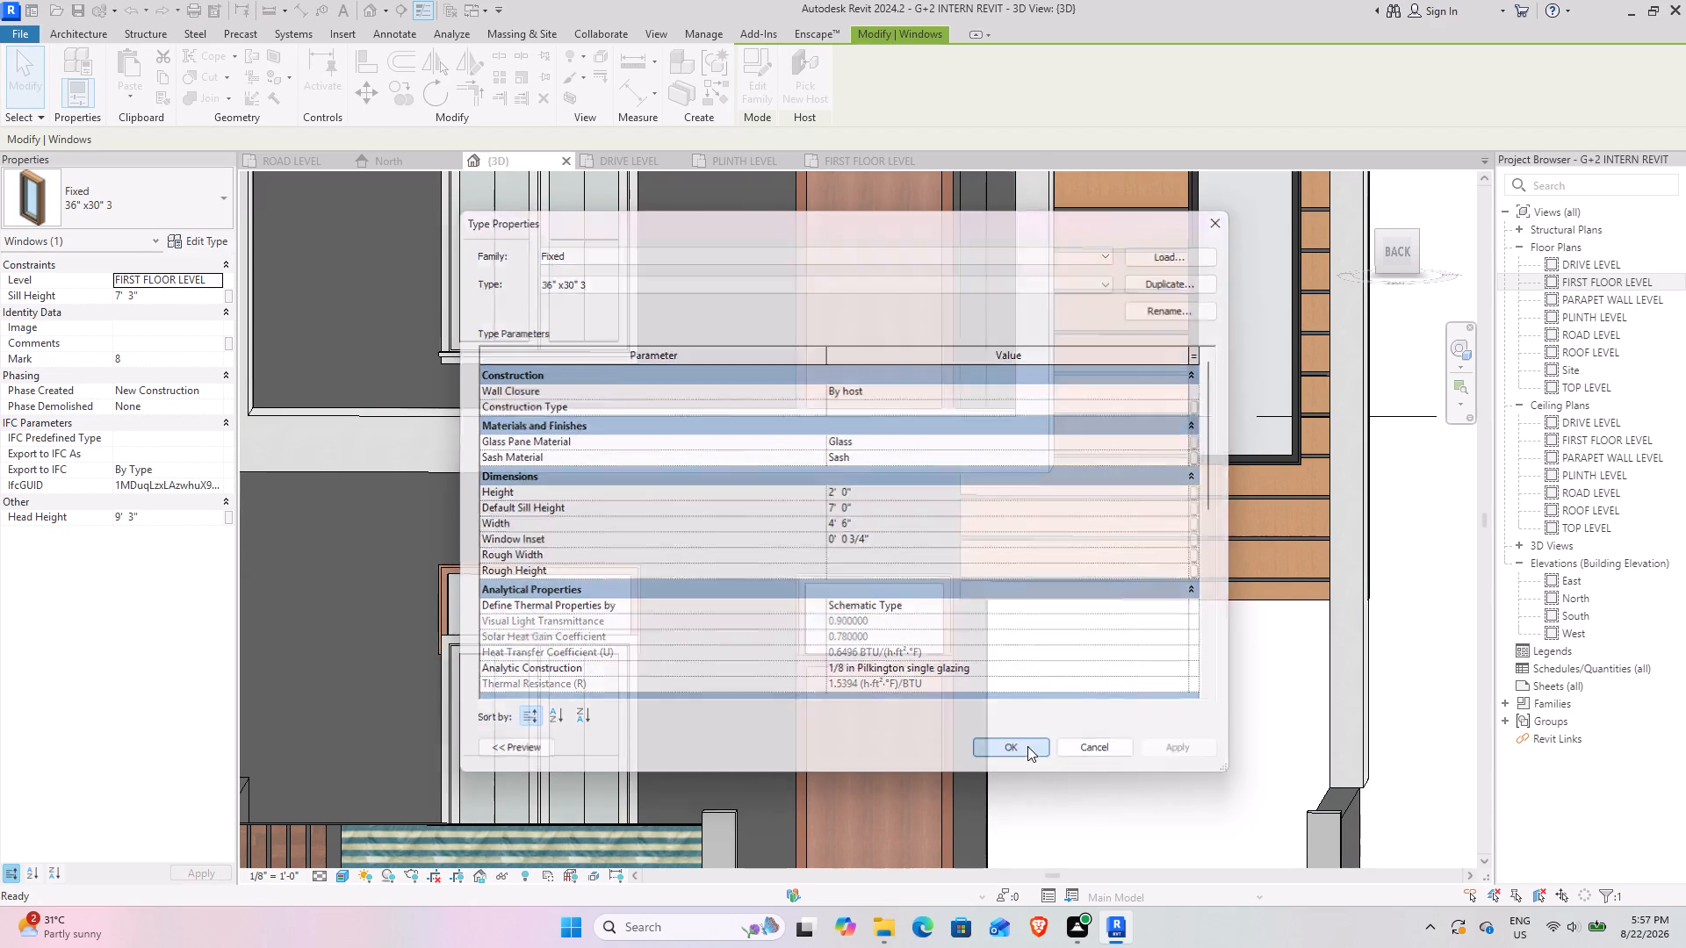
{"action": "left_click", "coordinate": [1109, 687]}
Lower the ground-floor rear casement window to a sill height of 2' 1".
{"action": "middle_click_drag", "start_coordinate": [556, 638], "coordinate": [720, 534]}
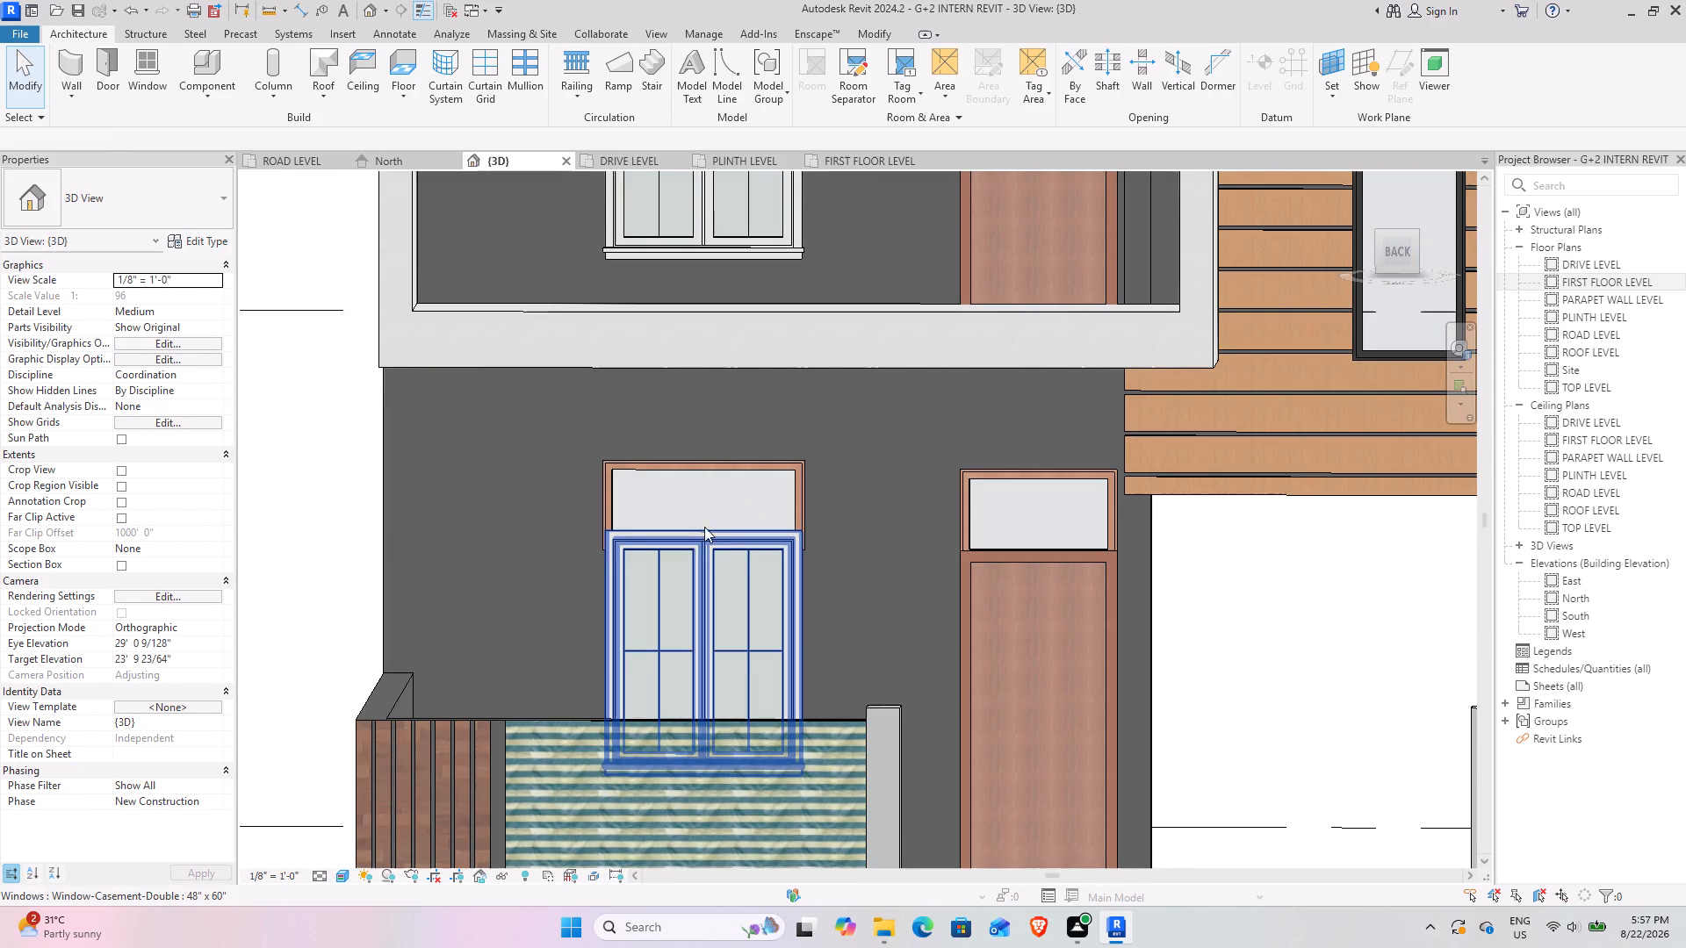
{"action": "left_click", "coordinate": [708, 522]}
{"action": "key", "text": "Down"}
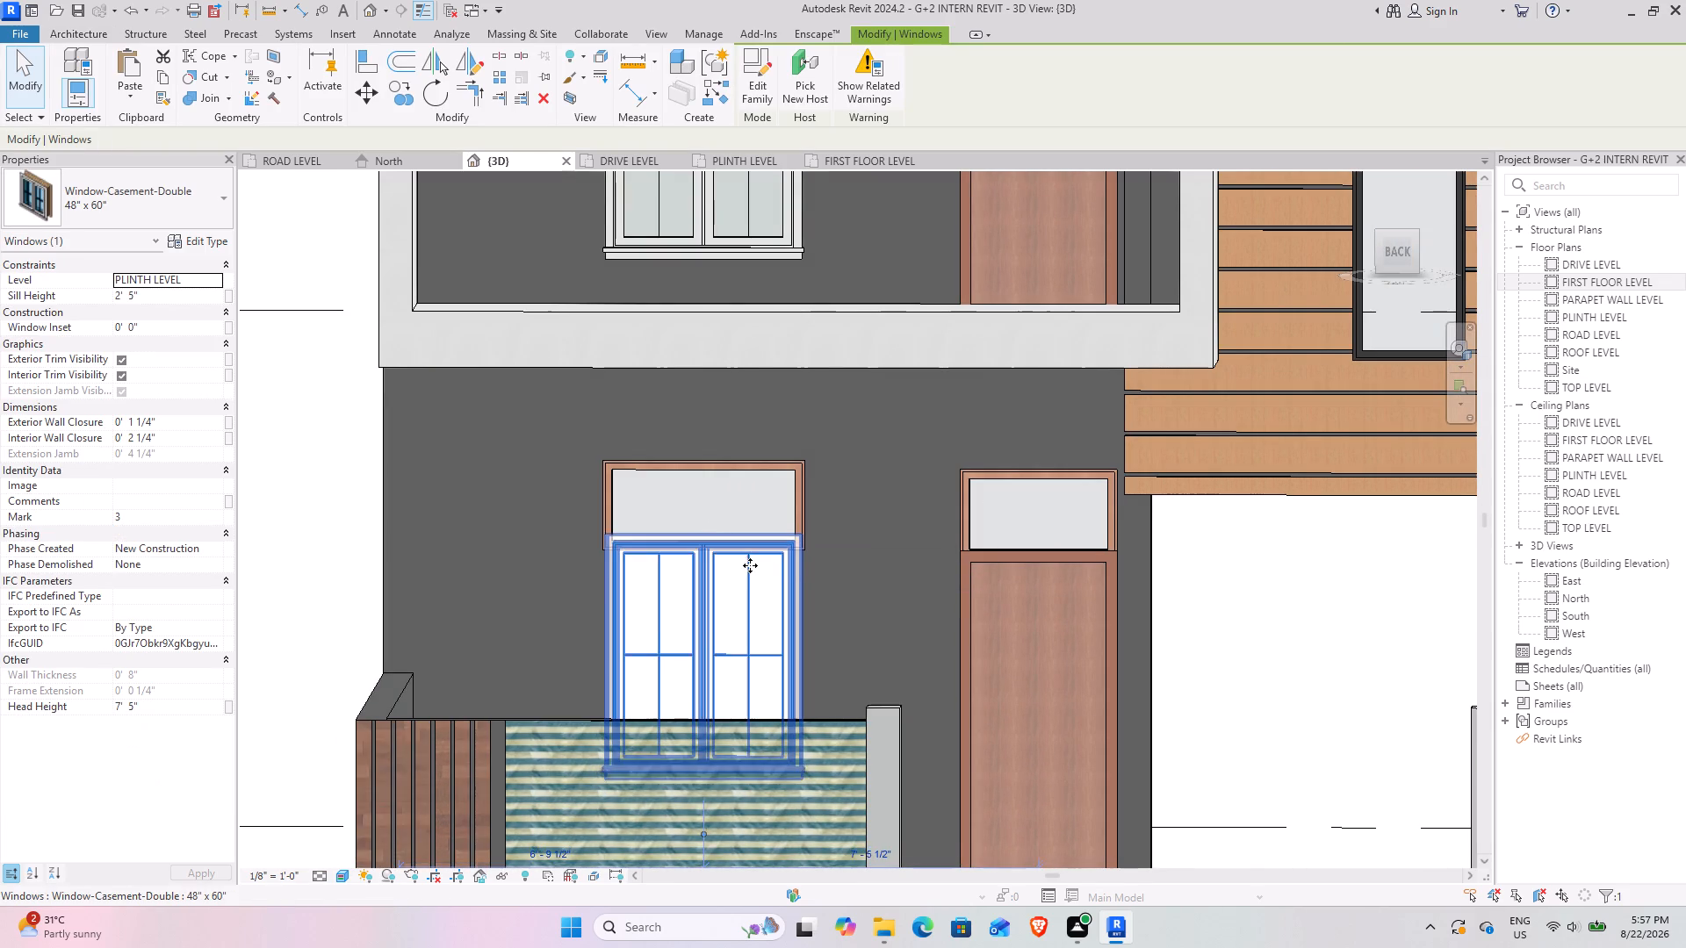
{"action": "key", "text": "Down"}
{"action": "key", "text": "Down"}
{"action": "key", "text": "Down"}
{"action": "key", "text": "Down"}
{"action": "key", "text": "Down"}
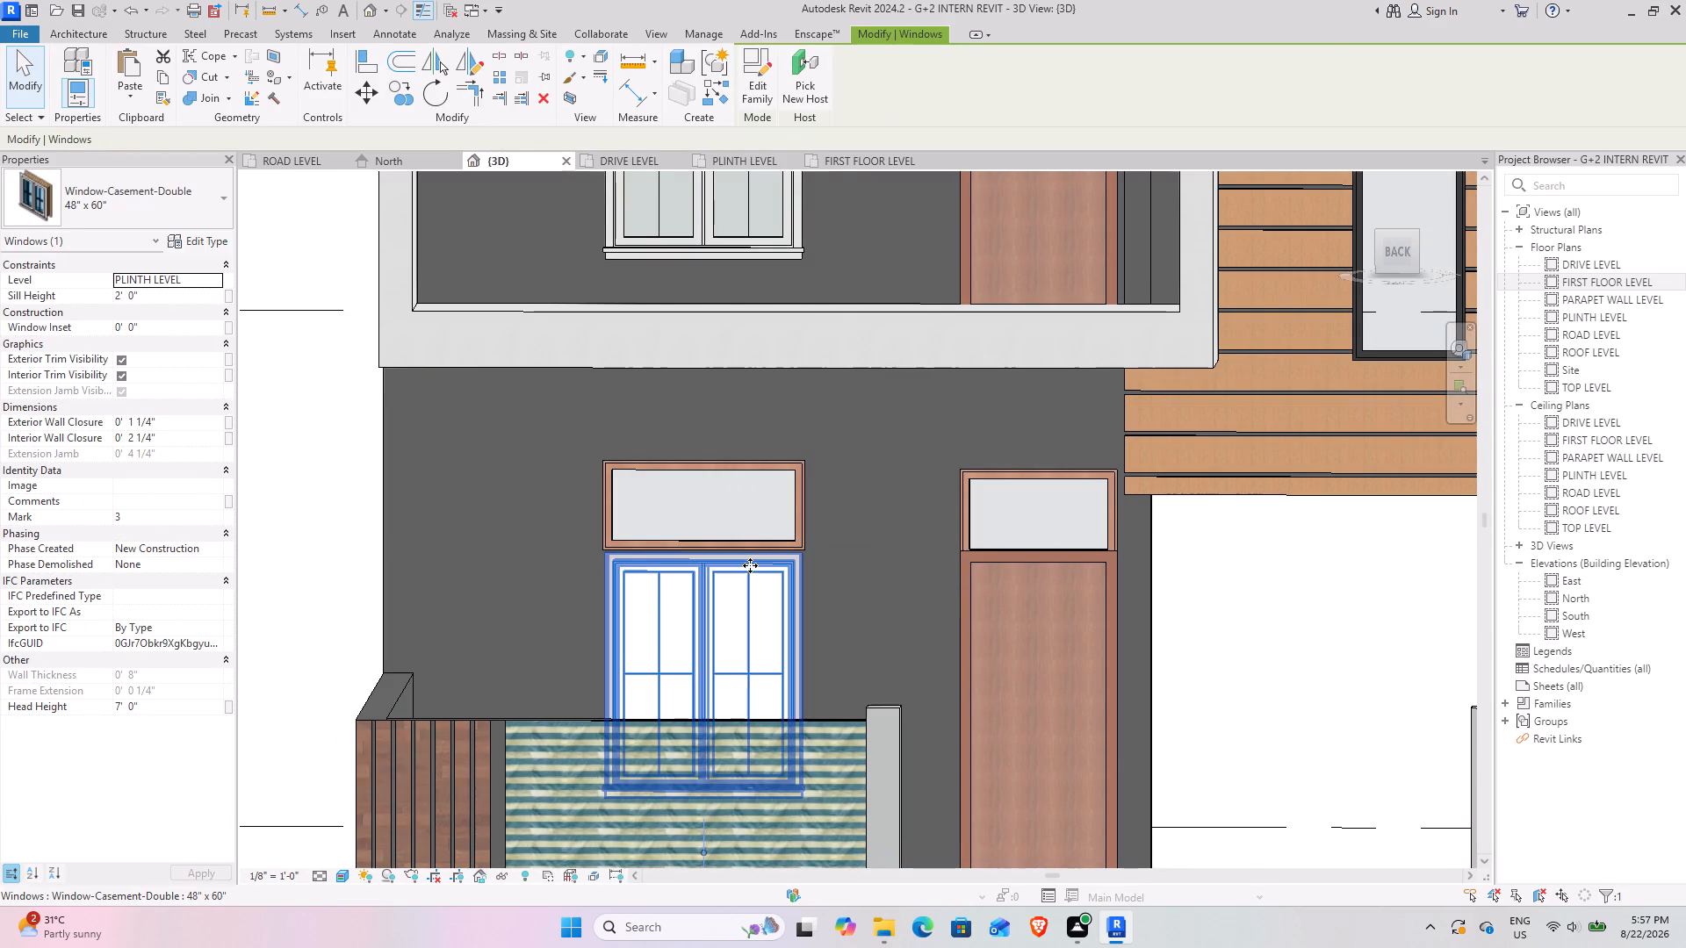
{"action": "key", "text": "Up"}
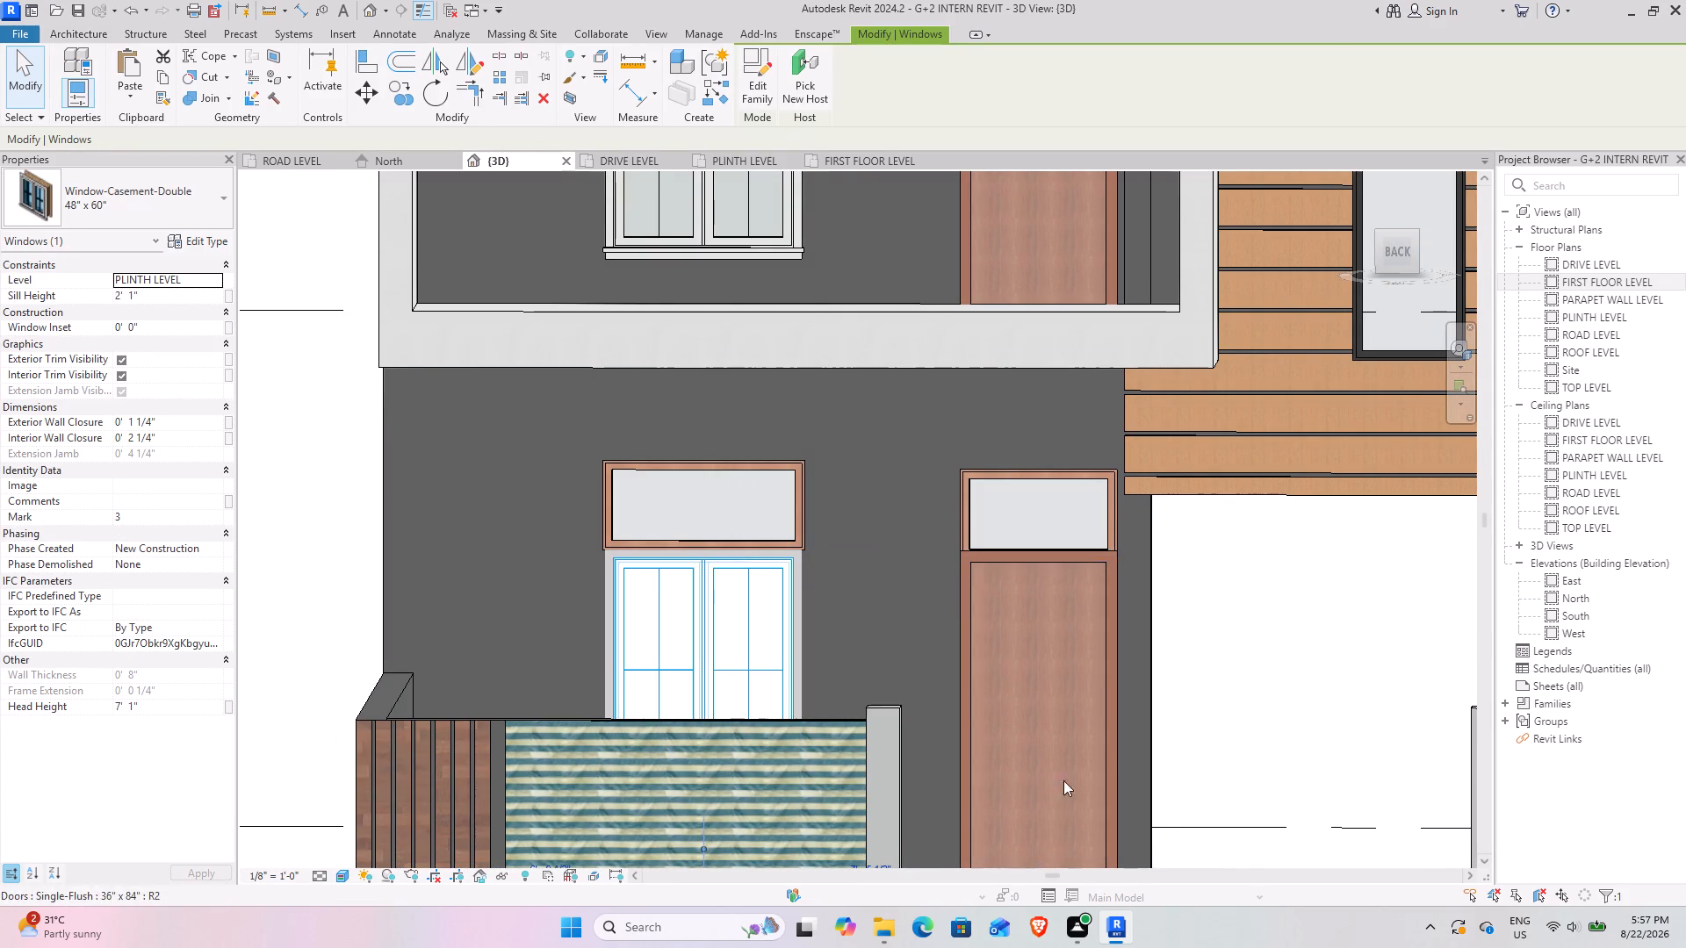
Nudge the ground-floor fixed window down so it sits directly on top of the casement window.
{"action": "left_click", "coordinate": [813, 470]}
{"action": "key", "text": "Down"}
{"action": "key", "text": "Down"}
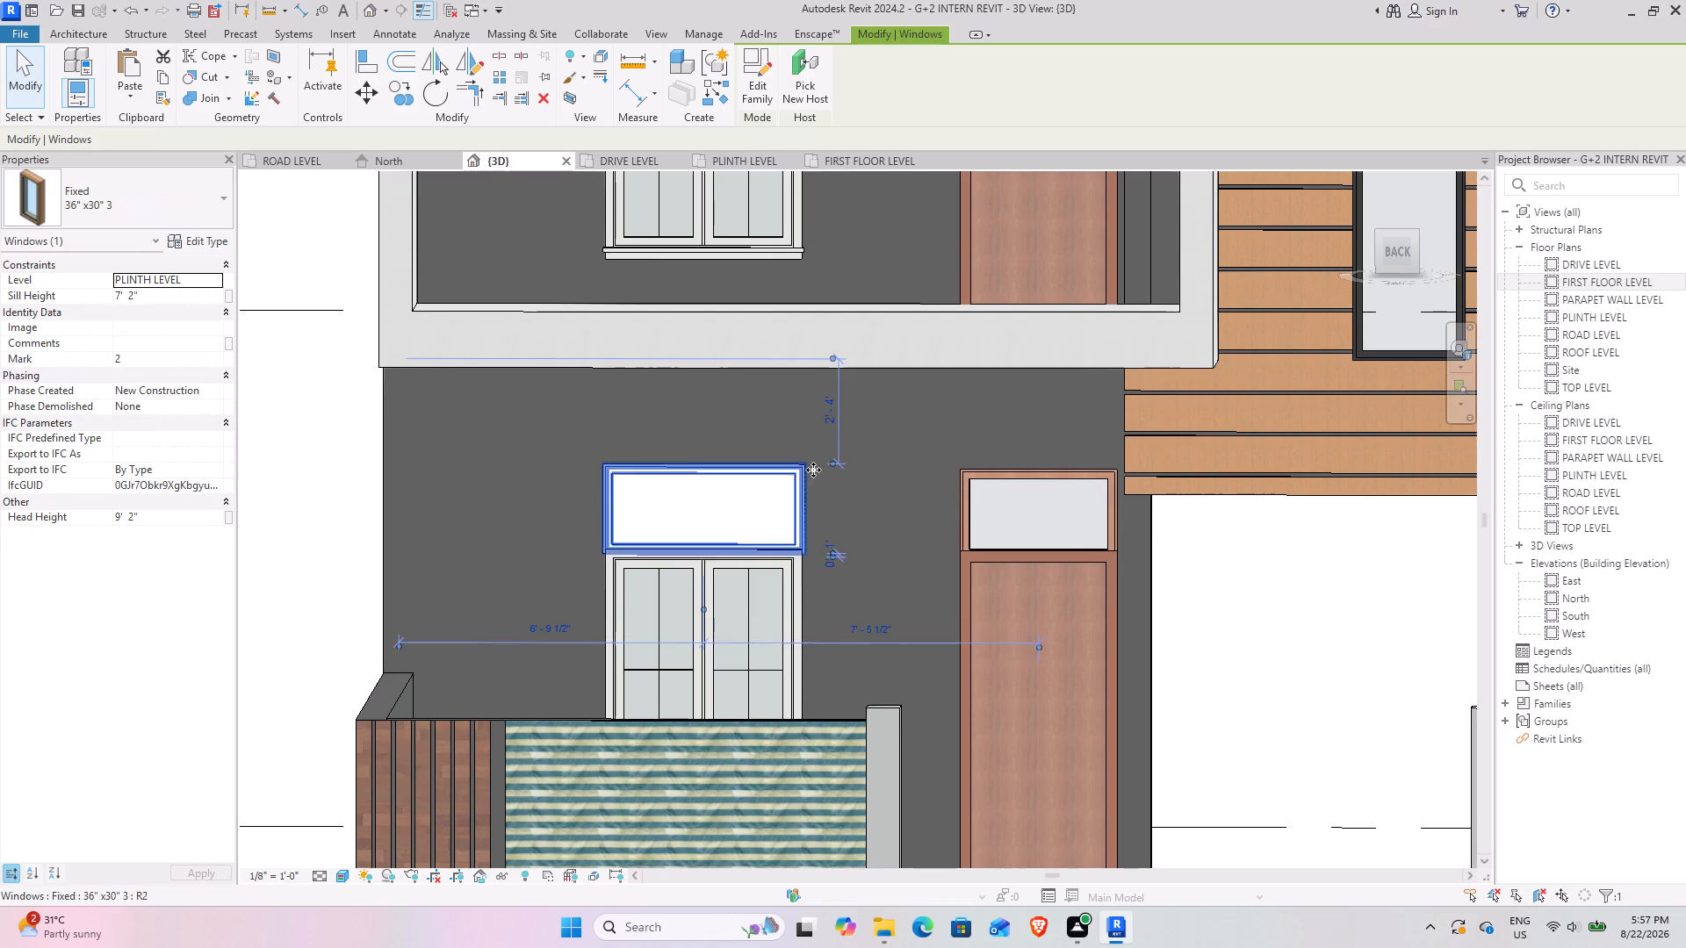
{"action": "left_click", "coordinate": [889, 523]}
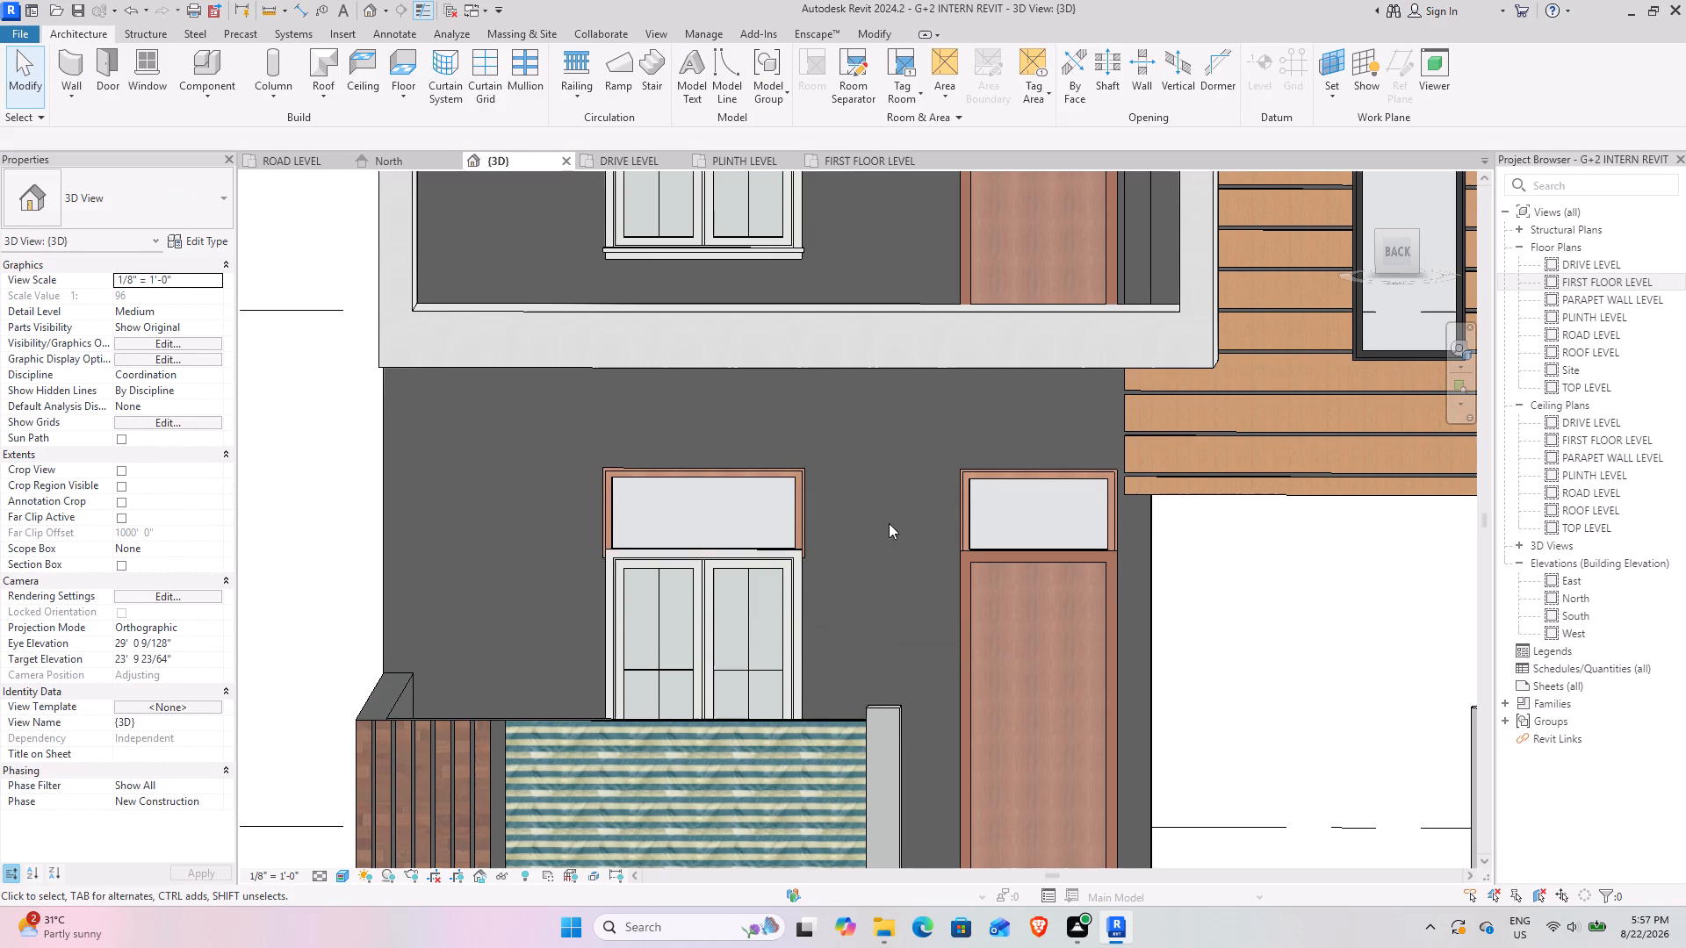
Lower the first-floor rear casement window to a sill height of 2' 1".
{"action": "middle_click_drag", "start_coordinate": [820, 394], "coordinate": [867, 634]}
{"action": "middle_click_drag", "start_coordinate": [828, 267], "coordinate": [828, 370]}
{"action": "left_click", "coordinate": [828, 371]}
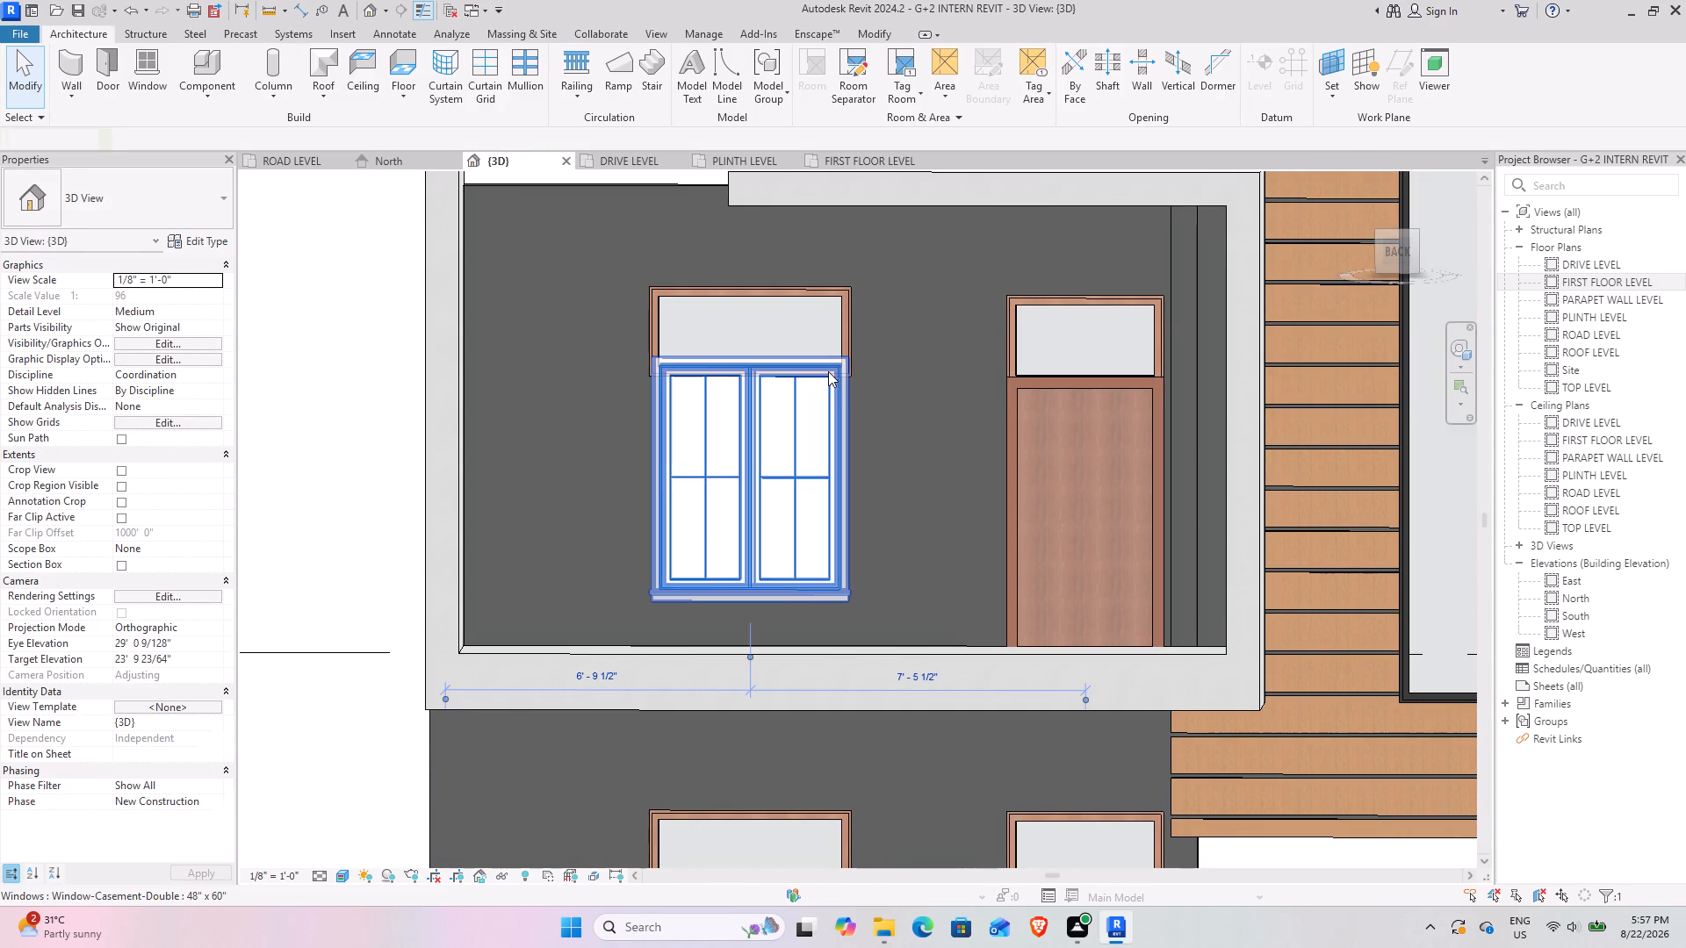
{"action": "key", "text": "Down"}
{"action": "key", "text": "Down"}
{"action": "key", "text": "Down"}
{"action": "key", "text": "Down"}
{"action": "key", "text": "Down"}
{"action": "key", "text": "Down"}
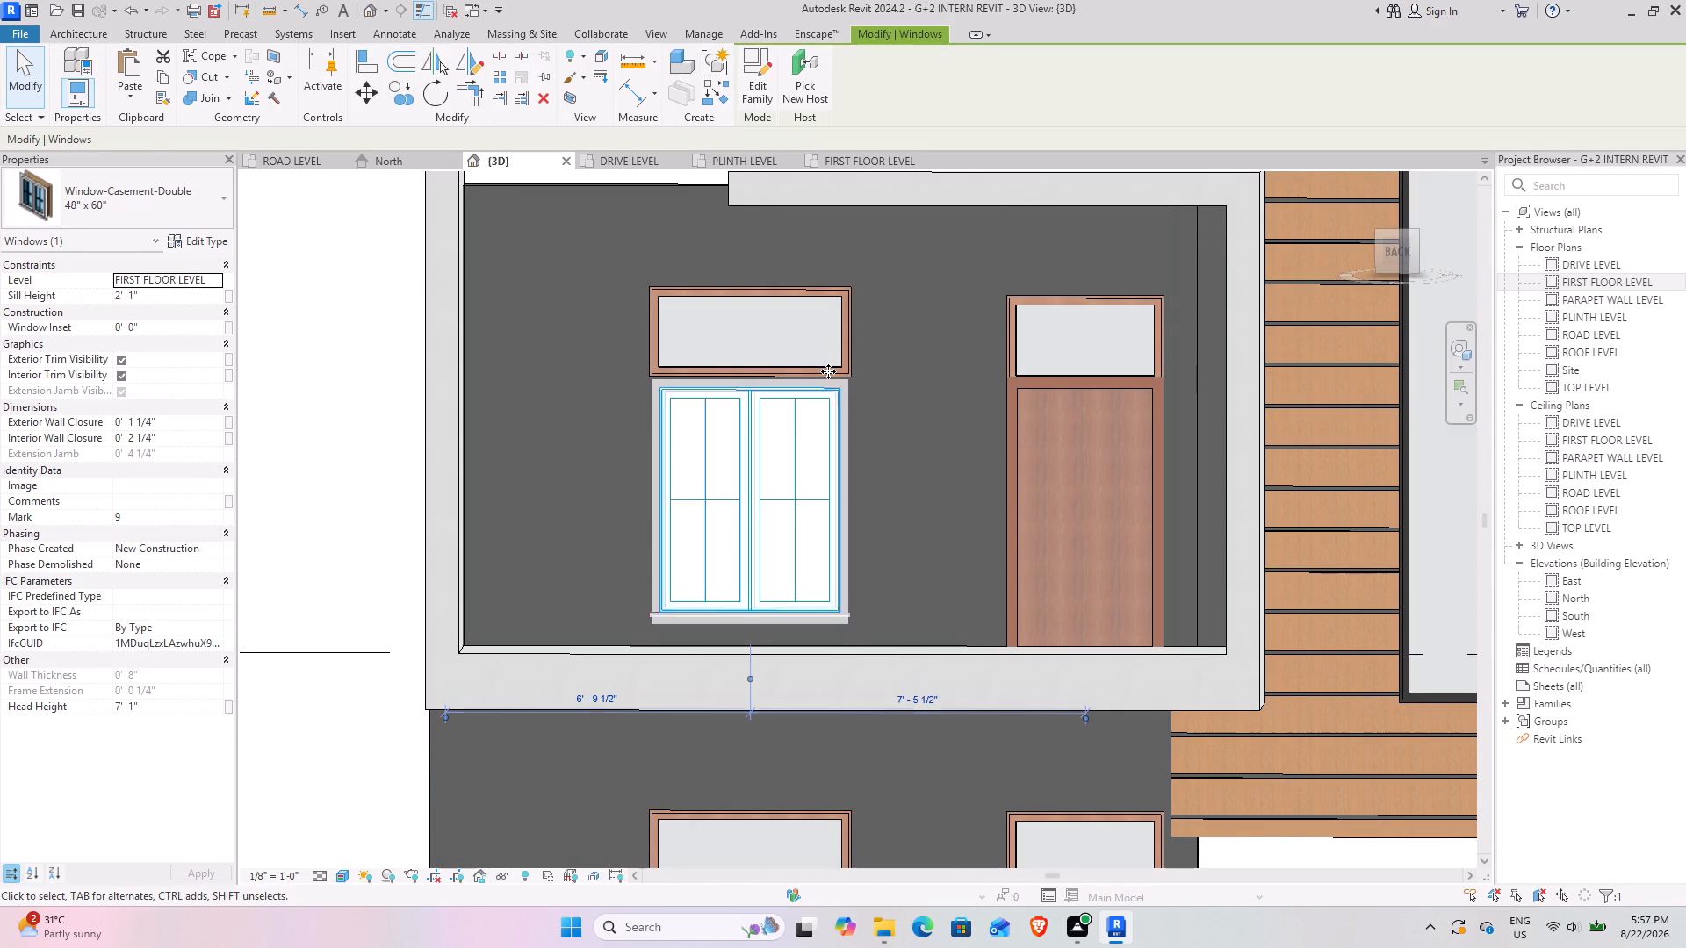
{"action": "key", "text": "Up"}
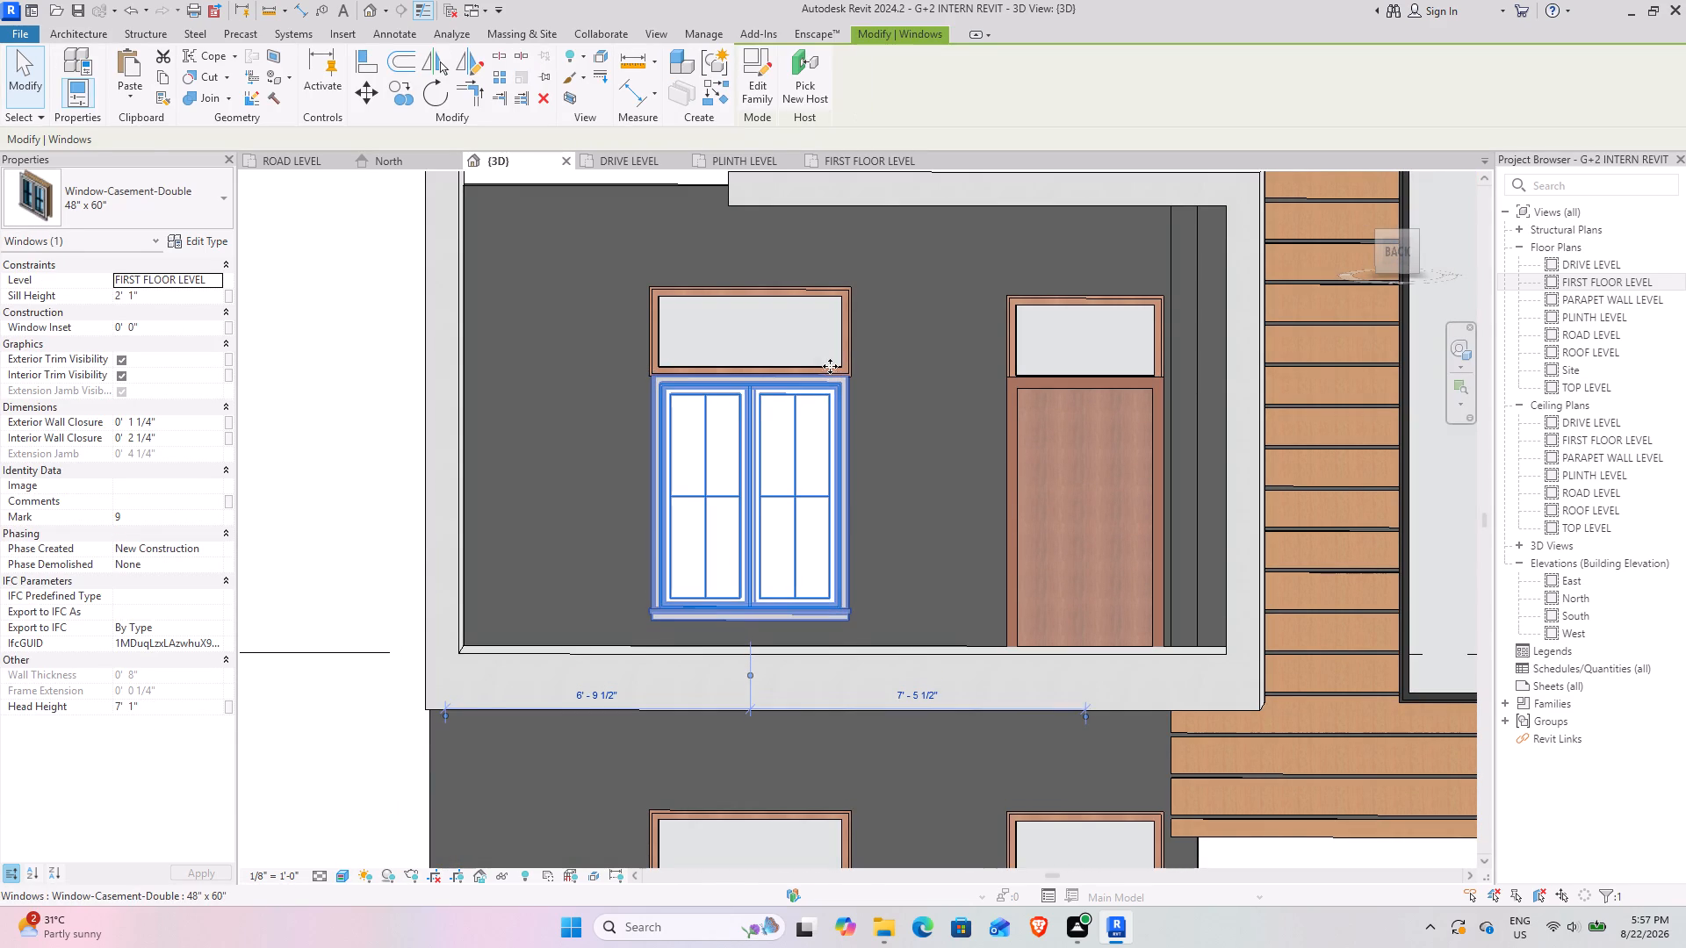
Lower the fixed window above the first-floor casement window to a sill height of 7' 1".
{"action": "left_click", "coordinate": [844, 324]}
{"action": "key", "text": "Down"}
{"action": "key", "text": "Down"}
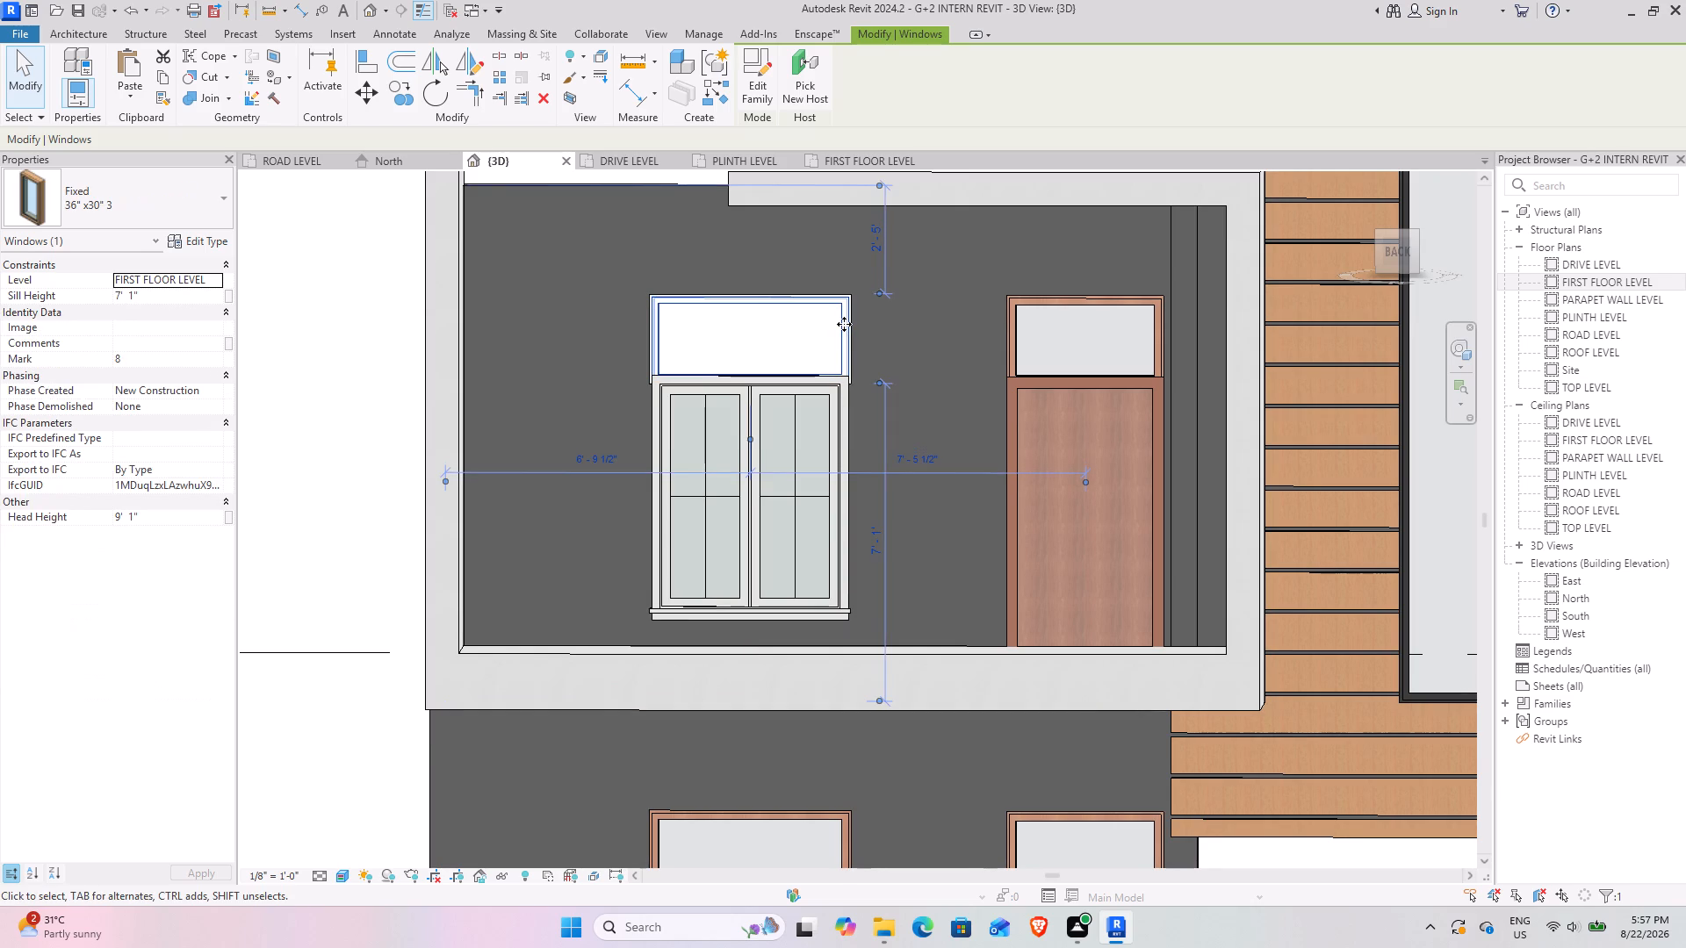
{"action": "left_click", "coordinate": [928, 353]}
Examine the windows and doors of both floors from the outside and inside of the rear wall.
{"action": "scroll", "coordinate": [928, 353], "scroll_direction": "down", "scroll_amount": 3}
{"action": "scroll", "coordinate": [990, 456], "scroll_direction": "down", "scroll_amount": 3}
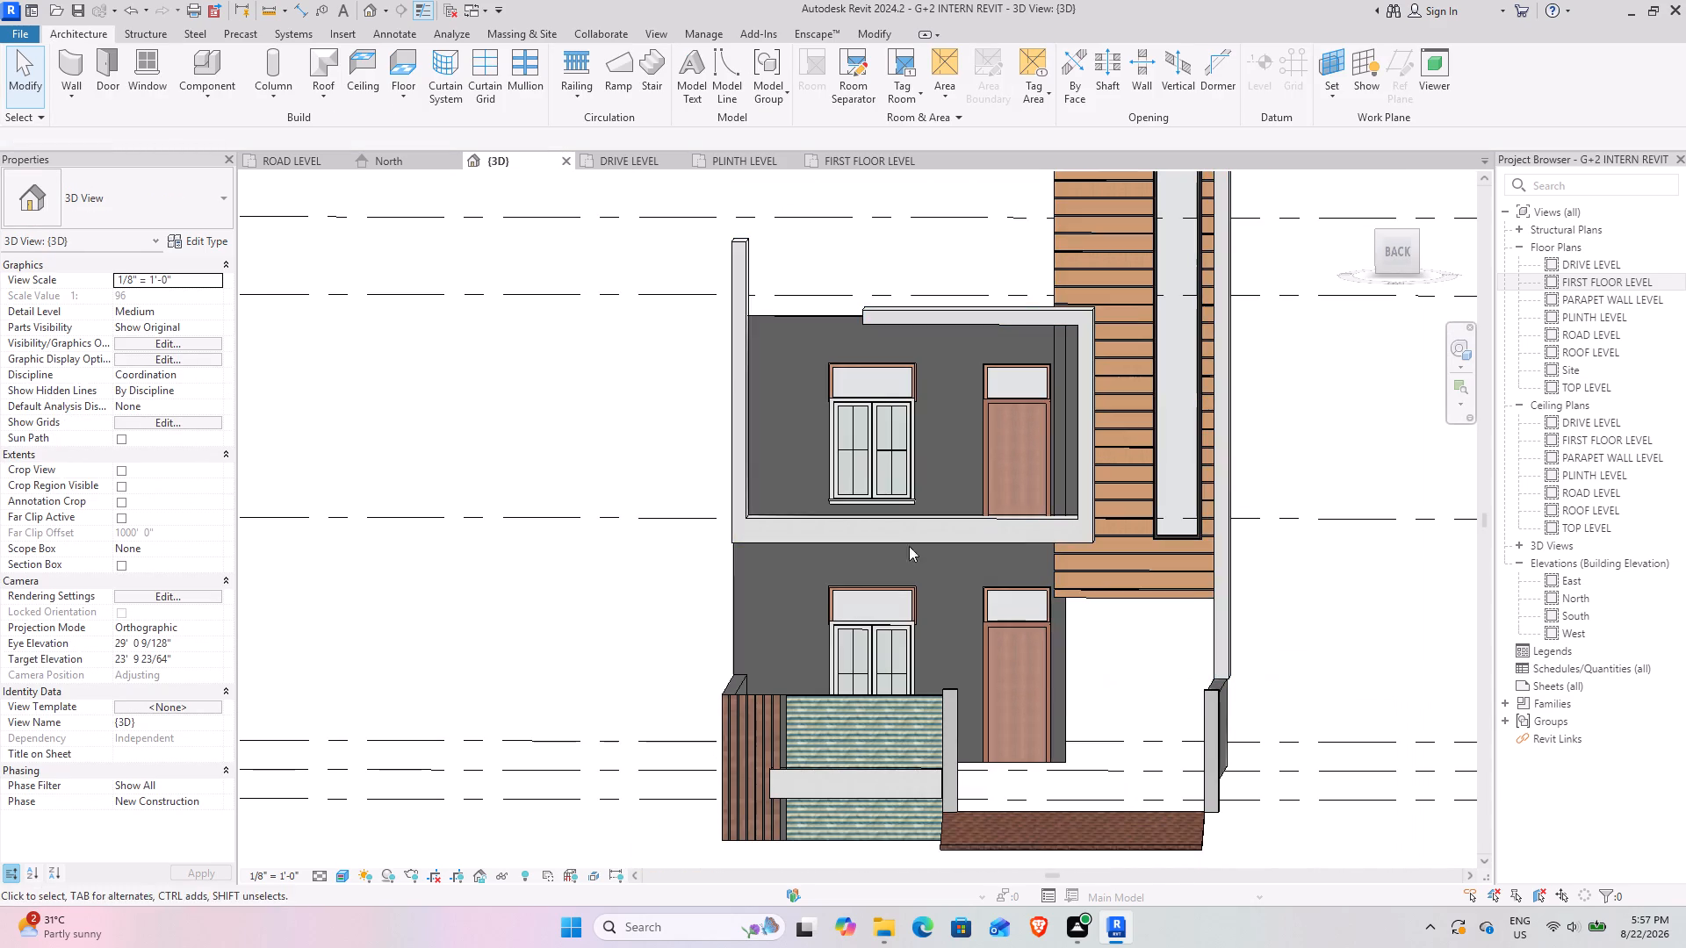
{"action": "middle_click_drag", "start_coordinate": [834, 530], "coordinate": [1043, 583], "text": "shift"}
{"action": "middle_click_drag", "start_coordinate": [1057, 583], "coordinate": [1070, 583], "text": "shift"}
{"action": "middle_click_drag", "start_coordinate": [1067, 582], "coordinate": [1347, 455]}
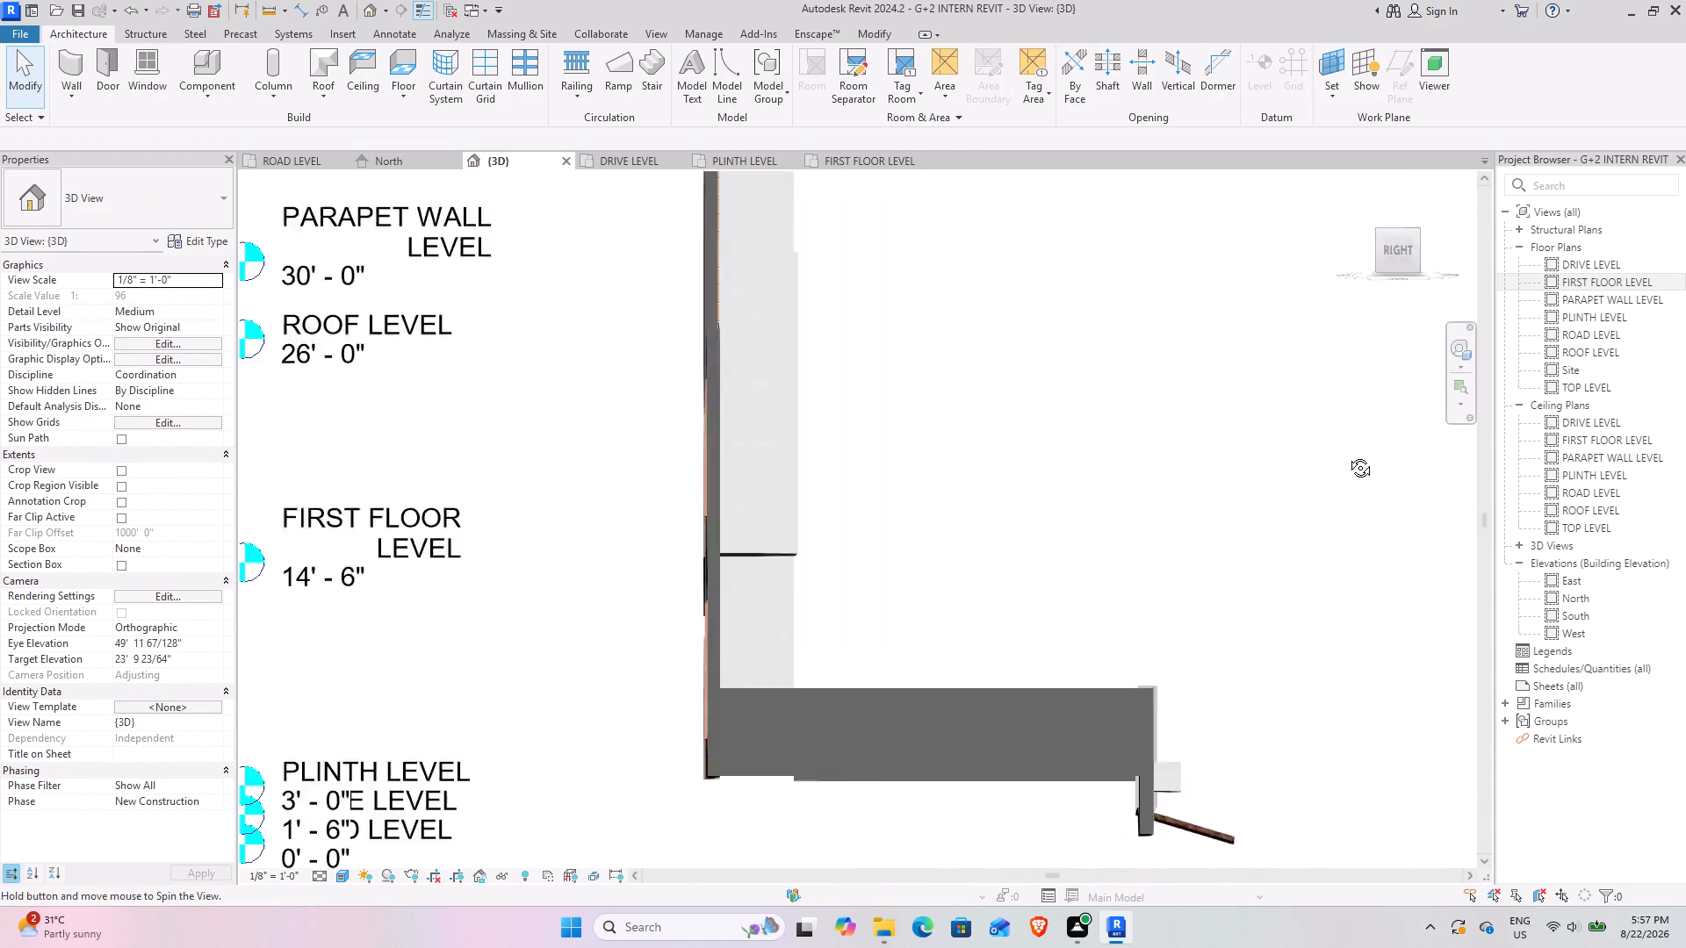
{"action": "middle_click_drag", "start_coordinate": [1347, 455], "coordinate": [1421, 420]}
{"action": "middle_click_drag", "start_coordinate": [1338, 409], "coordinate": [914, 450], "text": "shift"}
{"action": "scroll", "coordinate": [1323, 413], "scroll_direction": "down", "scroll_amount": 1, "text": "shift"}
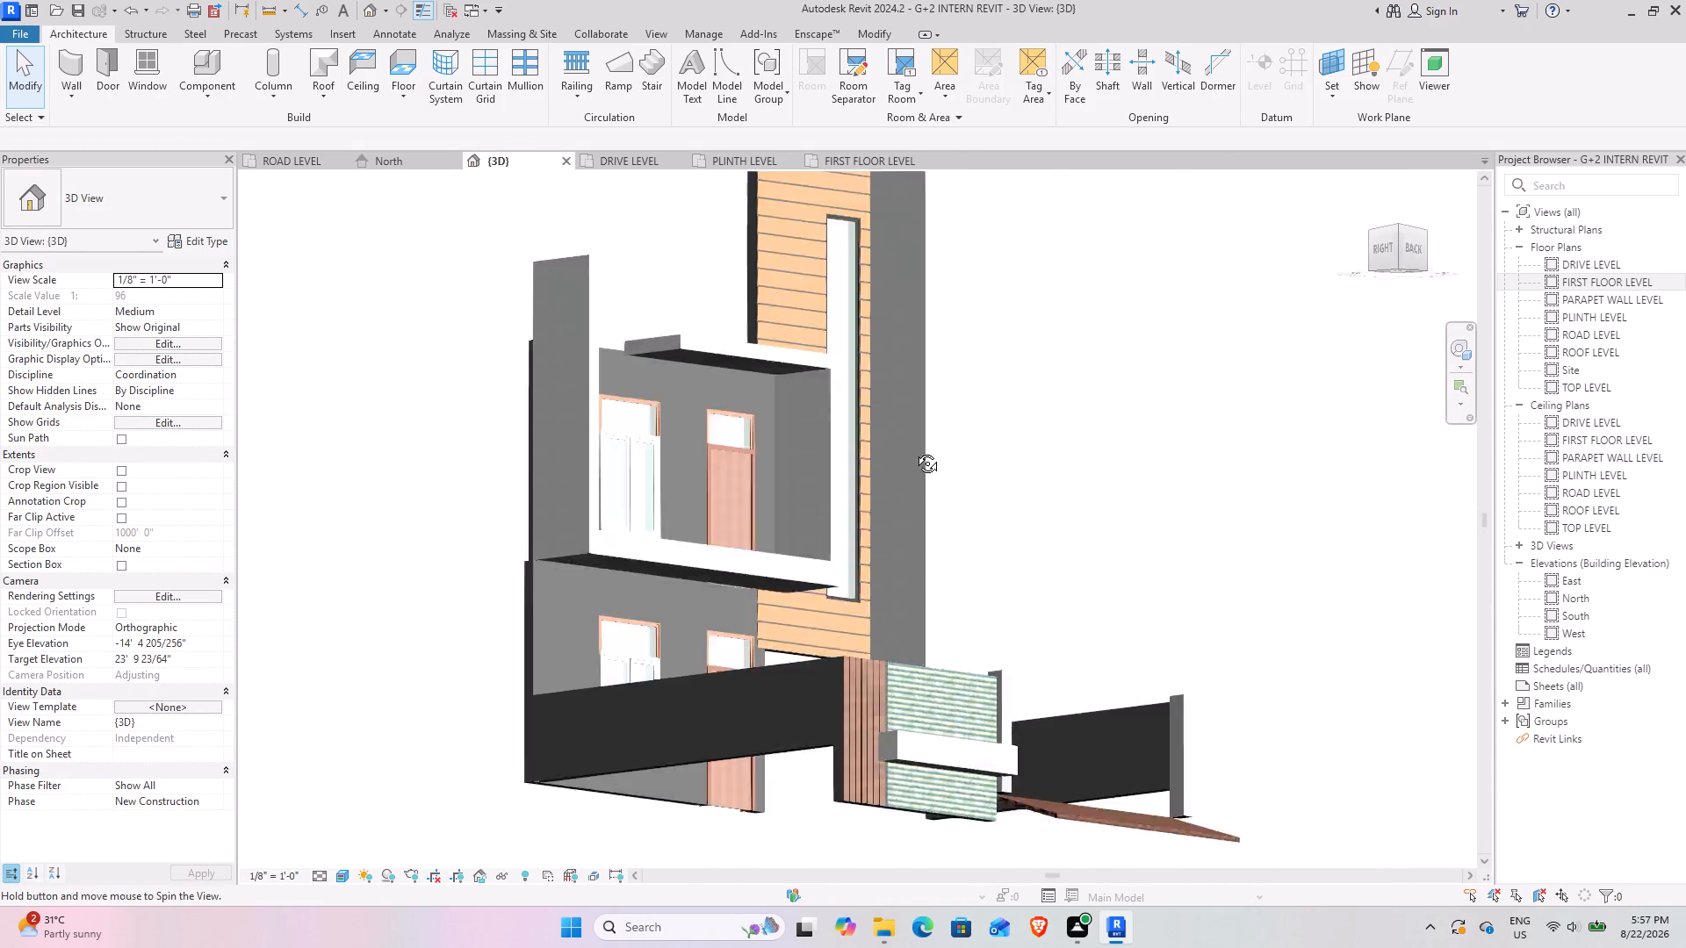
{"action": "middle_click_drag", "start_coordinate": [914, 450], "coordinate": [903, 454], "text": "shift"}
{"action": "middle_click_drag", "start_coordinate": [756, 463], "coordinate": [1149, 484]}
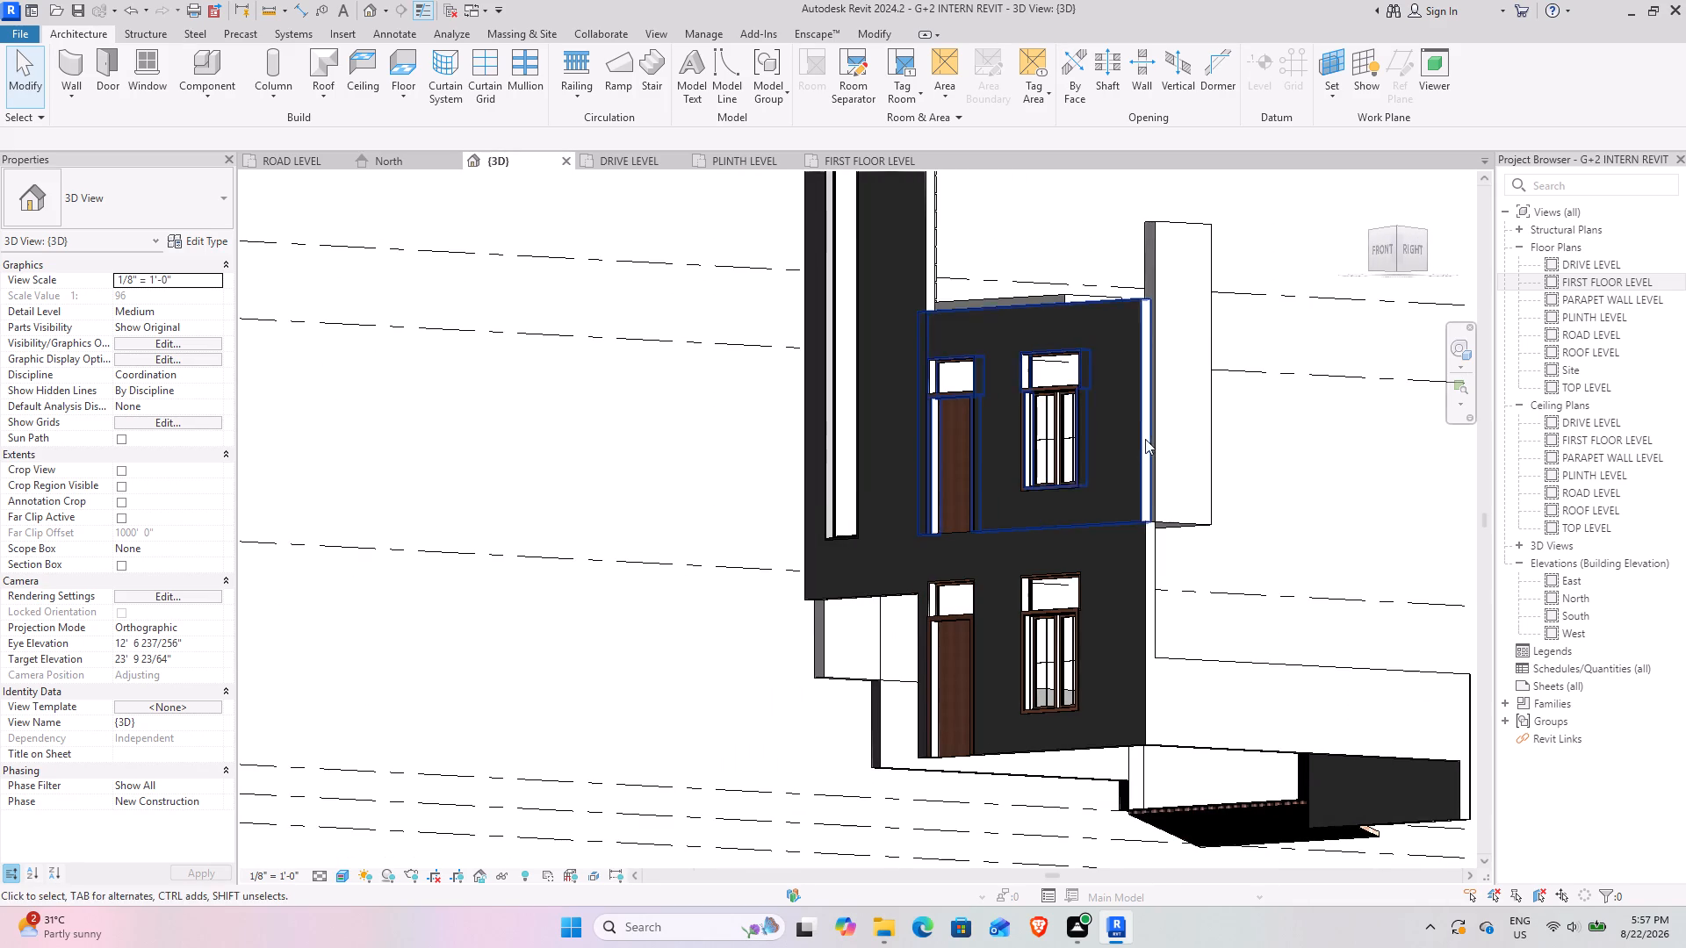
{"action": "middle_click_drag", "start_coordinate": [1139, 439], "coordinate": [595, 439], "text": "shift"}
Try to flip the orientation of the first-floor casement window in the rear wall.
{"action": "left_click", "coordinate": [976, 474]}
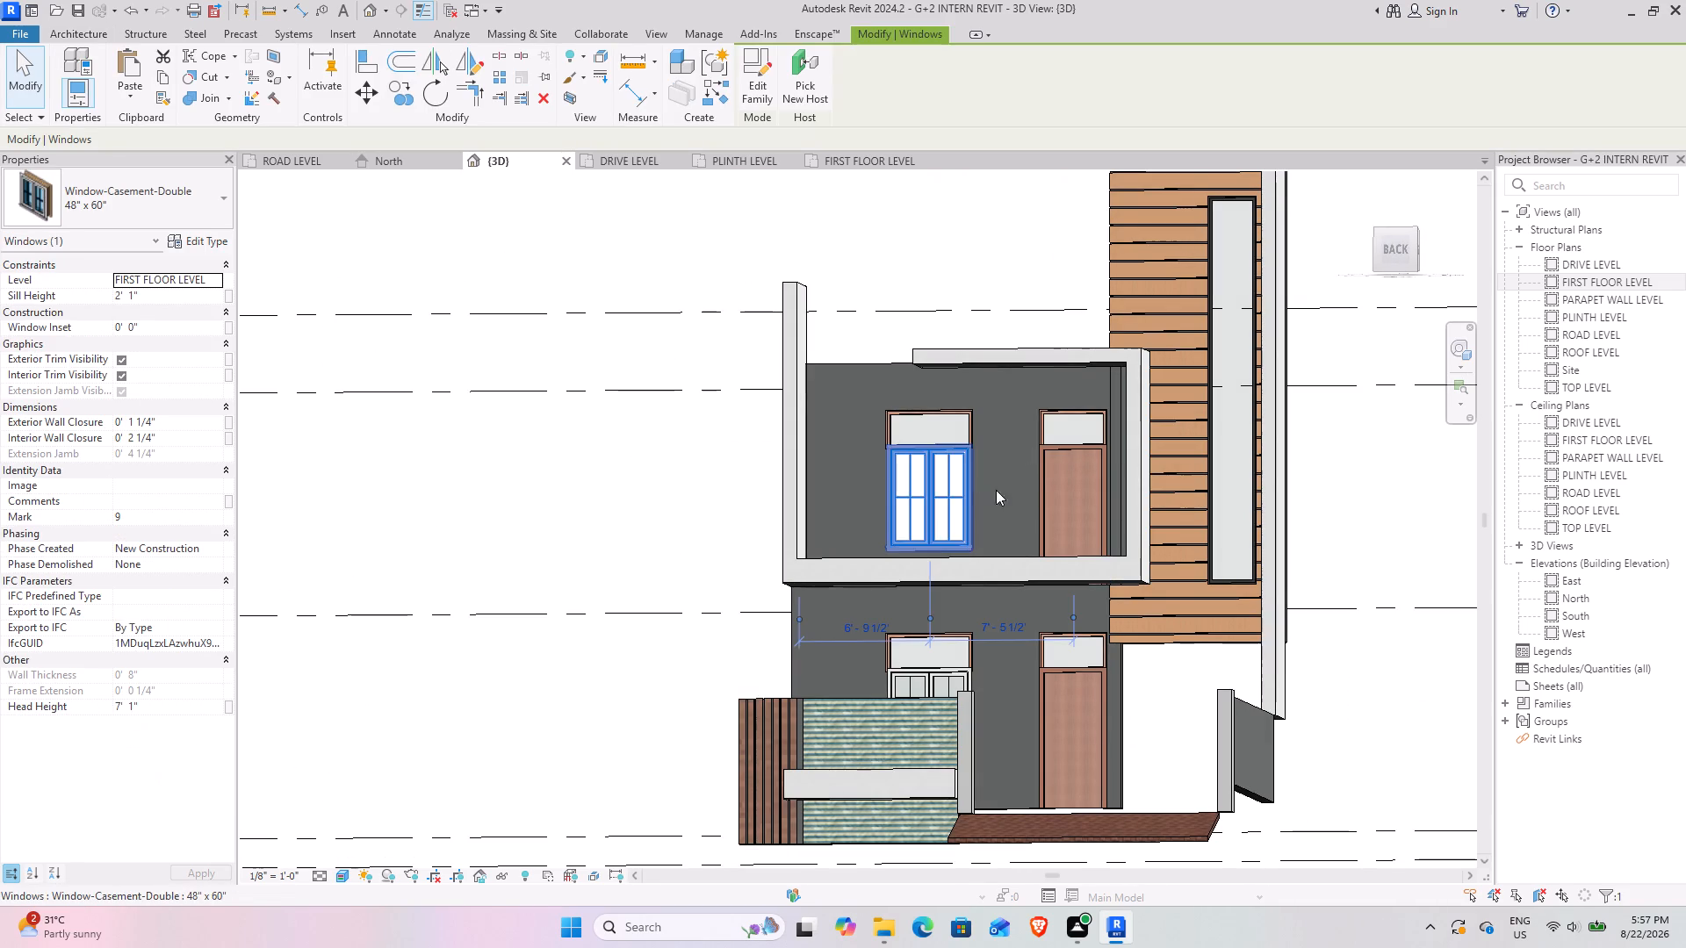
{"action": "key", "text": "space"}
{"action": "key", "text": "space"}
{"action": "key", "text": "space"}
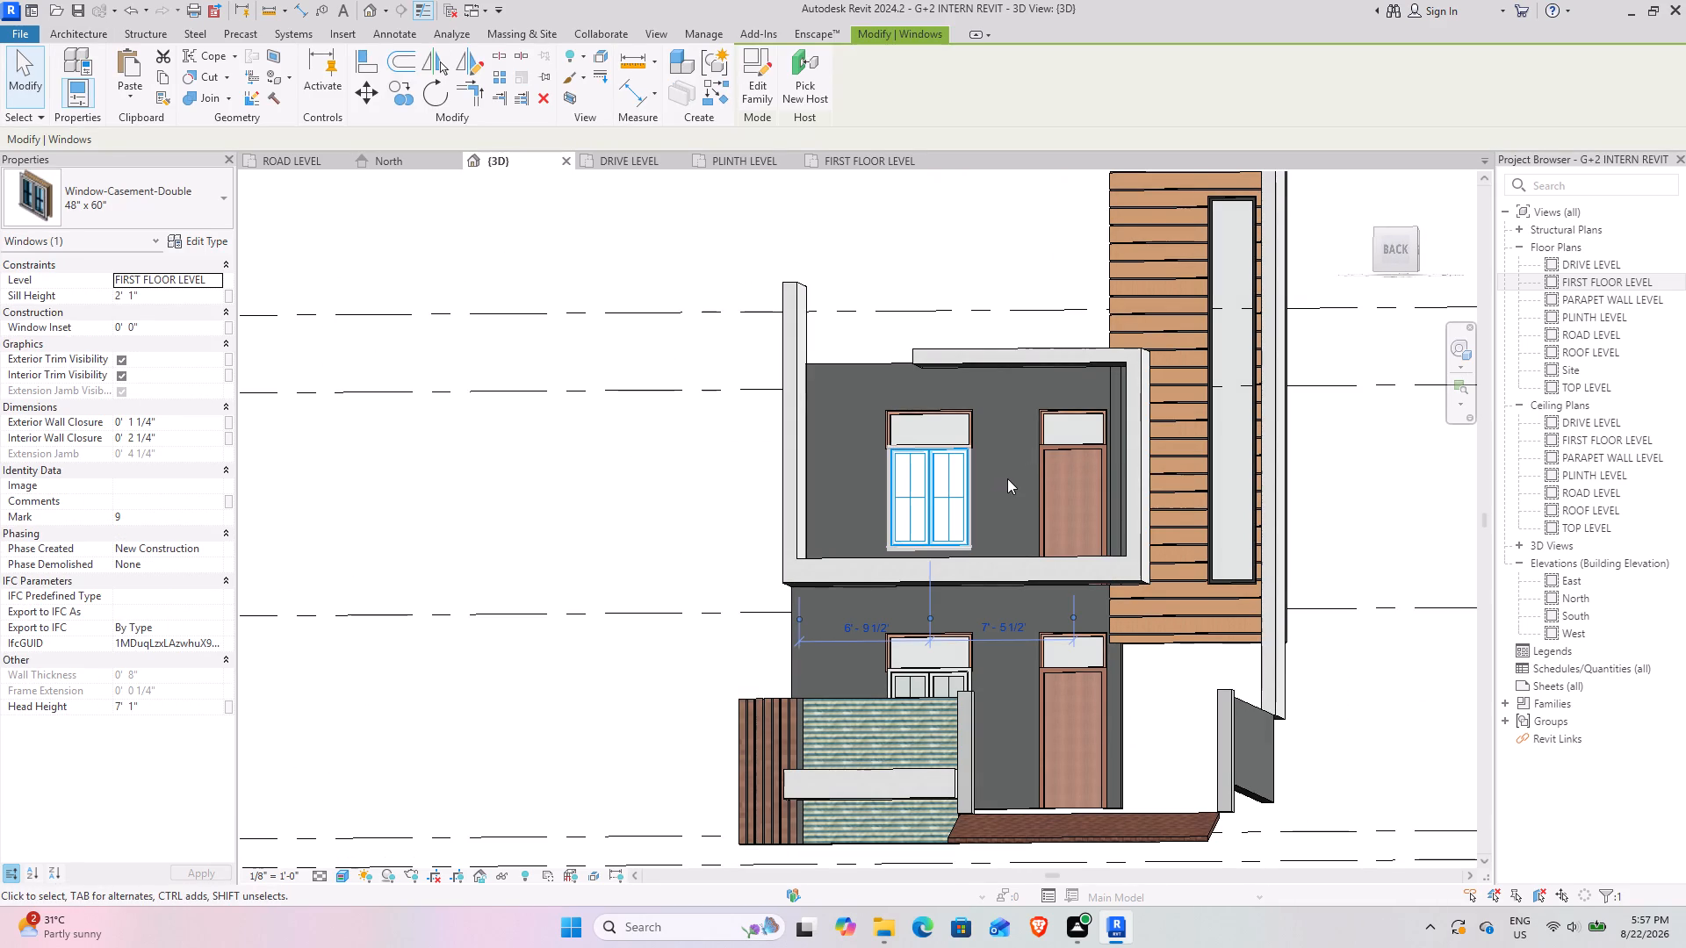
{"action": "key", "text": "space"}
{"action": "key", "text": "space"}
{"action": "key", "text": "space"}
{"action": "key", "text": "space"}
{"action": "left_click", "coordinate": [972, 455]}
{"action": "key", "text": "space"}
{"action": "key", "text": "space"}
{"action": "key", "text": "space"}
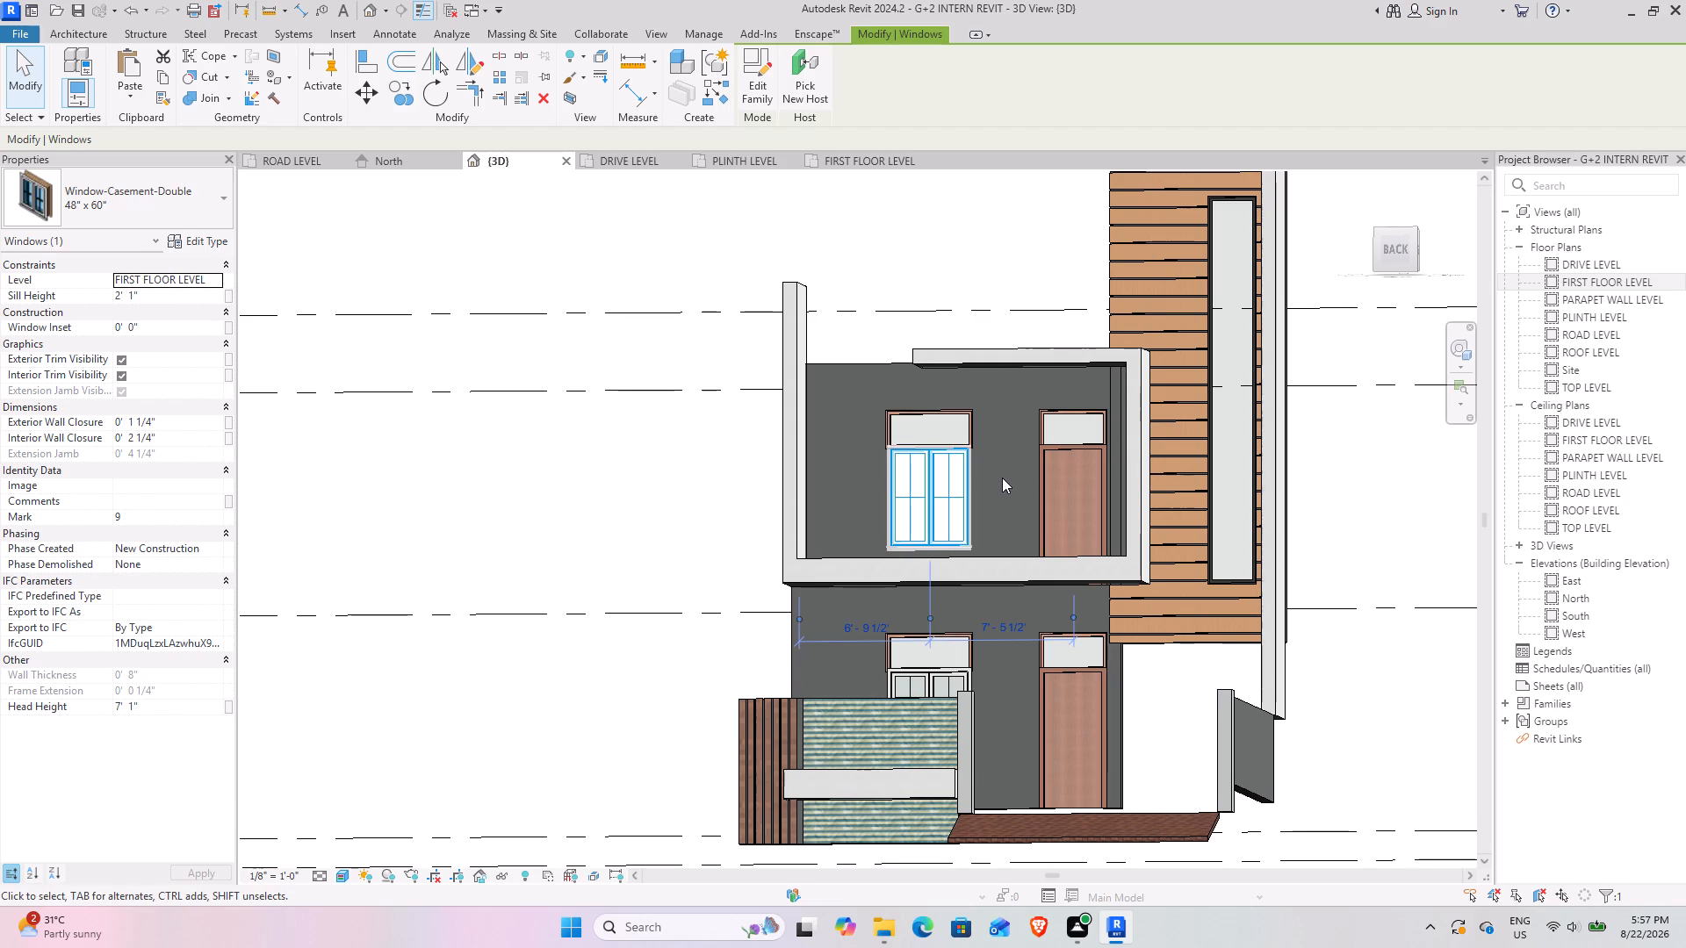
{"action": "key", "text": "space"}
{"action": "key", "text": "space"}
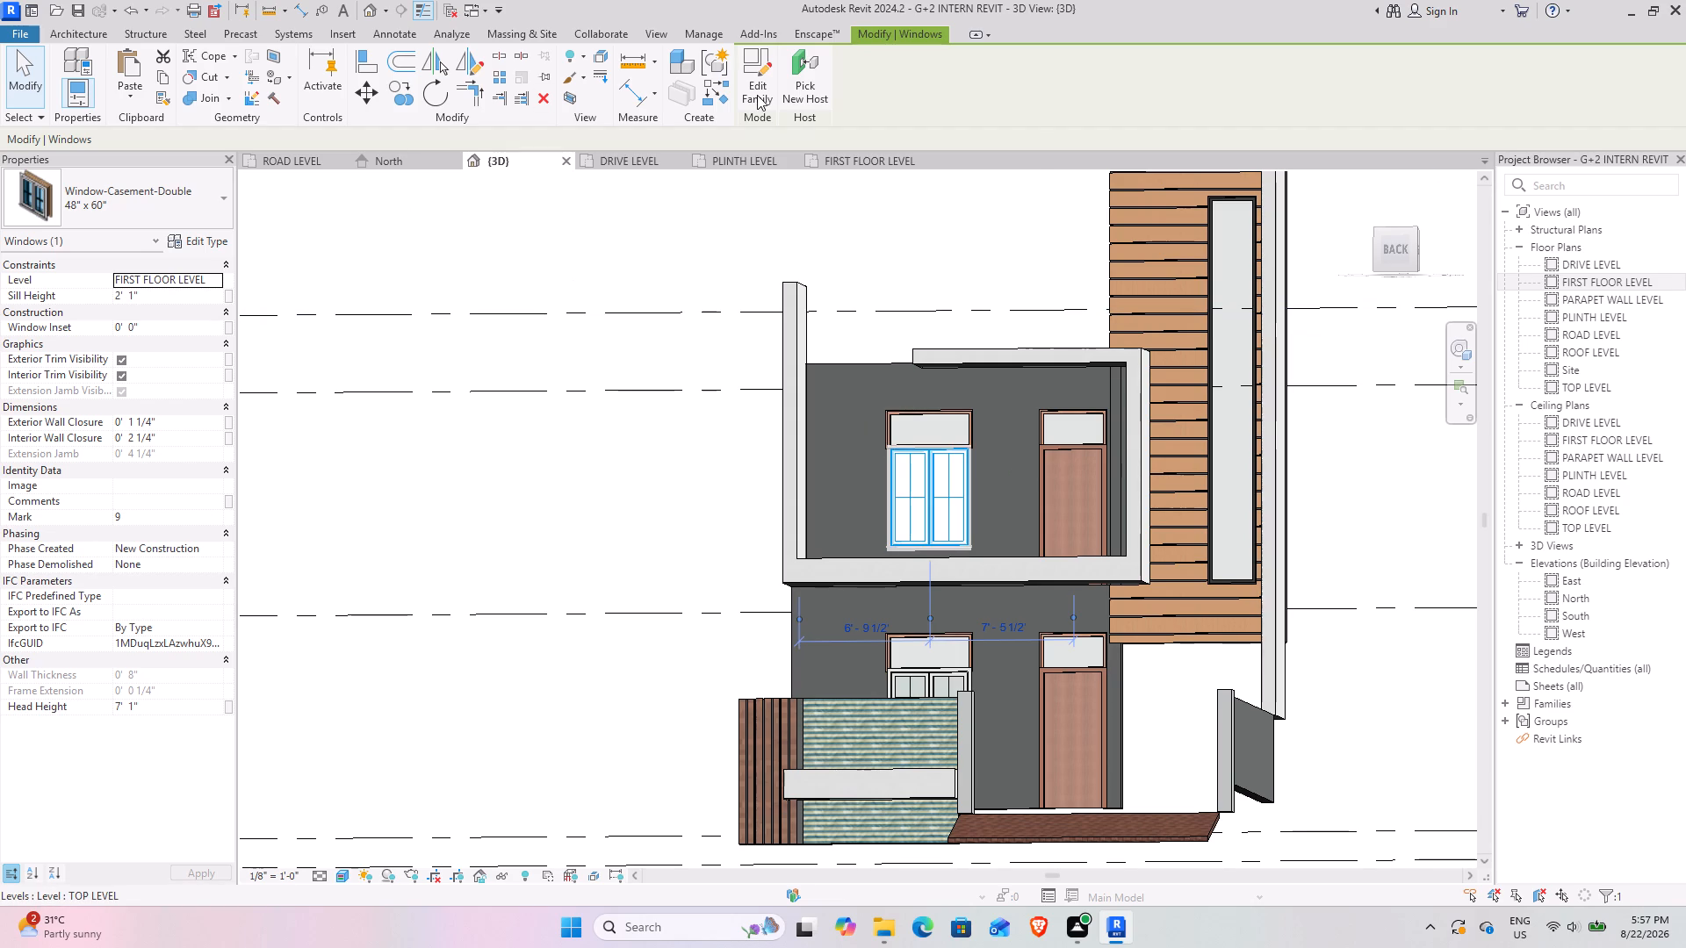
Flip the facing of the first-floor rear casement window in the first floor plan so its sashes swing outward from the rear wall.
{"action": "left_click", "coordinate": [372, 153]}
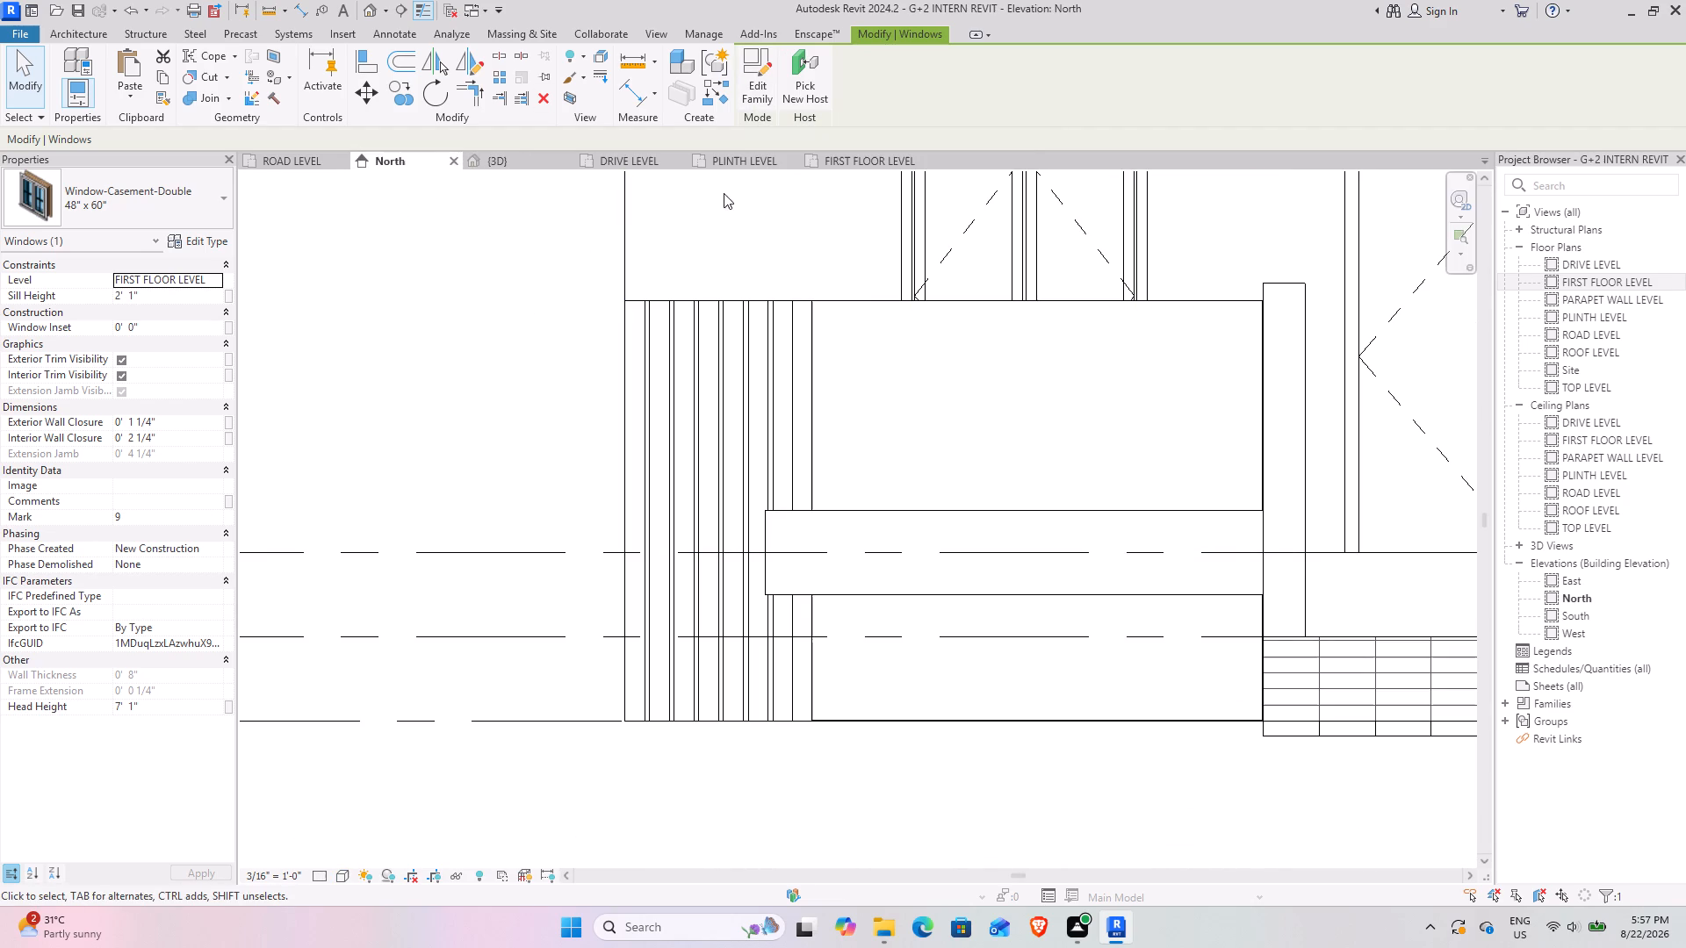
{"action": "left_click", "coordinate": [875, 162]}
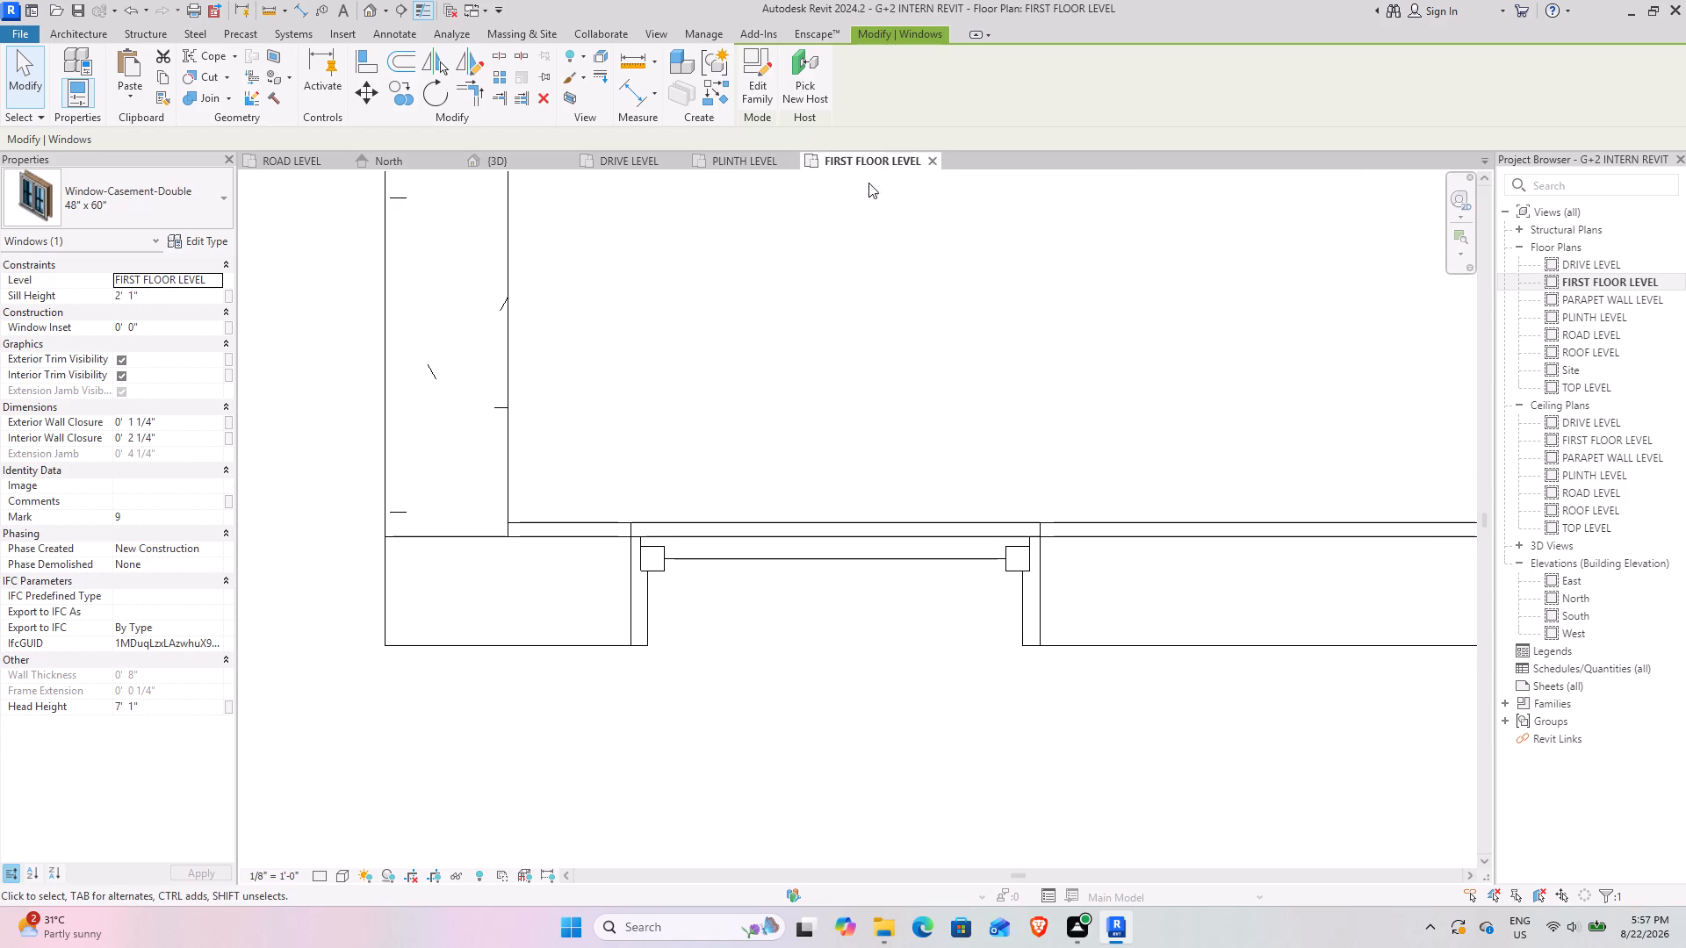
{"action": "scroll", "coordinate": [779, 450], "scroll_direction": "down", "scroll_amount": 4}
{"action": "scroll", "coordinate": [948, 485], "scroll_direction": "down", "scroll_amount": 4}
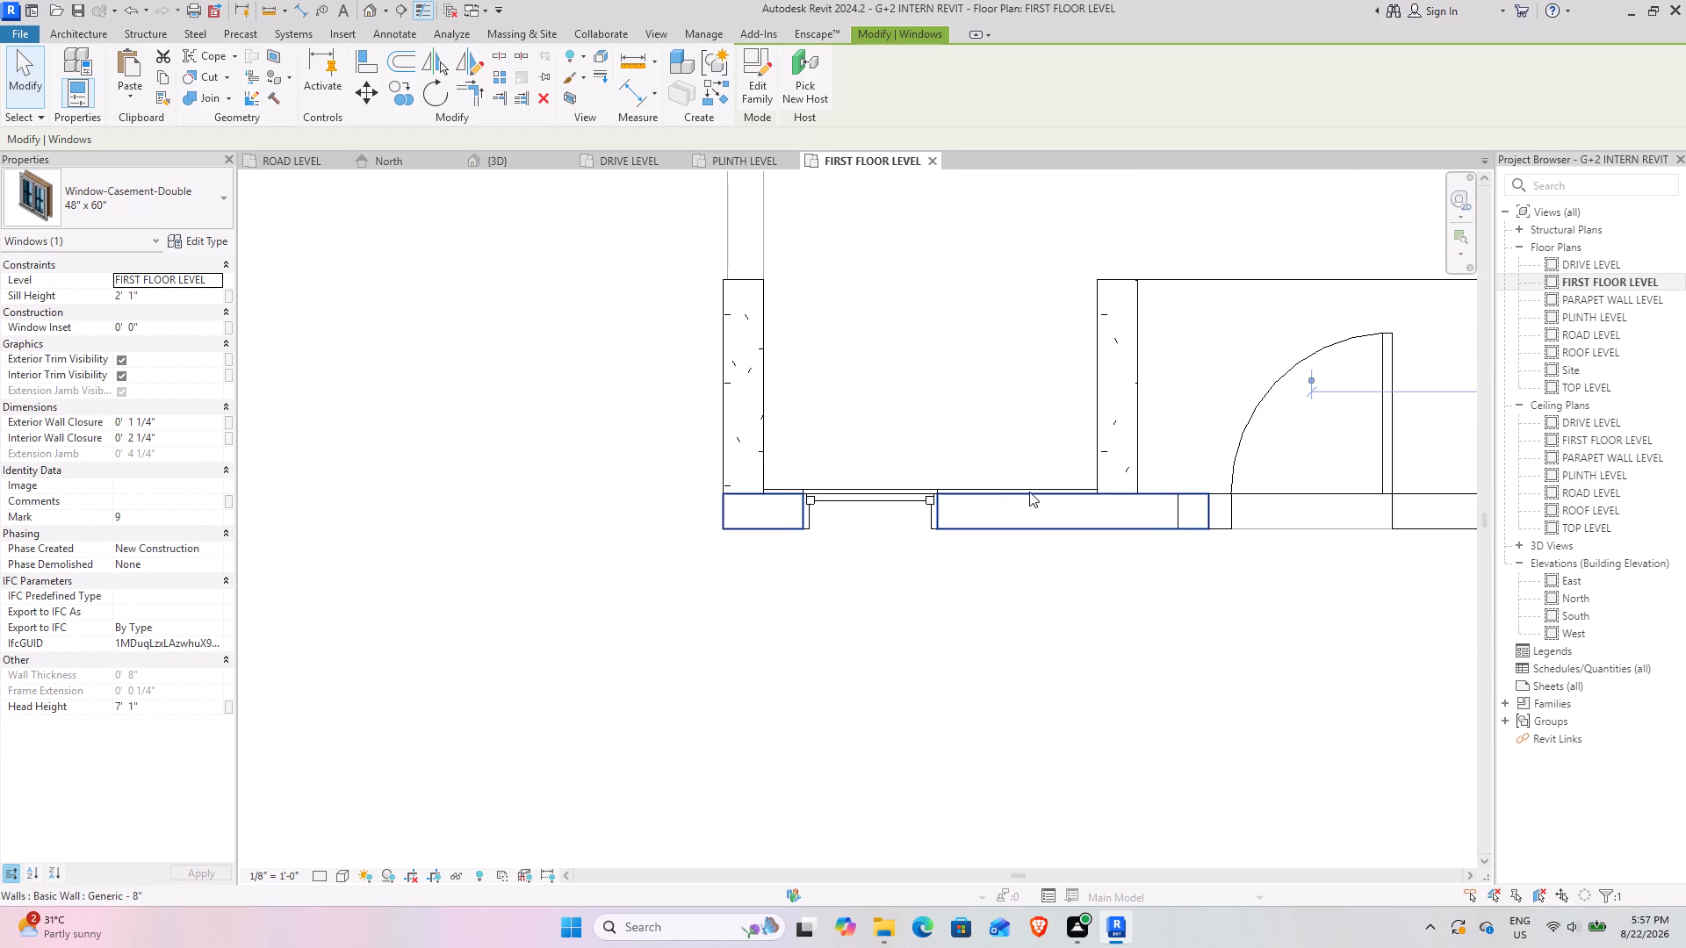
{"action": "middle_click_drag", "start_coordinate": [1035, 488], "coordinate": [624, 525]}
{"action": "middle_click_drag", "start_coordinate": [1234, 512], "coordinate": [939, 518]}
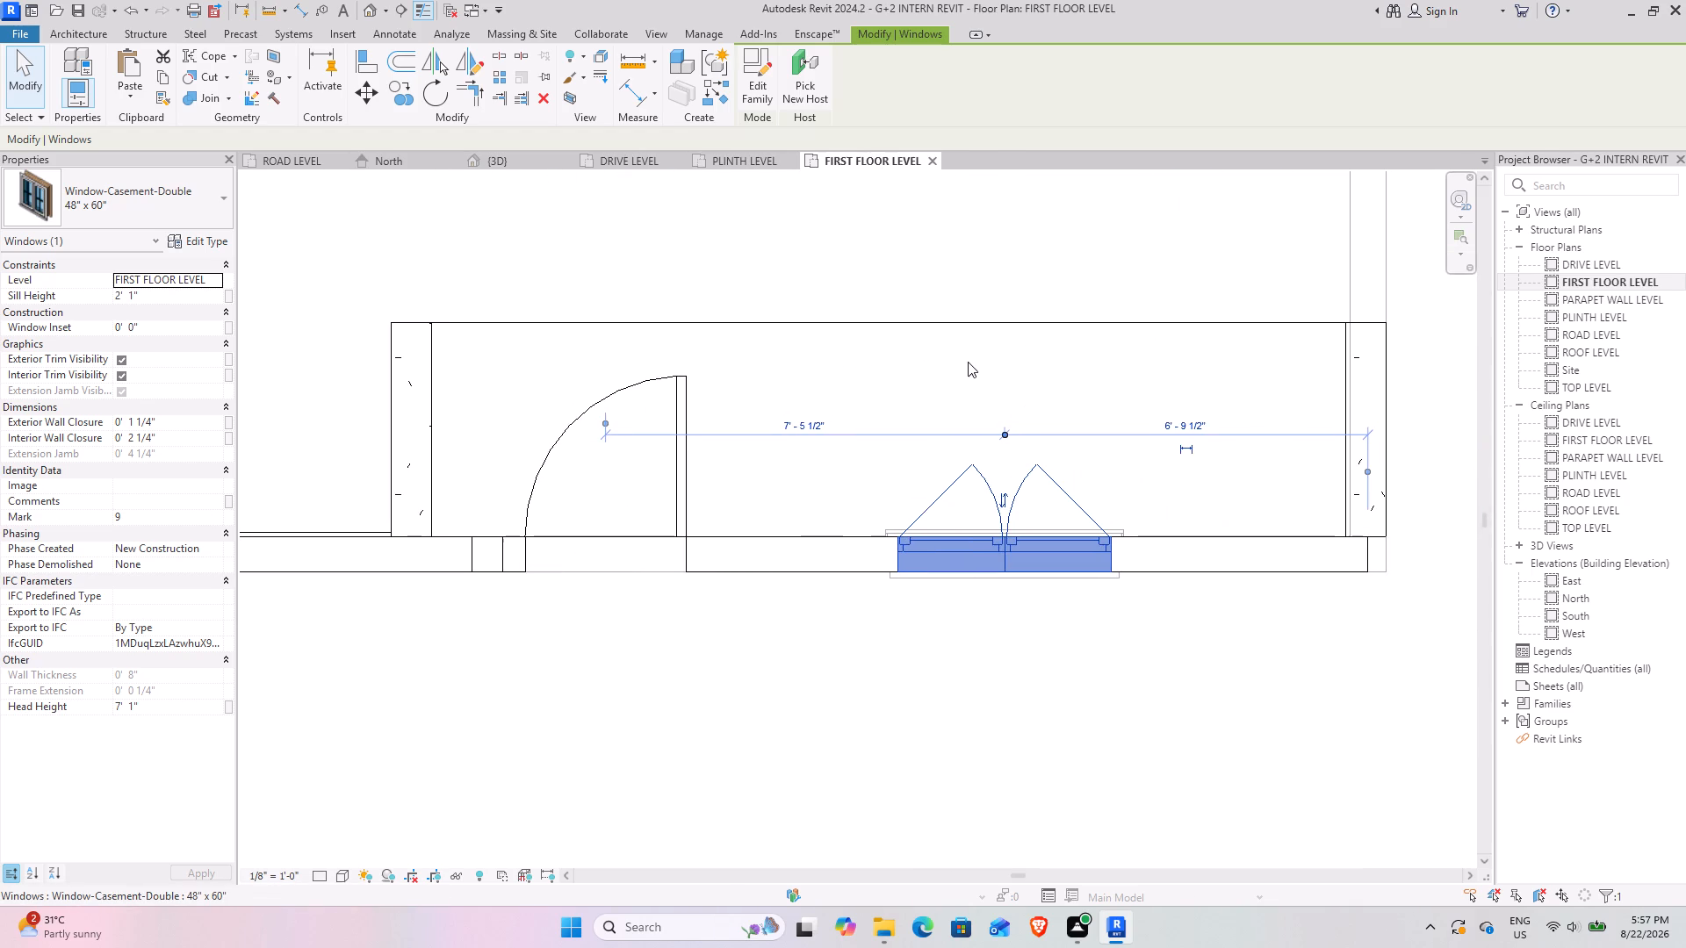
{"action": "scroll", "coordinate": [966, 360], "scroll_direction": "down", "scroll_amount": 3}
{"action": "key", "text": "space"}
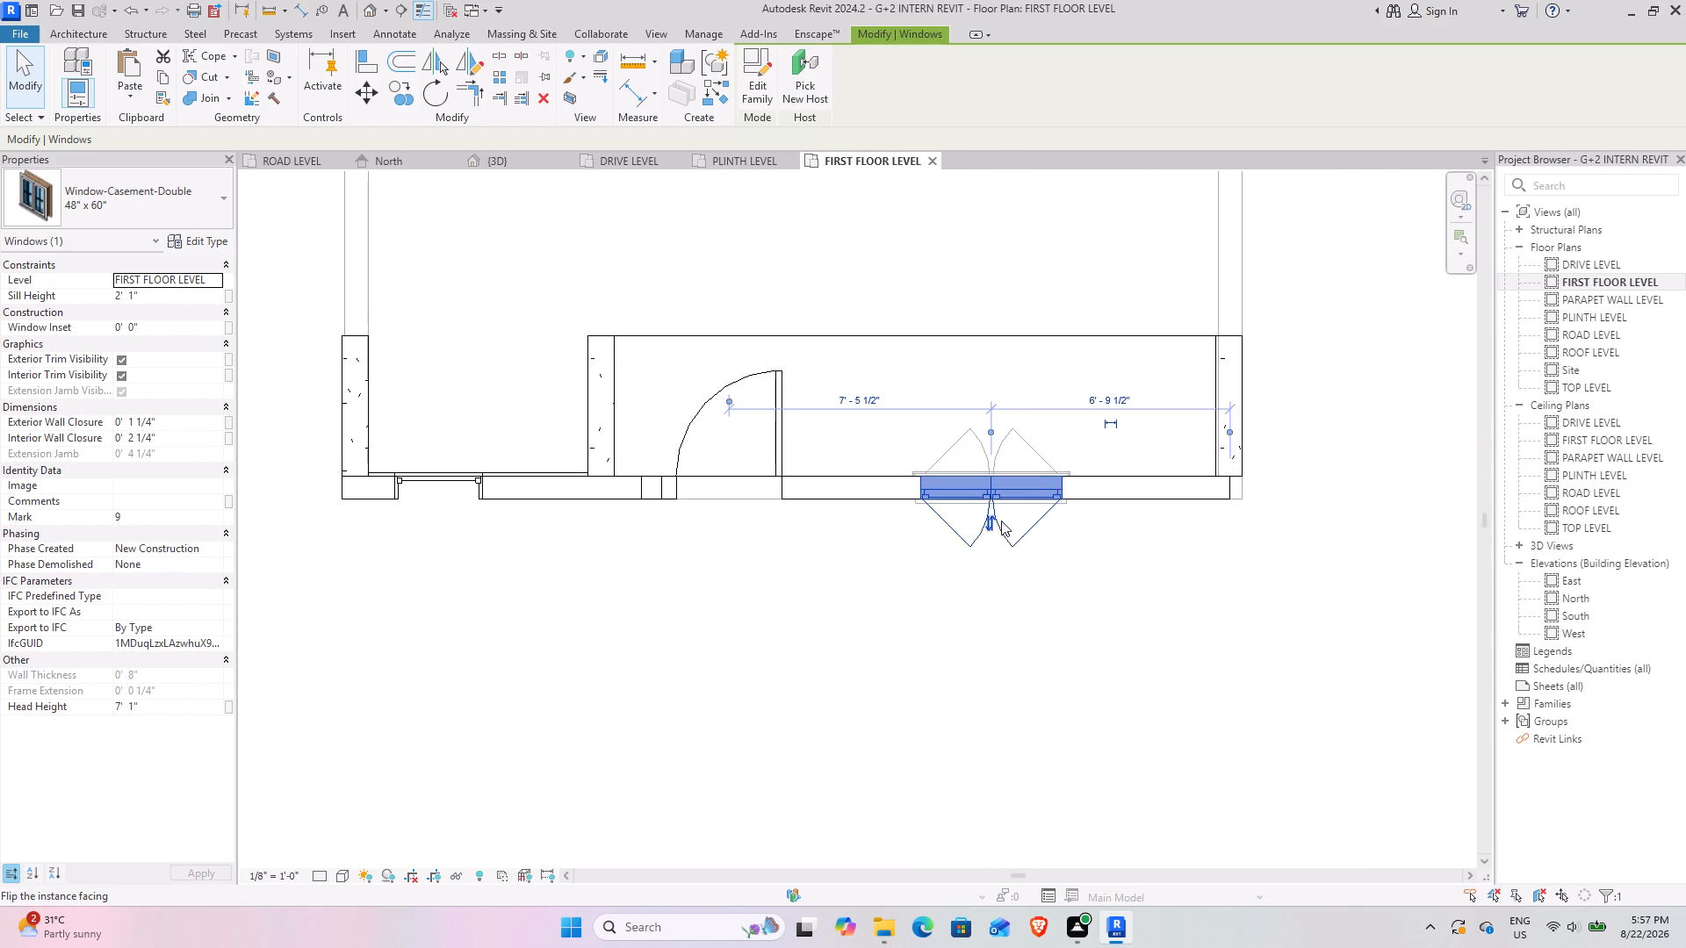
{"action": "left_click", "coordinate": [1002, 542]}
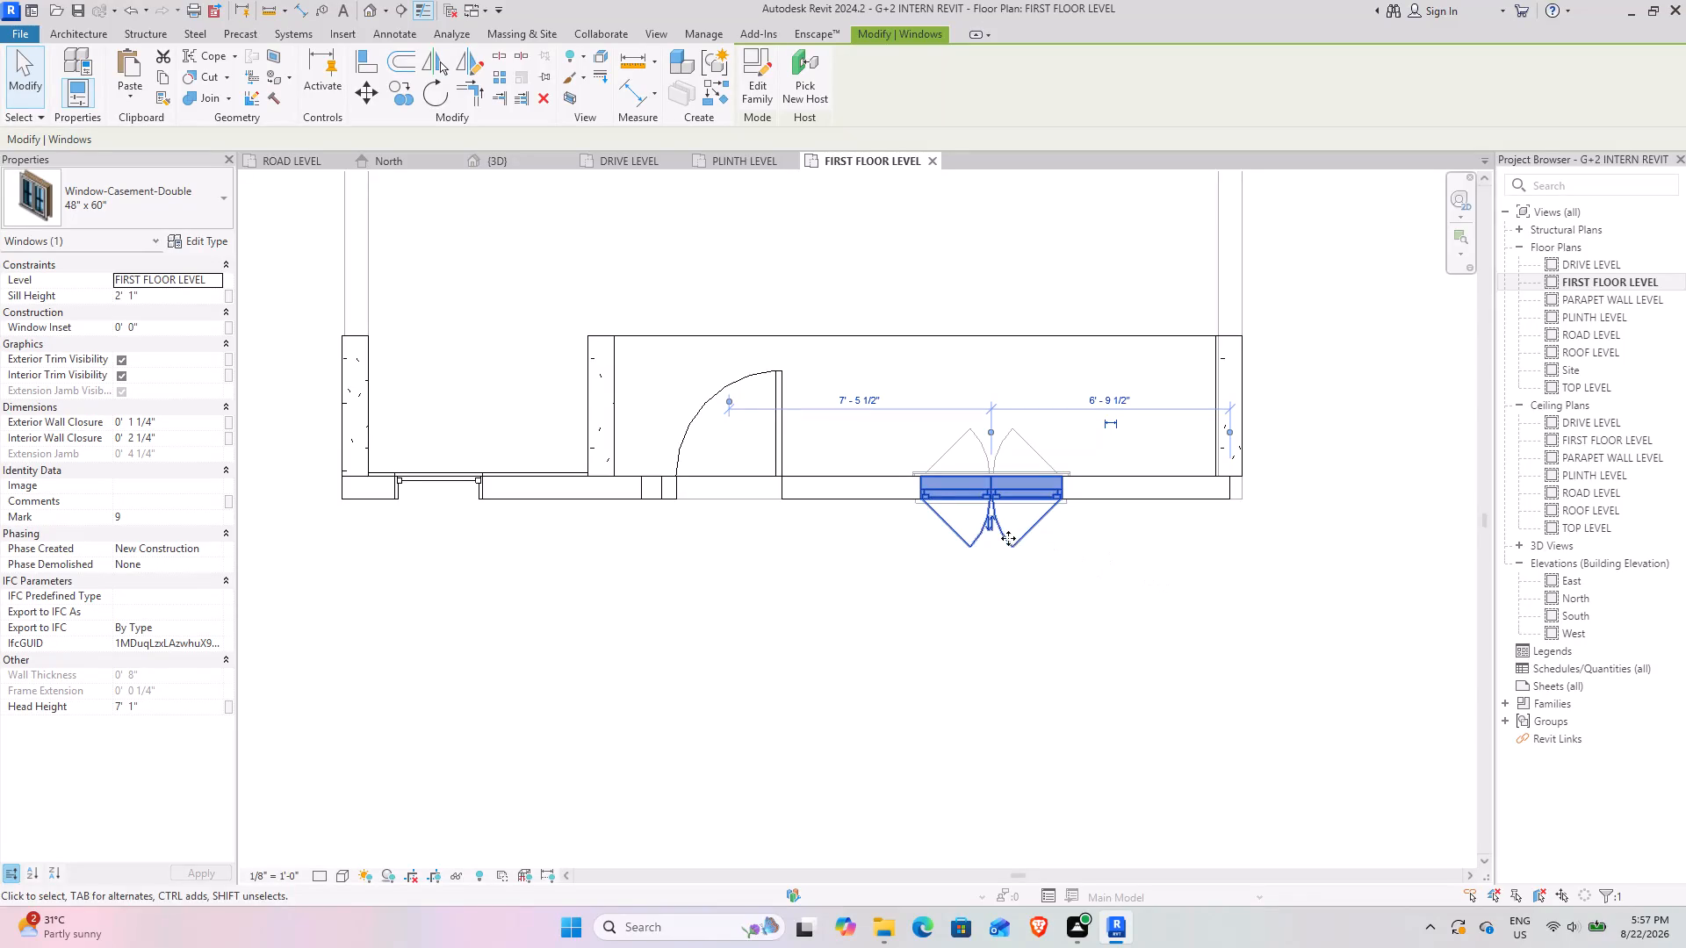
{"action": "left_click", "coordinate": [989, 520]}
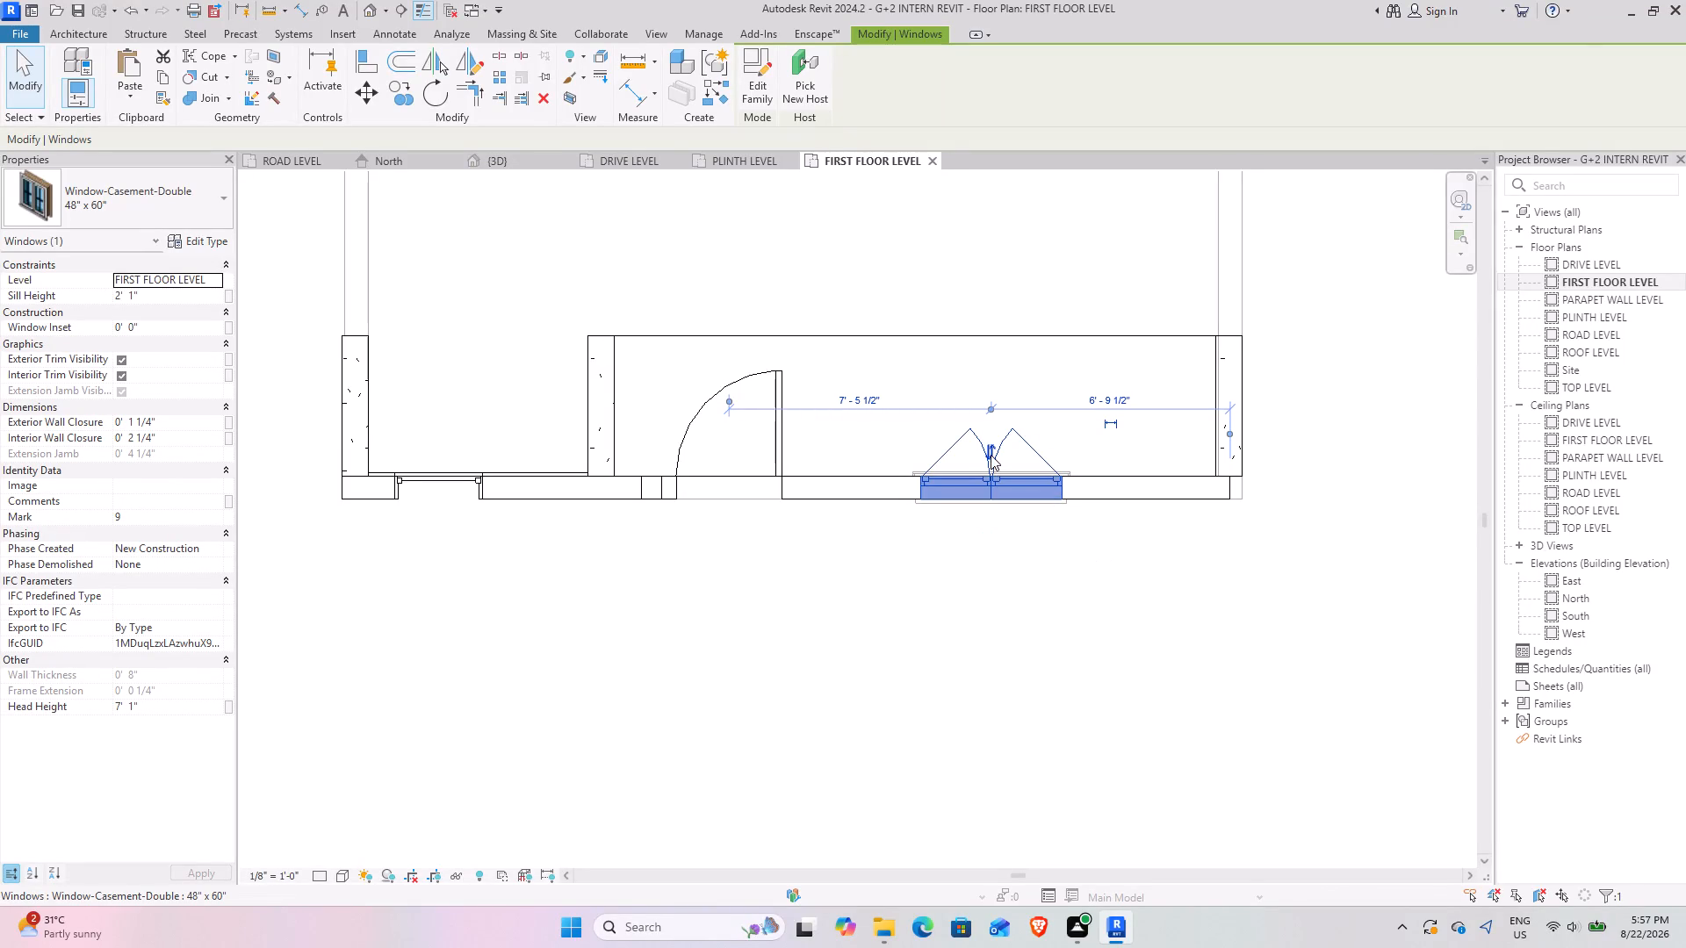
{"action": "left_click", "coordinate": [991, 455]}
{"action": "key", "text": "space"}
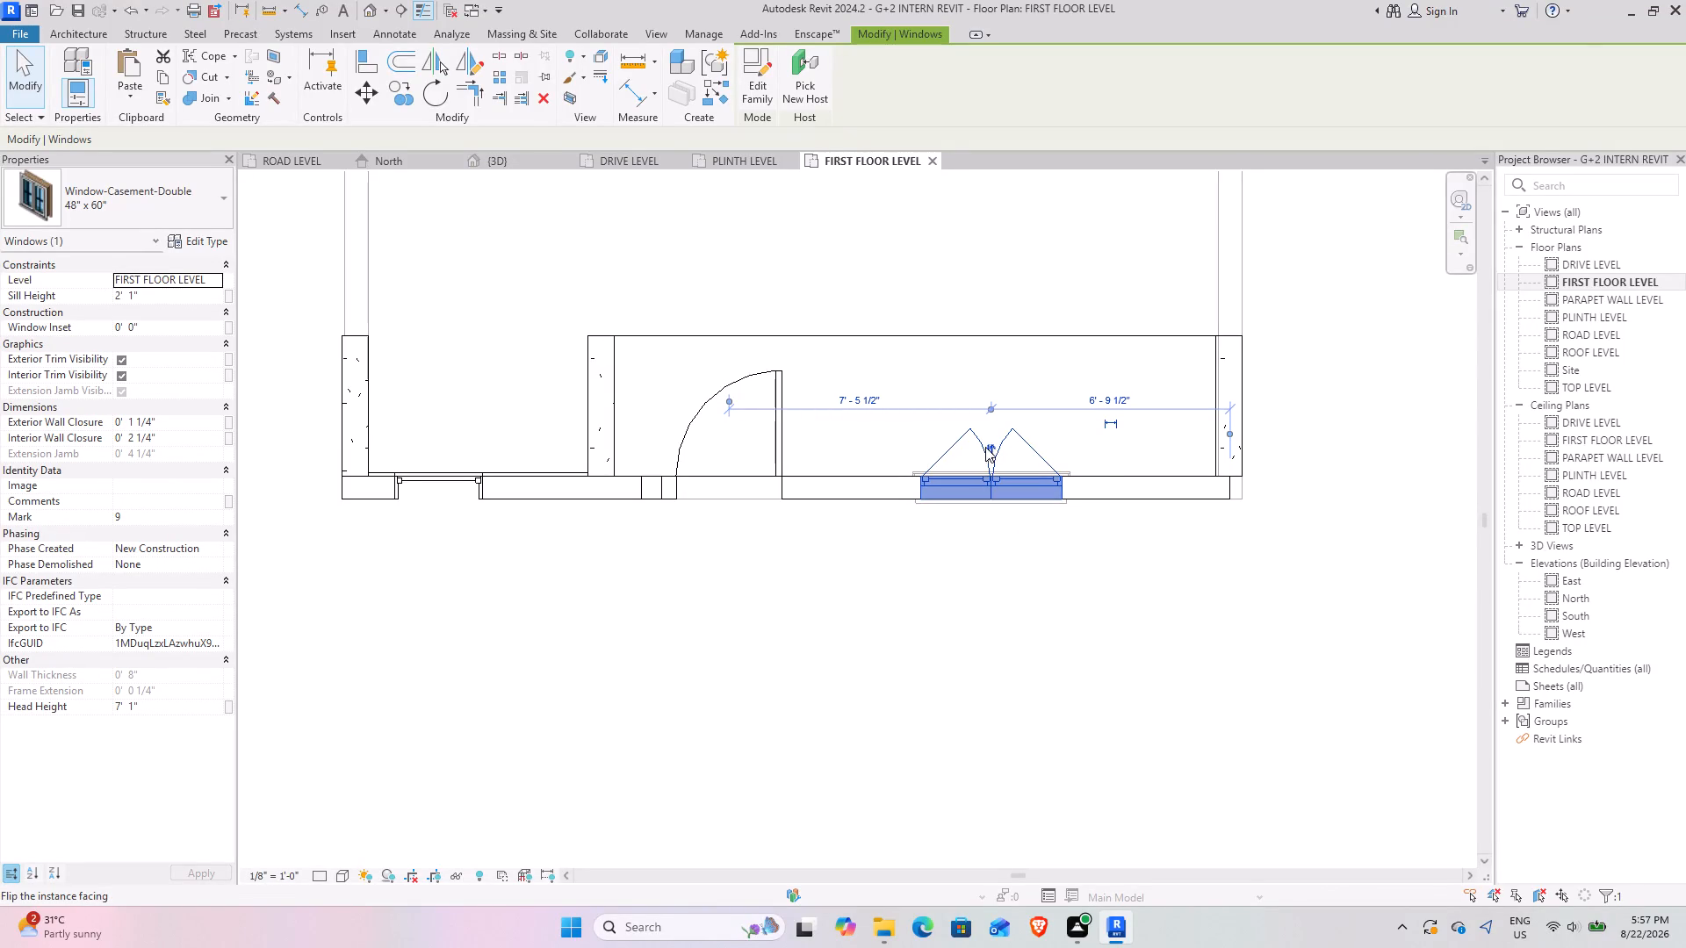
{"action": "left_click", "coordinate": [991, 446]}
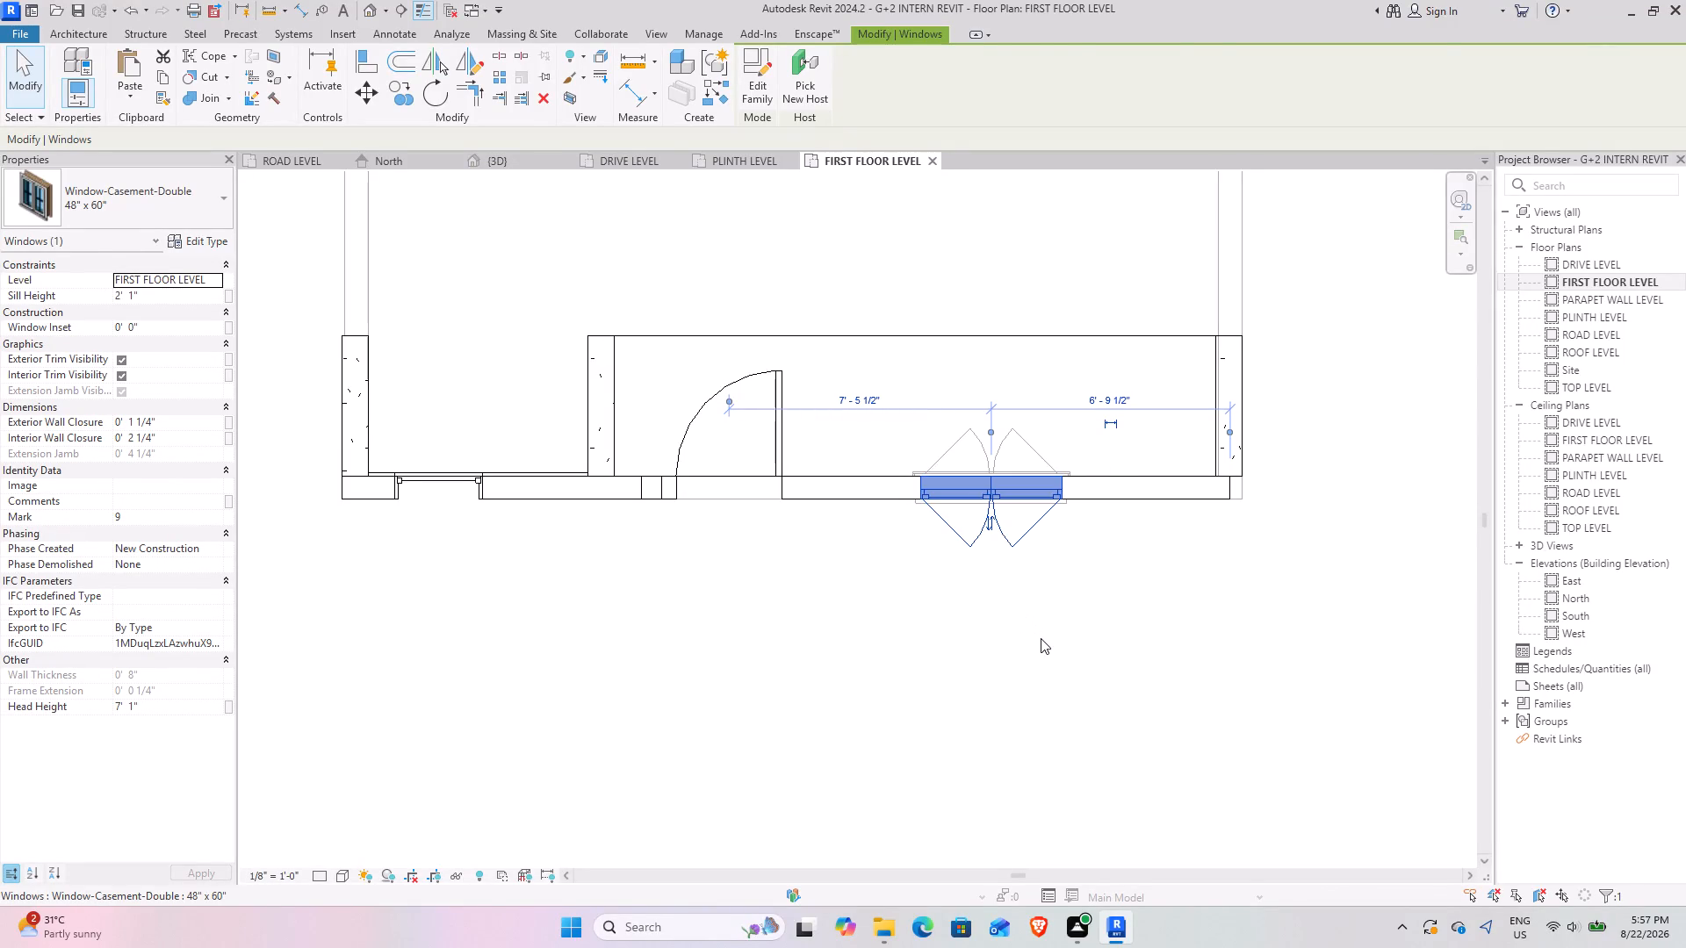
{"action": "left_click", "coordinate": [1041, 638]}
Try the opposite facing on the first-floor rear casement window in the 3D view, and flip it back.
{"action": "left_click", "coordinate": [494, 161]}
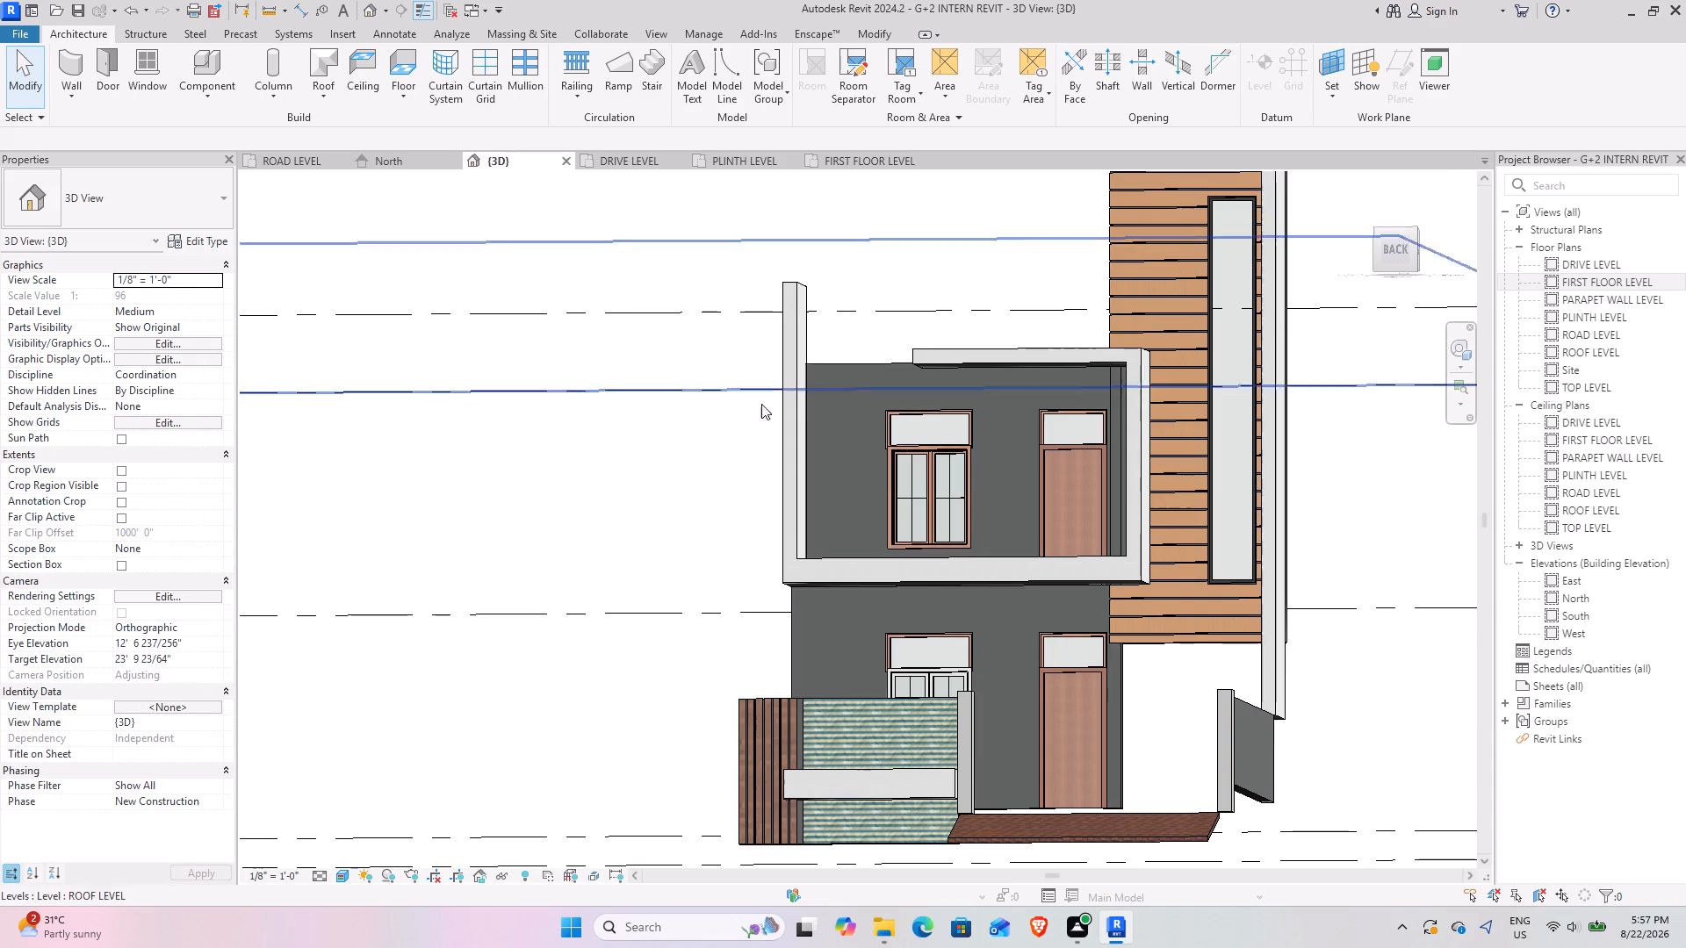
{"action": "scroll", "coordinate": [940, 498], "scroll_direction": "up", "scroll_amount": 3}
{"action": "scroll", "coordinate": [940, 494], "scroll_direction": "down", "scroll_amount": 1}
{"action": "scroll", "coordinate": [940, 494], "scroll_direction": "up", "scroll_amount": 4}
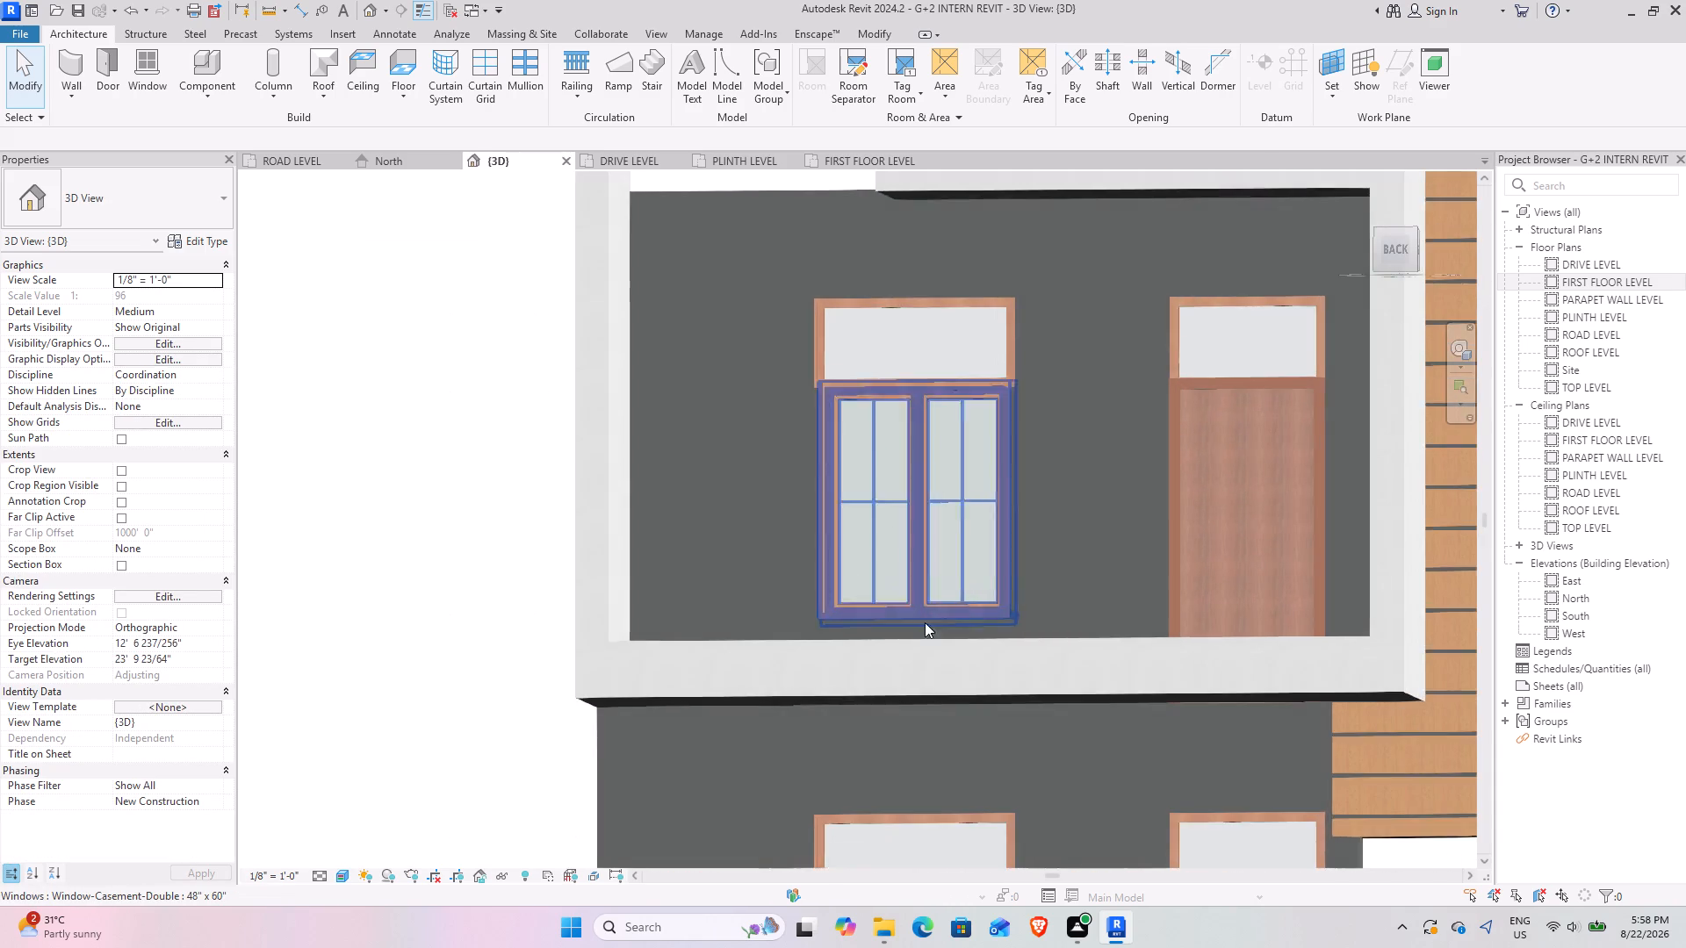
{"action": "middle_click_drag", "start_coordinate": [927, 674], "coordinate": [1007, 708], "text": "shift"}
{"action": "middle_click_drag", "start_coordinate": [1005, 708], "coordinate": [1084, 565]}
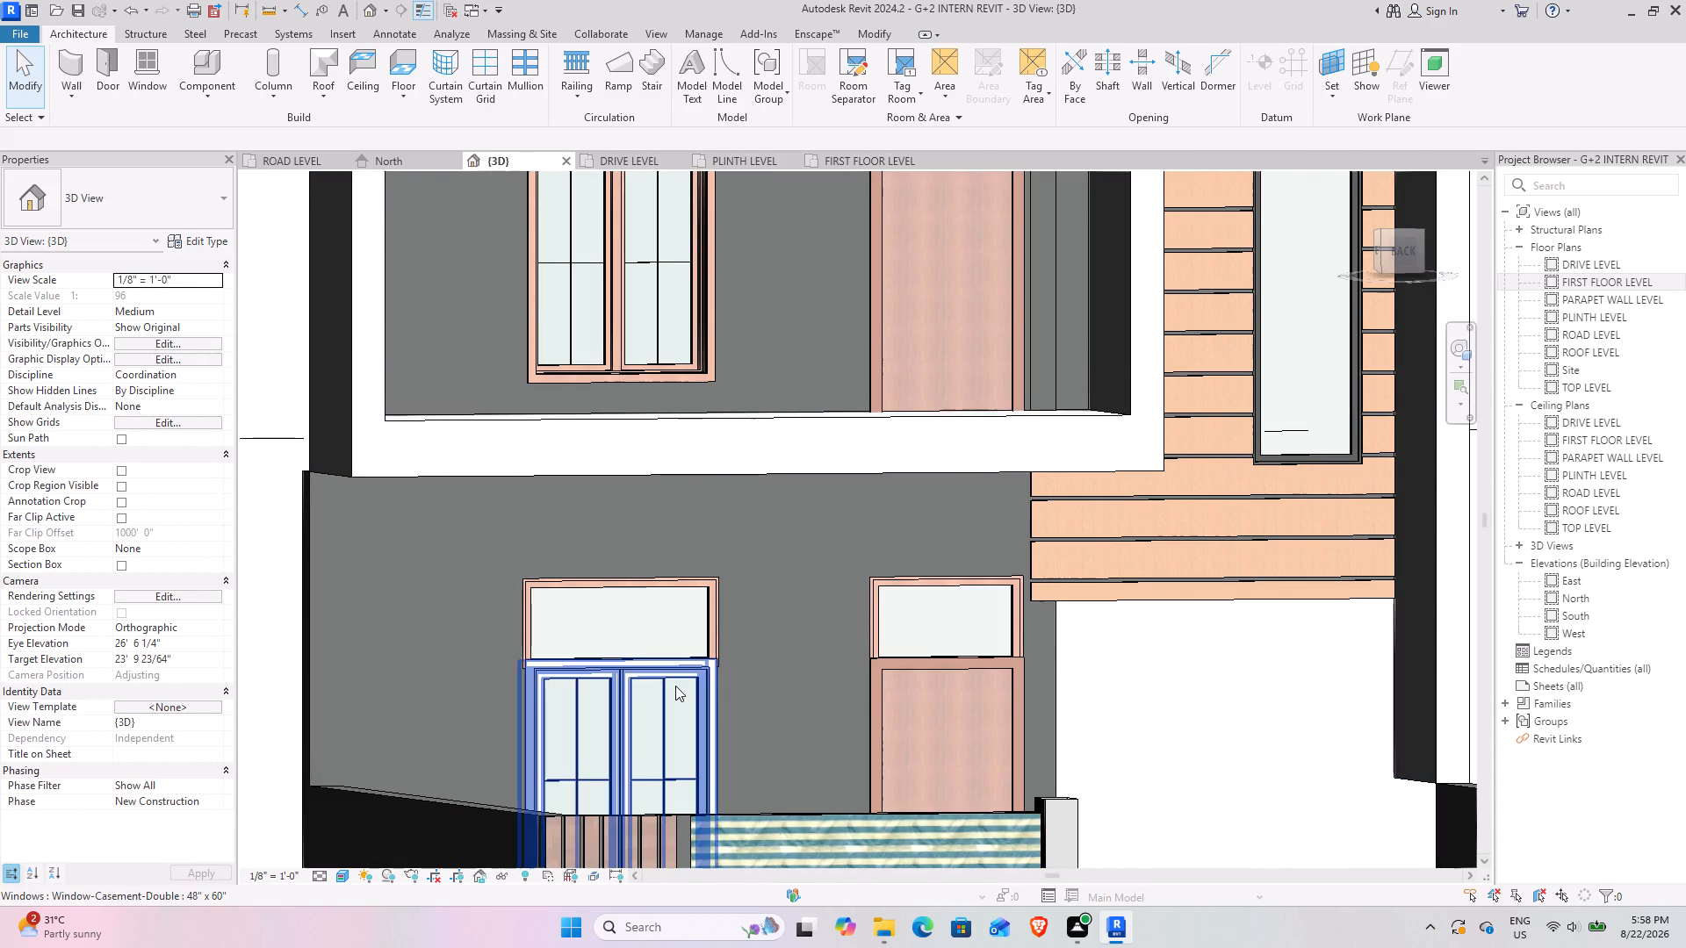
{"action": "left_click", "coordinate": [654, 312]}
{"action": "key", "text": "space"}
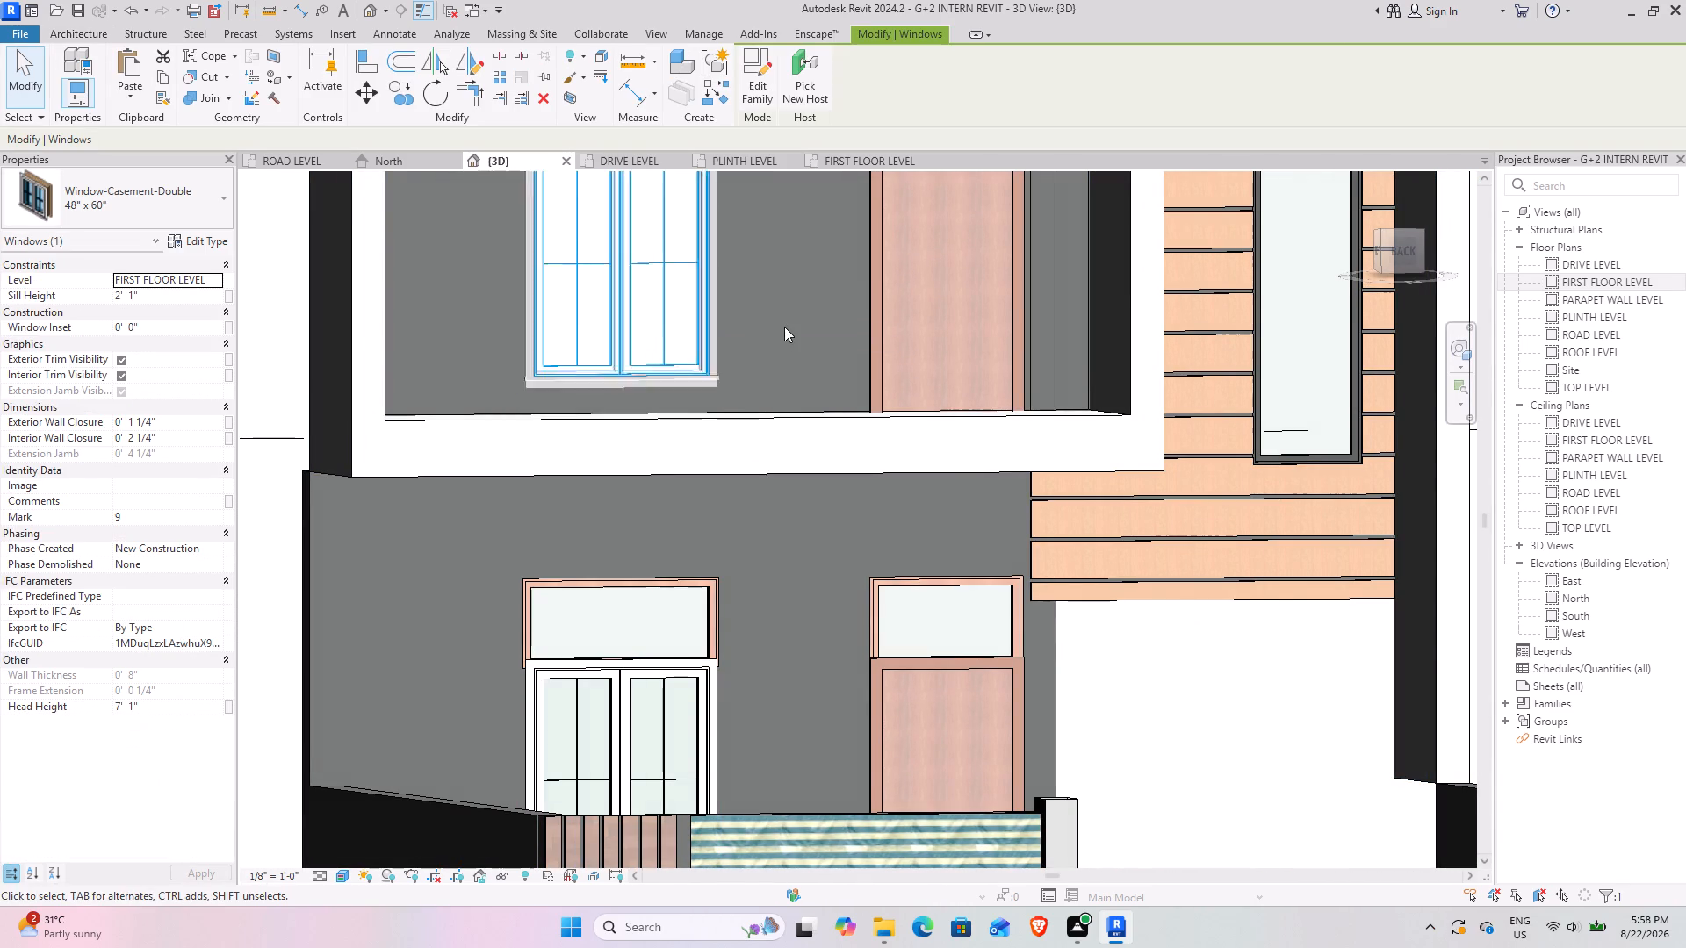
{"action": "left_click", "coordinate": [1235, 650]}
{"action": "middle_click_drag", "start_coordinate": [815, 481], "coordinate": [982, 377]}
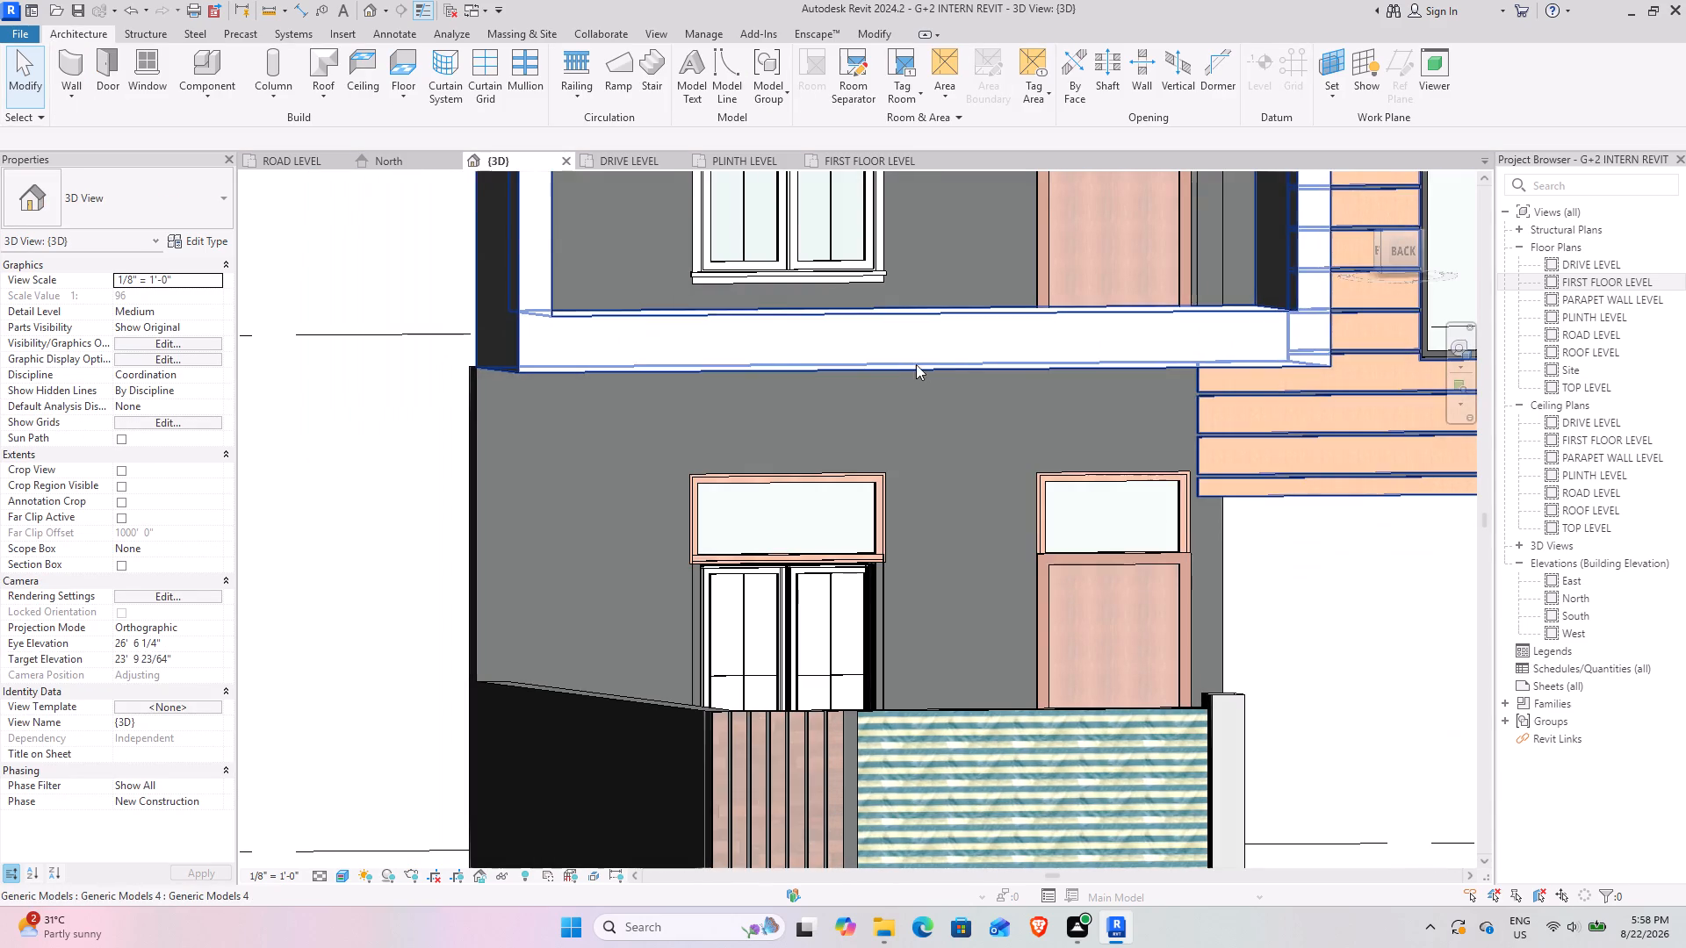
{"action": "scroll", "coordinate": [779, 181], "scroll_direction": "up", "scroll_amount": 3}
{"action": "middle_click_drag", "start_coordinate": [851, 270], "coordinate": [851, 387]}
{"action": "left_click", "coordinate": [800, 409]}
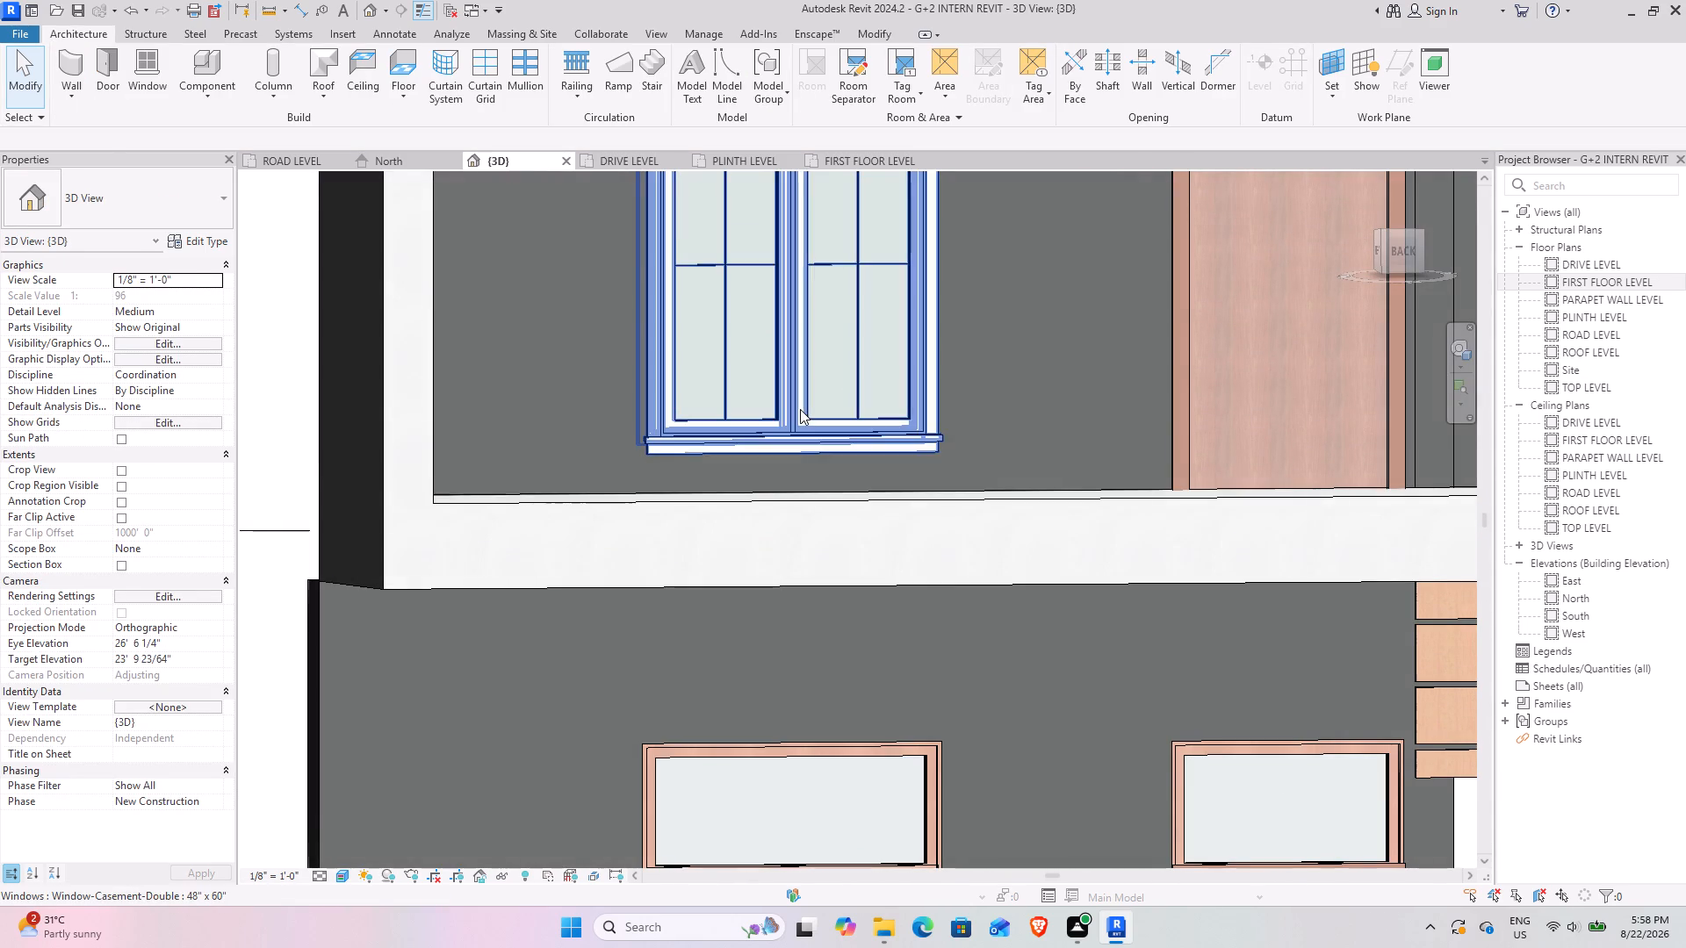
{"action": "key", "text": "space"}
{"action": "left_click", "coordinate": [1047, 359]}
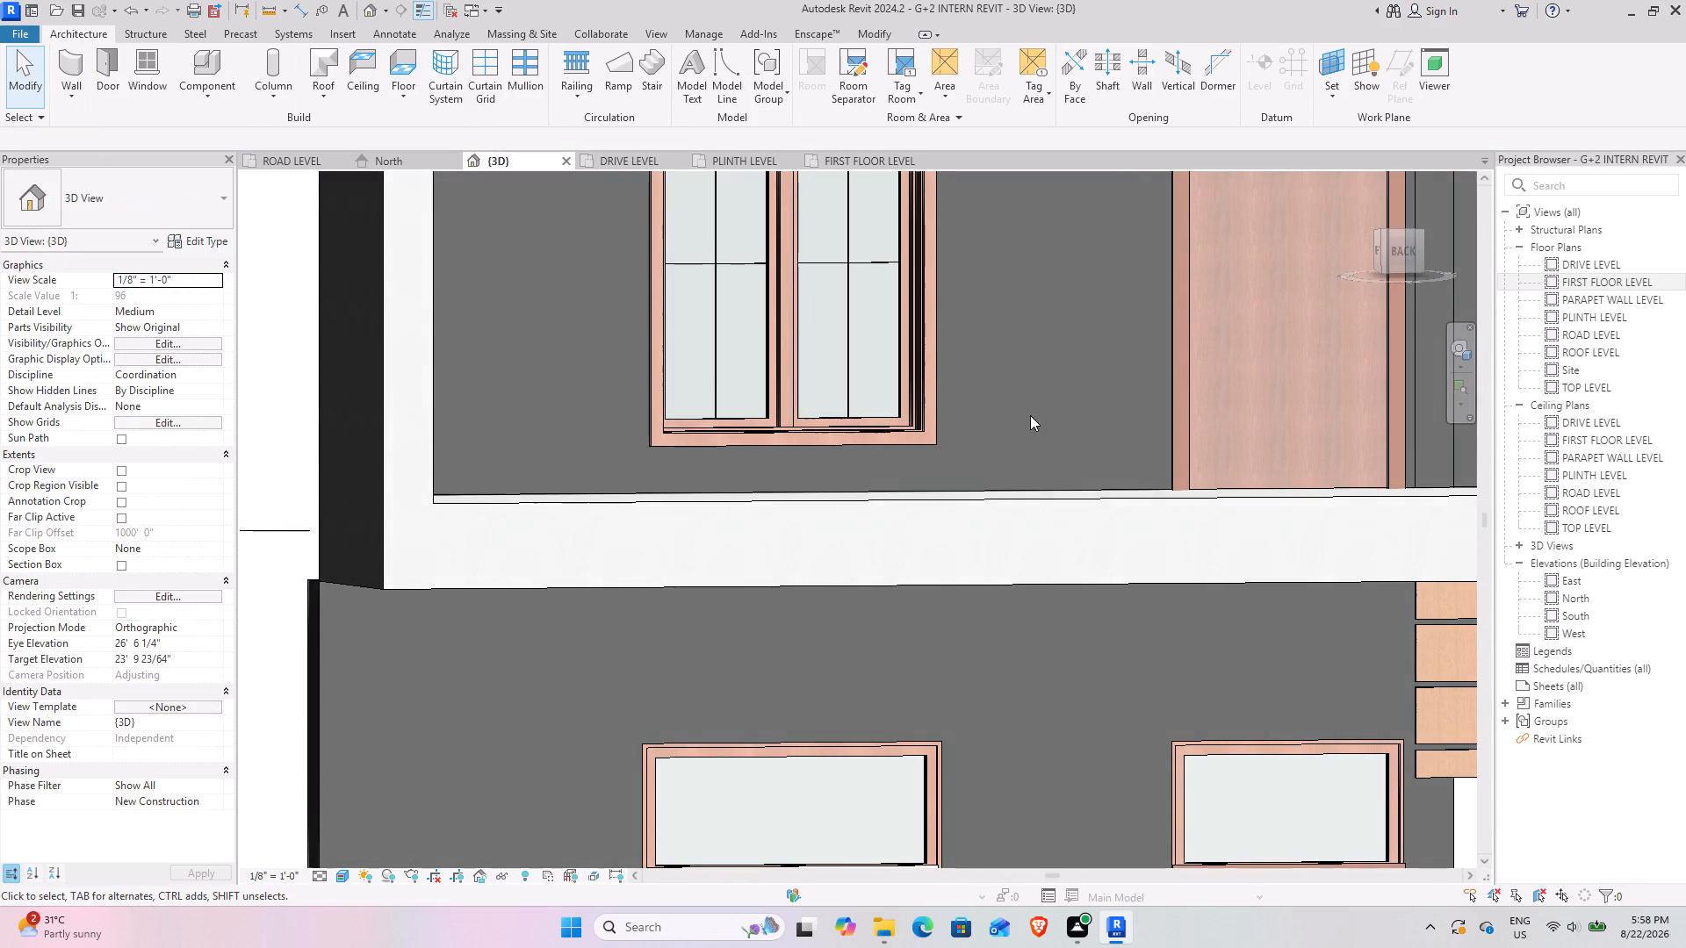
Flip the facing of the ground-floor rear casement window to match the first-floor casement window above it.
{"action": "middle_click_drag", "start_coordinate": [1027, 416], "coordinate": [998, 237]}
{"action": "middle_click_drag", "start_coordinate": [942, 506], "coordinate": [1068, 293]}
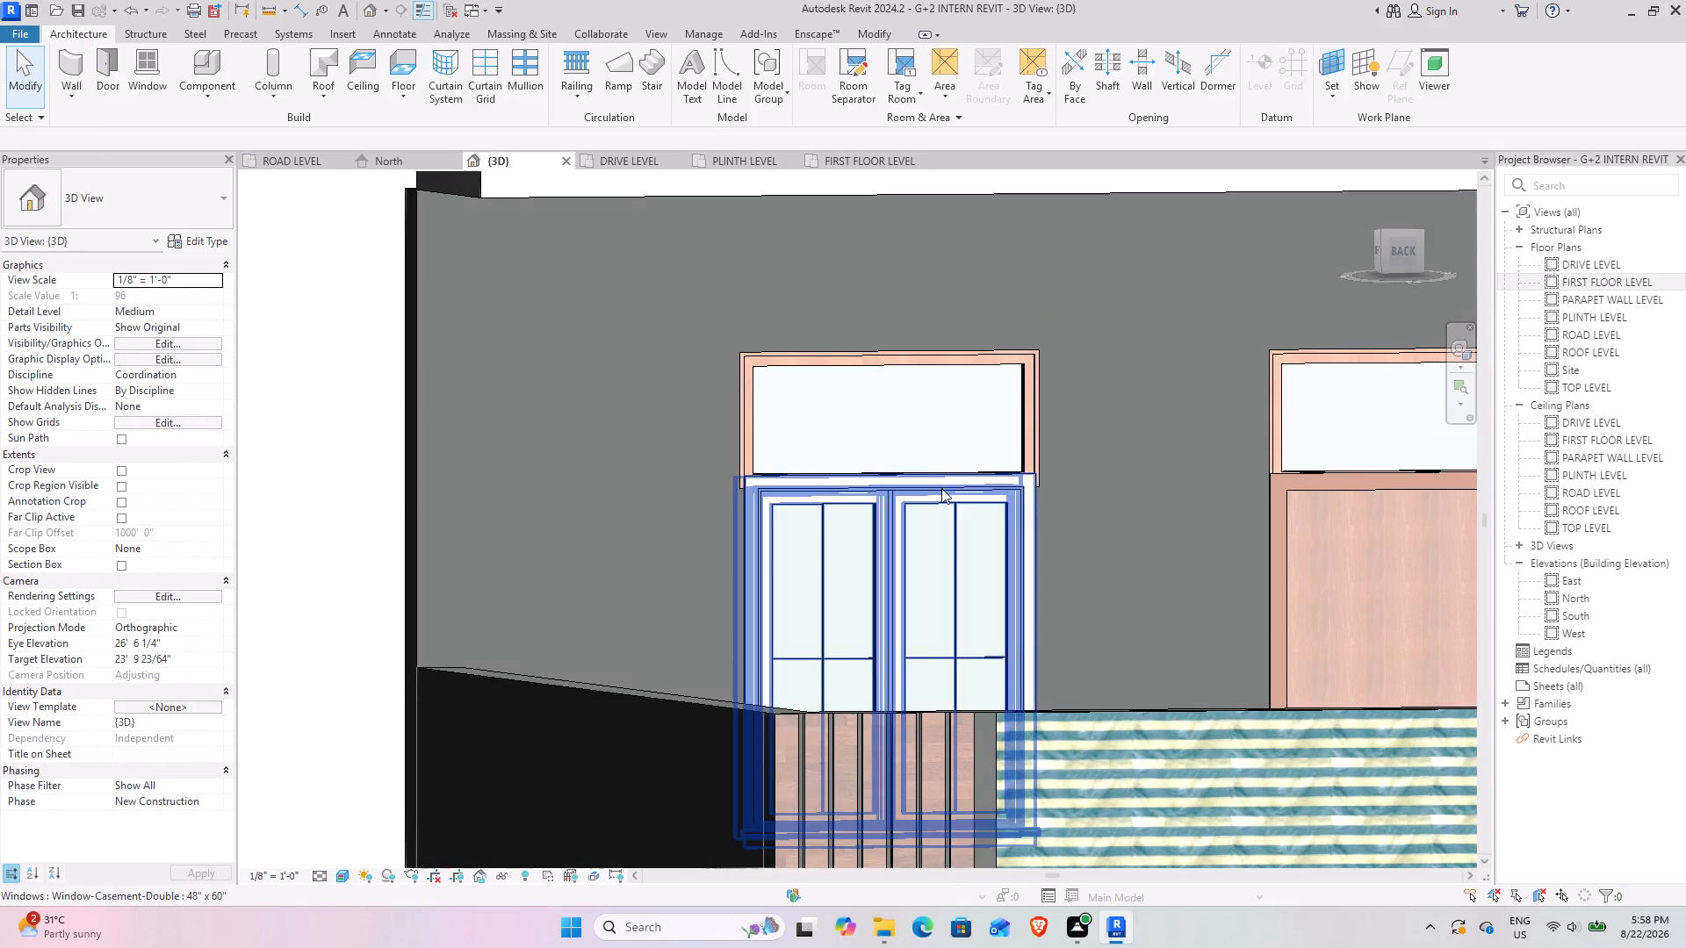
{"action": "left_click", "coordinate": [941, 488]}
{"action": "key", "text": "space"}
{"action": "left_click", "coordinate": [1167, 443]}
{"action": "scroll", "coordinate": [1169, 449], "scroll_direction": "down", "scroll_amount": 3}
{"action": "middle_click_drag", "start_coordinate": [1251, 497], "coordinate": [1199, 497]}
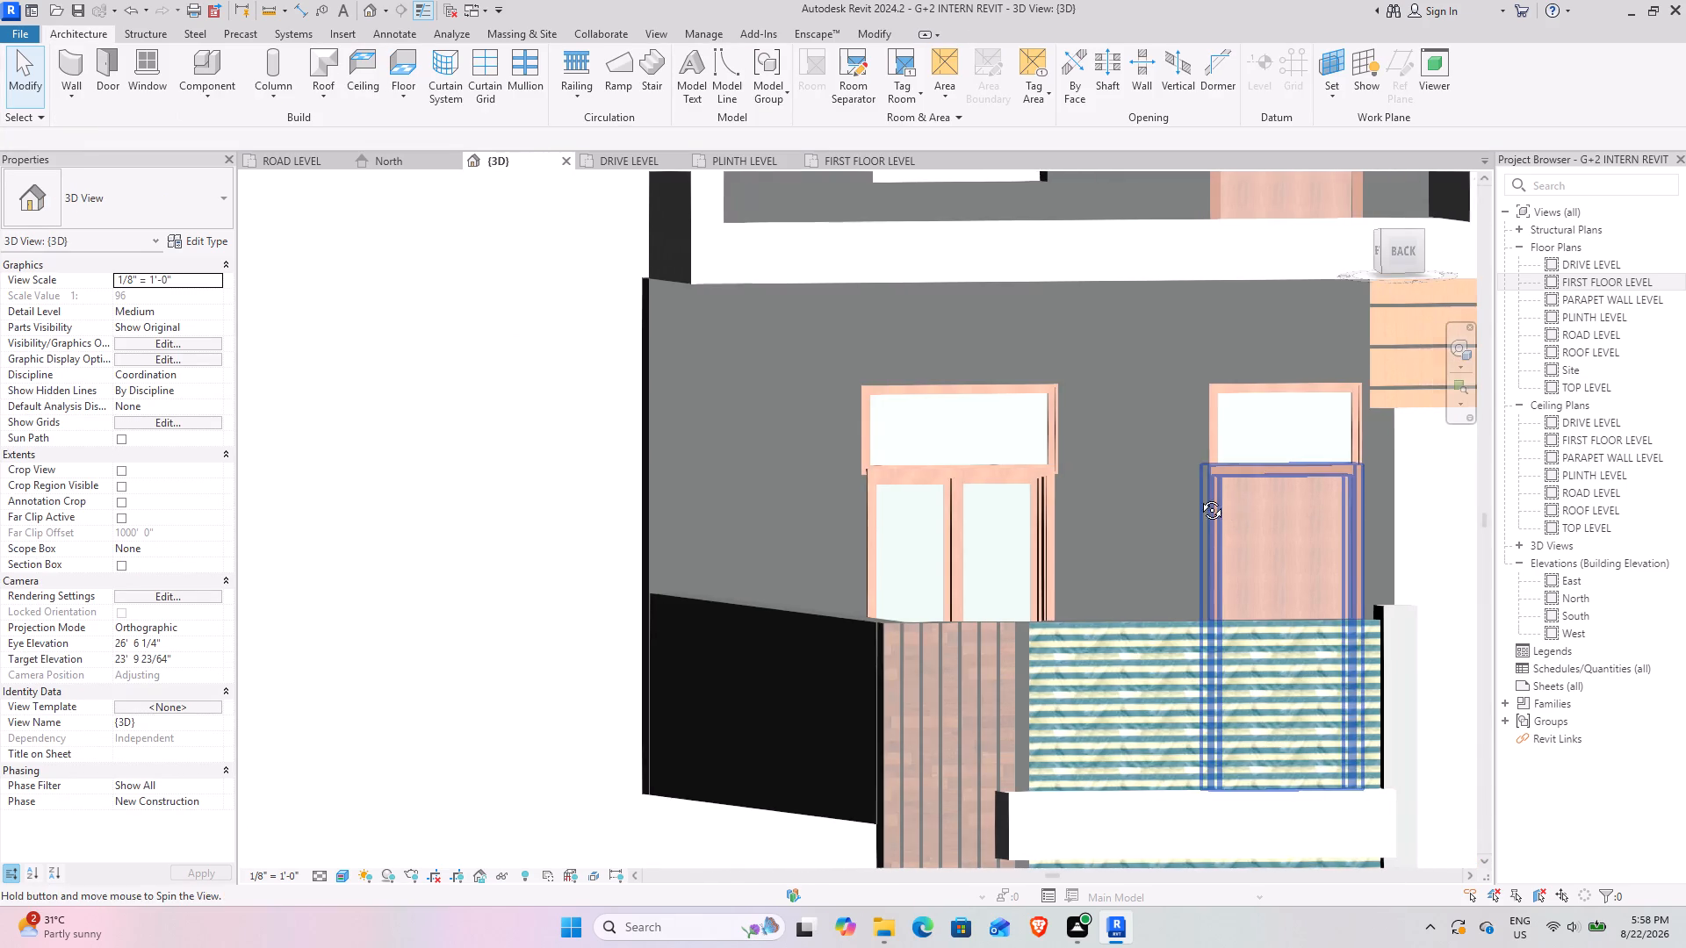
{"action": "middle_click_drag", "start_coordinate": [1199, 497], "coordinate": [1073, 497]}
{"action": "scroll", "coordinate": [1148, 490], "scroll_direction": "down", "scroll_amount": 4}
{"action": "middle_click_drag", "start_coordinate": [1293, 480], "coordinate": [852, 442]}
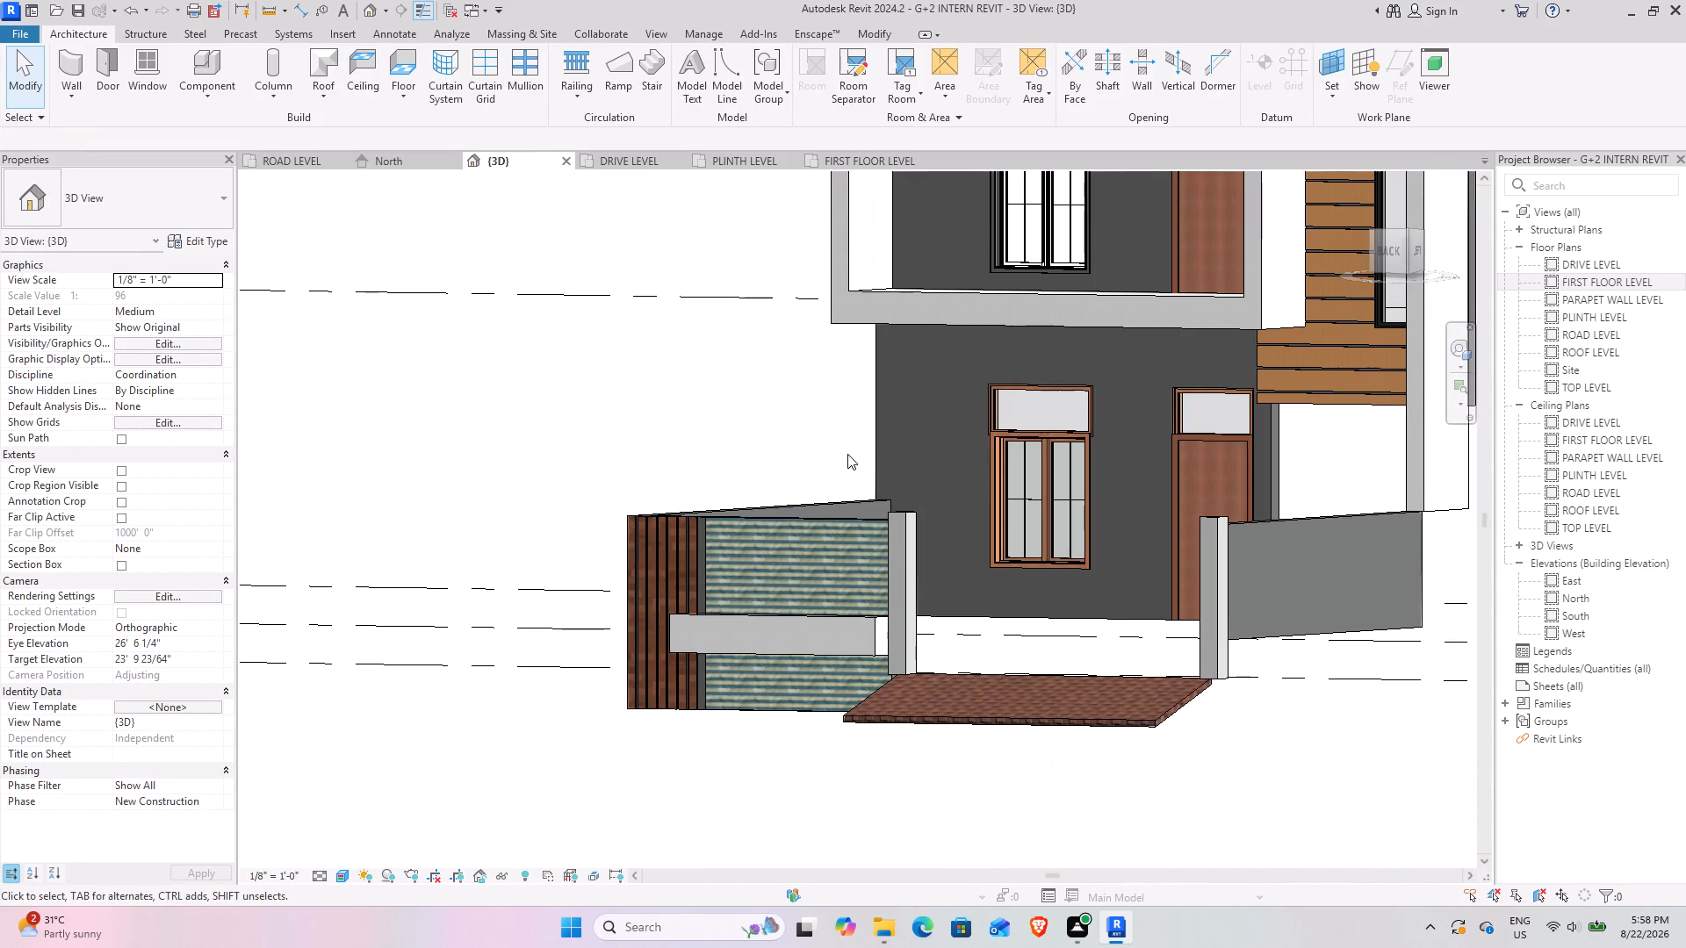
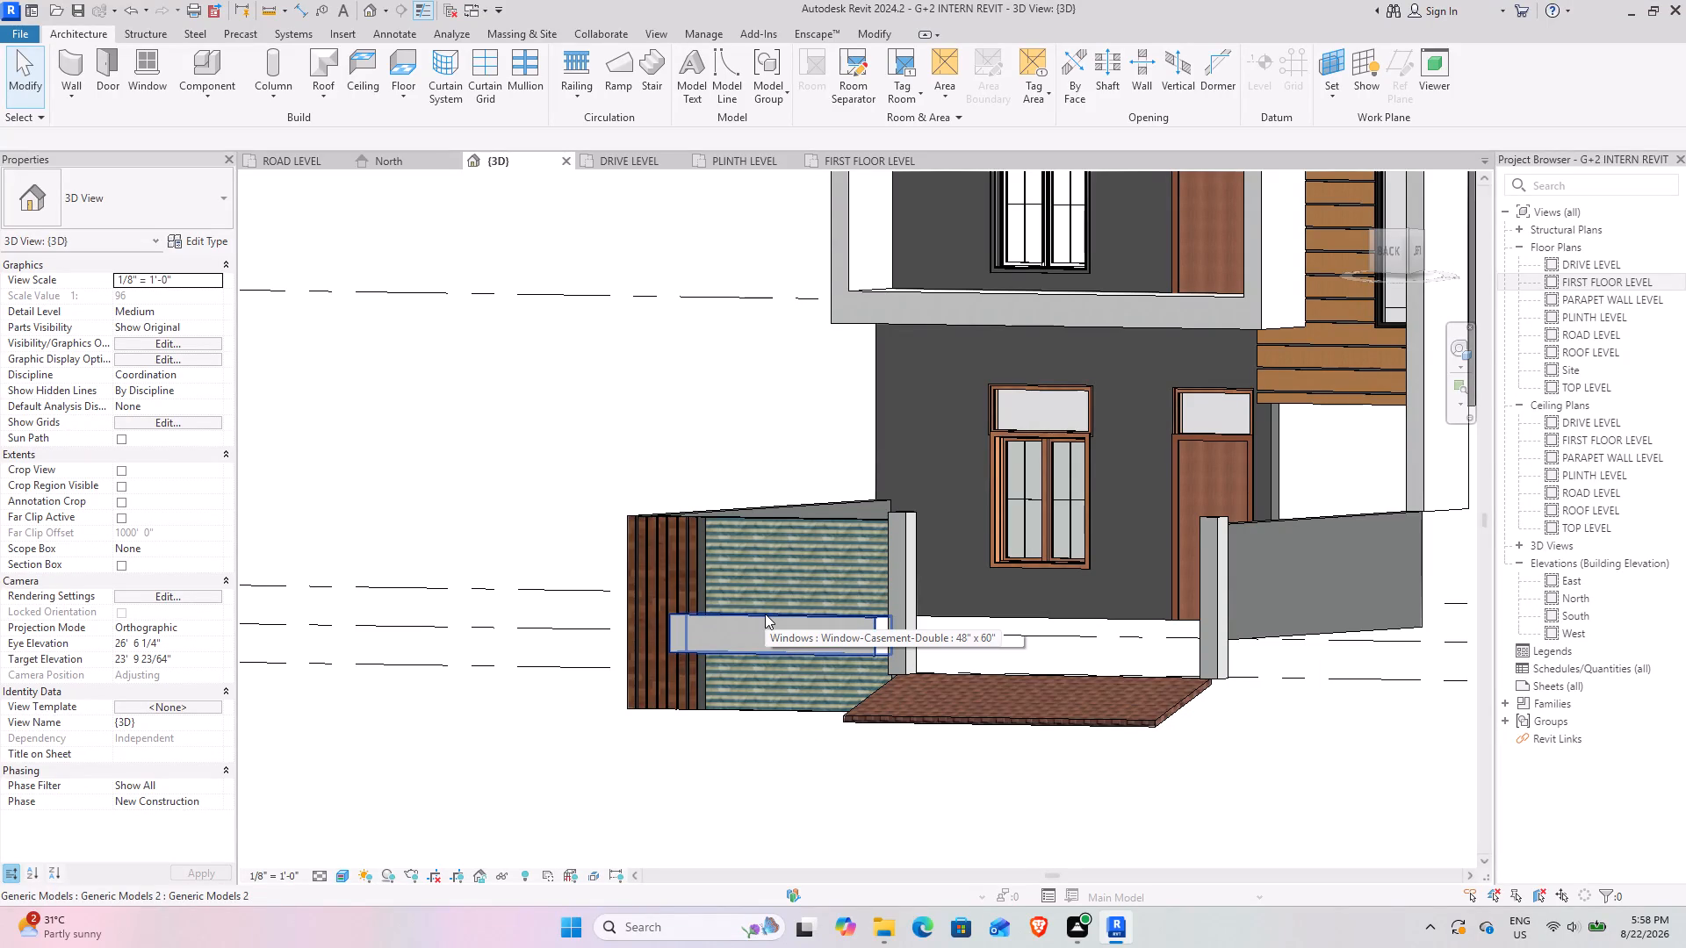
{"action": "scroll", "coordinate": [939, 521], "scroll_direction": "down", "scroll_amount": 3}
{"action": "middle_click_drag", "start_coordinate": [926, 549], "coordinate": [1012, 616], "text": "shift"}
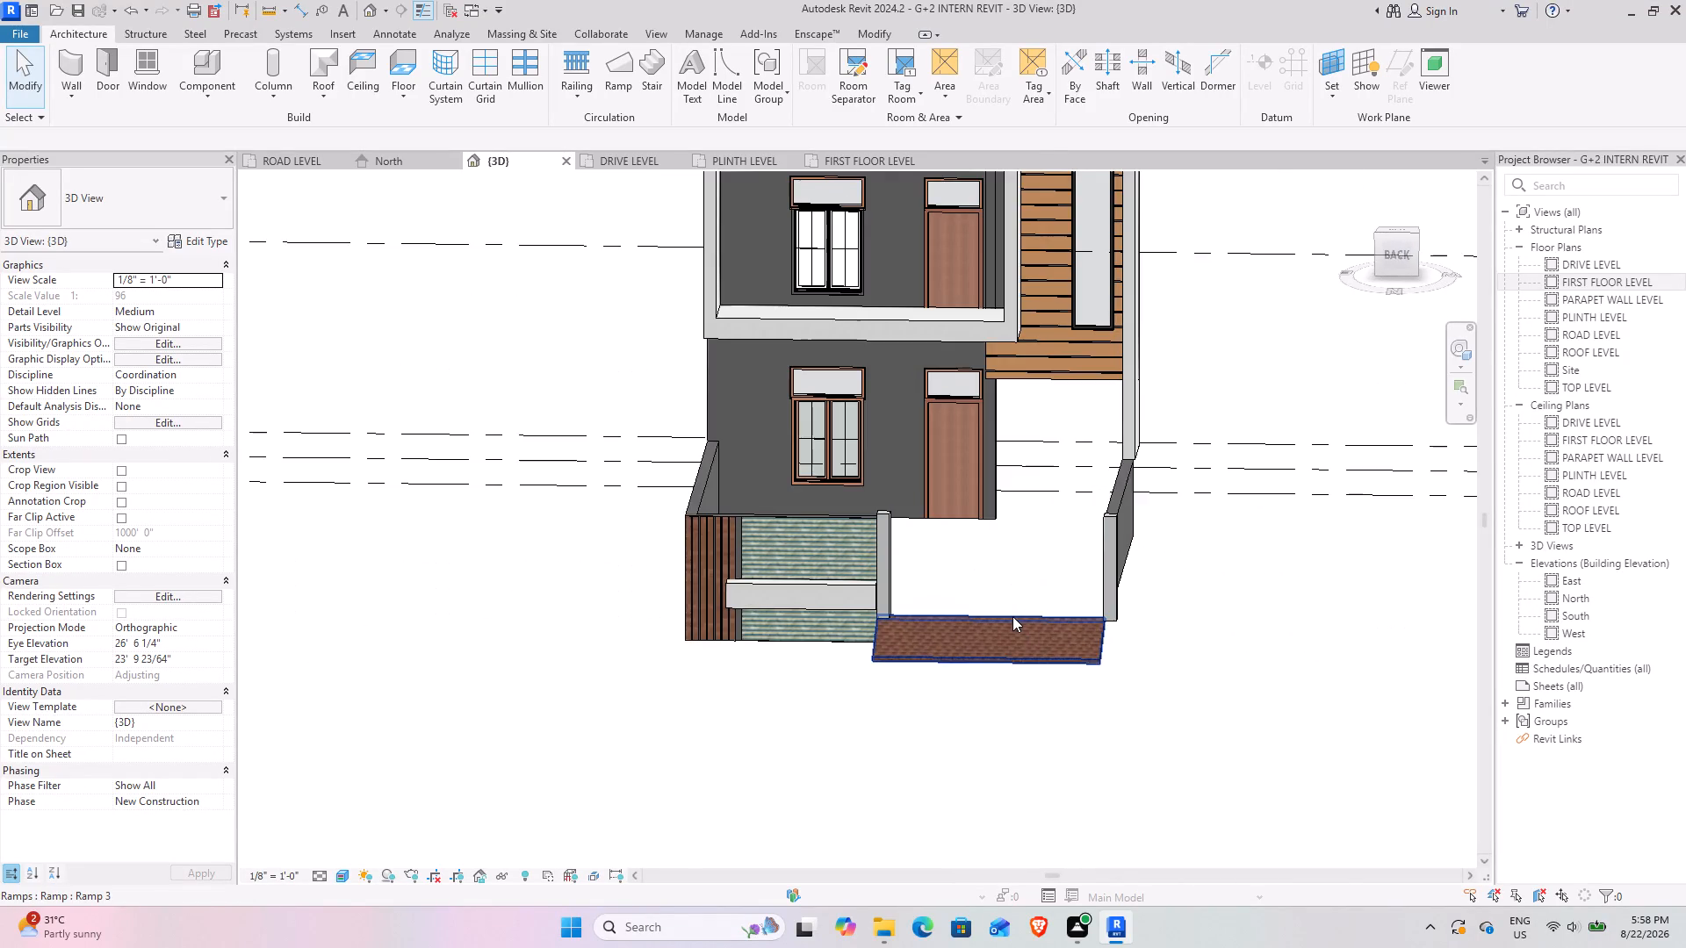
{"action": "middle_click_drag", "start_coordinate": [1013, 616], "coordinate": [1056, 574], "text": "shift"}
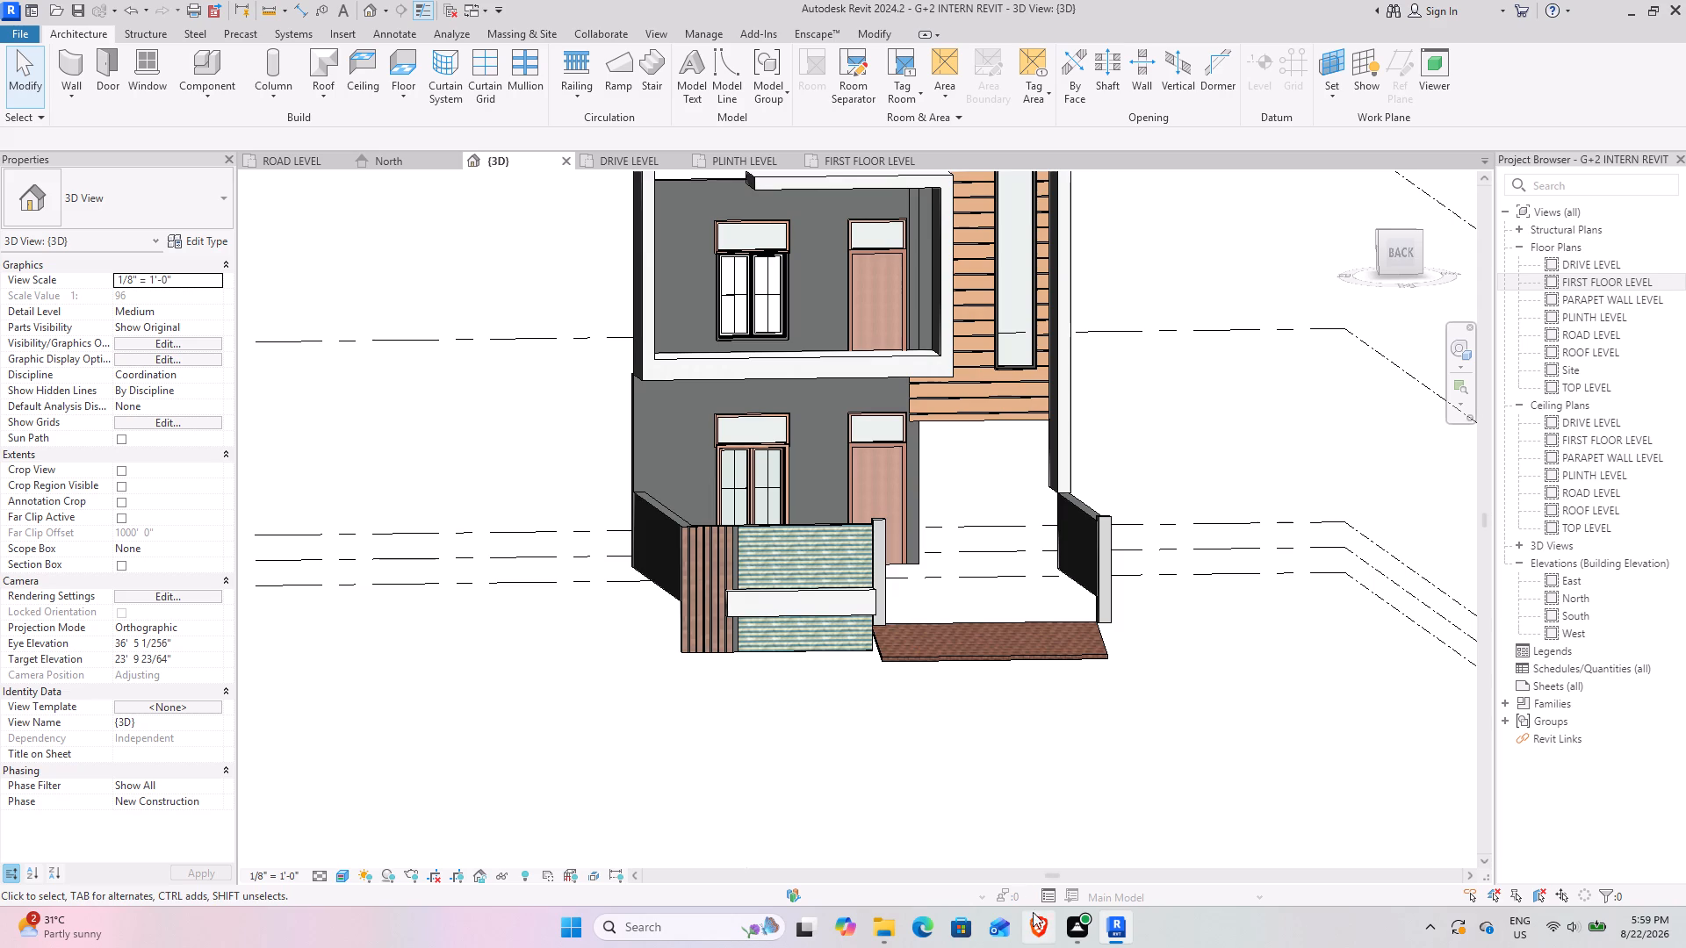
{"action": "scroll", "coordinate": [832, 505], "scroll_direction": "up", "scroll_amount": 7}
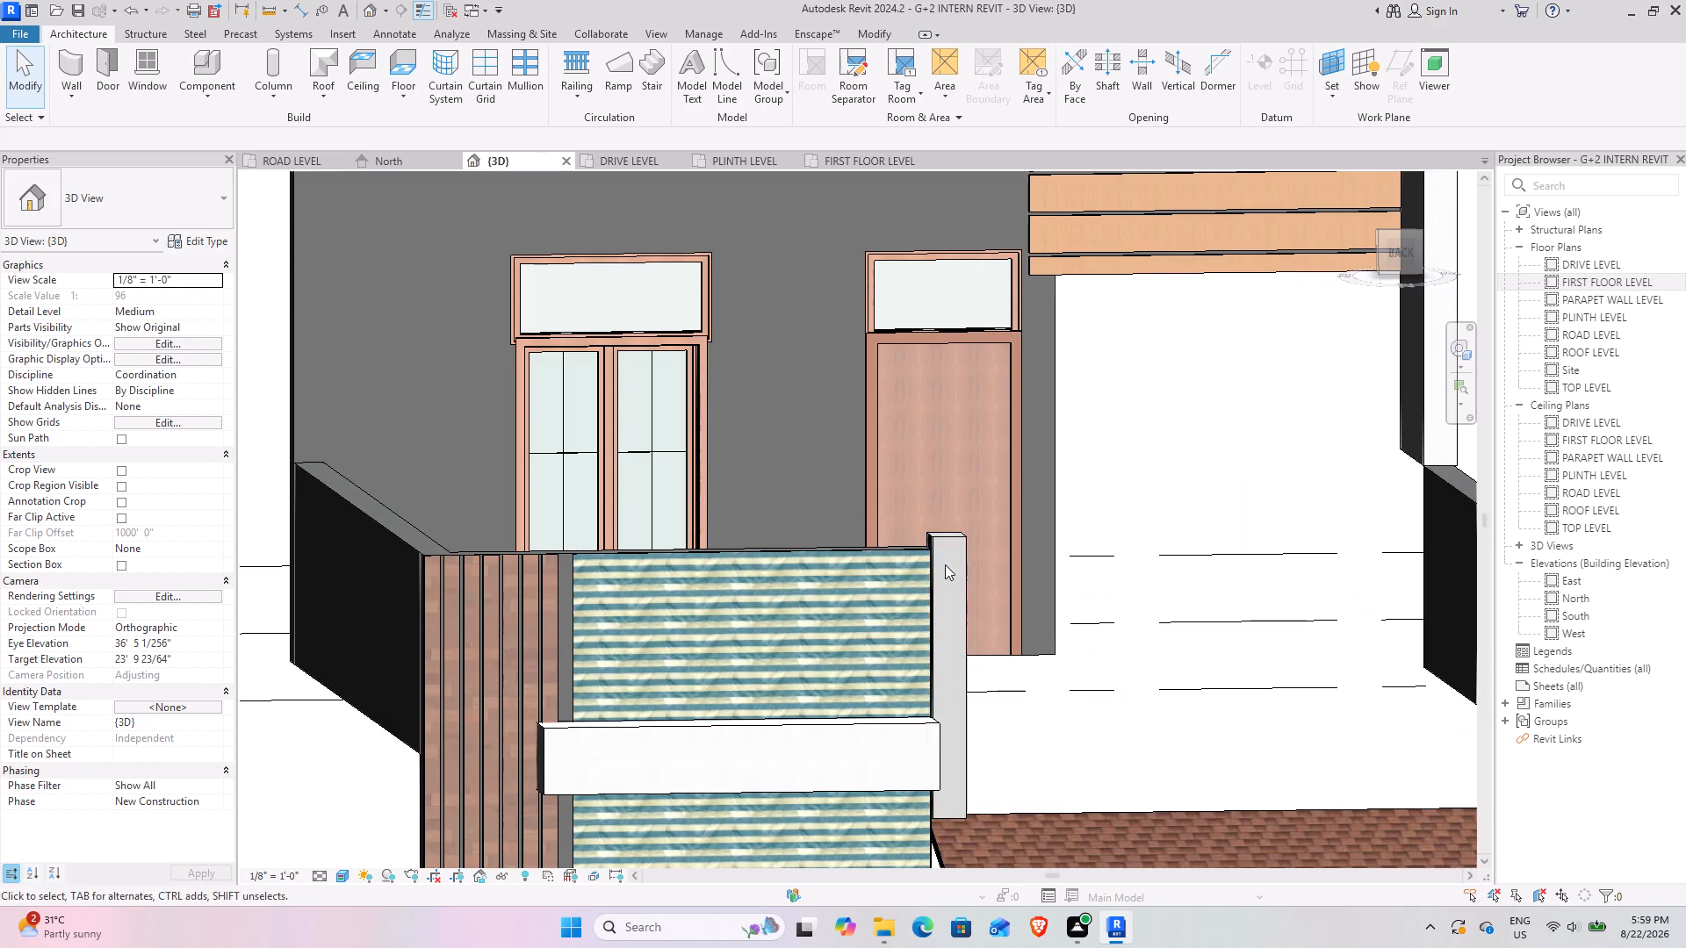
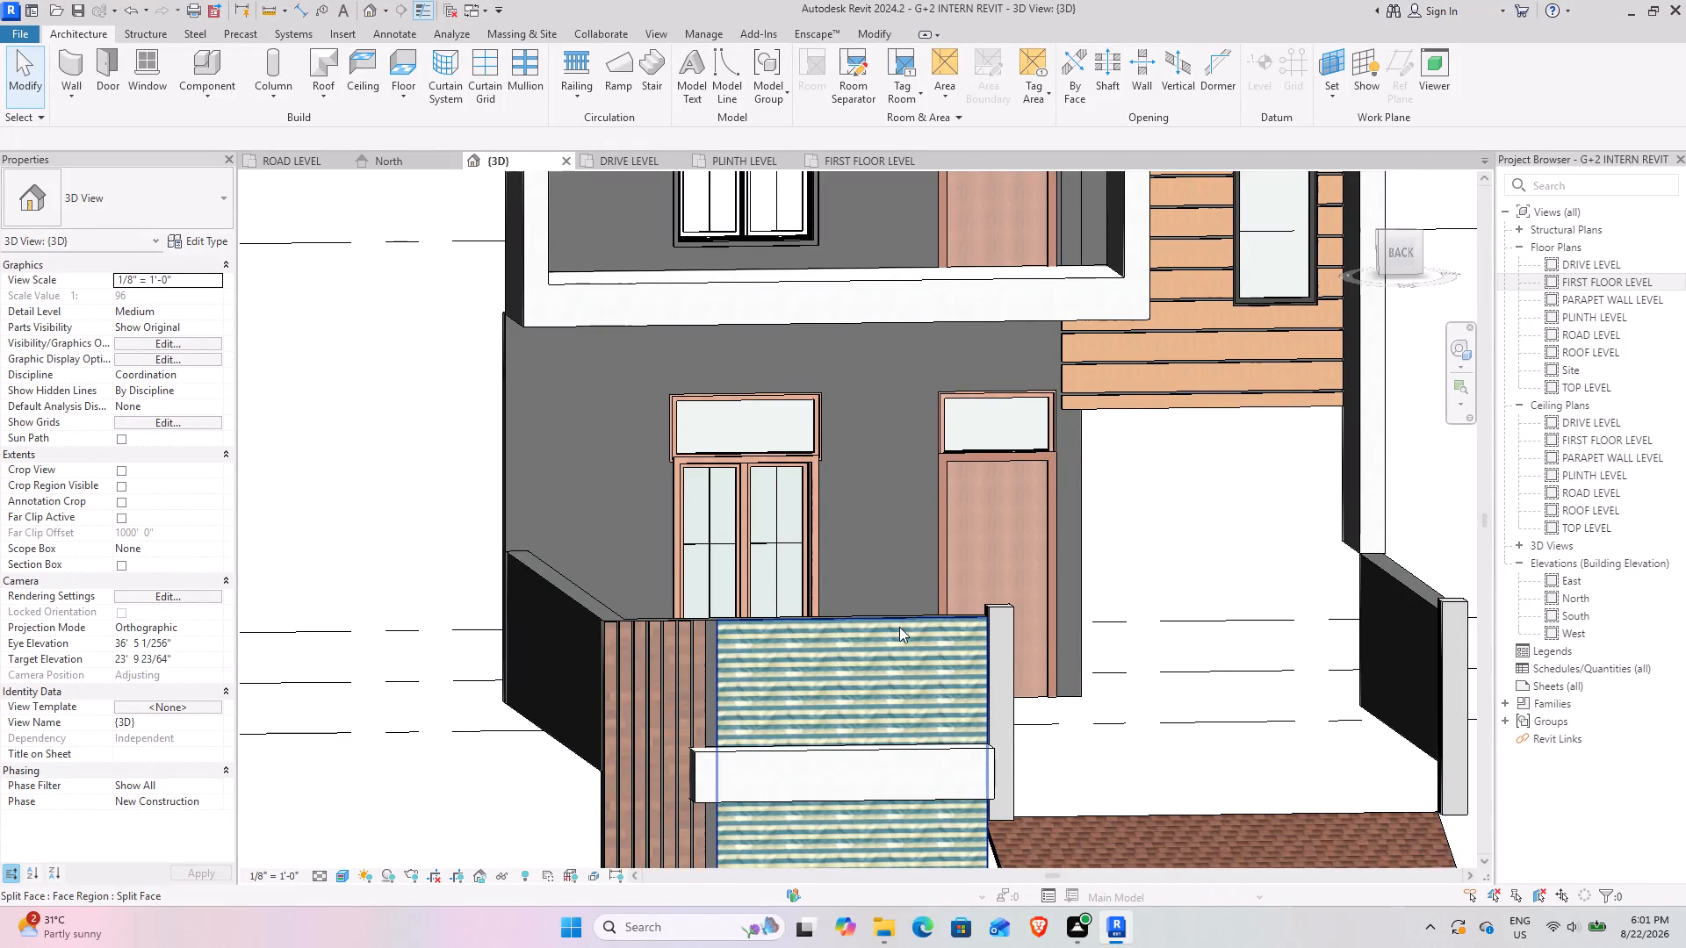
Edit the gate pillar beside the striped front compound wall in place and open its extrusion's material assignment.
{"action": "left_click", "coordinate": [1012, 607]}
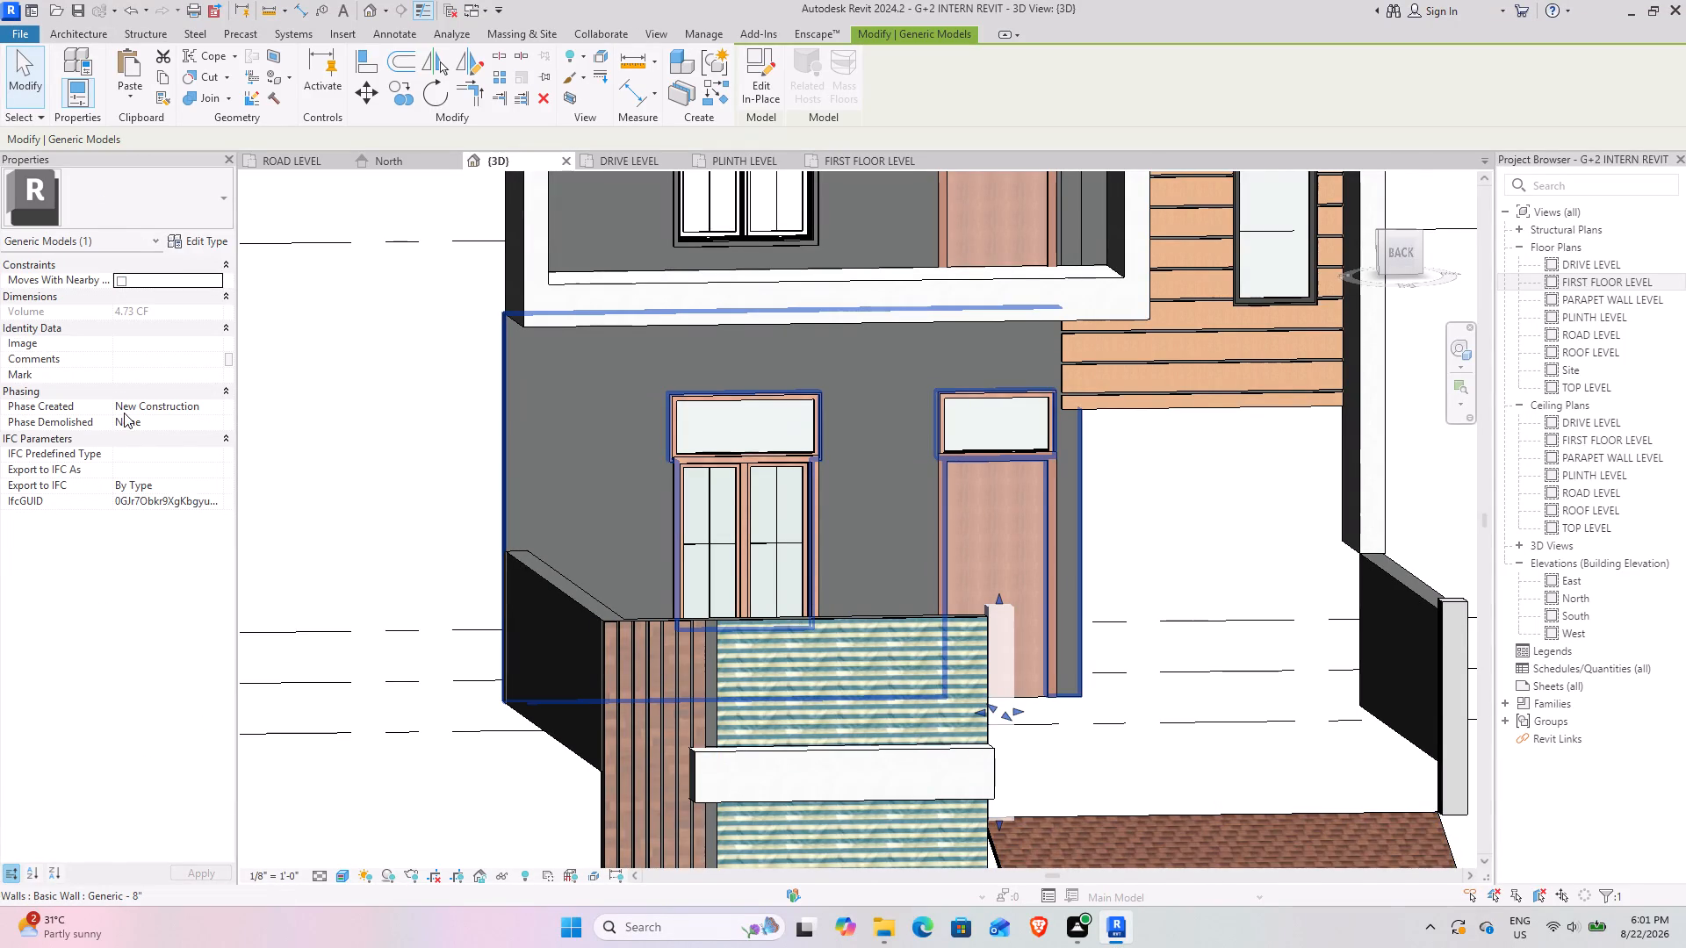
{"action": "left_click", "coordinate": [778, 75]}
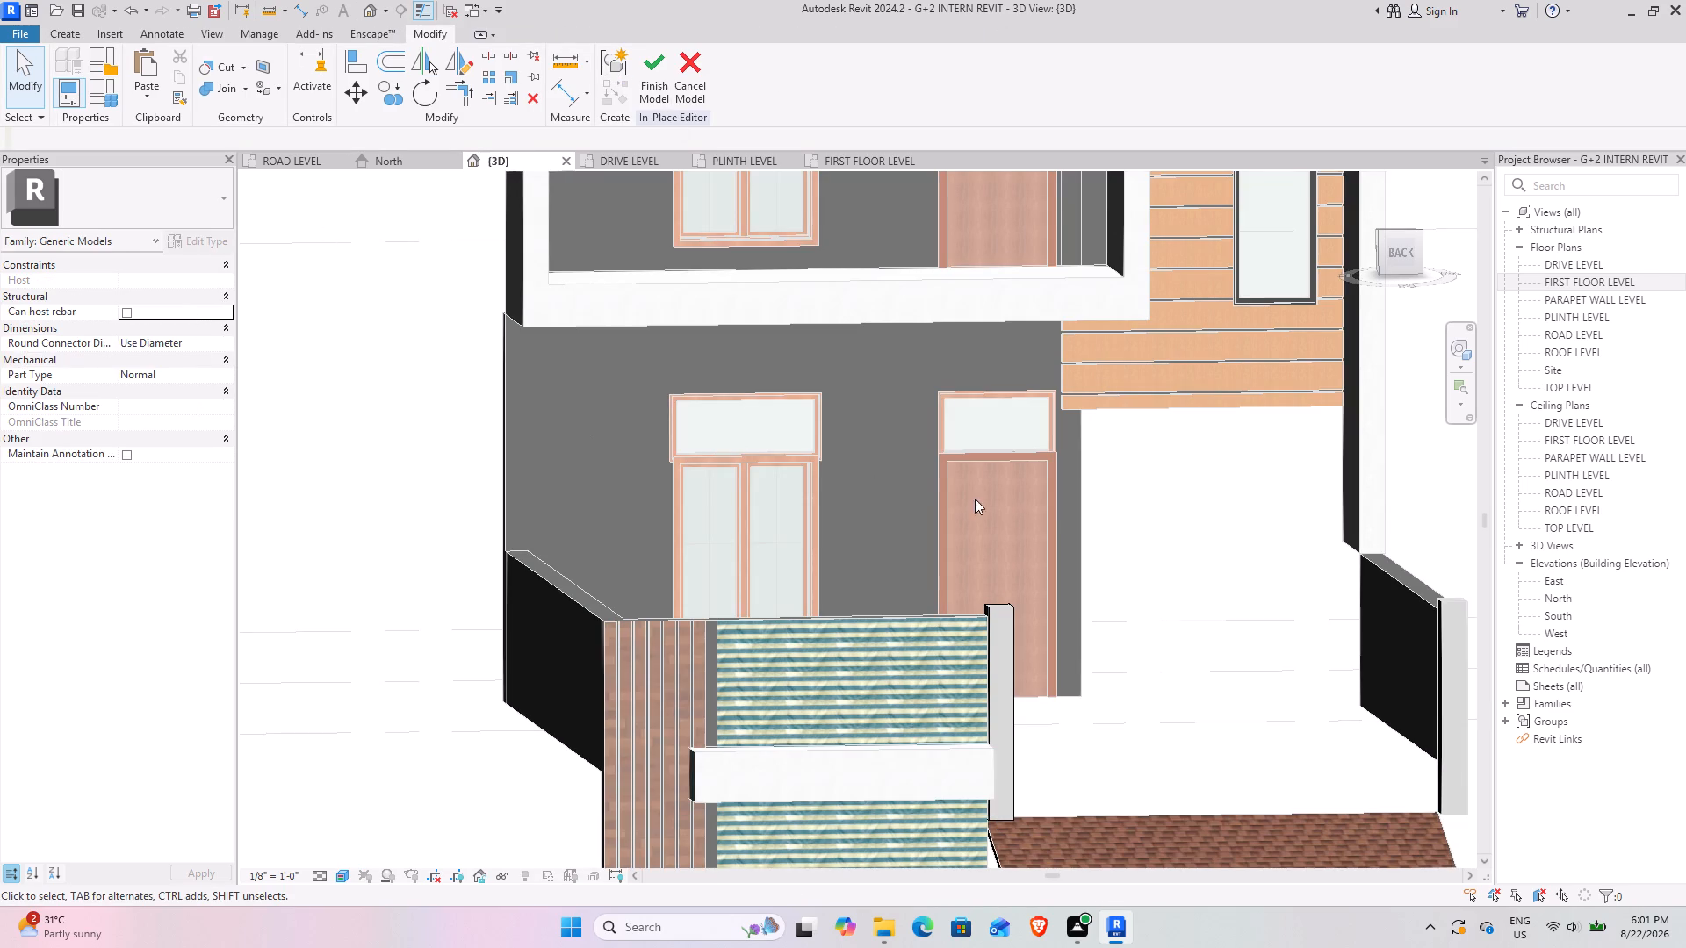
{"action": "middle_click_drag", "start_coordinate": [1048, 496], "coordinate": [829, 461]}
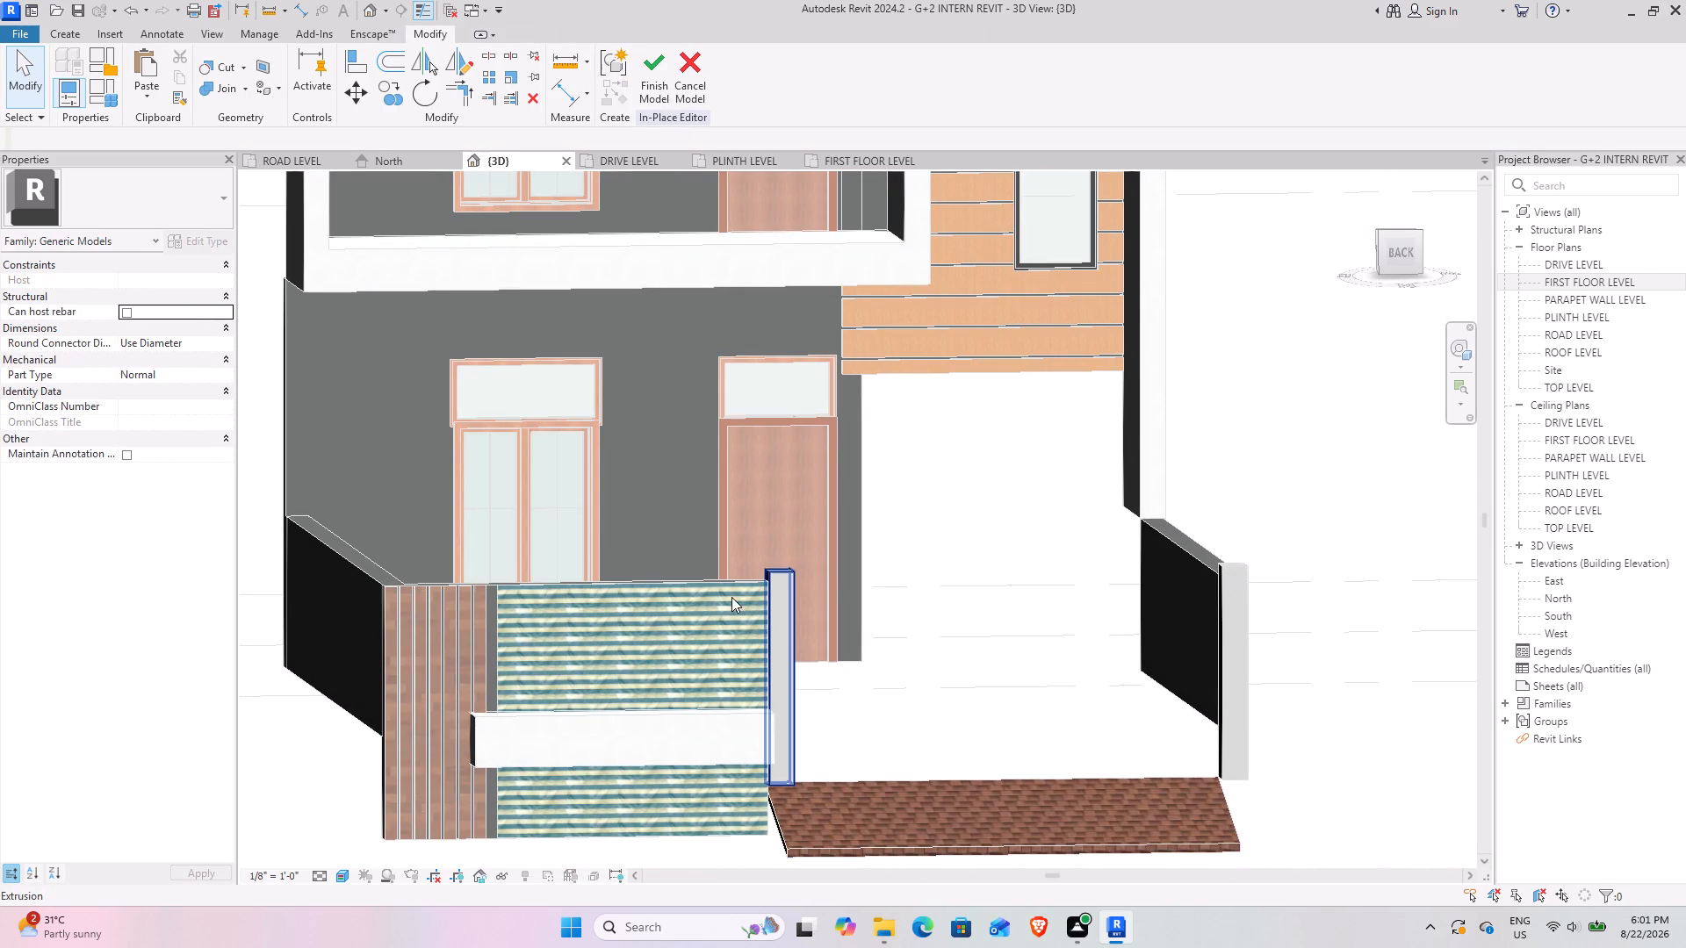
{"action": "left_click", "coordinate": [771, 566]}
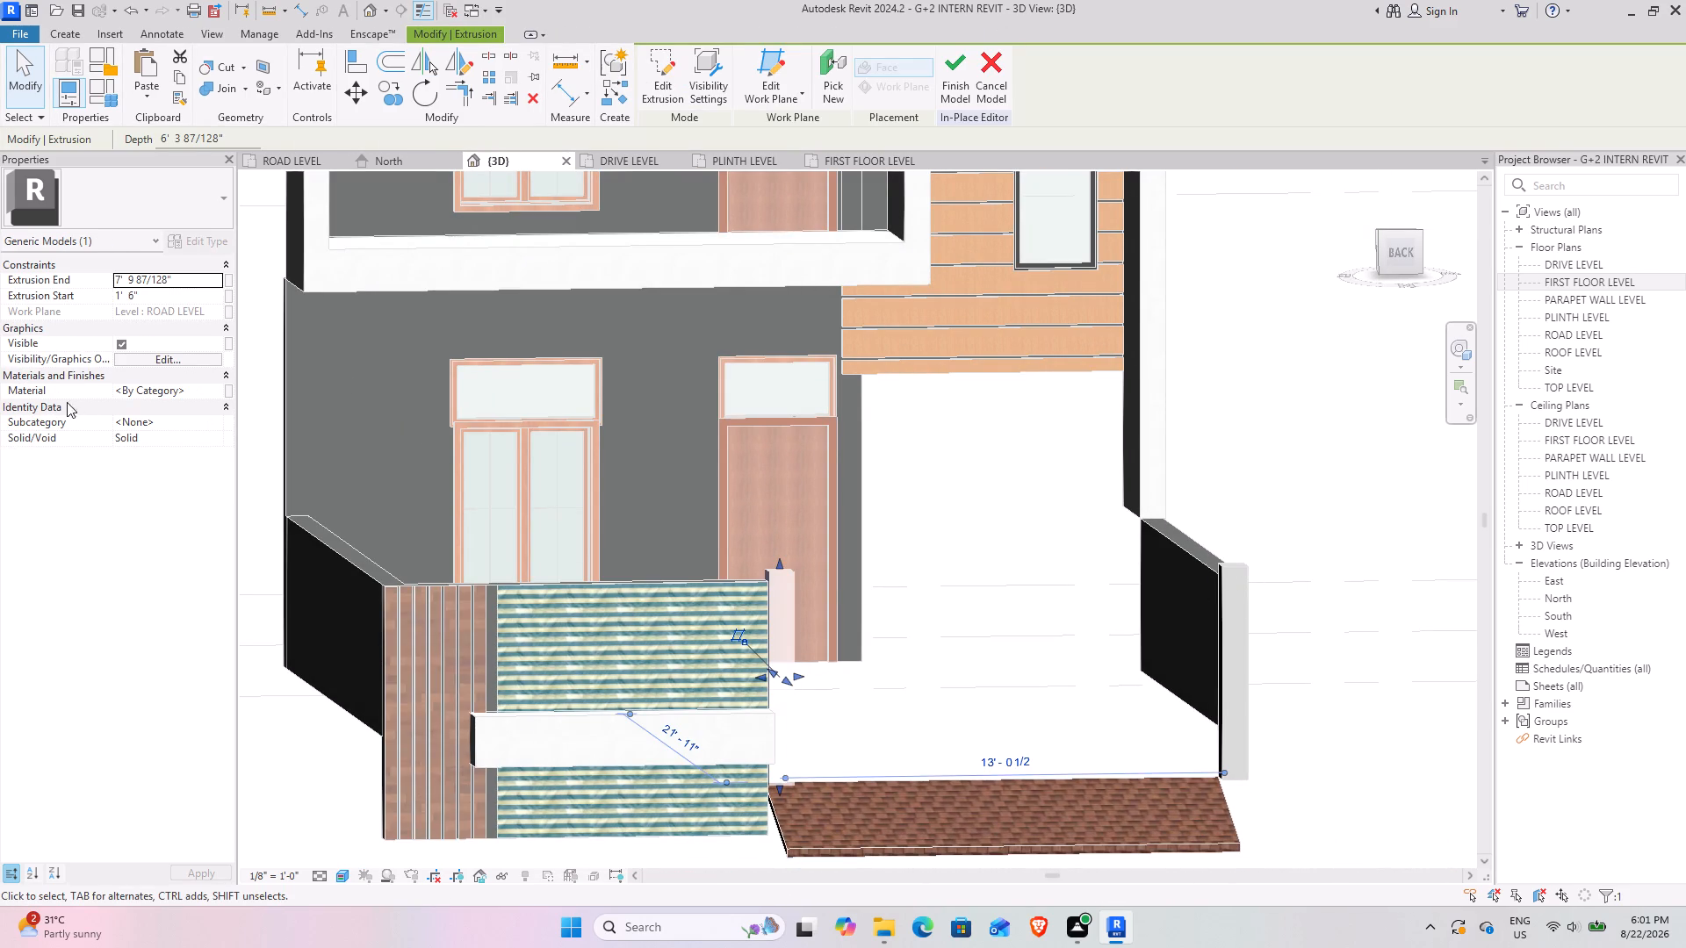
{"action": "left_click", "coordinate": [213, 385]}
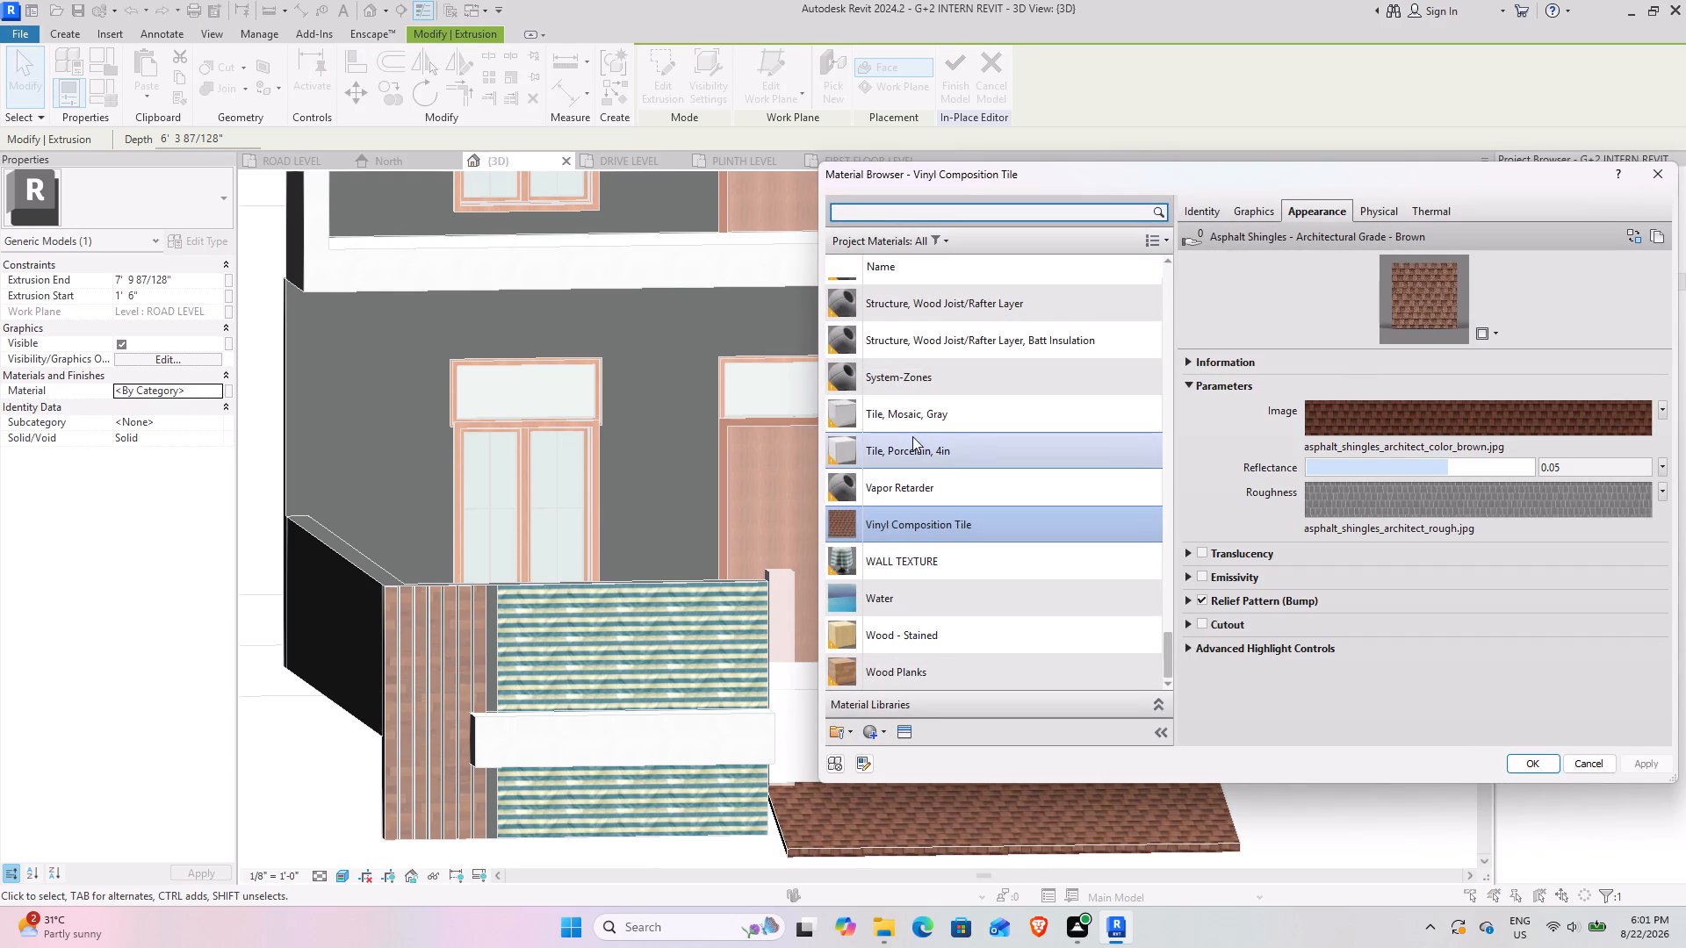
Create a new project material and name it RUFF WALL.
{"action": "scroll", "coordinate": [911, 434], "scroll_direction": "up", "scroll_amount": 7}
{"action": "scroll", "coordinate": [906, 425], "scroll_direction": "down", "scroll_amount": 3}
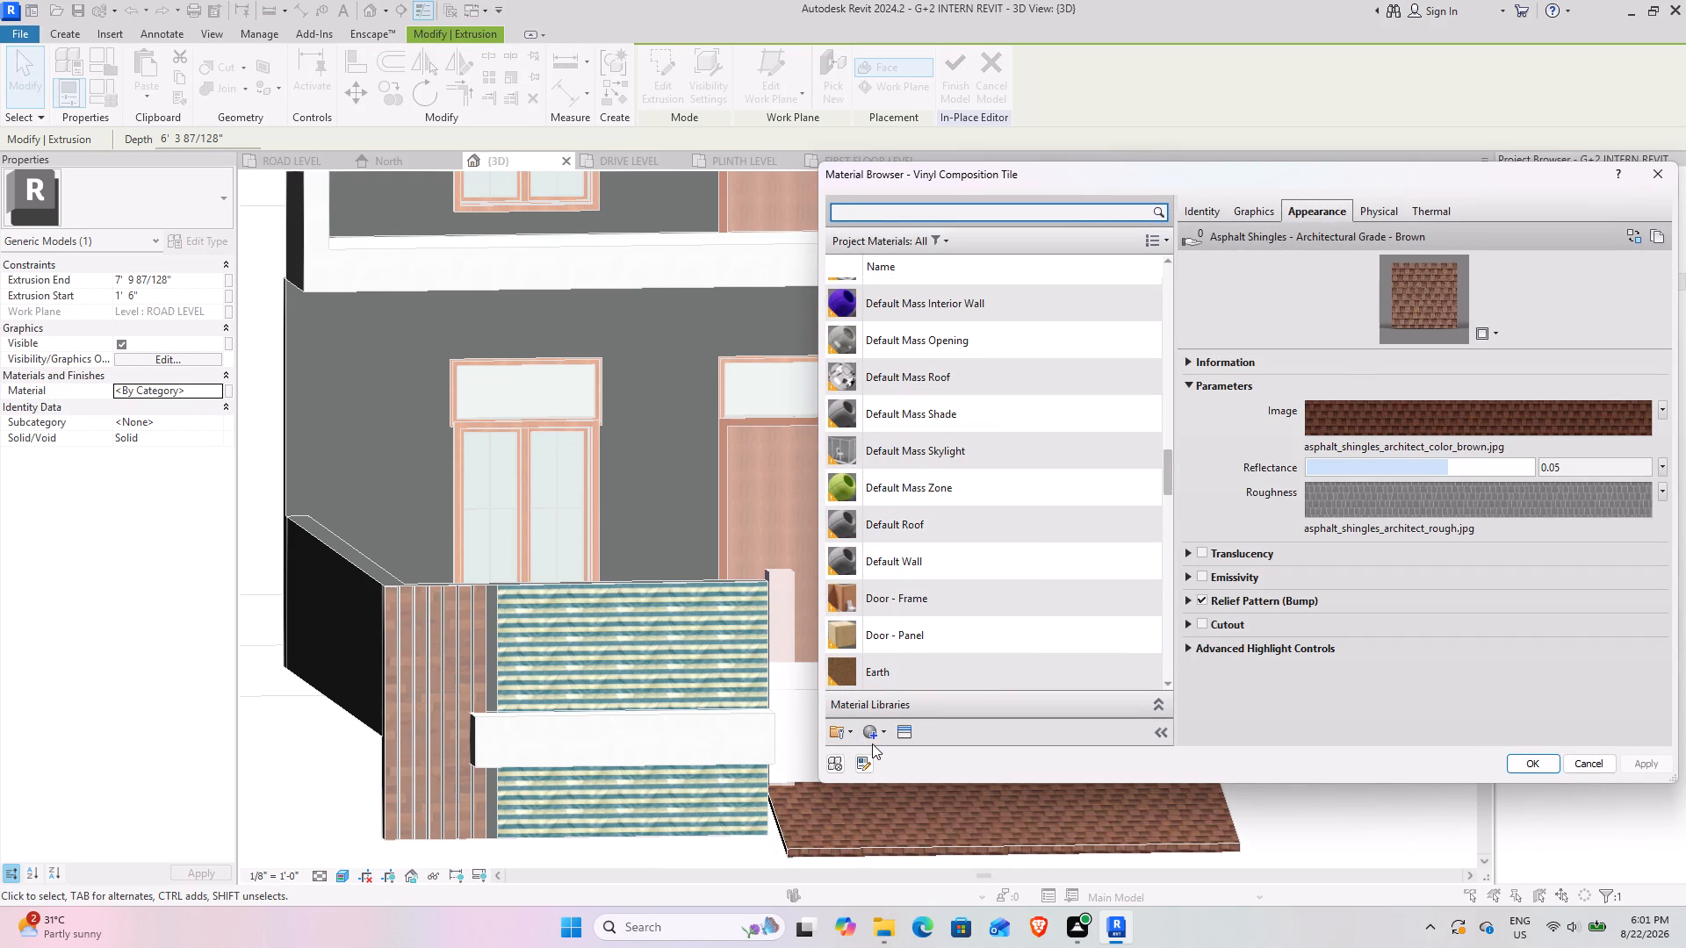
{"action": "left_click", "coordinate": [874, 726]}
{"action": "left_click", "coordinate": [911, 749]}
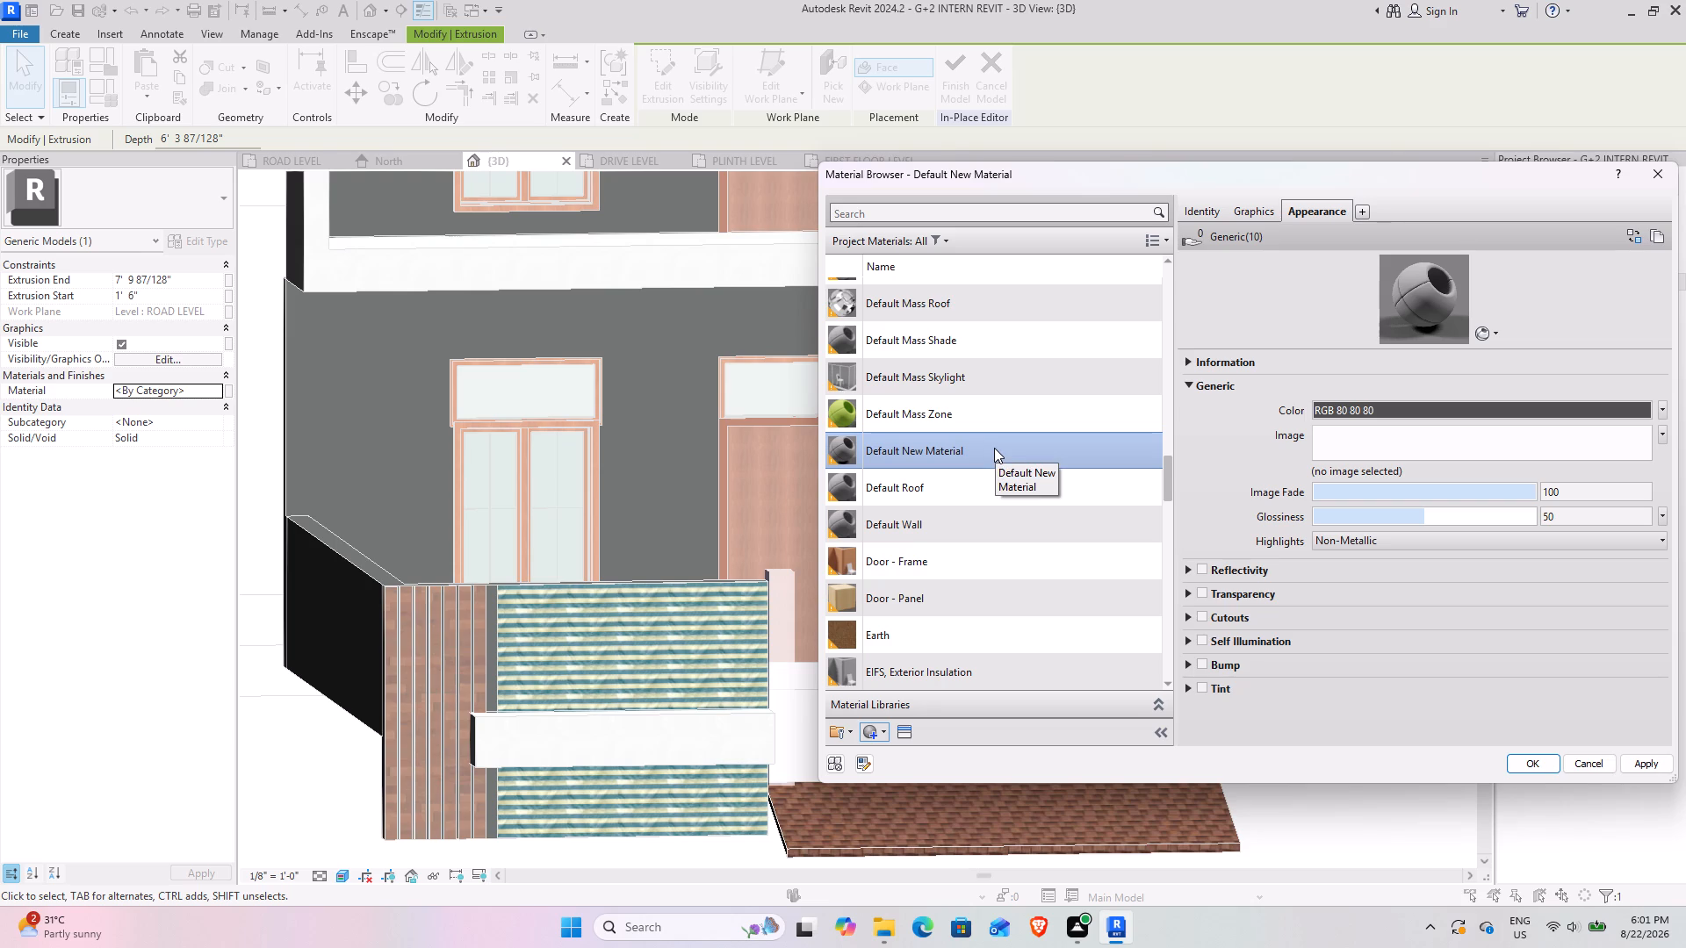
{"action": "key", "text": "r"}
{"action": "key", "text": "u"}
{"action": "type", "text": "FF"}
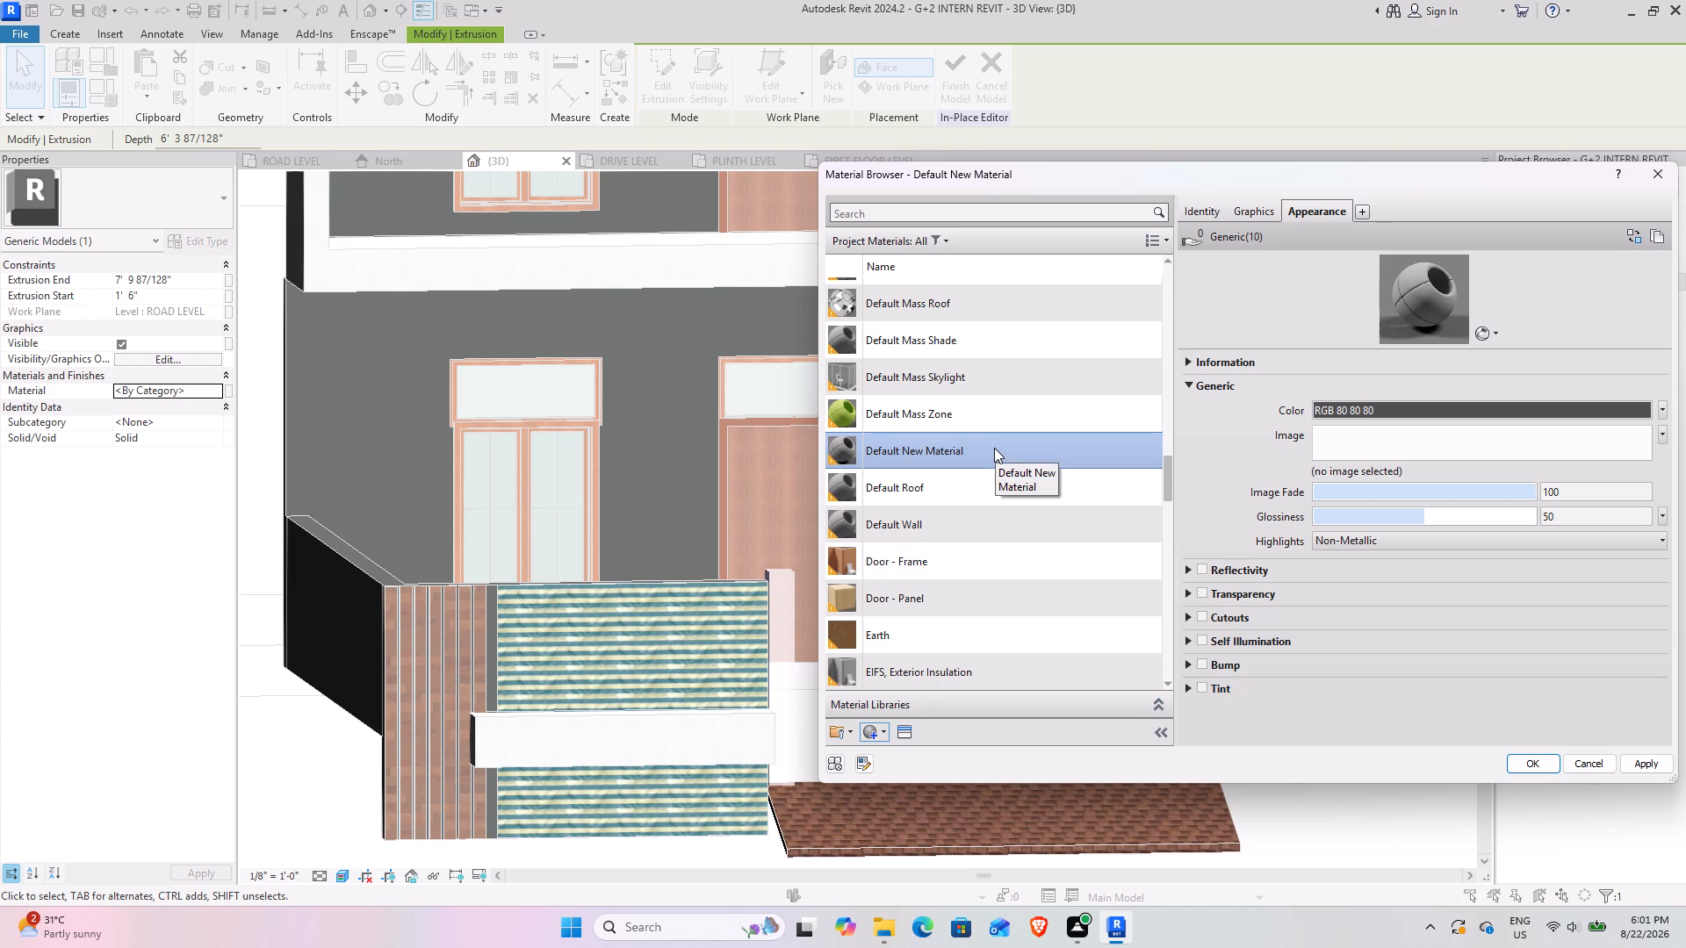
{"action": "right_click", "coordinate": [994, 447]}
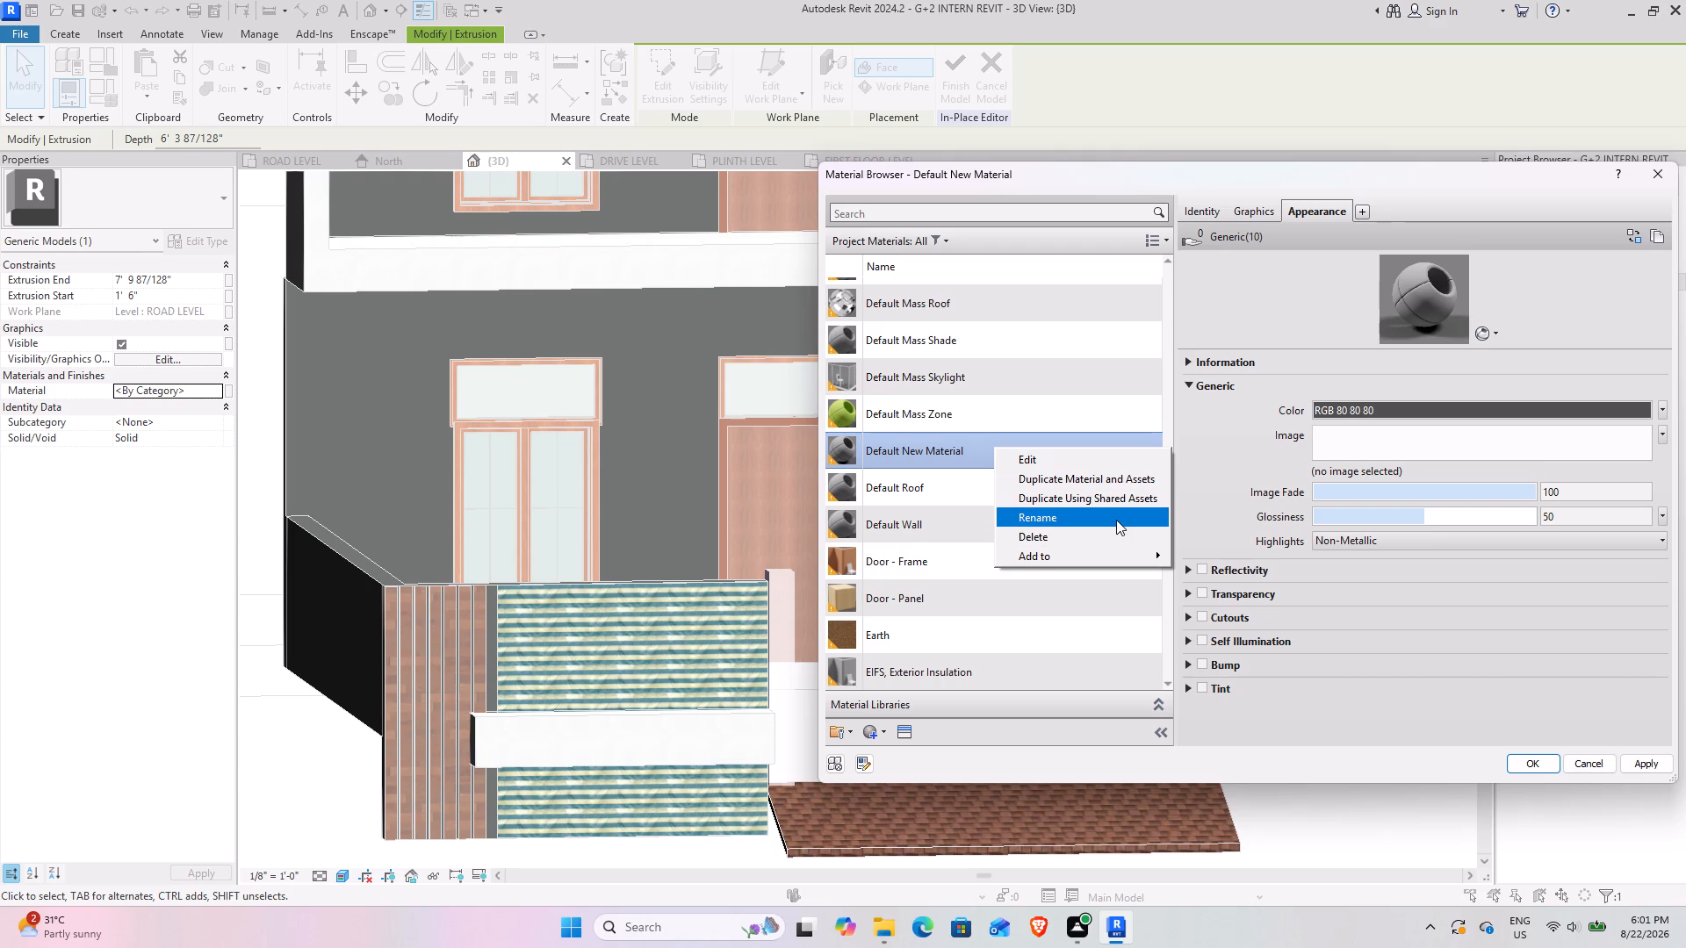
{"action": "left_click", "coordinate": [1116, 520]}
{"action": "type", "text": "RUFF"}
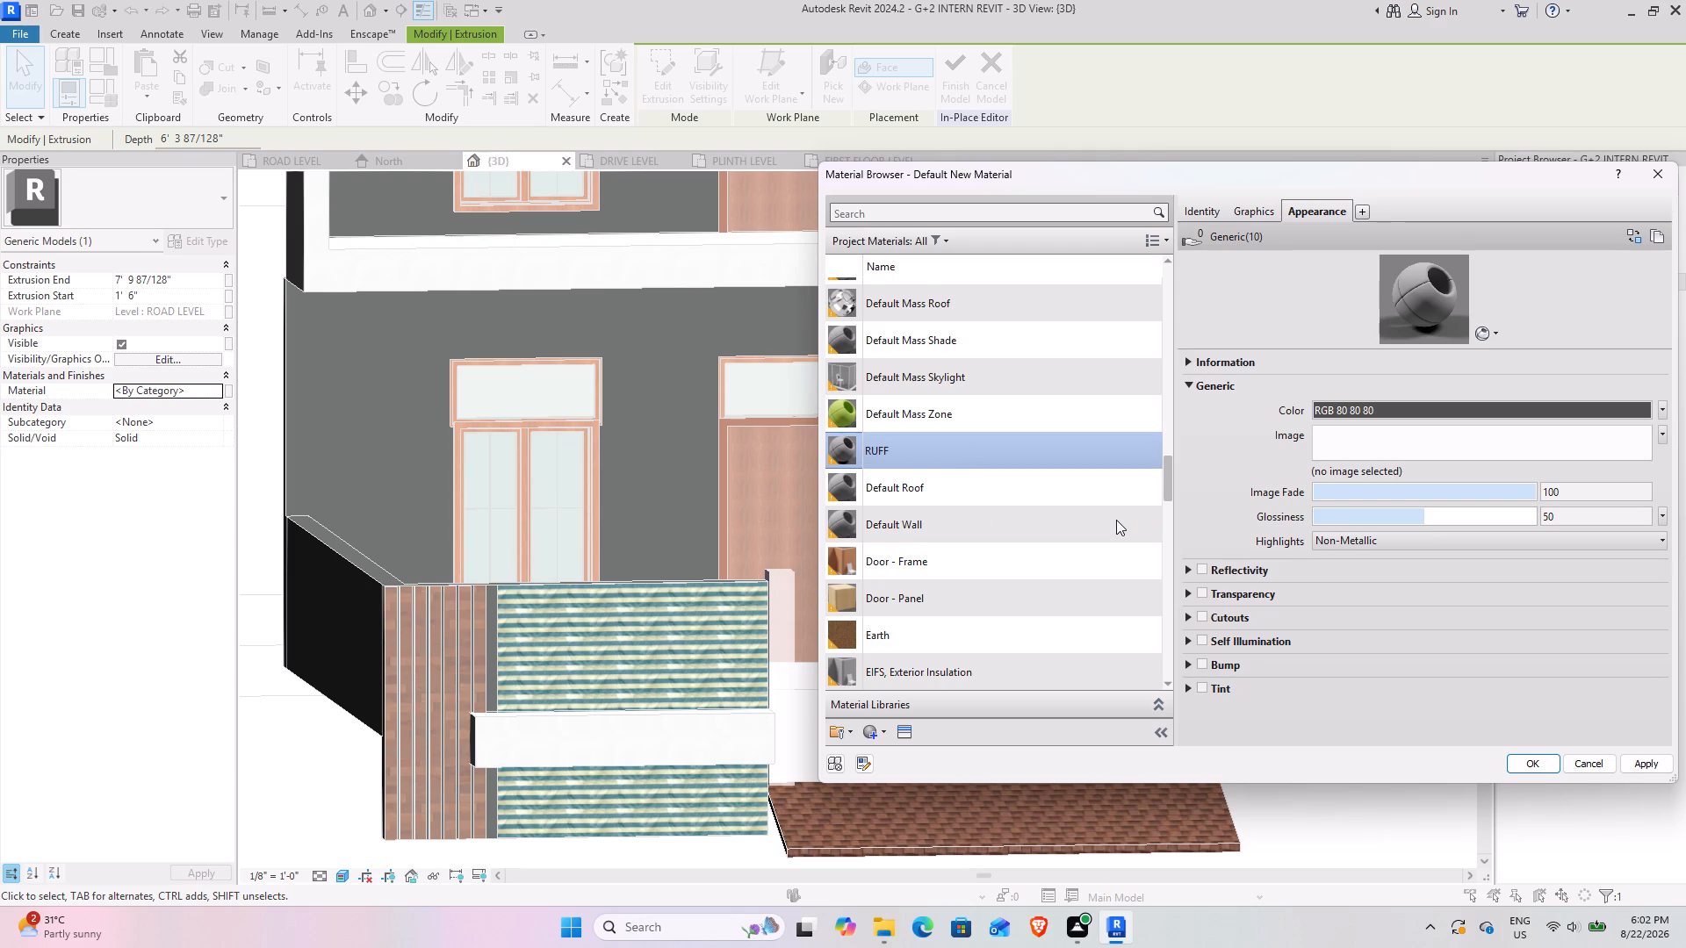
{"action": "key", "text": "space"}
{"action": "key", "text": "s"}
{"action": "key", "text": "BackSpace"}
{"action": "type", "text": "WA"}
{"action": "type", "text": "LL"}
{"action": "key", "text": "Return"}
Select the RUFF WALL material and open the image file selection for its generic appearance.
{"action": "scroll", "coordinate": [1048, 618], "scroll_direction": "down", "scroll_amount": 3}
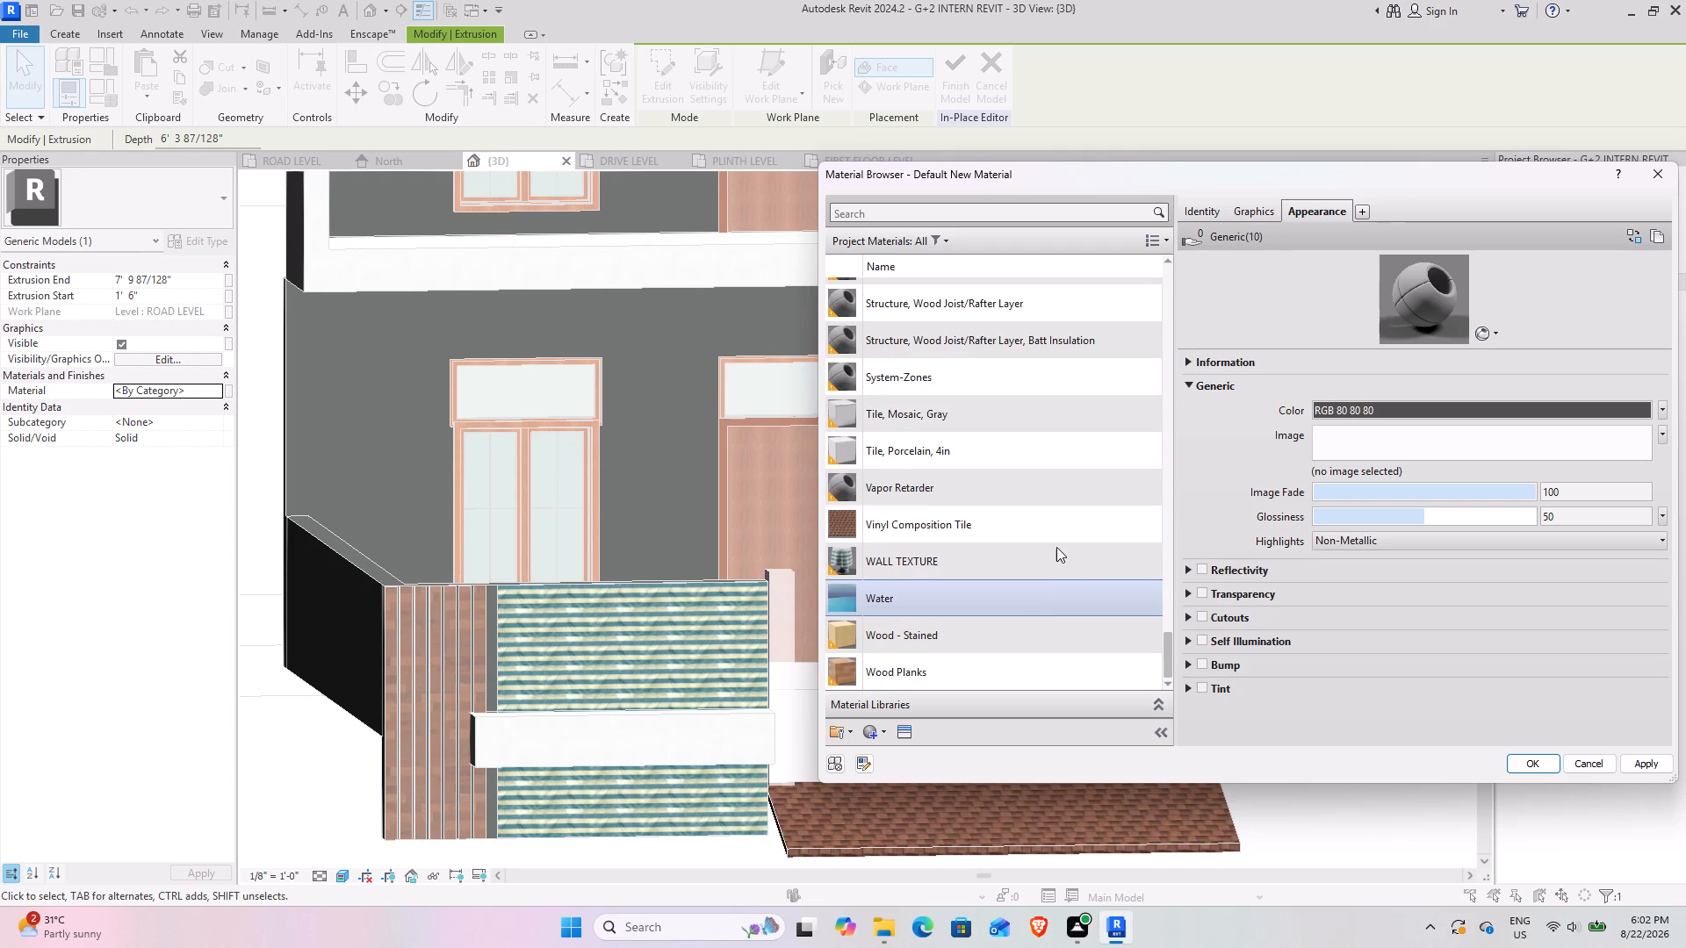
{"action": "scroll", "coordinate": [1056, 542], "scroll_direction": "down", "scroll_amount": 4}
{"action": "scroll", "coordinate": [1024, 511], "scroll_direction": "up", "scroll_amount": 1}
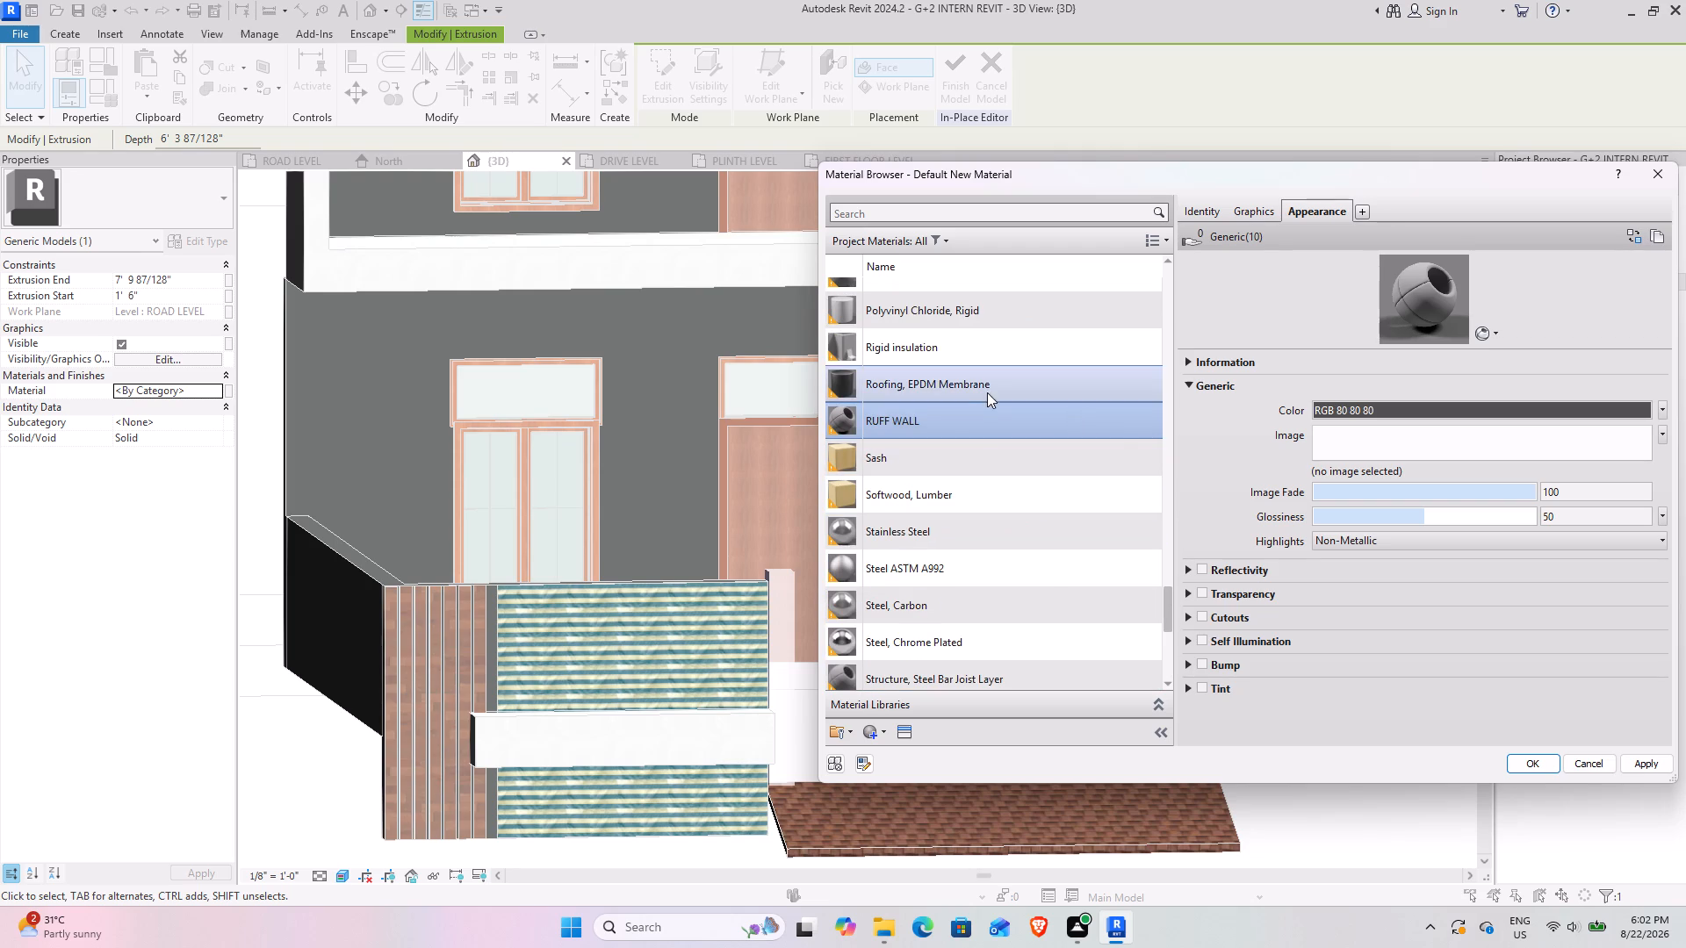
{"action": "left_click", "coordinate": [988, 415]}
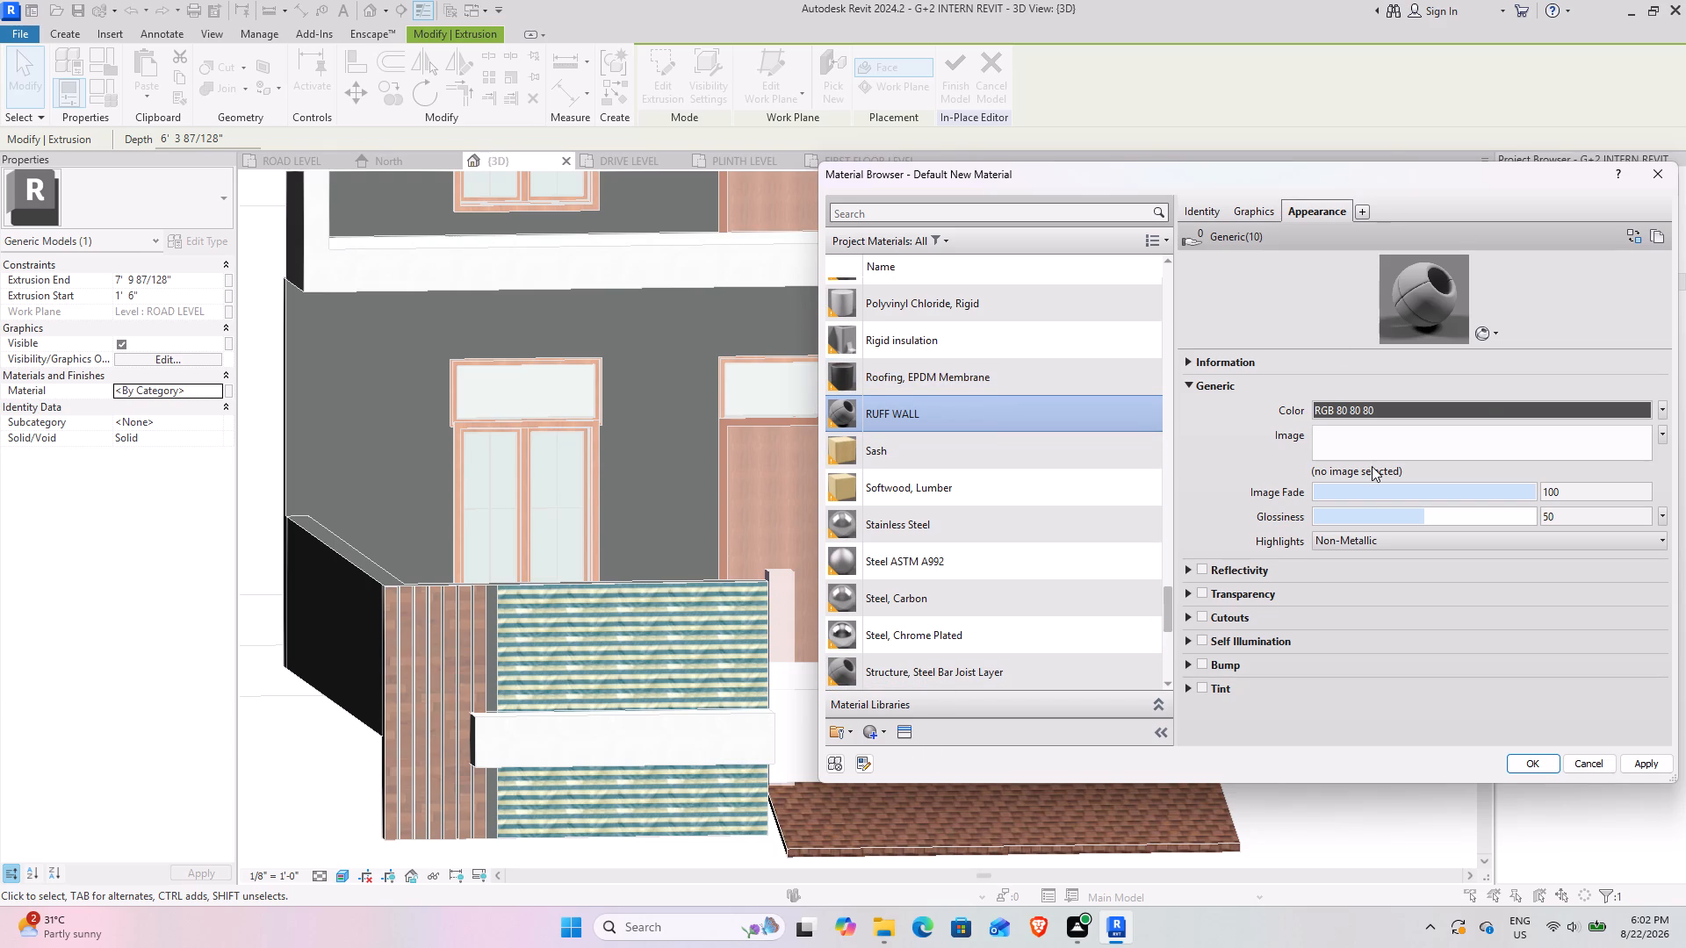
{"action": "left_click", "coordinate": [1384, 437]}
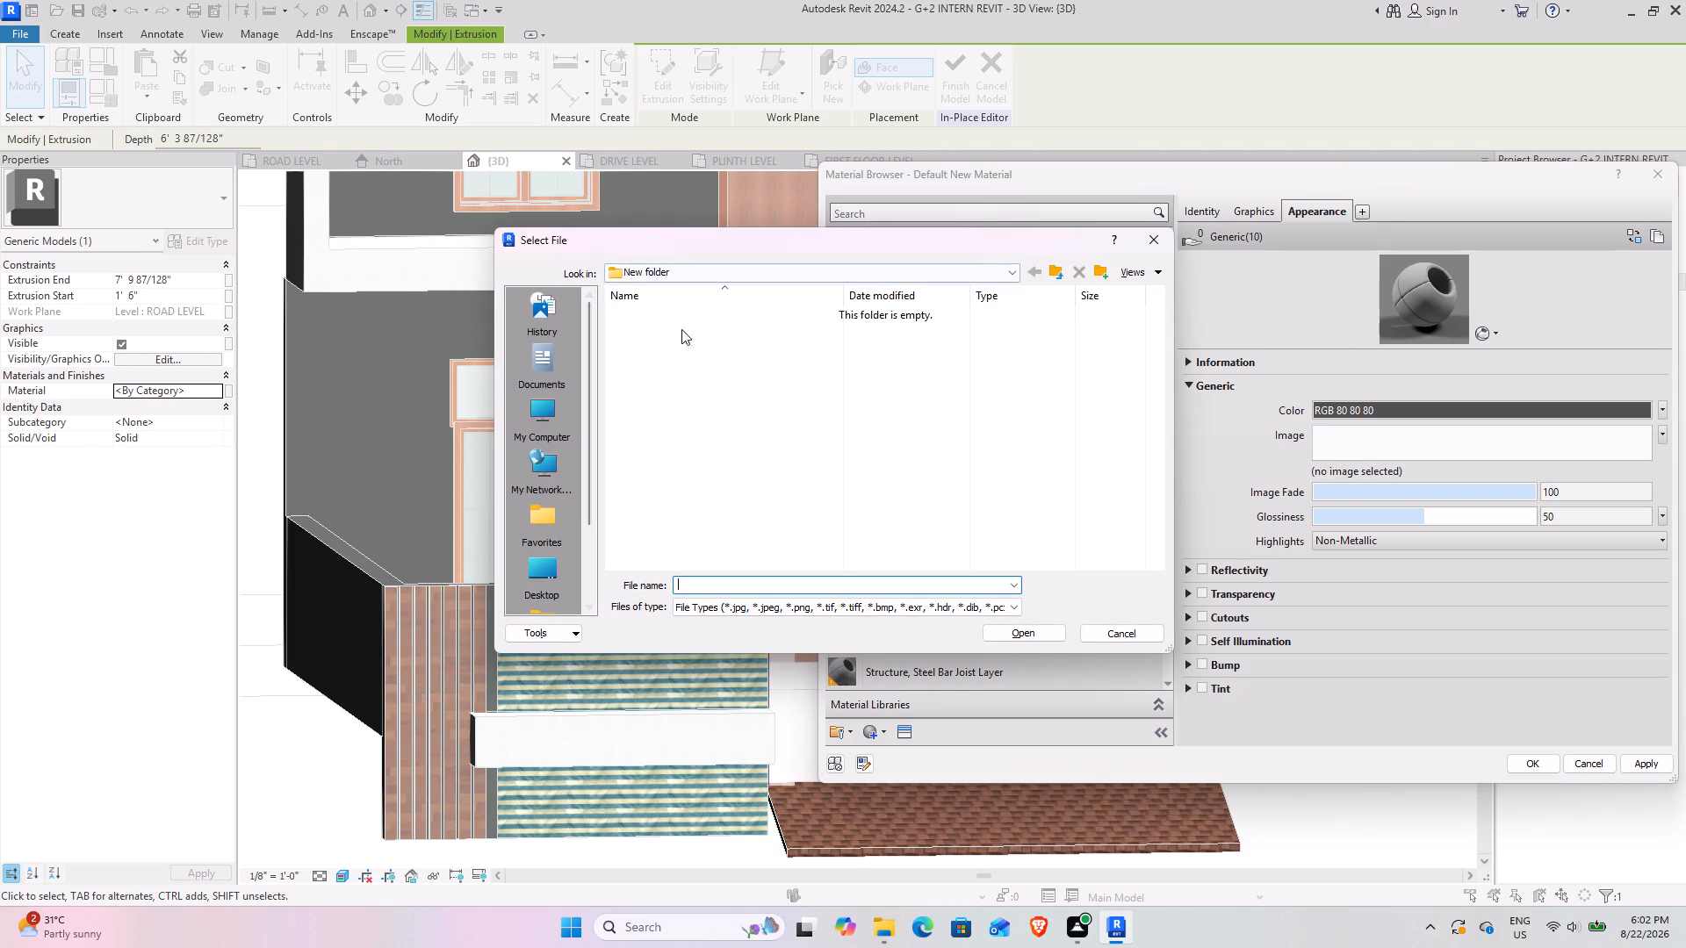
Look through the computer, Desktop, Downloads and History locations for a wall texture image.
{"action": "left_click", "coordinate": [542, 428]}
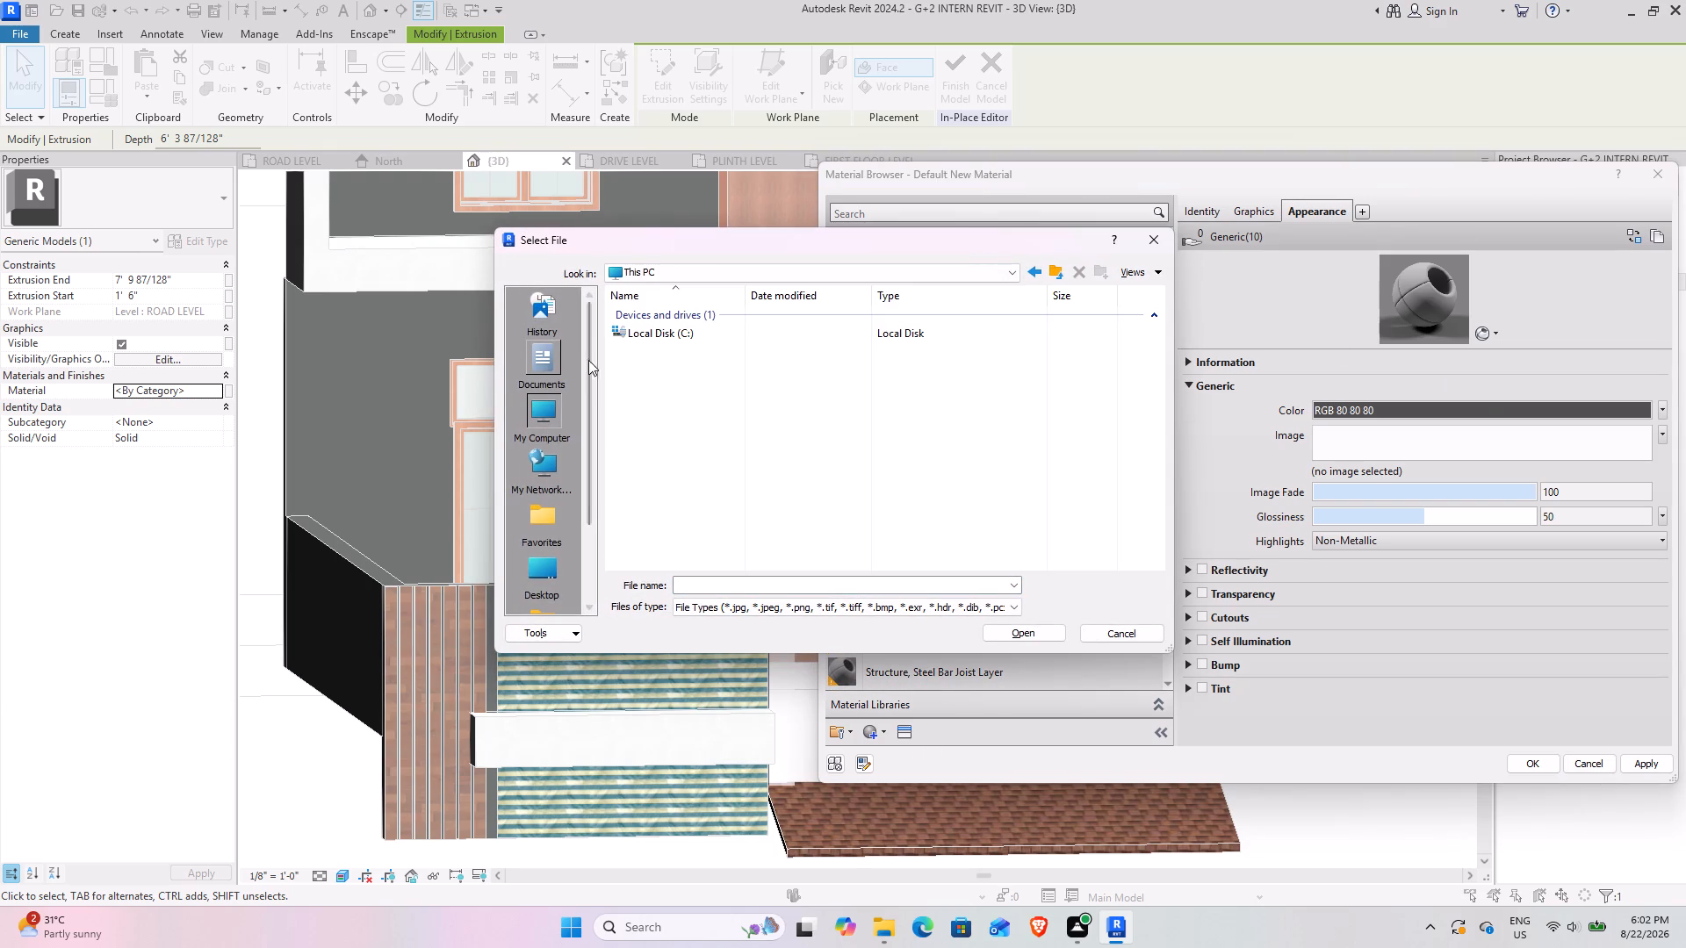
{"action": "left_click", "coordinate": [551, 570]}
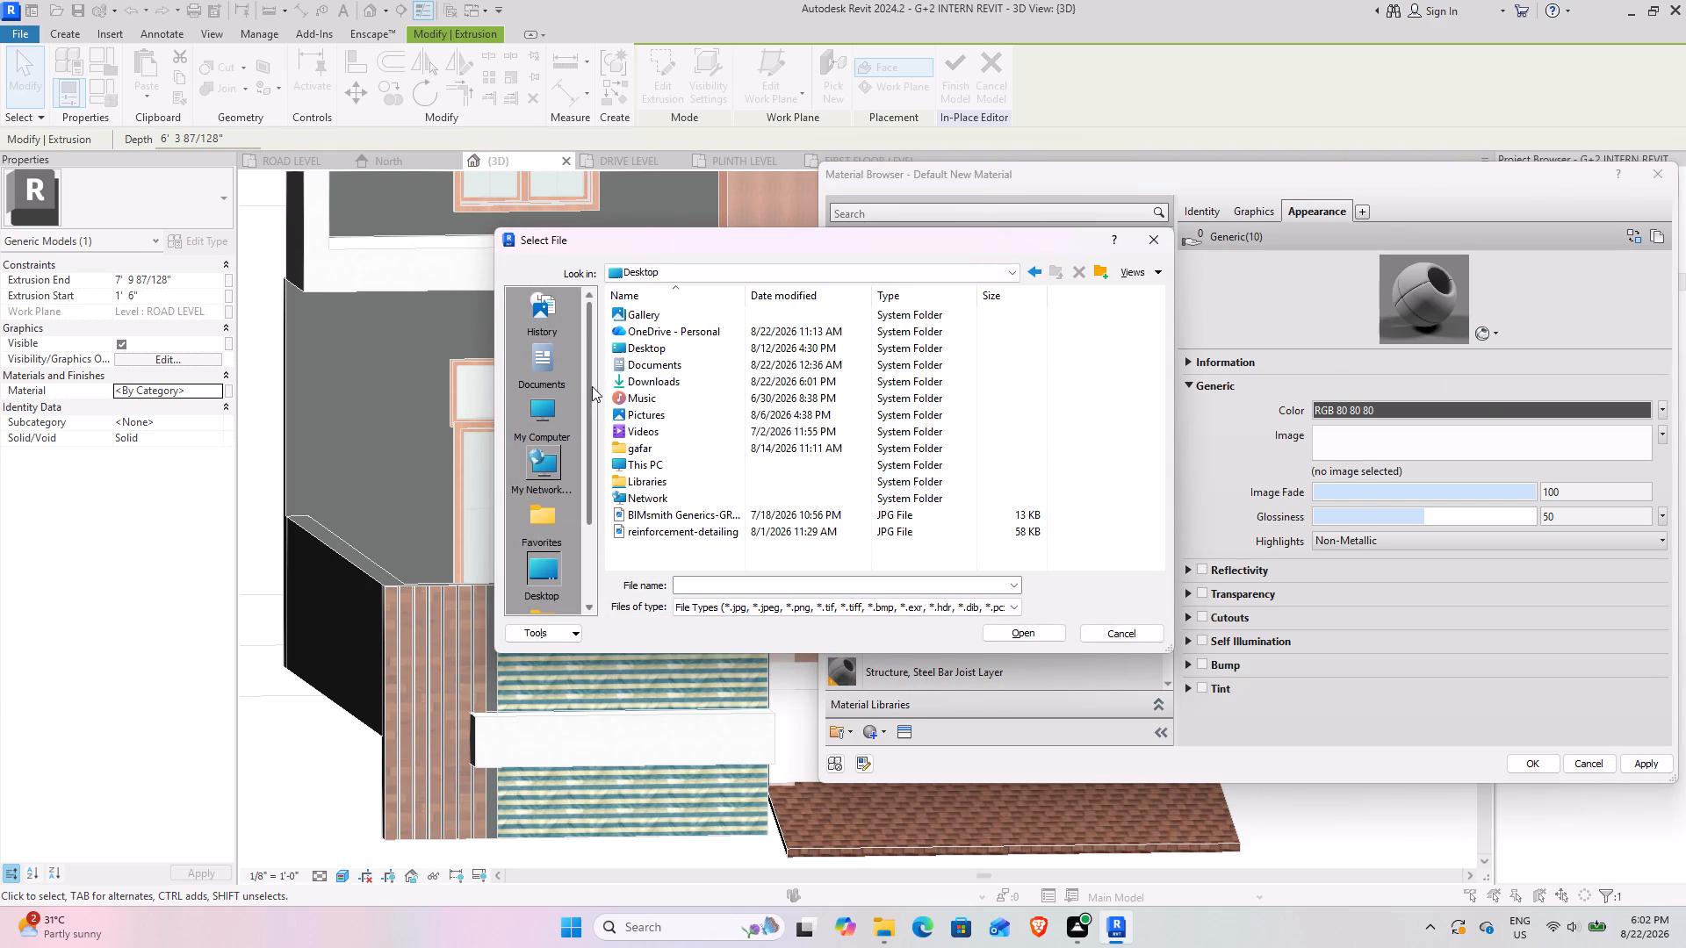
{"action": "left_click", "coordinate": [646, 360]}
{"action": "double_click", "coordinate": [652, 384]}
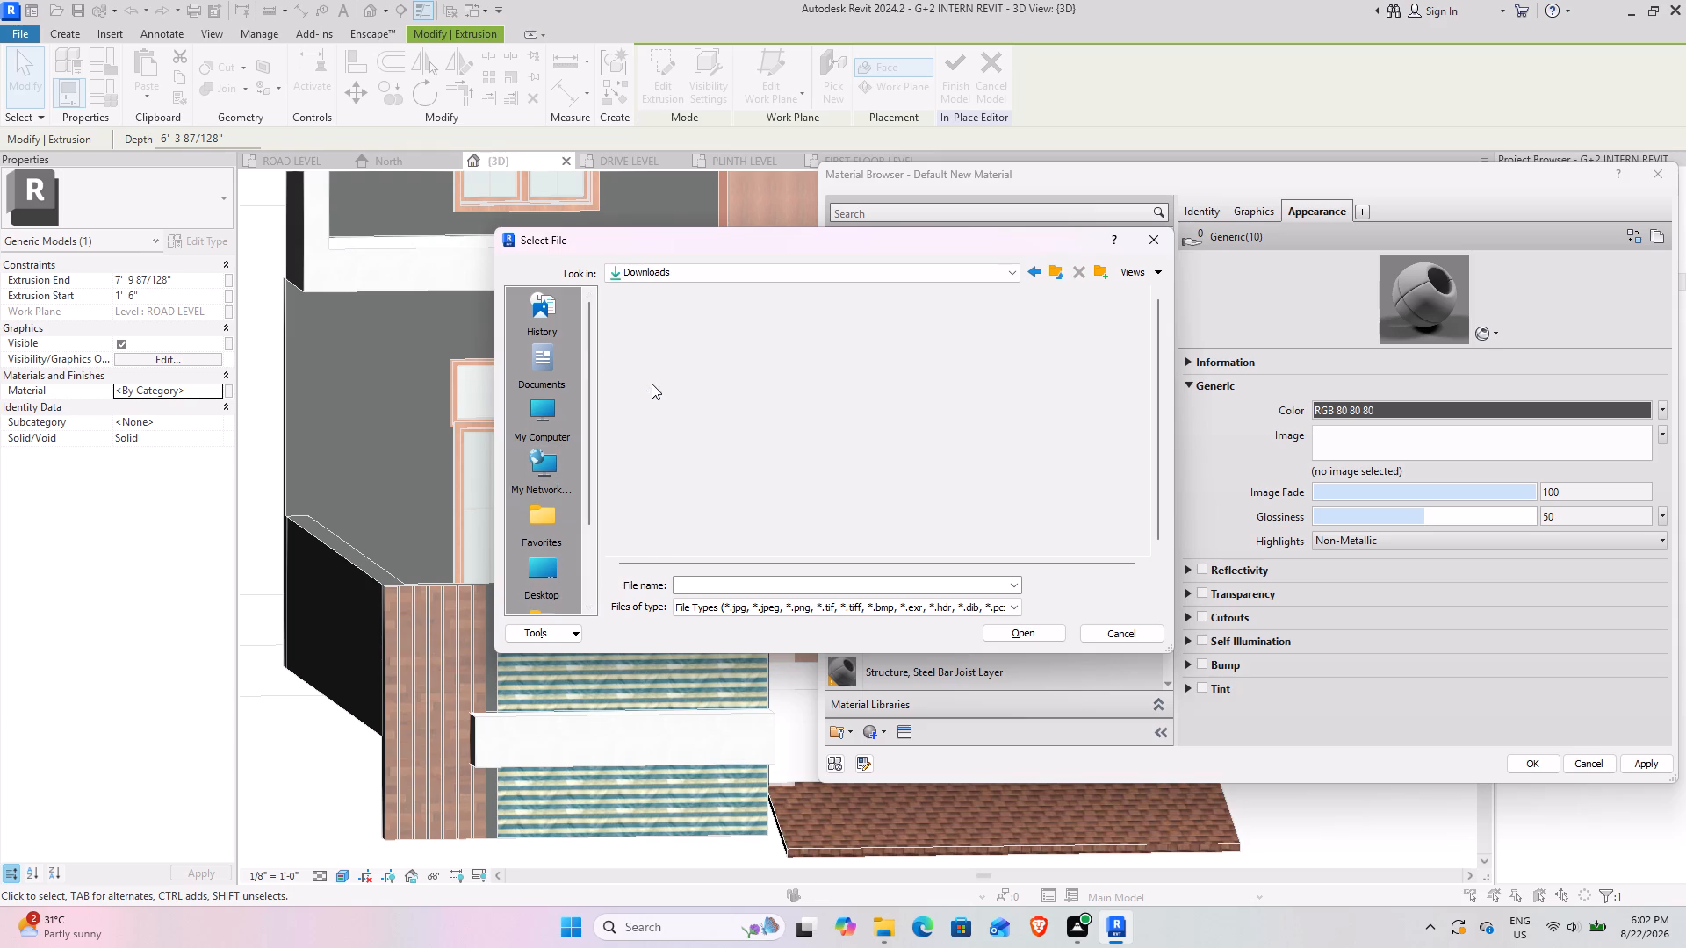
{"action": "scroll", "coordinate": [681, 331], "scroll_direction": "up", "scroll_amount": 4}
{"action": "scroll", "coordinate": [681, 331], "scroll_direction": "down", "scroll_amount": 4}
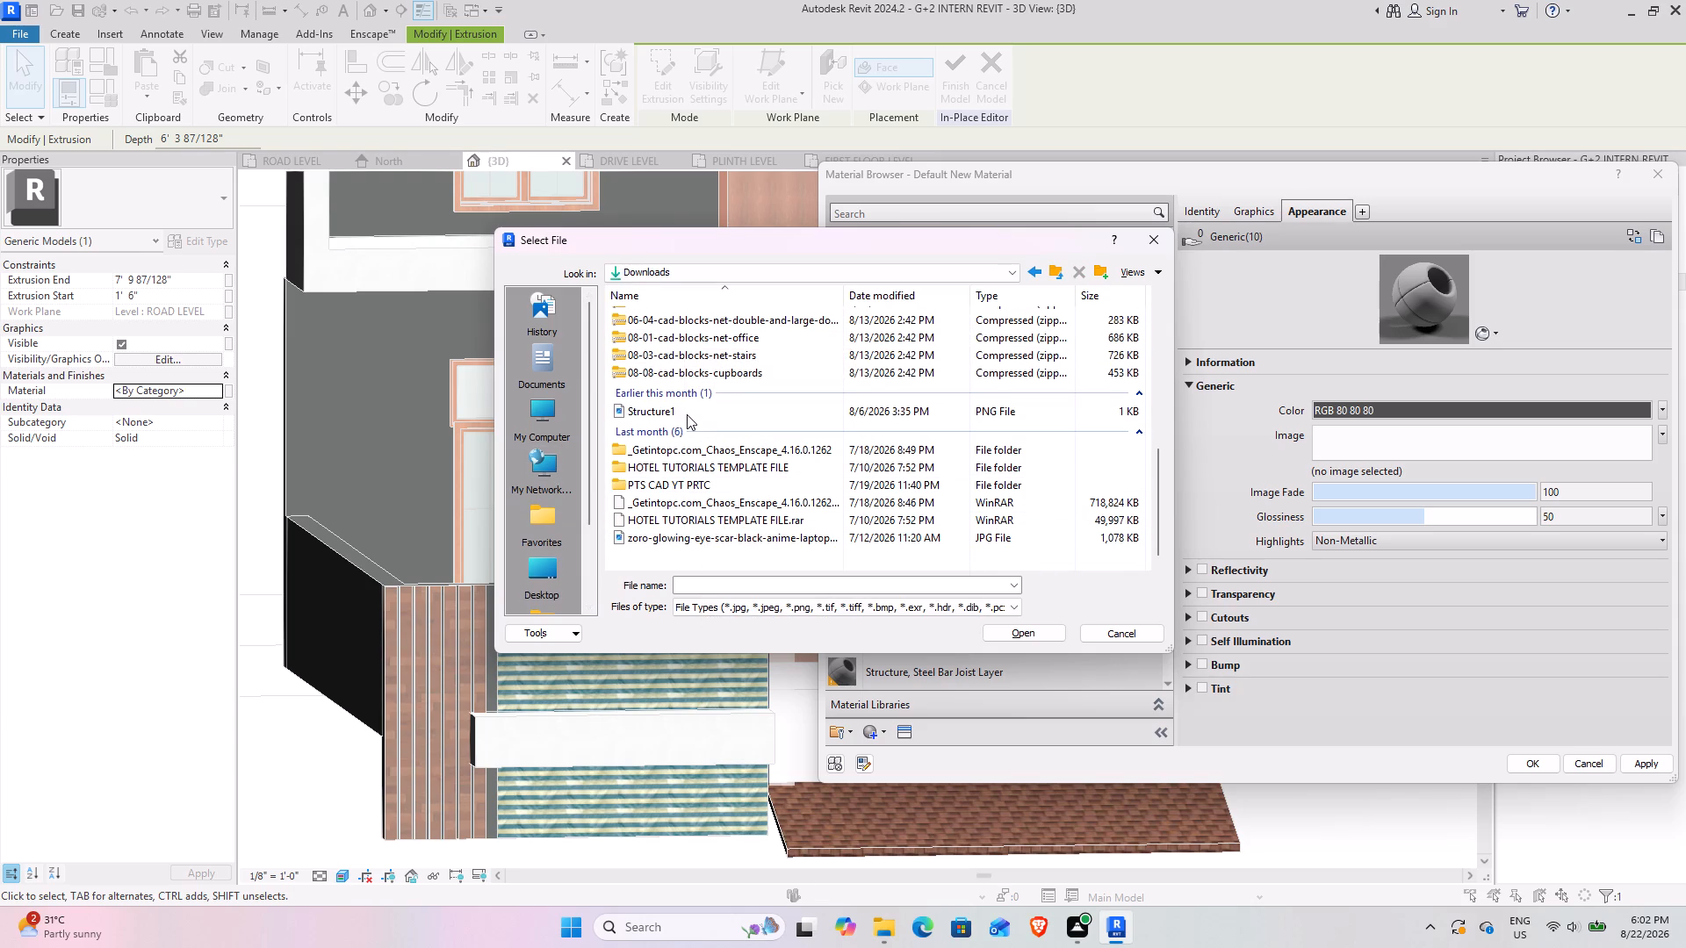
{"action": "left_click", "coordinate": [556, 333]}
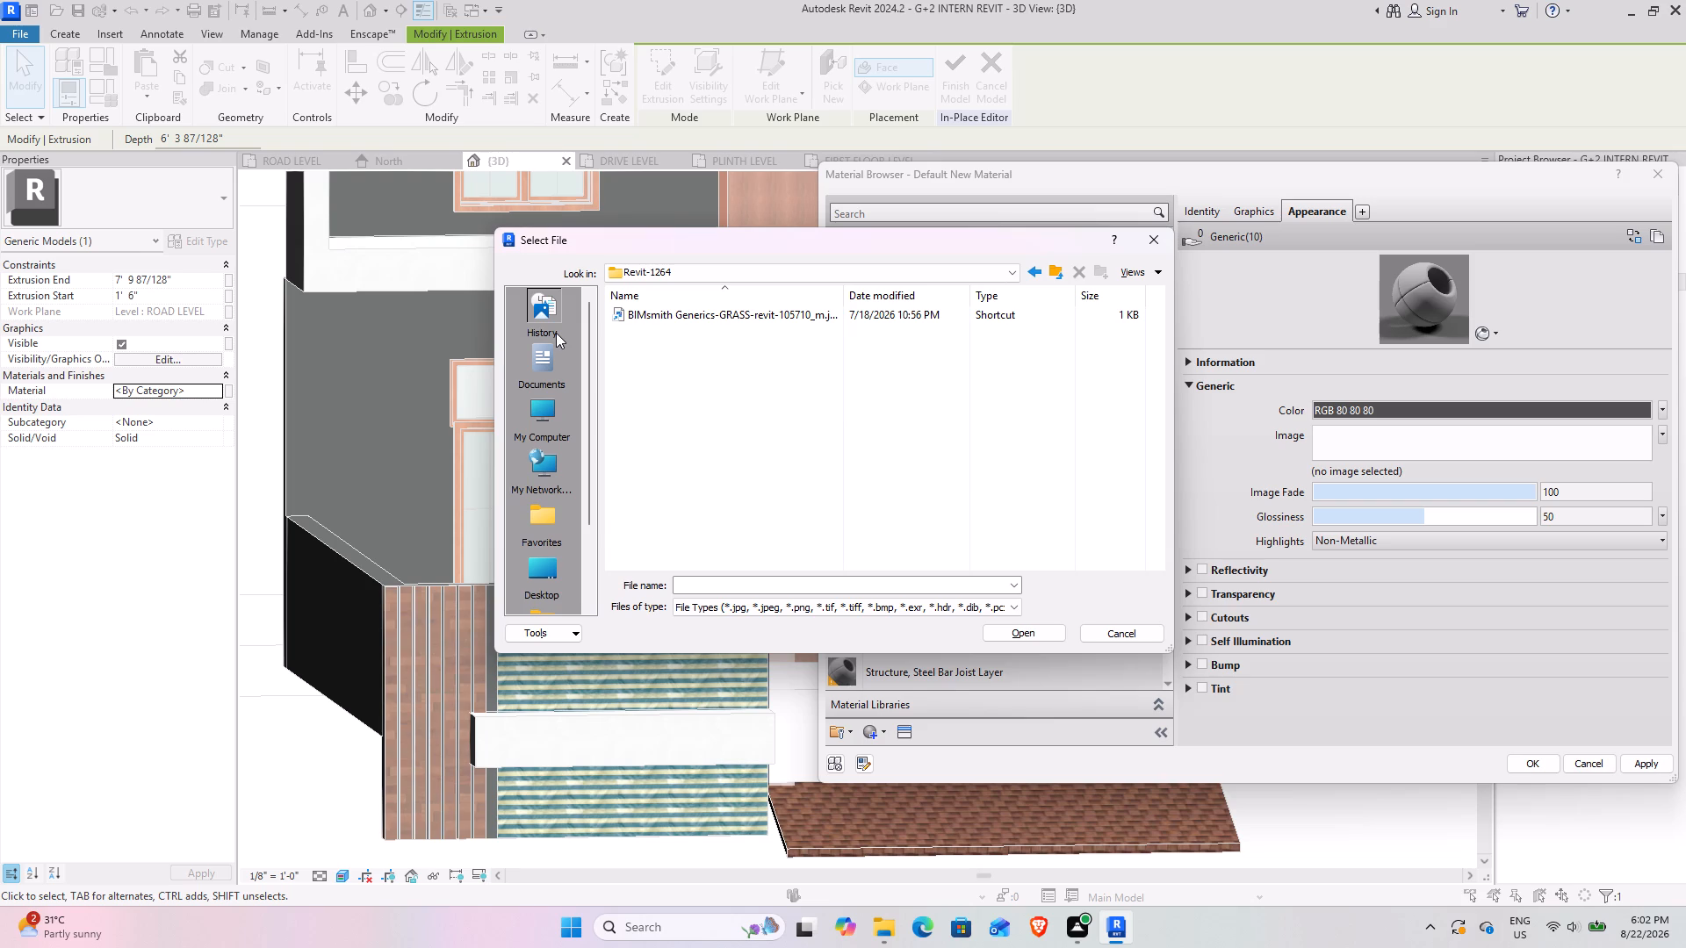
{"action": "left_click", "coordinate": [758, 317]}
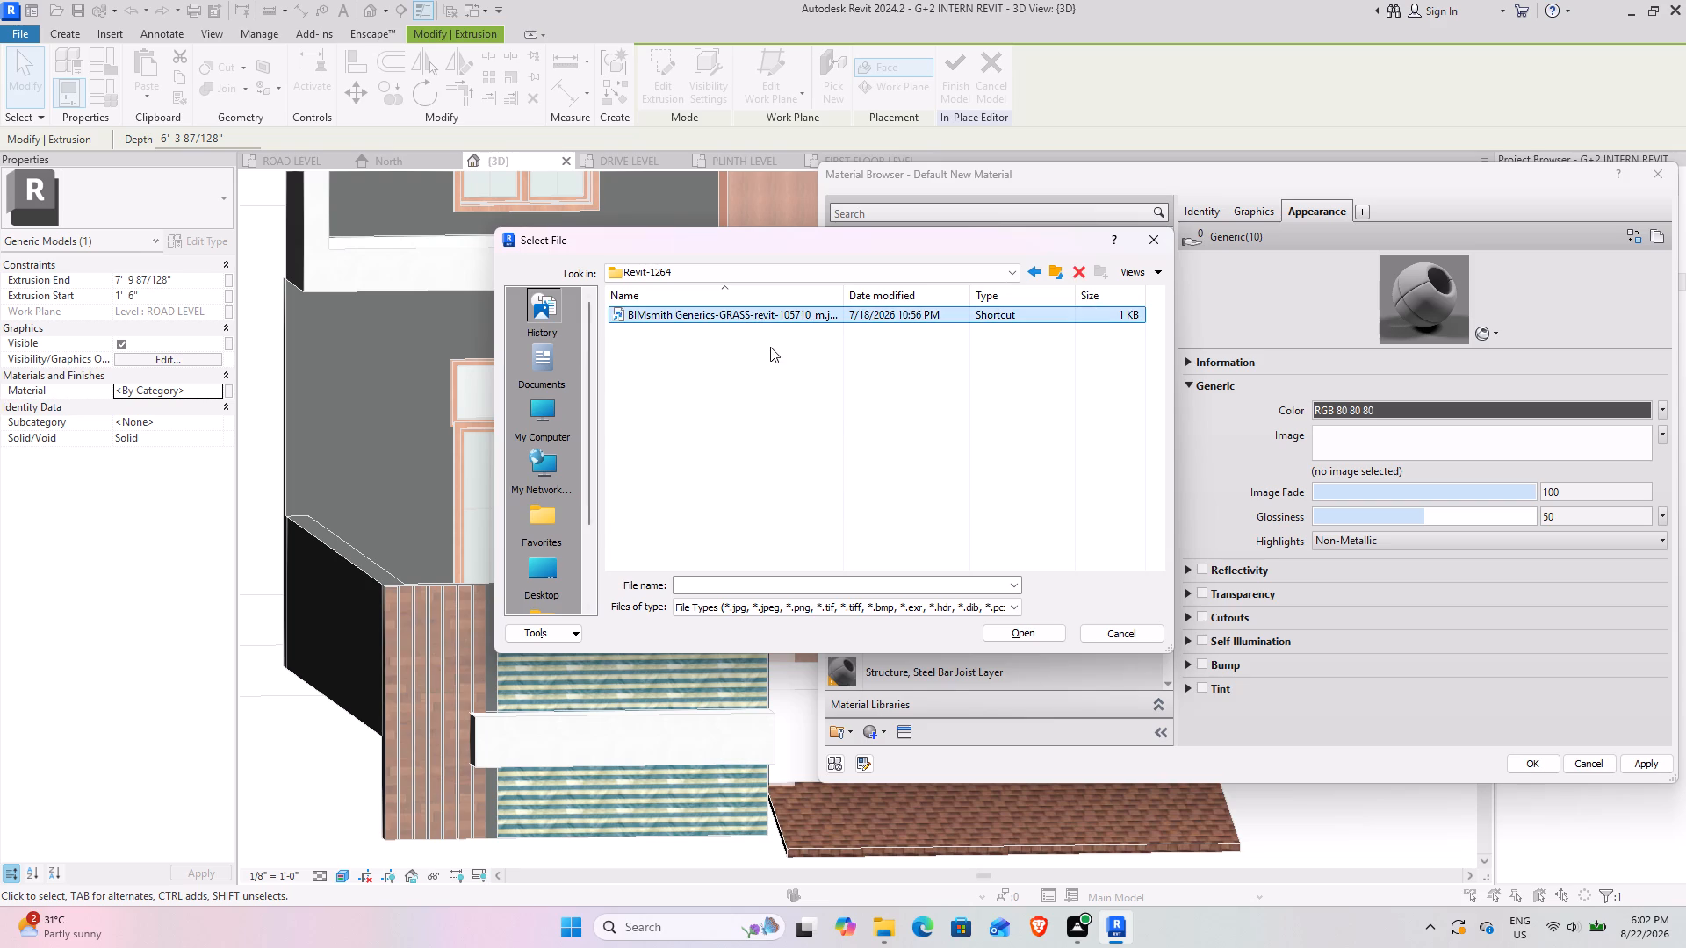
{"action": "double_click", "coordinate": [712, 406]}
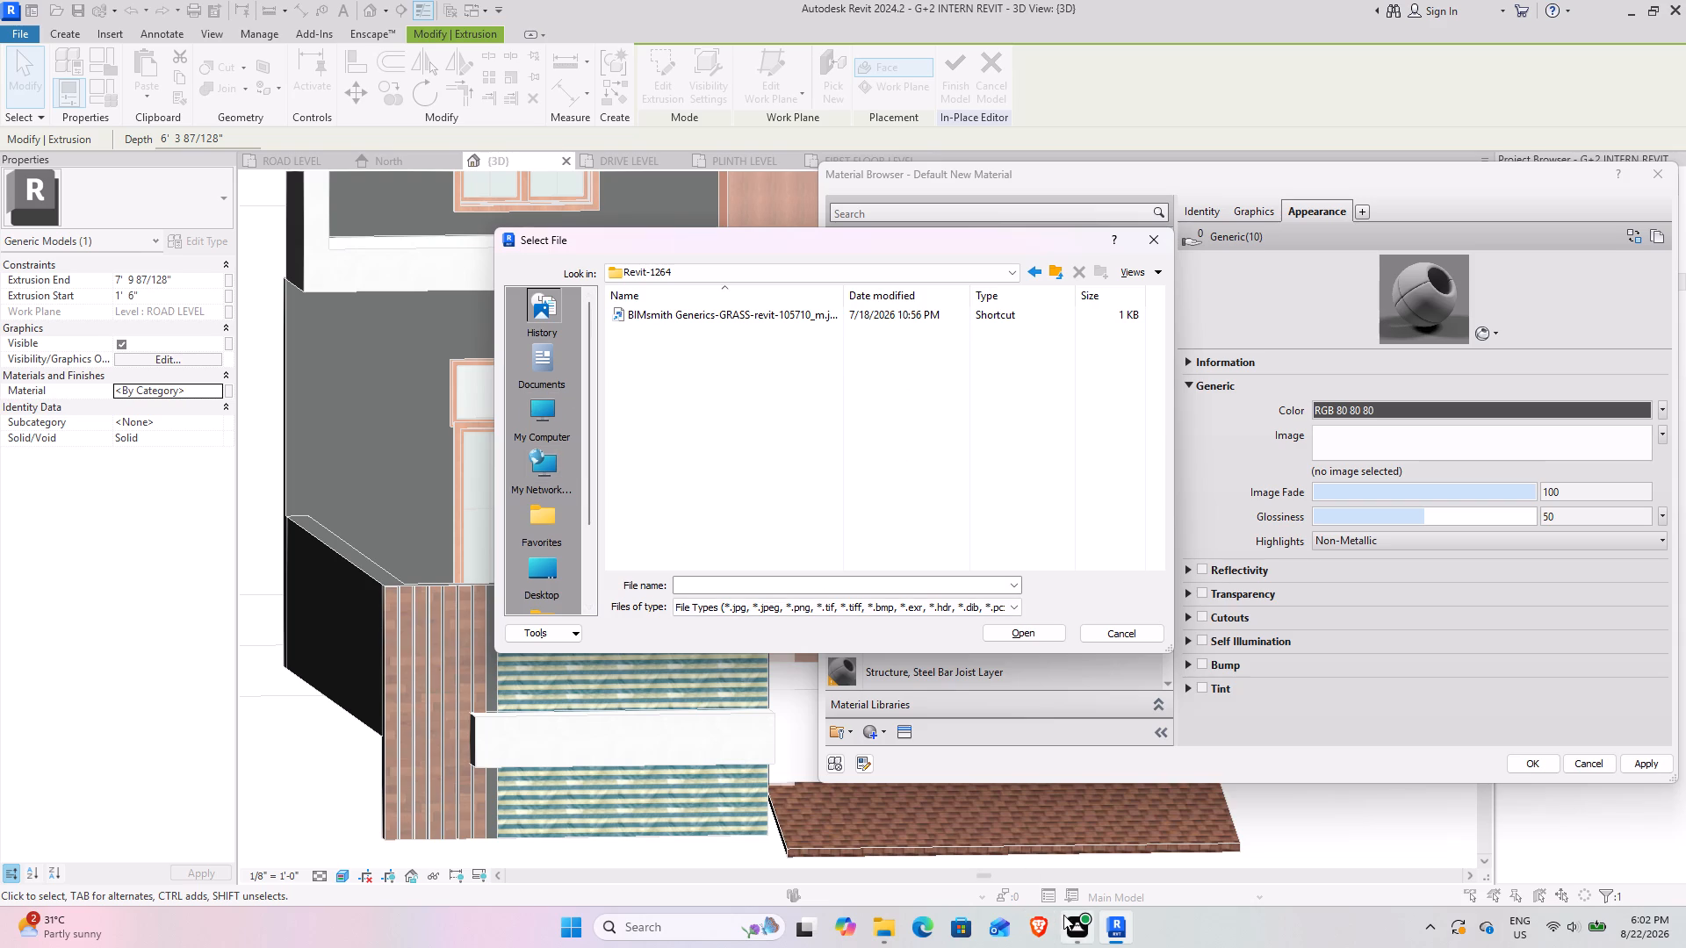
{"action": "scroll", "coordinate": [549, 559], "scroll_direction": "down", "scroll_amount": 3}
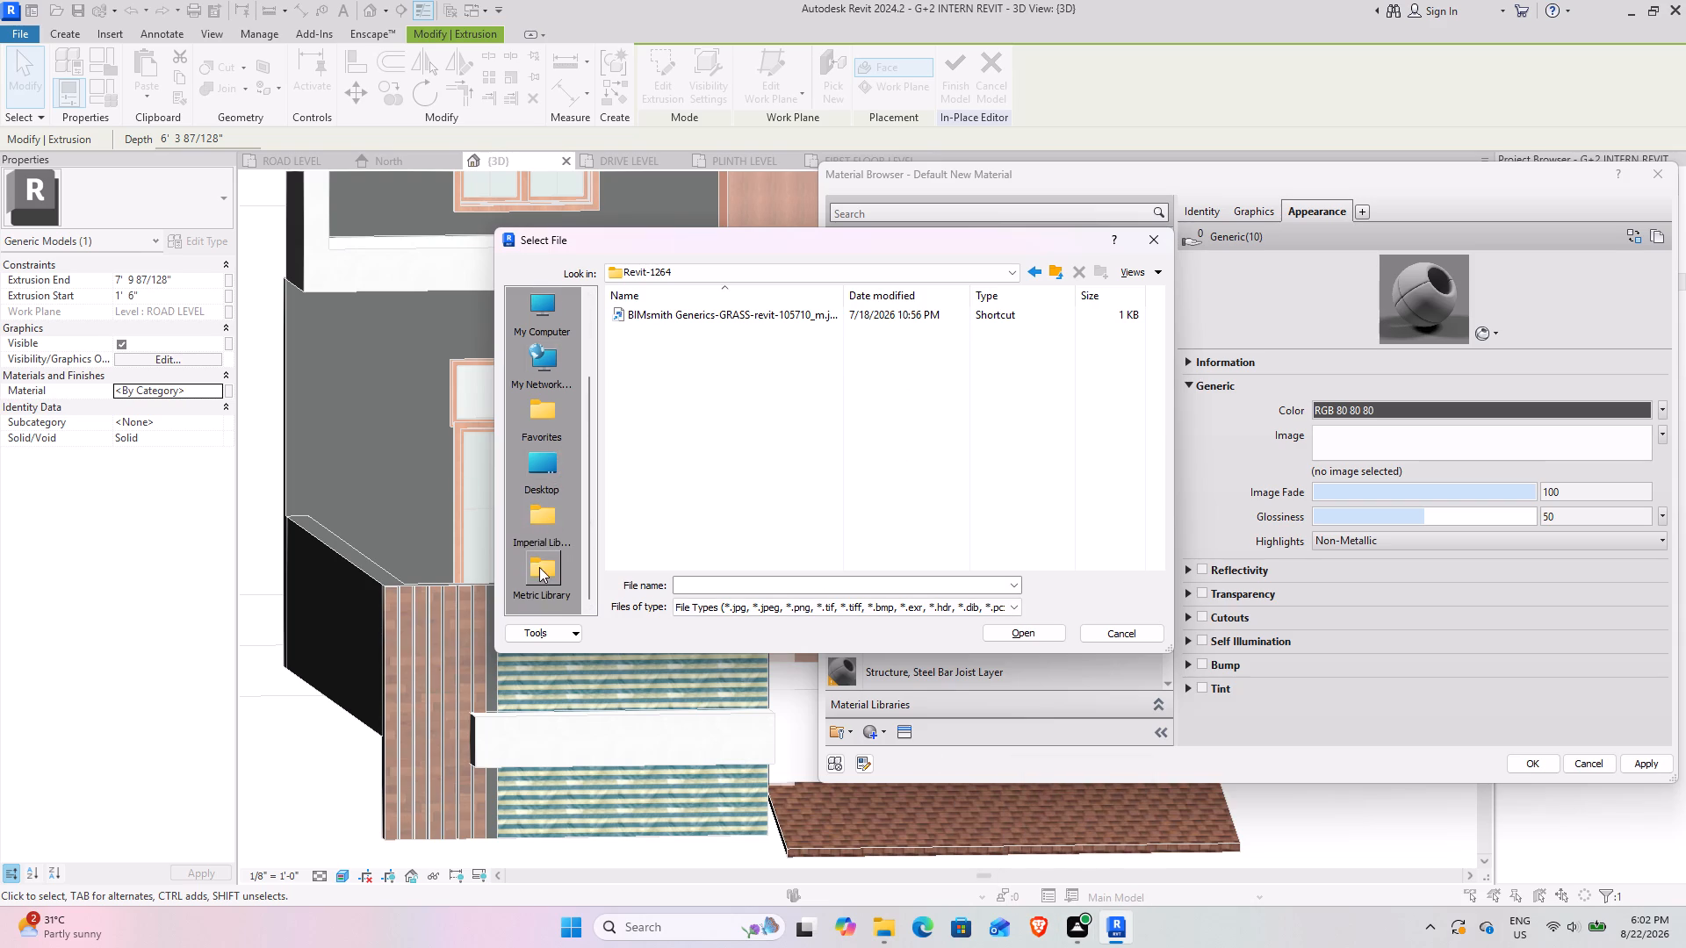
{"action": "scroll", "coordinate": [529, 558], "scroll_direction": "down", "scroll_amount": 3}
{"action": "scroll", "coordinate": [526, 556], "scroll_direction": "up", "scroll_amount": 4}
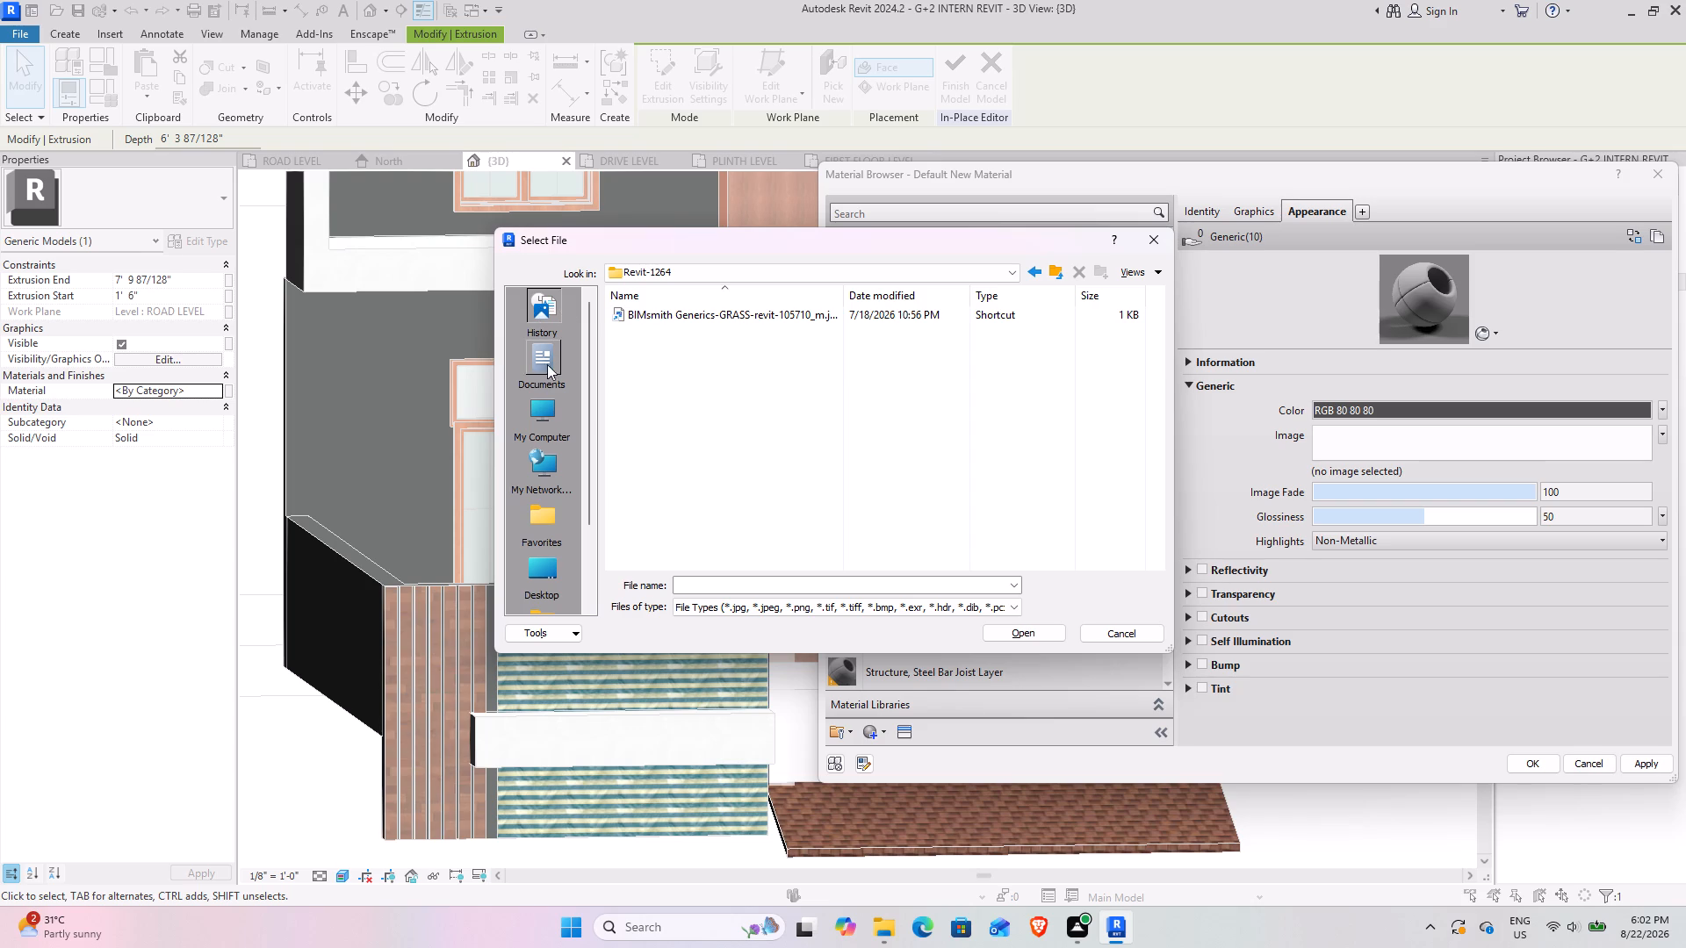
Look through the computer's drives, the Documents folder and the other file locations for a wall texture image.
{"action": "left_click", "coordinate": [537, 392]}
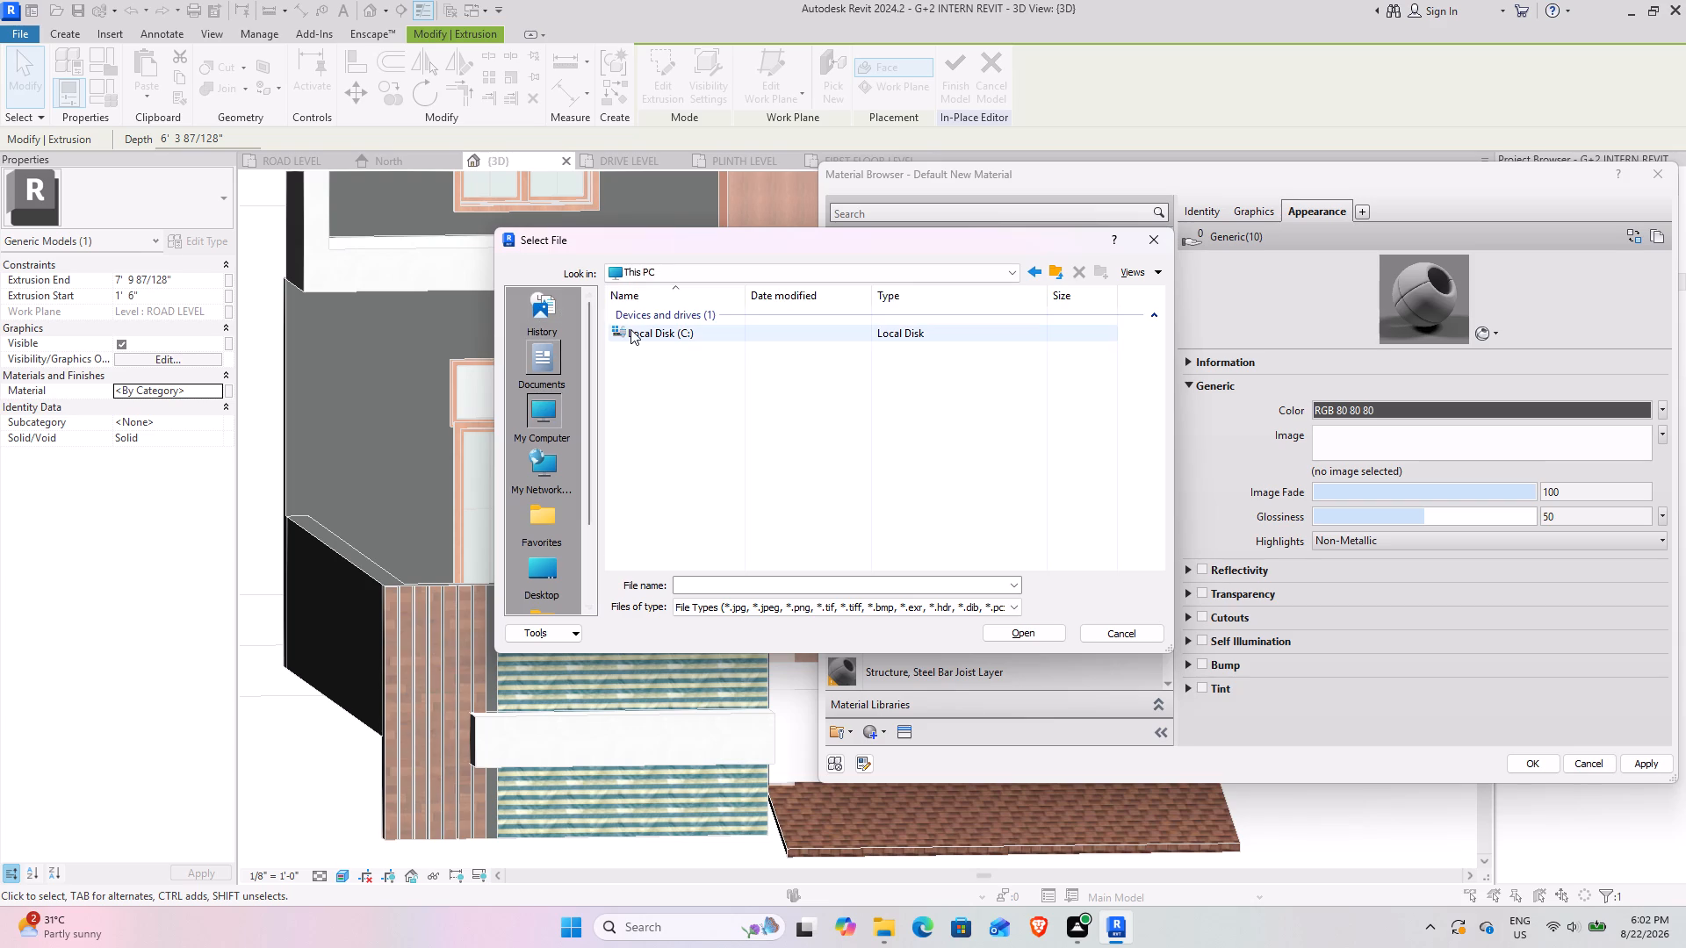
{"action": "left_click", "coordinate": [532, 348]}
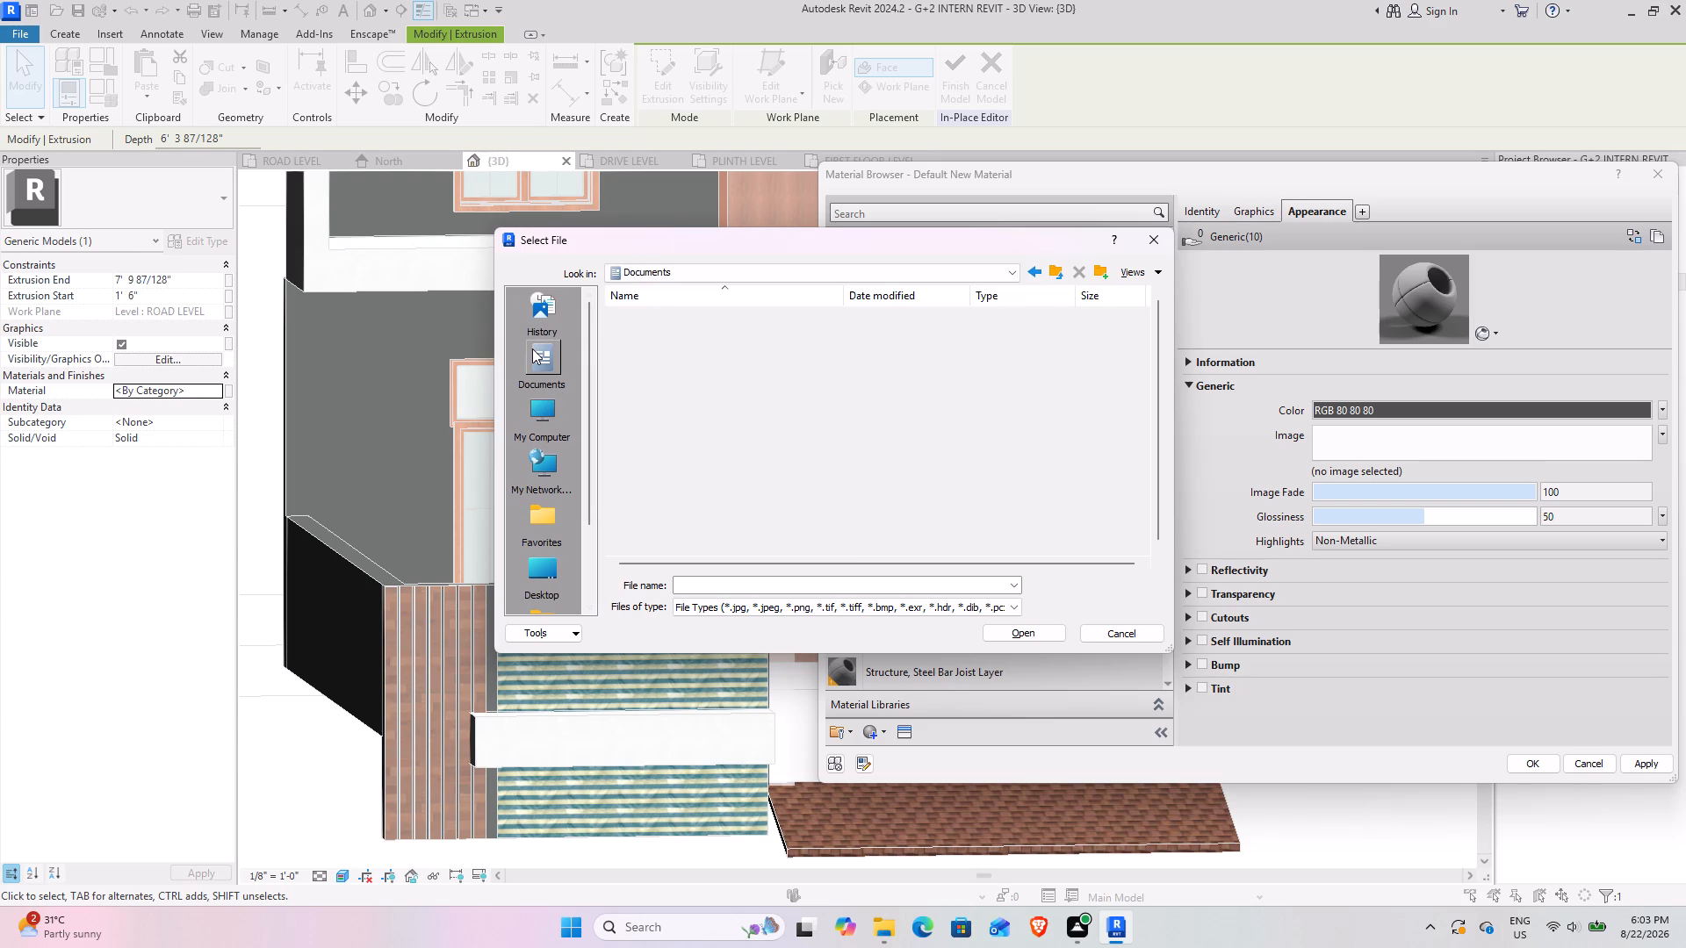
{"action": "scroll", "coordinate": [704, 415], "scroll_direction": "down", "scroll_amount": 5}
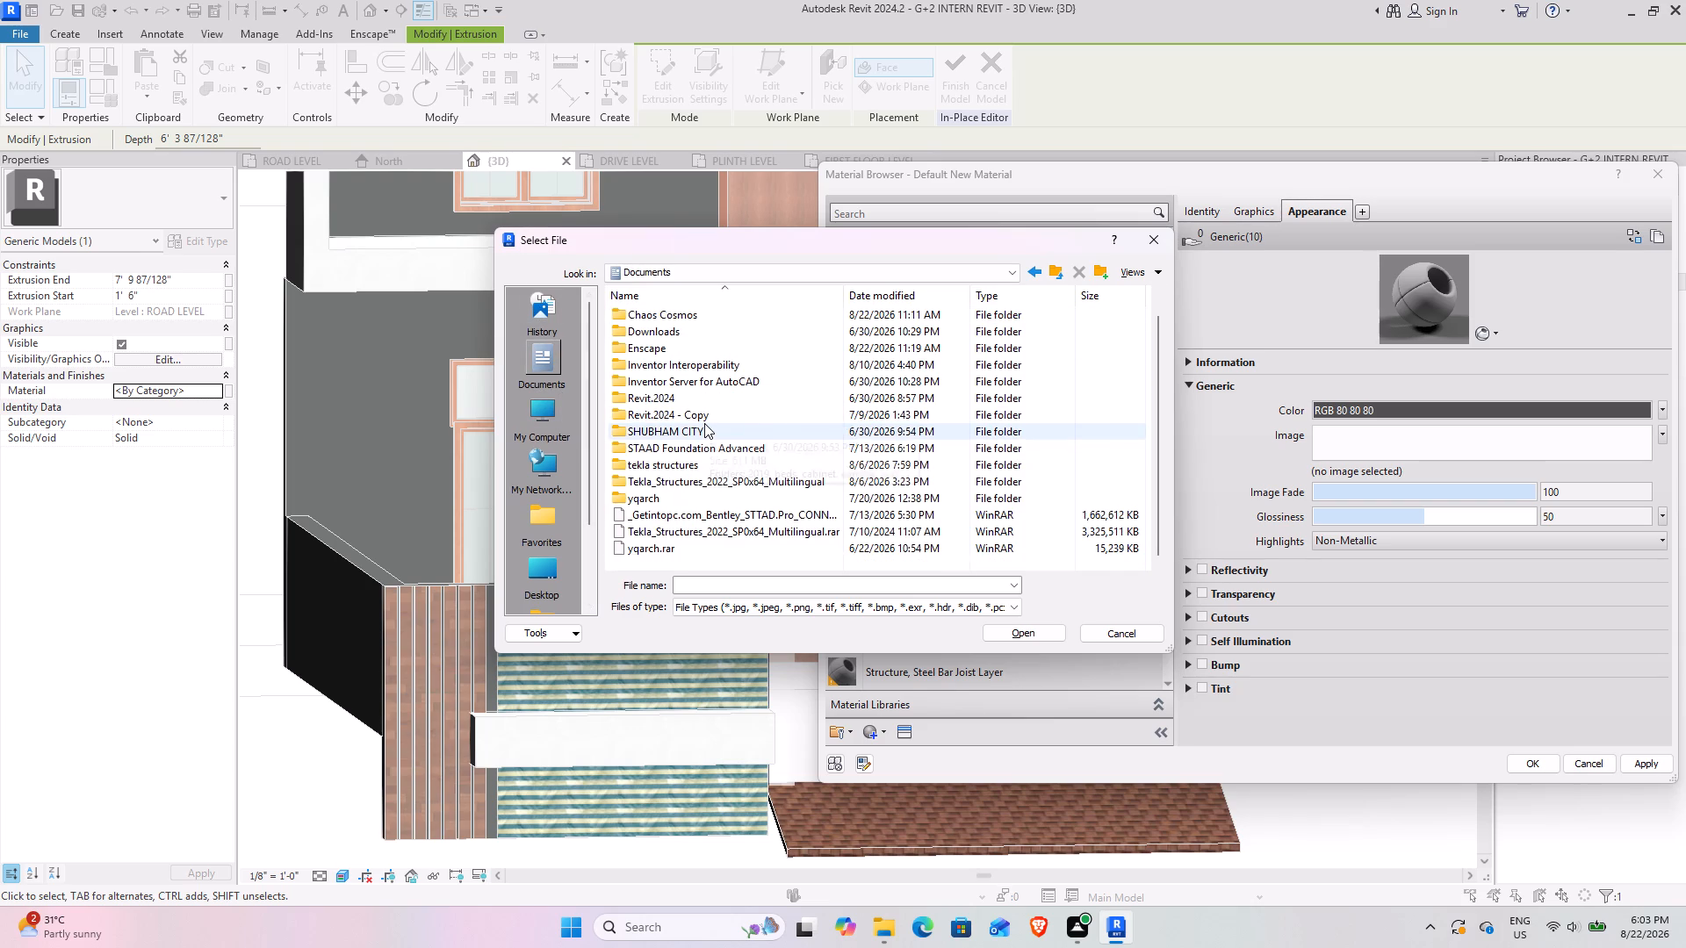
{"action": "scroll", "coordinate": [704, 423], "scroll_direction": "up", "scroll_amount": 4}
{"action": "scroll", "coordinate": [704, 423], "scroll_direction": "down", "scroll_amount": 3}
{"action": "scroll", "coordinate": [555, 375], "scroll_direction": "up", "scroll_amount": 3}
{"action": "scroll", "coordinate": [710, 374], "scroll_direction": "down", "scroll_amount": 3}
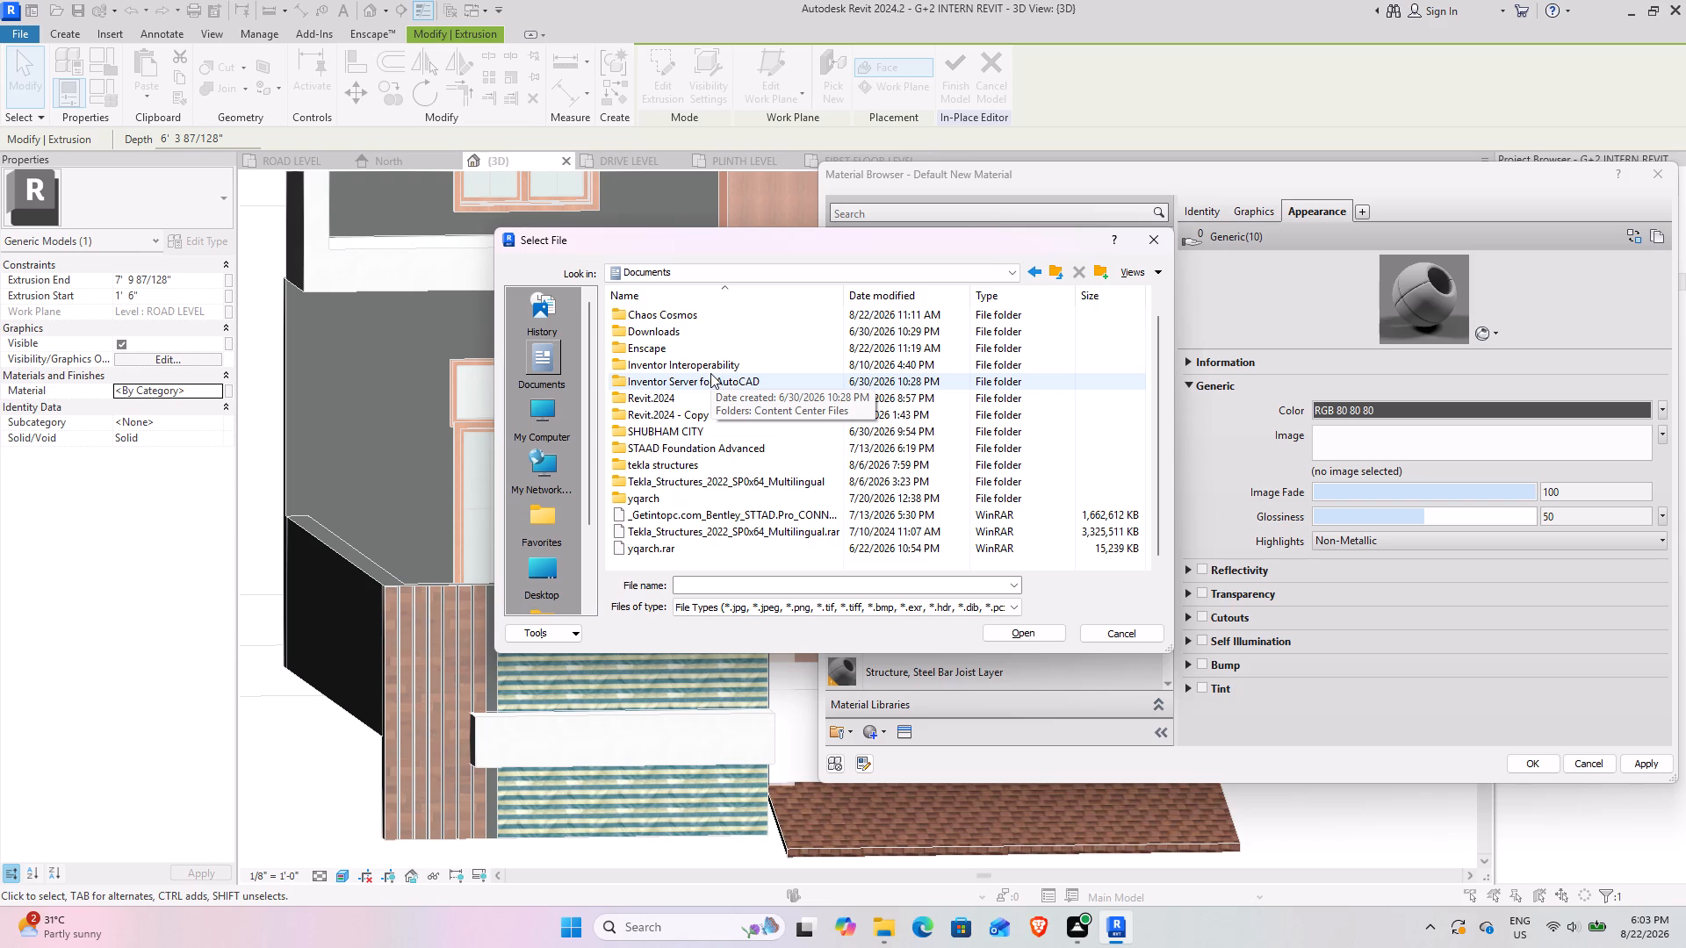
{"action": "scroll", "coordinate": [703, 458], "scroll_direction": "down", "scroll_amount": 4}
{"action": "scroll", "coordinate": [966, 446], "scroll_direction": "up", "scroll_amount": 4}
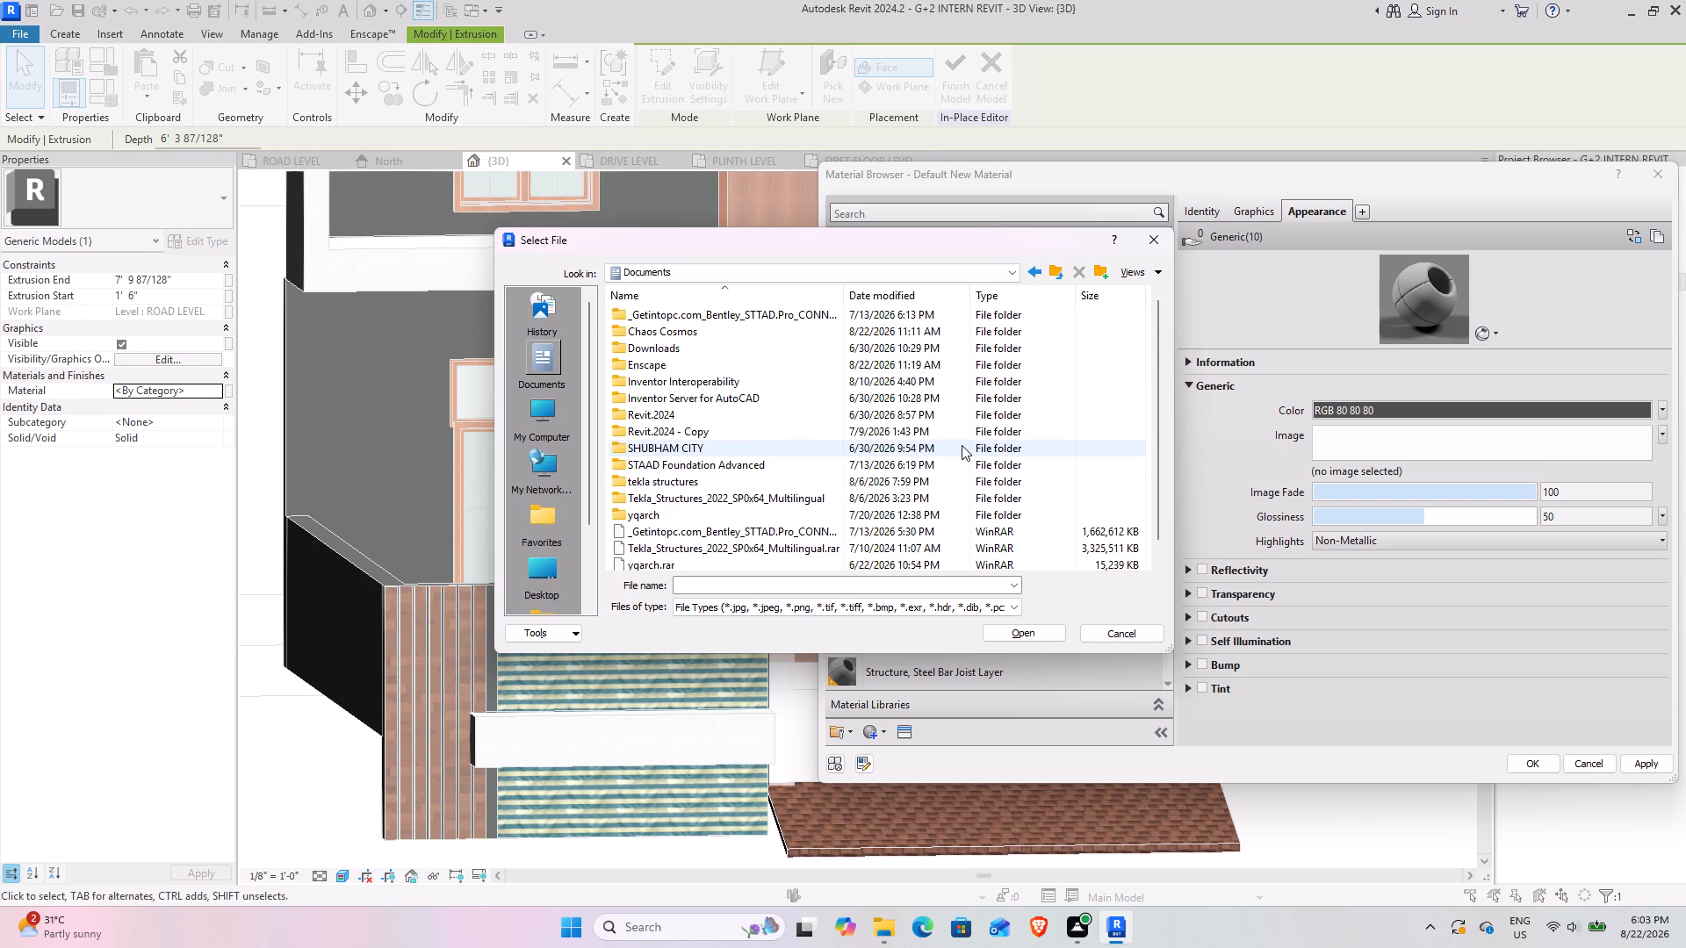
{"action": "scroll", "coordinate": [959, 444], "scroll_direction": "down", "scroll_amount": 3}
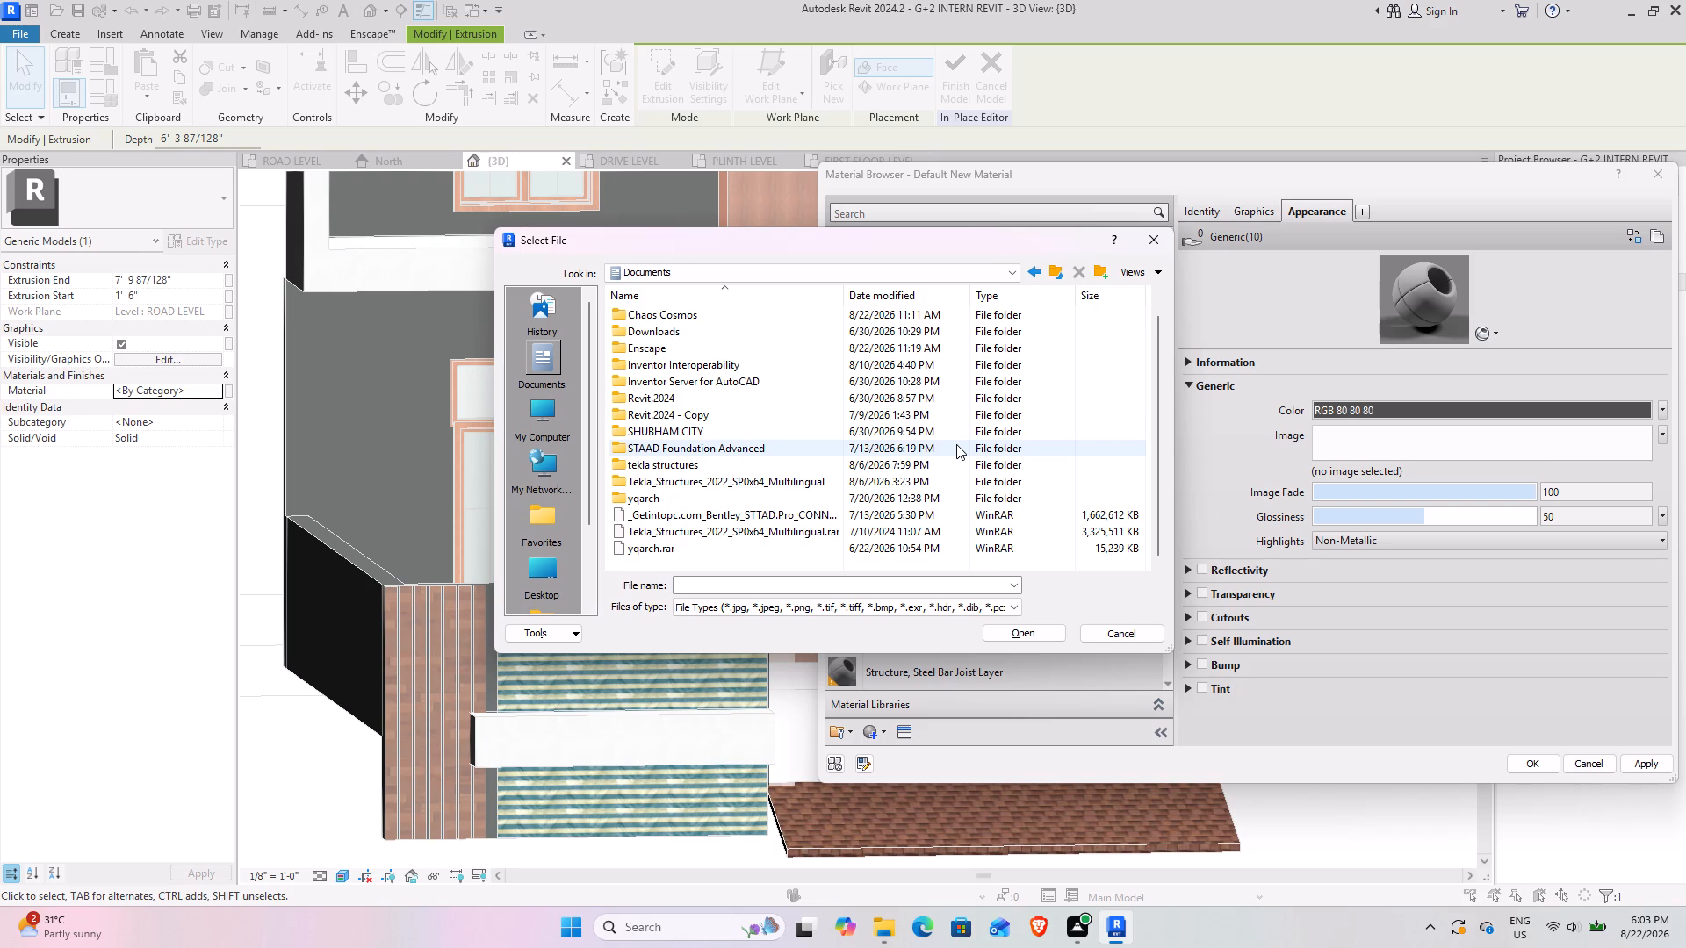
{"action": "scroll", "coordinate": [541, 535], "scroll_direction": "up", "scroll_amount": 3}
{"action": "scroll", "coordinate": [541, 535], "scroll_direction": "down", "scroll_amount": 7}
{"action": "scroll", "coordinate": [541, 535], "scroll_direction": "up", "scroll_amount": 4}
{"action": "scroll", "coordinate": [522, 434], "scroll_direction": "up", "scroll_amount": 3}
{"action": "scroll", "coordinate": [522, 434], "scroll_direction": "down", "scroll_amount": 3}
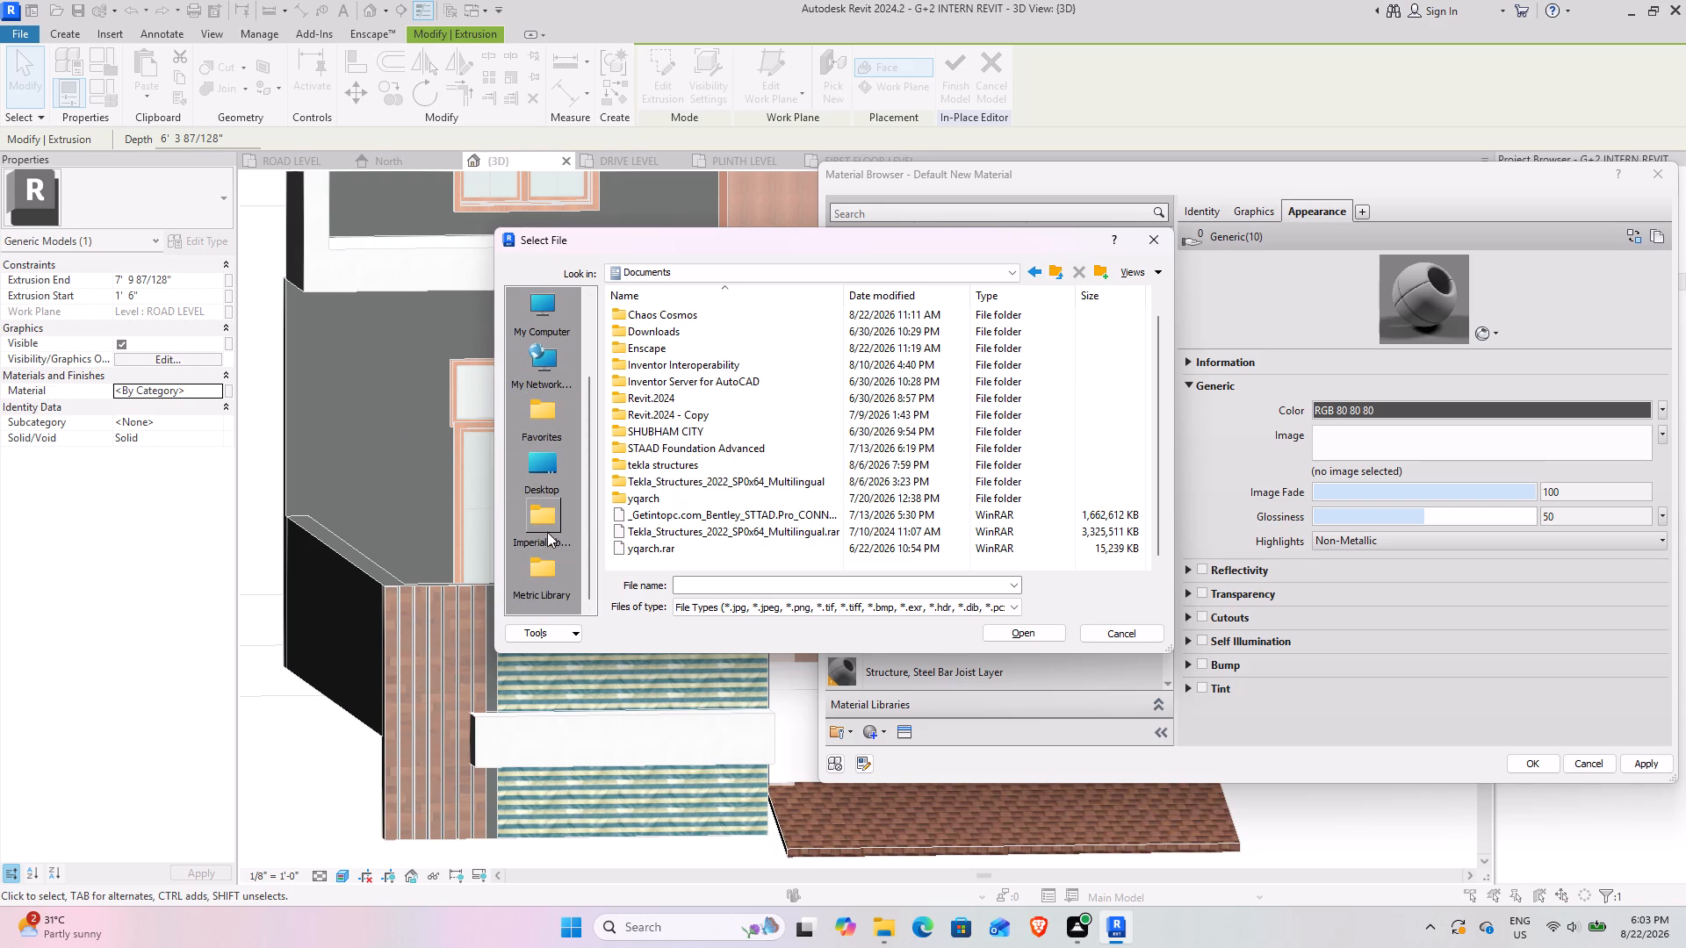
{"action": "scroll", "coordinate": [557, 464], "scroll_direction": "up", "scroll_amount": 3}
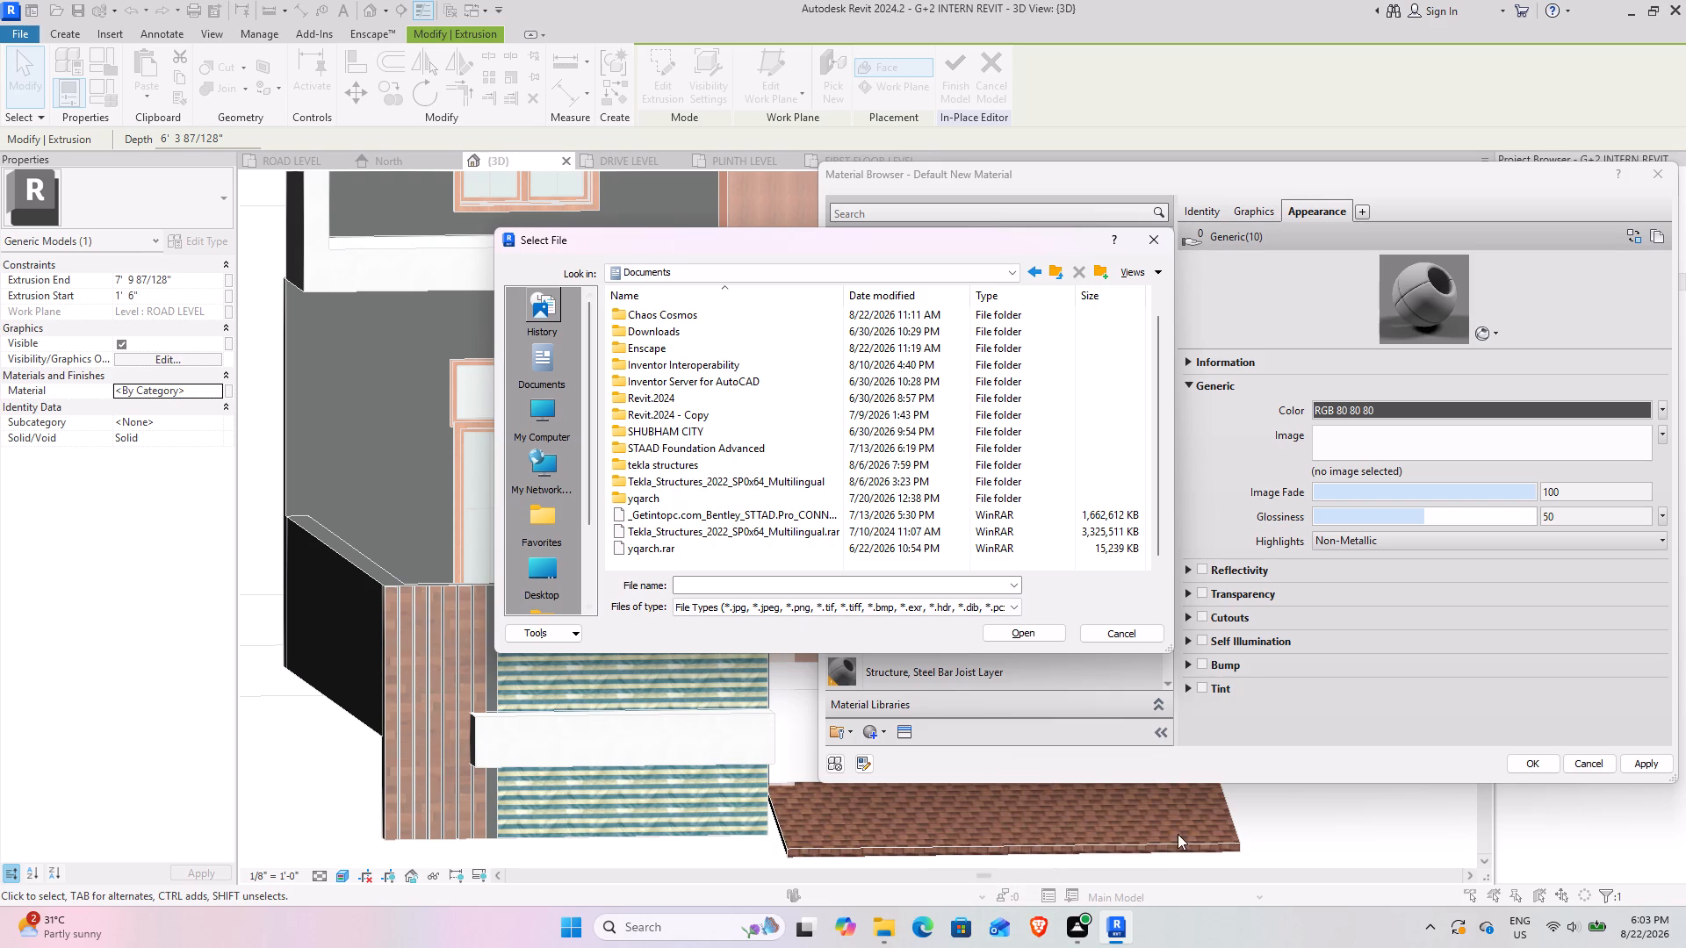
{"action": "left_click", "coordinate": [1178, 834]}
Switch to the Brave browser and open its download history to locate the downloaded texture image.
{"action": "left_click", "coordinate": [1047, 929]}
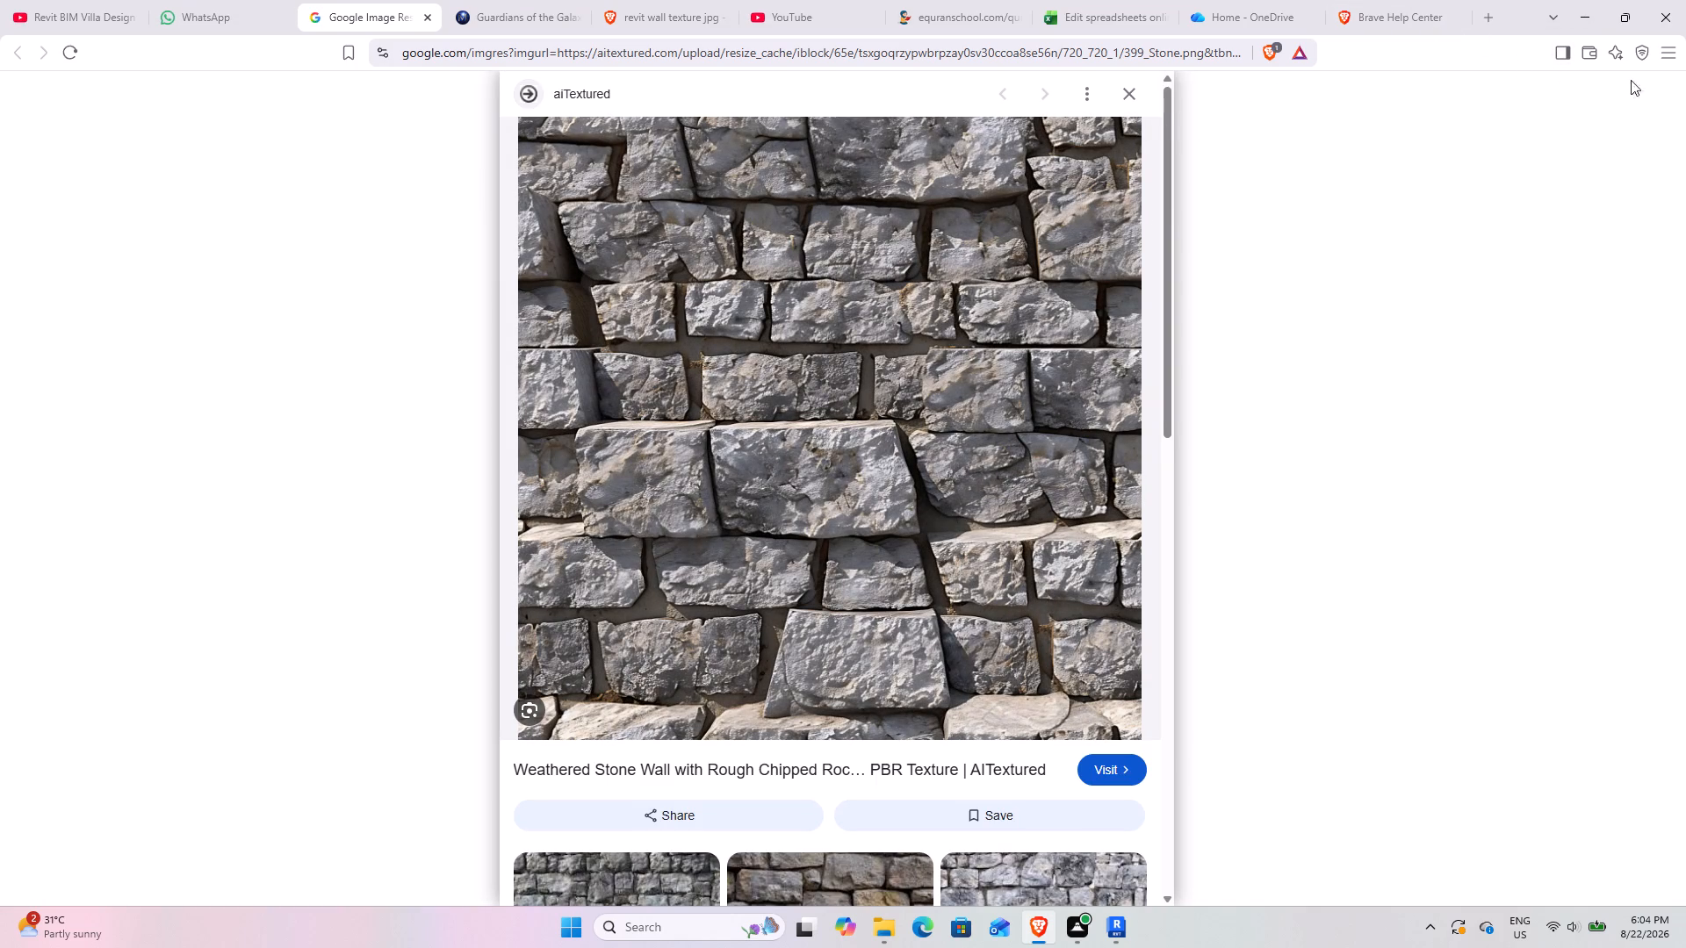
{"action": "left_click", "coordinate": [1674, 47]}
{"action": "scroll", "coordinate": [1478, 355], "scroll_direction": "down", "scroll_amount": 2}
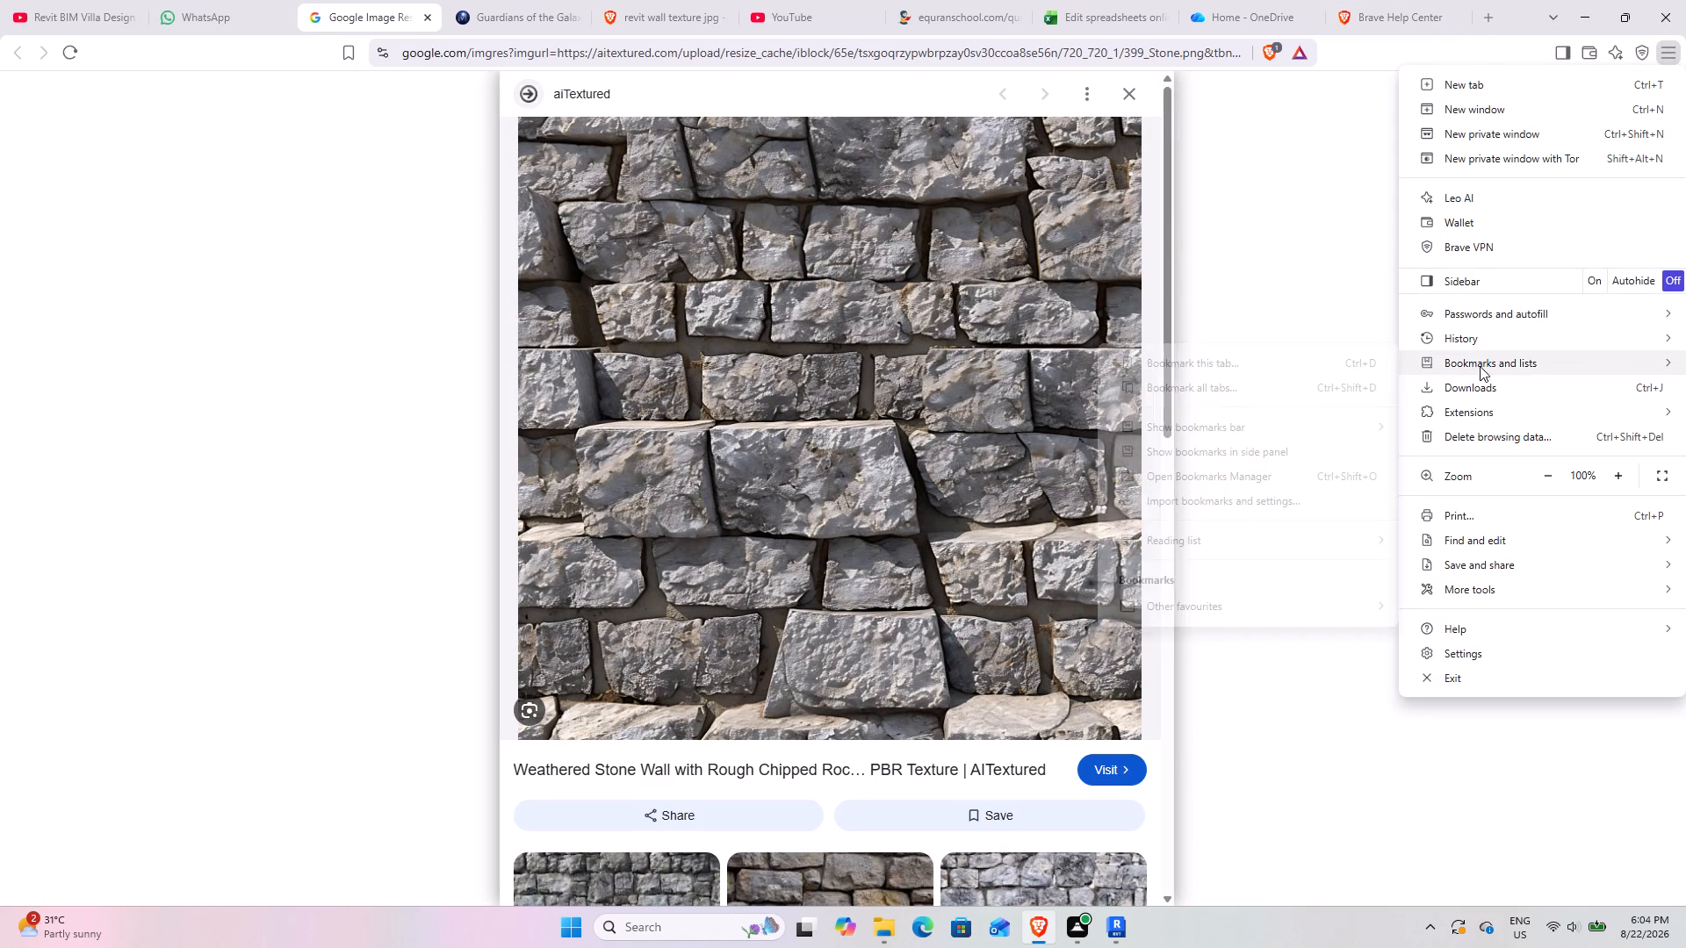
{"action": "scroll", "coordinate": [1480, 366], "scroll_direction": "down", "scroll_amount": 1}
{"action": "left_click", "coordinate": [1481, 381]}
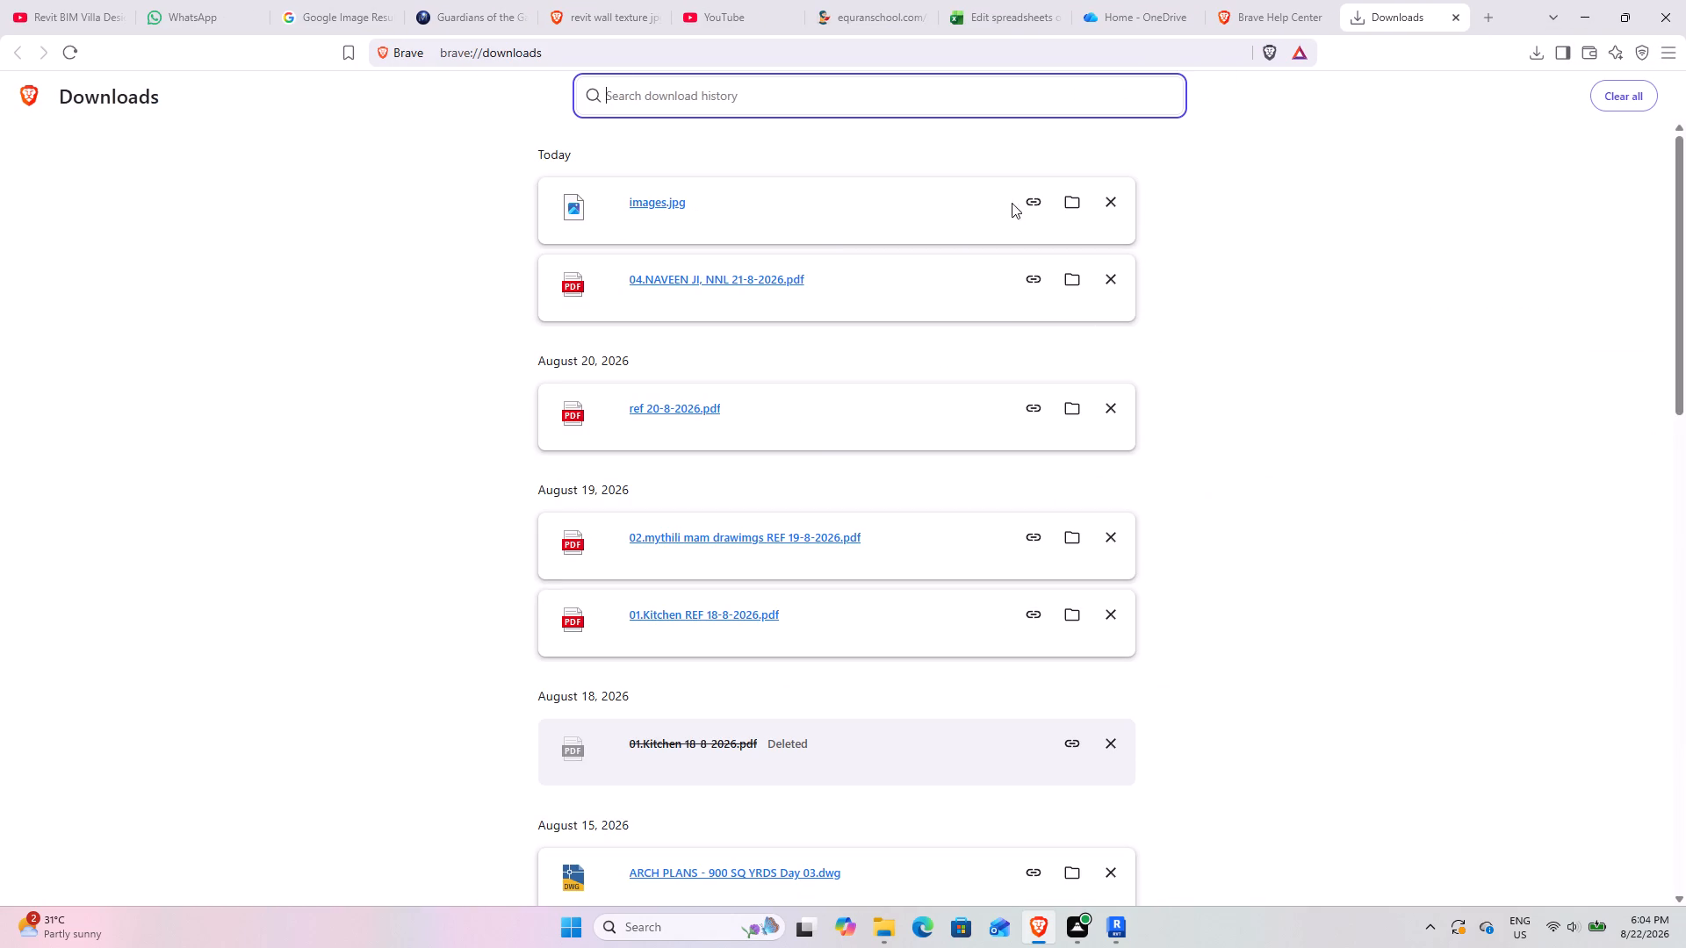
Save the download history page as a complete webpage named Downloads in the Downloads folder.
{"action": "right_click", "coordinate": [724, 204]}
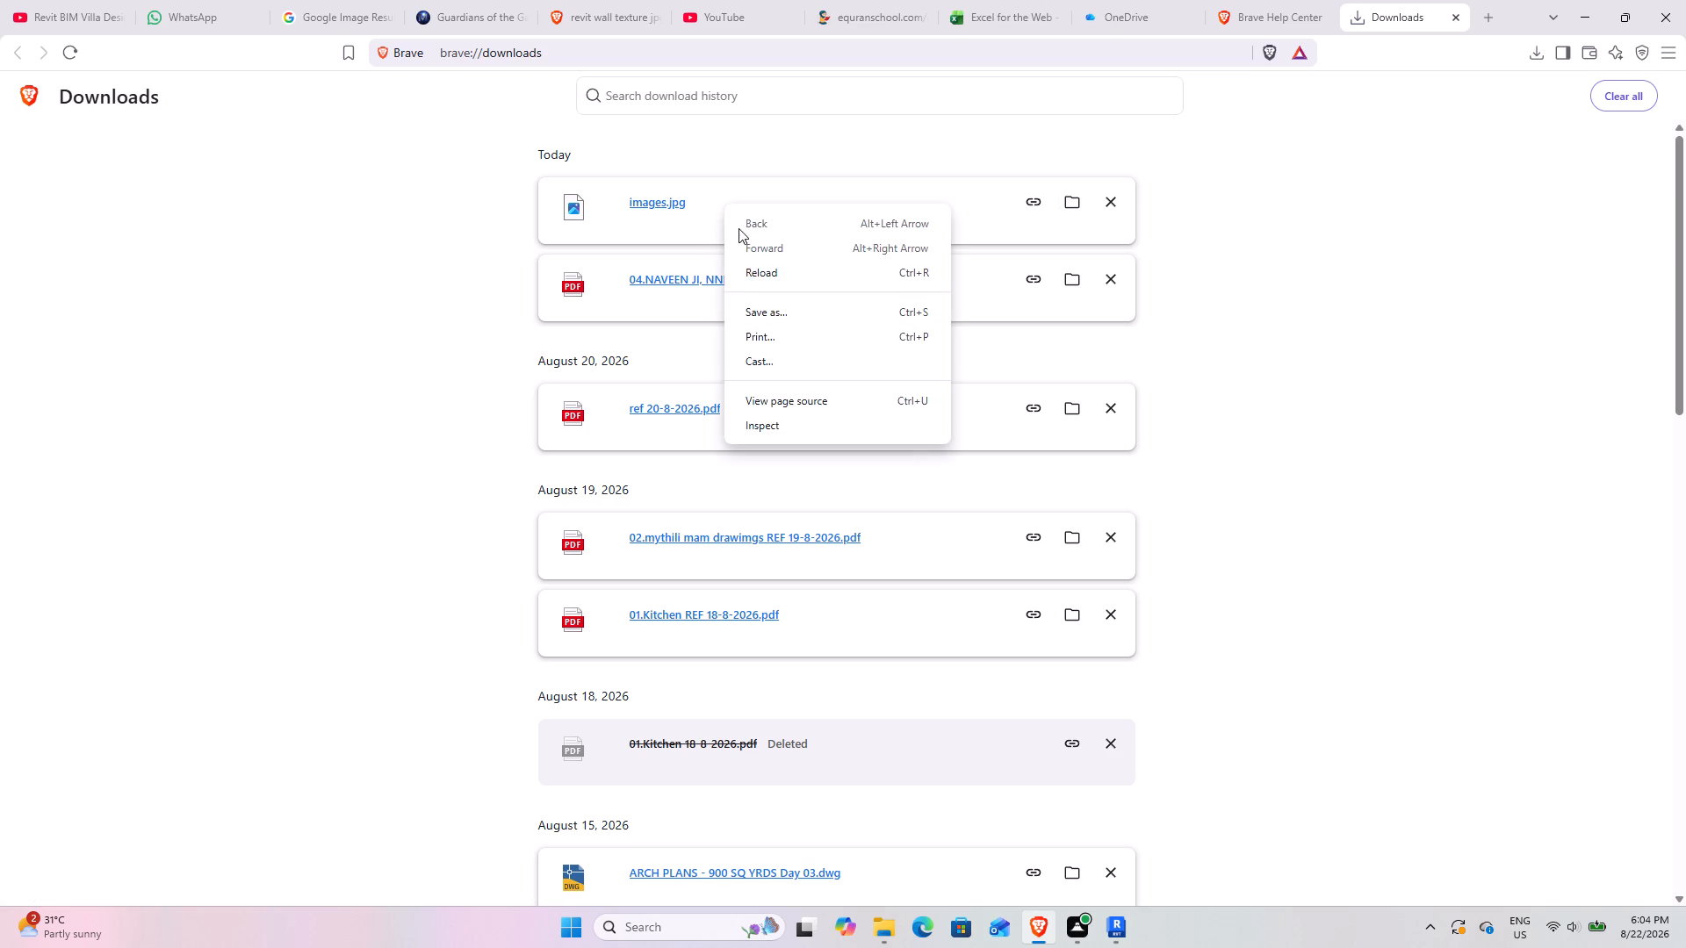
{"action": "left_click", "coordinate": [755, 317]}
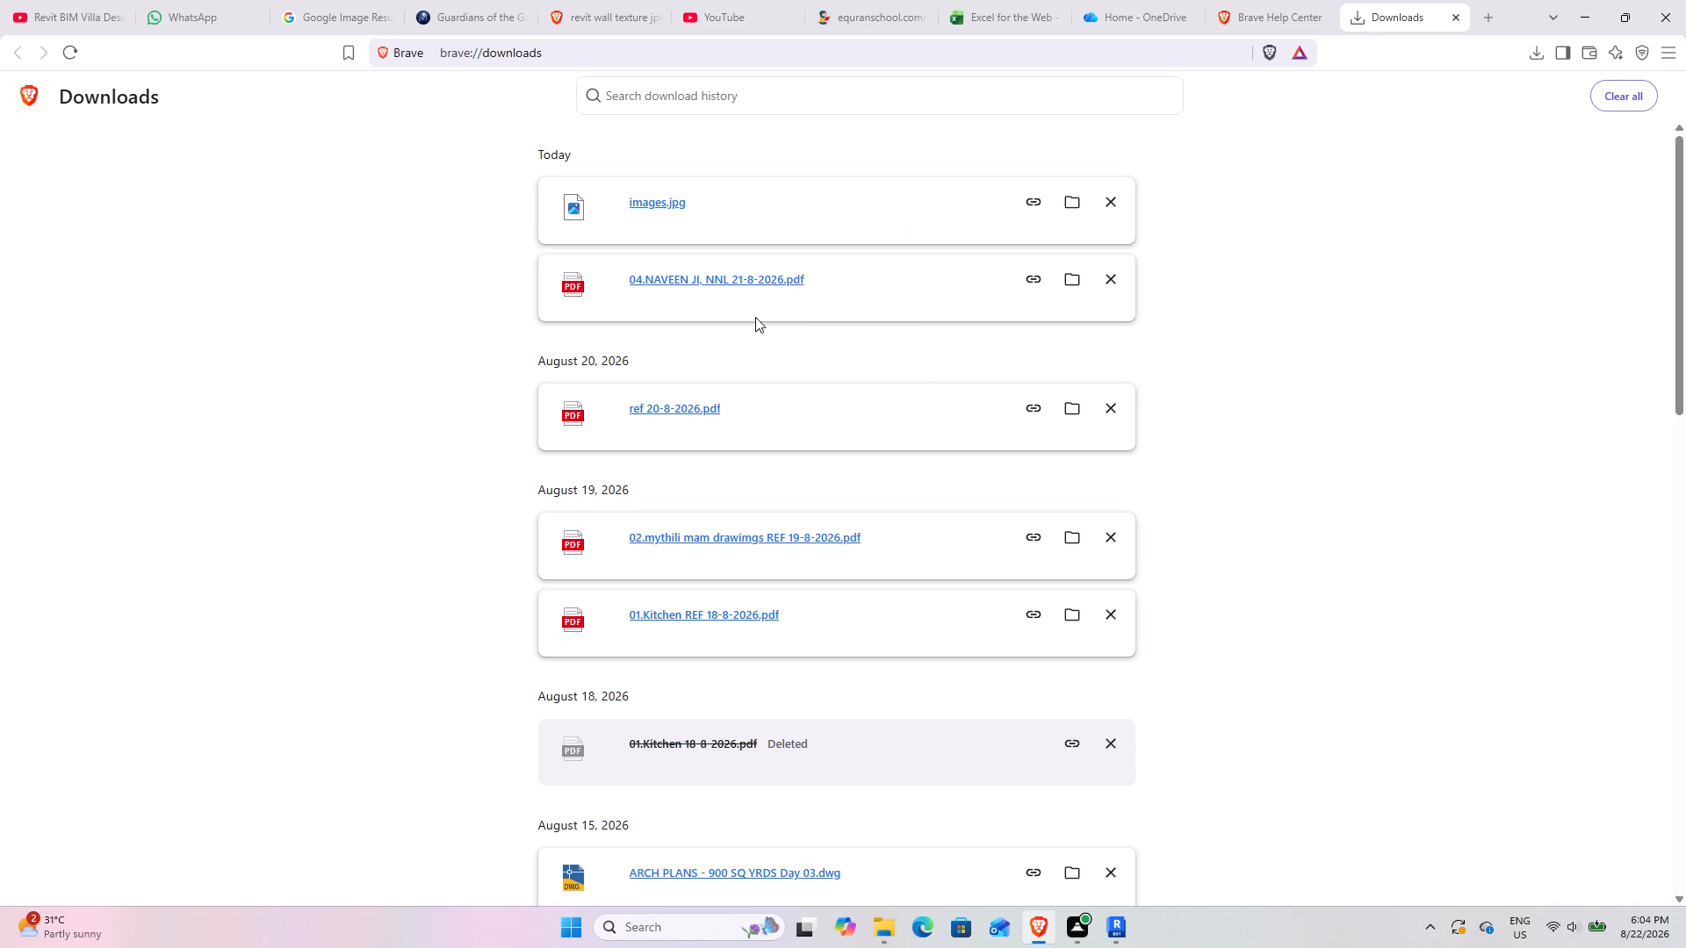
{"action": "scroll", "coordinate": [77, 193], "scroll_direction": "up", "scroll_amount": 3}
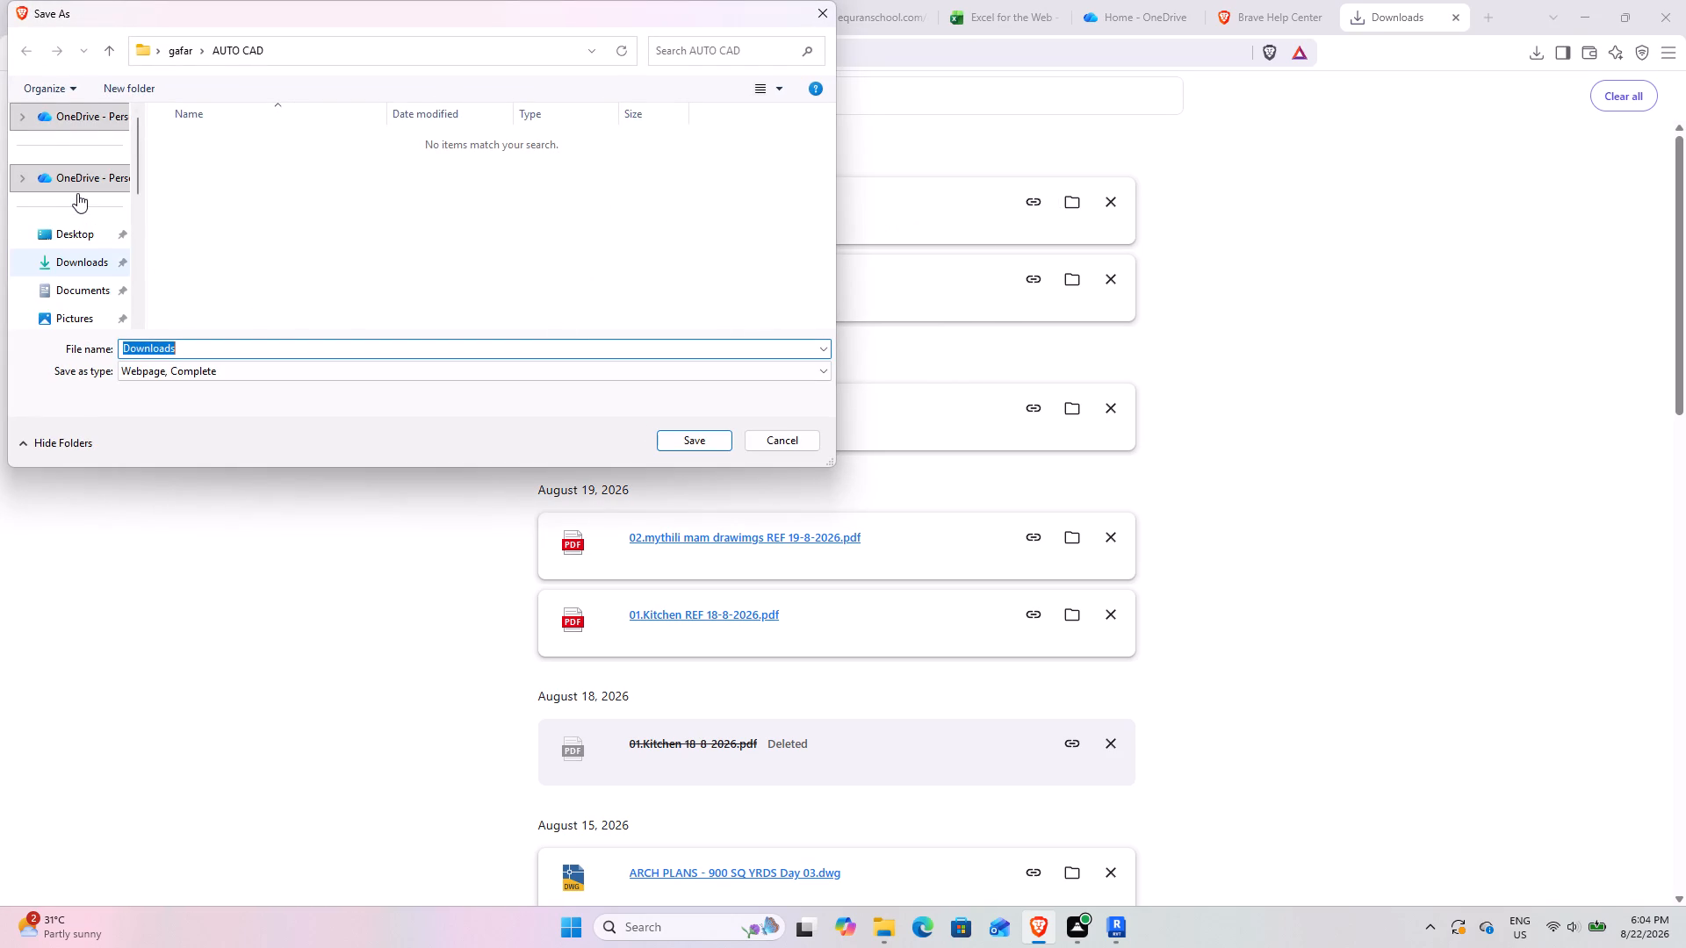
{"action": "scroll", "coordinate": [77, 193], "scroll_direction": "down", "scroll_amount": 3}
{"action": "scroll", "coordinate": [61, 173], "scroll_direction": "up", "scroll_amount": 6}
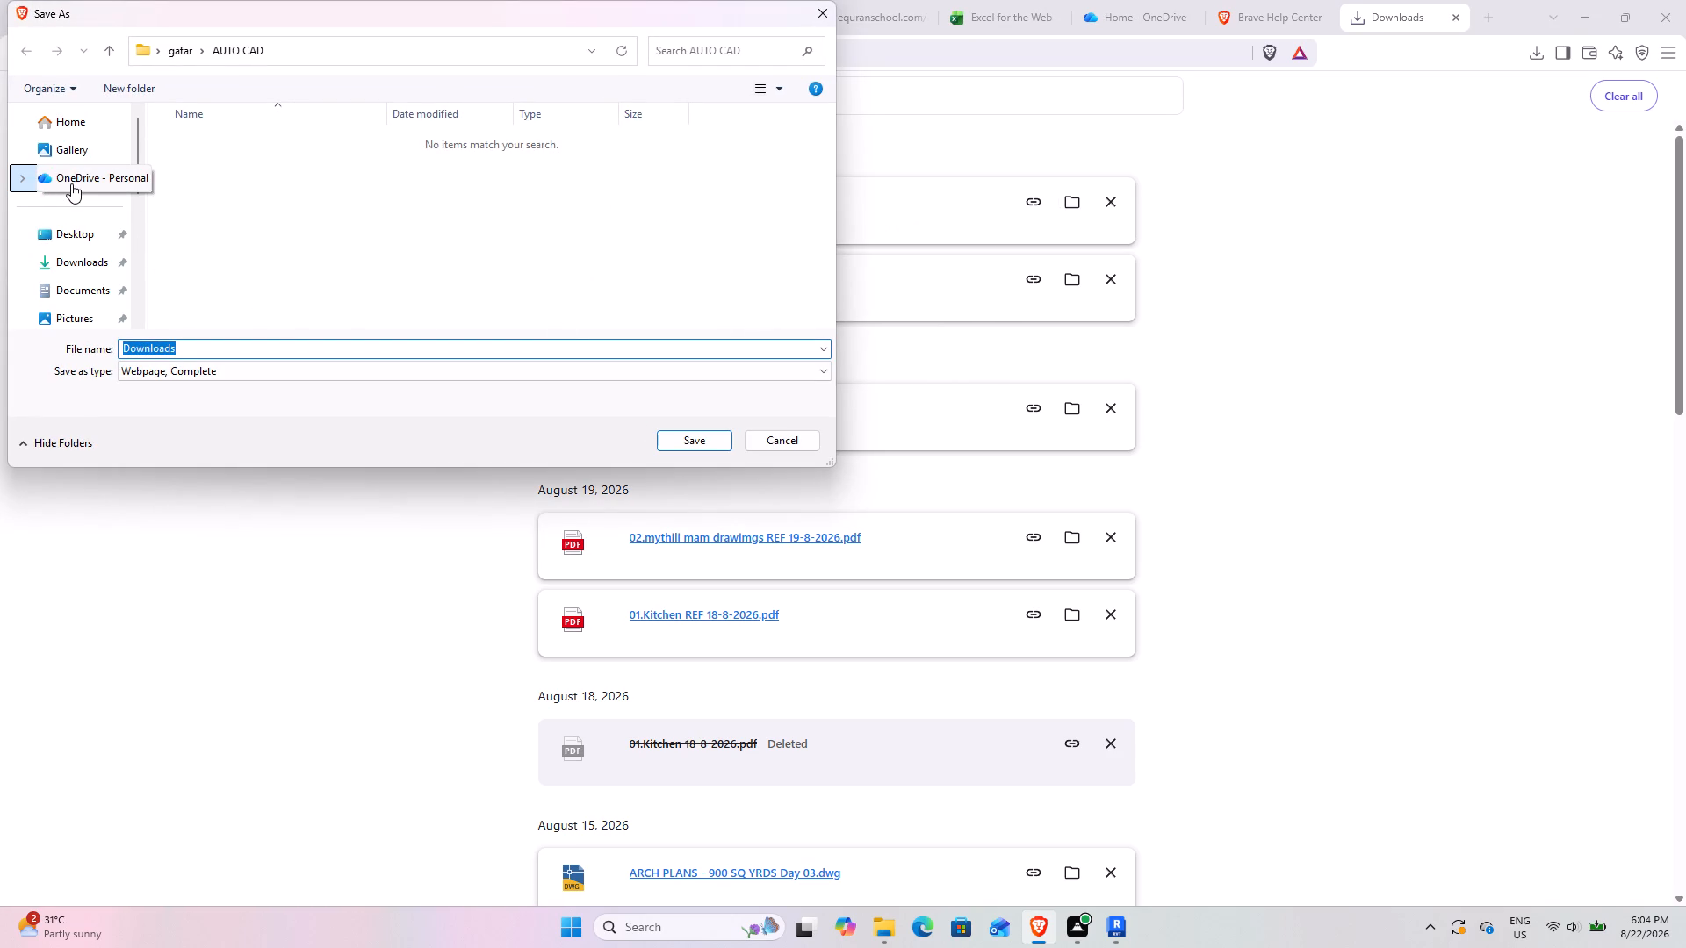
{"action": "left_click", "coordinate": [70, 262]}
{"action": "left_click", "coordinate": [689, 440]}
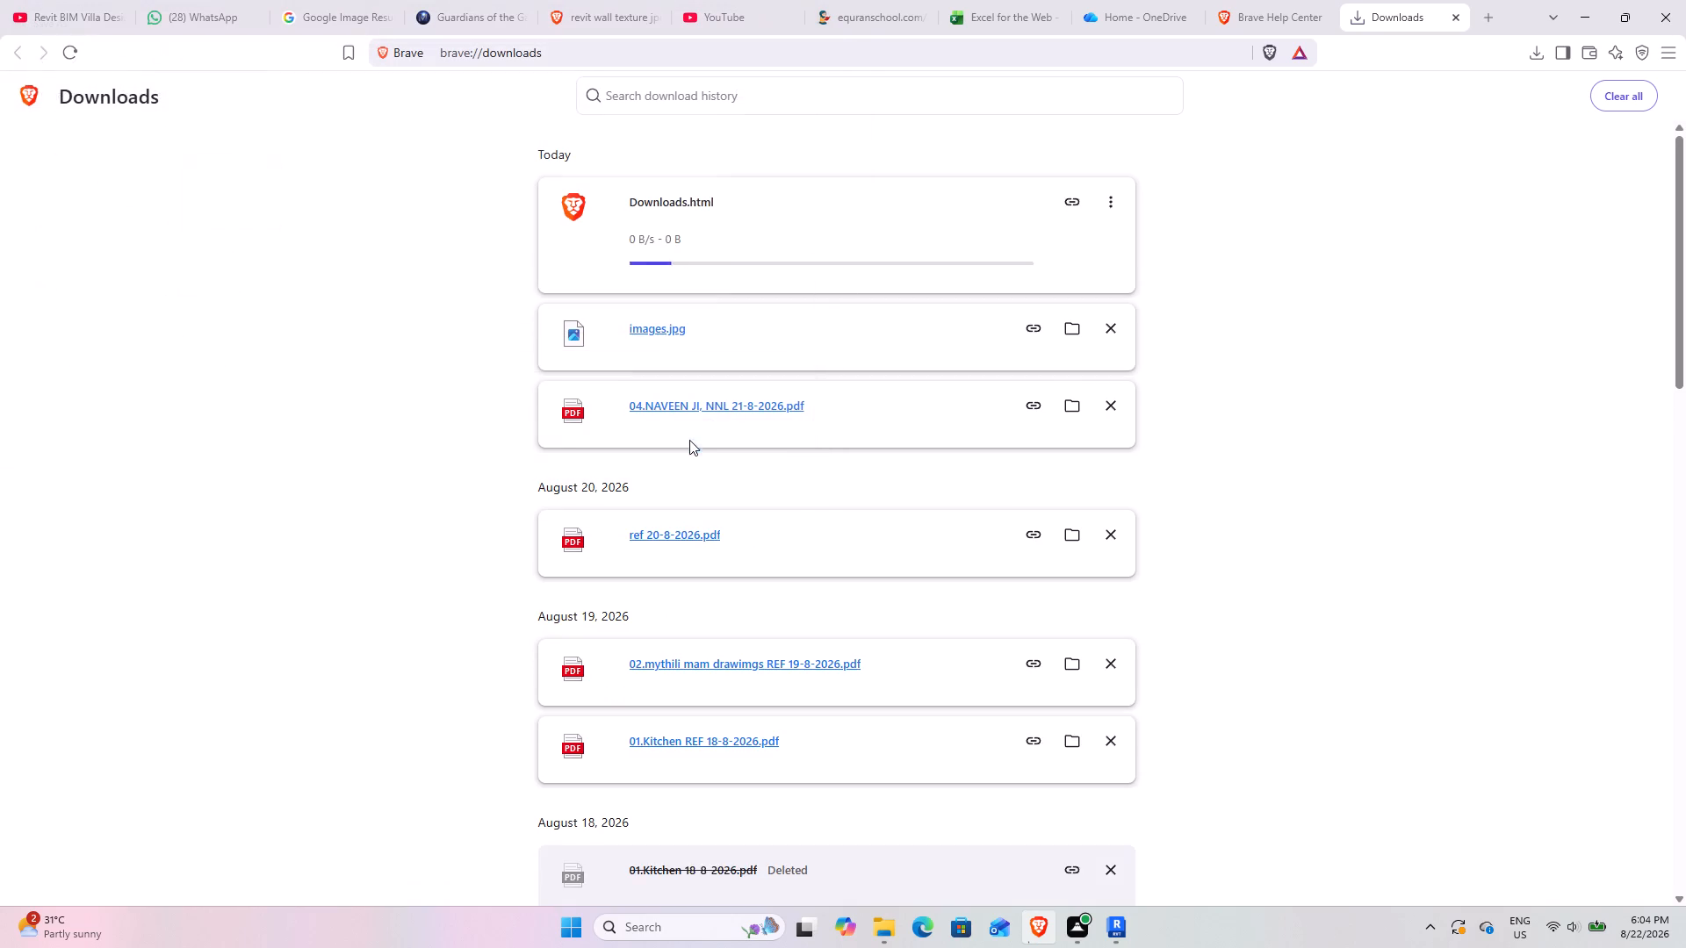
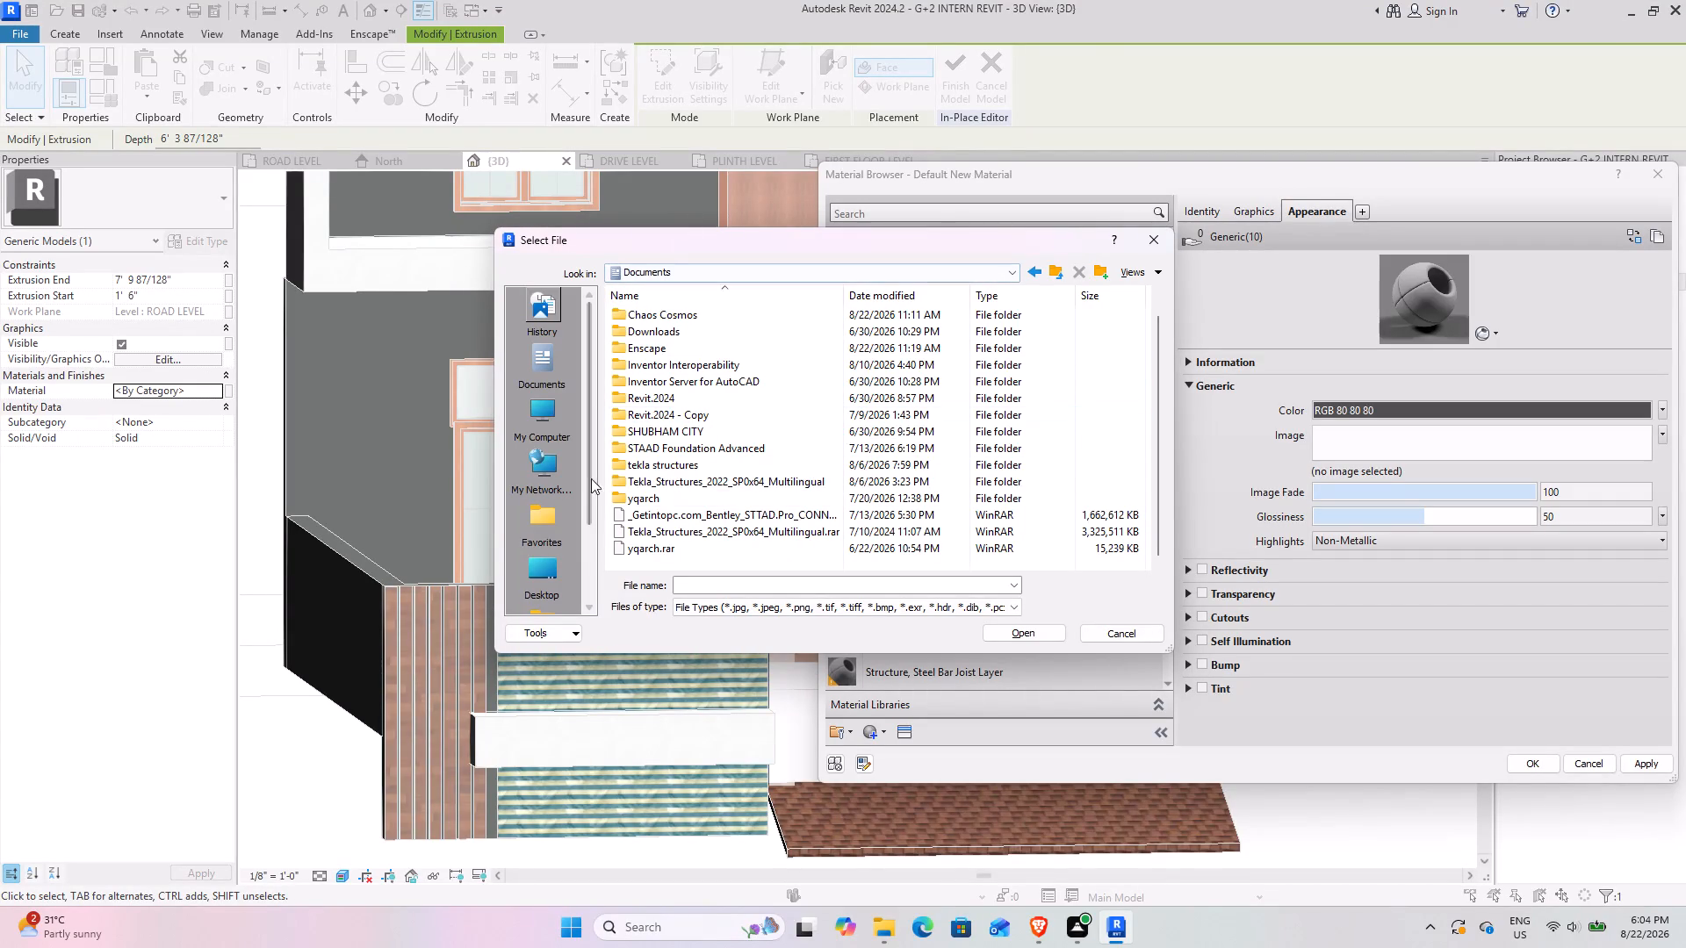
Look through the Desktop and Downloads folders for the wall texture image and close the file selection.
{"action": "scroll", "coordinate": [530, 508], "scroll_direction": "down", "scroll_amount": 3}
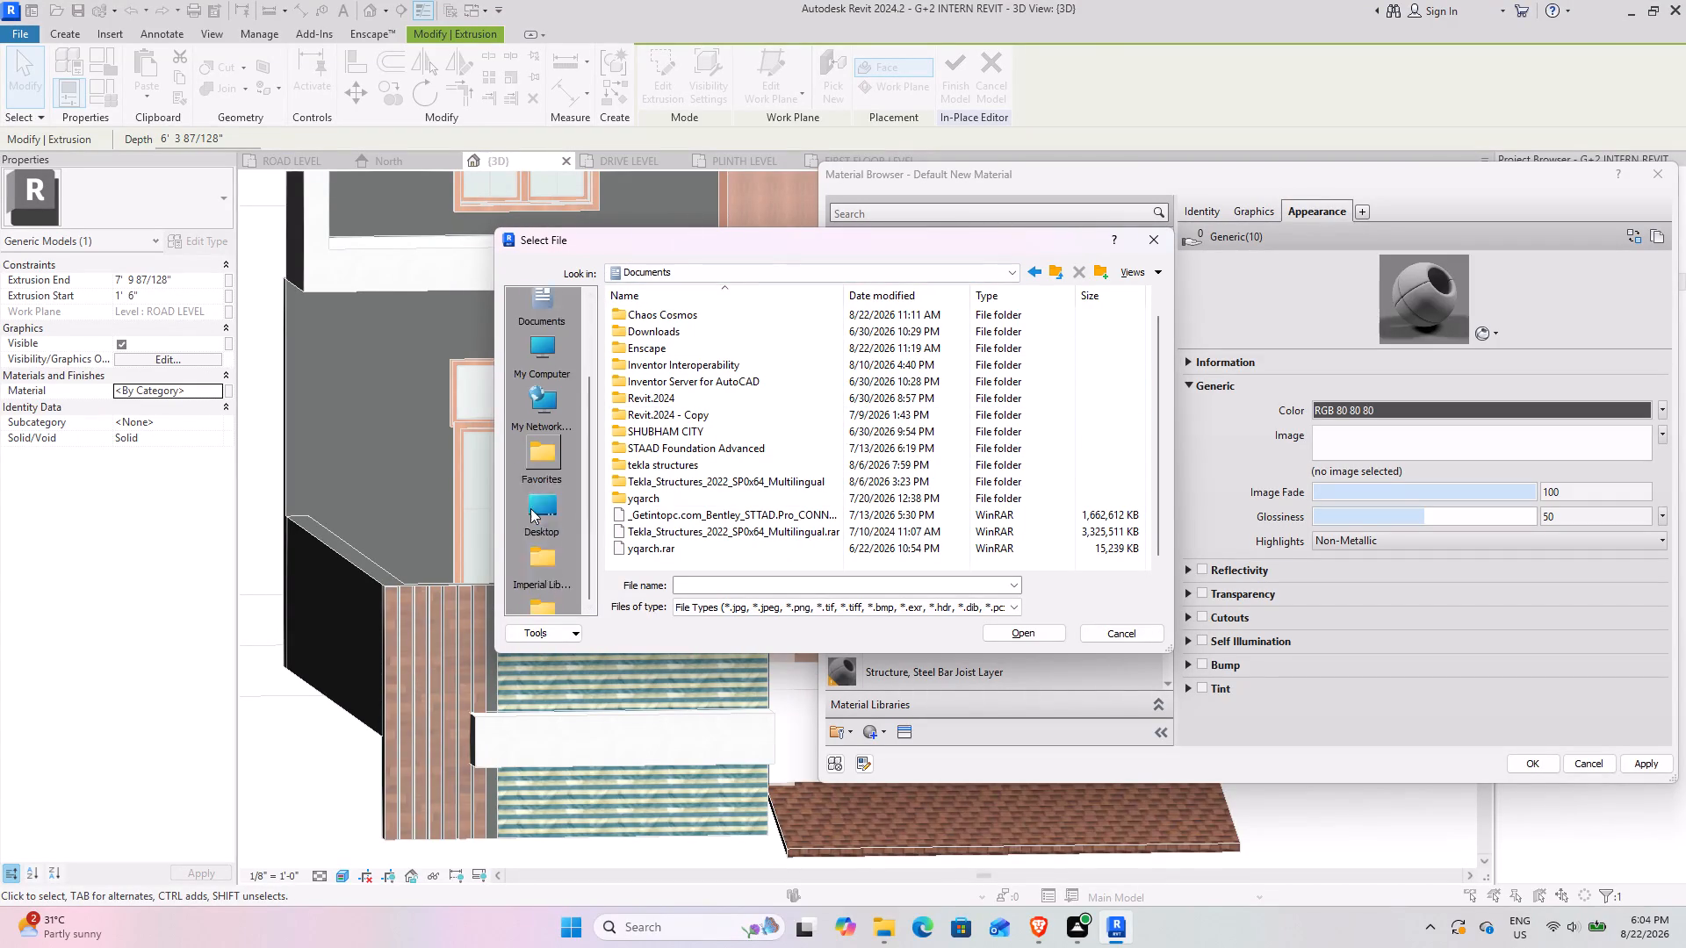
{"action": "scroll", "coordinate": [551, 488], "scroll_direction": "up", "scroll_amount": 2}
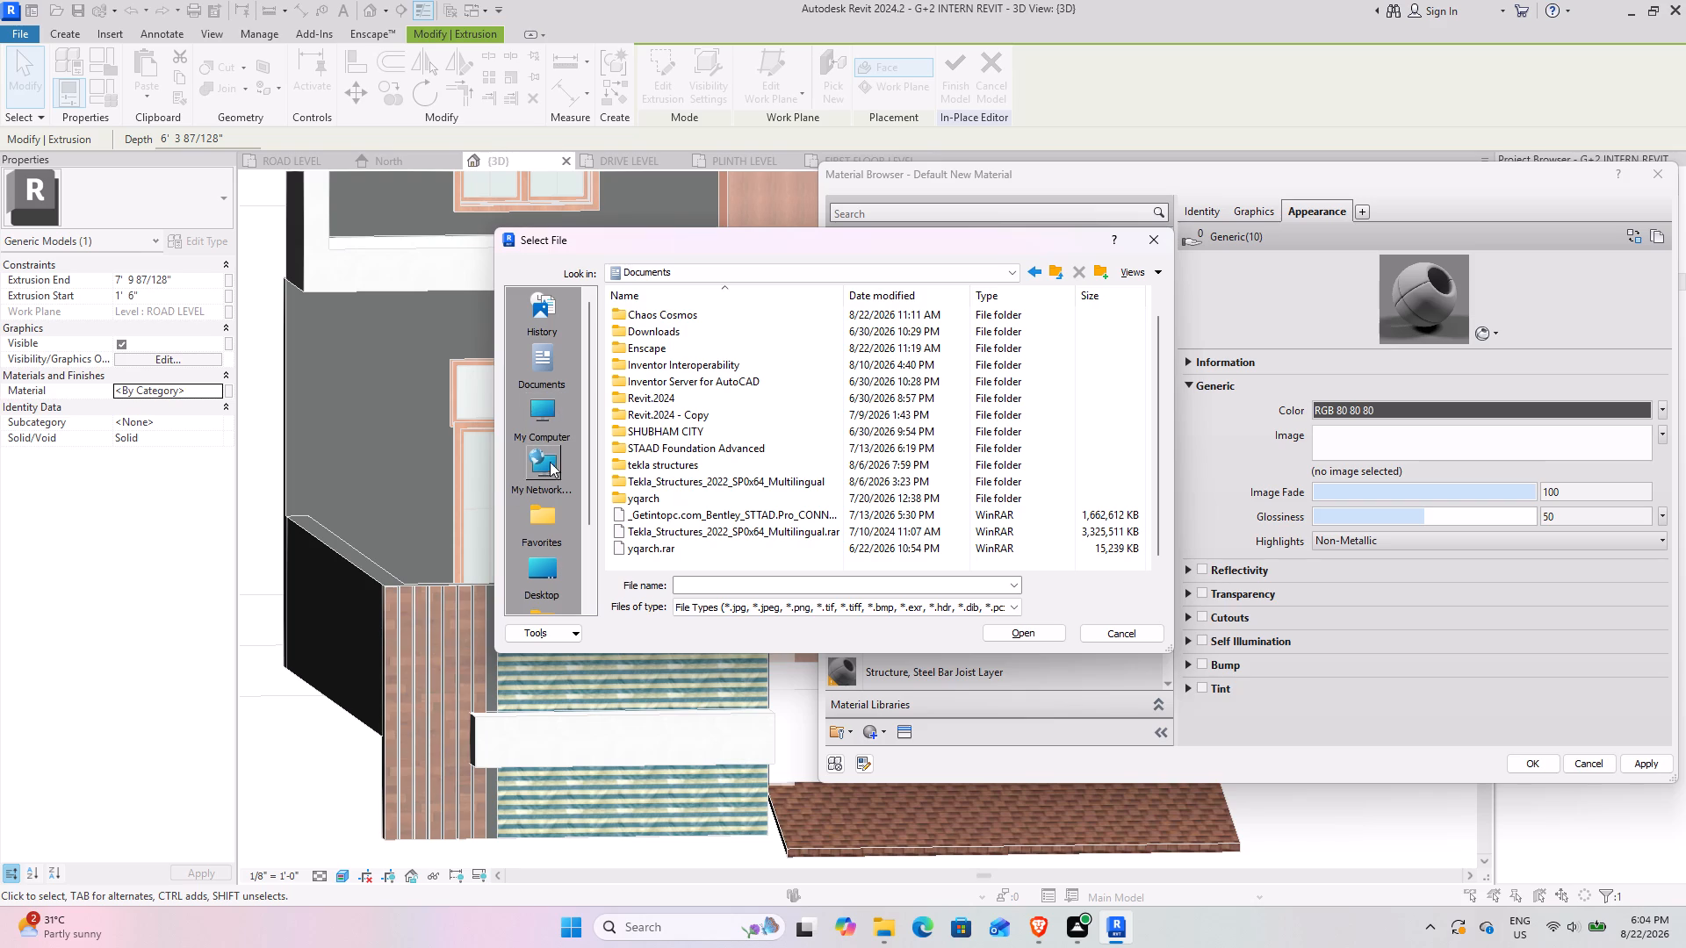
{"action": "left_click", "coordinate": [547, 557]}
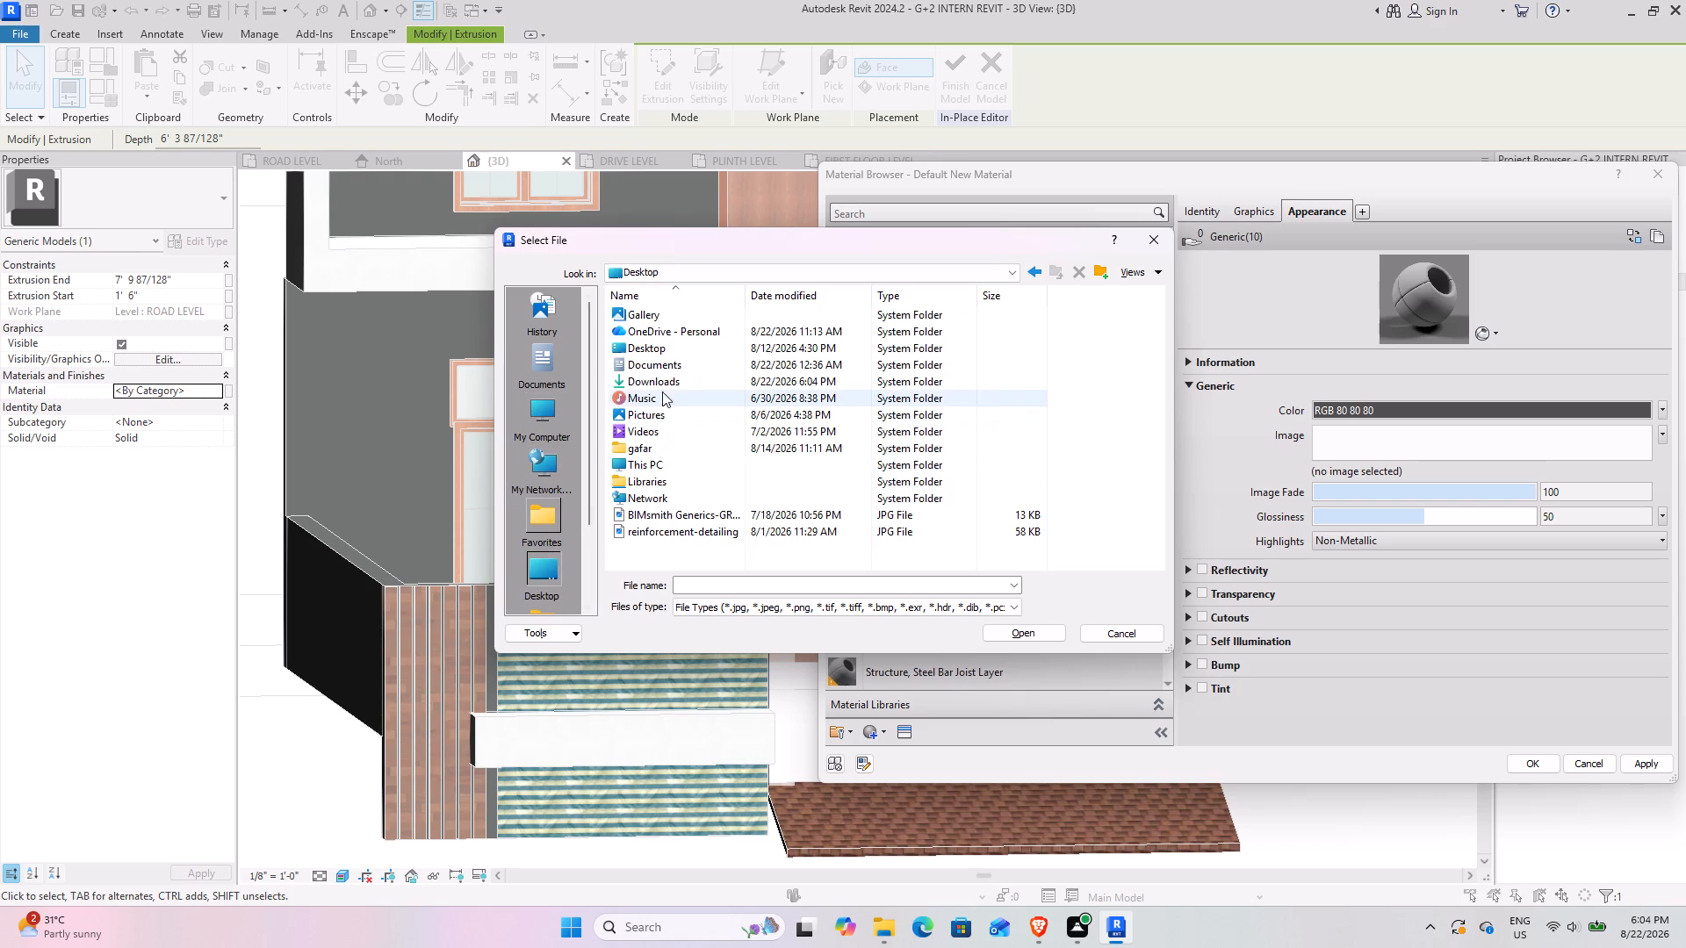
{"action": "double_click", "coordinate": [660, 384]}
{"action": "scroll", "coordinate": [705, 353], "scroll_direction": "down", "scroll_amount": 5}
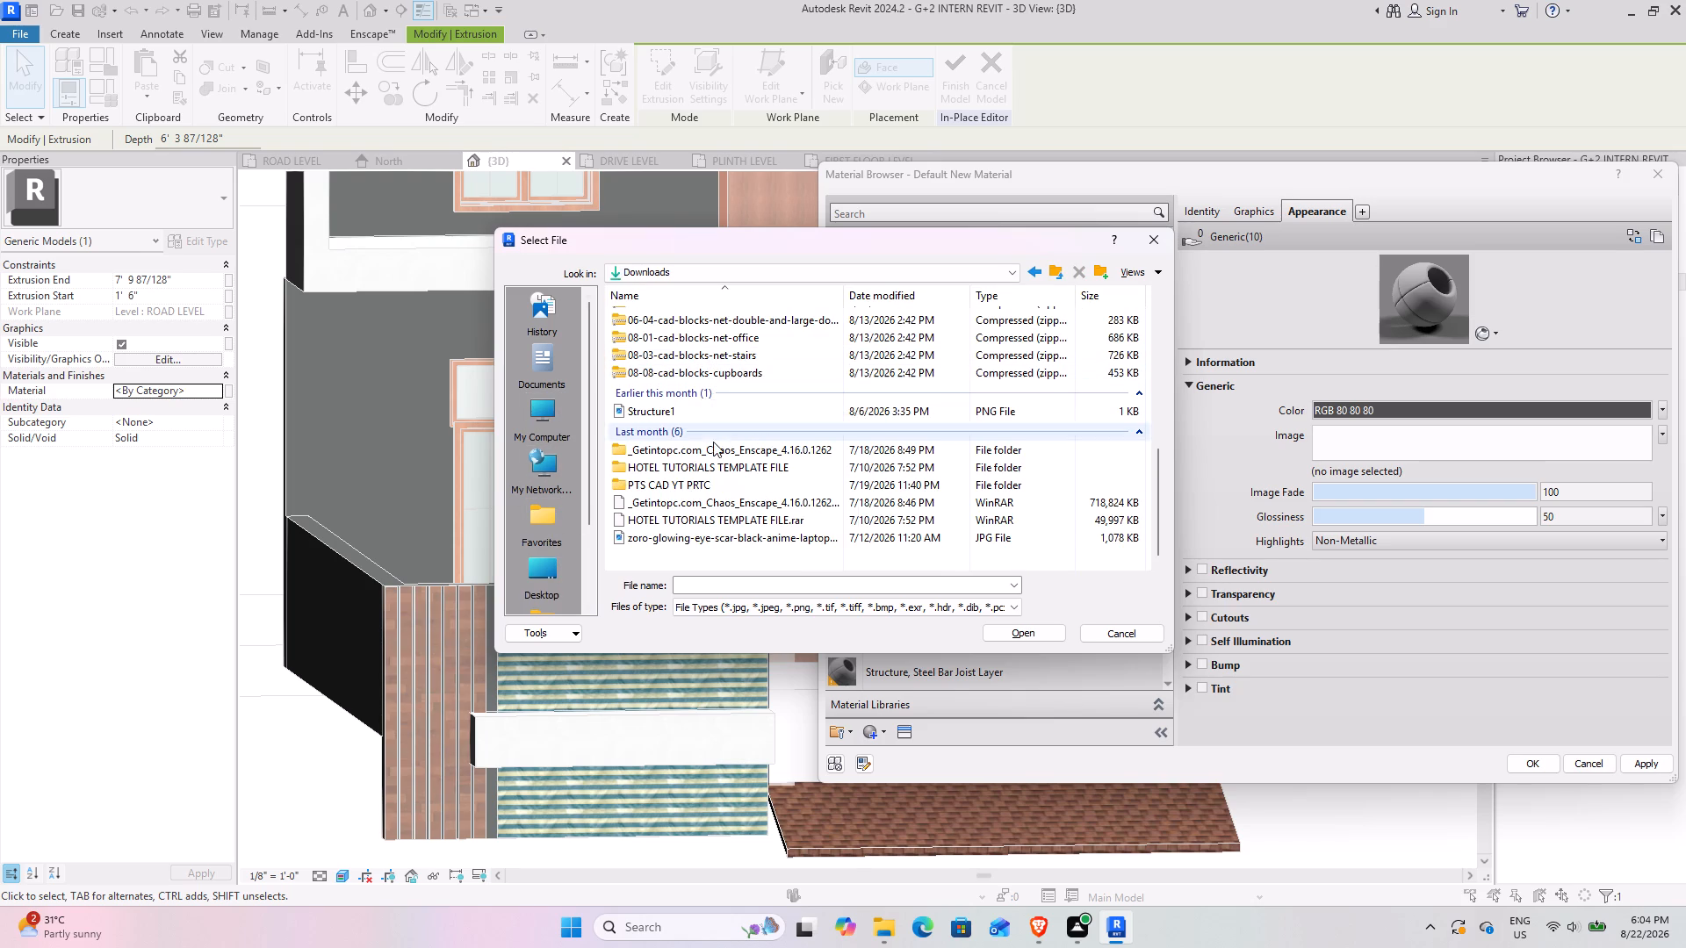
{"action": "scroll", "coordinate": [698, 389], "scroll_direction": "up", "scroll_amount": 4}
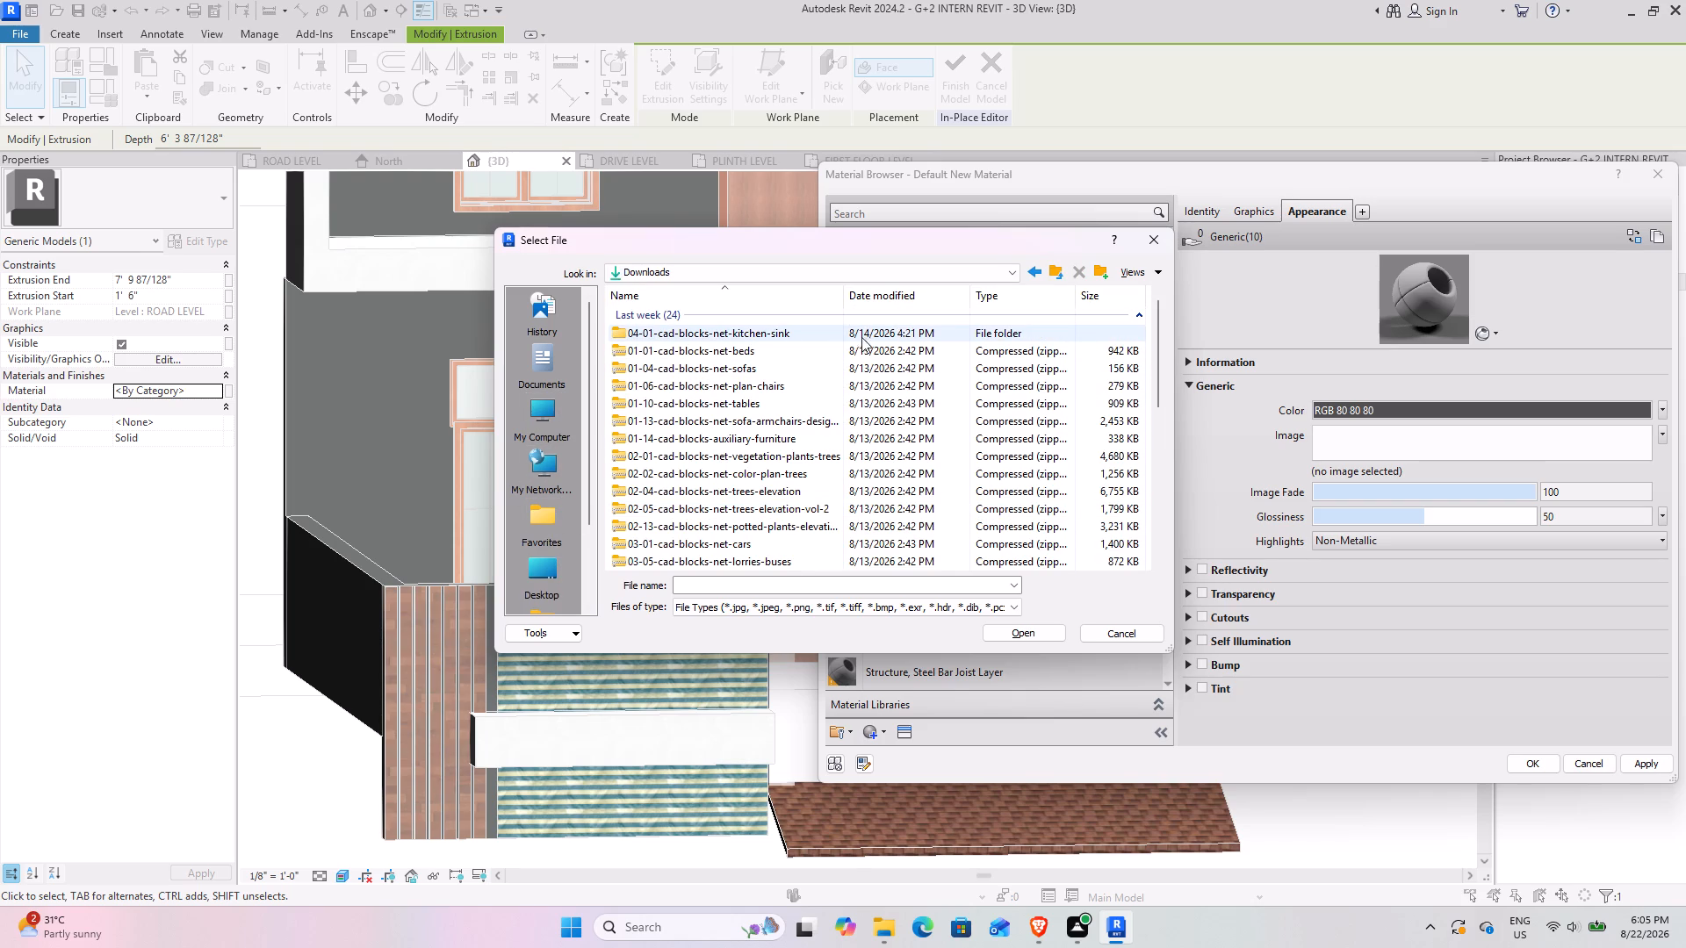
{"action": "left_click", "coordinate": [1160, 251]}
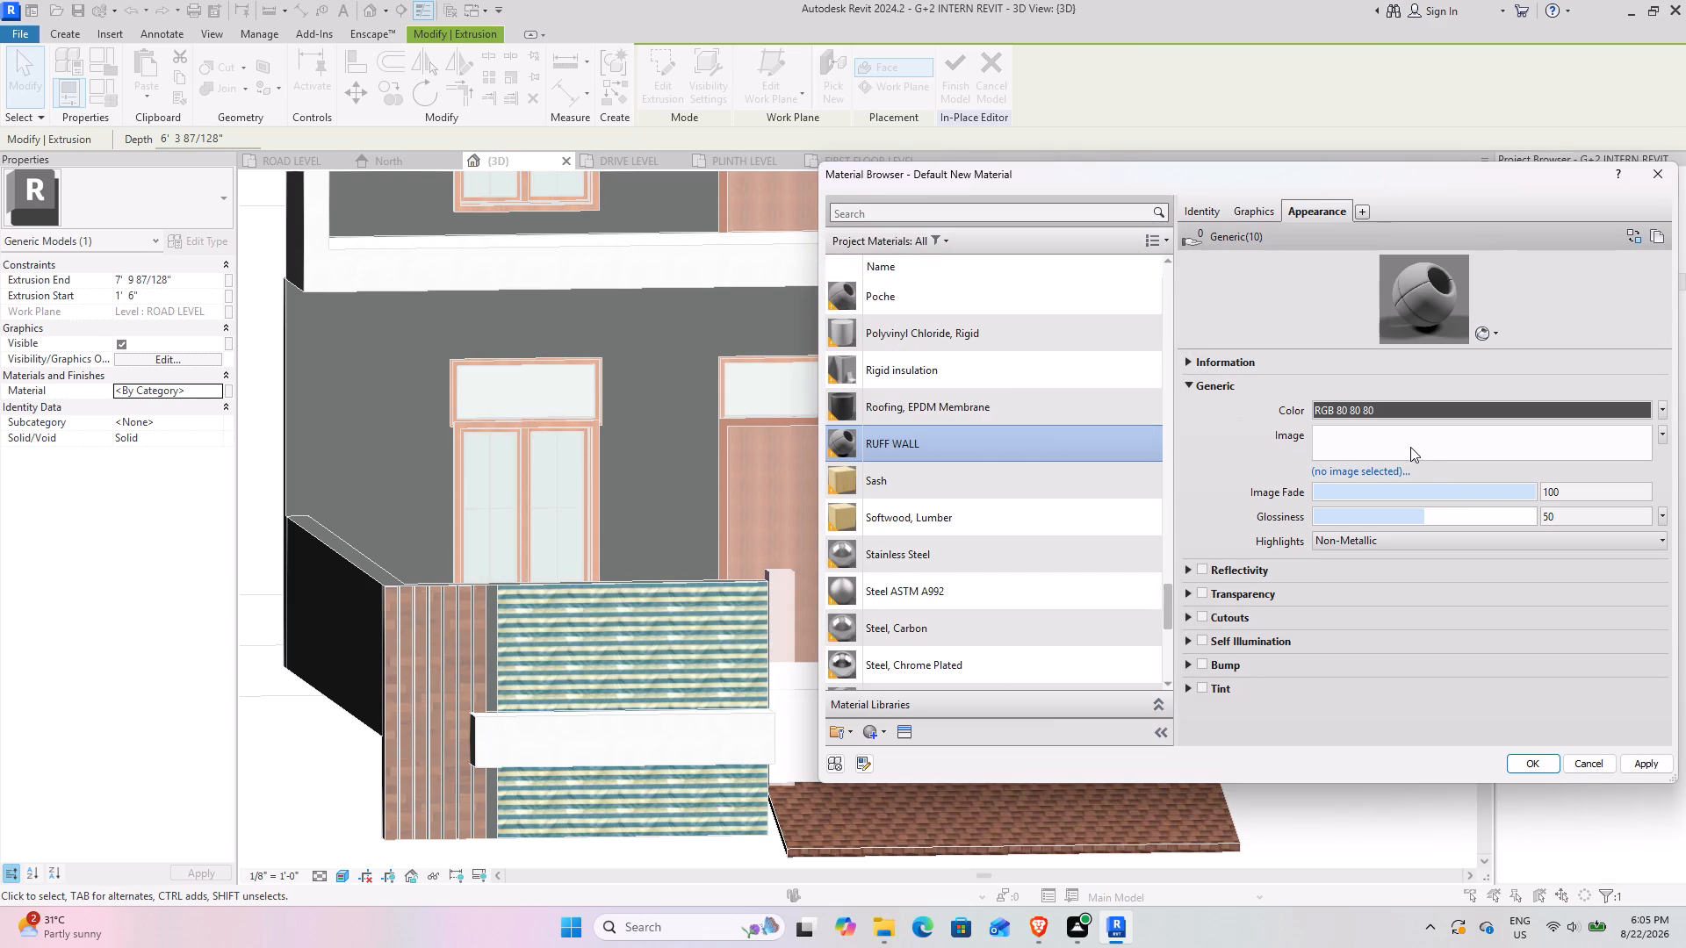
Browse the History, computer, Documents and network locations for a RUFF WALL texture image, and leave the file selection without choosing one.
{"action": "left_click", "coordinate": [1409, 444]}
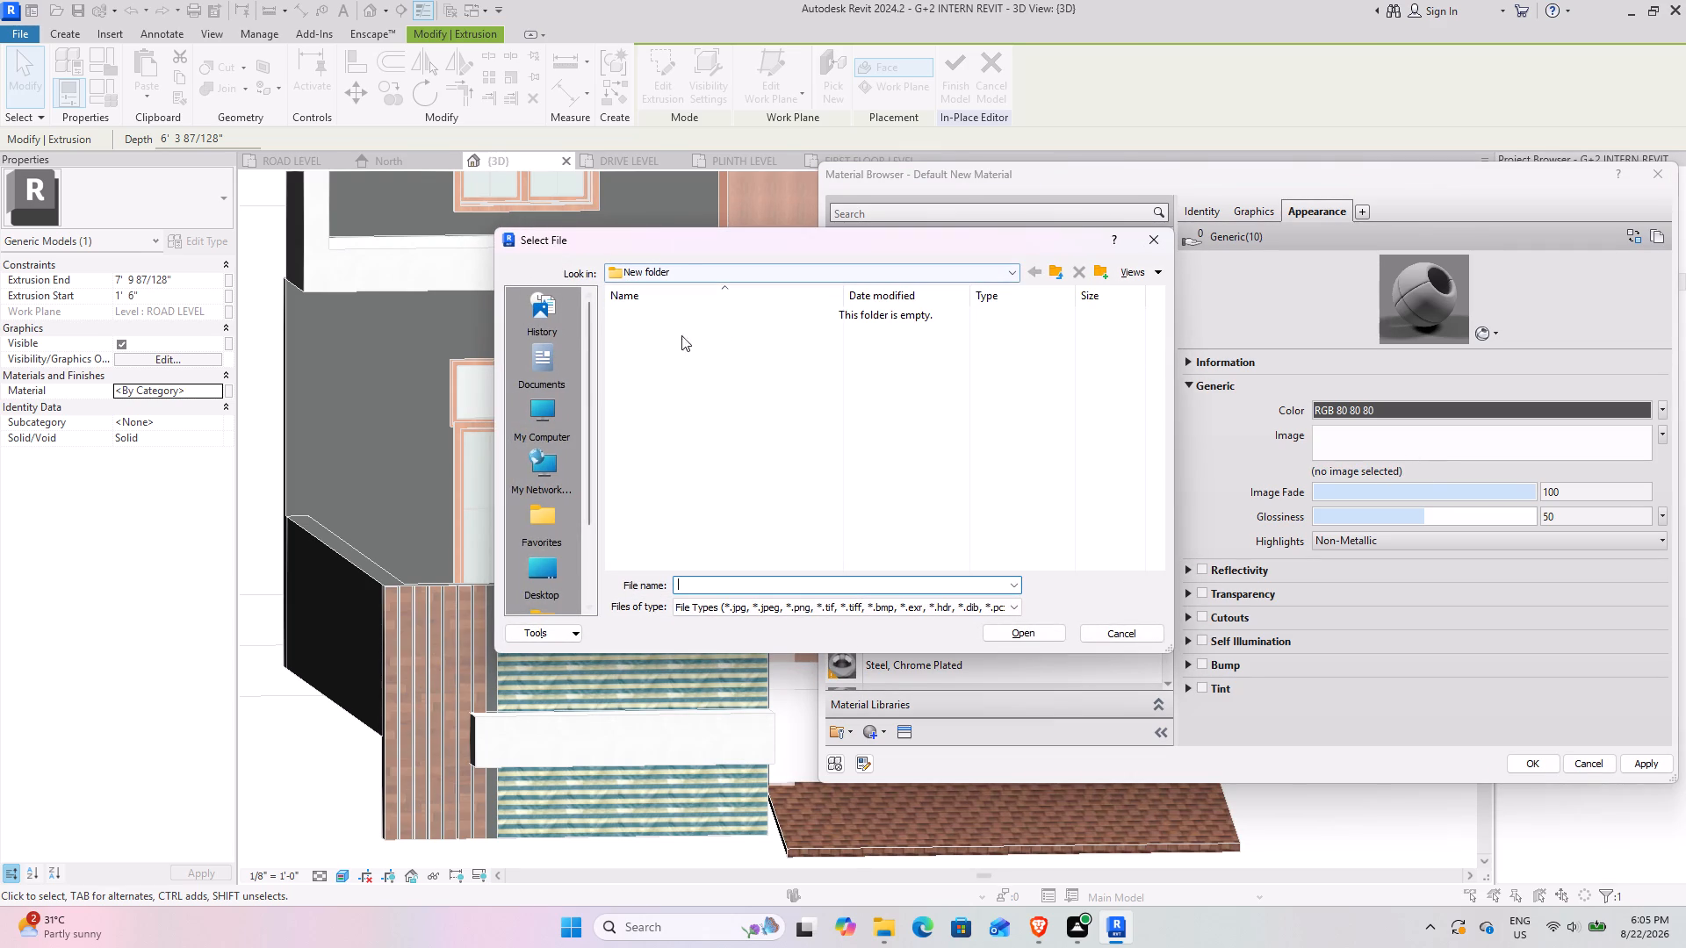
{"action": "left_click", "coordinate": [531, 317]}
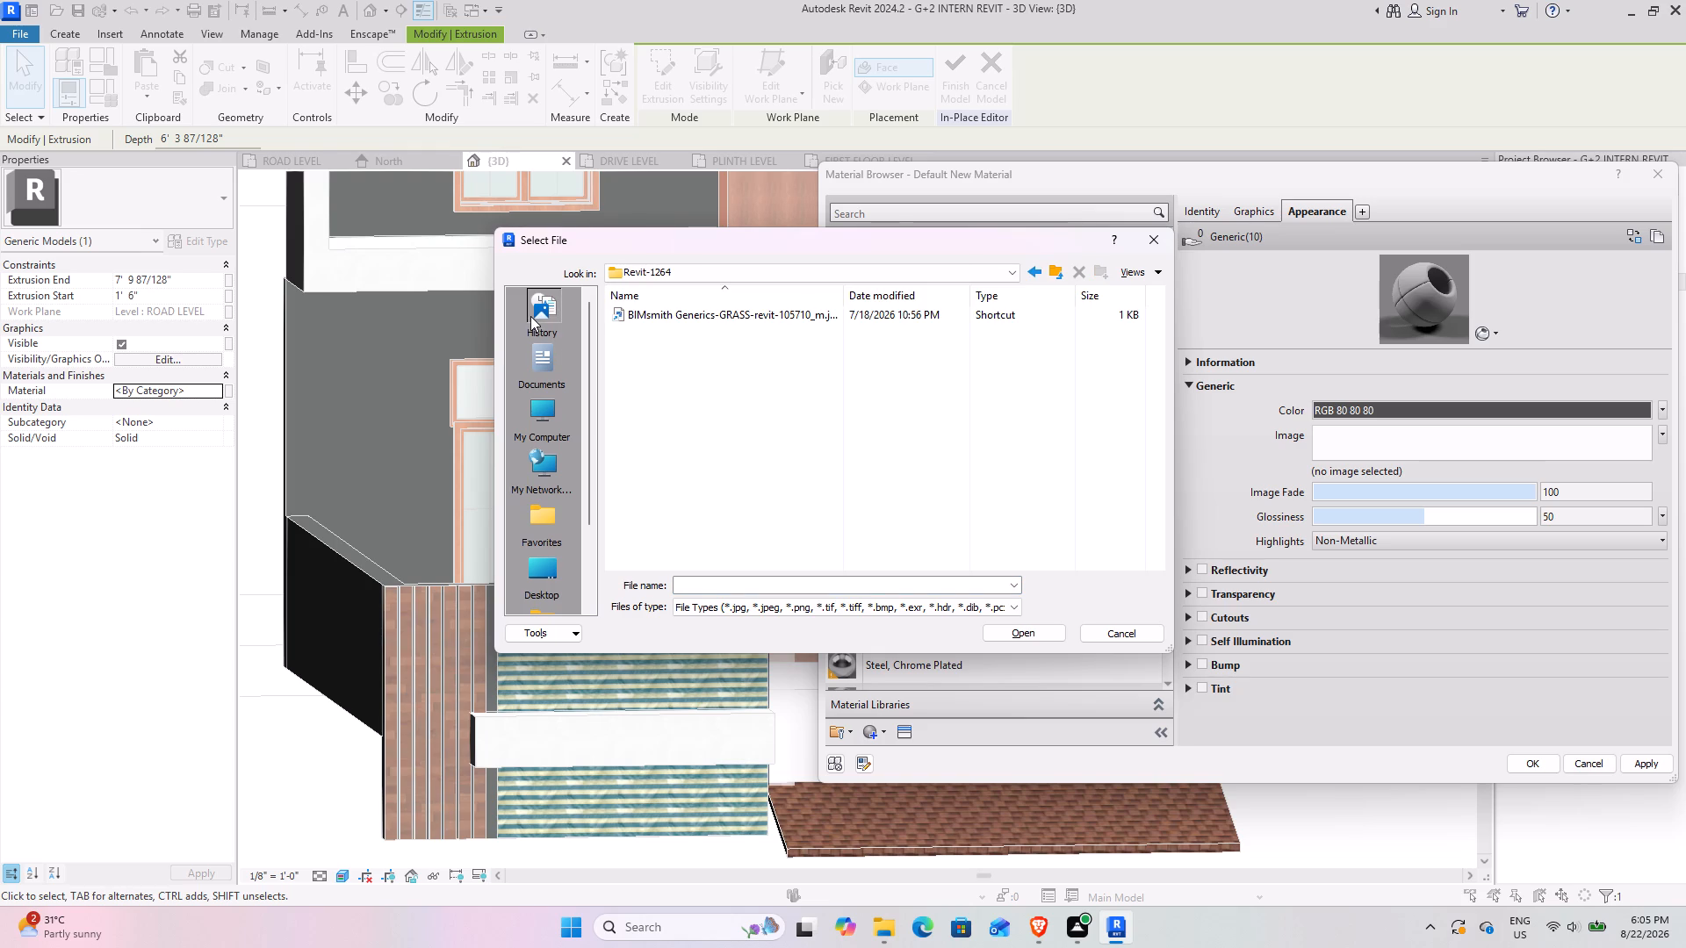
{"action": "left_click", "coordinate": [1003, 607]}
{"action": "left_click", "coordinate": [1003, 607]}
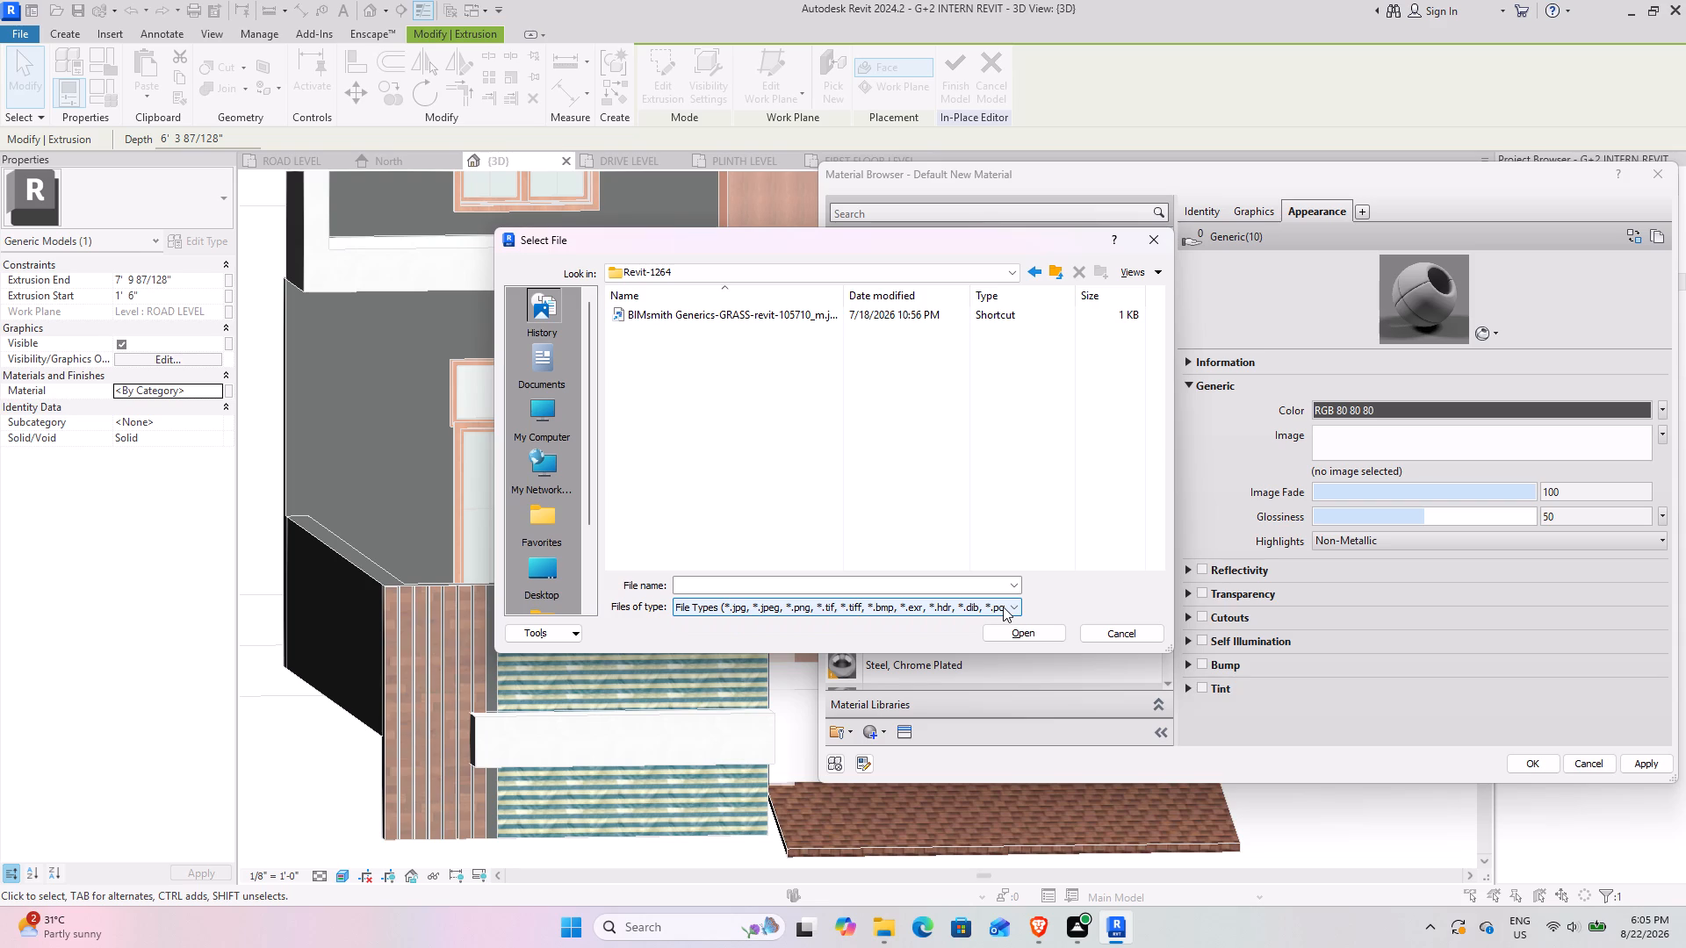
{"action": "scroll", "coordinate": [880, 432], "scroll_direction": "down", "scroll_amount": 3}
{"action": "scroll", "coordinate": [877, 432], "scroll_direction": "up", "scroll_amount": 2}
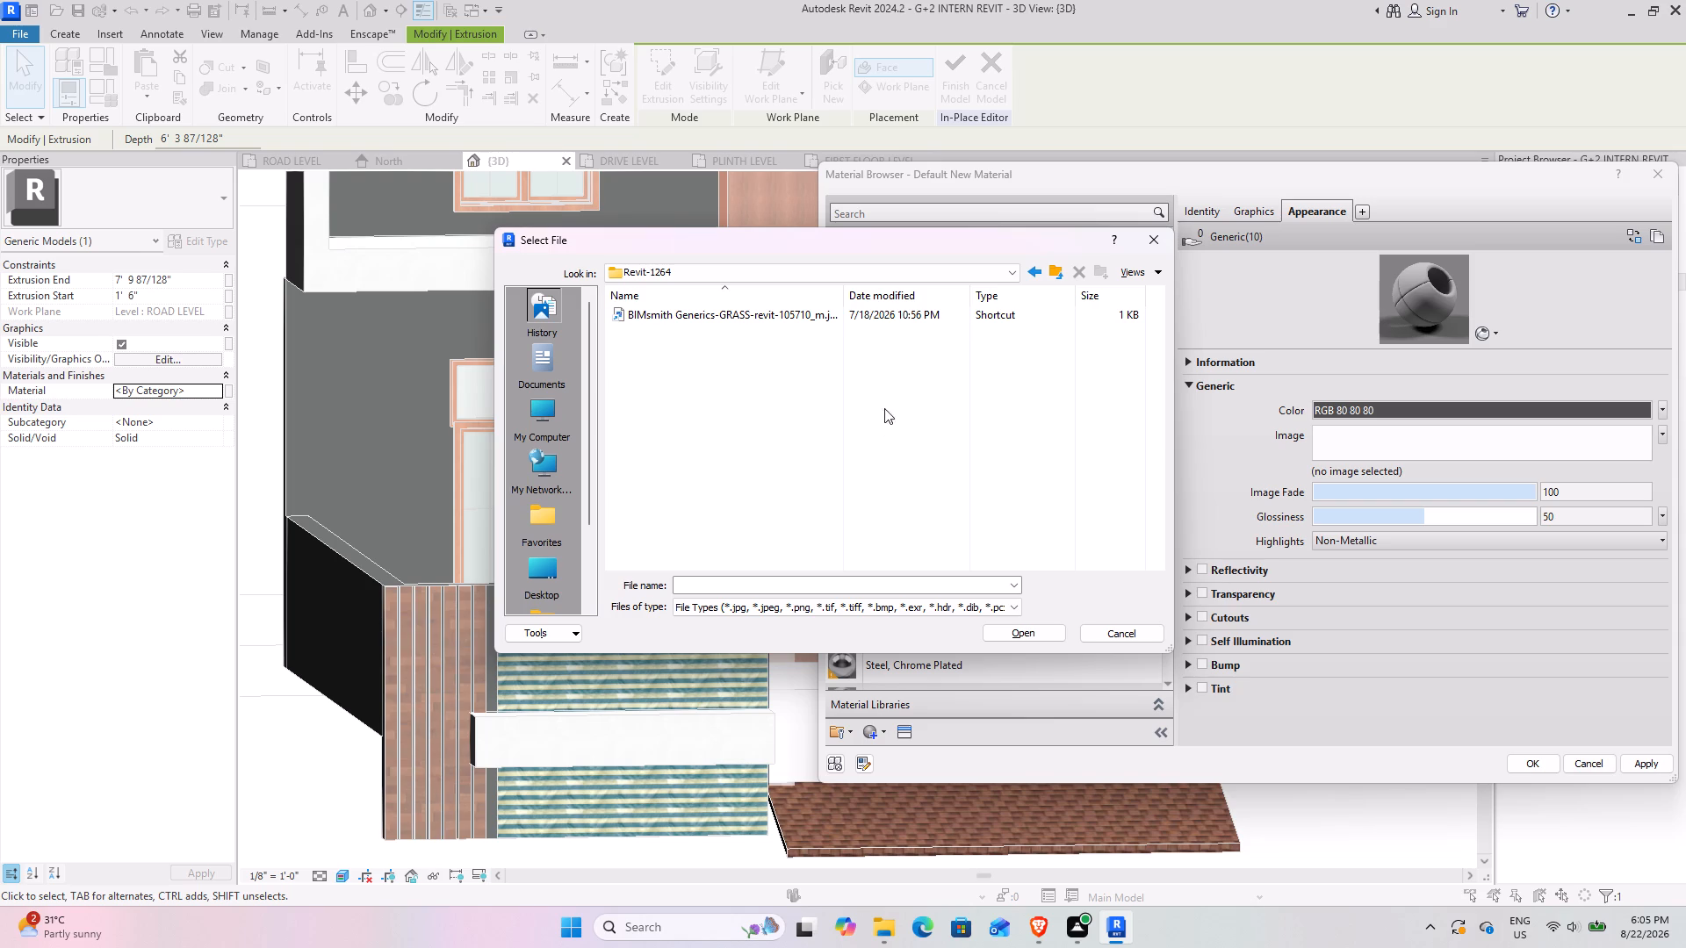
{"action": "left_click", "coordinate": [539, 418]}
{"action": "scroll", "coordinate": [571, 361], "scroll_direction": "down", "scroll_amount": 4}
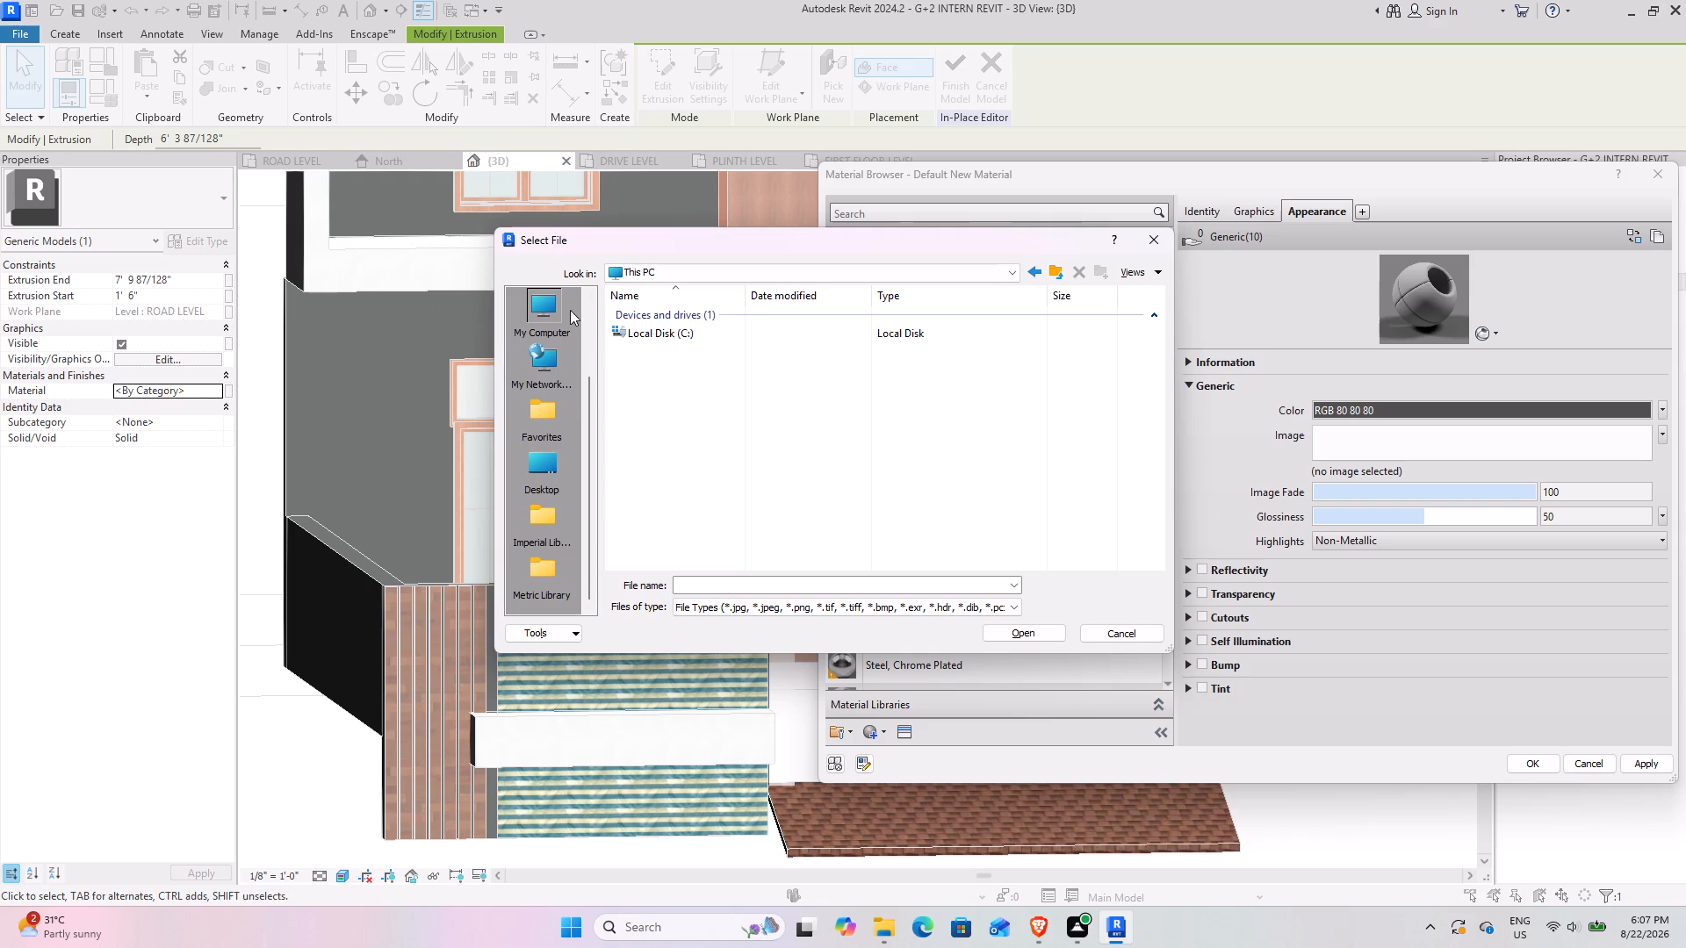
{"action": "left_click", "coordinate": [547, 370]}
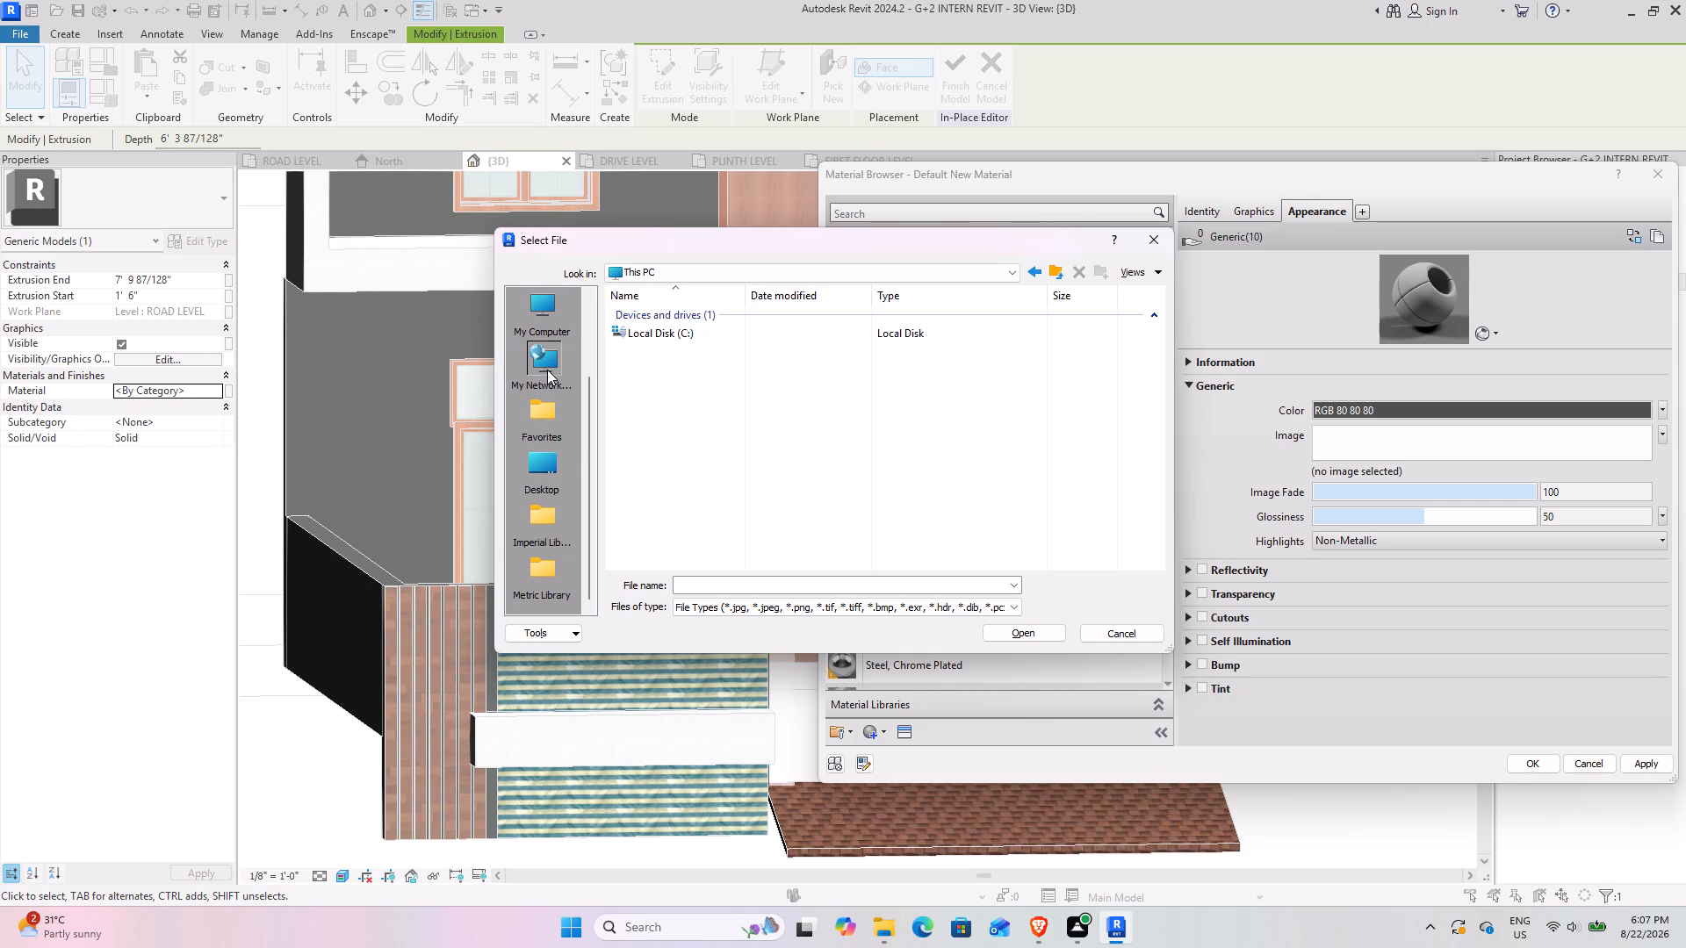
{"action": "left_click", "coordinate": [558, 326]}
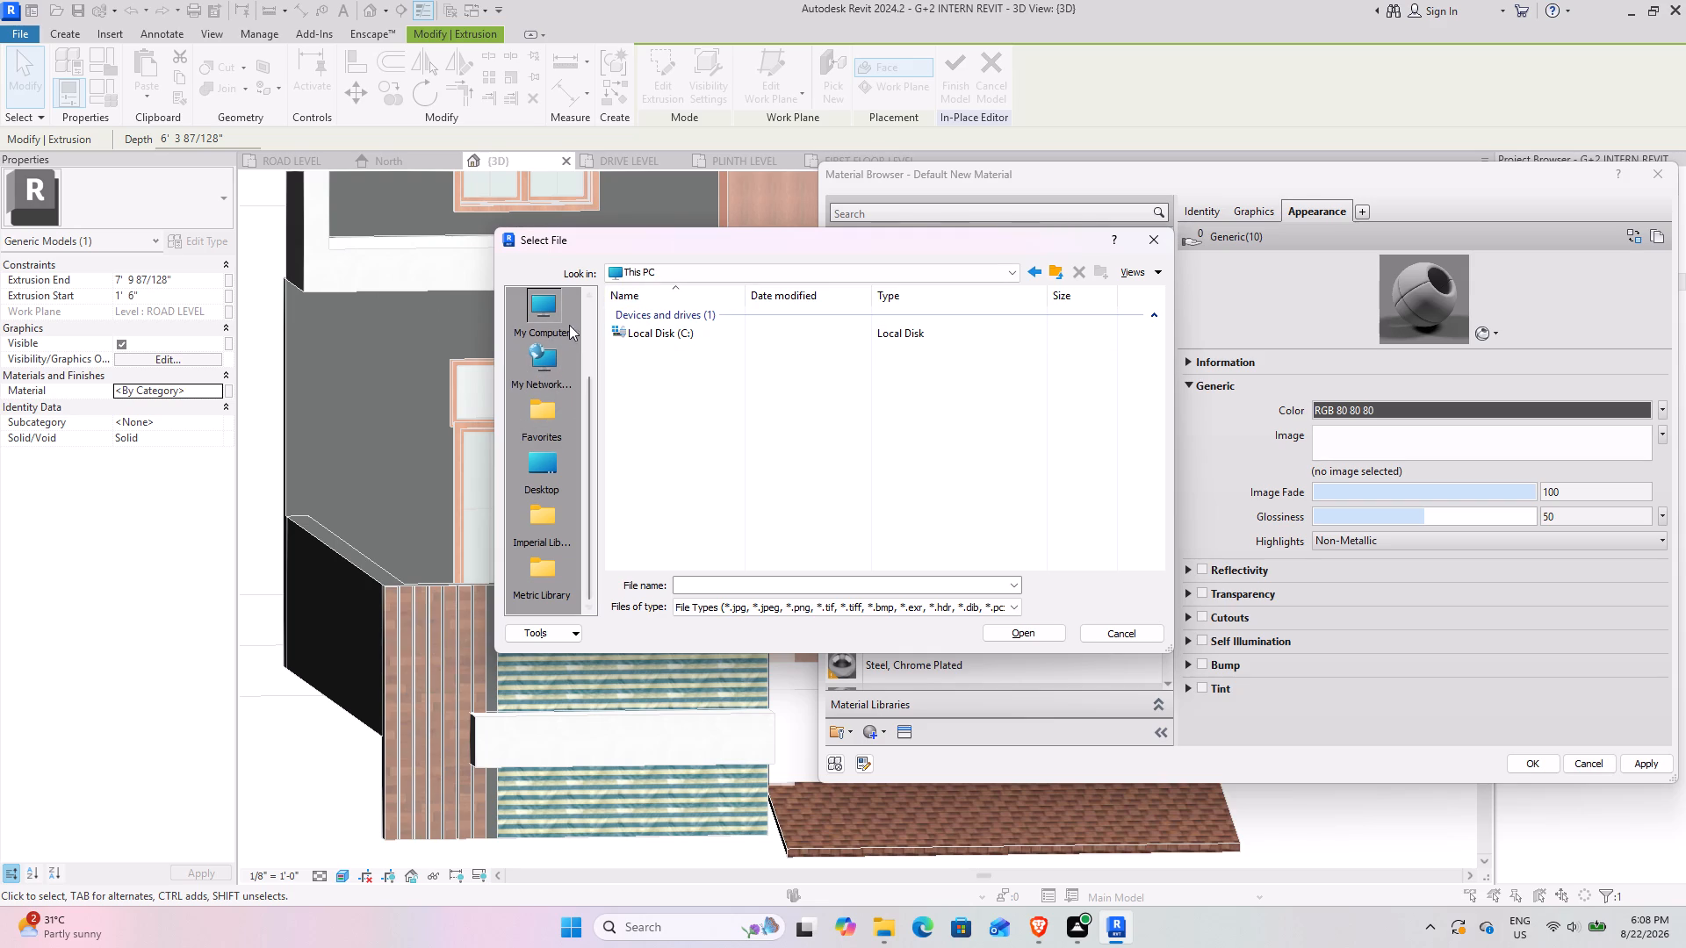
{"action": "scroll", "coordinate": [559, 320], "scroll_direction": "up", "scroll_amount": 4}
{"action": "double_click", "coordinate": [532, 349]}
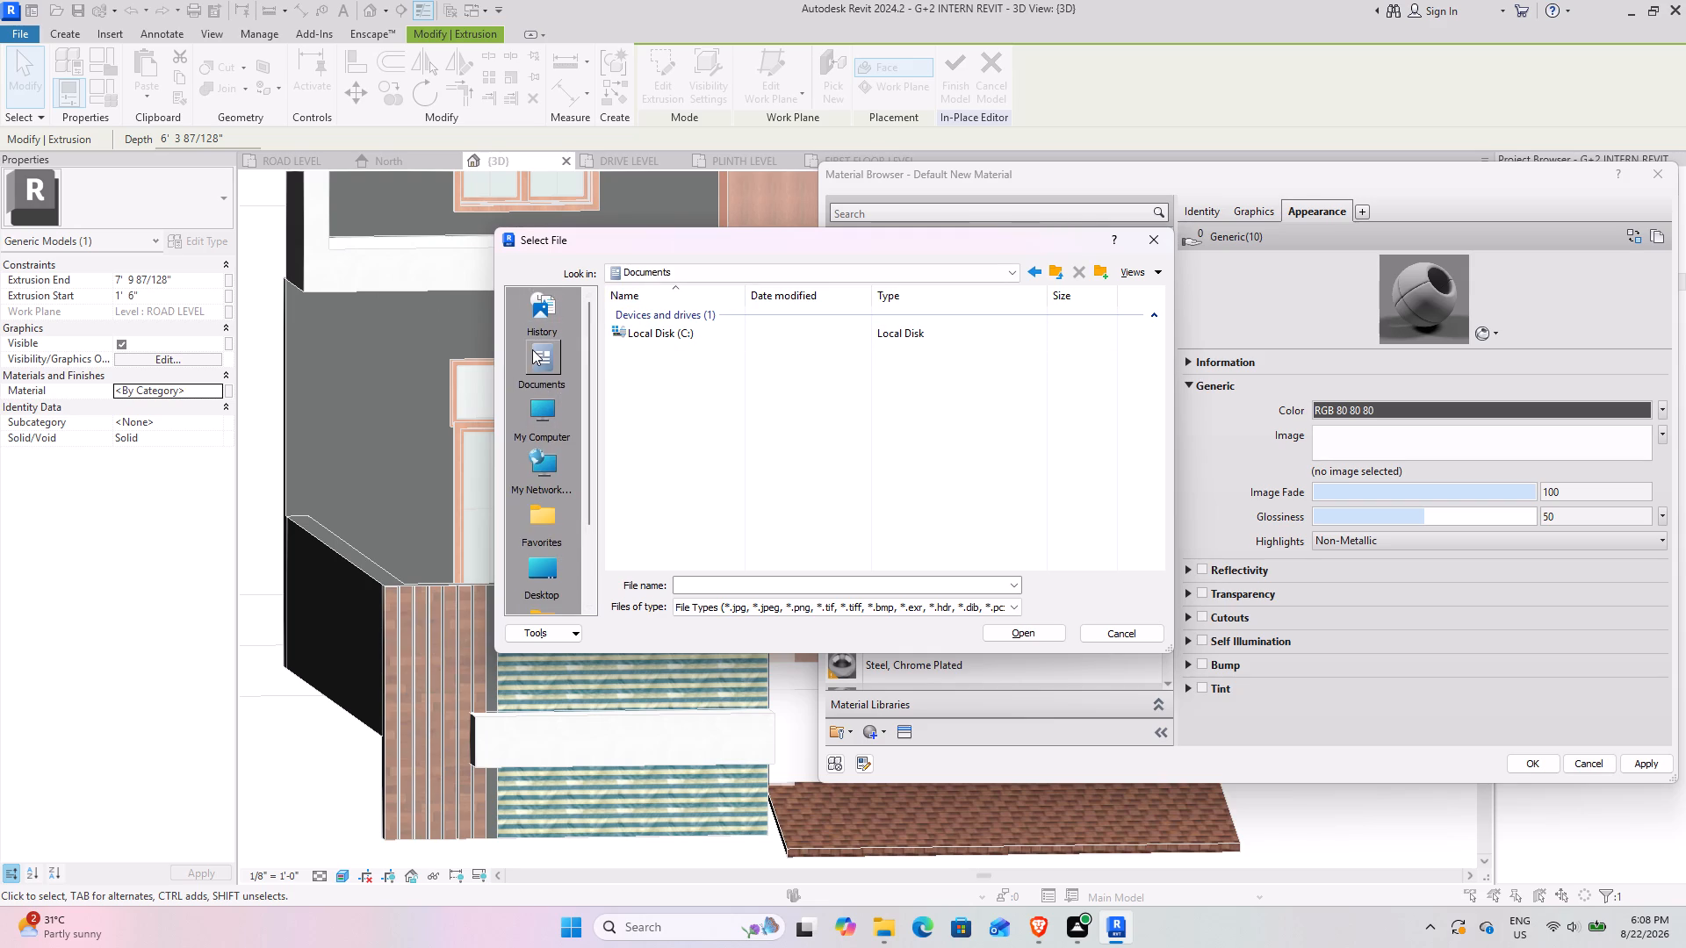
{"action": "double_click", "coordinate": [538, 297]}
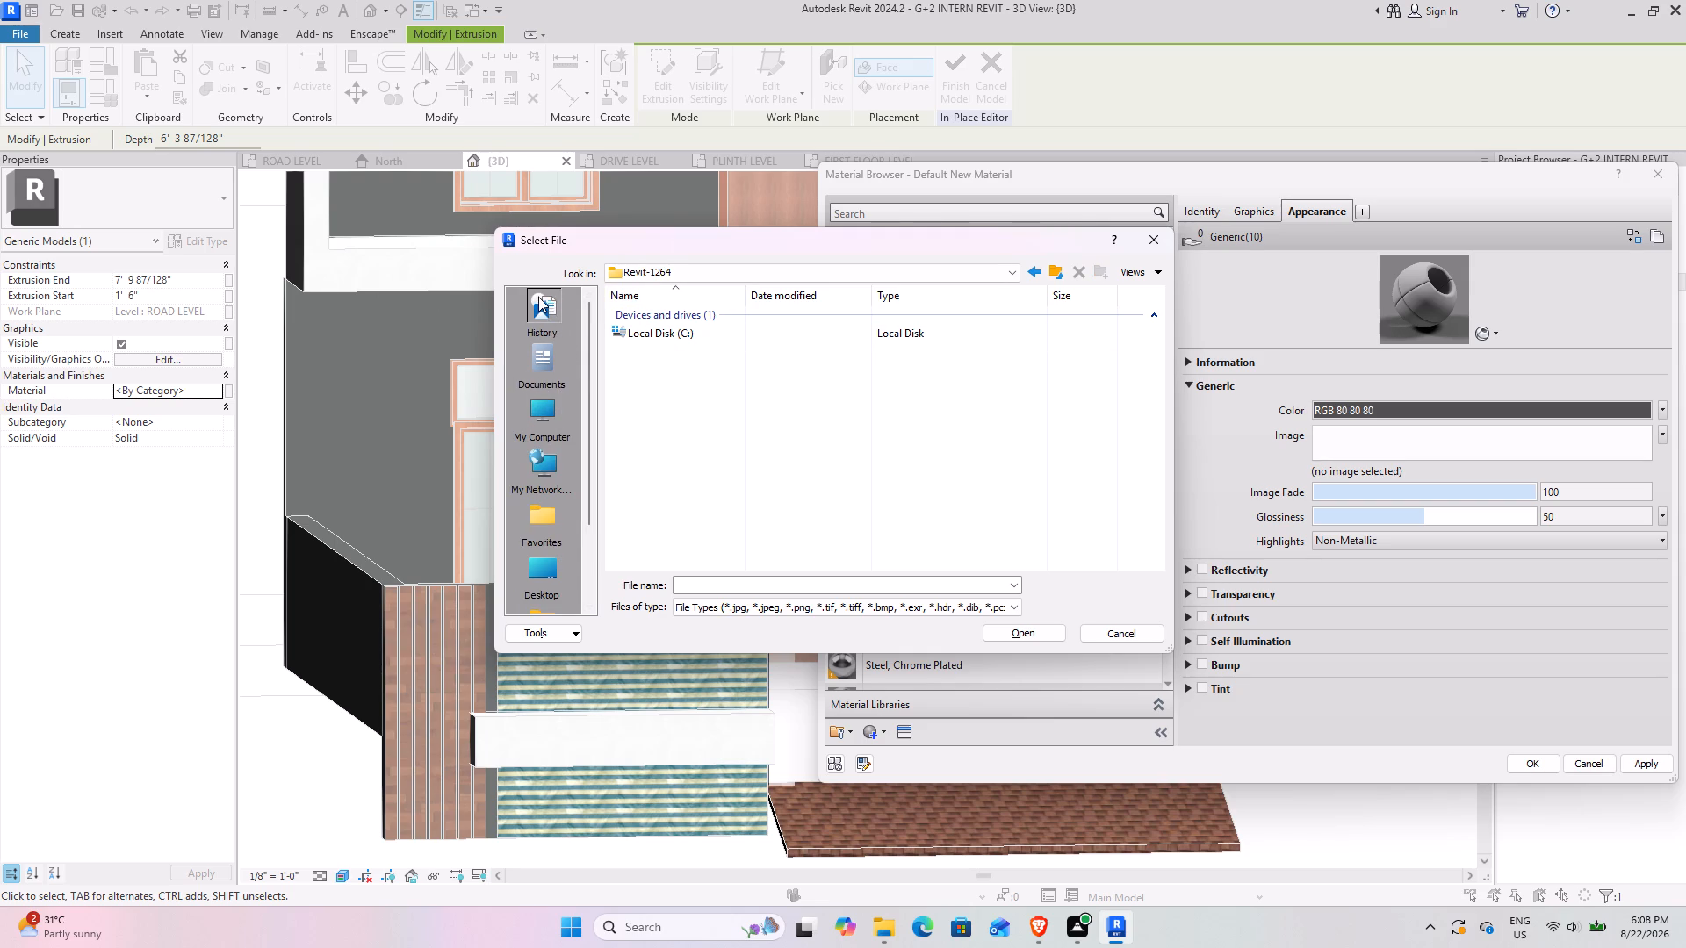
{"action": "double_click", "coordinate": [544, 301]}
{"action": "triple_click", "coordinate": [524, 318]}
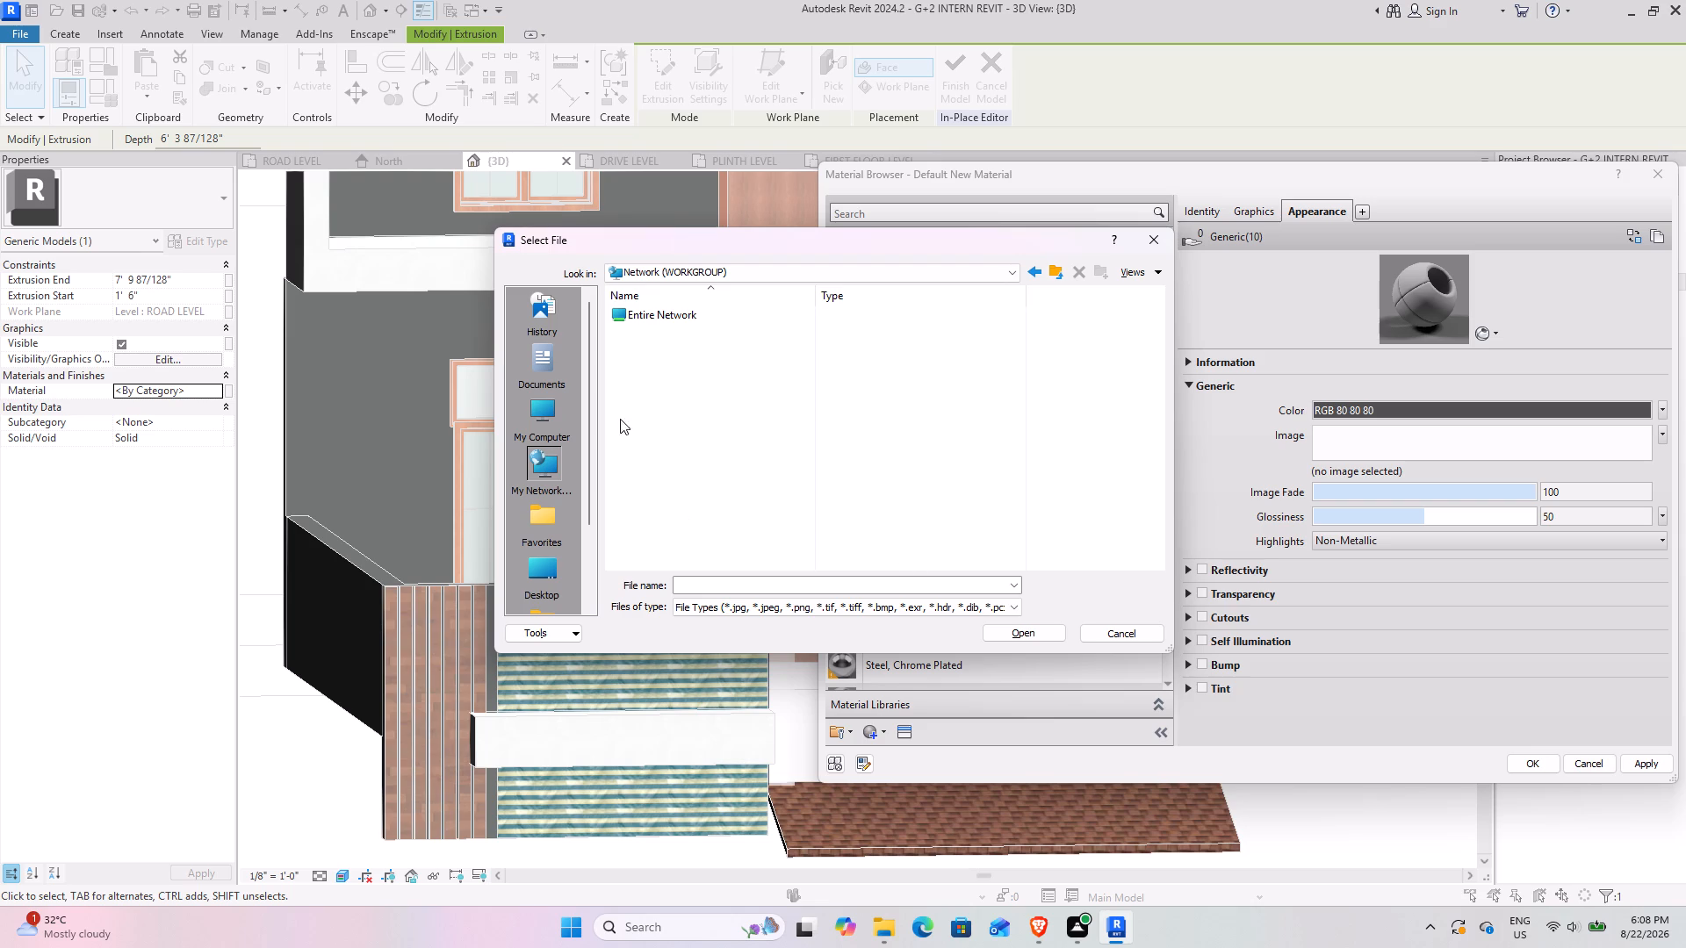
{"action": "left_click", "coordinate": [1123, 633]}
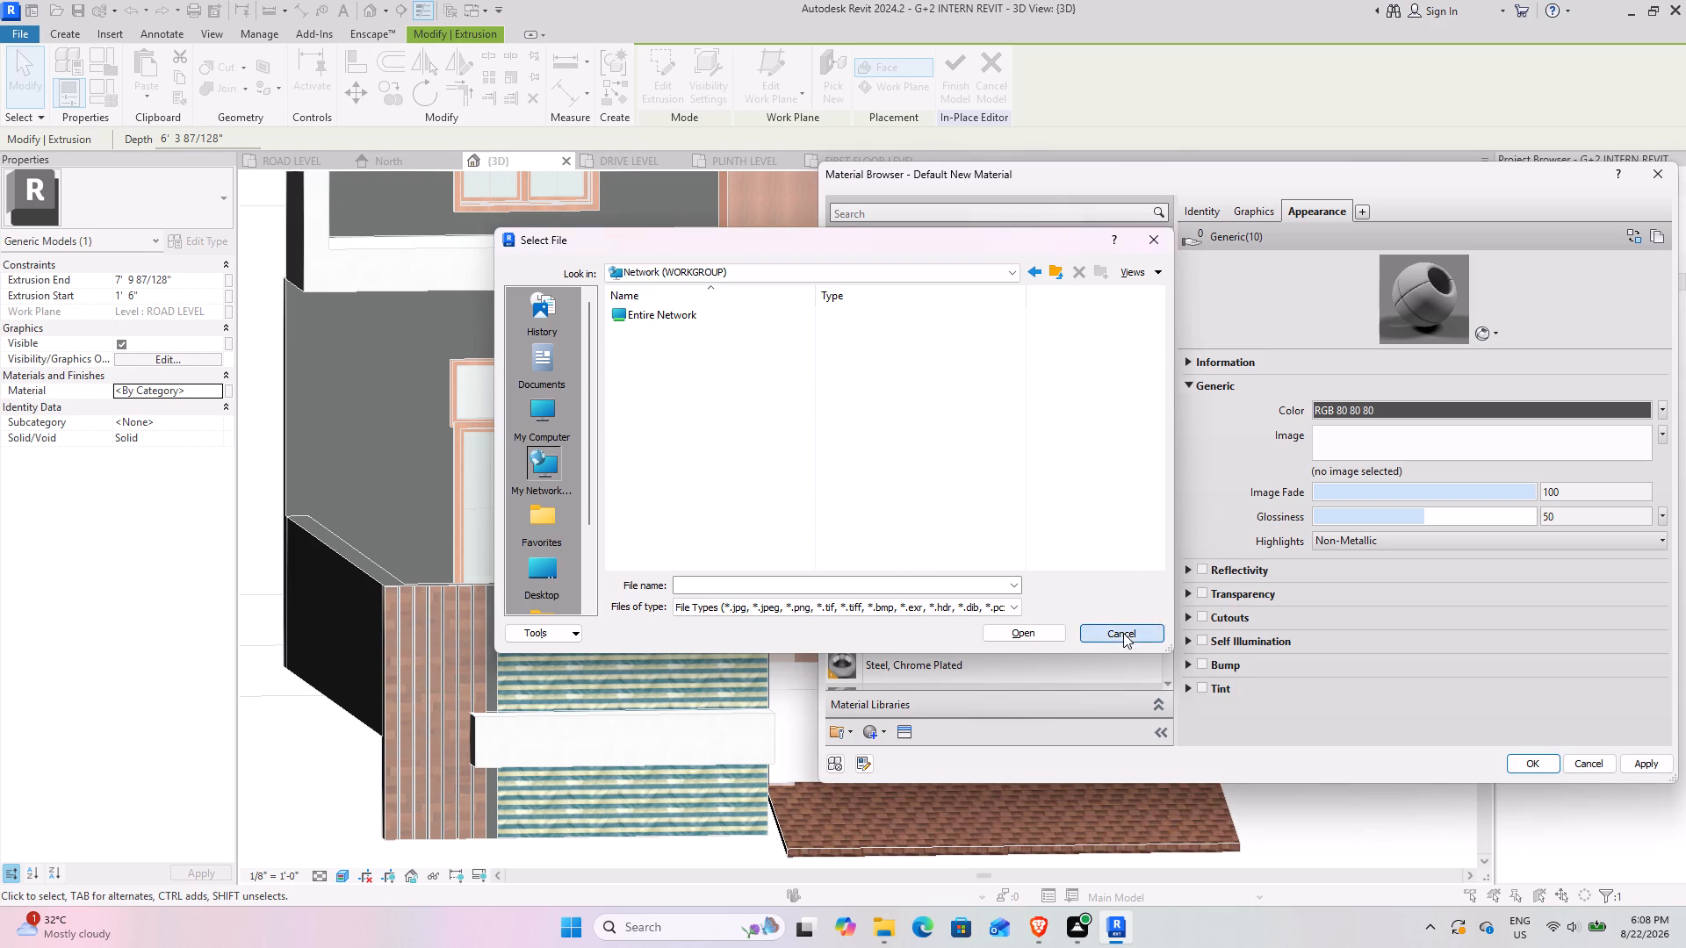
Look through the project materials list for a suitable wall texture material.
{"action": "scroll", "coordinate": [955, 463], "scroll_direction": "down", "scroll_amount": 4}
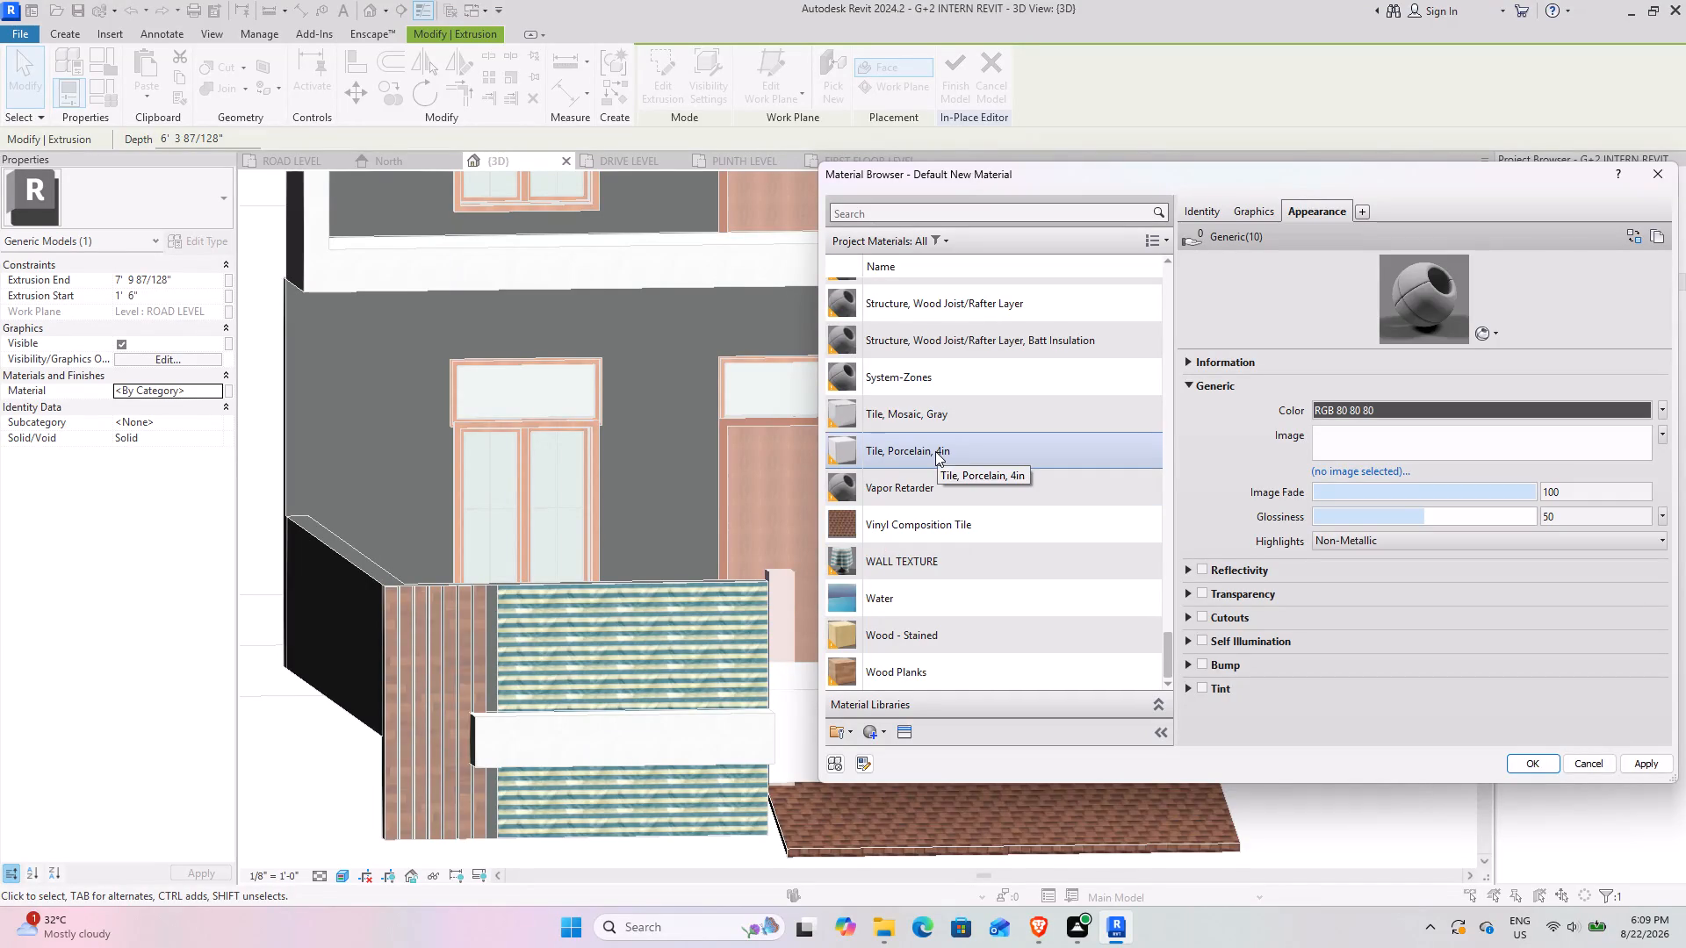
{"action": "scroll", "coordinate": [935, 451], "scroll_direction": "down", "scroll_amount": 4}
{"action": "scroll", "coordinate": [925, 565], "scroll_direction": "up", "scroll_amount": 13}
{"action": "scroll", "coordinate": [907, 524], "scroll_direction": "down", "scroll_amount": 14}
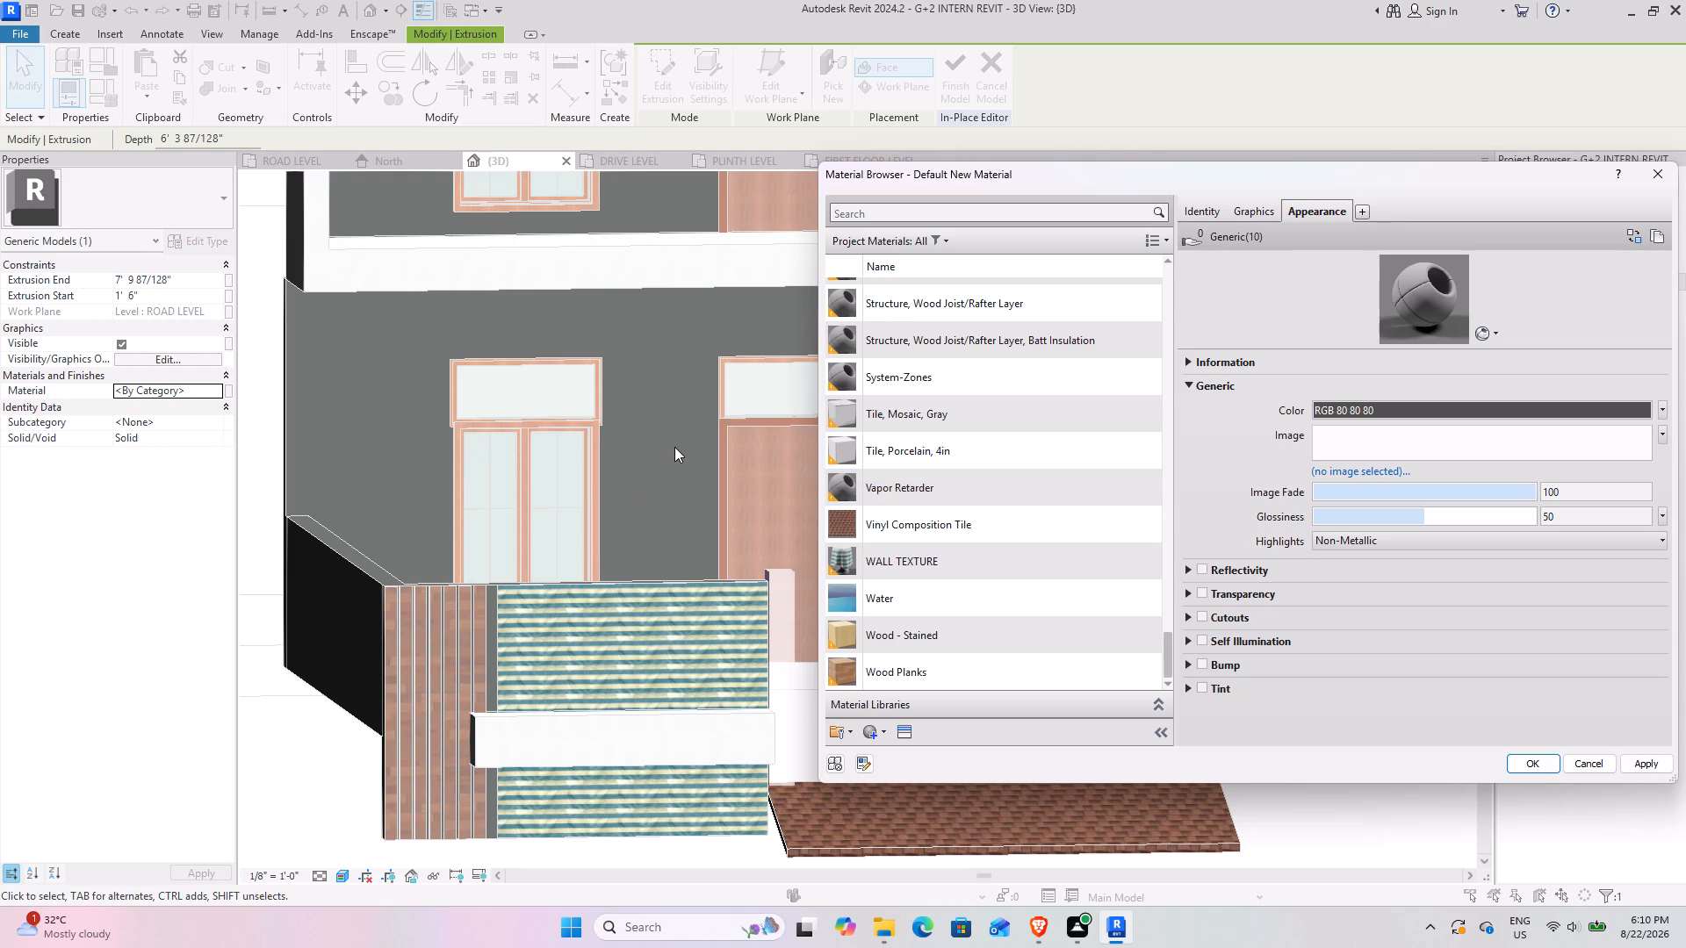
{"action": "scroll", "coordinate": [941, 479], "scroll_direction": "down", "scroll_amount": 3}
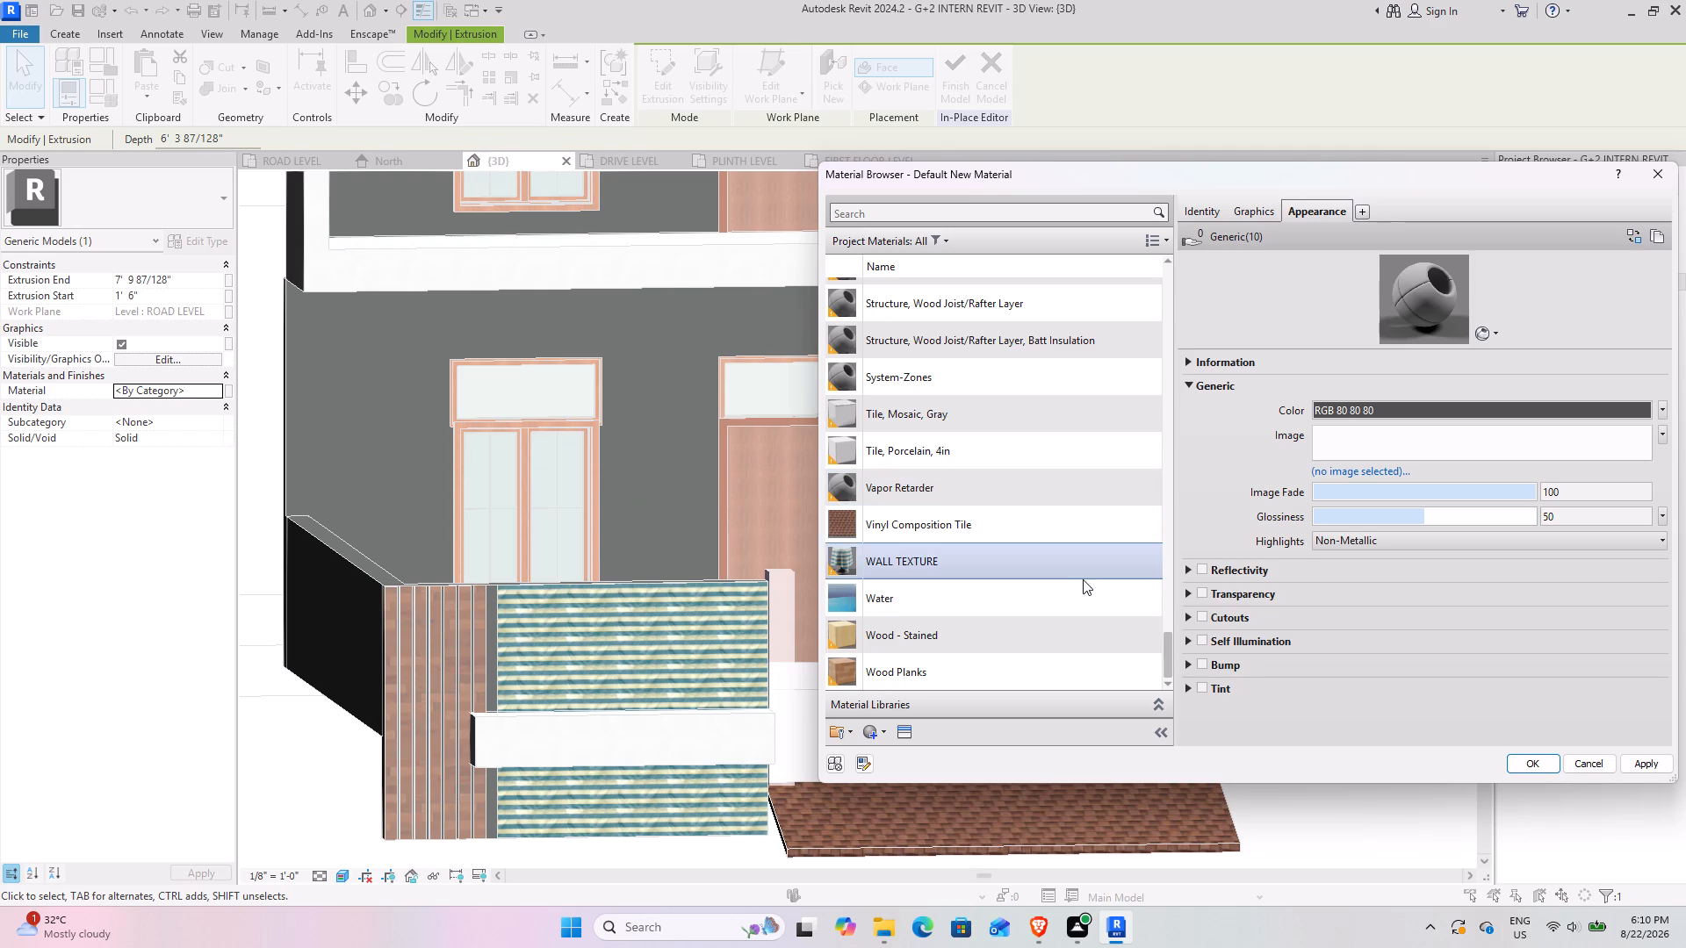
{"action": "scroll", "coordinate": [975, 499], "scroll_direction": "up", "scroll_amount": 11}
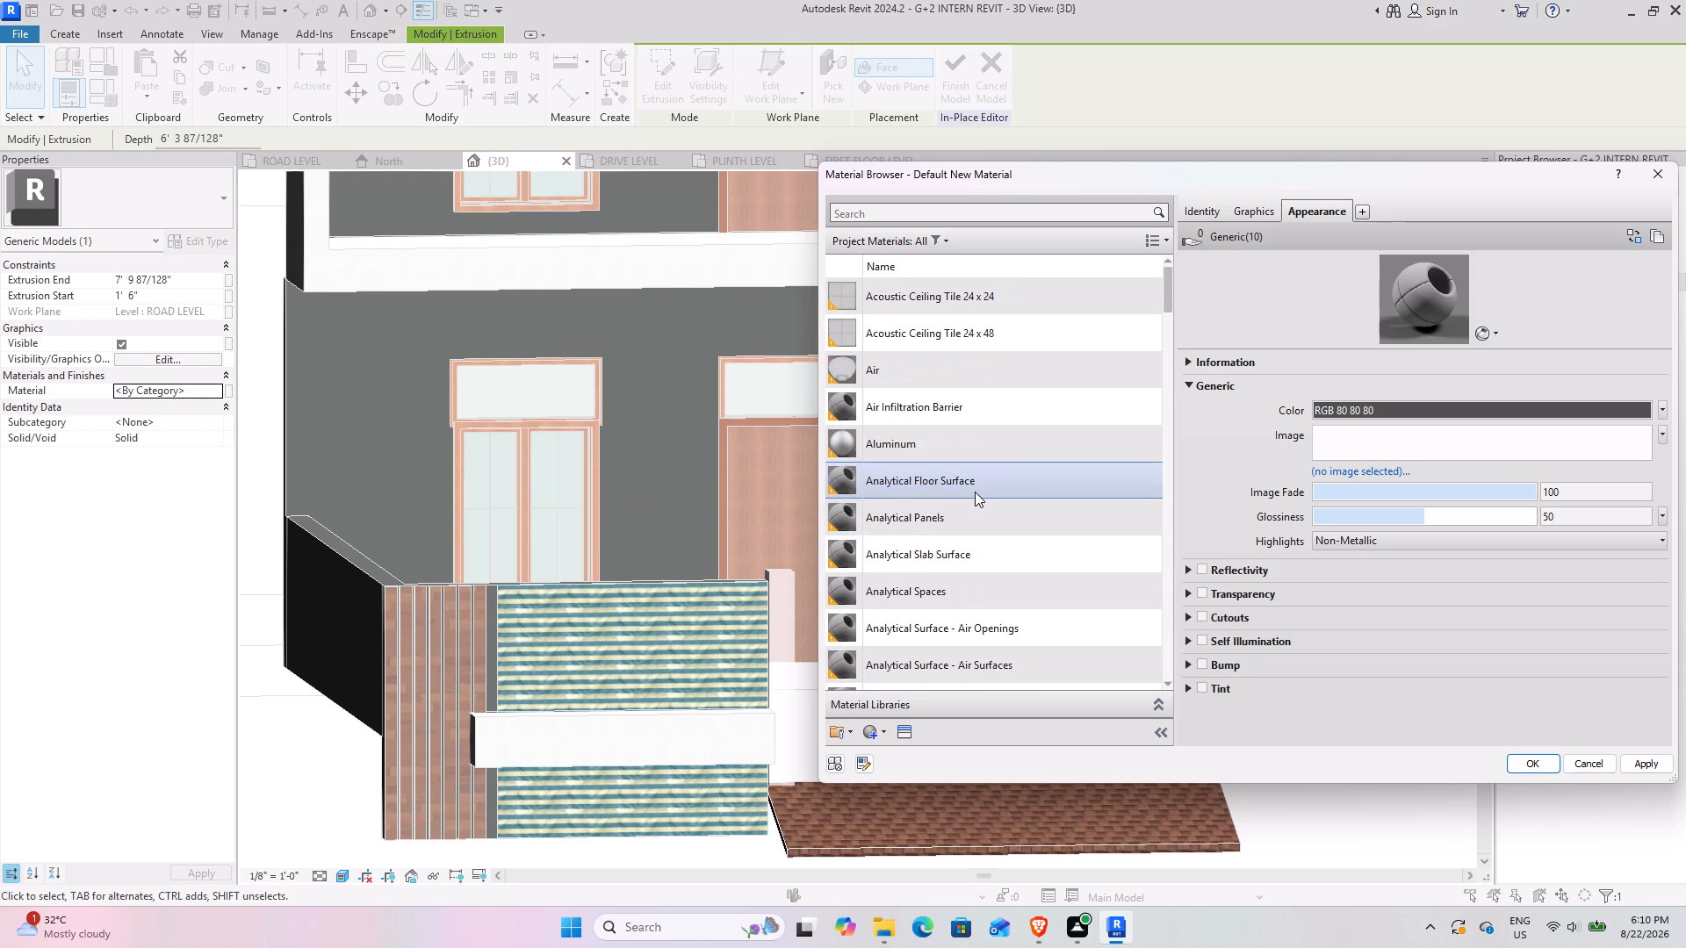
{"action": "scroll", "coordinate": [975, 492], "scroll_direction": "up", "scroll_amount": 5}
{"action": "scroll", "coordinate": [975, 485], "scroll_direction": "down", "scroll_amount": 20}
{"action": "scroll", "coordinate": [975, 485], "scroll_direction": "down", "scroll_amount": 2}
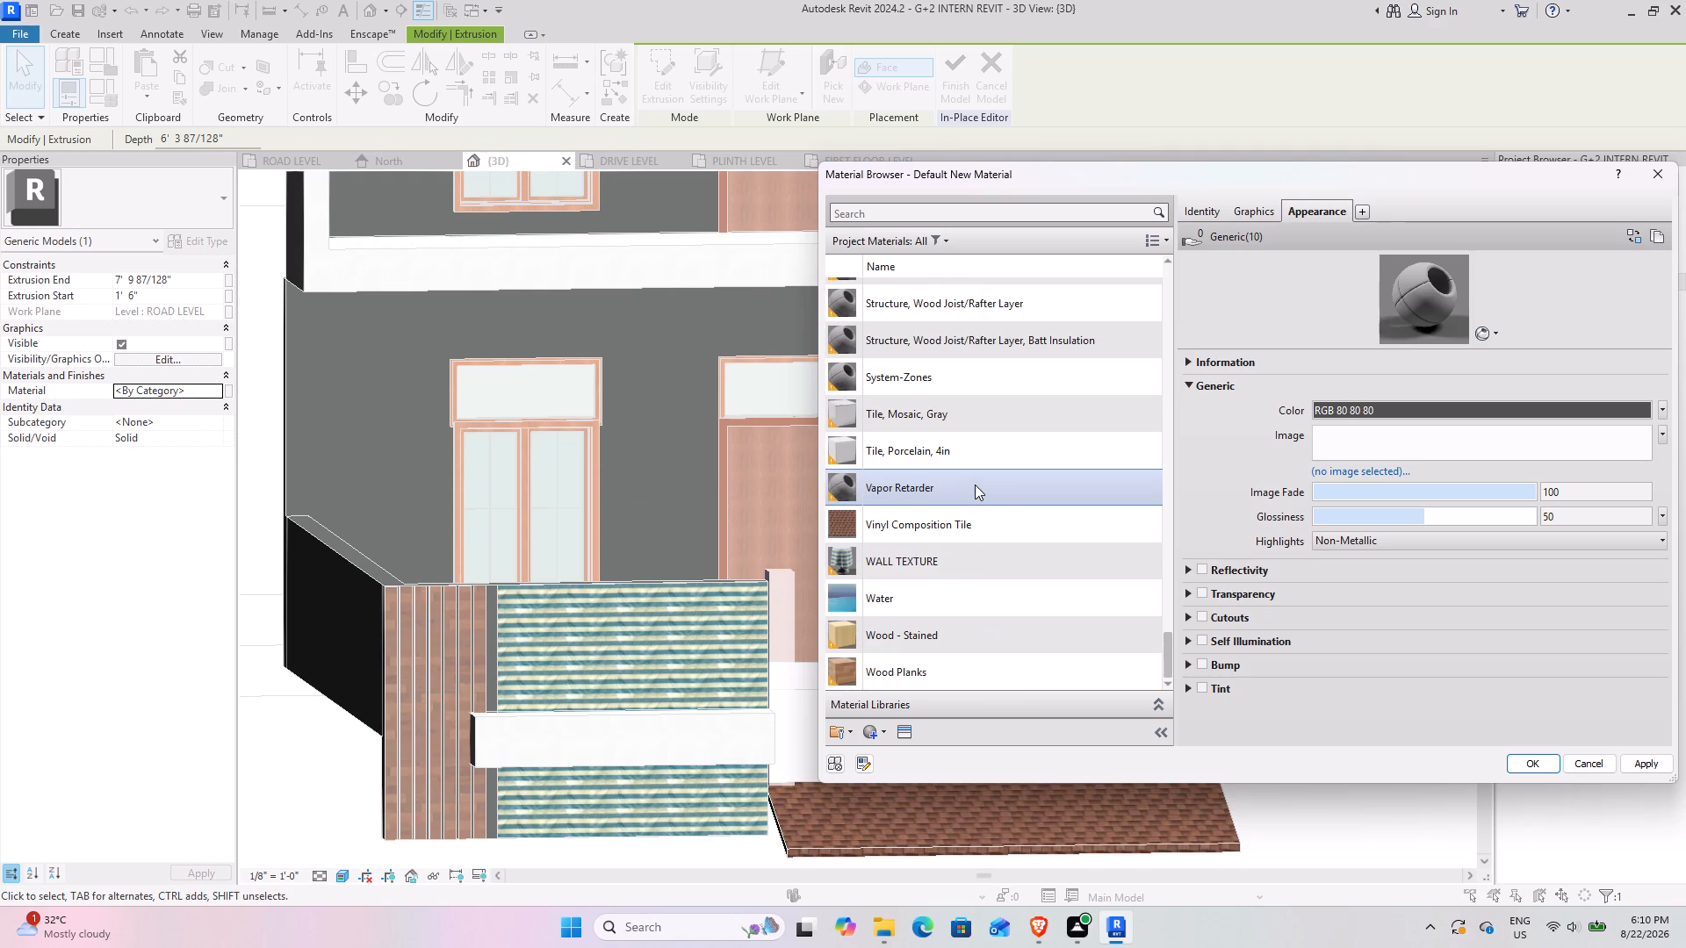
{"action": "scroll", "coordinate": [975, 485], "scroll_direction": "down", "scroll_amount": 4}
{"action": "scroll", "coordinate": [888, 330], "scroll_direction": "down", "scroll_amount": 4}
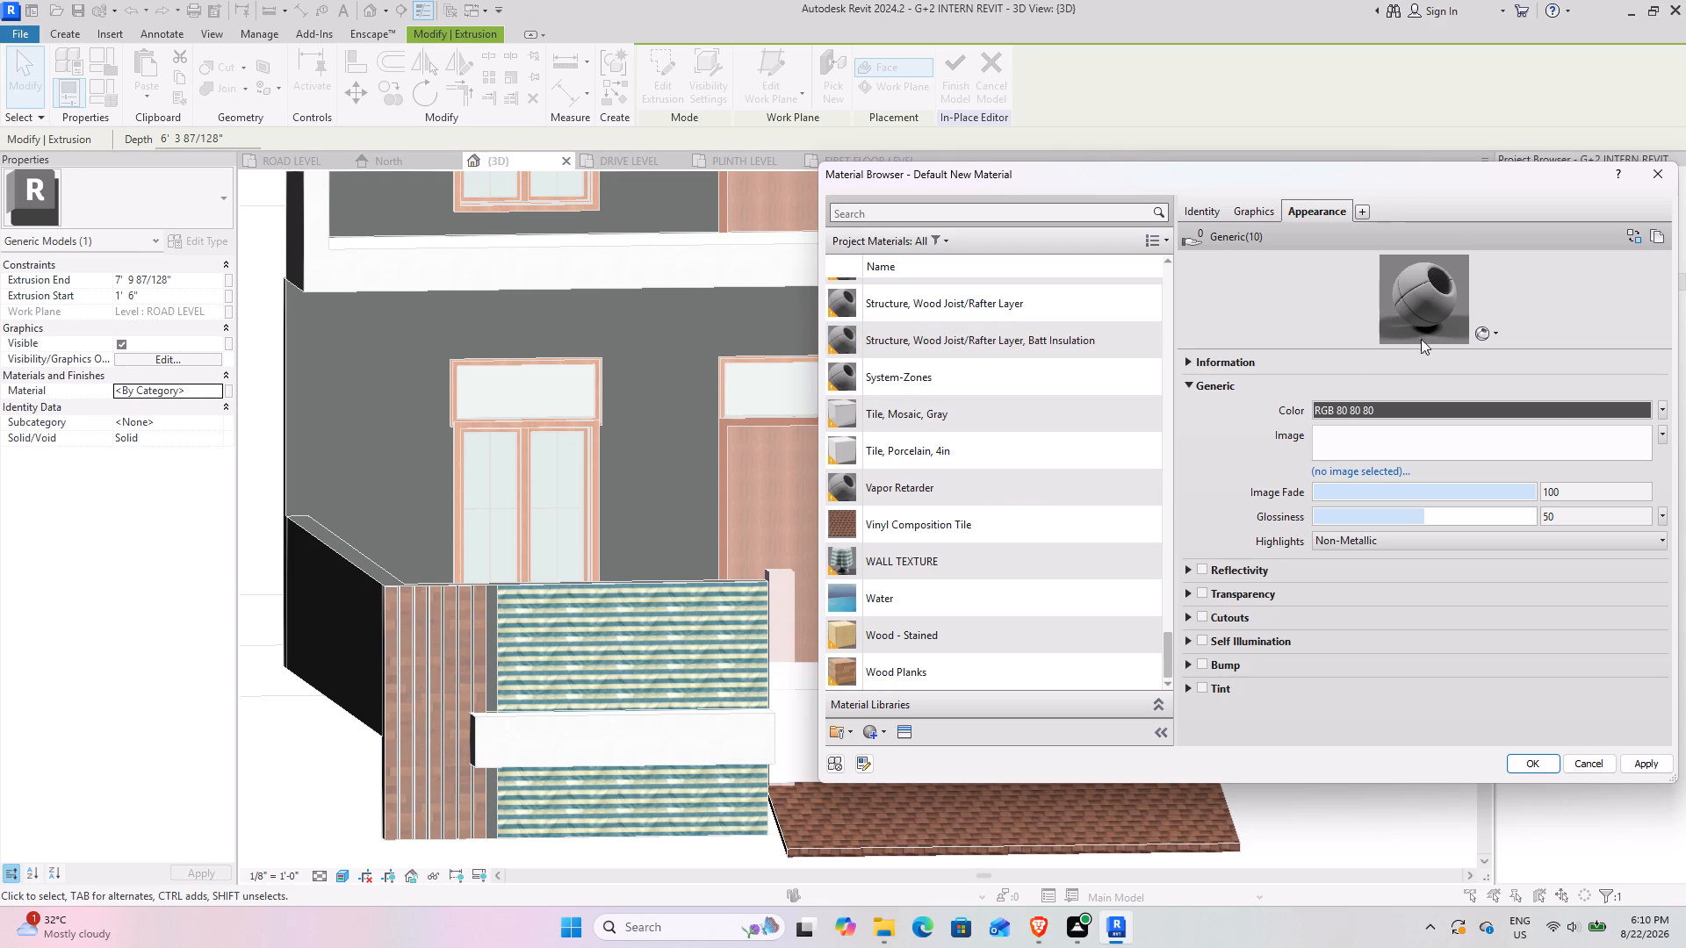
Assign Structure1.png from the Downloads folder as the generic appearance image of the RUFF WALL material.
{"action": "left_click", "coordinate": [1401, 434]}
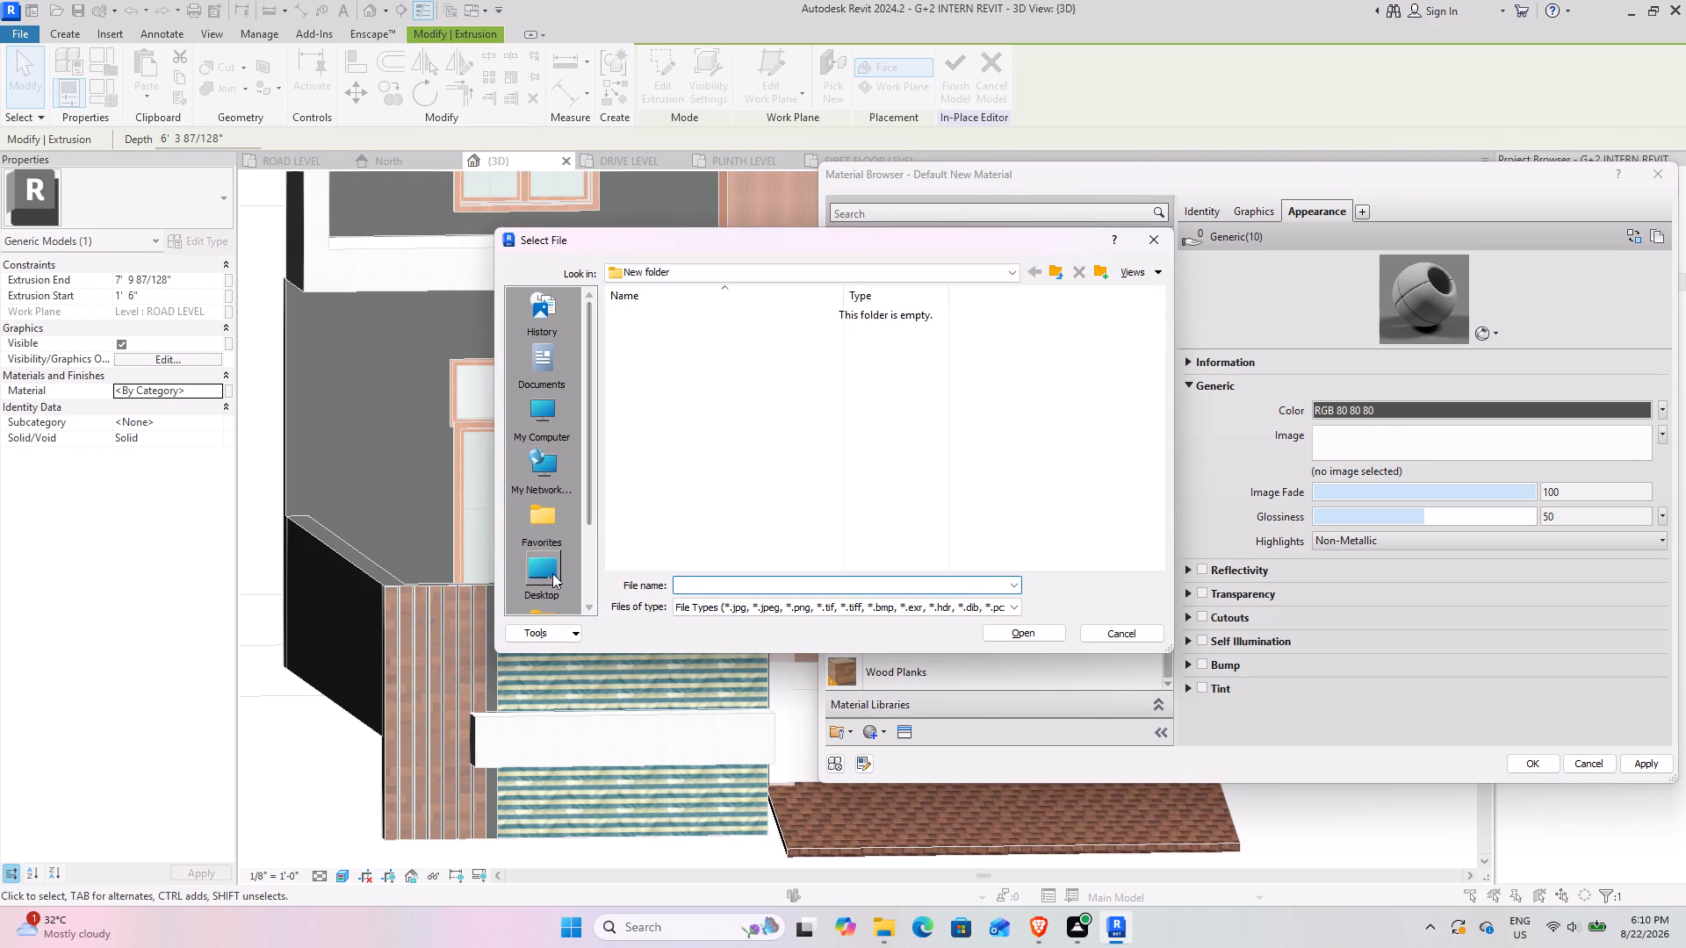
{"action": "scroll", "coordinate": [546, 559], "scroll_direction": "down", "scroll_amount": 3}
{"action": "double_click", "coordinate": [542, 470]}
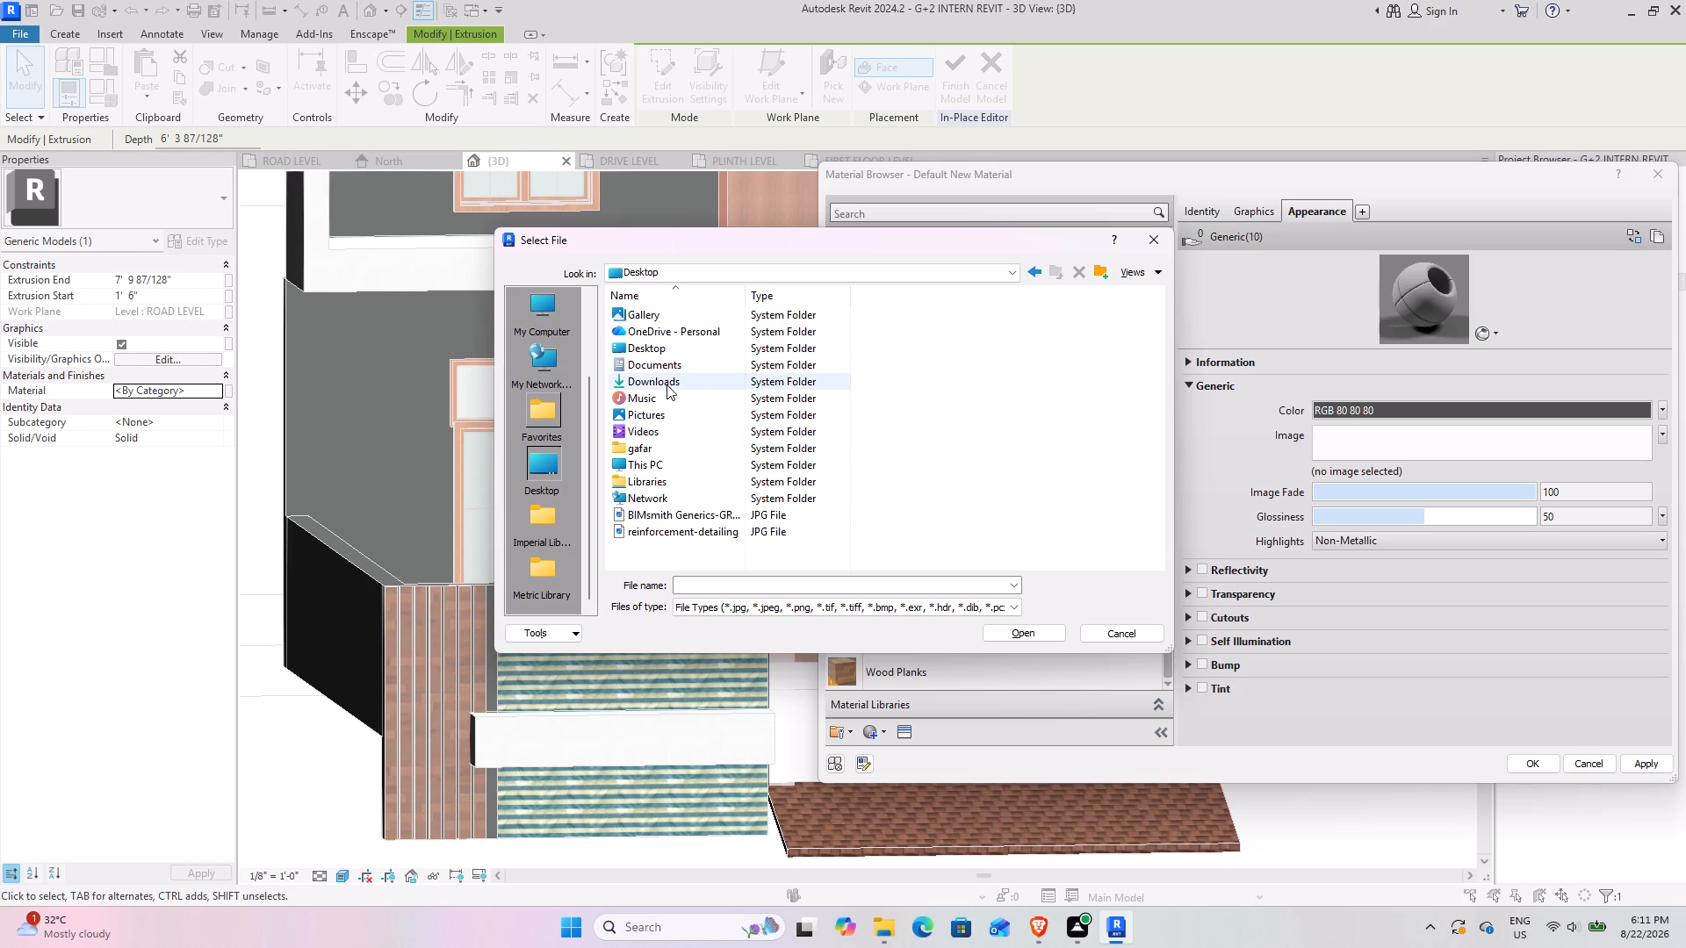
{"action": "left_click", "coordinate": [666, 384]}
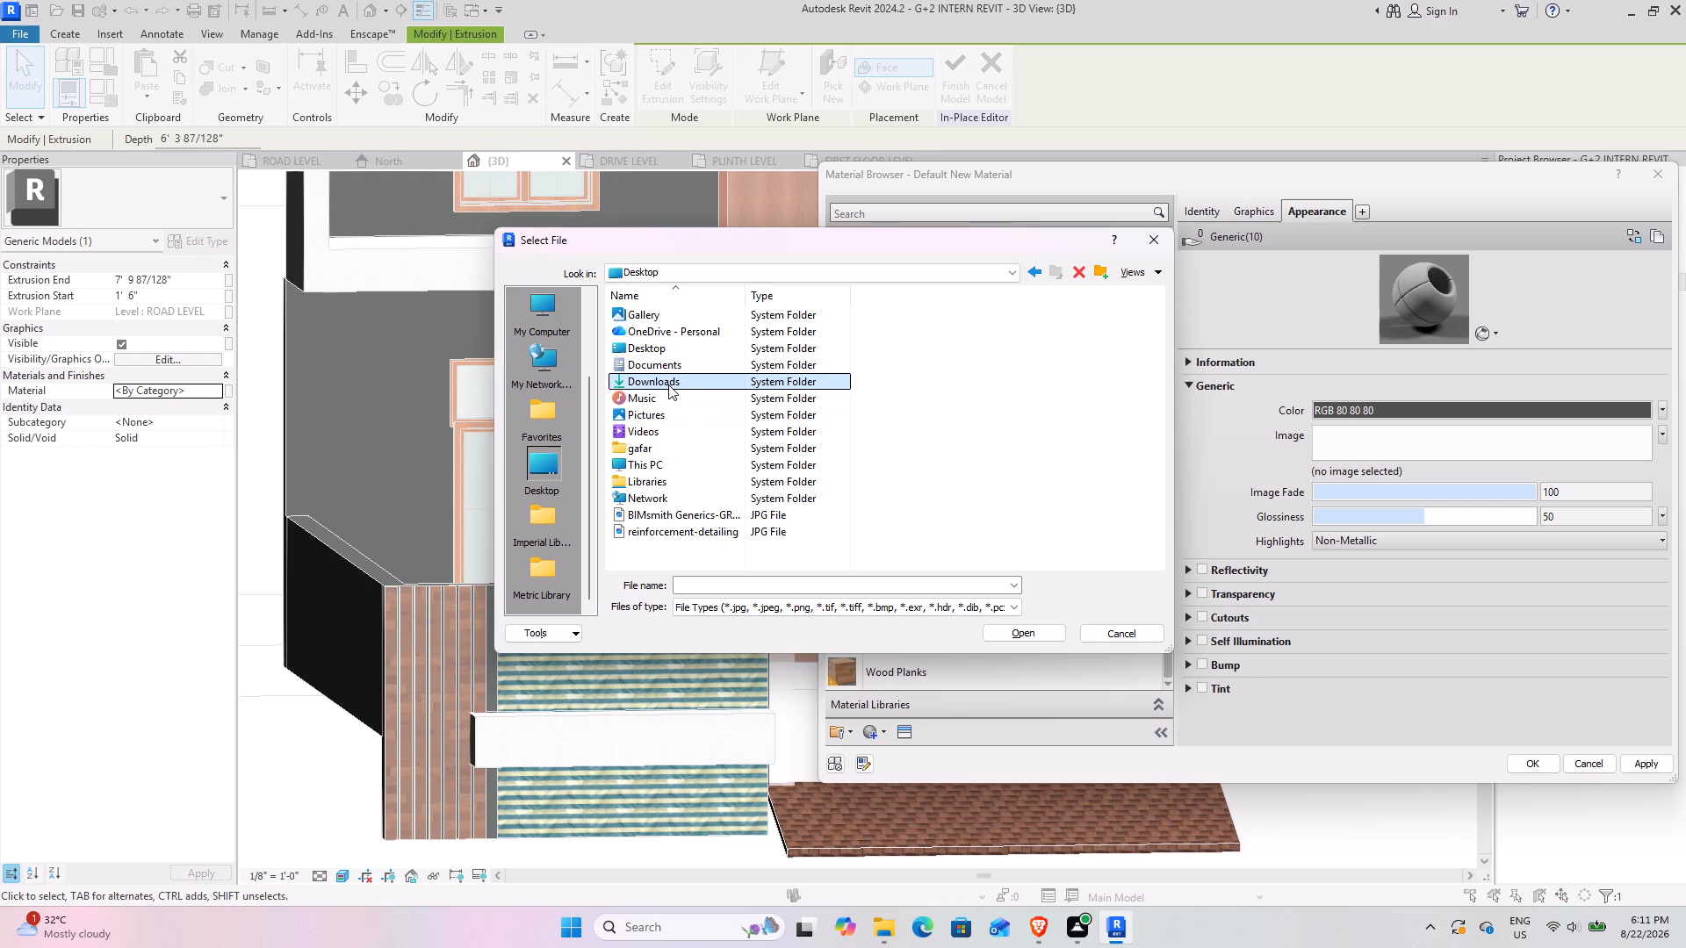
{"action": "double_click", "coordinate": [710, 382]}
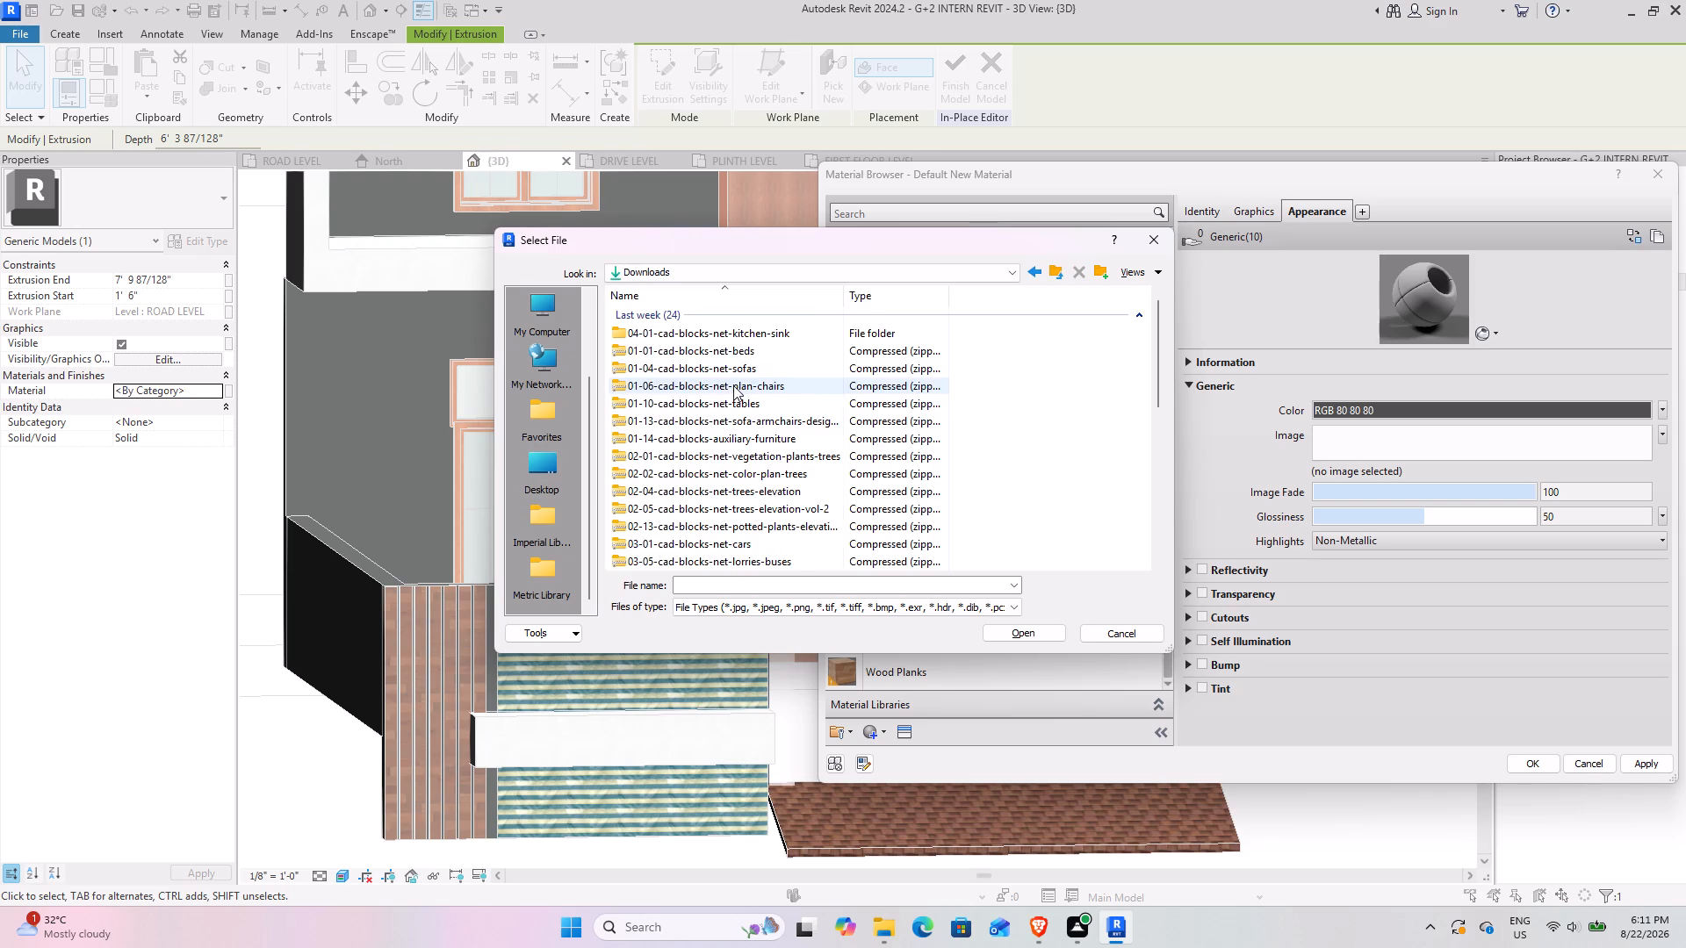
{"action": "scroll", "coordinate": [733, 385], "scroll_direction": "down", "scroll_amount": 3}
{"action": "scroll", "coordinate": [734, 384], "scroll_direction": "up", "scroll_amount": 4}
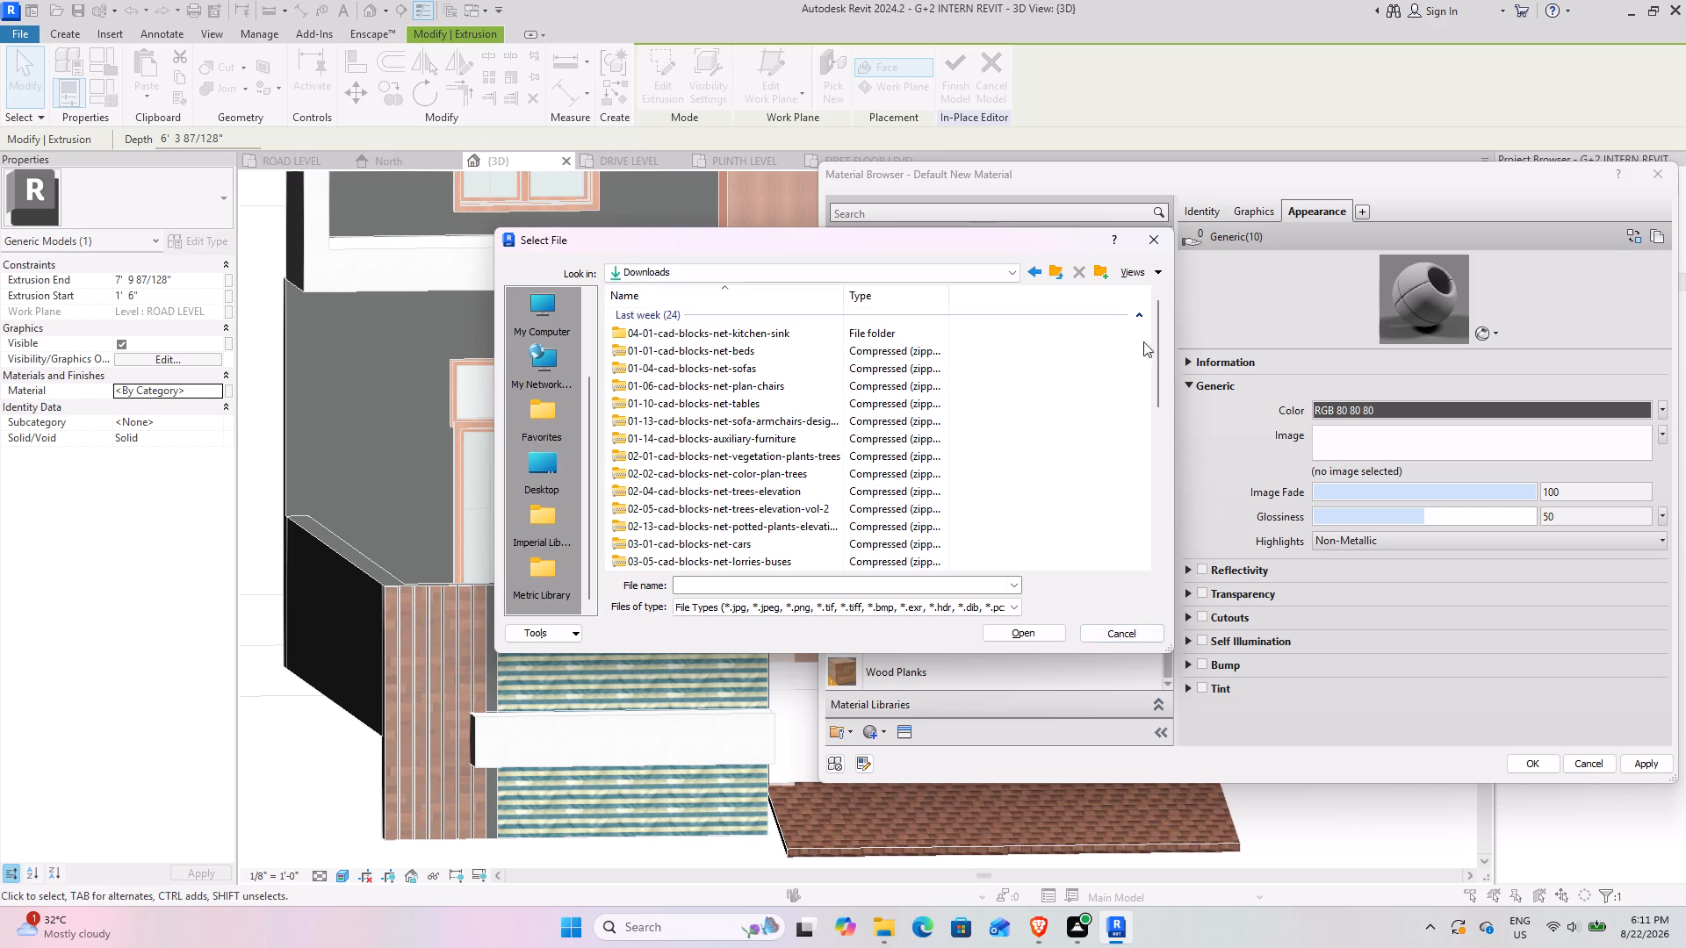
{"action": "left_click", "coordinate": [1136, 272]}
{"action": "left_click", "coordinate": [1136, 272]}
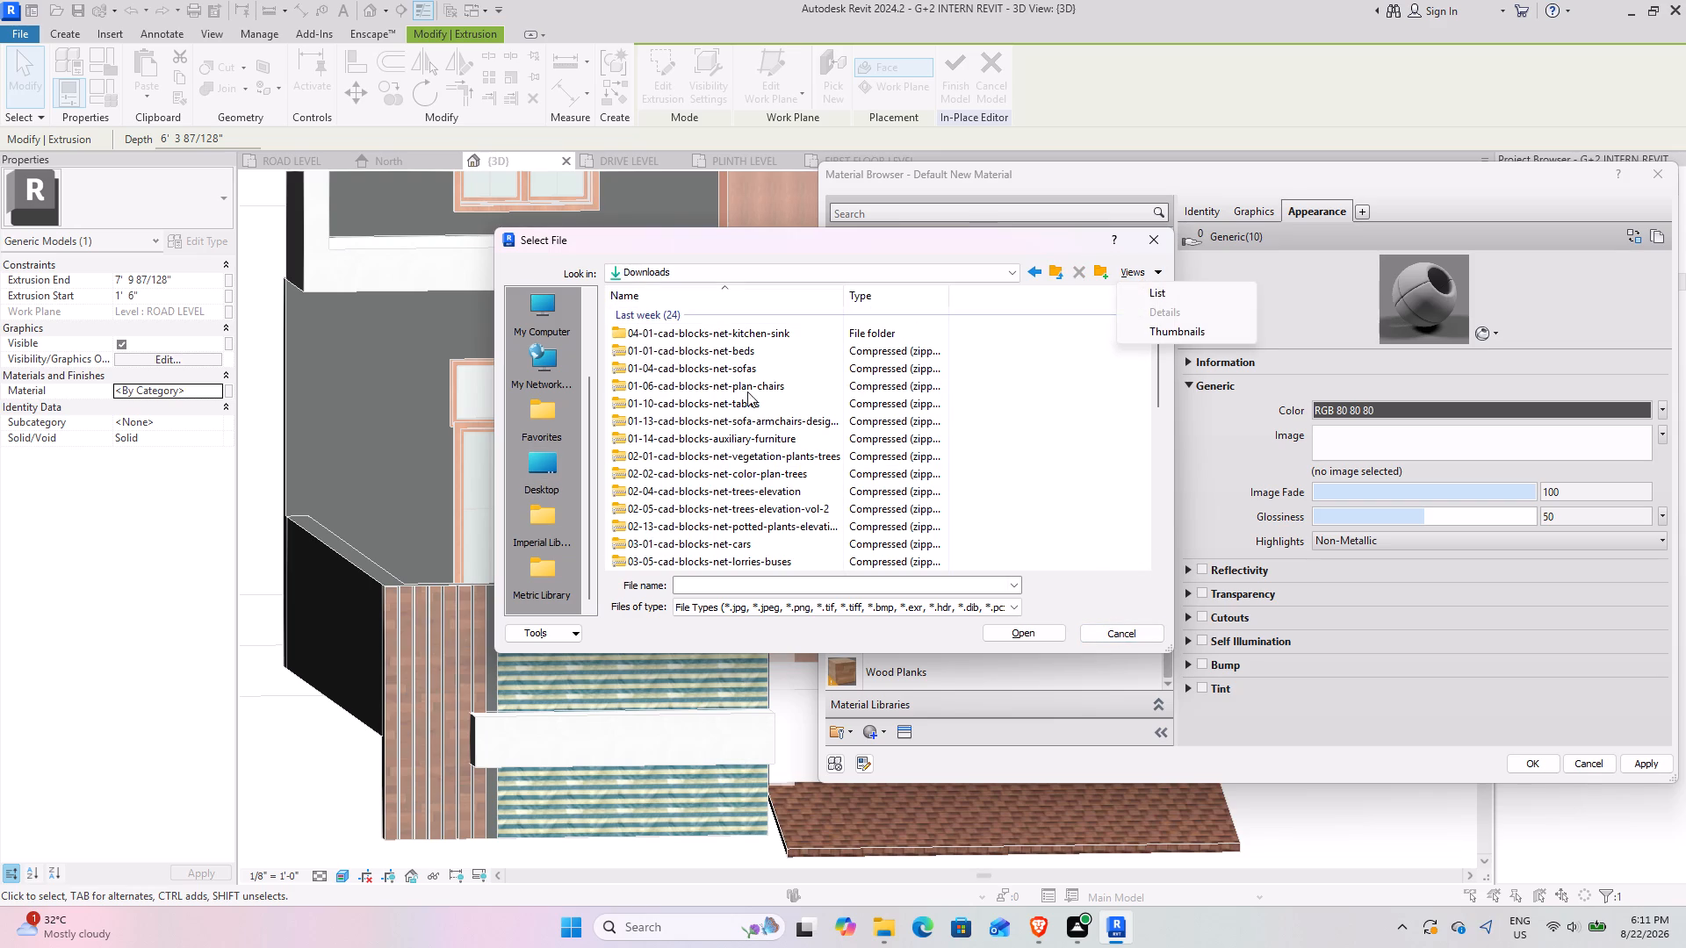
{"action": "scroll", "coordinate": [749, 402], "scroll_direction": "down", "scroll_amount": 3}
{"action": "left_click", "coordinate": [985, 371]}
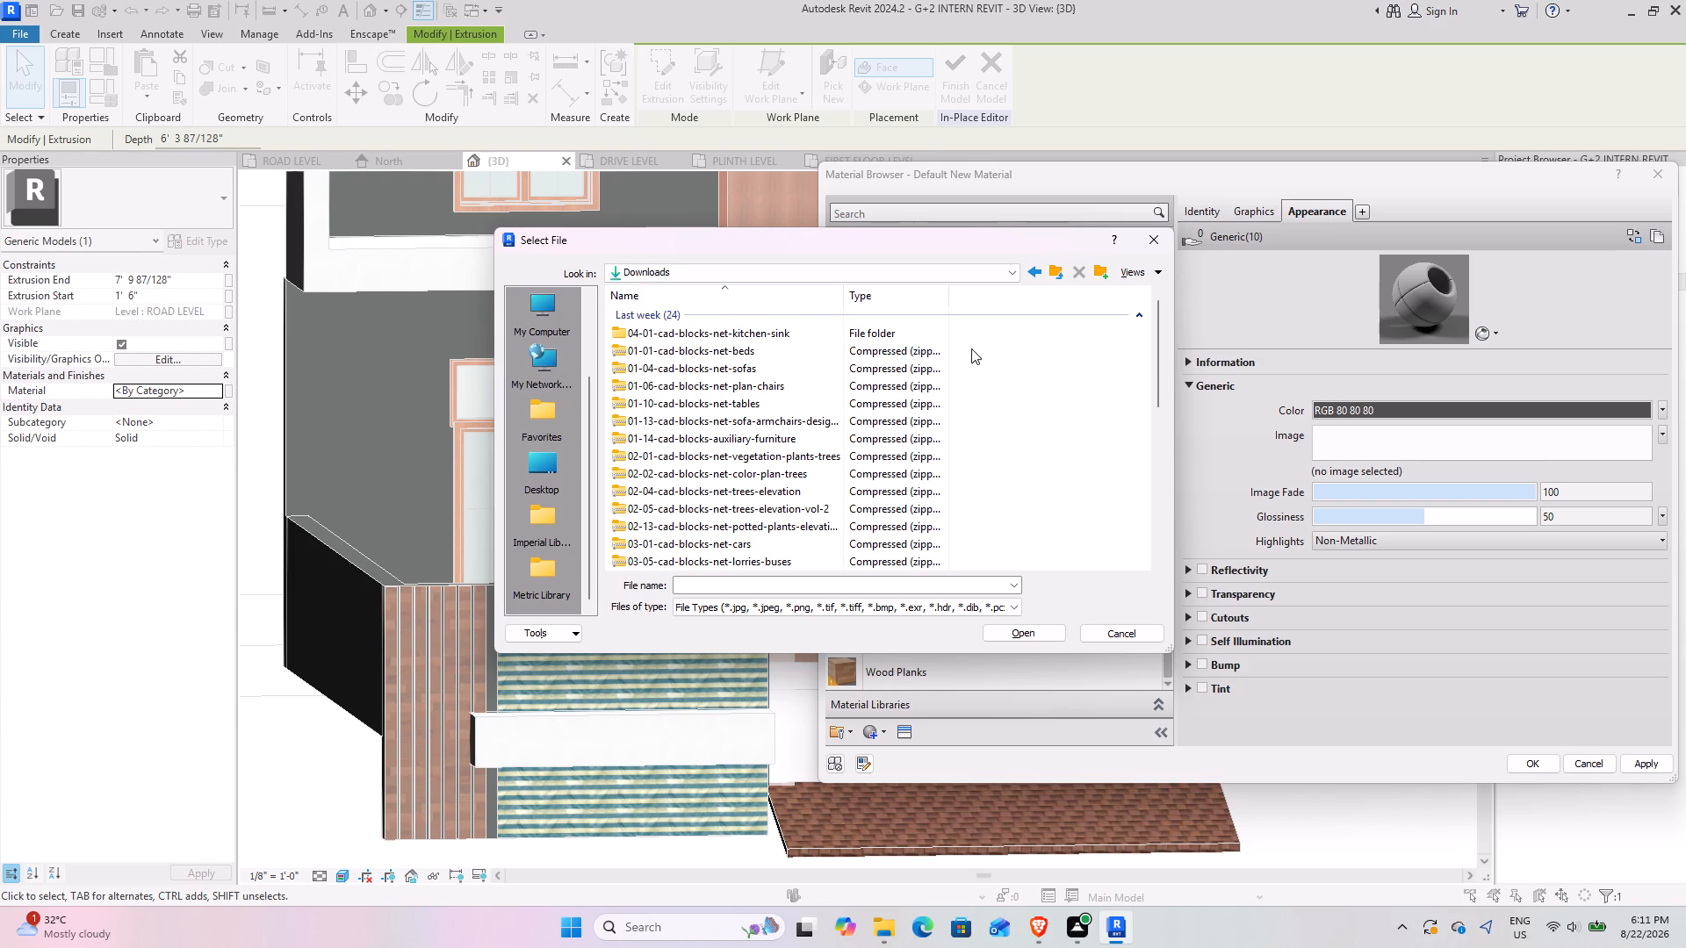
{"action": "scroll", "coordinate": [971, 348], "scroll_direction": "down", "scroll_amount": 6}
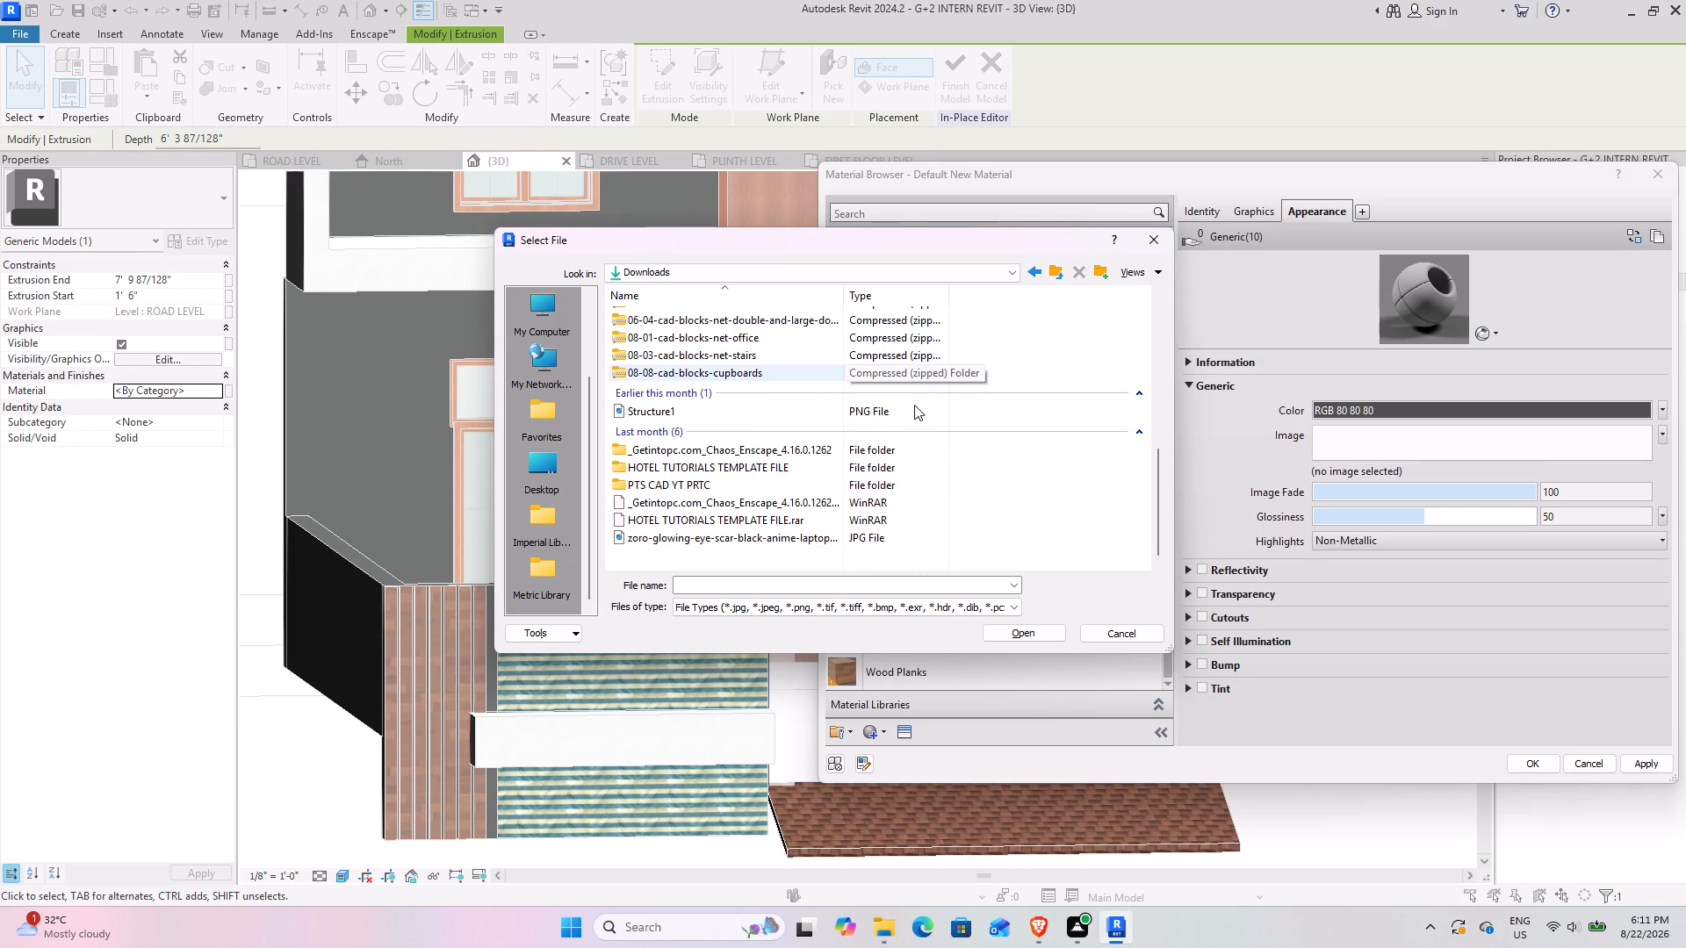
{"action": "left_click", "coordinate": [879, 407]}
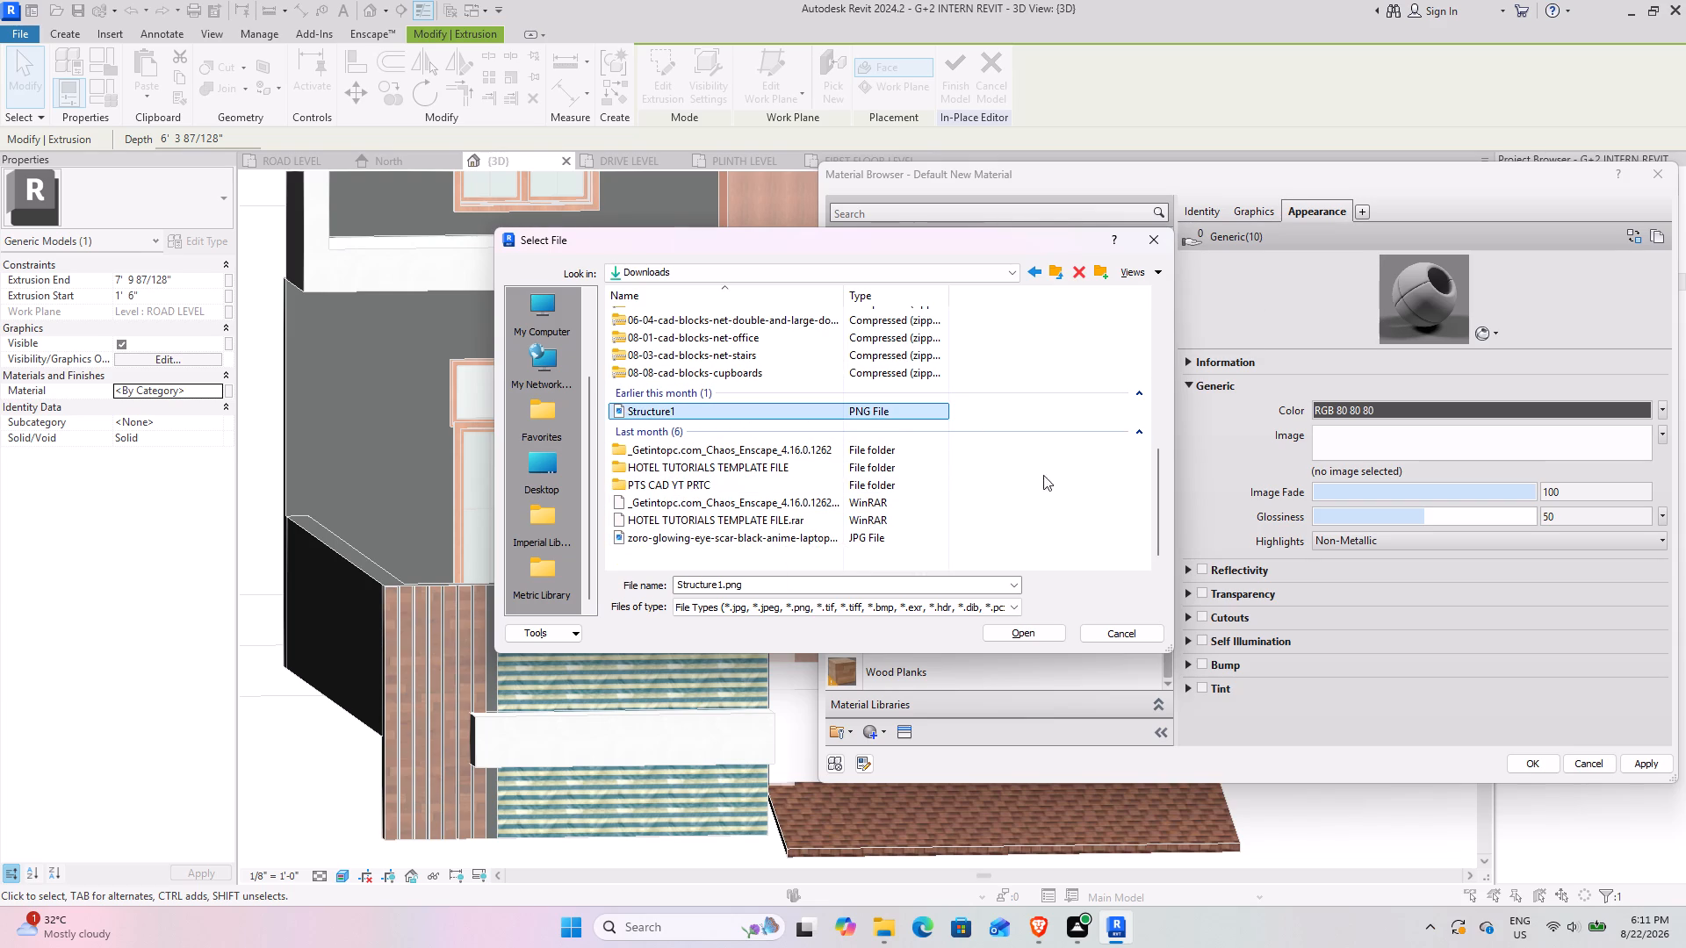
{"action": "left_click", "coordinate": [1024, 625]}
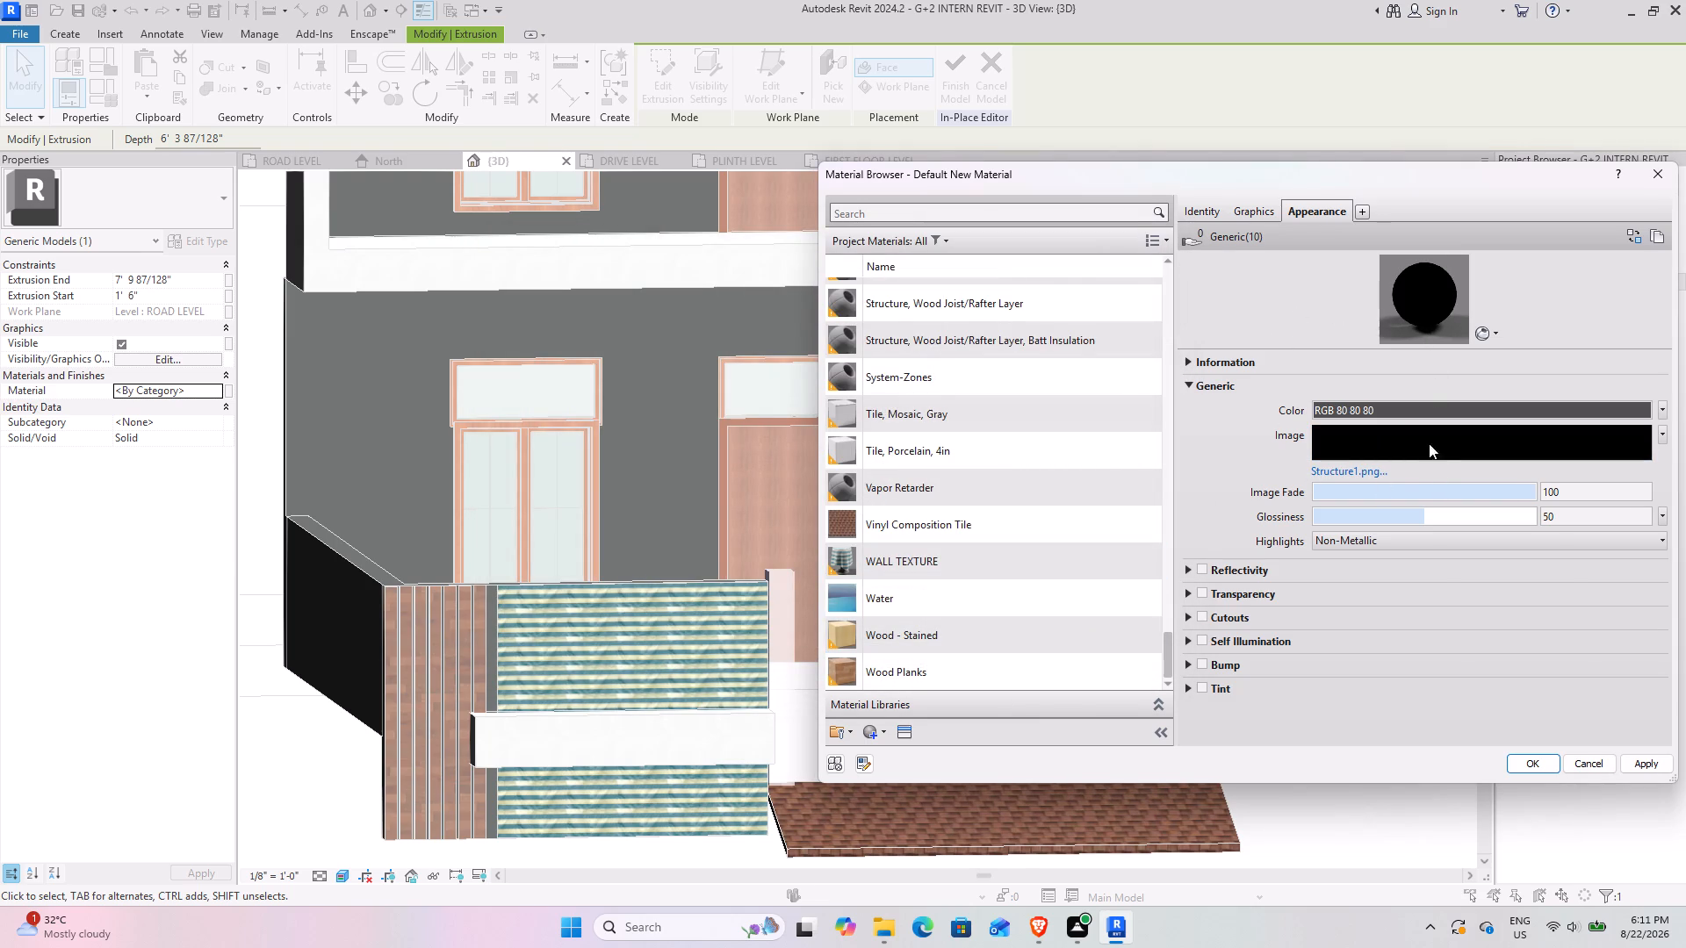
{"action": "scroll", "coordinate": [1441, 297], "scroll_direction": "up", "scroll_amount": 3}
Open the Structure1.png appearance image in the Texture Editor to inspect its settings, and close it.
{"action": "scroll", "coordinate": [1441, 297], "scroll_direction": "down", "scroll_amount": 3}
{"action": "left_click", "coordinate": [1459, 443]}
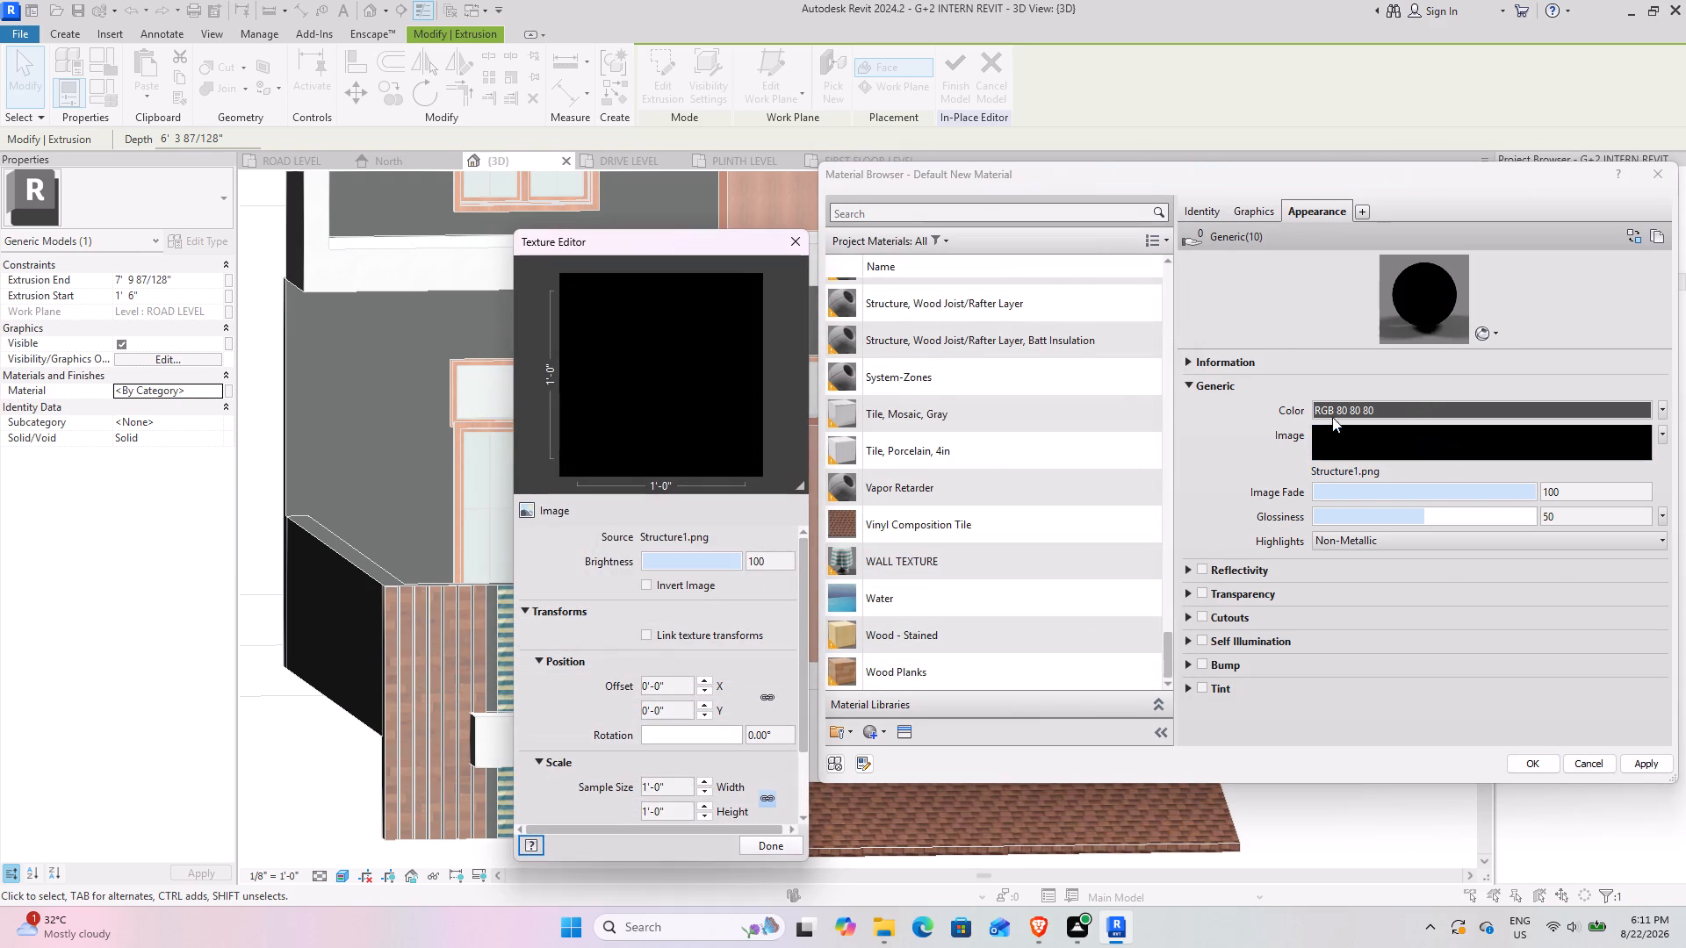
{"action": "left_click", "coordinate": [789, 238]}
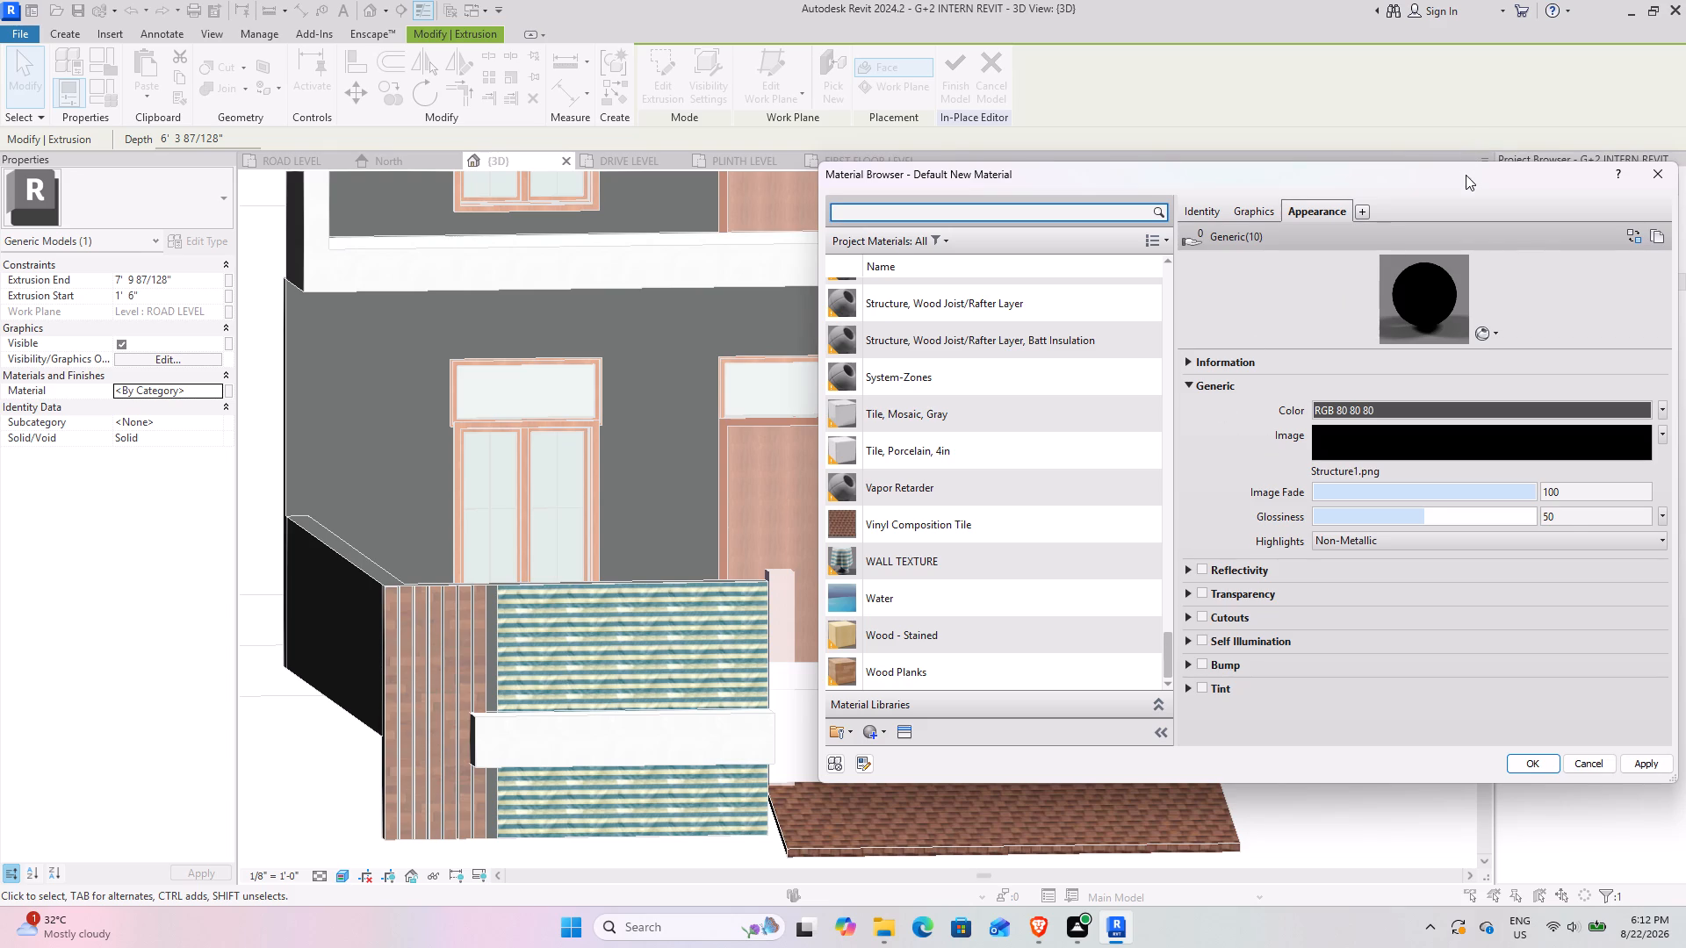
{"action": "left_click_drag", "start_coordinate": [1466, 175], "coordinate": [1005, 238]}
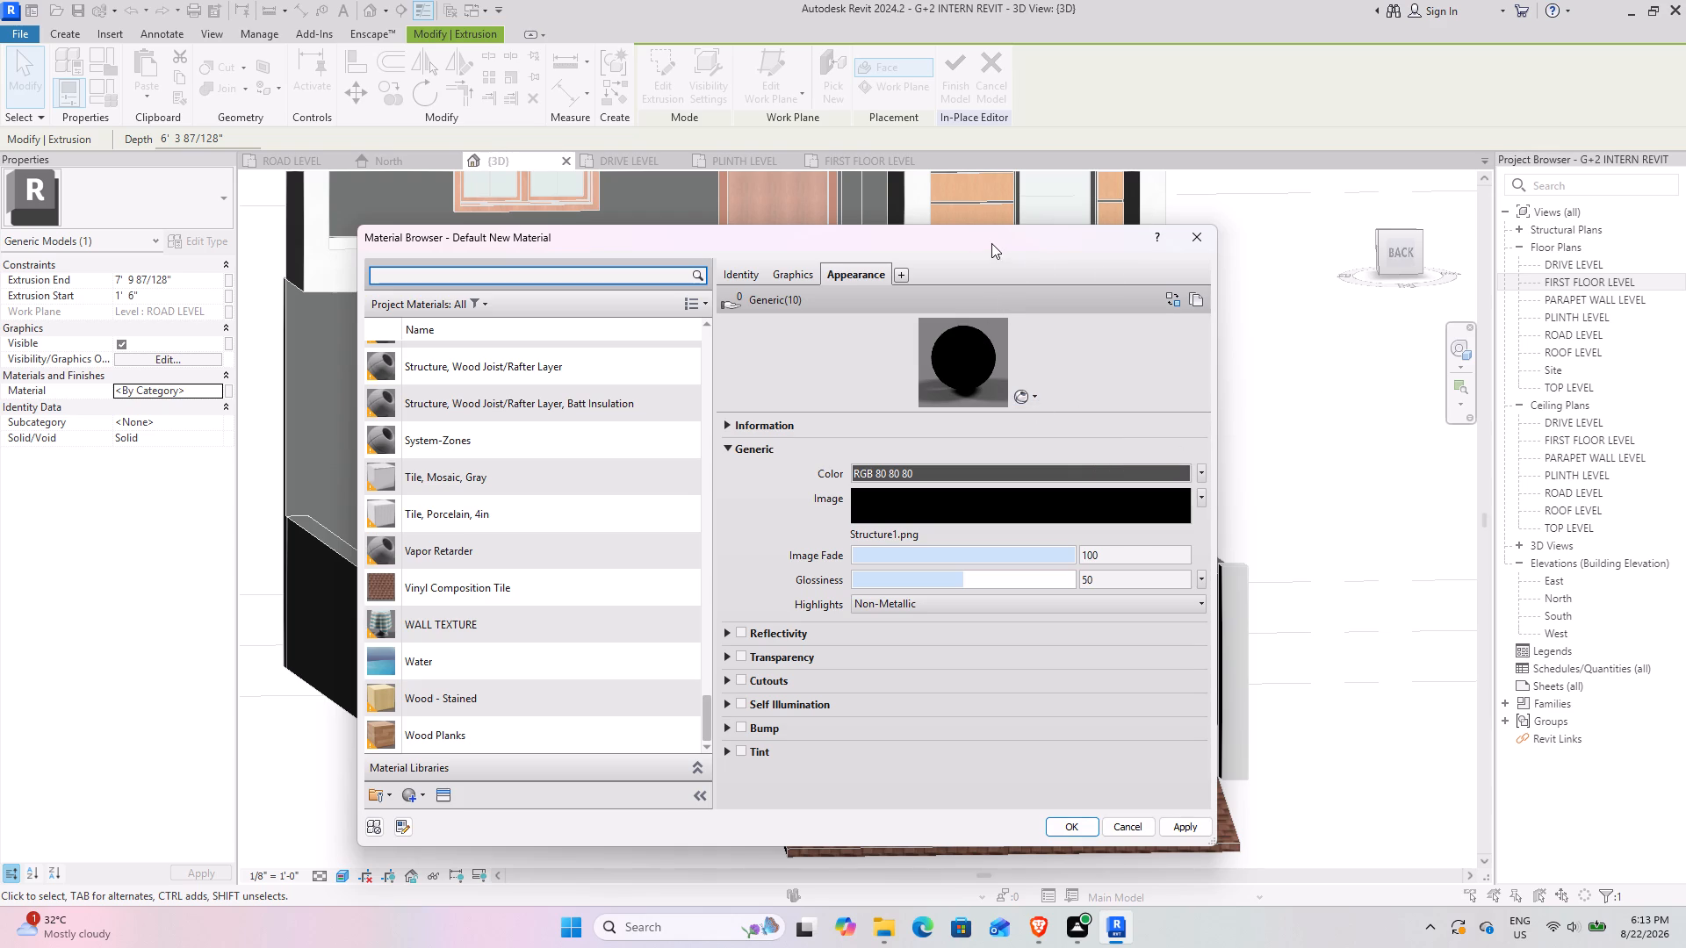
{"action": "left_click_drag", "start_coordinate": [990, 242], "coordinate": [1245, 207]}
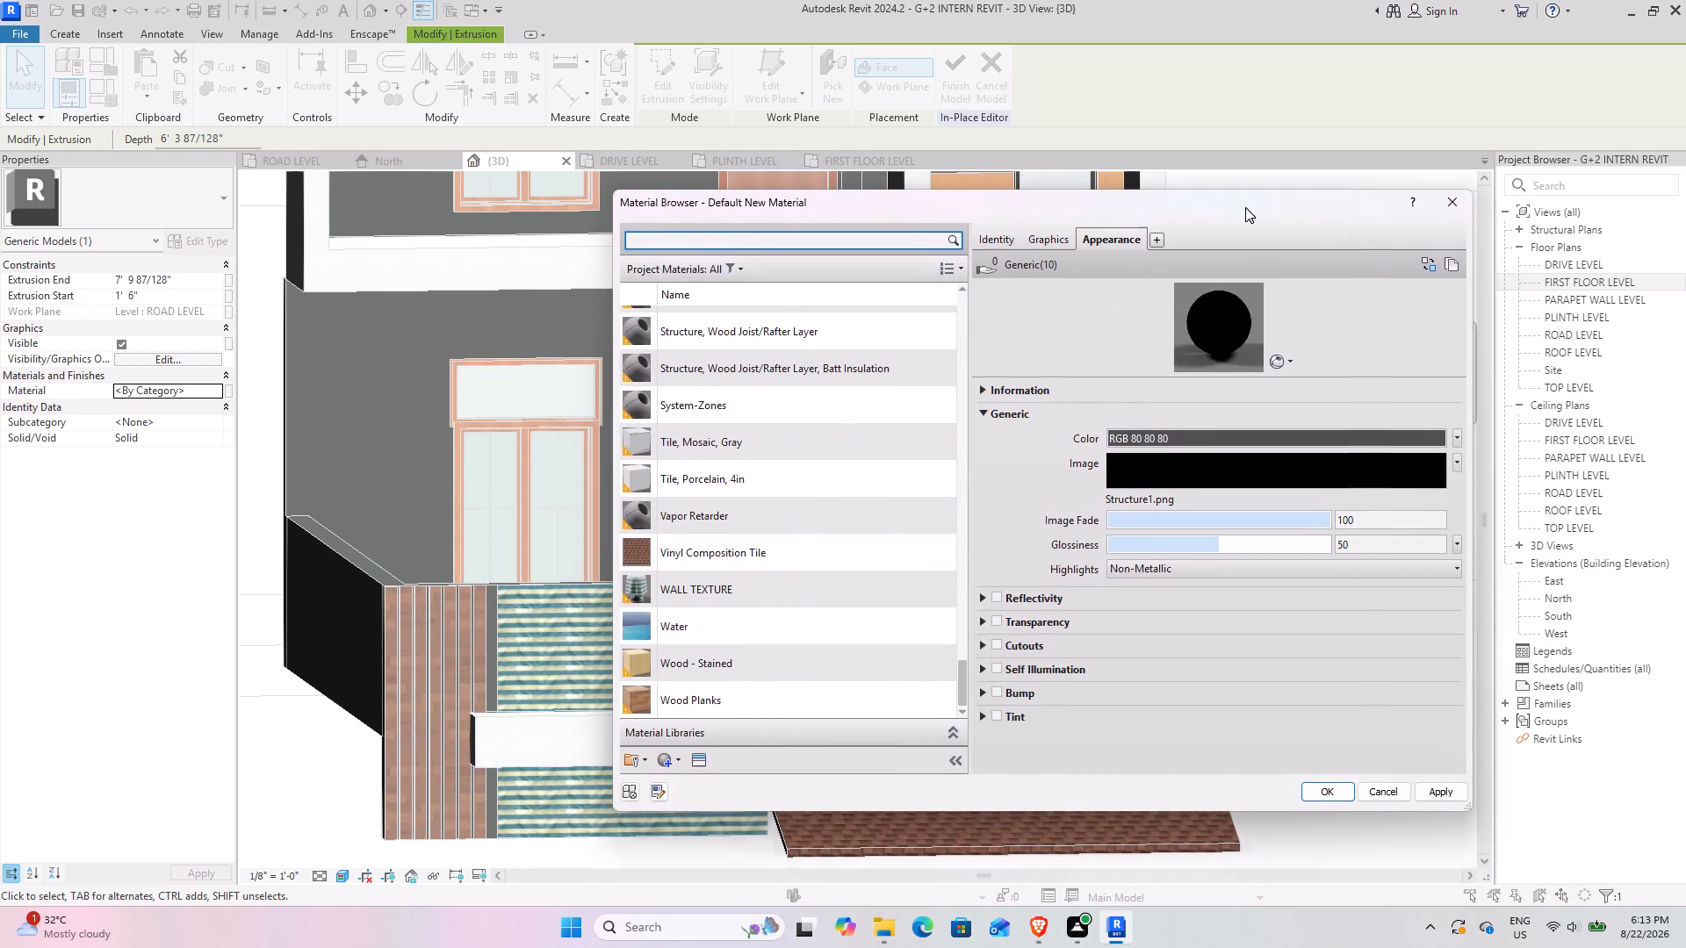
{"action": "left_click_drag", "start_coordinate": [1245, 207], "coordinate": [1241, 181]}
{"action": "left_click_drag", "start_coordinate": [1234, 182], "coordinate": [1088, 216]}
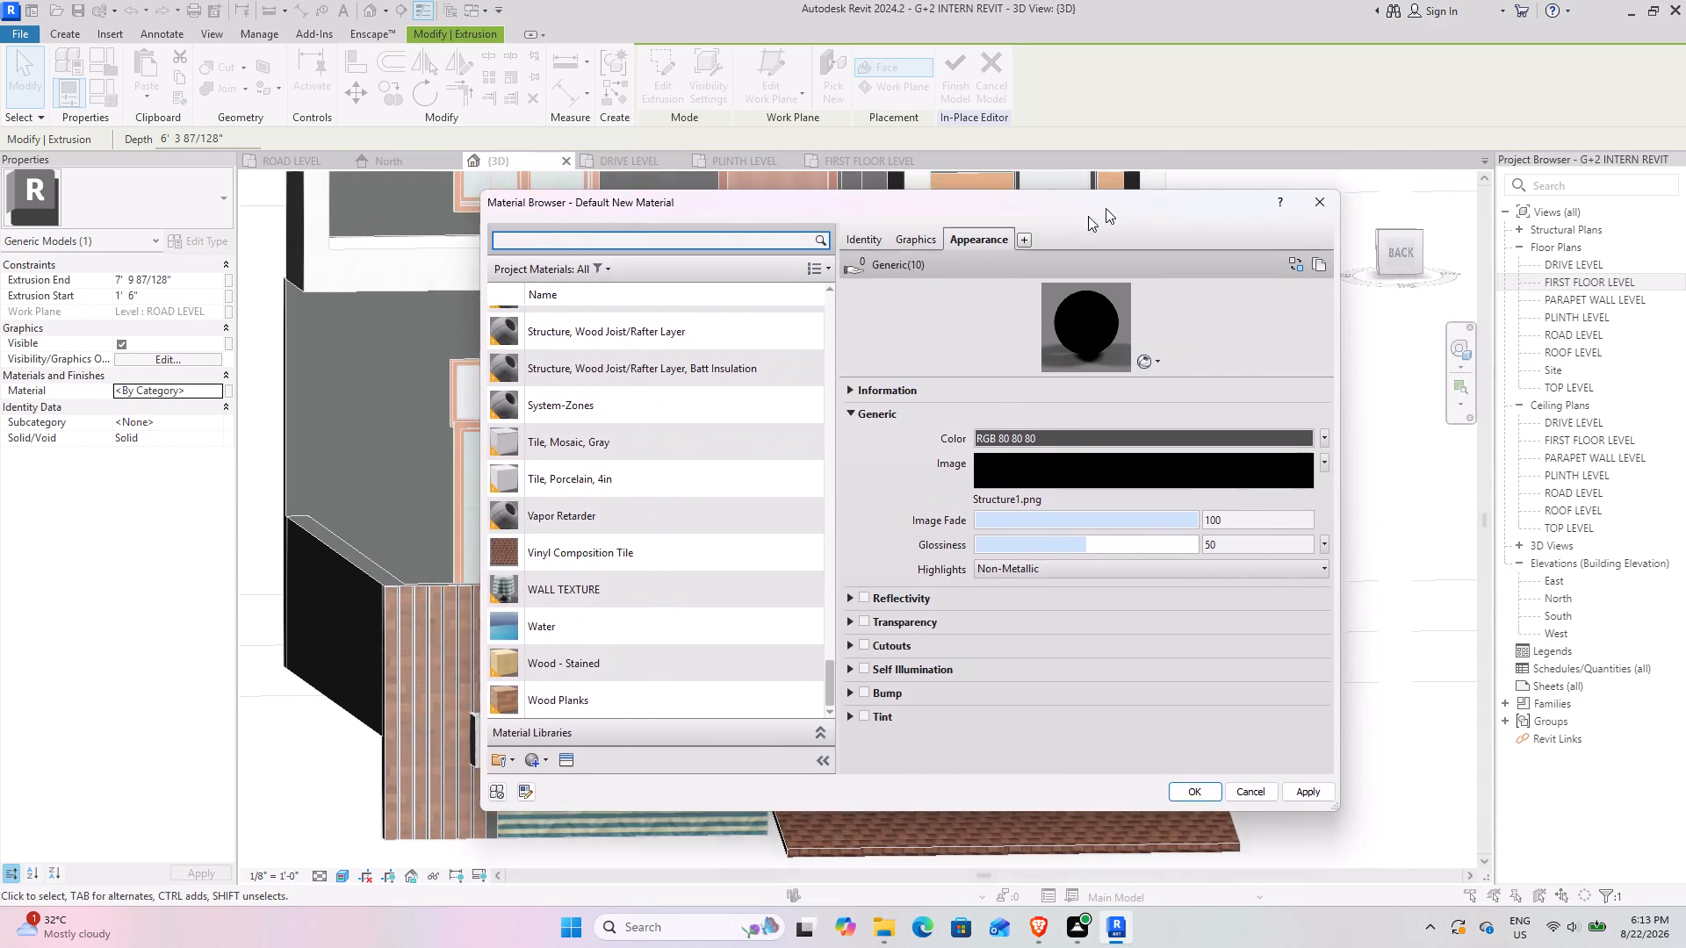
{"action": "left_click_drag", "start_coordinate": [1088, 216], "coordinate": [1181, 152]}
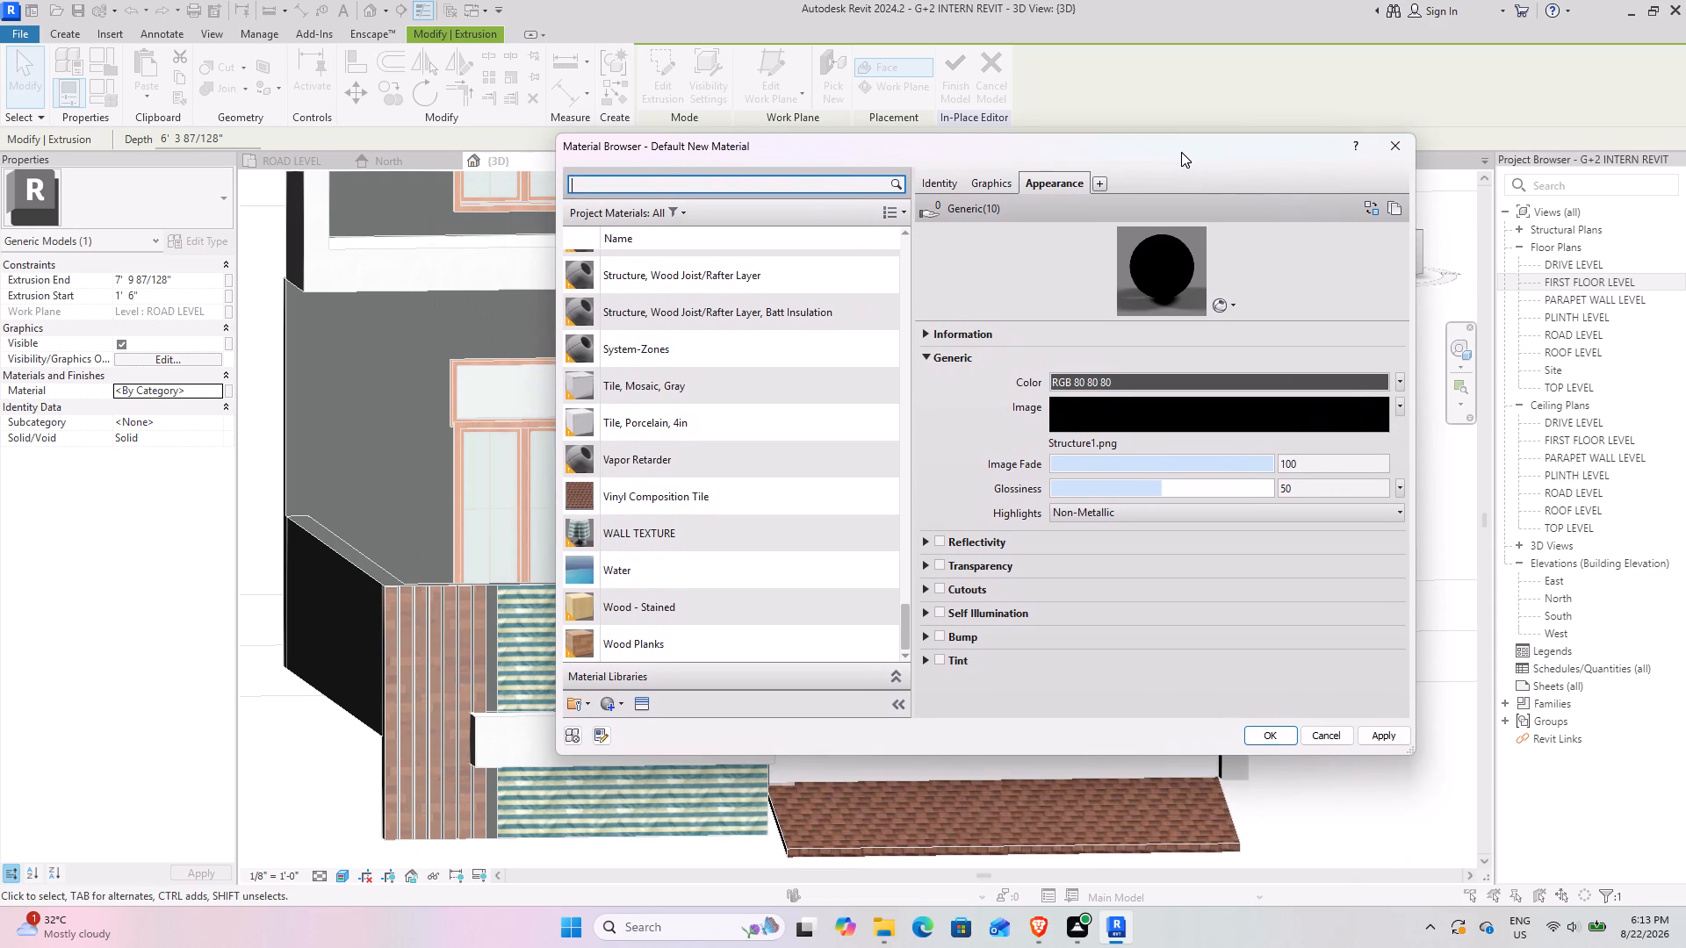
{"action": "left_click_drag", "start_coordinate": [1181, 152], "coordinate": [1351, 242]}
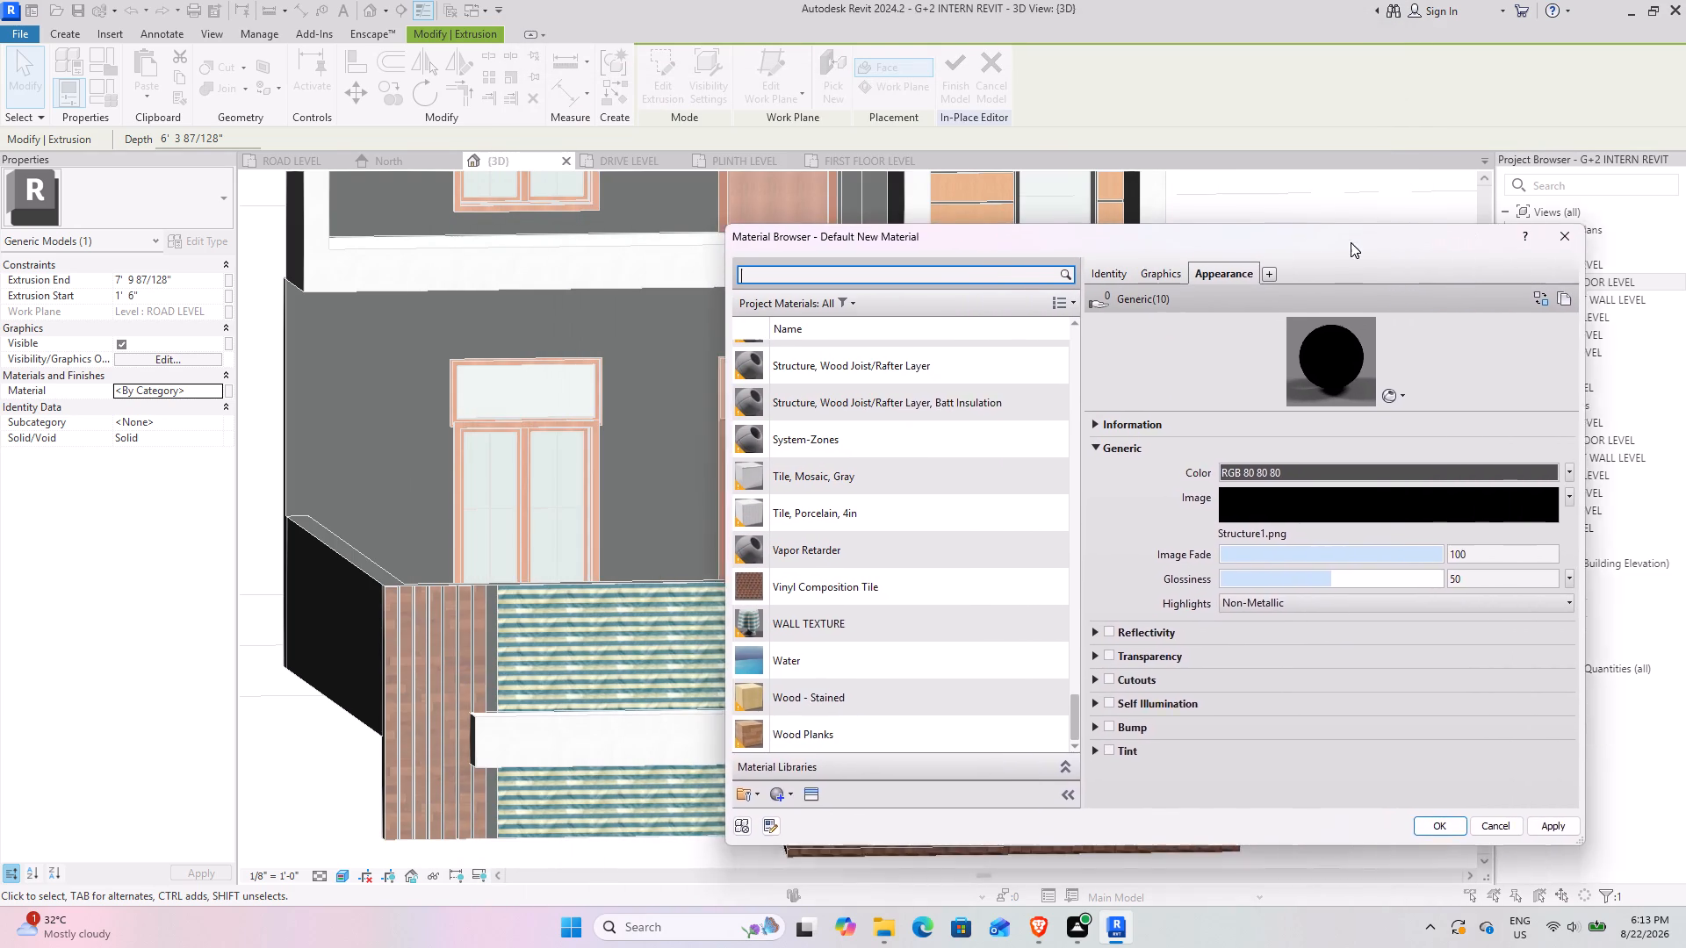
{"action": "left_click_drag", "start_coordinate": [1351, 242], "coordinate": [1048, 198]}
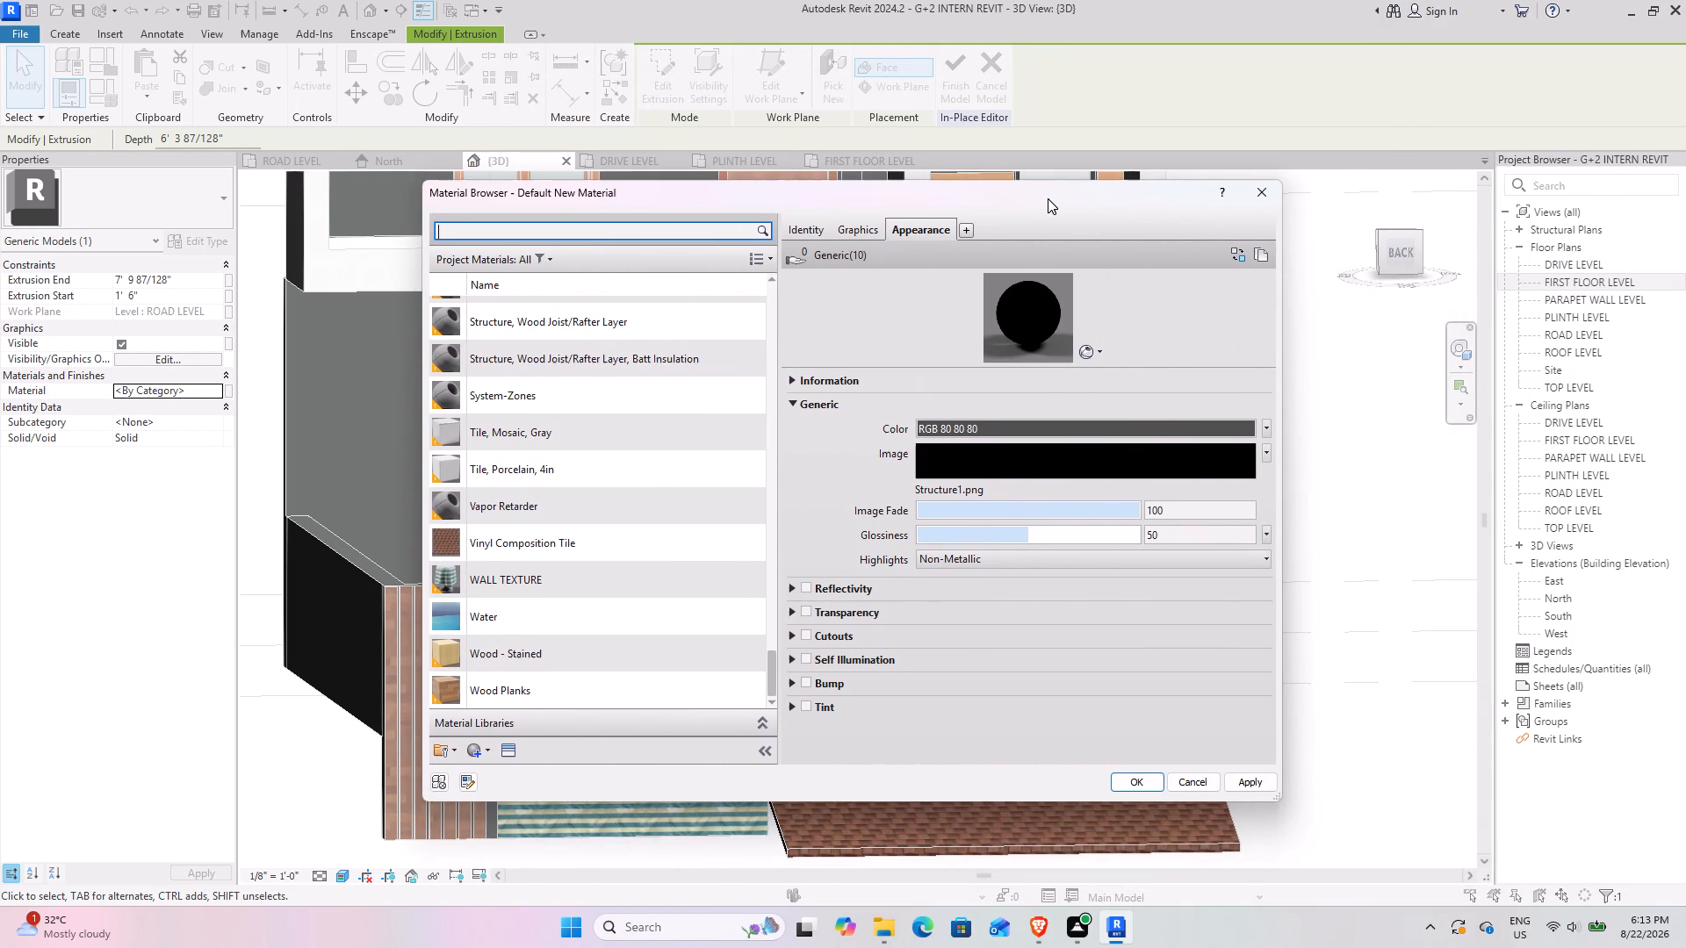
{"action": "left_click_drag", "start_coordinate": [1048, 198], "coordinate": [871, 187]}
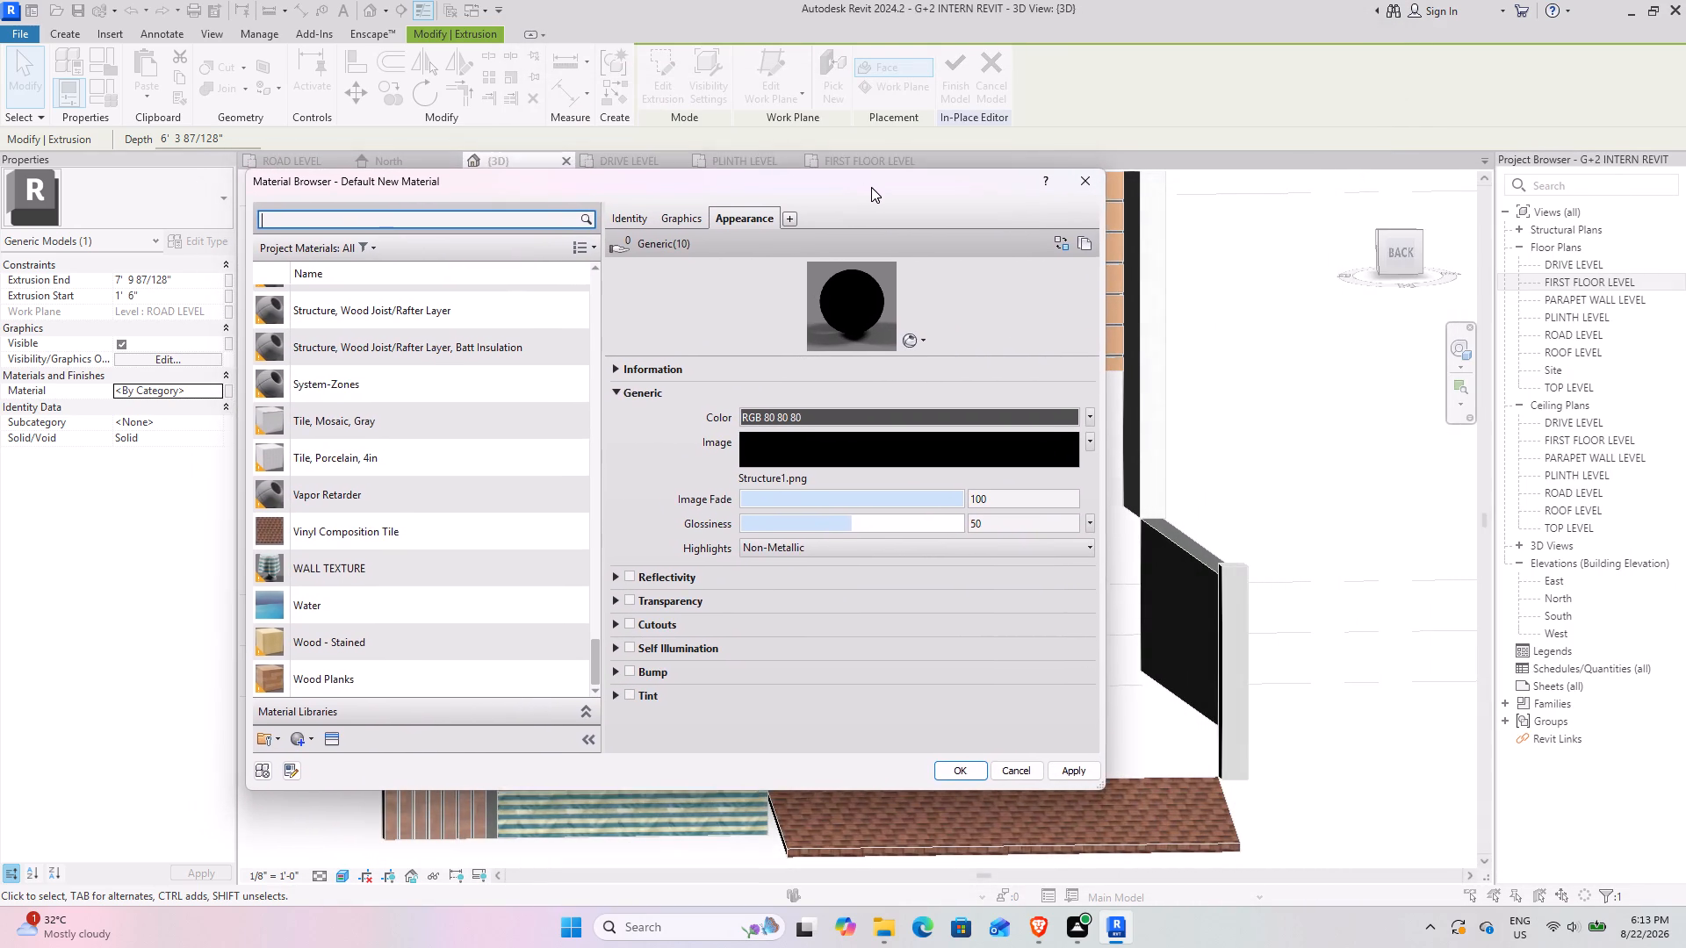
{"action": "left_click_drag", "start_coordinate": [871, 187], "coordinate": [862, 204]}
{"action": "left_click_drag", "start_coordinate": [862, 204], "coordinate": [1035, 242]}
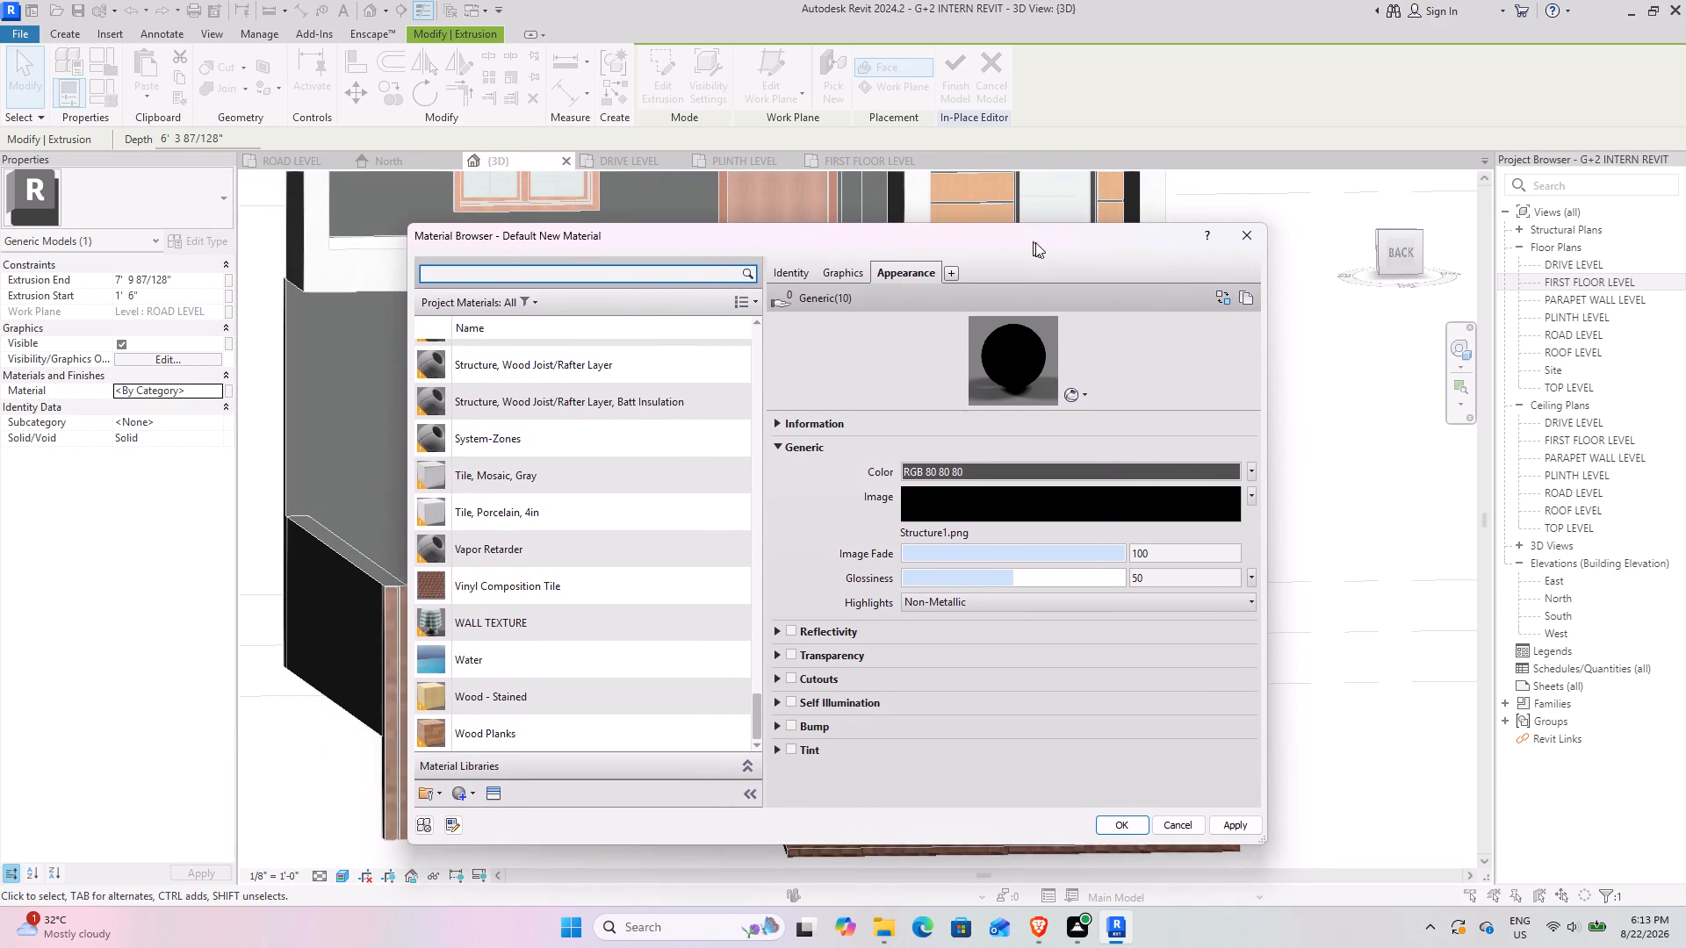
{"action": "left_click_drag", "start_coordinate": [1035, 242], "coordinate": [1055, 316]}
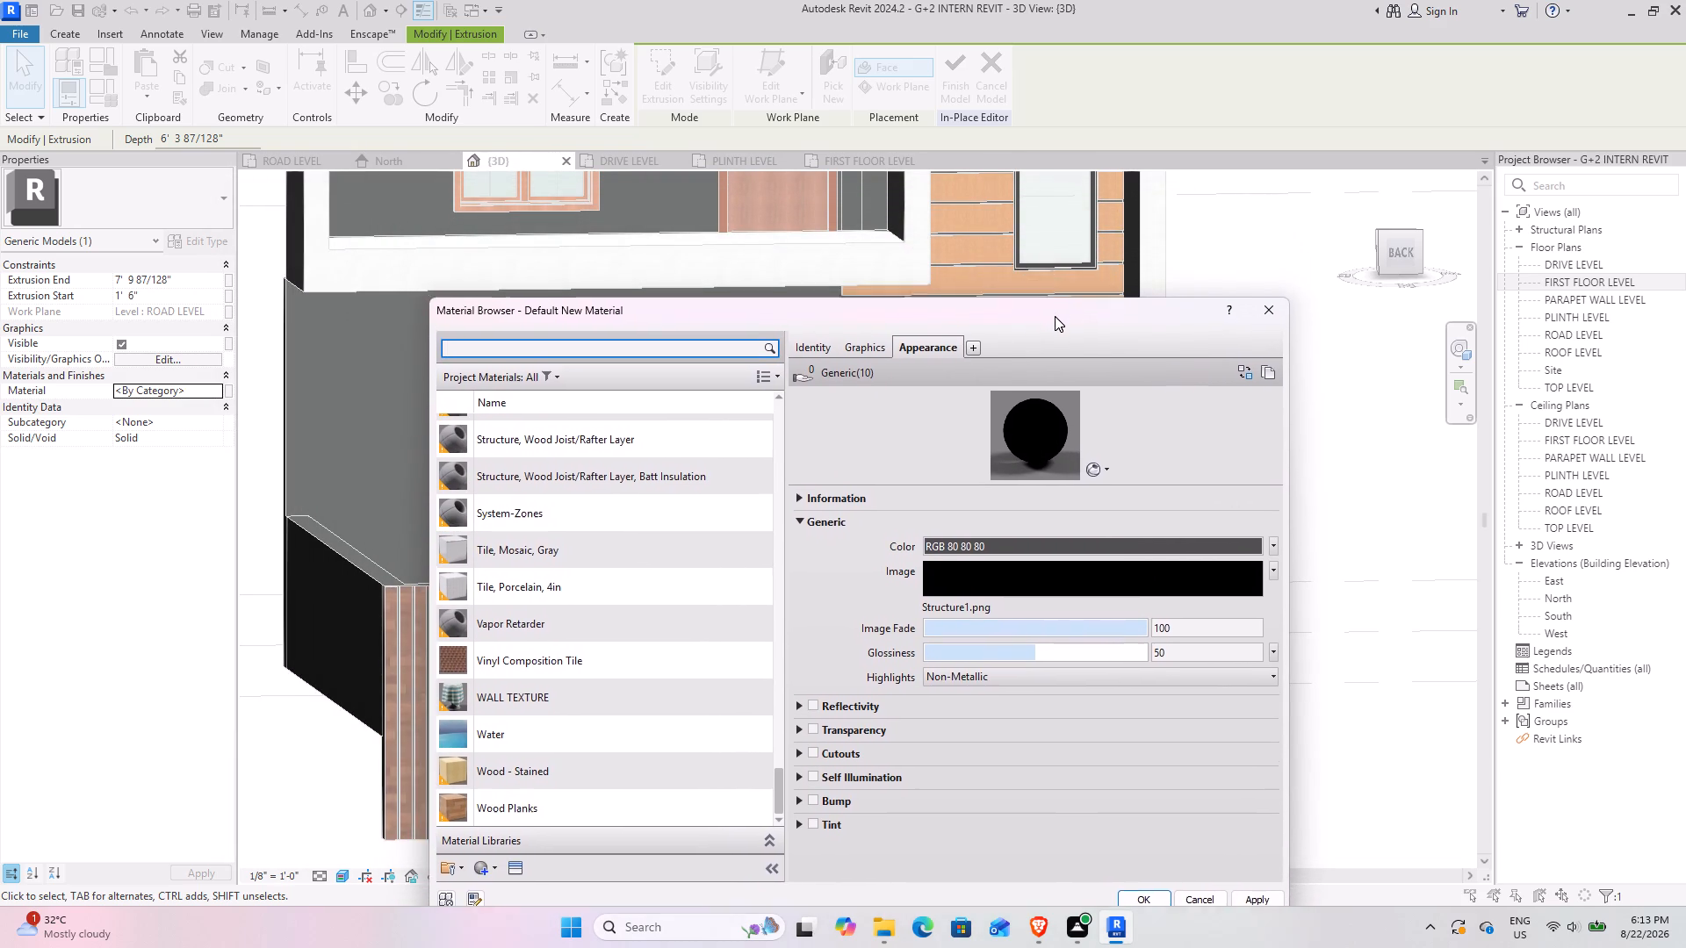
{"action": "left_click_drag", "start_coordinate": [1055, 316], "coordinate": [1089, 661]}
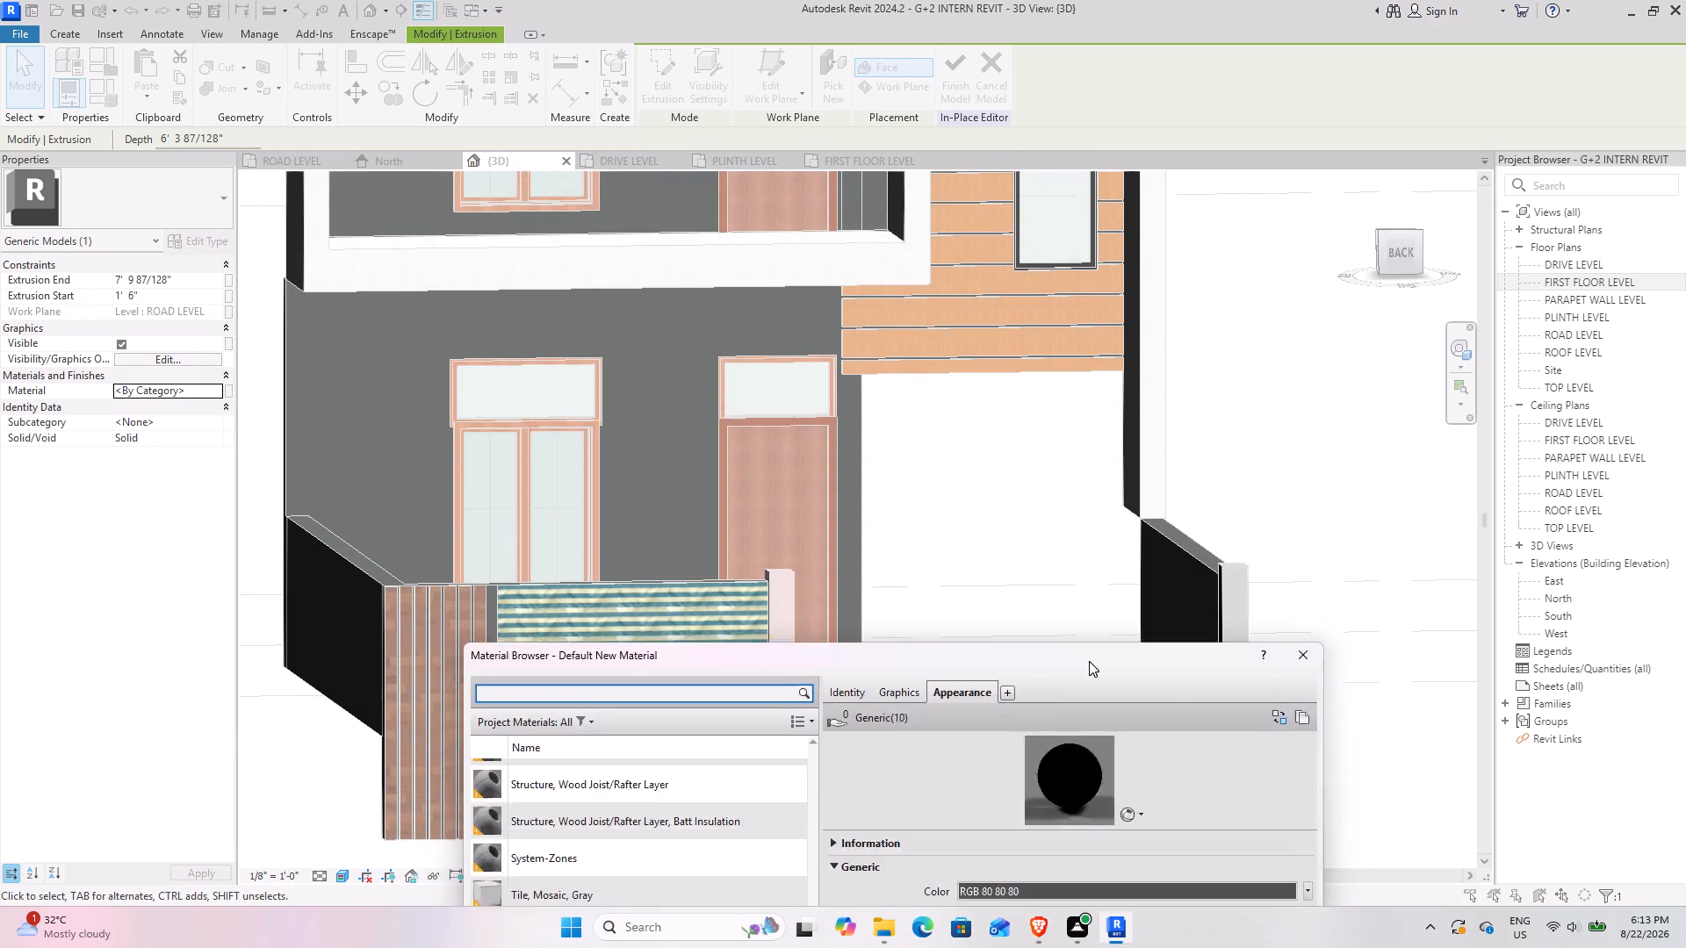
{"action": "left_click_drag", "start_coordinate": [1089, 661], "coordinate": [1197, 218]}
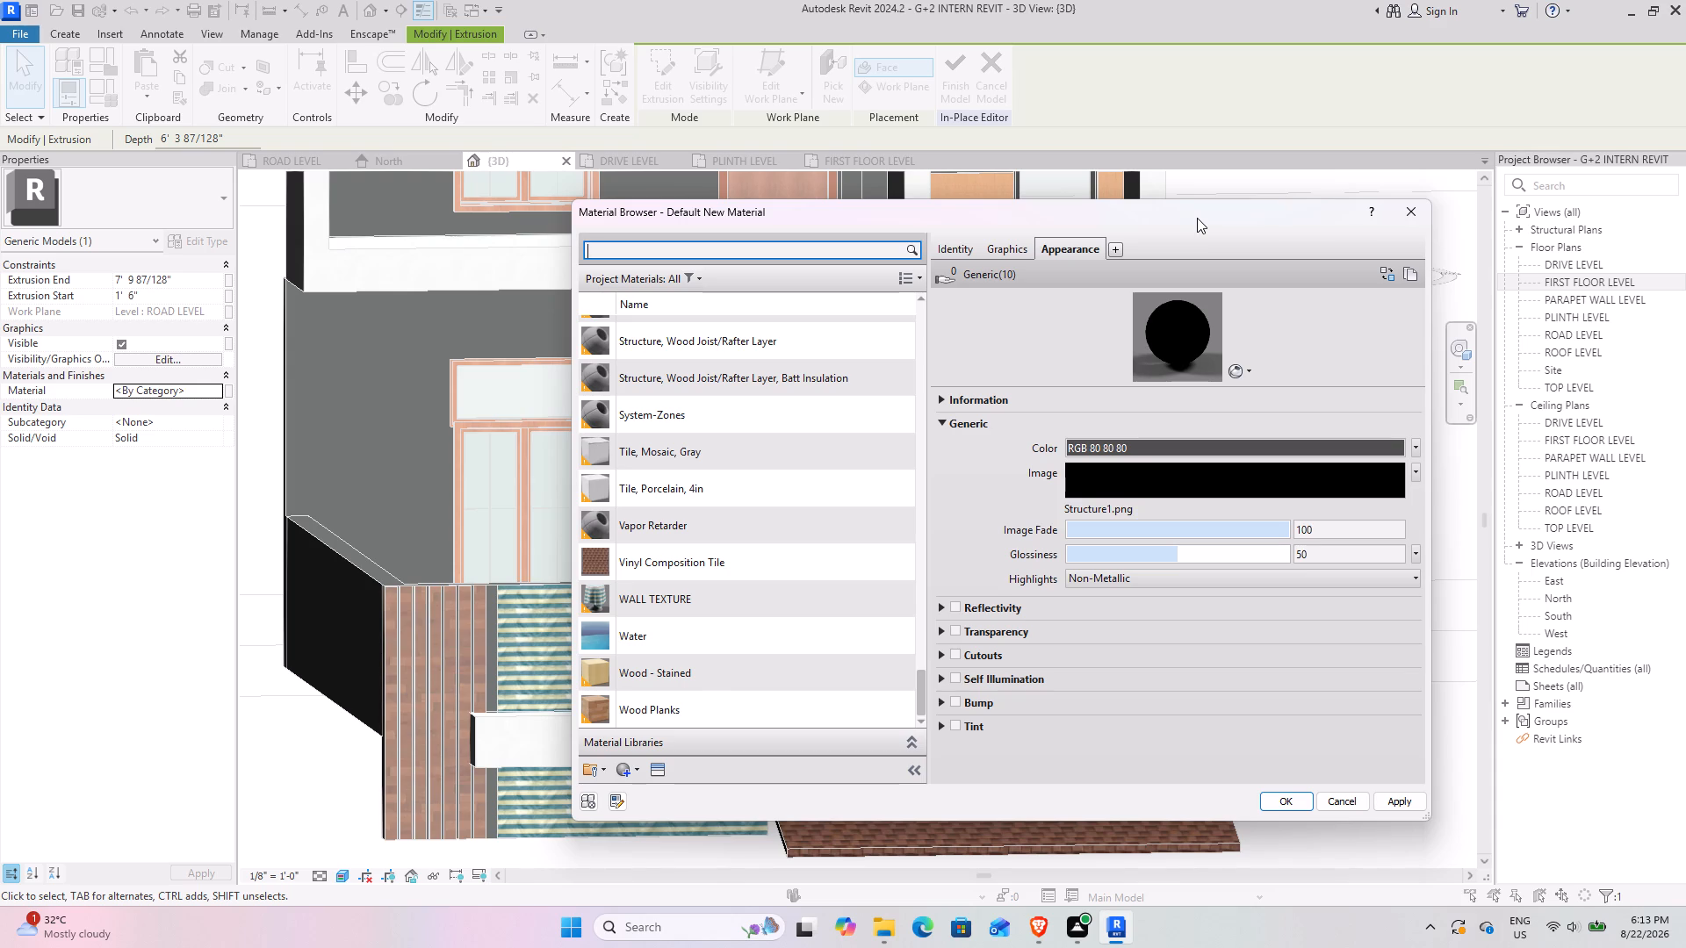
Set the display brightness to about 4 in the Windows quick settings.
{"action": "left_click", "coordinate": [1601, 945]}
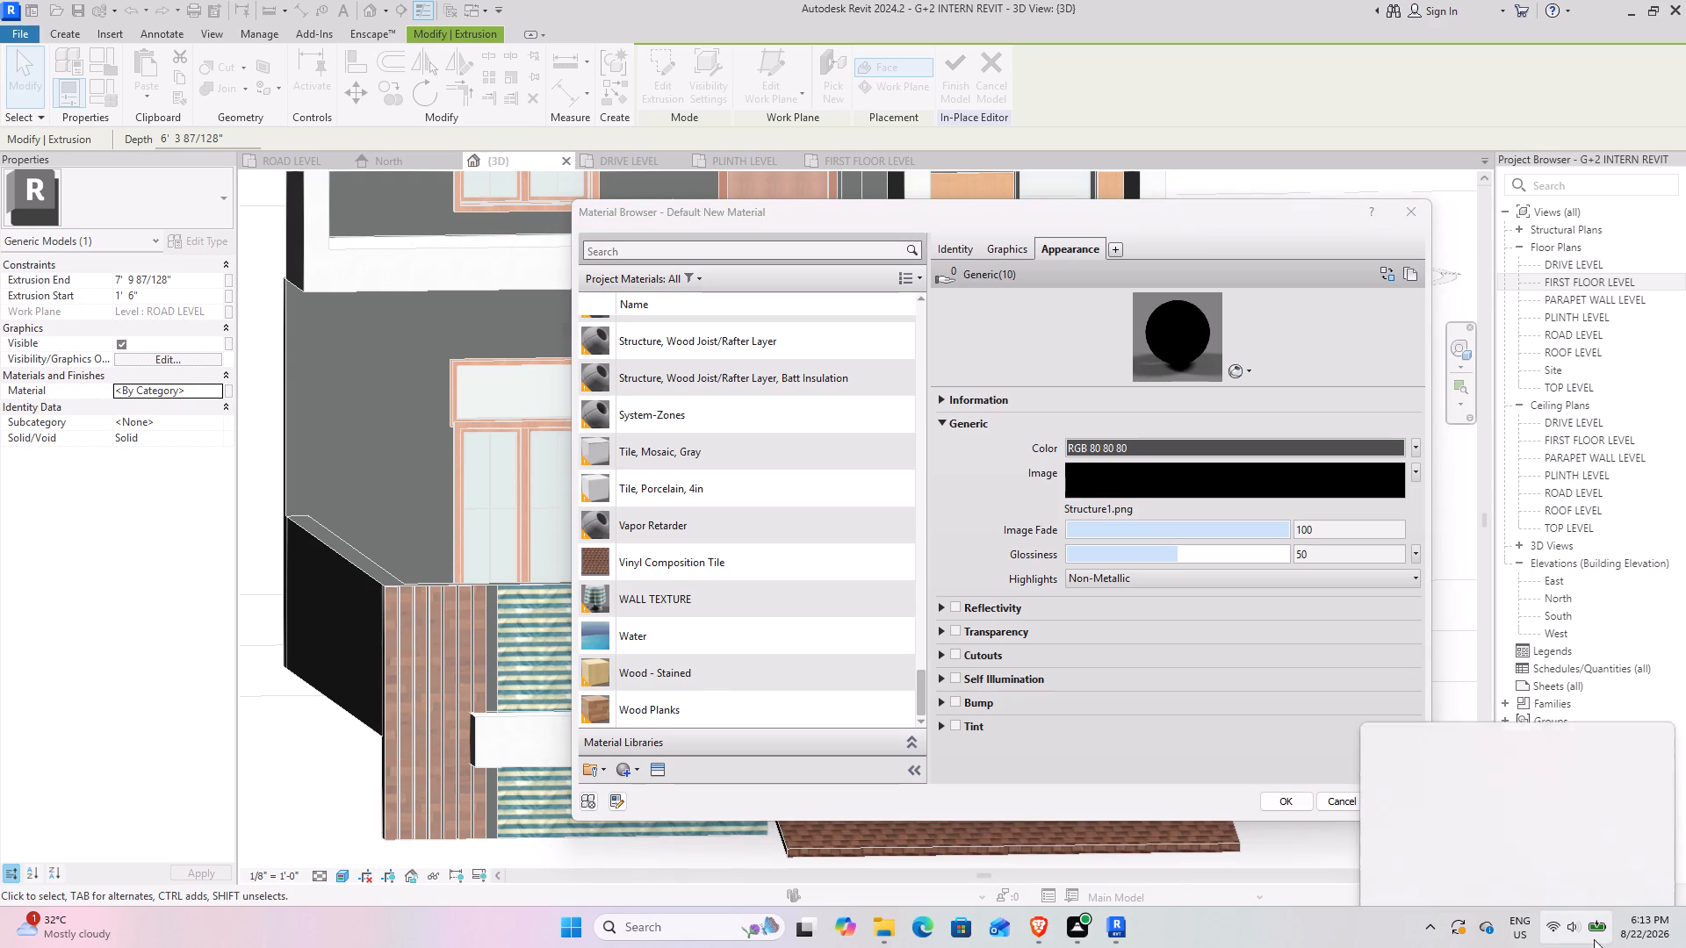
{"action": "left_click", "coordinate": [1425, 774]}
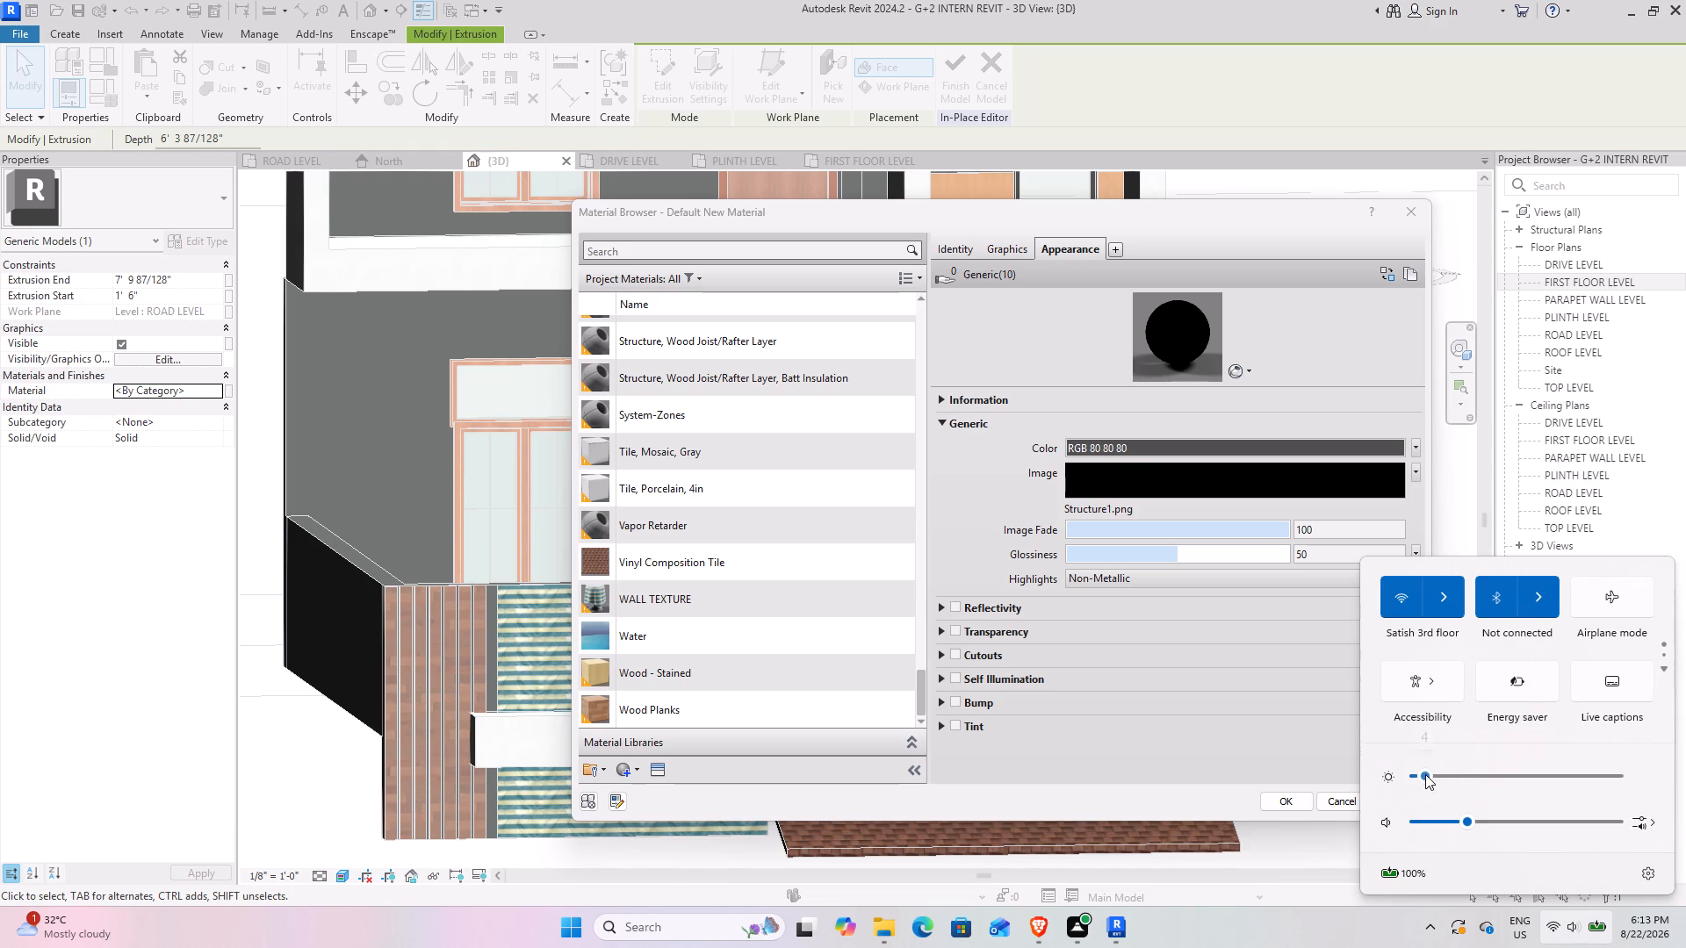
{"action": "left_click", "coordinate": [1077, 843]}
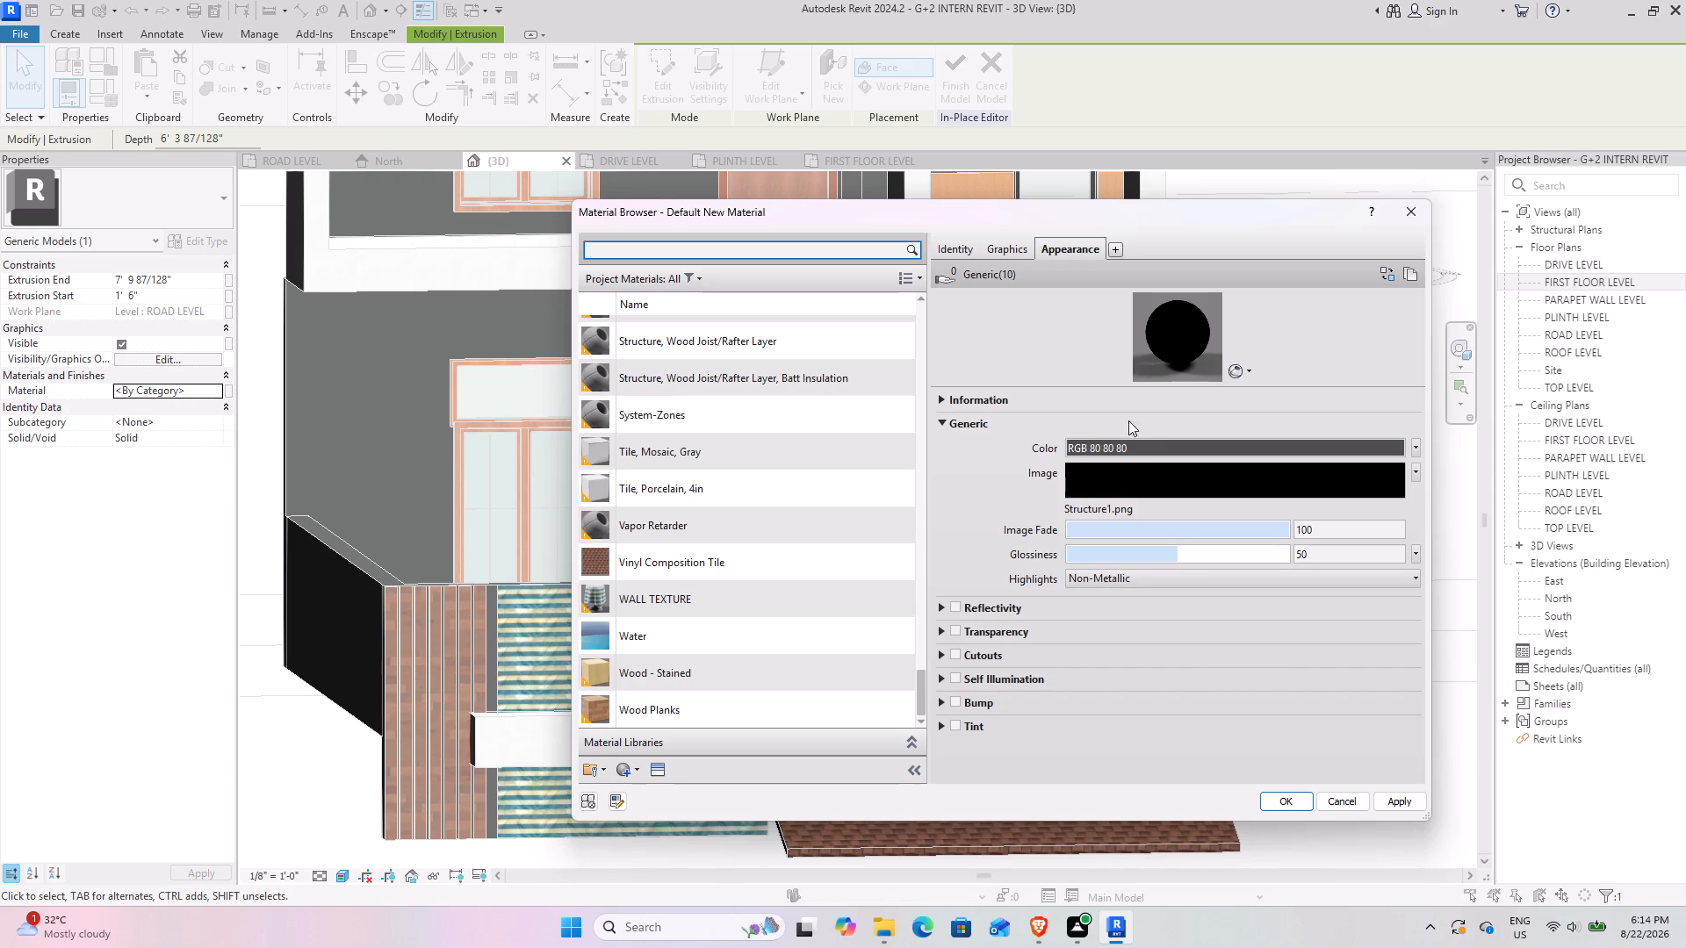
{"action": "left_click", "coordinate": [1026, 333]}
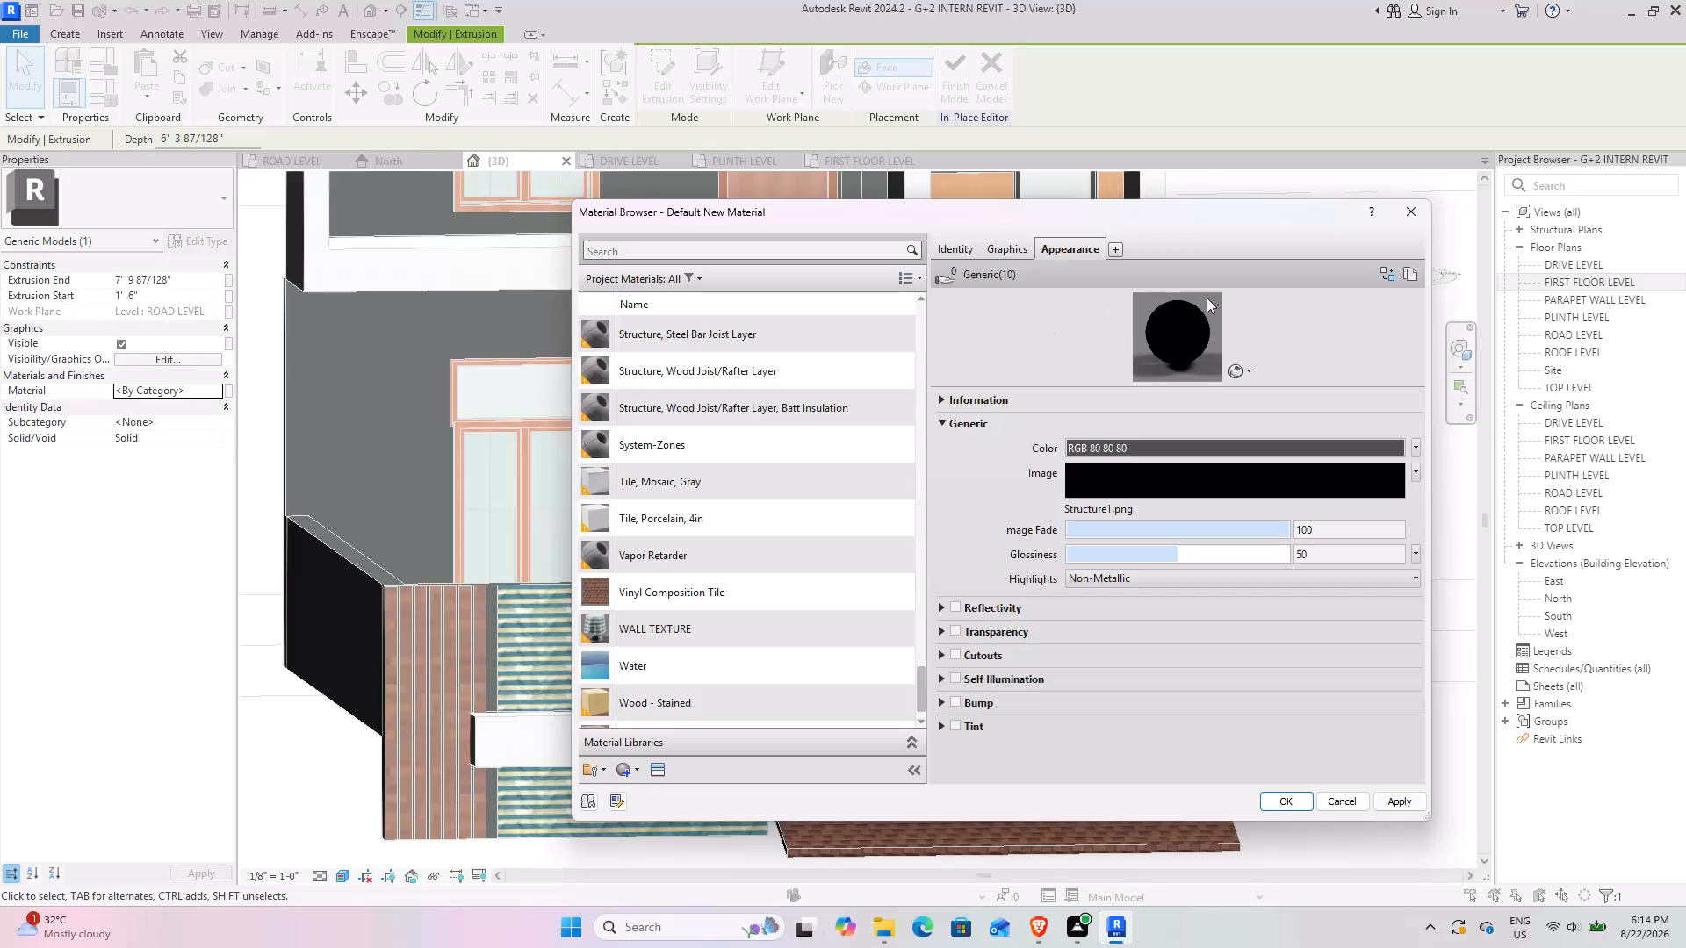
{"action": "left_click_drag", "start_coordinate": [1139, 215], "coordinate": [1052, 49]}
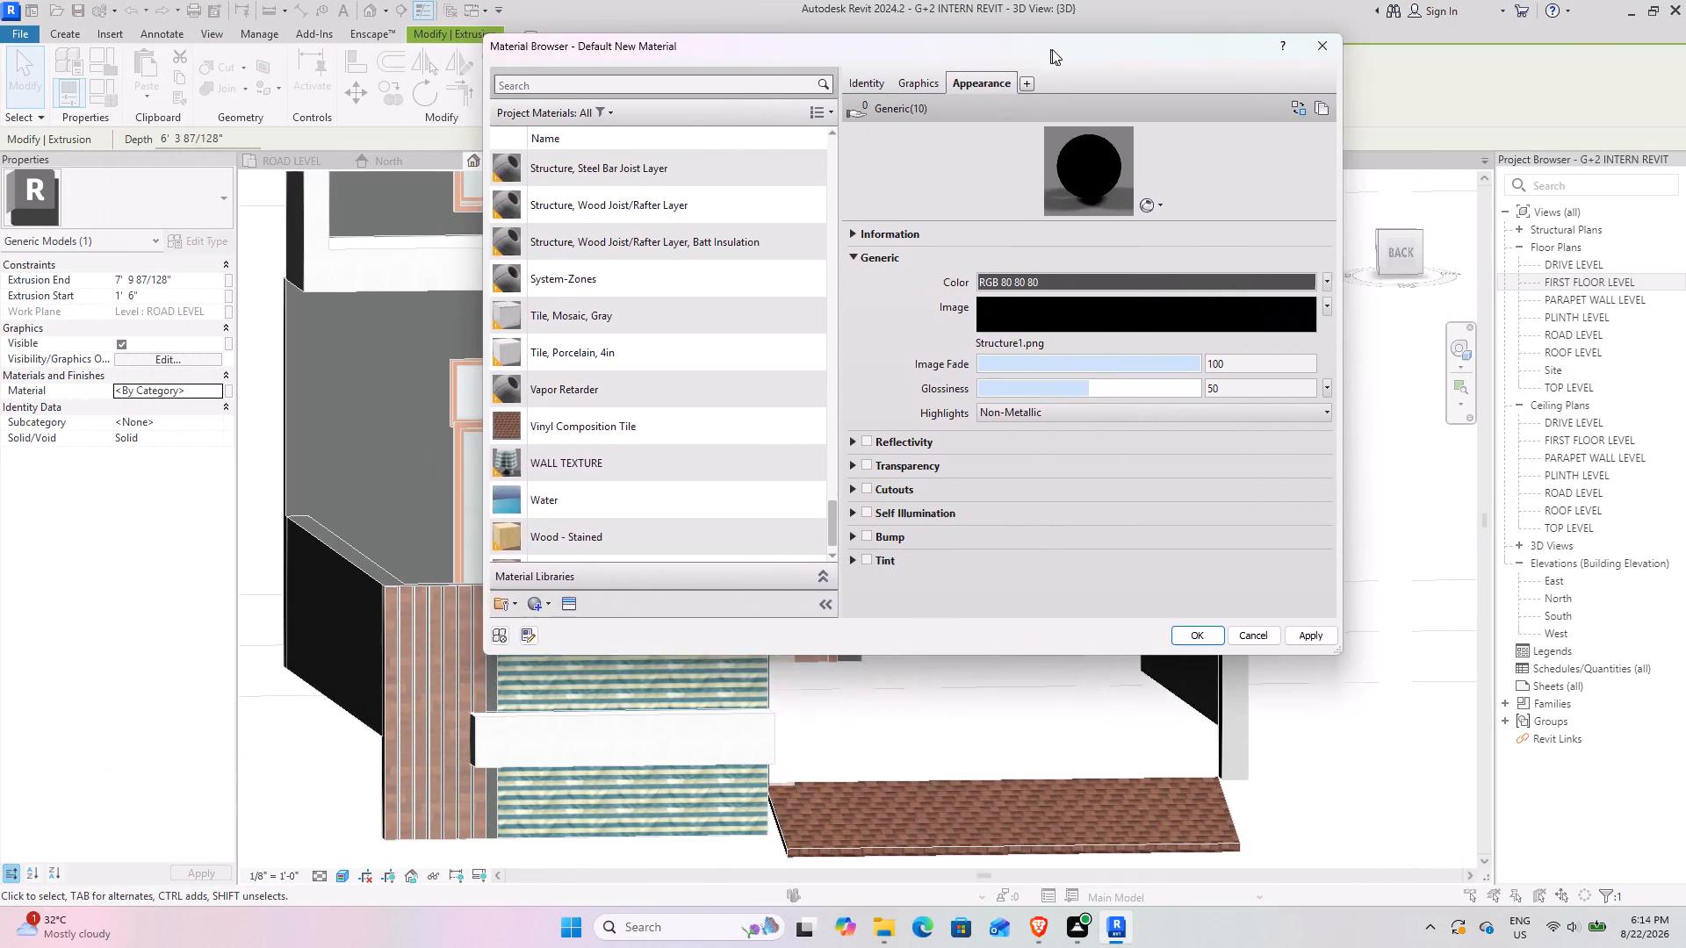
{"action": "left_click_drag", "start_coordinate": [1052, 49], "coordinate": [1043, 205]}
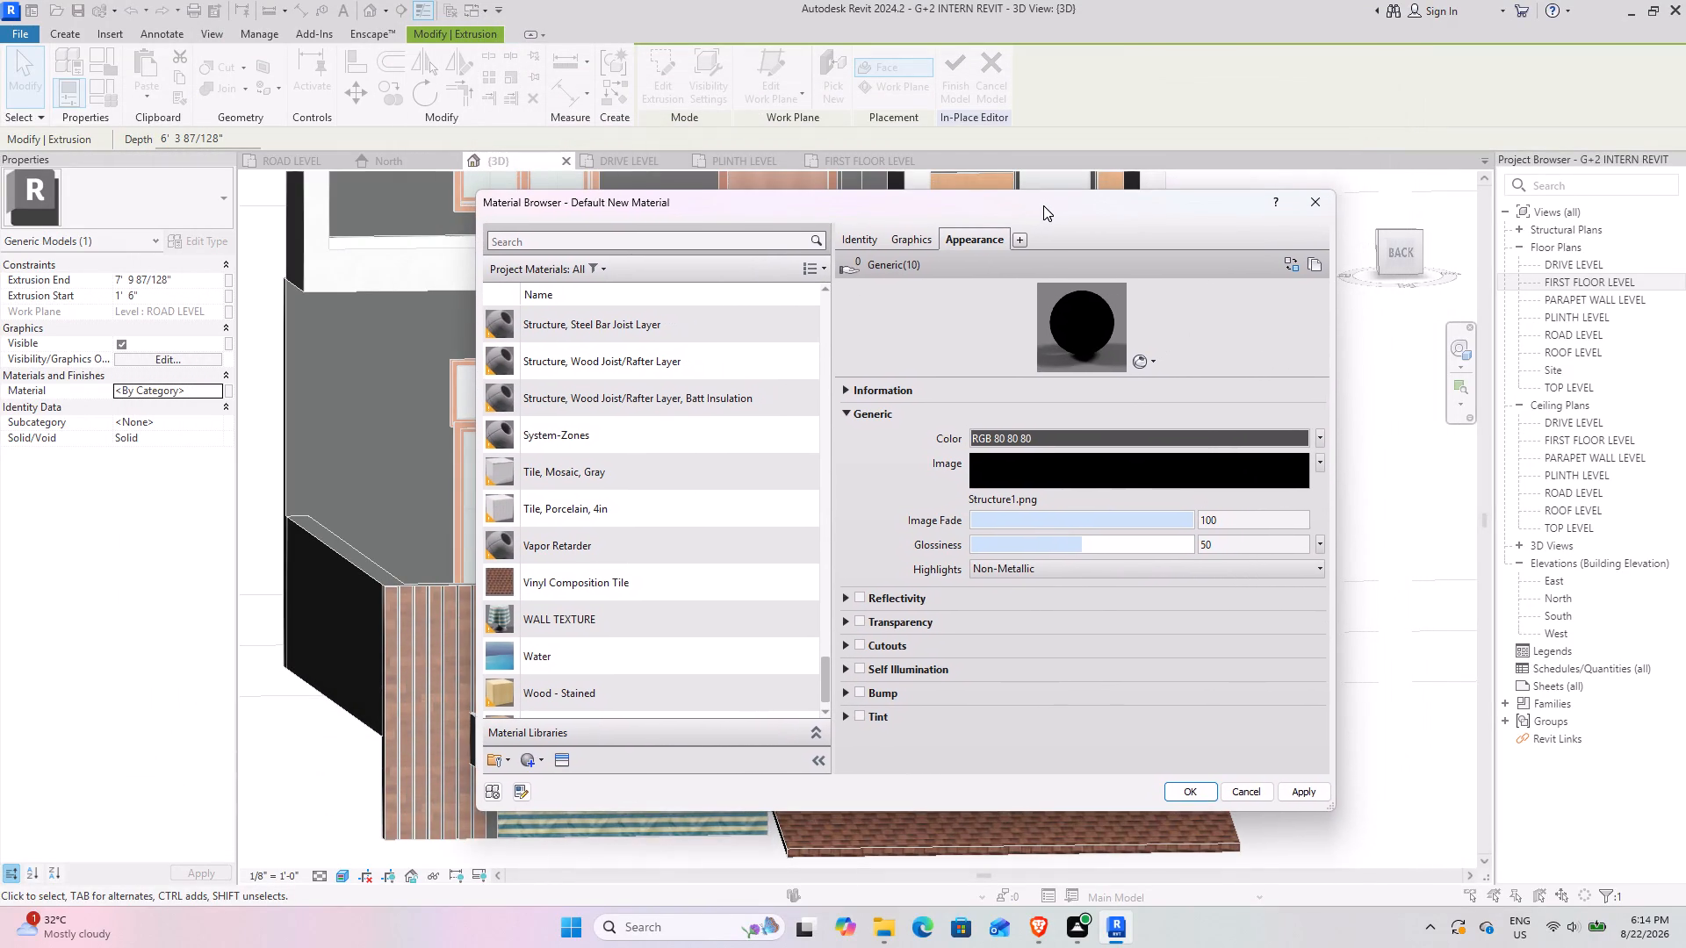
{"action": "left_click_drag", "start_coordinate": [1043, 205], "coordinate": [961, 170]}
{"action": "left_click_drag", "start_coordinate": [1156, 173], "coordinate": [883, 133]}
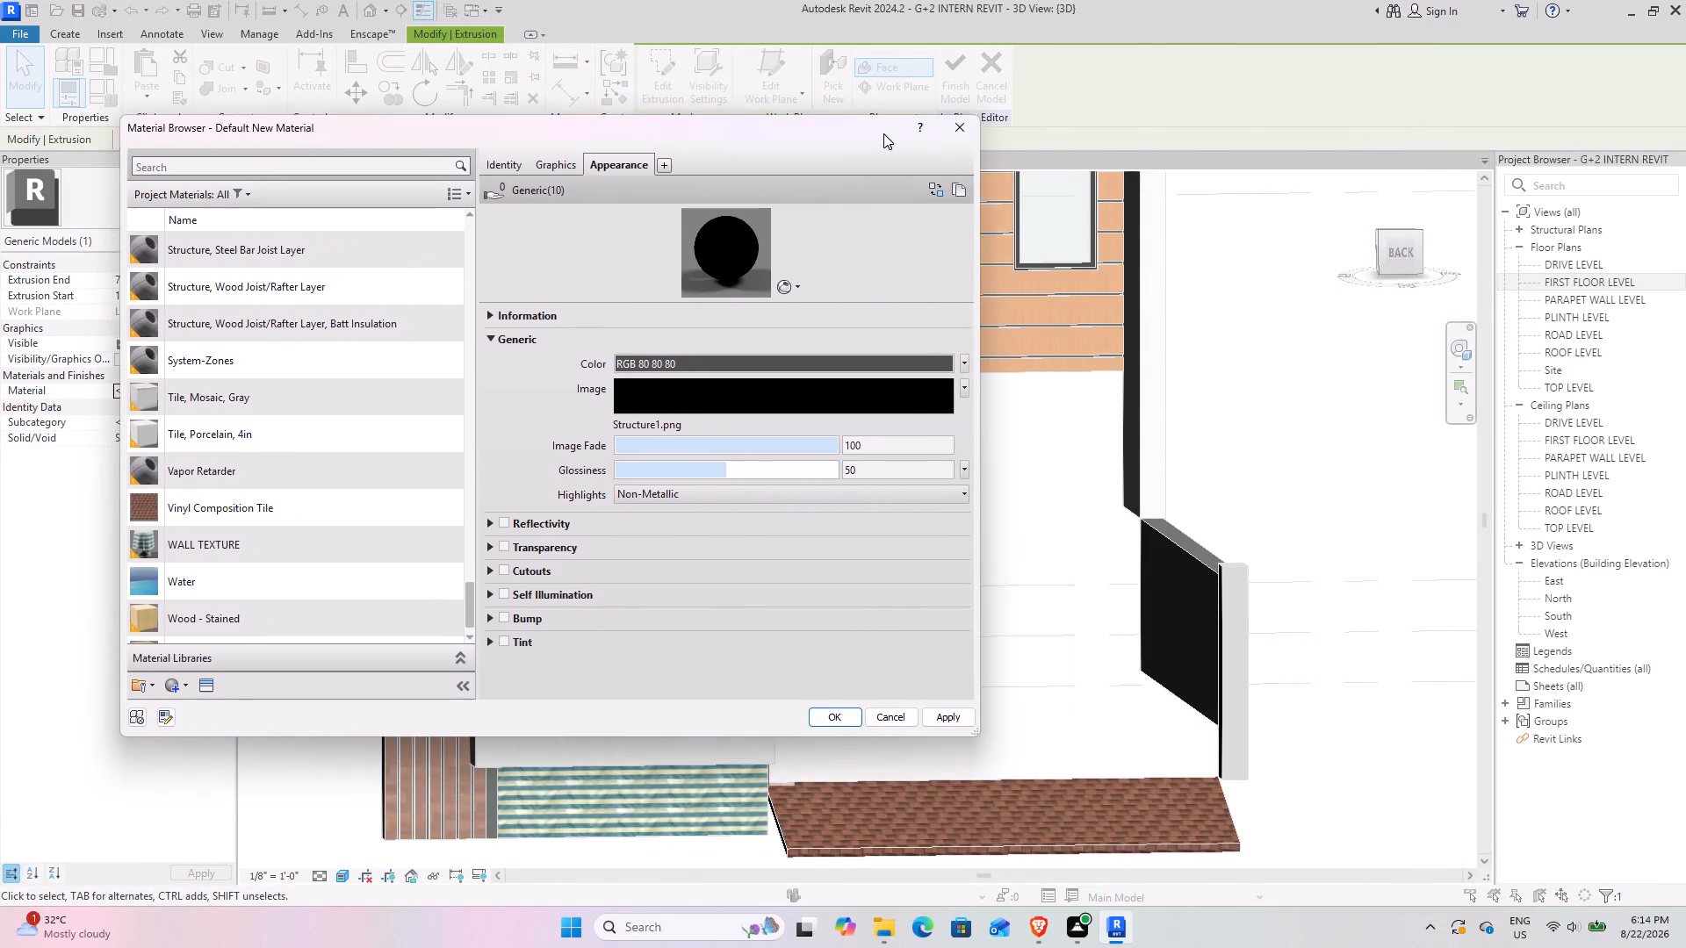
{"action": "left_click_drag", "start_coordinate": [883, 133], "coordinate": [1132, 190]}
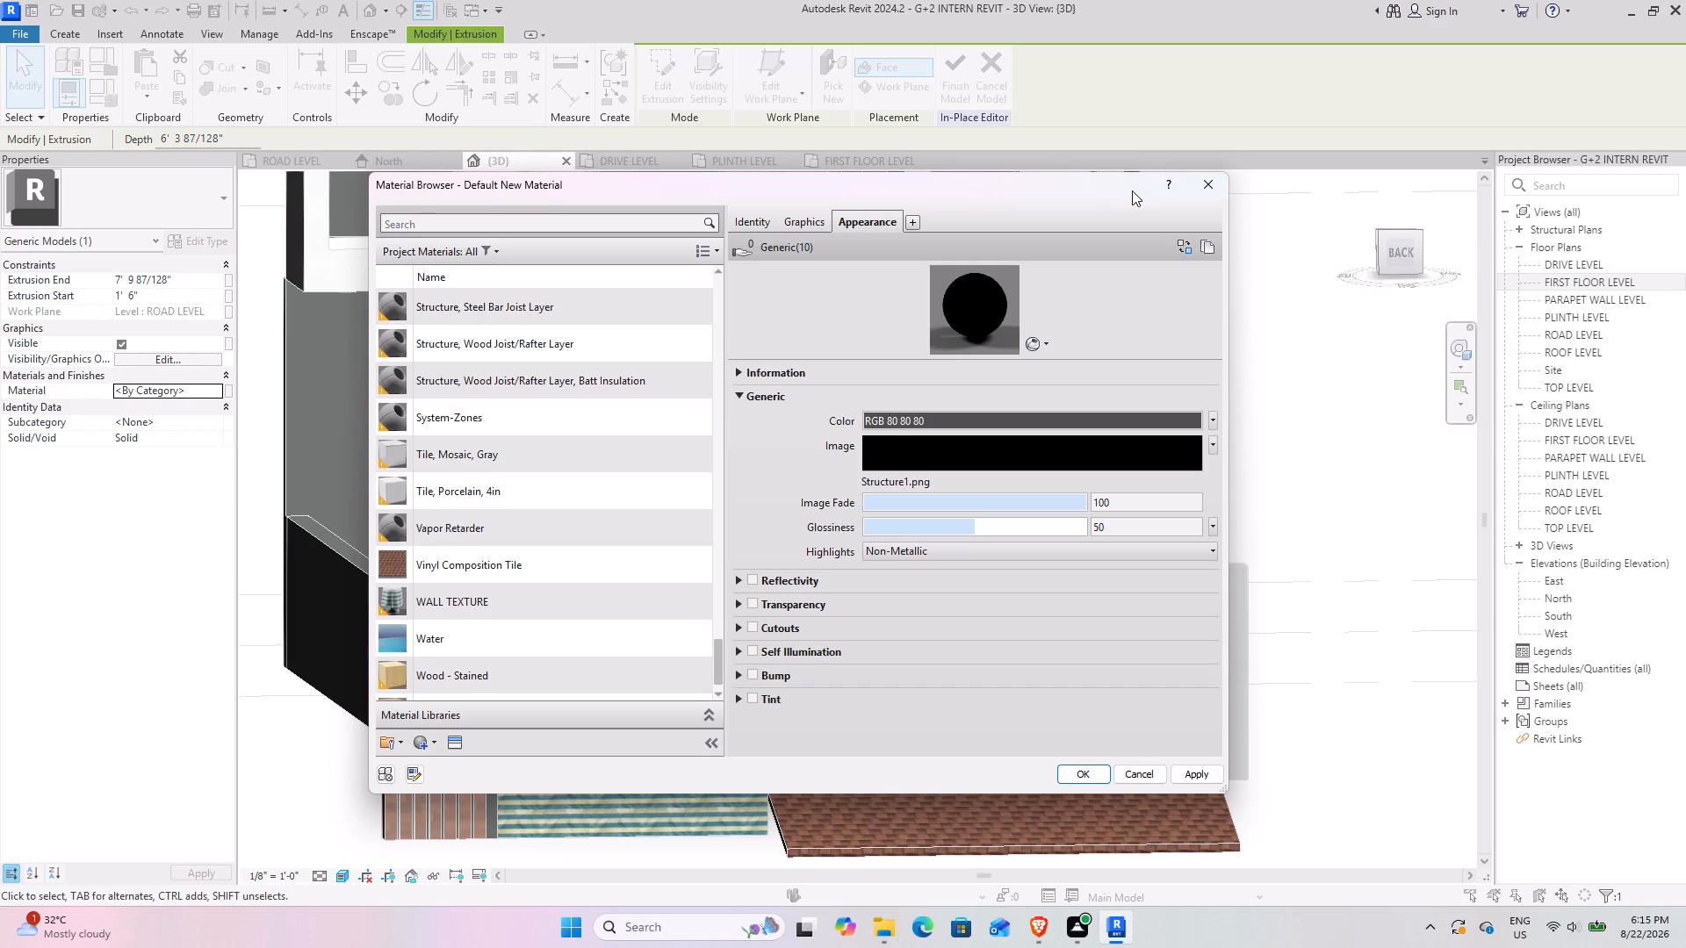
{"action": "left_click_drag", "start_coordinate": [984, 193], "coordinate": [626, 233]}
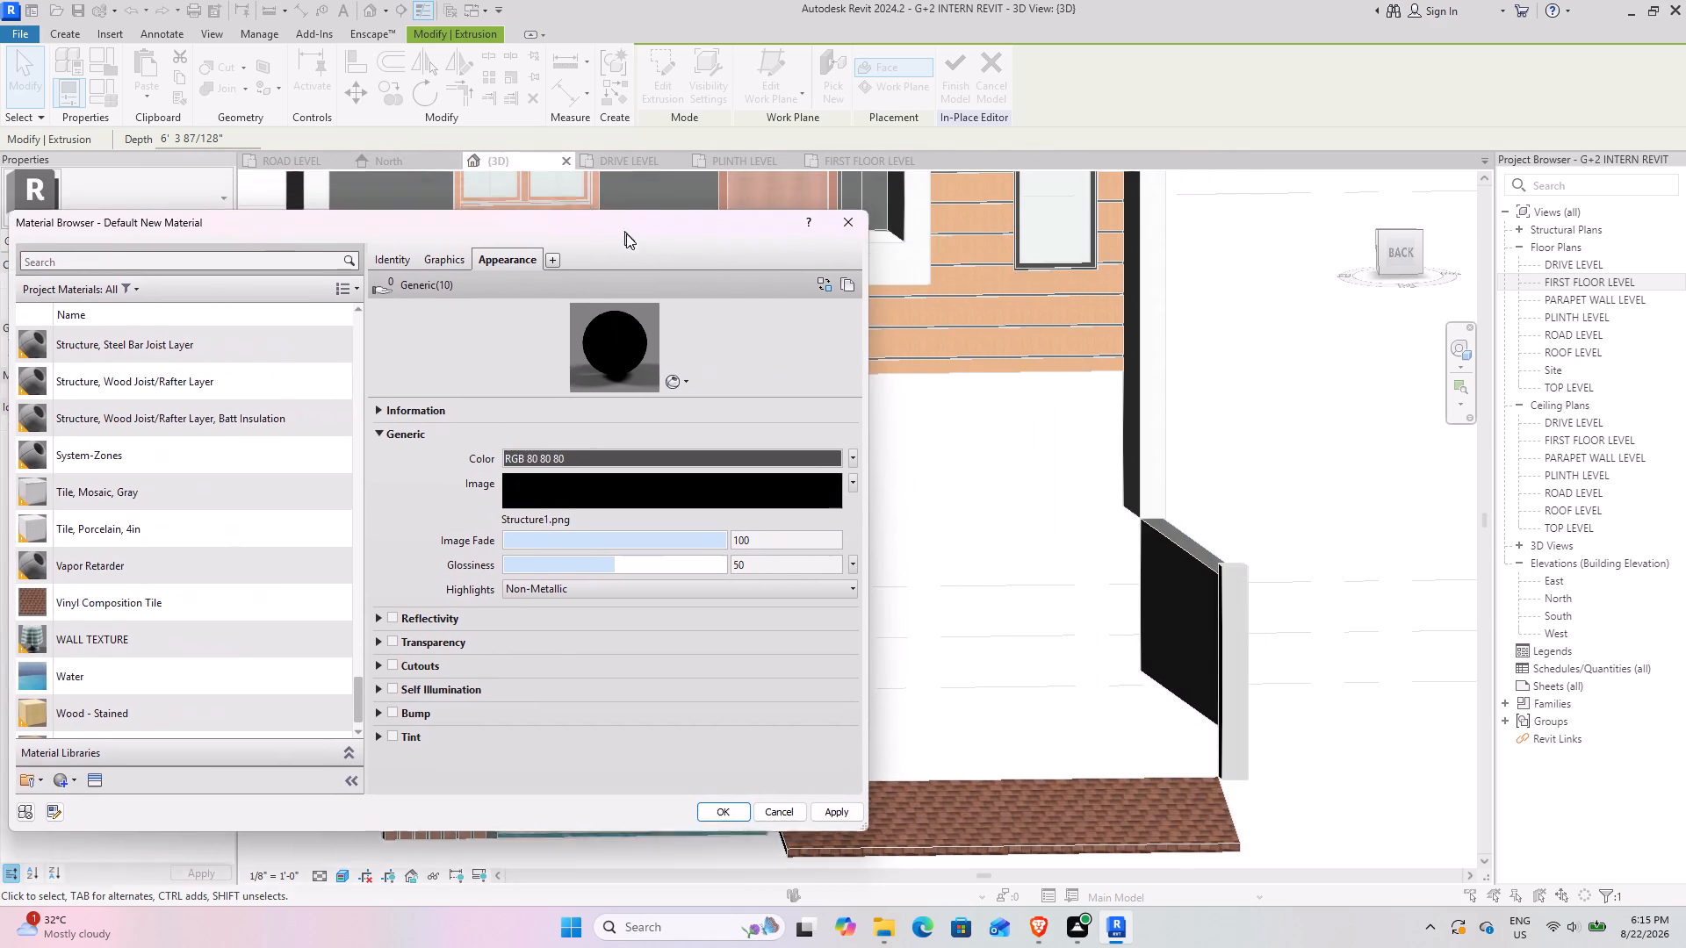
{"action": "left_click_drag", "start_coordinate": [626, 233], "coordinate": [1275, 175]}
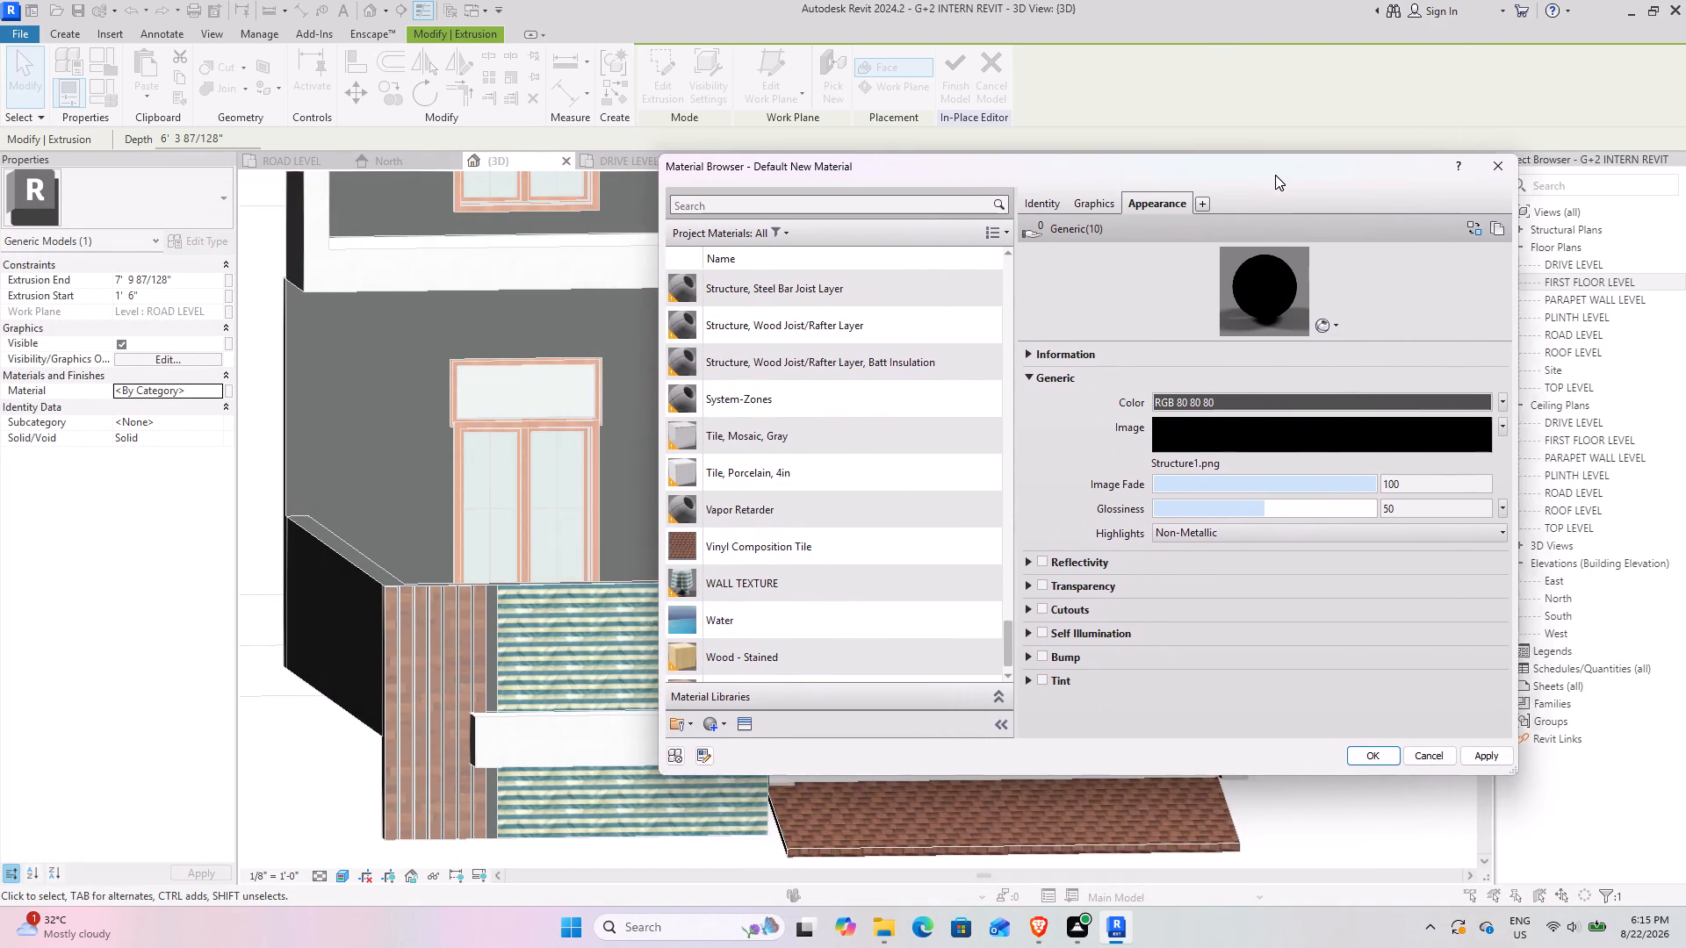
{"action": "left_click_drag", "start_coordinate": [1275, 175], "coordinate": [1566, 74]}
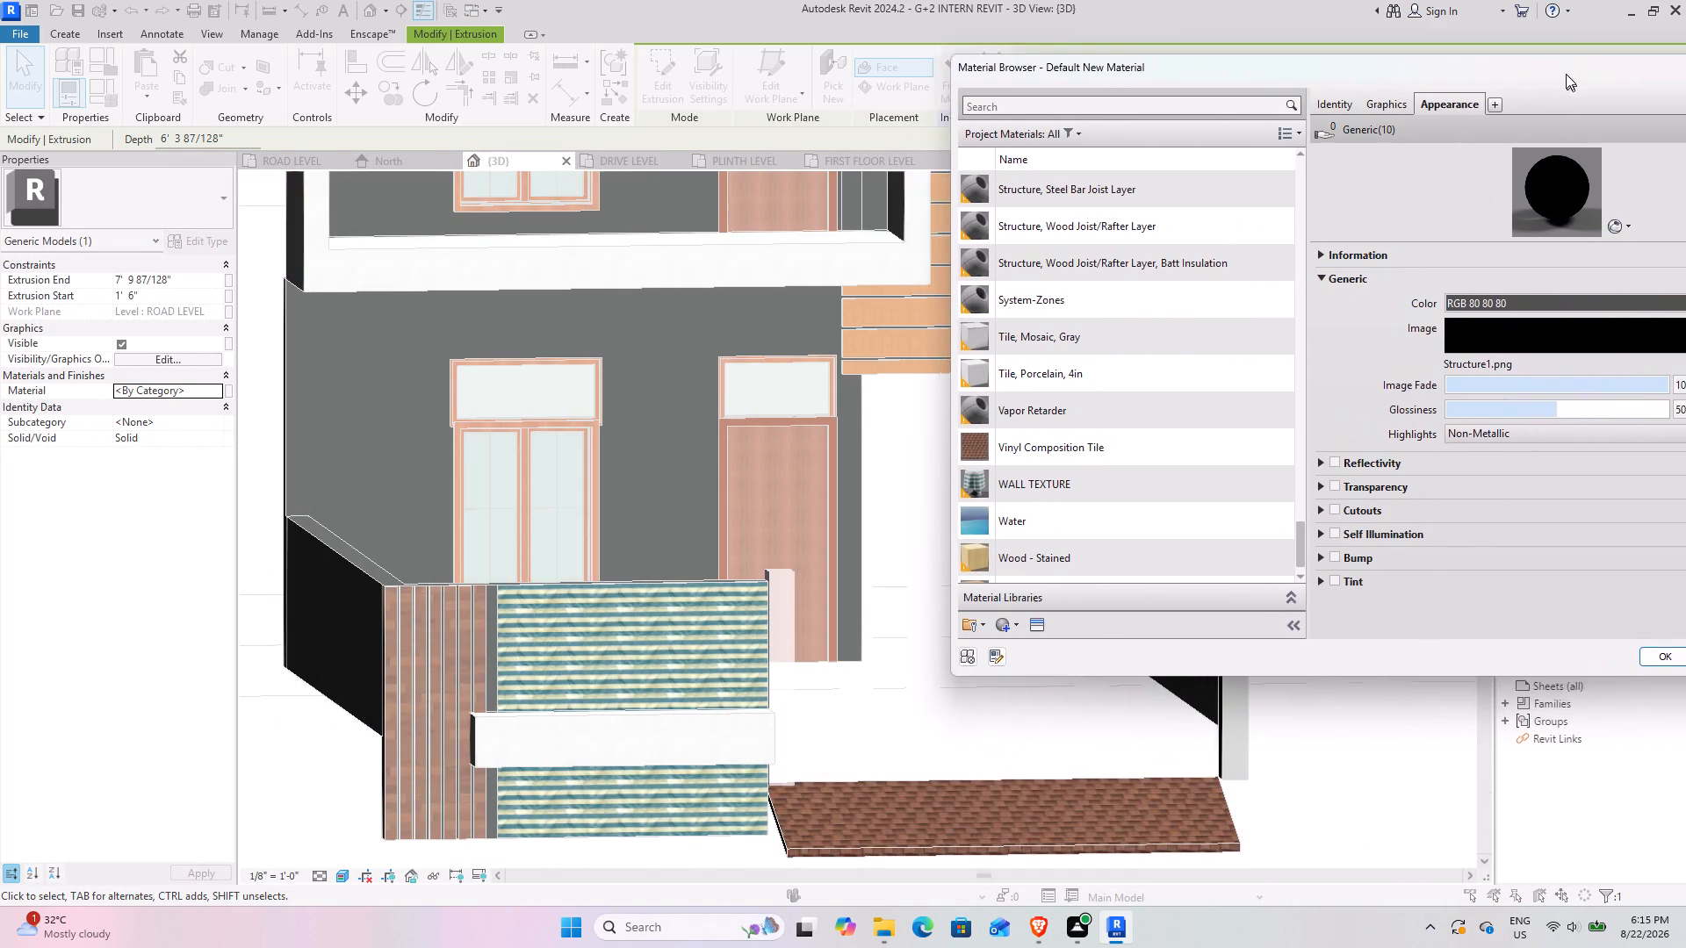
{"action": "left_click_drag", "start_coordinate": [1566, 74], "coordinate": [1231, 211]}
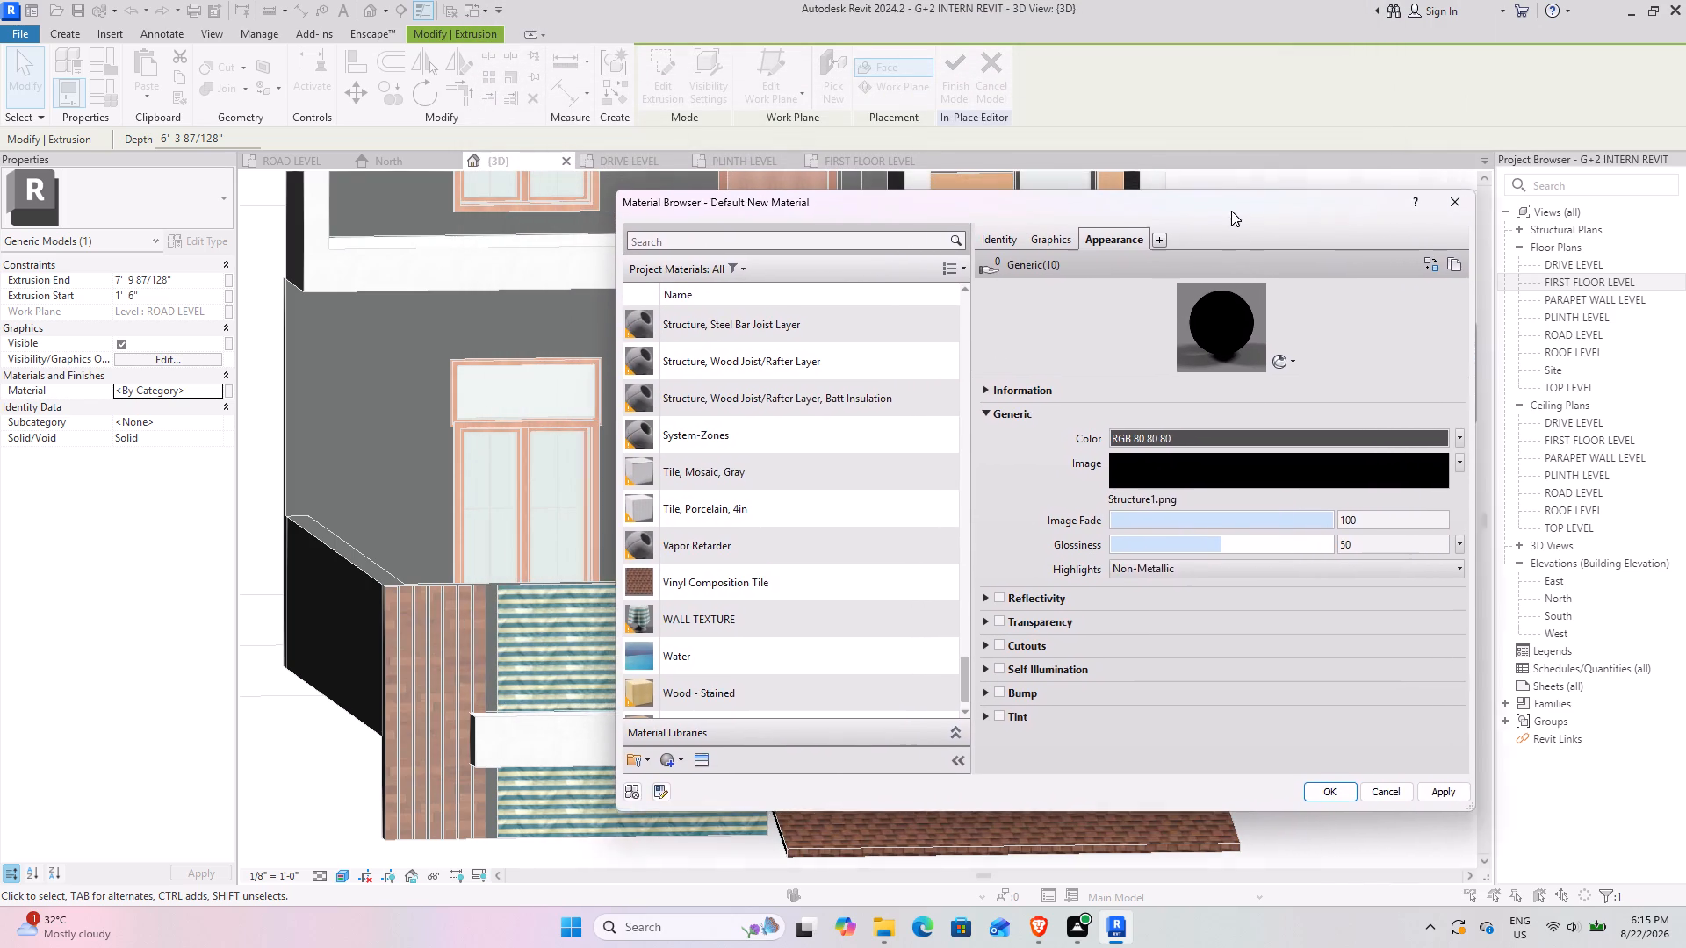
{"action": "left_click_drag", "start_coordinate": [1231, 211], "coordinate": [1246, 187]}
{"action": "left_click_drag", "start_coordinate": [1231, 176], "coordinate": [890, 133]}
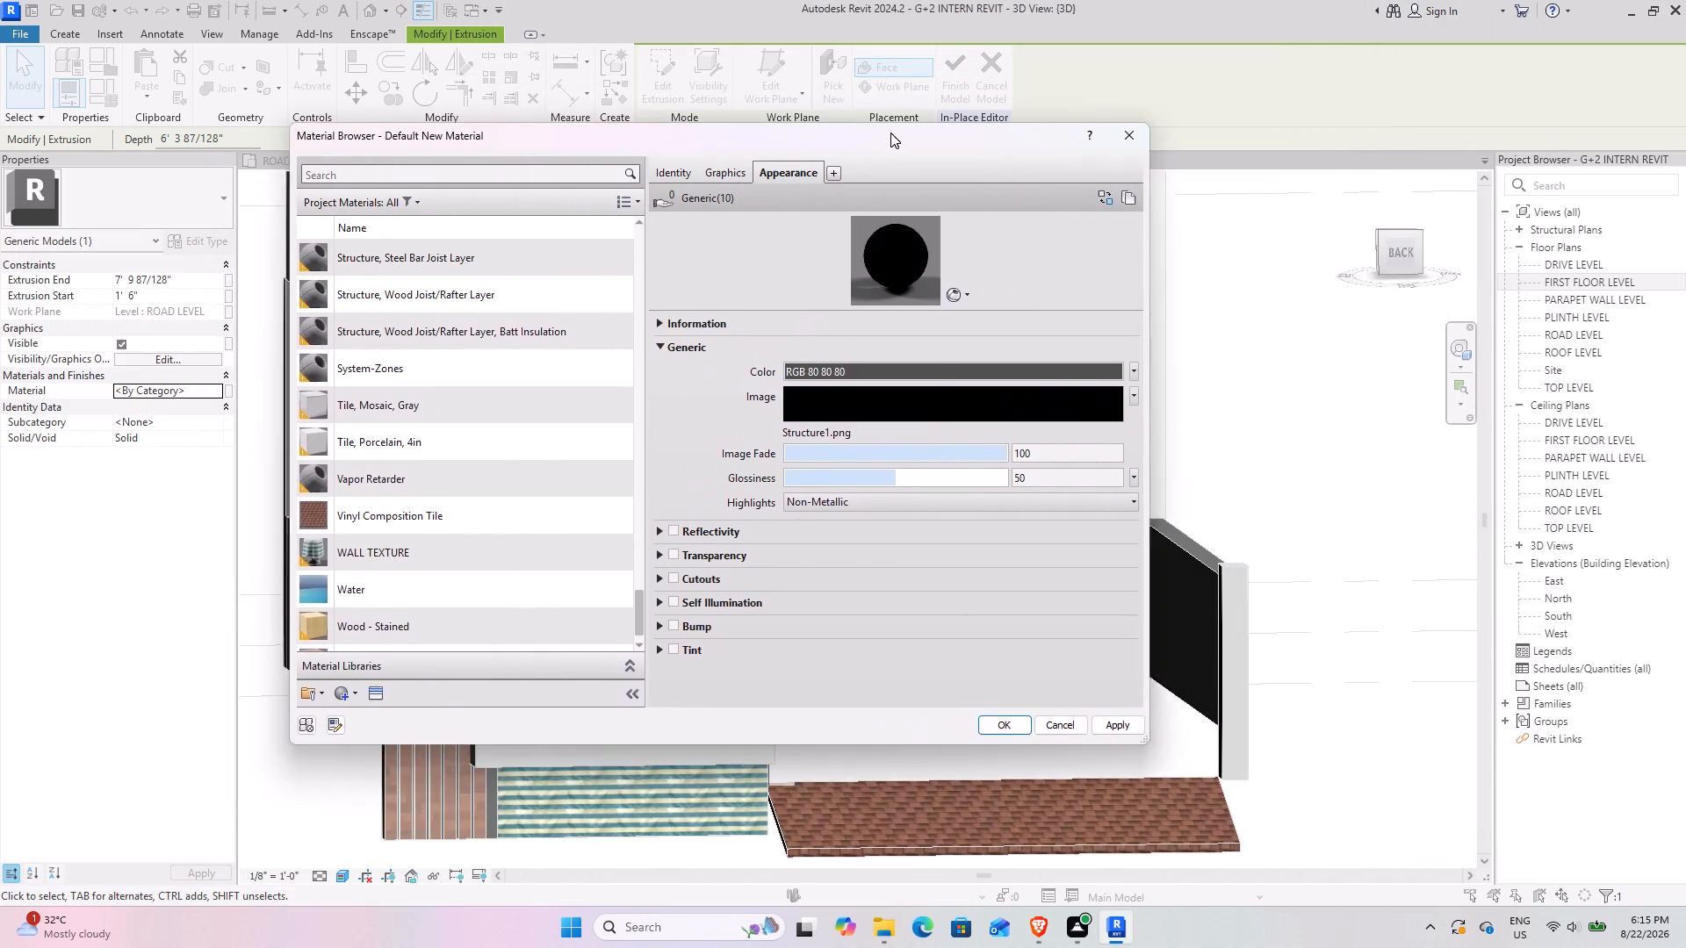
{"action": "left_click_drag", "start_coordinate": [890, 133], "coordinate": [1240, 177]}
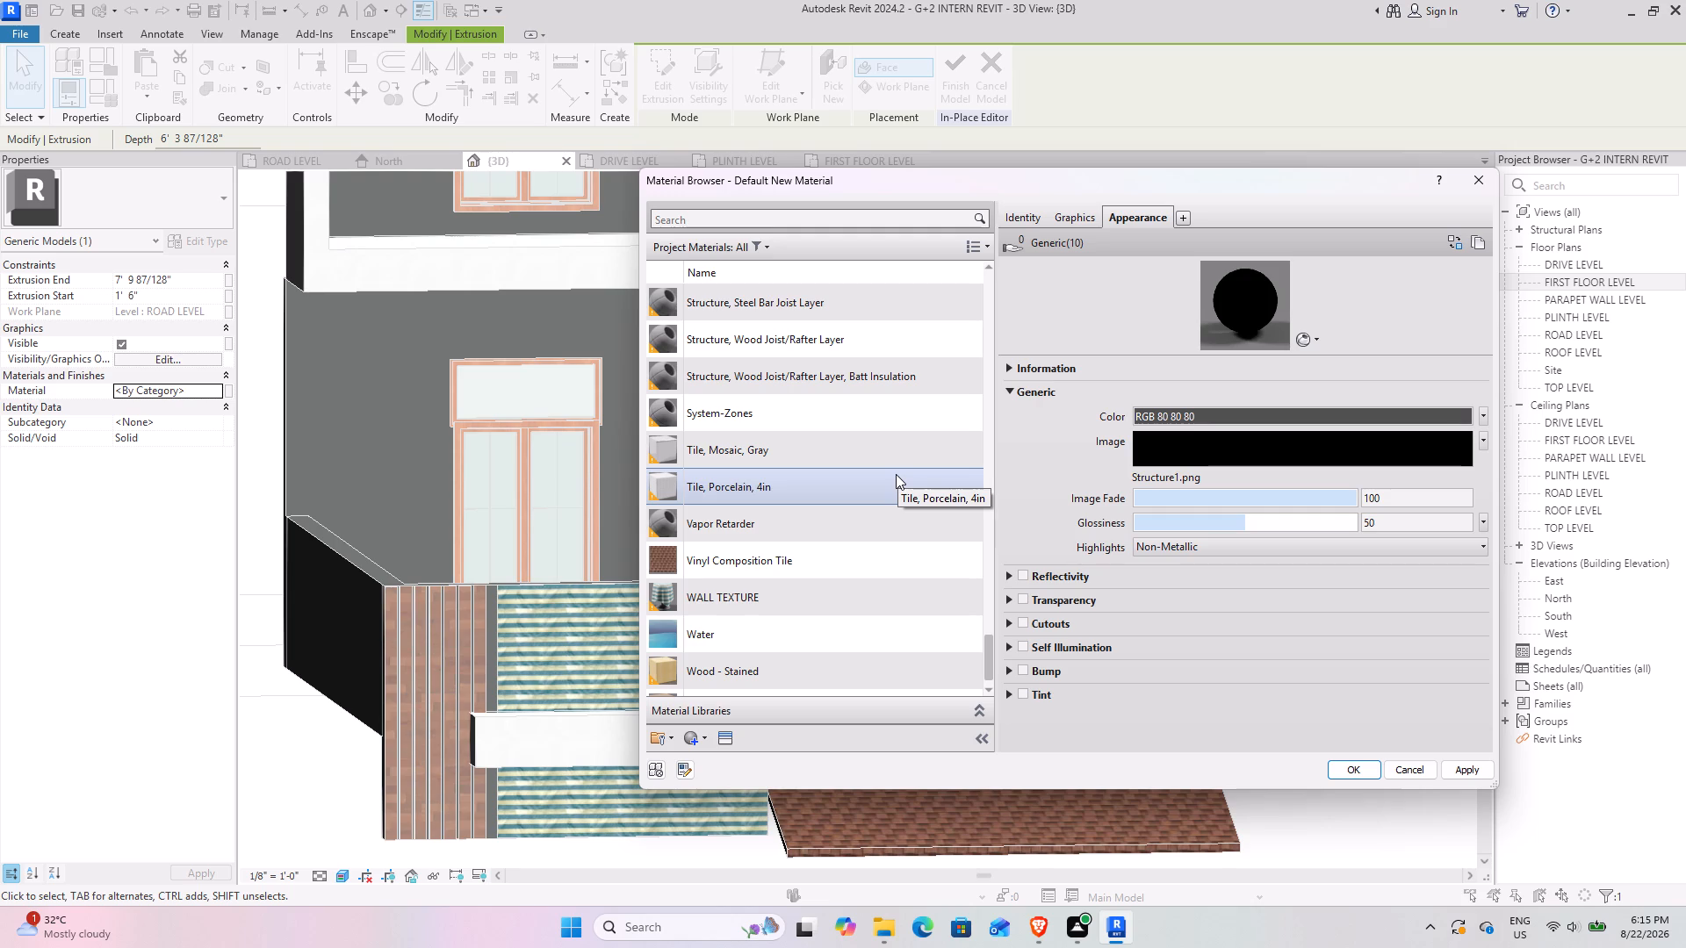
Look through the end of the project materials list, around WALL TEXTURE, for a suitable wall material.
{"action": "scroll", "coordinate": [892, 521], "scroll_direction": "down", "scroll_amount": 2}
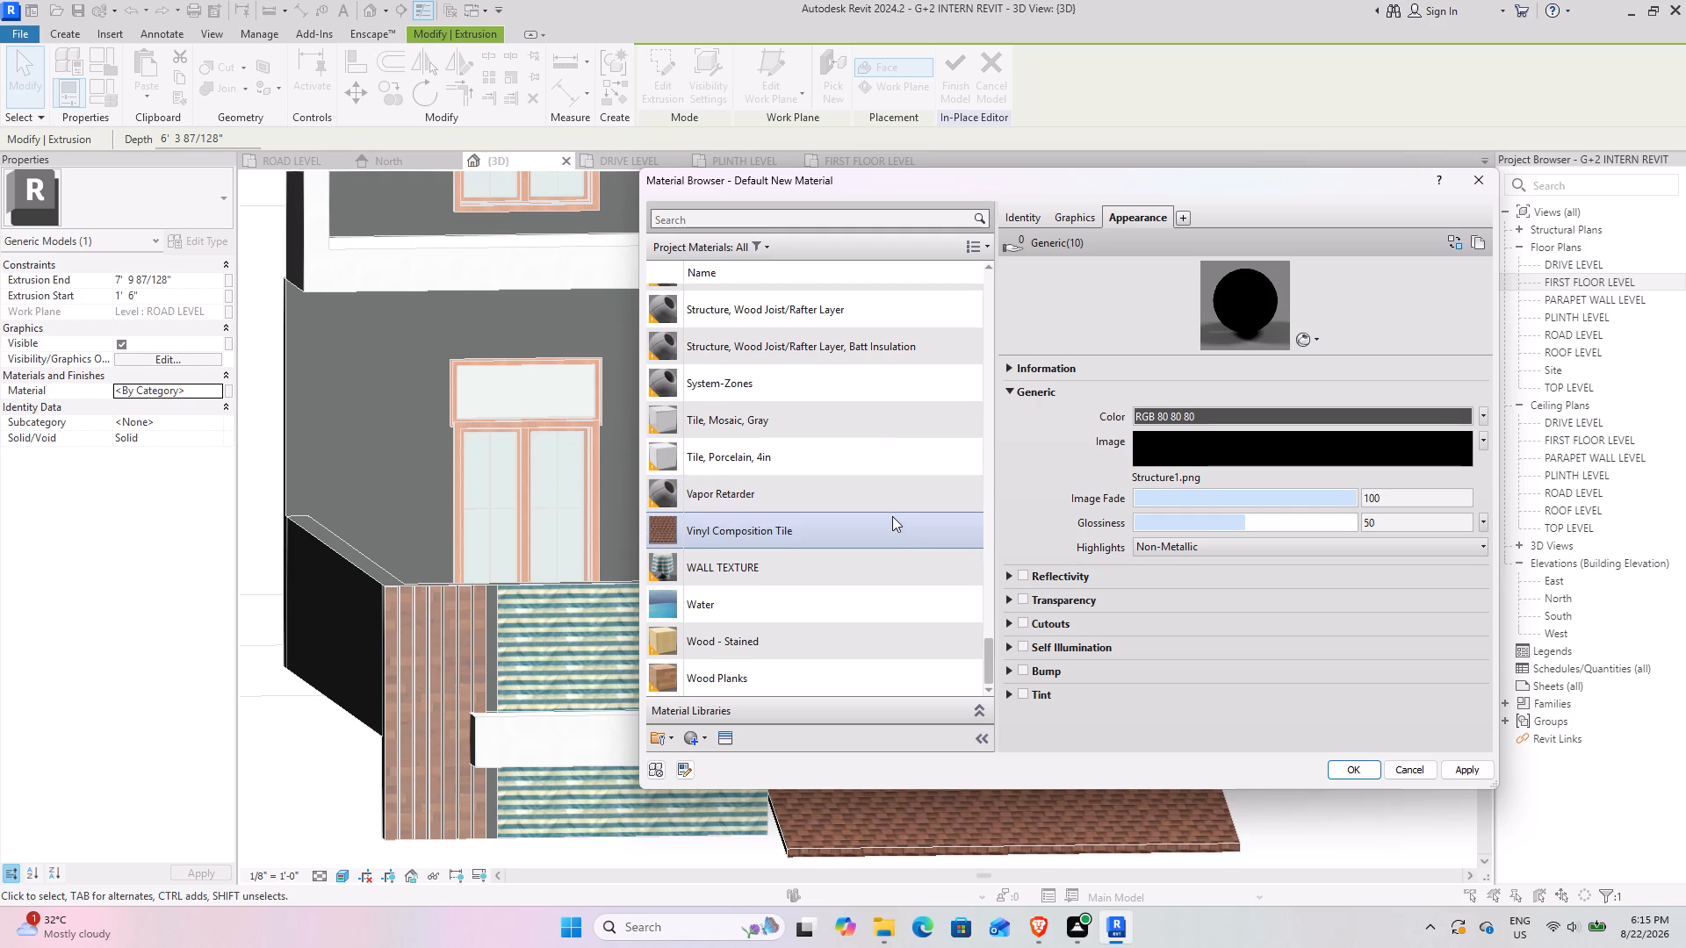
{"action": "scroll", "coordinate": [892, 516], "scroll_direction": "down", "scroll_amount": 4}
{"action": "scroll", "coordinate": [892, 516], "scroll_direction": "up", "scroll_amount": 8}
{"action": "scroll", "coordinate": [883, 515], "scroll_direction": "down", "scroll_amount": 14}
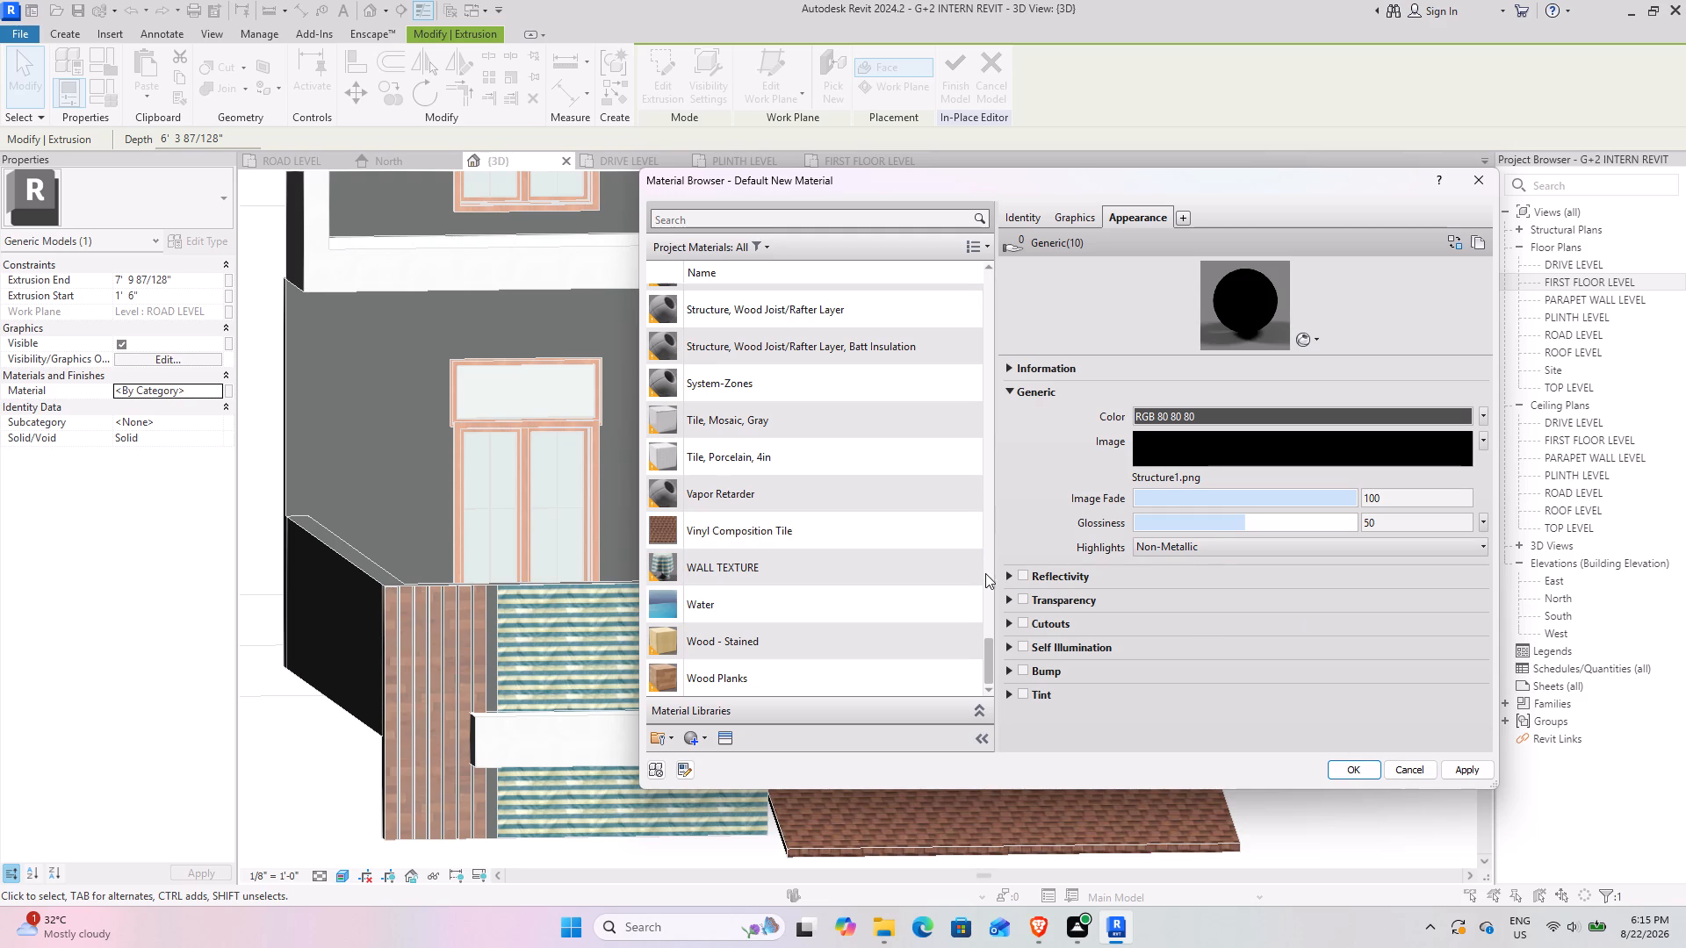
{"action": "scroll", "coordinate": [784, 582], "scroll_direction": "down", "scroll_amount": 2}
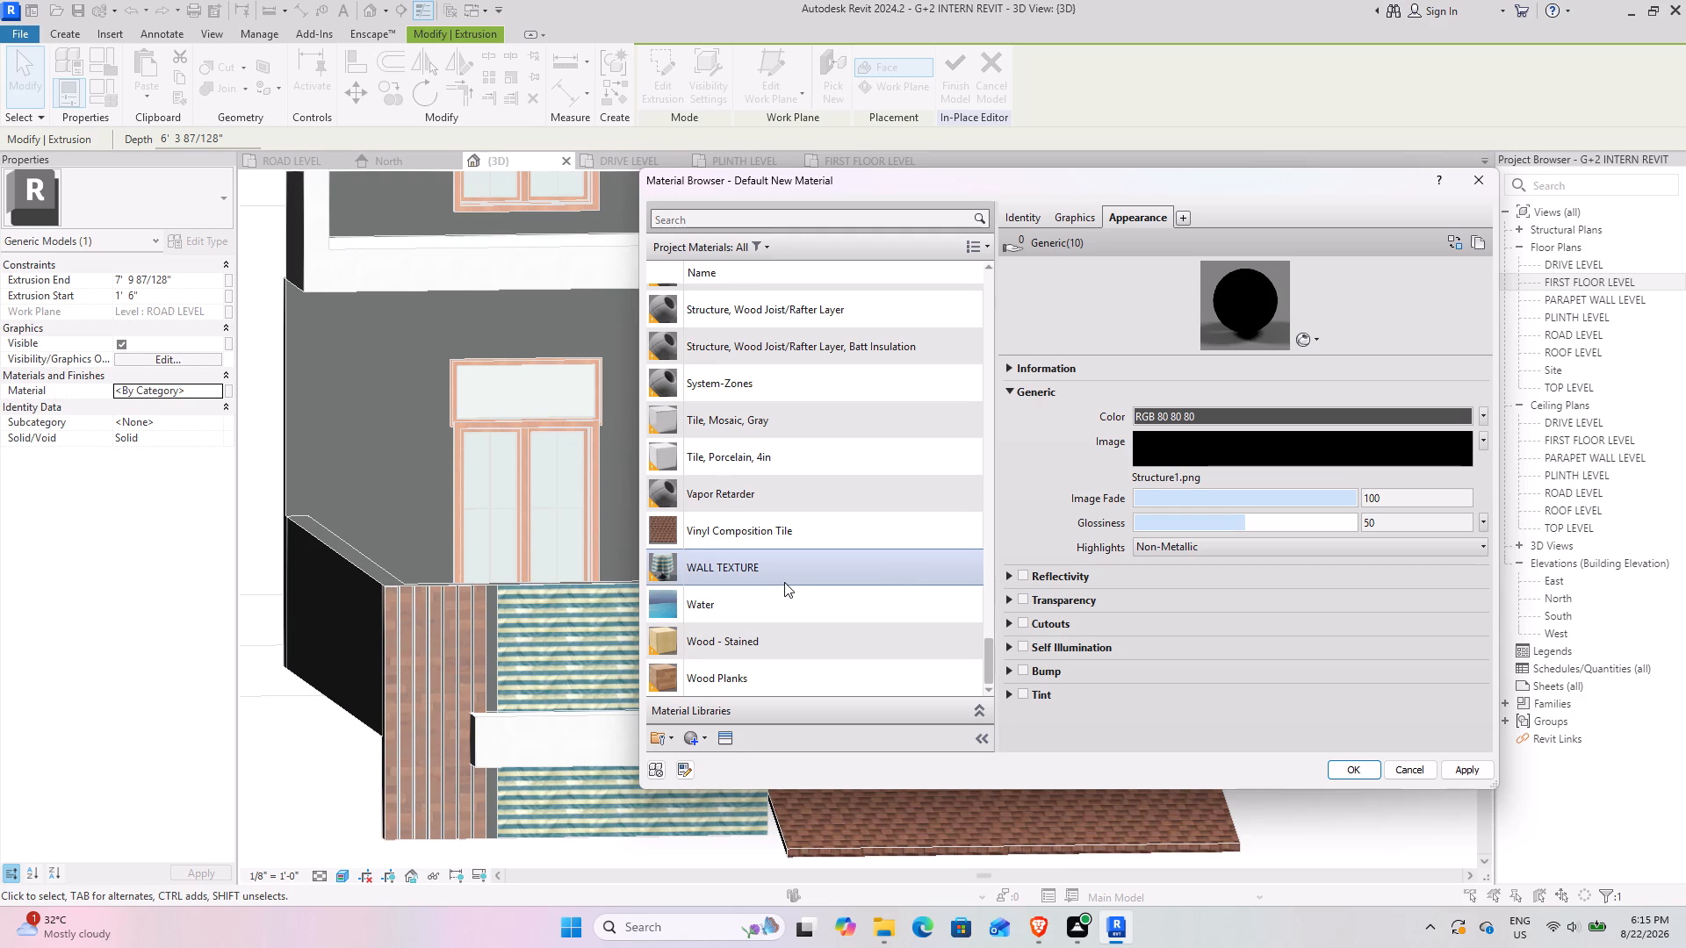
{"action": "scroll", "coordinate": [784, 582], "scroll_direction": "up", "scroll_amount": 3}
{"action": "scroll", "coordinate": [784, 582], "scroll_direction": "down", "scroll_amount": 12}
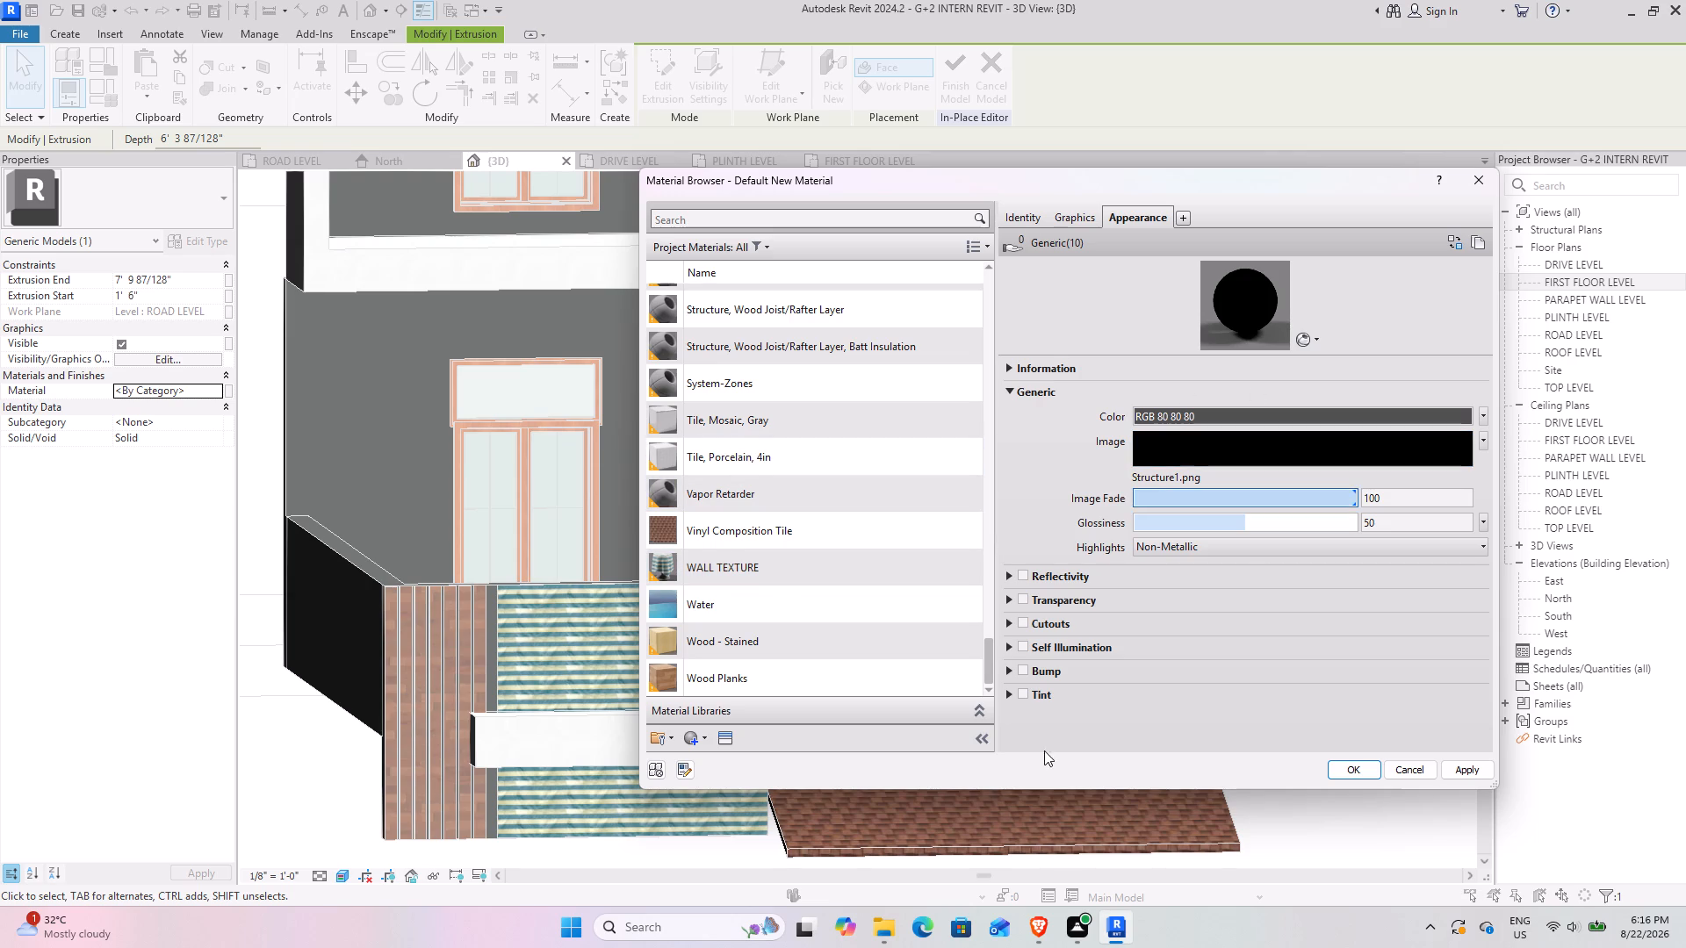
Switch to the Brave browser's downloads page and open images.jpg to view the wall texture image.
{"action": "left_click", "coordinate": [1051, 942]}
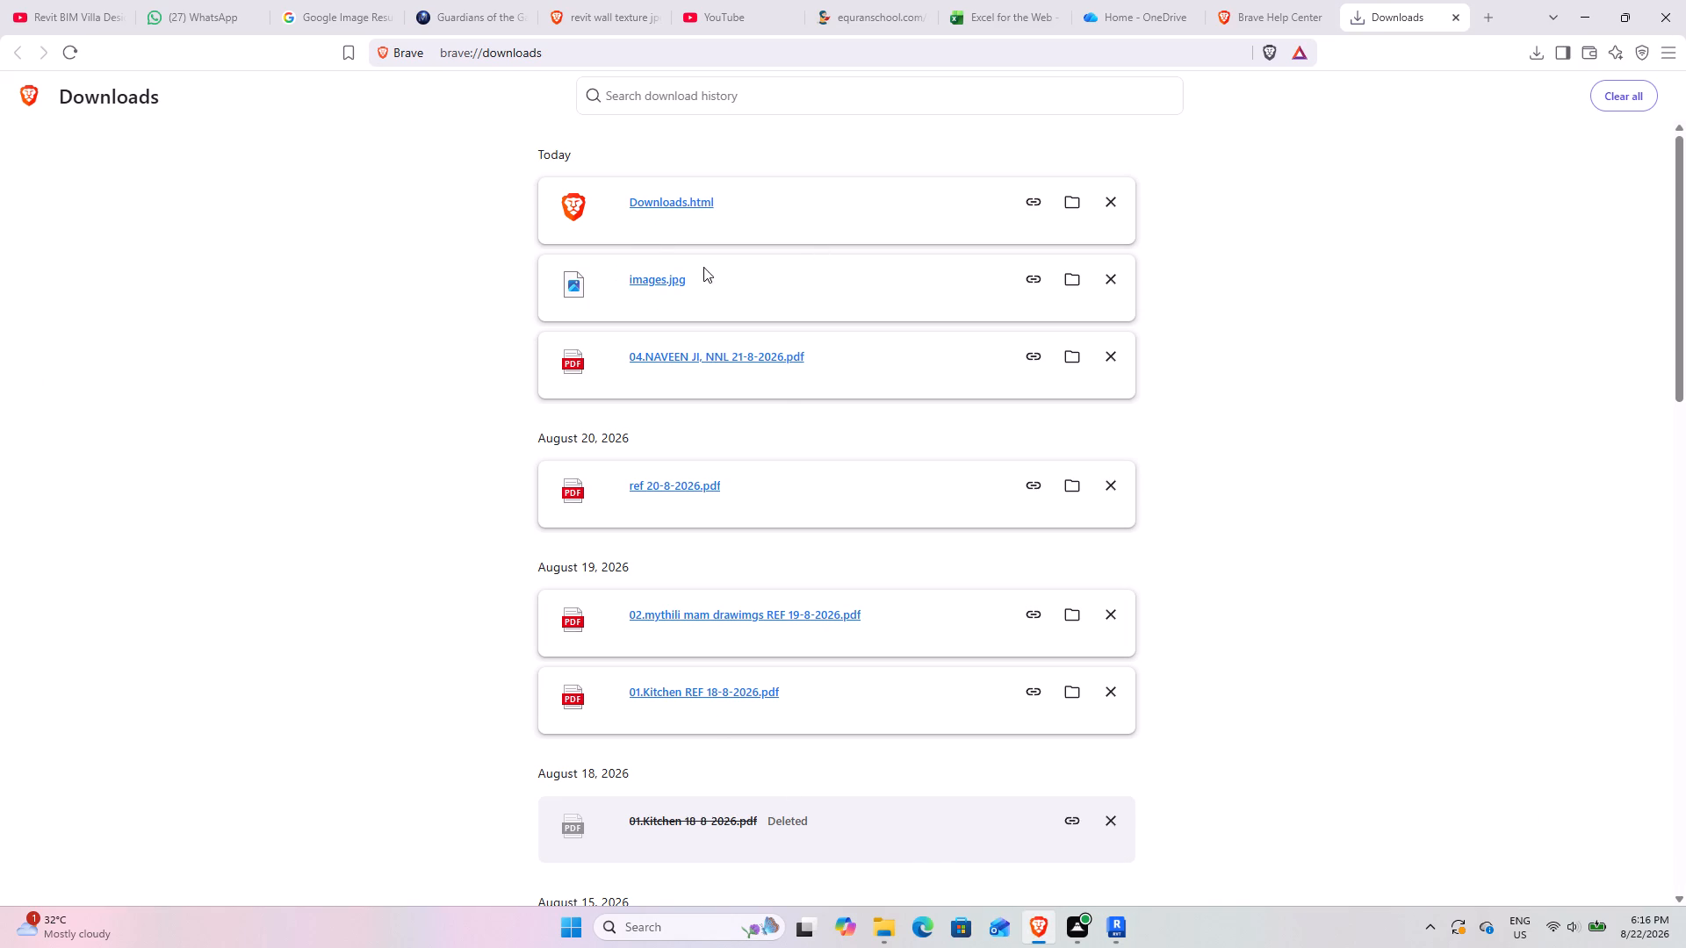
{"action": "left_click", "coordinate": [671, 272]}
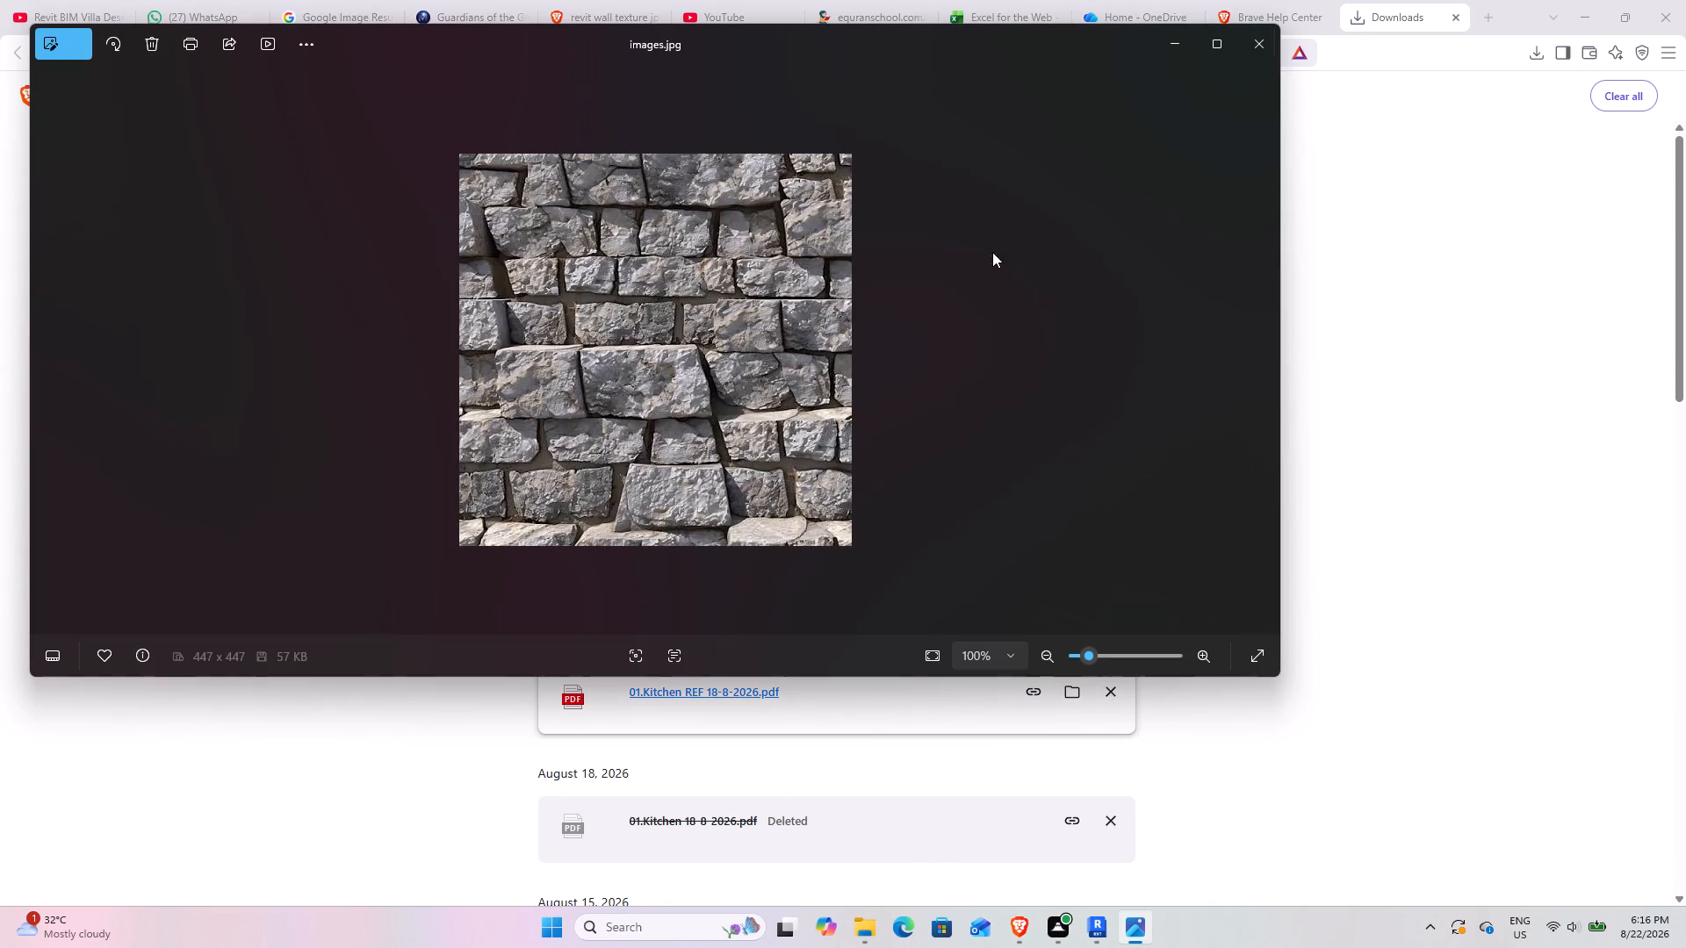
Close the image viewer and check the AUTO CAD and Downloads folders for the location of the saved wall texture image.
{"action": "left_click", "coordinate": [1261, 37]}
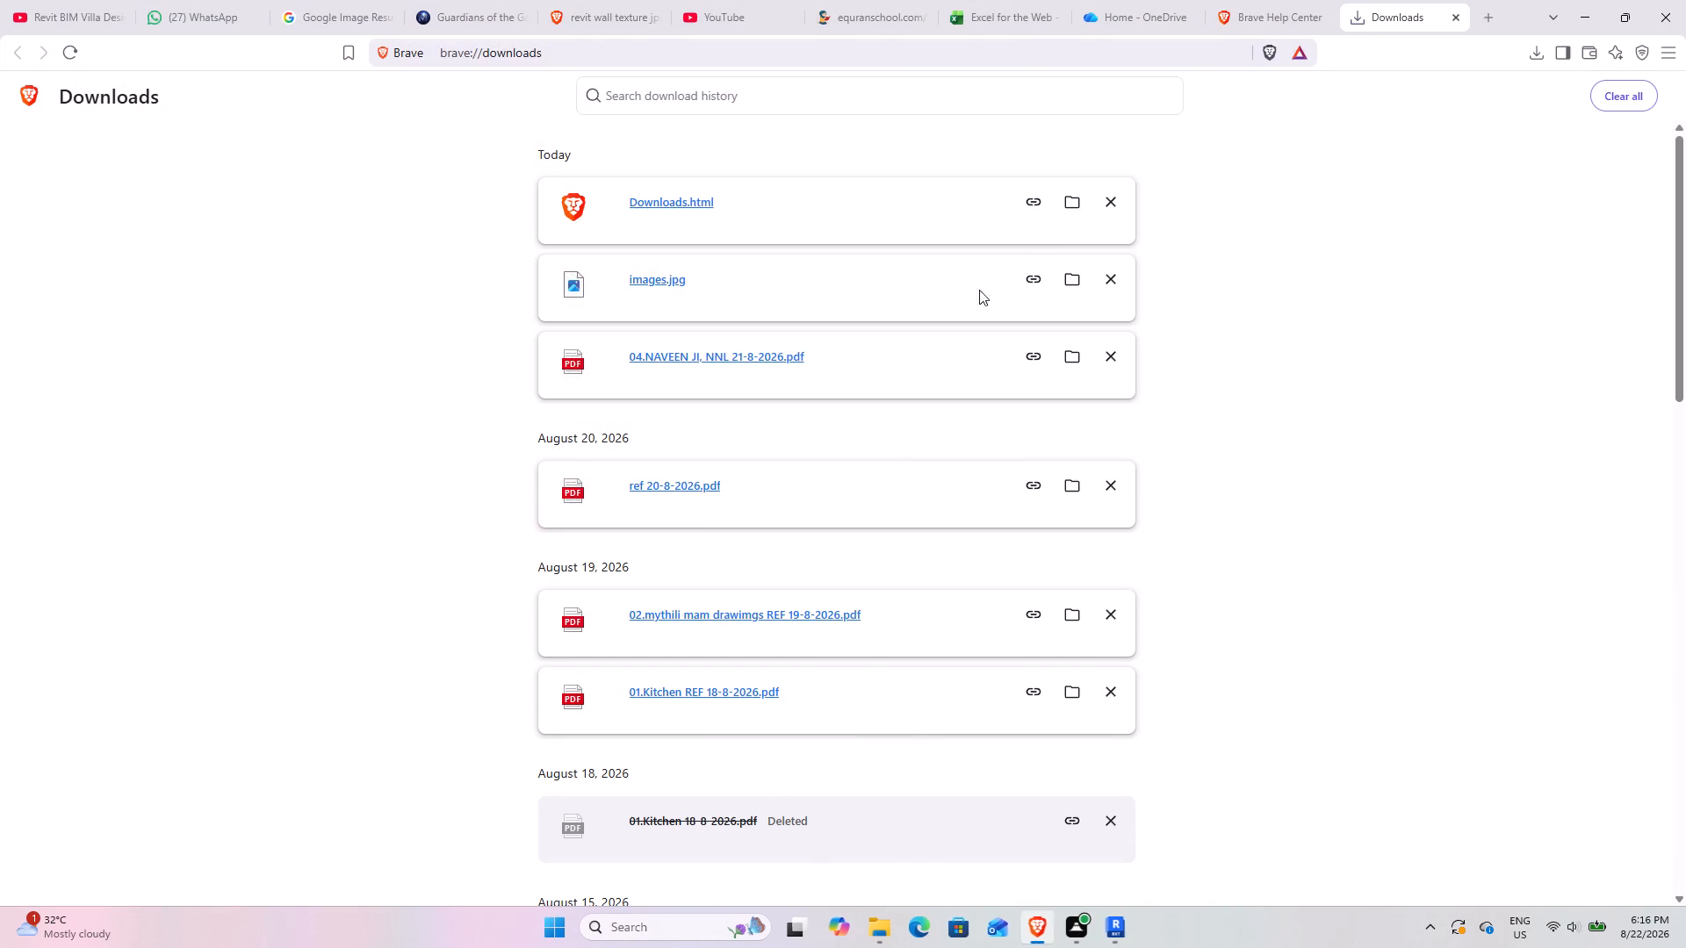
{"action": "left_click", "coordinate": [1082, 280]}
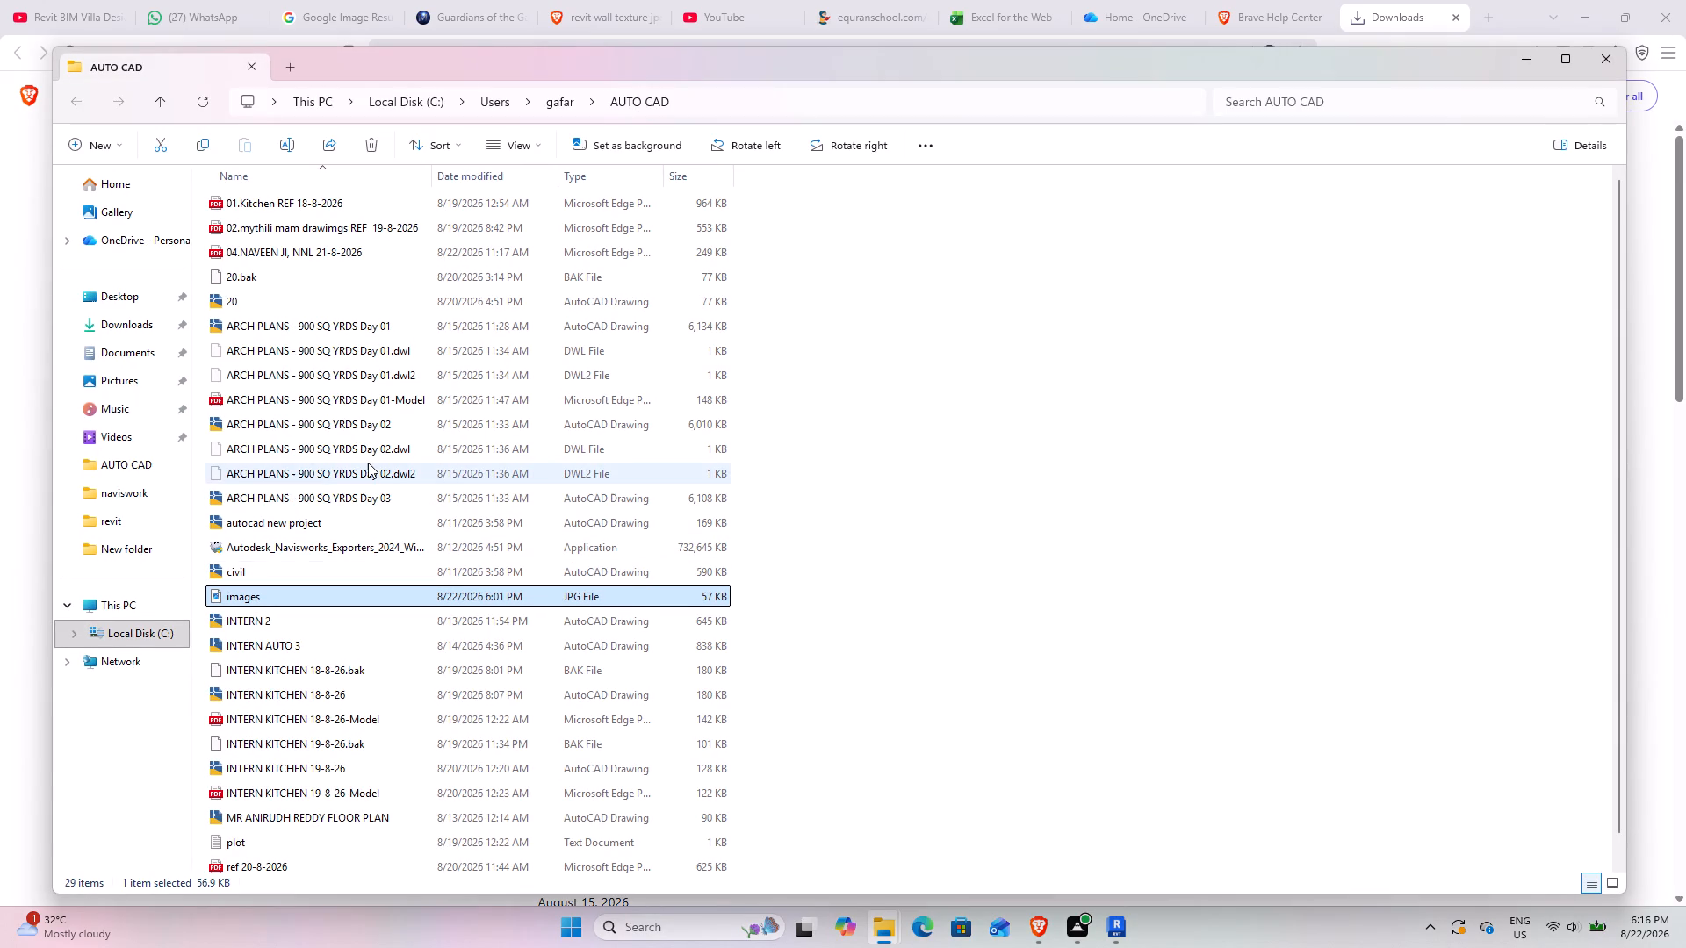
{"action": "scroll", "coordinate": [391, 408], "scroll_direction": "up", "scroll_amount": 1}
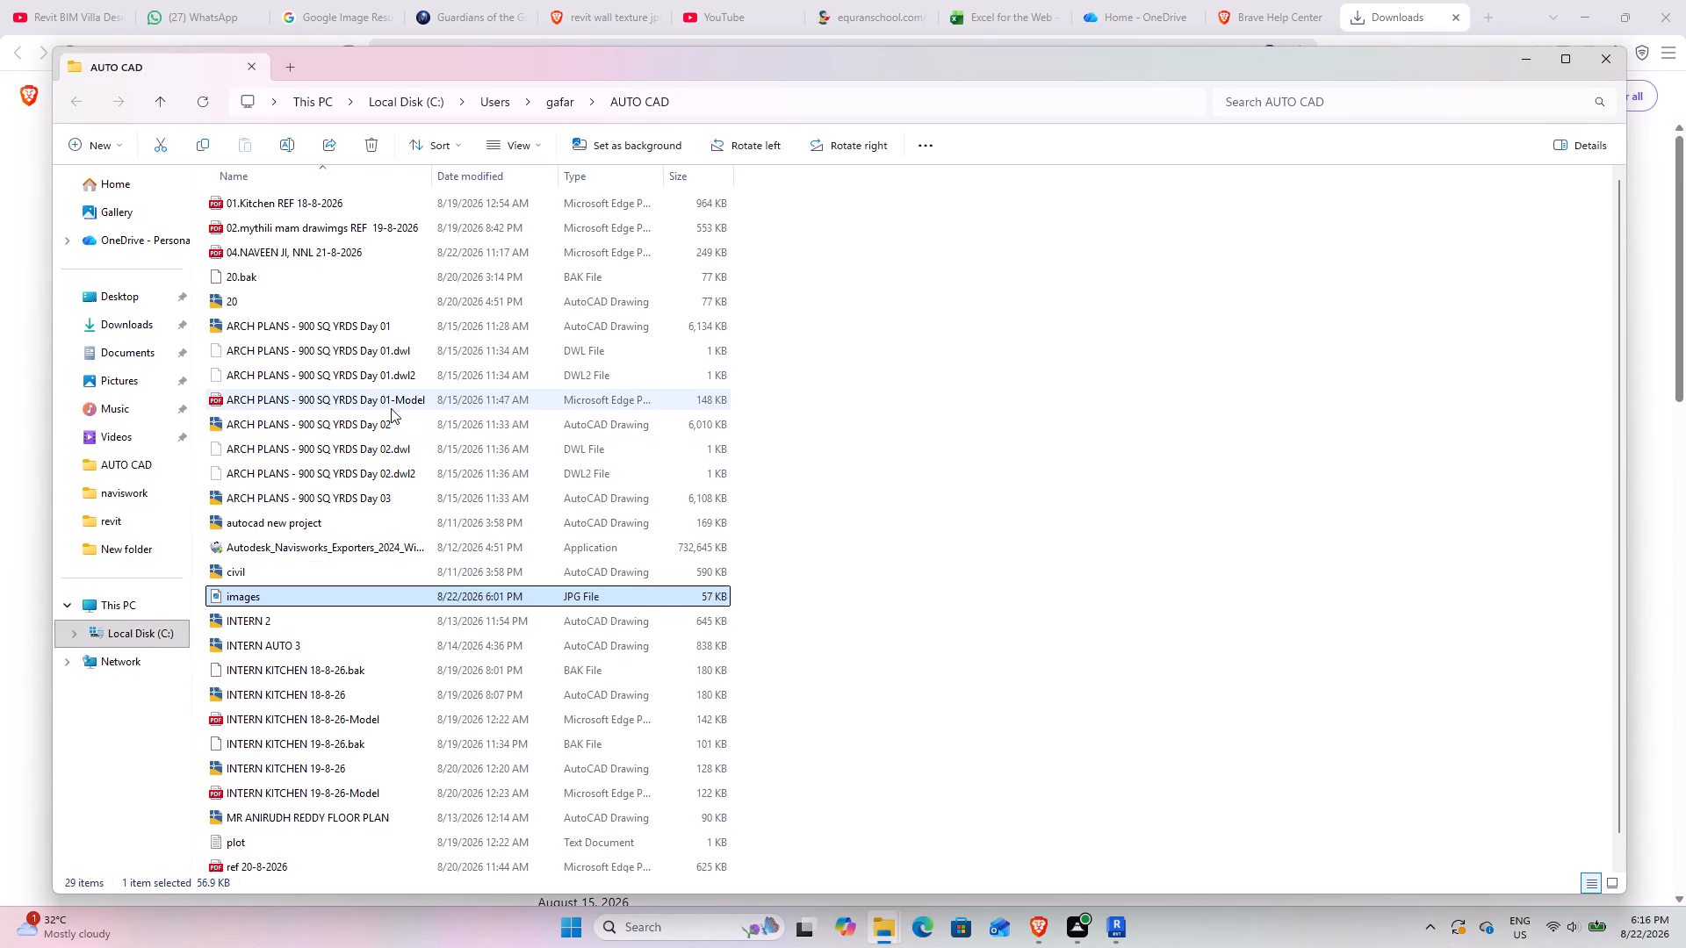
{"action": "scroll", "coordinate": [391, 408], "scroll_direction": "up", "scroll_amount": 3}
{"action": "scroll", "coordinate": [391, 408], "scroll_direction": "down", "scroll_amount": 3}
{"action": "scroll", "coordinate": [391, 408], "scroll_direction": "up", "scroll_amount": 3}
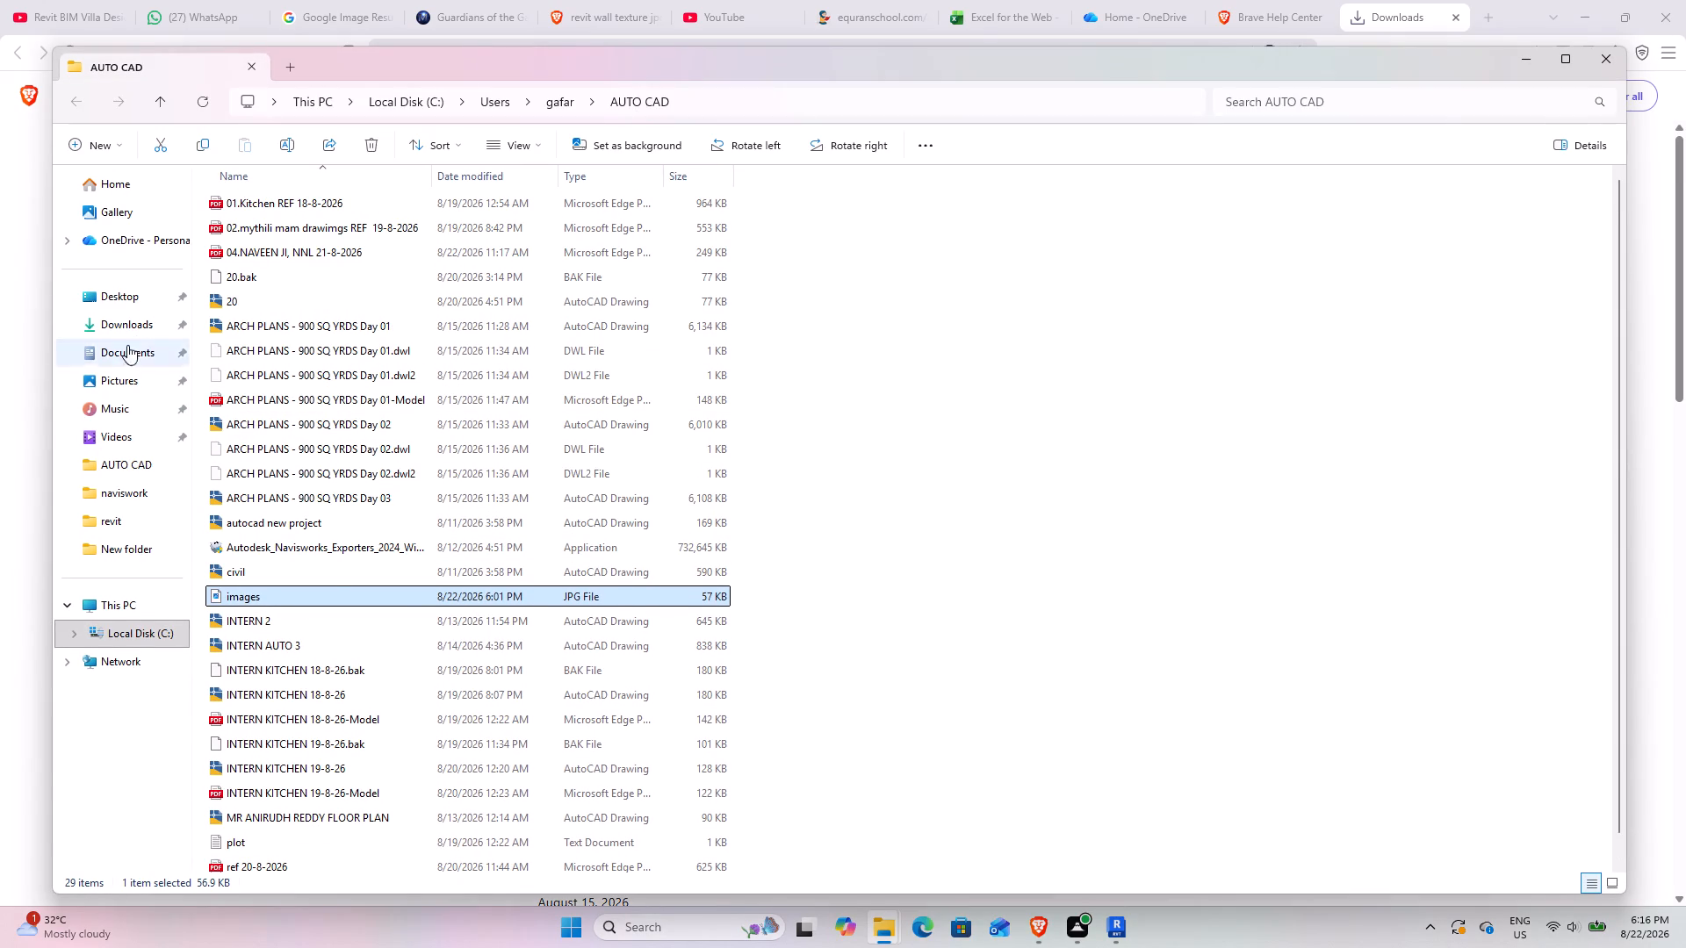
{"action": "left_click", "coordinate": [146, 329]}
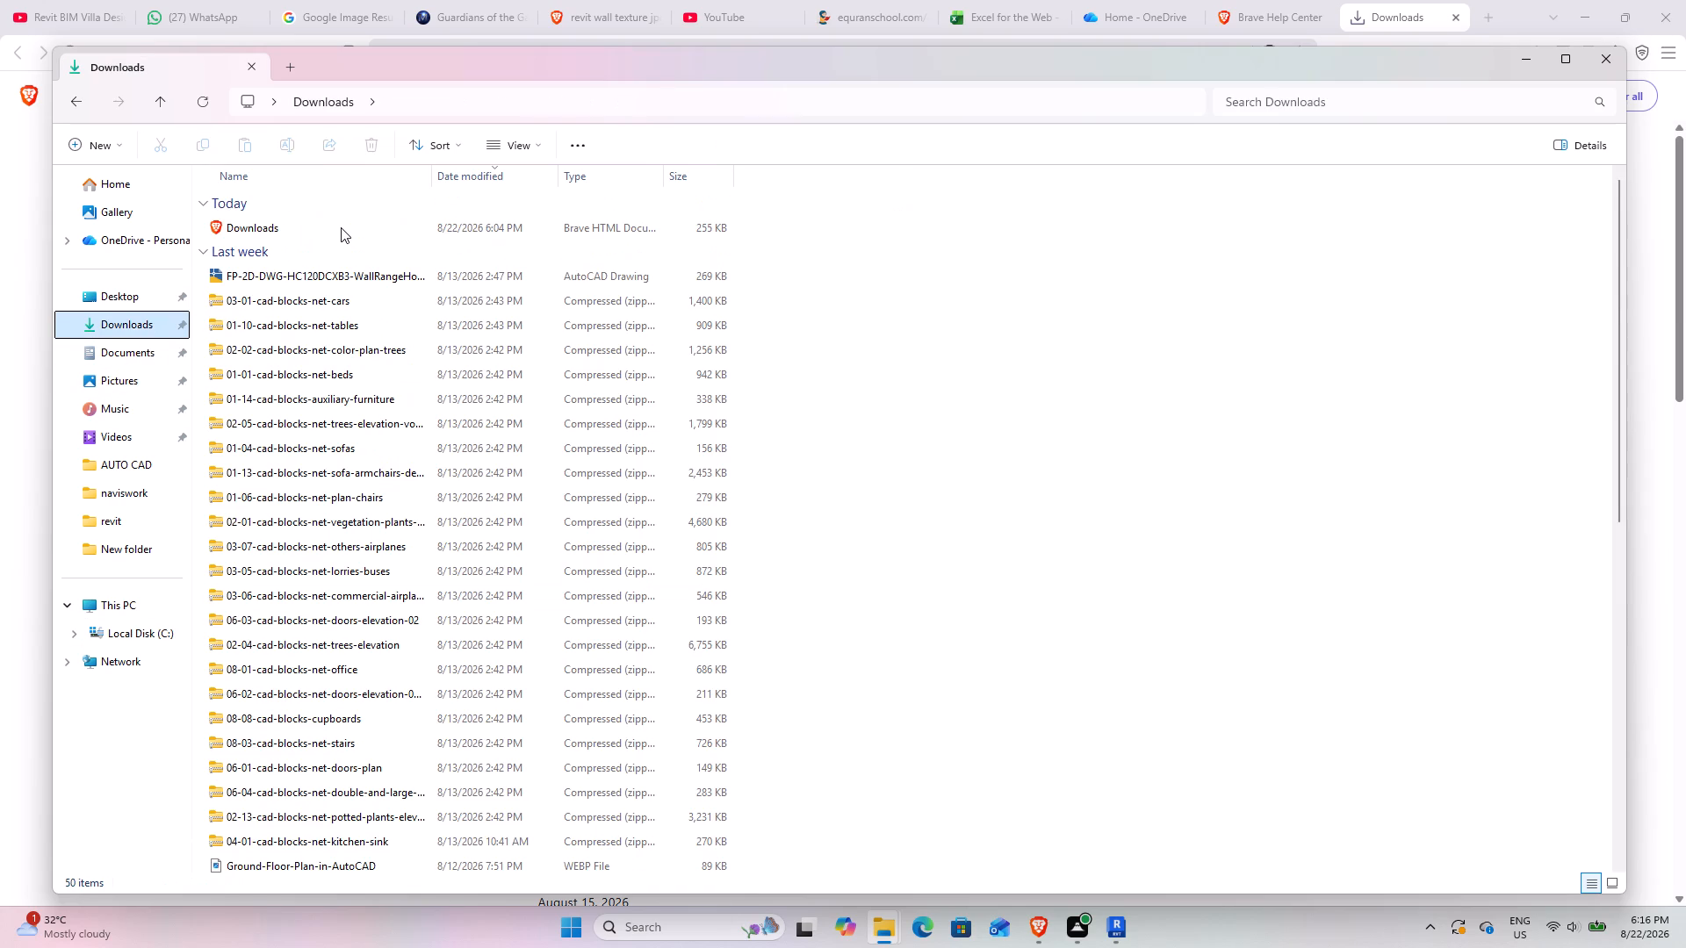
{"action": "double_click", "coordinate": [341, 227]}
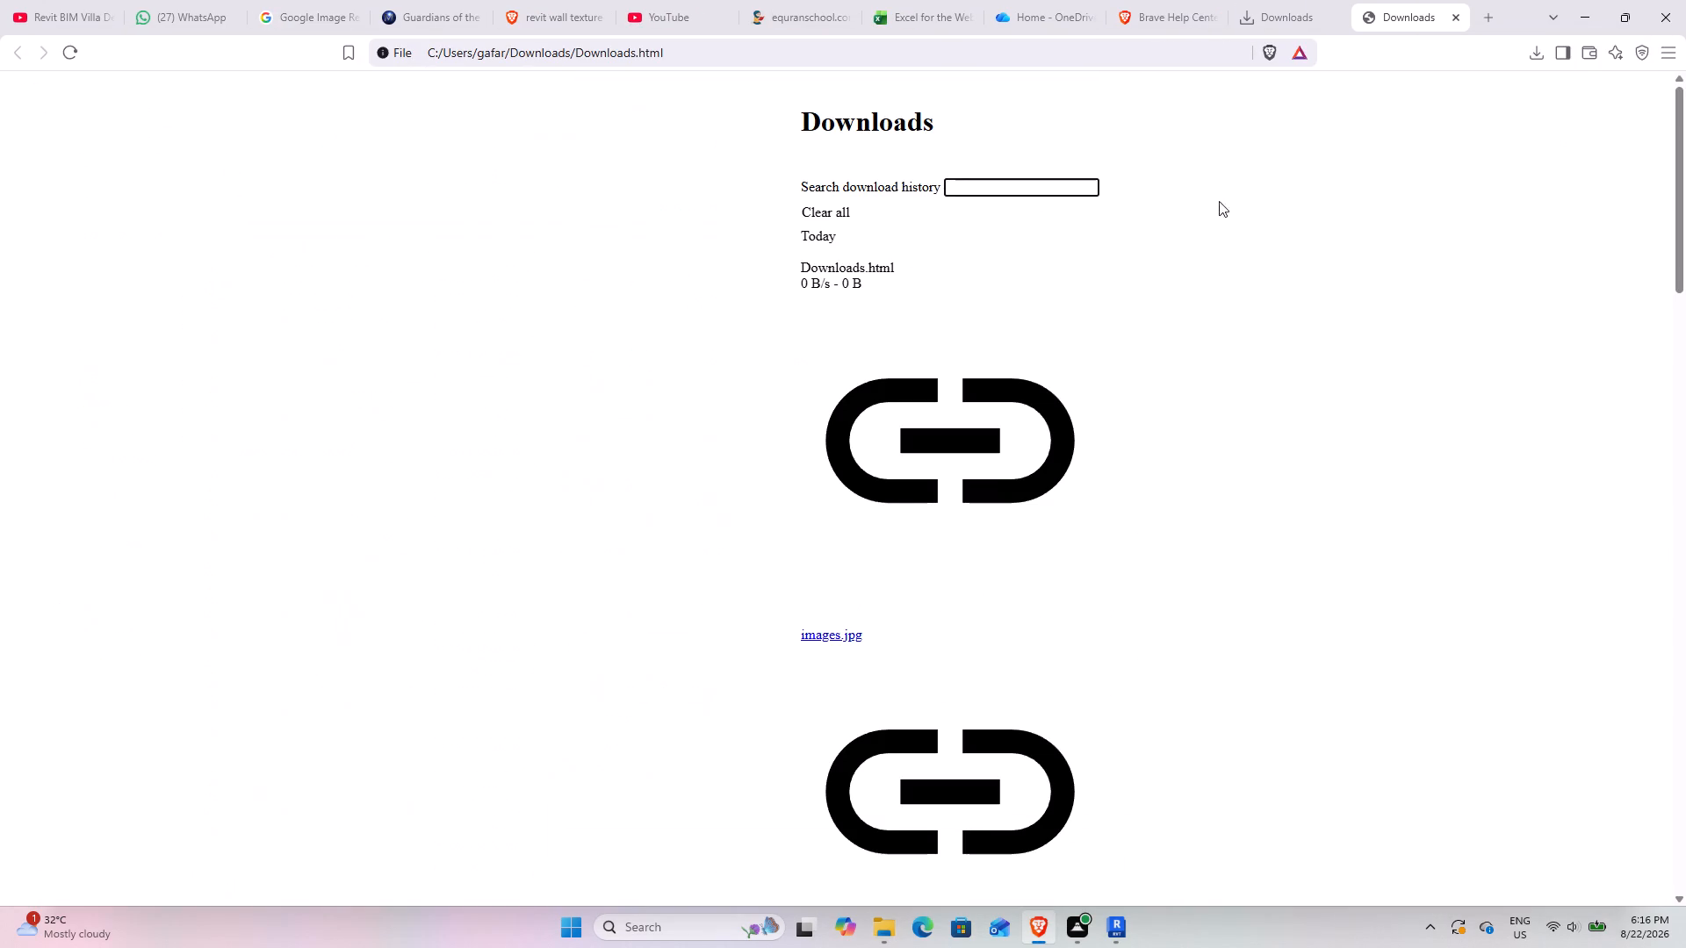
{"action": "left_click", "coordinate": [1452, 15]}
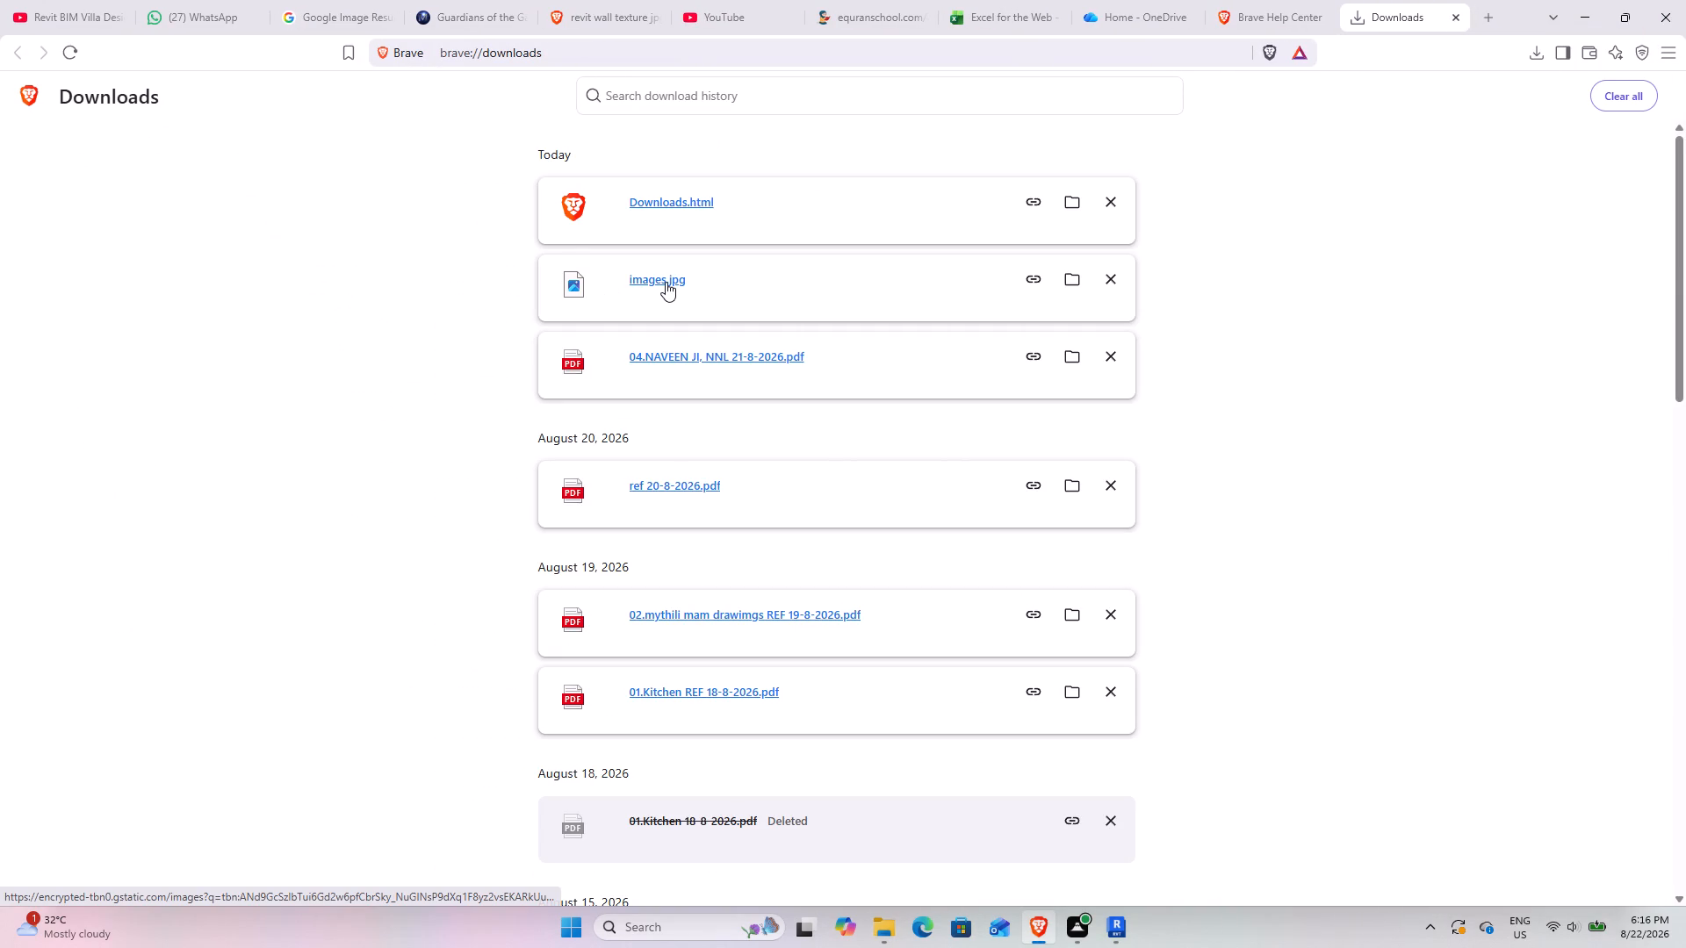
Copy images.jpg from the AUTO CAD folder into the Downloads folder and switch back to Revit.
{"action": "left_click", "coordinate": [1081, 288]}
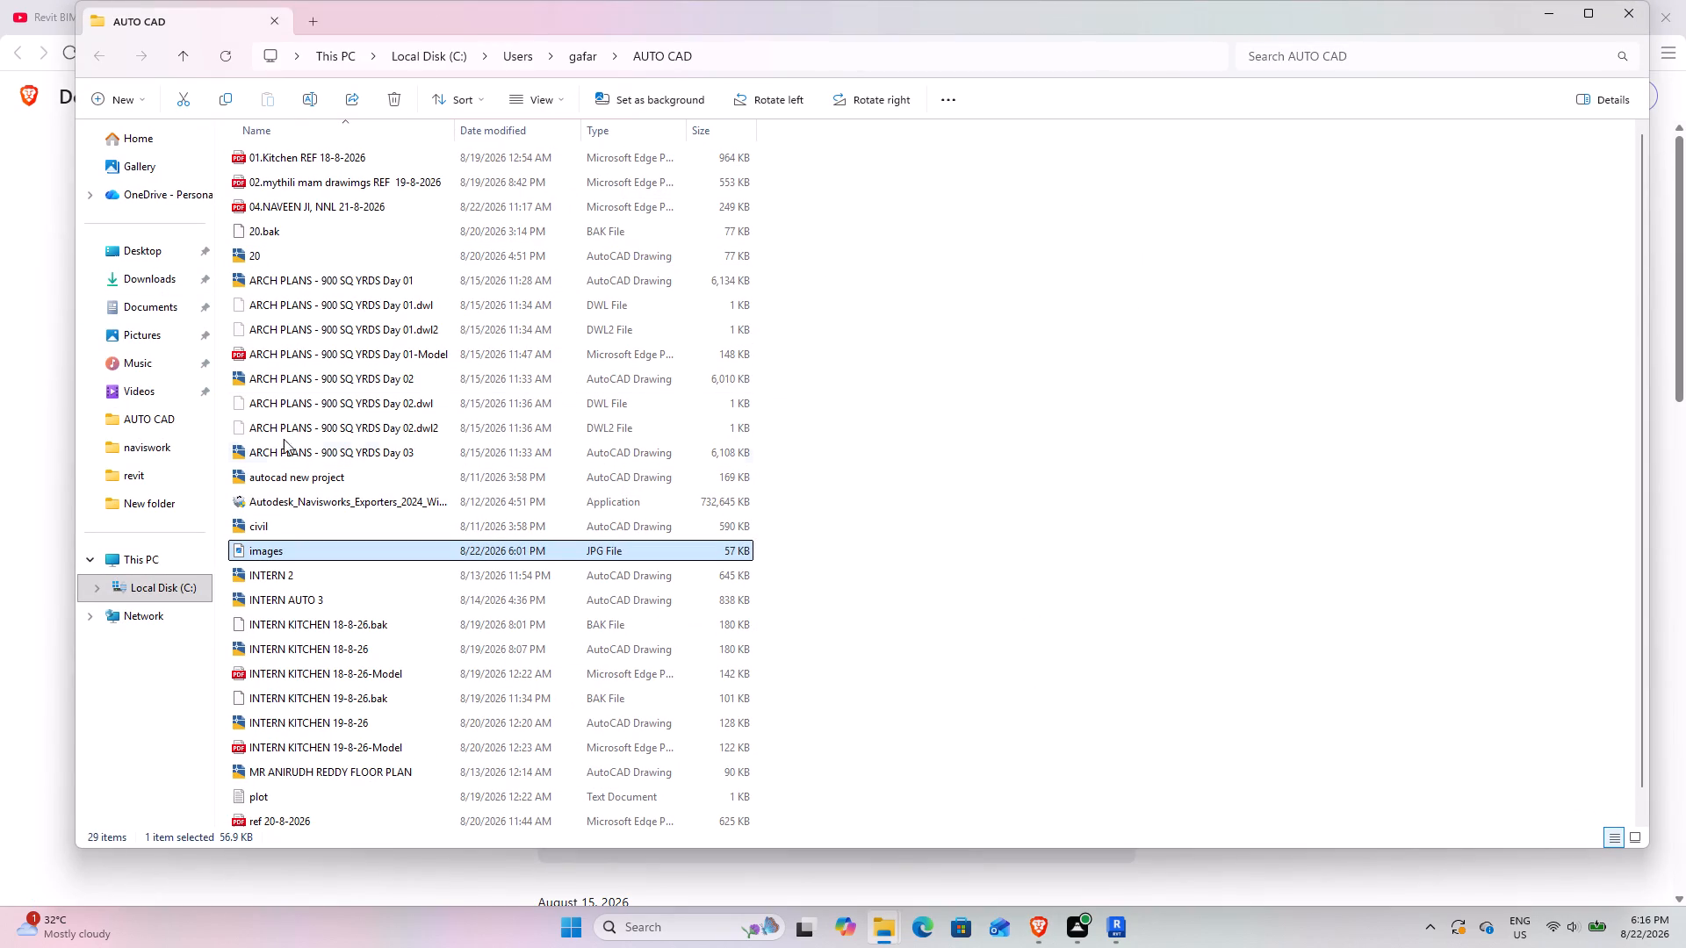
{"action": "scroll", "coordinate": [307, 349], "scroll_direction": "down", "scroll_amount": 3}
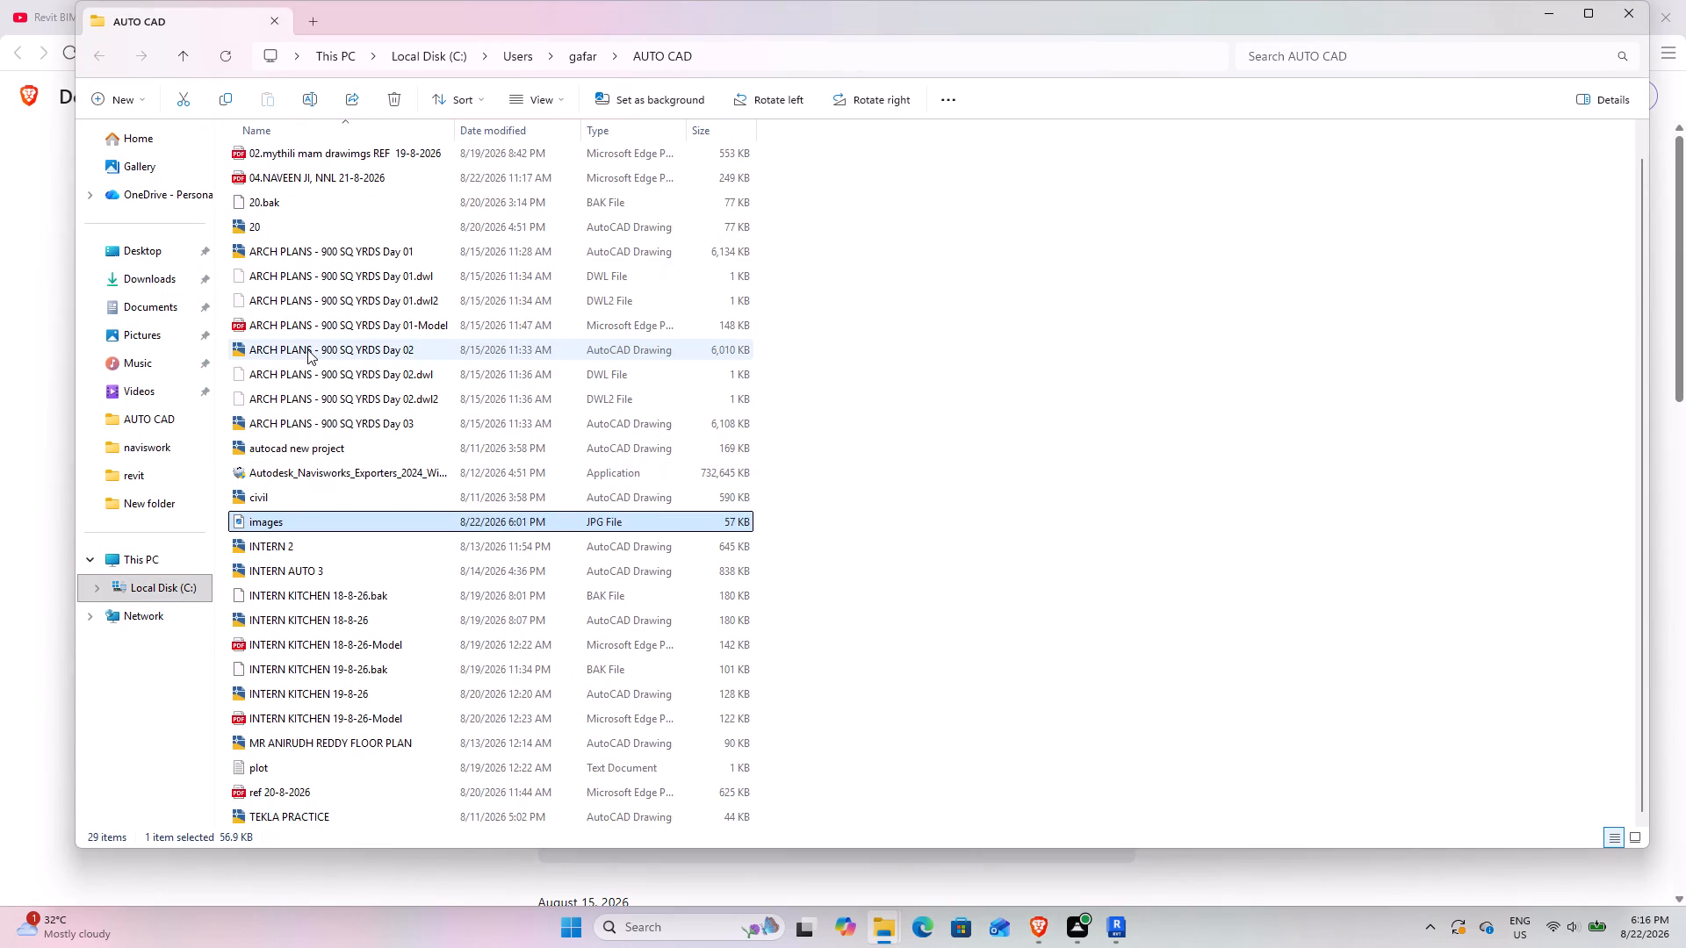
{"action": "scroll", "coordinate": [307, 349], "scroll_direction": "up", "scroll_amount": 3}
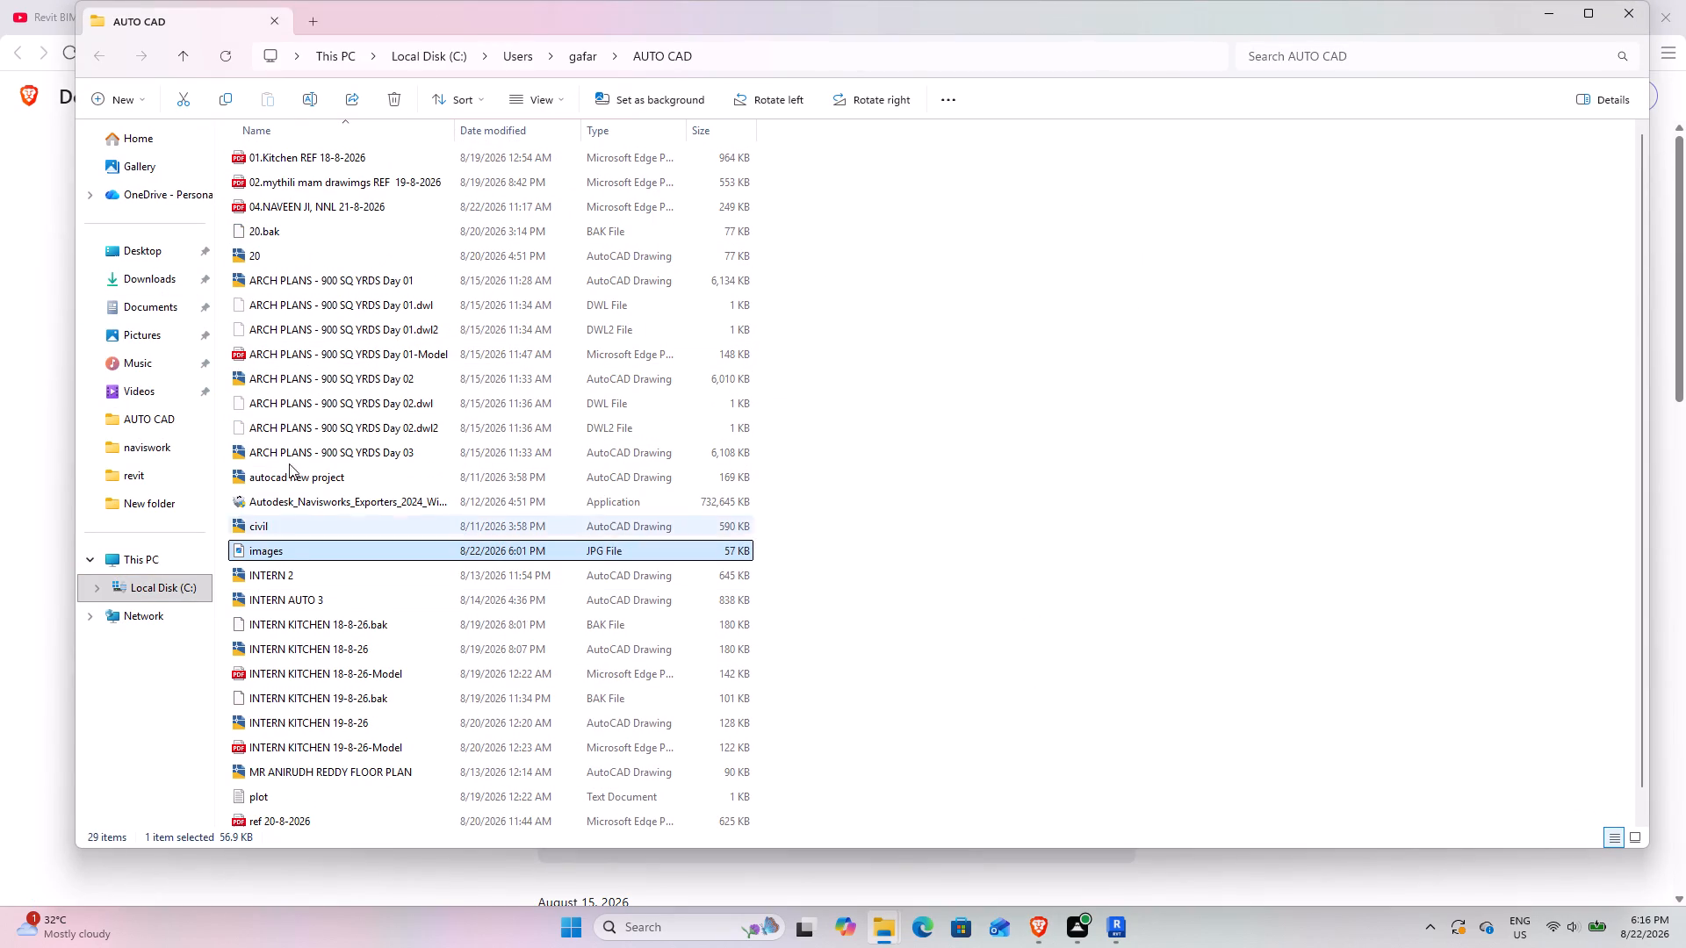
{"action": "left_click", "coordinate": [232, 94]}
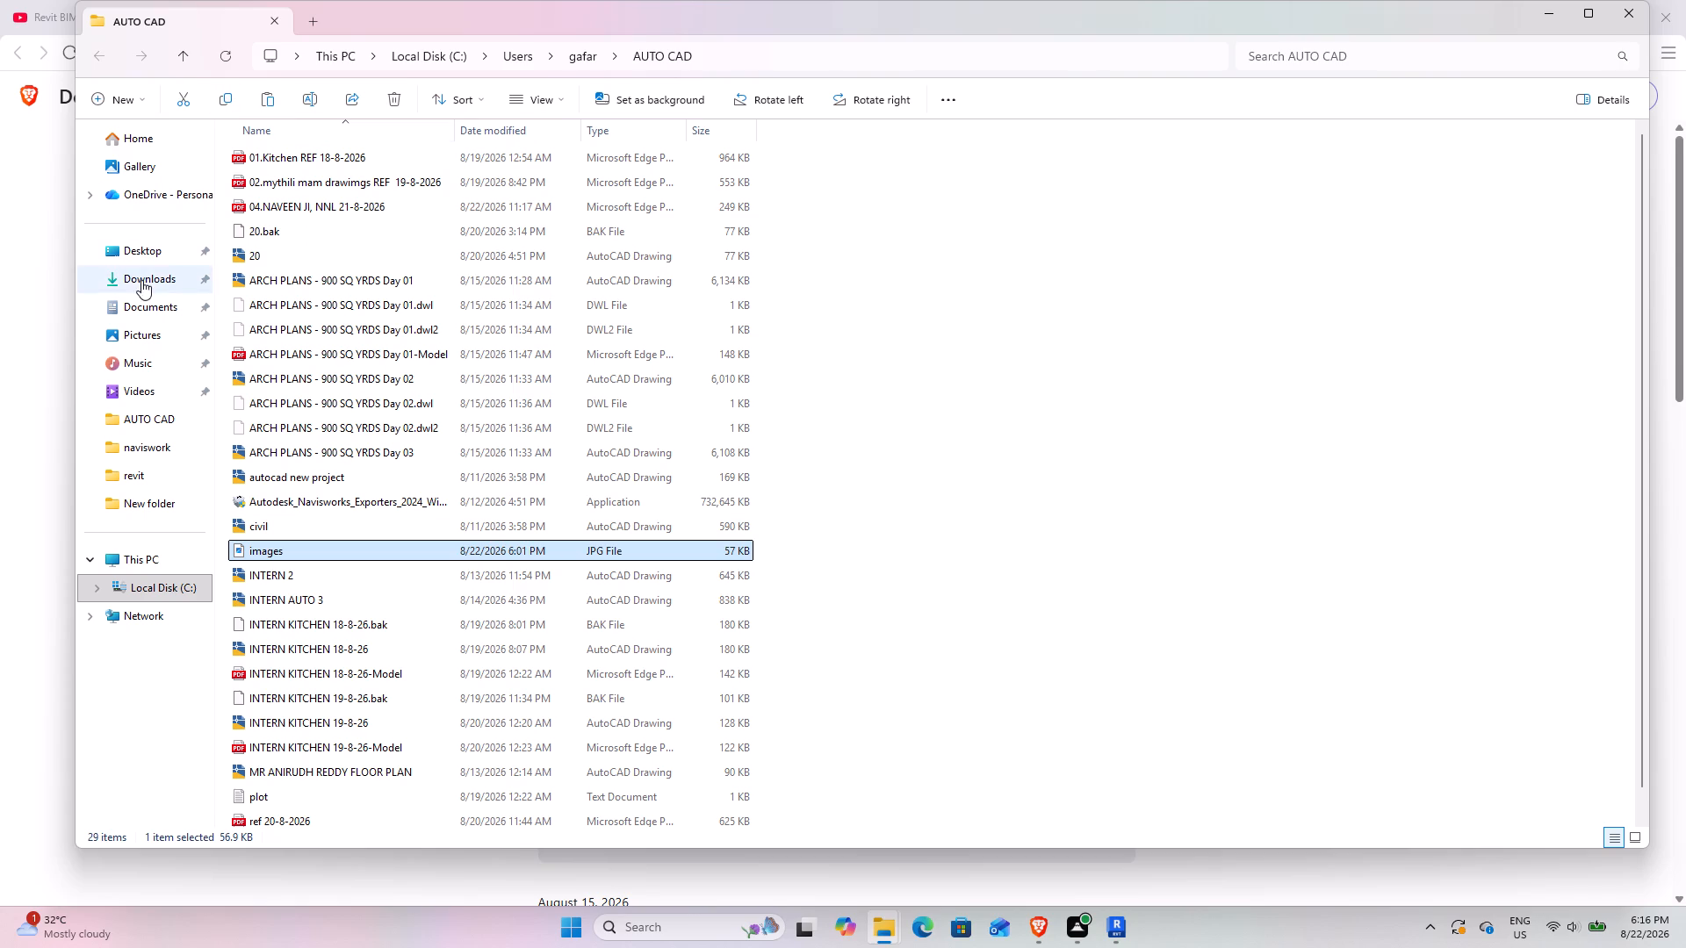
{"action": "left_click", "coordinate": [141, 280]}
{"action": "left_click", "coordinate": [272, 102]}
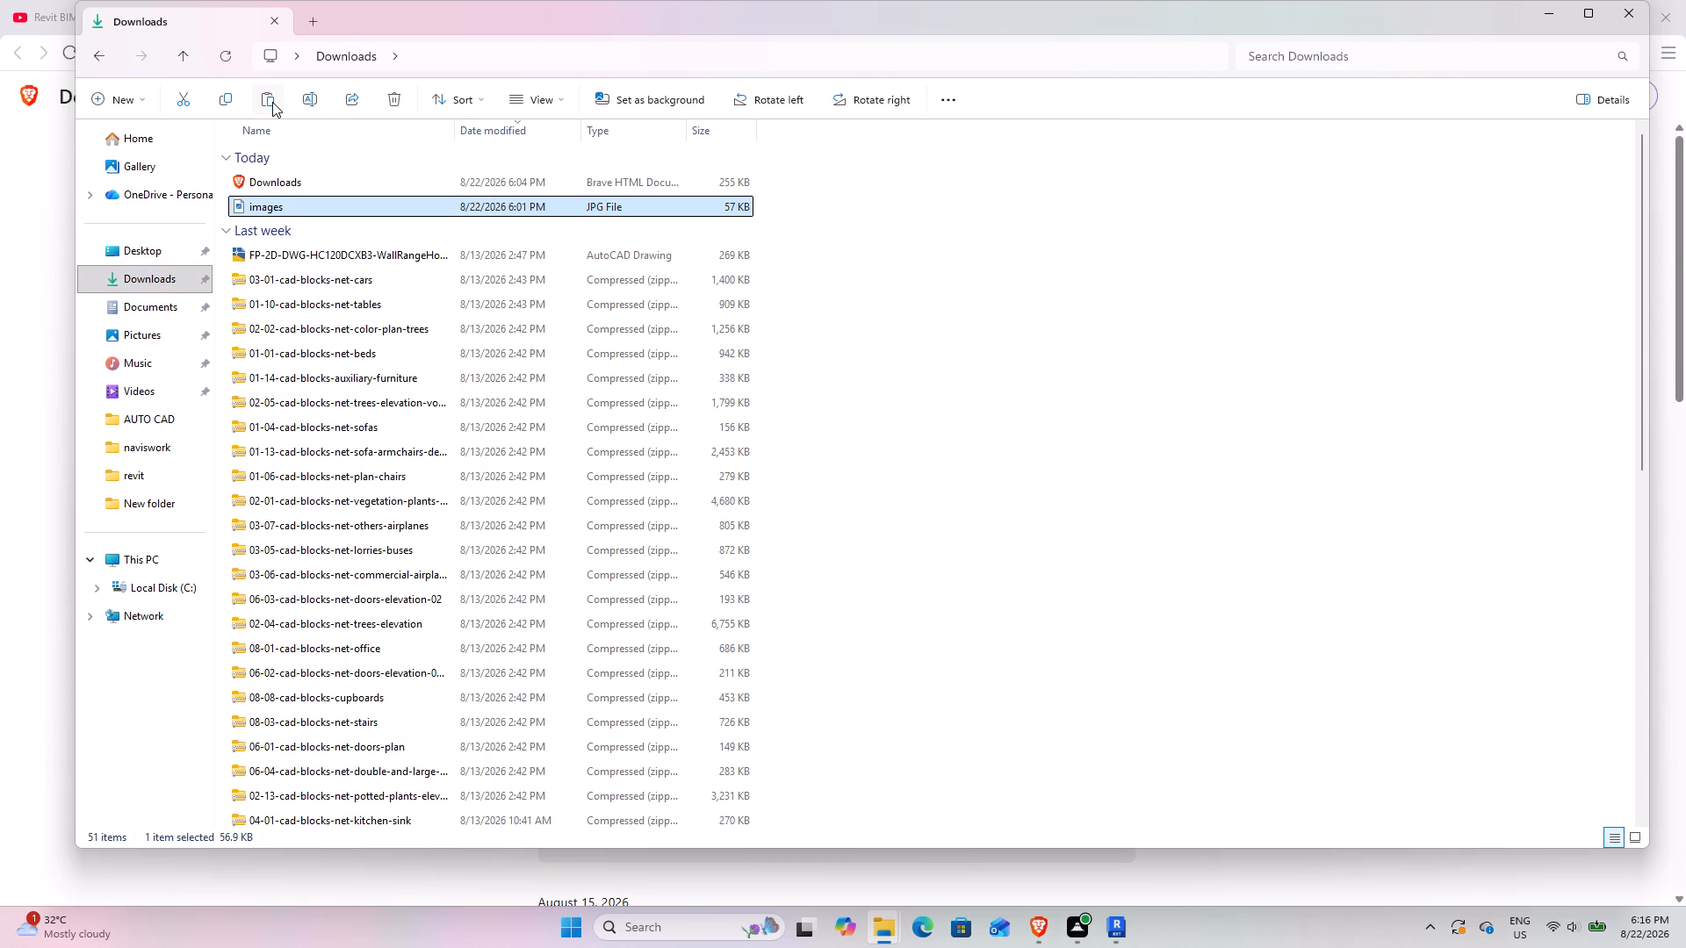
{"action": "left_click", "coordinate": [1618, 8]}
{"action": "left_click", "coordinate": [1114, 922]}
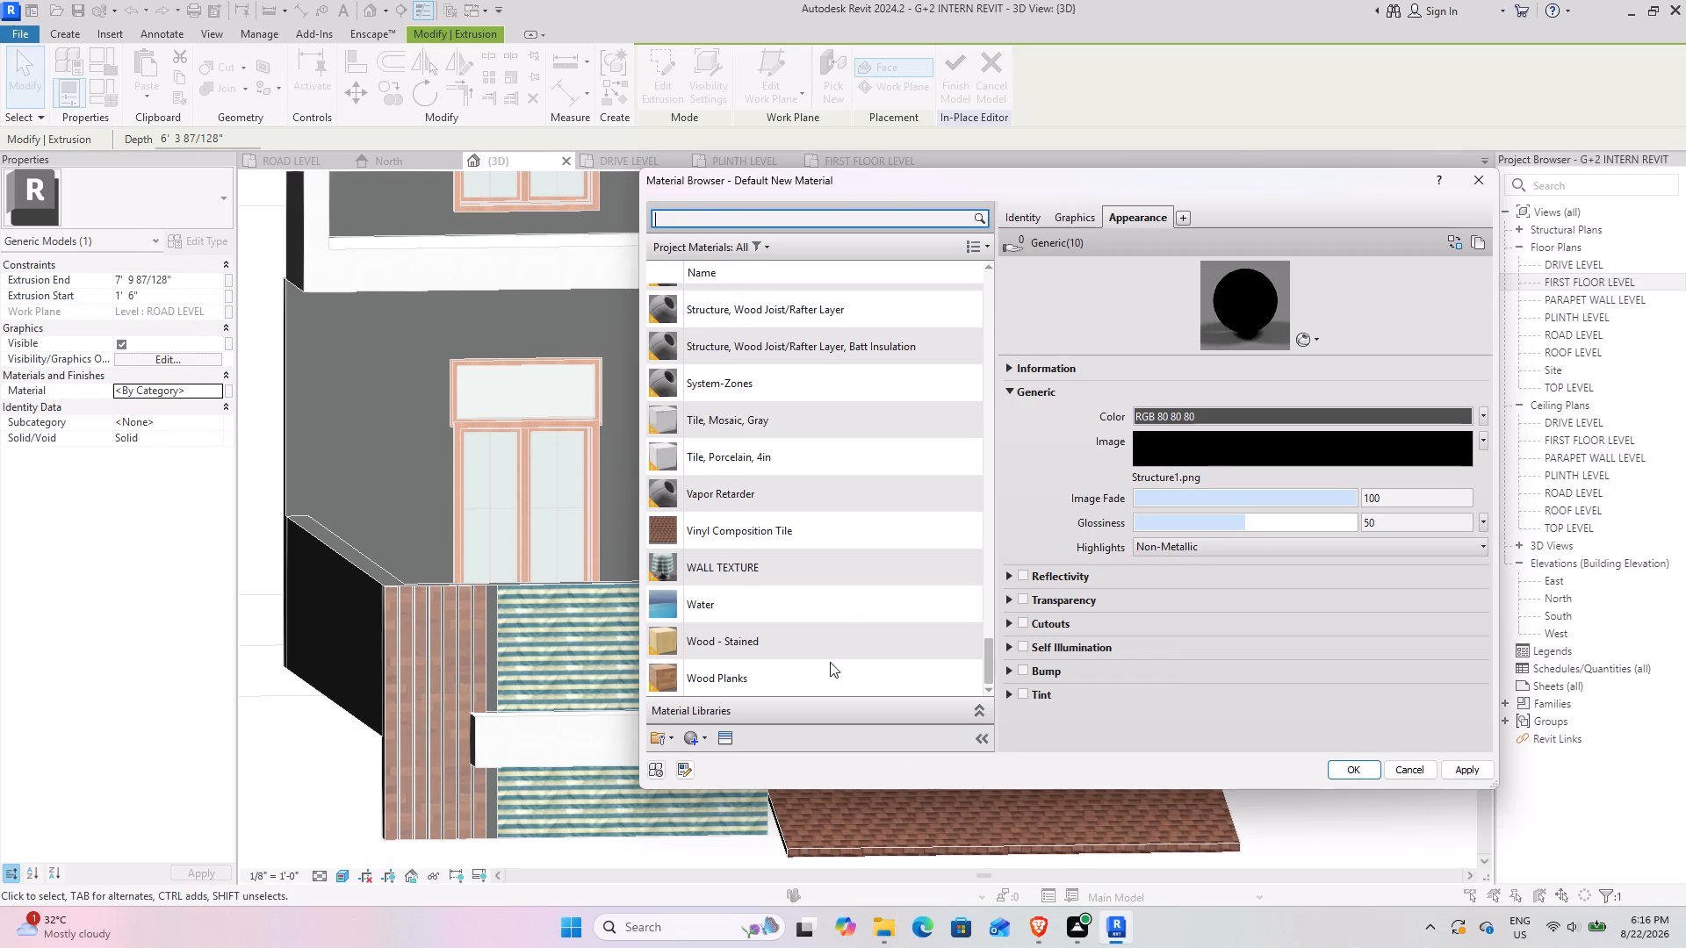
Look through the Structure1.png texture settings in the Texture Editor for a way to replace the image, and close it.
{"action": "left_click", "coordinate": [1206, 445]}
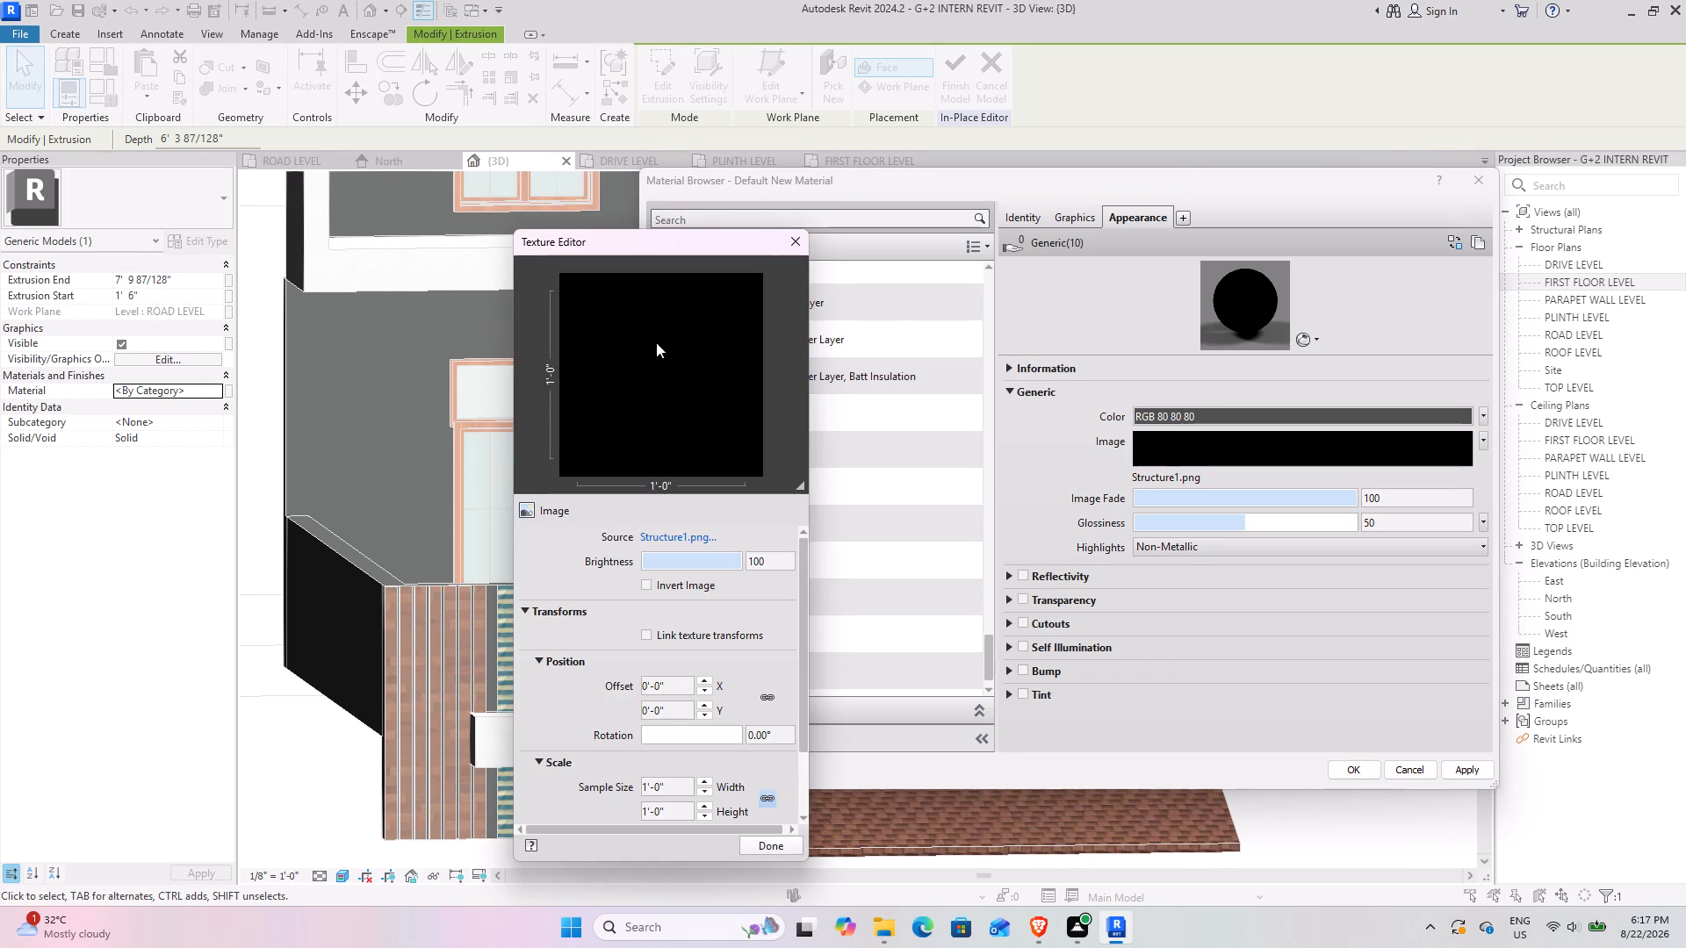
{"action": "left_click", "coordinate": [788, 241]}
{"action": "left_click", "coordinate": [1169, 438]}
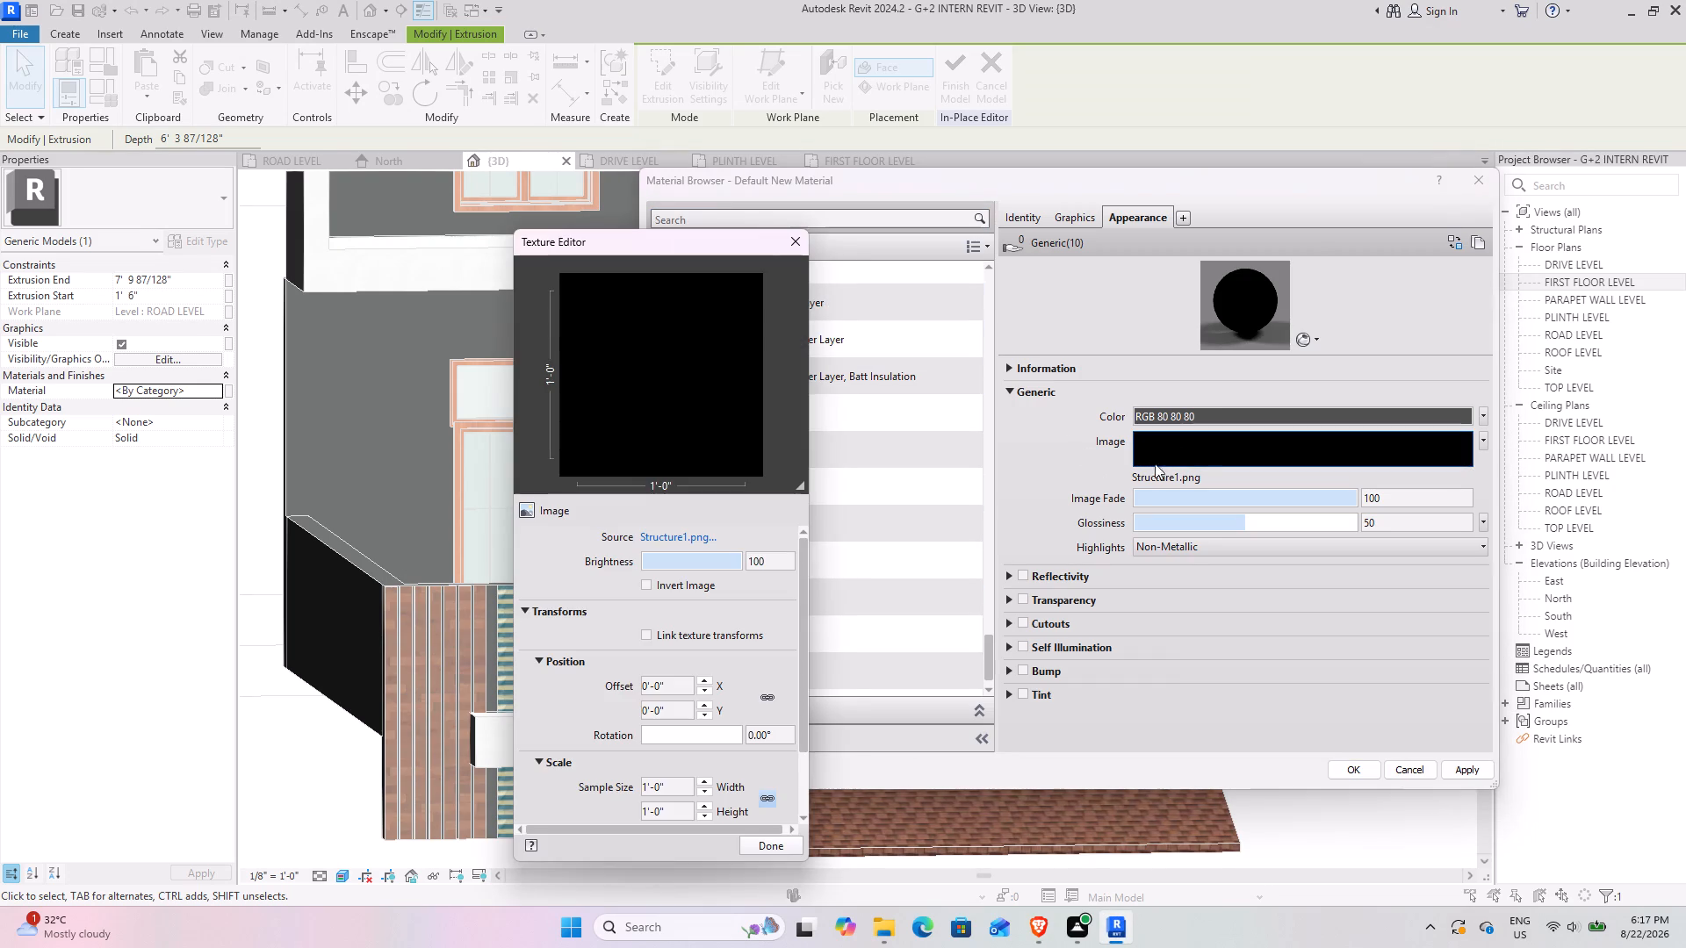
{"action": "scroll", "coordinate": [645, 700], "scroll_direction": "down", "scroll_amount": 4}
{"action": "scroll", "coordinate": [712, 639], "scroll_direction": "up", "scroll_amount": 4}
{"action": "scroll", "coordinate": [712, 635], "scroll_direction": "down", "scroll_amount": 4}
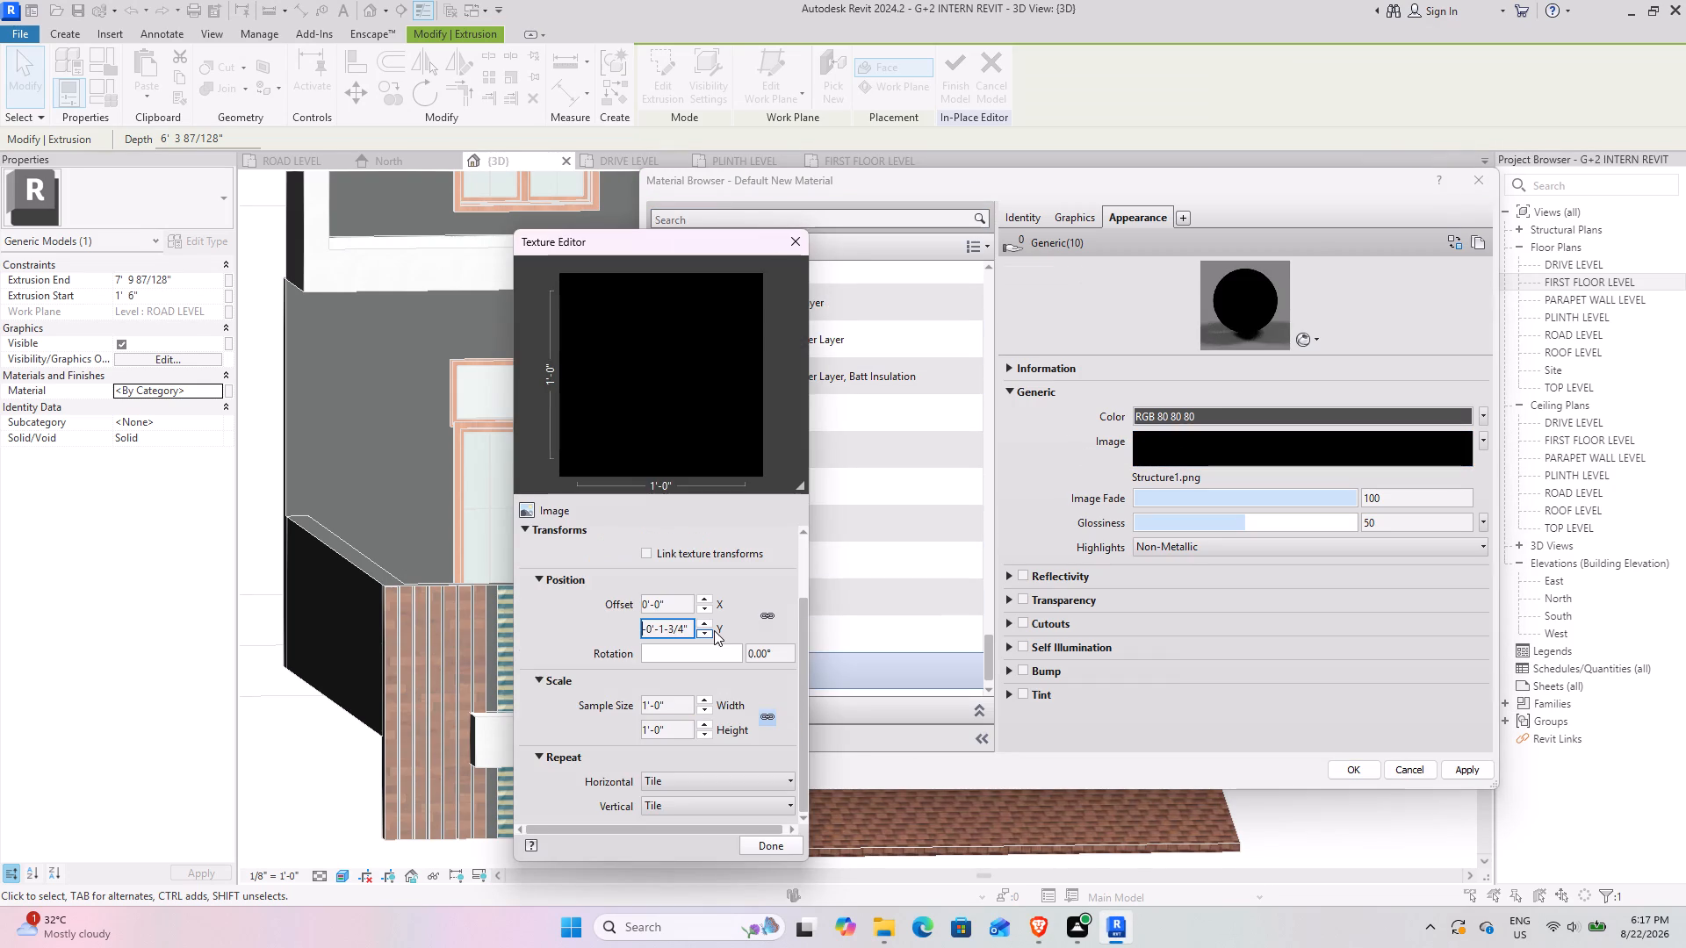
{"action": "scroll", "coordinate": [714, 626], "scroll_direction": "down", "scroll_amount": 3}
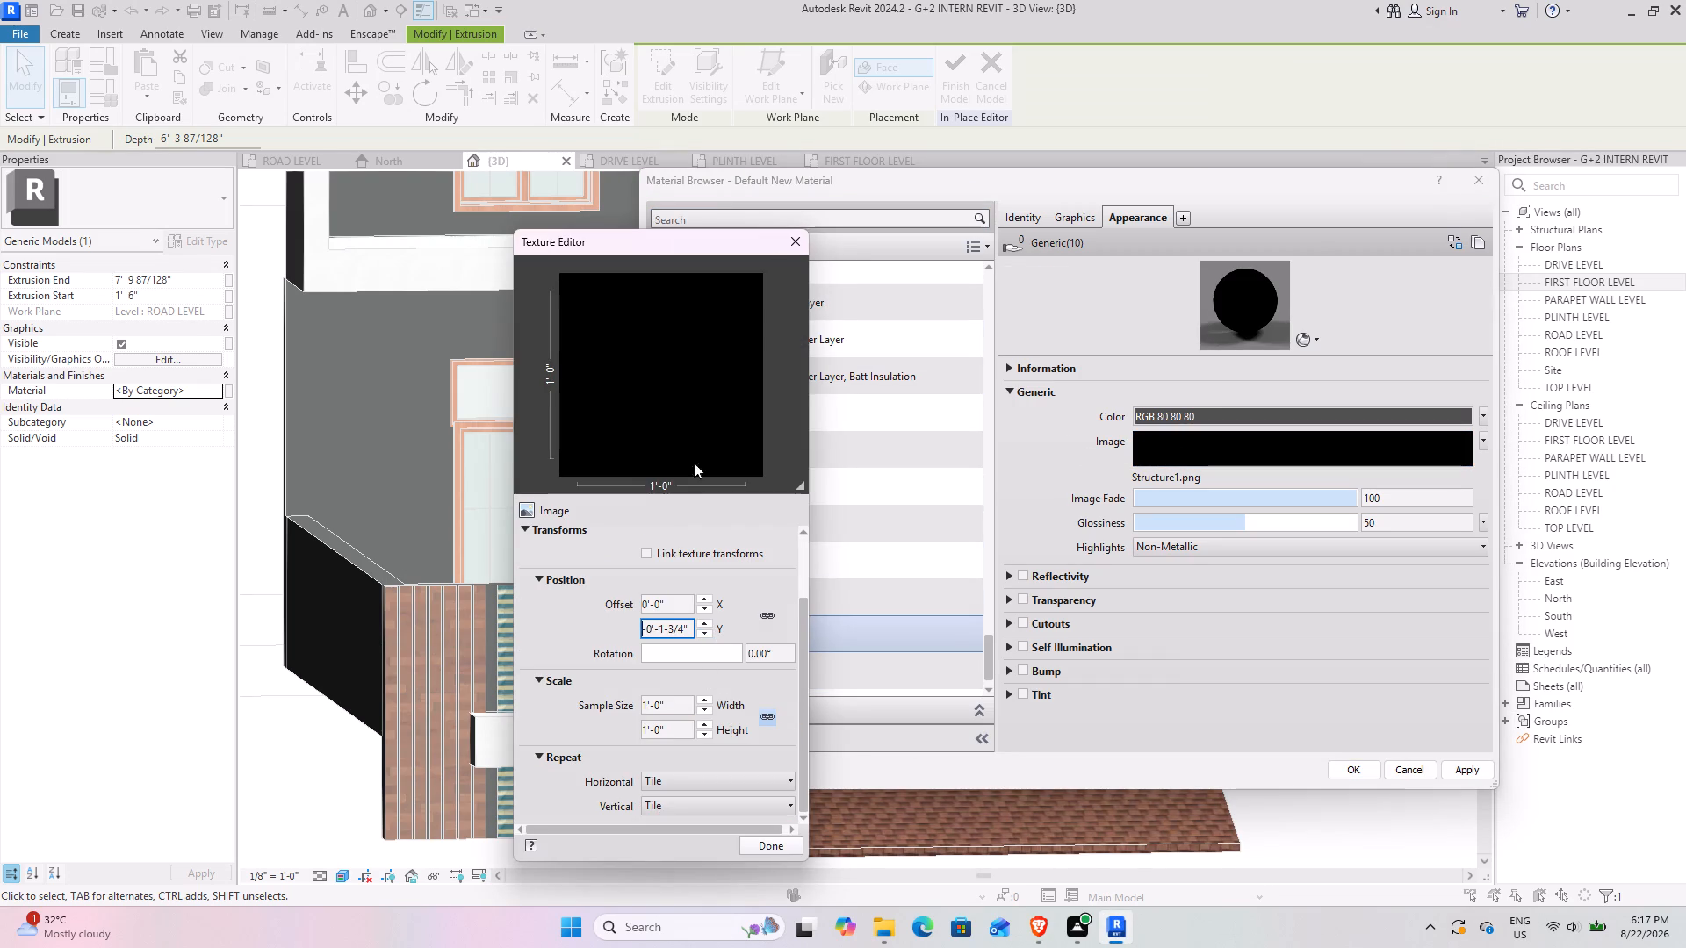
{"action": "scroll", "coordinate": [699, 423], "scroll_direction": "up", "scroll_amount": 4}
{"action": "scroll", "coordinate": [701, 589], "scroll_direction": "up", "scroll_amount": 3}
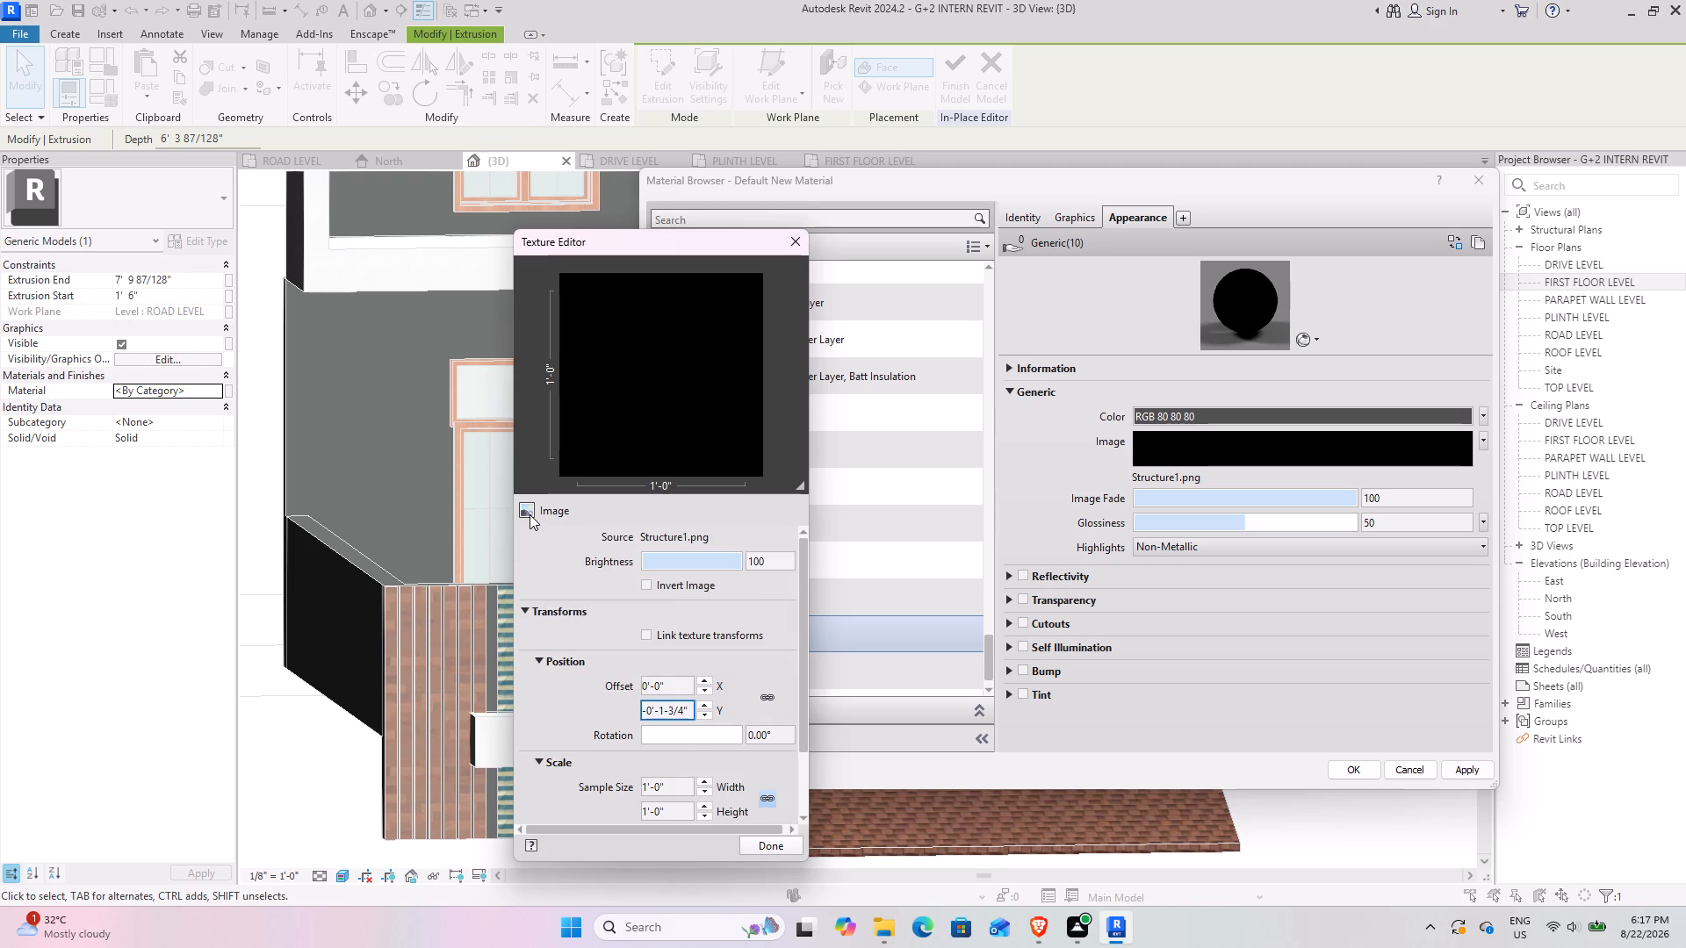
{"action": "left_click", "coordinate": [530, 514]}
{"action": "scroll", "coordinate": [680, 630], "scroll_direction": "down", "scroll_amount": 4}
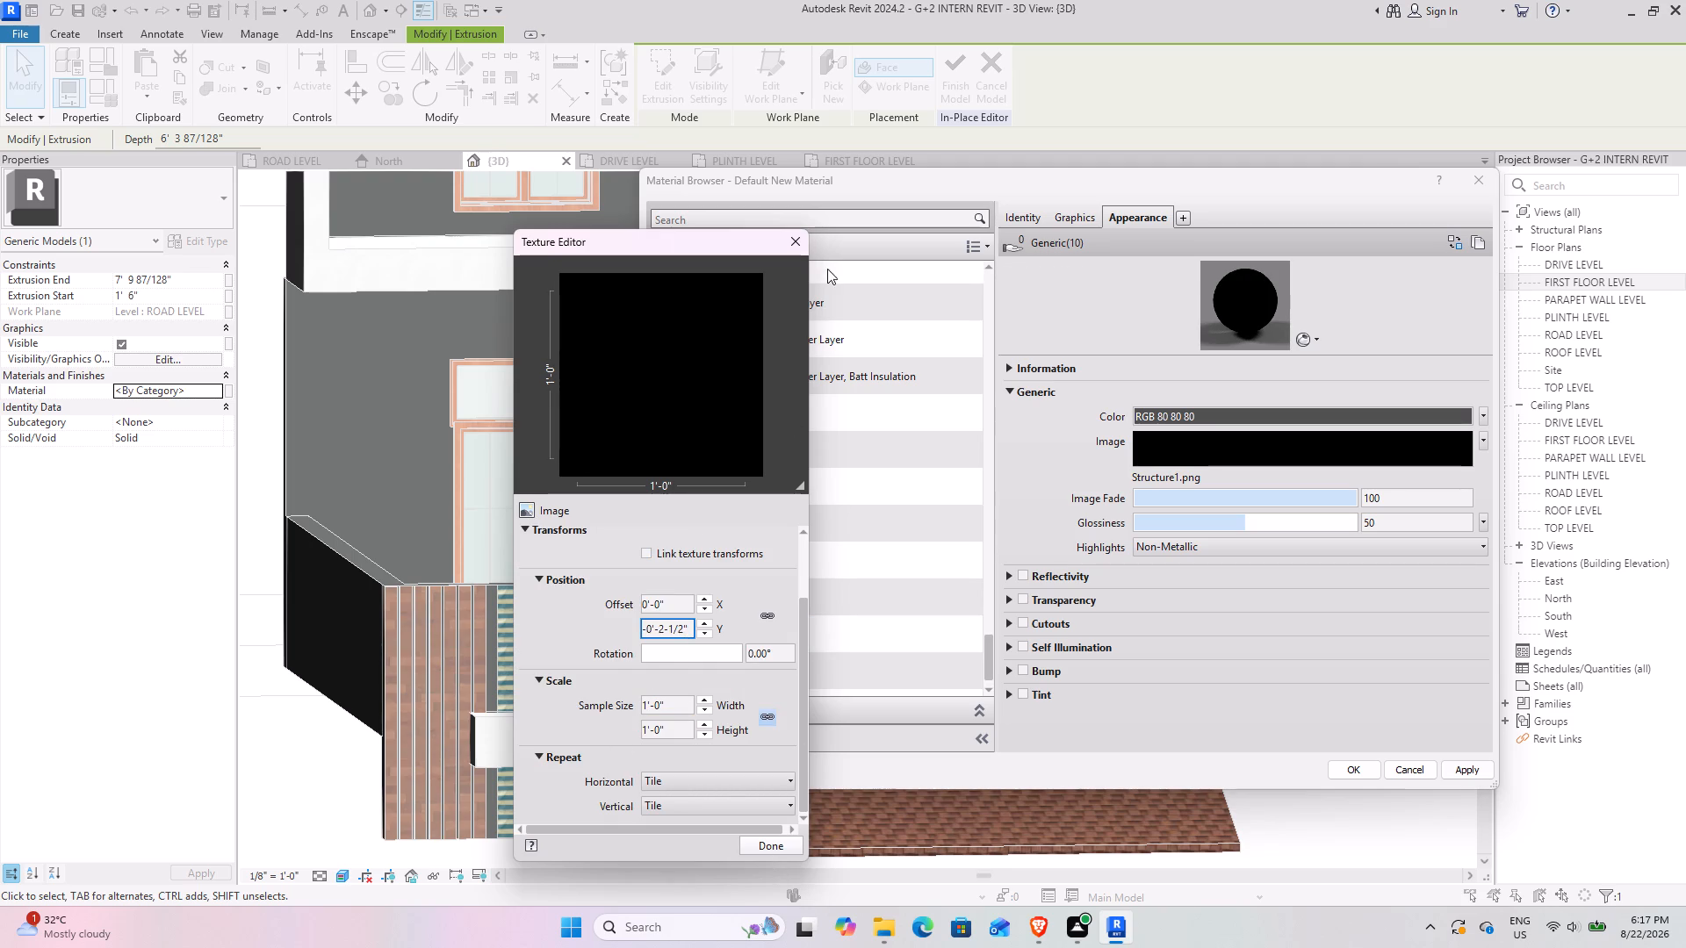
{"action": "left_click", "coordinate": [779, 245]}
{"action": "left_click", "coordinate": [790, 254]}
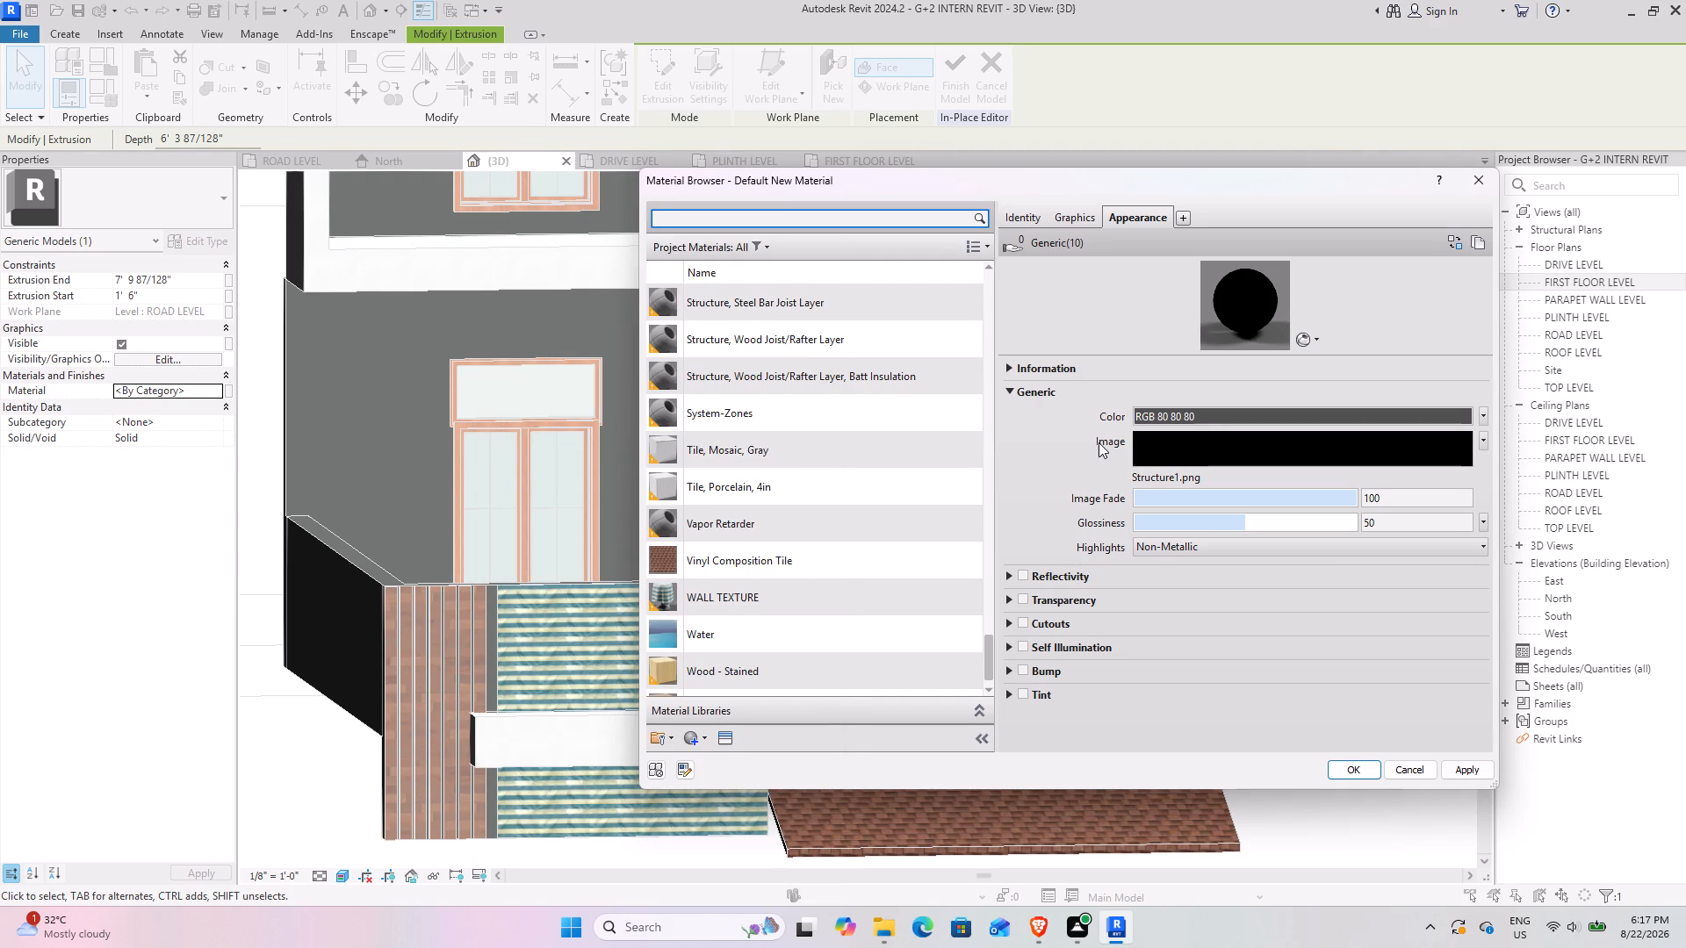
{"action": "left_click", "coordinate": [1099, 442]}
{"action": "left_click", "coordinate": [1154, 445]}
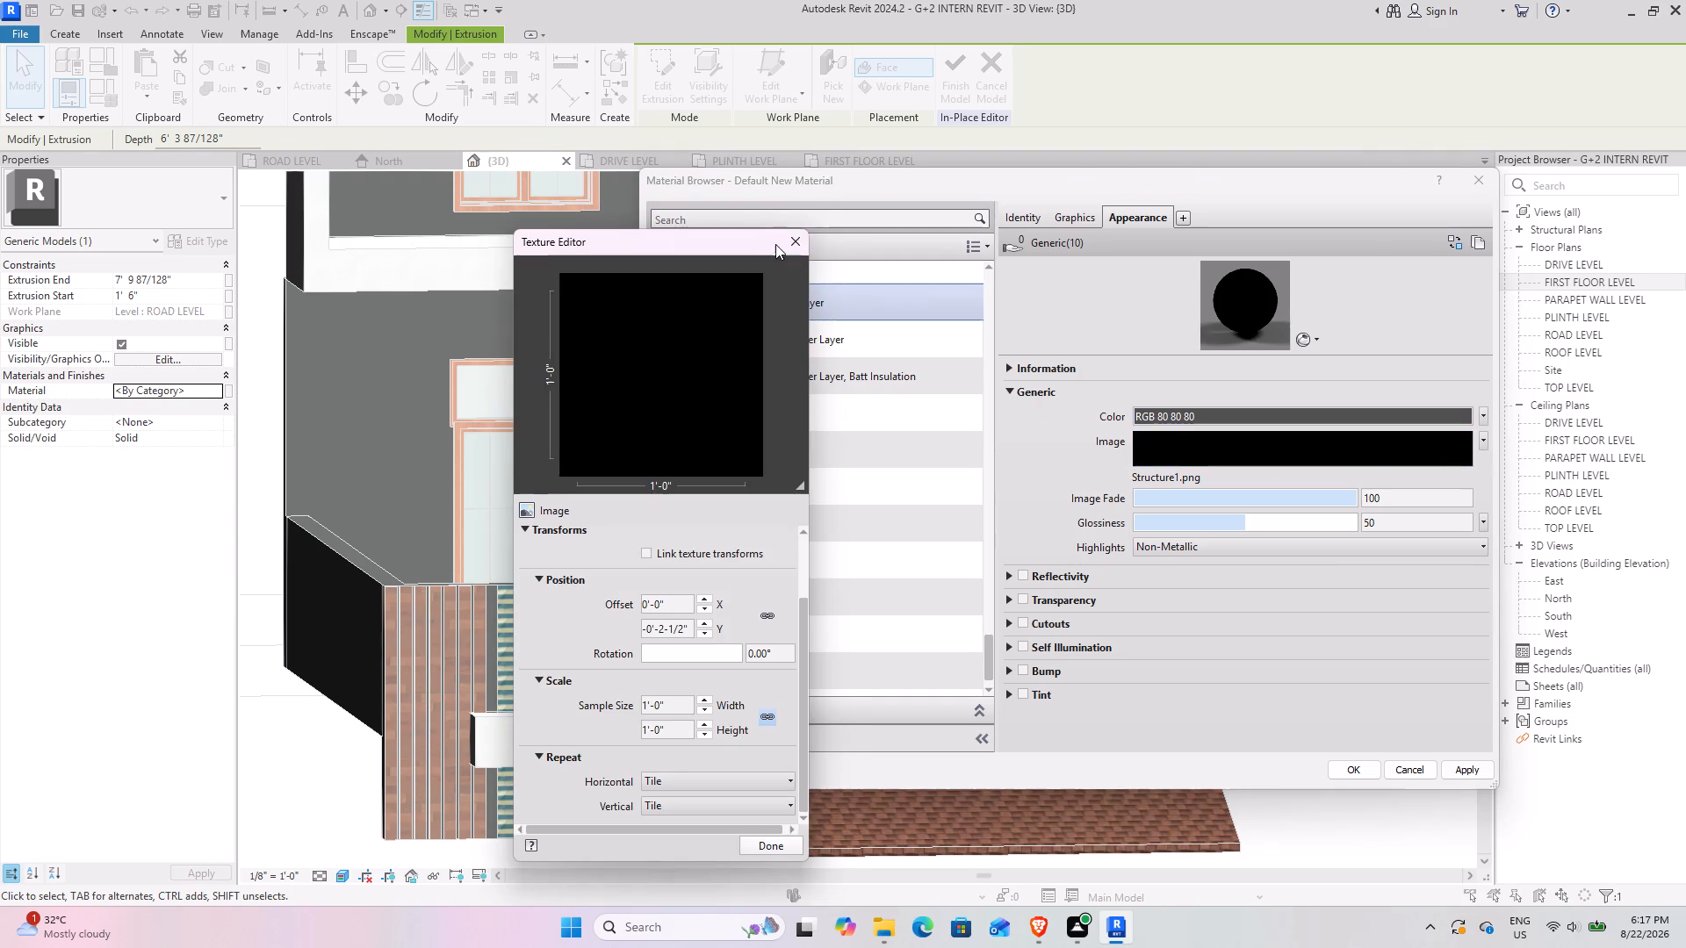
{"action": "left_click", "coordinate": [796, 242]}
Remove the Structure1.png appearance image from the material and load images.jpg from the Downloads folder in its place.
{"action": "left_click", "coordinate": [1484, 439]}
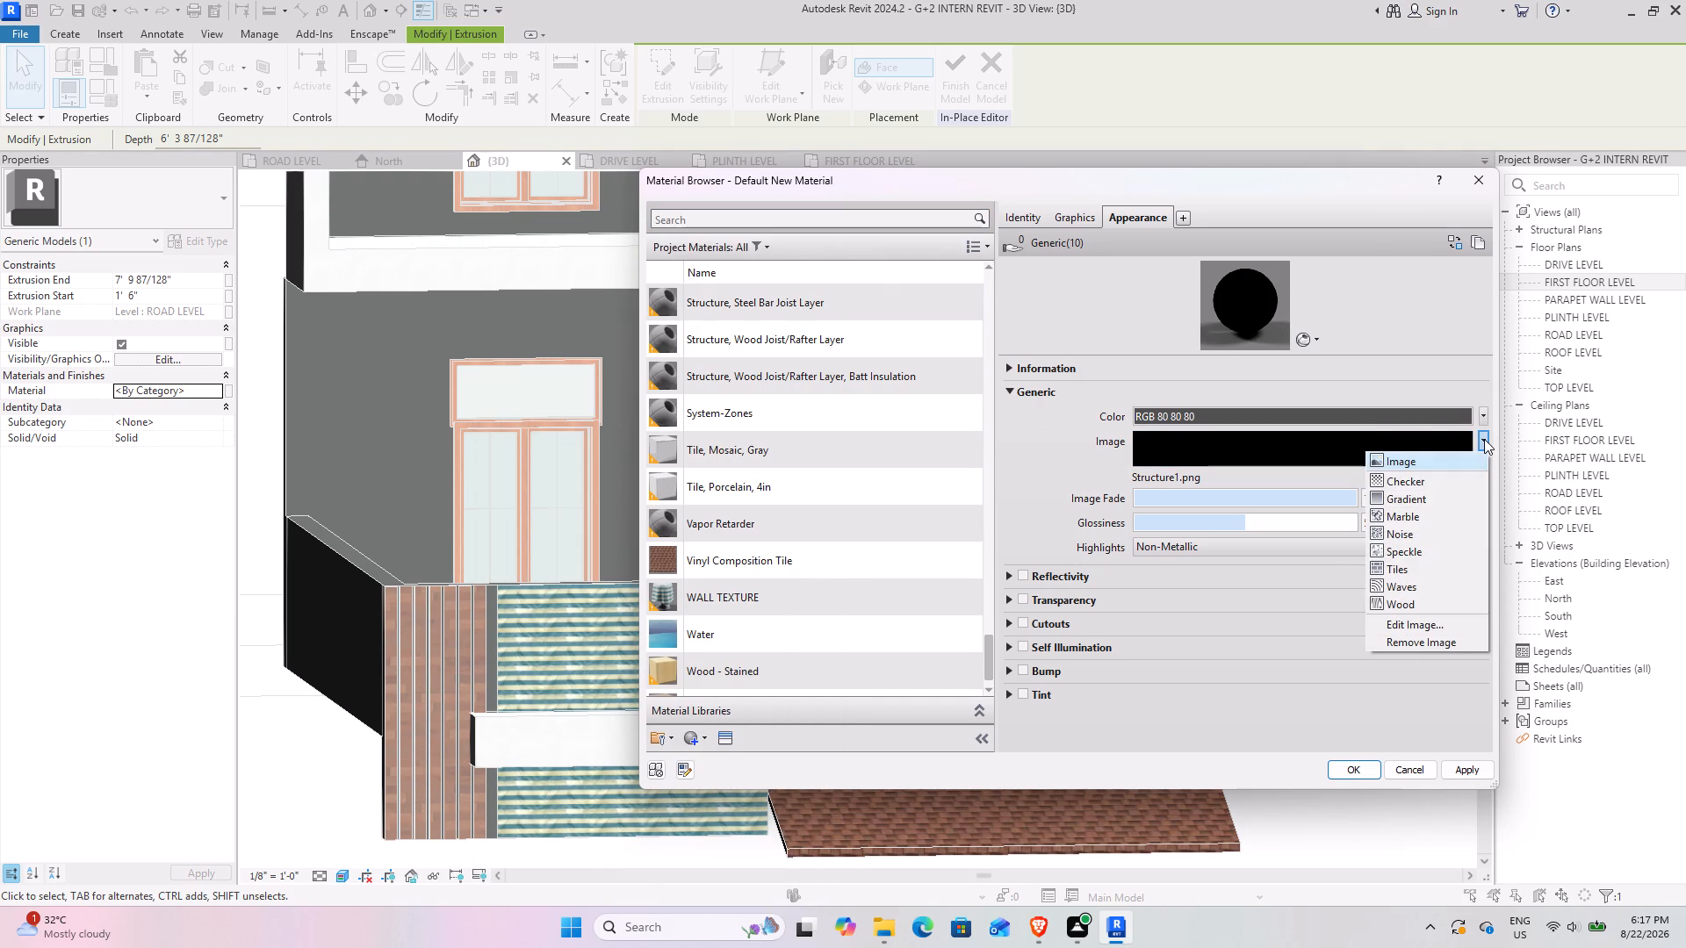
{"action": "left_click", "coordinate": [1415, 643]}
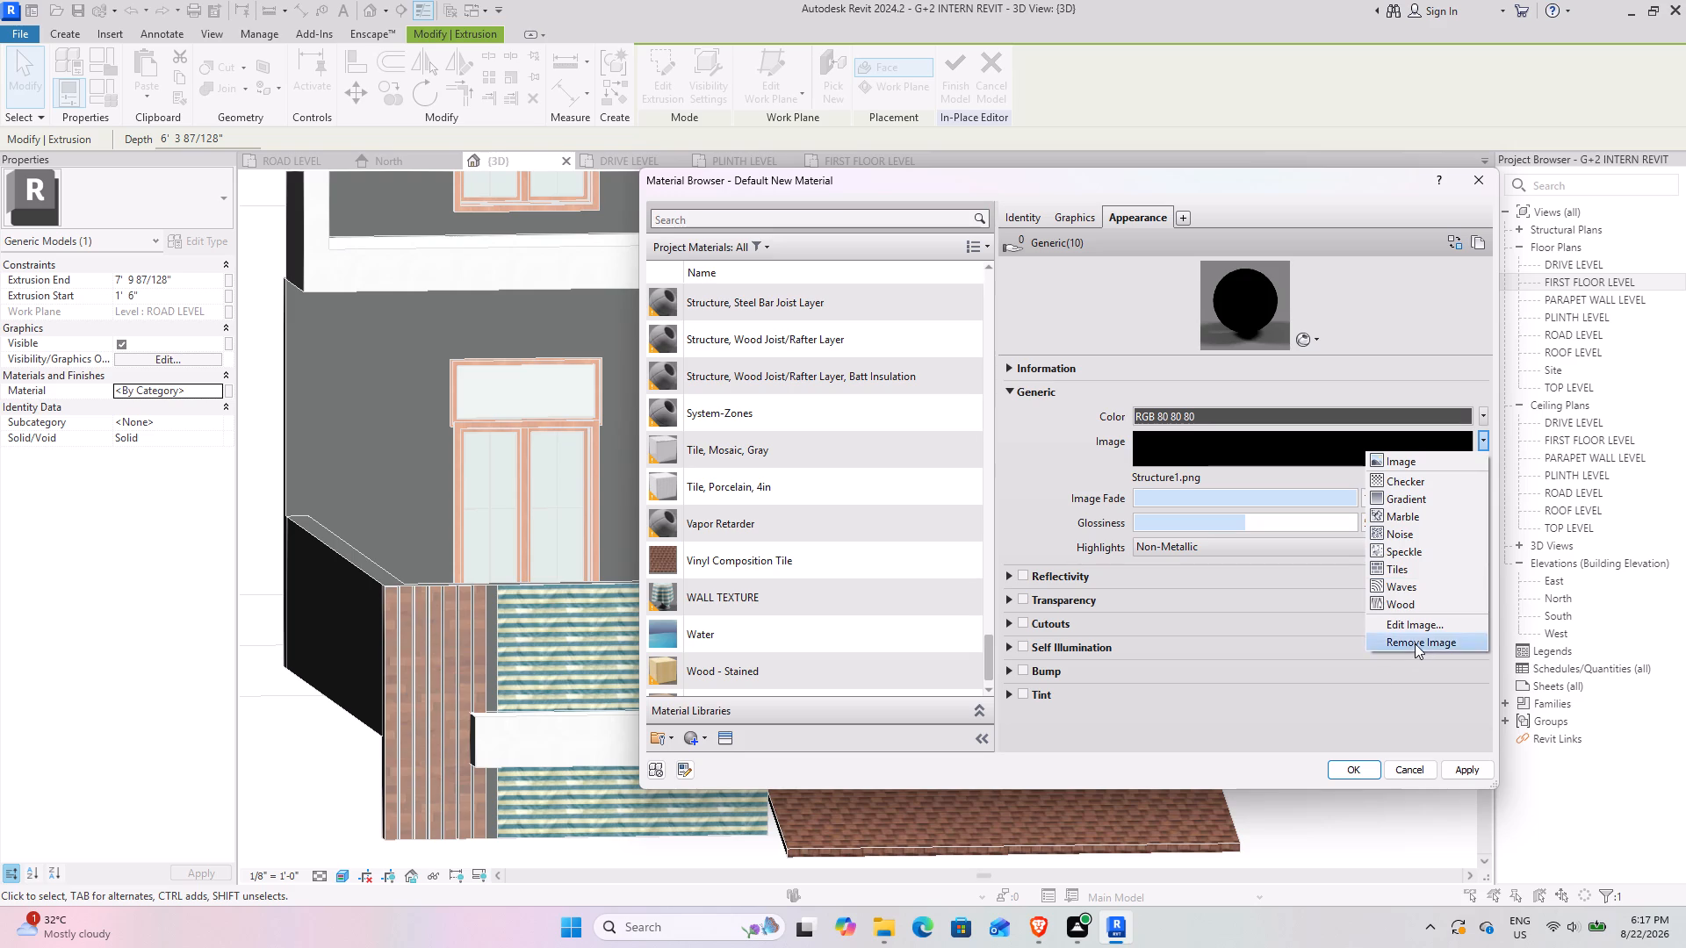
{"action": "left_click", "coordinate": [1257, 430]}
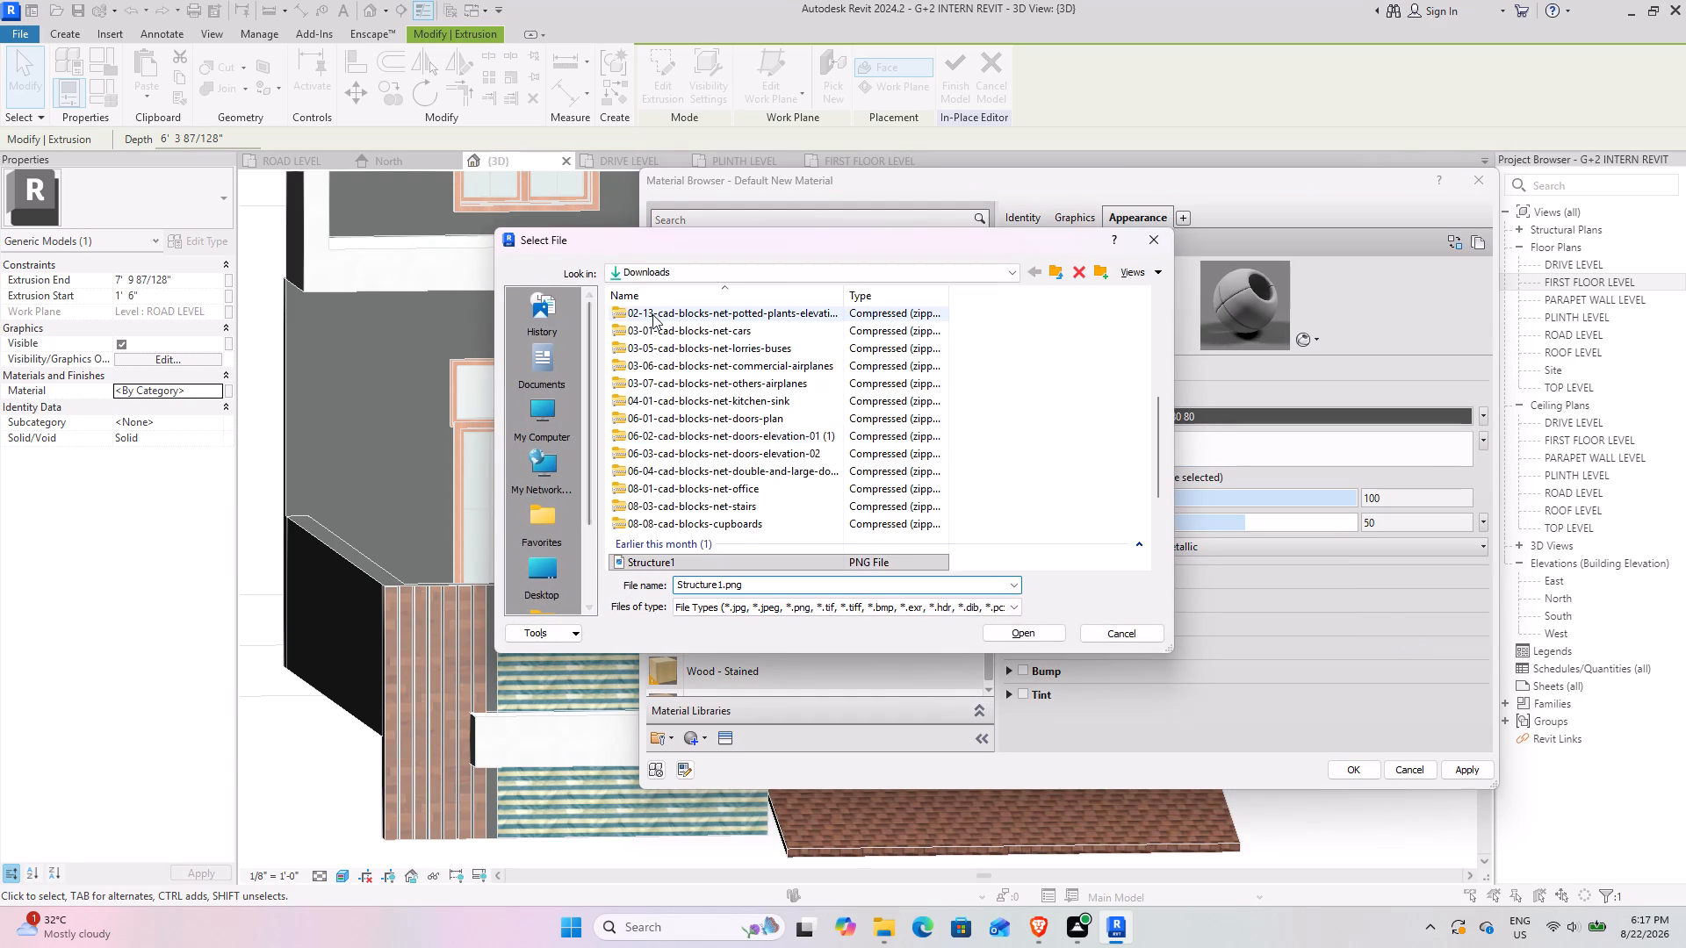
{"action": "scroll", "coordinate": [652, 395], "scroll_direction": "down", "scroll_amount": 3}
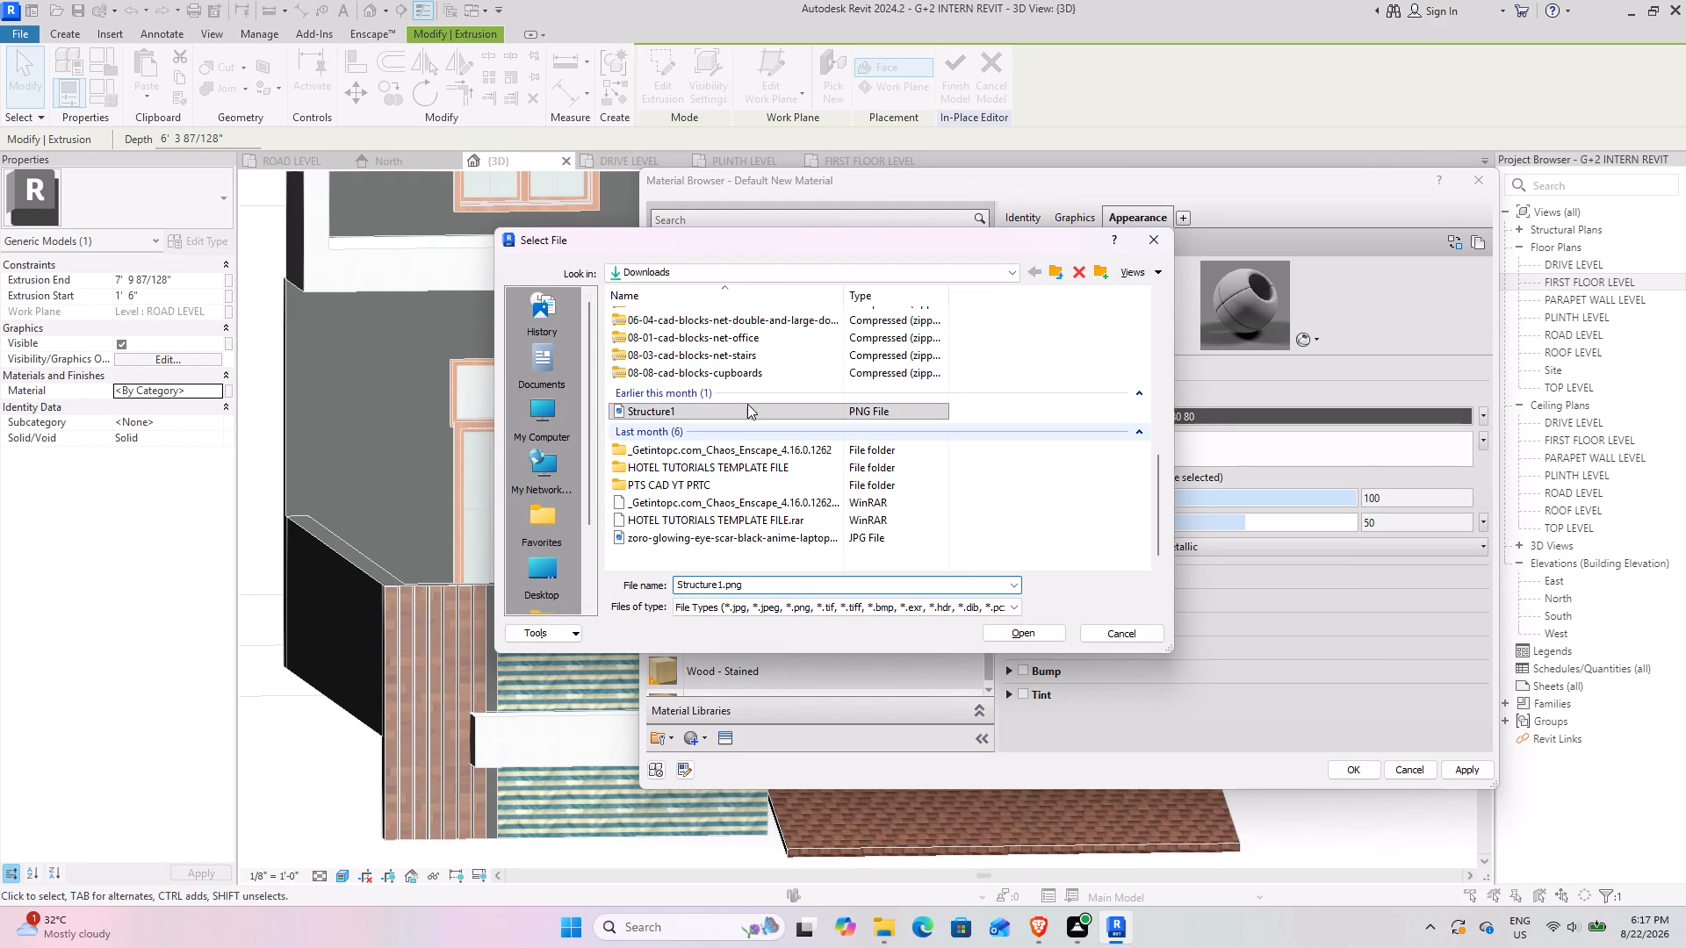
{"action": "scroll", "coordinate": [777, 417], "scroll_direction": "up", "scroll_amount": 3}
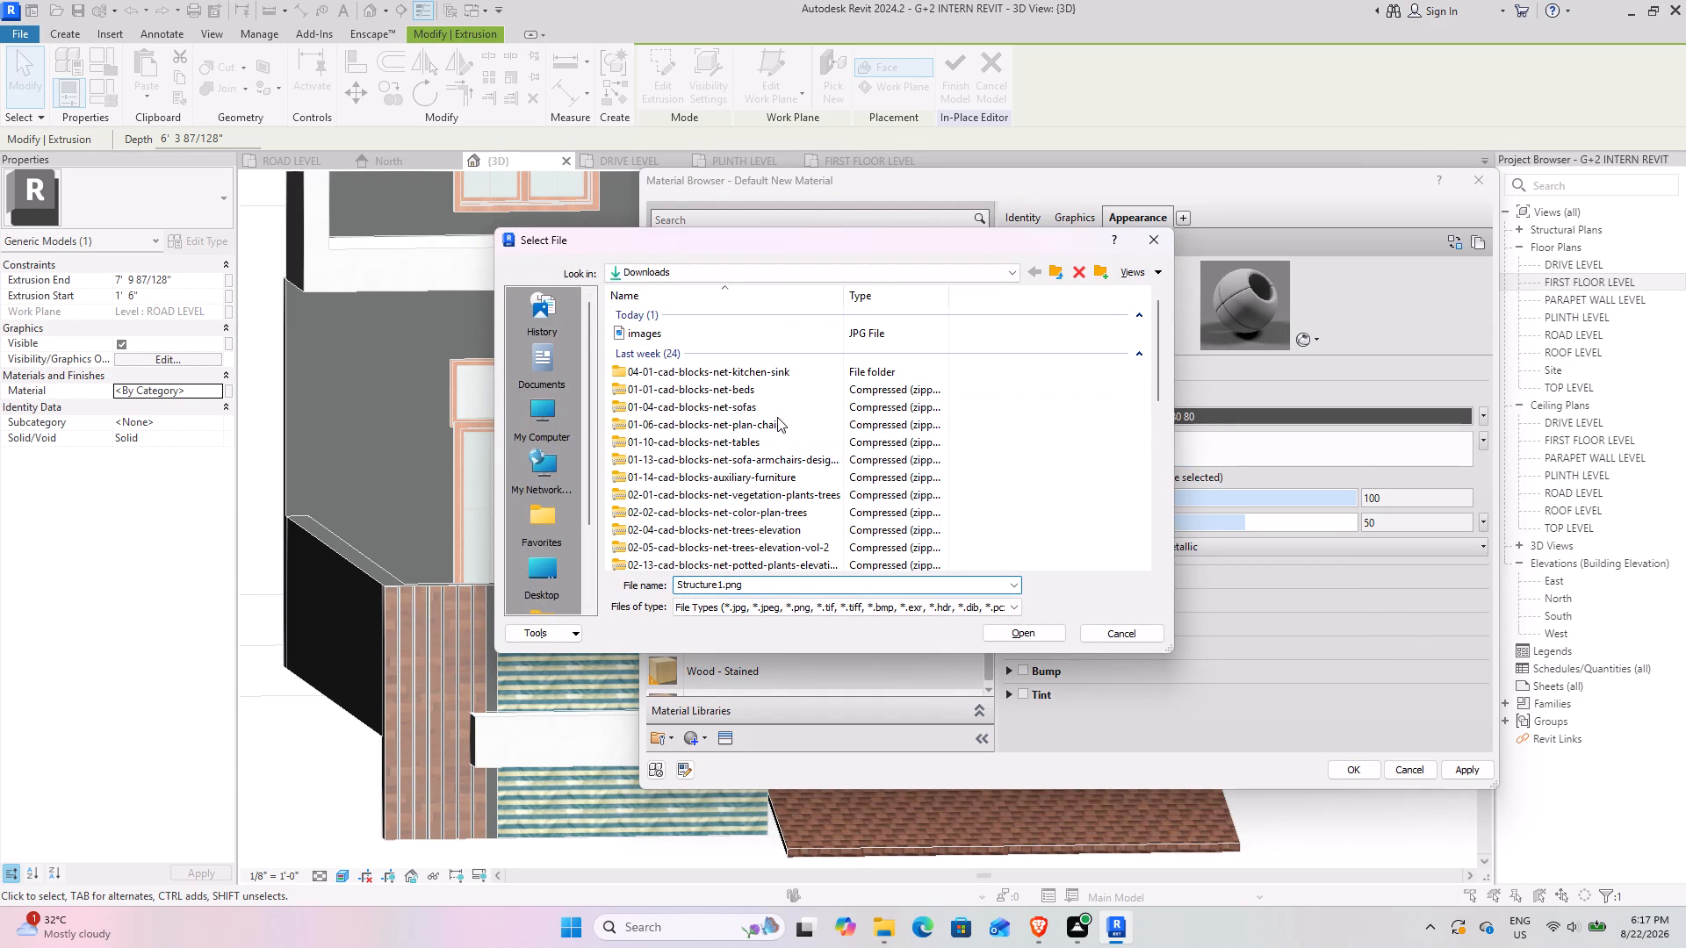
{"action": "left_click", "coordinate": [819, 322]}
{"action": "left_click", "coordinate": [813, 332]}
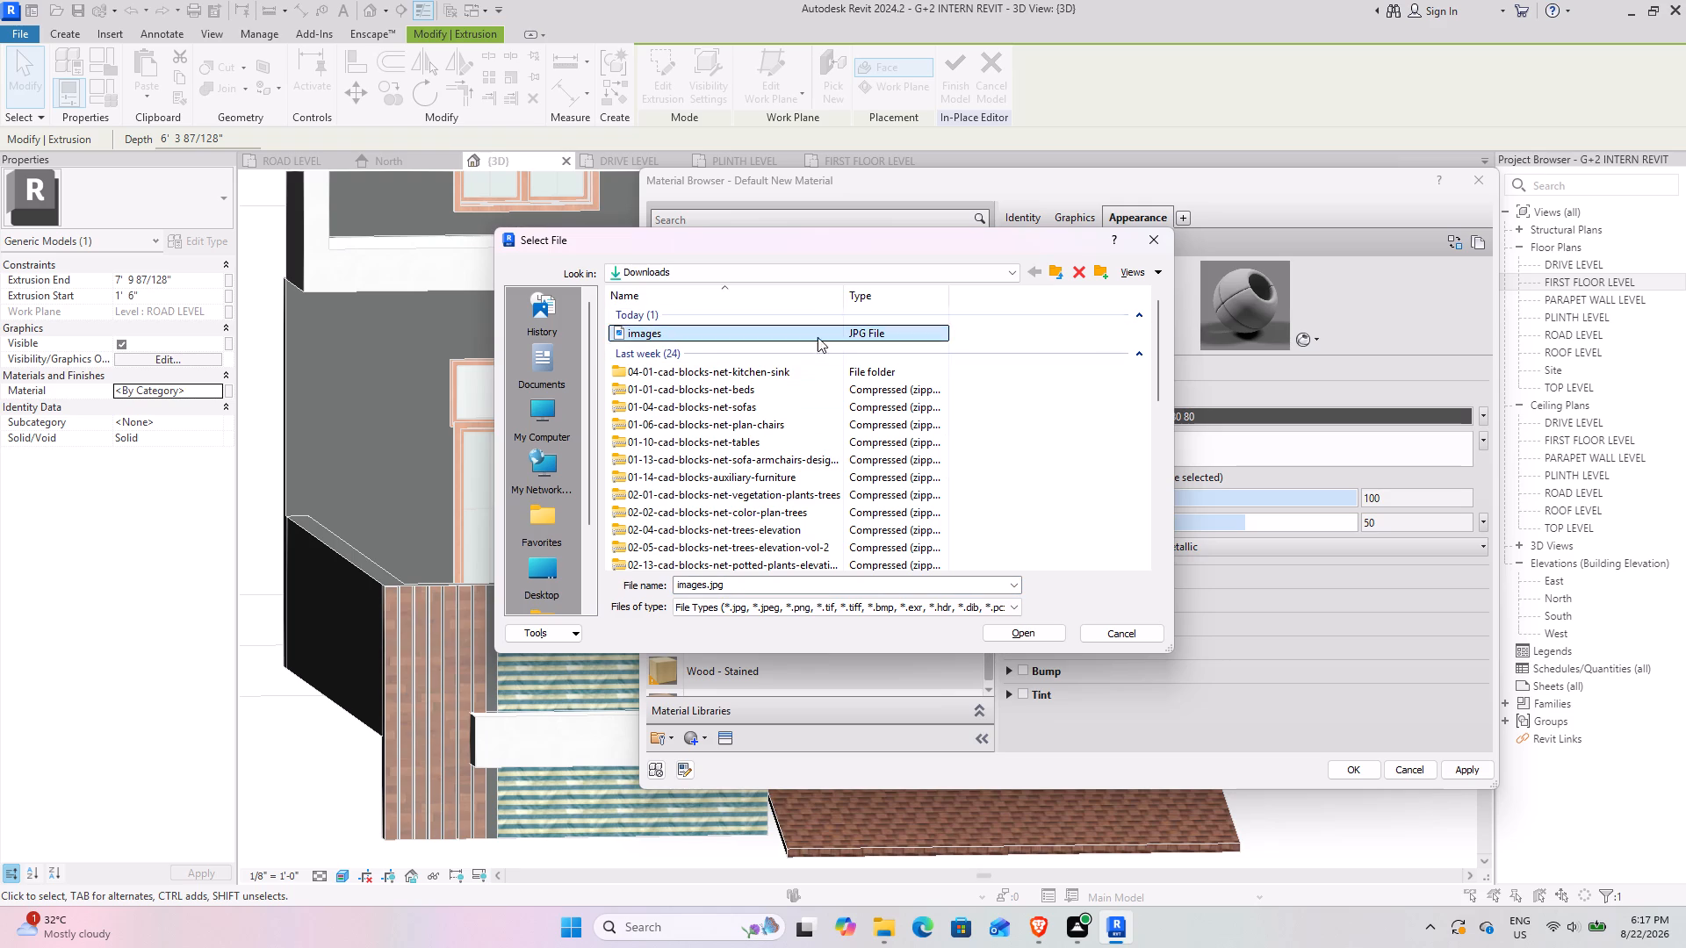
{"action": "left_click", "coordinate": [1020, 631]}
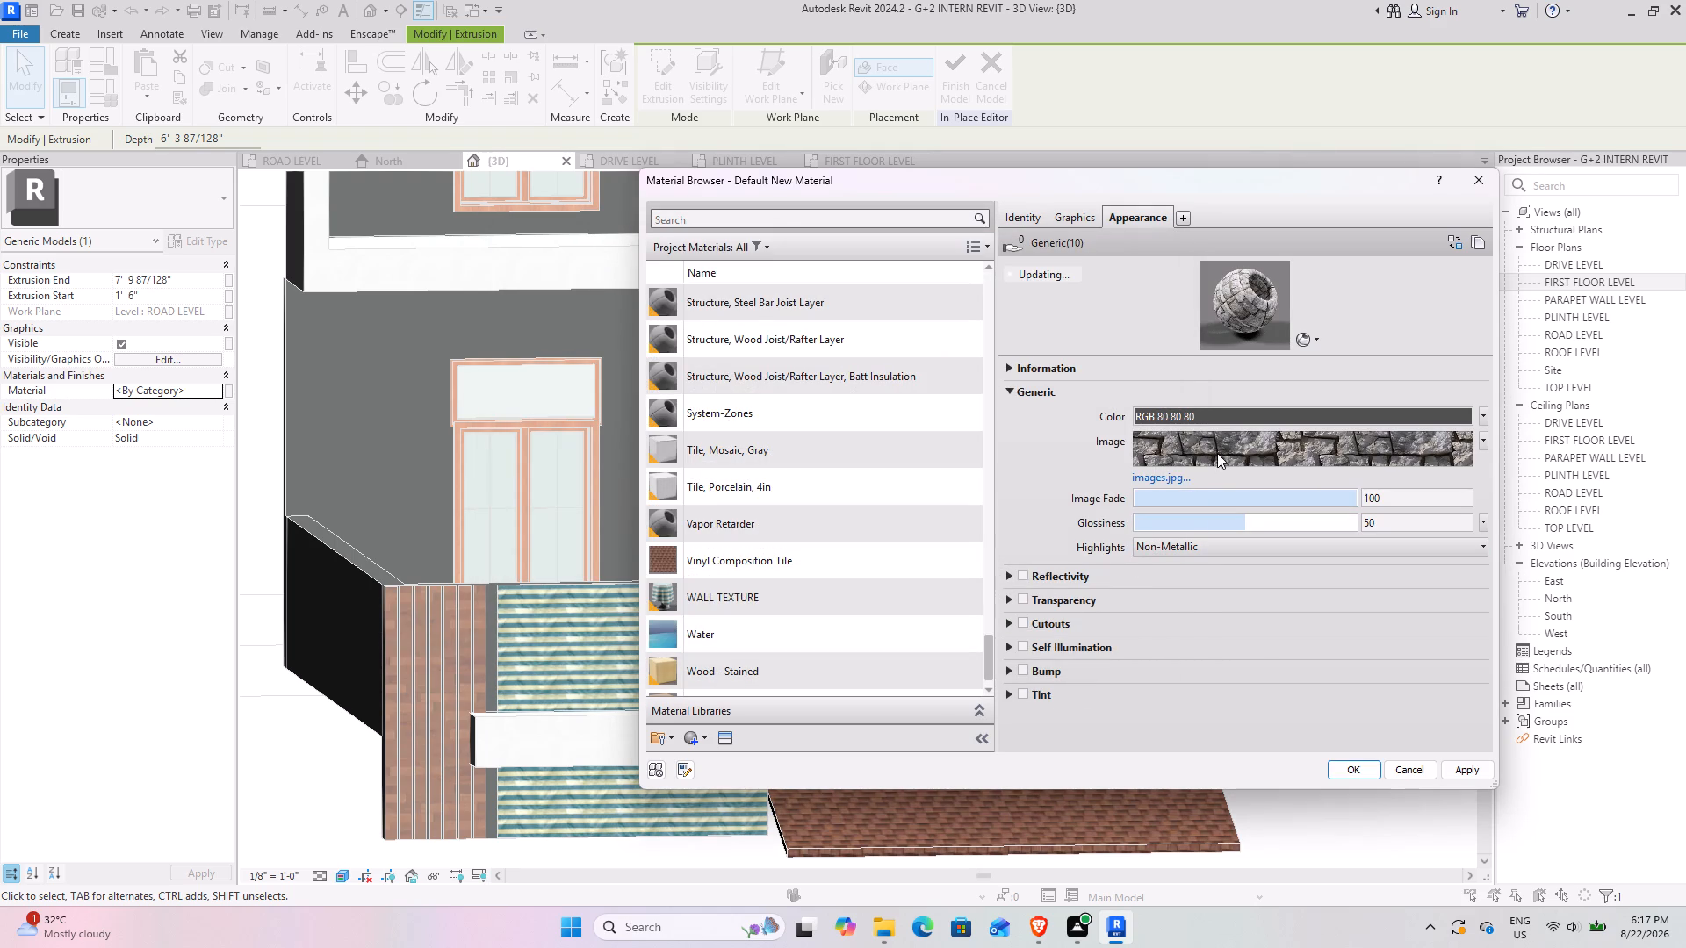
Set the stone texture's sample size to 6'-0" width and height in the Texture Editor.
{"action": "left_click", "coordinate": [1195, 456]}
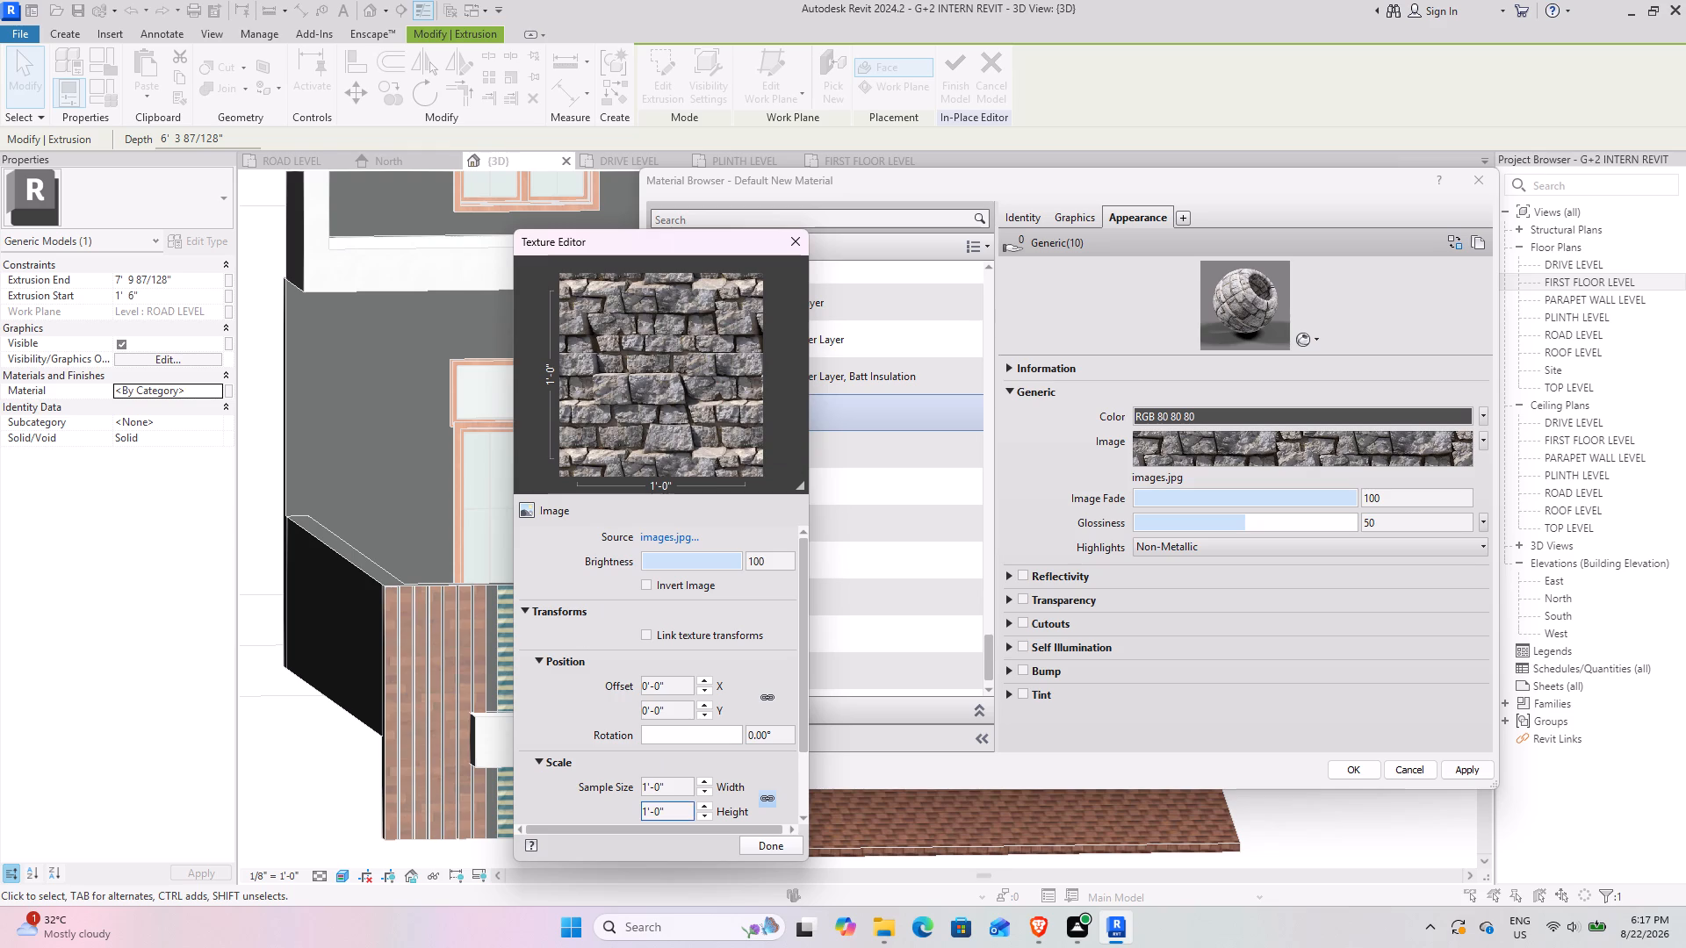
{"action": "left_click", "coordinate": [671, 790]}
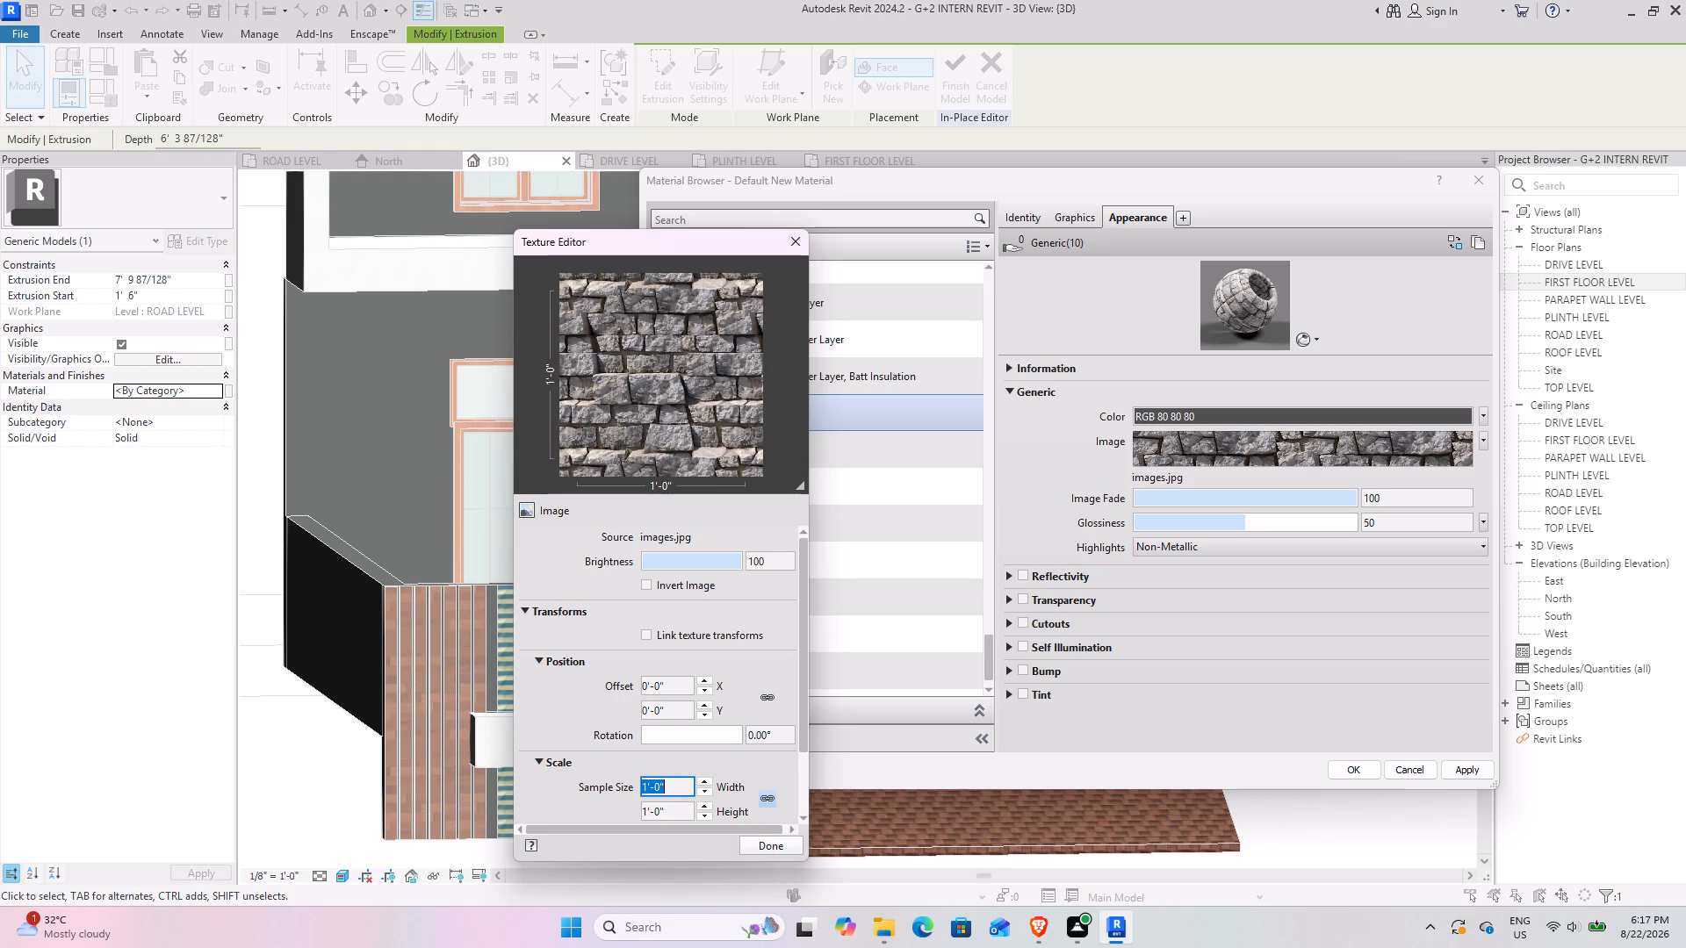
{"action": "key", "text": "6"}
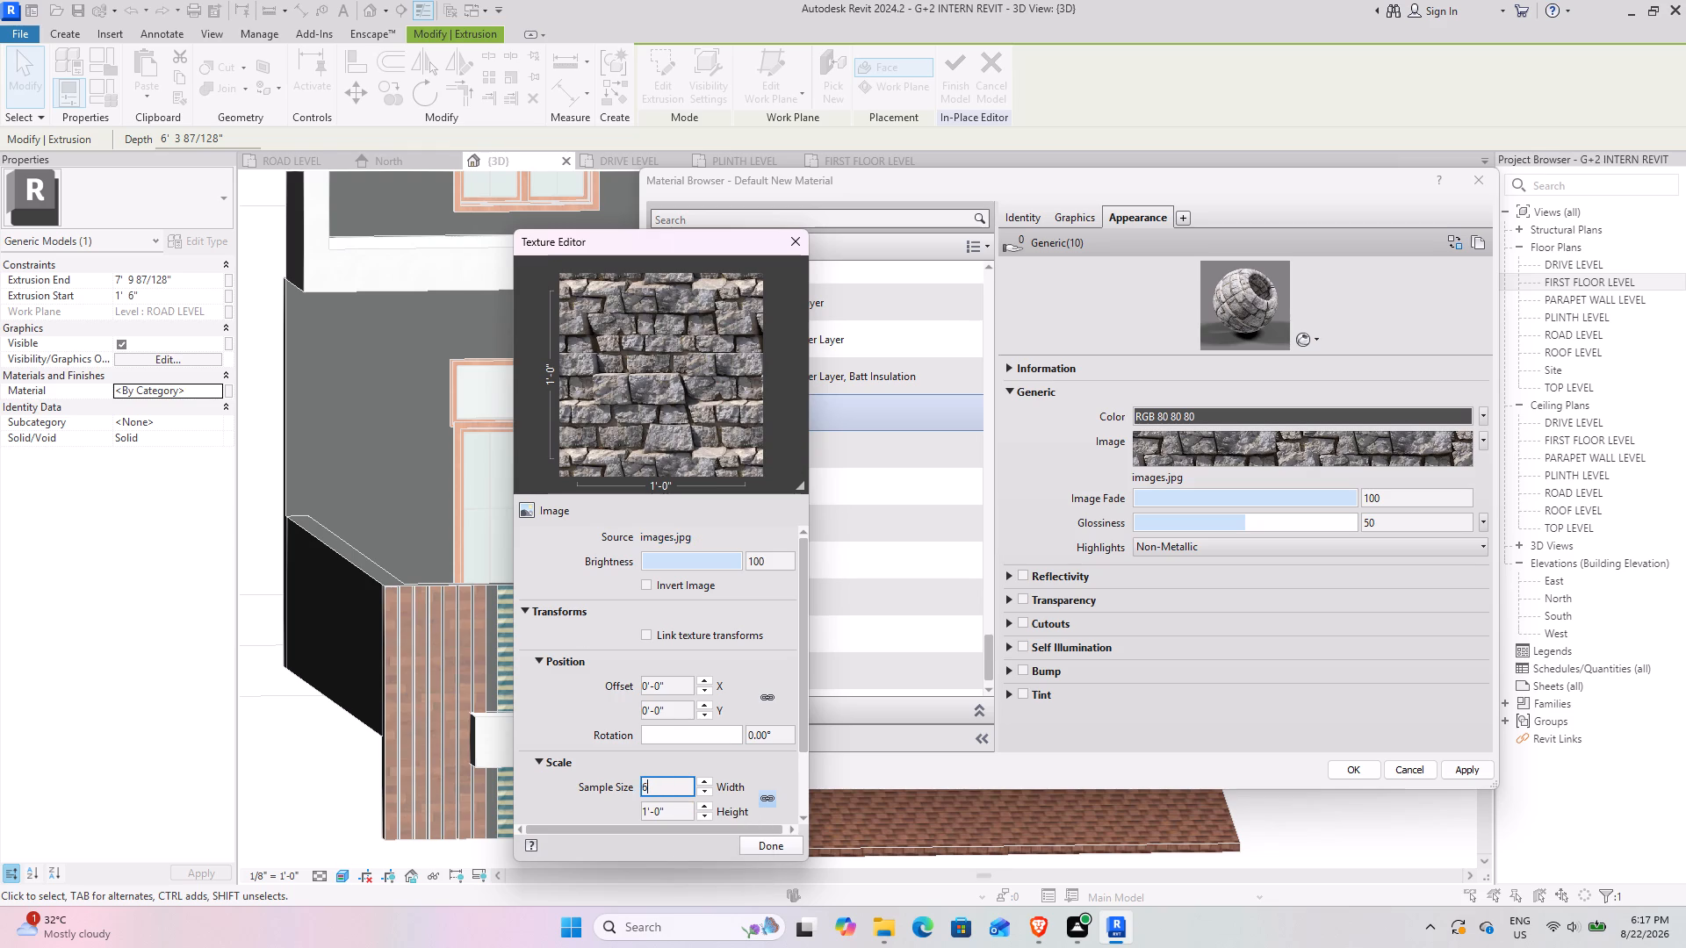
{"action": "key", "text": "Return"}
{"action": "left_click", "coordinate": [671, 790]}
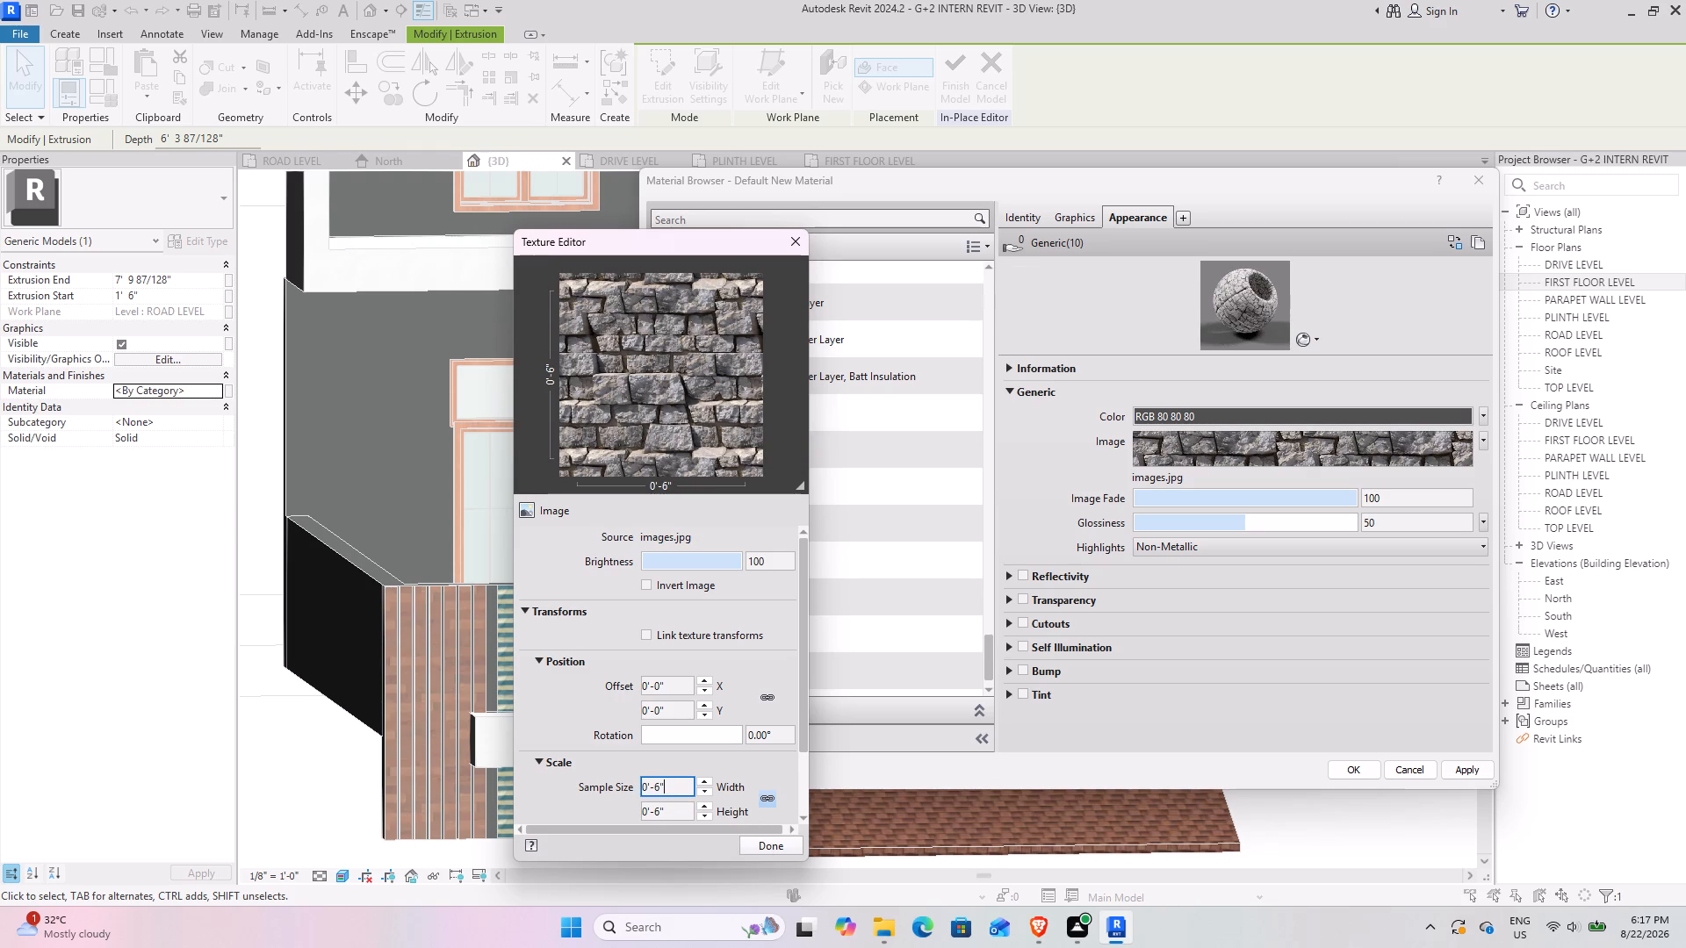
{"action": "left_click_drag", "start_coordinate": [671, 790], "coordinate": [618, 776]}
{"action": "type", "text": "6'"}
{"action": "key", "text": "Return"}
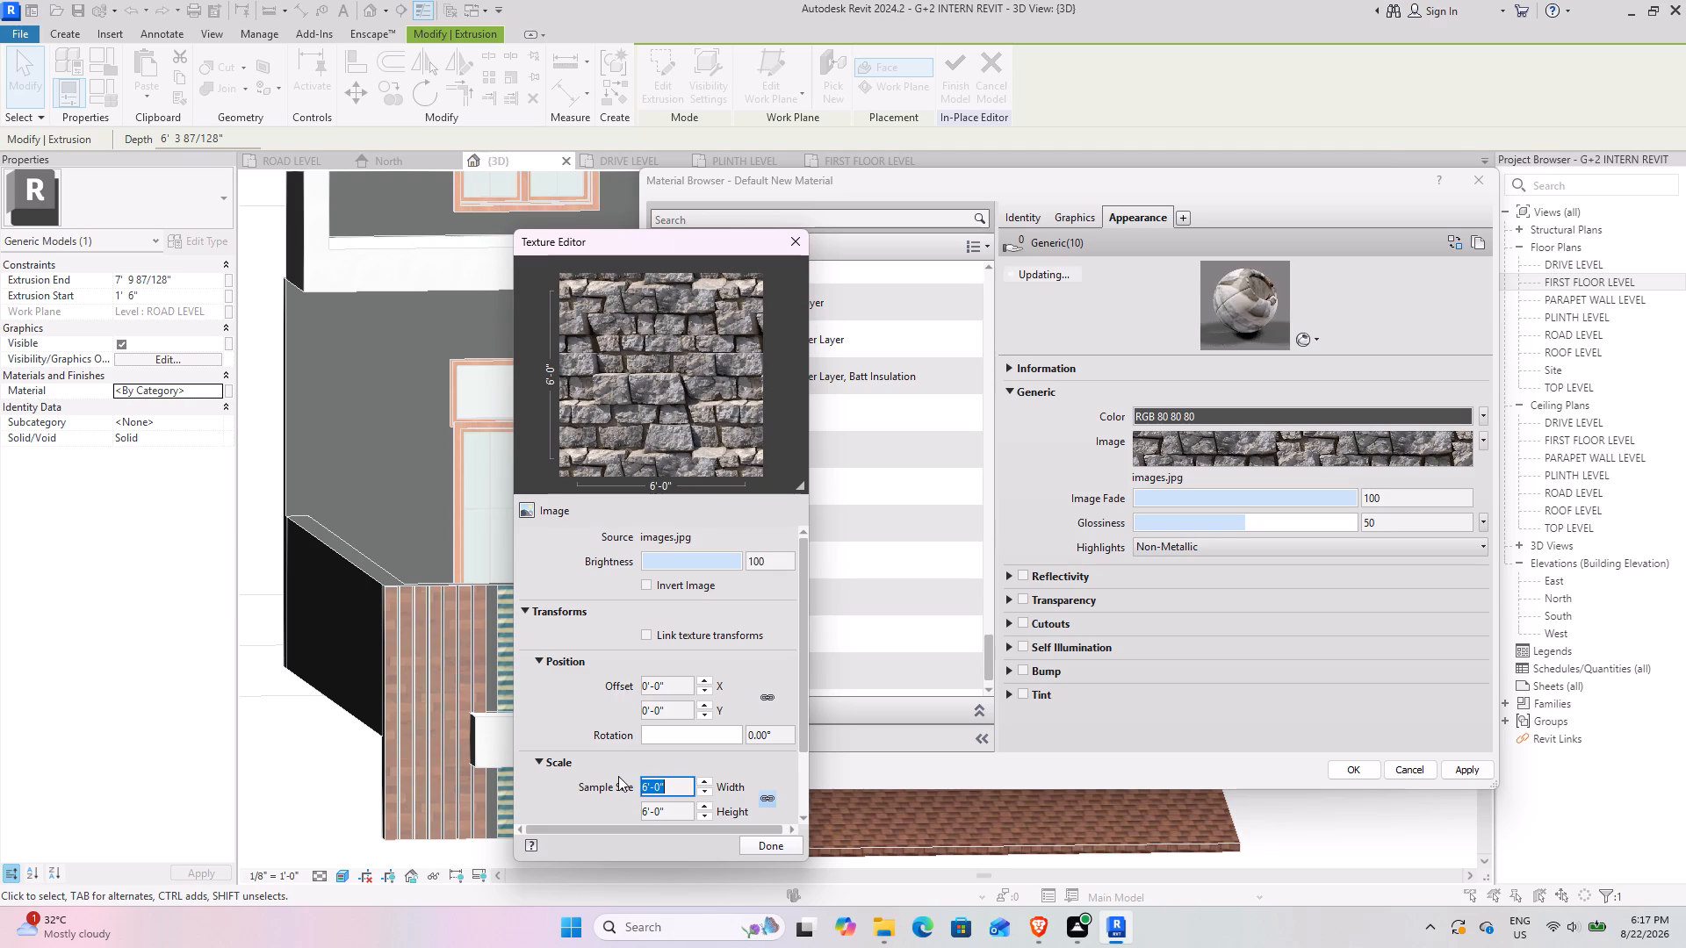
Accept the stone texture settings and assign the RUFF WALL material to the selected gate pillar extrusion.
{"action": "left_click", "coordinate": [751, 845]}
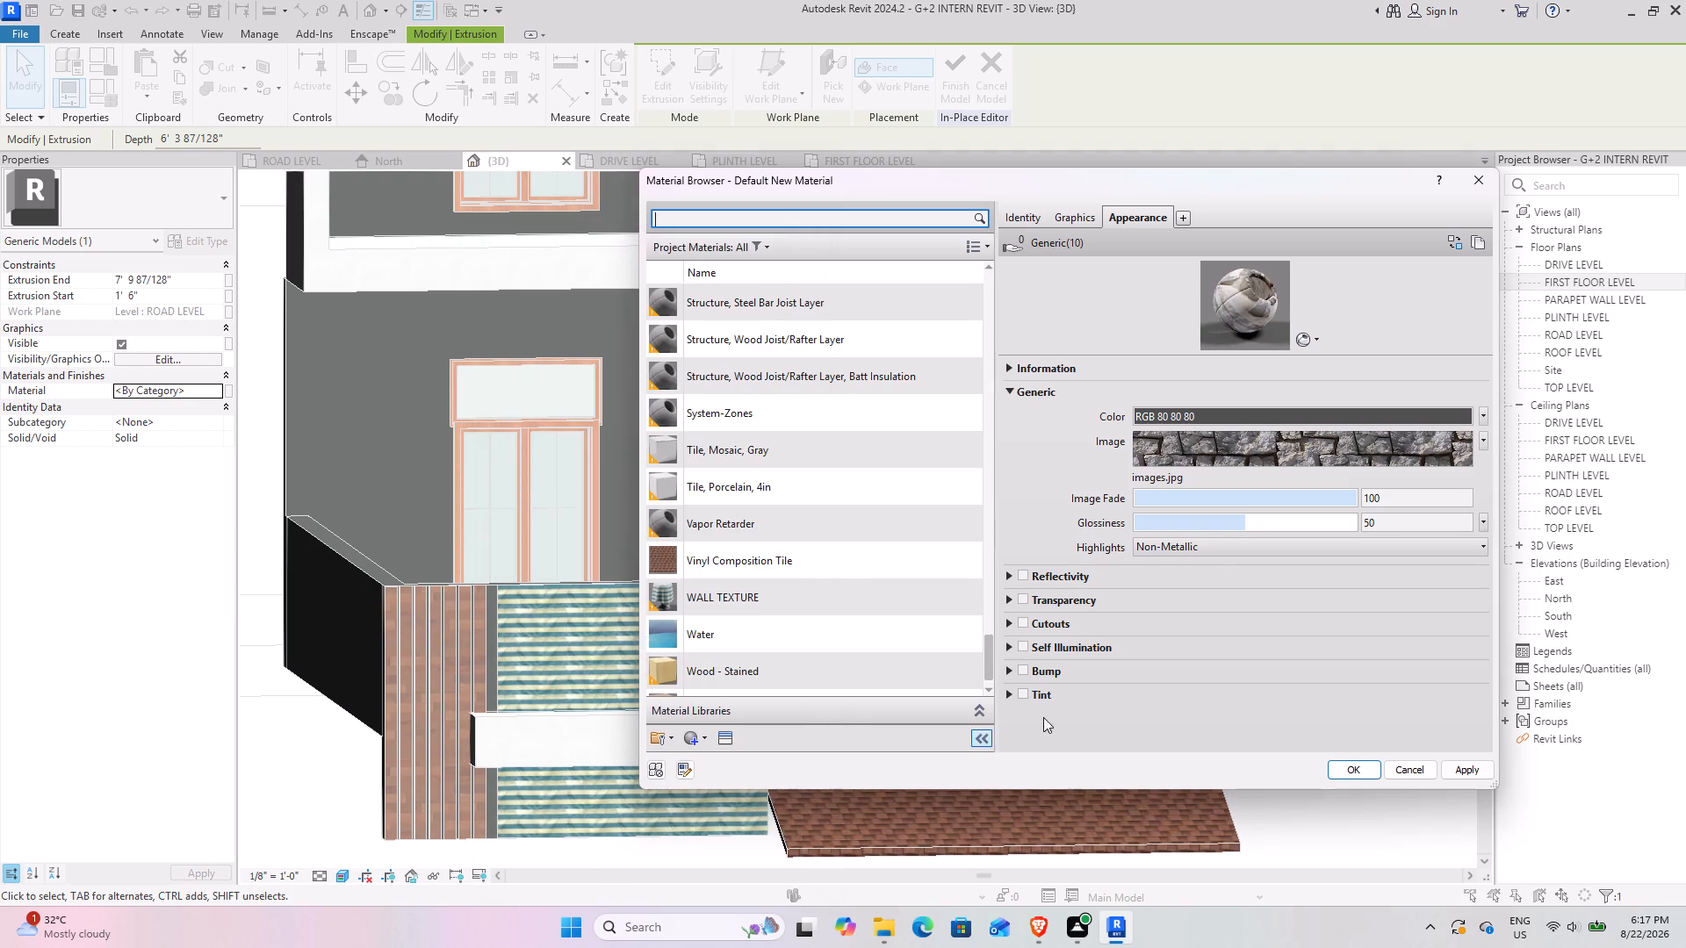
{"action": "left_click", "coordinate": [1458, 762]}
{"action": "left_click", "coordinate": [1359, 766]}
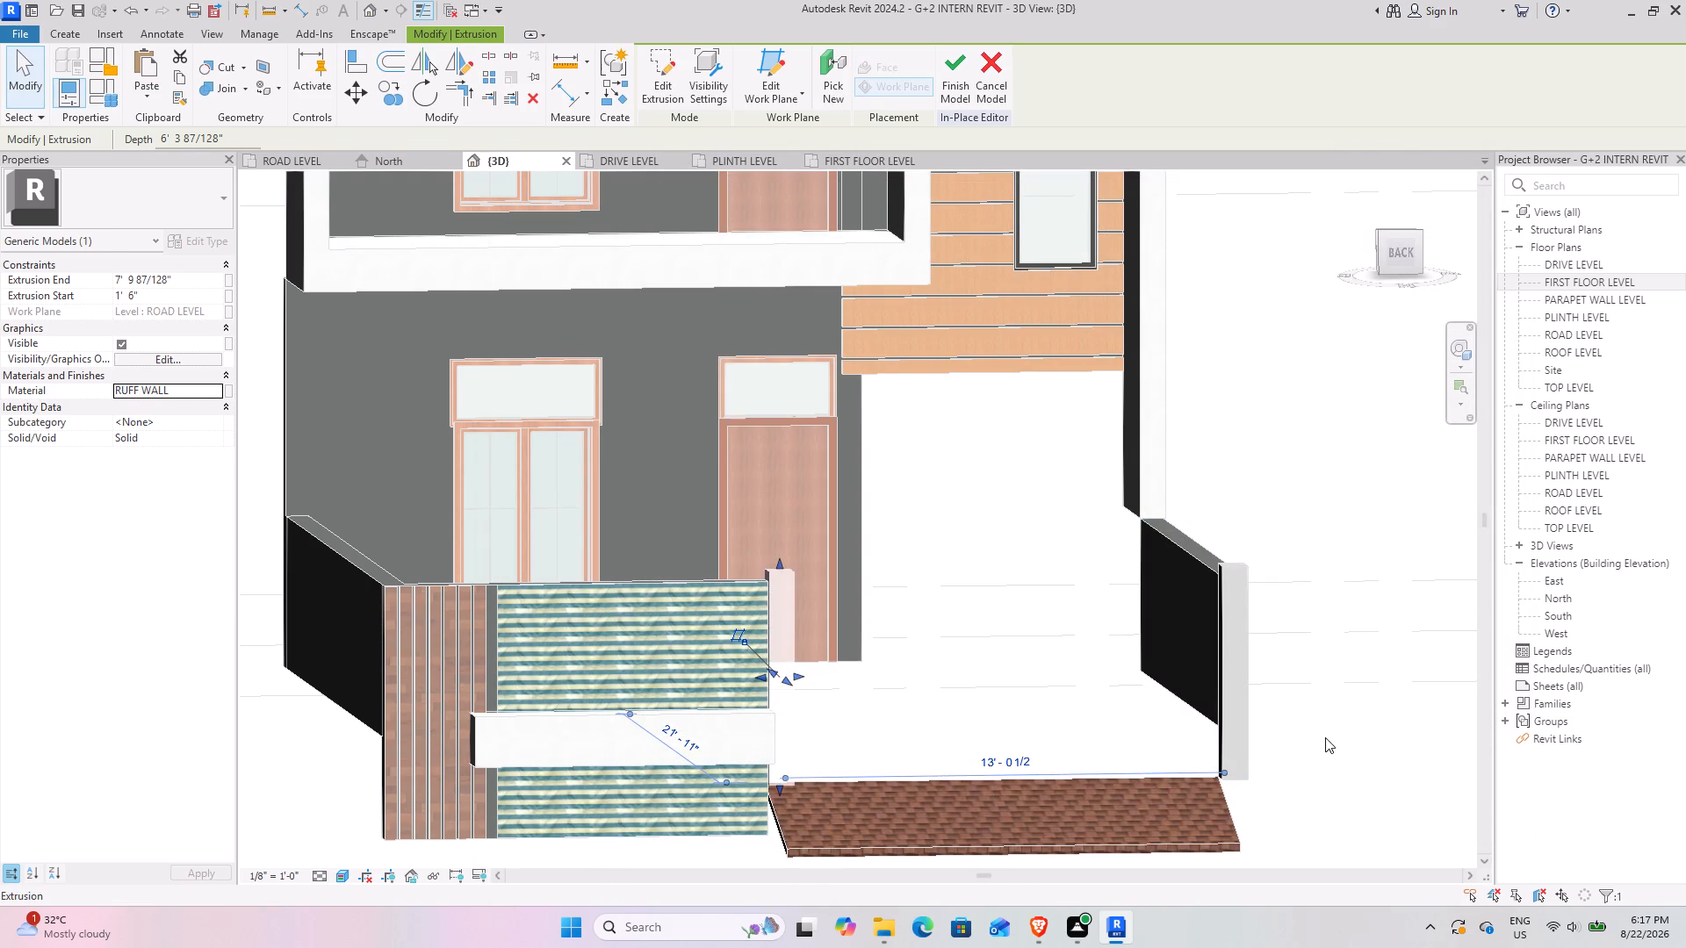
{"action": "left_click", "coordinate": [1325, 737]}
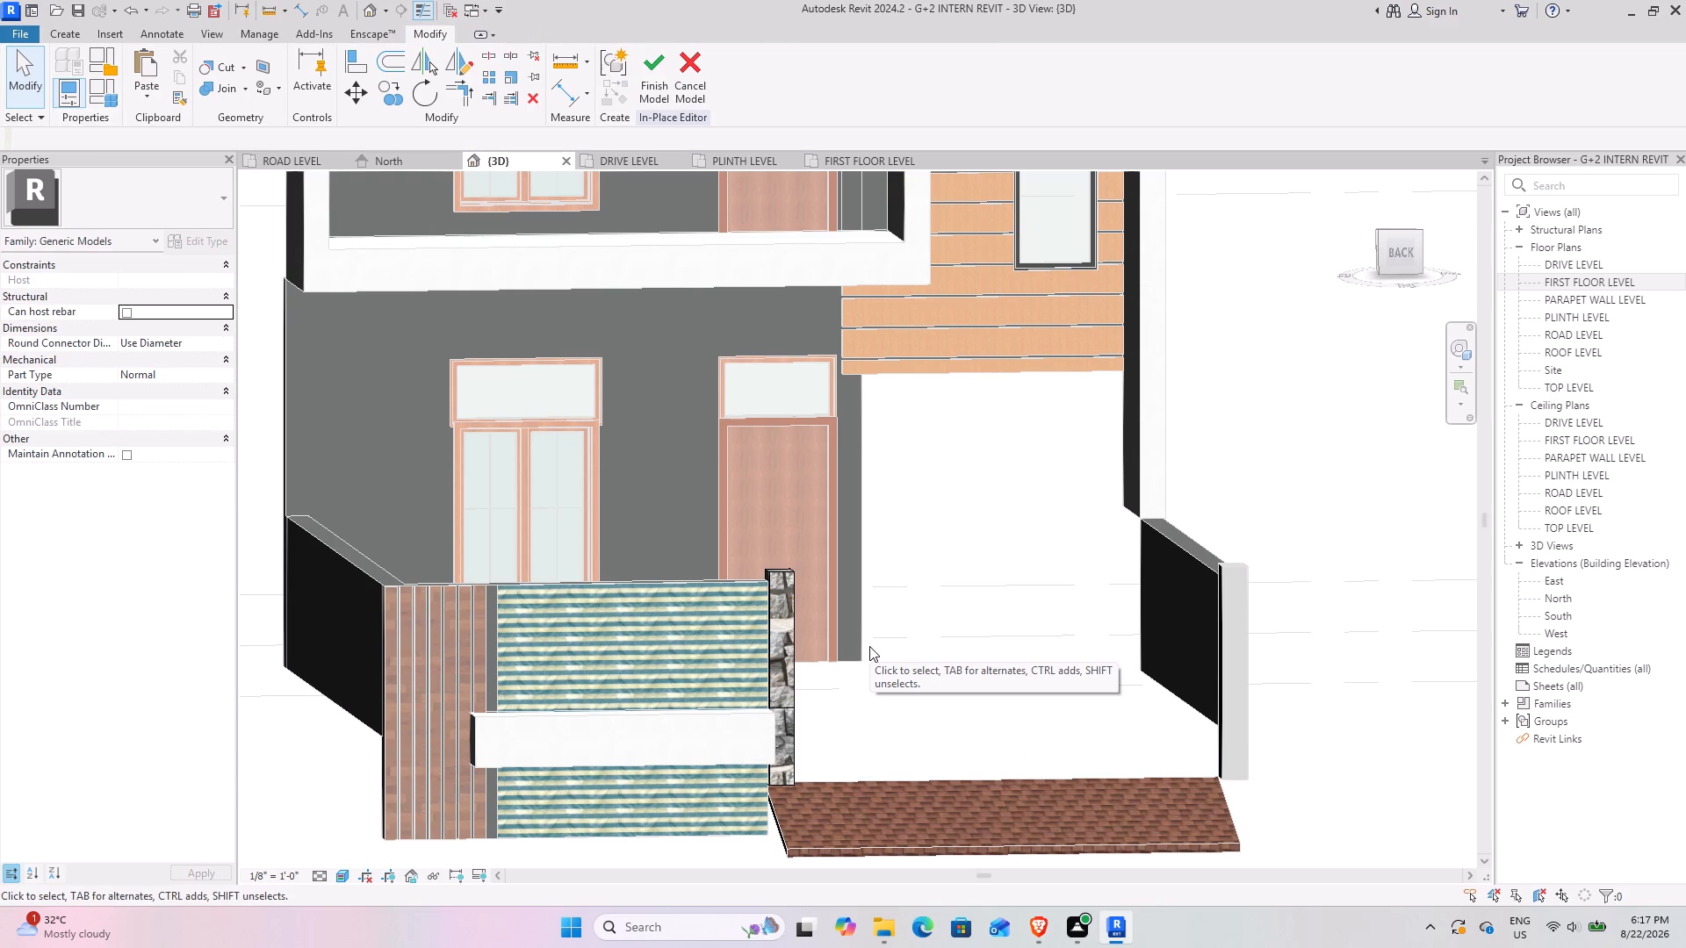
Examine the stone texture on the gate pillar close up and from several angles.
{"action": "scroll", "coordinate": [808, 608], "scroll_direction": "down", "scroll_amount": 2}
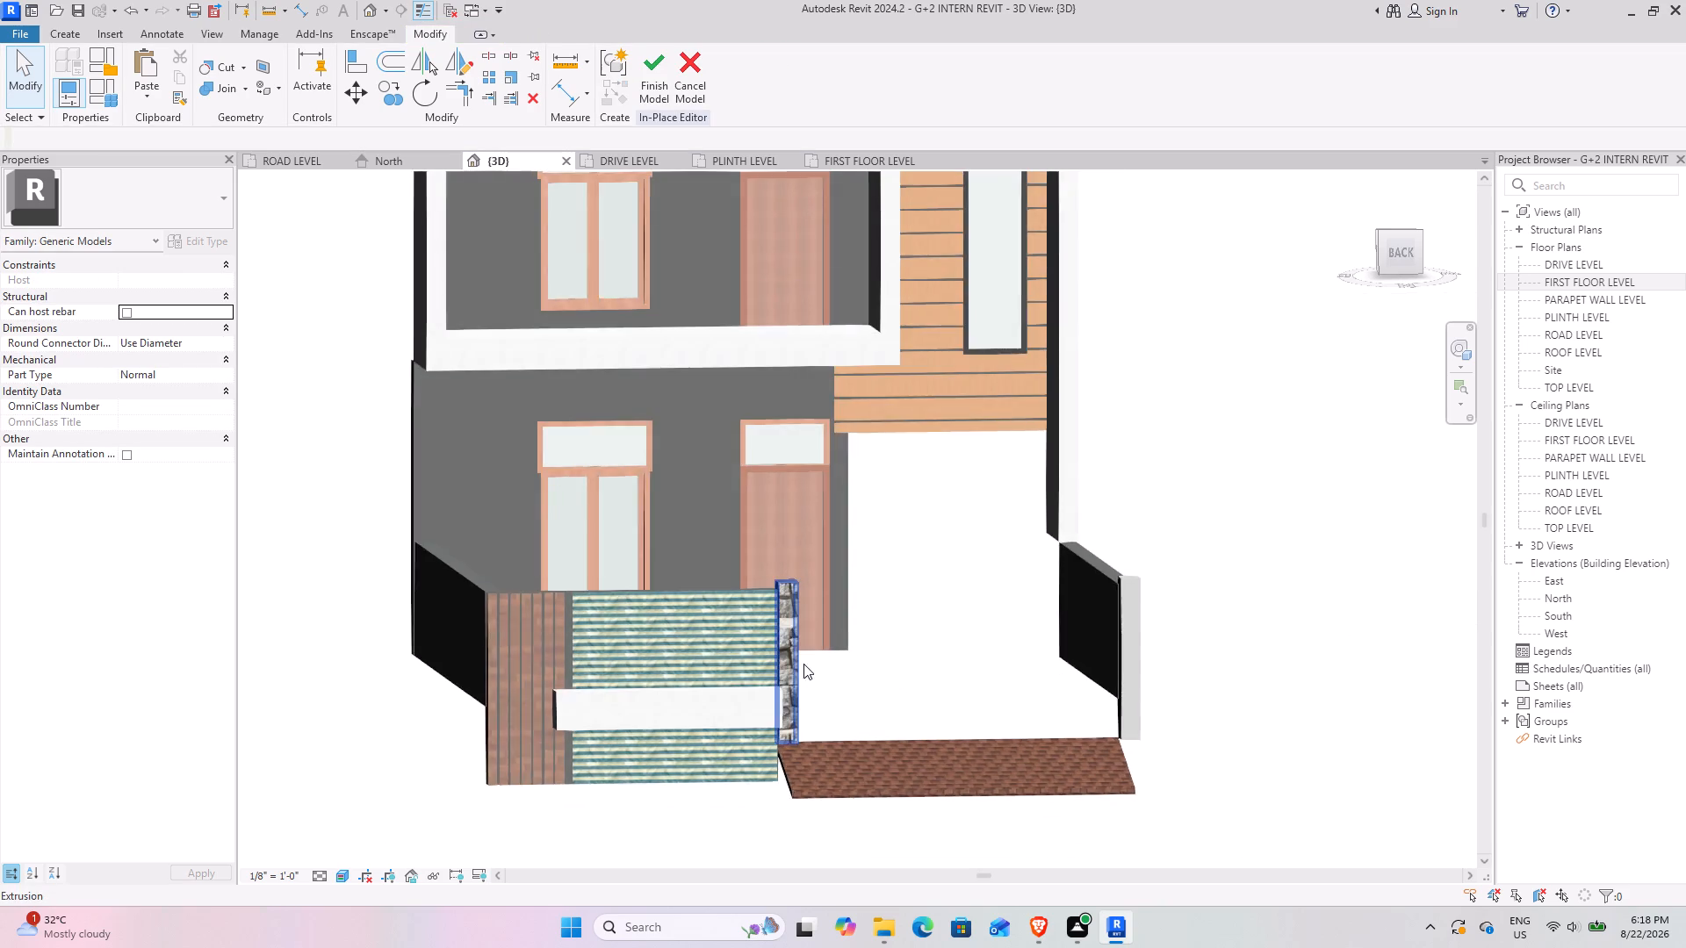
{"action": "middle_click_drag", "start_coordinate": [773, 671], "coordinate": [585, 725], "text": "shift"}
{"action": "scroll", "coordinate": [899, 540], "scroll_direction": "up", "scroll_amount": 8}
{"action": "middle_click_drag", "start_coordinate": [760, 592], "coordinate": [766, 592], "text": "shift"}
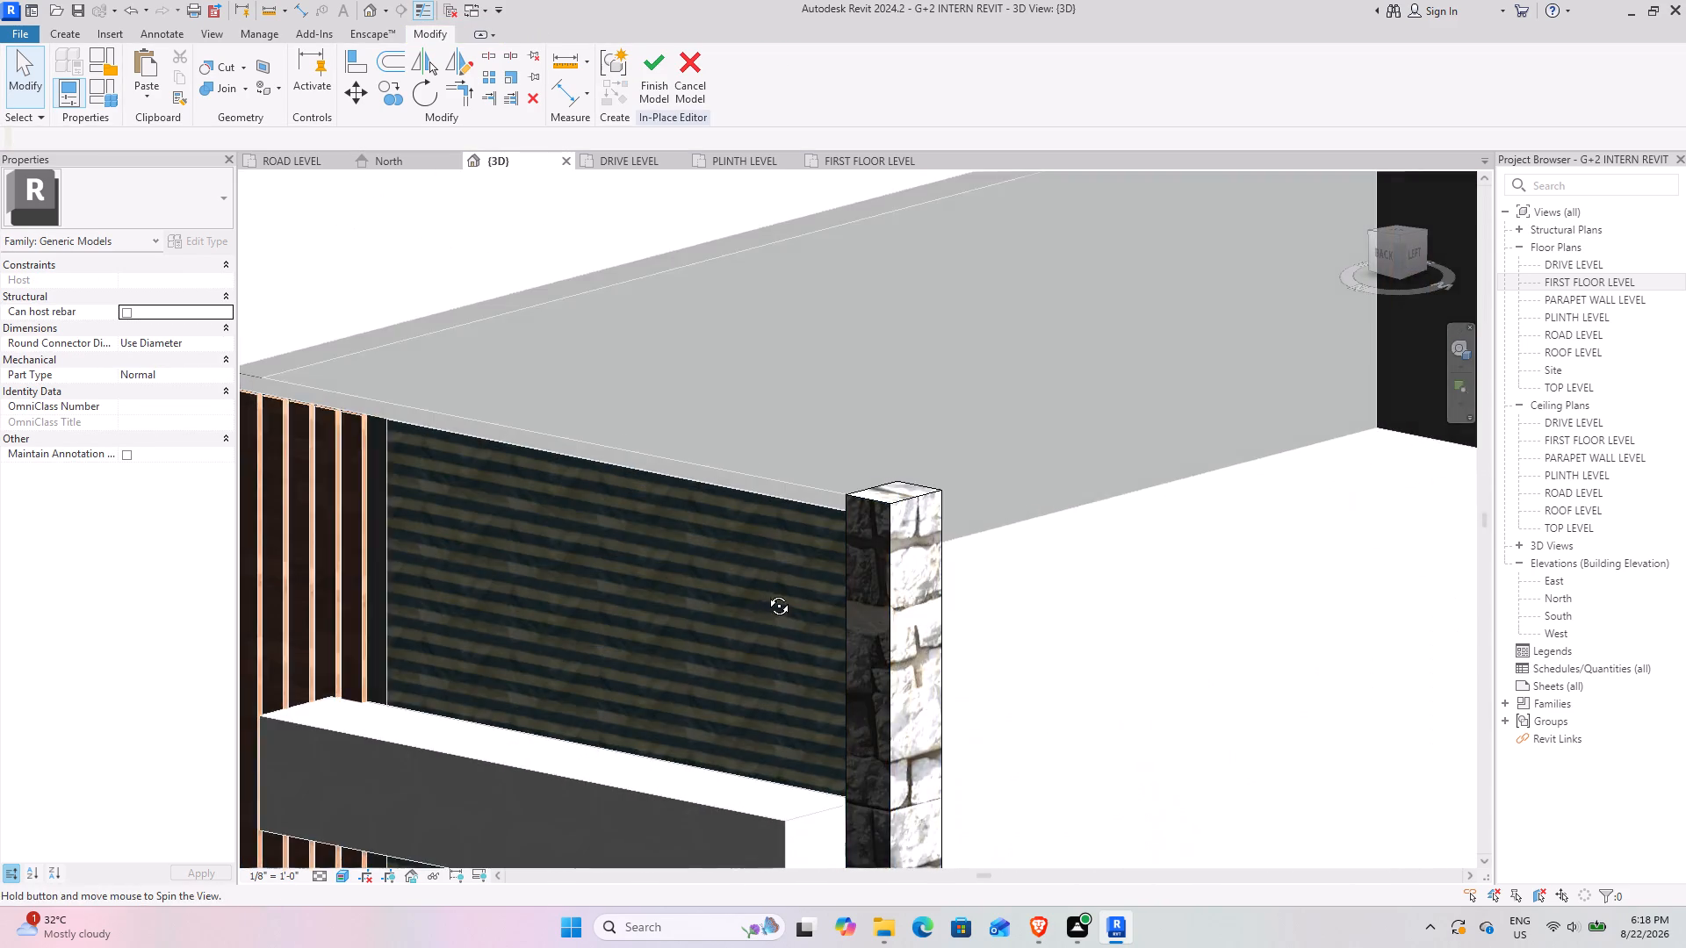
{"action": "middle_click_drag", "start_coordinate": [766, 592], "coordinate": [819, 584], "text": "shift"}
{"action": "scroll", "coordinate": [749, 562], "scroll_direction": "down", "scroll_amount": 4}
{"action": "middle_click_drag", "start_coordinate": [570, 496], "coordinate": [573, 494]}
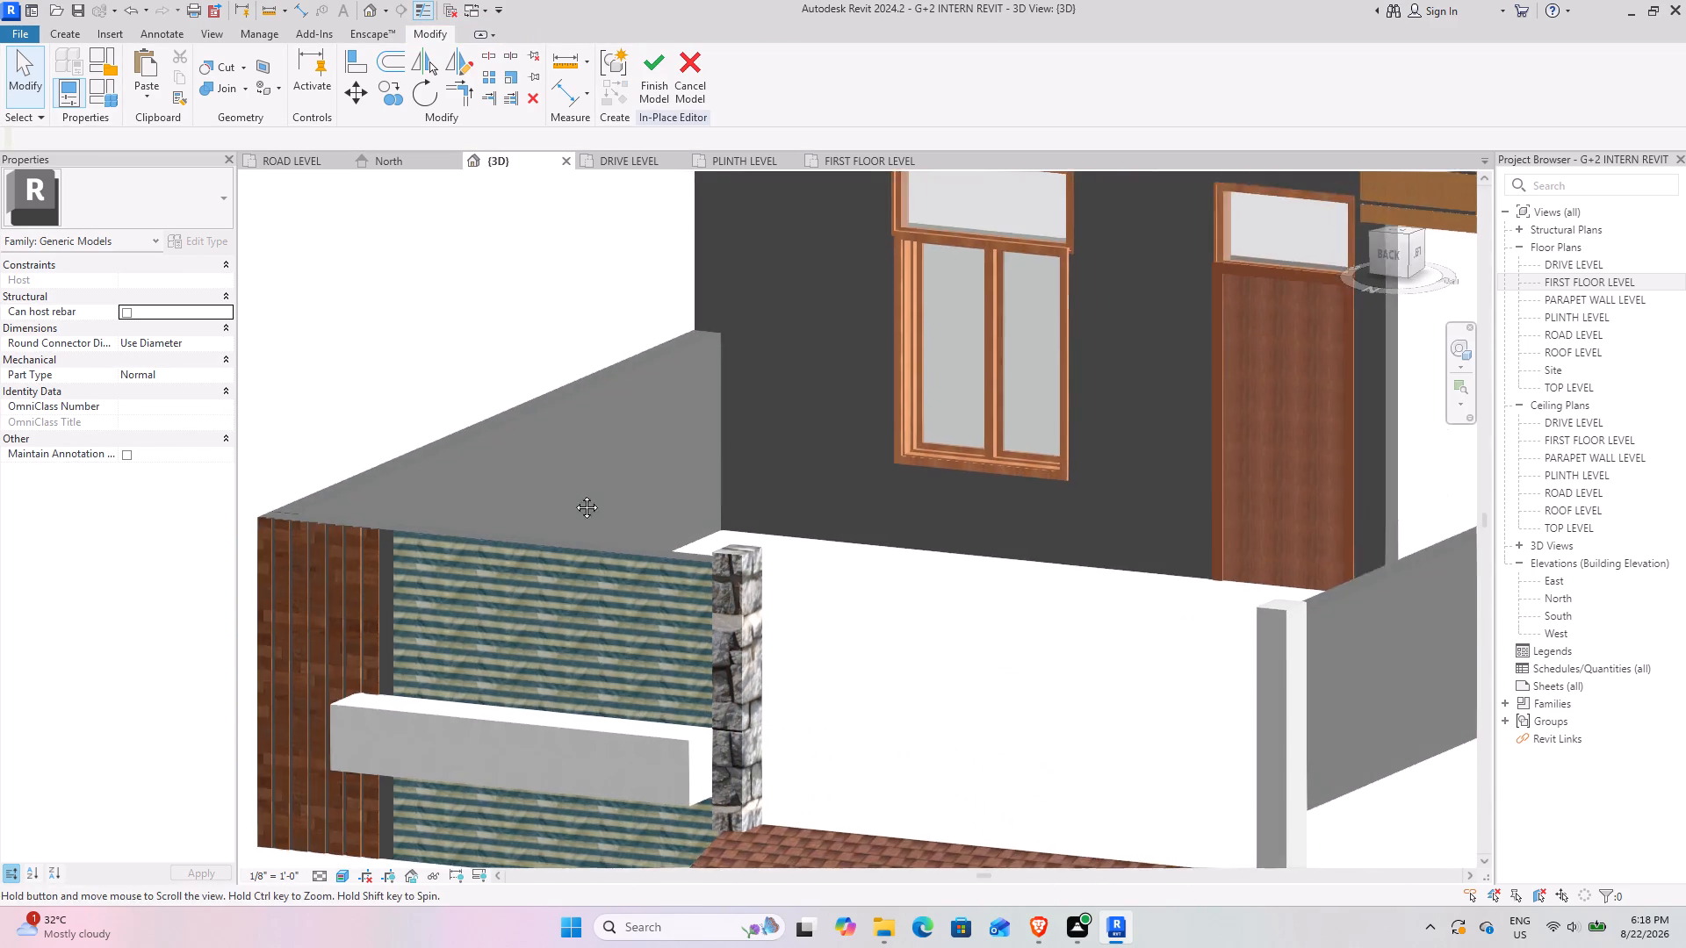
{"action": "middle_click_drag", "start_coordinate": [573, 494], "coordinate": [672, 441]}
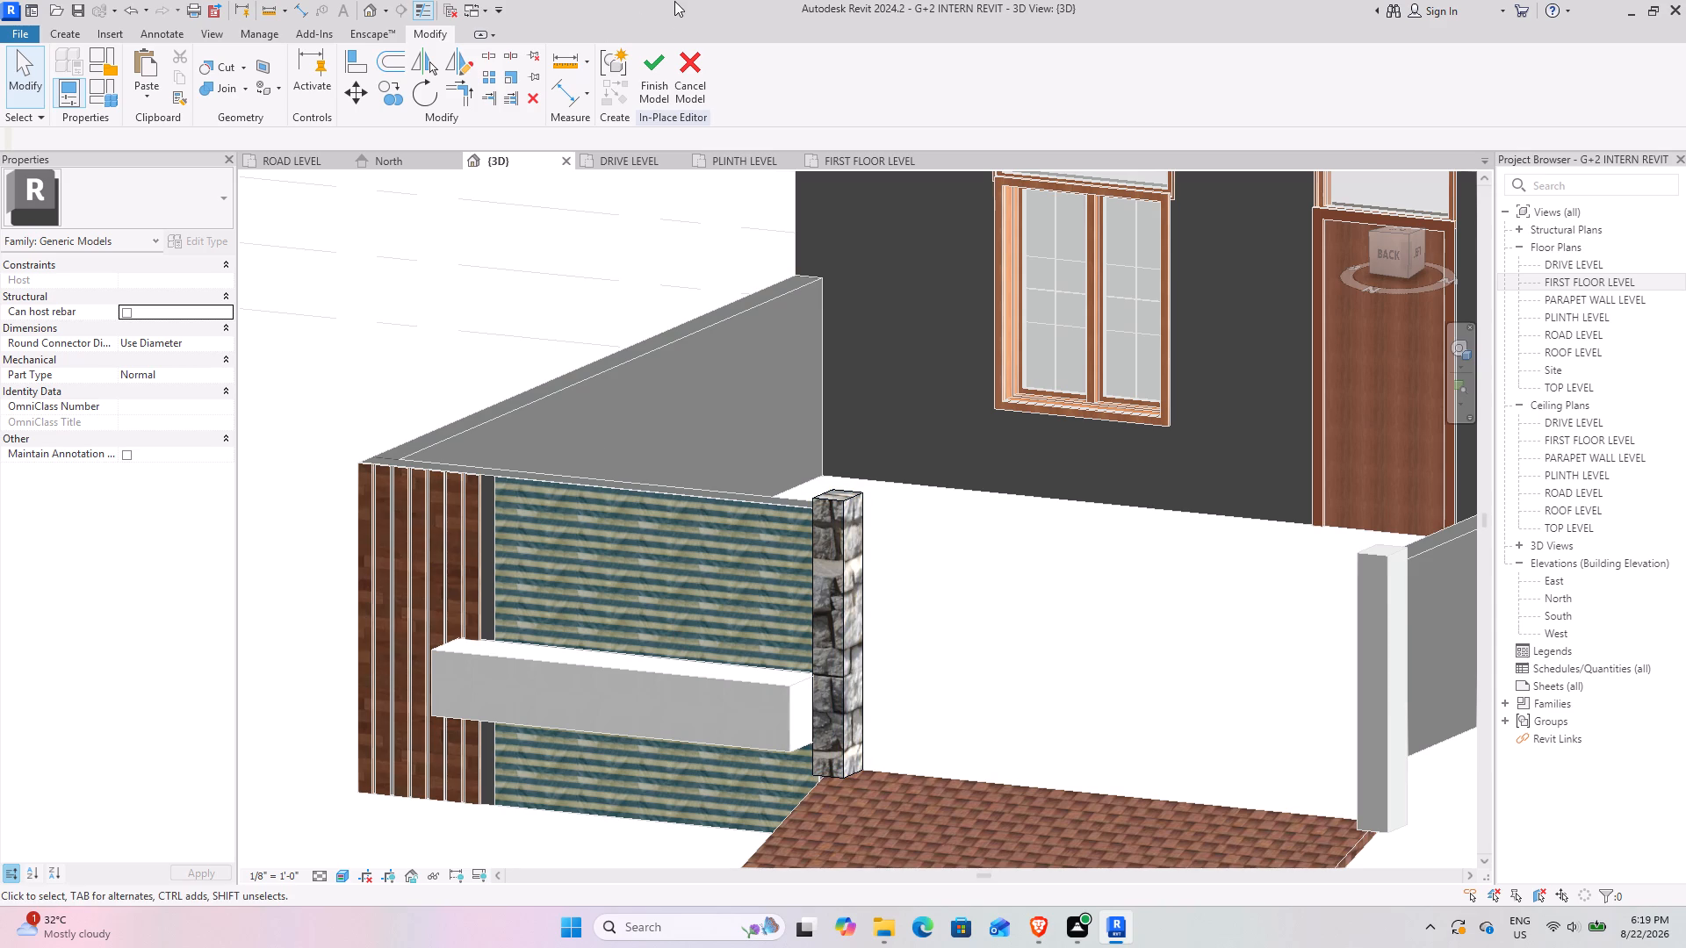
Finish the in-place gate pillar model and save the project.
{"action": "left_click", "coordinate": [640, 80]}
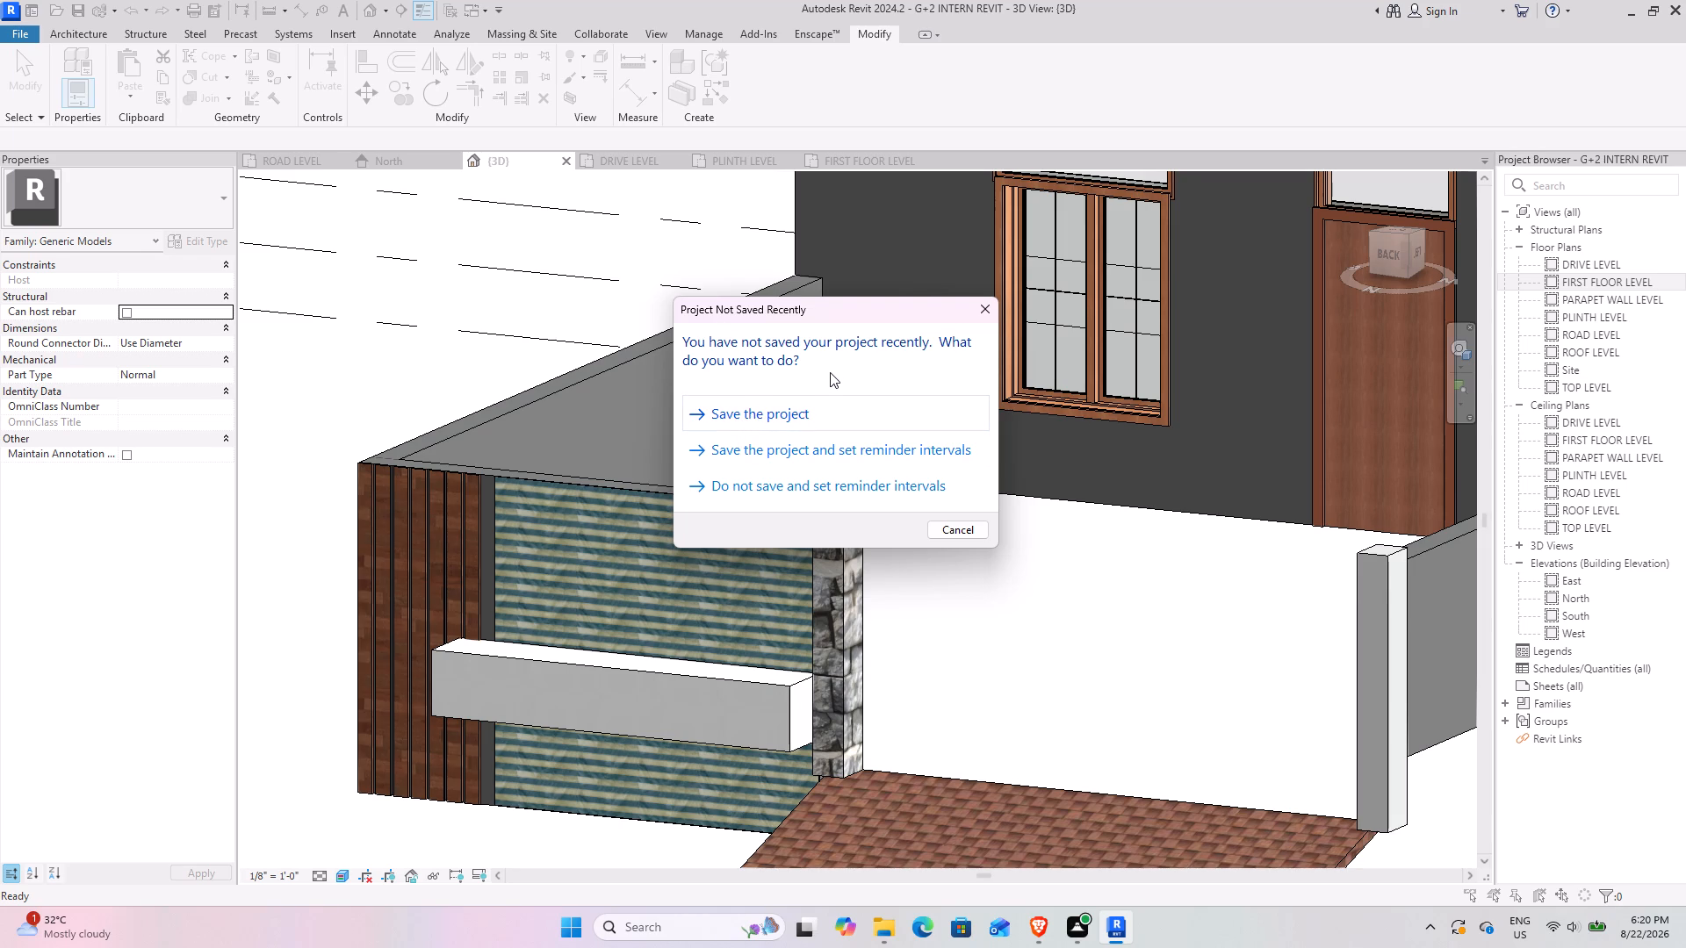
{"action": "left_click", "coordinate": [782, 421]}
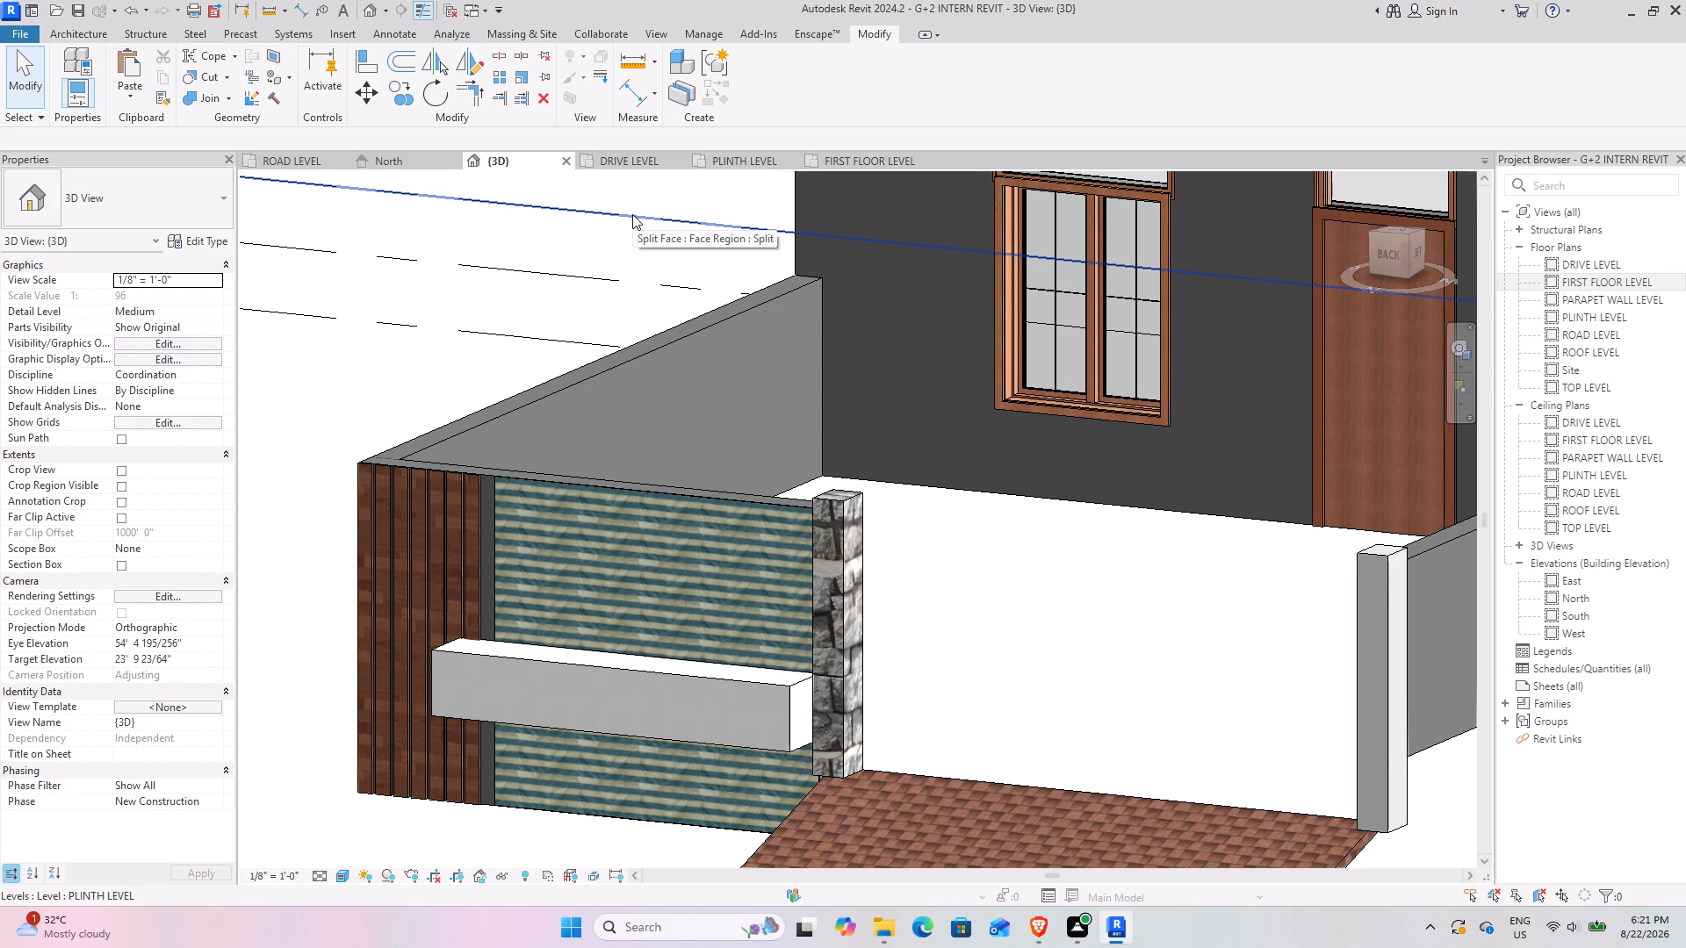
Inspect the front elevation, compound wall, gate pillars and entrance ramp of the house in 3D from several angles.
{"action": "scroll", "coordinate": [1069, 541], "scroll_direction": "down", "scroll_amount": 4}
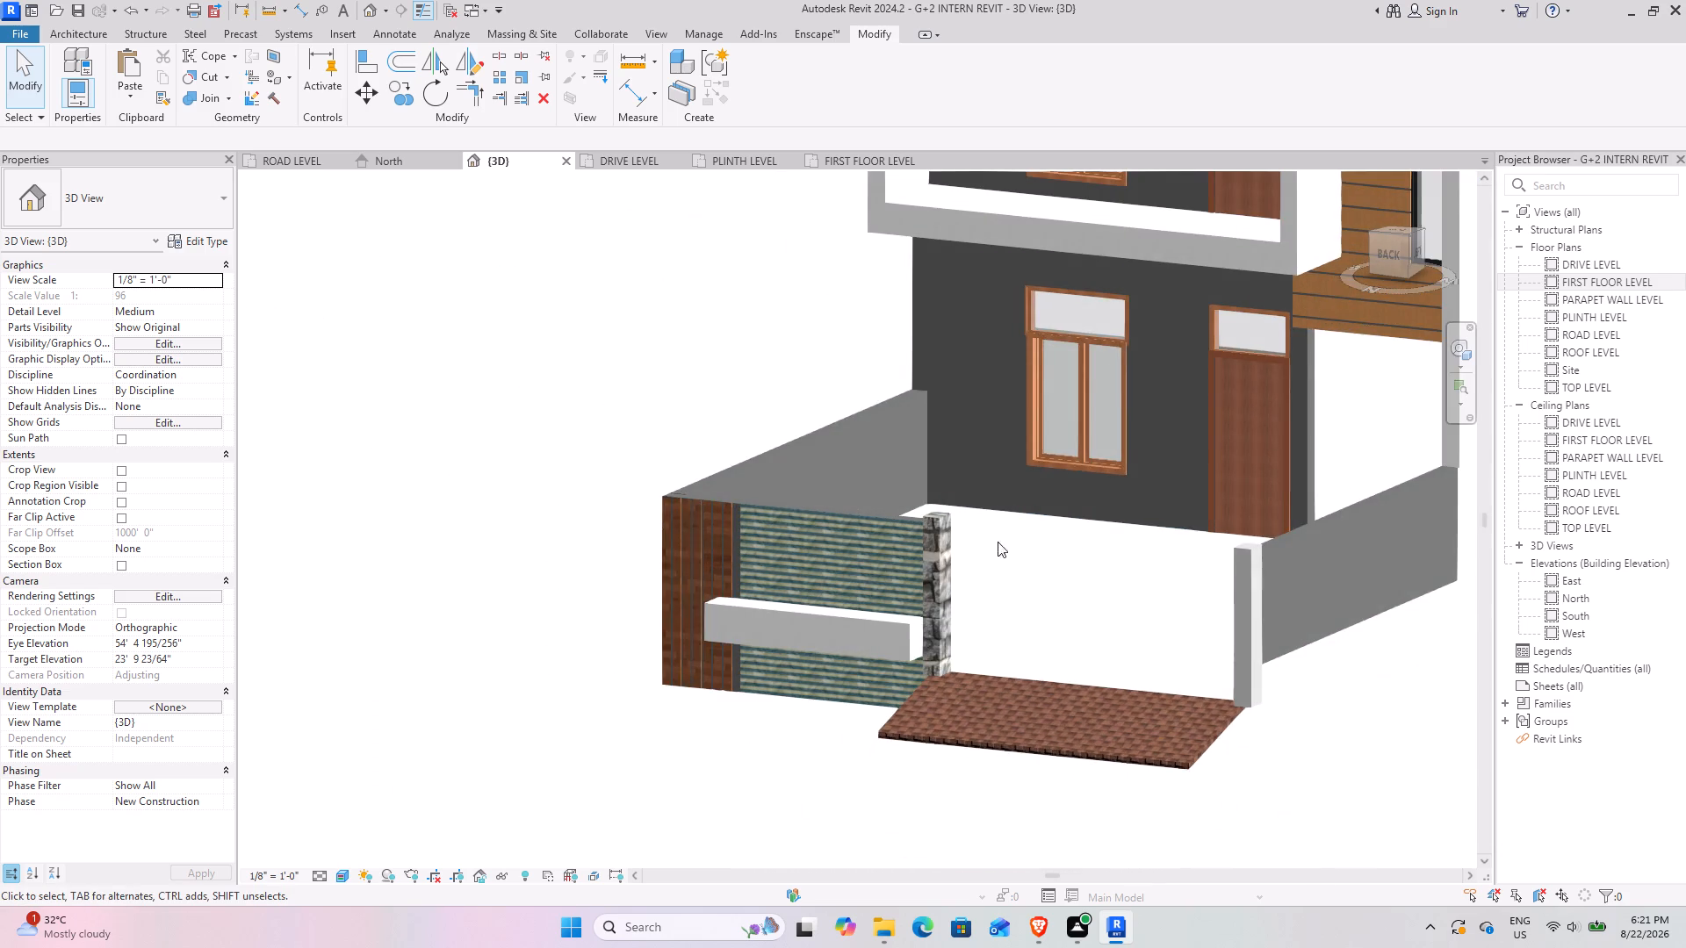
{"action": "scroll", "coordinate": [969, 542], "scroll_direction": "down", "scroll_amount": 2}
{"action": "middle_click_drag", "start_coordinate": [835, 514], "coordinate": [968, 388]}
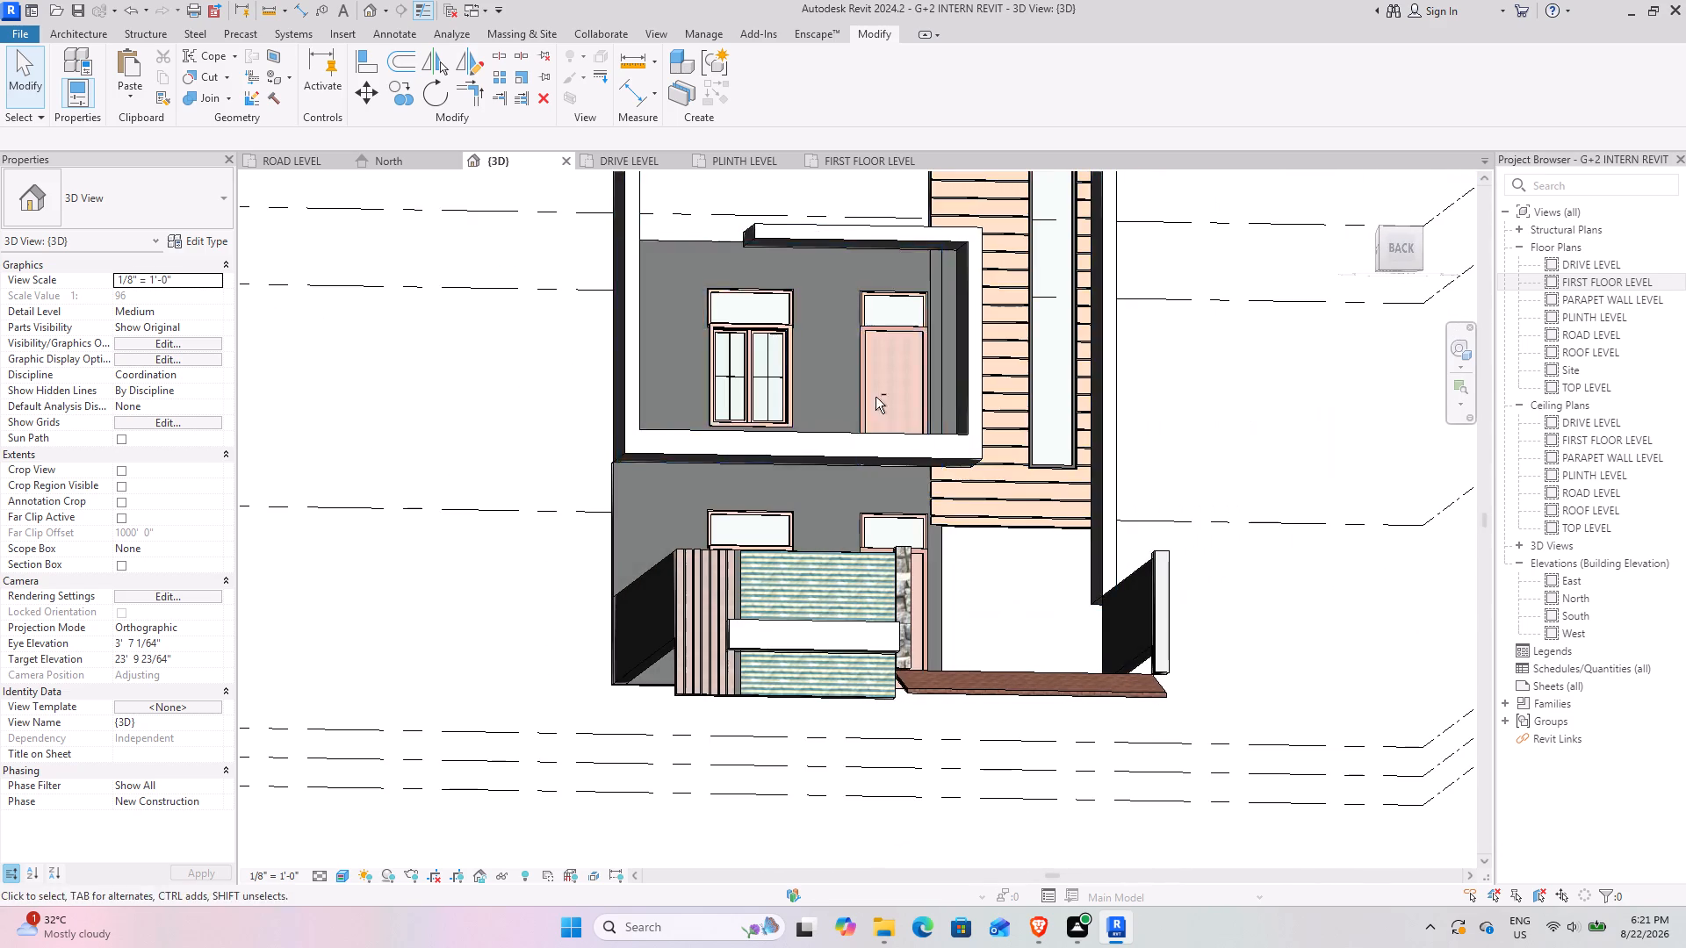
{"action": "middle_click_drag", "start_coordinate": [825, 397], "coordinate": [591, 470], "text": "shift"}
{"action": "middle_click_drag", "start_coordinate": [963, 580], "coordinate": [1216, 617], "text": "shift"}
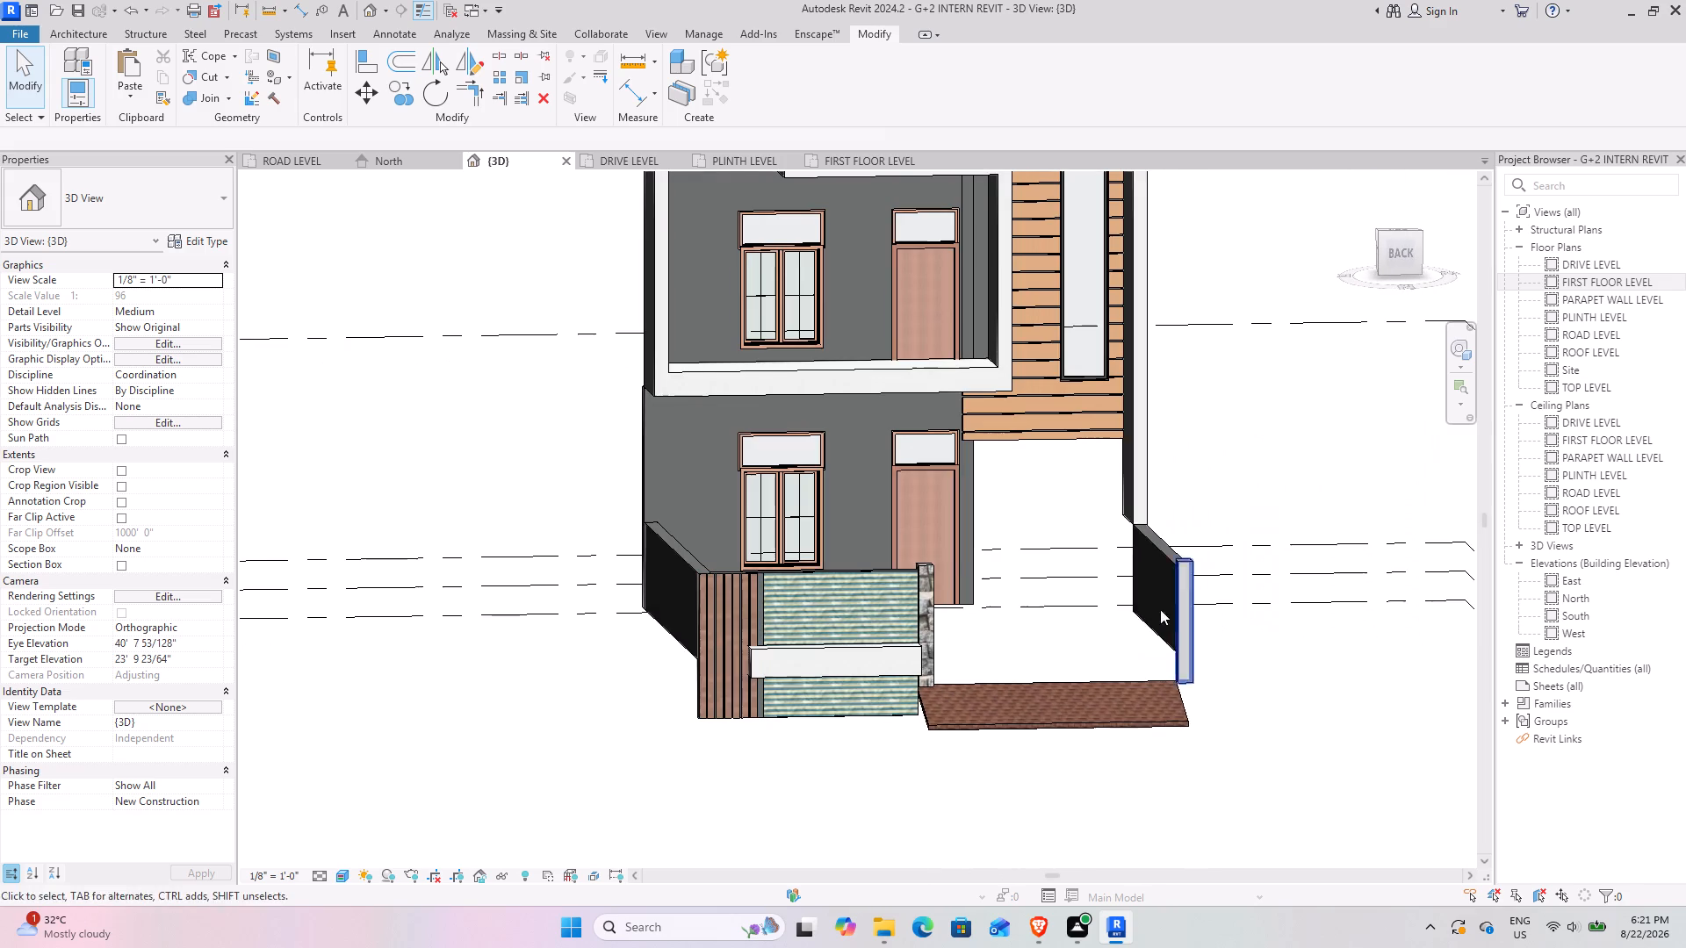
{"action": "scroll", "coordinate": [803, 644], "scroll_direction": "up", "scroll_amount": 3}
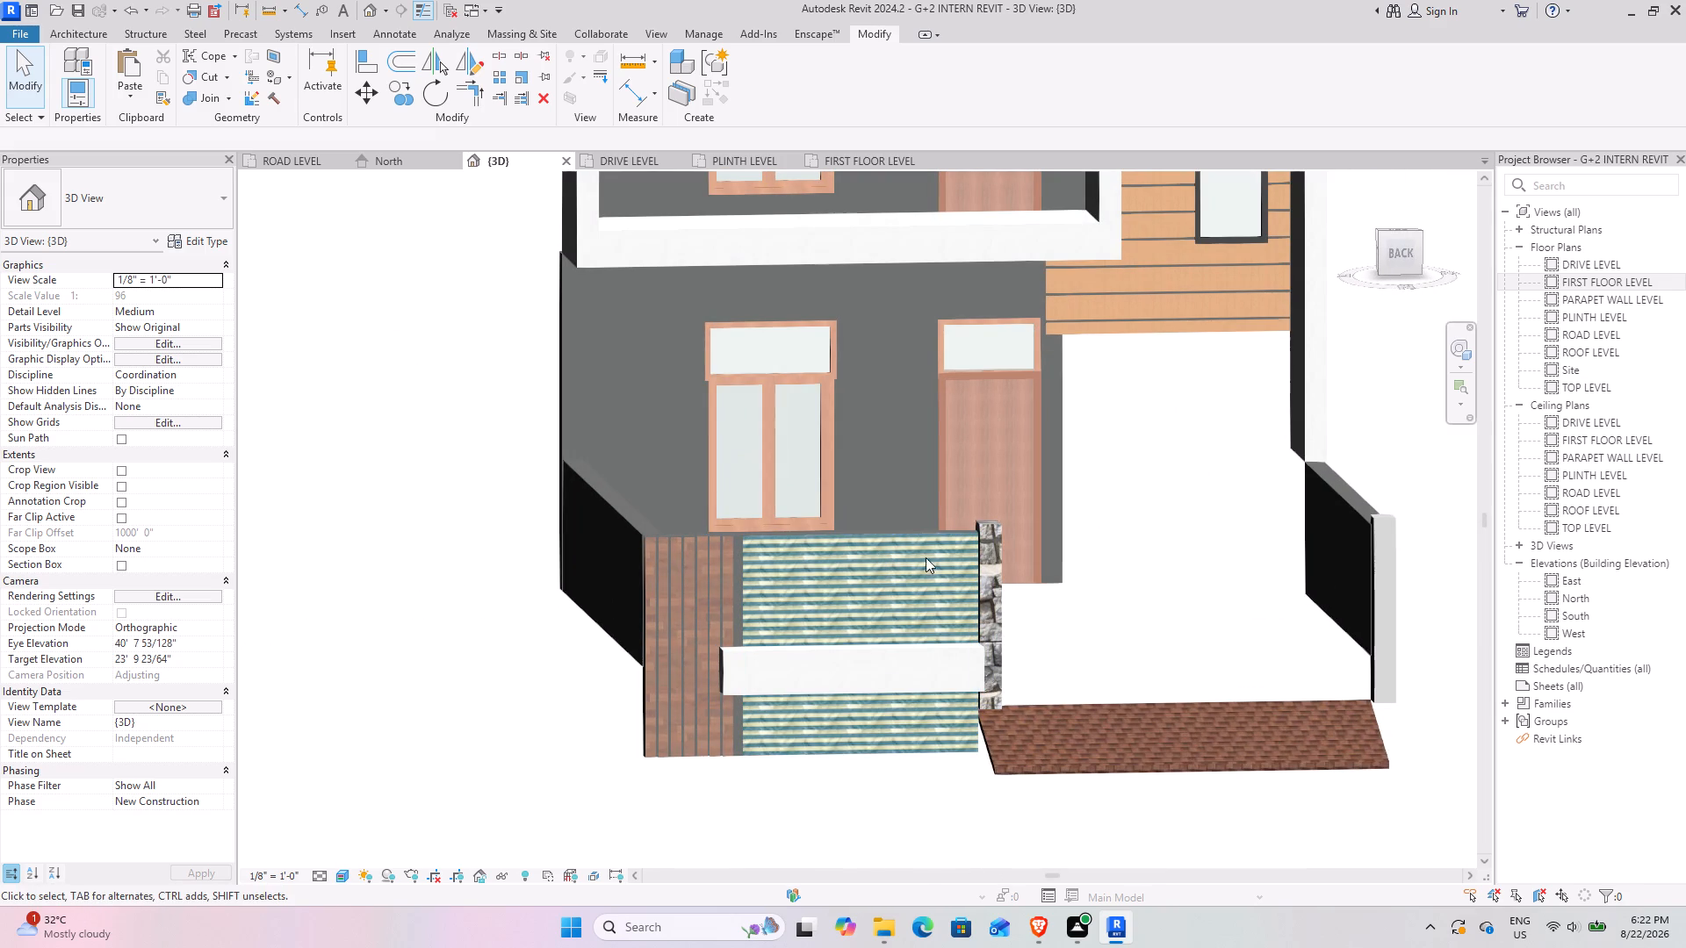
{"action": "middle_click_drag", "start_coordinate": [931, 363], "coordinate": [901, 202], "text": "shift"}
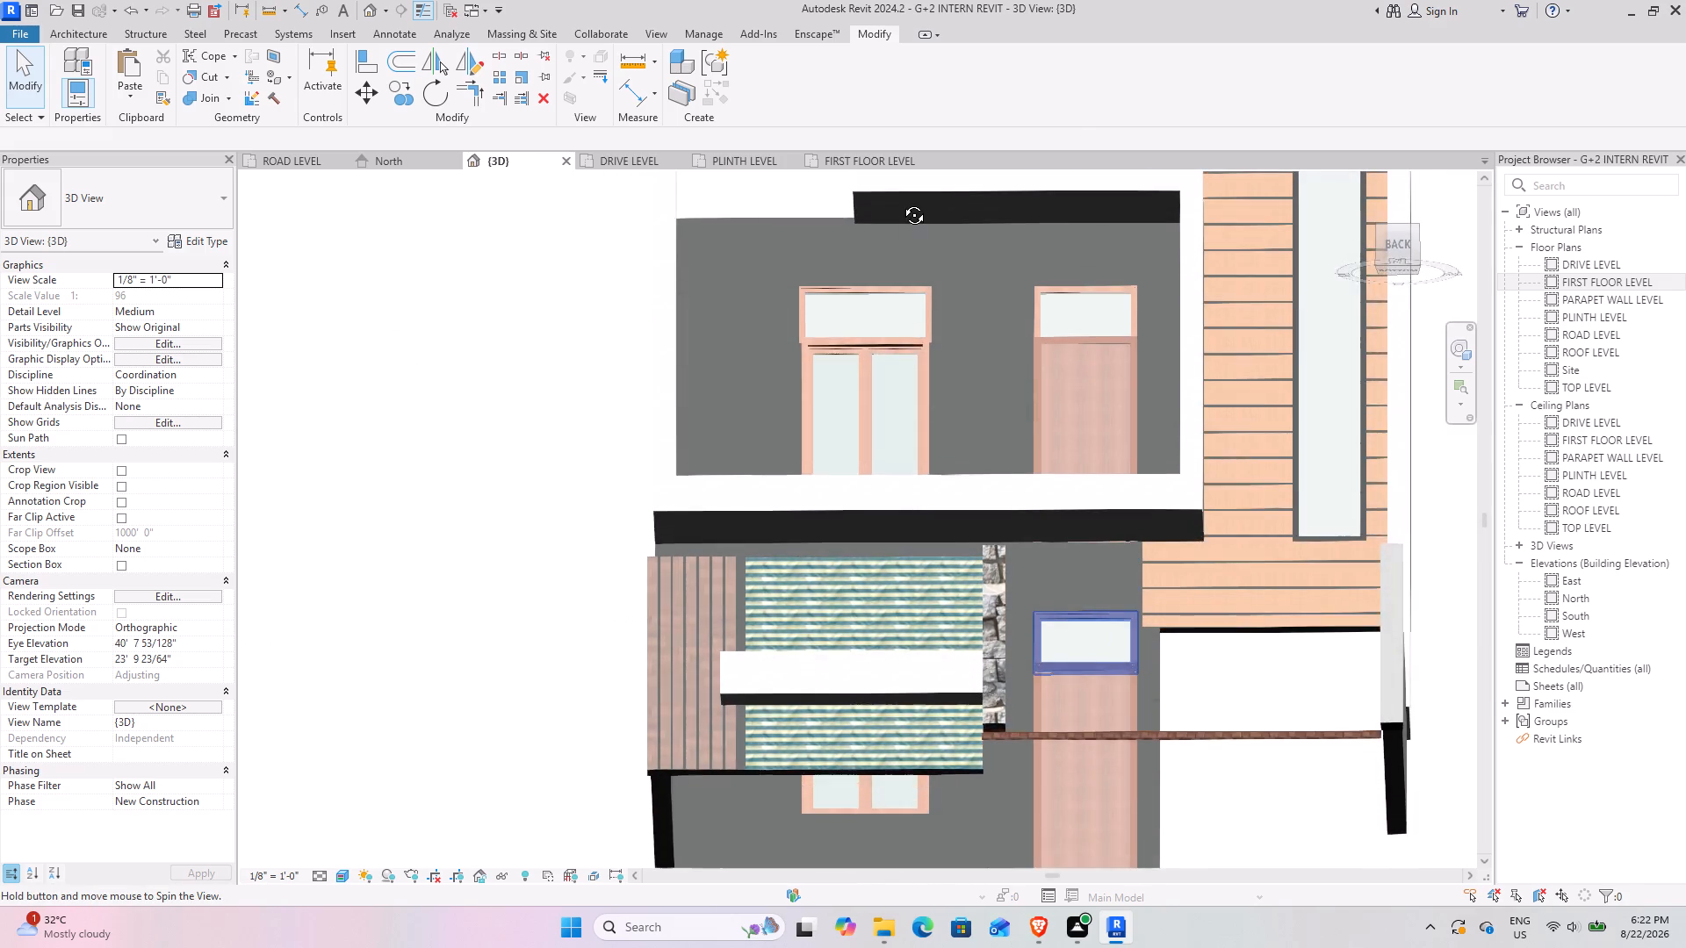
{"action": "middle_click_drag", "start_coordinate": [901, 202], "coordinate": [904, 219], "text": "shift"}
{"action": "scroll", "coordinate": [927, 285], "scroll_direction": "down", "scroll_amount": 4}
{"action": "middle_click_drag", "start_coordinate": [860, 427], "coordinate": [1210, 467], "text": "shift"}
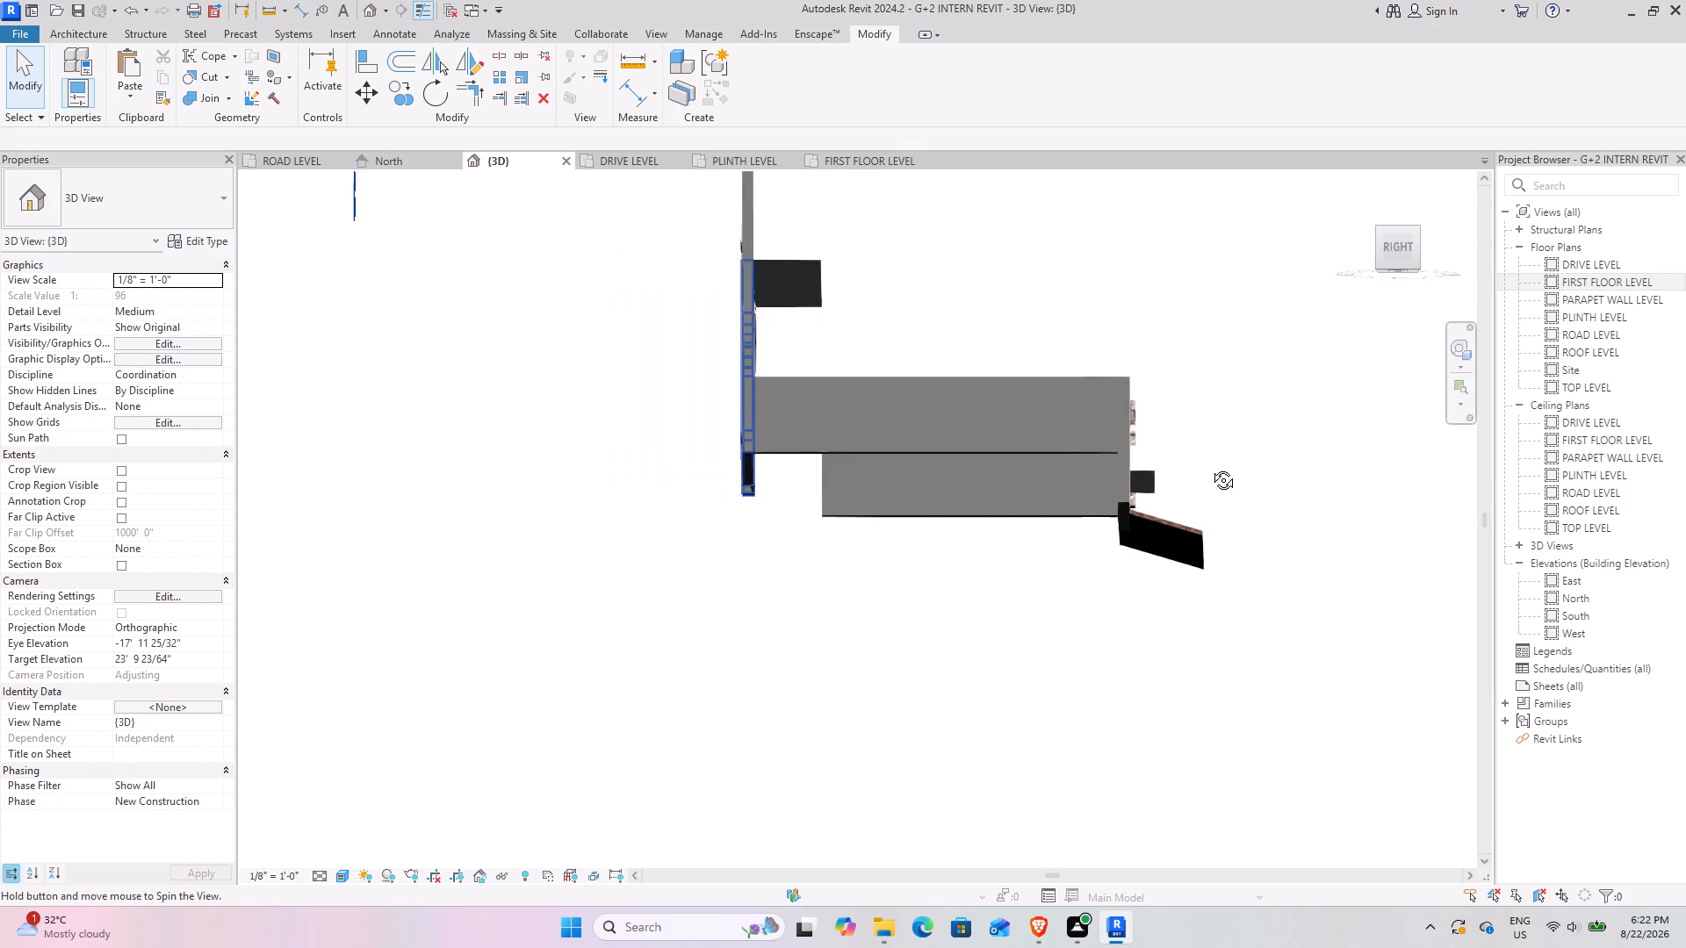
{"action": "middle_click_drag", "start_coordinate": [1210, 467], "coordinate": [611, 598], "text": "shift"}
{"action": "middle_click_drag", "start_coordinate": [797, 428], "coordinate": [1257, 460], "text": "shift"}
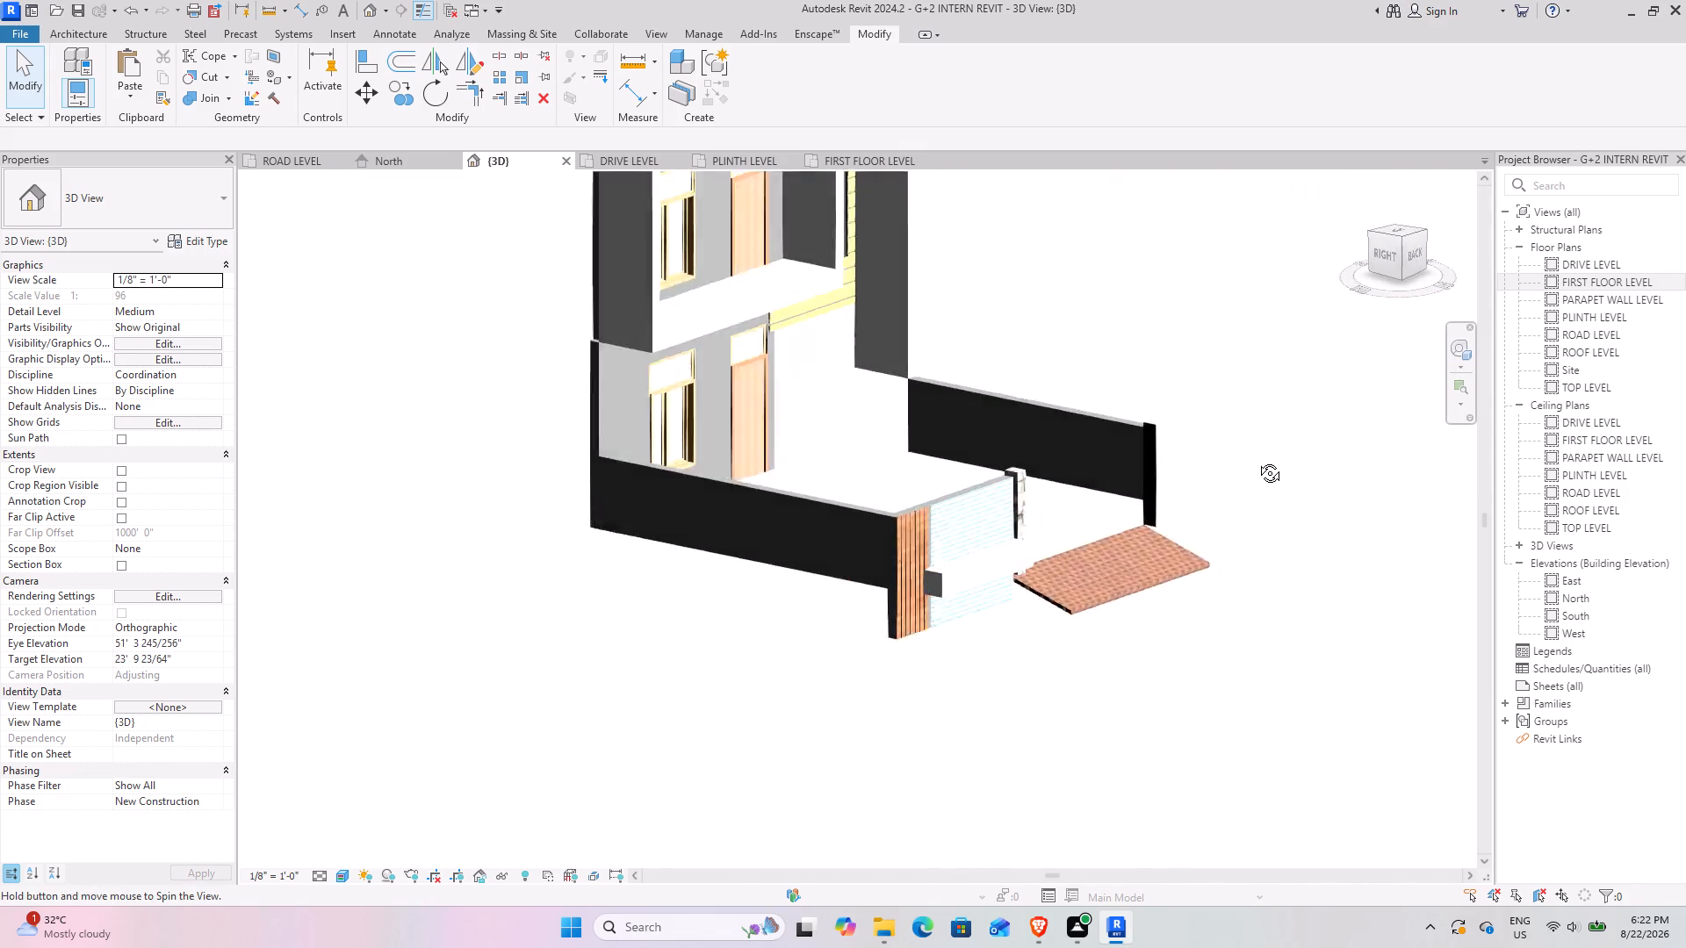
{"action": "middle_click_drag", "start_coordinate": [1257, 460], "coordinate": [1270, 460], "text": "shift"}
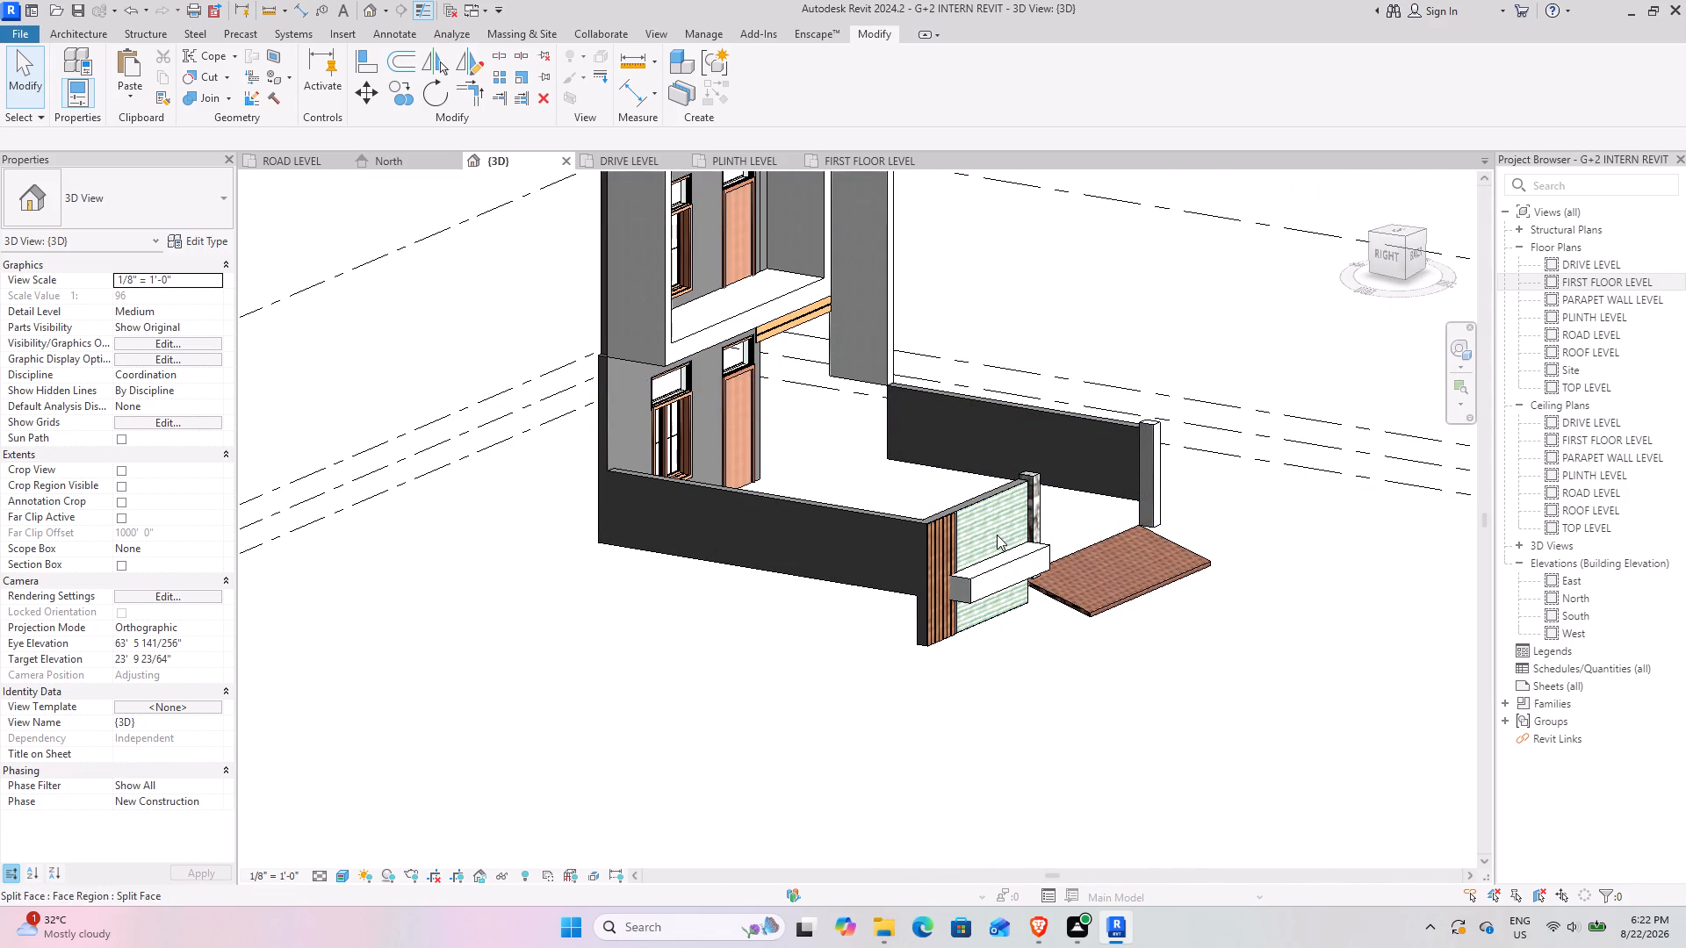
{"action": "scroll", "coordinate": [782, 298], "scroll_direction": "up", "scroll_amount": 8}
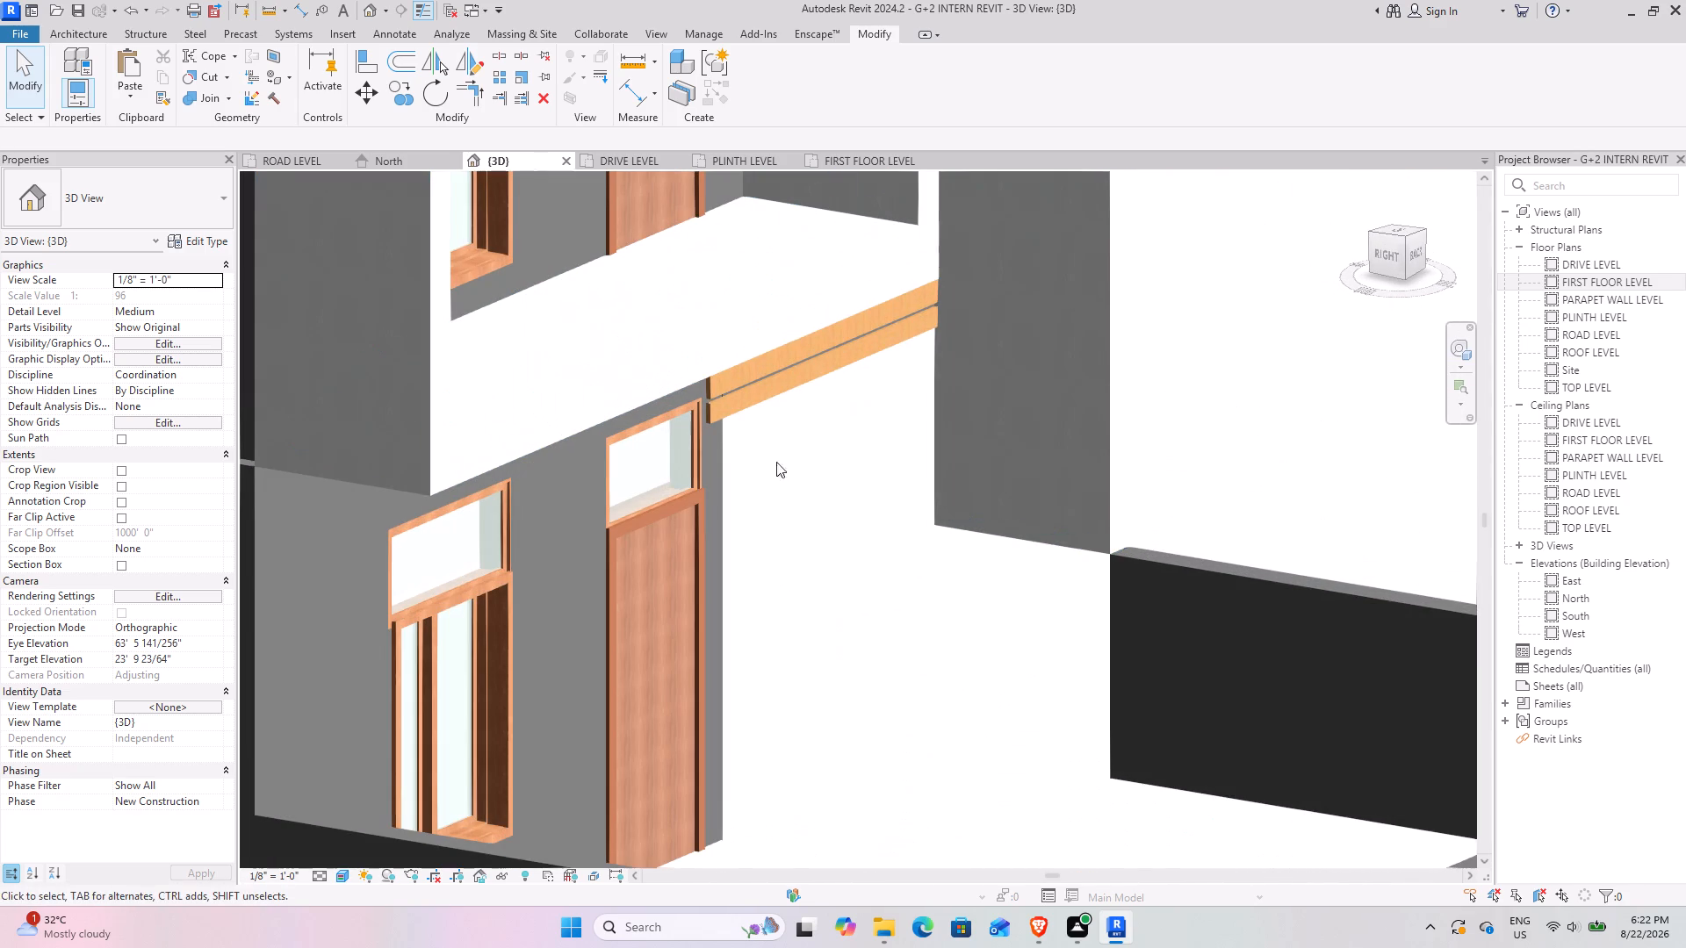
{"action": "middle_click_drag", "start_coordinate": [879, 579], "coordinate": [748, 501], "text": "shift"}
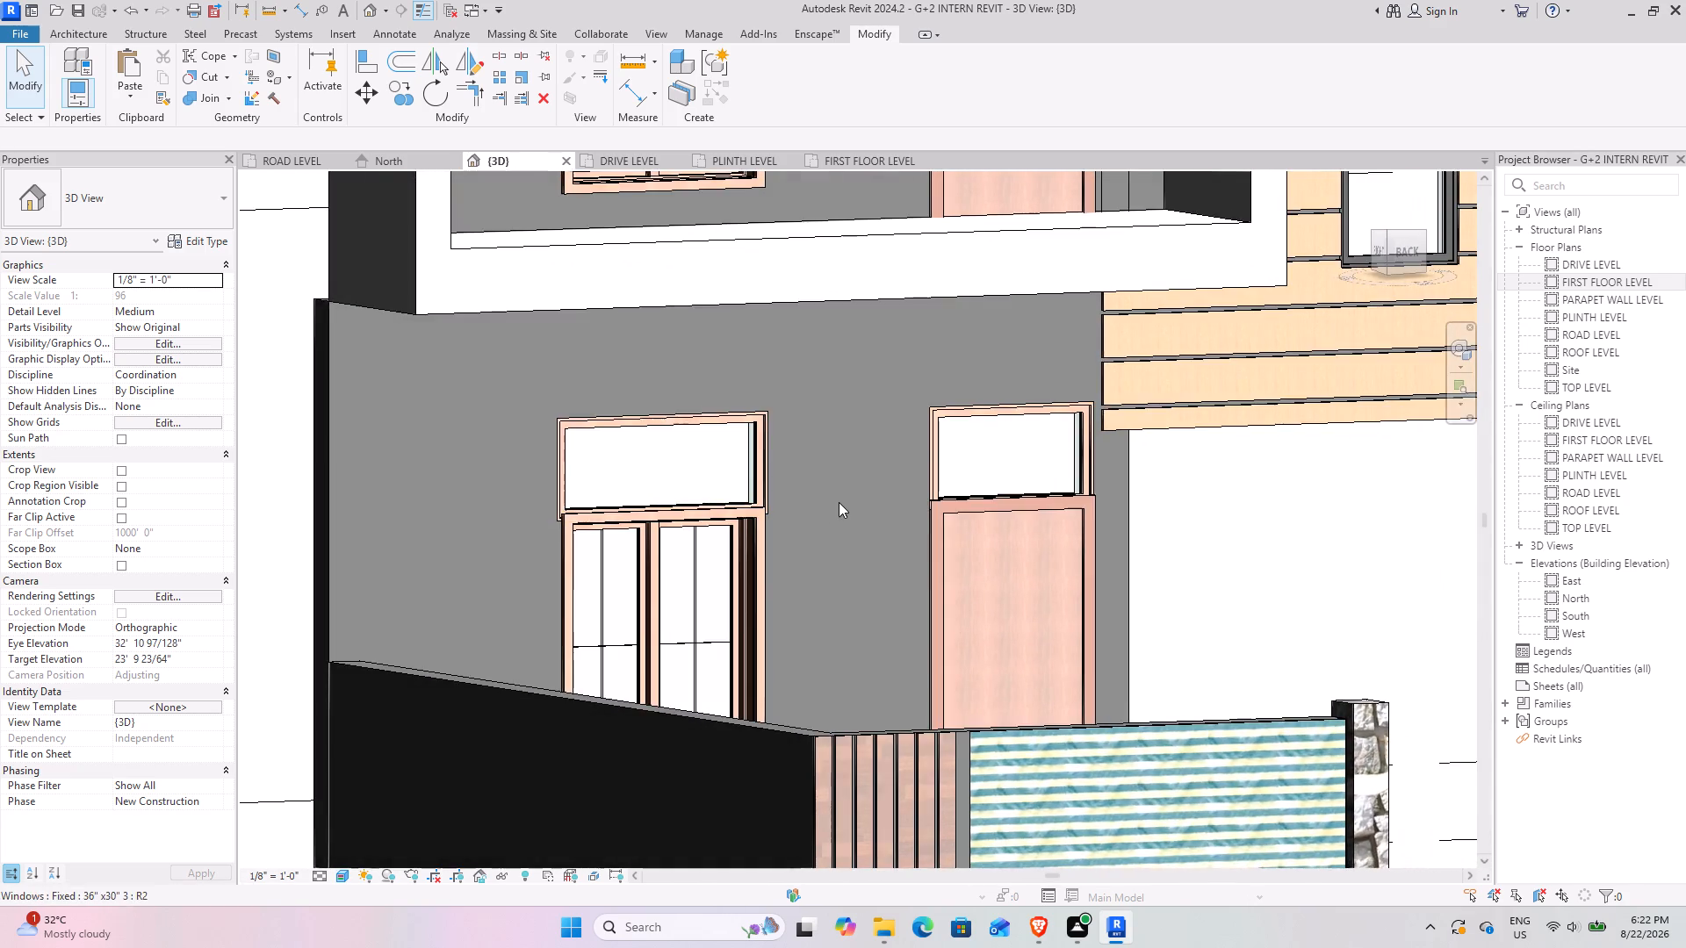
{"action": "scroll", "coordinate": [839, 502], "scroll_direction": "down", "scroll_amount": 8}
{"action": "middle_click_drag", "start_coordinate": [976, 506], "coordinate": [935, 500], "text": "shift"}
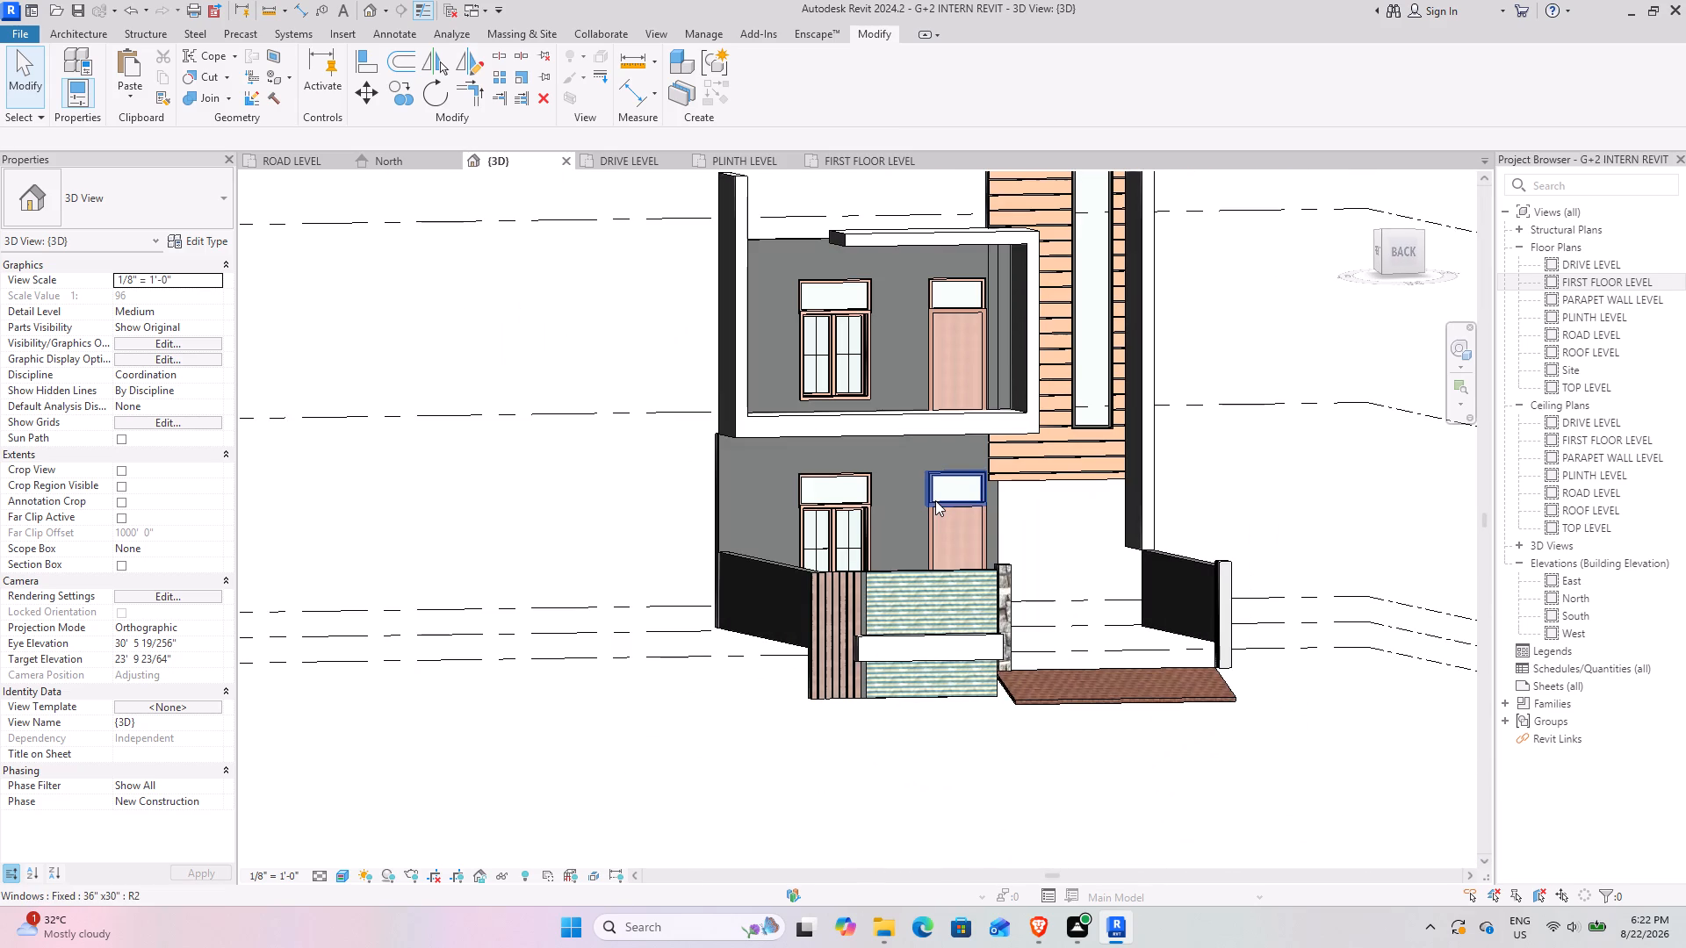
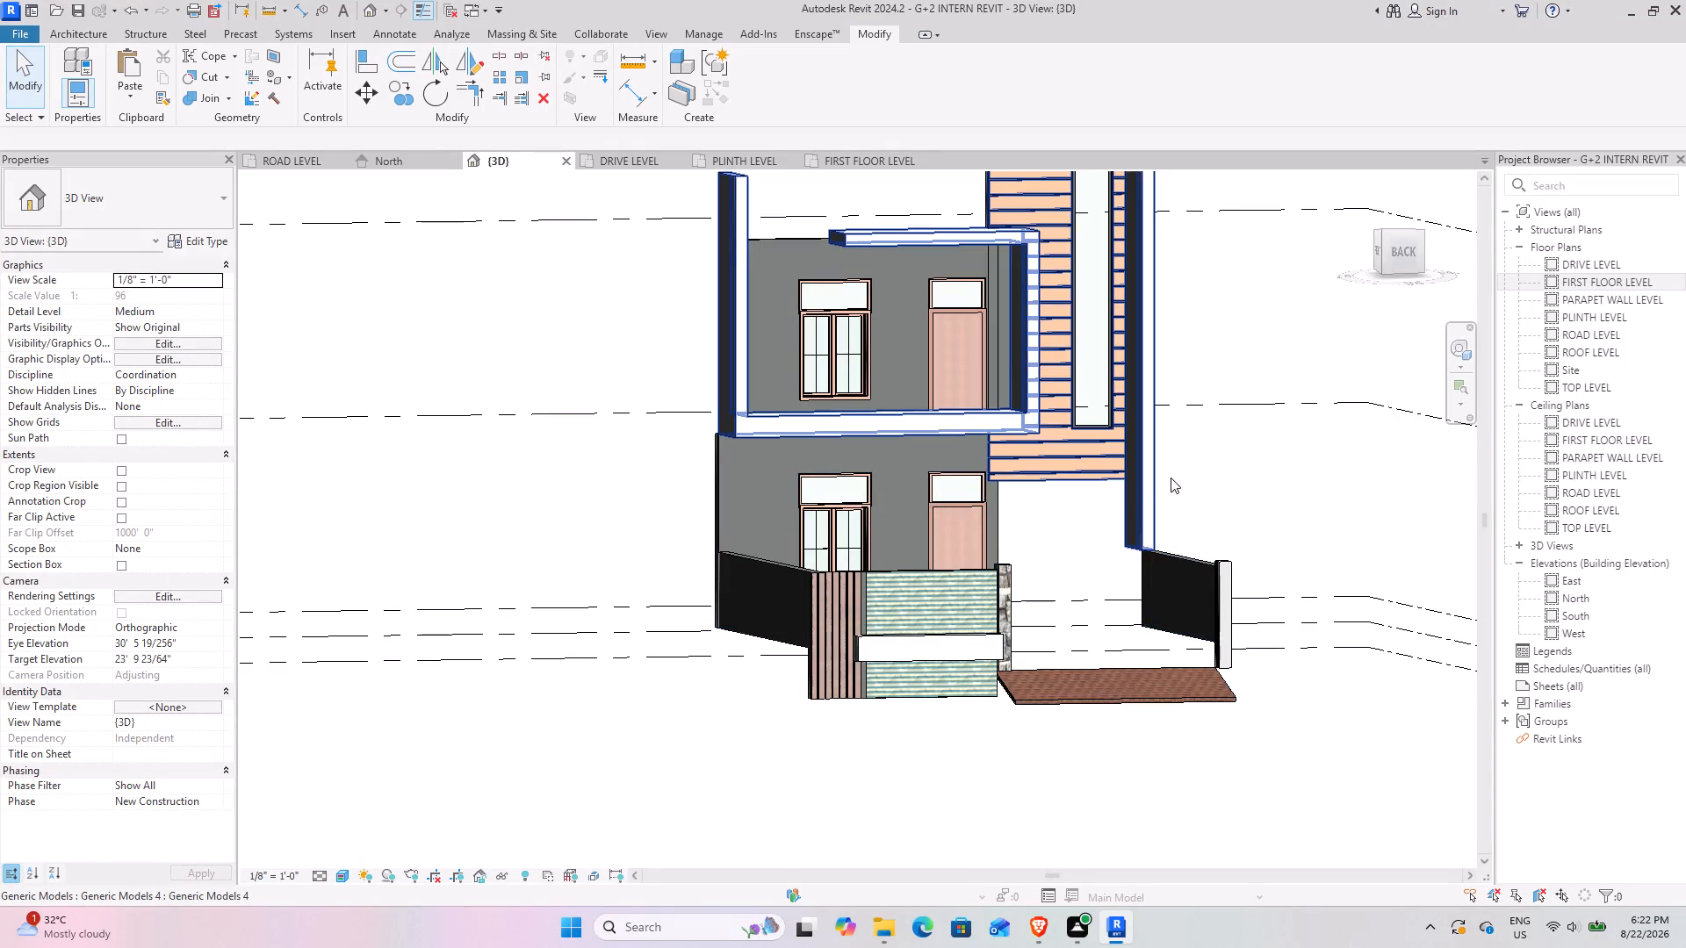
Inspect the upper-floor frame, compound walls, gate pillars and entrance ramp of the house in 3D from several angles.
{"action": "middle_click_drag", "start_coordinate": [1152, 478], "coordinate": [948, 445], "text": "shift"}
{"action": "scroll", "coordinate": [1107, 250], "scroll_direction": "up", "scroll_amount": 4}
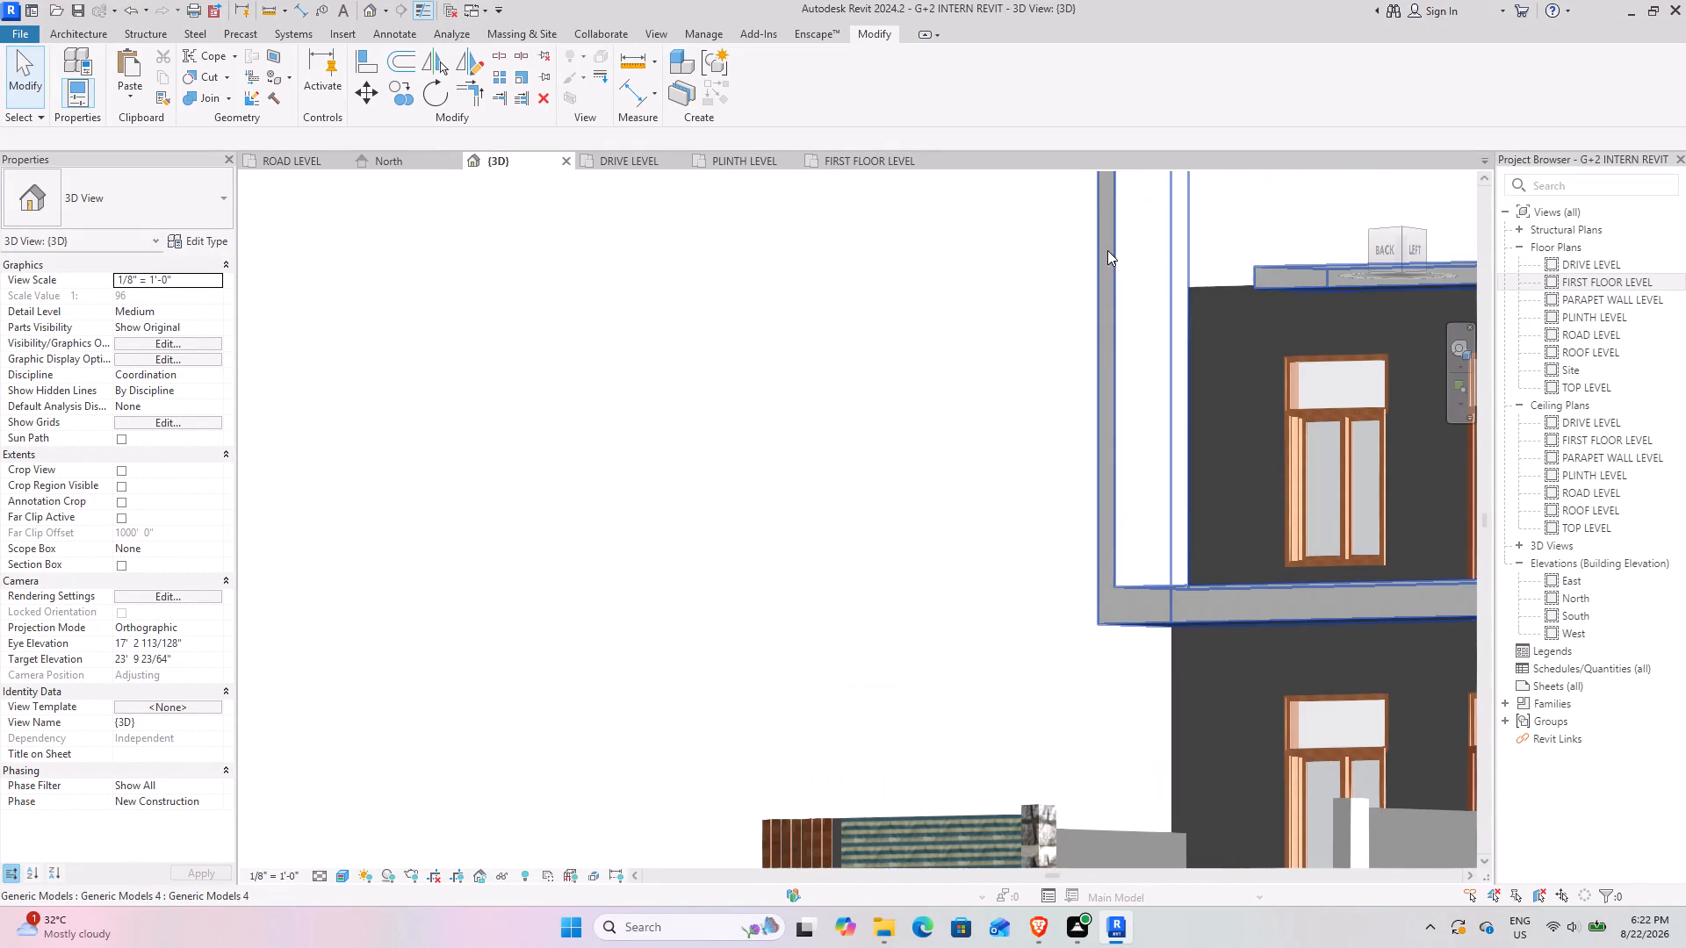
{"action": "scroll", "coordinate": [1000, 380], "scroll_direction": "down", "scroll_amount": 4}
{"action": "middle_click_drag", "start_coordinate": [951, 451], "coordinate": [1077, 532], "text": "shift"}
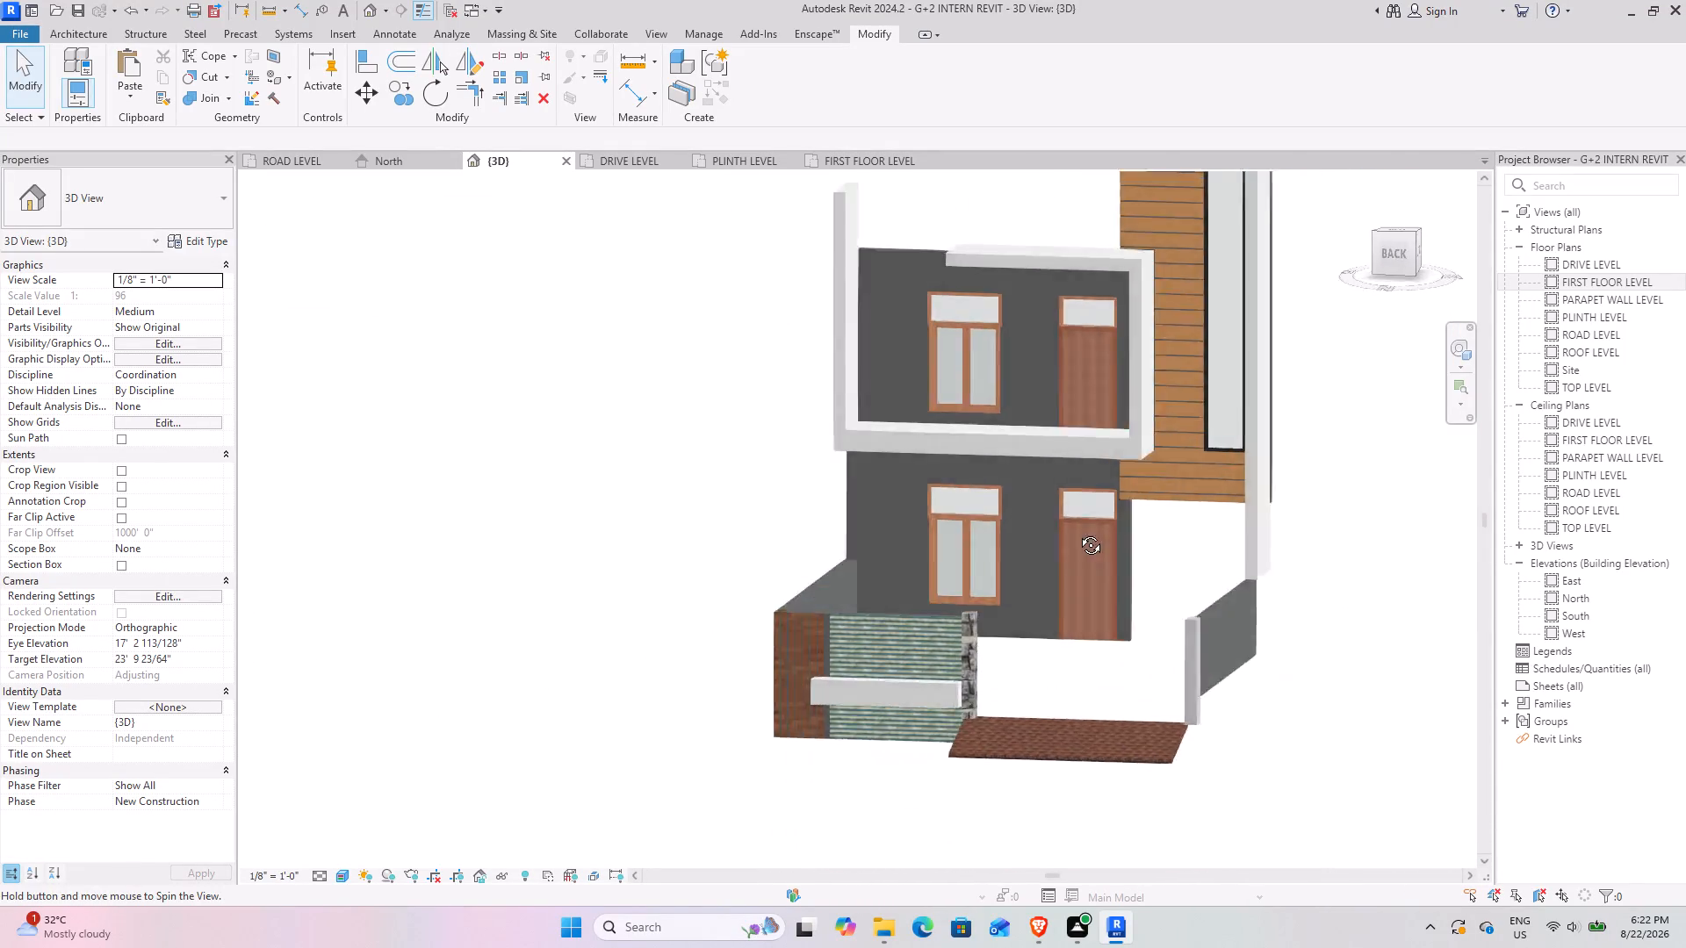
{"action": "middle_click_drag", "start_coordinate": [1077, 532], "coordinate": [1121, 564], "text": "shift"}
{"action": "middle_click_drag", "start_coordinate": [696, 524], "coordinate": [912, 371], "text": "shift"}
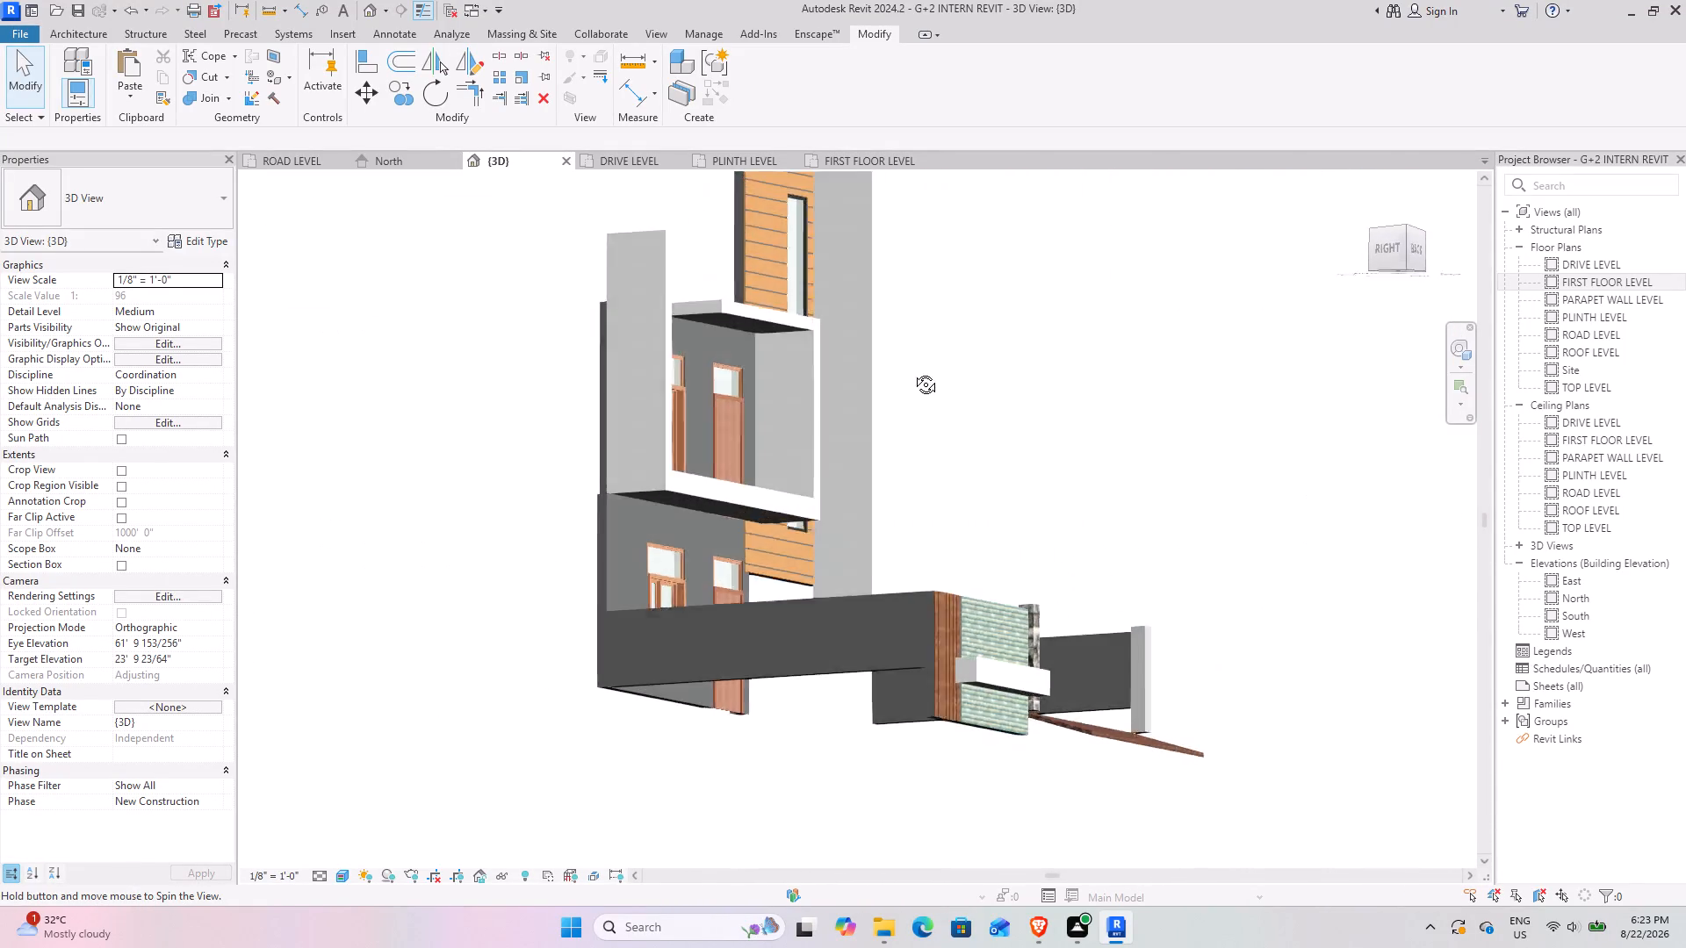
{"action": "middle_click_drag", "start_coordinate": [912, 371], "coordinate": [615, 392], "text": "shift"}
{"action": "middle_click", "coordinate": [615, 393], "text": "shift"}
{"action": "middle_click_drag", "start_coordinate": [940, 523], "coordinate": [779, 515], "text": "shift"}
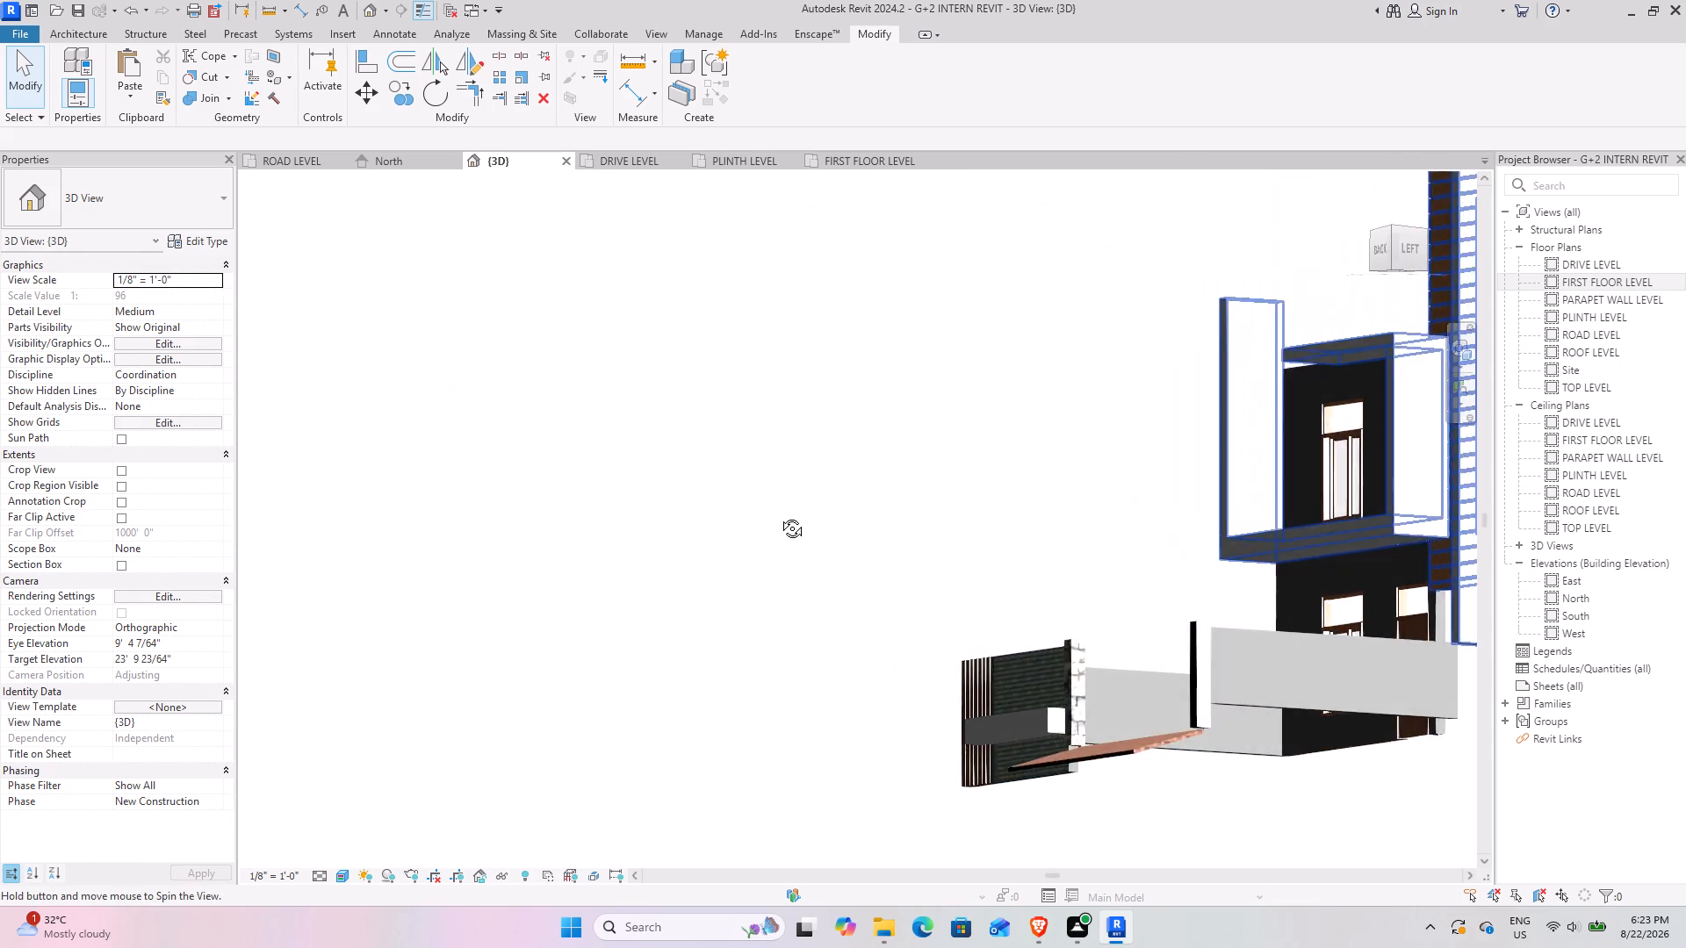
{"action": "middle_click_drag", "start_coordinate": [779, 515], "coordinate": [1135, 721], "text": "shift"}
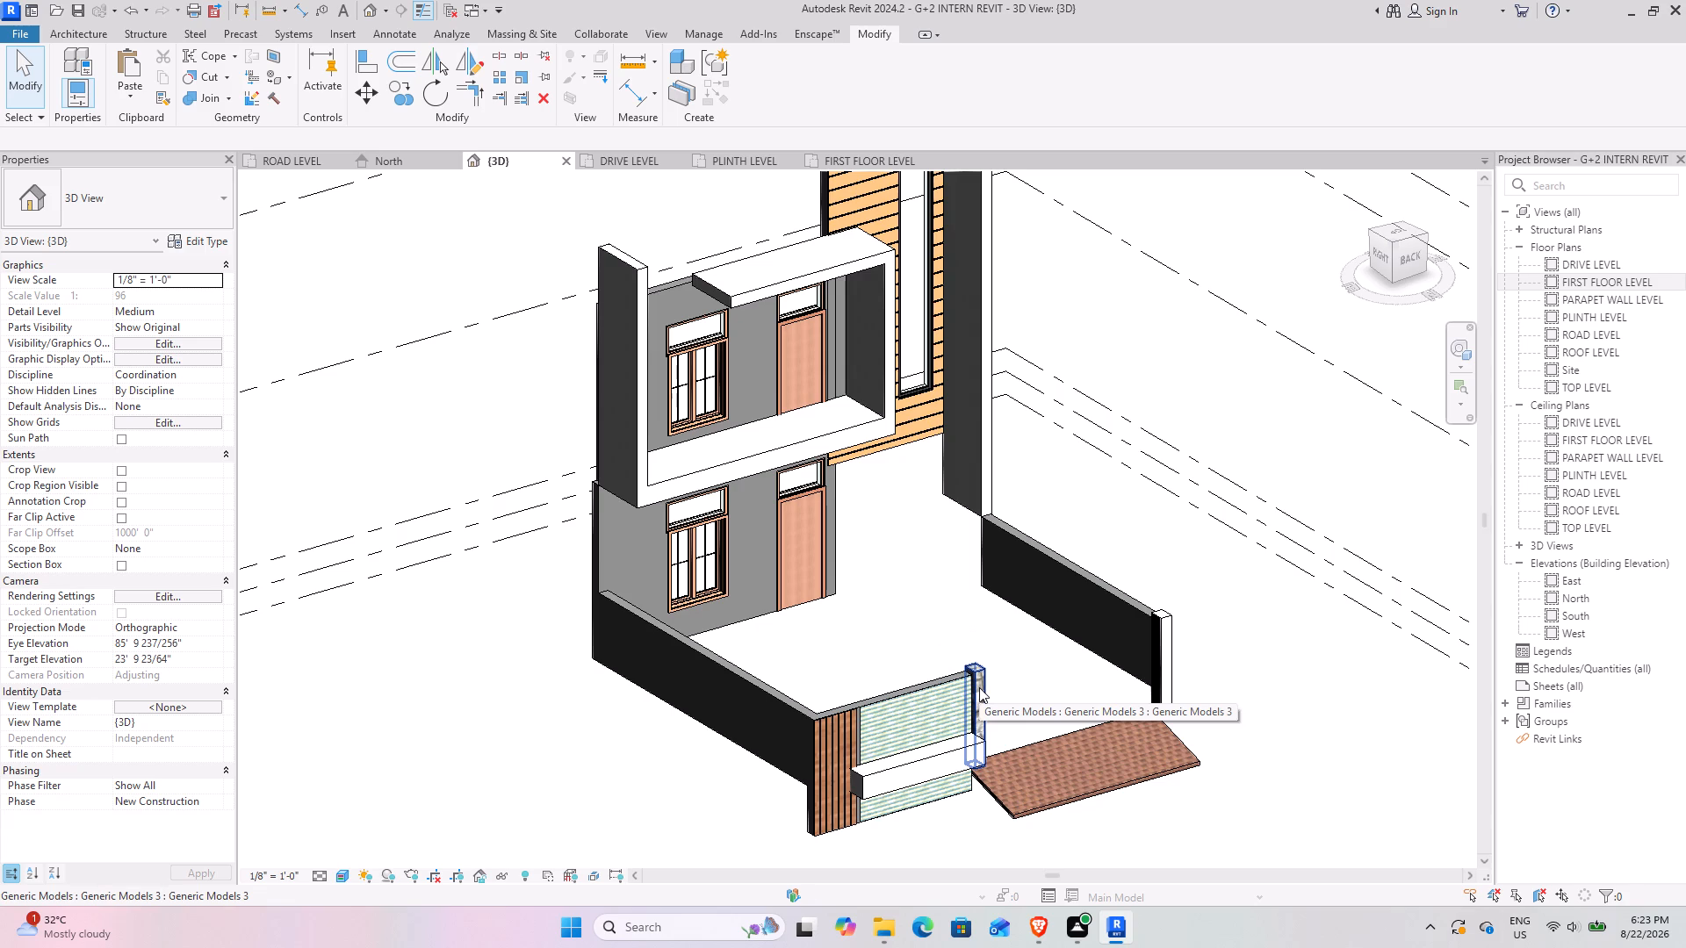
Examine the gate-side facade square-on, including its windows, doors, timber-clad tower and compound wall.
{"action": "left_click_drag", "start_coordinate": [1397, 269], "coordinate": [1395, 269]}
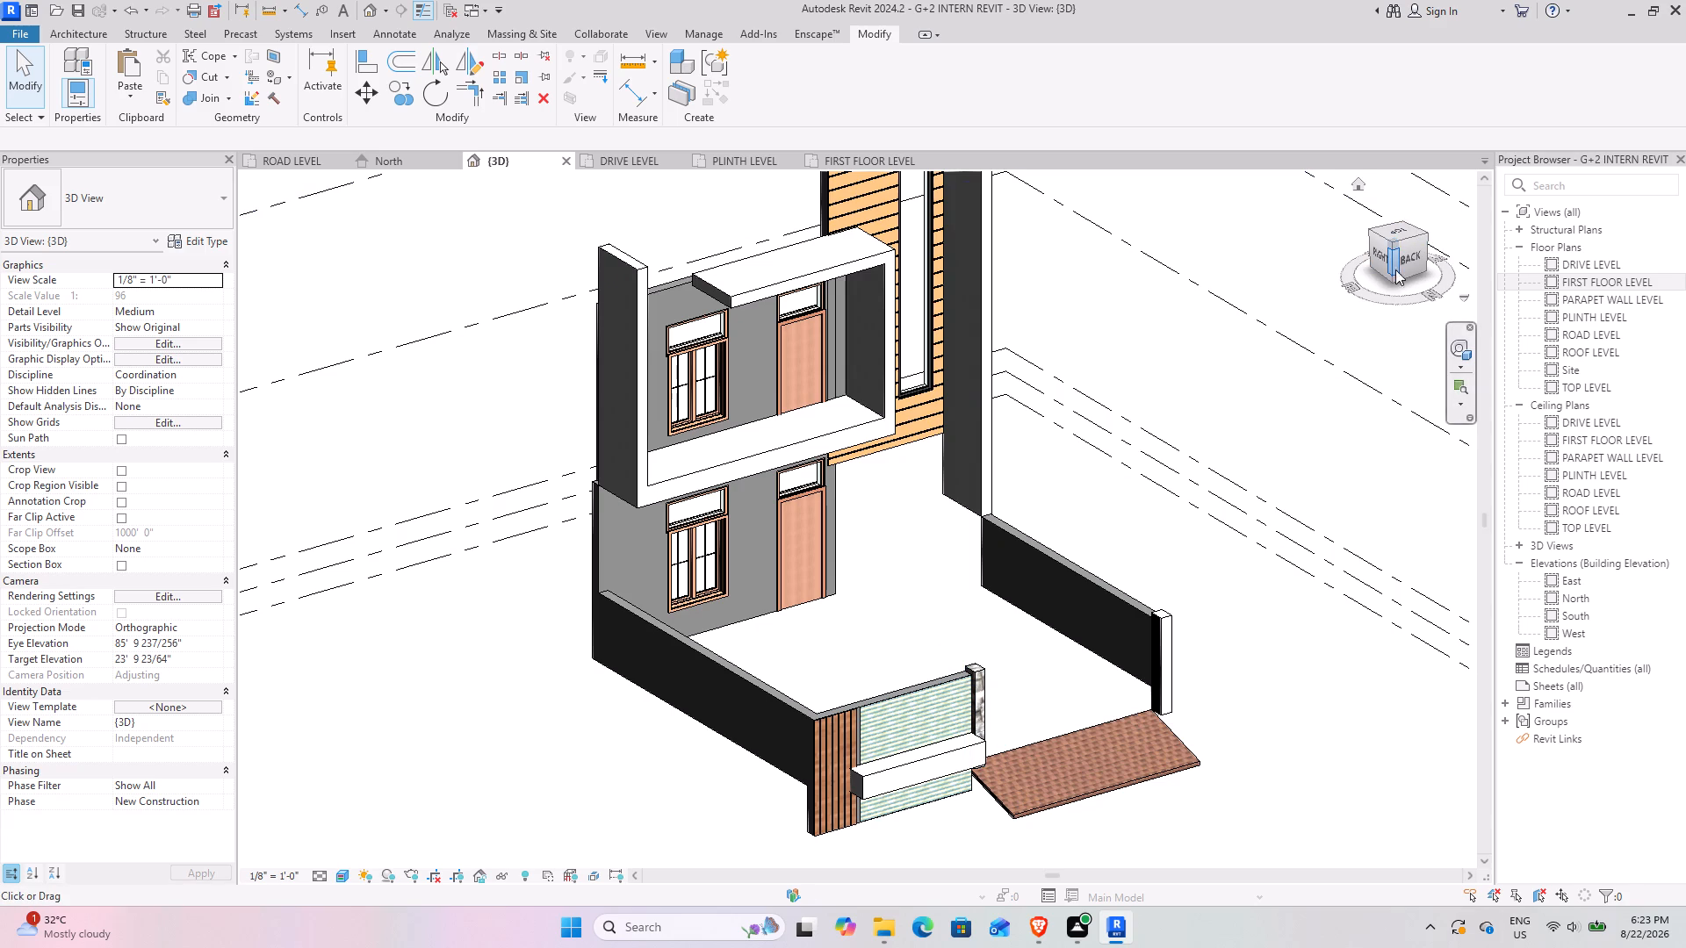
{"action": "left_click_drag", "start_coordinate": [1395, 269], "coordinate": [1240, 220]}
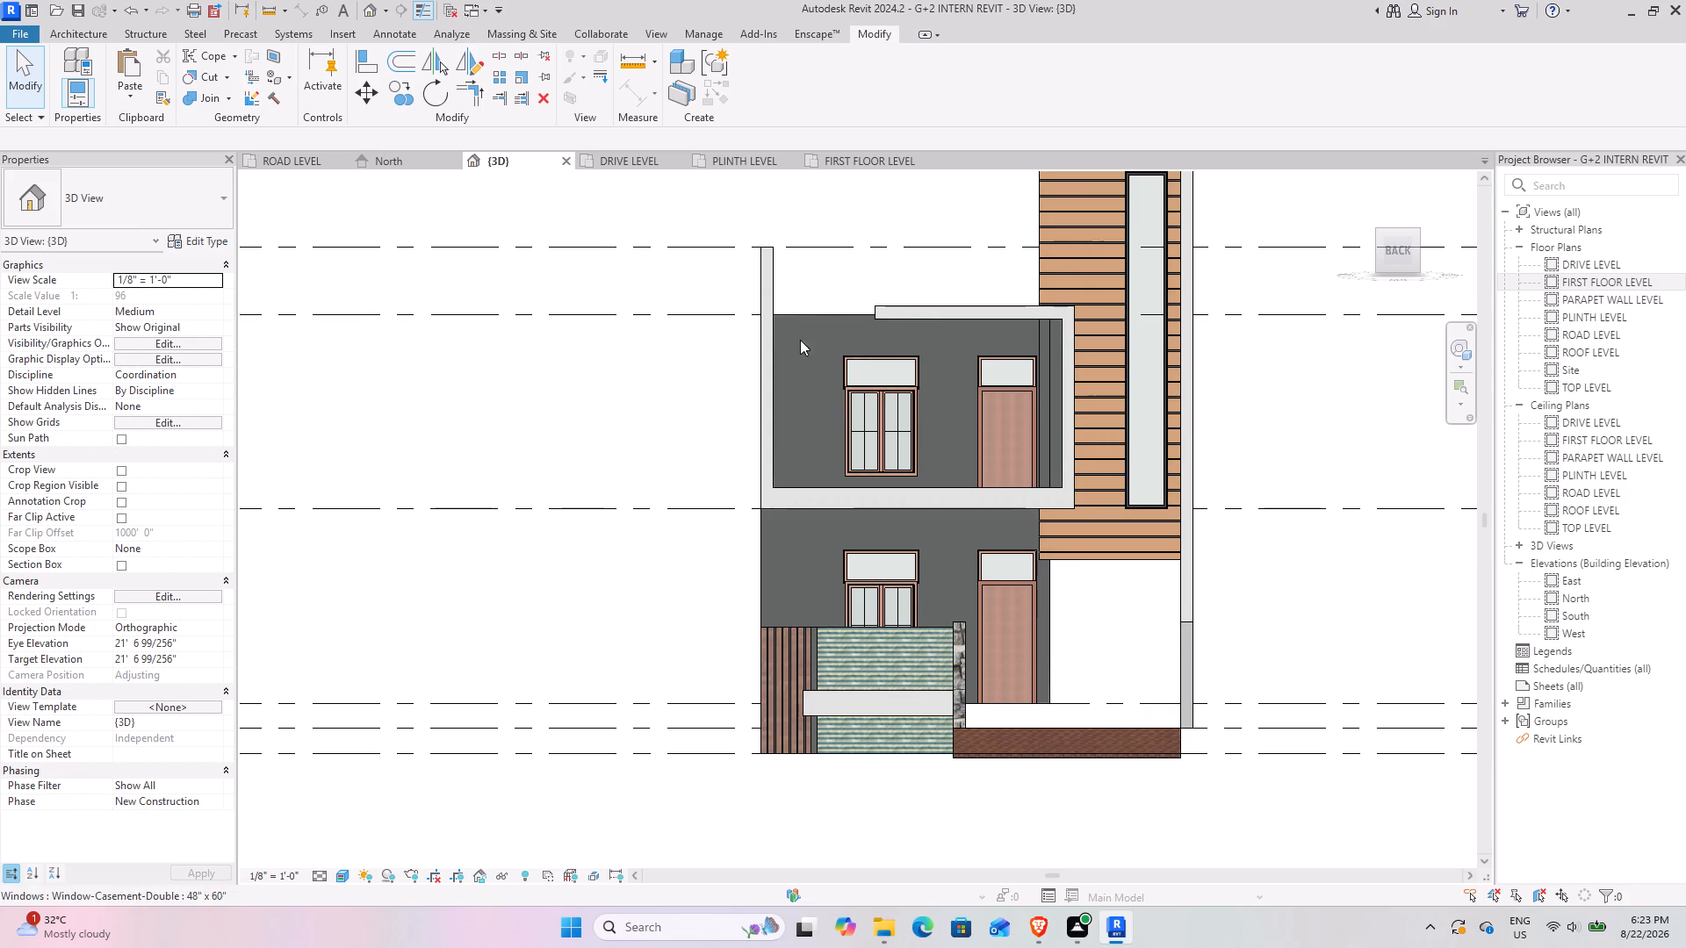
{"action": "scroll", "coordinate": [867, 367], "scroll_direction": "up", "scroll_amount": 8}
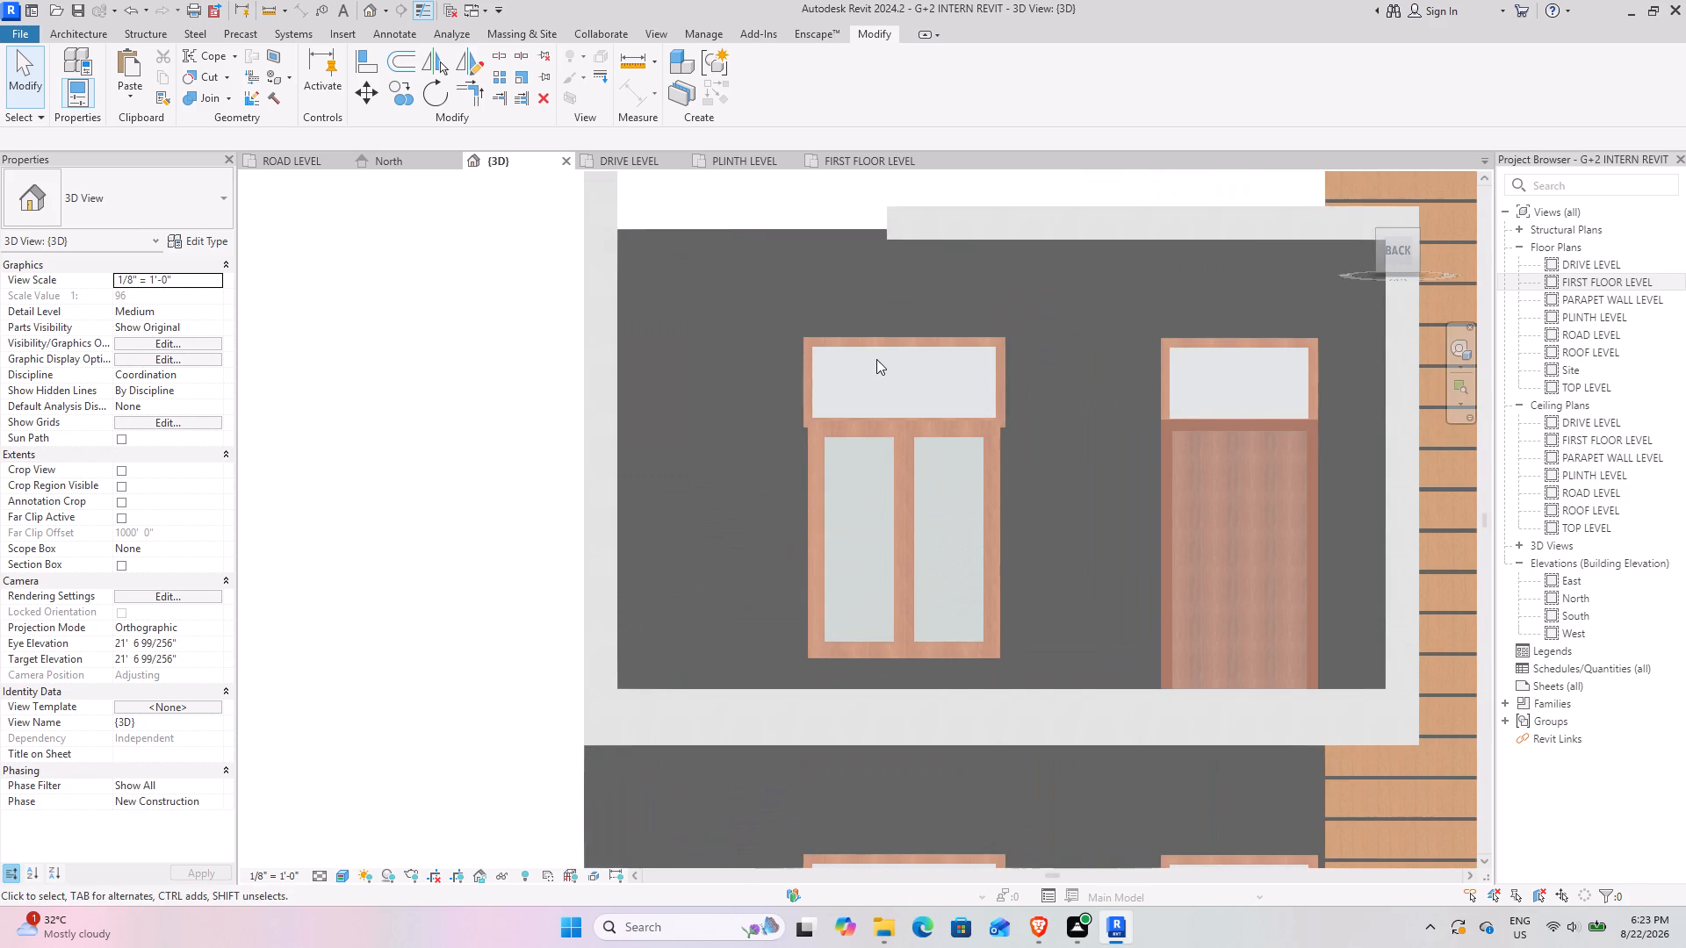
{"action": "scroll", "coordinate": [876, 359], "scroll_direction": "down", "scroll_amount": 8}
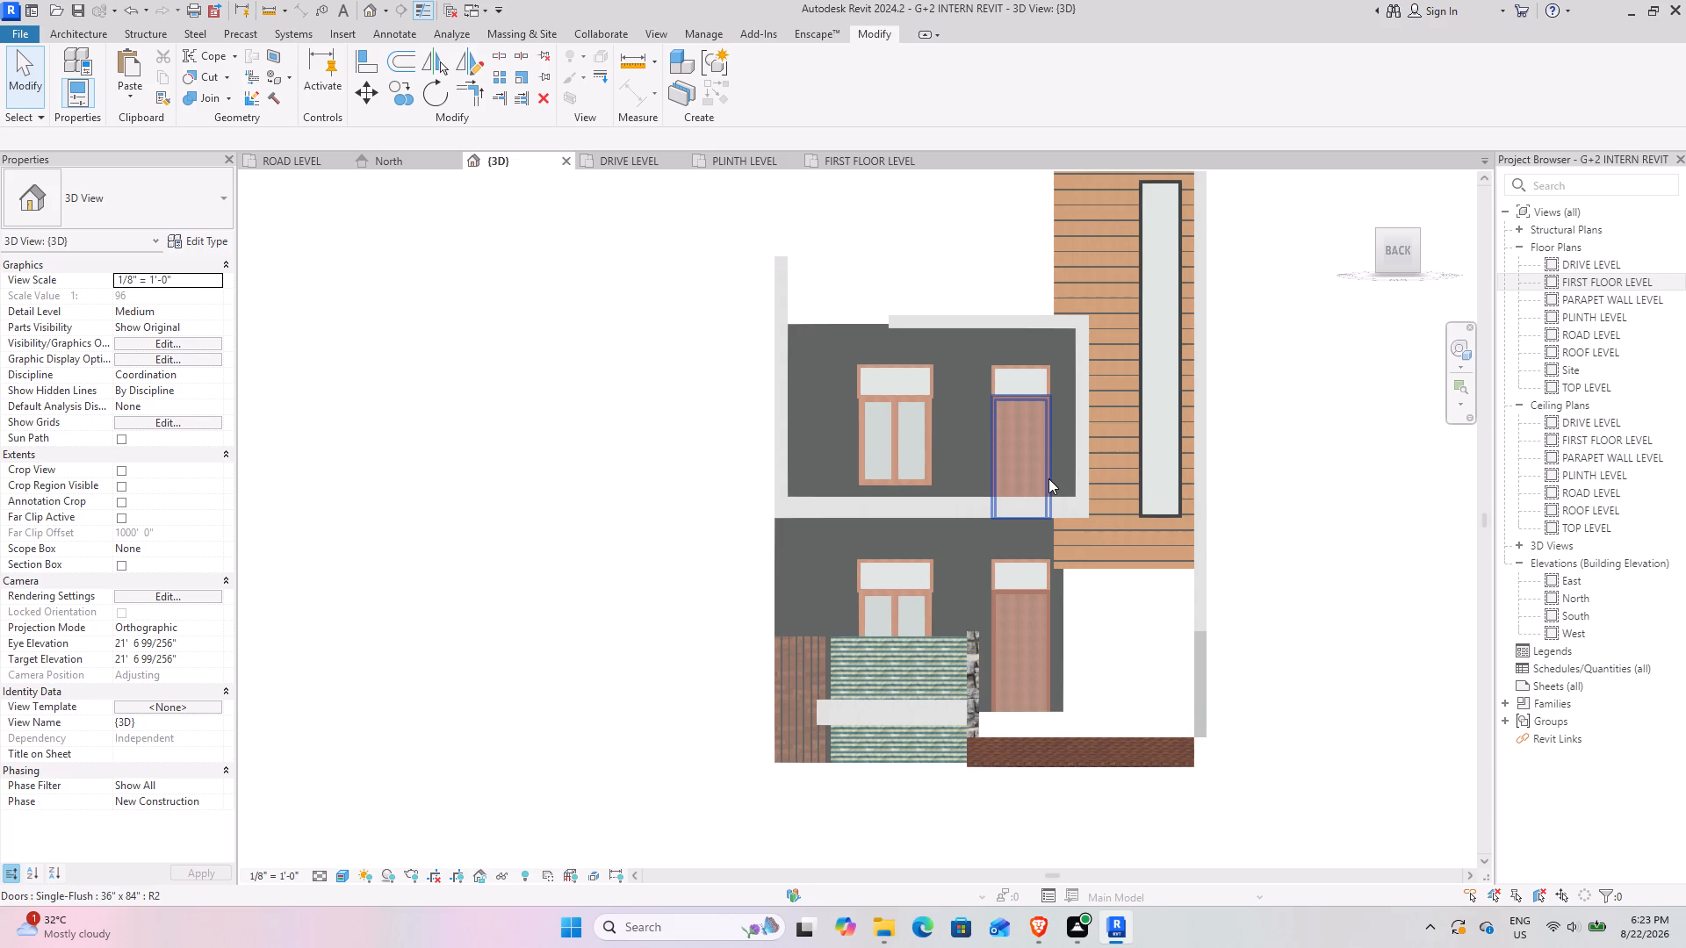
{"action": "scroll", "coordinate": [881, 310], "scroll_direction": "up", "scroll_amount": 7}
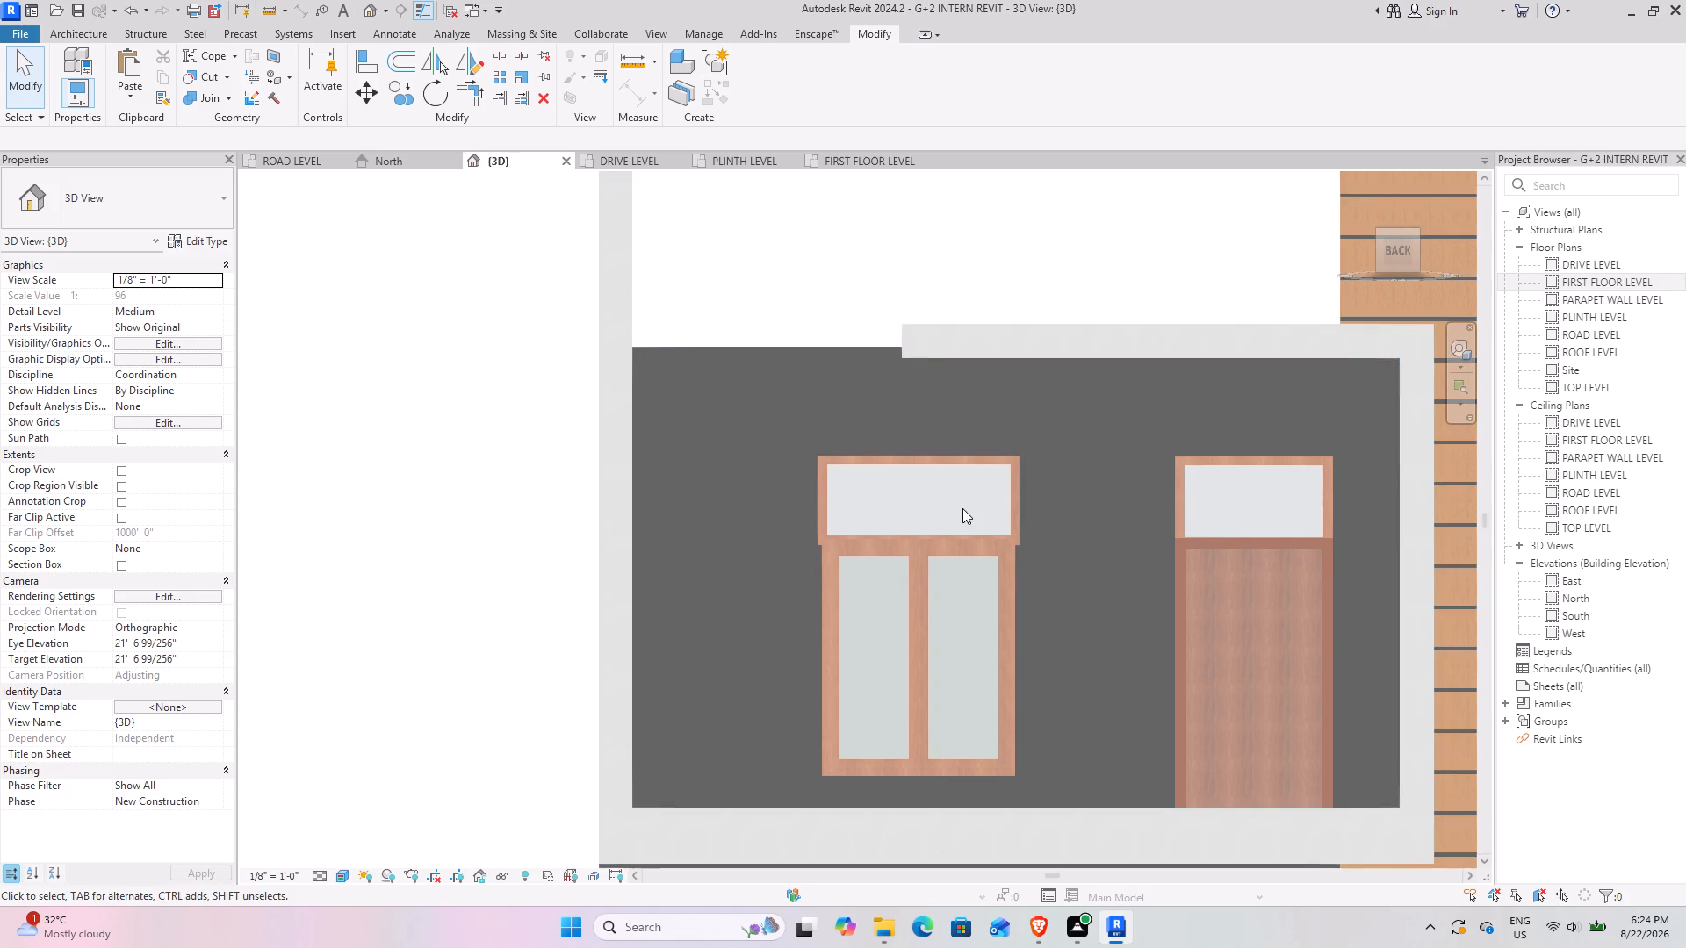
{"action": "scroll", "coordinate": [962, 507], "scroll_direction": "down", "scroll_amount": 8}
{"action": "middle_click_drag", "start_coordinate": [1100, 523], "coordinate": [948, 471]}
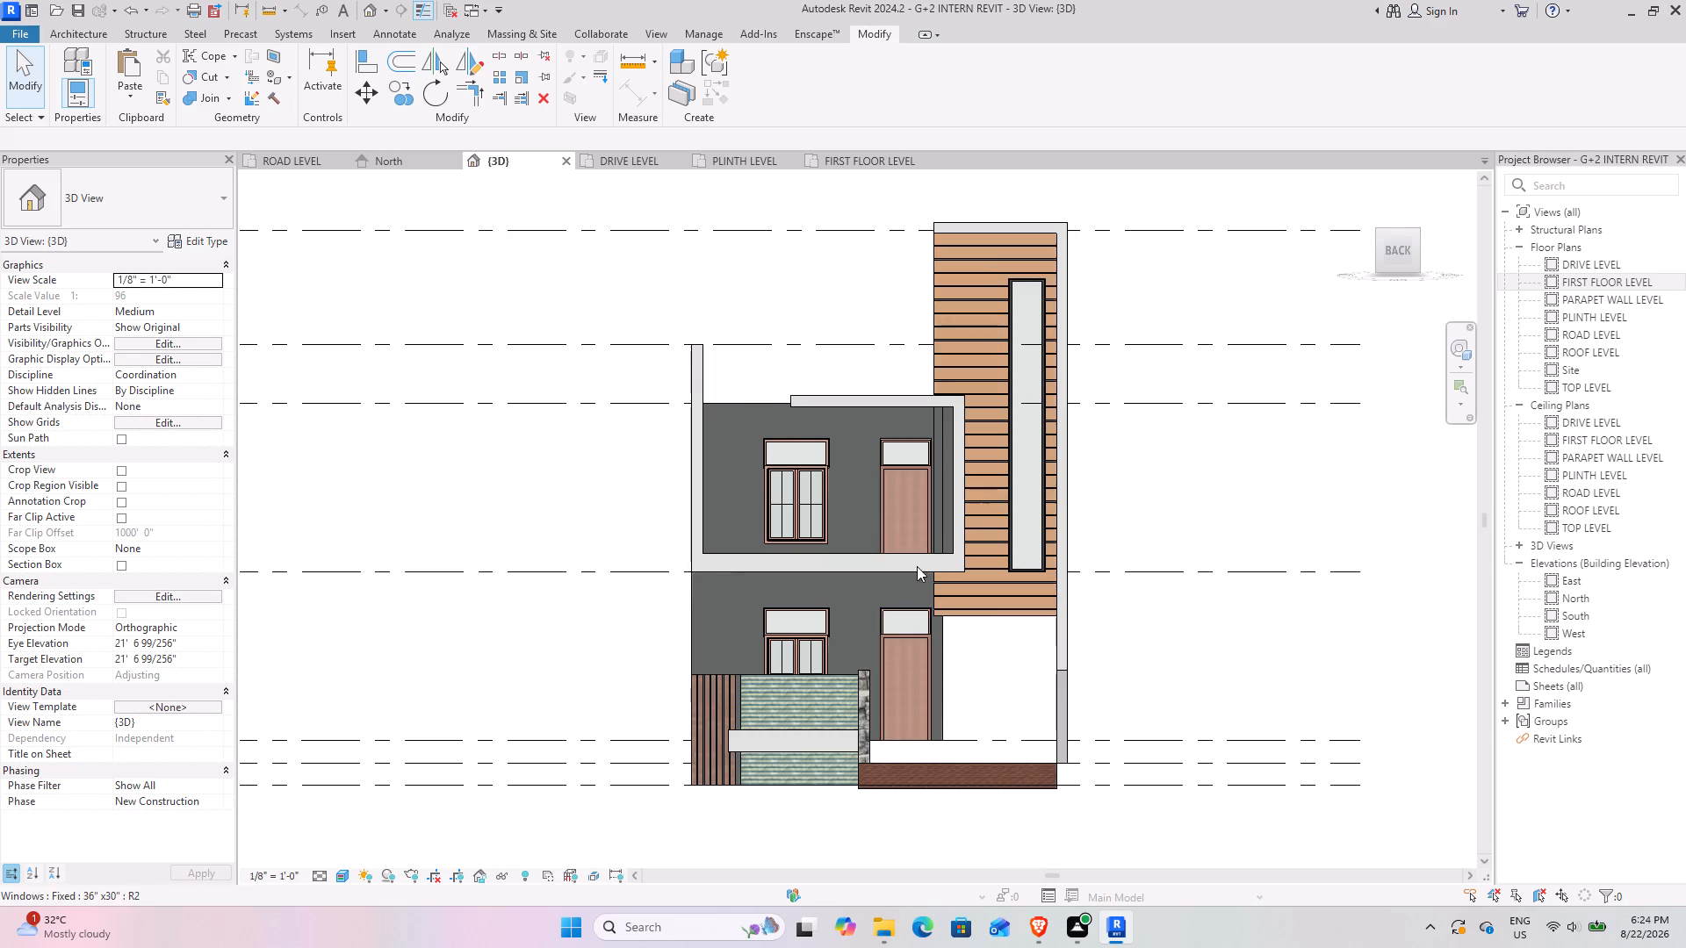
{"action": "scroll", "coordinate": [870, 516], "scroll_direction": "up", "scroll_amount": 7}
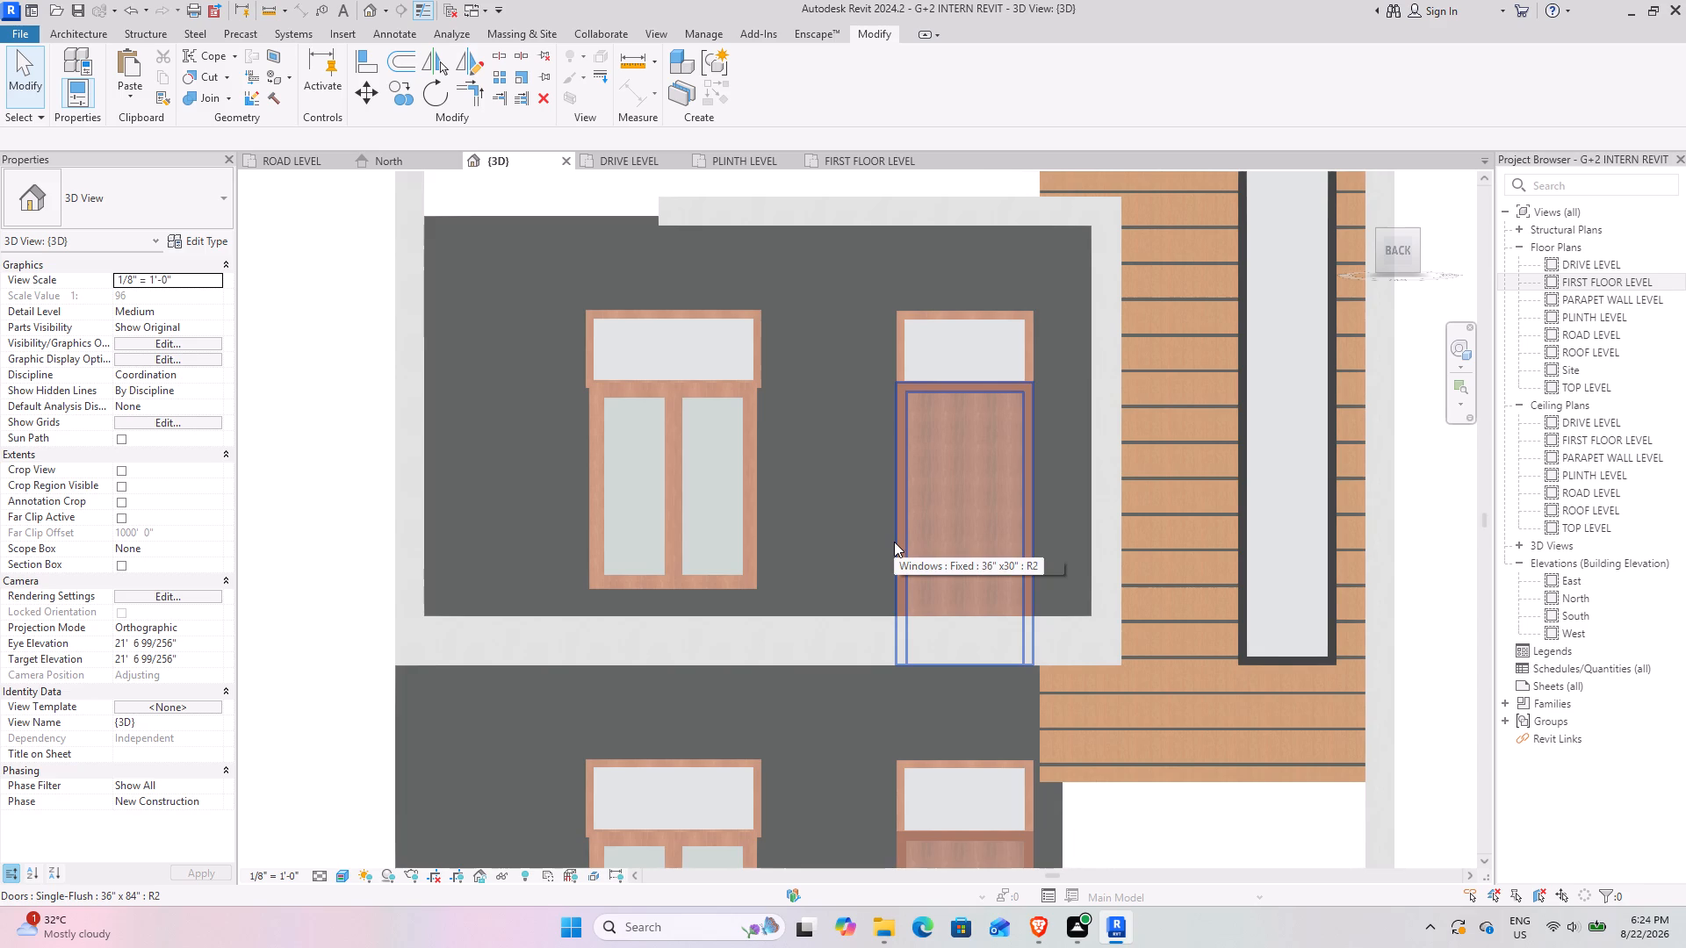
{"action": "scroll", "coordinate": [1075, 743], "scroll_direction": "down", "scroll_amount": 6}
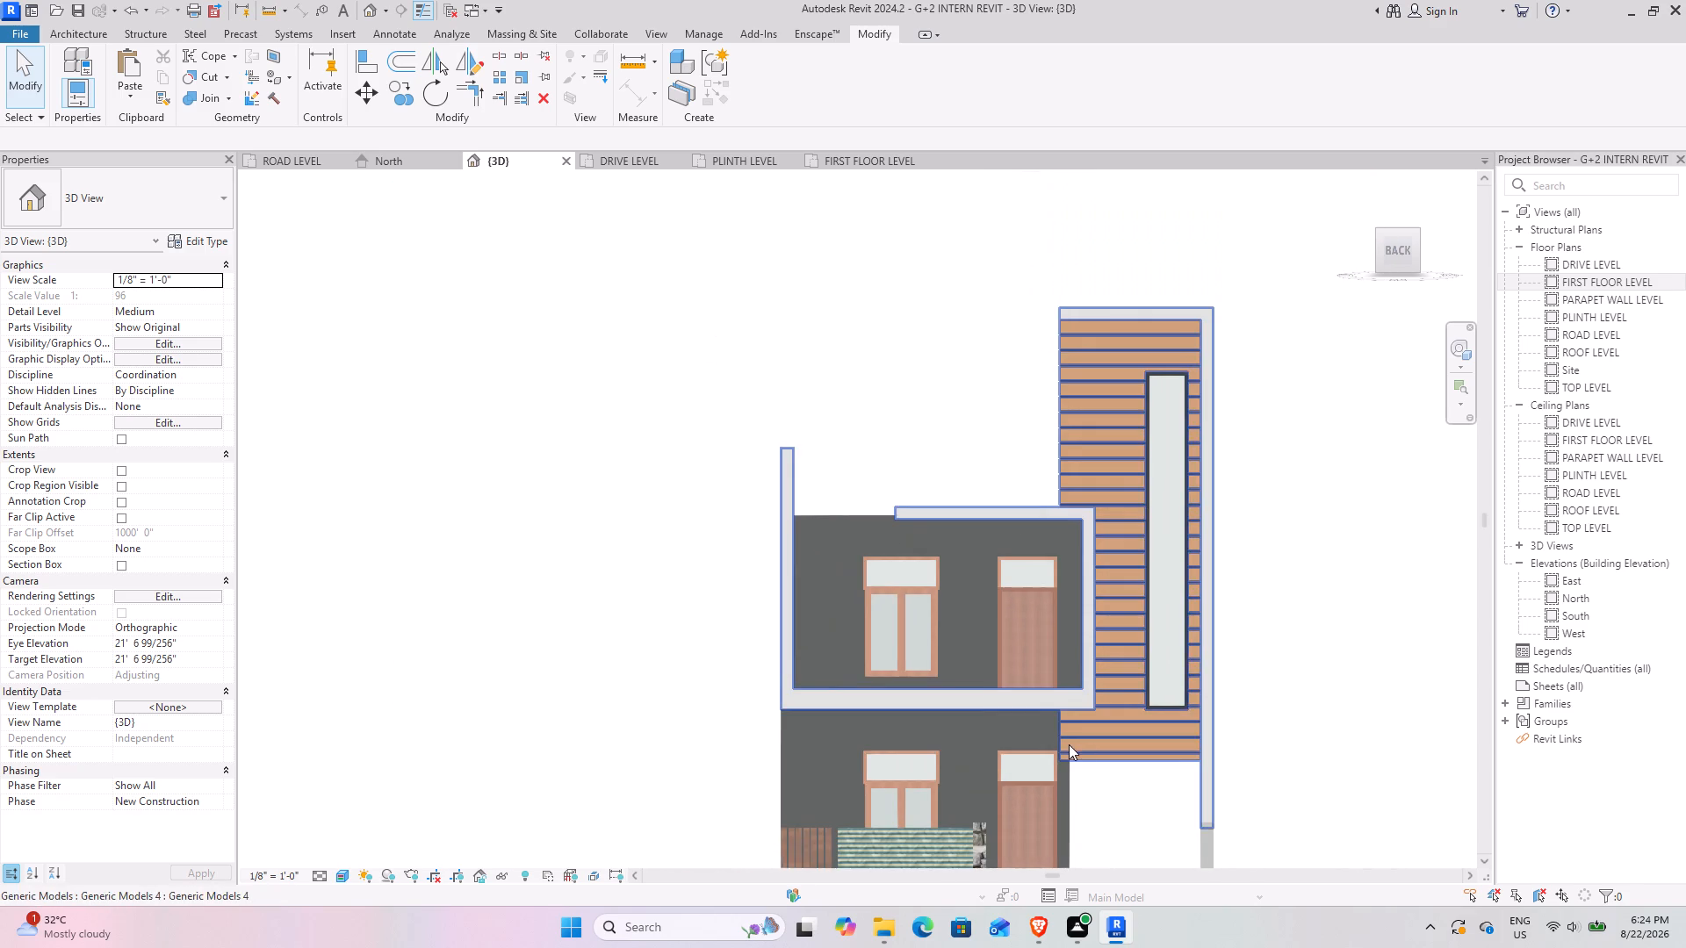
{"action": "middle_click_drag", "start_coordinate": [1053, 742], "coordinate": [890, 600]}
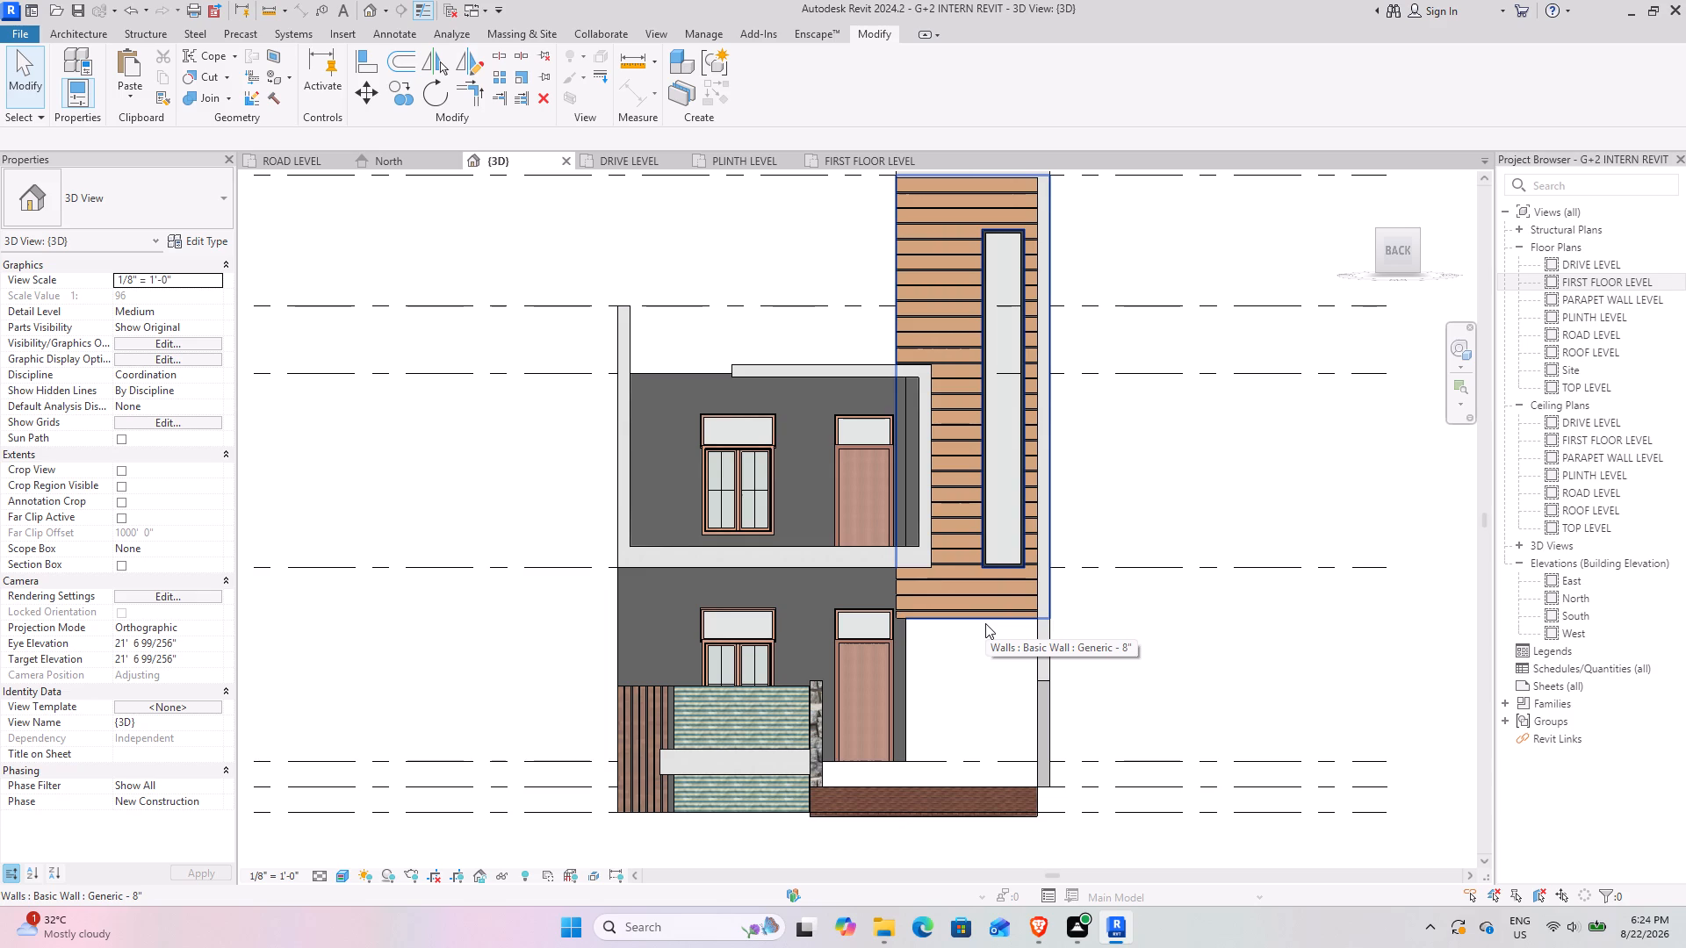
{"action": "middle_click_drag", "start_coordinate": [806, 367], "coordinate": [803, 695]}
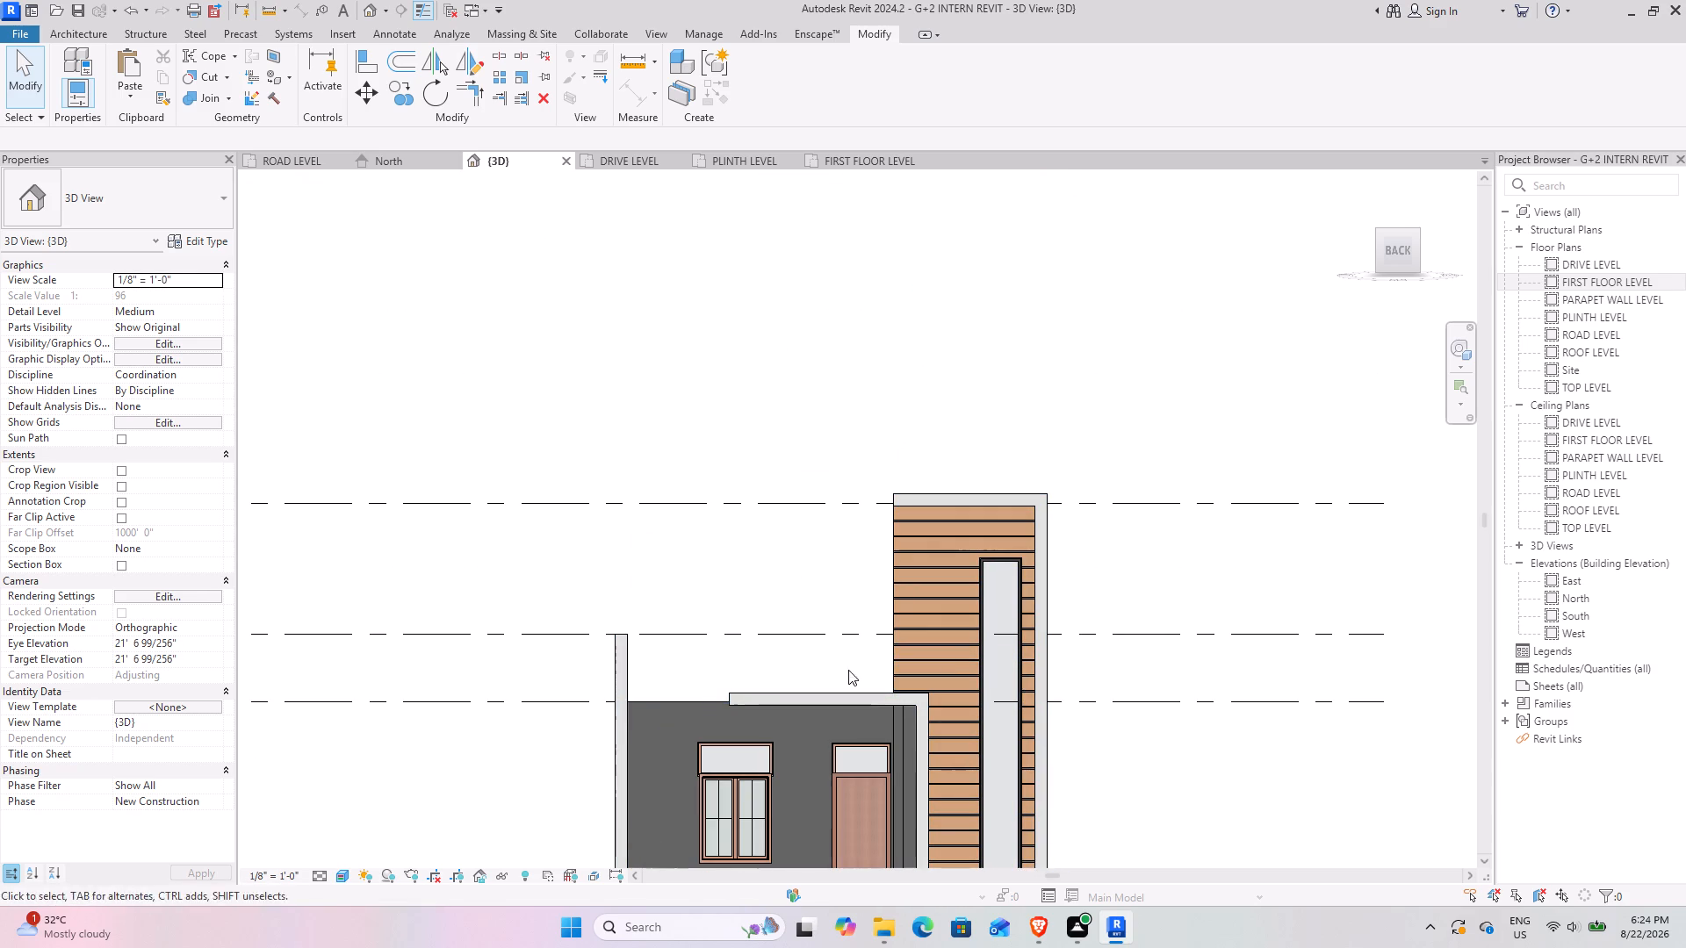
{"action": "middle_click_drag", "start_coordinate": [803, 679], "coordinate": [710, 417]}
{"action": "middle_click_drag", "start_coordinate": [684, 647], "coordinate": [752, 529]}
Edit the stone gate pillar in place and set its RUFF WALL image texture sample size to 1' by 1'.
{"action": "scroll", "coordinate": [774, 663], "scroll_direction": "up", "scroll_amount": 9}
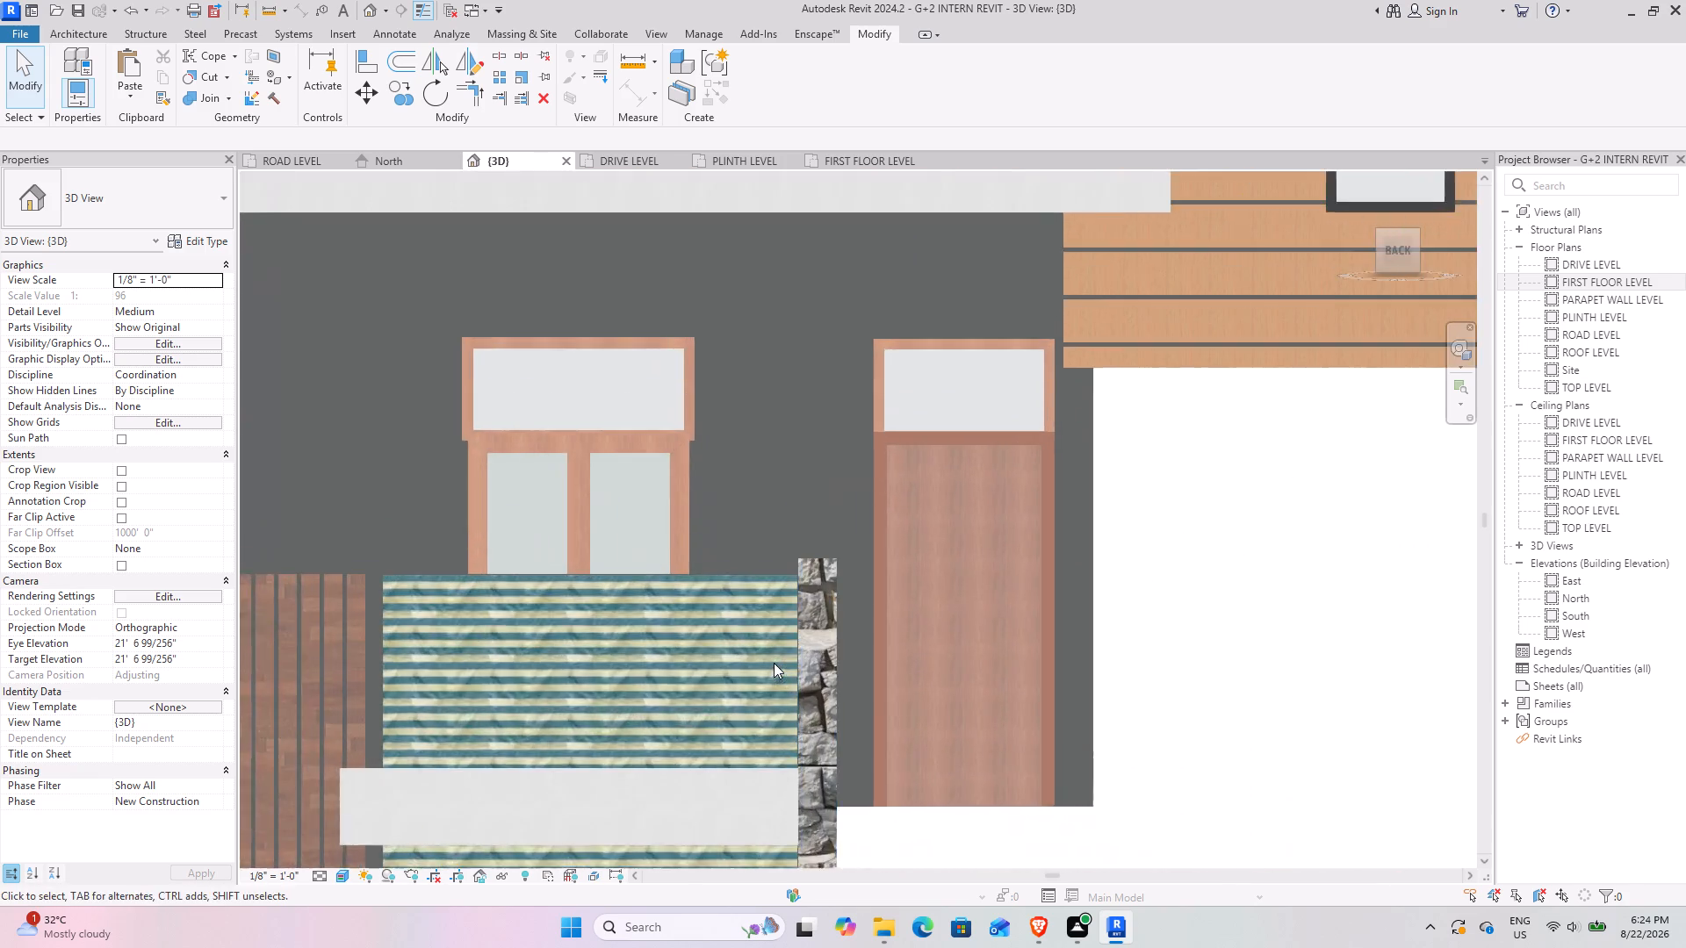
{"action": "scroll", "coordinate": [774, 663], "scroll_direction": "up", "scroll_amount": 3}
{"action": "scroll", "coordinate": [886, 652], "scroll_direction": "down", "scroll_amount": 7}
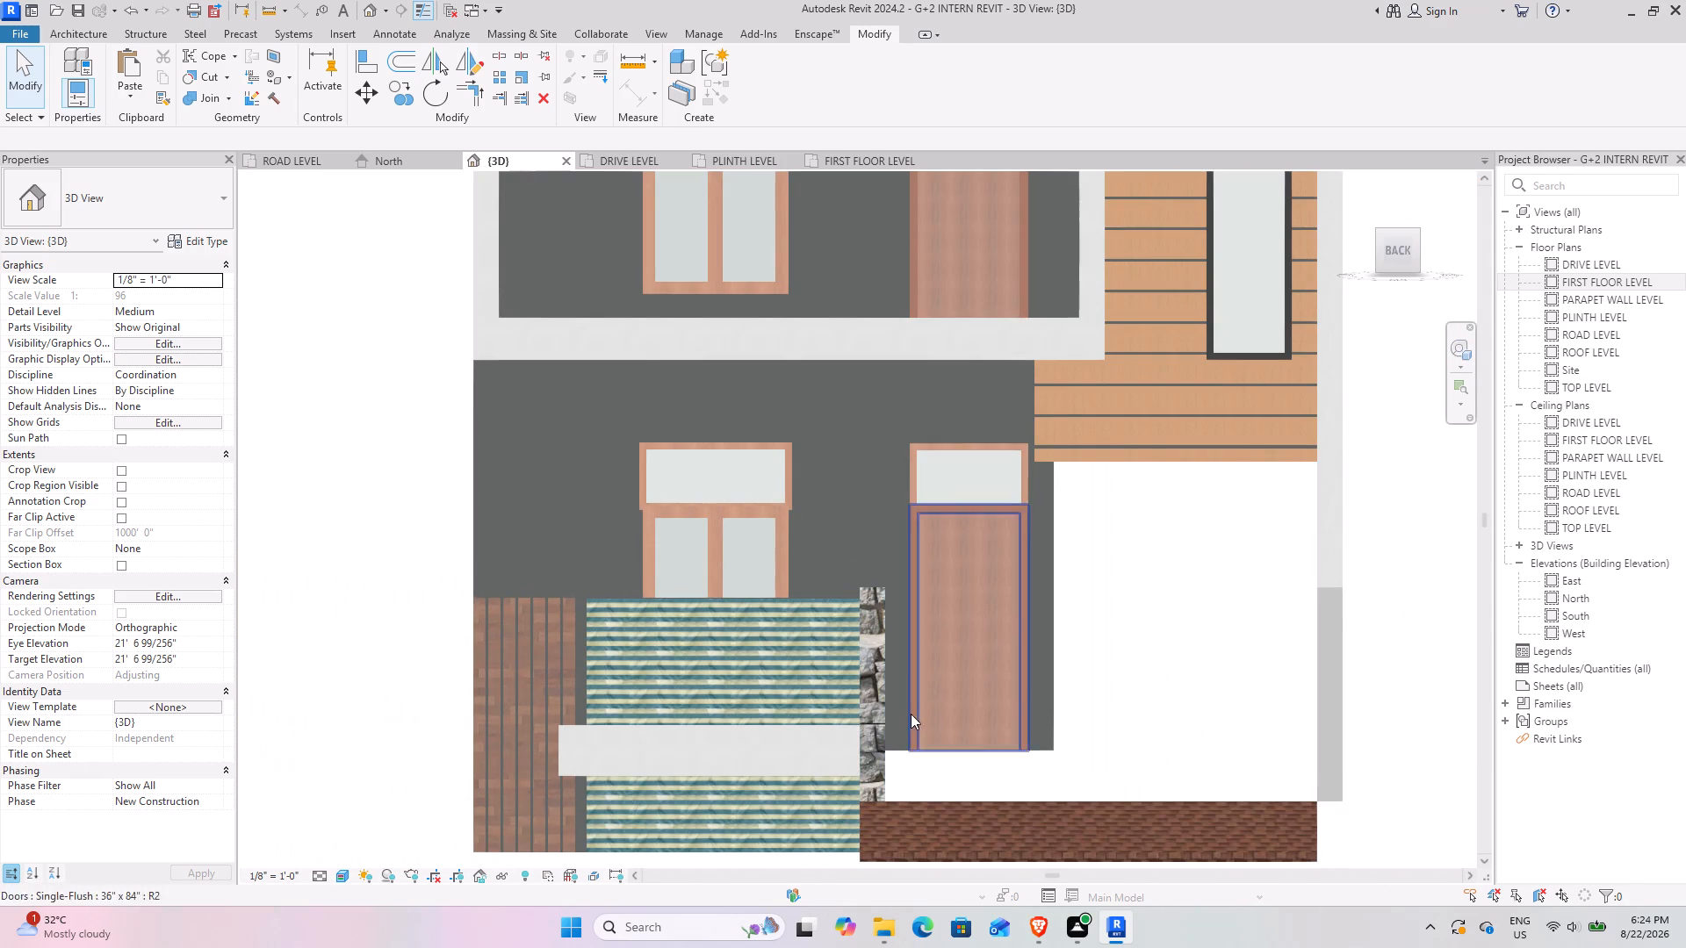
{"action": "left_click", "coordinate": [884, 664]}
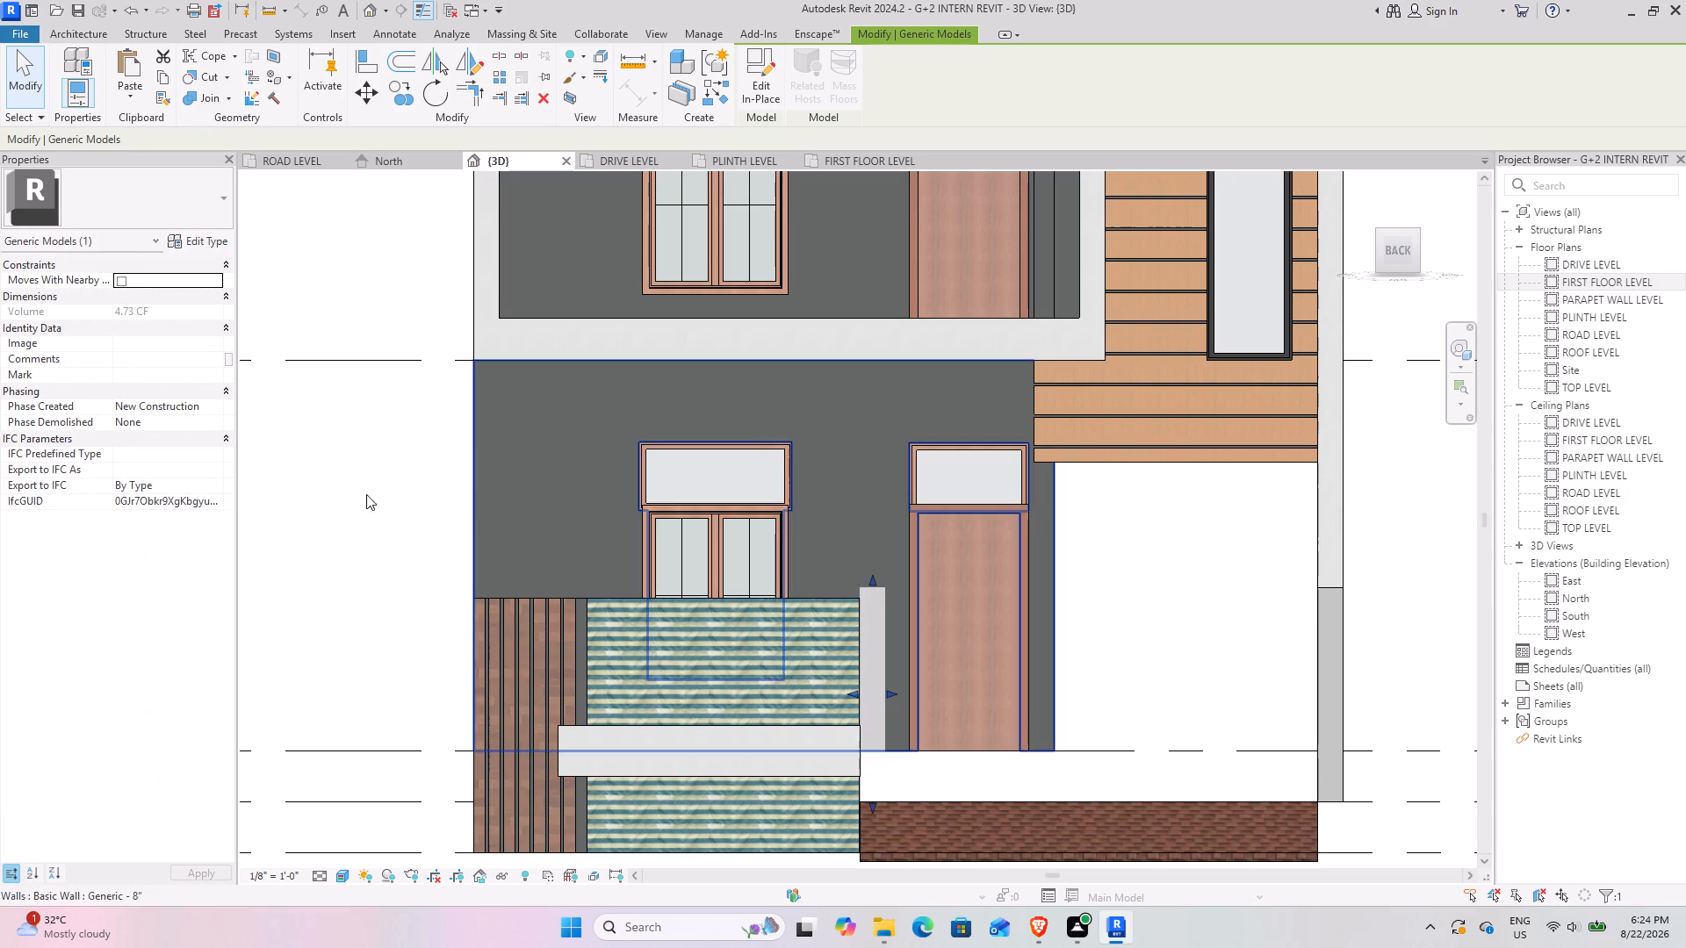
{"action": "left_click", "coordinate": [769, 97]}
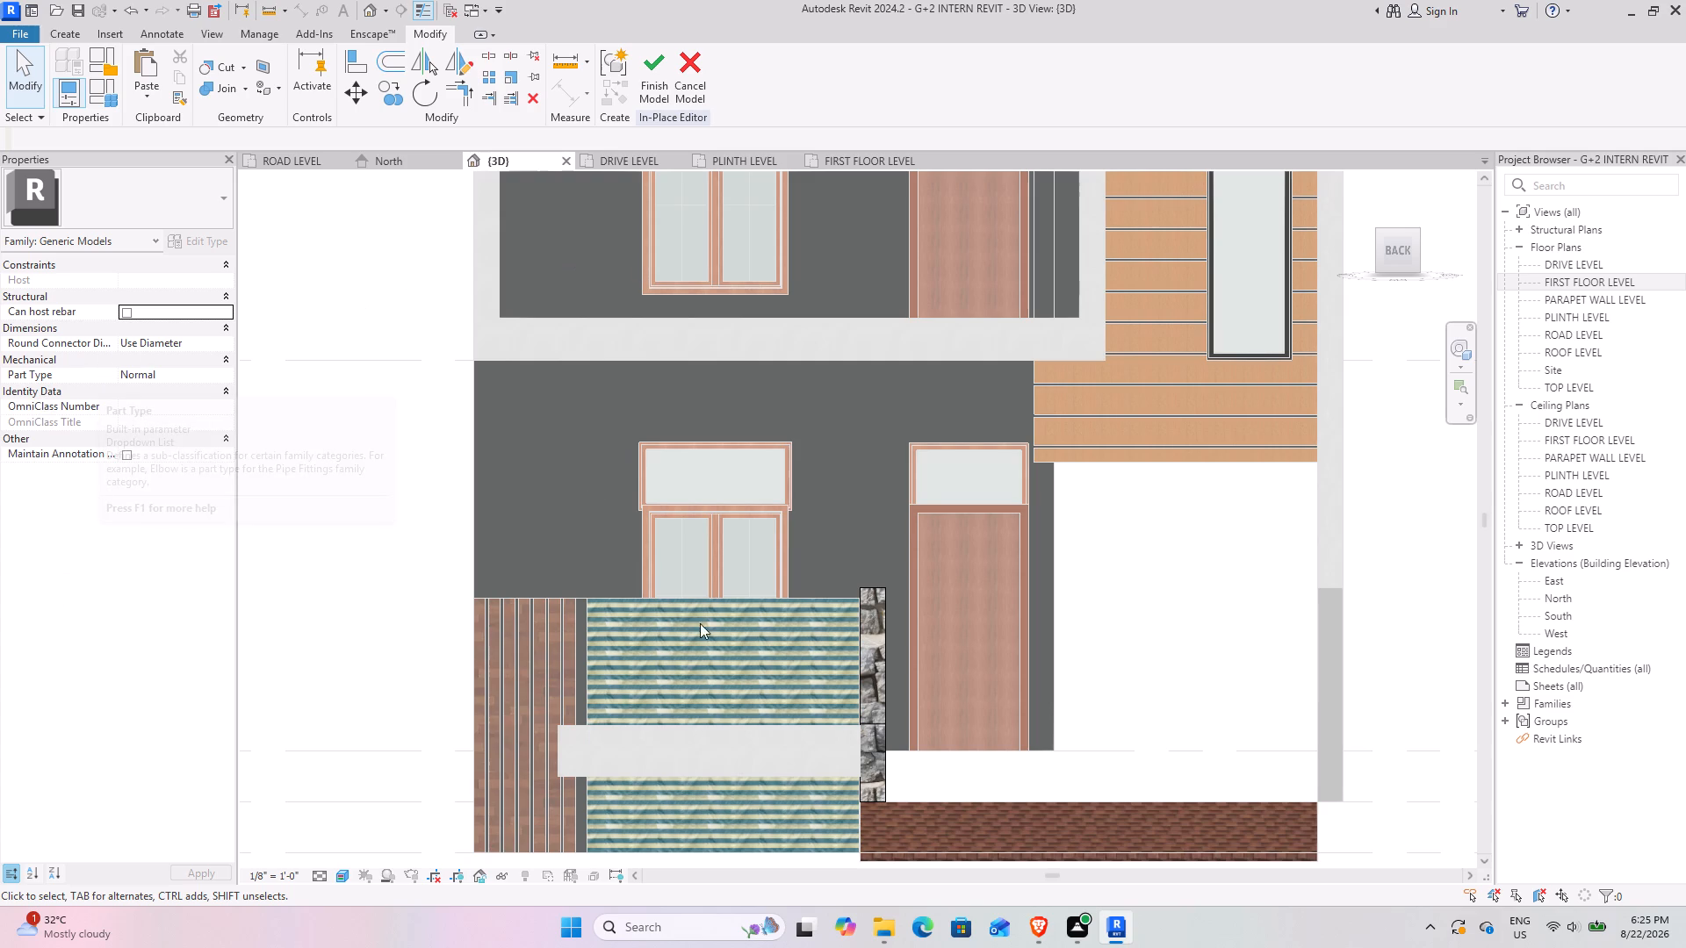
{"action": "left_click", "coordinate": [885, 614]}
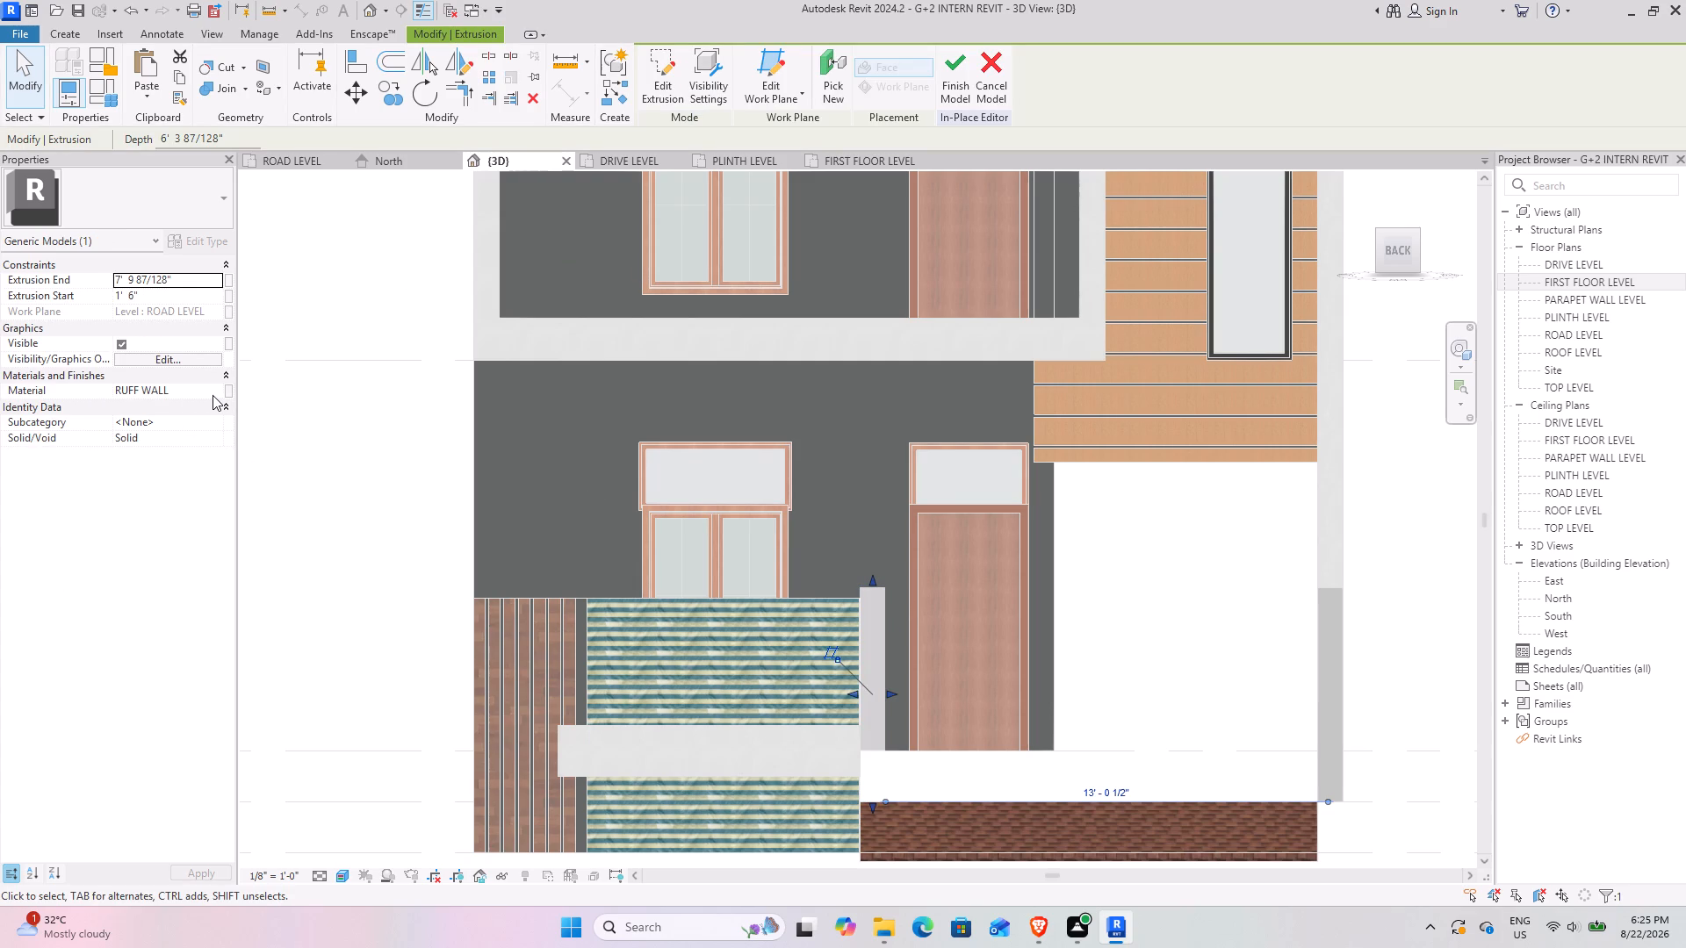
{"action": "left_click", "coordinate": [216, 391]}
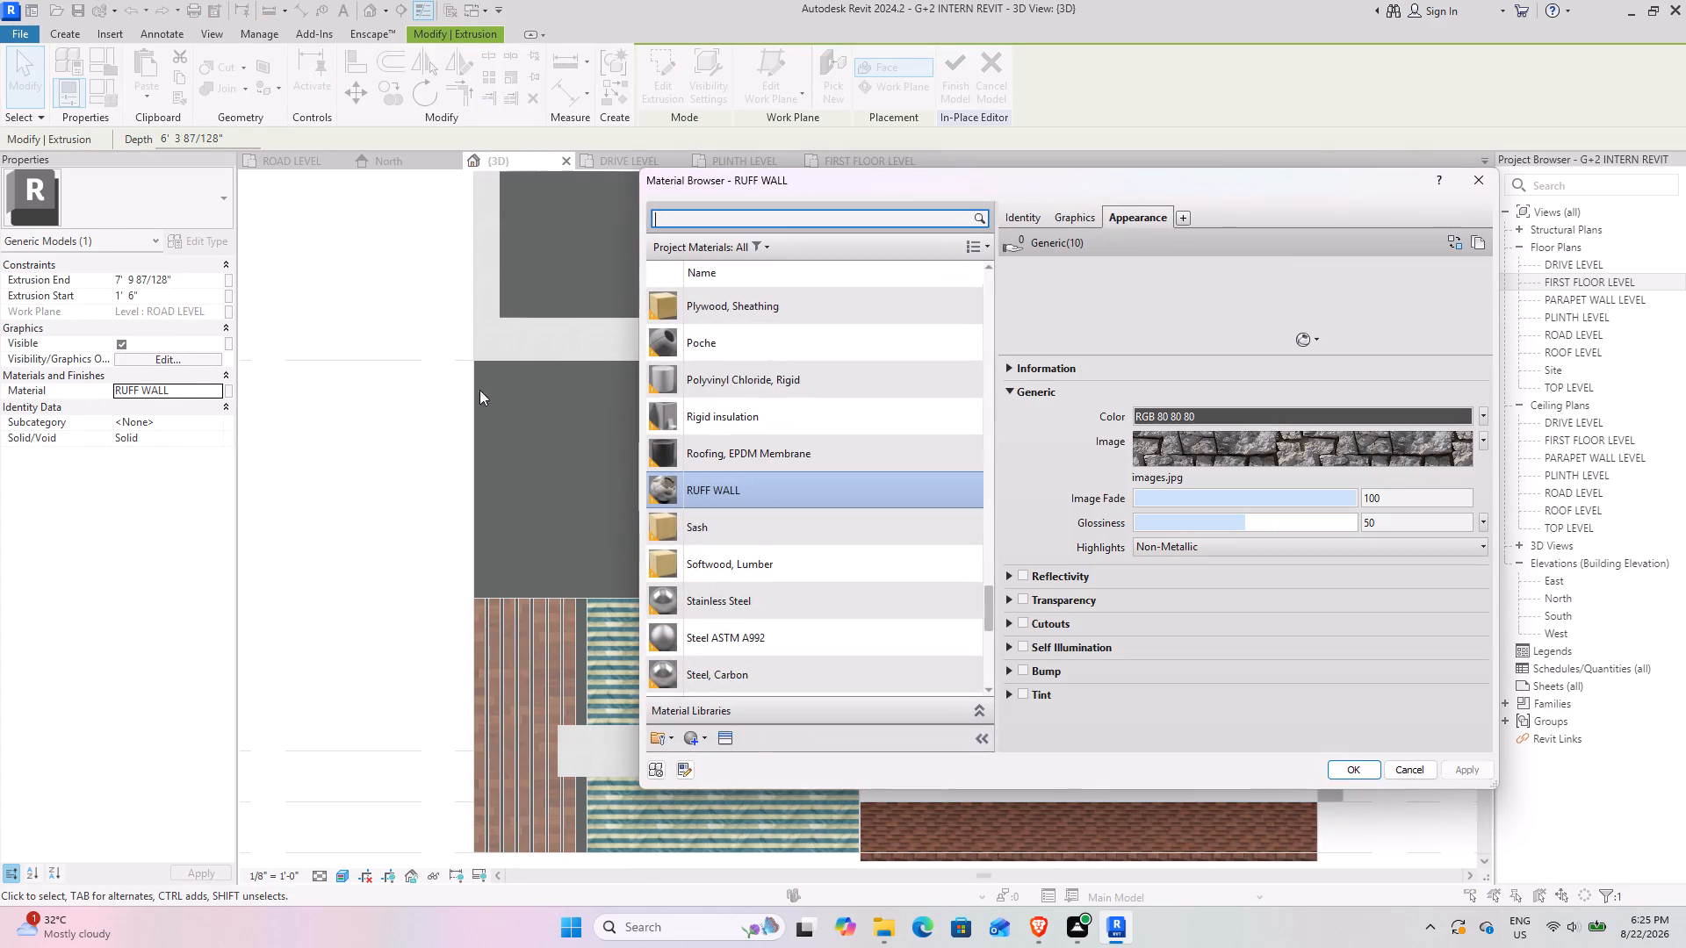
{"action": "left_click", "coordinate": [1309, 446]}
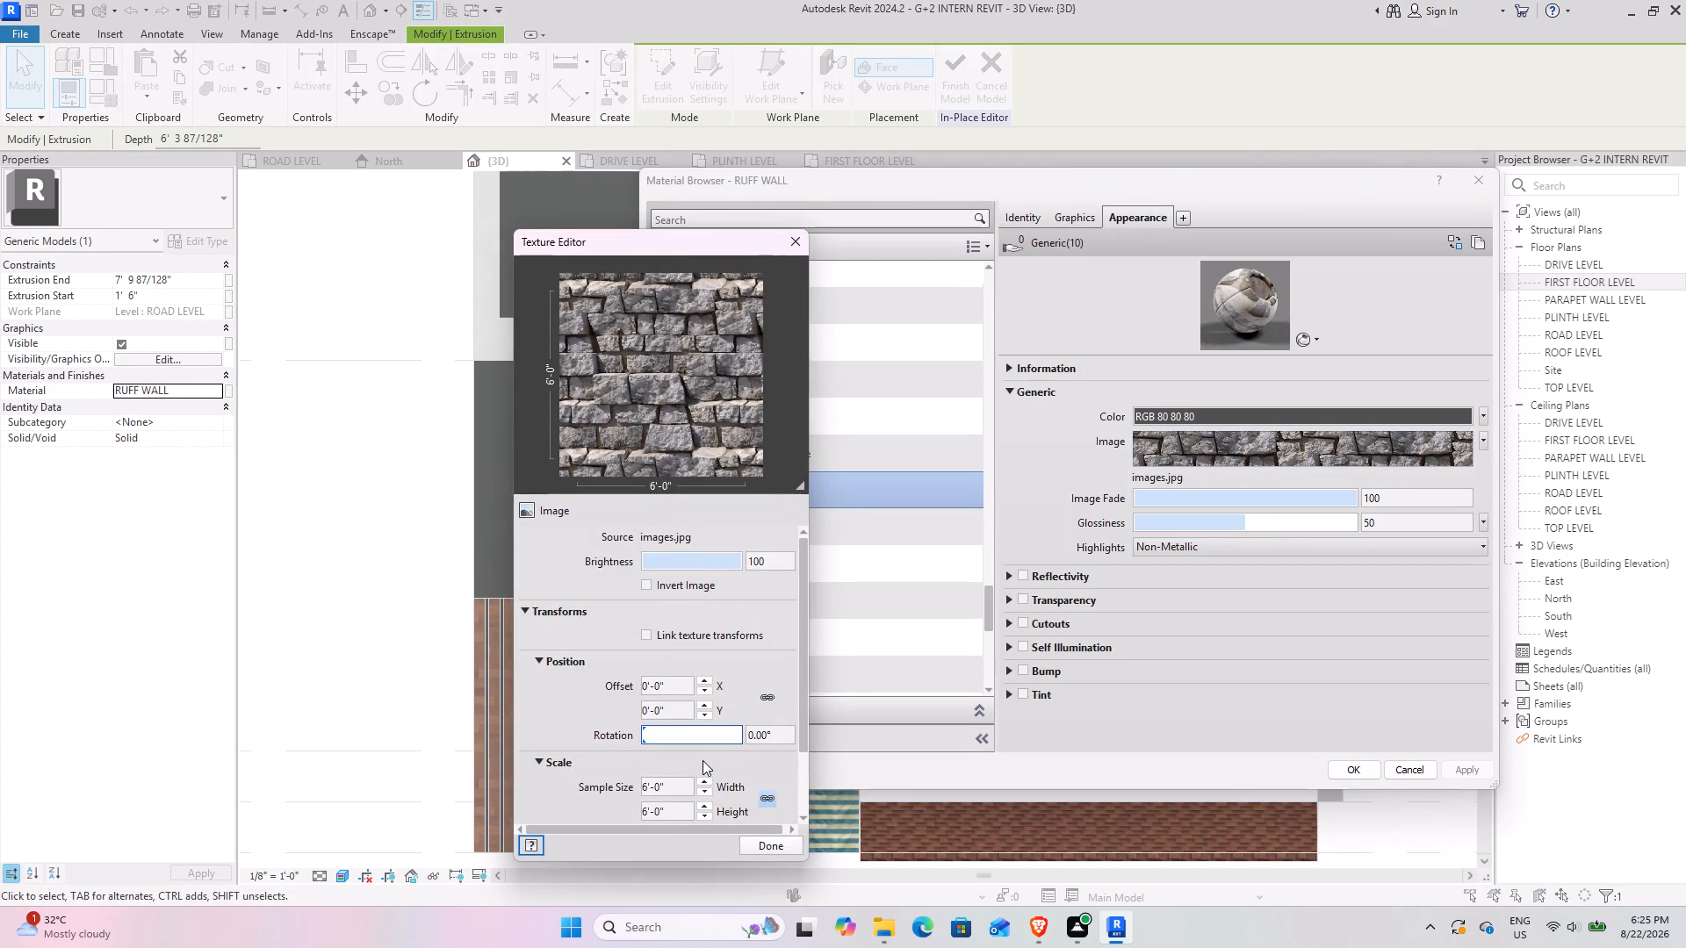
{"action": "left_click", "coordinate": [669, 788]}
{"action": "type", "text": "1'"}
{"action": "key", "text": "Return"}
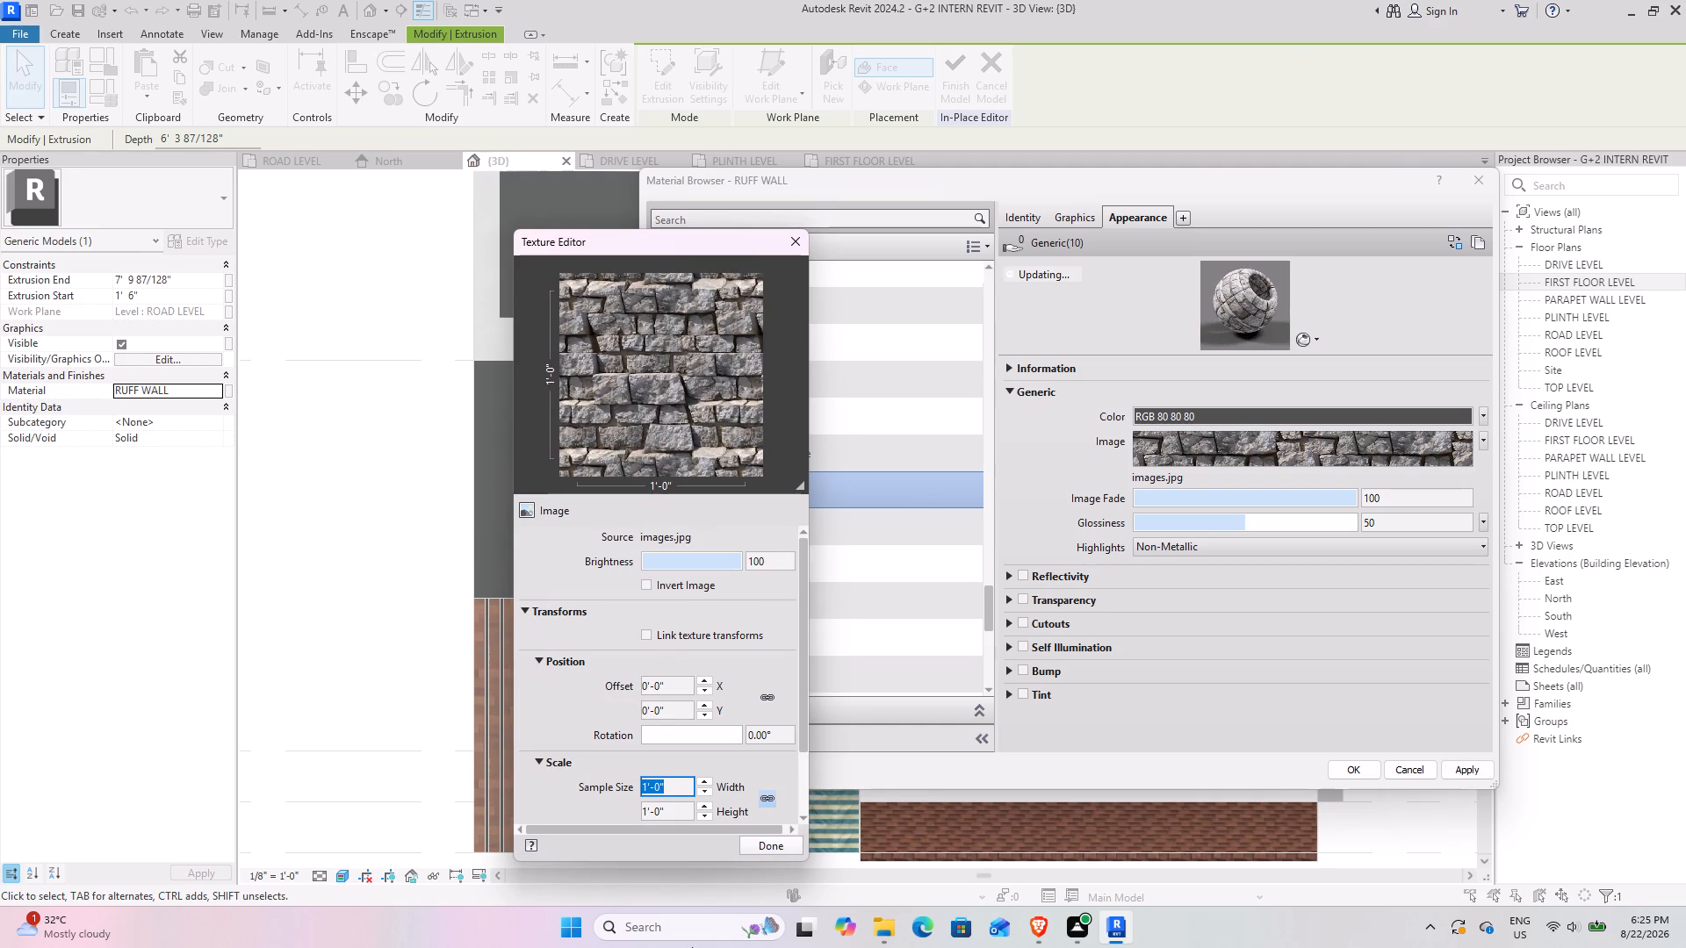
{"action": "left_click", "coordinate": [761, 836]}
{"action": "left_click", "coordinate": [1463, 765]}
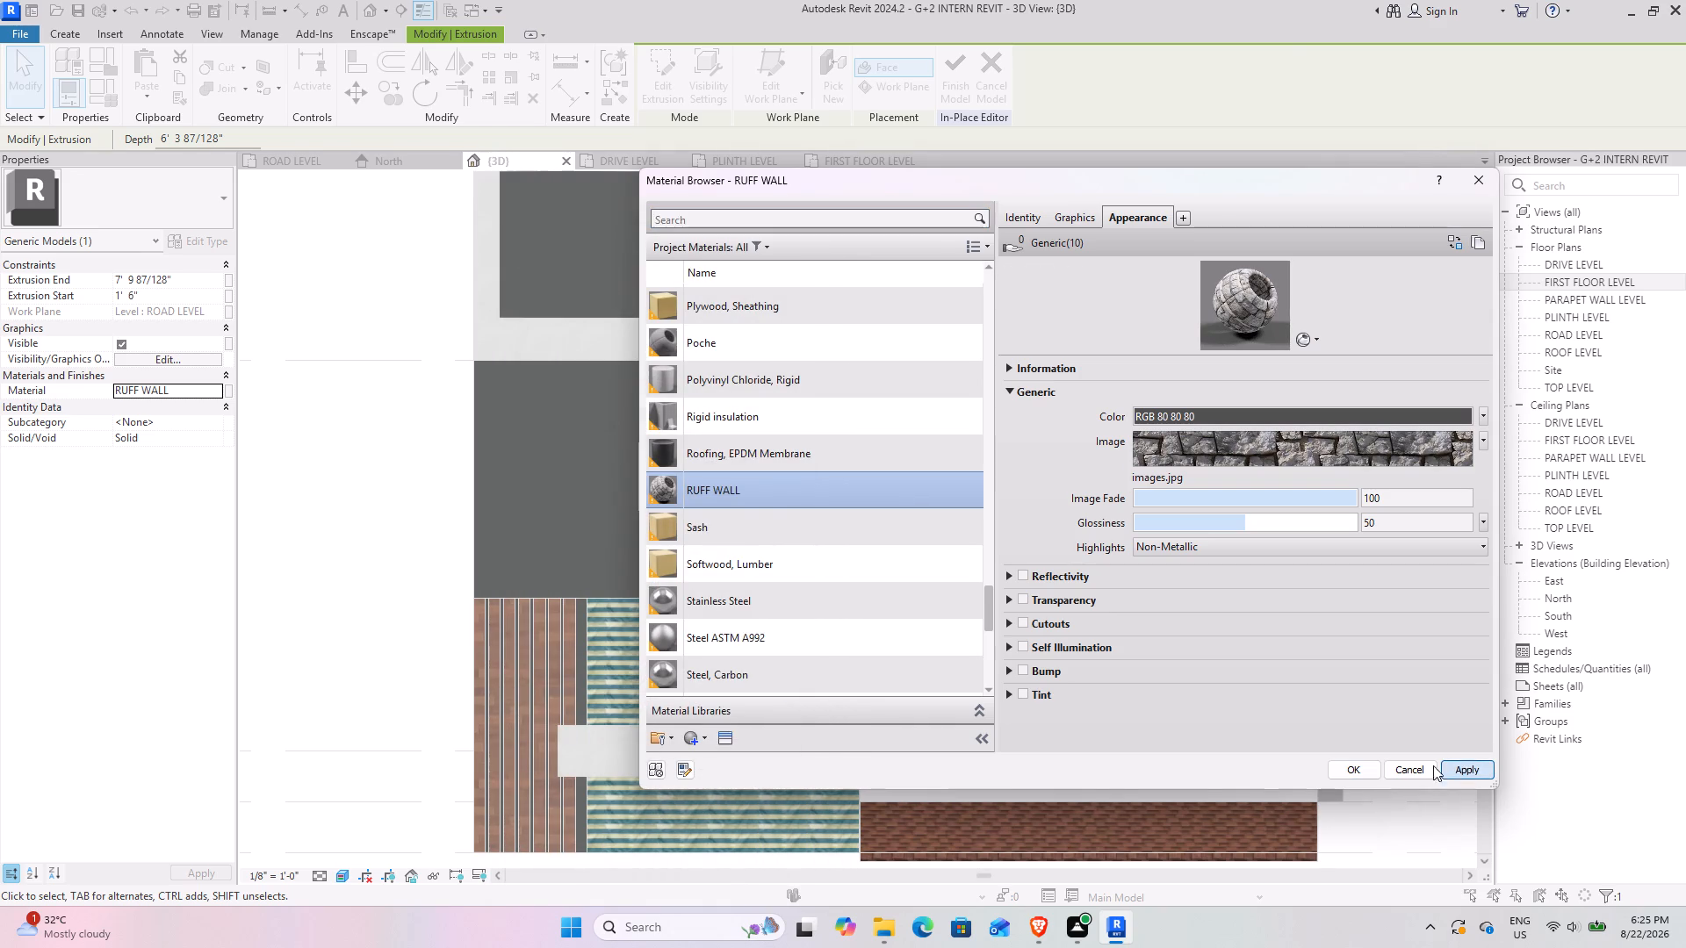
{"action": "left_click", "coordinate": [1347, 765]}
{"action": "left_click", "coordinate": [1002, 691]}
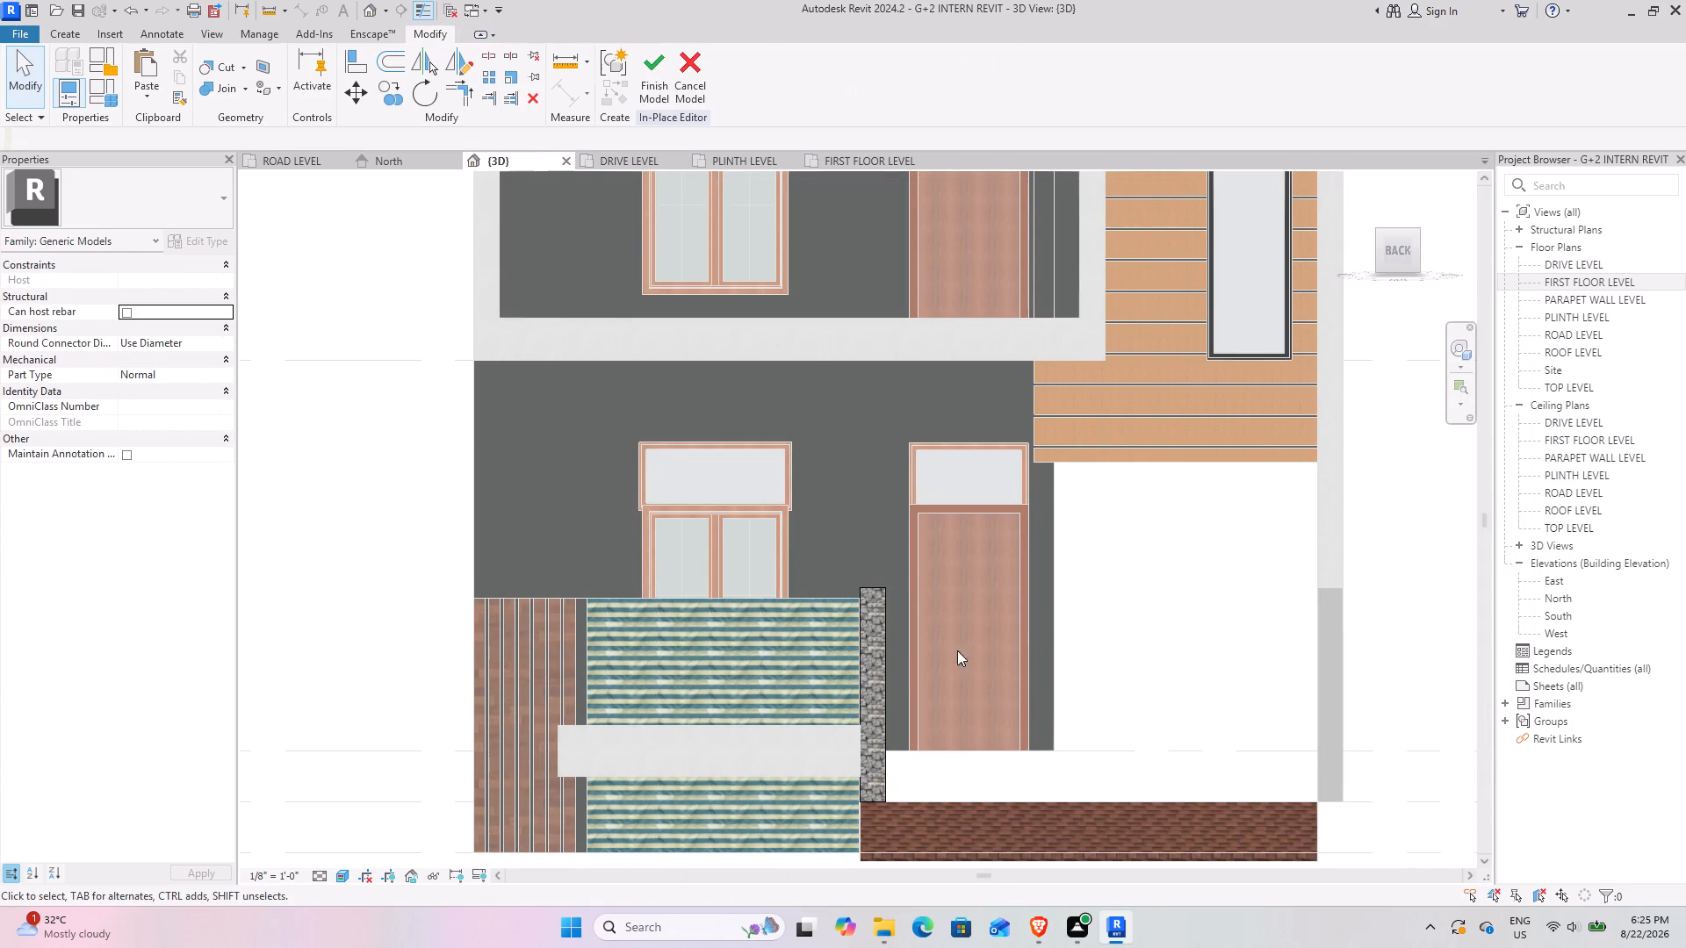
Check the rescaled stone texture on the gate pillar and finish the in-place model.
{"action": "scroll", "coordinate": [865, 690], "scroll_direction": "up", "scroll_amount": 13}
{"action": "scroll", "coordinate": [879, 685], "scroll_direction": "down", "scroll_amount": 5}
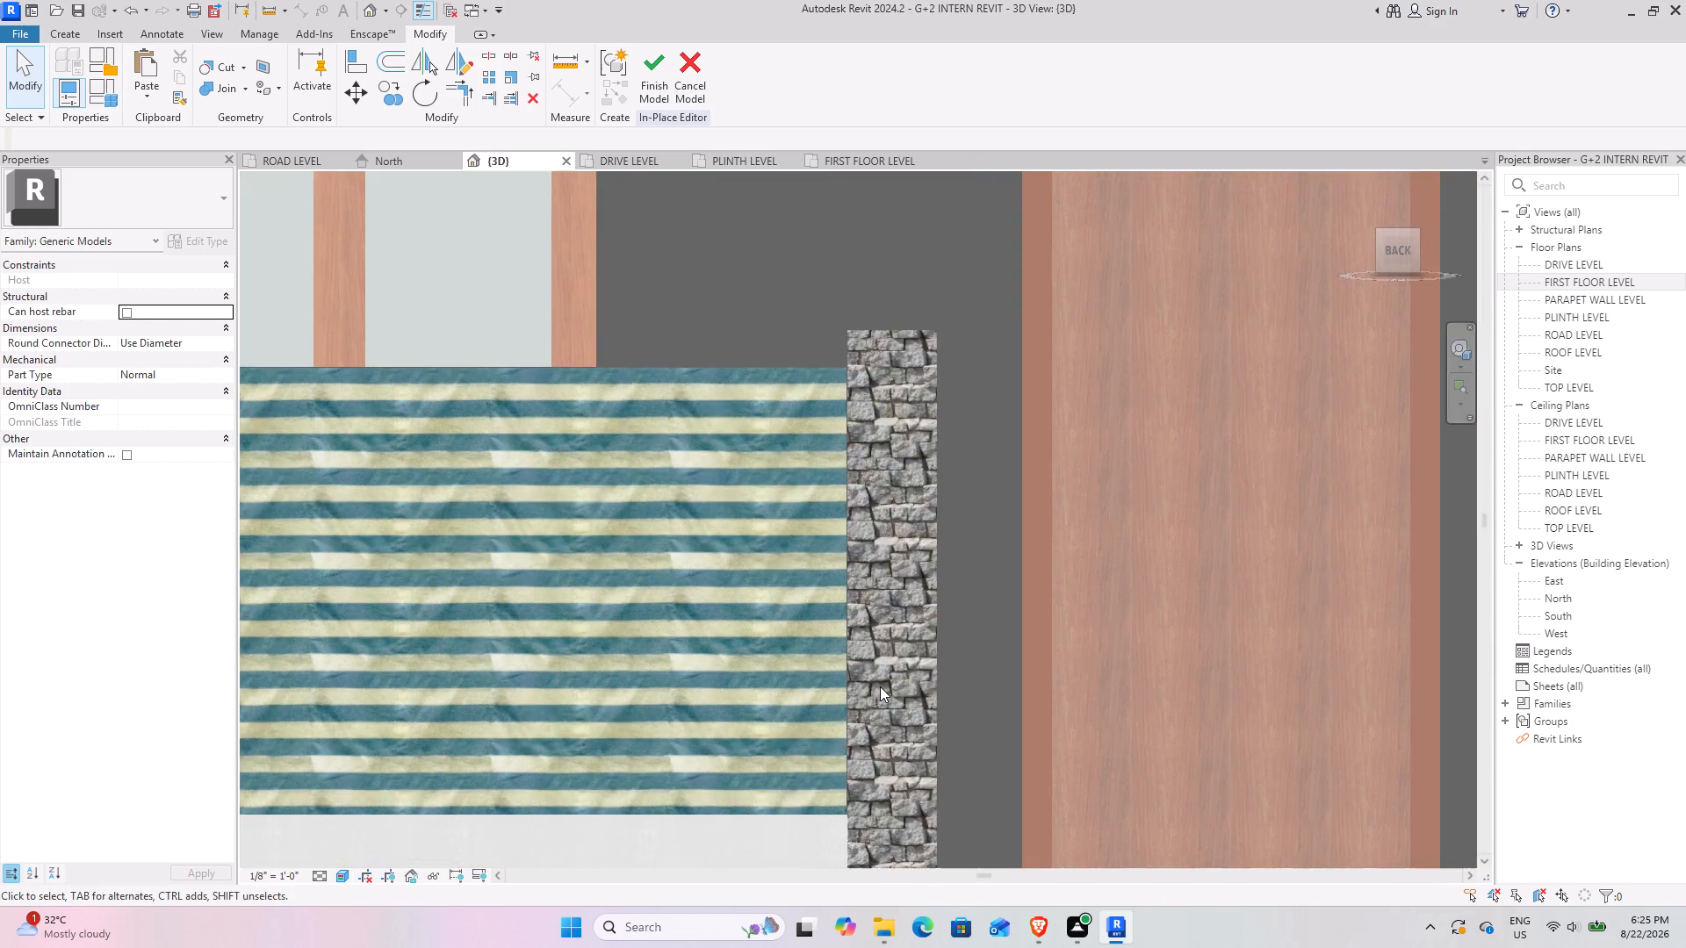
{"action": "scroll", "coordinate": [880, 686], "scroll_direction": "down", "scroll_amount": 3}
{"action": "middle_click_drag", "start_coordinate": [961, 697], "coordinate": [904, 533]}
{"action": "scroll", "coordinate": [809, 636], "scroll_direction": "down", "scroll_amount": 4}
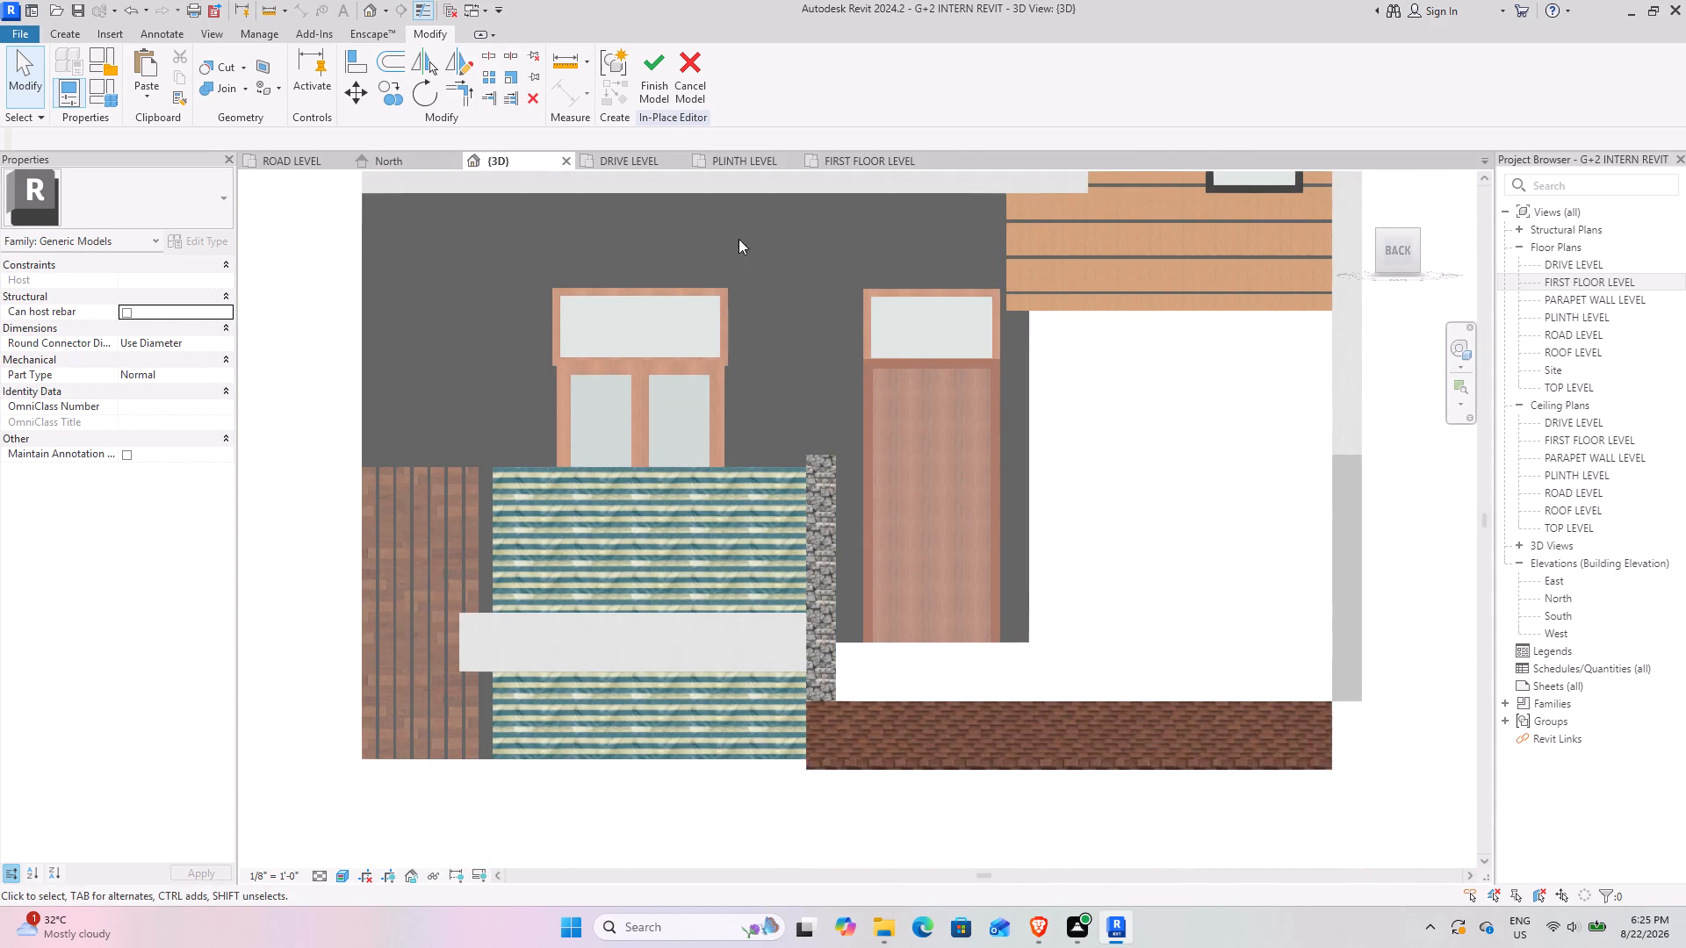
{"action": "left_click", "coordinate": [653, 67]}
{"action": "left_click", "coordinate": [1149, 479]}
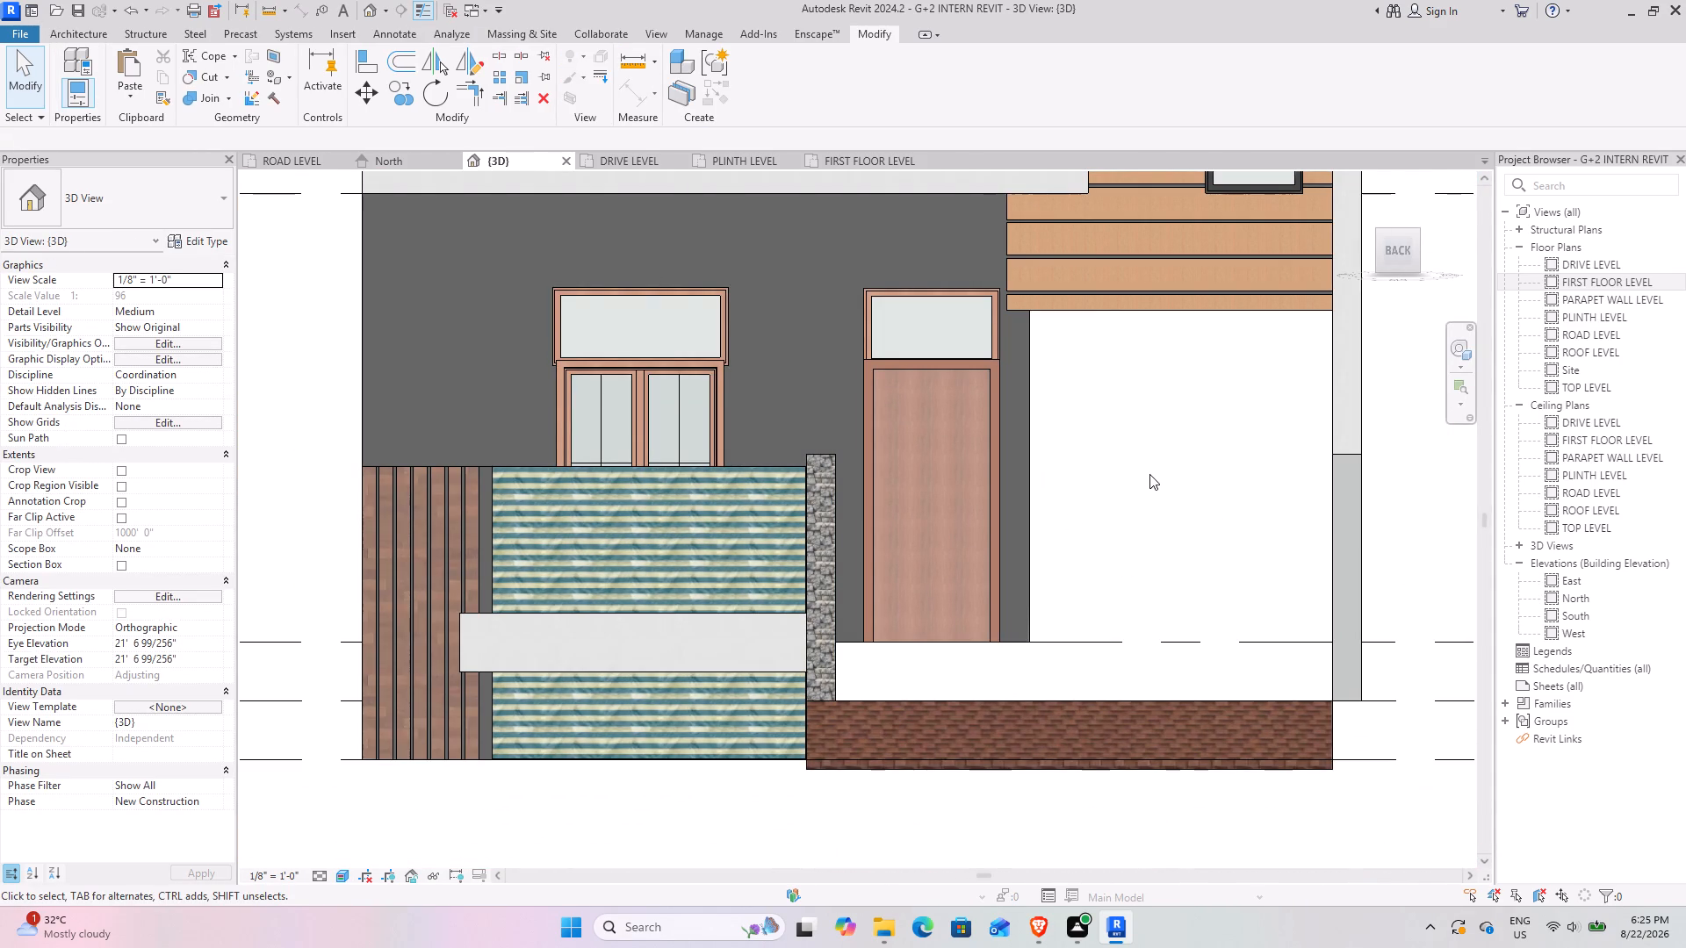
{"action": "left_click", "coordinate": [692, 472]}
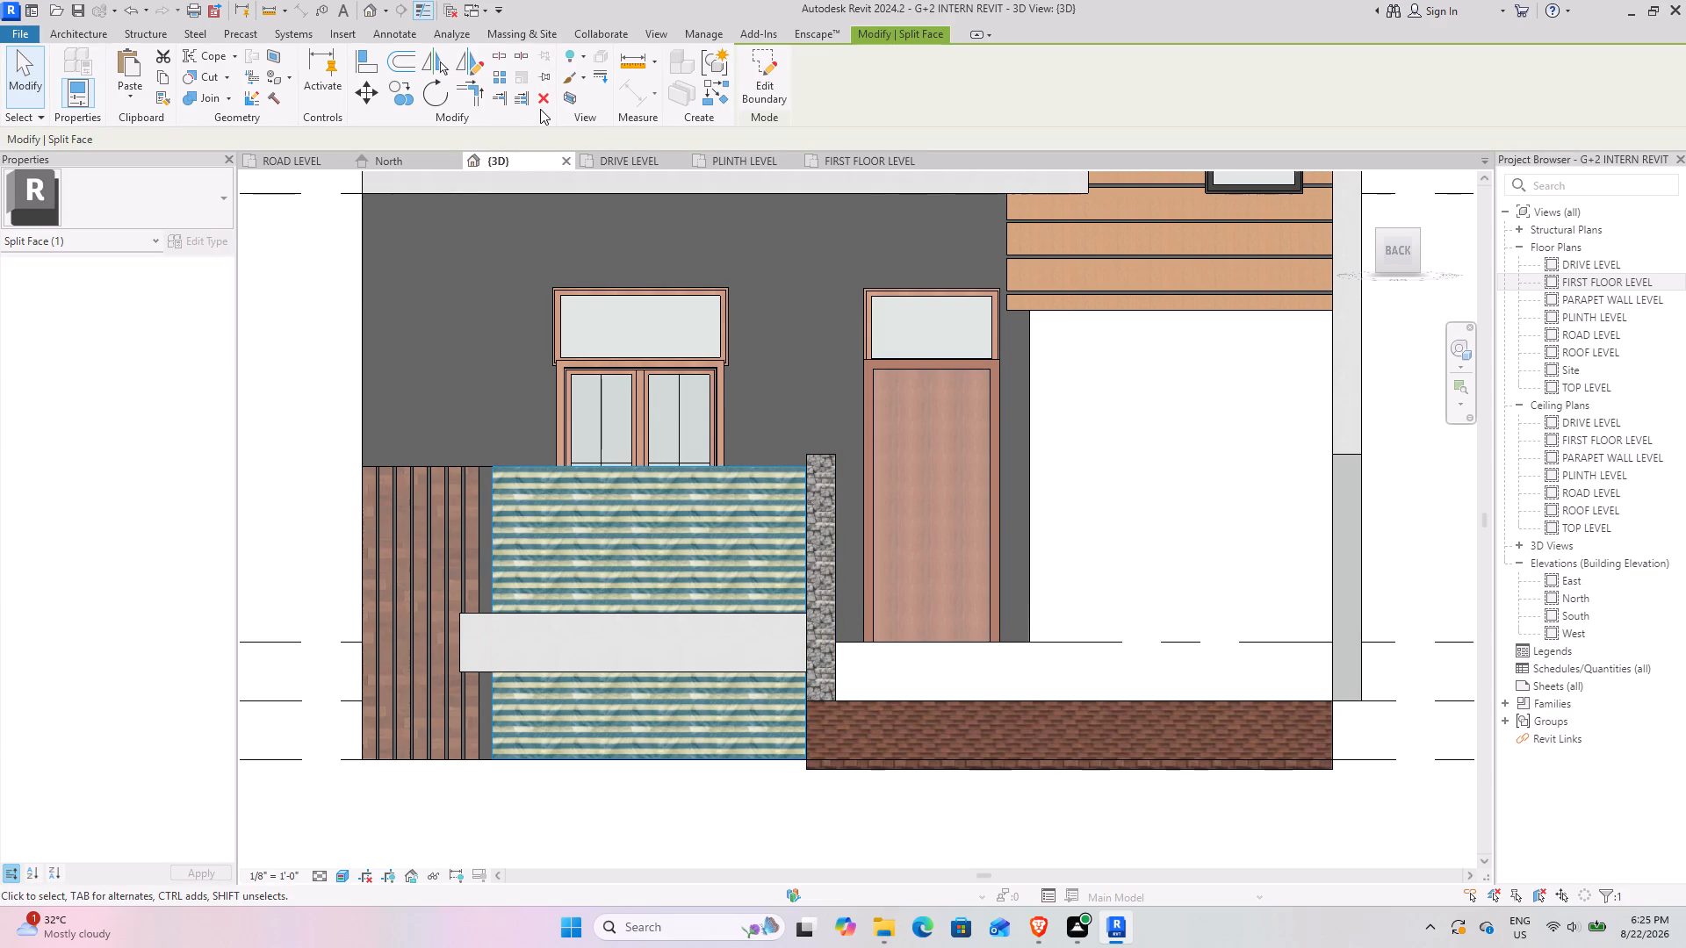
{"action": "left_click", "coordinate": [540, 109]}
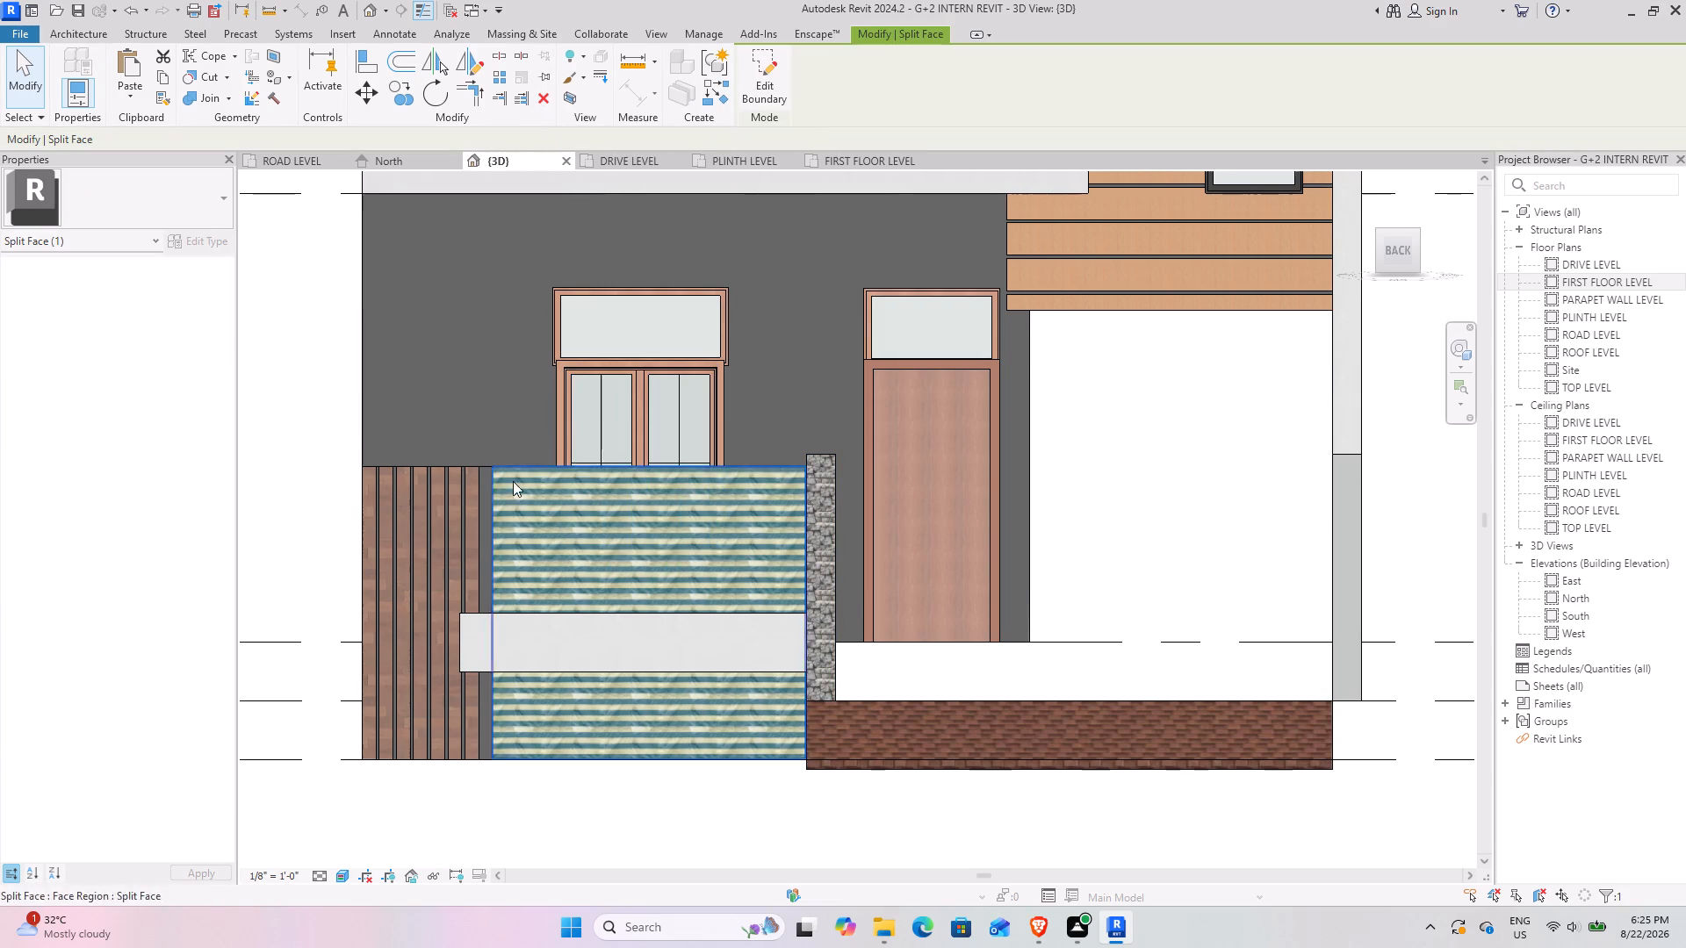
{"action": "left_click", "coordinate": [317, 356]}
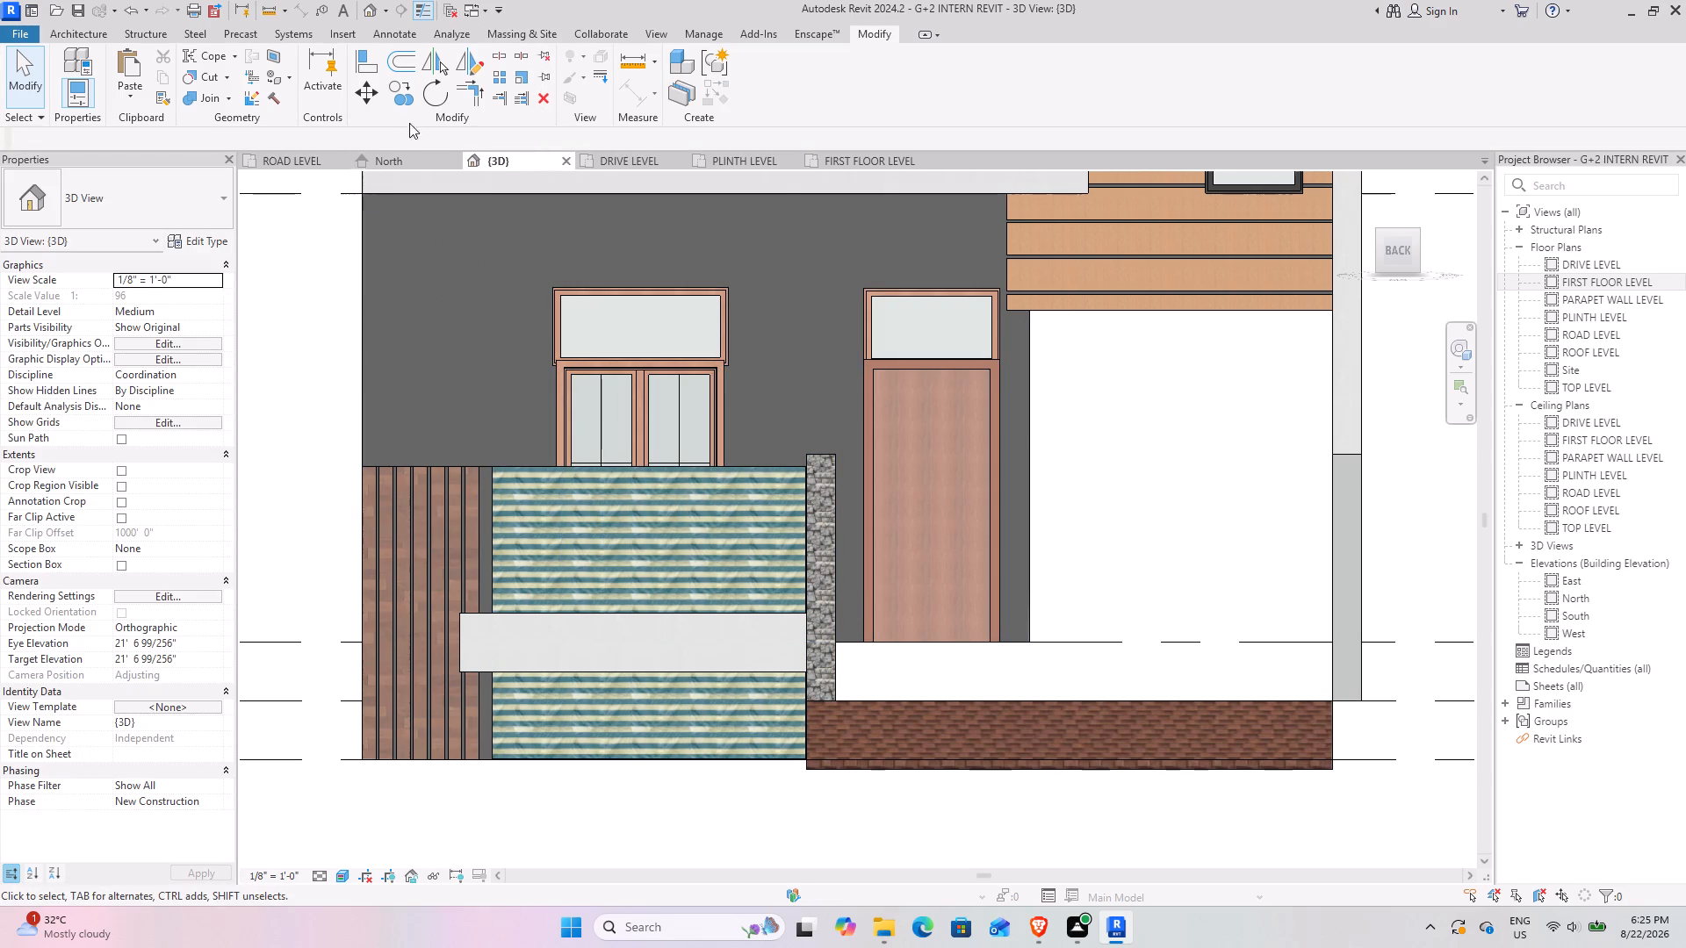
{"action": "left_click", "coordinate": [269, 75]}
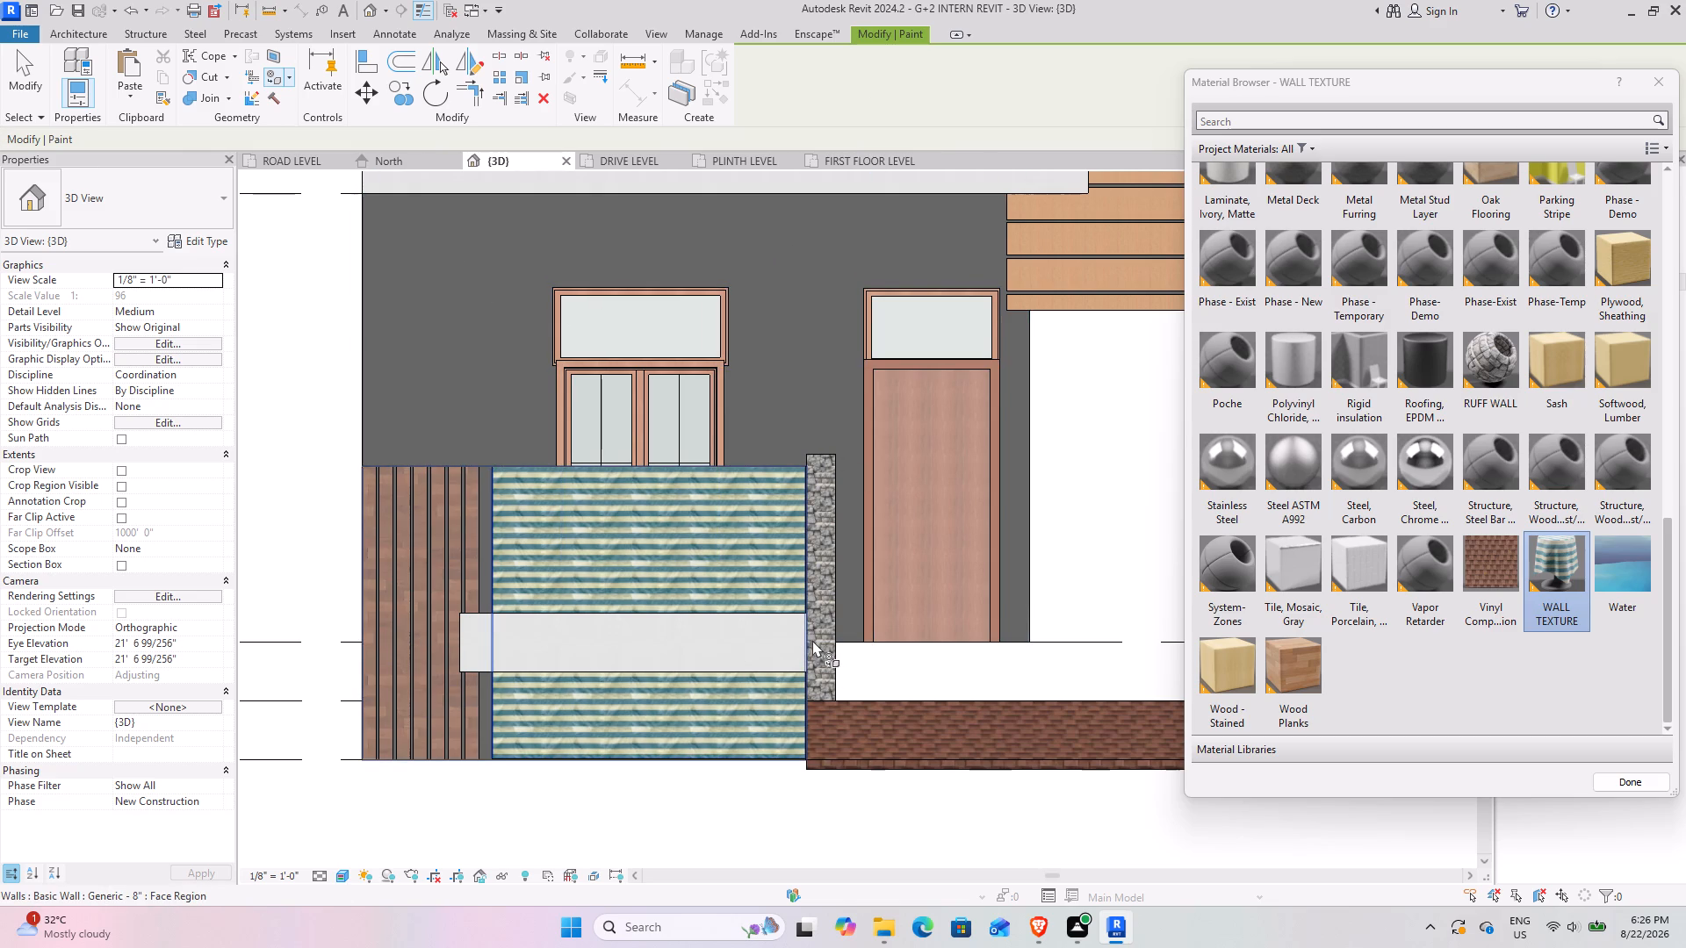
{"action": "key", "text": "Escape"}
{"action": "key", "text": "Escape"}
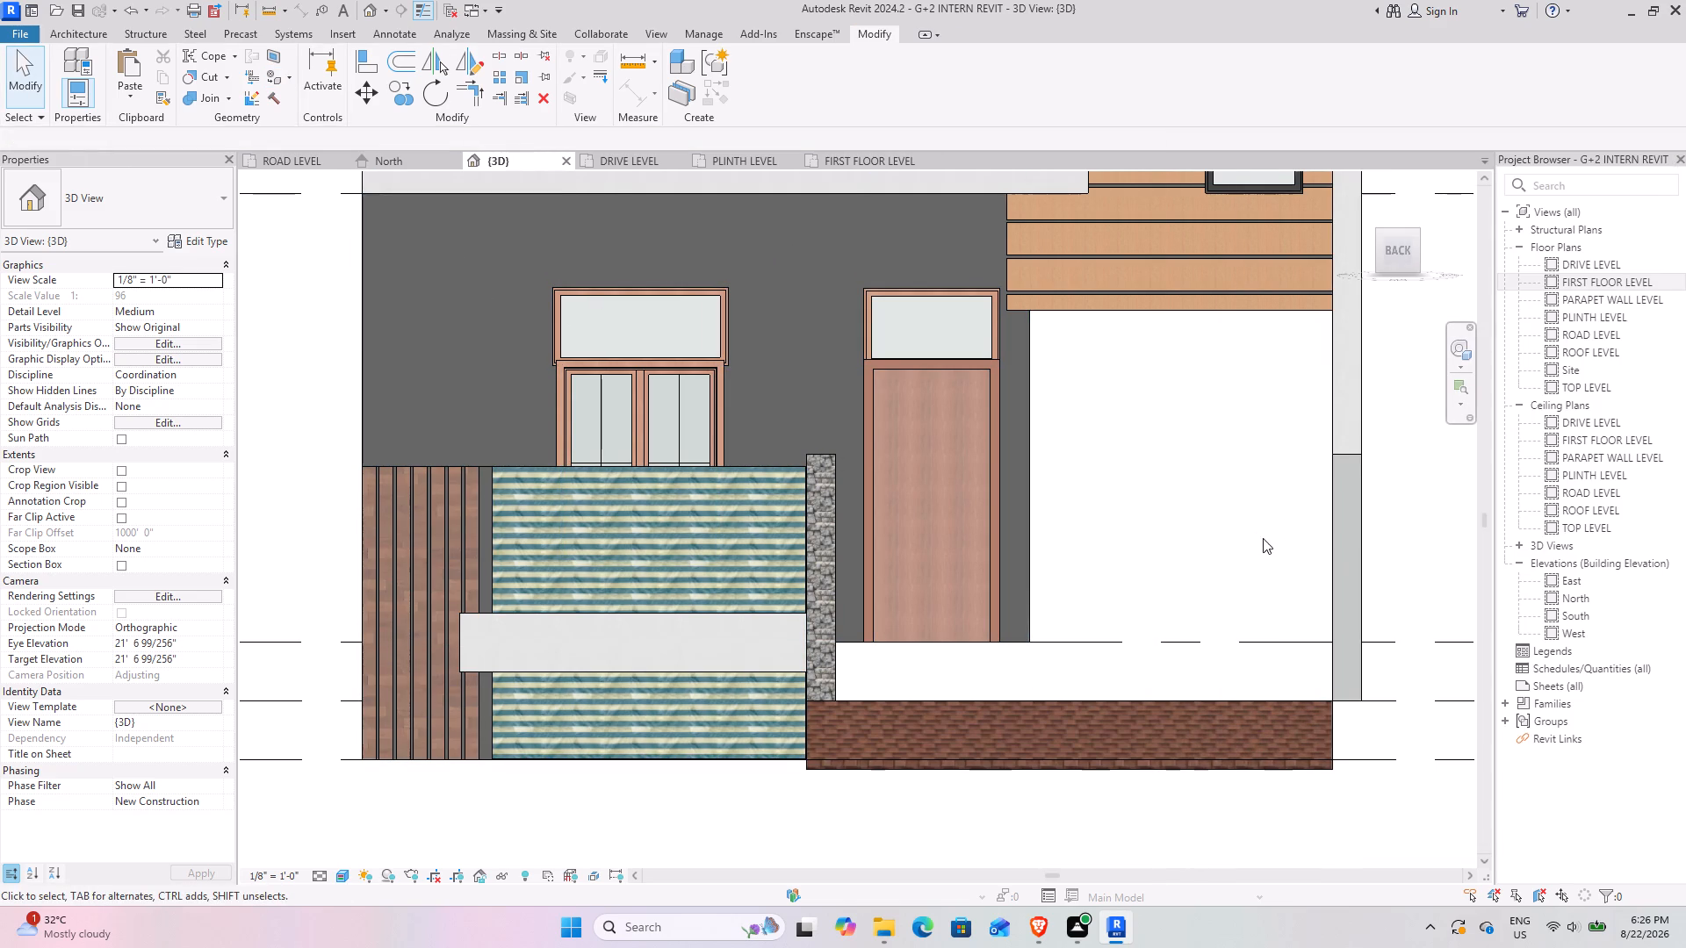
Examine the striped compound wall finish, the stone gate pillar and the entrance opening close up.
{"action": "scroll", "coordinate": [1264, 539], "scroll_direction": "down", "scroll_amount": 2}
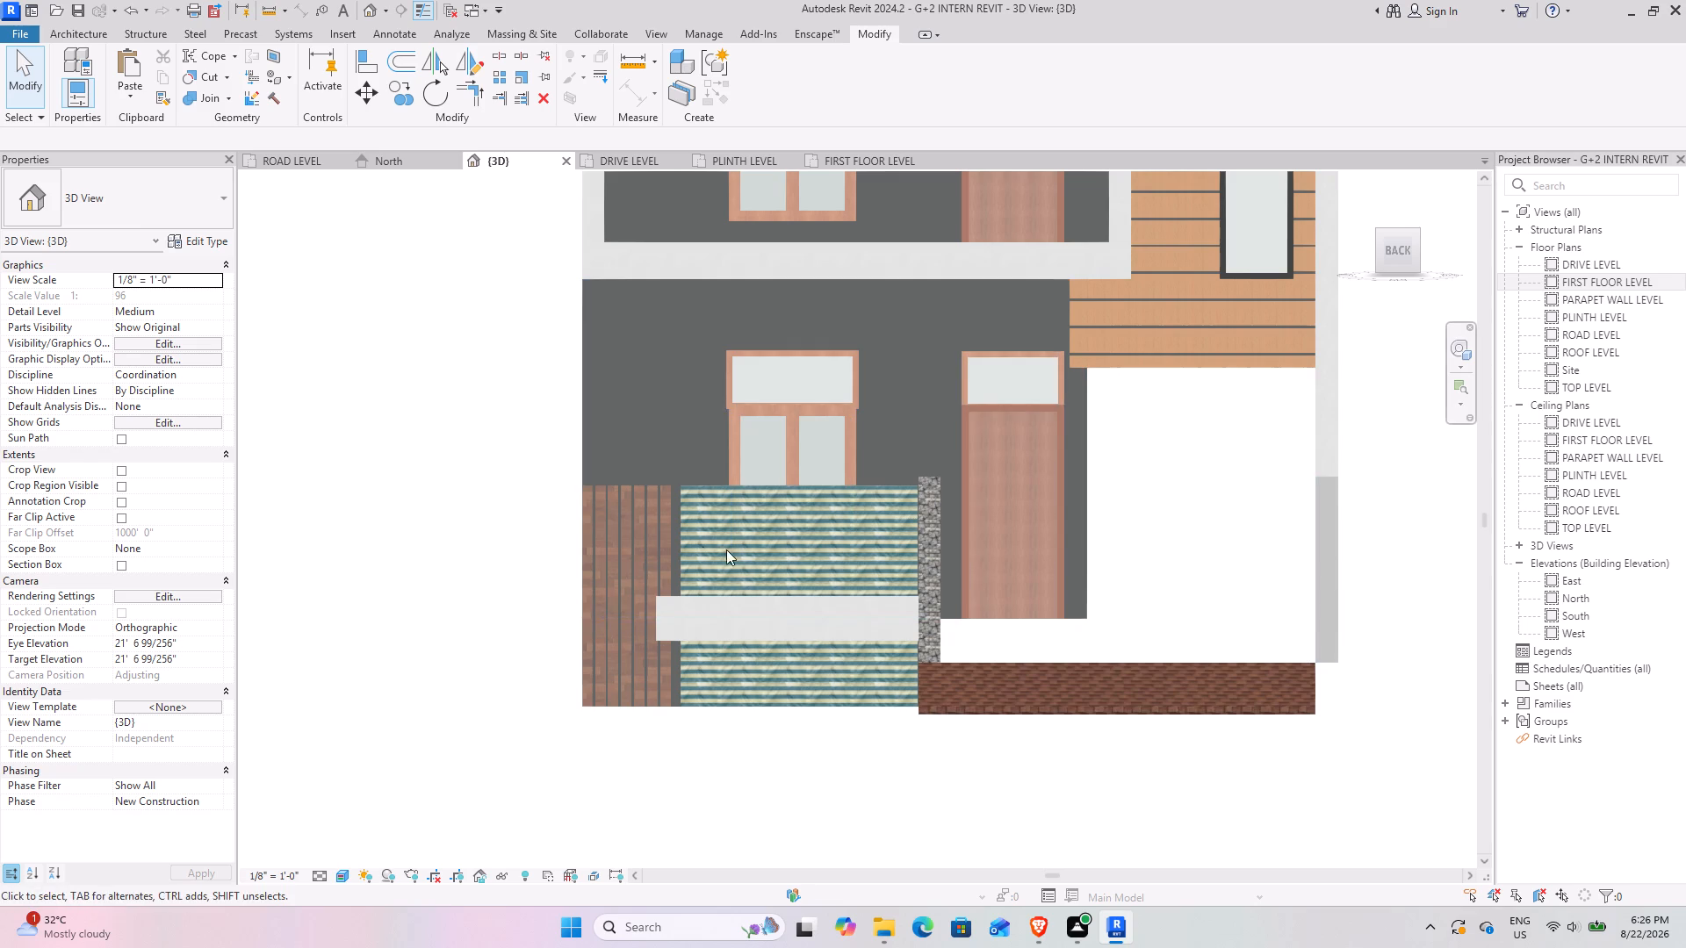
{"action": "scroll", "coordinate": [959, 446], "scroll_direction": "up", "scroll_amount": 3}
{"action": "scroll", "coordinate": [883, 487], "scroll_direction": "up", "scroll_amount": 4}
{"action": "scroll", "coordinate": [1092, 545], "scroll_direction": "down", "scroll_amount": 4}
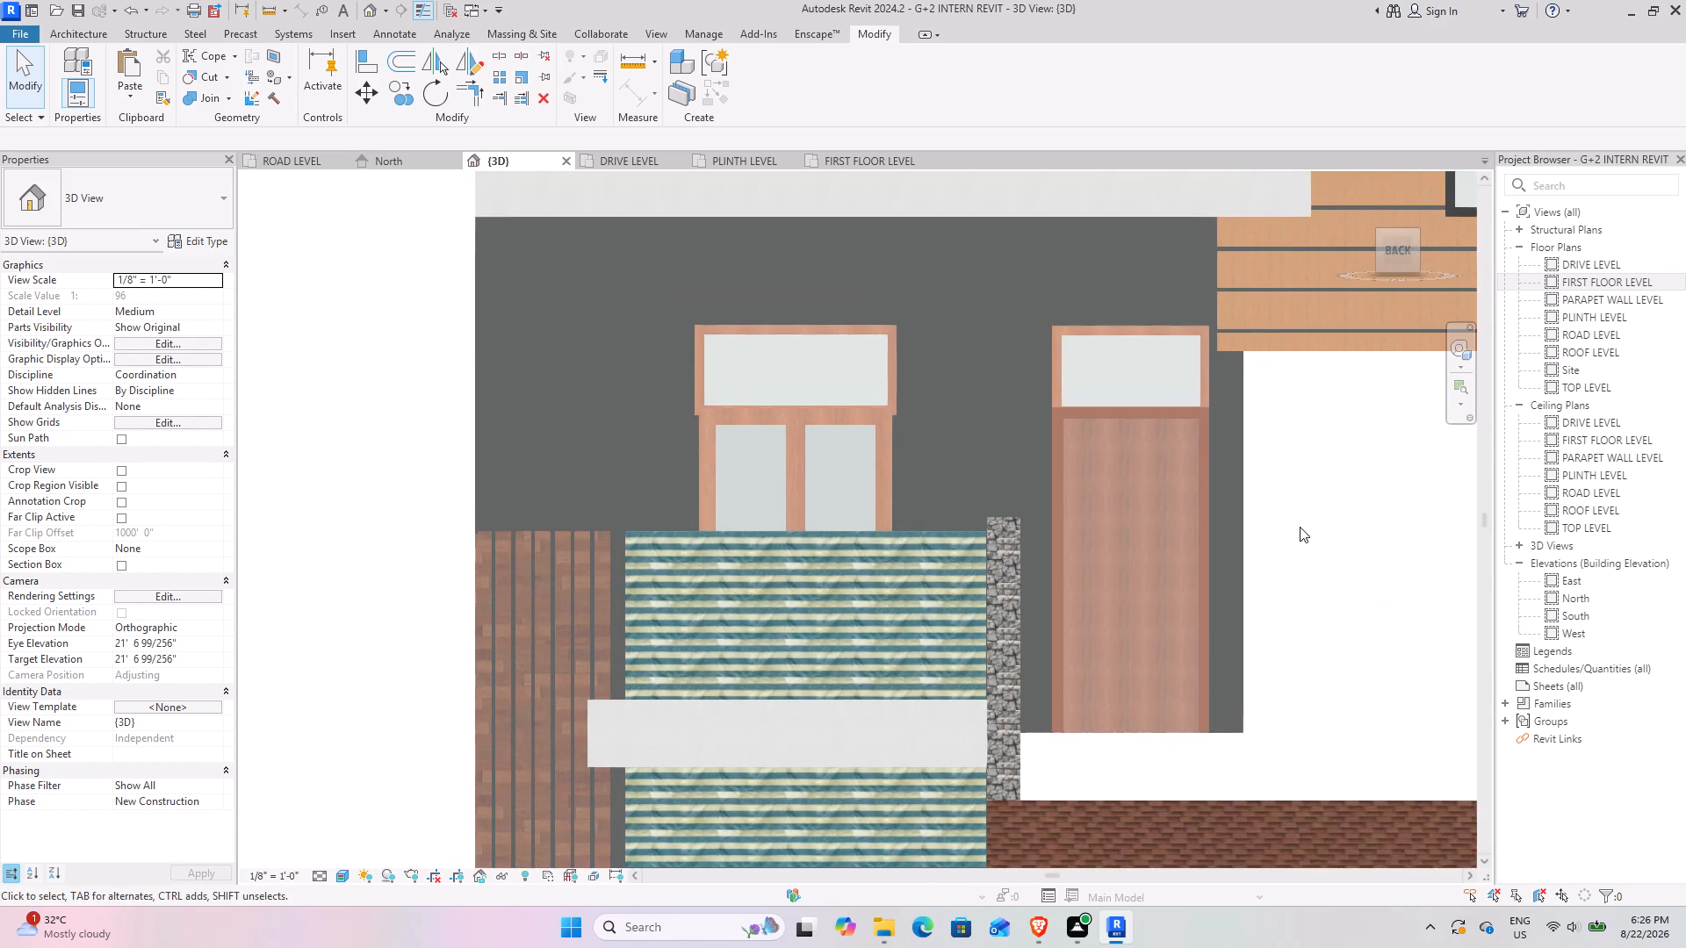
{"action": "middle_click_drag", "start_coordinate": [1200, 506], "coordinate": [699, 451]}
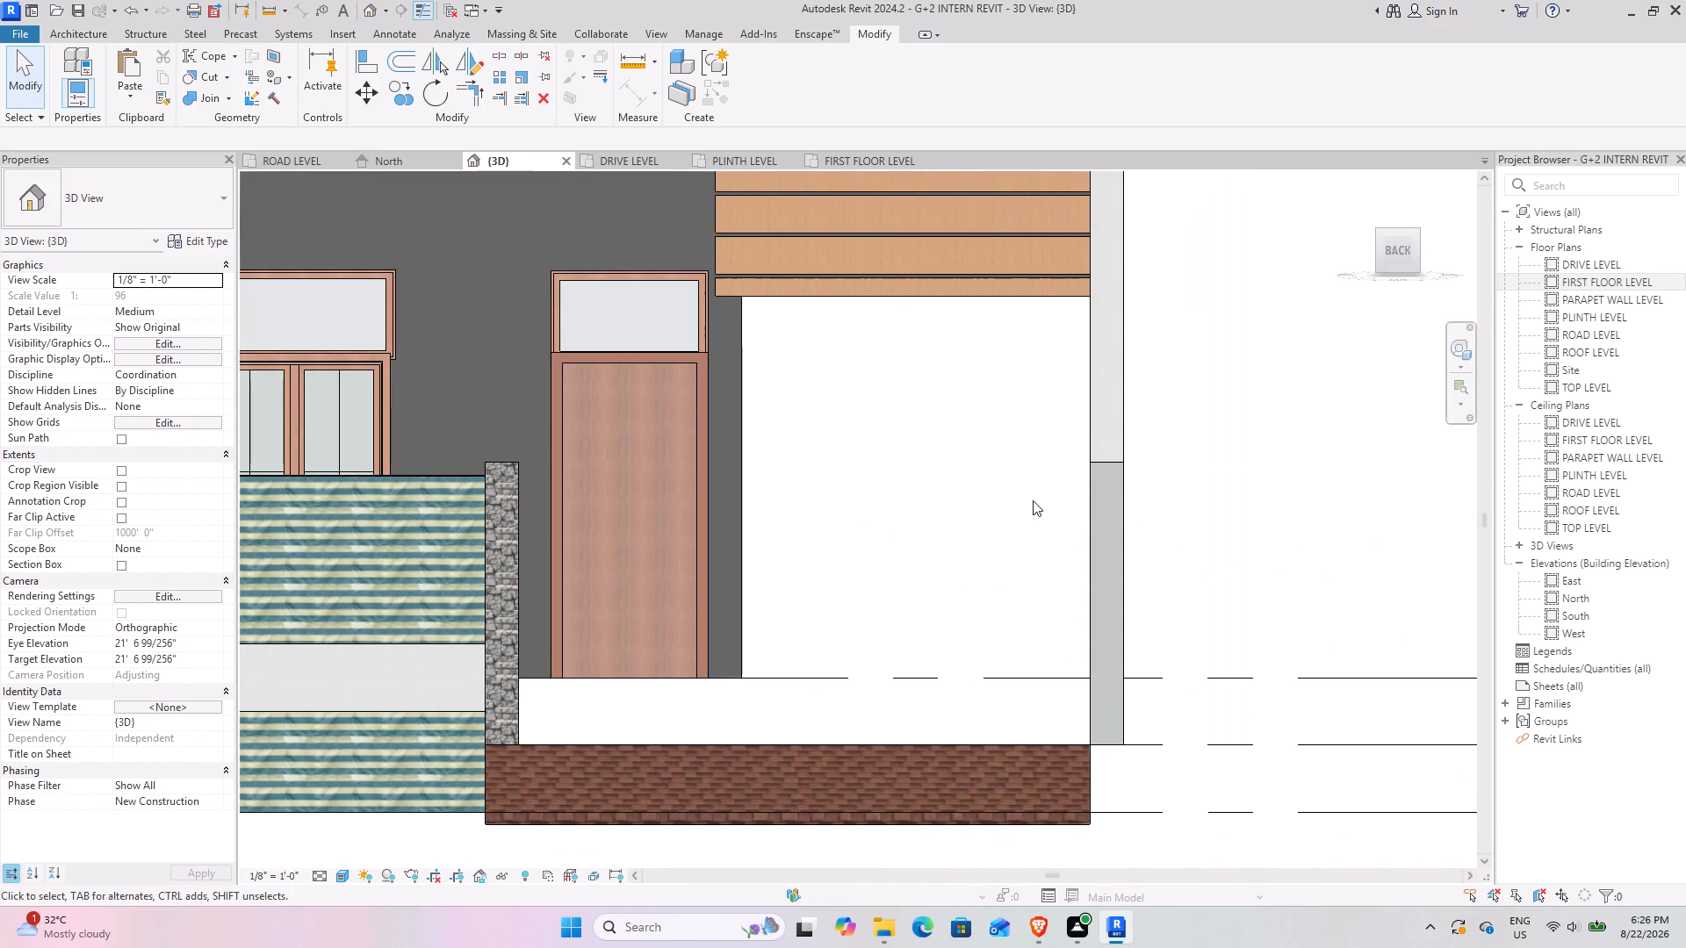
{"action": "scroll", "coordinate": [450, 475], "scroll_direction": "up", "scroll_amount": 3}
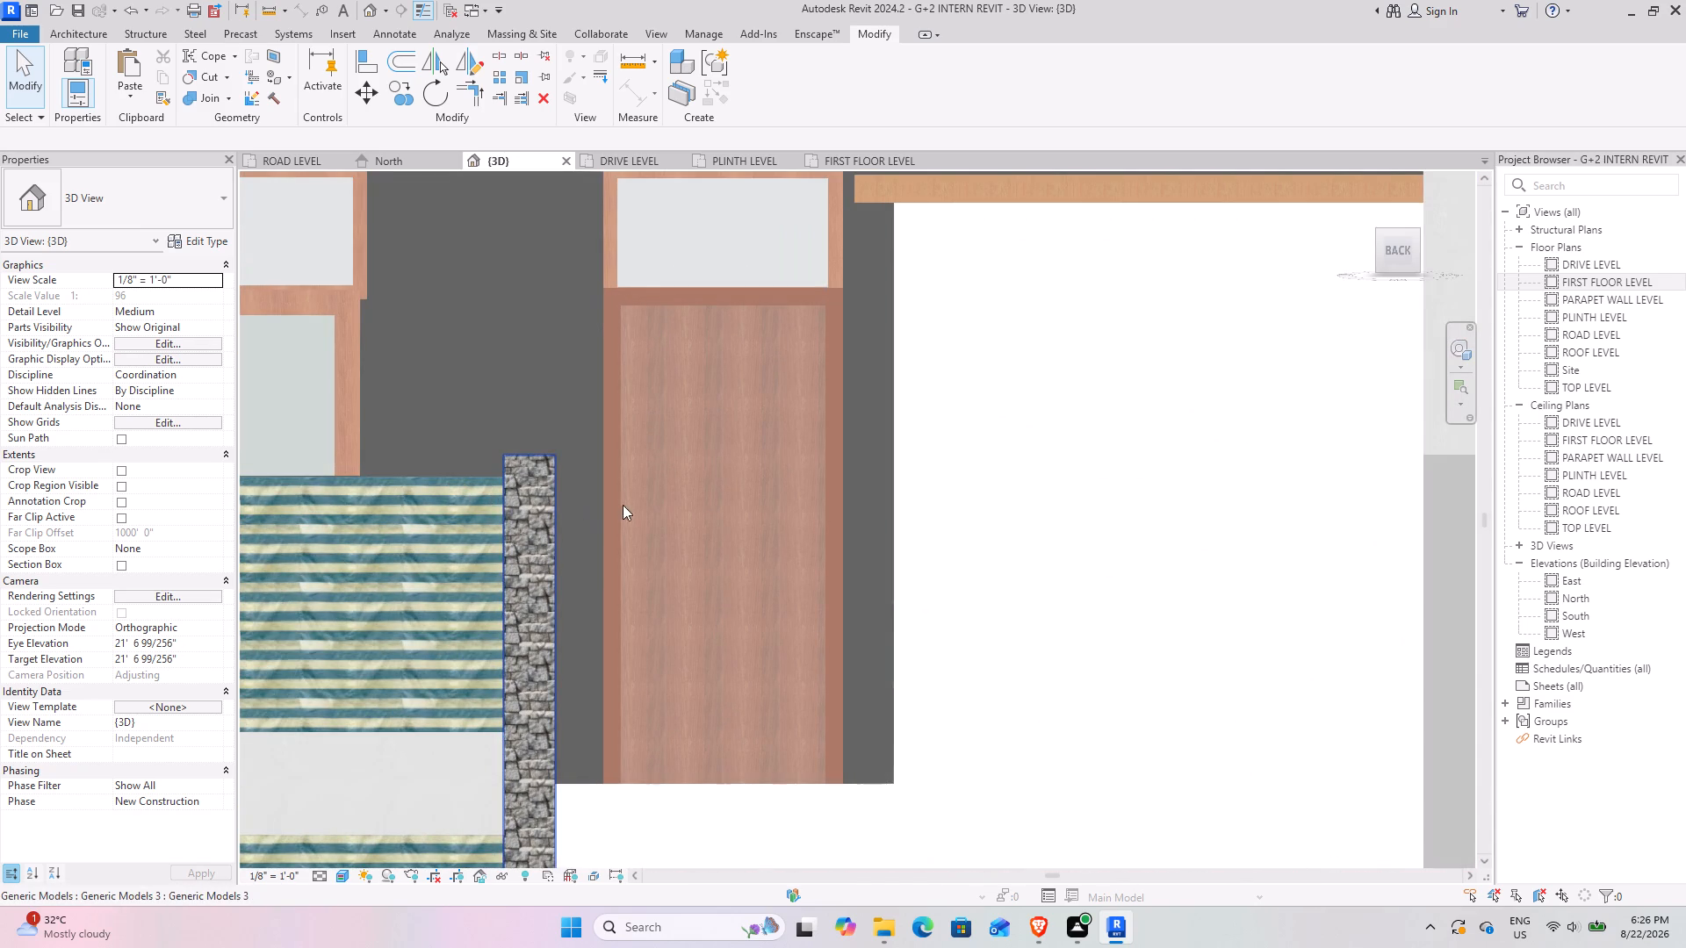
{"action": "scroll", "coordinate": [501, 495], "scroll_direction": "down", "scroll_amount": 2}
{"action": "middle_click_drag", "start_coordinate": [486, 485], "coordinate": [835, 474]}
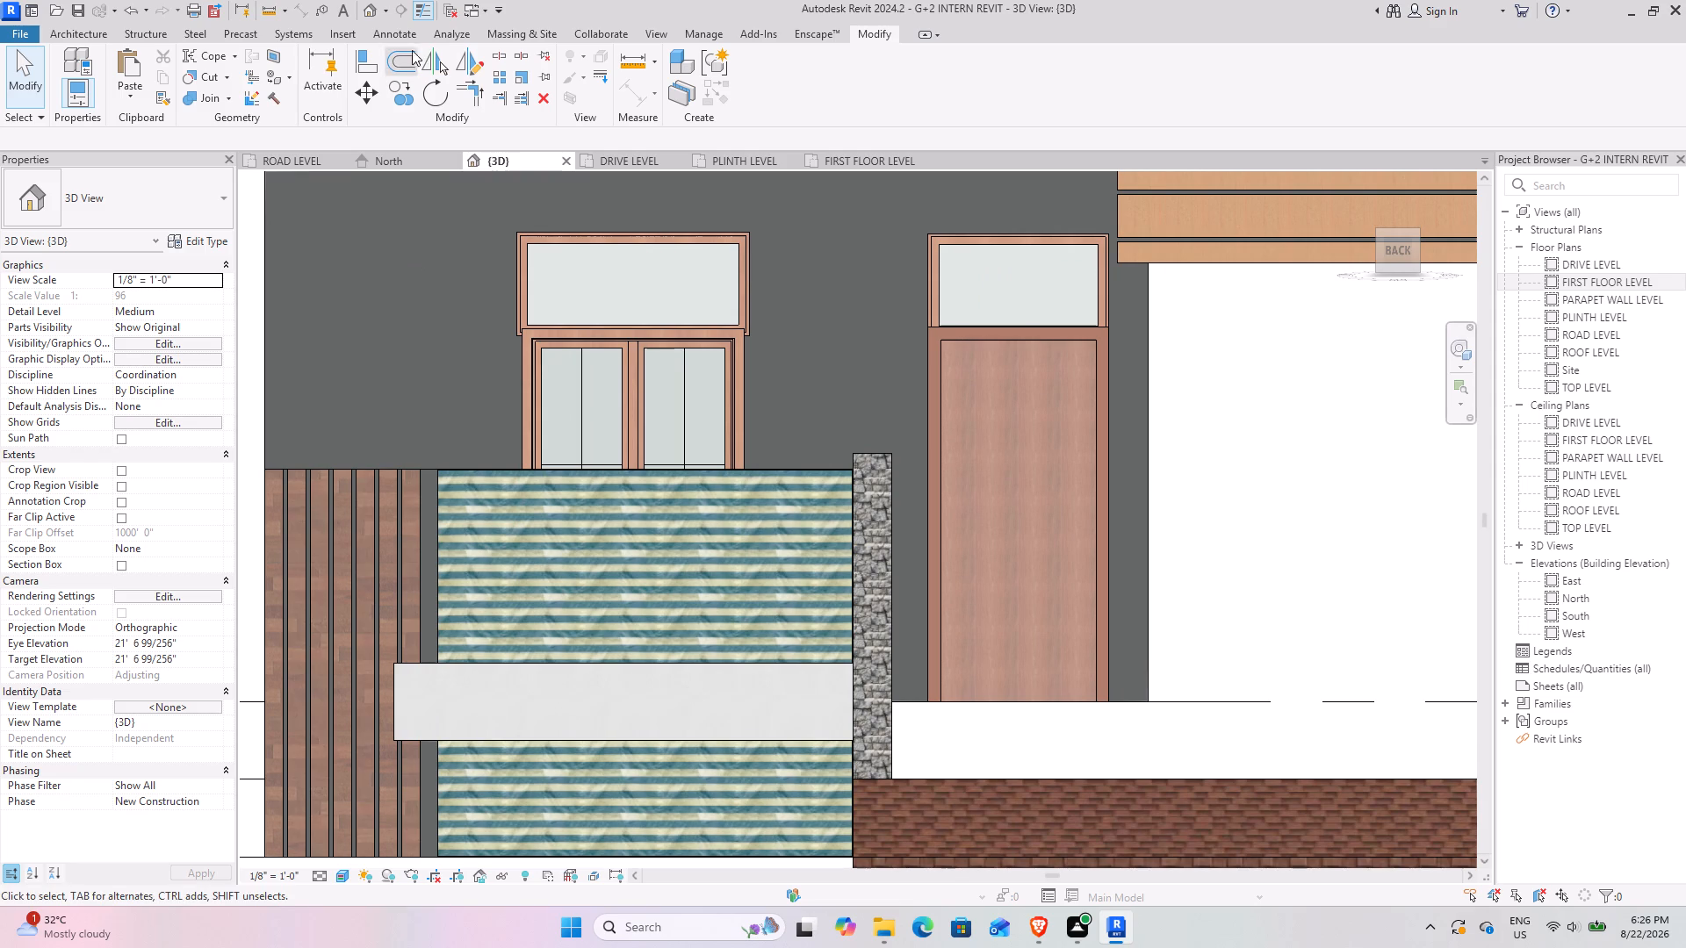
Start the Paint tool and browse the project materials for a finish to apply.
{"action": "left_click", "coordinate": [264, 79]}
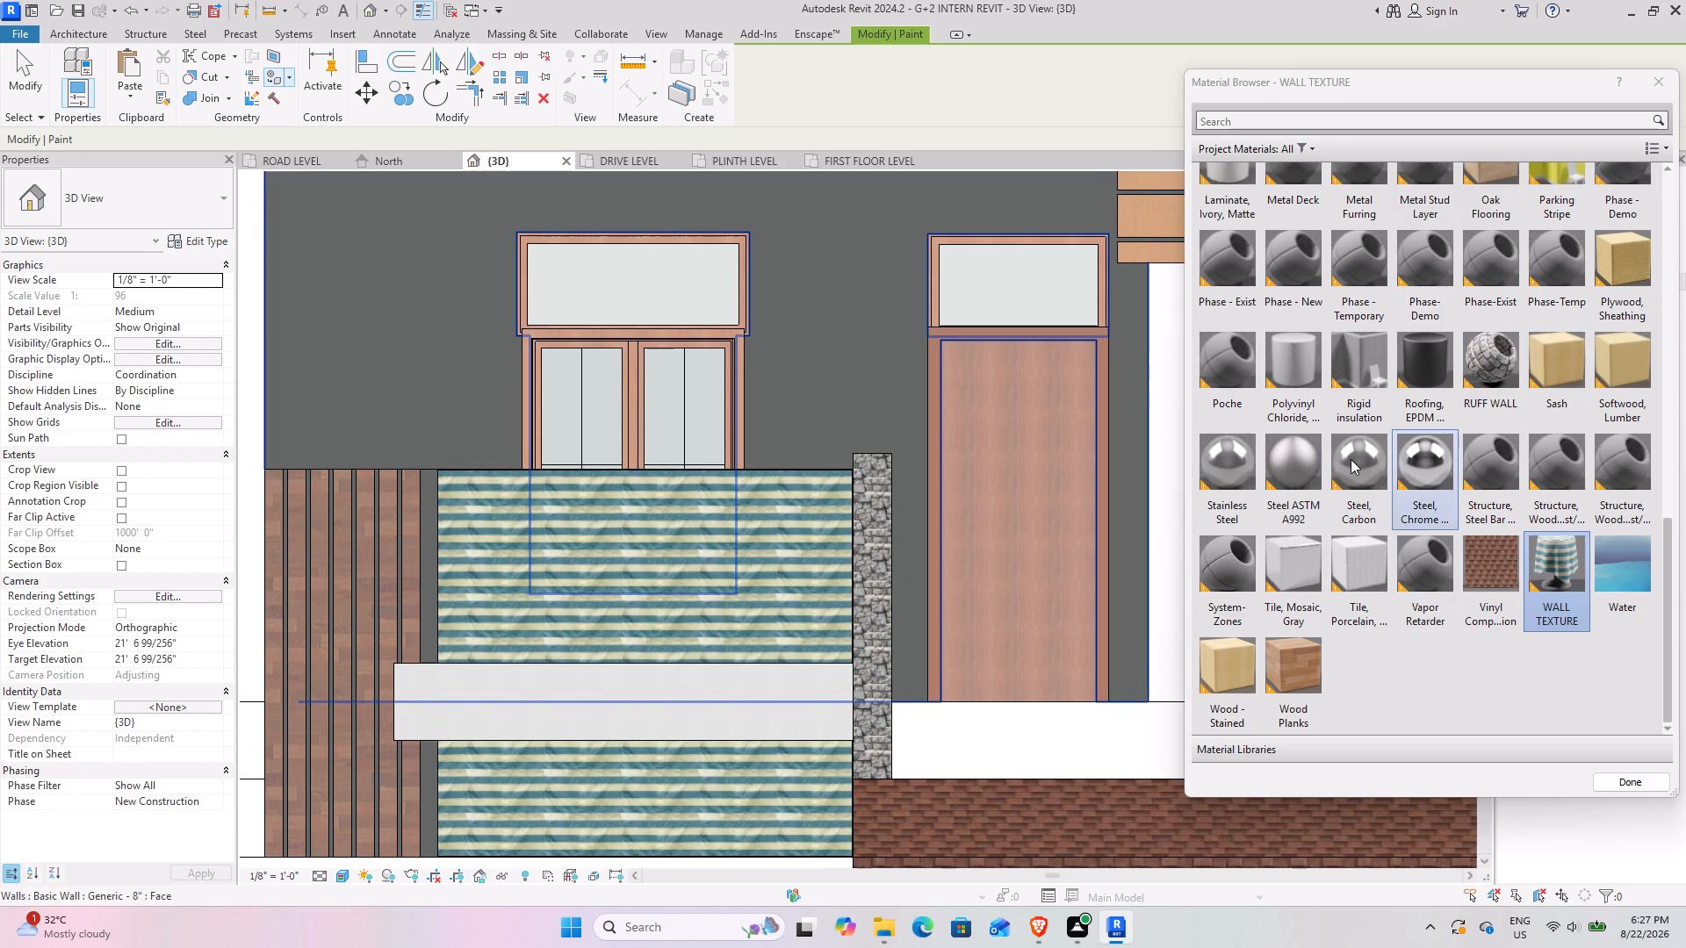
{"action": "scroll", "coordinate": [1351, 464], "scroll_direction": "down", "scroll_amount": 3}
{"action": "scroll", "coordinate": [1363, 494], "scroll_direction": "up", "scroll_amount": 3}
{"action": "scroll", "coordinate": [1363, 494], "scroll_direction": "down", "scroll_amount": 2}
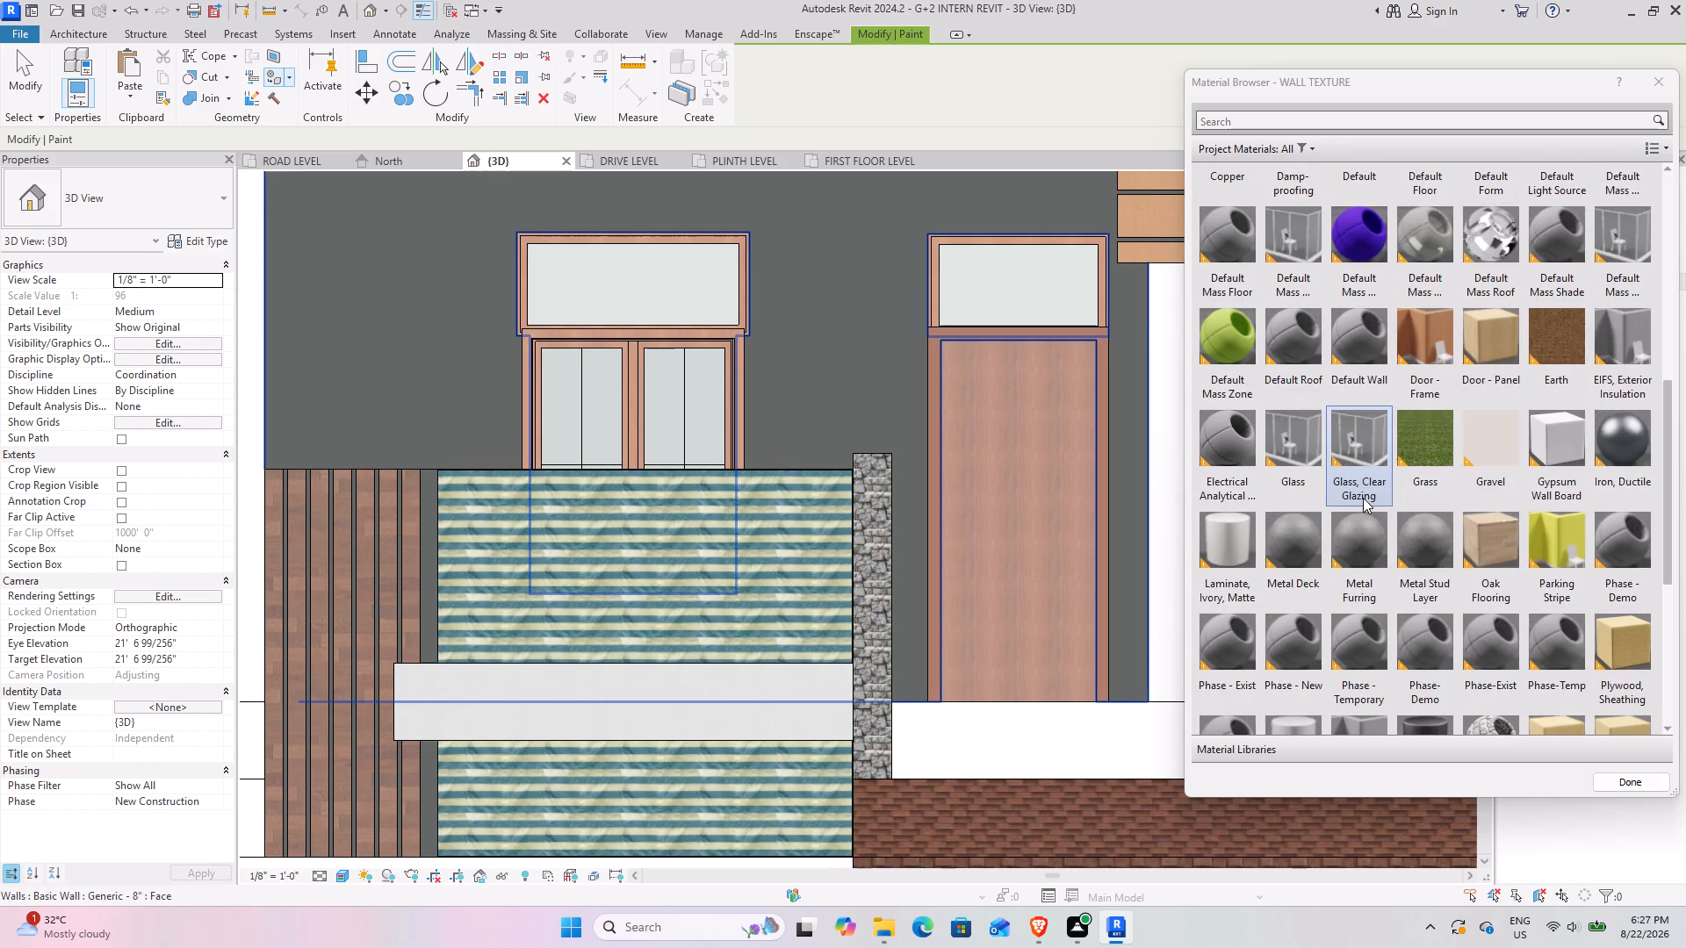
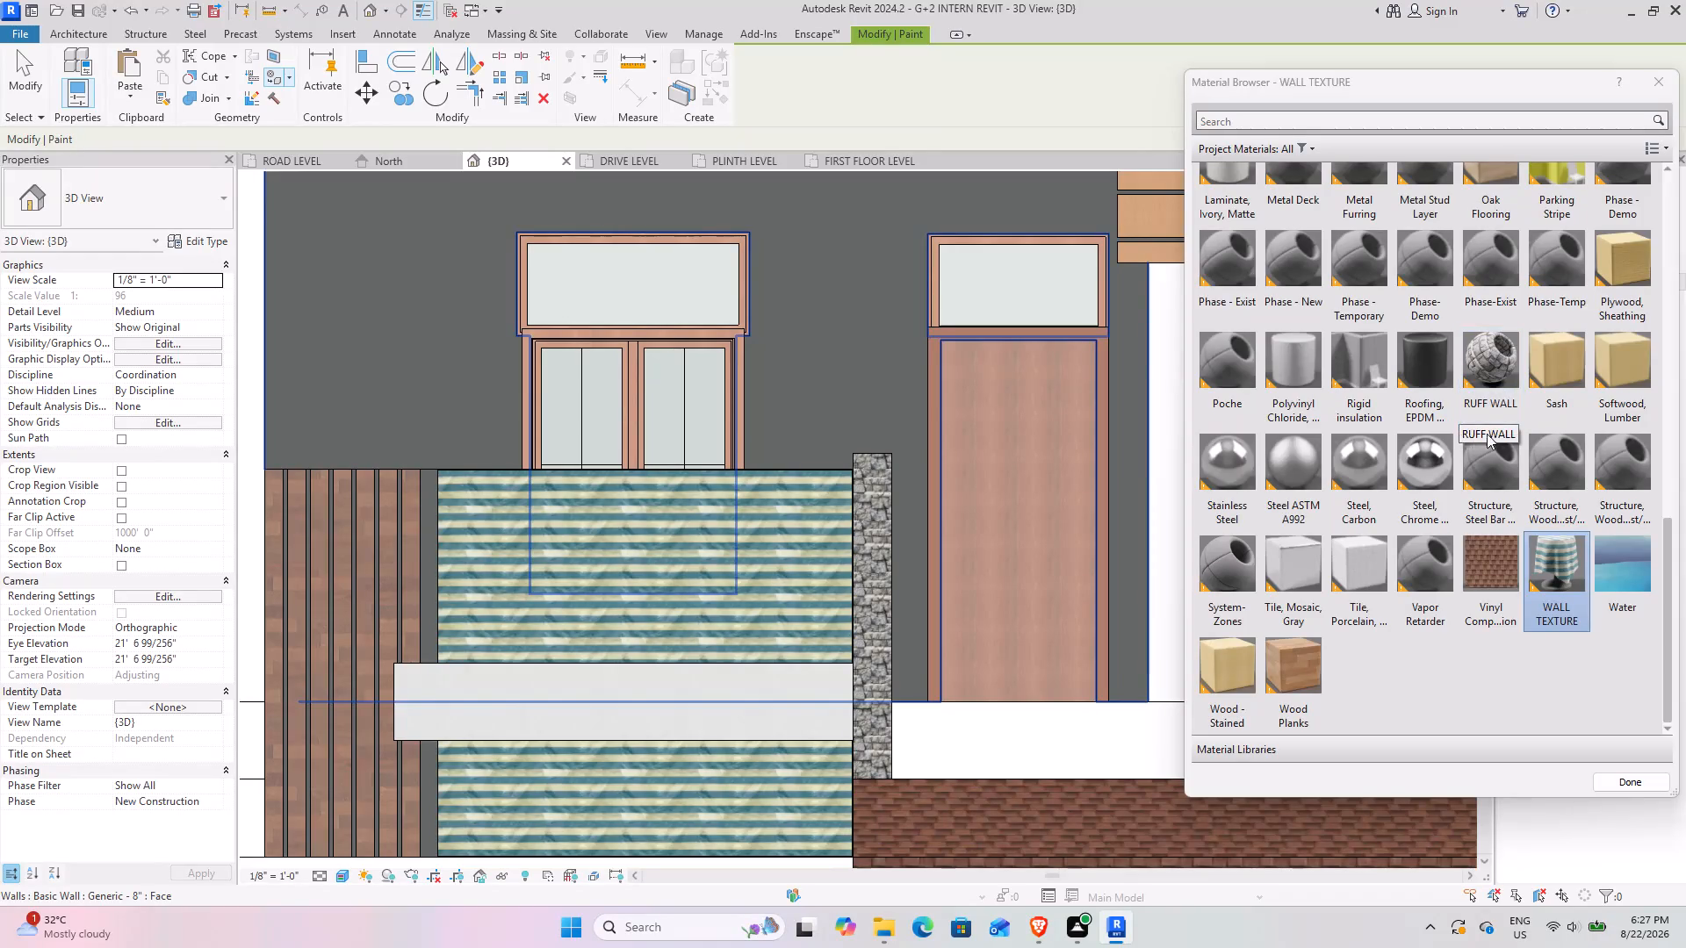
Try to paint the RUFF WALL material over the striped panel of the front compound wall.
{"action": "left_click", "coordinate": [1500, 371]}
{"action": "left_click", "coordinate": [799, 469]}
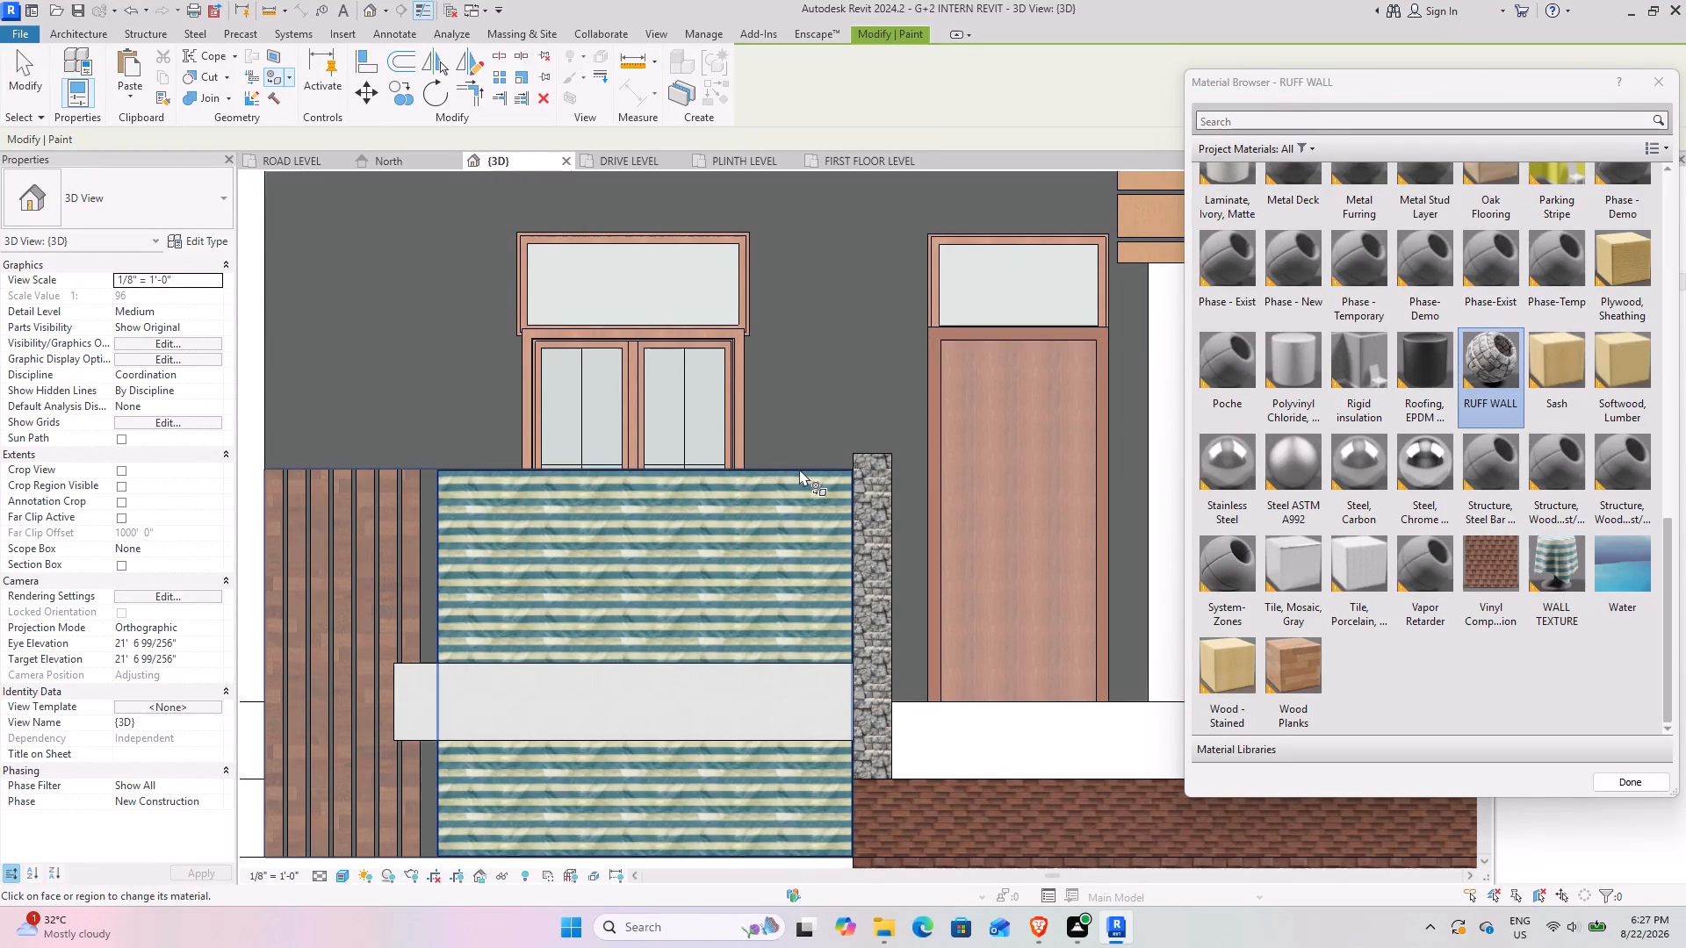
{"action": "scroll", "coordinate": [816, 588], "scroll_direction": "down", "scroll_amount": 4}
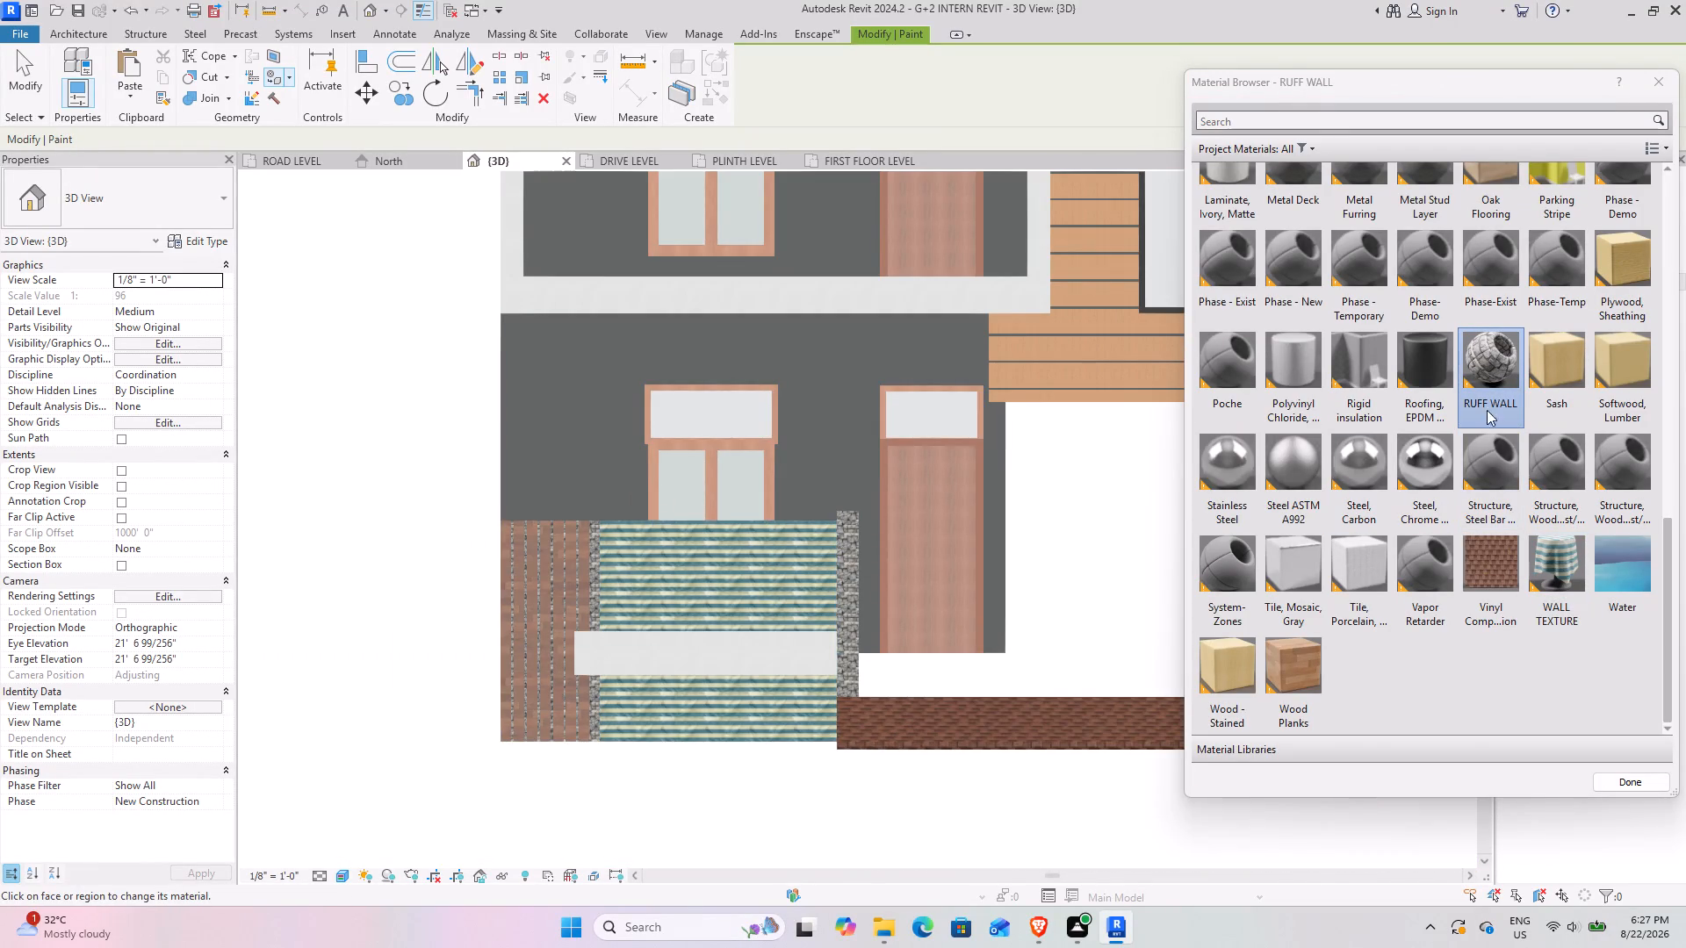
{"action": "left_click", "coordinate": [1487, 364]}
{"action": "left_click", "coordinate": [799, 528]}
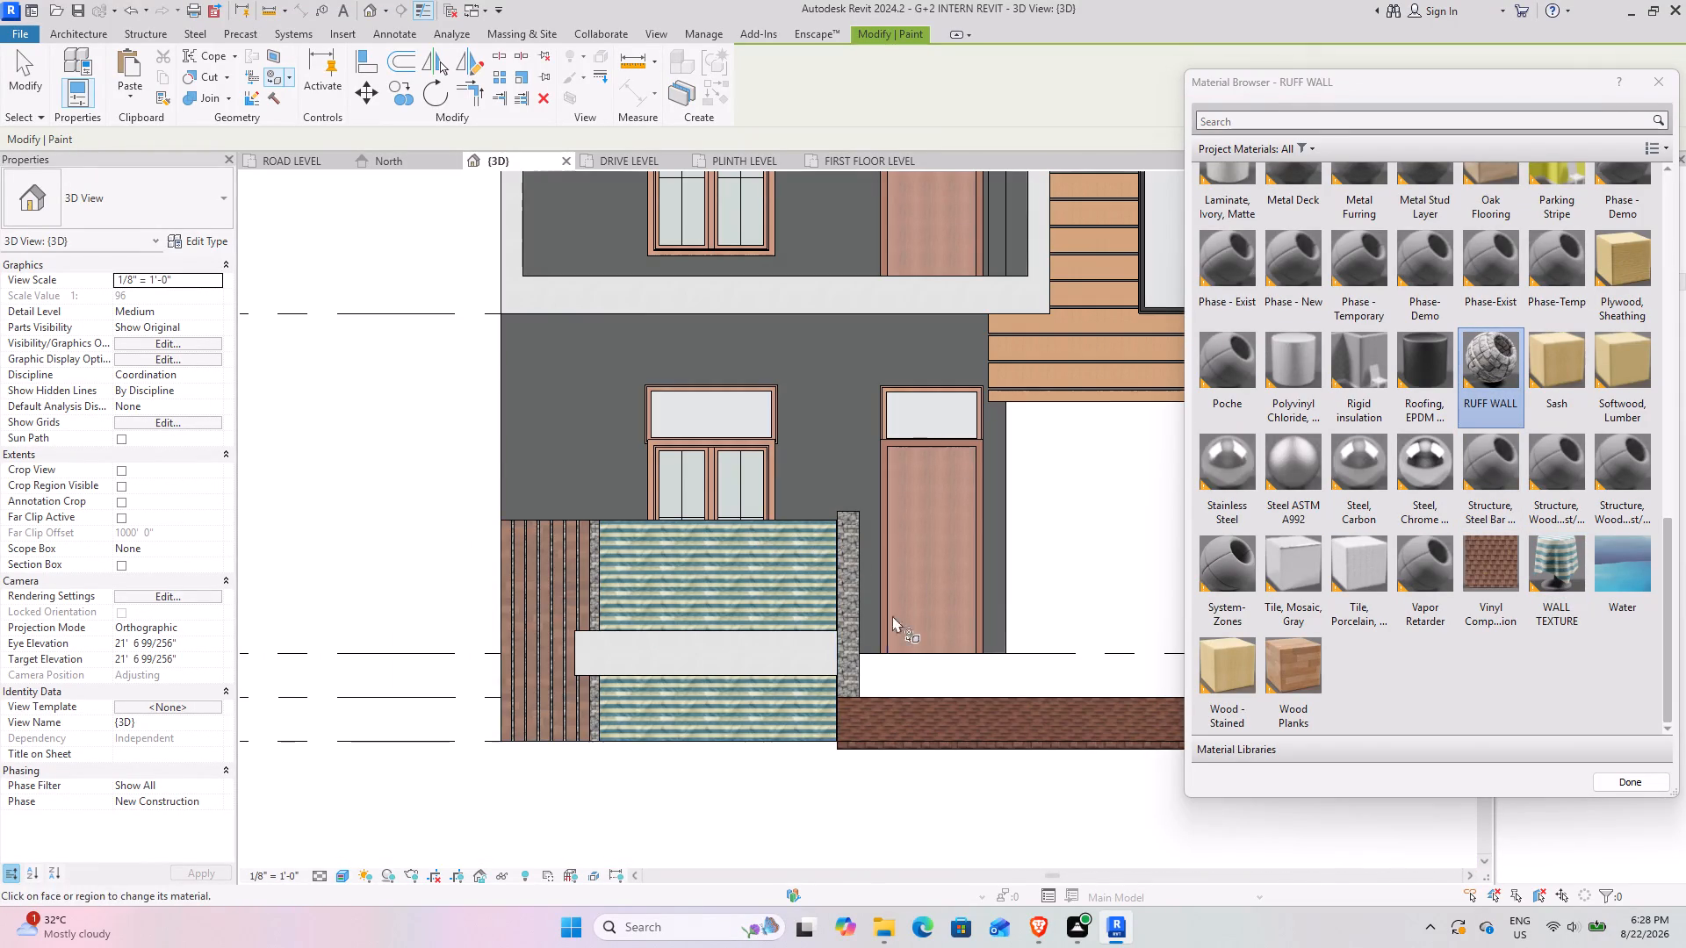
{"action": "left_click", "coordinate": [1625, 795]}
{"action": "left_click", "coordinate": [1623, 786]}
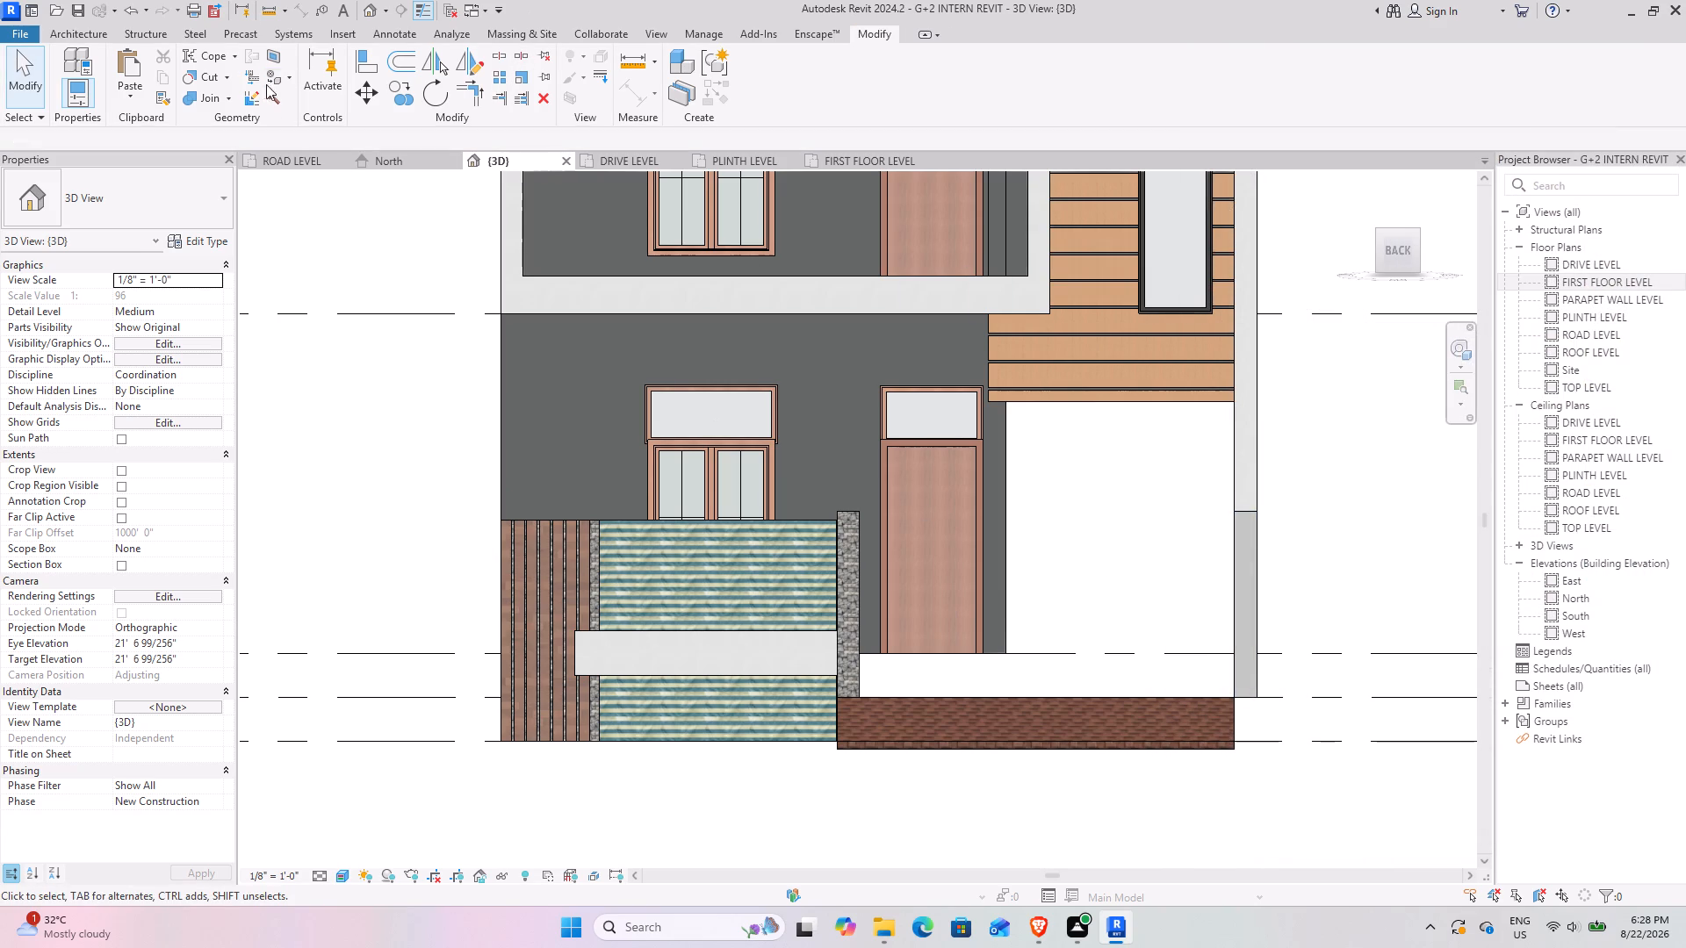
Remove the paint from the compound wall's striped split-face panel and from the face around it behind the timber slats.
{"action": "left_click", "coordinate": [290, 76]}
{"action": "left_click", "coordinate": [297, 133]}
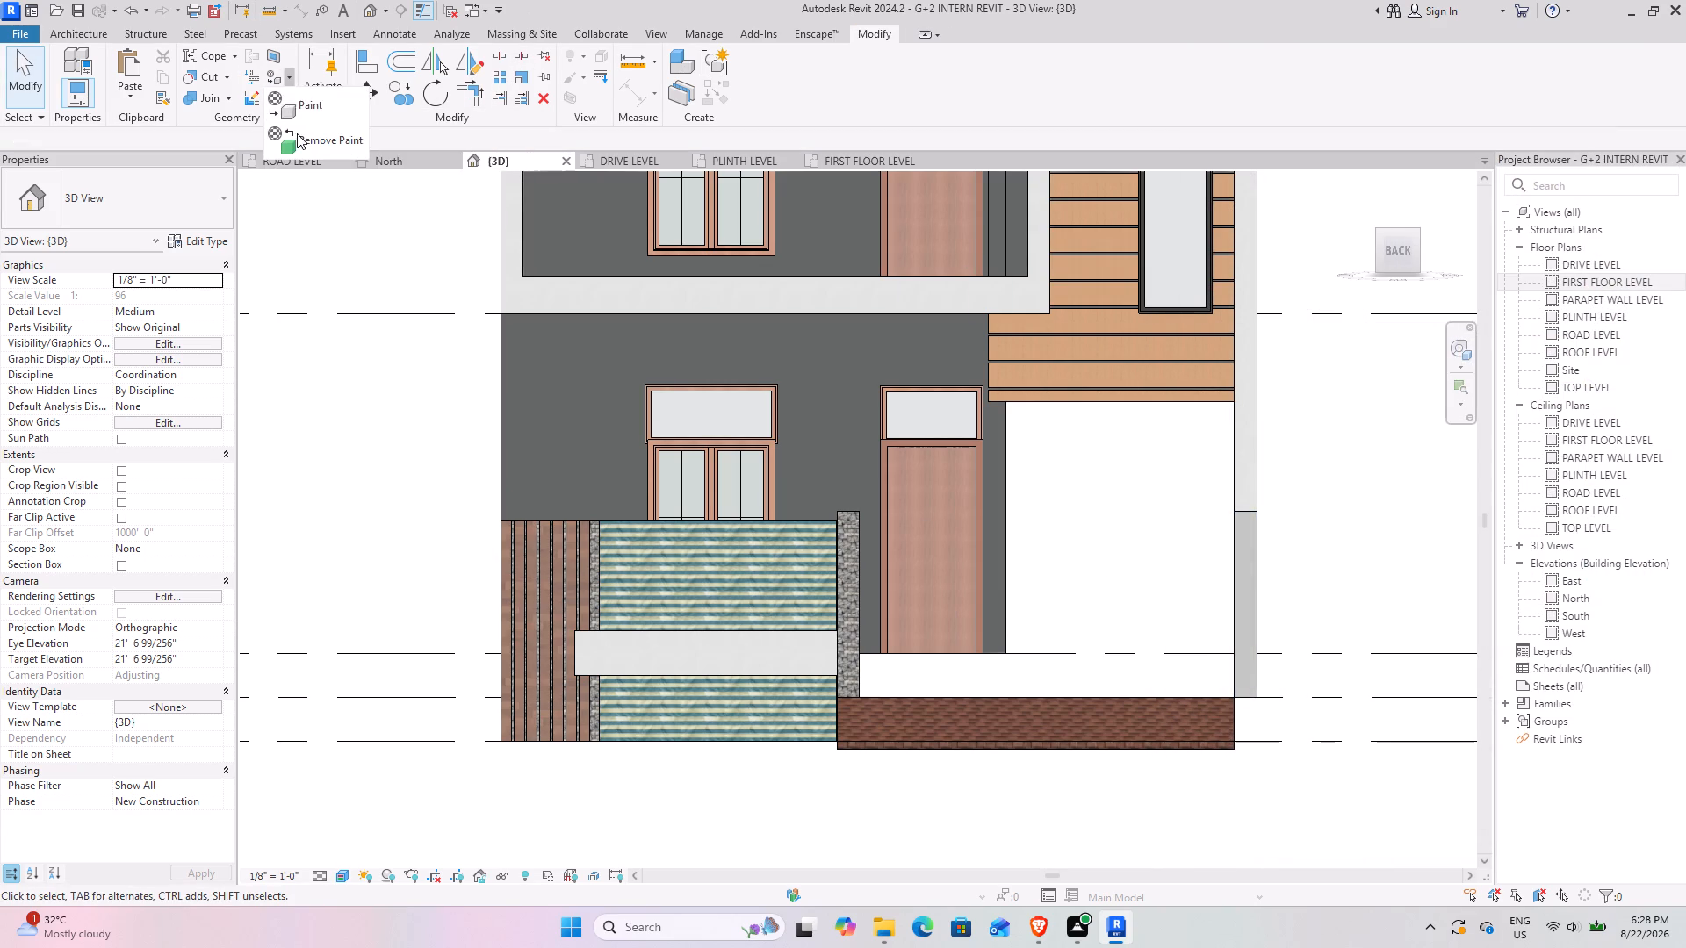
{"action": "left_click", "coordinate": [750, 525]}
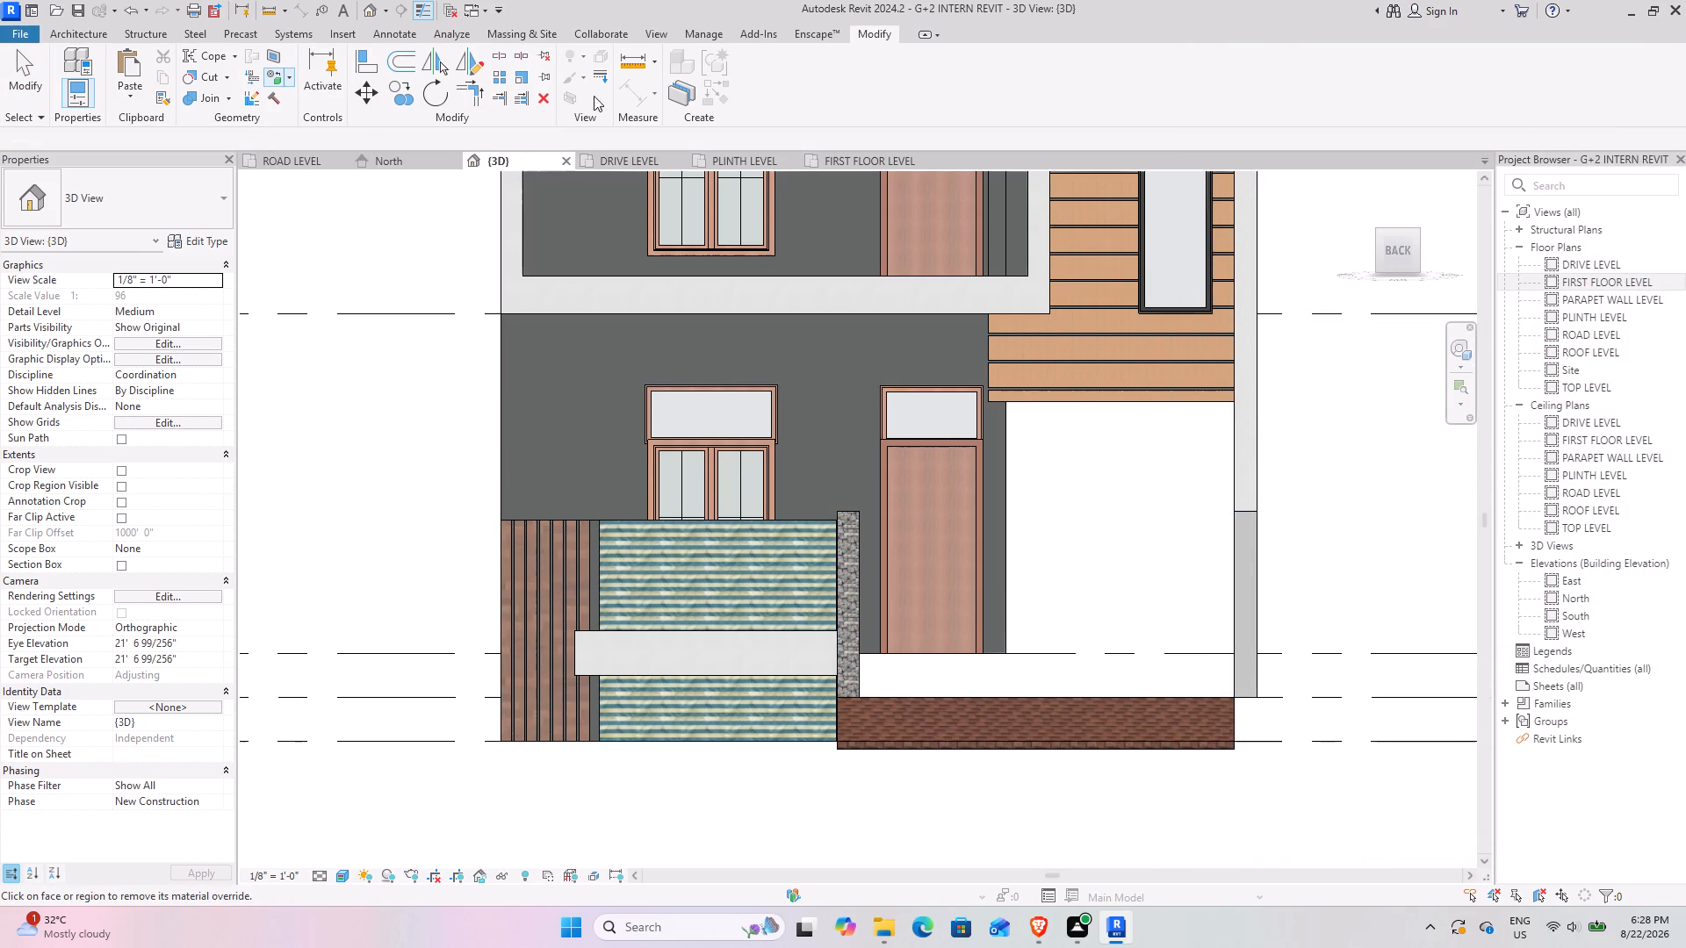
{"action": "left_click", "coordinate": [722, 526]}
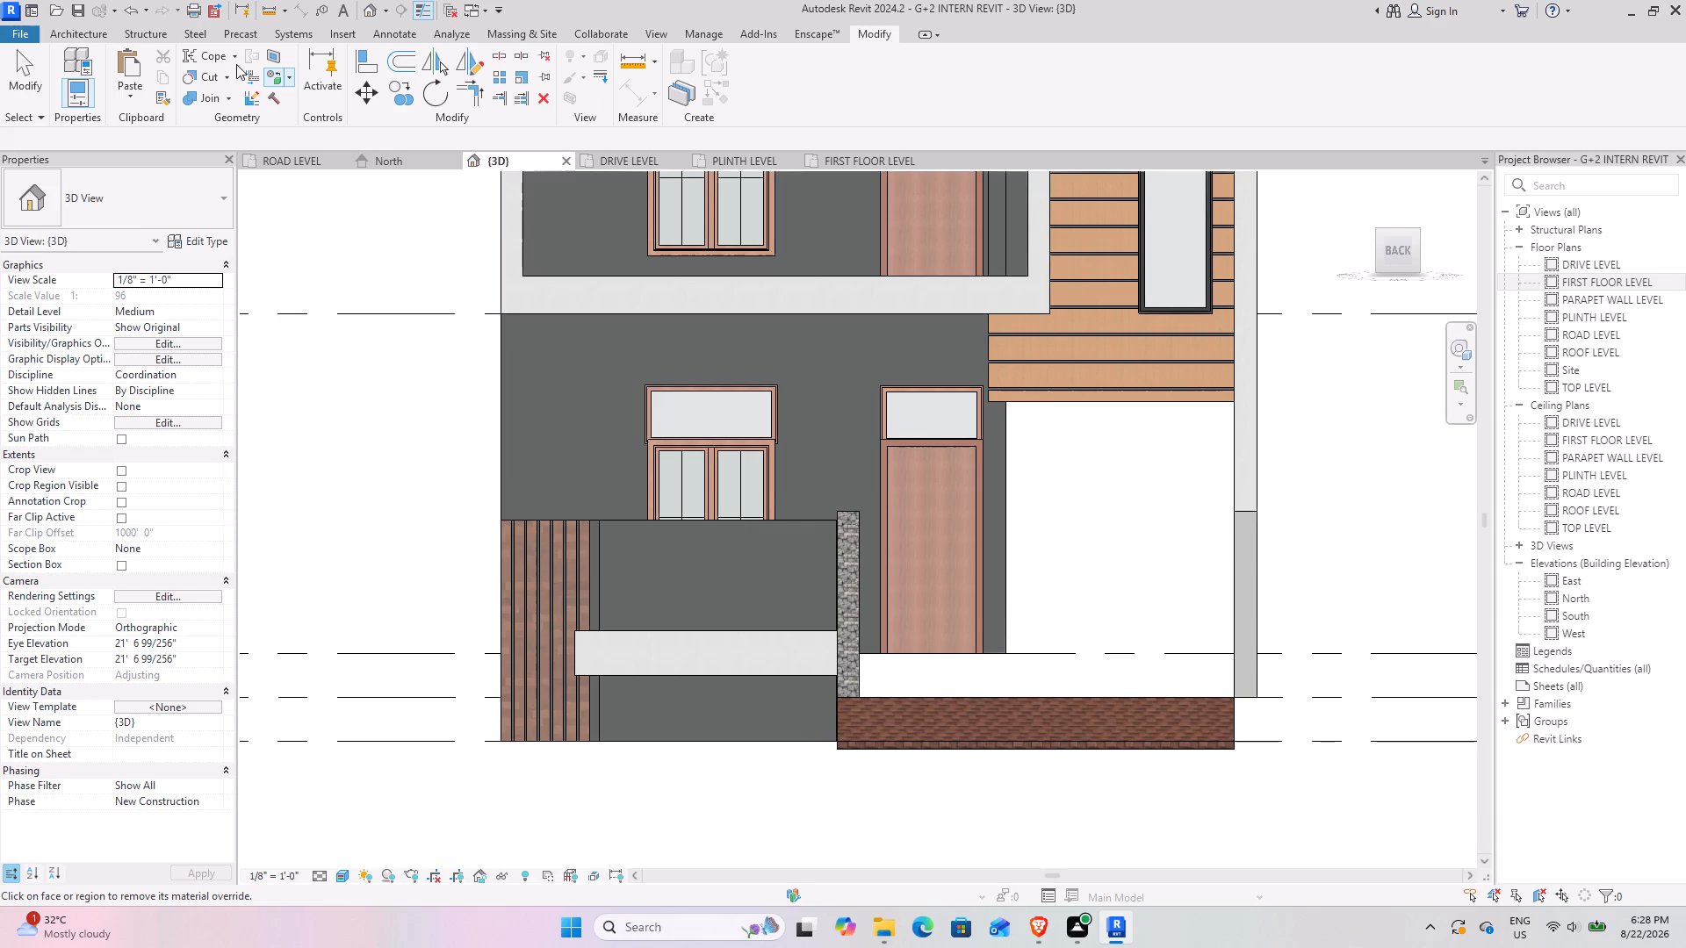
{"action": "left_click", "coordinate": [39, 78]}
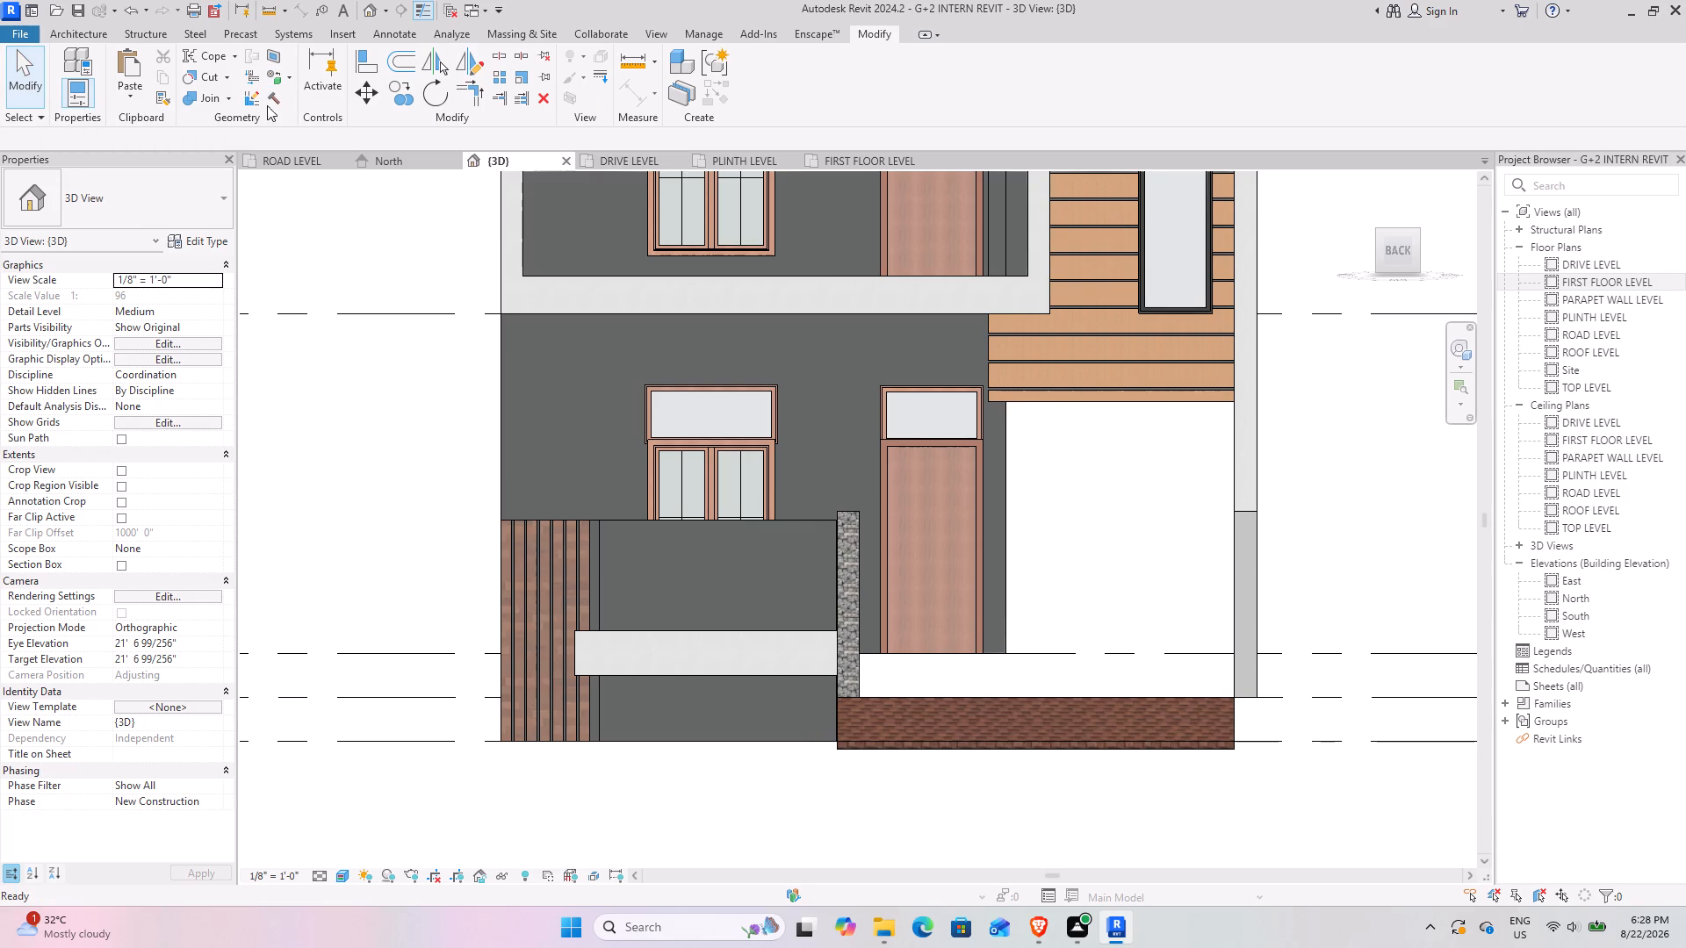
Paint the compound wall's front face and its split-face panel with the RUFF WALL material.
{"action": "left_click", "coordinate": [288, 80]}
{"action": "left_click", "coordinate": [285, 100]}
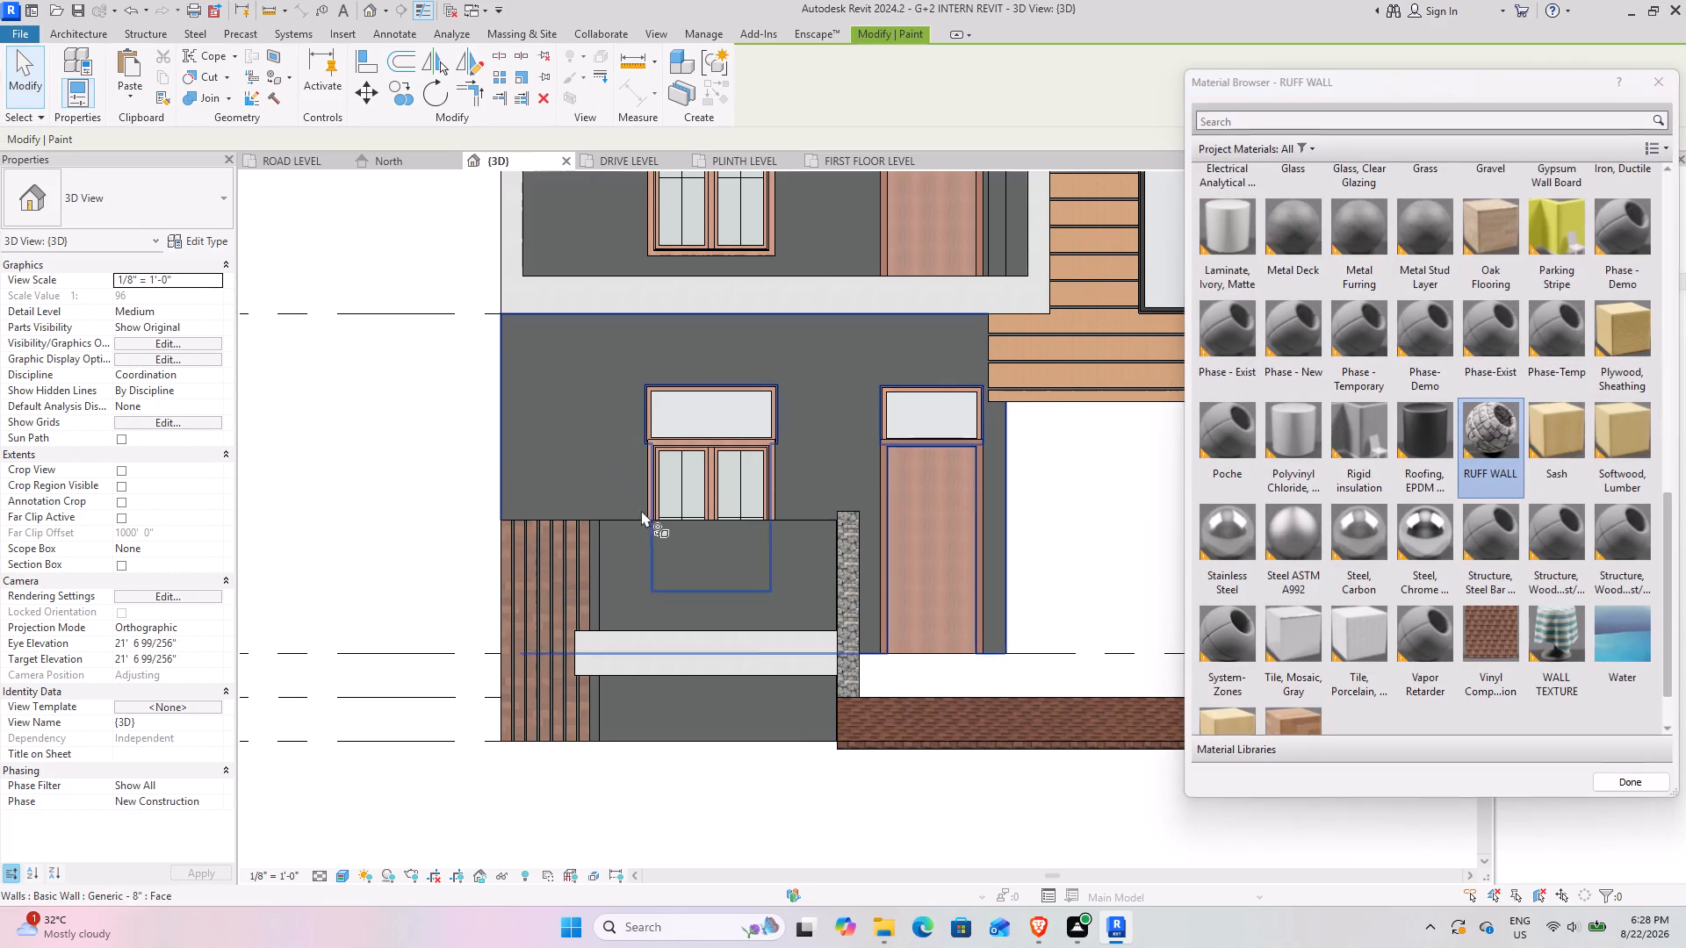
{"action": "left_click", "coordinate": [715, 519]}
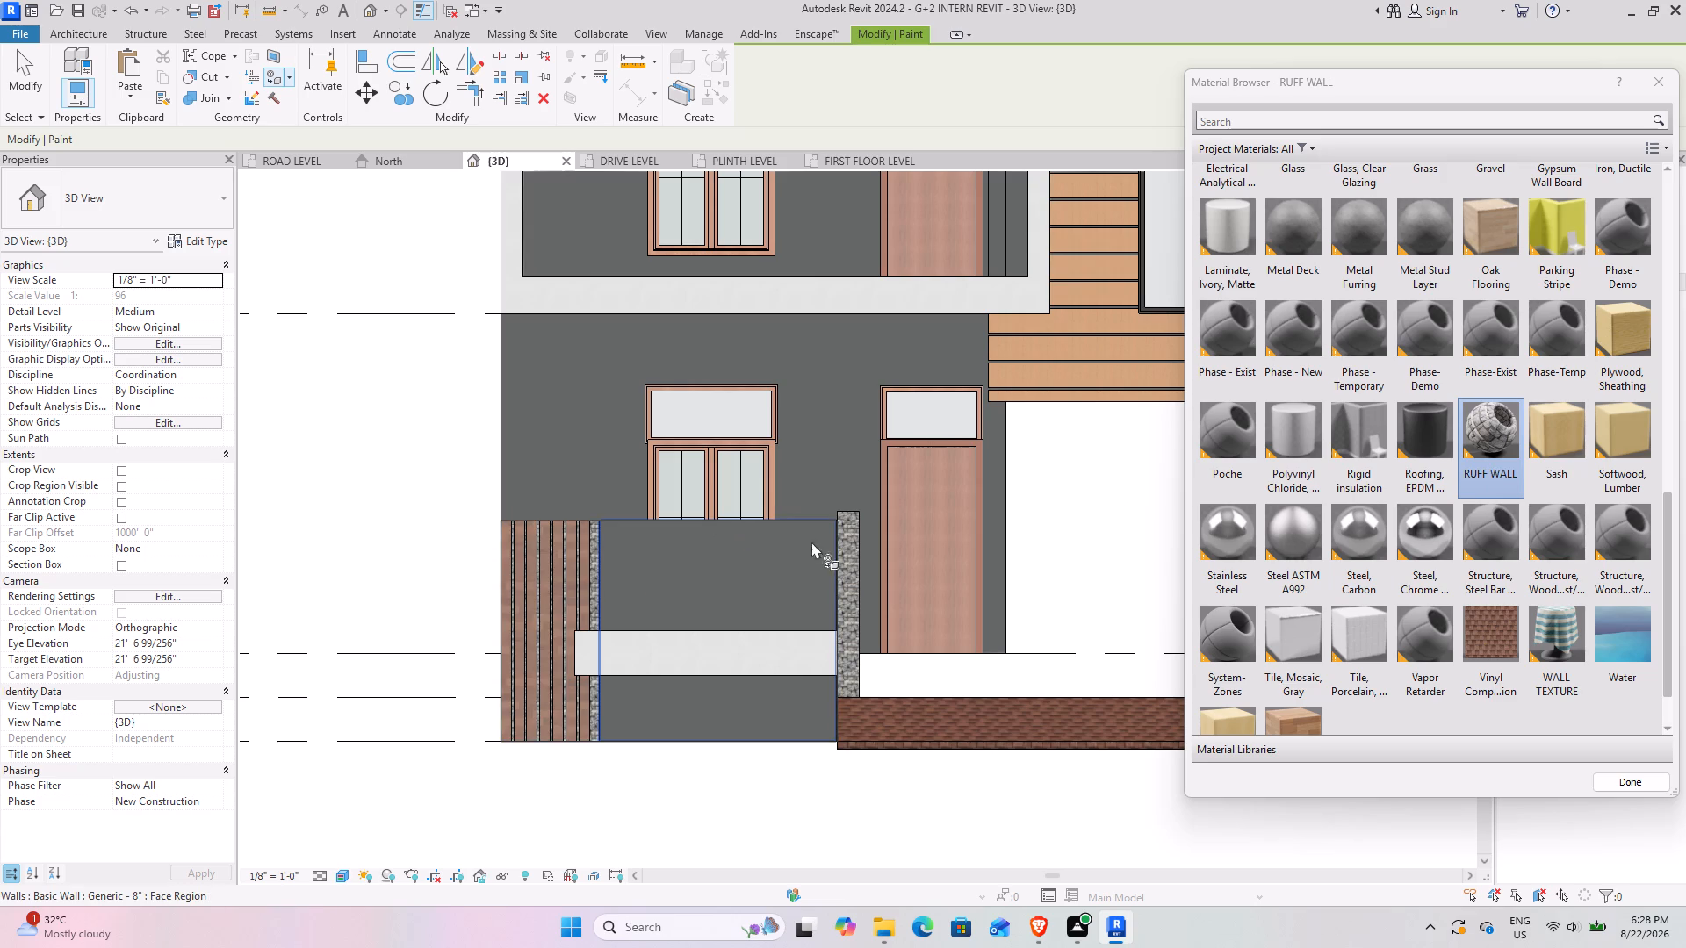
{"action": "scroll", "coordinate": [609, 518], "scroll_direction": "up", "scroll_amount": 4}
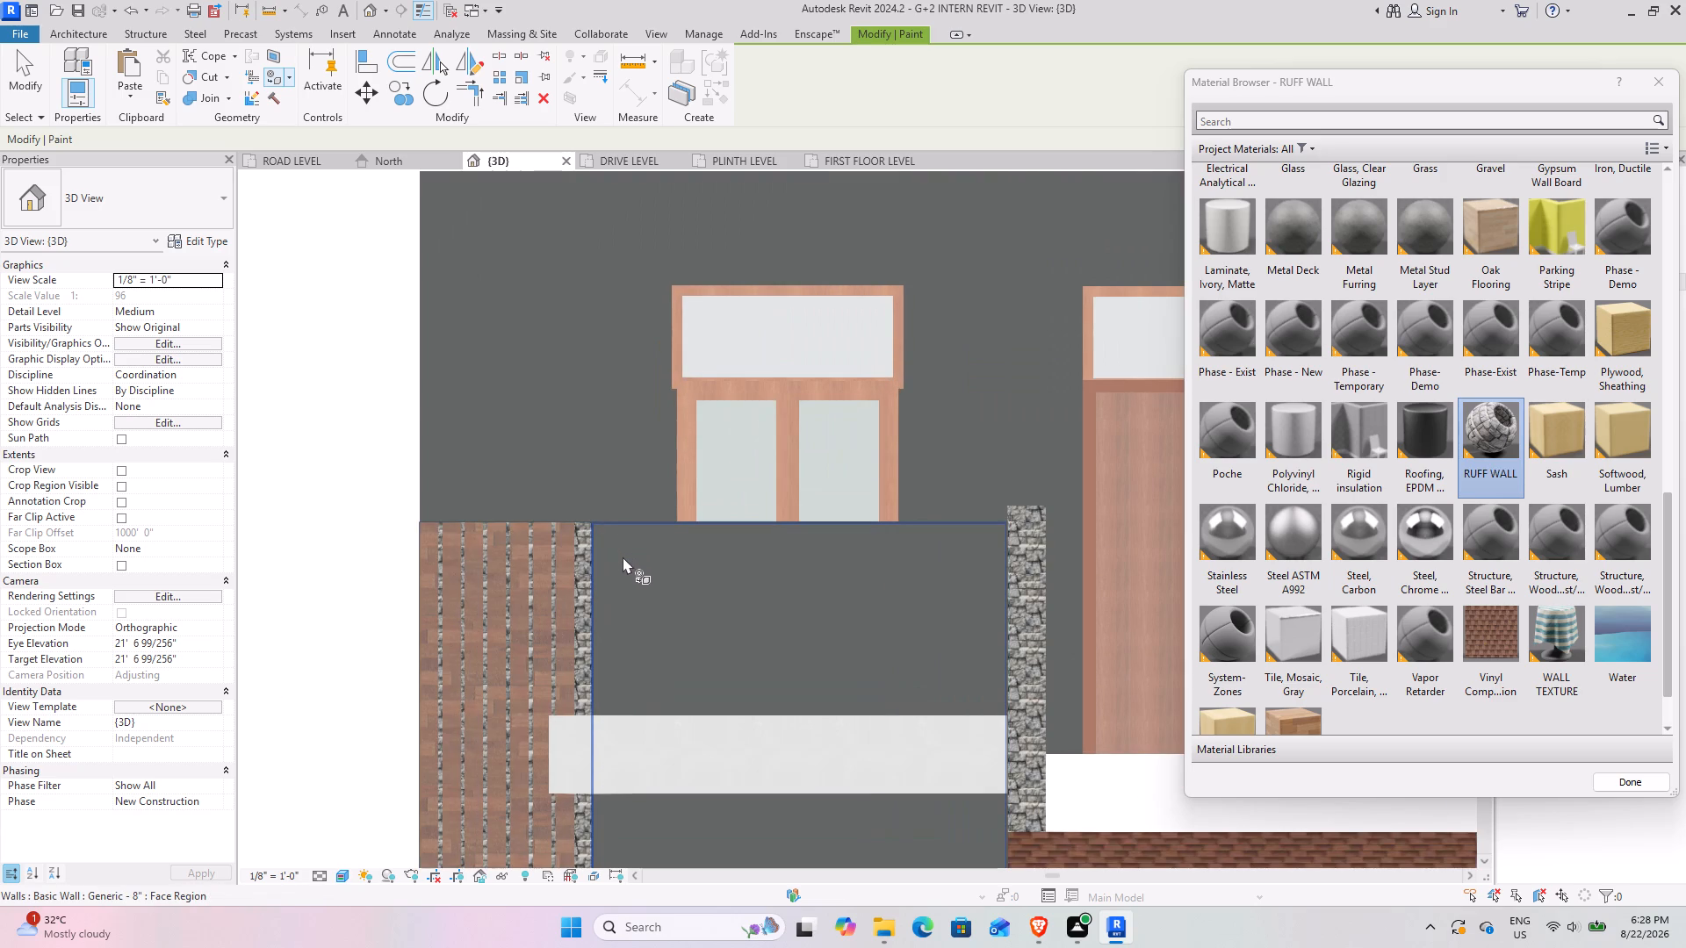
{"action": "left_click", "coordinate": [603, 533]}
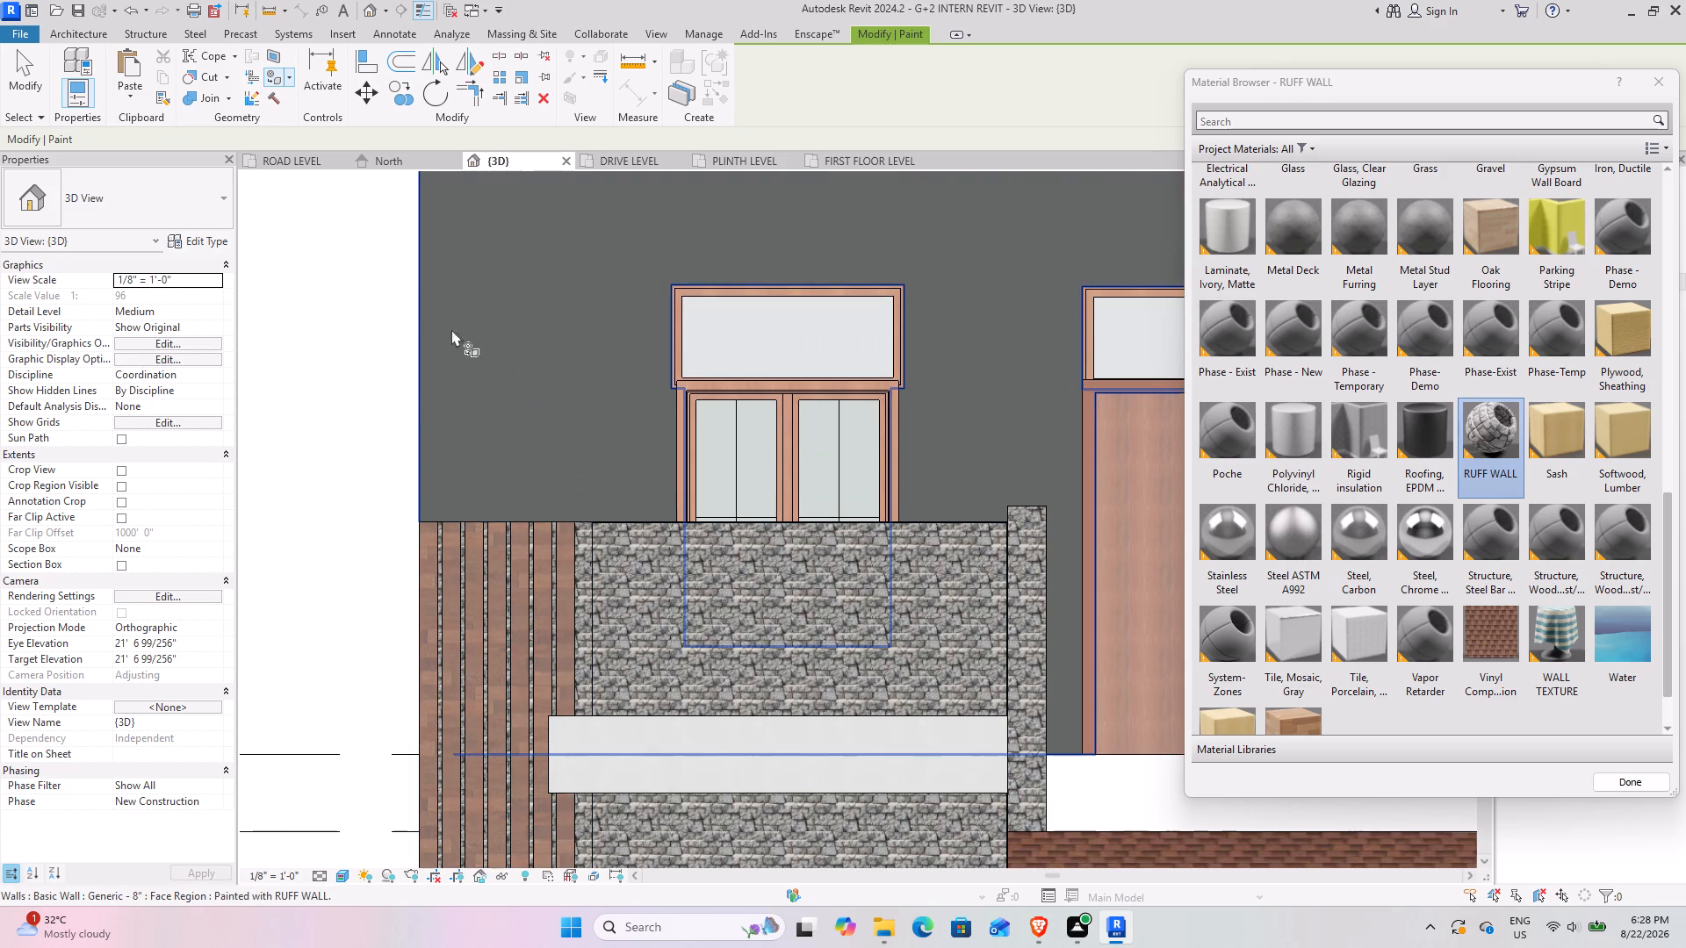
Remove the RUFF WALL paint from the face behind the timber slats, keeping it on the split-face panel.
{"action": "left_click", "coordinate": [293, 78]}
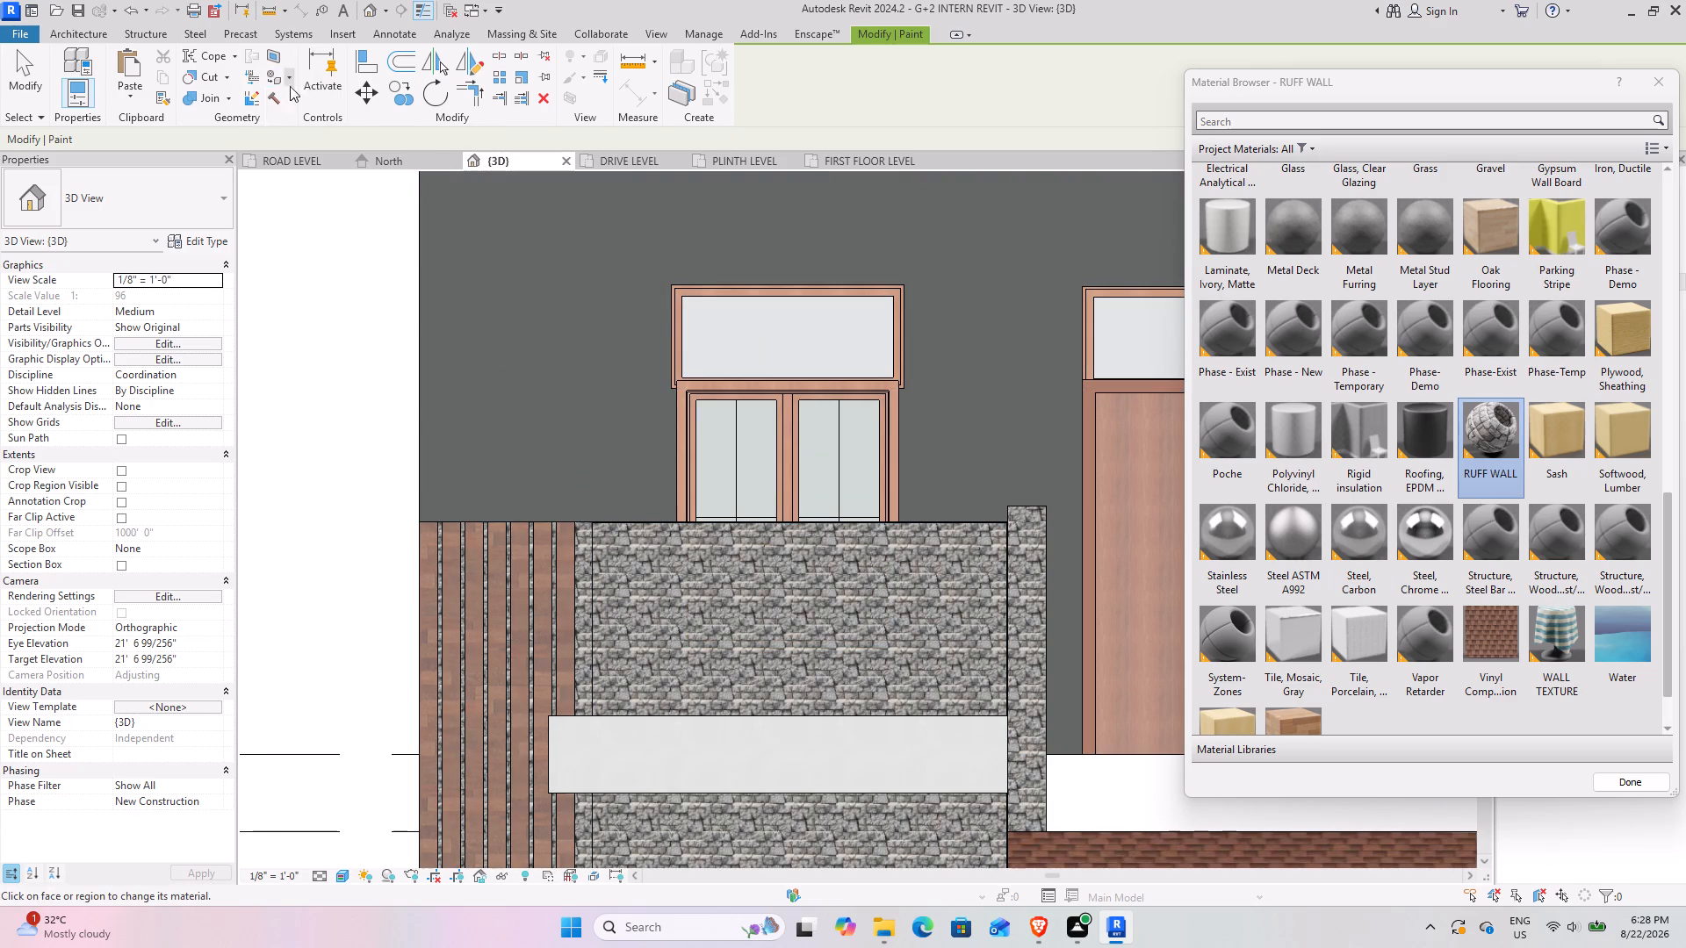
{"action": "left_click", "coordinate": [299, 147]}
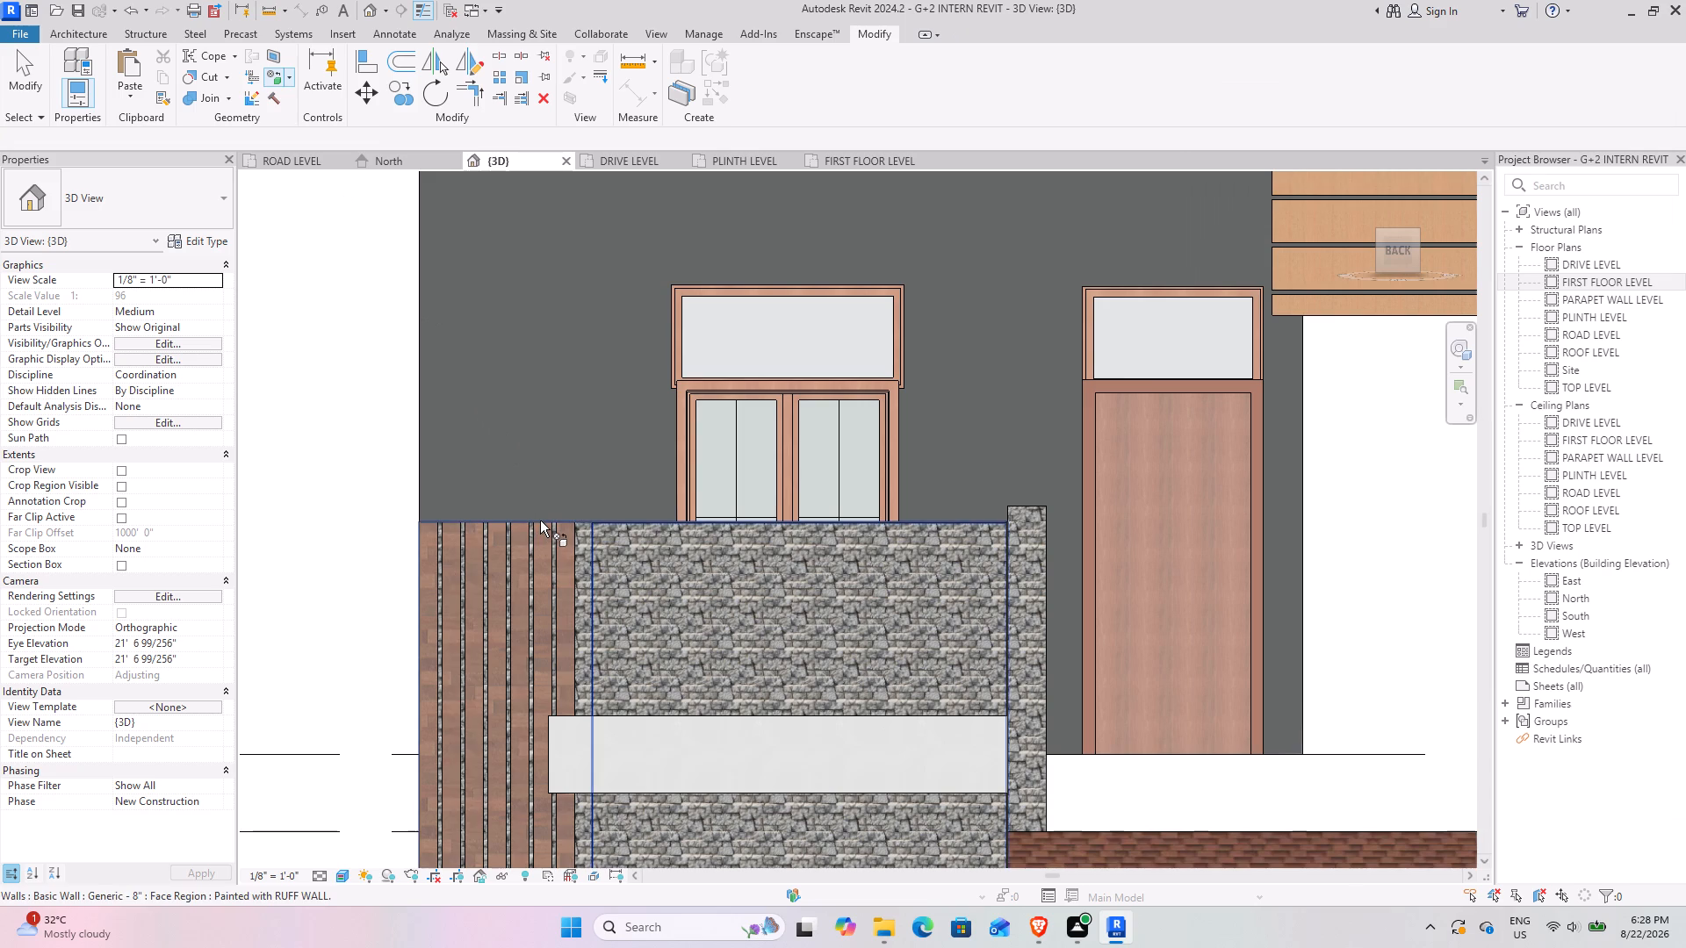
{"action": "left_click", "coordinate": [540, 521]}
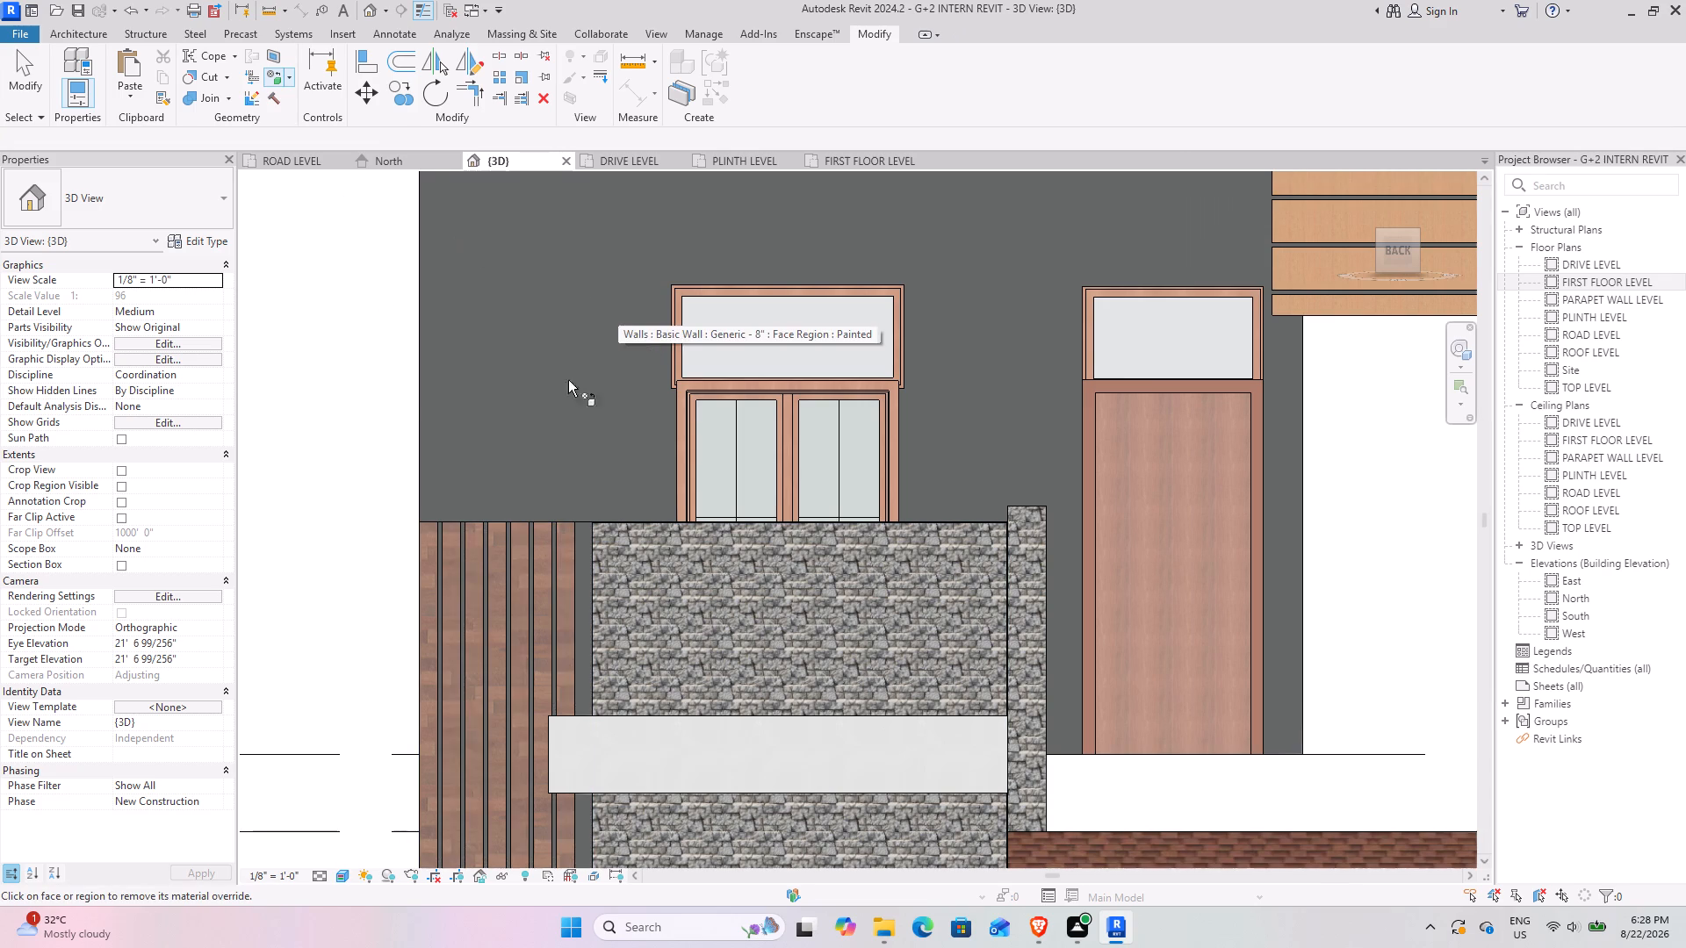
{"action": "scroll", "coordinate": [678, 520], "scroll_direction": "down", "scroll_amount": 3}
{"action": "scroll", "coordinate": [781, 585], "scroll_direction": "up", "scroll_amount": 8}
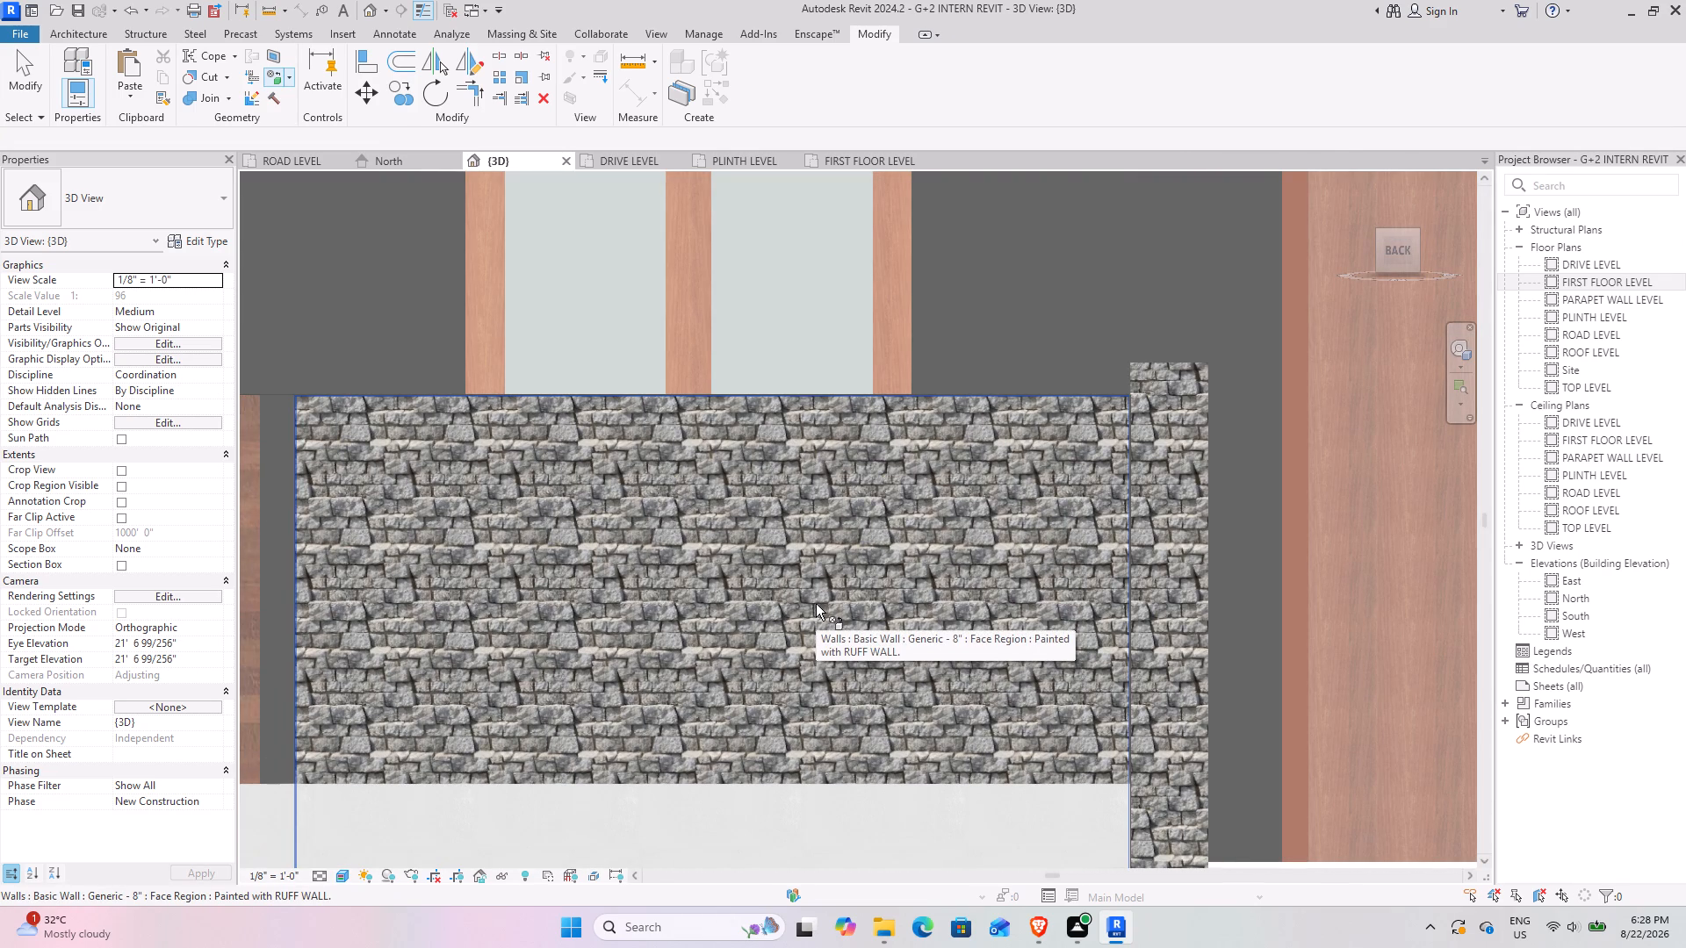
{"action": "scroll", "coordinate": [816, 604], "scroll_direction": "down", "scroll_amount": 3}
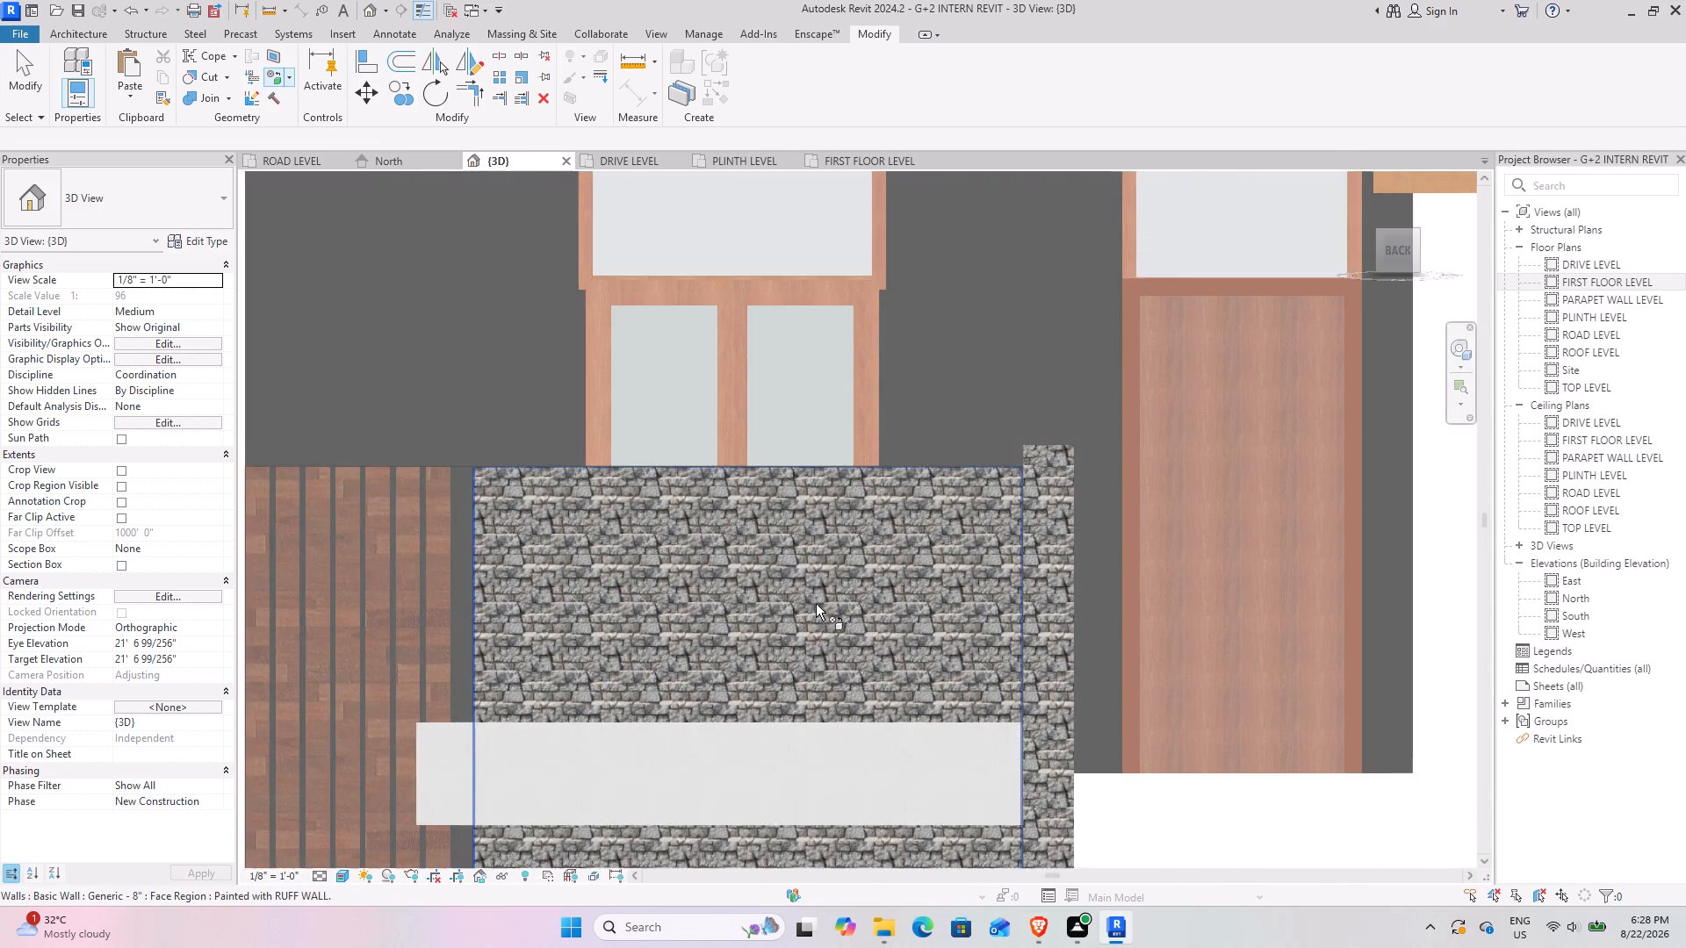
{"action": "scroll", "coordinate": [816, 604], "scroll_direction": "down", "scroll_amount": 3}
{"action": "left_click", "coordinate": [279, 271]}
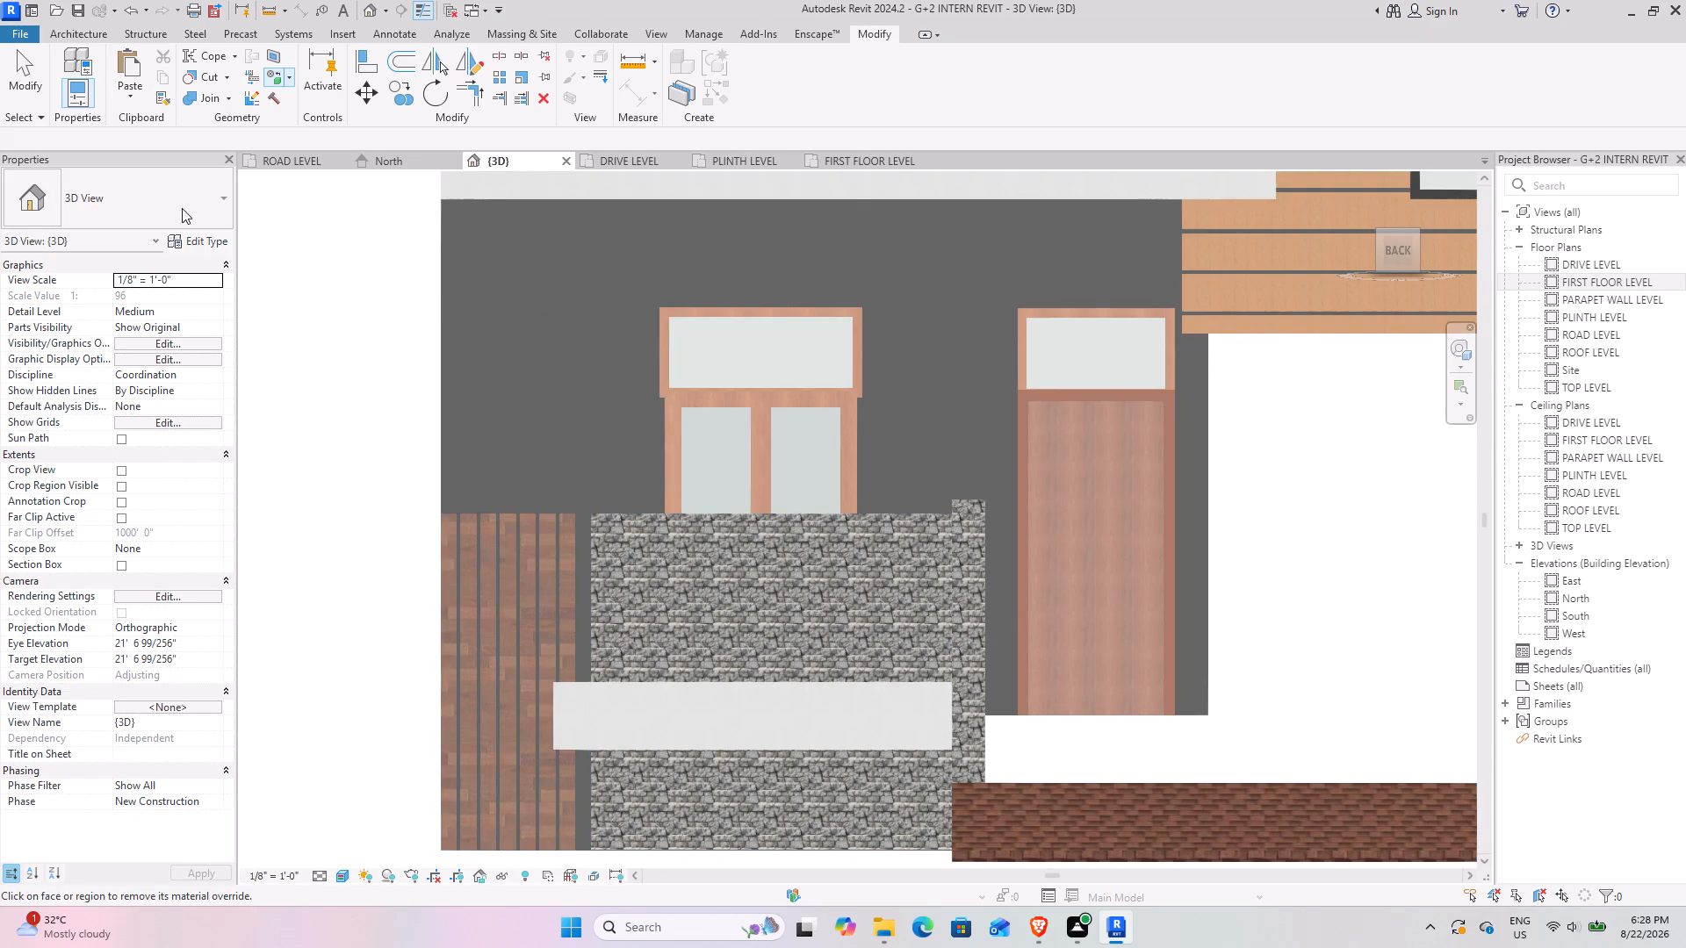
{"action": "left_click", "coordinate": [29, 72]}
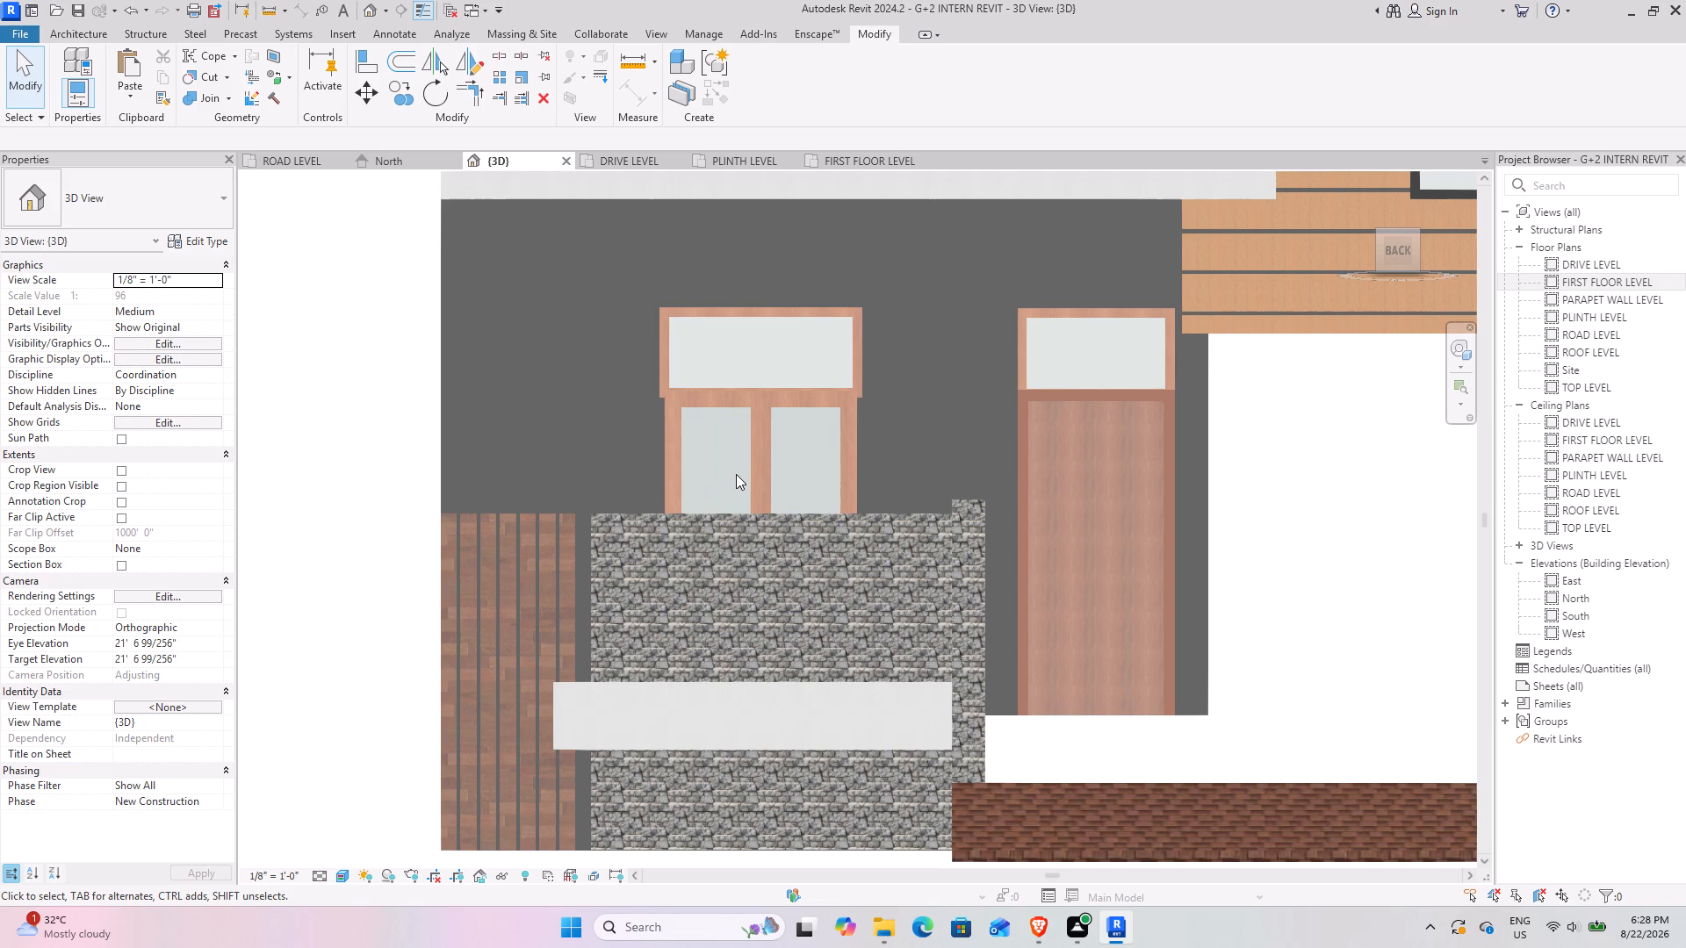
Examine the stone-painted compound wall panel with its timber slats, projecting band and gate pillar from several angles and close up.
{"action": "scroll", "coordinate": [735, 481], "scroll_direction": "down", "scroll_amount": 6}
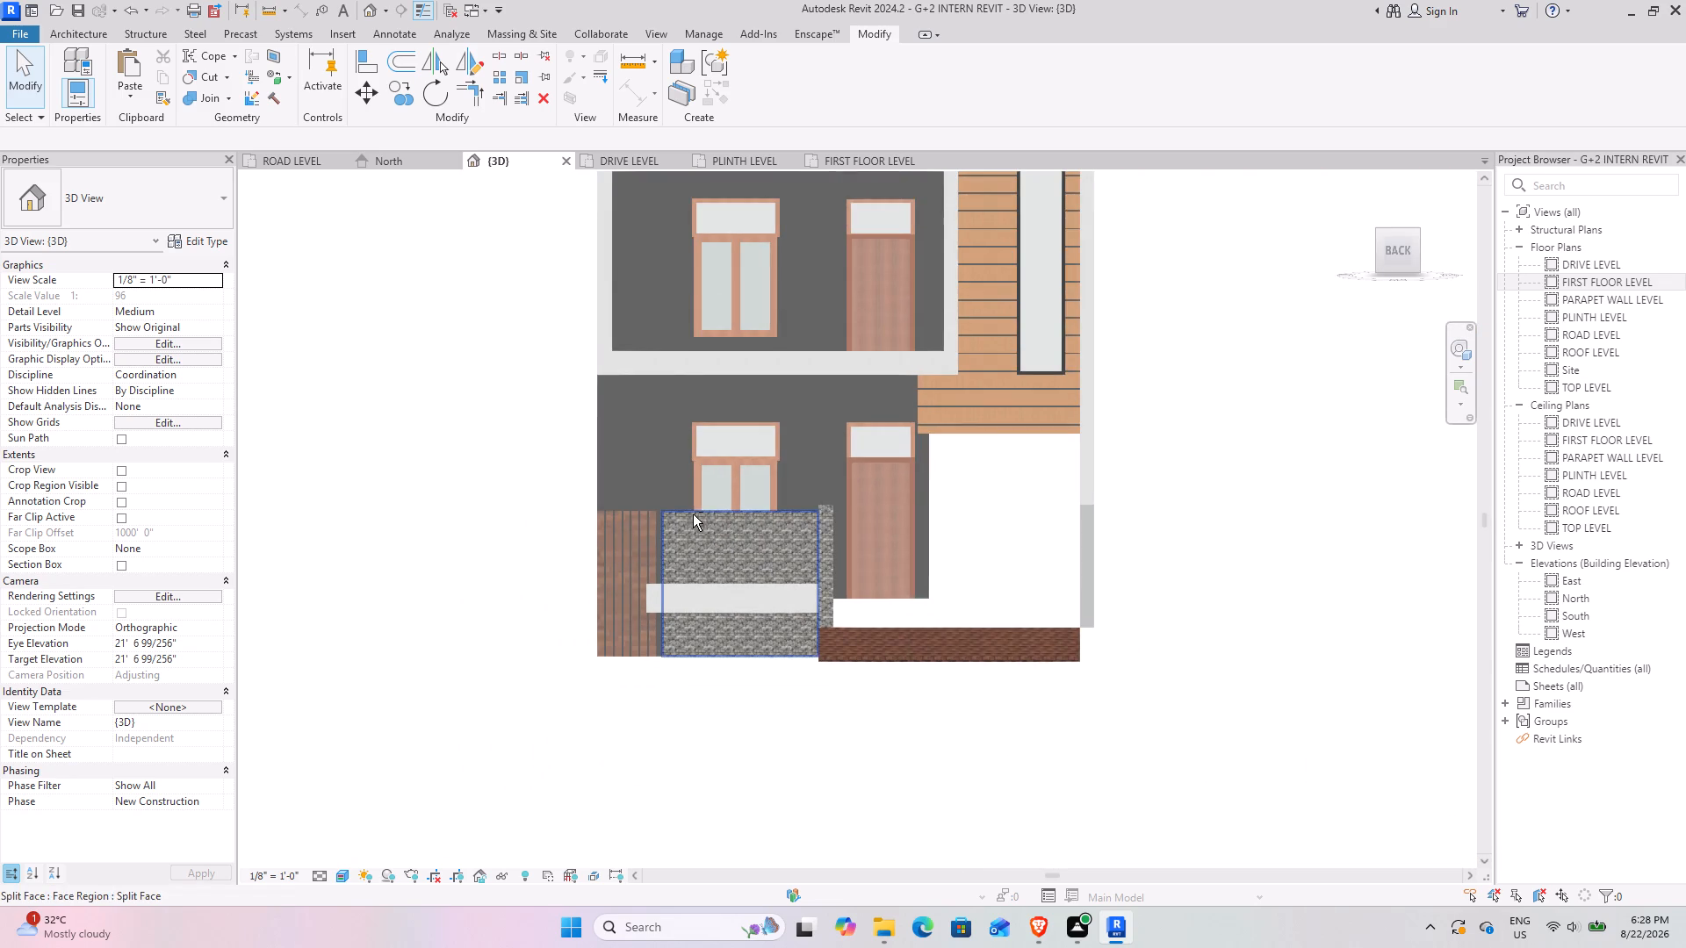
{"action": "middle_click_drag", "start_coordinate": [713, 514], "coordinate": [925, 513], "text": "shift"}
{"action": "scroll", "coordinate": [866, 523], "scroll_direction": "up", "scroll_amount": 7}
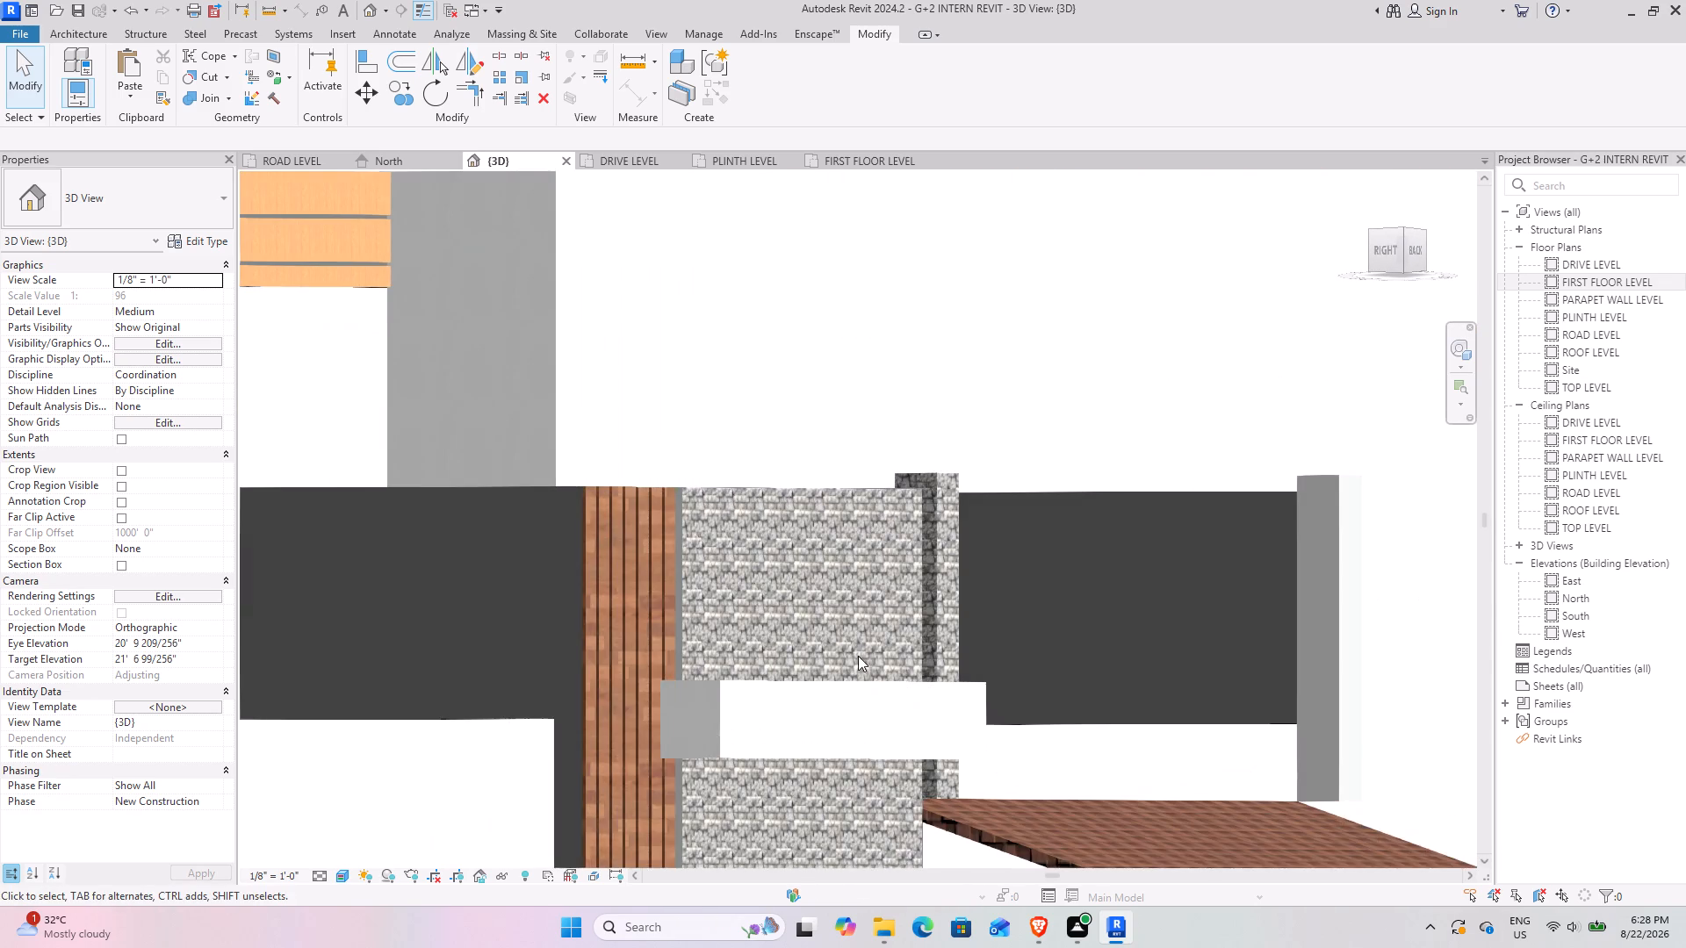
{"action": "middle_click_drag", "start_coordinate": [855, 654], "coordinate": [674, 623], "text": "shift"}
{"action": "middle_click_drag", "start_coordinate": [664, 628], "coordinate": [983, 485]}
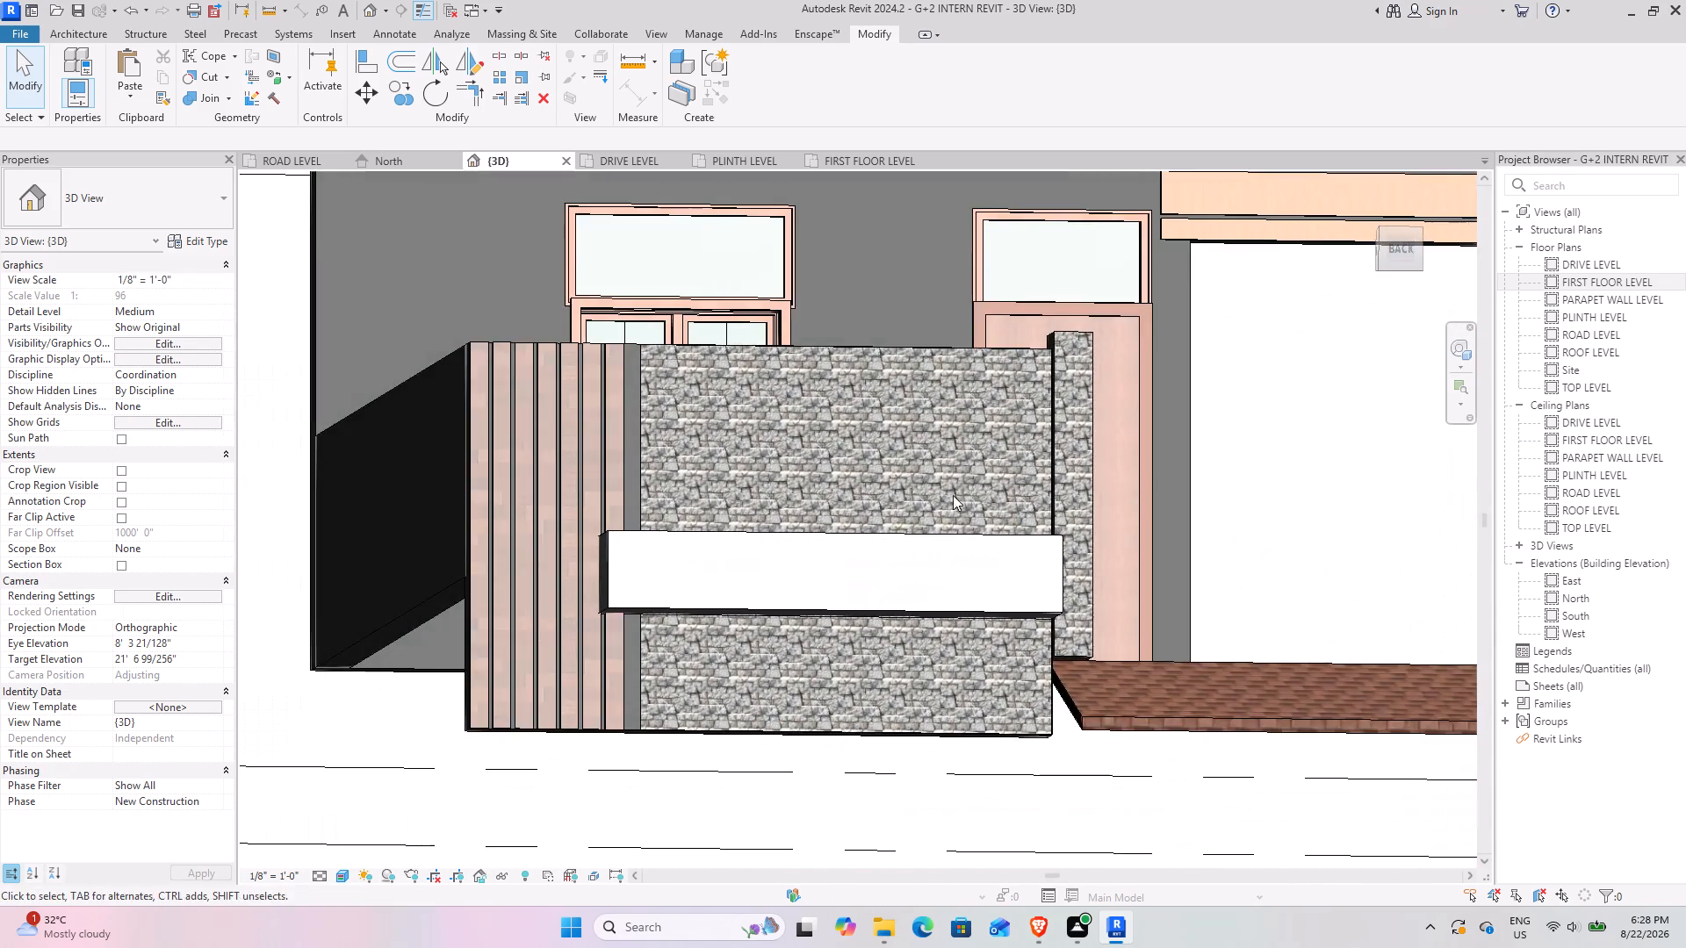
{"action": "middle_click_drag", "start_coordinate": [949, 495], "coordinate": [756, 624], "text": "shift"}
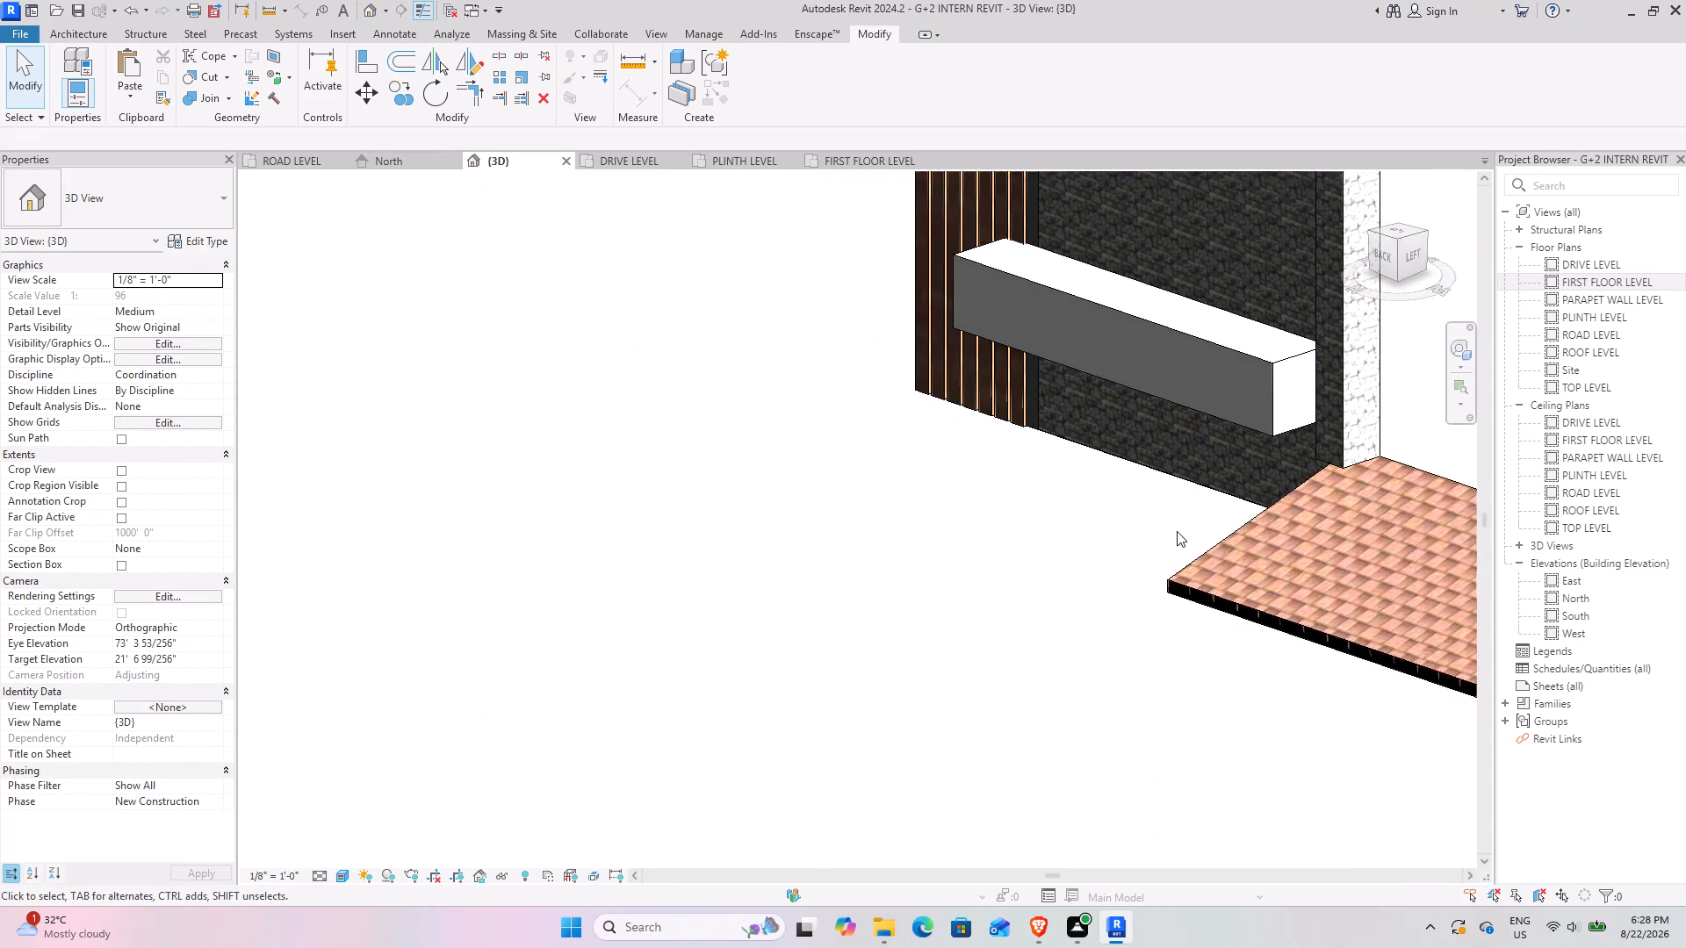
{"action": "middle_click_drag", "start_coordinate": [1175, 531], "coordinate": [1263, 624], "text": "shift"}
{"action": "middle_click_drag", "start_coordinate": [868, 545], "coordinate": [1059, 547], "text": "shift"}
{"action": "scroll", "coordinate": [698, 746], "scroll_direction": "up", "scroll_amount": 8}
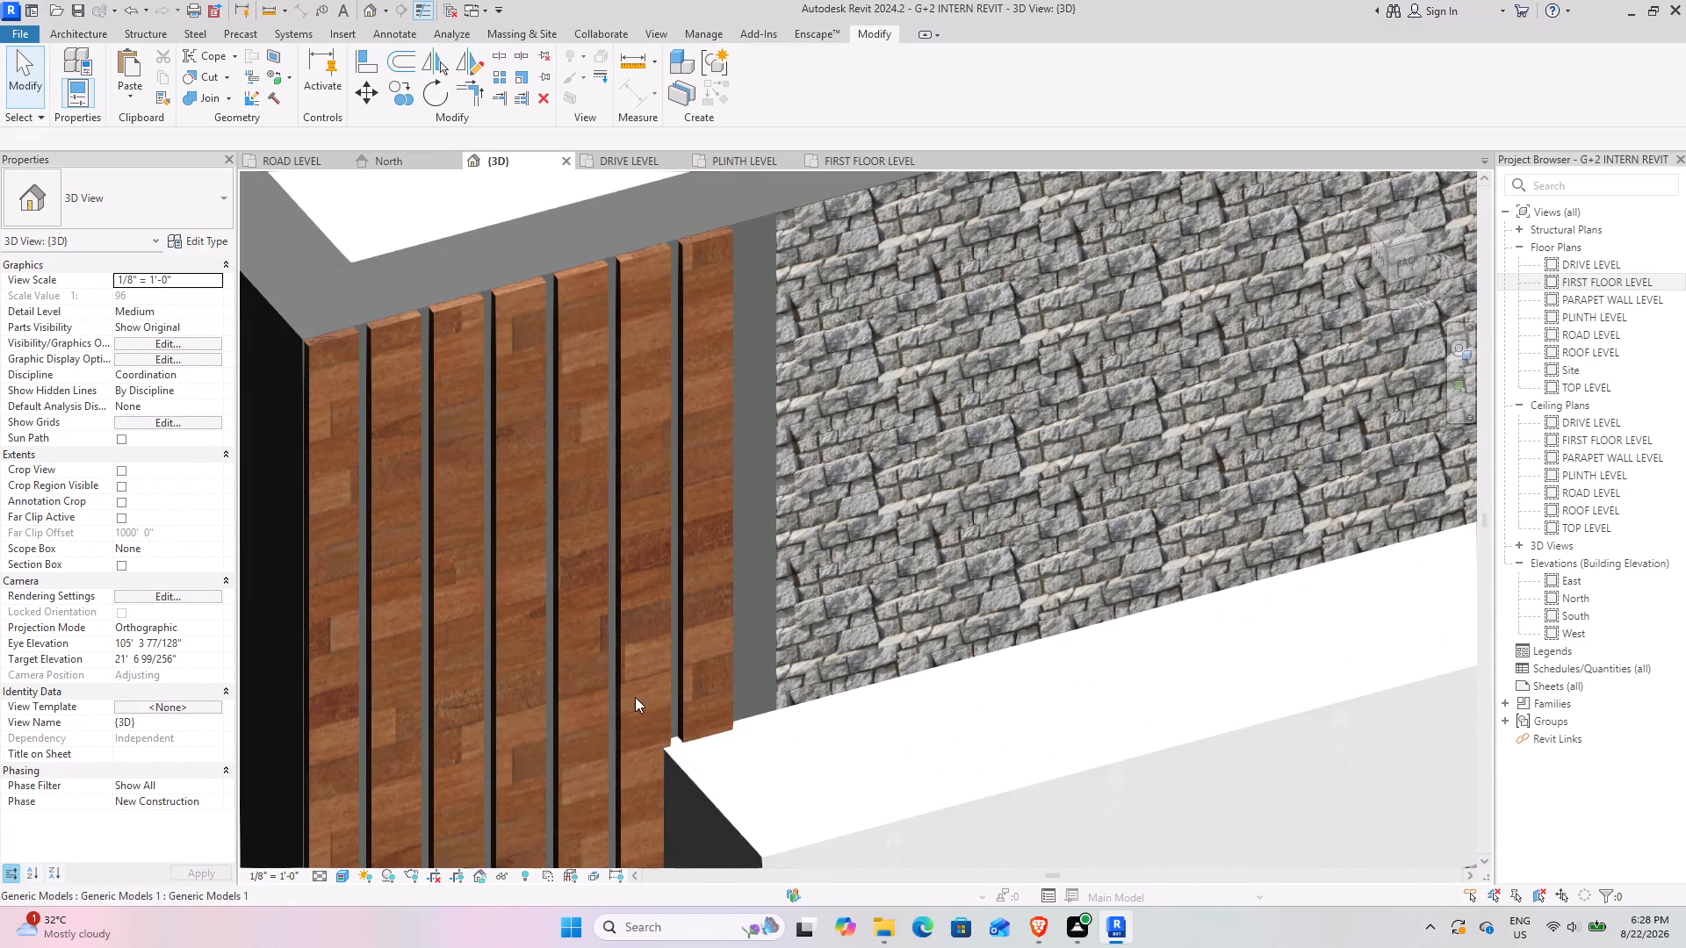
{"action": "middle_click_drag", "start_coordinate": [635, 693], "coordinate": [689, 643]}
{"action": "scroll", "coordinate": [1048, 565], "scroll_direction": "down", "scroll_amount": 4}
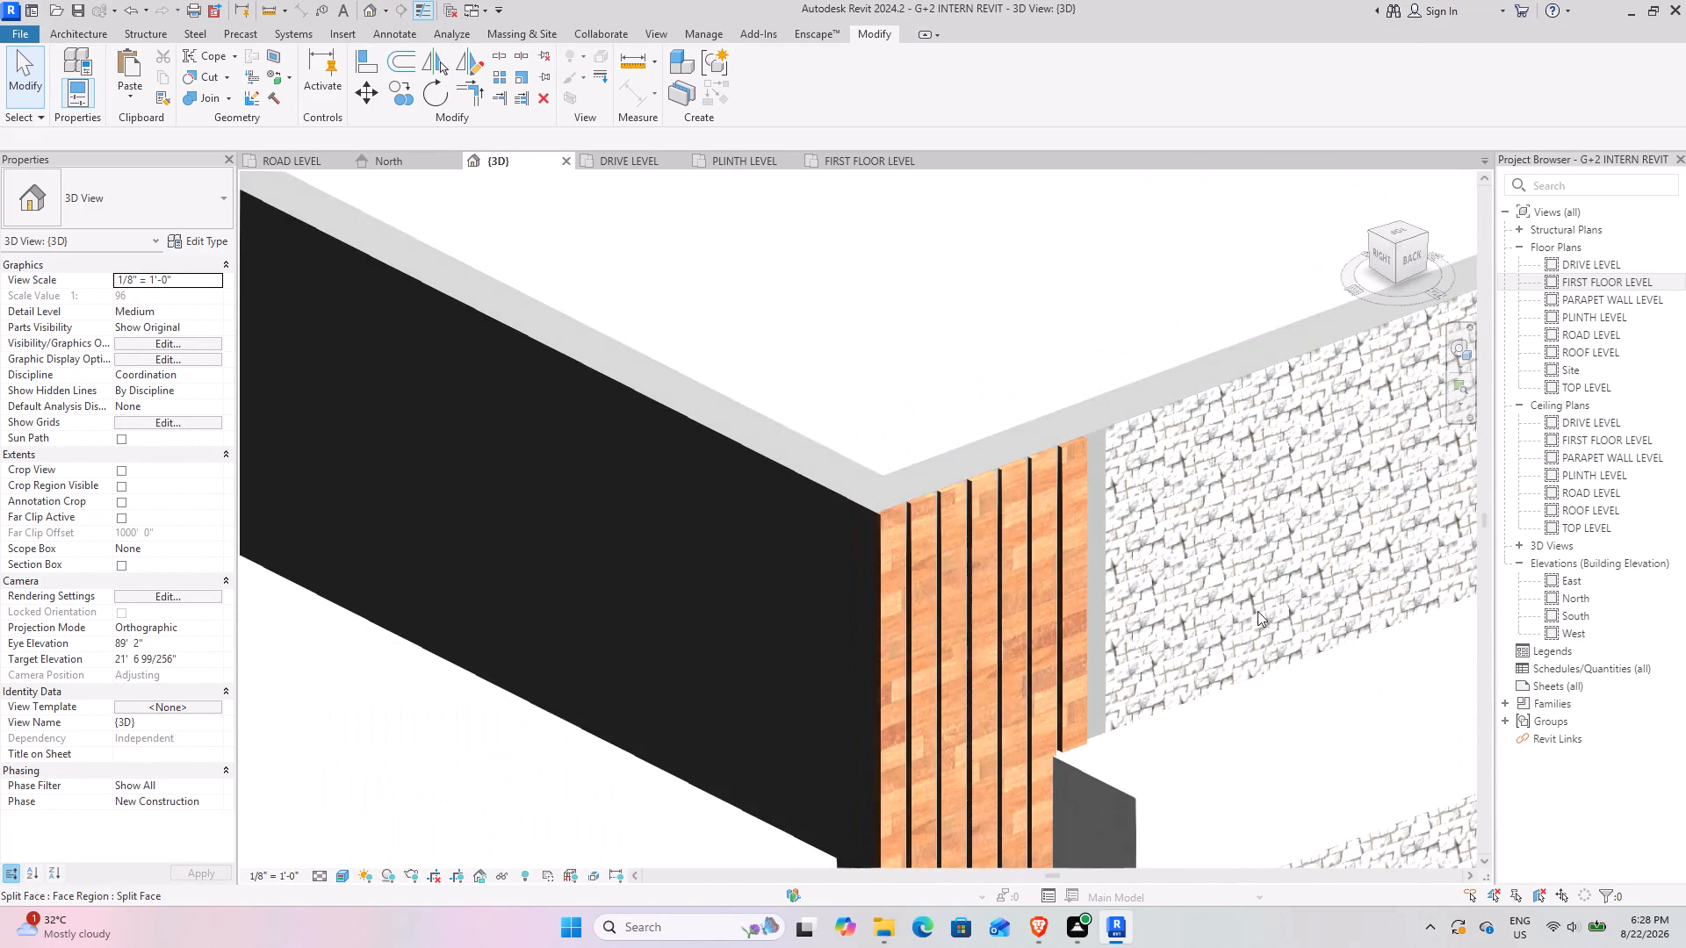
{"action": "middle_click_drag", "start_coordinate": [1247, 611], "coordinate": [1049, 526], "text": "shift"}
{"action": "scroll", "coordinate": [1048, 490], "scroll_direction": "down", "scroll_amount": 4}
{"action": "middle_click_drag", "start_coordinate": [1129, 478], "coordinate": [874, 599]}
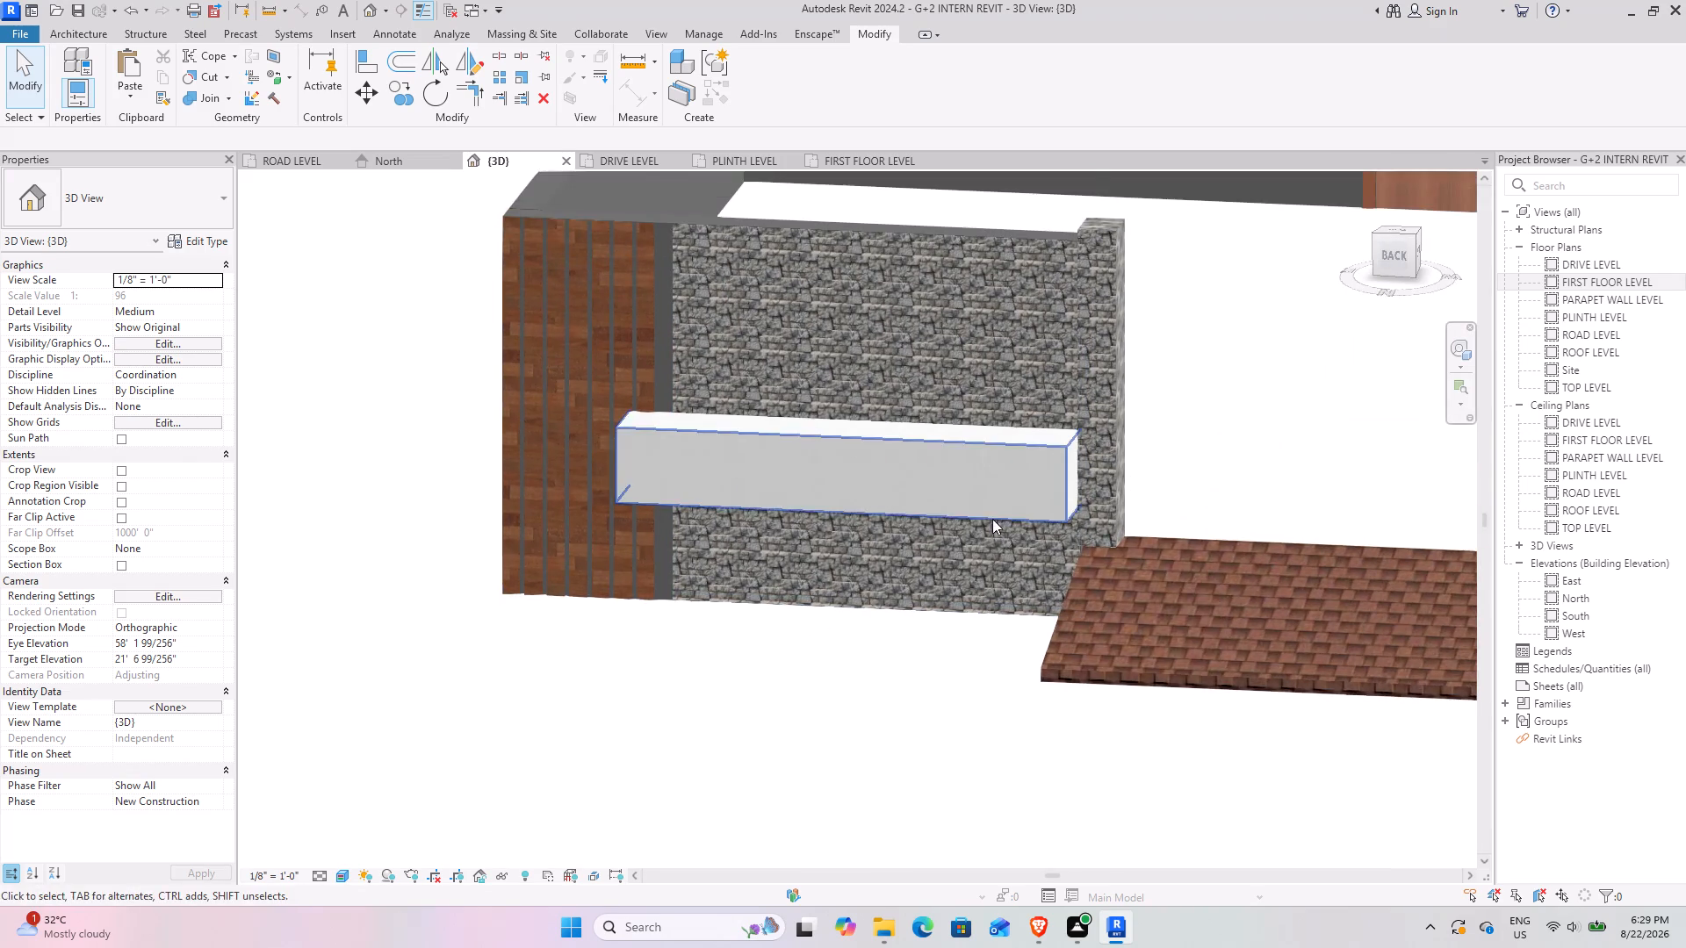
{"action": "middle_click_drag", "start_coordinate": [983, 519], "coordinate": [872, 540]}
{"action": "middle_click_drag", "start_coordinate": [1262, 422], "coordinate": [972, 537]}
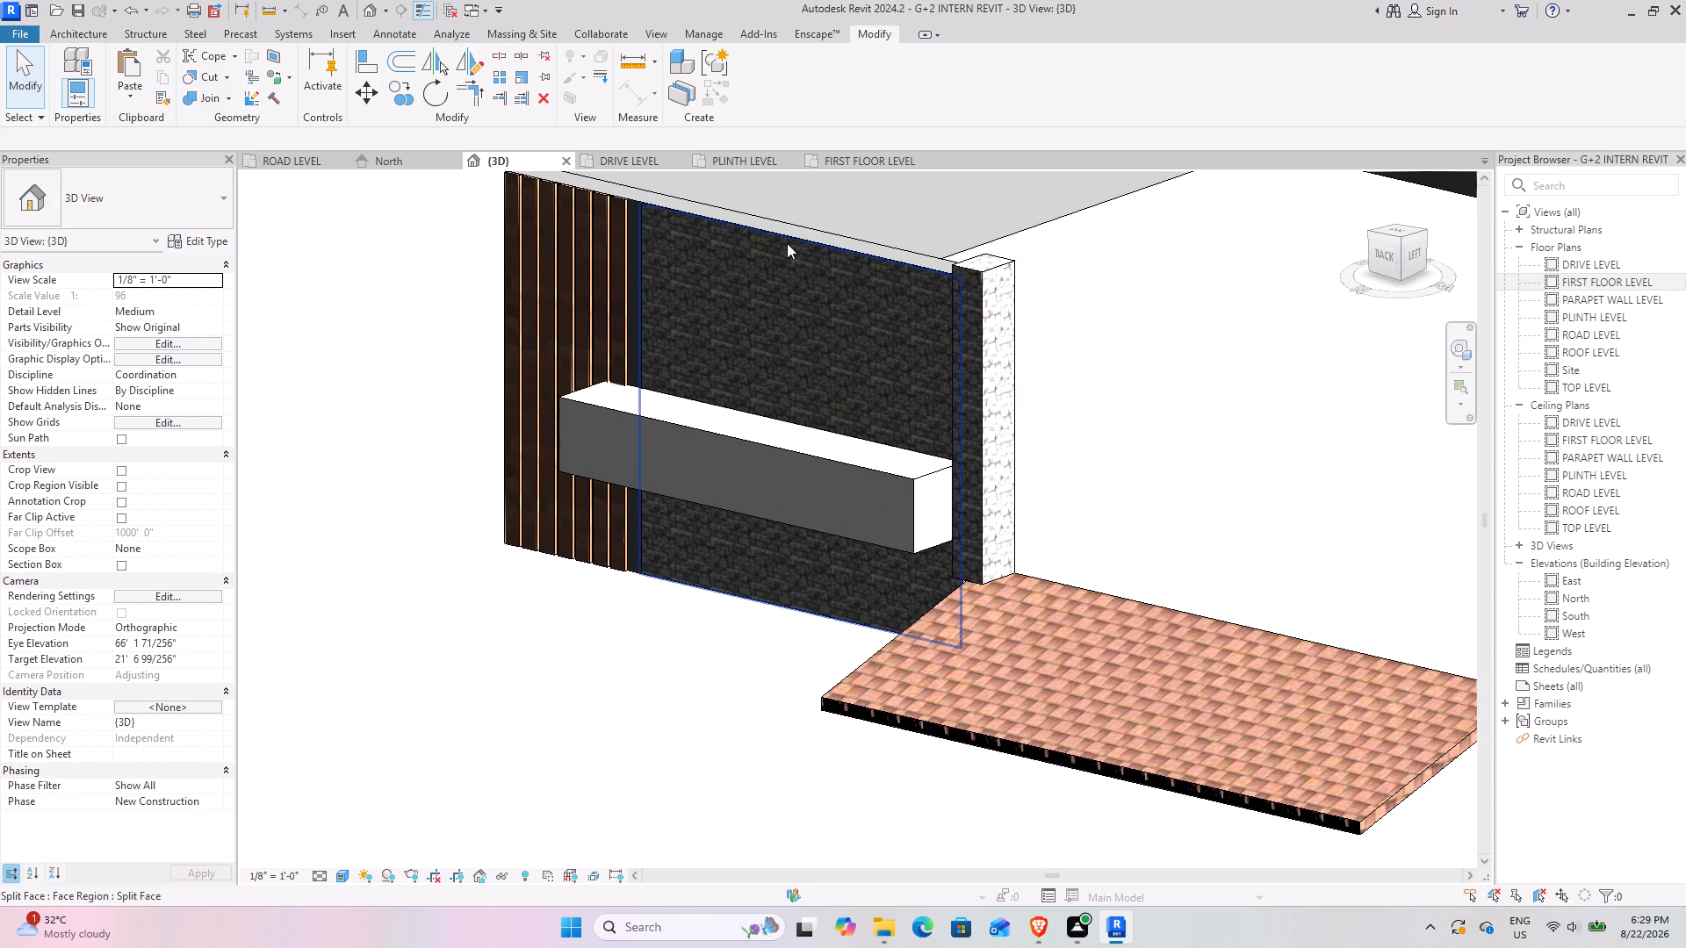
{"action": "scroll", "coordinate": [769, 232], "scroll_direction": "up", "scroll_amount": 12}
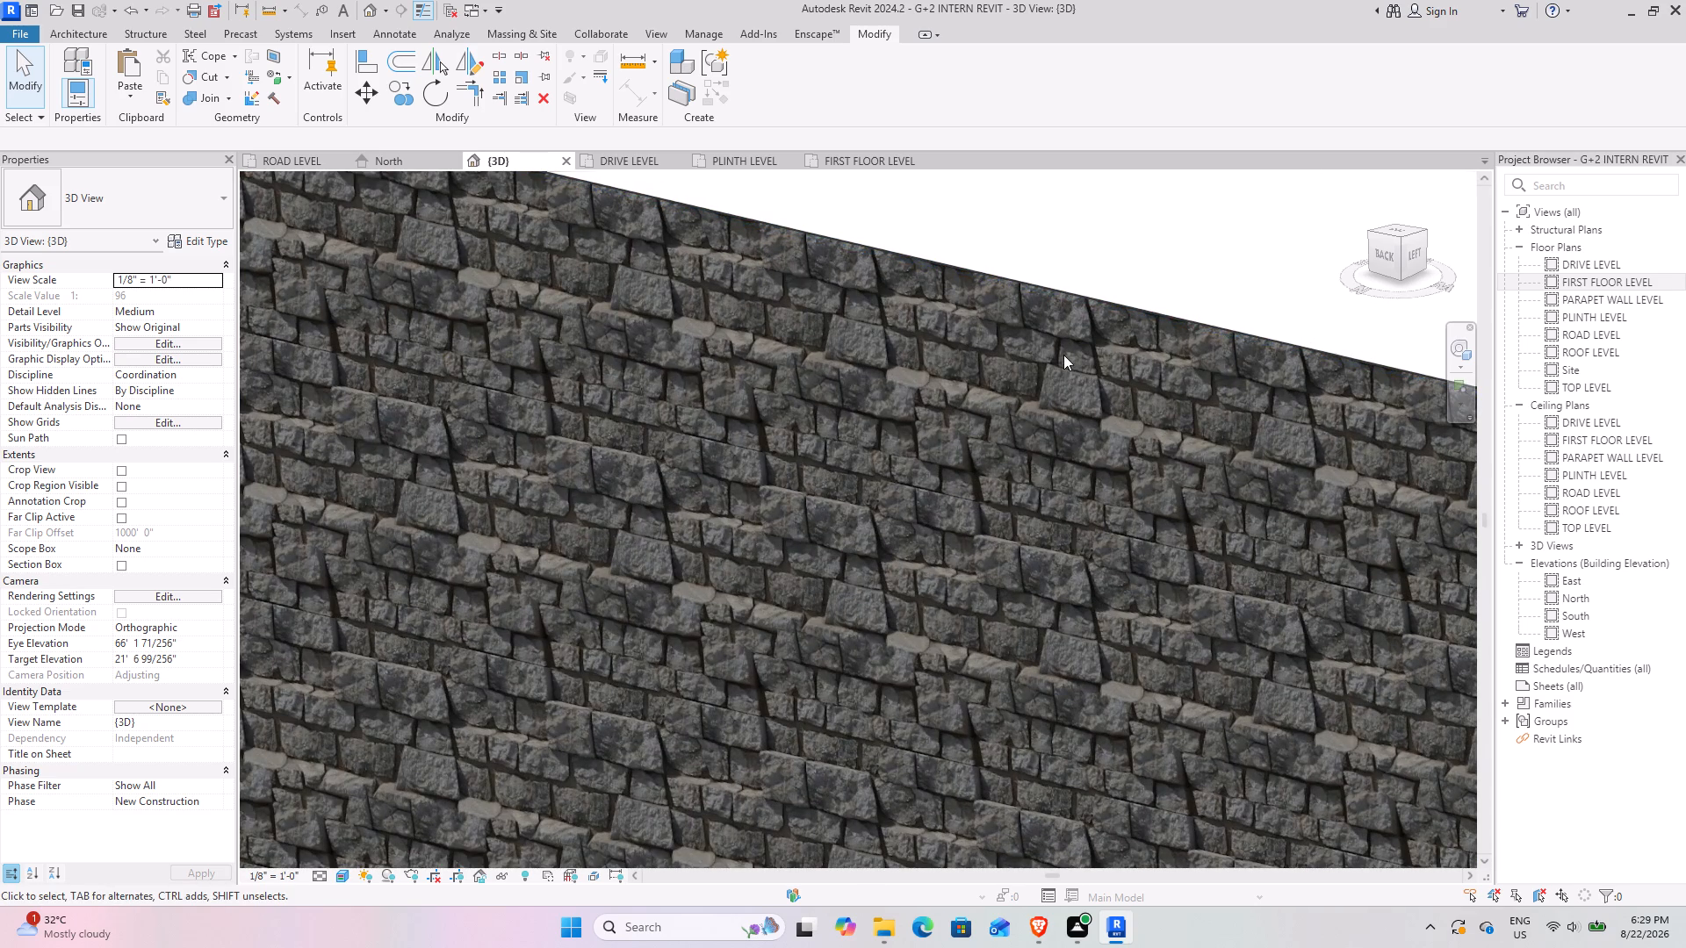
{"action": "scroll", "coordinate": [1017, 440], "scroll_direction": "down", "scroll_amount": 3}
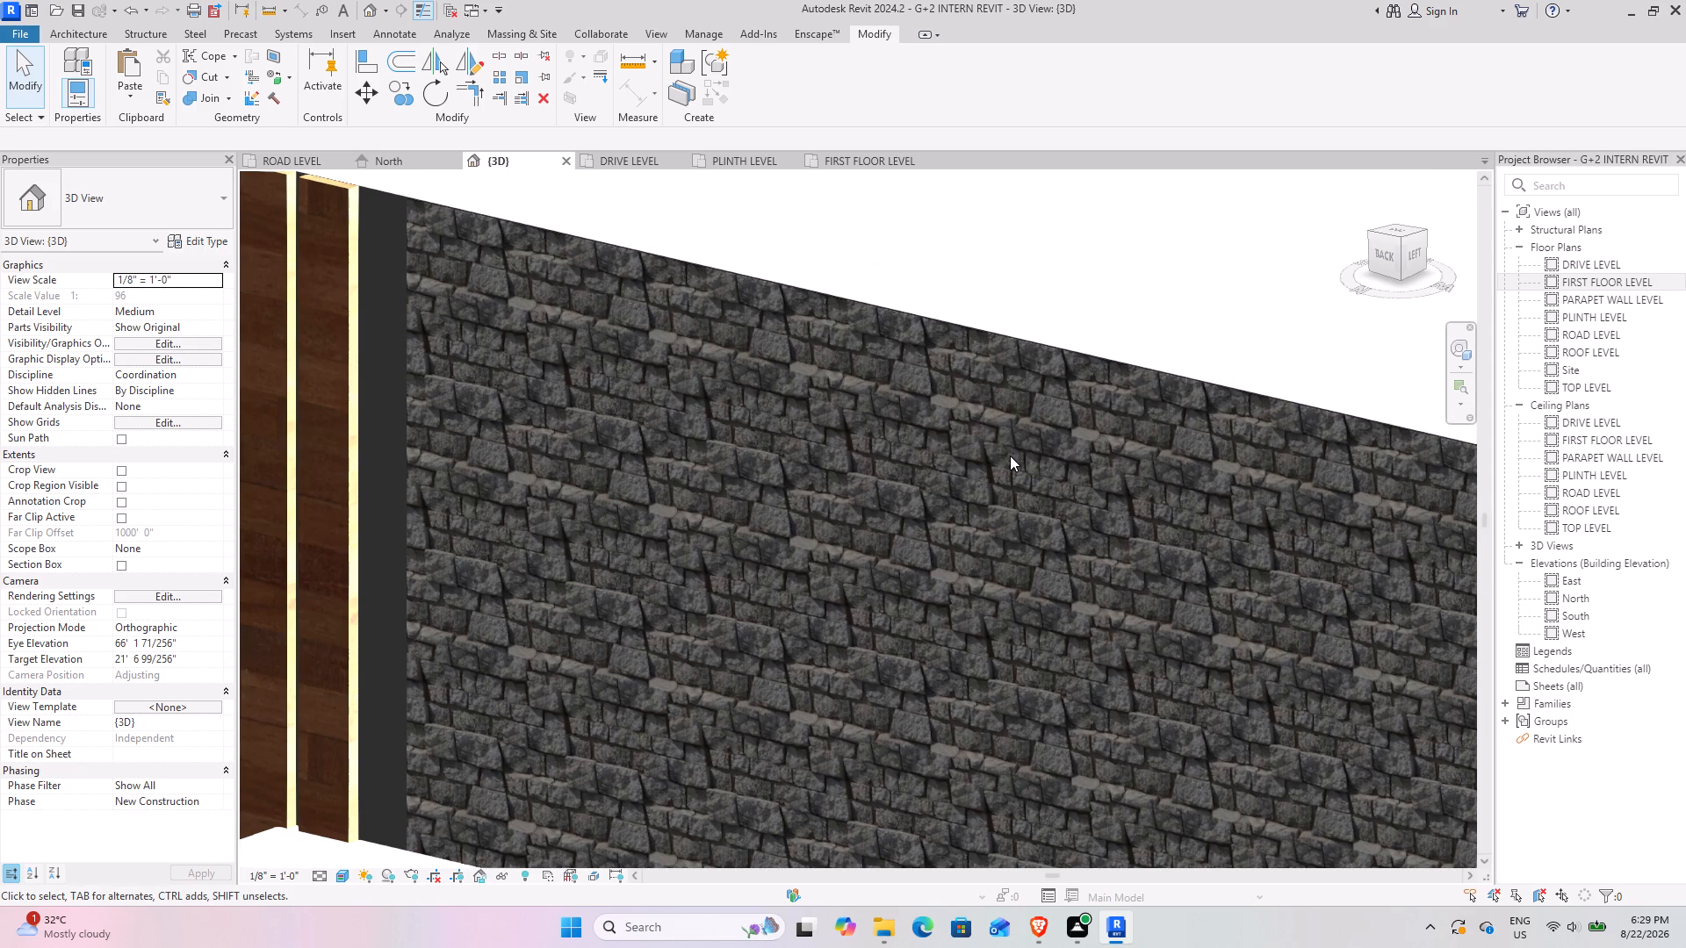
{"action": "scroll", "coordinate": [930, 485], "scroll_direction": "down", "scroll_amount": 8}
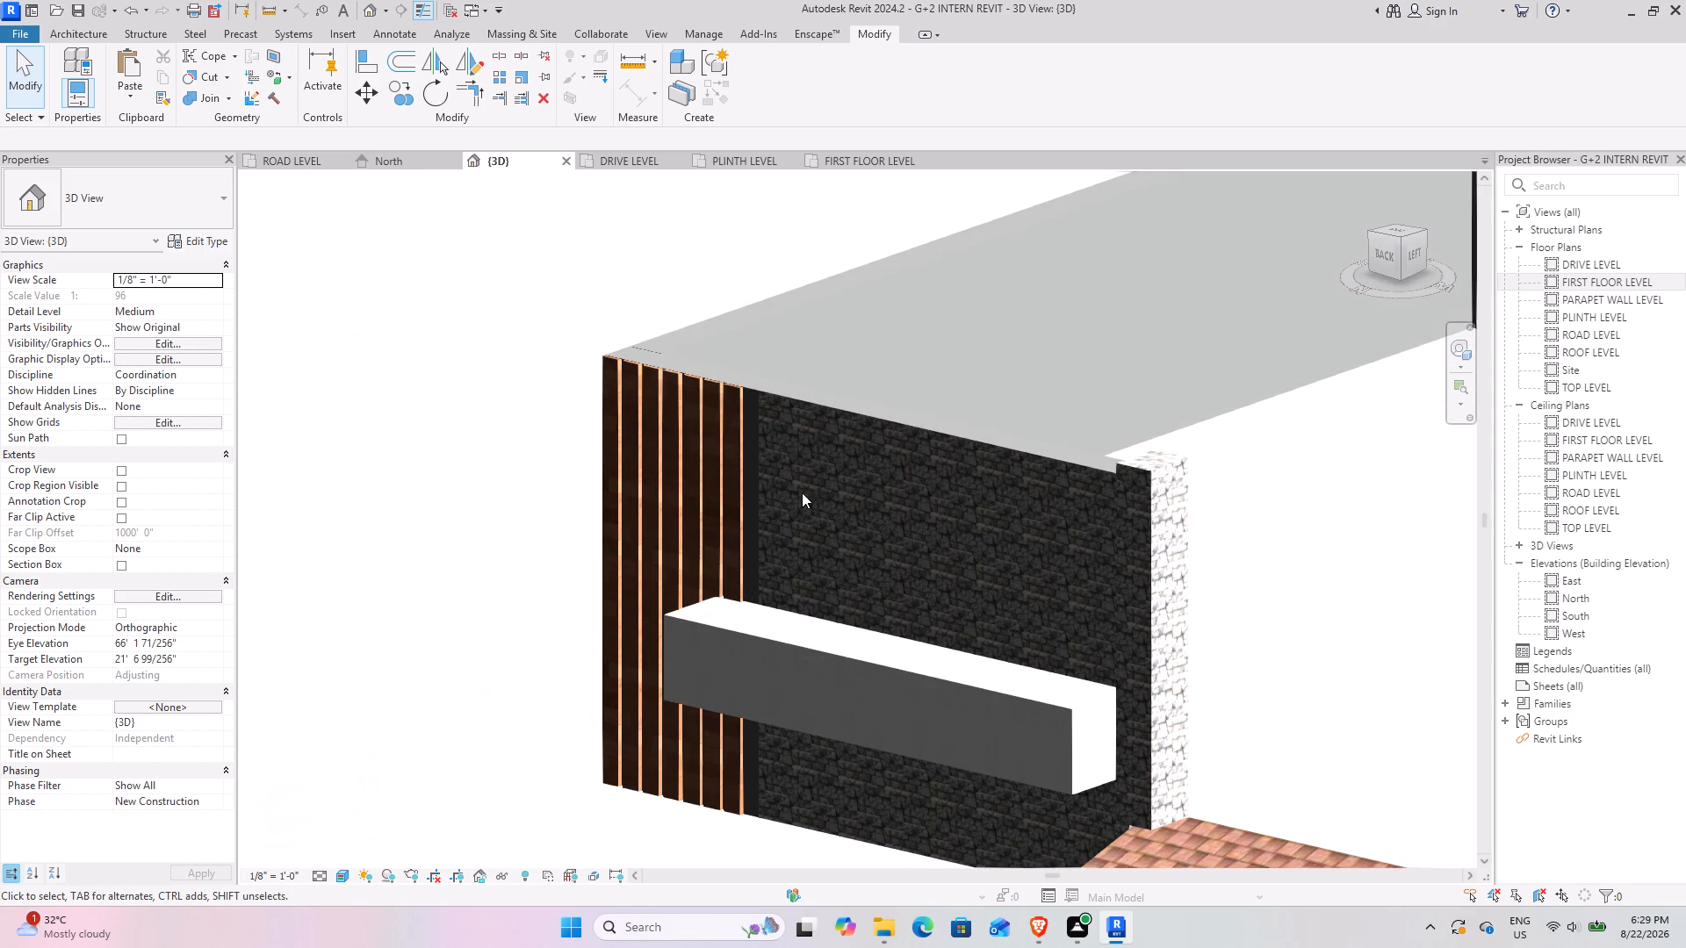
Examine the stone compound wall panel, its projecting band, the adjoining gate pillar and the entrance ramp from below, the side and the front.
{"action": "middle_click_drag", "start_coordinate": [820, 621], "coordinate": [949, 549], "text": "shift"}
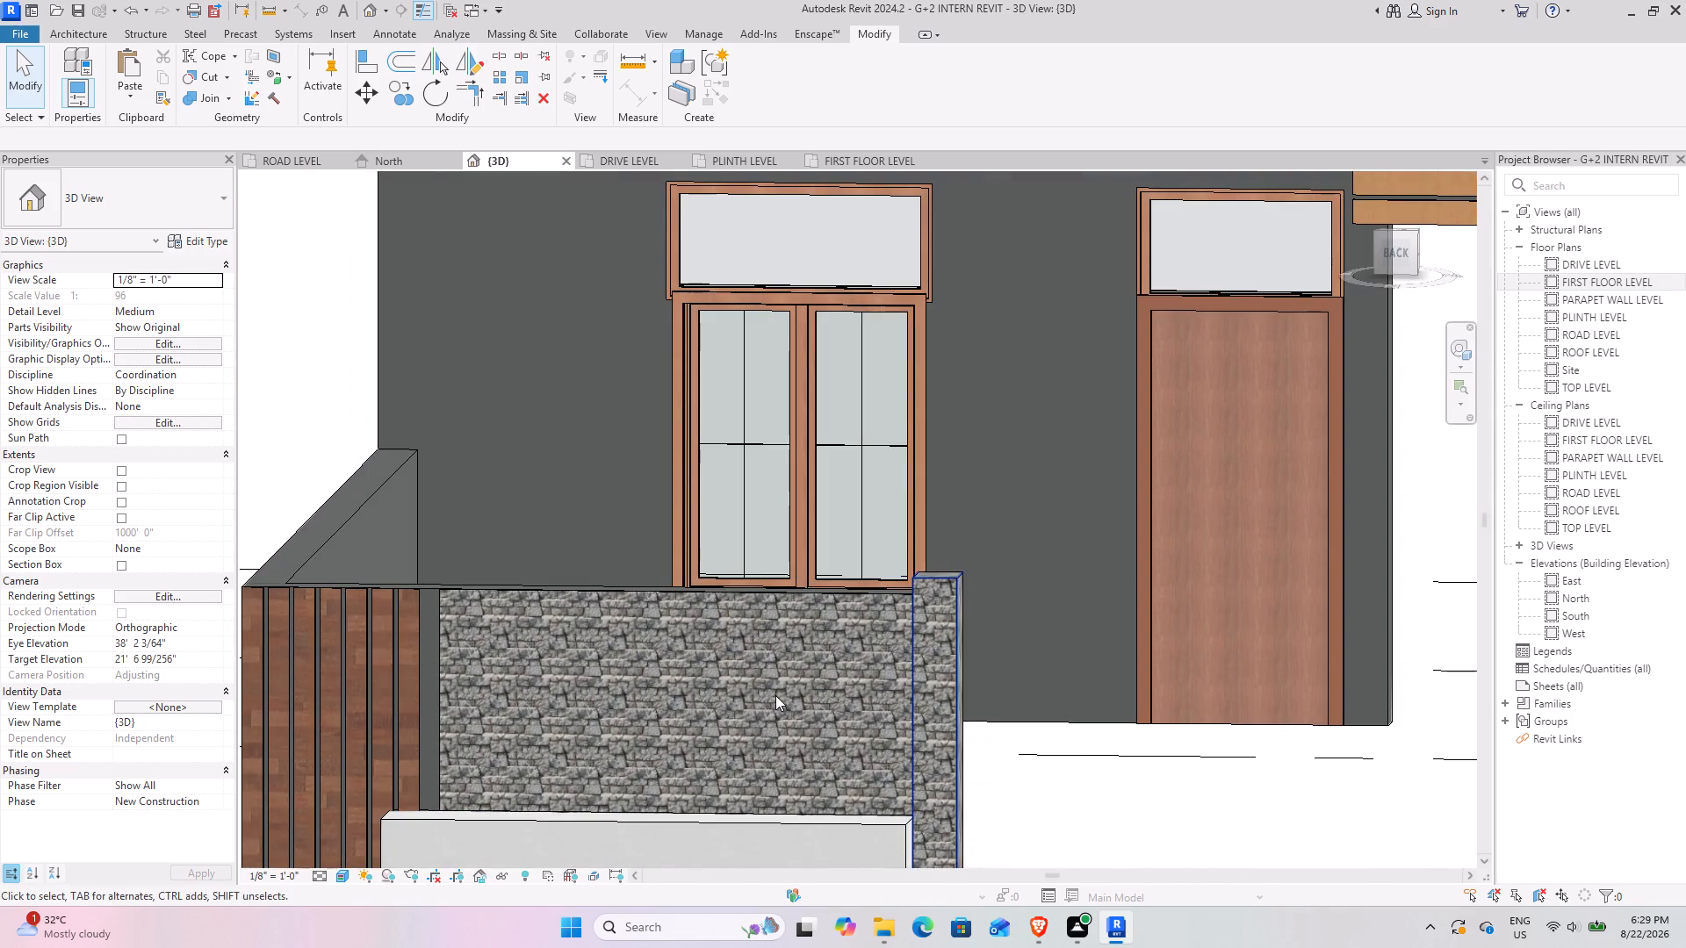
{"action": "middle_click_drag", "start_coordinate": [778, 676], "coordinate": [931, 287], "text": "shift"}
{"action": "middle_click_drag", "start_coordinate": [882, 301], "coordinate": [715, 378], "text": "shift"}
{"action": "middle_click_drag", "start_coordinate": [701, 384], "coordinate": [670, 401], "text": "shift"}
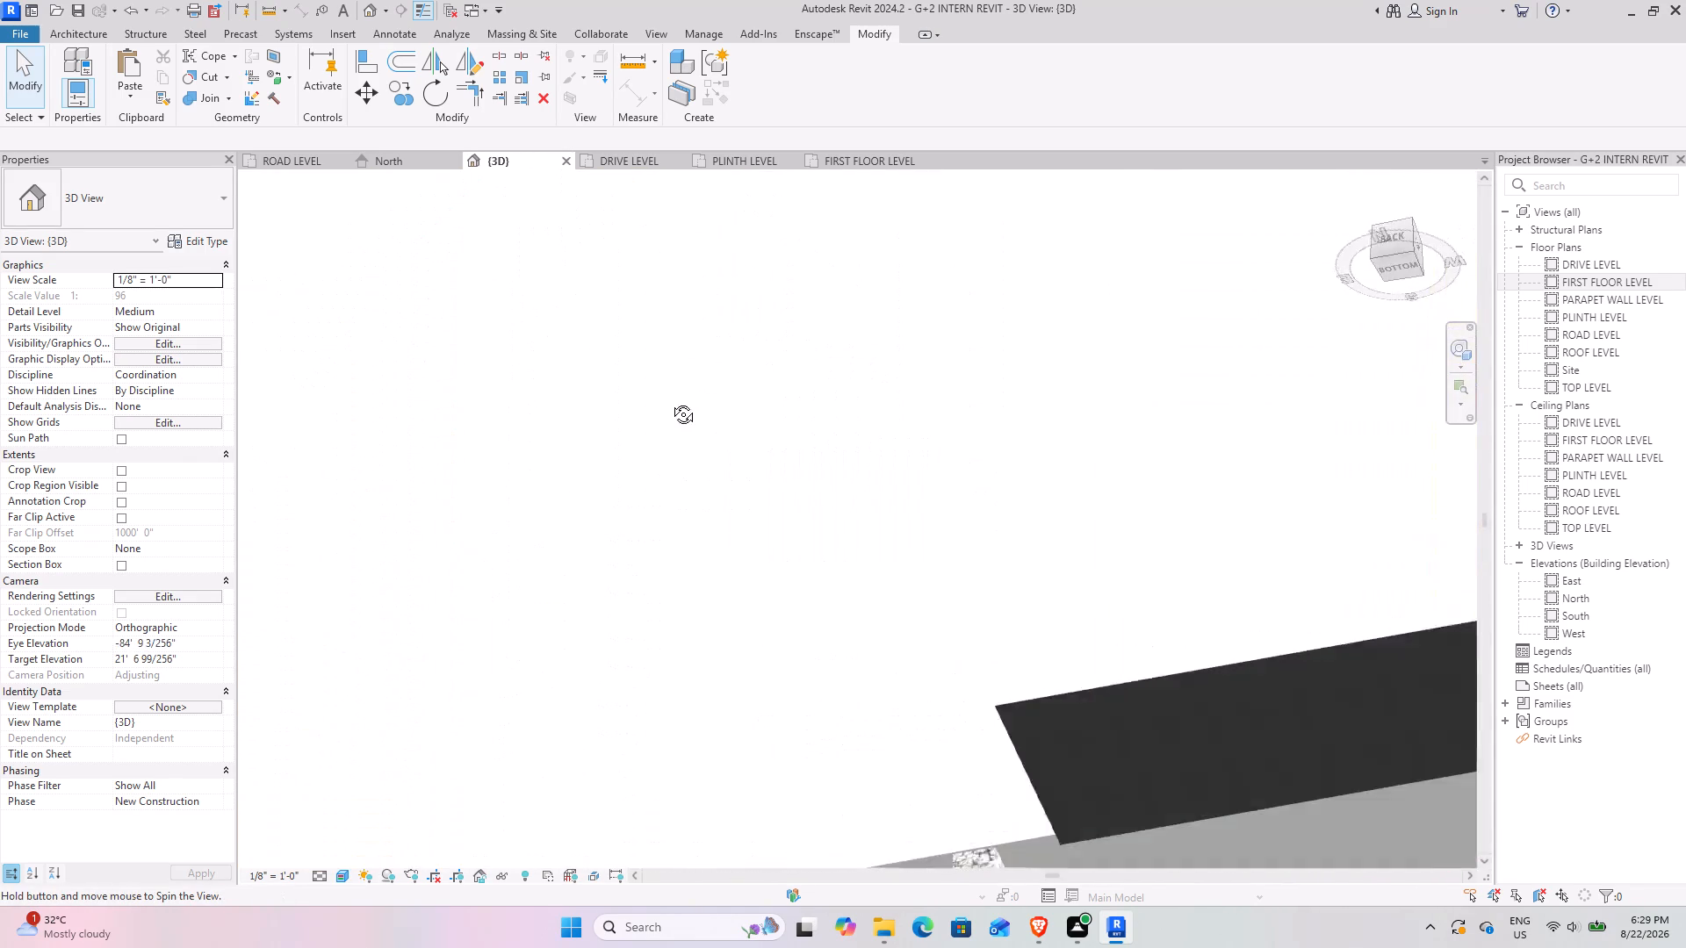
{"action": "middle_click_drag", "start_coordinate": [670, 401], "coordinate": [667, 411], "text": "shift"}
{"action": "middle_click_drag", "start_coordinate": [750, 624], "coordinate": [773, 219]}
{"action": "middle_click_drag", "start_coordinate": [785, 571], "coordinate": [878, 397], "text": "shift"}
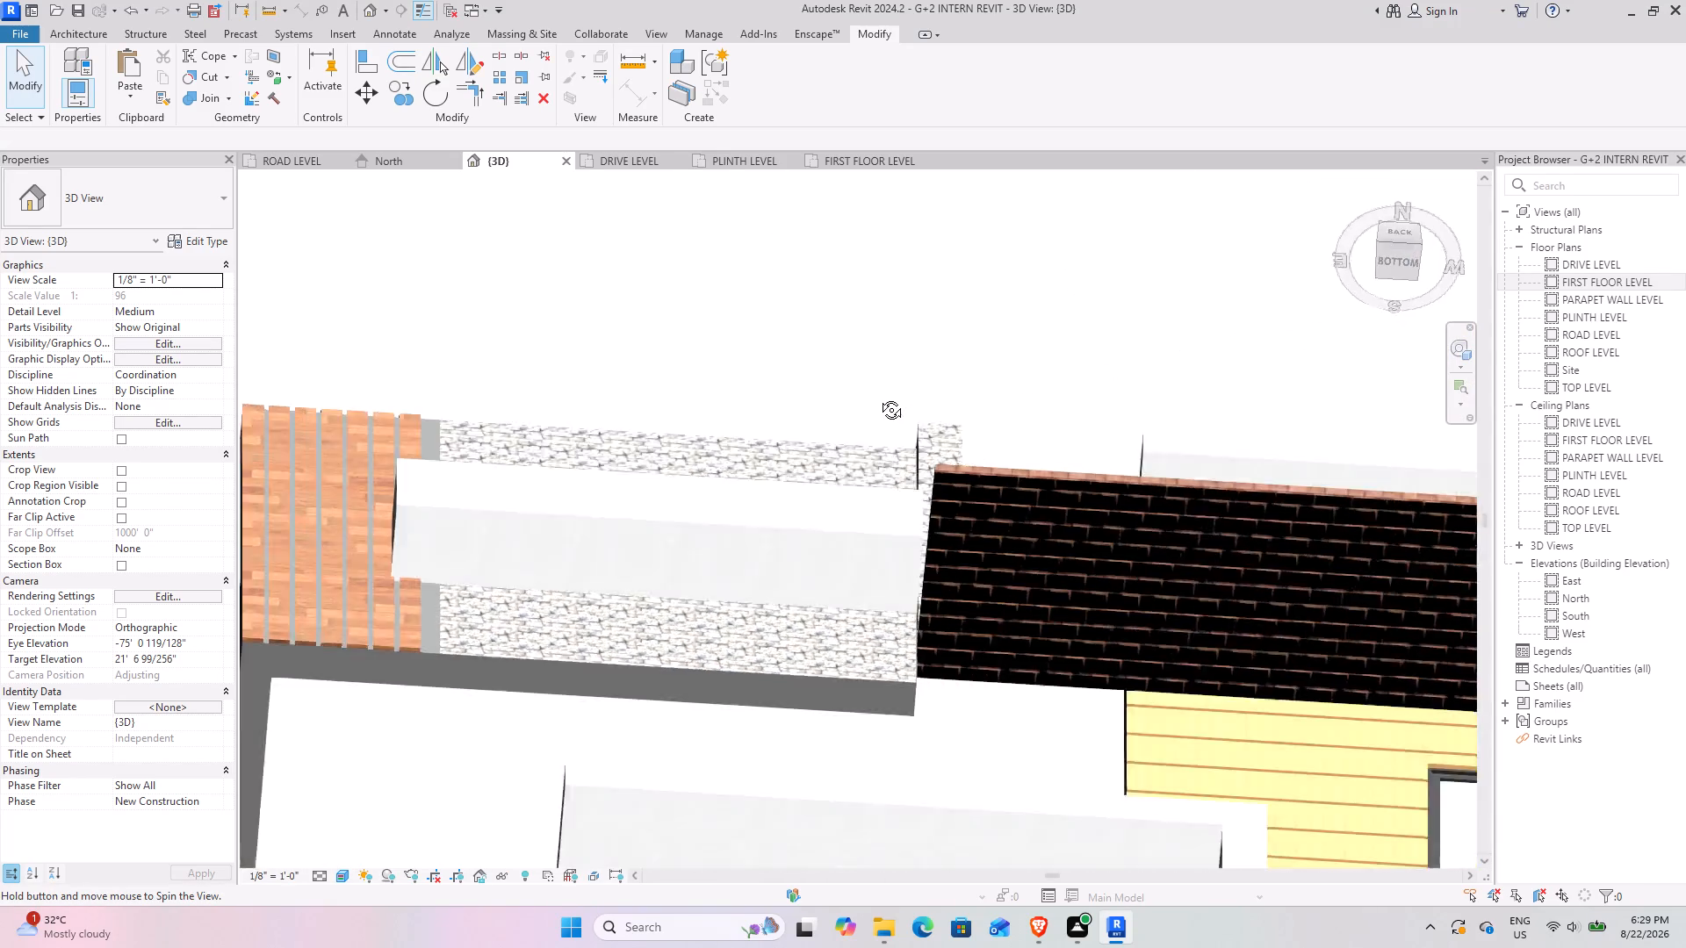
{"action": "middle_click_drag", "start_coordinate": [878, 397], "coordinate": [1109, 609], "text": "shift"}
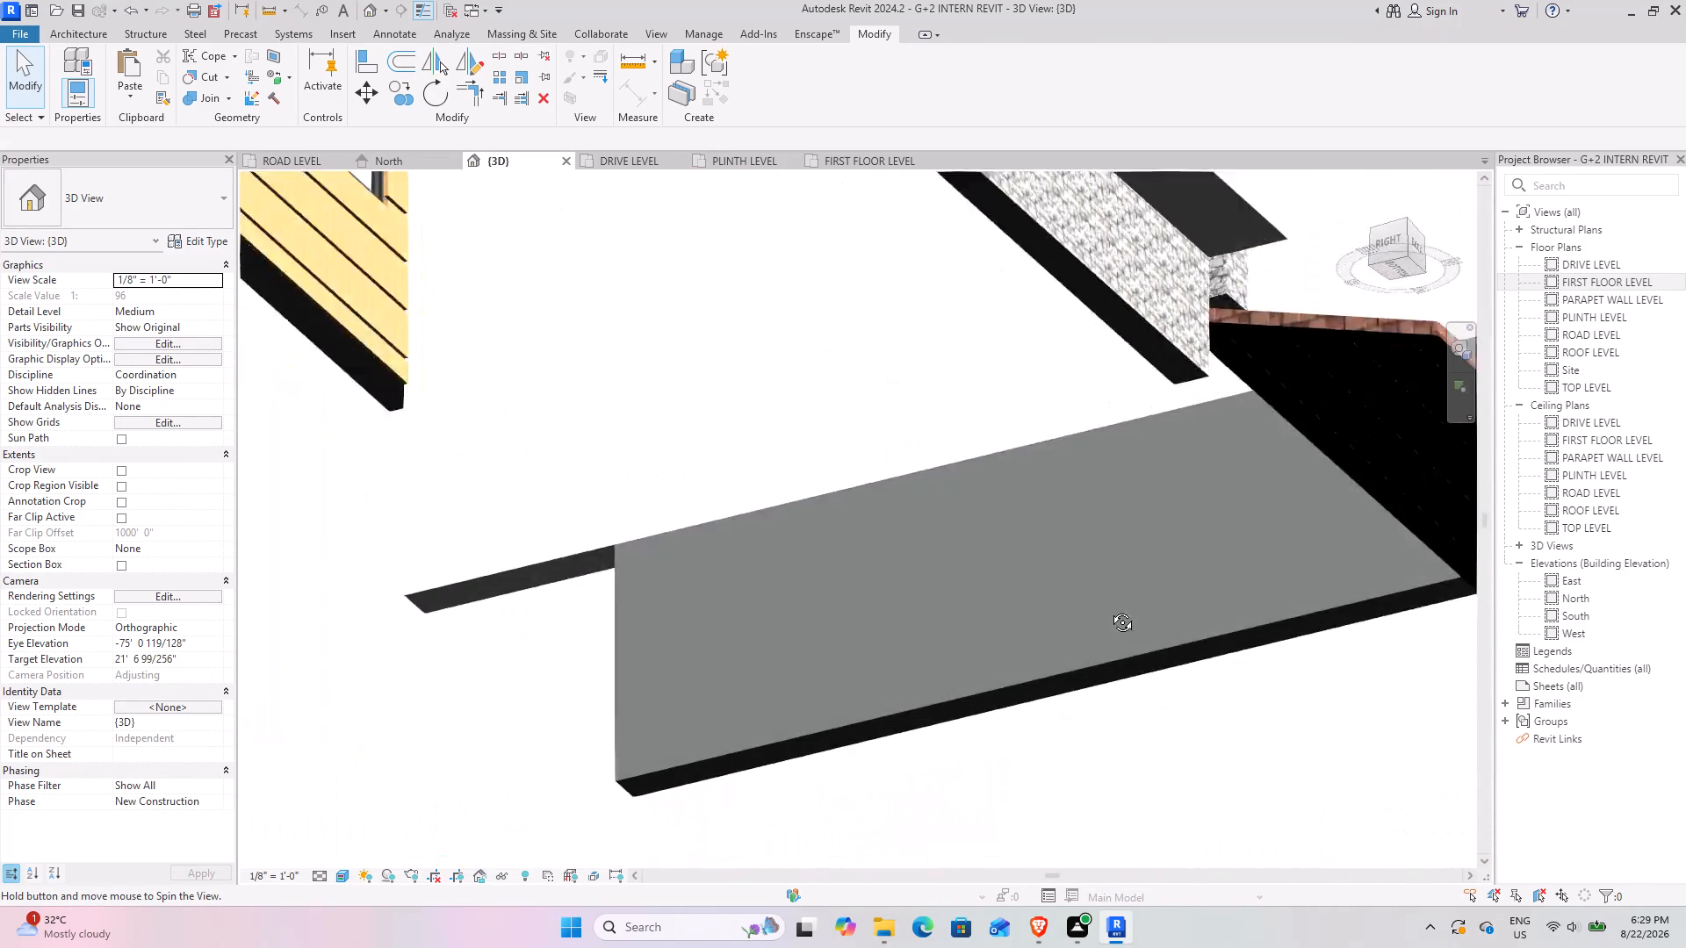
{"action": "middle_click_drag", "start_coordinate": [1109, 609], "coordinate": [1038, 383], "text": "shift"}
{"action": "middle_click_drag", "start_coordinate": [900, 571], "coordinate": [965, 525], "text": "shift"}
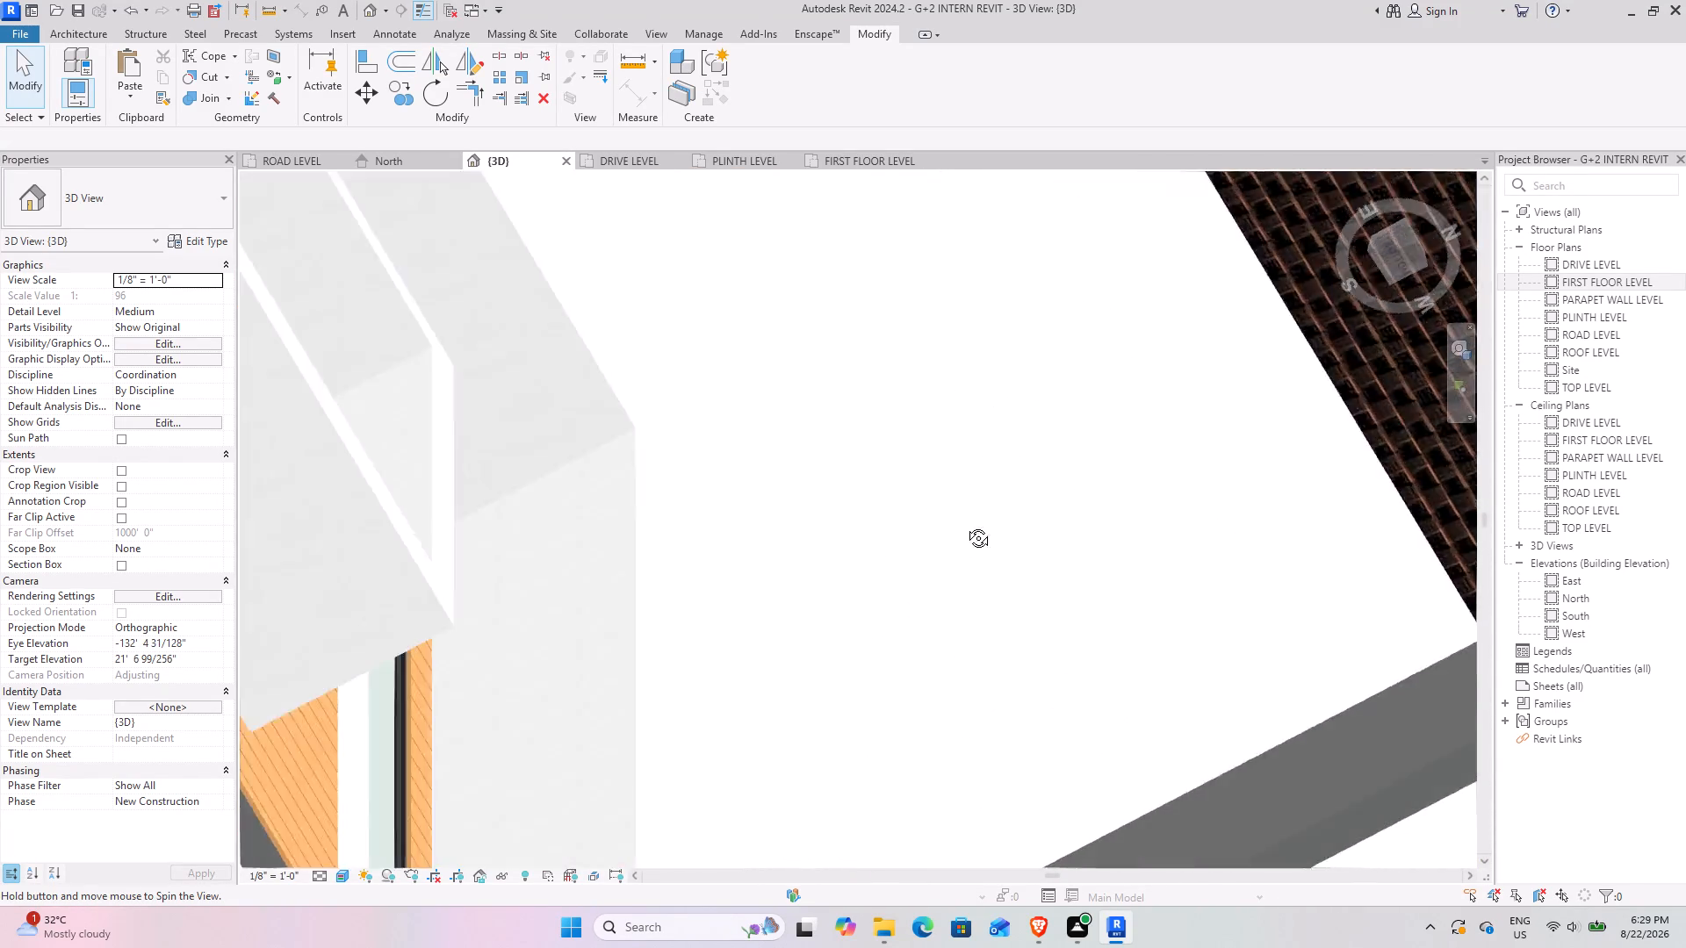
{"action": "middle_click_drag", "start_coordinate": [965, 525], "coordinate": [759, 724], "text": "shift"}
{"action": "middle_click_drag", "start_coordinate": [890, 549], "coordinate": [886, 549], "text": "shift"}
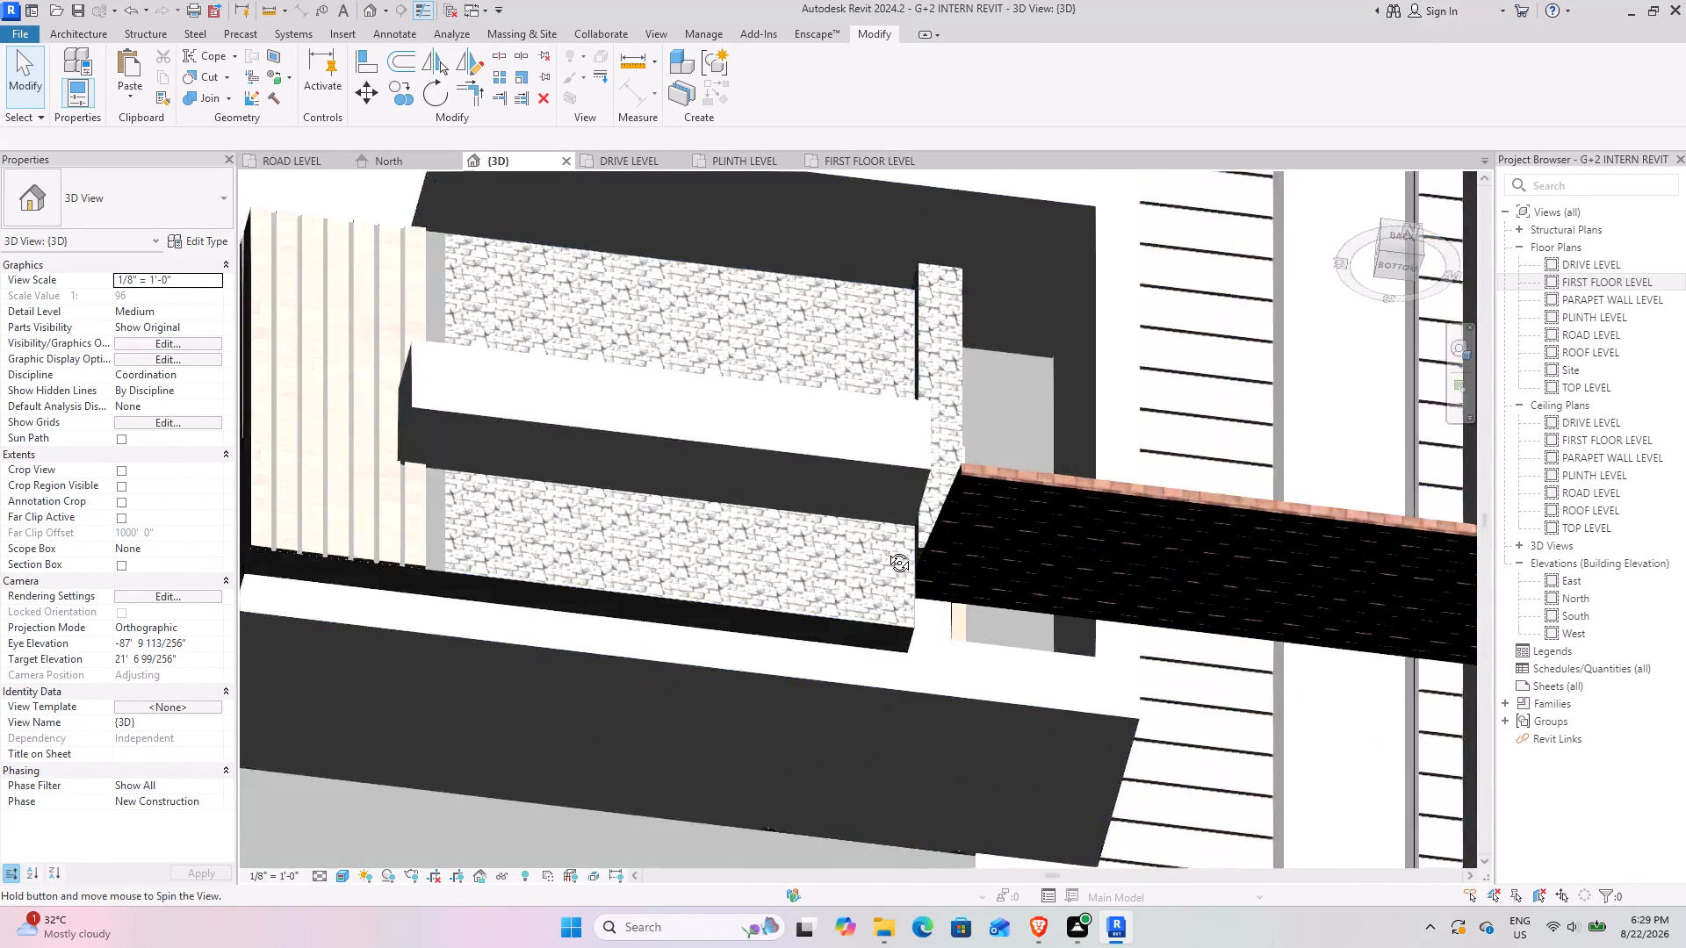
{"action": "middle_click_drag", "start_coordinate": [886, 549], "coordinate": [768, 728], "text": "shift"}
{"action": "scroll", "coordinate": [976, 449], "scroll_direction": "up", "scroll_amount": 3}
{"action": "middle_click_drag", "start_coordinate": [957, 489], "coordinate": [964, 610]}
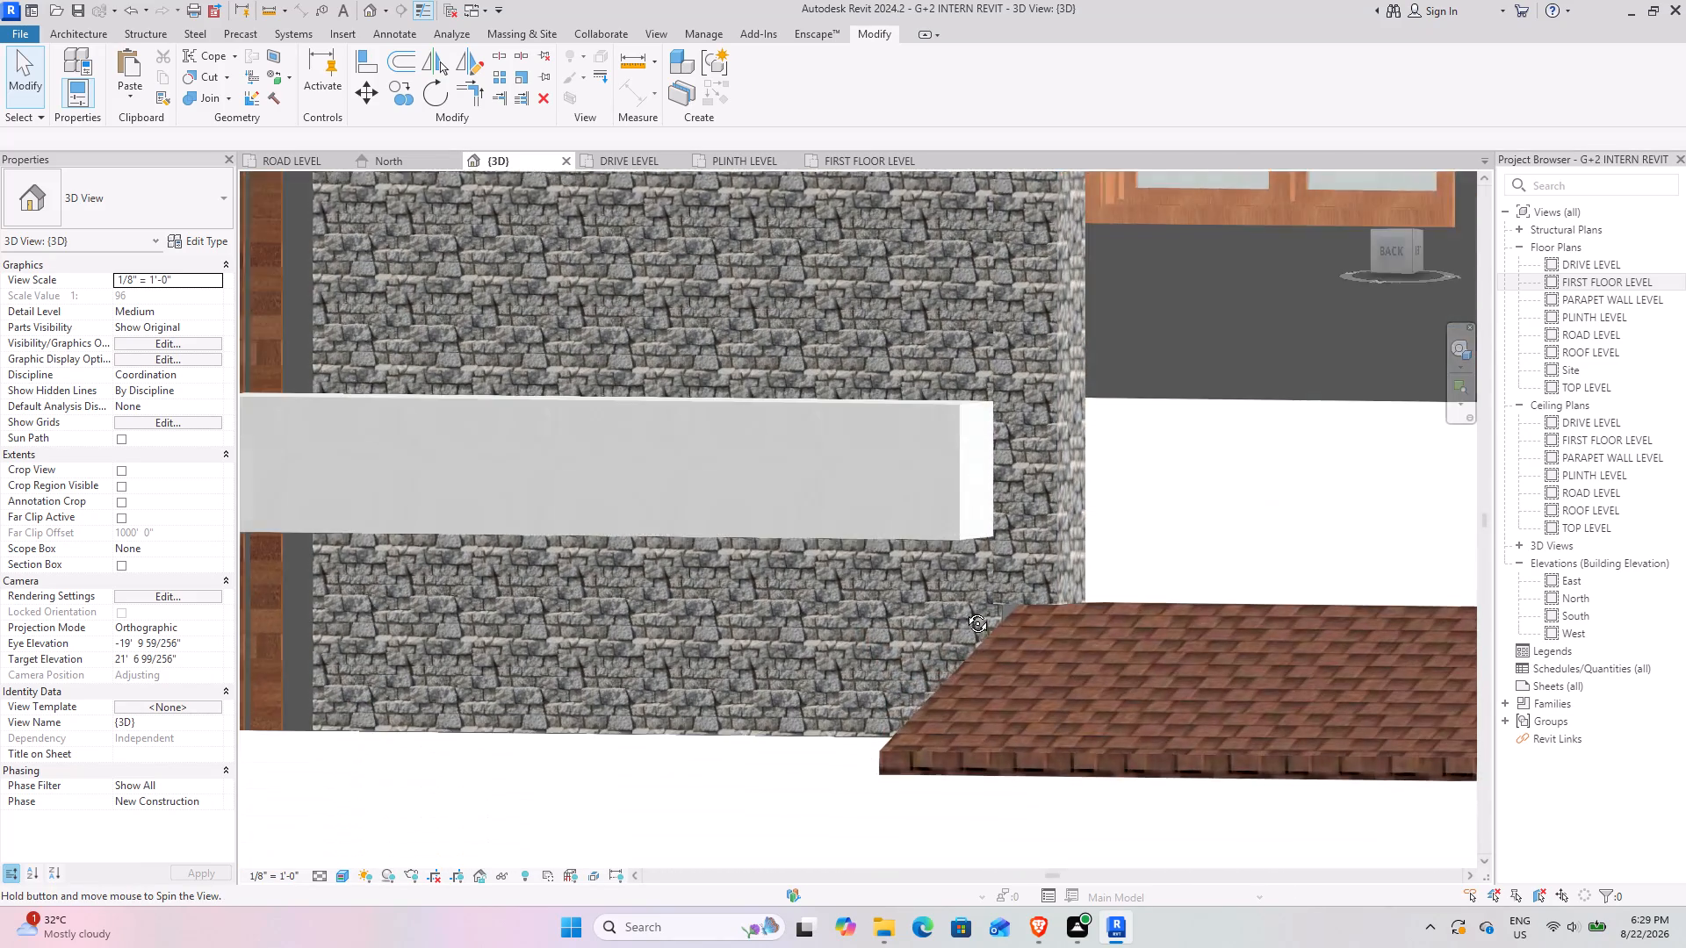
{"action": "middle_click_drag", "start_coordinate": [964, 610], "coordinate": [962, 628]}
{"action": "middle_click_drag", "start_coordinate": [966, 627], "coordinate": [1044, 583], "text": "shift"}
{"action": "scroll", "coordinate": [968, 584], "scroll_direction": "down", "scroll_amount": 3}
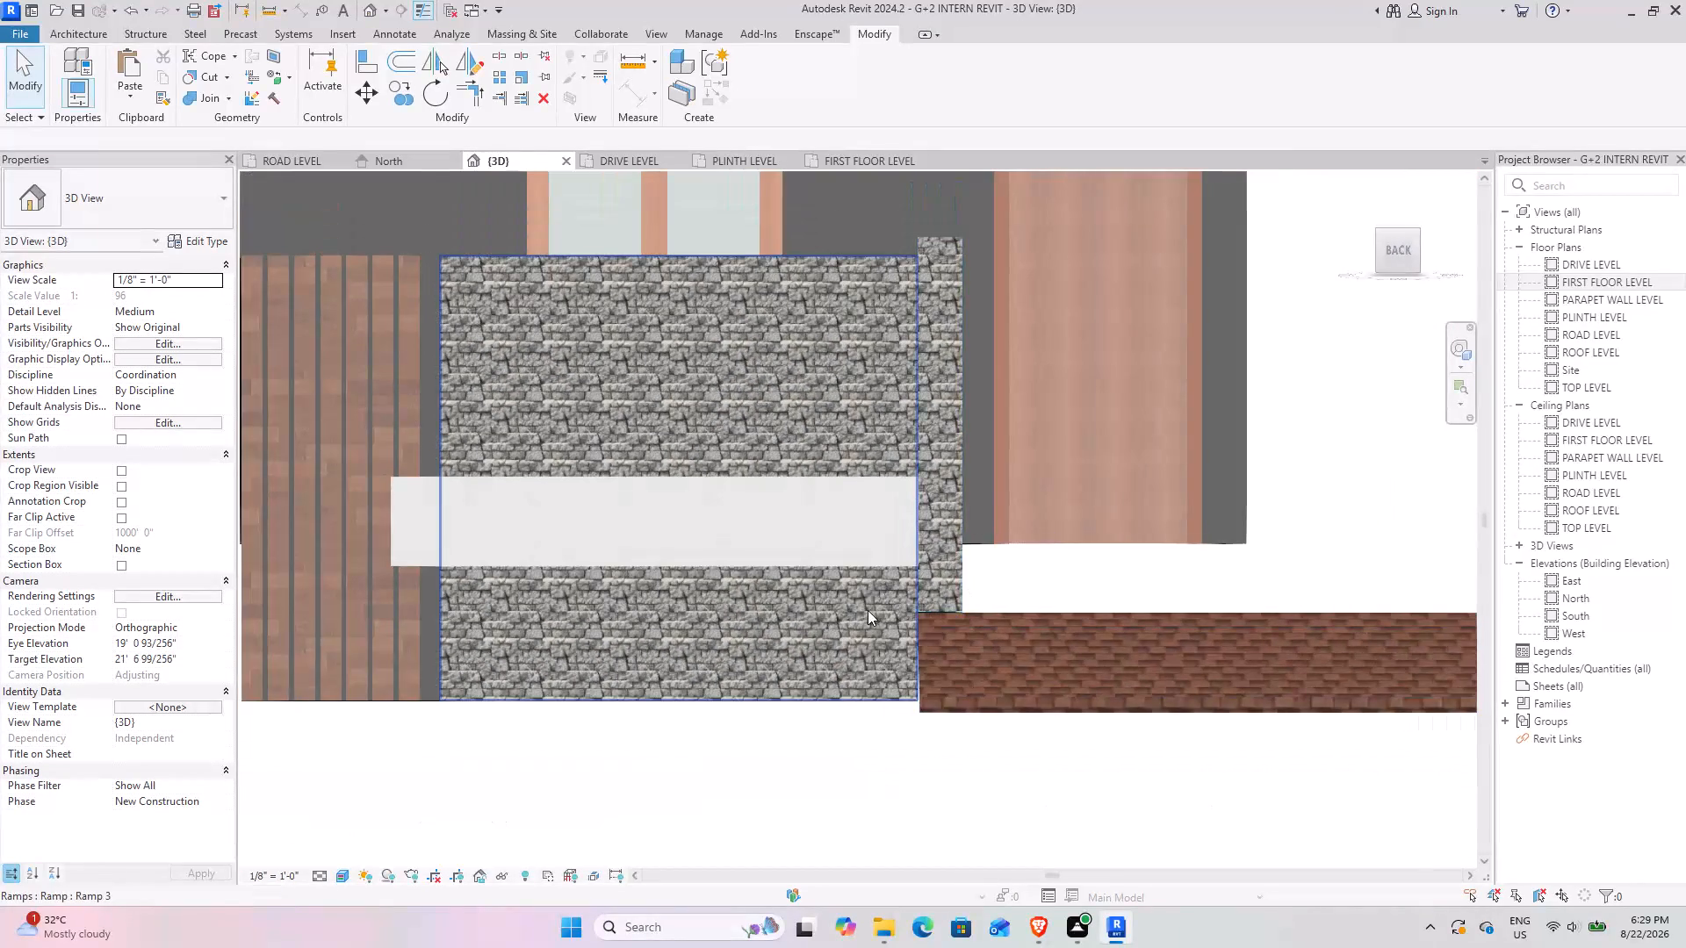
{"action": "middle_click_drag", "start_coordinate": [868, 610], "coordinate": [911, 678]}
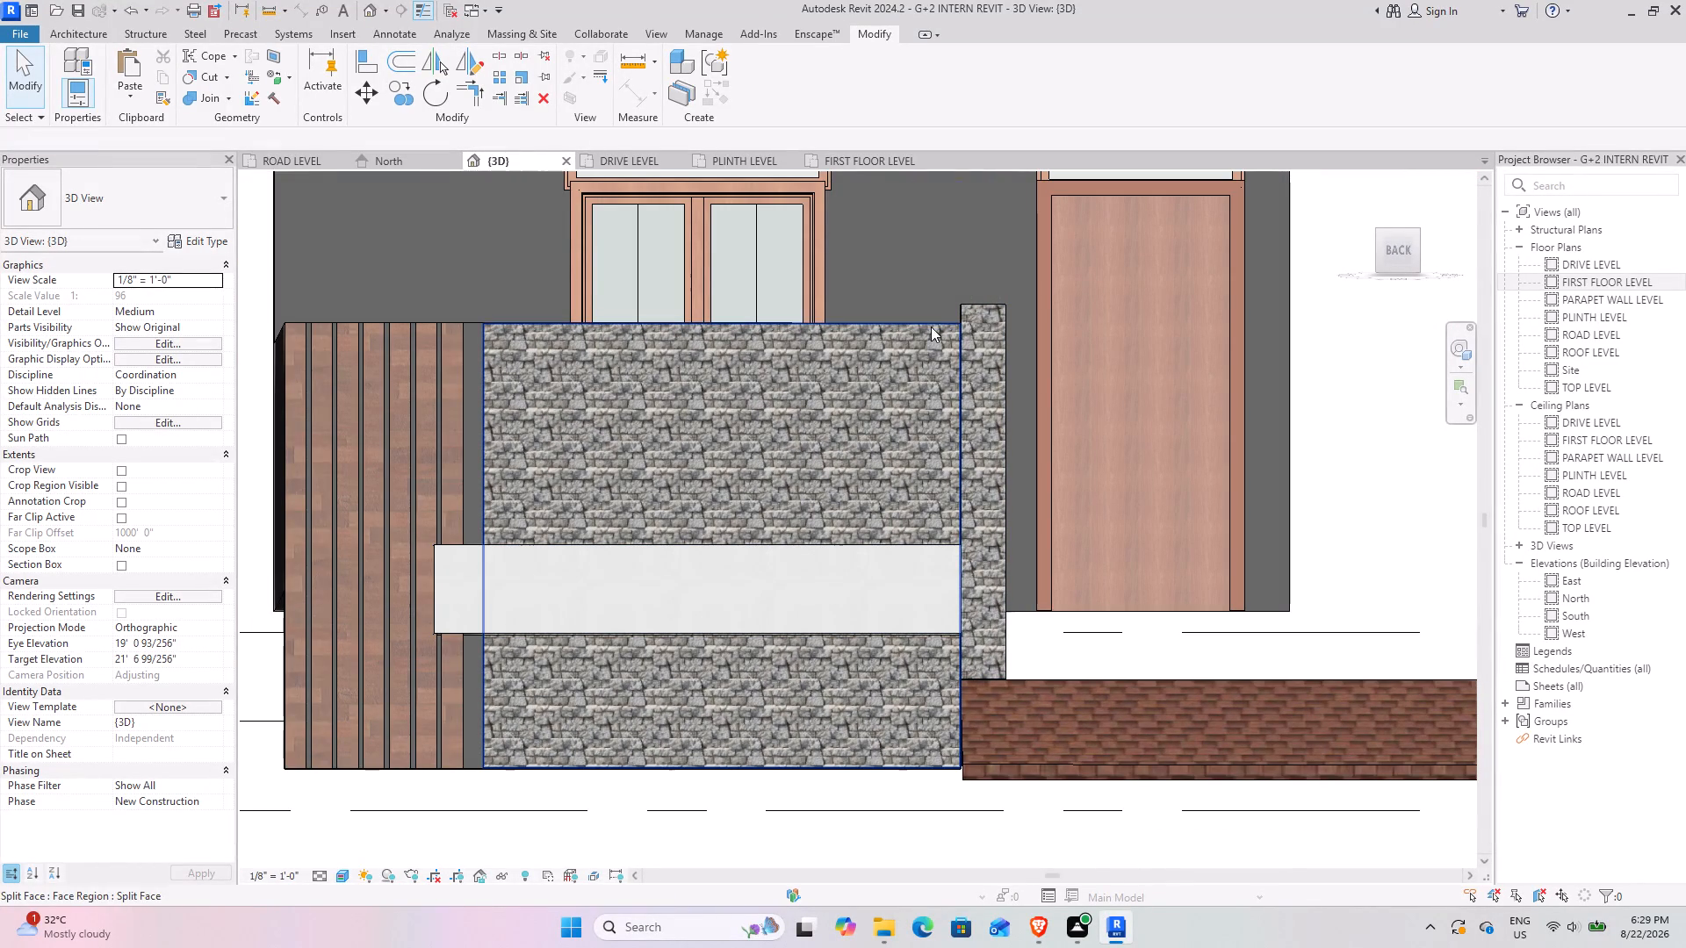
{"action": "scroll", "coordinate": [1035, 584], "scroll_direction": "down", "scroll_amount": 3}
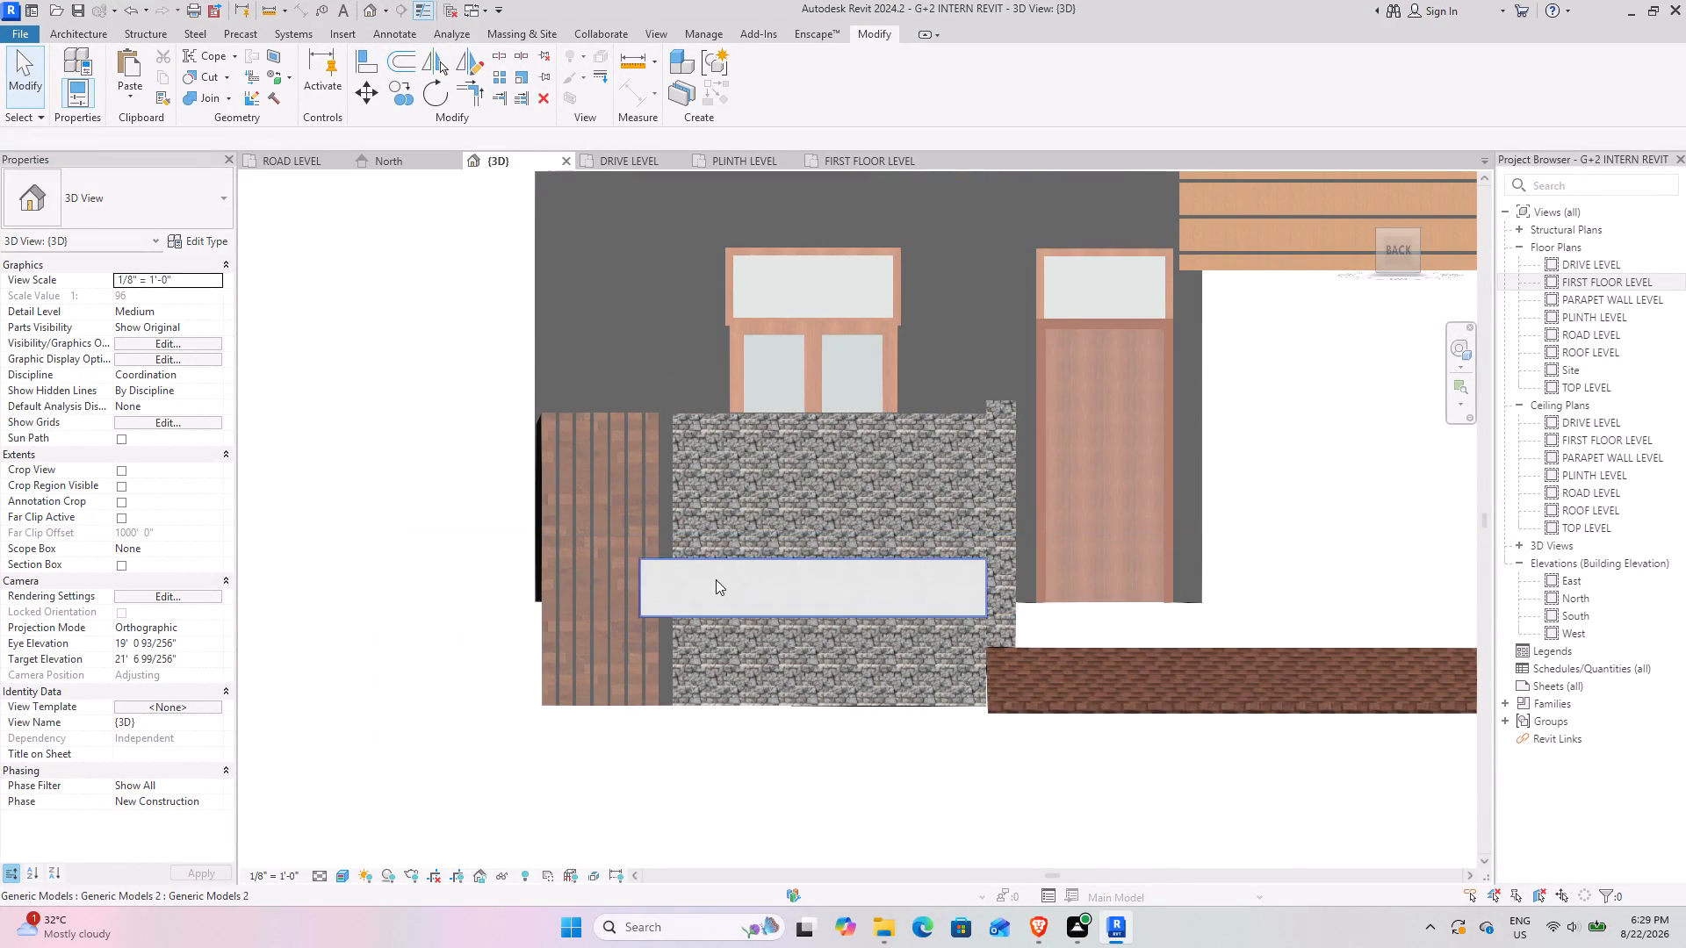
{"action": "scroll", "coordinate": [789, 399], "scroll_direction": "up", "scroll_amount": 17}
{"action": "scroll", "coordinate": [855, 527], "scroll_direction": "down", "scroll_amount": 16}
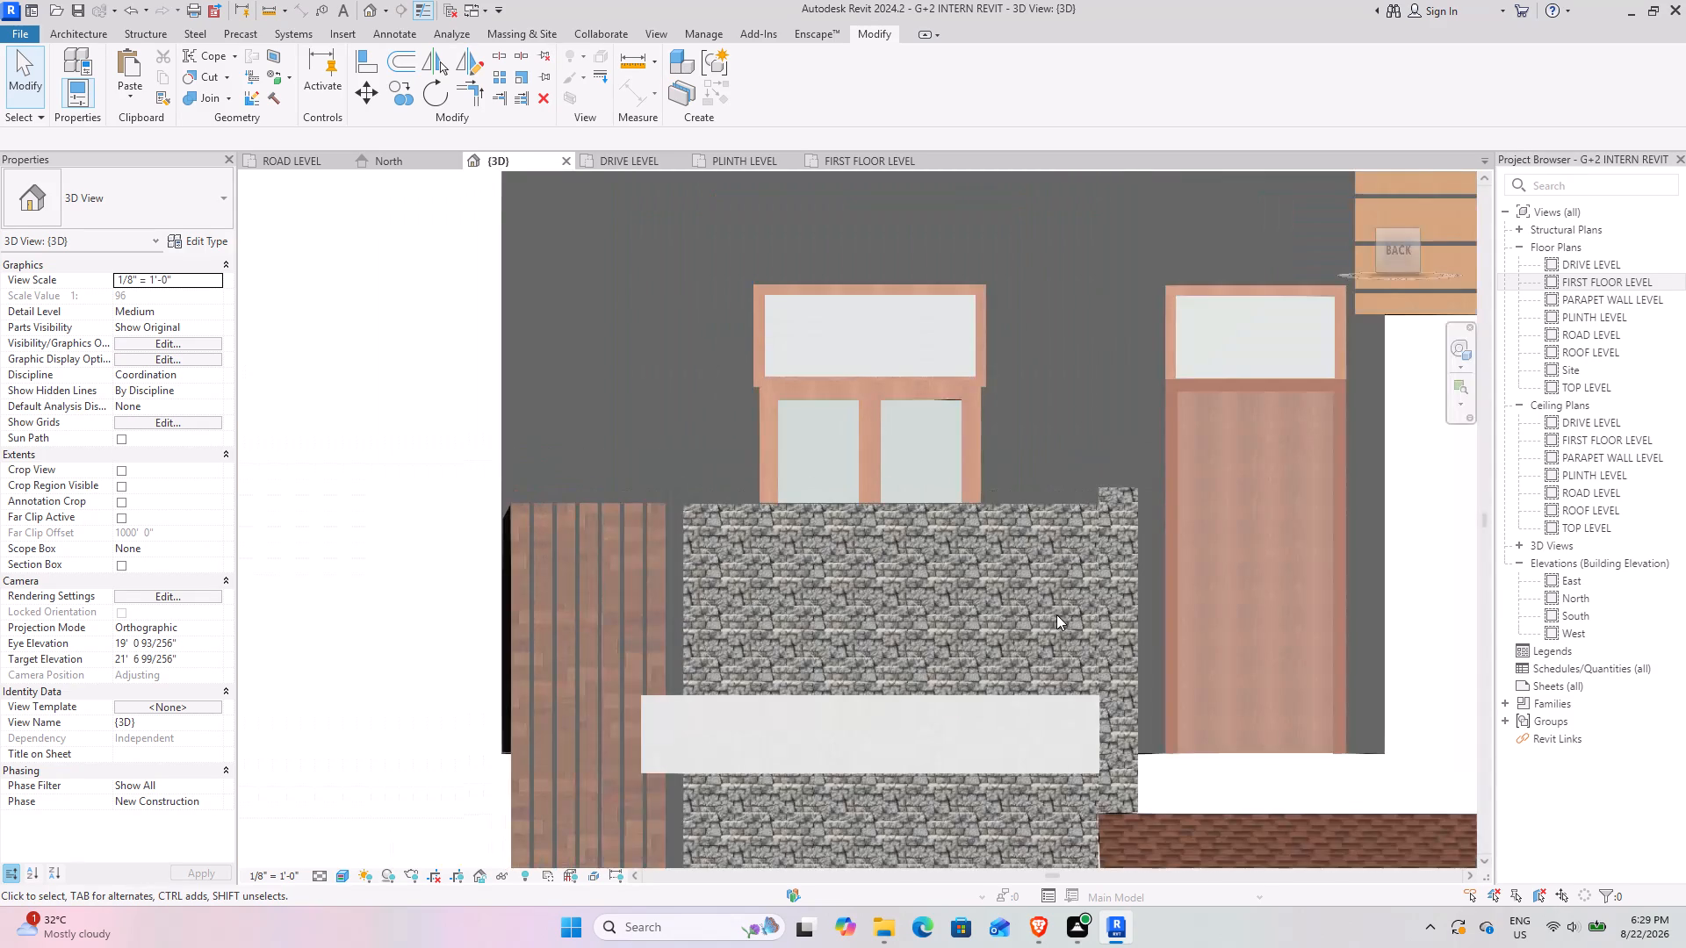
Open the unfinished gate pillar on the opposite side of the entrance ramp for in-place editing.
{"action": "middle_click_drag", "start_coordinate": [895, 542], "coordinate": [619, 441]}
{"action": "middle_click_drag", "start_coordinate": [1250, 541], "coordinate": [1013, 534]}
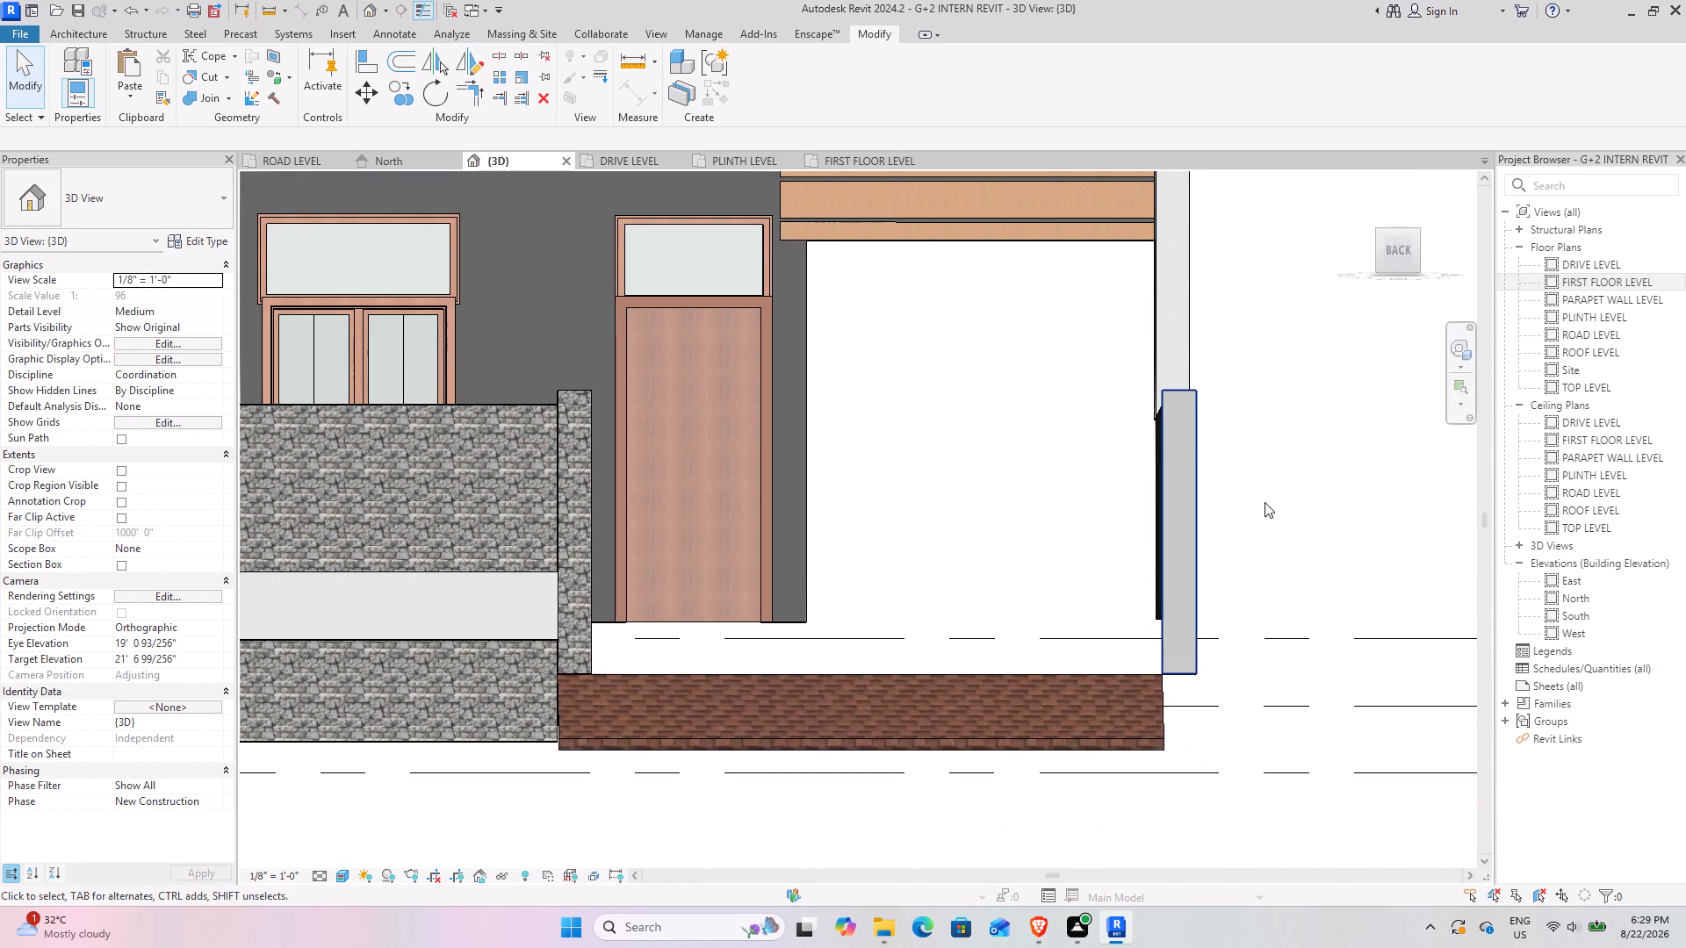
{"action": "middle_click_drag", "start_coordinate": [899, 487], "coordinate": [1059, 541], "text": "shift"}
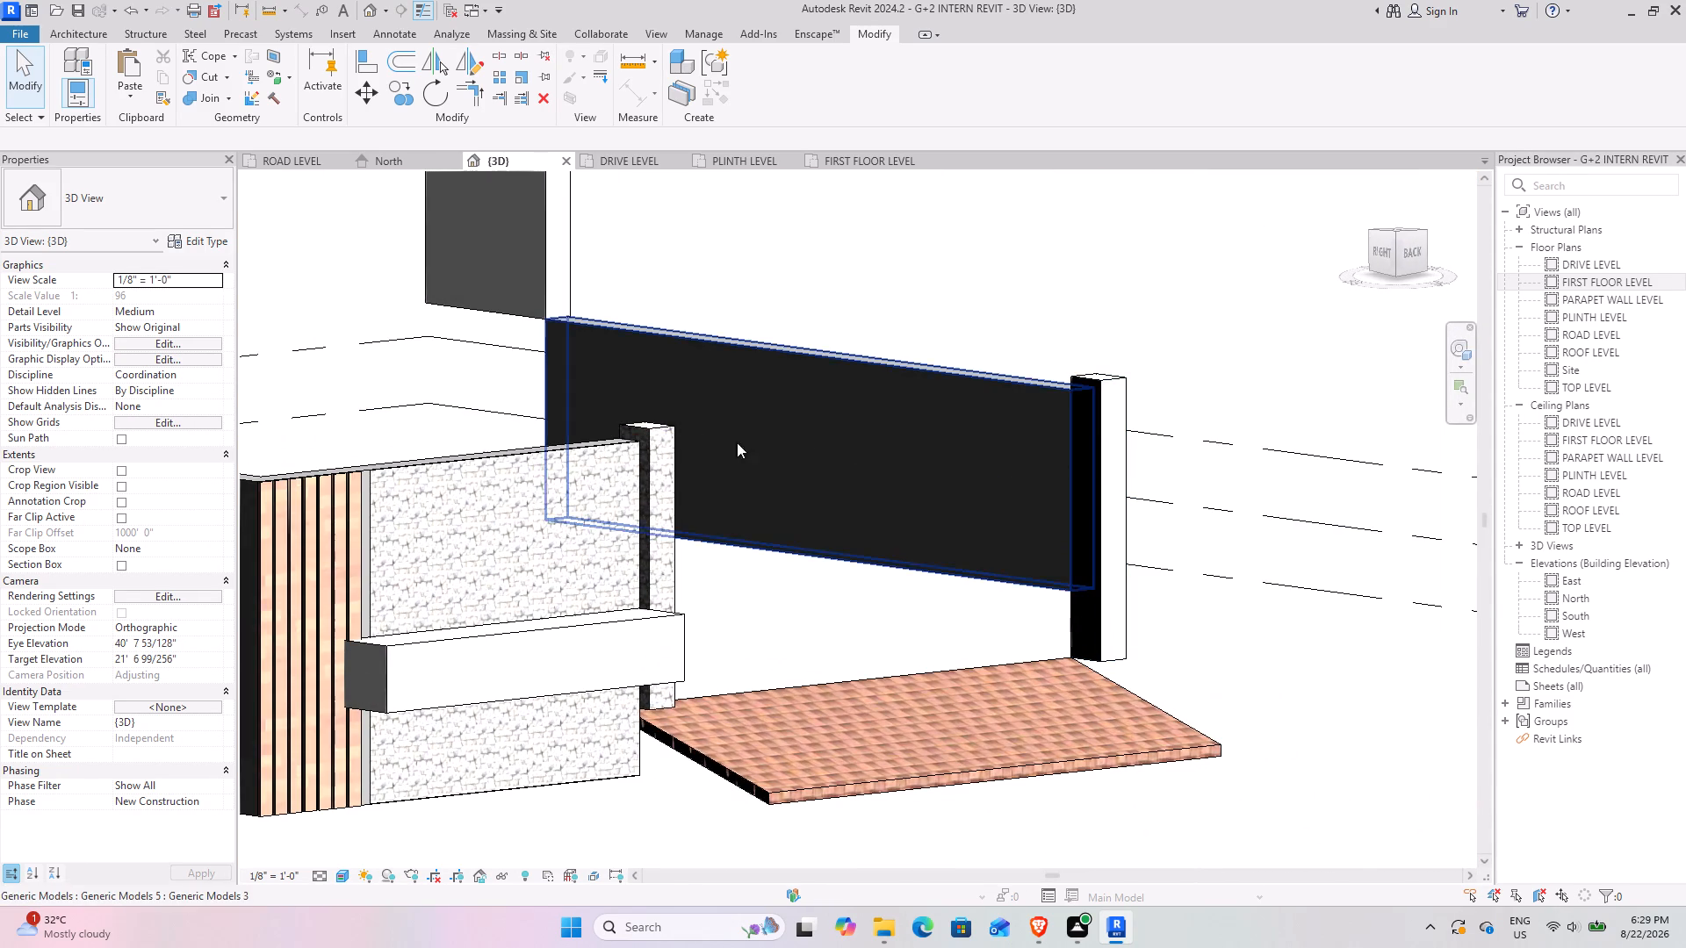
{"action": "scroll", "coordinate": [1146, 387], "scroll_direction": "up", "scroll_amount": 7}
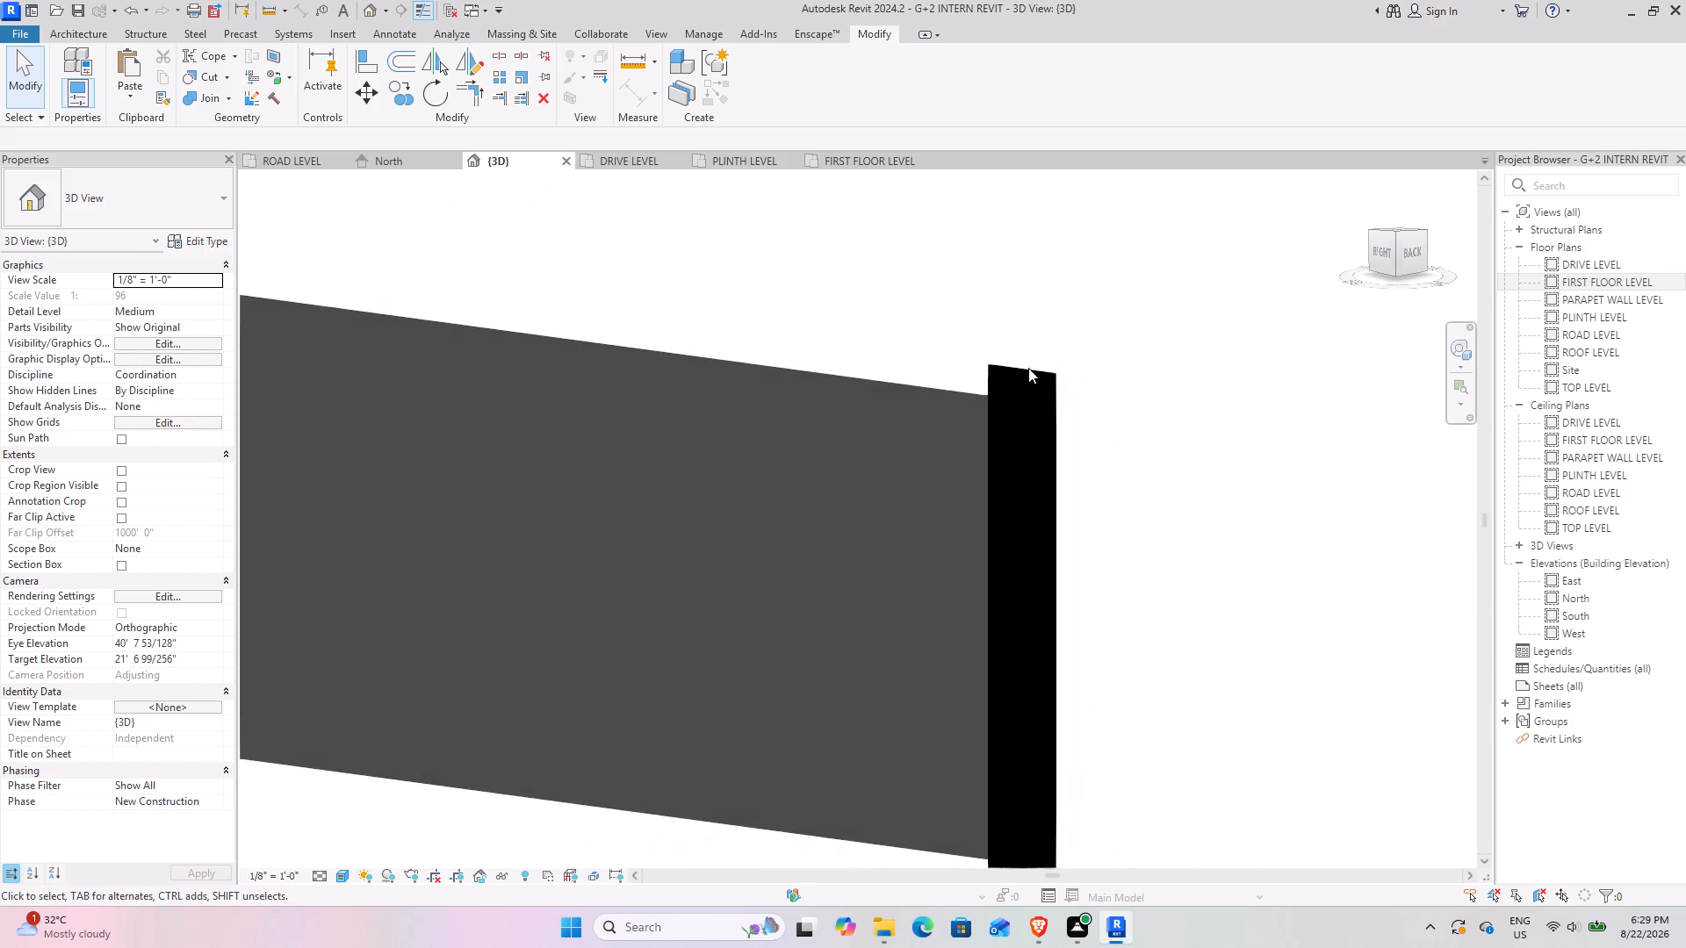
{"action": "left_click", "coordinate": [1028, 368]}
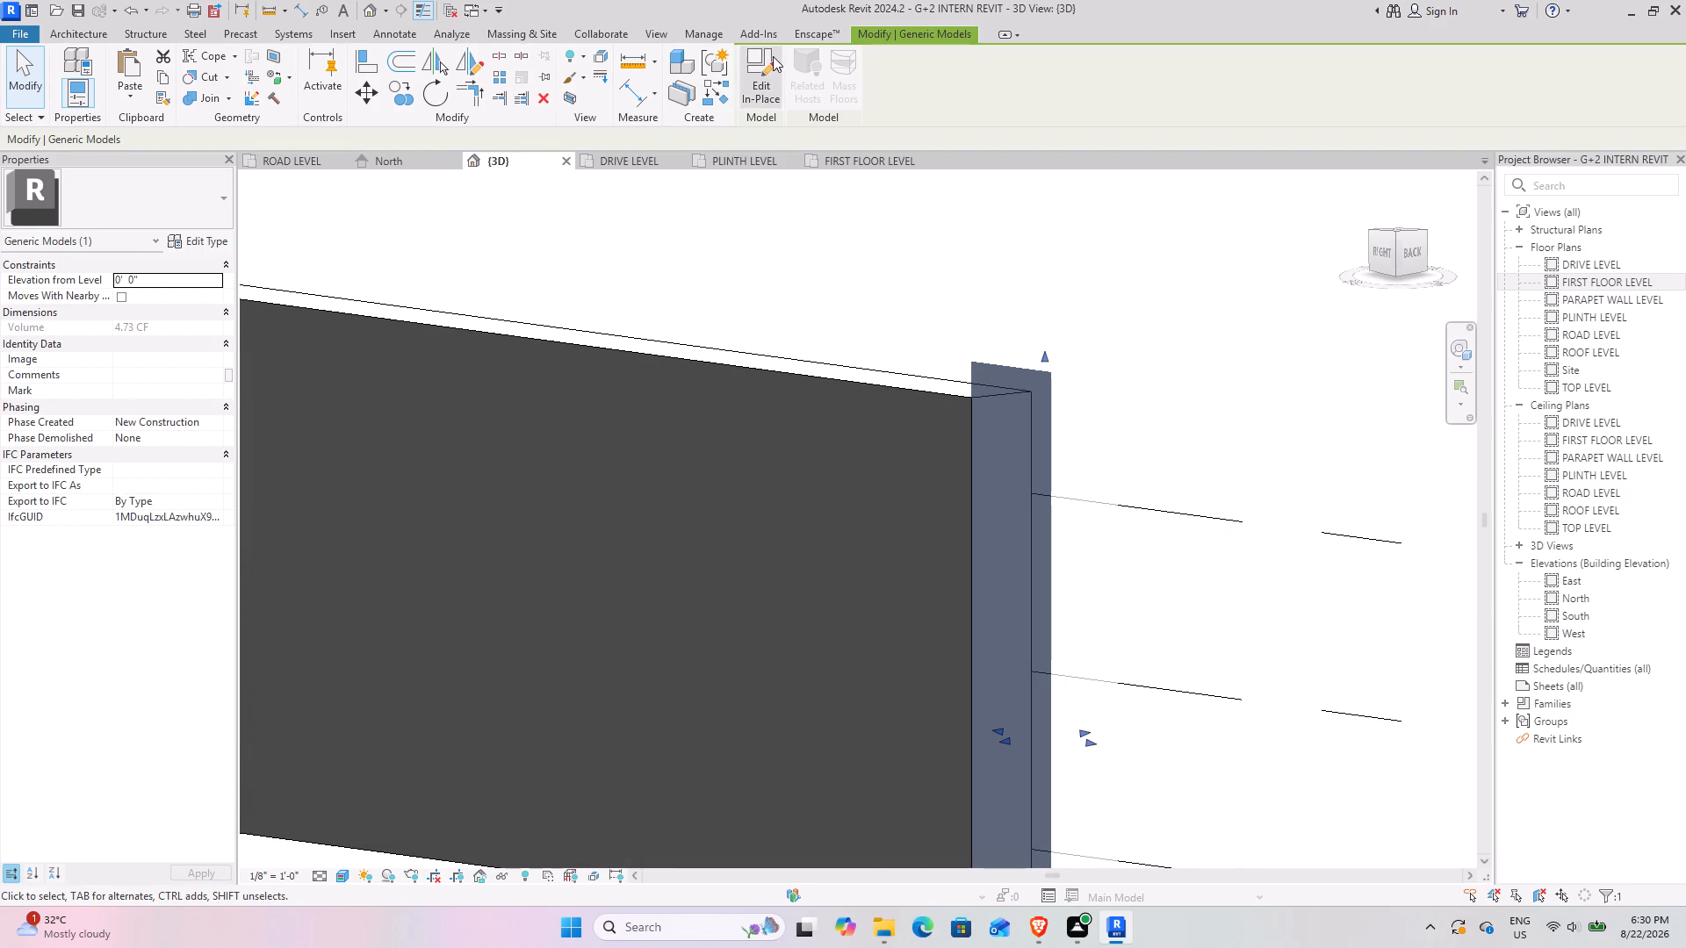
{"action": "left_click", "coordinate": [773, 56]}
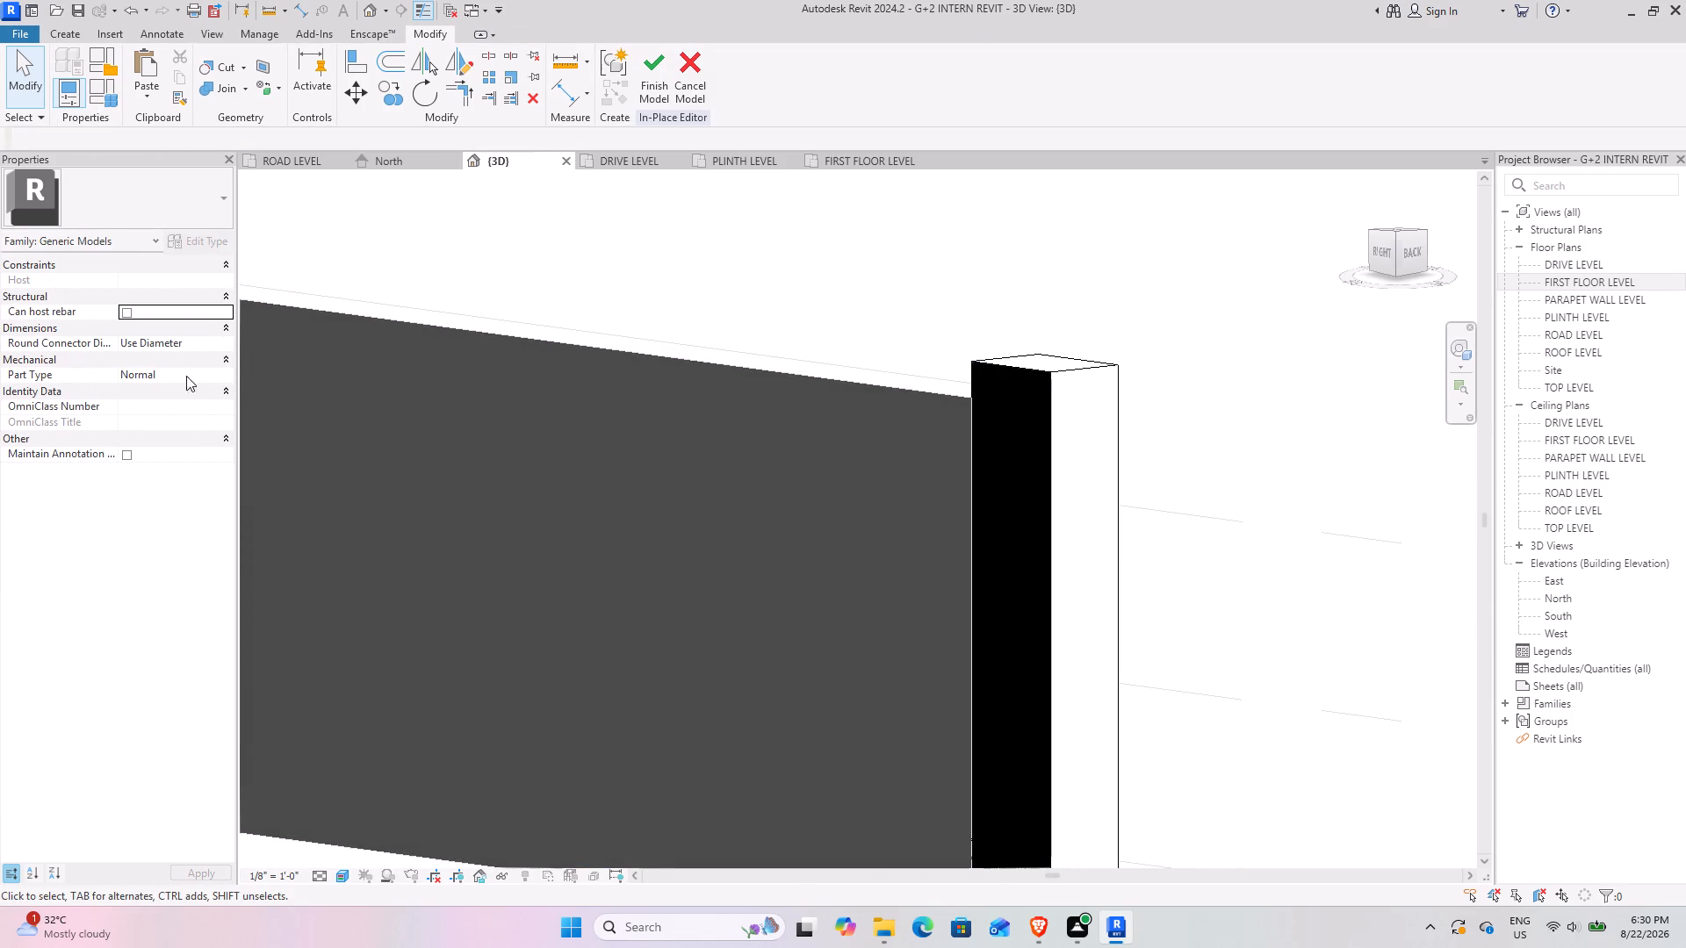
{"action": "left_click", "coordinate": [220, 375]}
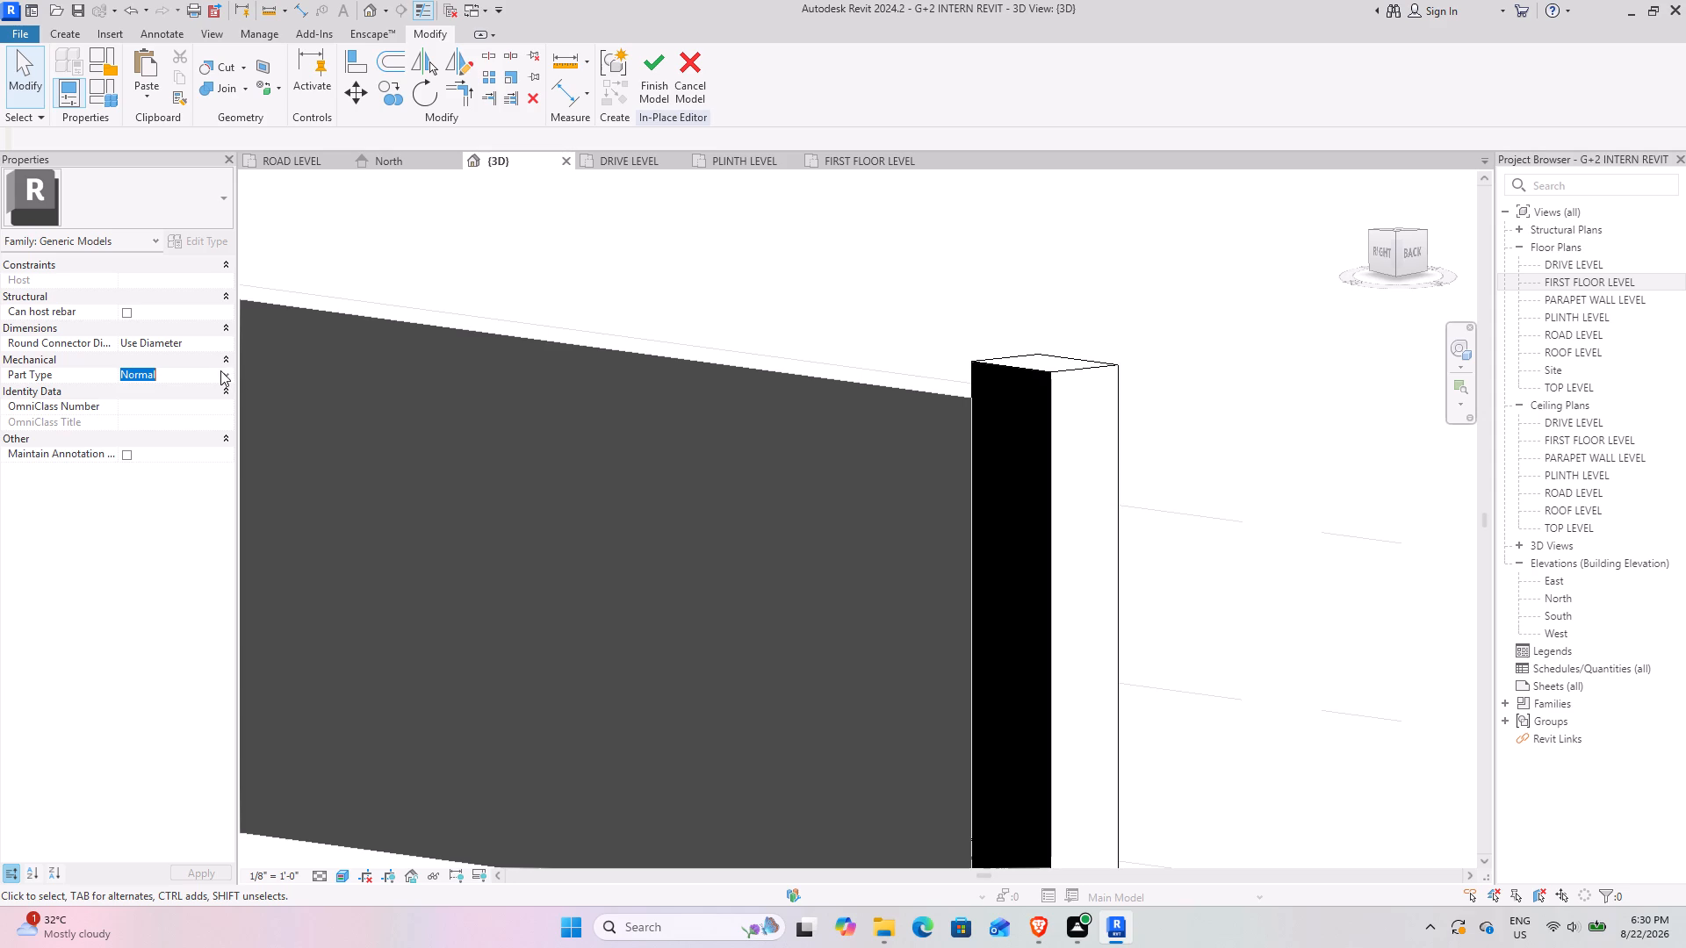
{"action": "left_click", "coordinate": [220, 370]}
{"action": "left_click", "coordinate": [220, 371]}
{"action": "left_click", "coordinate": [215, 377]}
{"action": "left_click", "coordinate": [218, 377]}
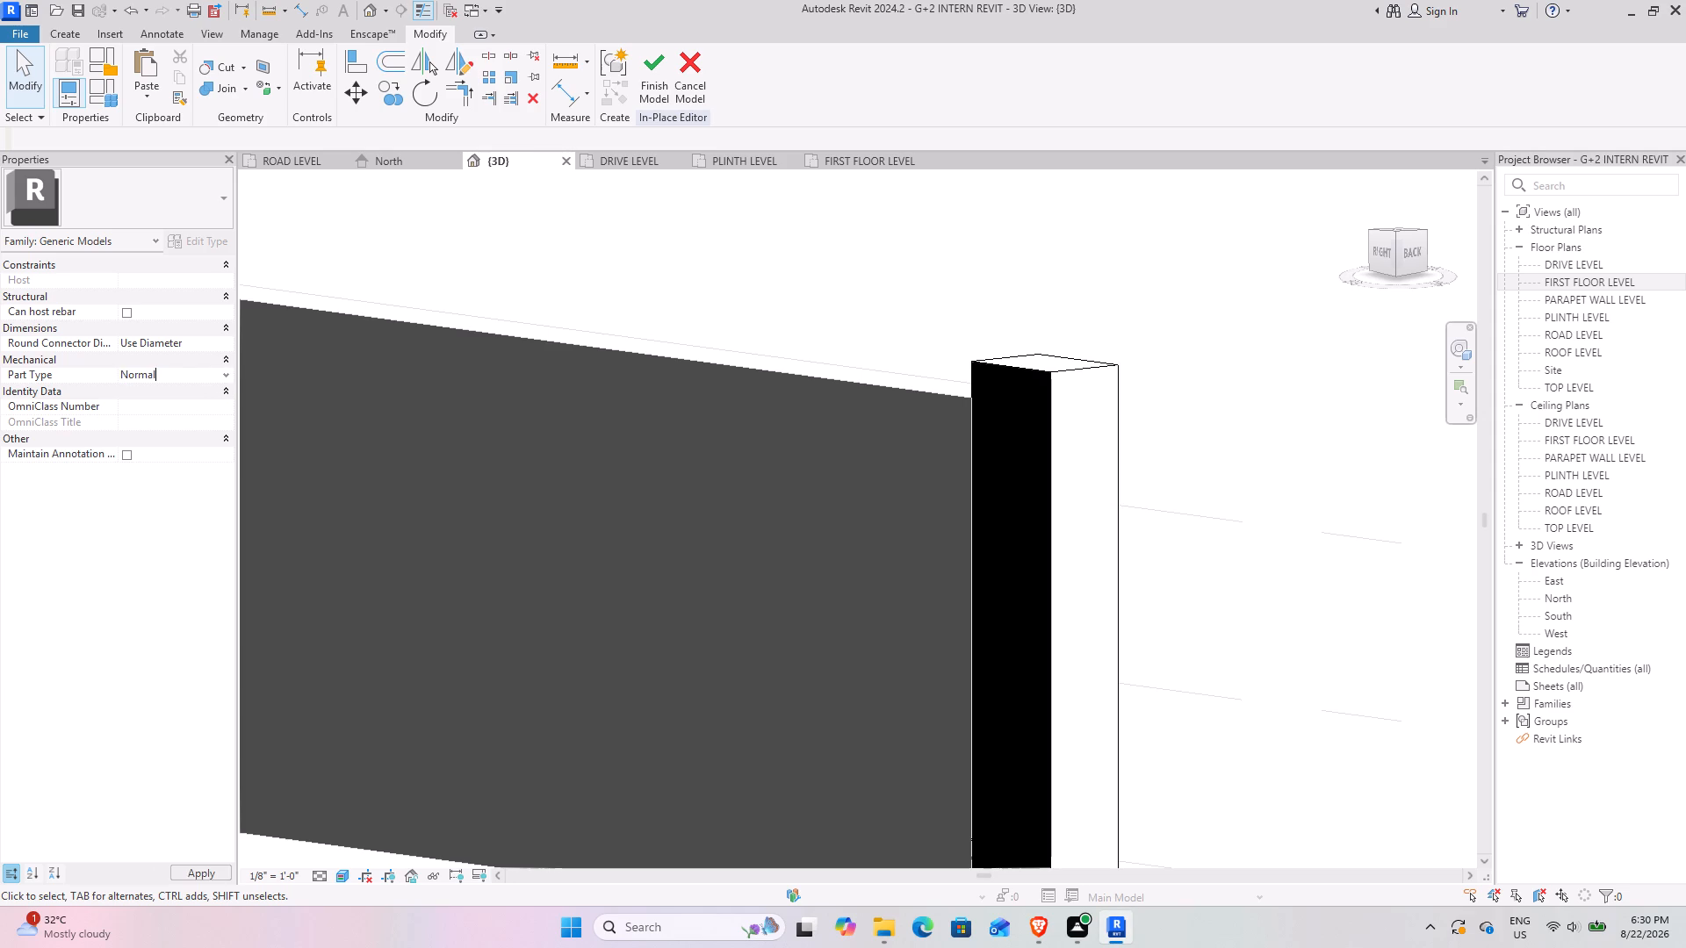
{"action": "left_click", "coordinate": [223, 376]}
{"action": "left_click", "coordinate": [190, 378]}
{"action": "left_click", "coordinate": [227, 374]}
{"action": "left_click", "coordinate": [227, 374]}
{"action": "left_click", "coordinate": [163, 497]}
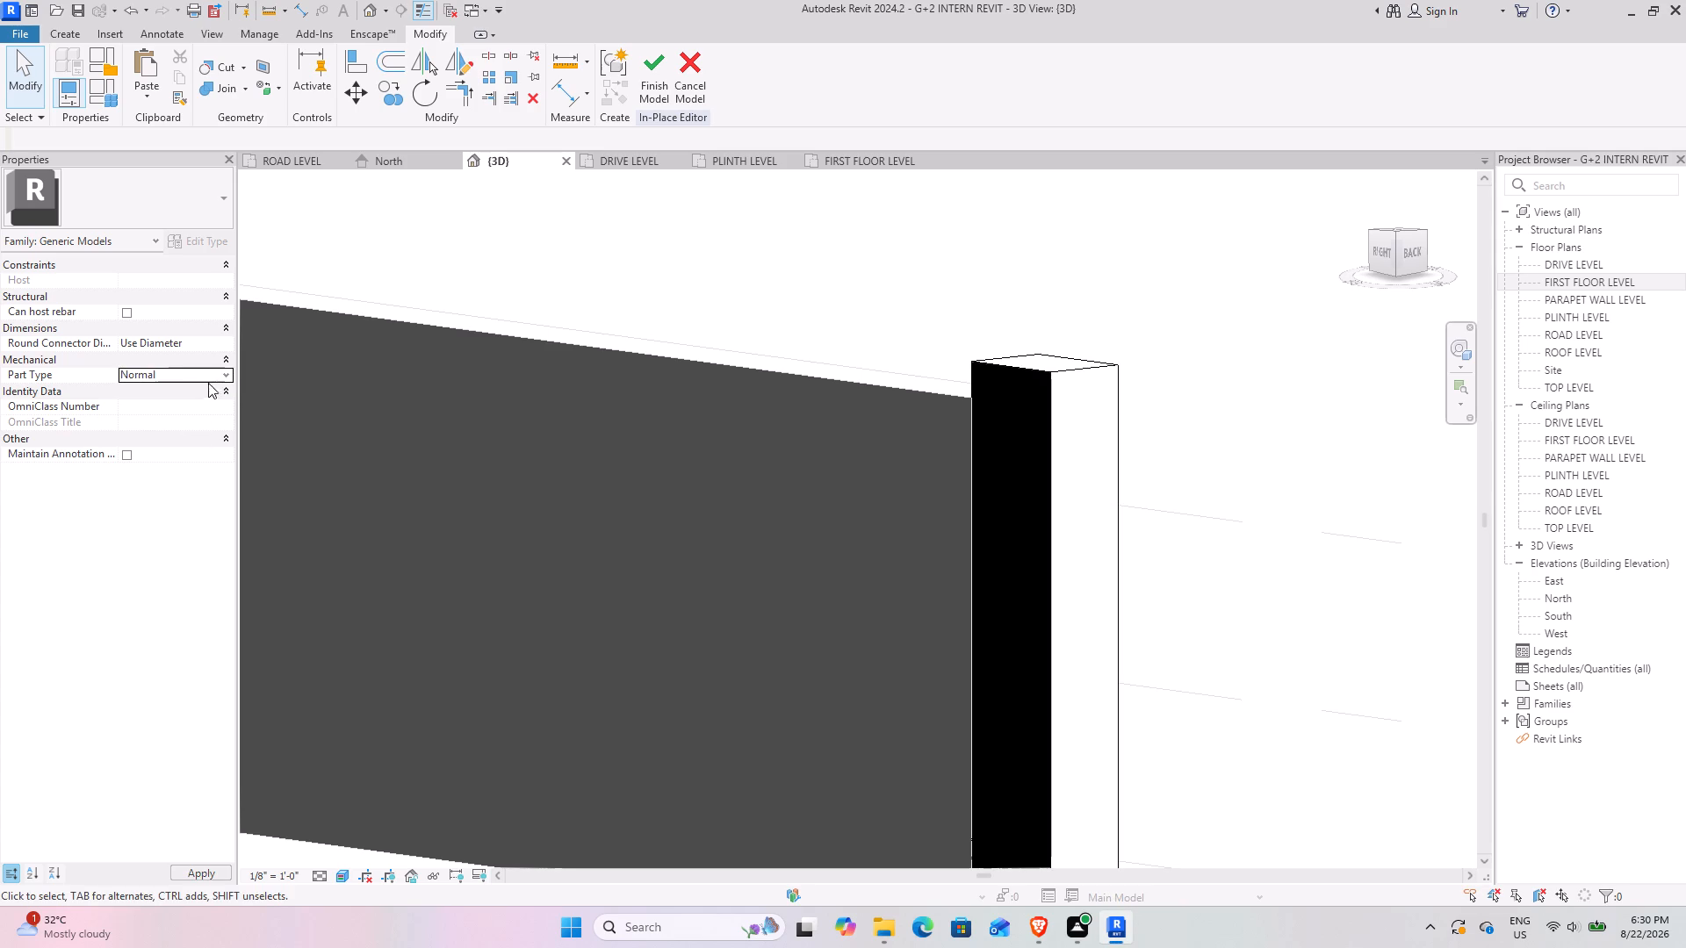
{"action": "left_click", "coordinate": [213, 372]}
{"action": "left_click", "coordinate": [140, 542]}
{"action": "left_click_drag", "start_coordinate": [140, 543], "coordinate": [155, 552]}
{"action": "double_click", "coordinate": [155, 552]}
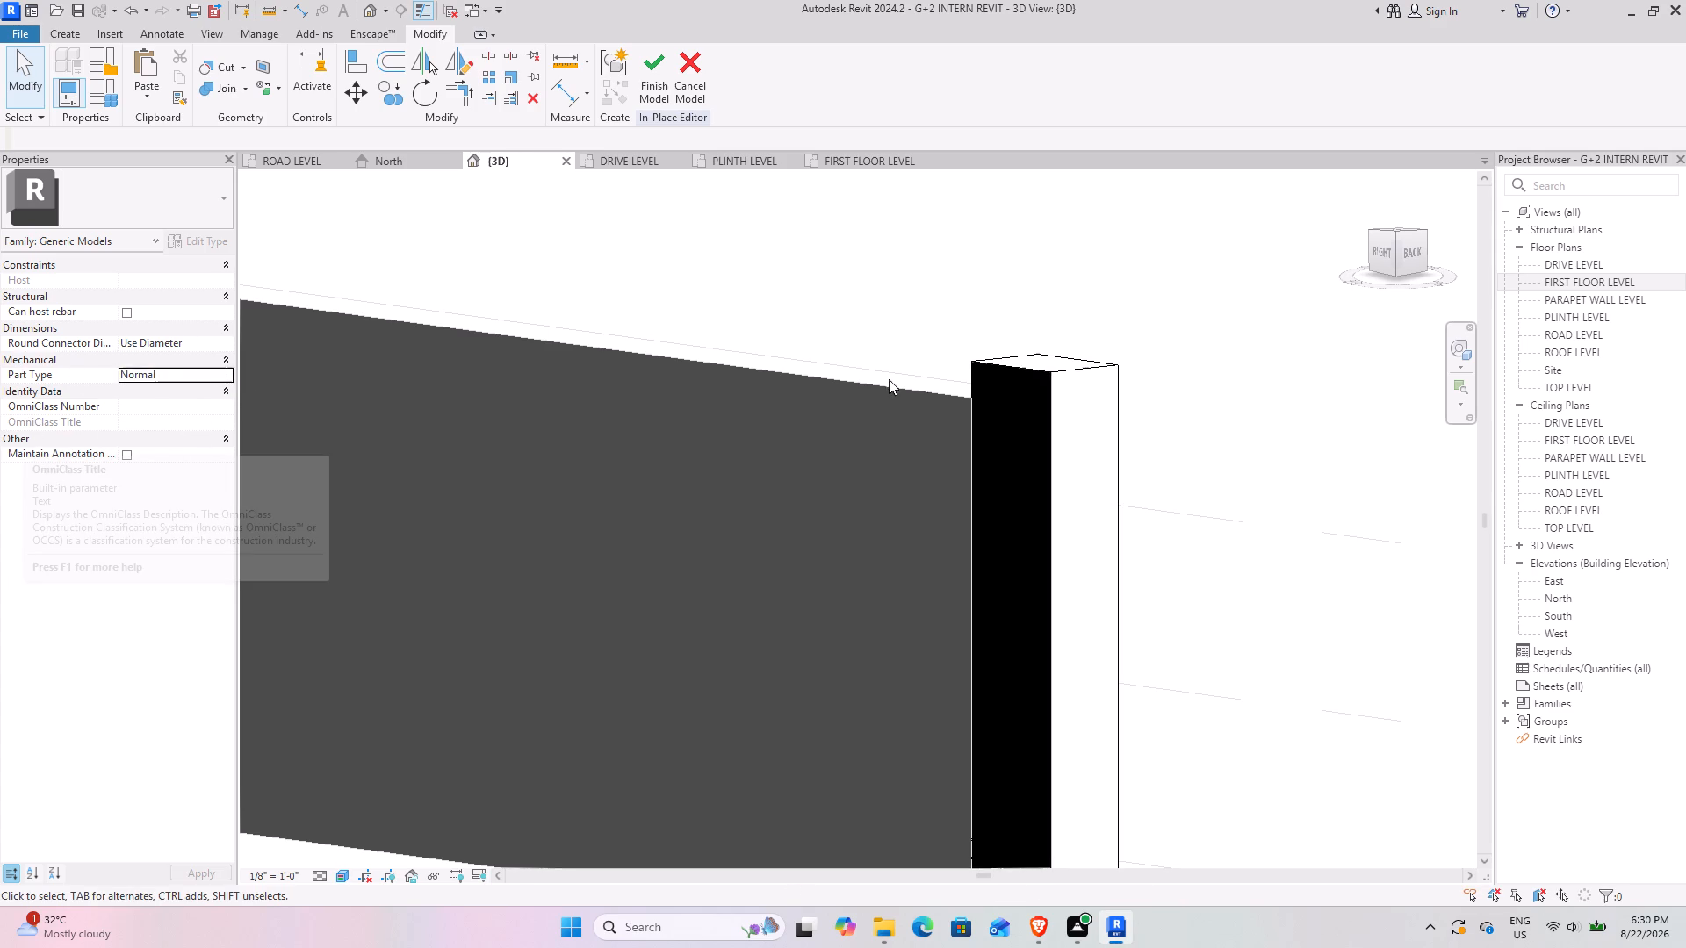
Assign the RUFF WALL material to the opposite gate pillar's extrusion and finish the in-place model.
{"action": "left_click", "coordinate": [1035, 373]}
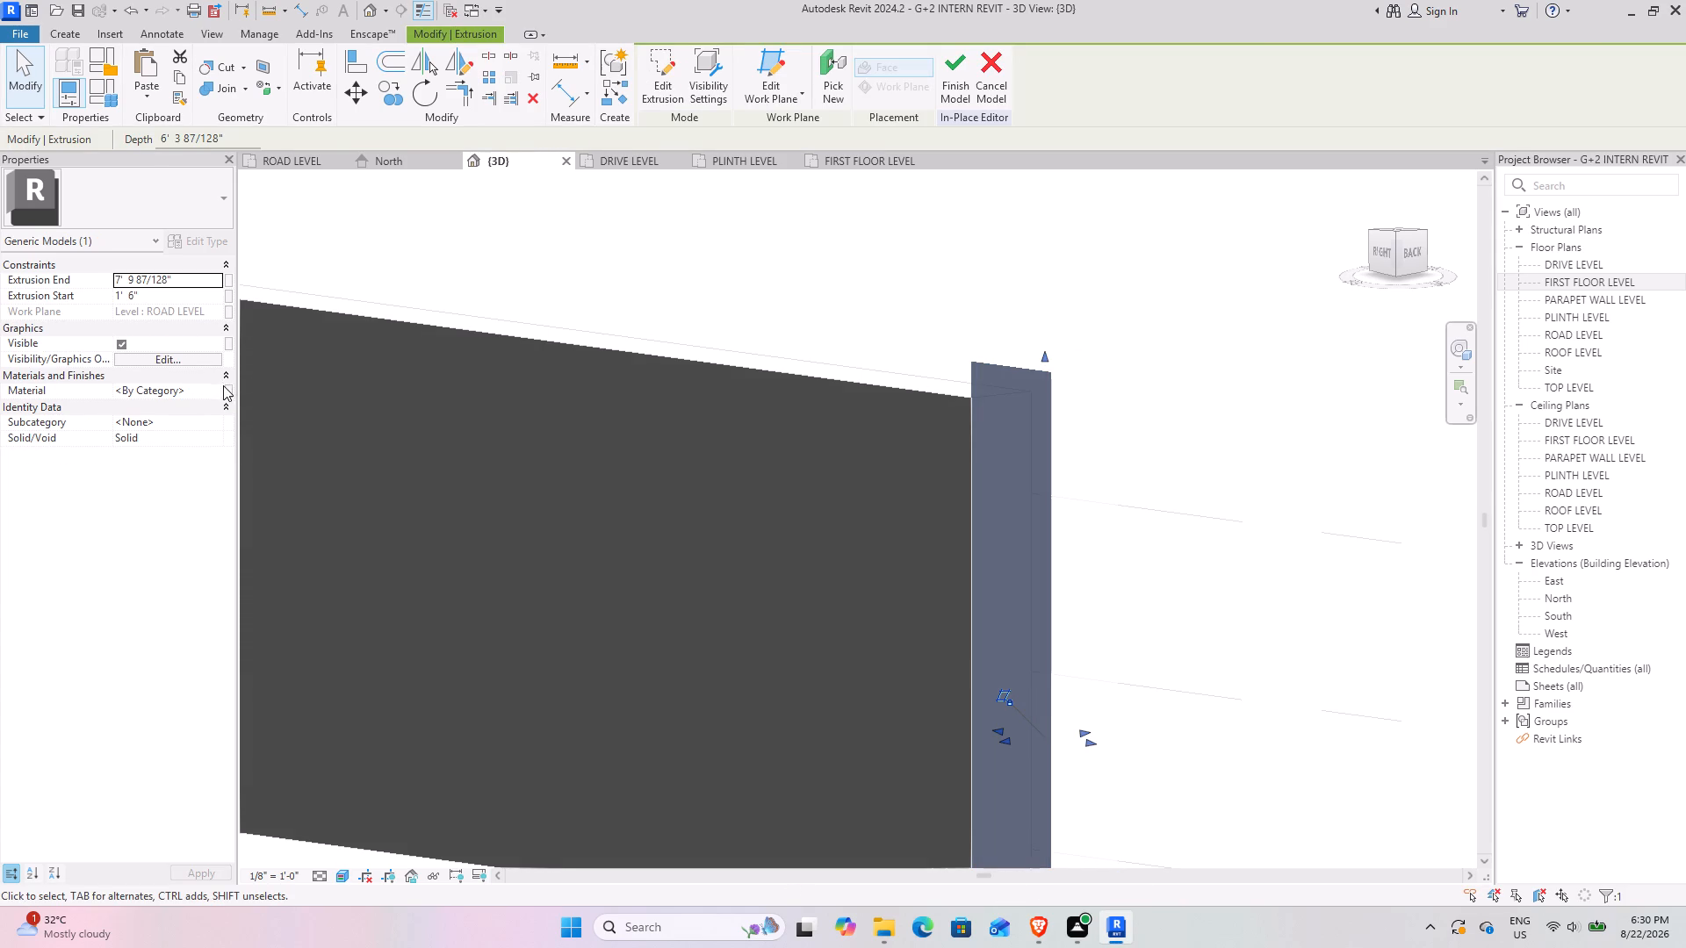
{"action": "left_click", "coordinate": [219, 390]}
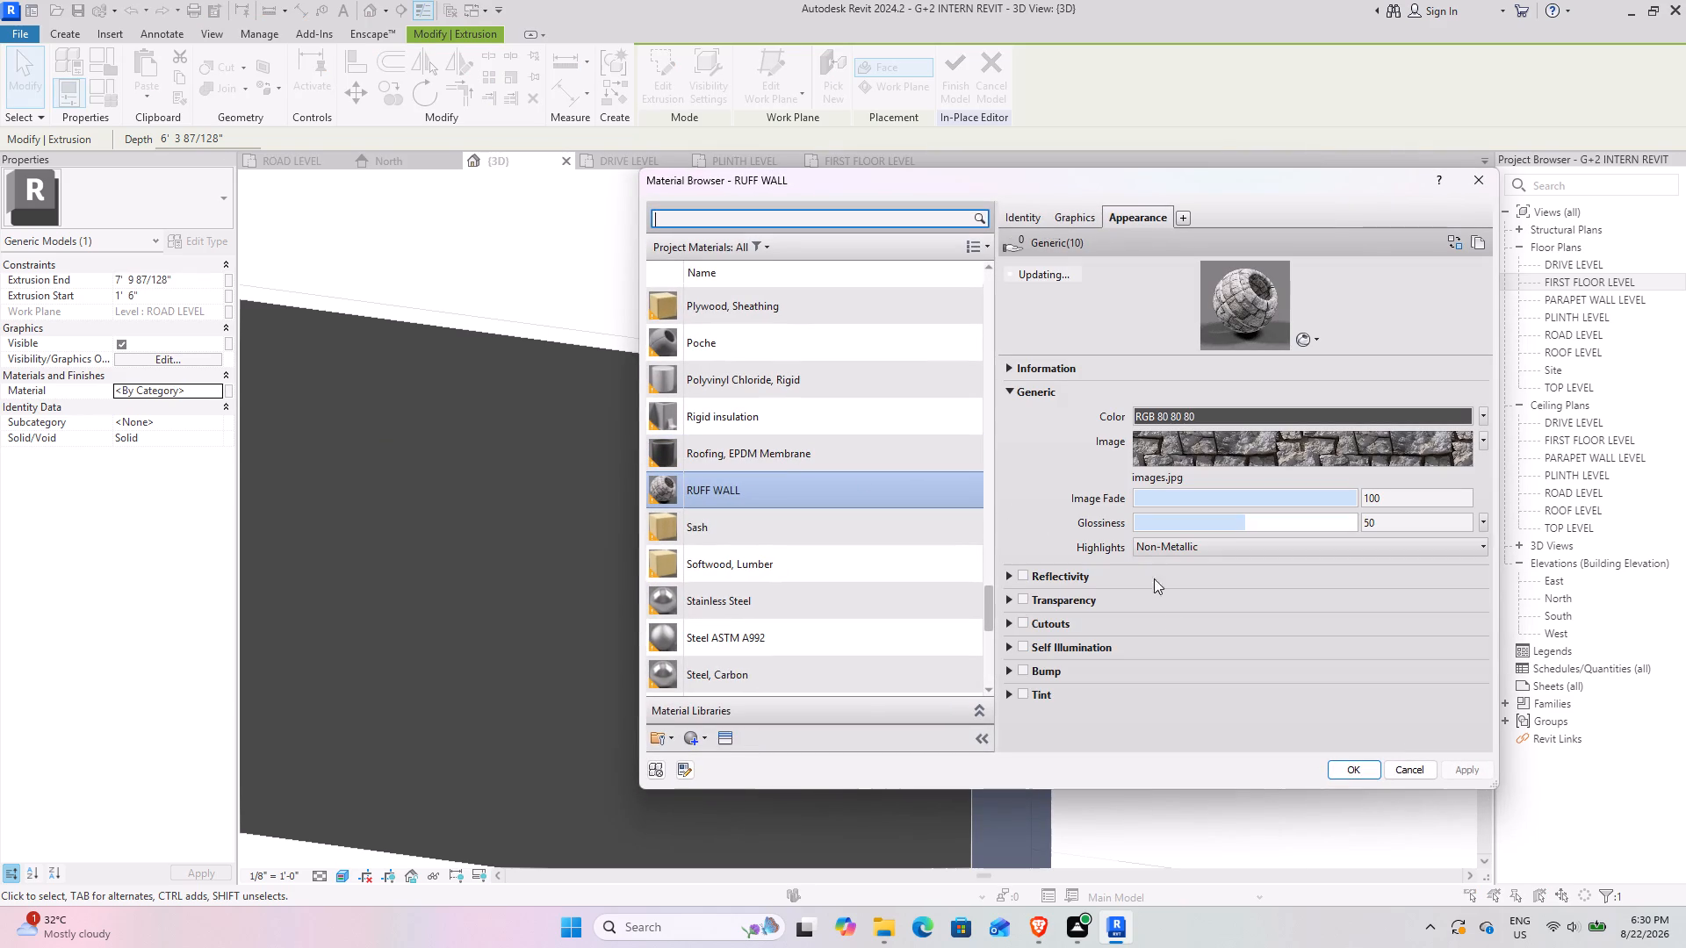
{"action": "left_click", "coordinate": [1360, 775]}
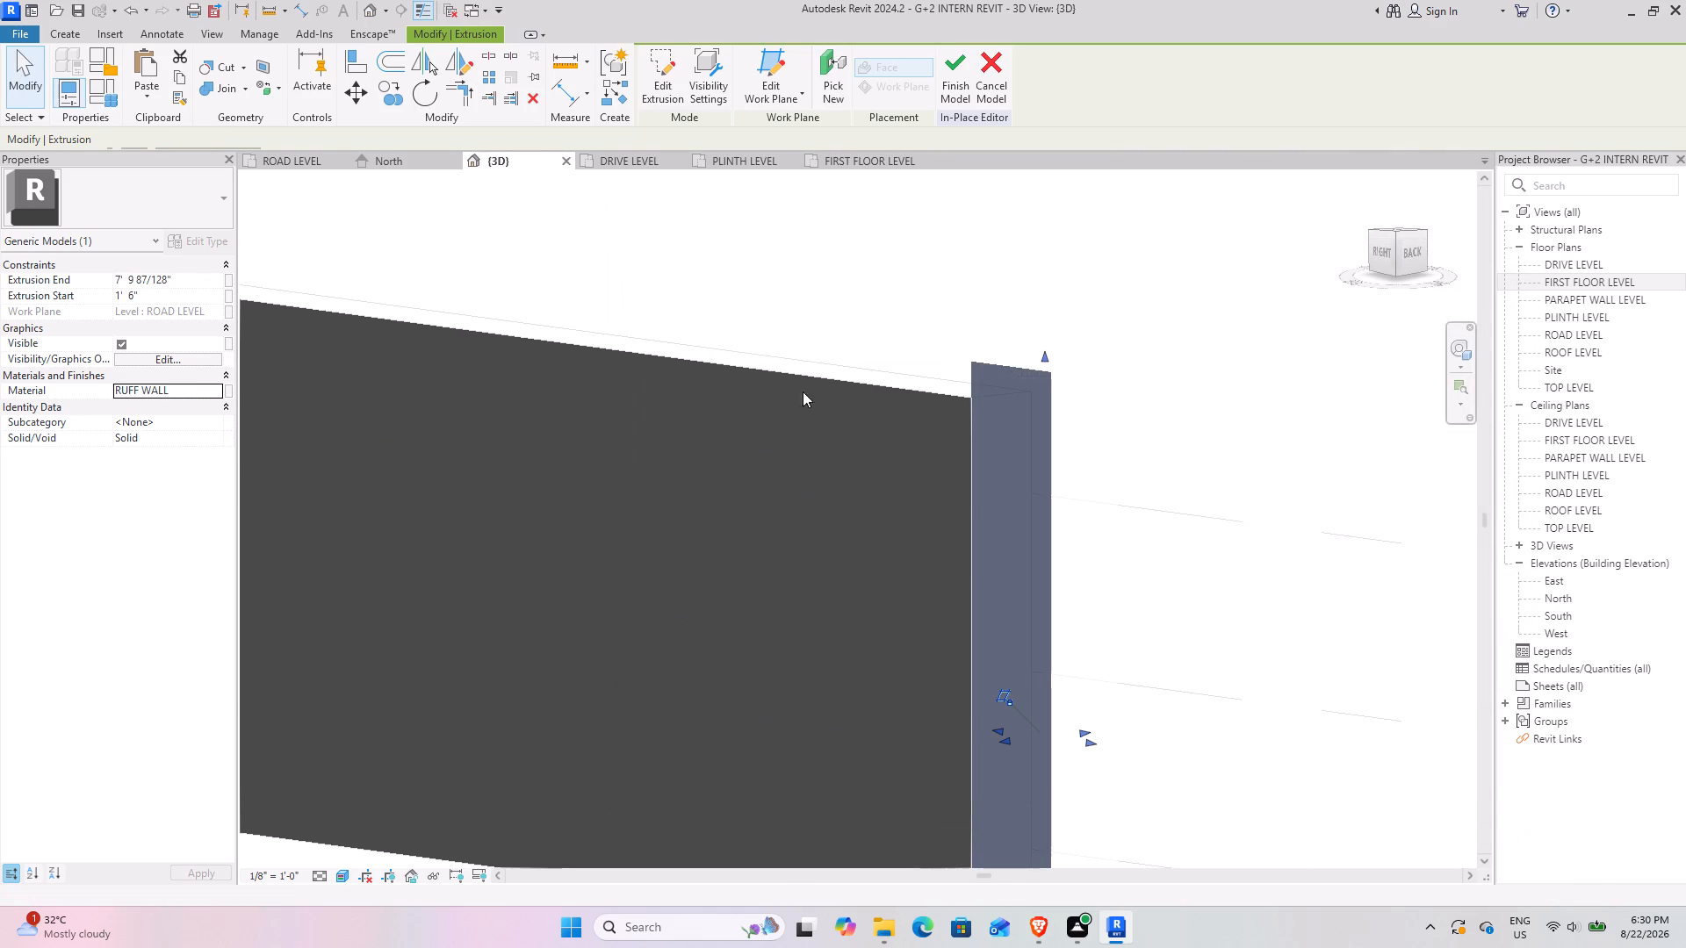
{"action": "left_click", "coordinate": [951, 89]}
{"action": "left_click", "coordinate": [1325, 356]}
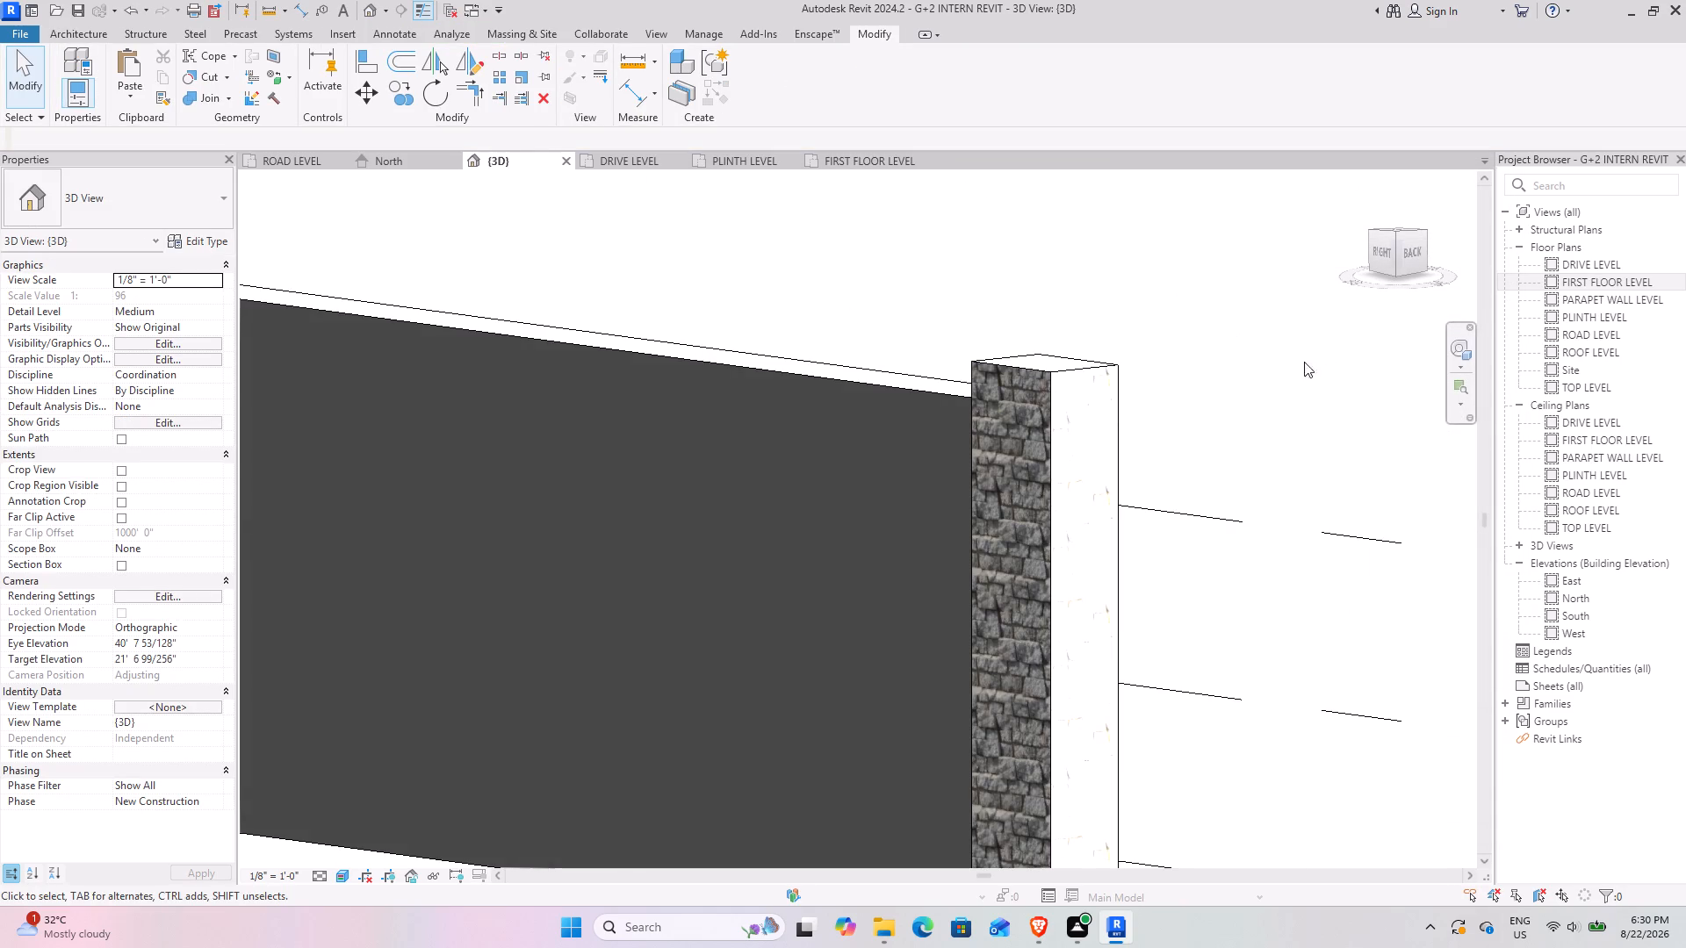
Examine both stone gate pillars, the compound wall and the tiled entrance ramp between them from several angles and close up.
{"action": "scroll", "coordinate": [1071, 449], "scroll_direction": "down", "scroll_amount": 6}
{"action": "middle_click_drag", "start_coordinate": [1023, 513], "coordinate": [840, 519], "text": "shift"}
{"action": "middle_click_drag", "start_coordinate": [1014, 564], "coordinate": [883, 535], "text": "shift"}
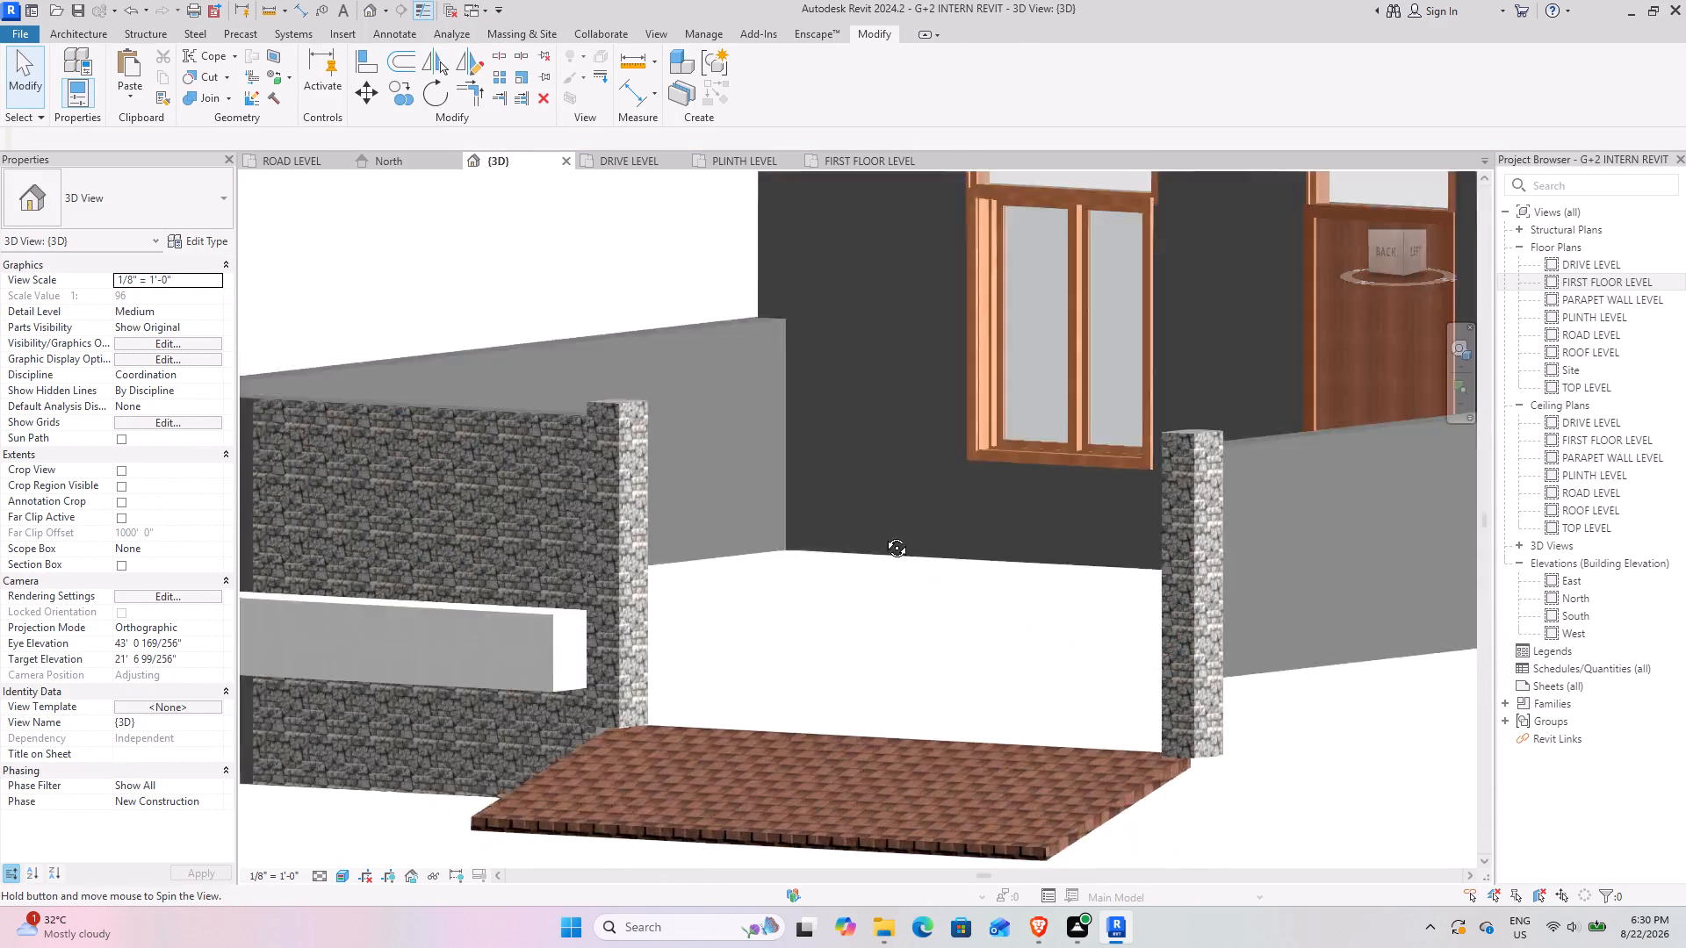
{"action": "middle_click_drag", "start_coordinate": [883, 535], "coordinate": [872, 529], "text": "shift"}
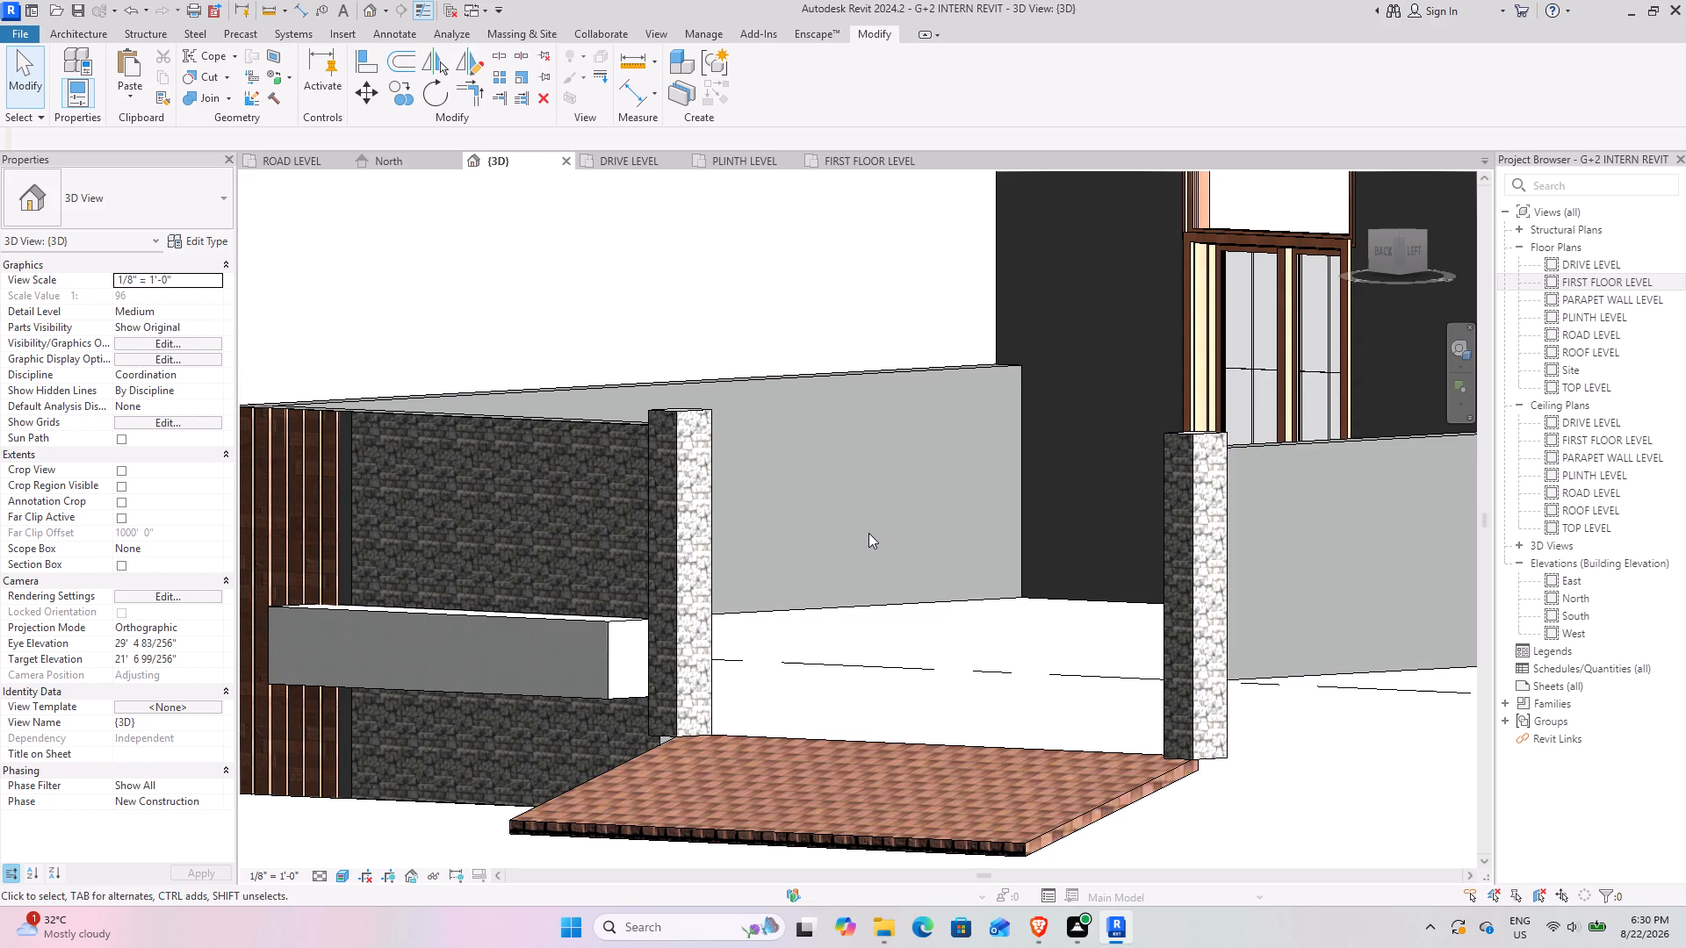
{"action": "scroll", "coordinate": [633, 406], "scroll_direction": "up", "scroll_amount": 7}
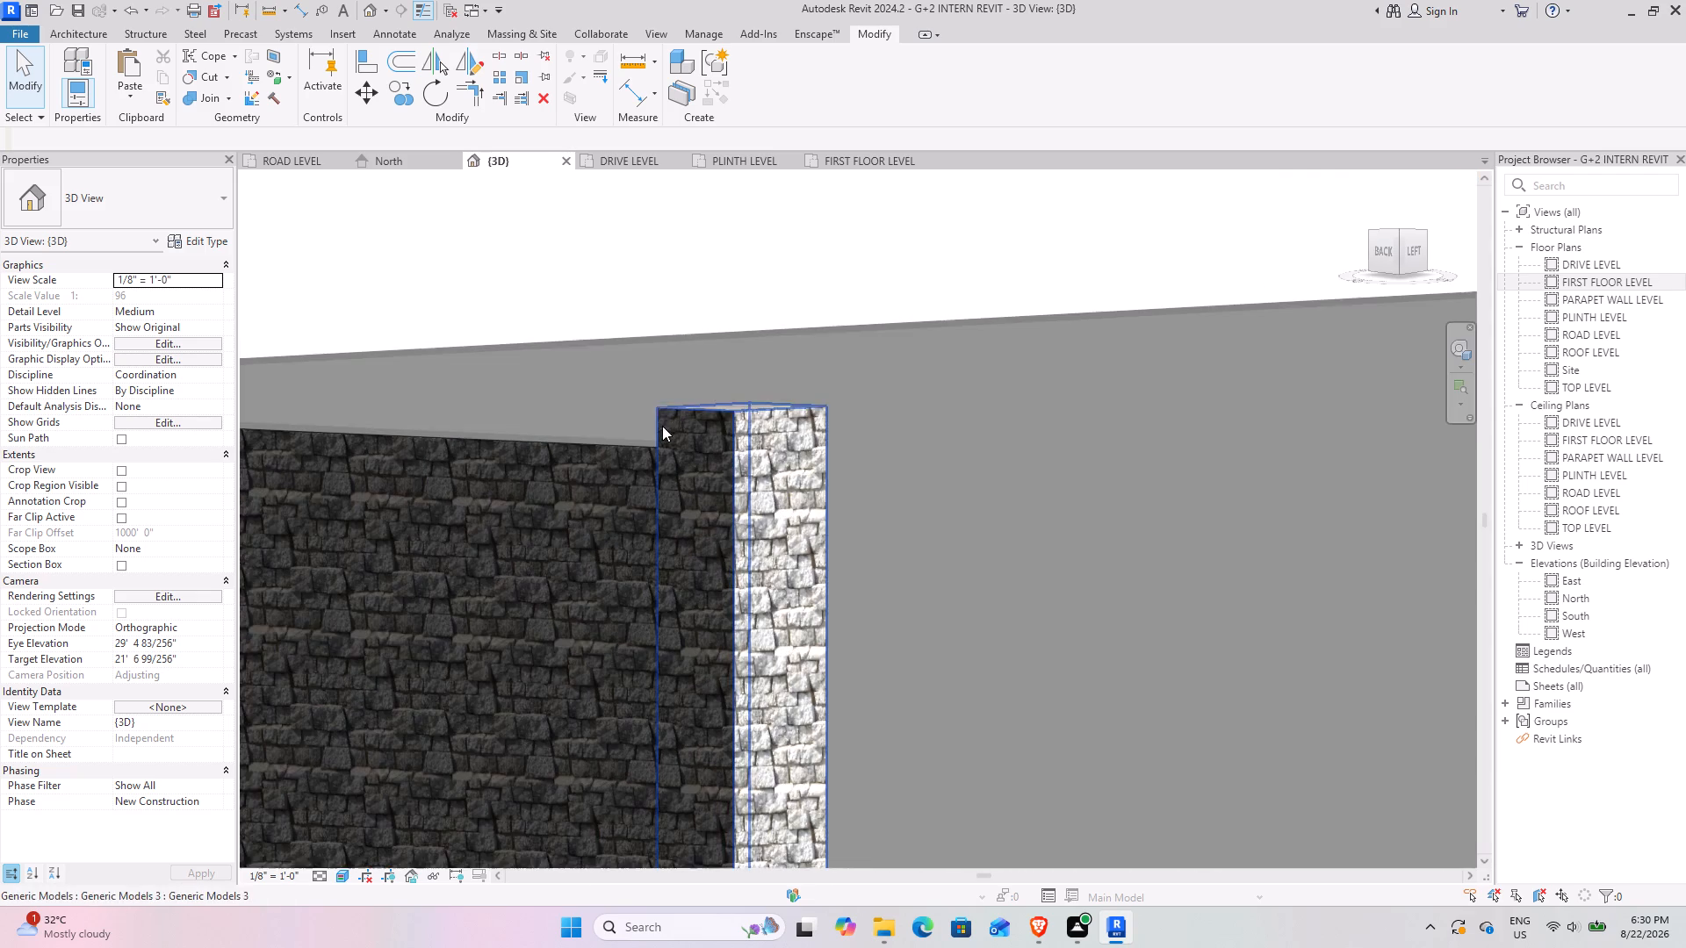
{"action": "middle_click_drag", "start_coordinate": [487, 531], "coordinate": [609, 500], "text": "shift"}
{"action": "scroll", "coordinate": [599, 500], "scroll_direction": "down", "scroll_amount": 8}
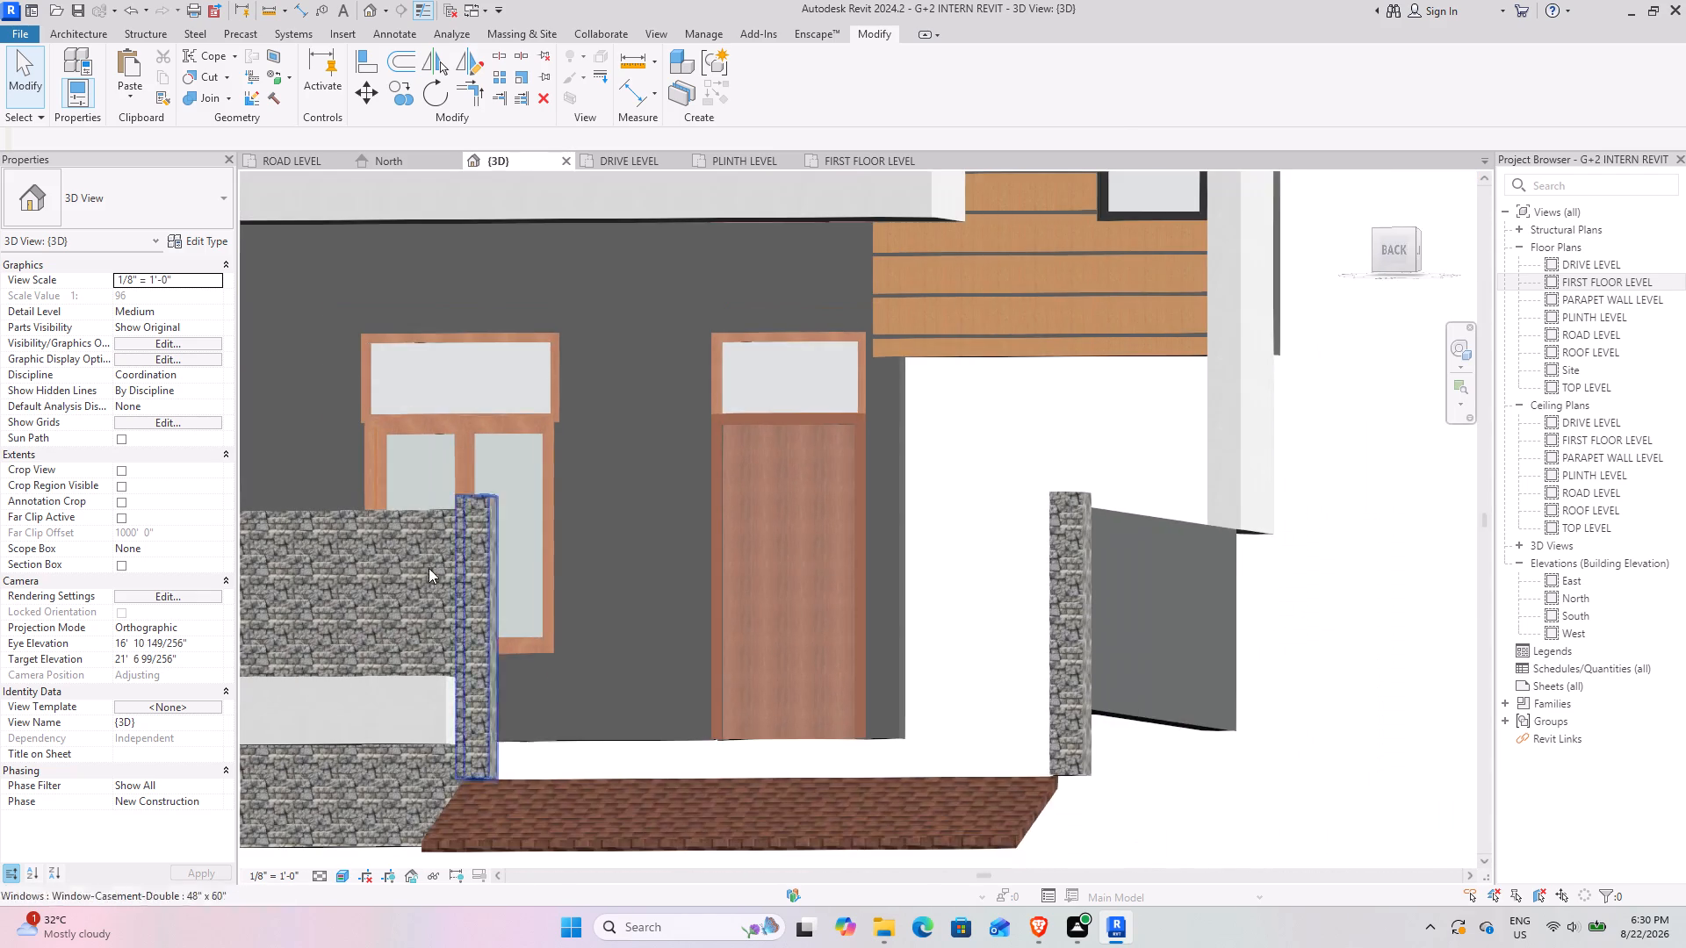
{"action": "middle_click_drag", "start_coordinate": [394, 565], "coordinate": [288, 377], "text": "shift"}
{"action": "middle_click_drag", "start_coordinate": [327, 481], "coordinate": [397, 598], "text": "shift"}
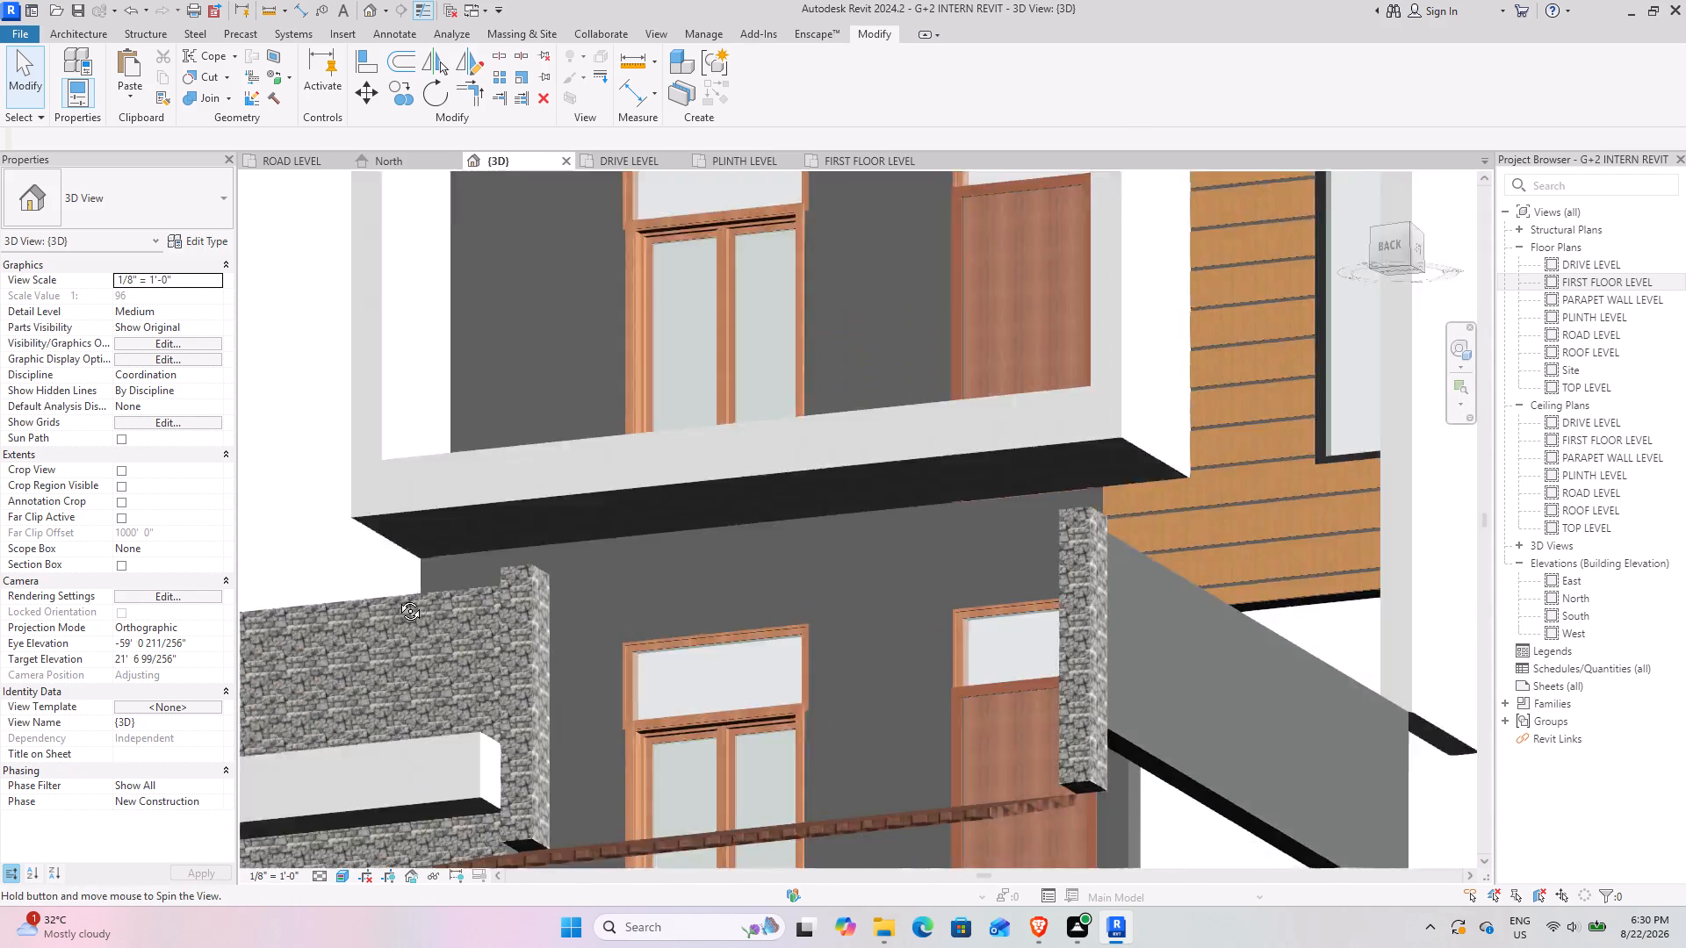
{"action": "middle_click_drag", "start_coordinate": [397, 598], "coordinate": [609, 781], "text": "shift"}
{"action": "middle_click_drag", "start_coordinate": [751, 736], "coordinate": [869, 330]}
{"action": "middle_click_drag", "start_coordinate": [786, 382], "coordinate": [718, 400], "text": "shift"}
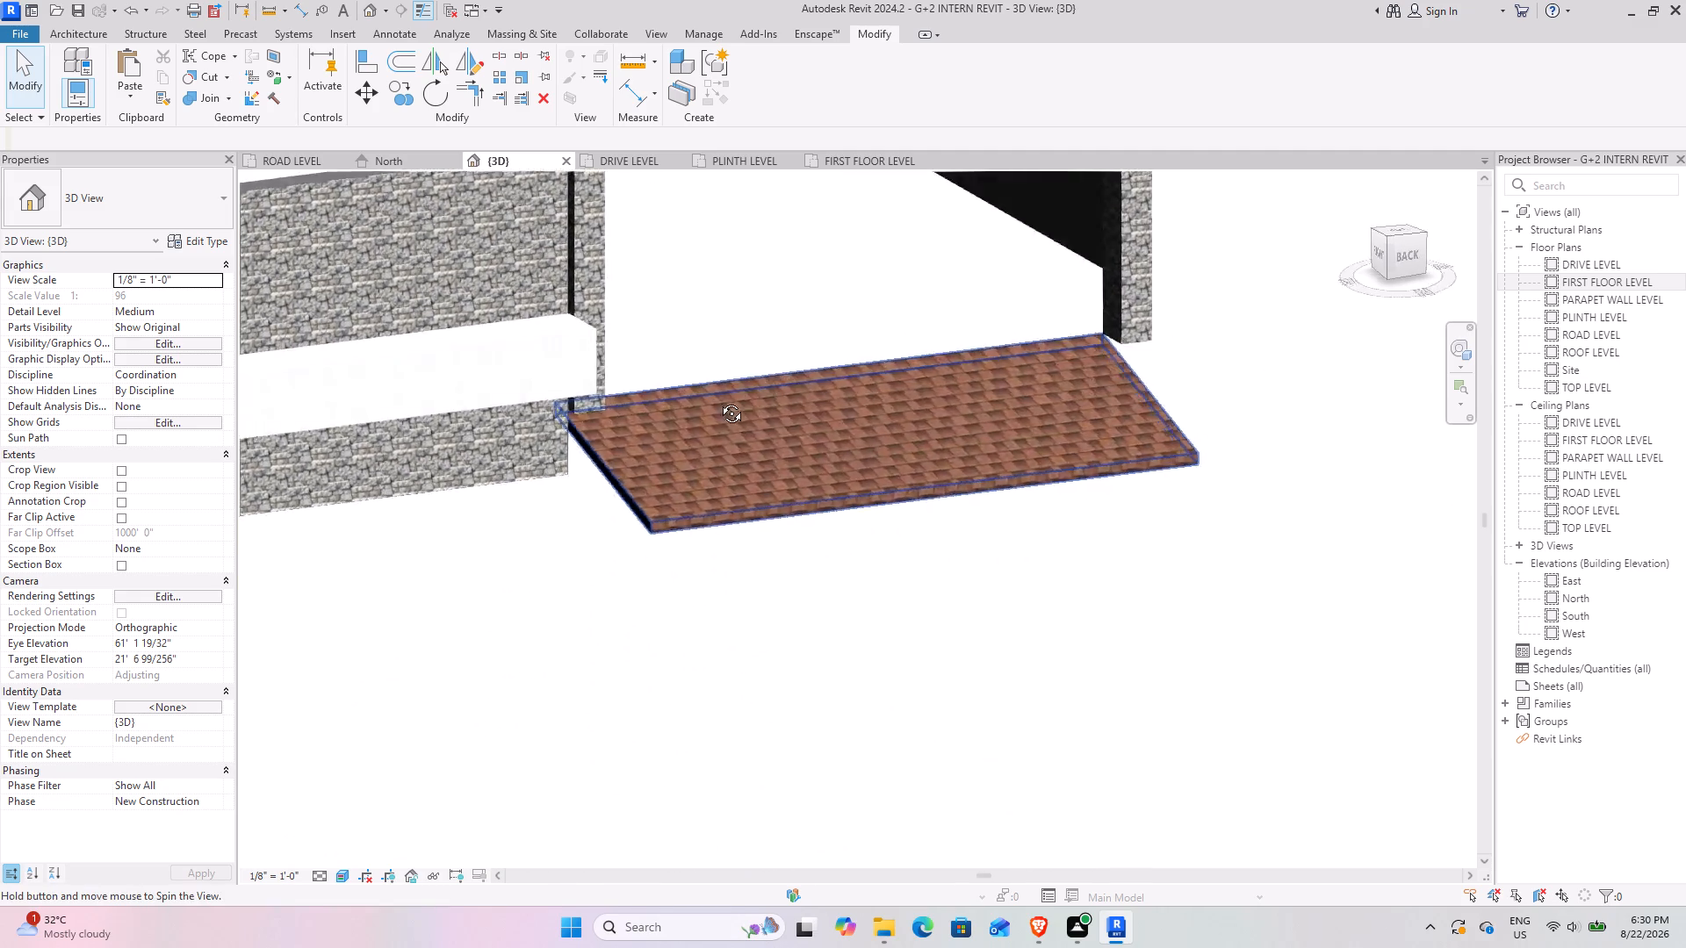
{"action": "middle_click_drag", "start_coordinate": [718, 400], "coordinate": [552, 517], "text": "shift"}
{"action": "middle_click_drag", "start_coordinate": [1086, 542], "coordinate": [1189, 227], "text": "shift"}
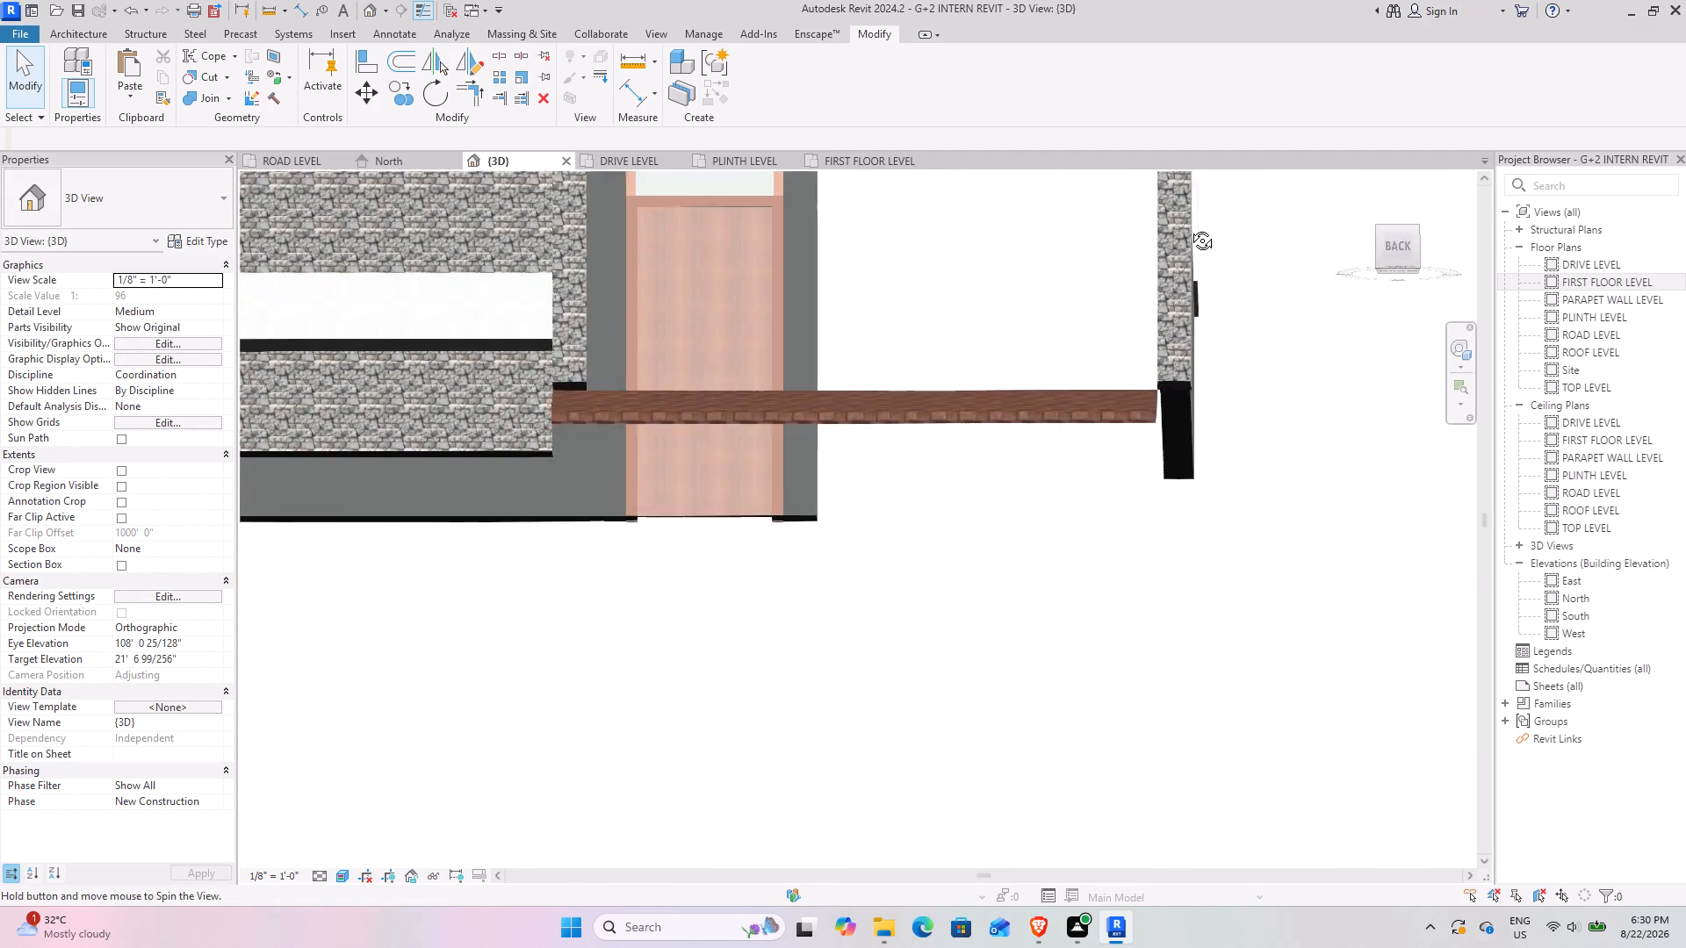
{"action": "middle_click_drag", "start_coordinate": [1189, 227], "coordinate": [1243, 390], "text": "shift"}
{"action": "middle_click", "coordinate": [1257, 428], "text": "shift"}
{"action": "scroll", "coordinate": [1087, 333], "scroll_direction": "up", "scroll_amount": 7}
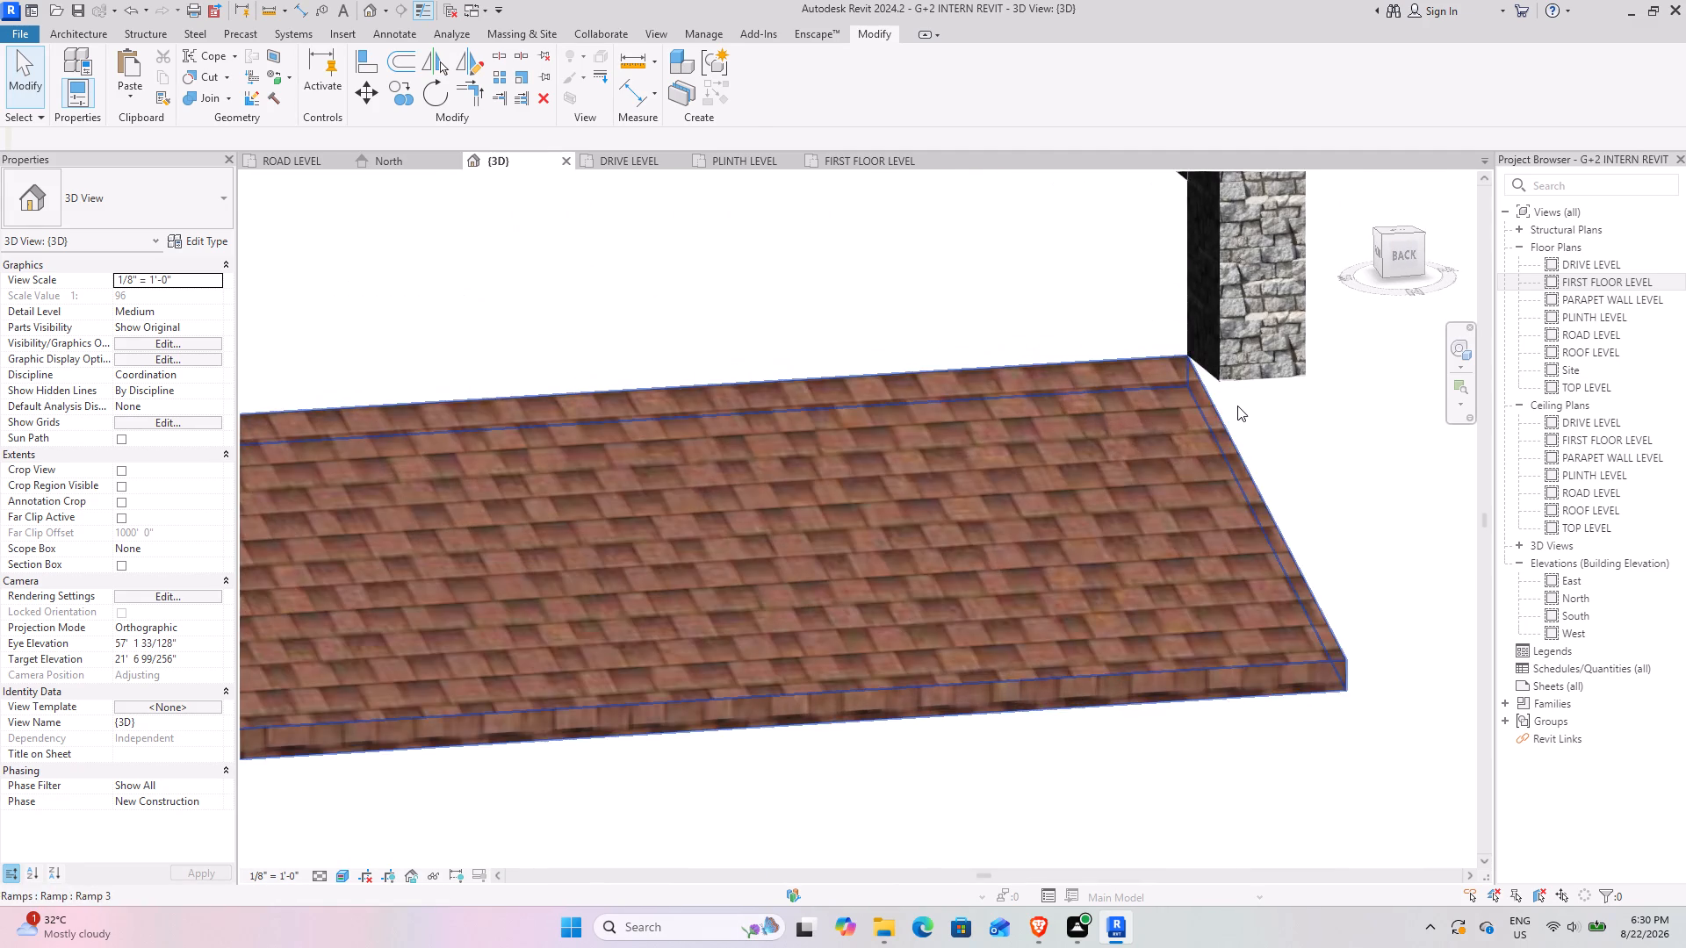
{"action": "scroll", "coordinate": [1237, 406], "scroll_direction": "down", "scroll_amount": 10}
{"action": "middle_click_drag", "start_coordinate": [1249, 409], "coordinate": [587, 415], "text": "shift"}
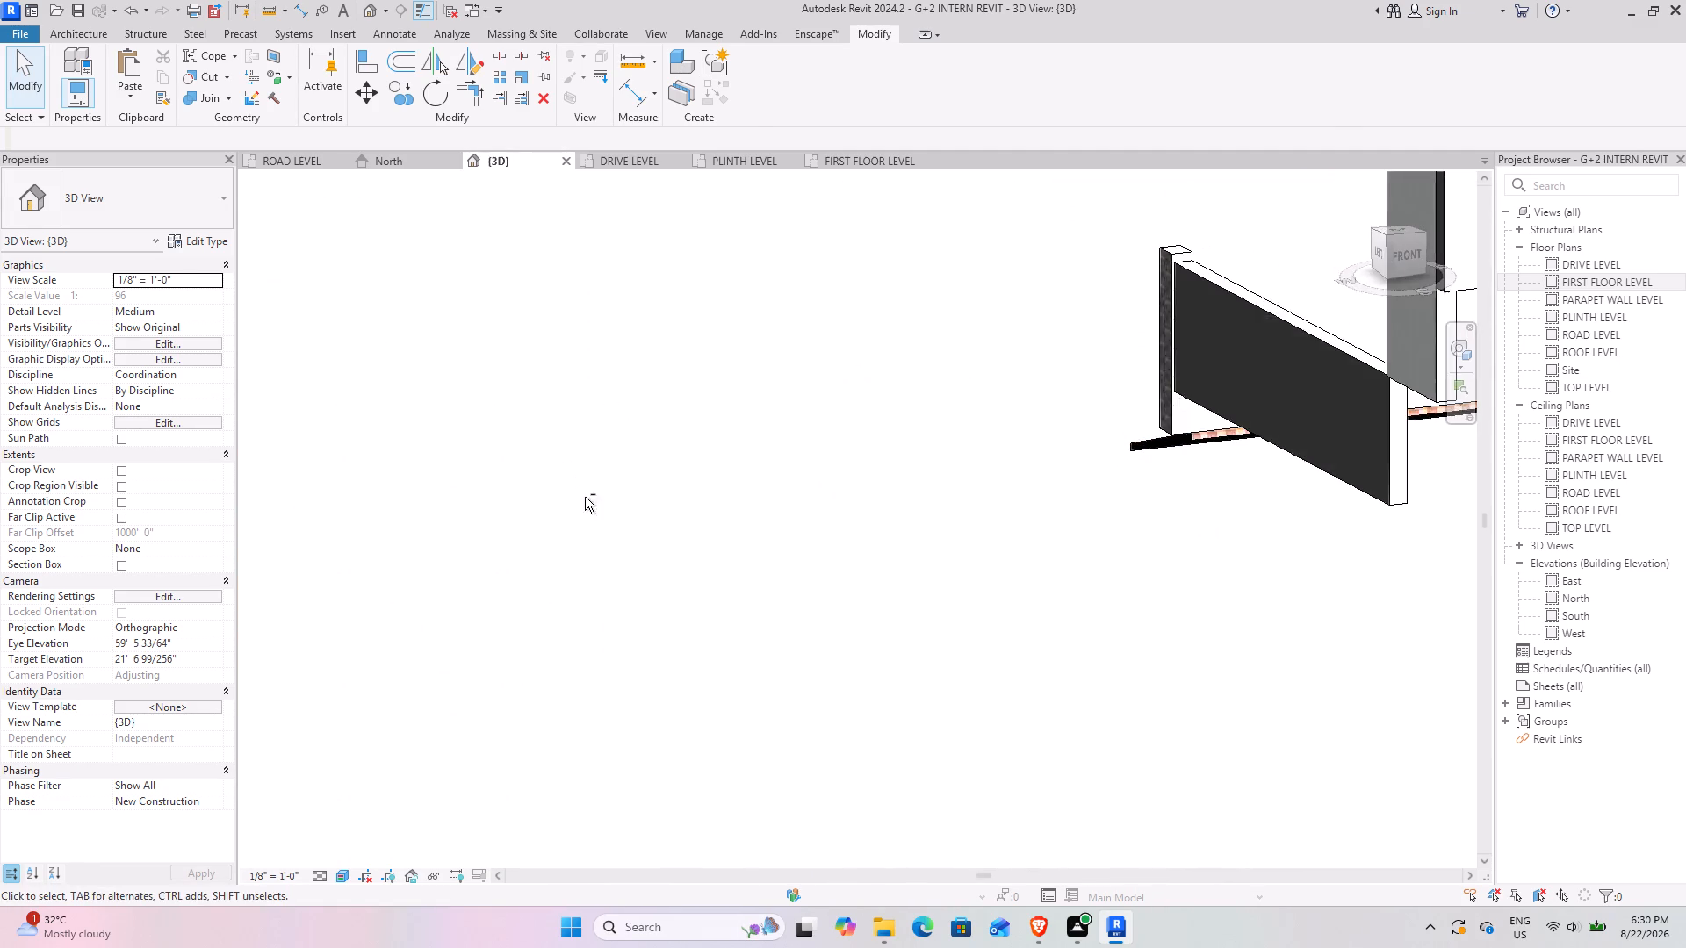
Examine the compound wall, both gate pillars and the entrance ramp from the side and the front, including where the ramp meets the pillars.
{"action": "middle_click_drag", "start_coordinate": [648, 536], "coordinate": [880, 537], "text": "shift"}
{"action": "middle_click_drag", "start_coordinate": [1035, 507], "coordinate": [1070, 502], "text": "shift"}
{"action": "middle_click_drag", "start_coordinate": [1254, 488], "coordinate": [1399, 432], "text": "shift"}
{"action": "middle_click_drag", "start_coordinate": [873, 405], "coordinate": [1006, 383]}
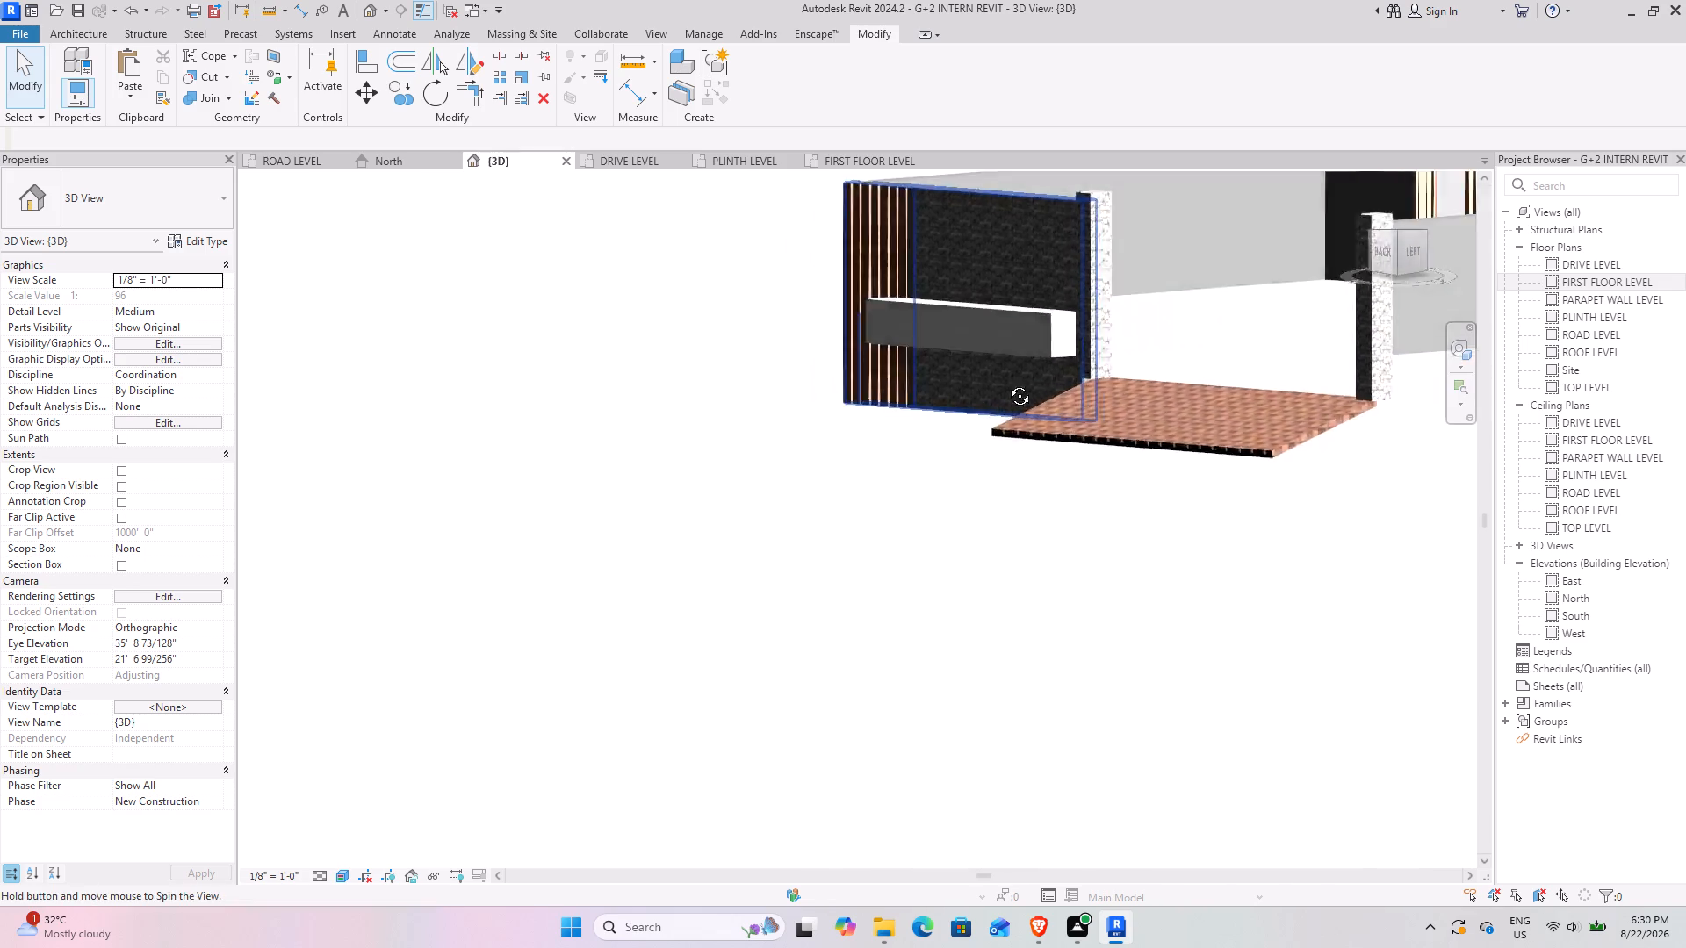
{"action": "middle_click_drag", "start_coordinate": [1006, 383], "coordinate": [1216, 328]}
{"action": "middle_click", "coordinate": [1275, 317], "text": "shift"}
{"action": "middle_click_drag", "start_coordinate": [1221, 317], "coordinate": [1042, 388], "text": "shift"}
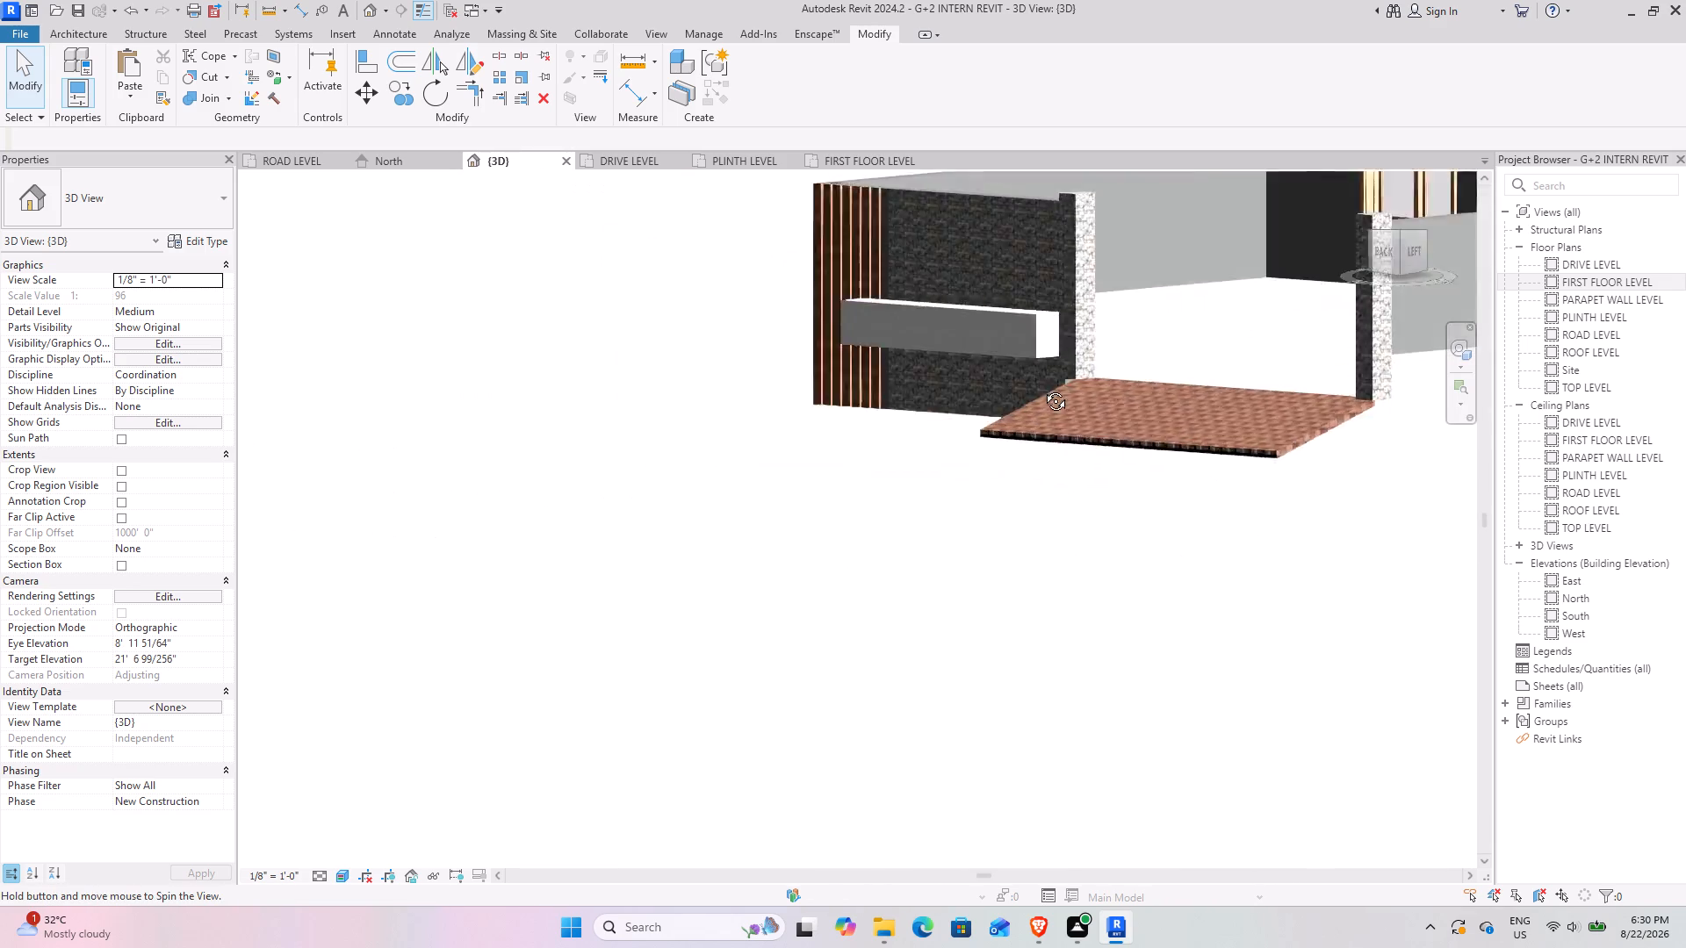
{"action": "middle_click_drag", "start_coordinate": [1042, 388], "coordinate": [1243, 413], "text": "shift"}
{"action": "middle_click_drag", "start_coordinate": [1241, 414], "coordinate": [1152, 423], "text": "shift"}
{"action": "middle_click_drag", "start_coordinate": [1062, 413], "coordinate": [621, 466]}
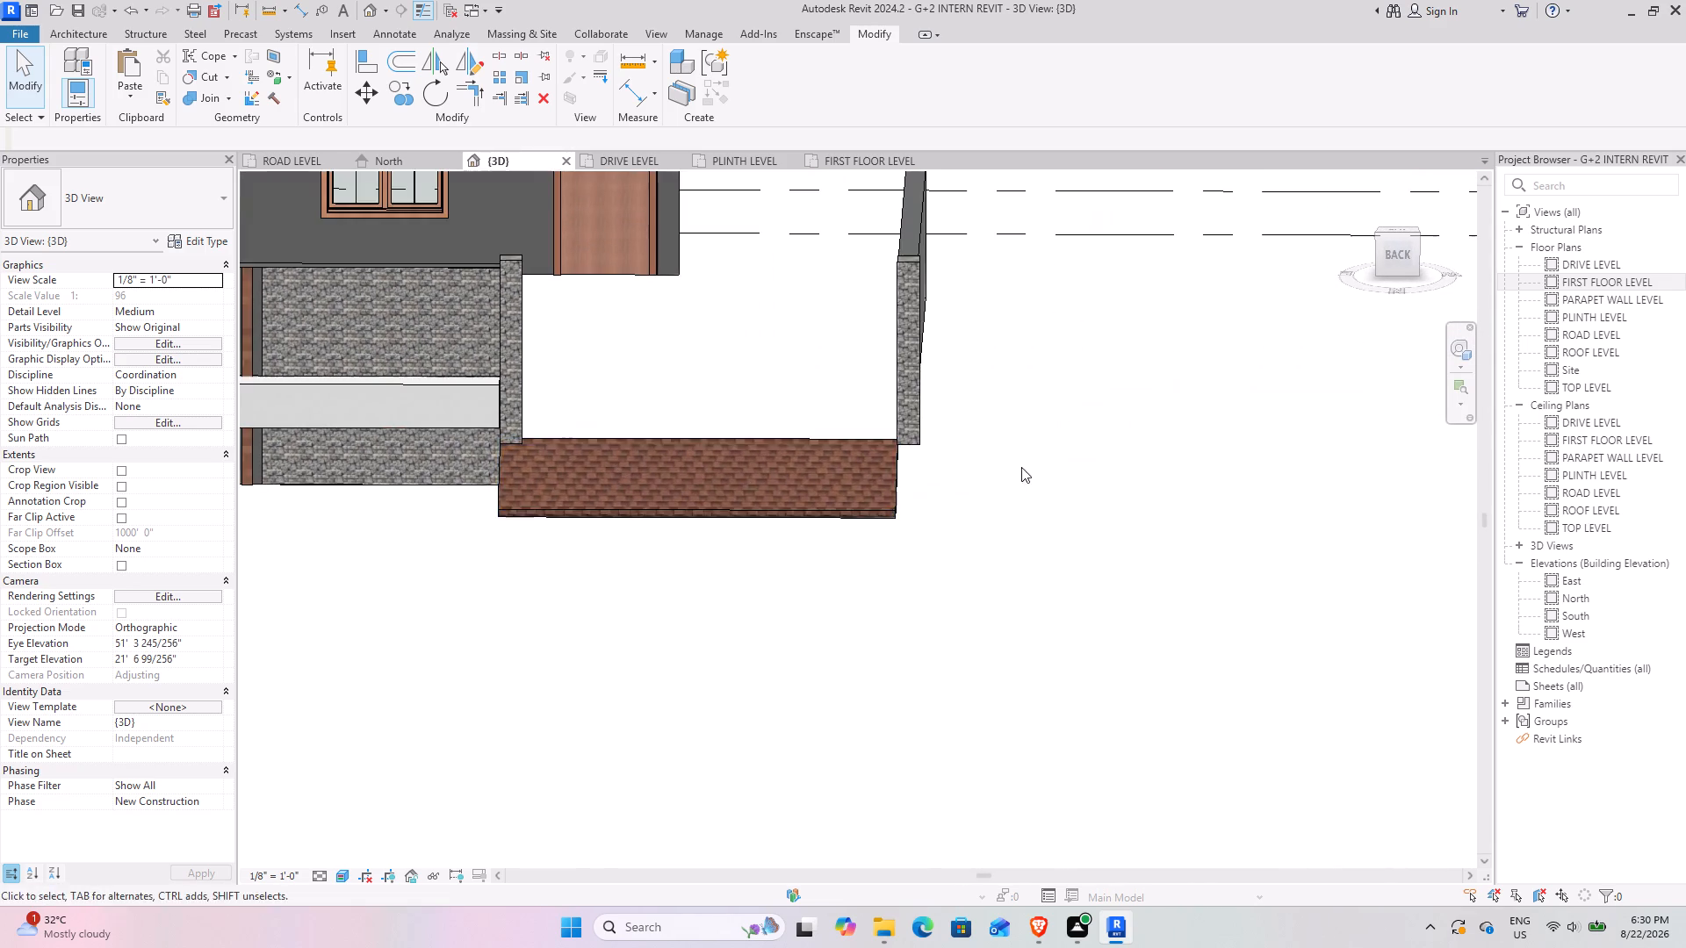
Edit the entrance ramp's sketch in the ROAD LEVEL plan, extending its boundary under the gate pillar to the side wall's outer face, and finish it.
{"action": "scroll", "coordinate": [884, 433], "scroll_direction": "up", "scroll_amount": 8}
{"action": "left_click", "coordinate": [944, 523]}
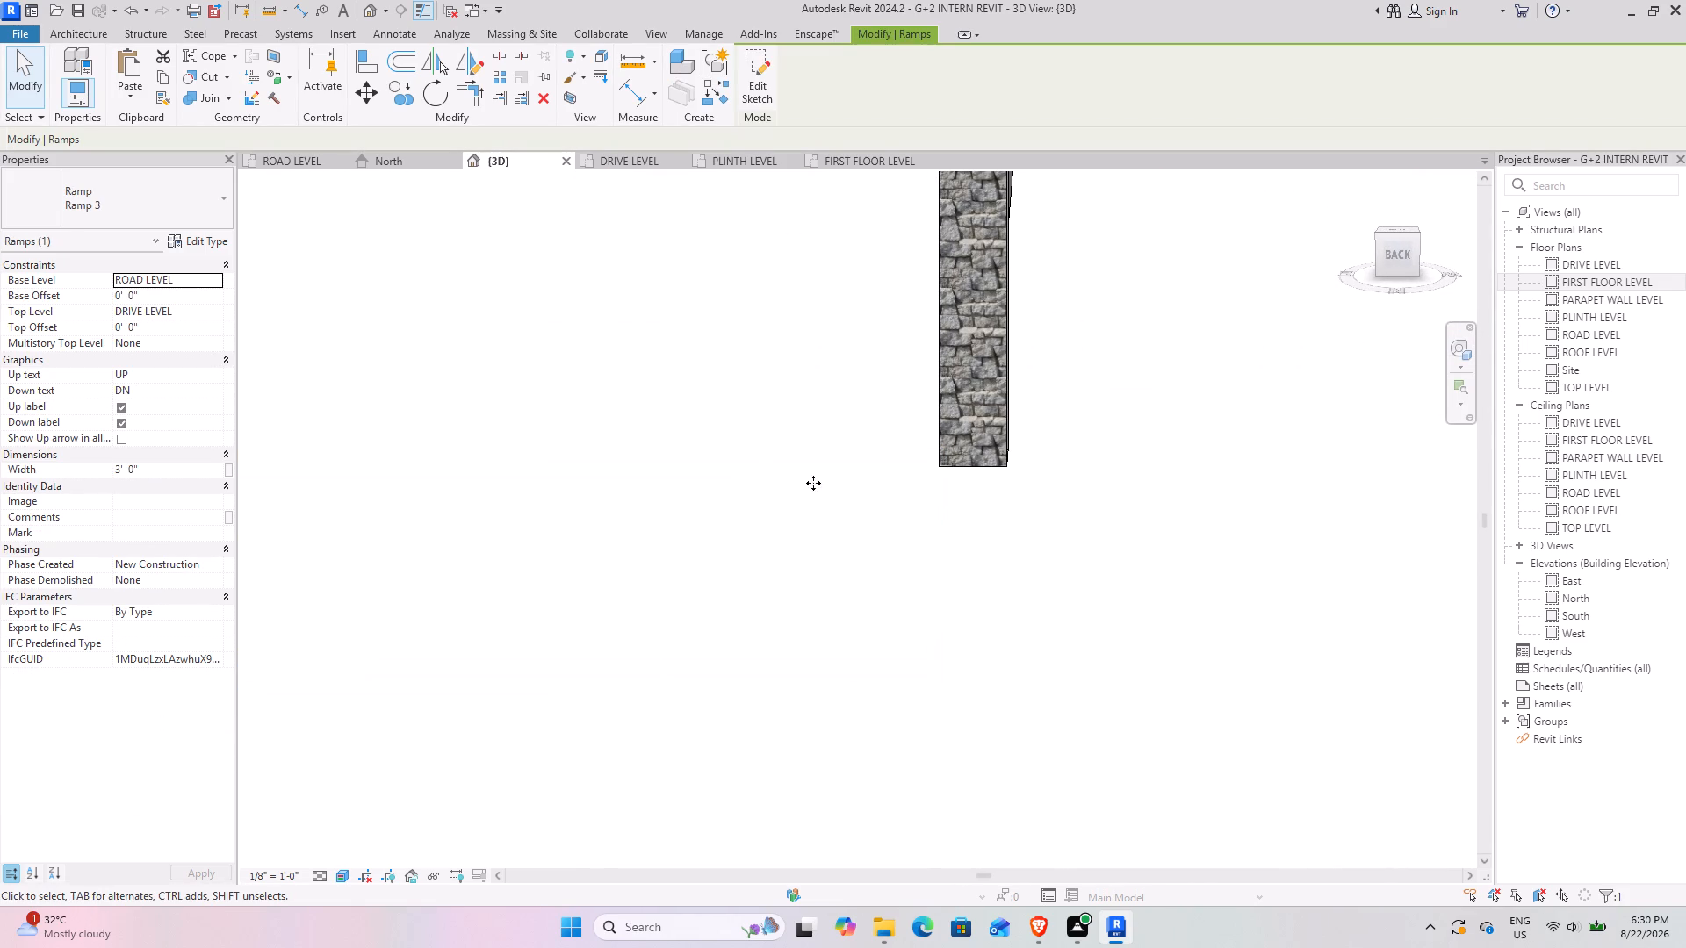
{"action": "left_click", "coordinate": [751, 83]}
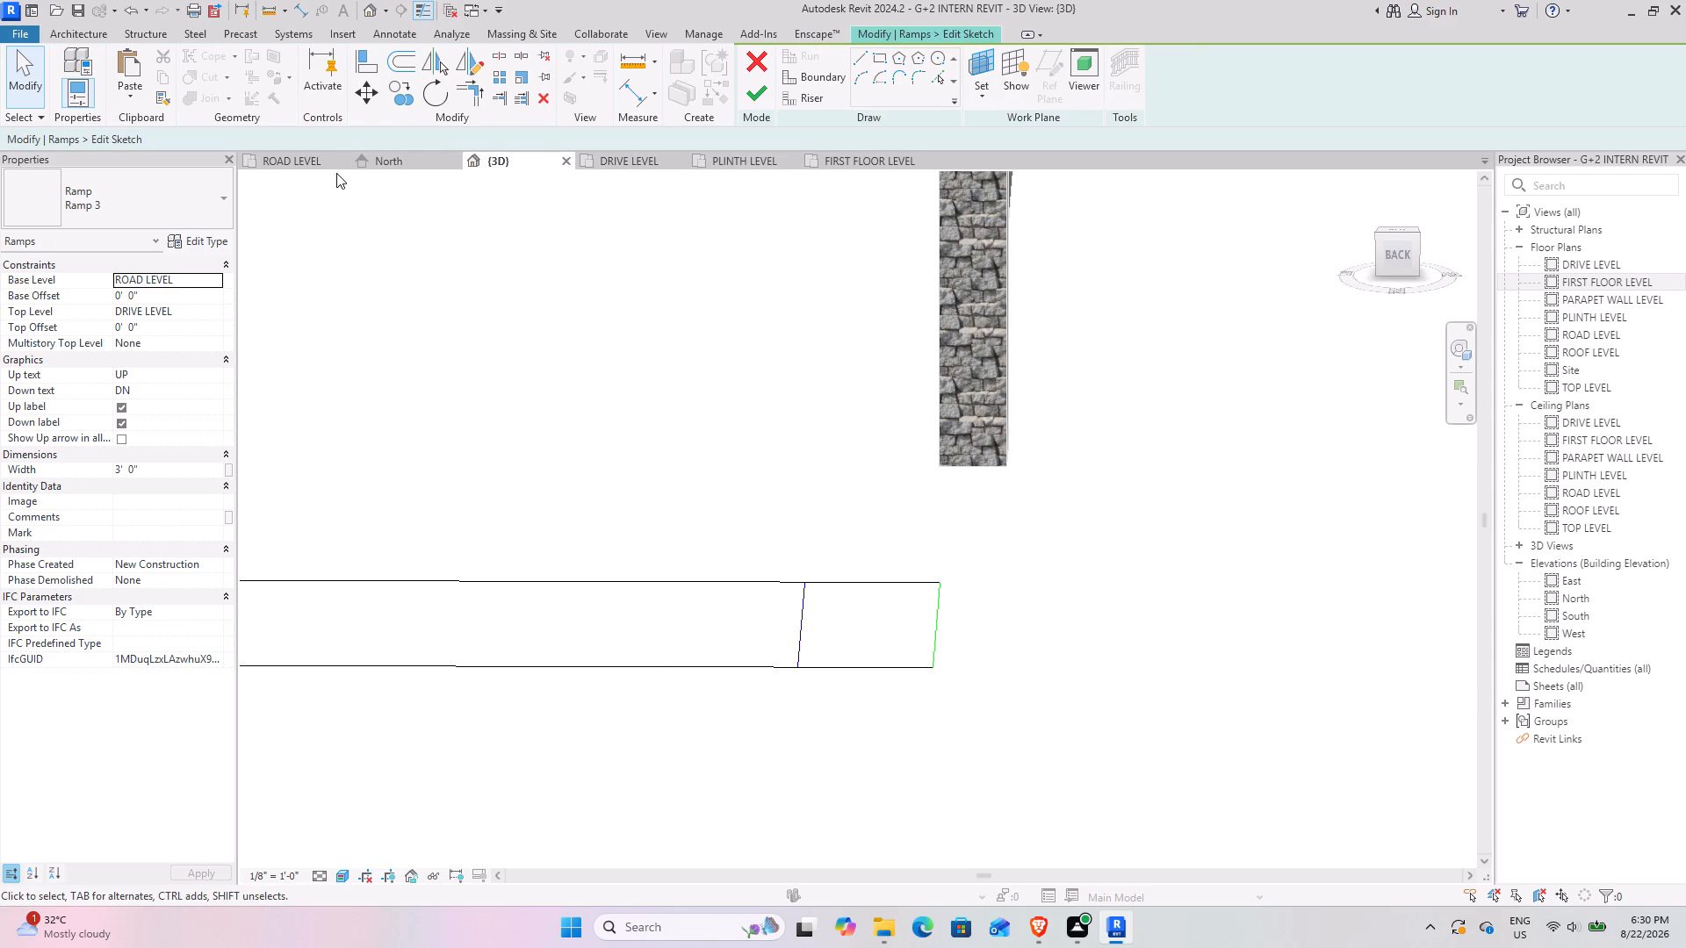
{"action": "left_click", "coordinate": [310, 162]}
{"action": "scroll", "coordinate": [628, 534], "scroll_direction": "down", "scroll_amount": 2}
{"action": "scroll", "coordinate": [628, 534], "scroll_direction": "up", "scroll_amount": 7}
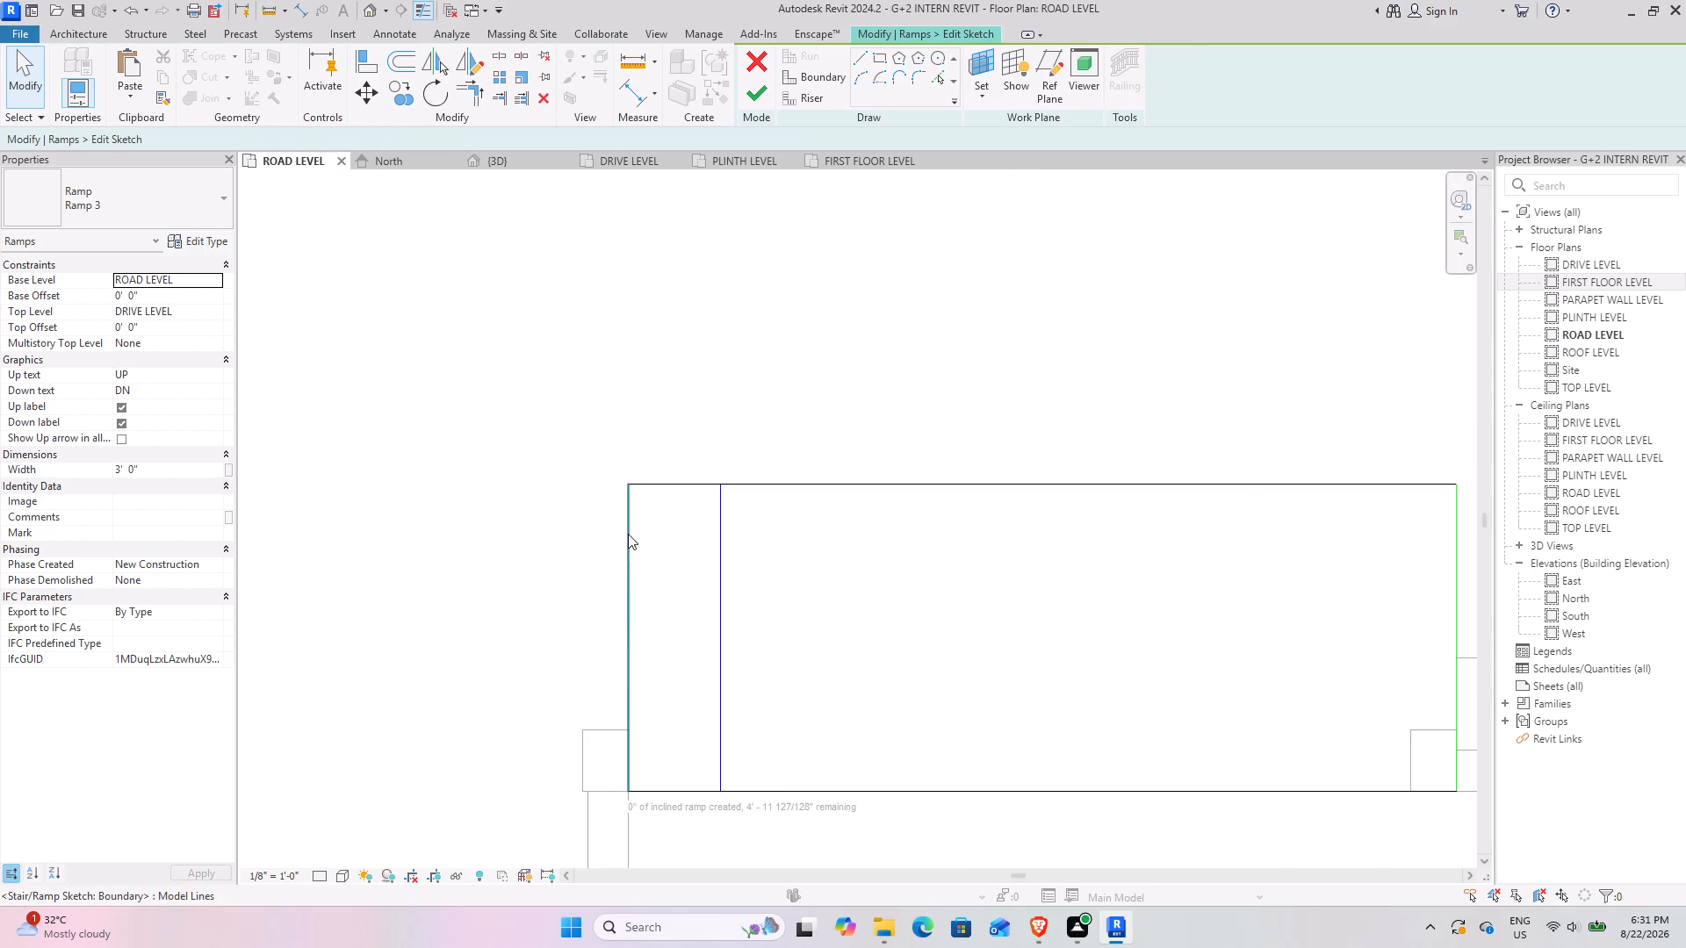
{"action": "left_click", "coordinate": [628, 534]}
{"action": "left_click_drag", "start_coordinate": [630, 546], "coordinate": [570, 542]}
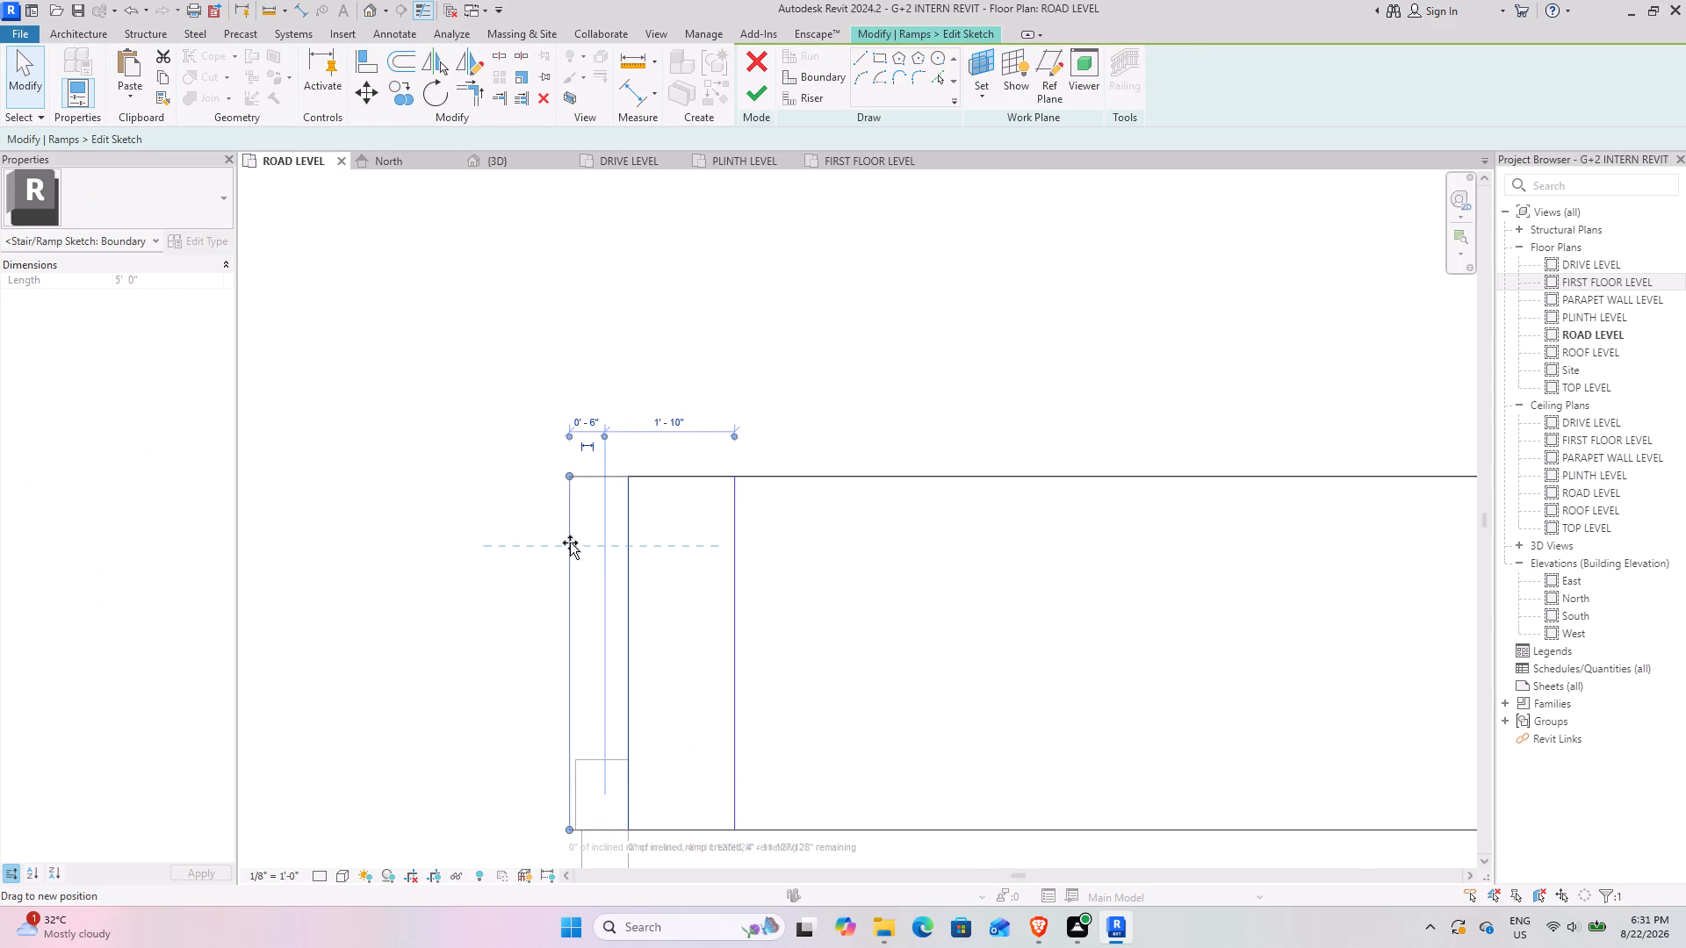
{"action": "left_click_drag", "start_coordinate": [570, 542], "coordinate": [580, 543]}
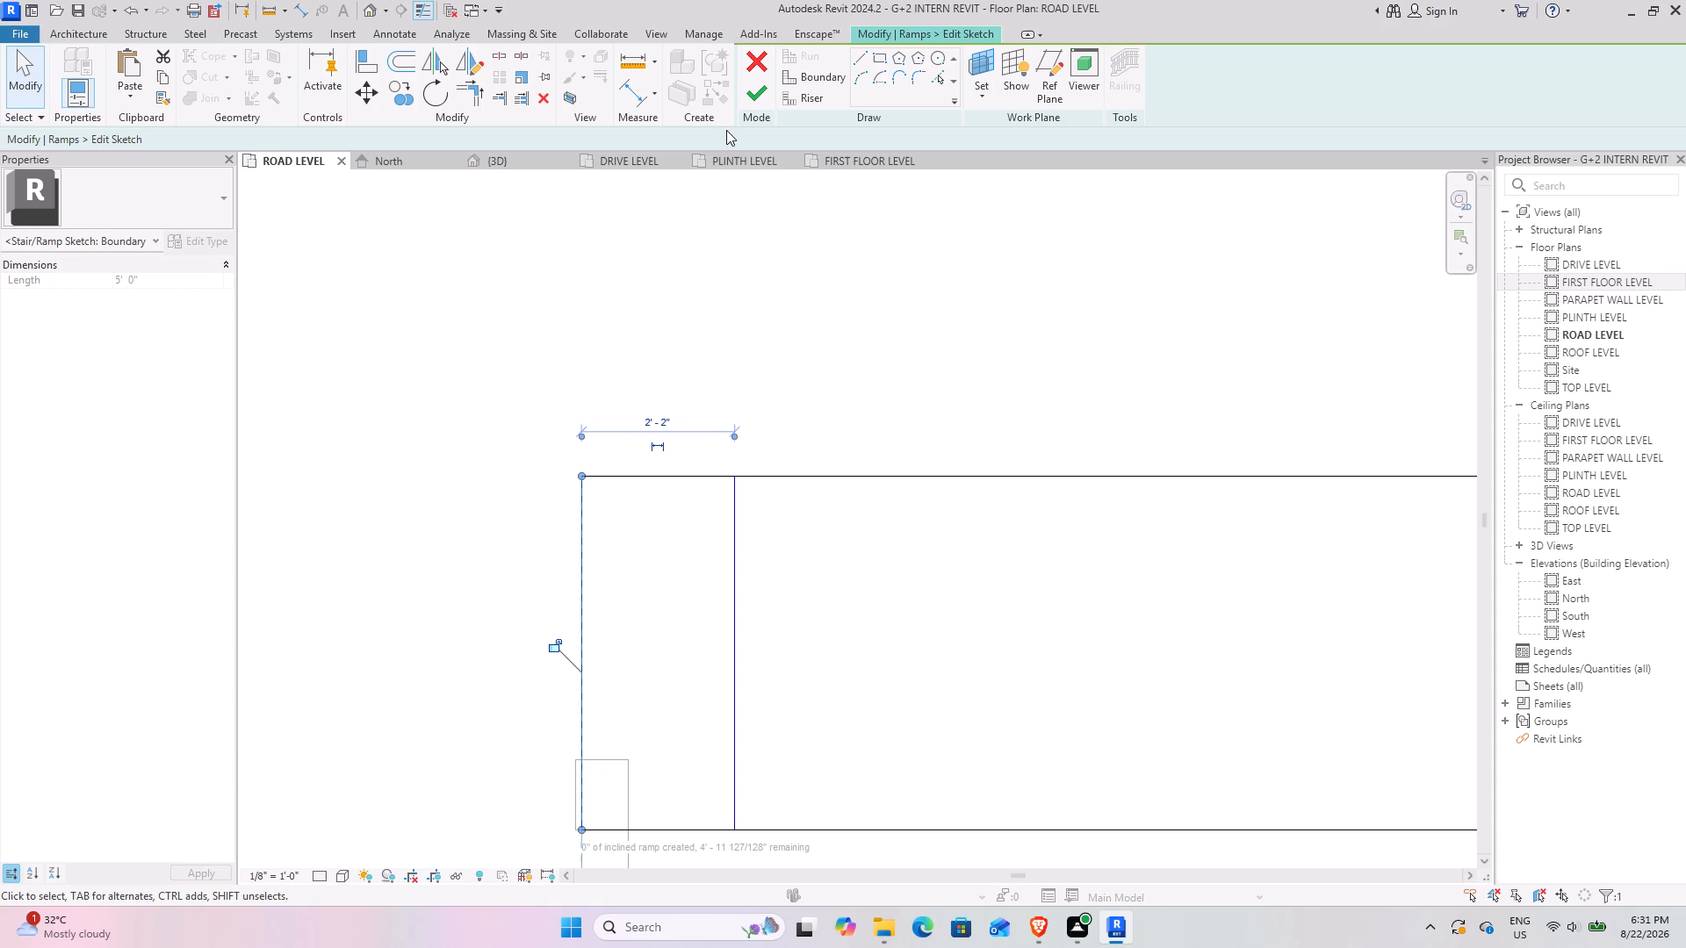
{"action": "left_click", "coordinate": [742, 95]}
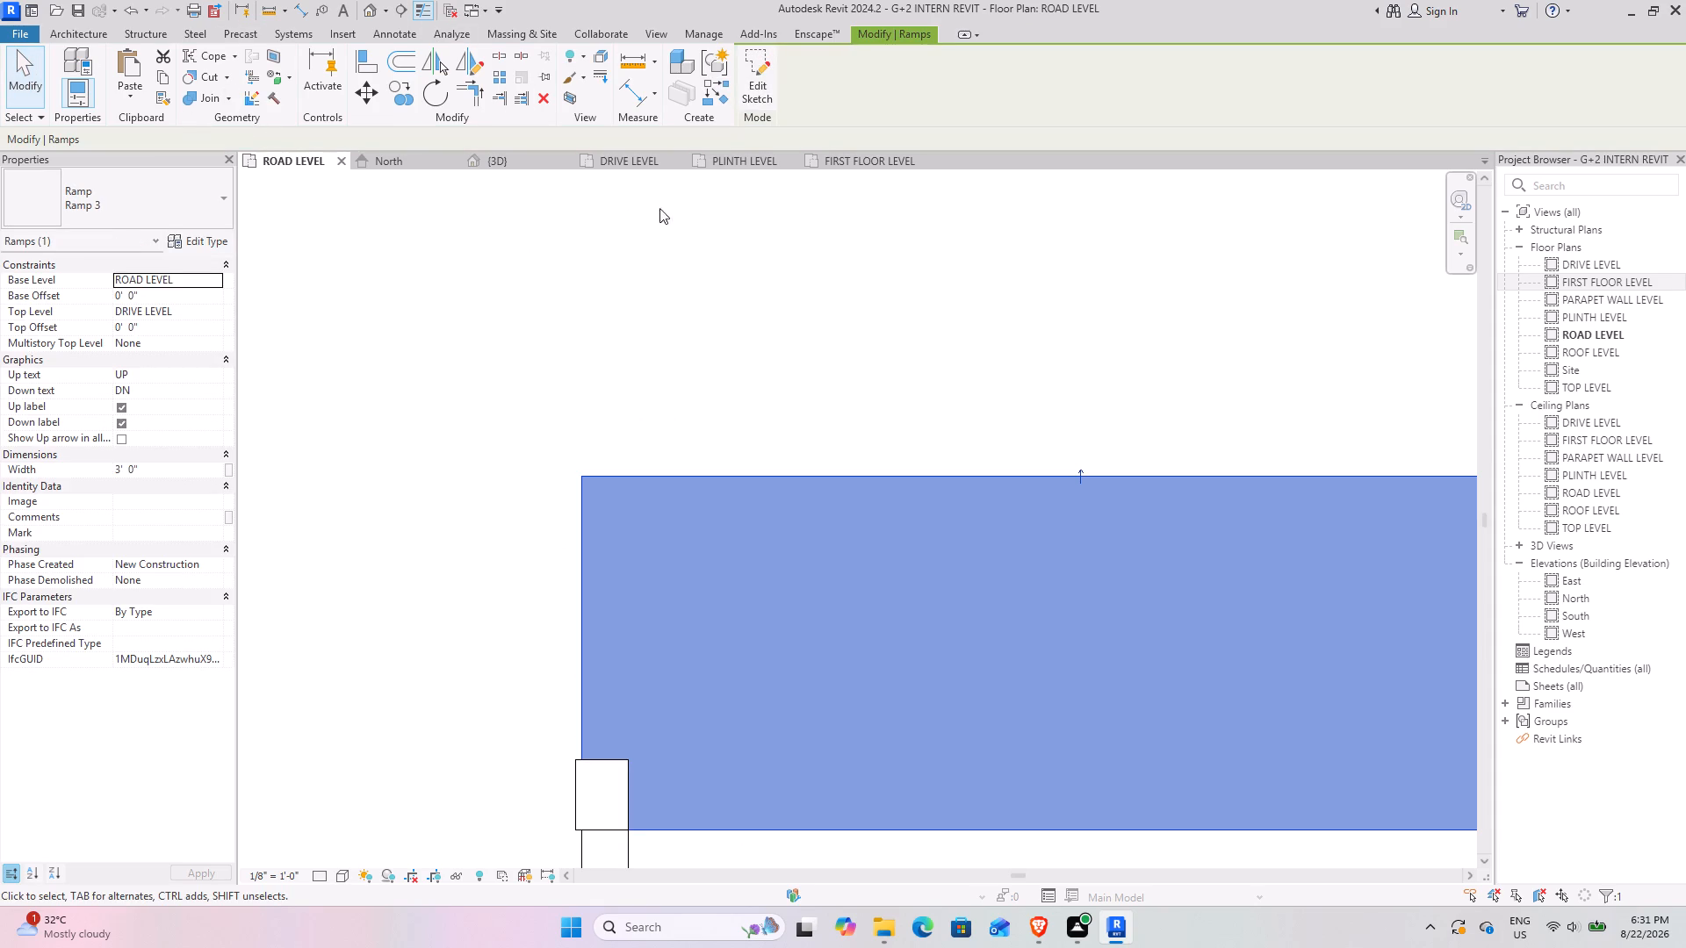
{"action": "left_click", "coordinate": [499, 164]}
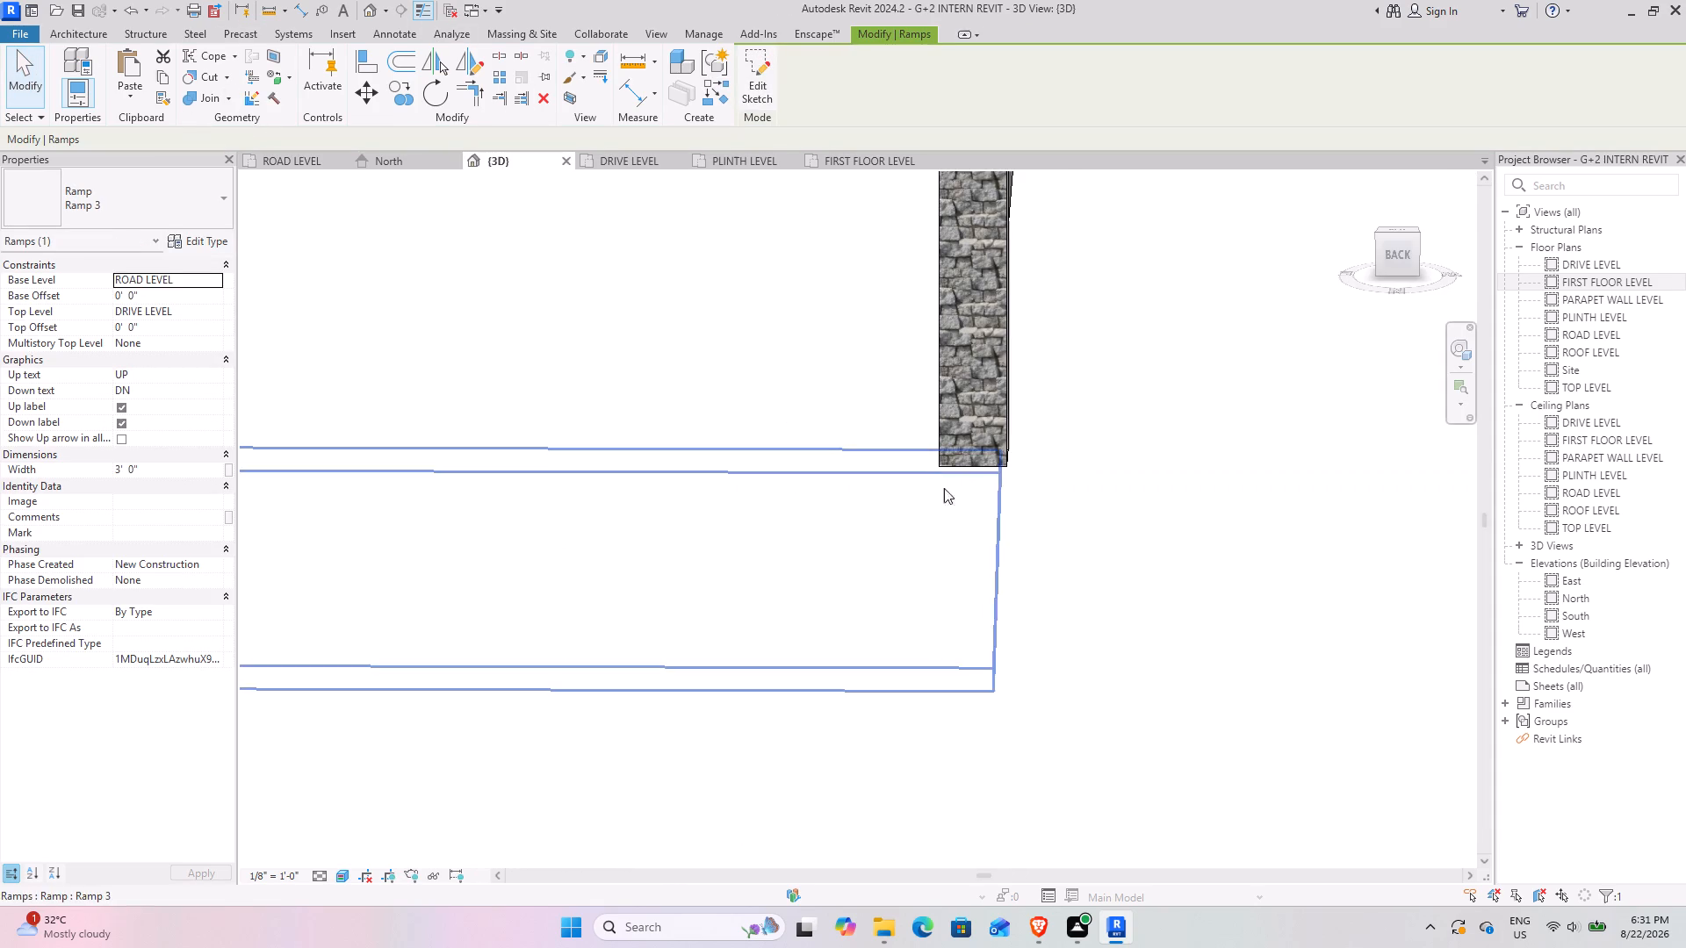
{"action": "scroll", "coordinate": [1111, 568], "scroll_direction": "down", "scroll_amount": 11}
{"action": "left_click", "coordinate": [1317, 569]}
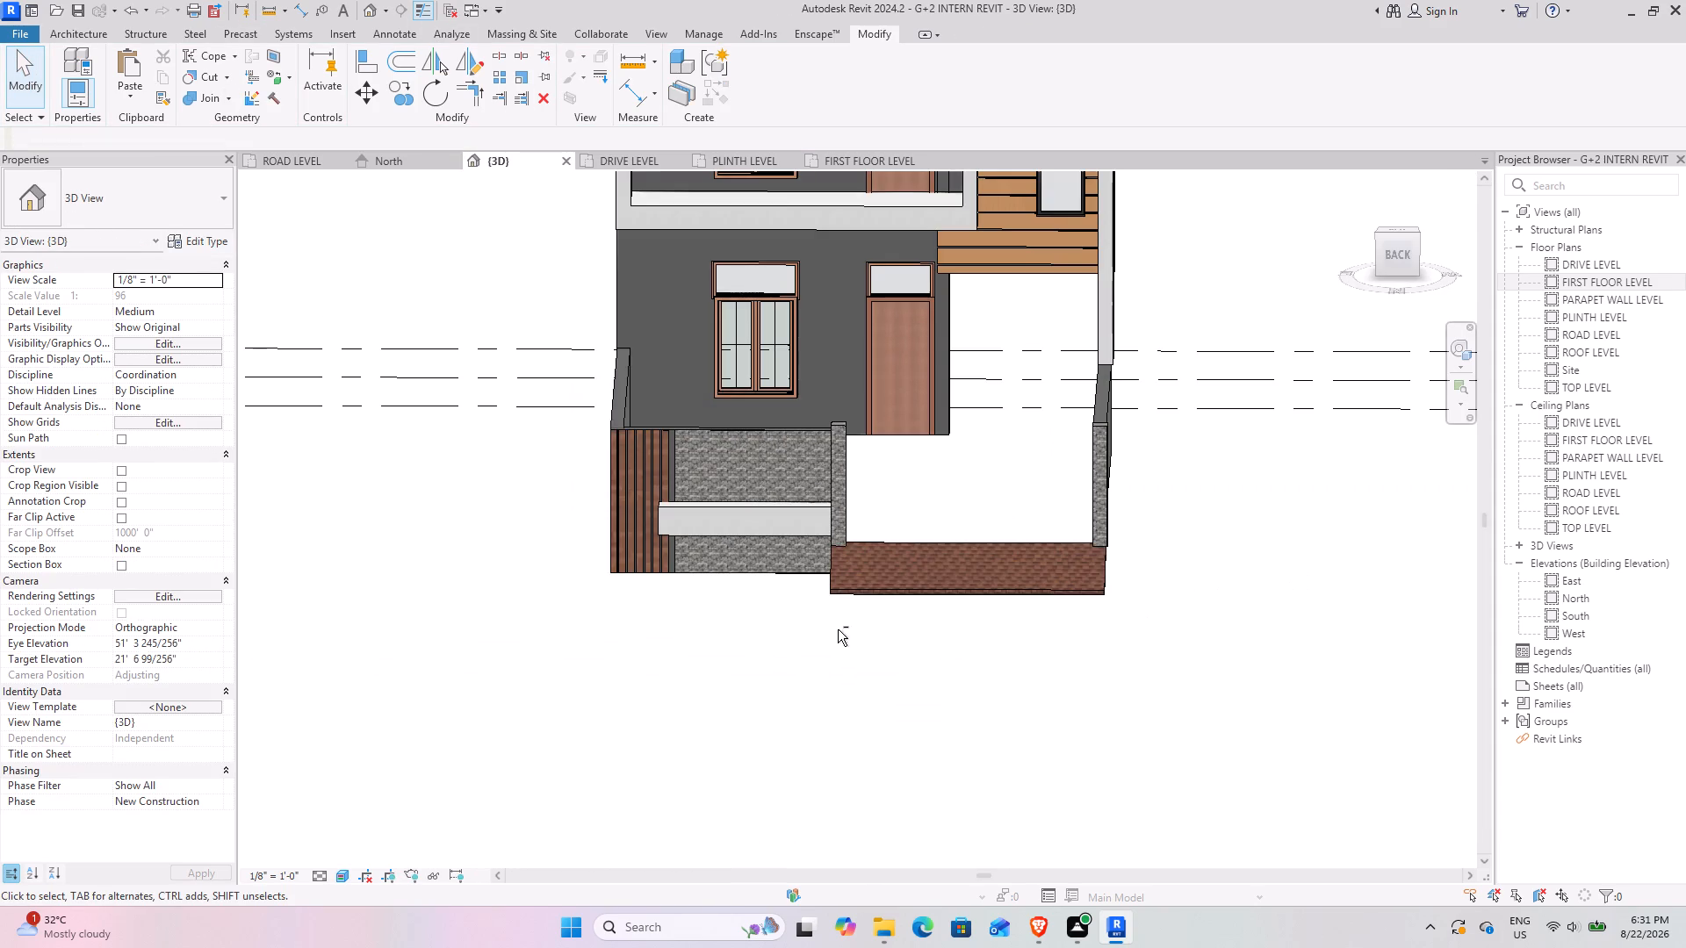
Examine the ramp's junction with the stone compound wall and gate pillar from above, from below and straight on.
{"action": "middle_click_drag", "start_coordinate": [841, 630], "coordinate": [1014, 686], "text": "shift"}
{"action": "middle_click_drag", "start_coordinate": [972, 682], "coordinate": [776, 679], "text": "shift"}
{"action": "scroll", "coordinate": [890, 549], "scroll_direction": "up", "scroll_amount": 8}
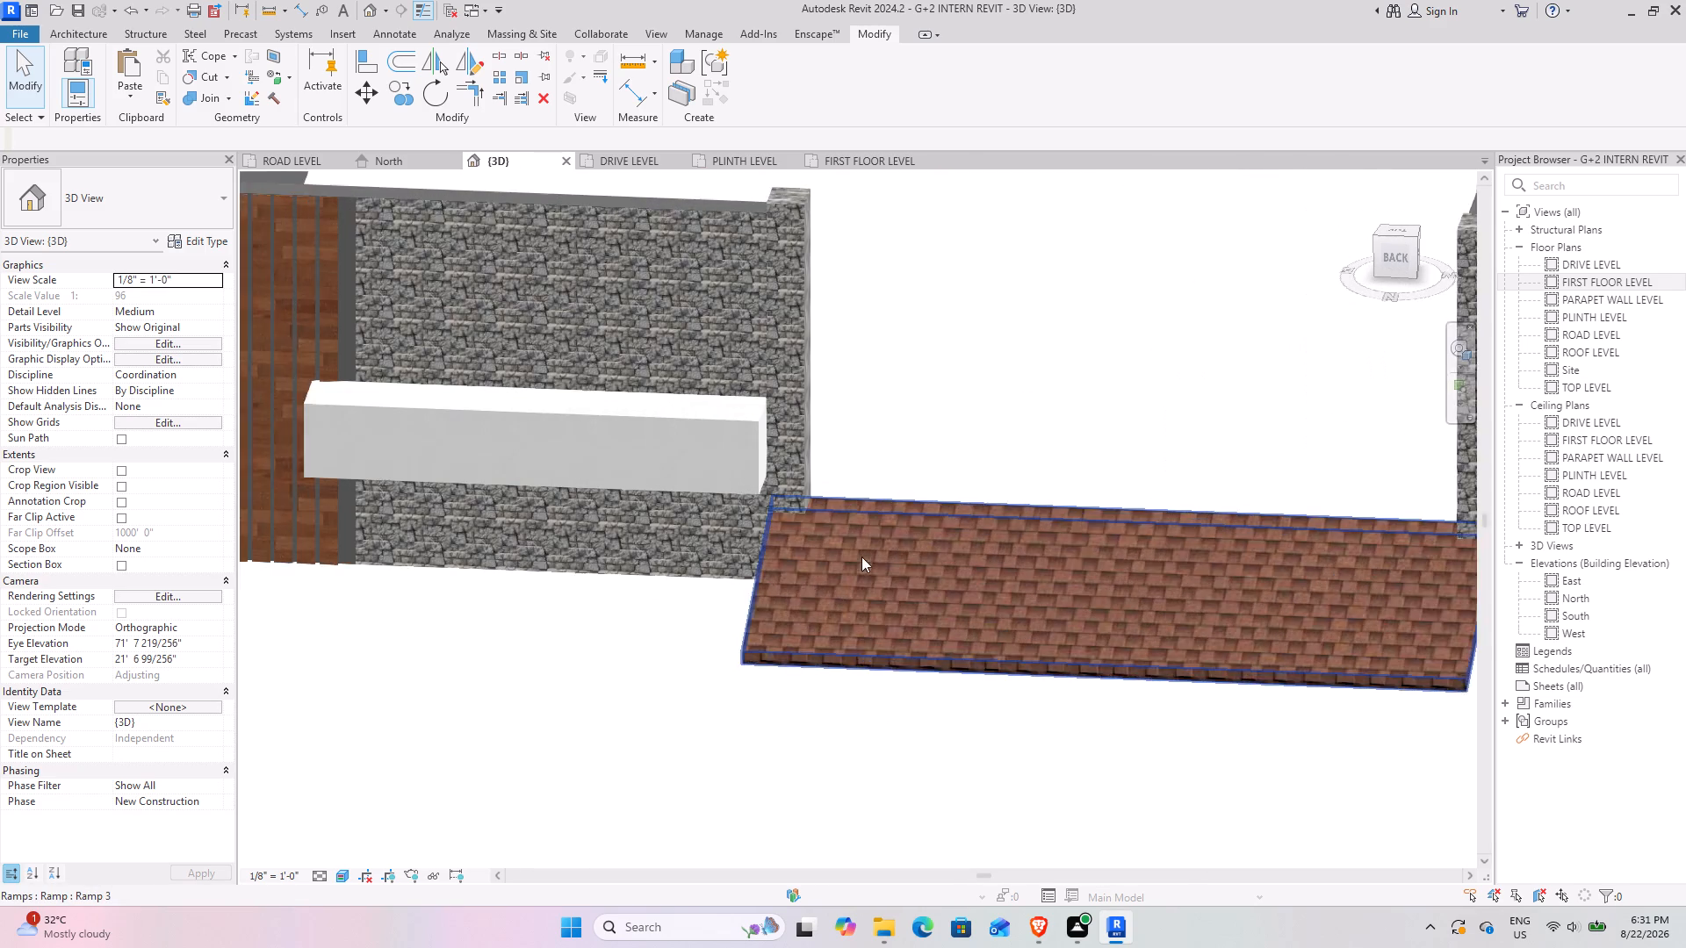
{"action": "middle_click_drag", "start_coordinate": [659, 670], "coordinate": [652, 619], "text": "shift"}
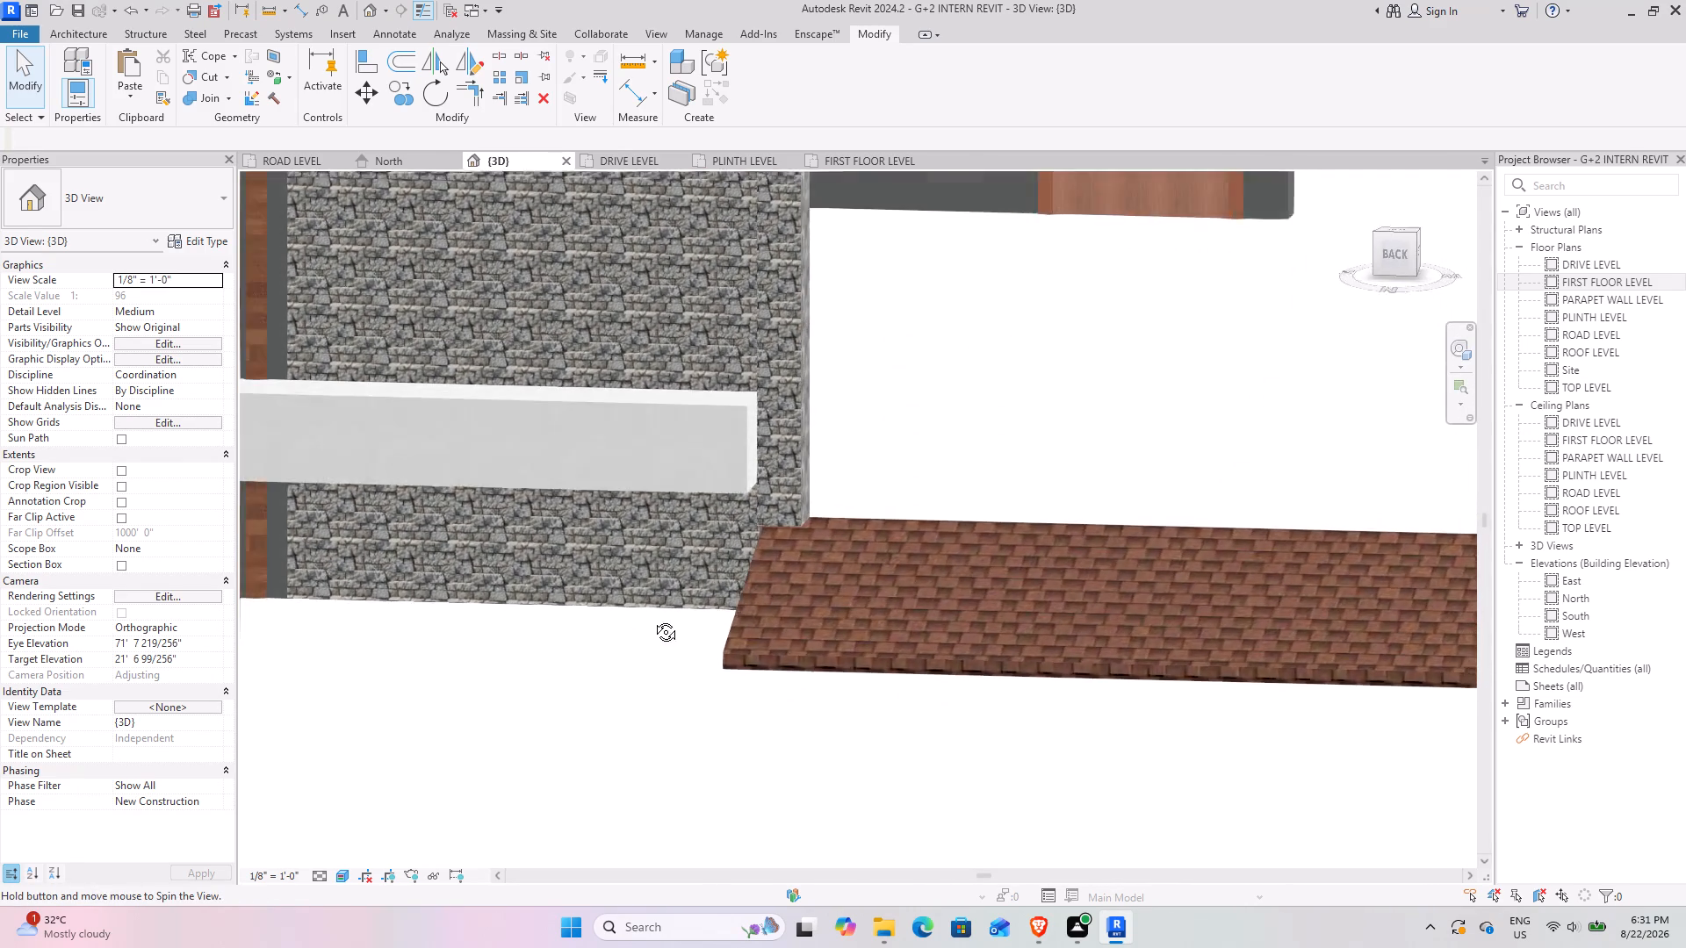
{"action": "middle_click_drag", "start_coordinate": [652, 619], "coordinate": [666, 732], "text": "shift"}
{"action": "middle_click_drag", "start_coordinate": [694, 711], "coordinate": [760, 514], "text": "shift"}
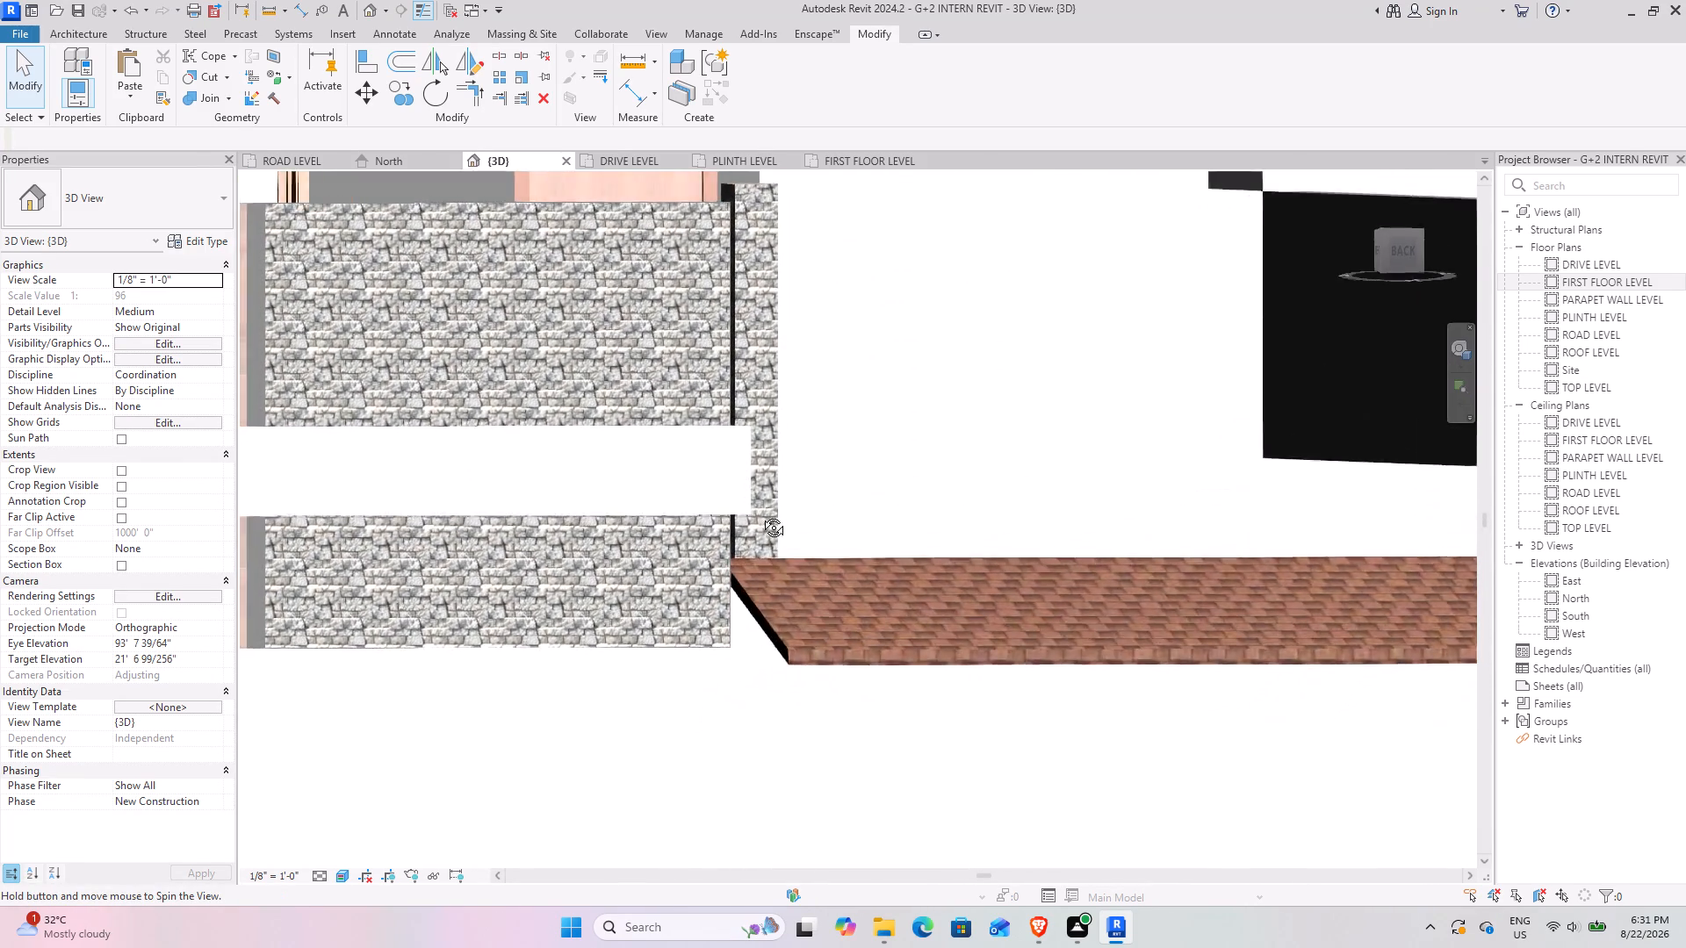
{"action": "middle_click_drag", "start_coordinate": [760, 514], "coordinate": [722, 488], "text": "shift"}
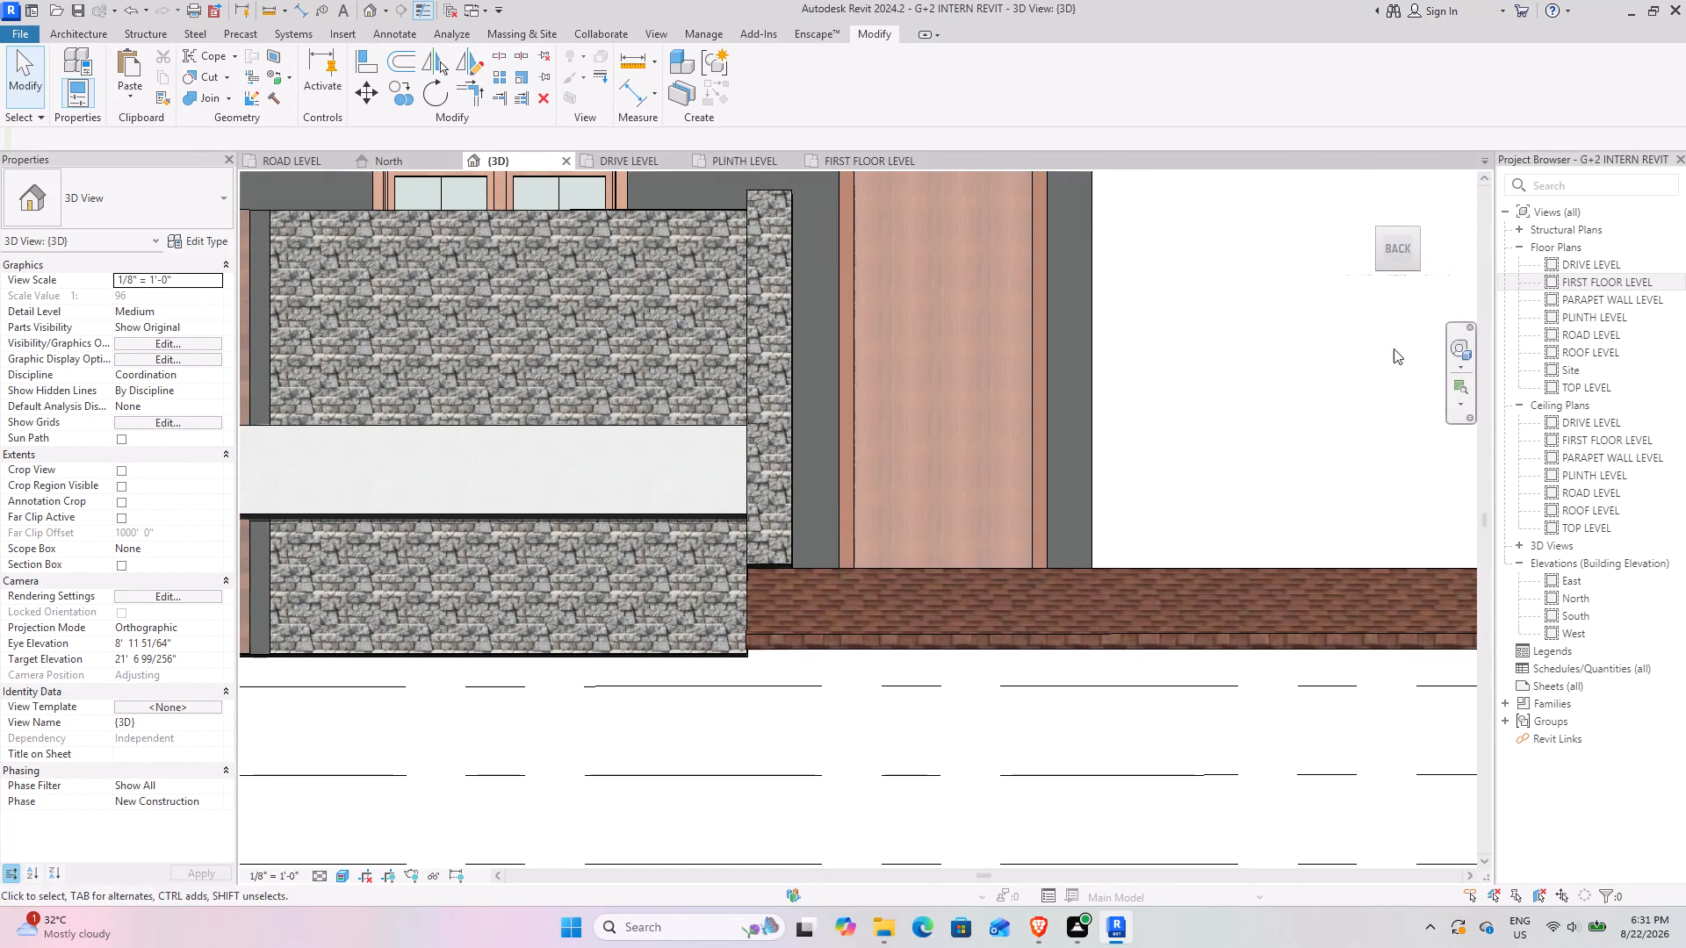
{"action": "left_click_drag", "start_coordinate": [1401, 229], "coordinate": [1399, 195]}
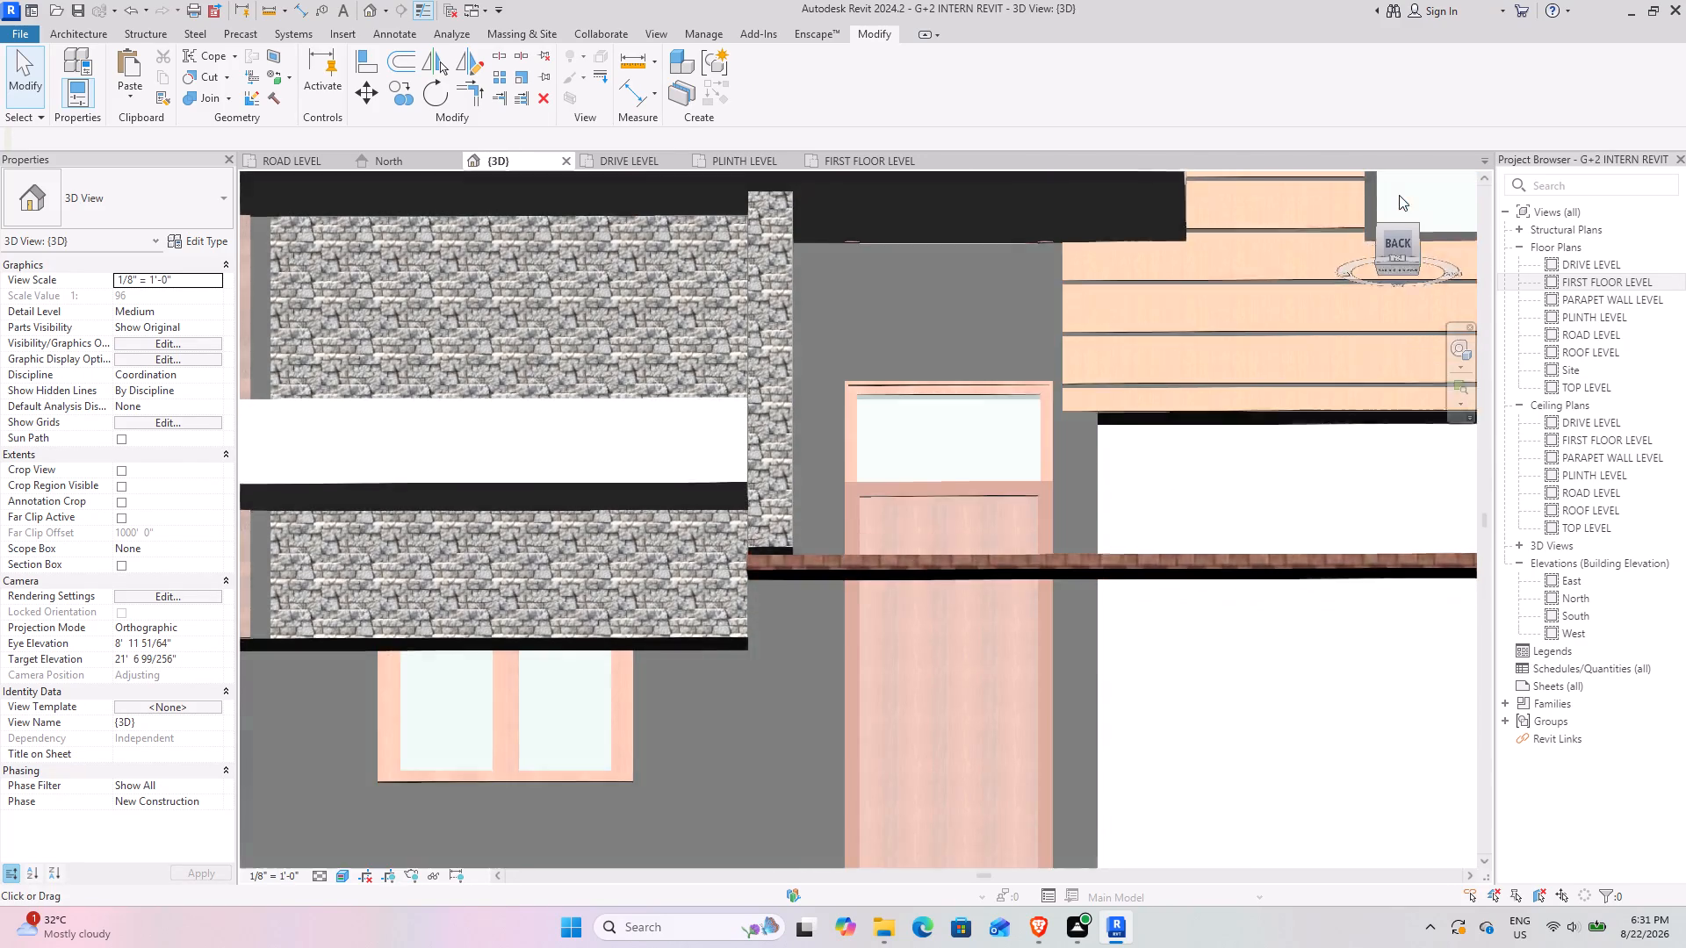
{"action": "left_click_drag", "start_coordinate": [1399, 195], "coordinate": [1399, 248]}
Examine the full front facade and the stone compound wall with its projecting band, both overall and close up.
{"action": "scroll", "coordinate": [722, 589], "scroll_direction": "down", "scroll_amount": 4}
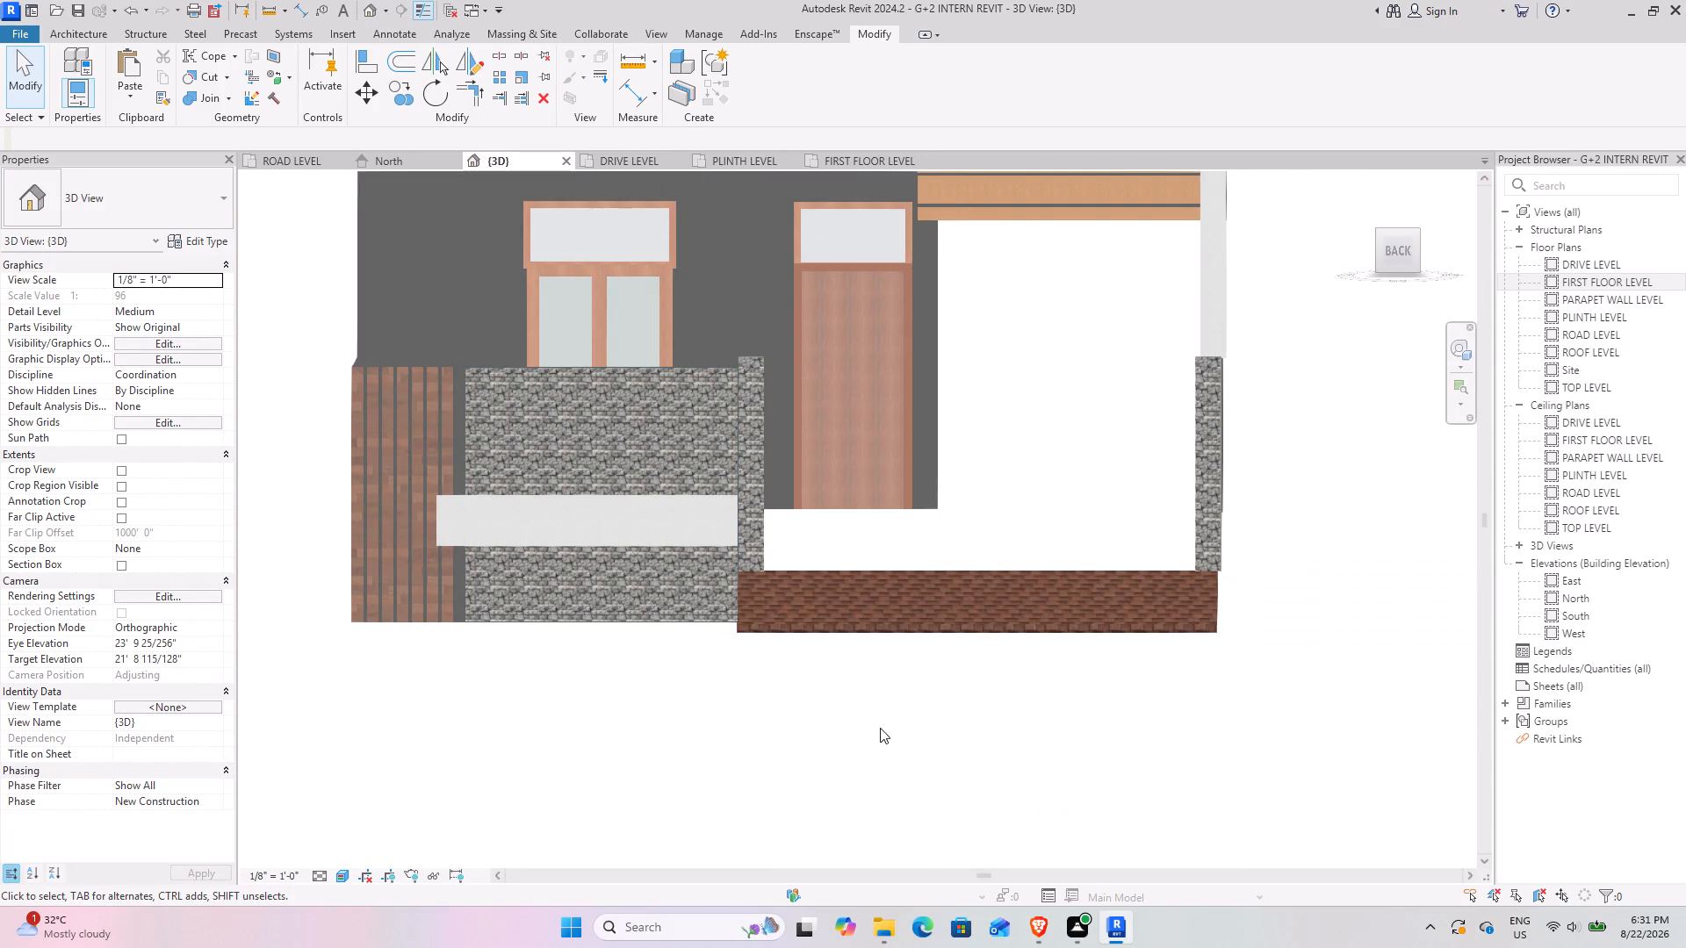
{"action": "scroll", "coordinate": [875, 721], "scroll_direction": "down", "scroll_amount": 2}
{"action": "scroll", "coordinate": [889, 481], "scroll_direction": "down", "scroll_amount": 5}
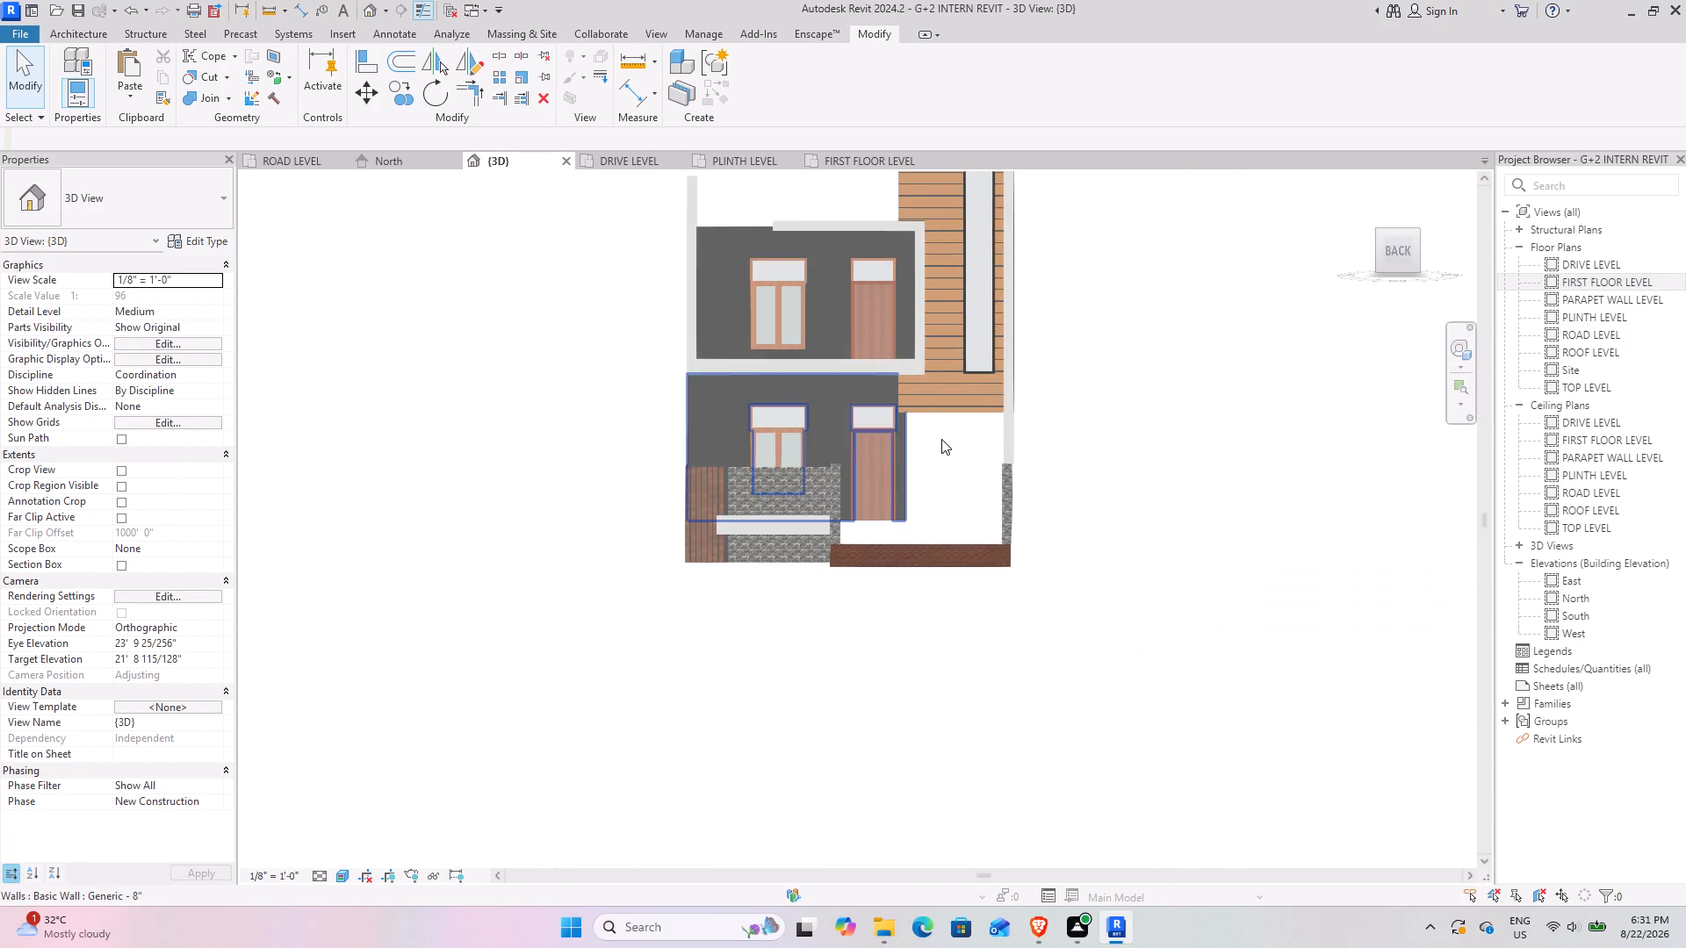
{"action": "middle_click_drag", "start_coordinate": [940, 445], "coordinate": [864, 646]}
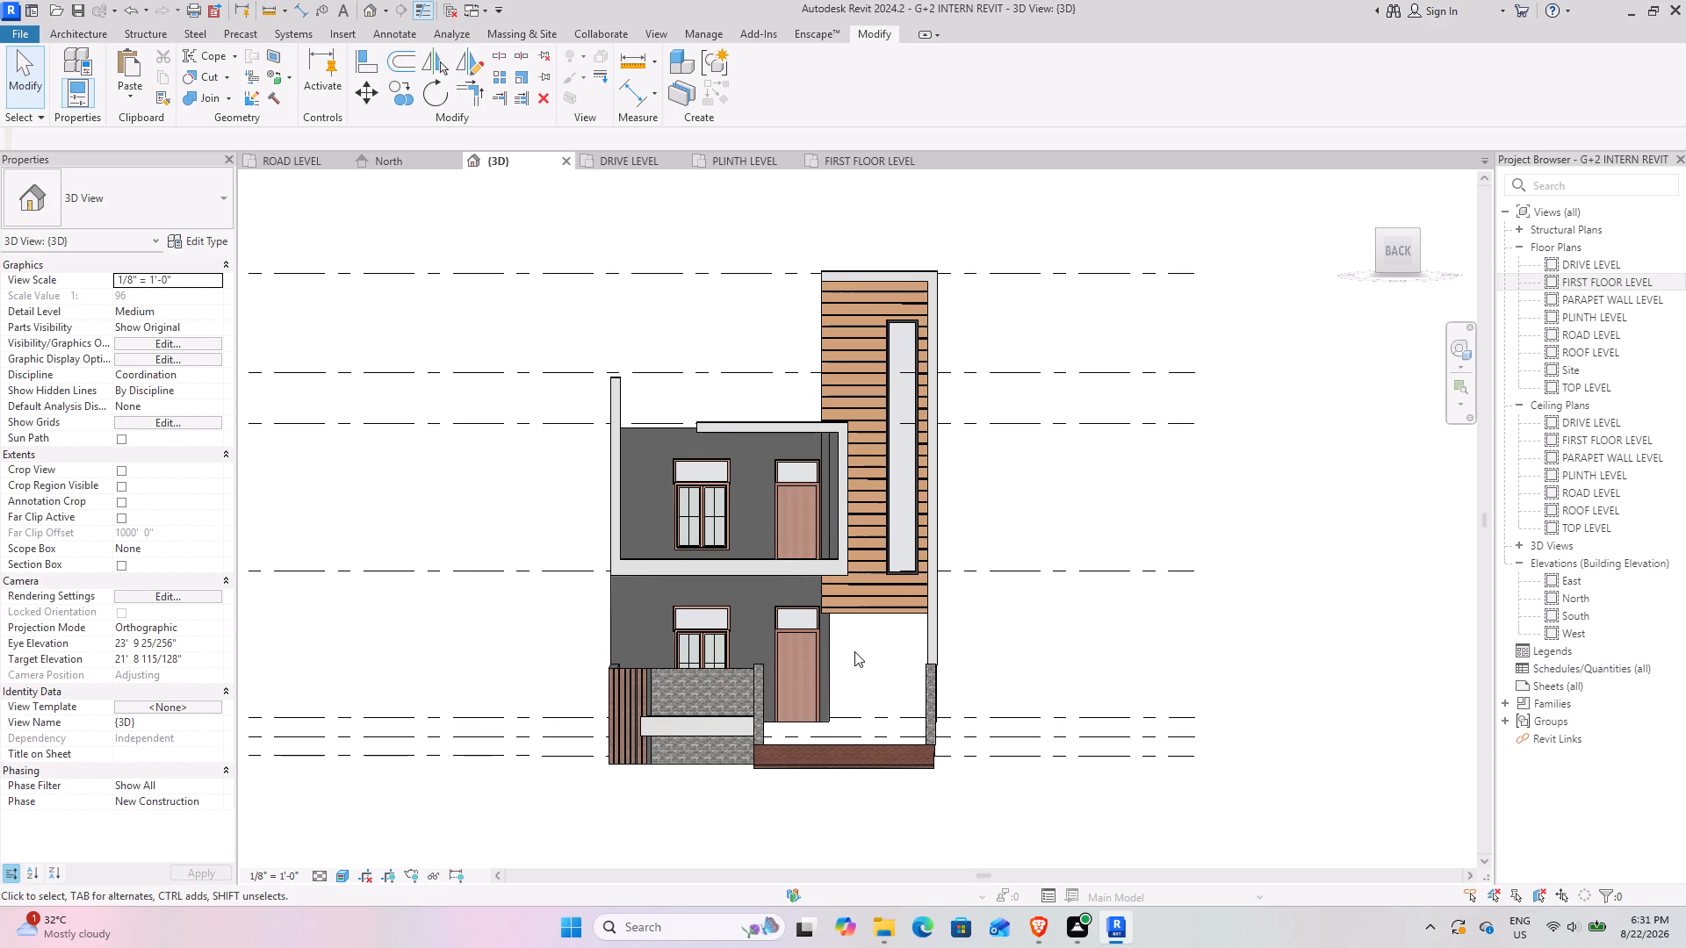
{"action": "scroll", "coordinate": [830, 557], "scroll_direction": "up", "scroll_amount": 3}
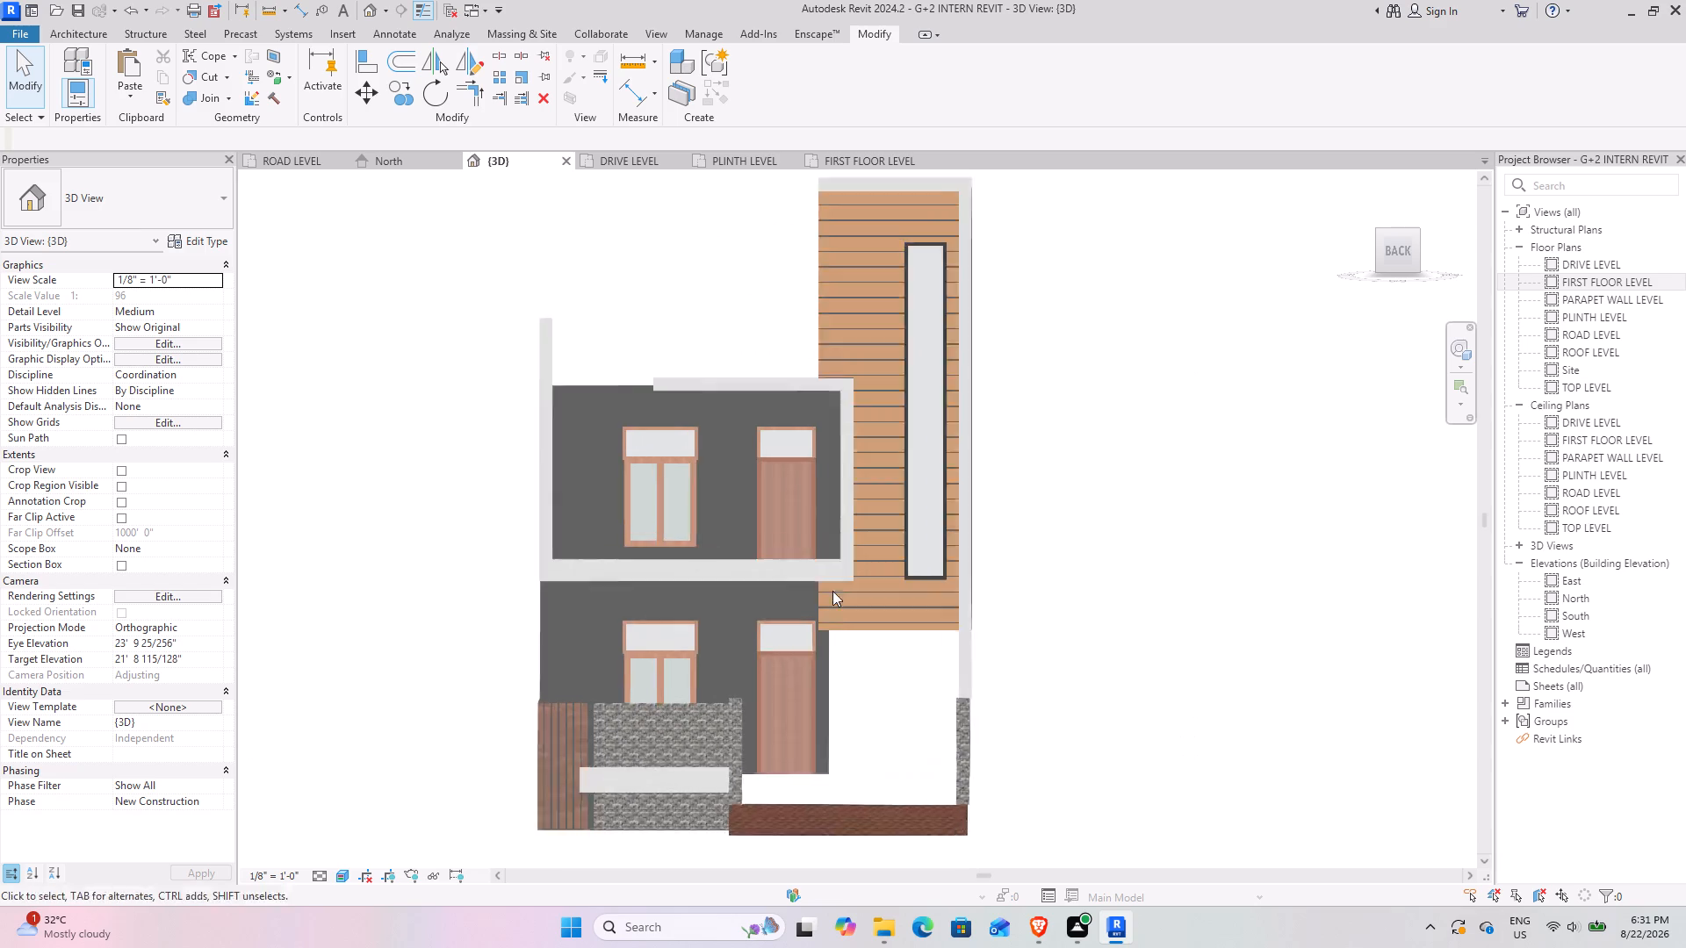
{"action": "scroll", "coordinate": [825, 669], "scroll_direction": "up", "scroll_amount": 1}
{"action": "middle_click_drag", "start_coordinate": [825, 669], "coordinate": [913, 517]}
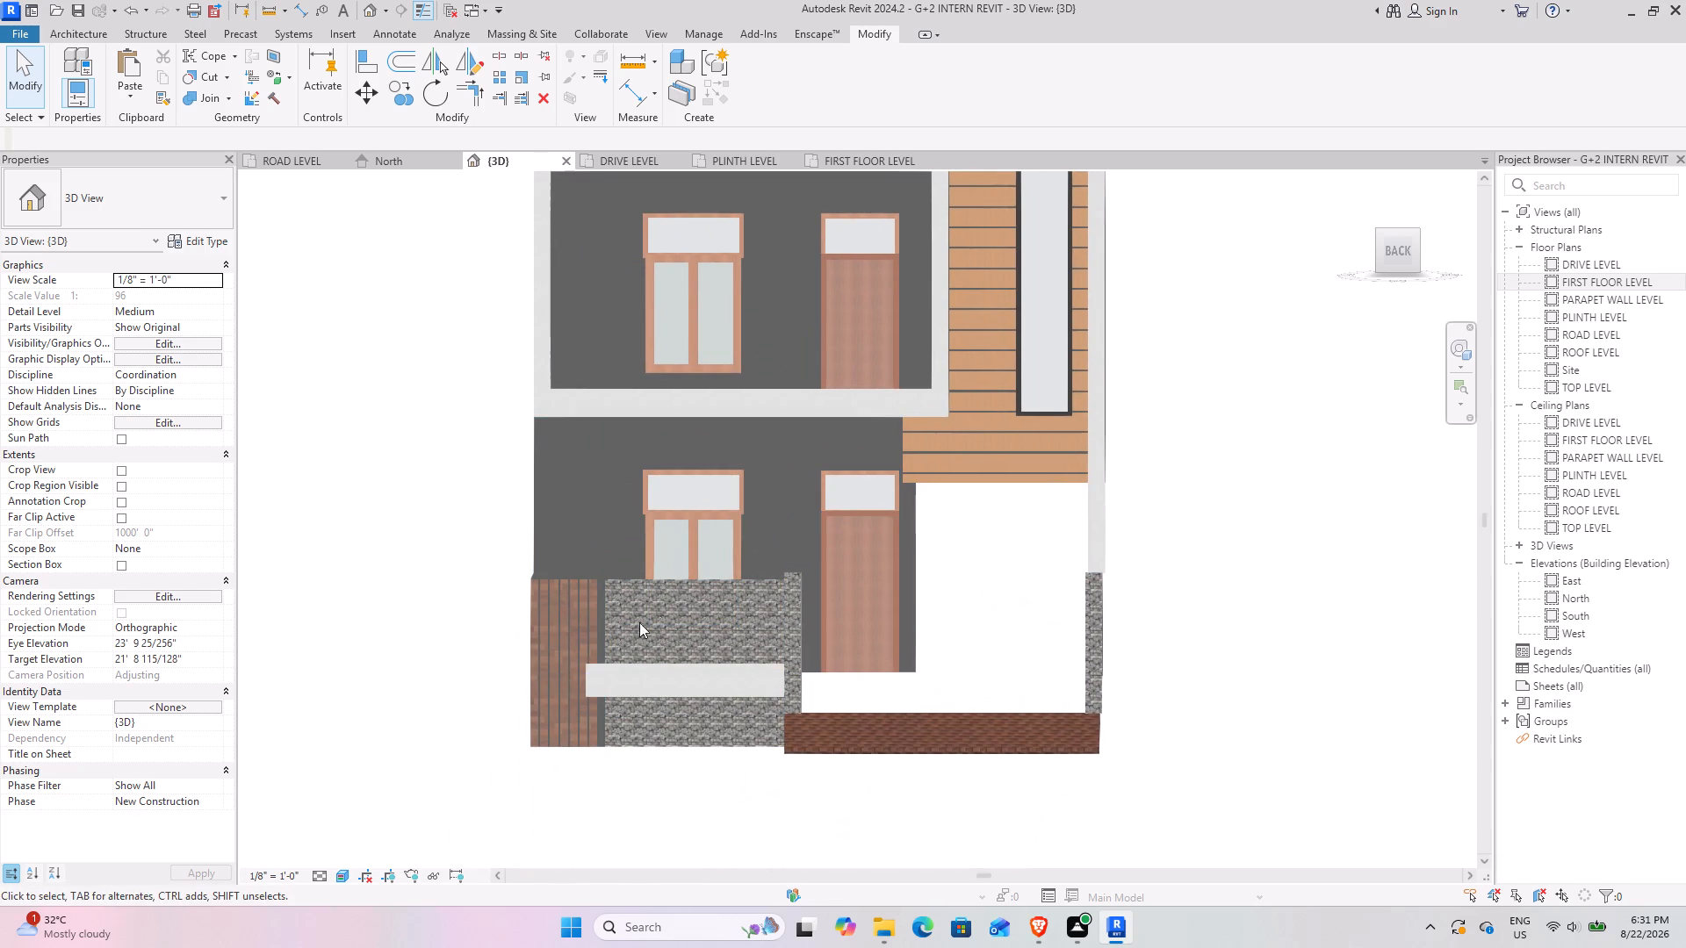
{"action": "scroll", "coordinate": [679, 657], "scroll_direction": "up", "scroll_amount": 3}
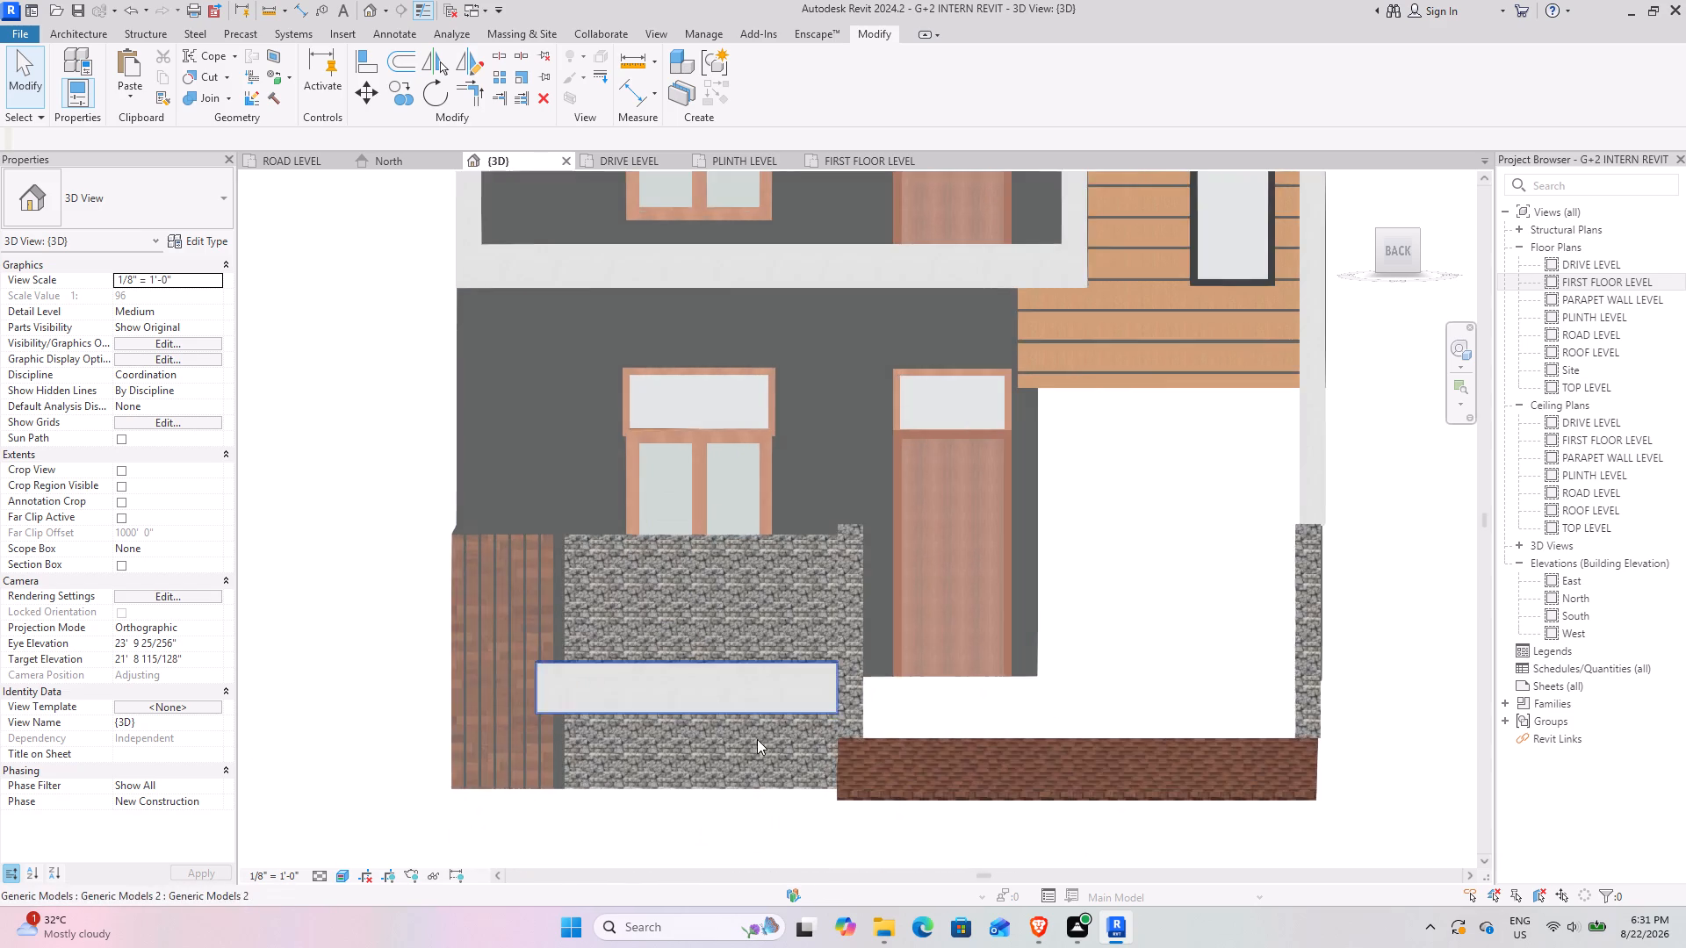
{"action": "scroll", "coordinate": [771, 750], "scroll_direction": "up", "scroll_amount": 8}
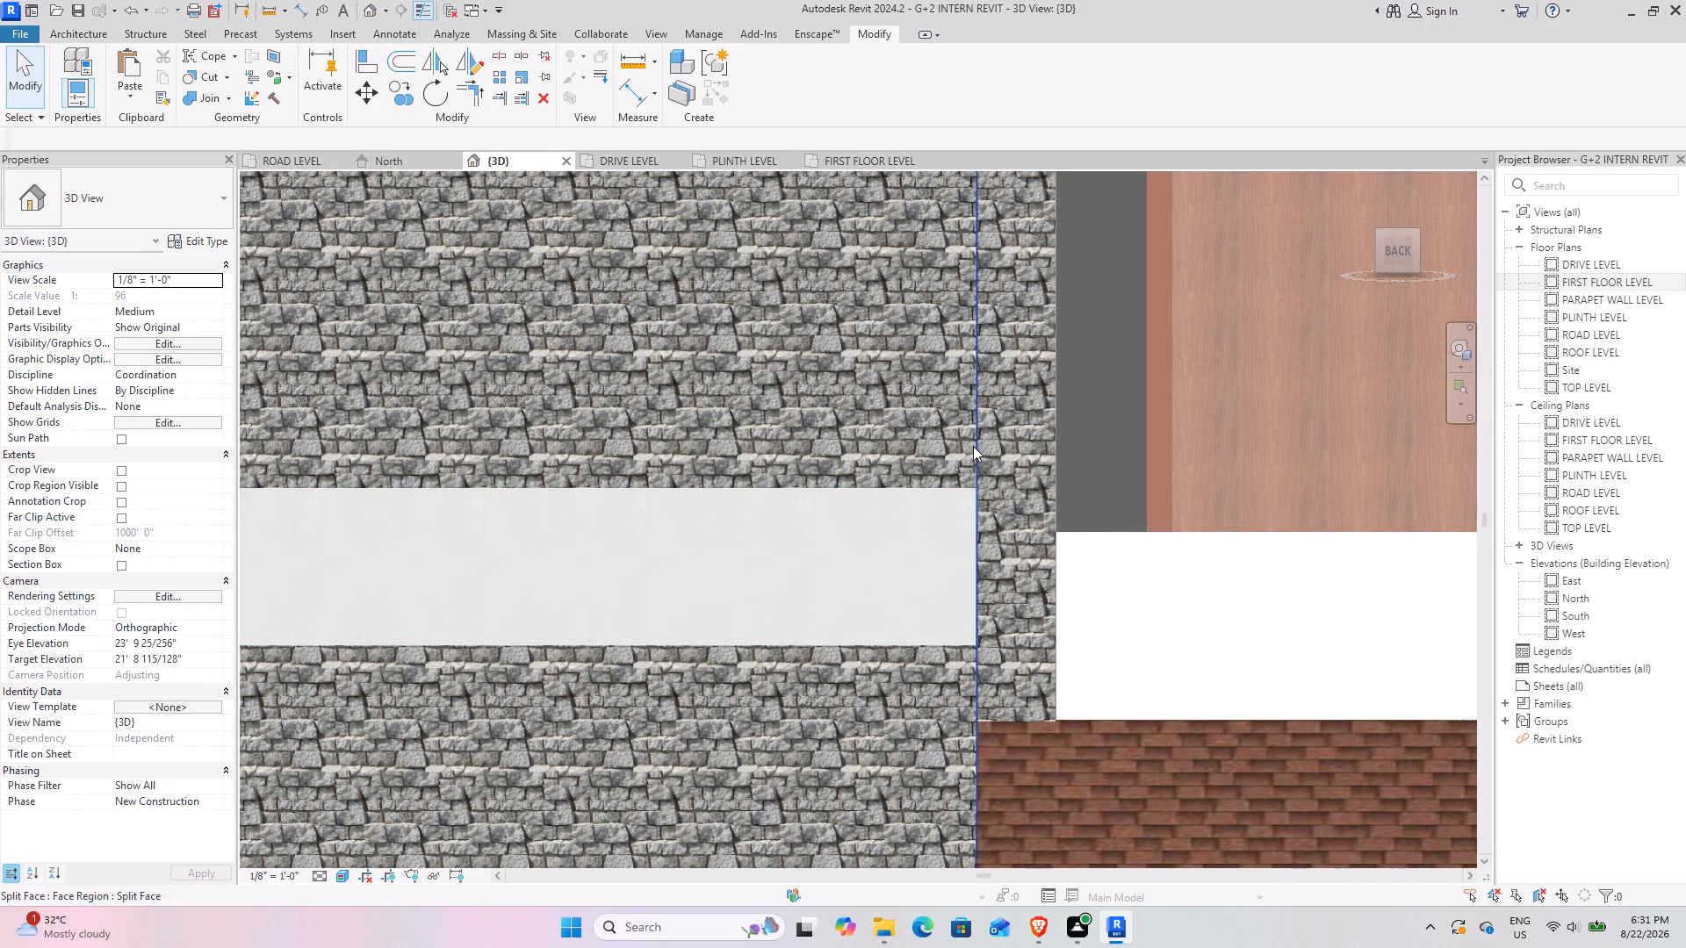
{"action": "scroll", "coordinate": [973, 446], "scroll_direction": "down", "scroll_amount": 8}
{"action": "middle_click_drag", "start_coordinate": [1197, 384], "coordinate": [1029, 658]}
{"action": "scroll", "coordinate": [1017, 632], "scroll_direction": "down", "scroll_amount": 3}
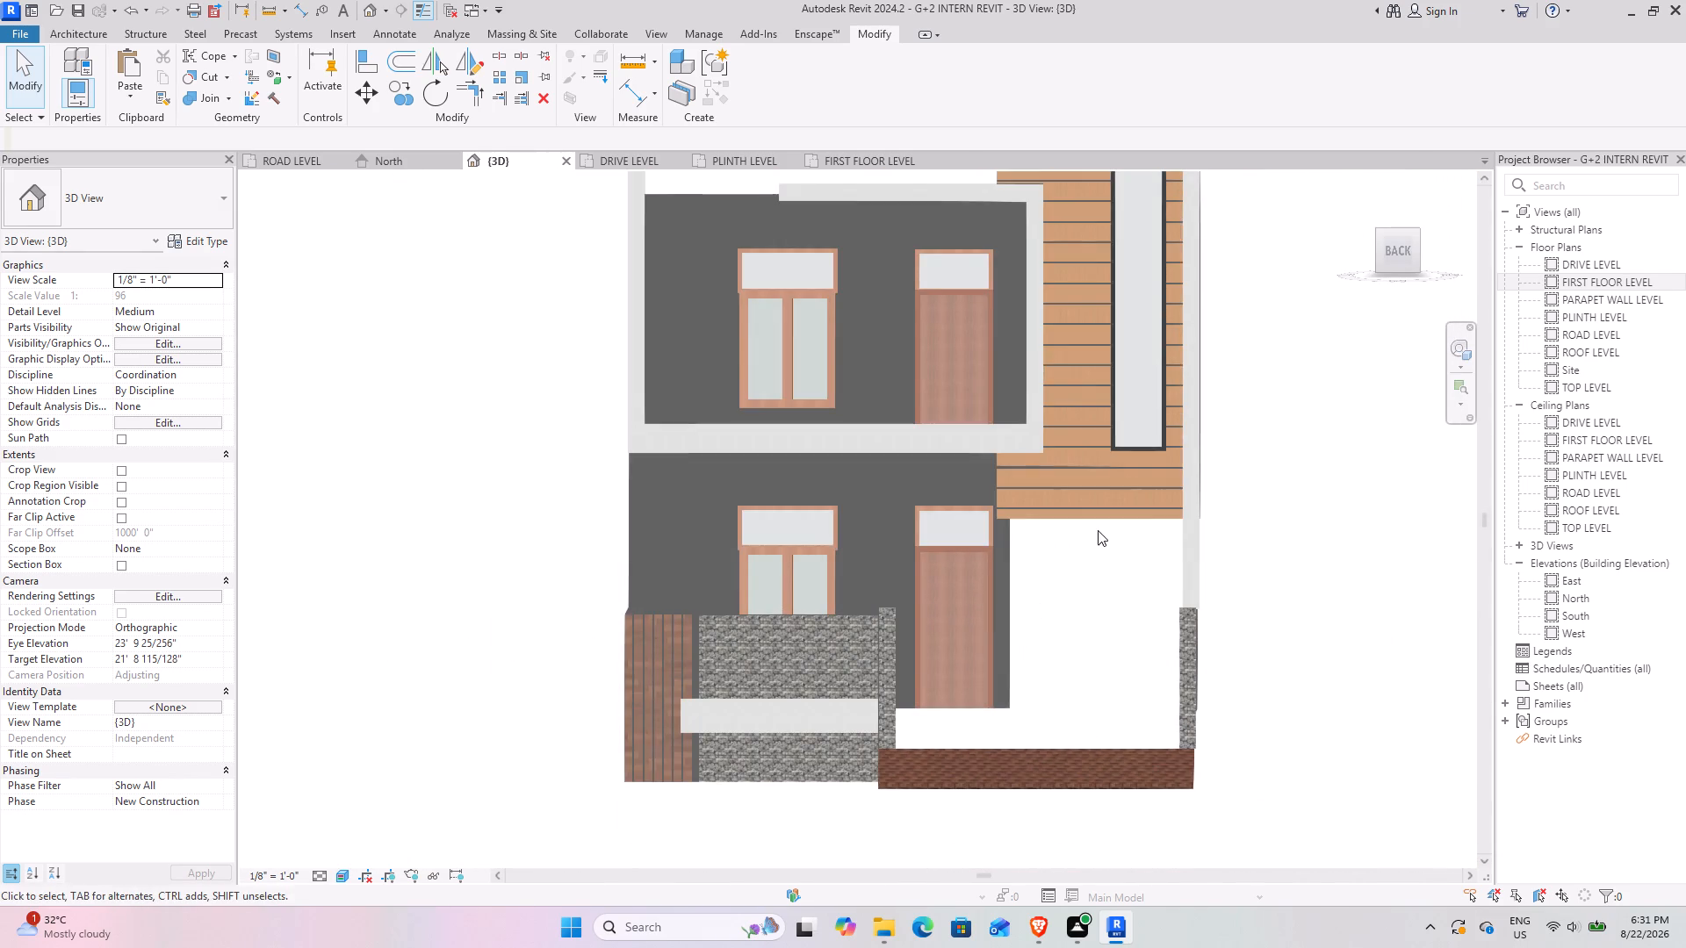
{"action": "middle_click_drag", "start_coordinate": [1092, 528], "coordinate": [970, 662]}
{"action": "scroll", "coordinate": [936, 606], "scroll_direction": "down", "scroll_amount": 4}
{"action": "middle_click_drag", "start_coordinate": [997, 542], "coordinate": [984, 573]}
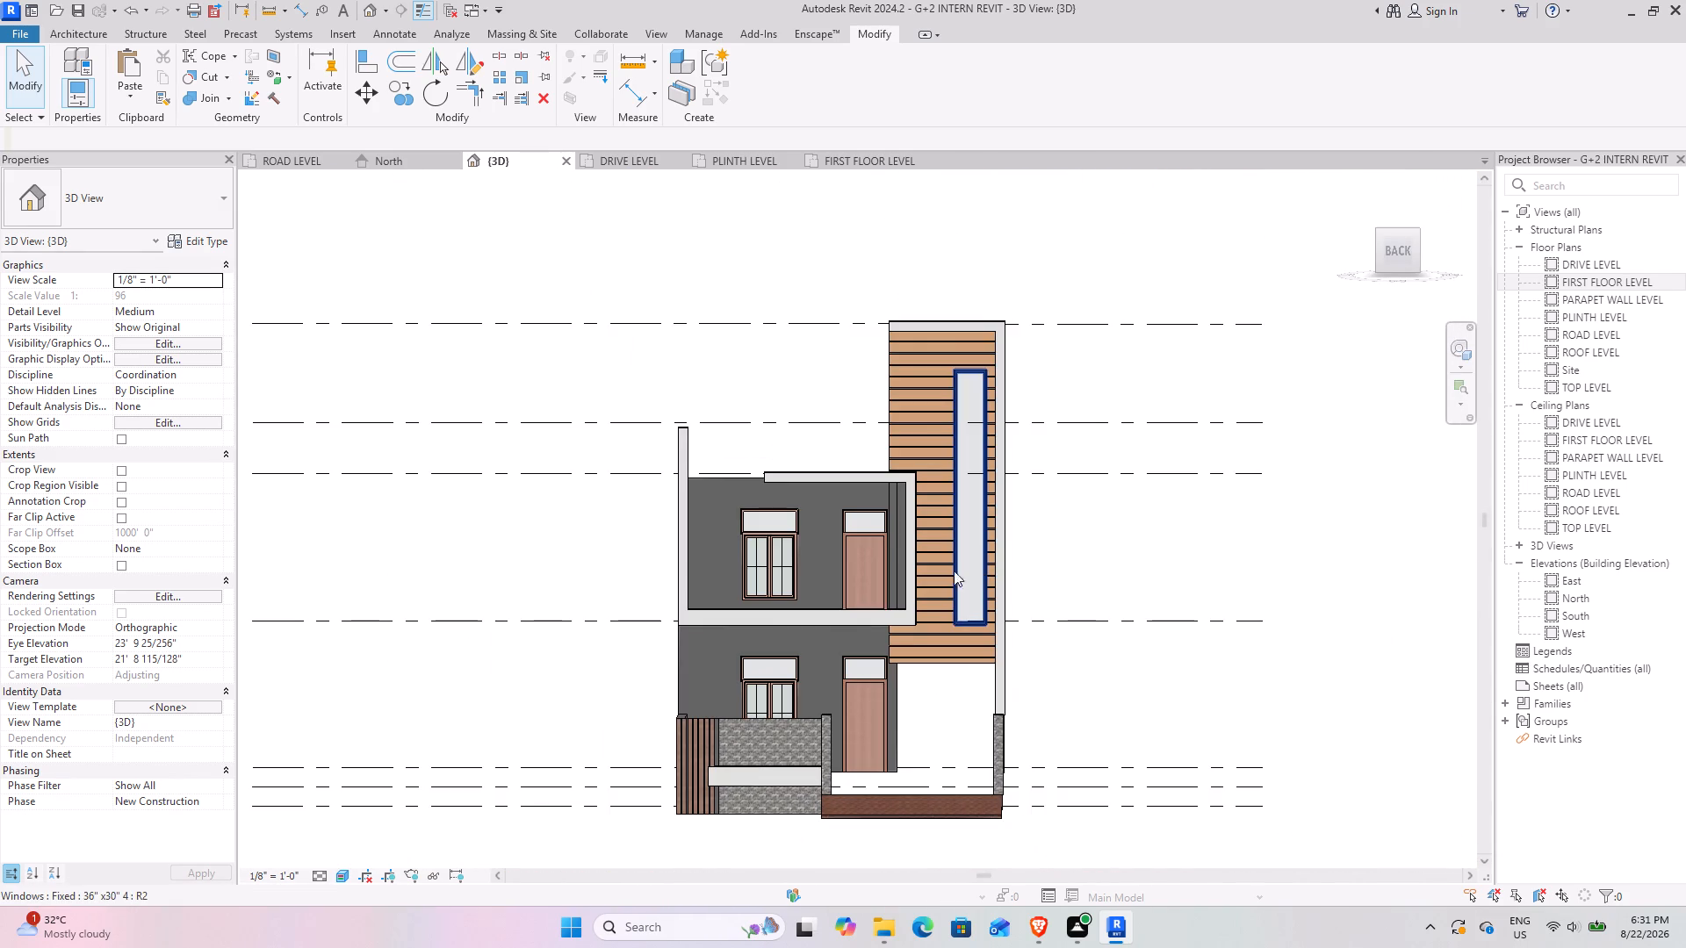
Inspect the entrance opening between the gate pillars, the wood-clad overhang and the white facade frame above the pillar.
{"action": "scroll", "coordinate": [981, 726], "scroll_direction": "up", "scroll_amount": 14}
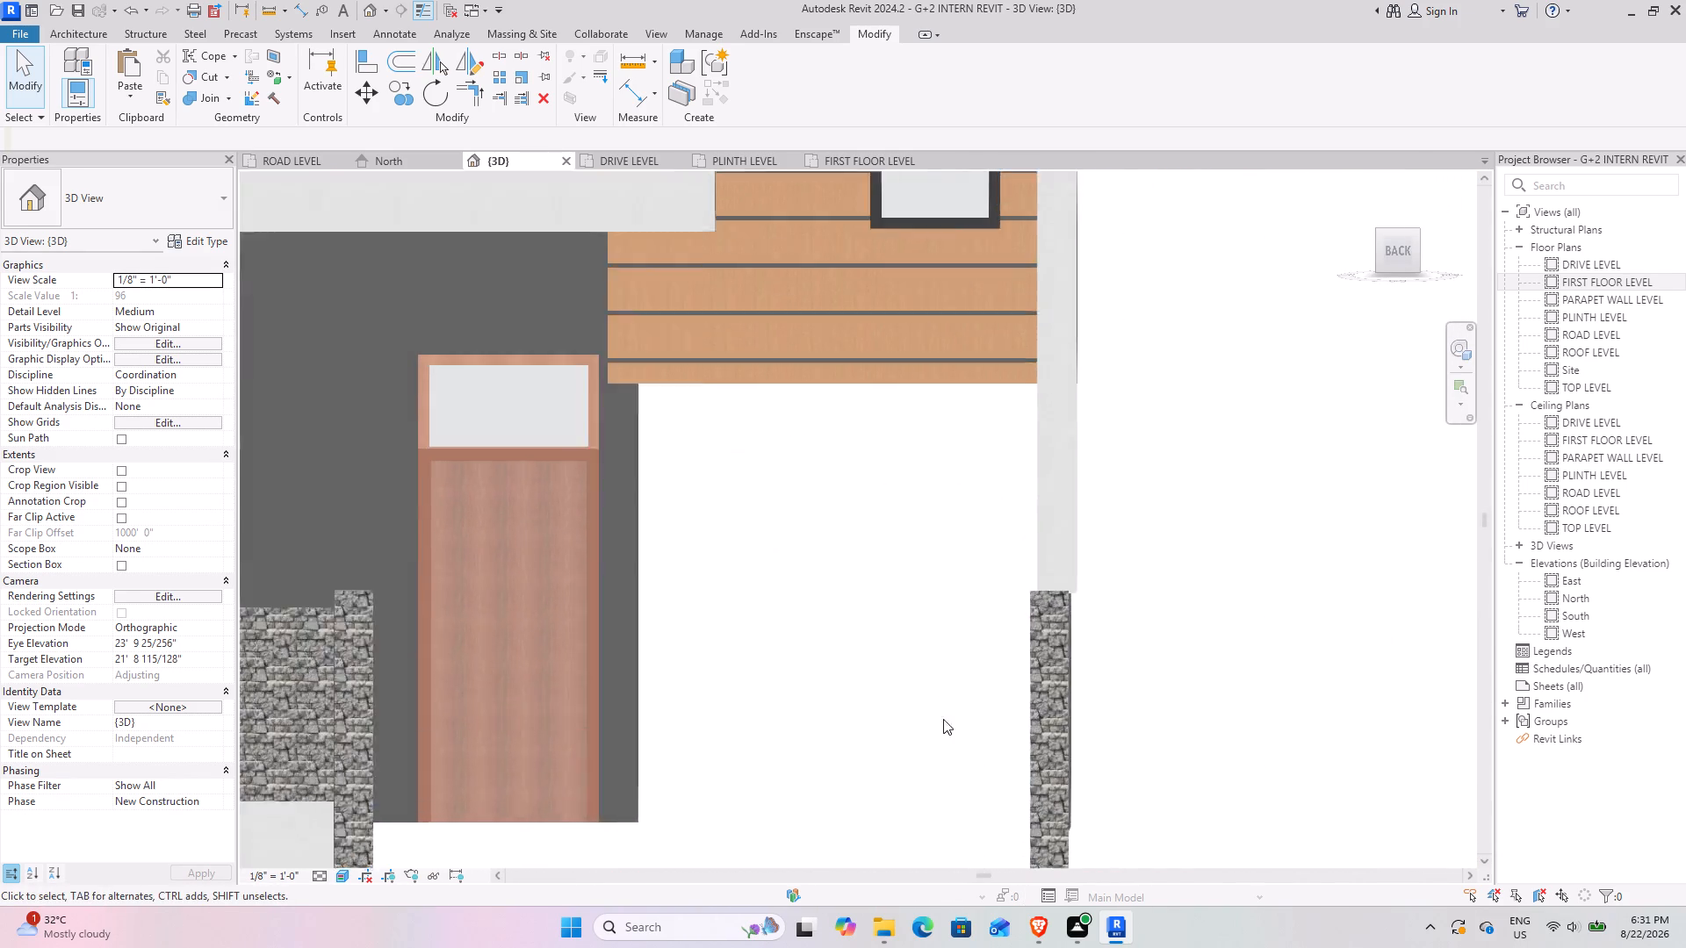
{"action": "scroll", "coordinate": [943, 719], "scroll_direction": "up", "scroll_amount": 1}
{"action": "scroll", "coordinate": [1013, 538], "scroll_direction": "down", "scroll_amount": 3}
{"action": "middle_click_drag", "start_coordinate": [1124, 513], "coordinate": [1111, 508]}
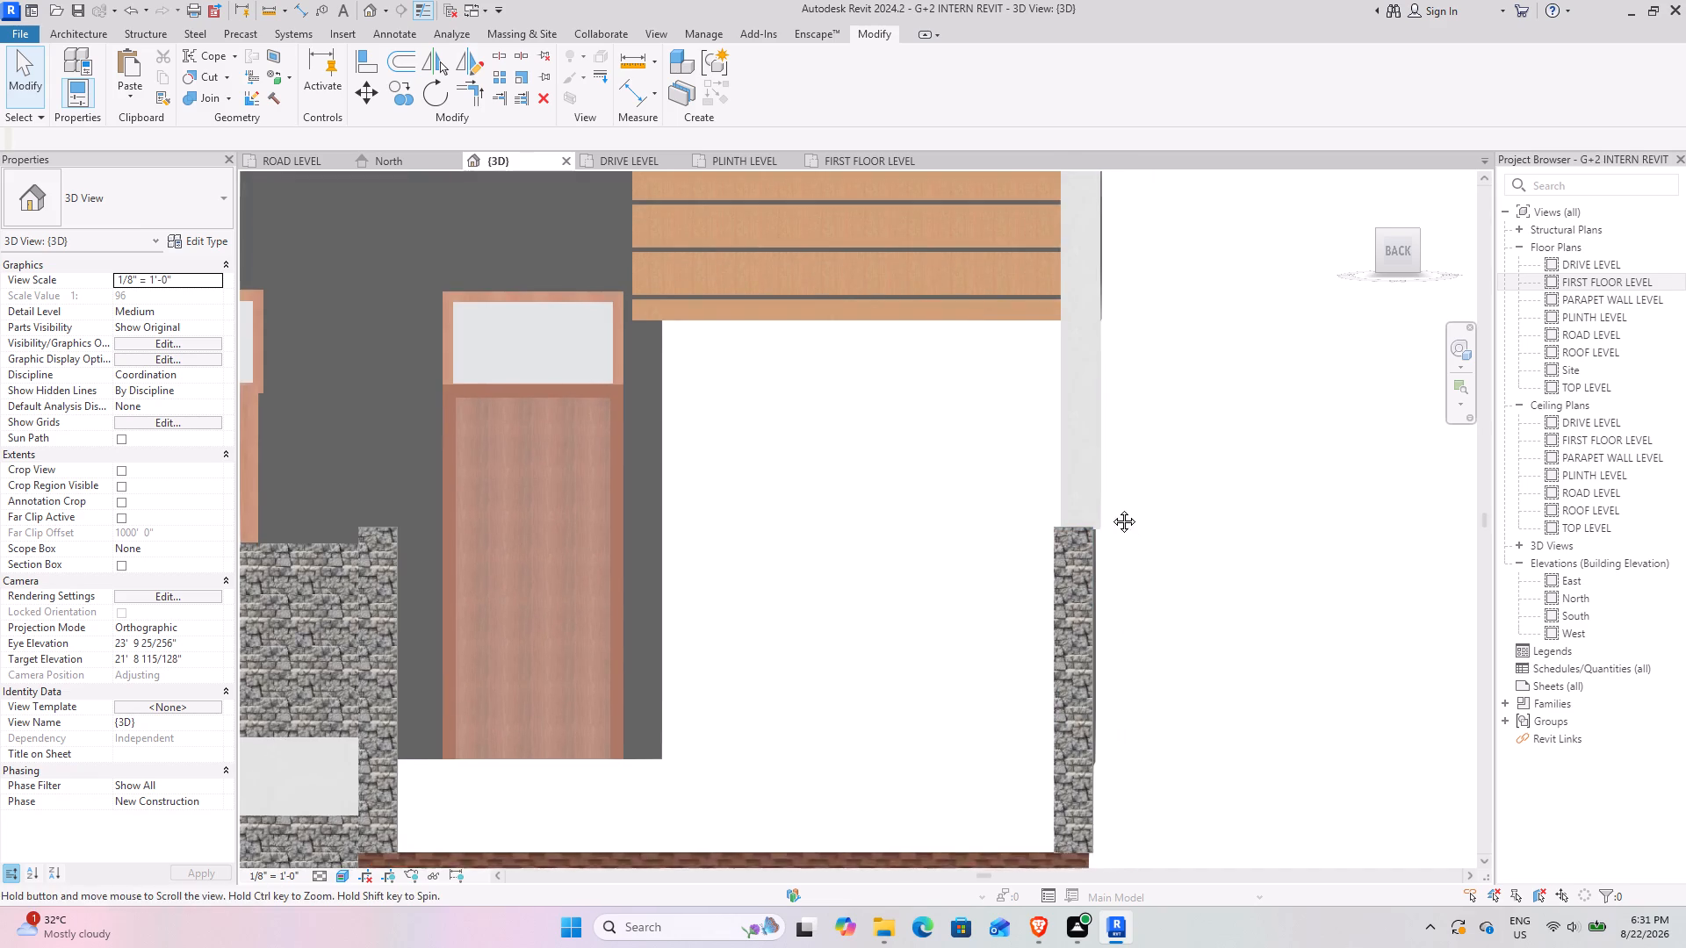
{"action": "middle_click_drag", "start_coordinate": [1111, 508], "coordinate": [980, 557]}
{"action": "left_click", "coordinate": [960, 500]}
{"action": "scroll", "coordinate": [722, 524], "scroll_direction": "down", "scroll_amount": 4}
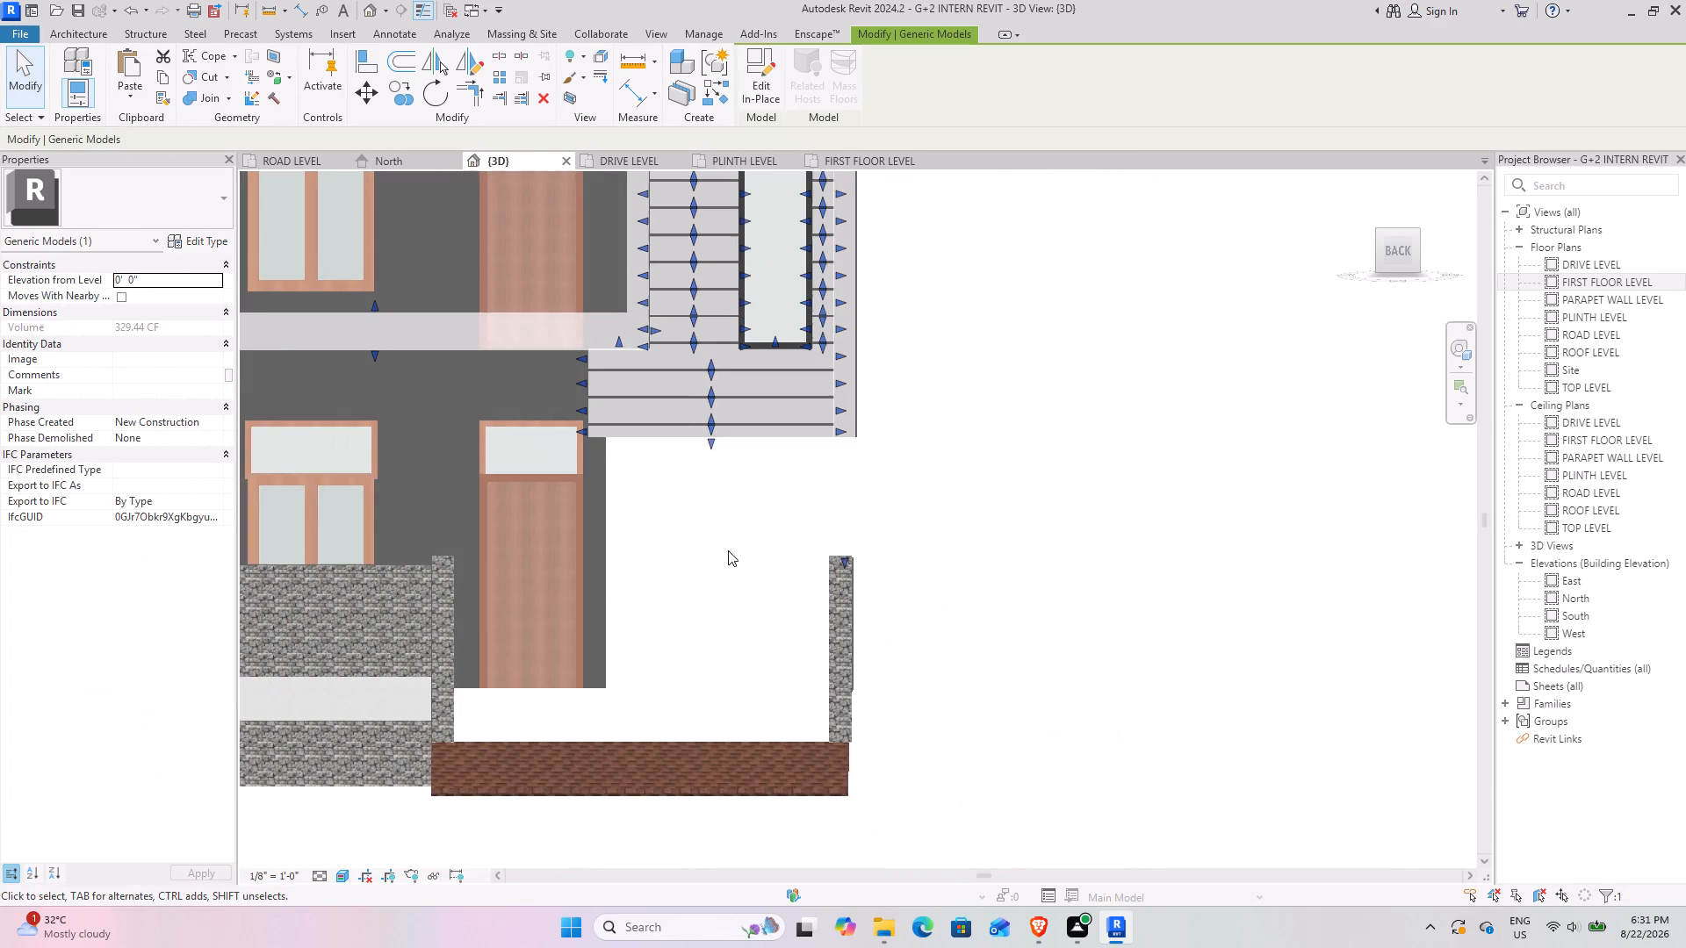
{"action": "left_click", "coordinate": [1141, 547]}
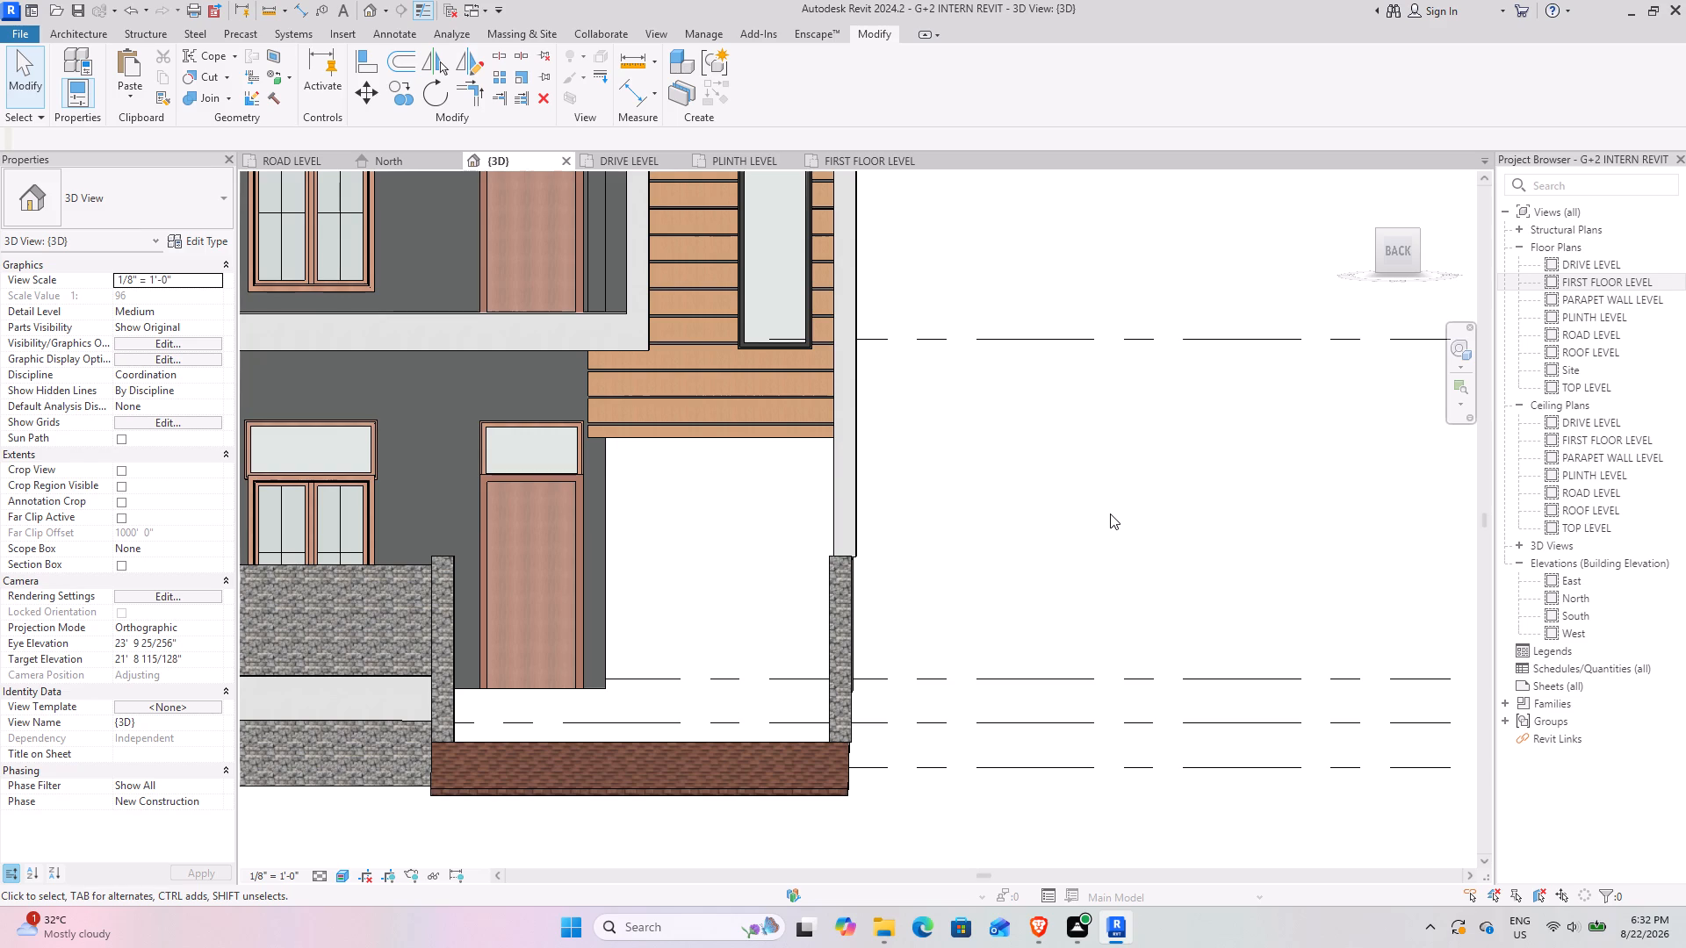
Review the whole front elevation, the tall window's wood cladding and the stone texture across the compound wall and adjoining pillar.
{"action": "scroll", "coordinate": [672, 436], "scroll_direction": "down", "scroll_amount": 6}
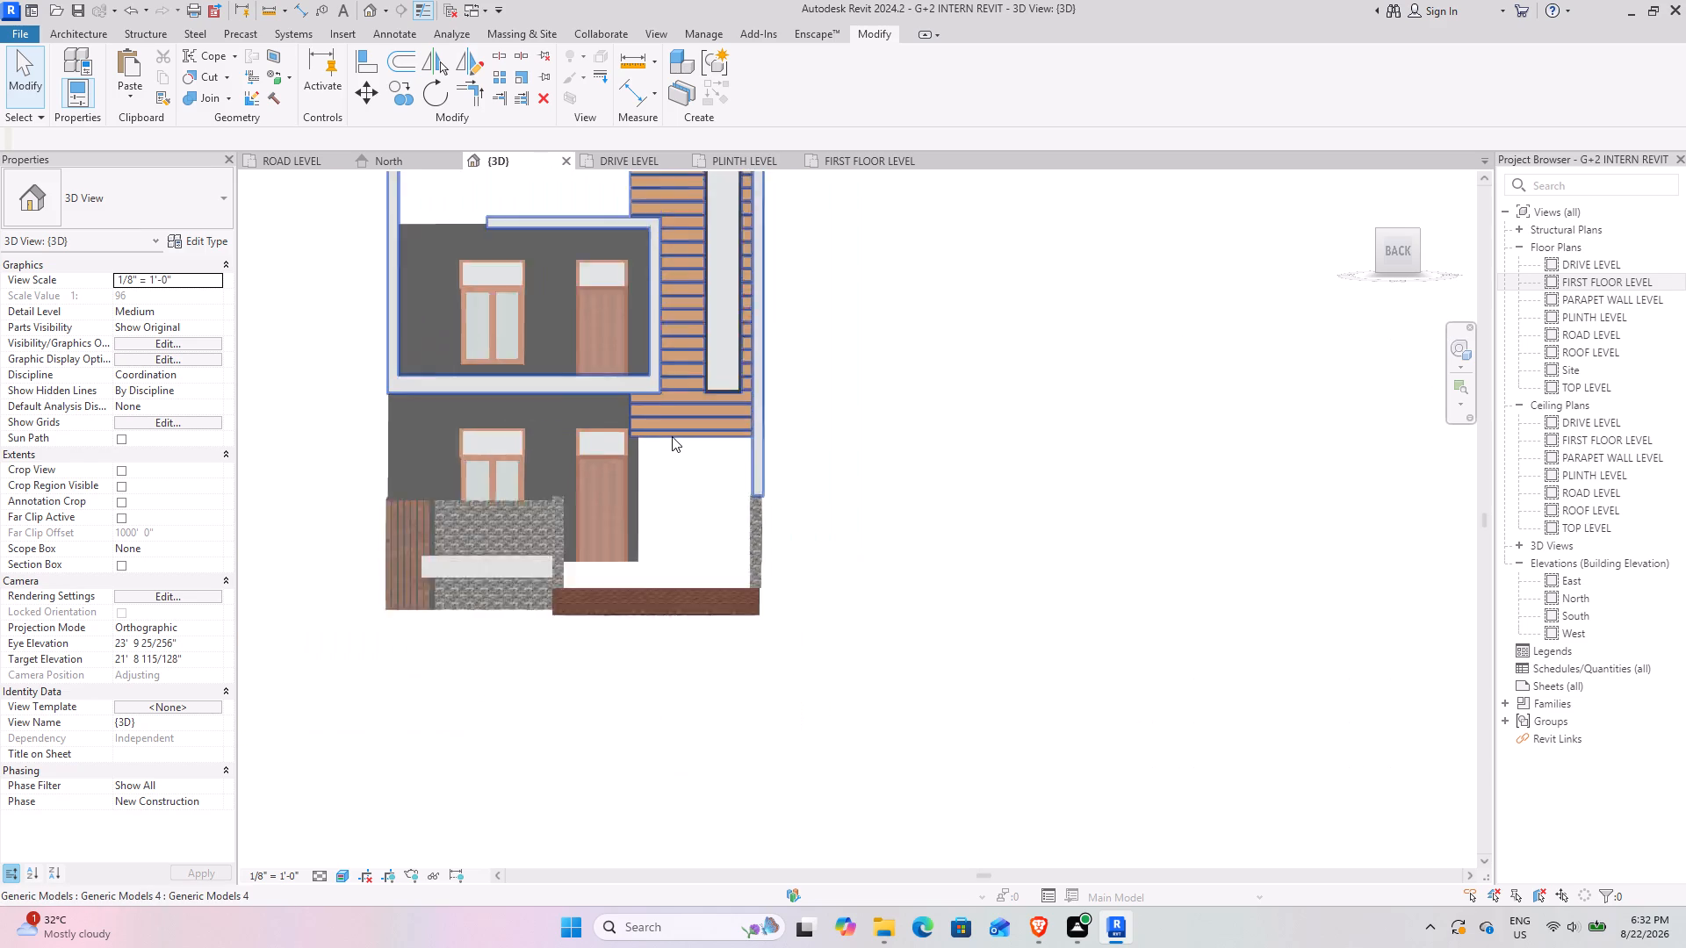
{"action": "scroll", "coordinate": [672, 436], "scroll_direction": "down", "scroll_amount": 1}
{"action": "middle_click_drag", "start_coordinate": [672, 442], "coordinate": [746, 567]}
{"action": "scroll", "coordinate": [709, 453], "scroll_direction": "up", "scroll_amount": 9}
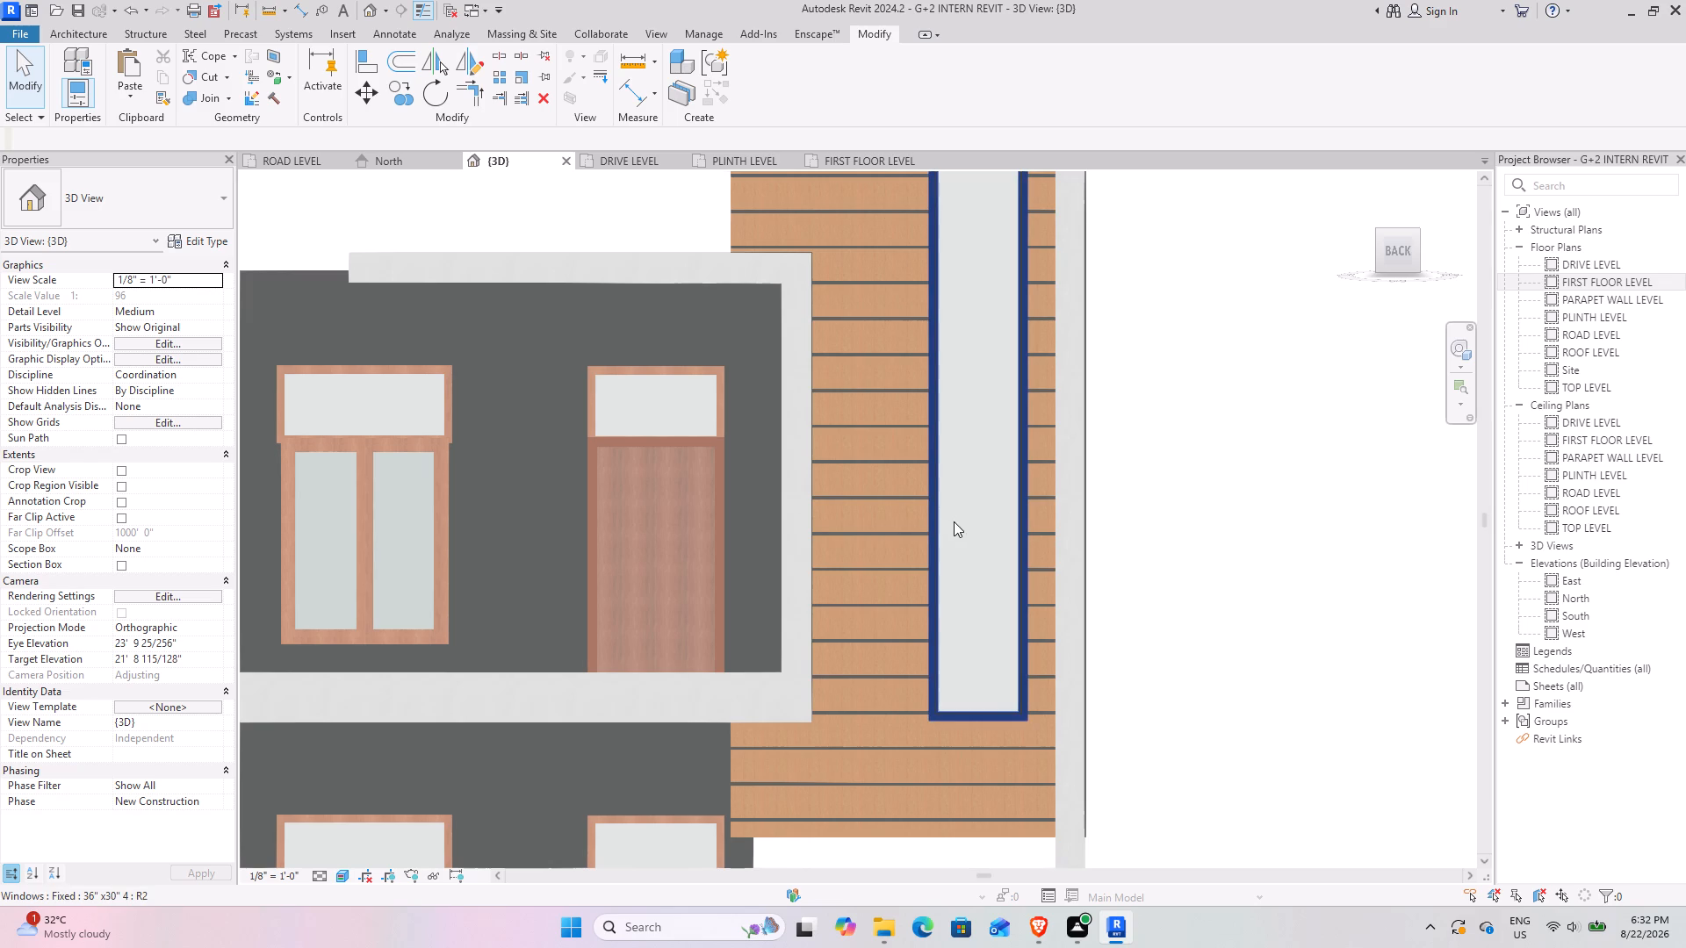
{"action": "scroll", "coordinate": [1057, 450], "scroll_direction": "down", "scroll_amount": 8}
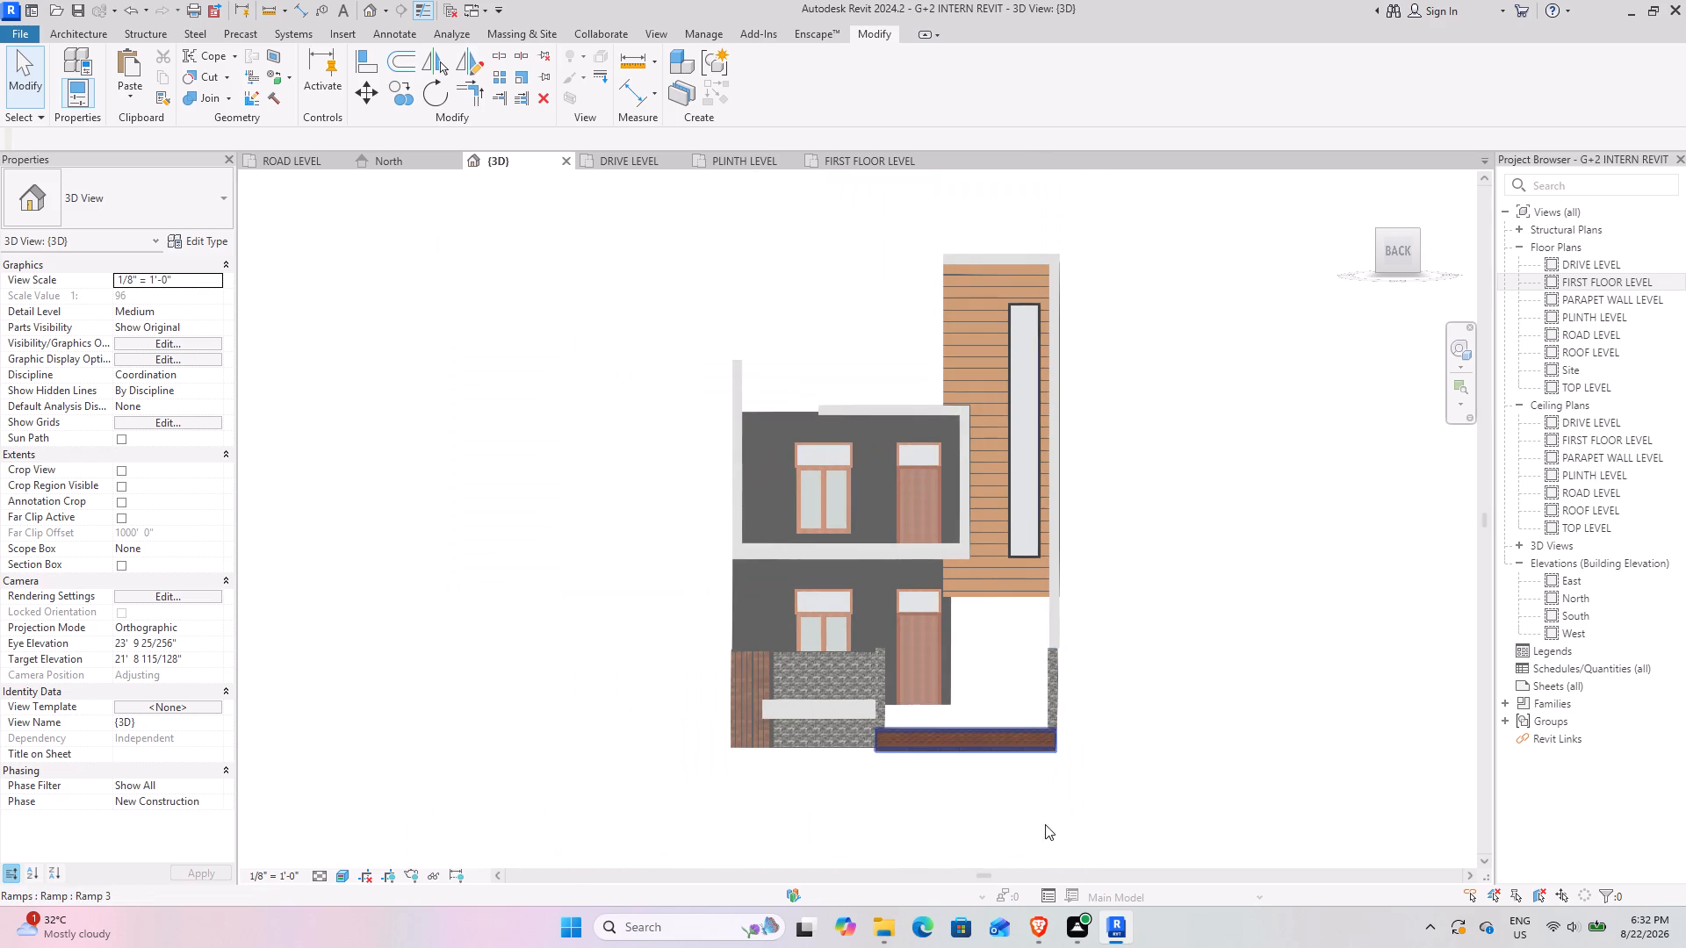
{"action": "scroll", "coordinate": [847, 736], "scroll_direction": "up", "scroll_amount": 10}
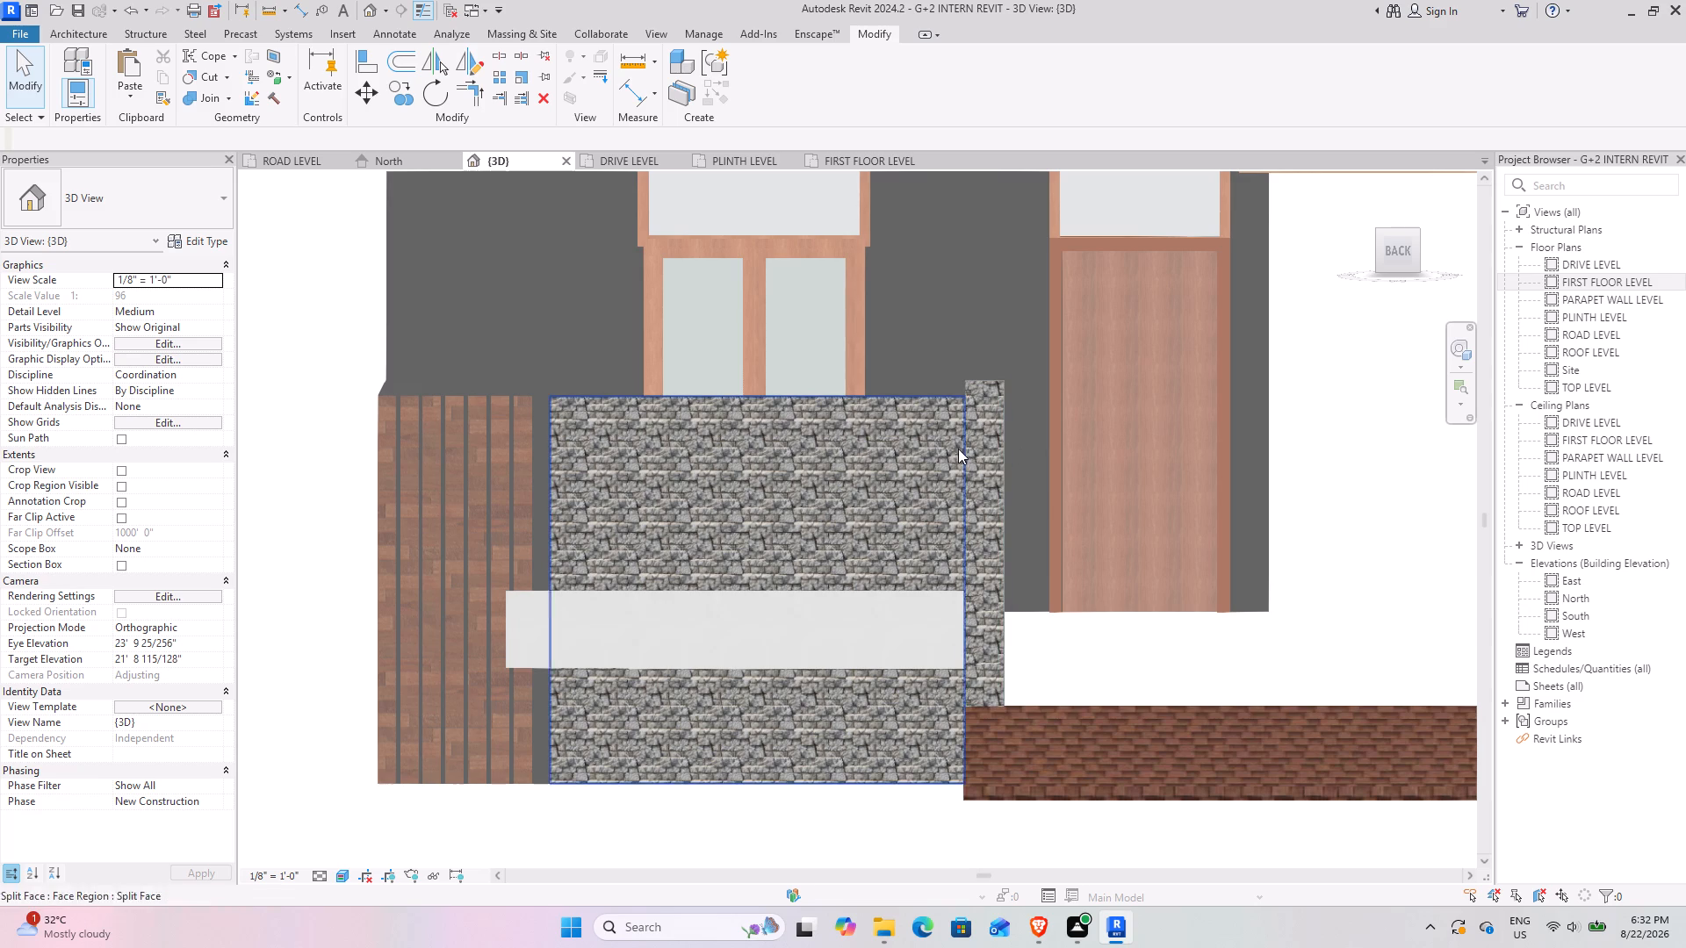
{"action": "scroll", "coordinate": [874, 477], "scroll_direction": "up", "scroll_amount": 8}
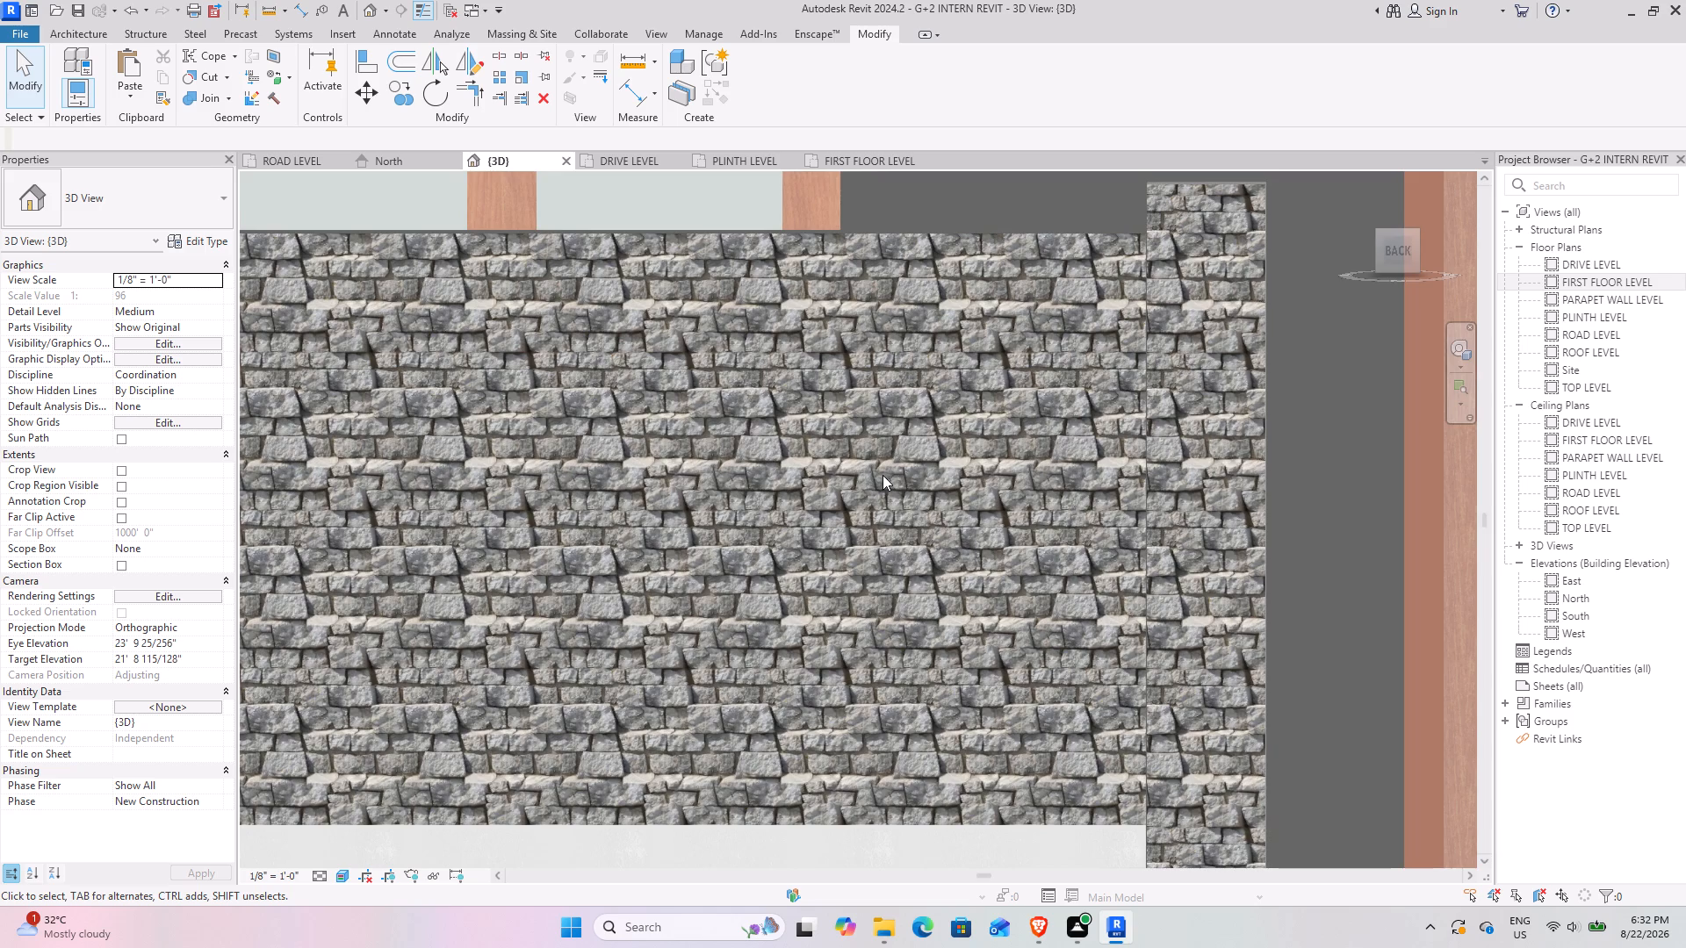
{"action": "scroll", "coordinate": [883, 475], "scroll_direction": "down", "scroll_amount": 7}
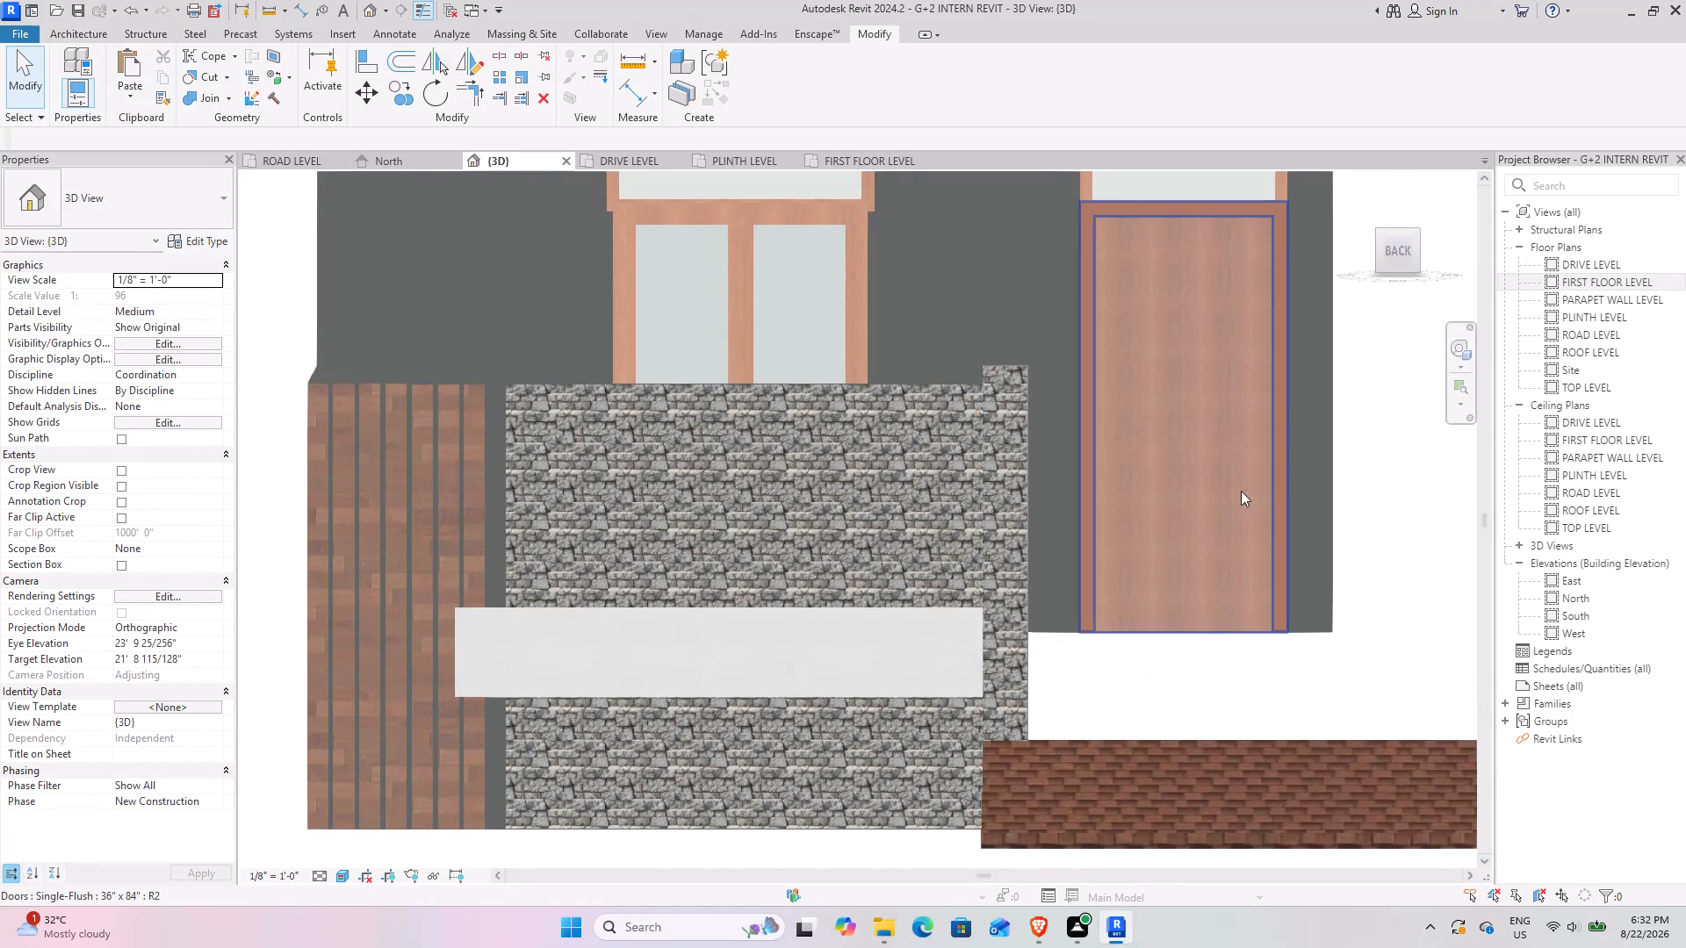
Compare the gate pillar with the white facade frame above it, in the 3D view and on the FIRST FLOOR LEVEL plan.
{"action": "scroll", "coordinate": [1208, 496], "scroll_direction": "down", "scroll_amount": 4}
{"action": "middle_click_drag", "start_coordinate": [1419, 497], "coordinate": [1138, 540]}
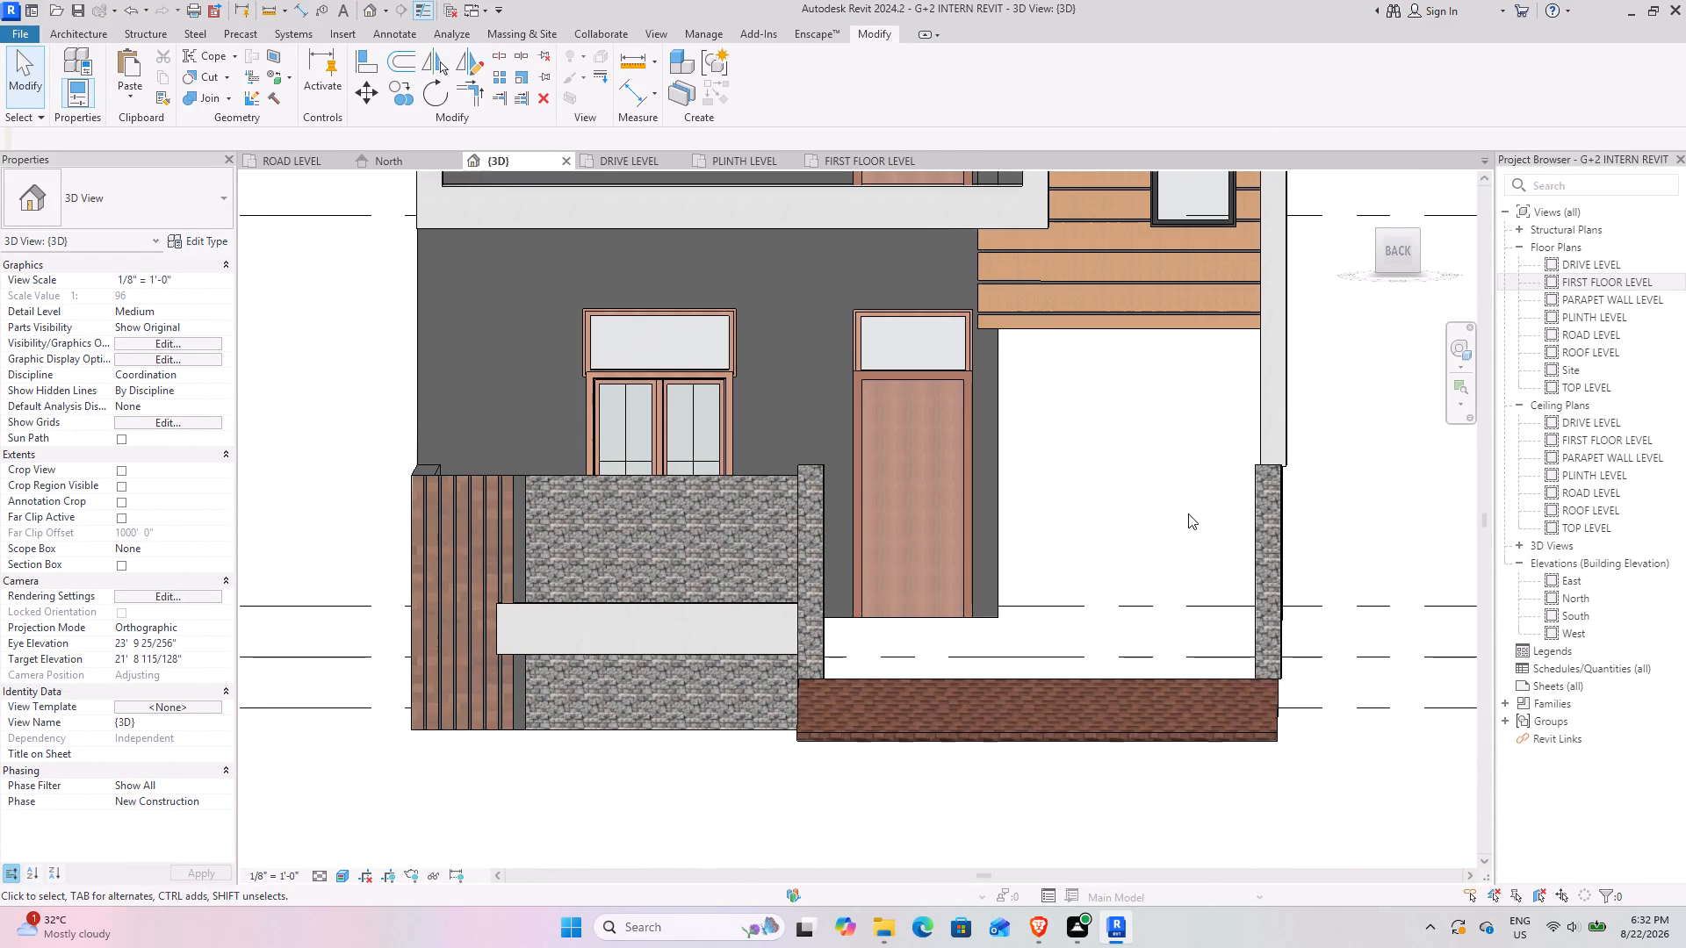
{"action": "scroll", "coordinate": [1271, 459], "scroll_direction": "up", "scroll_amount": 9}
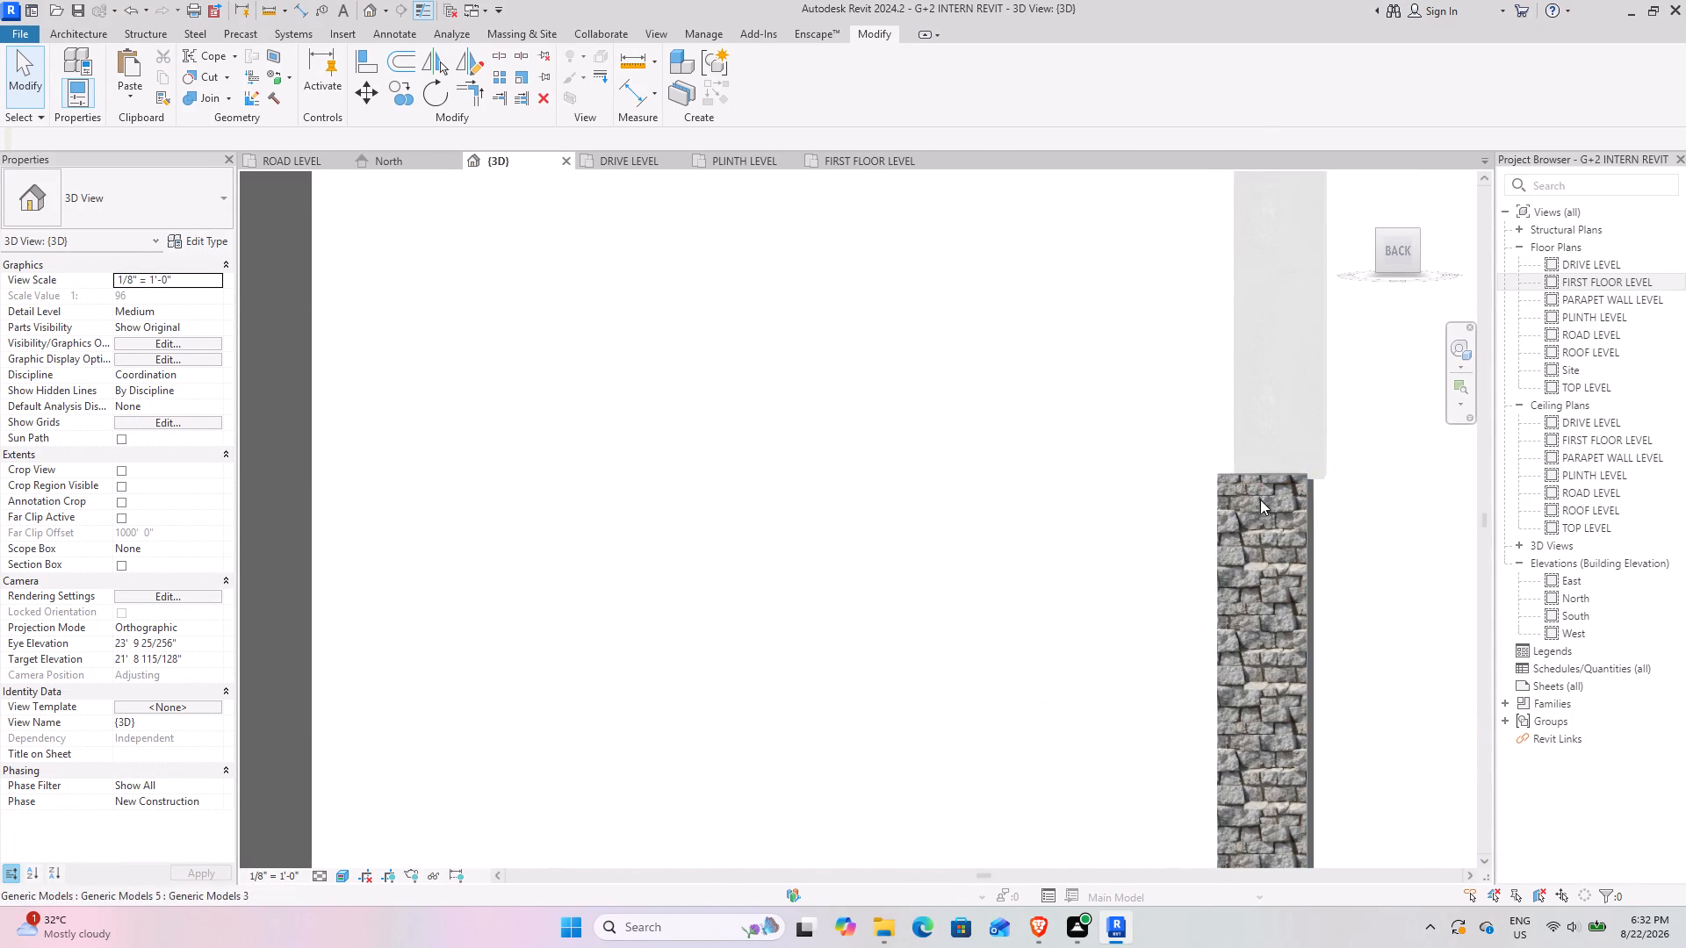
{"action": "scroll", "coordinate": [1283, 517], "scroll_direction": "down", "scroll_amount": 5}
{"action": "middle_click_drag", "start_coordinate": [1244, 600], "coordinate": [1114, 490]}
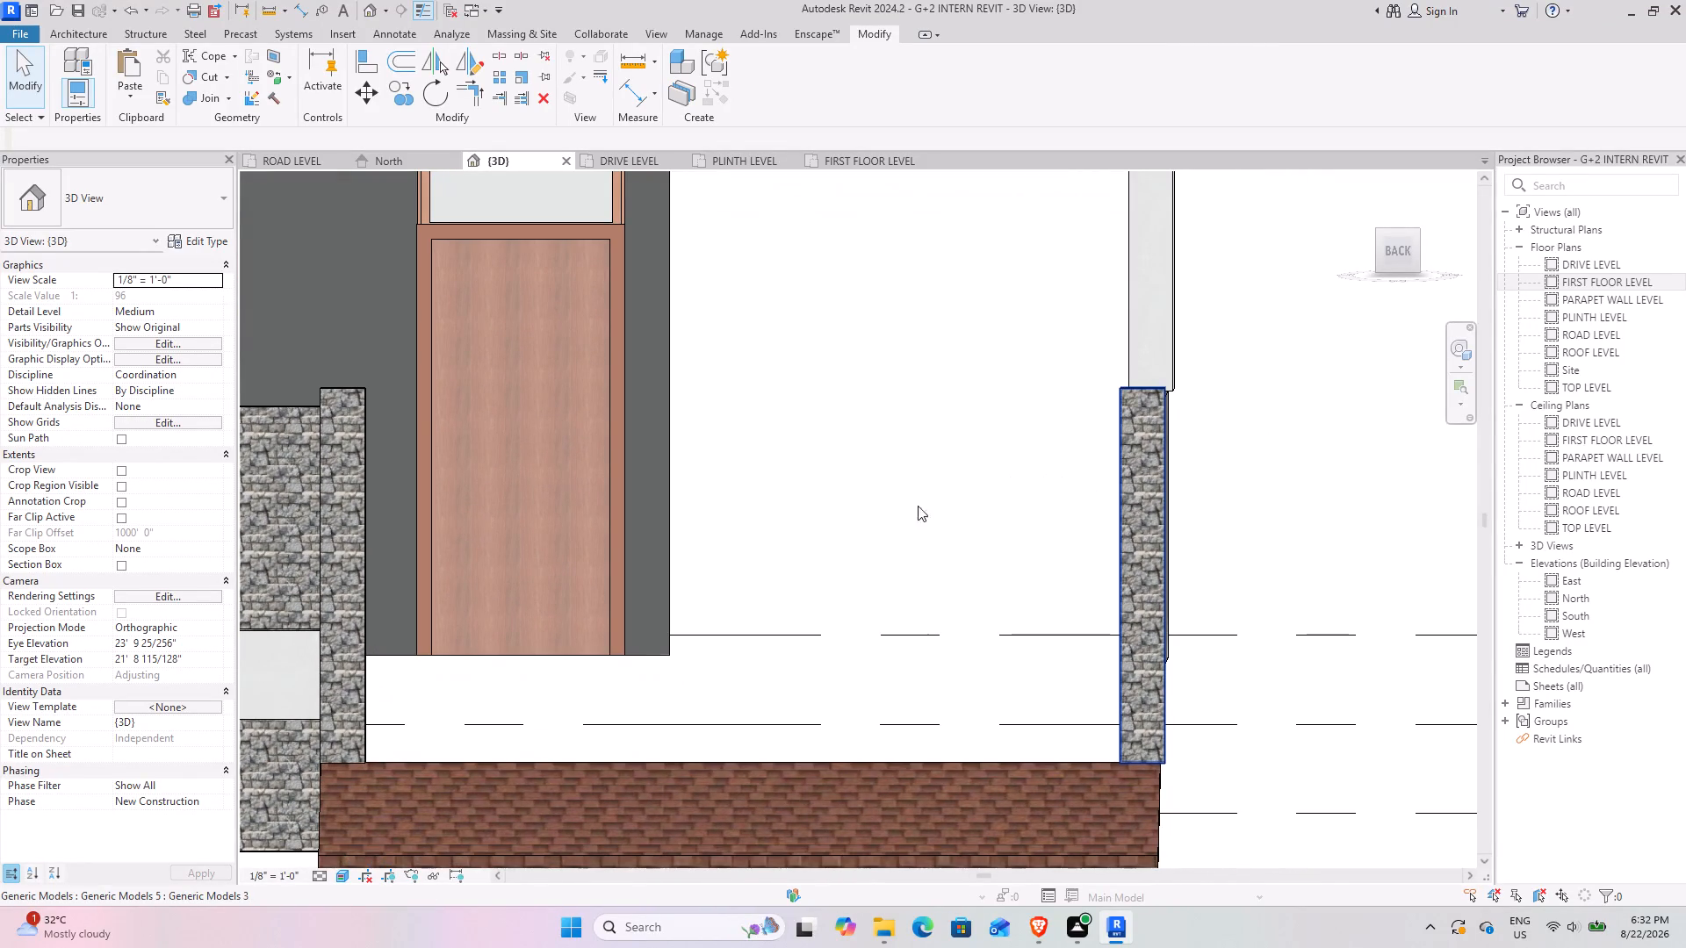
{"action": "scroll", "coordinate": [1166, 414], "scroll_direction": "up", "scroll_amount": 4}
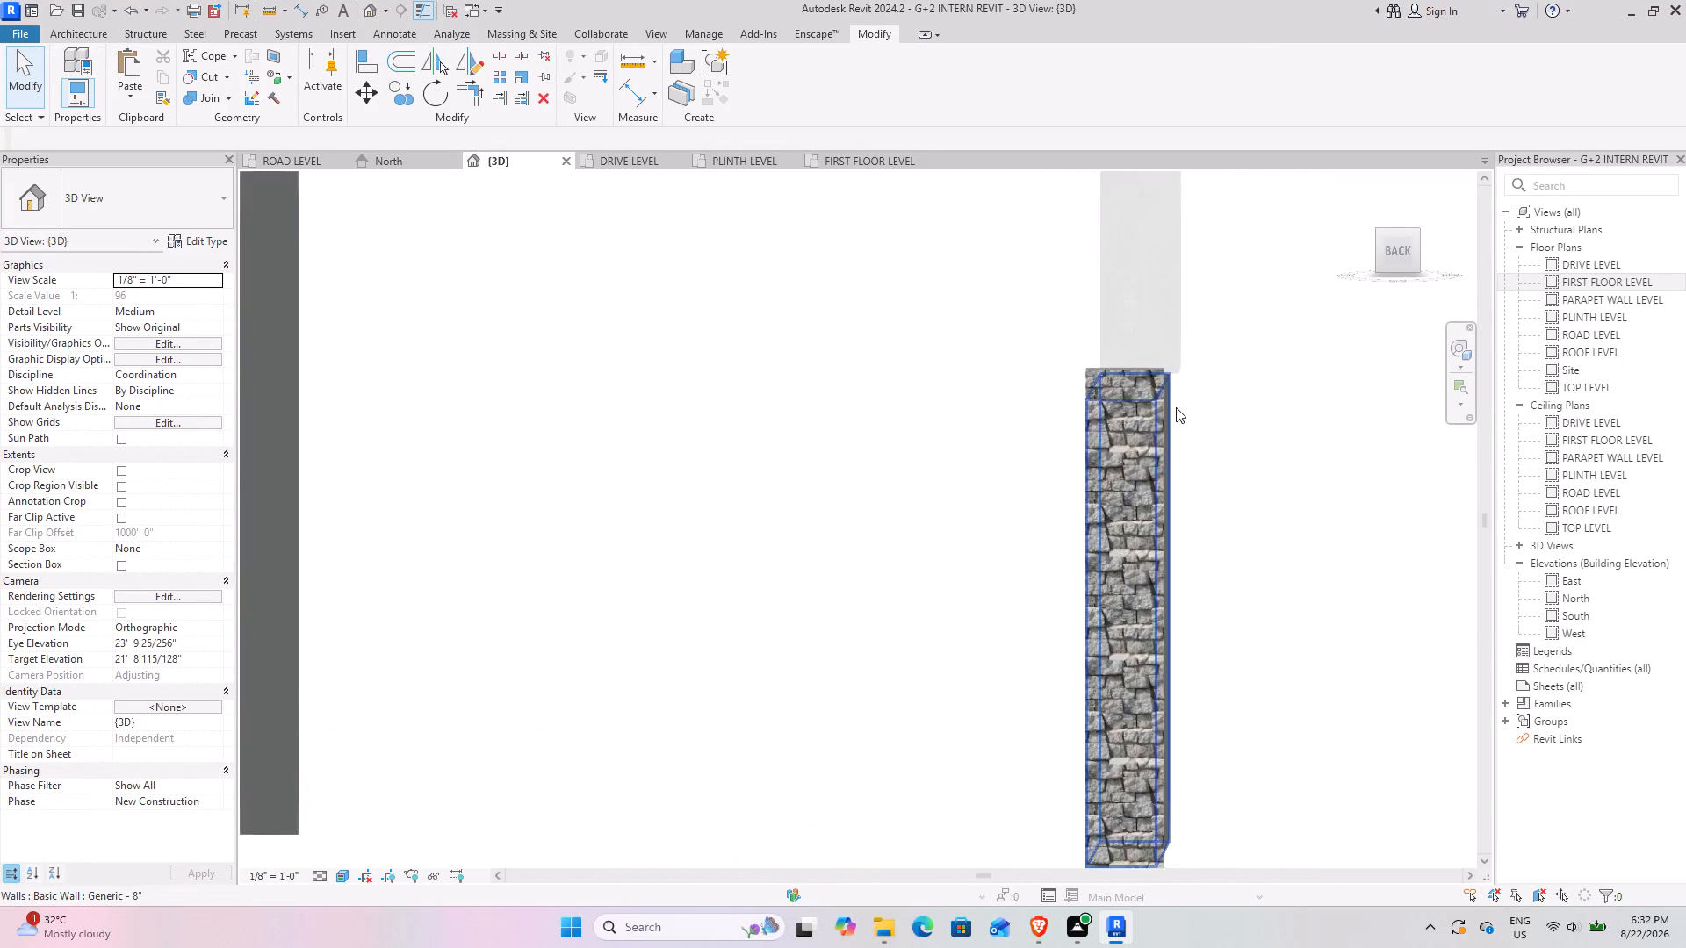
{"action": "scroll", "coordinate": [1176, 407], "scroll_direction": "up", "scroll_amount": 4}
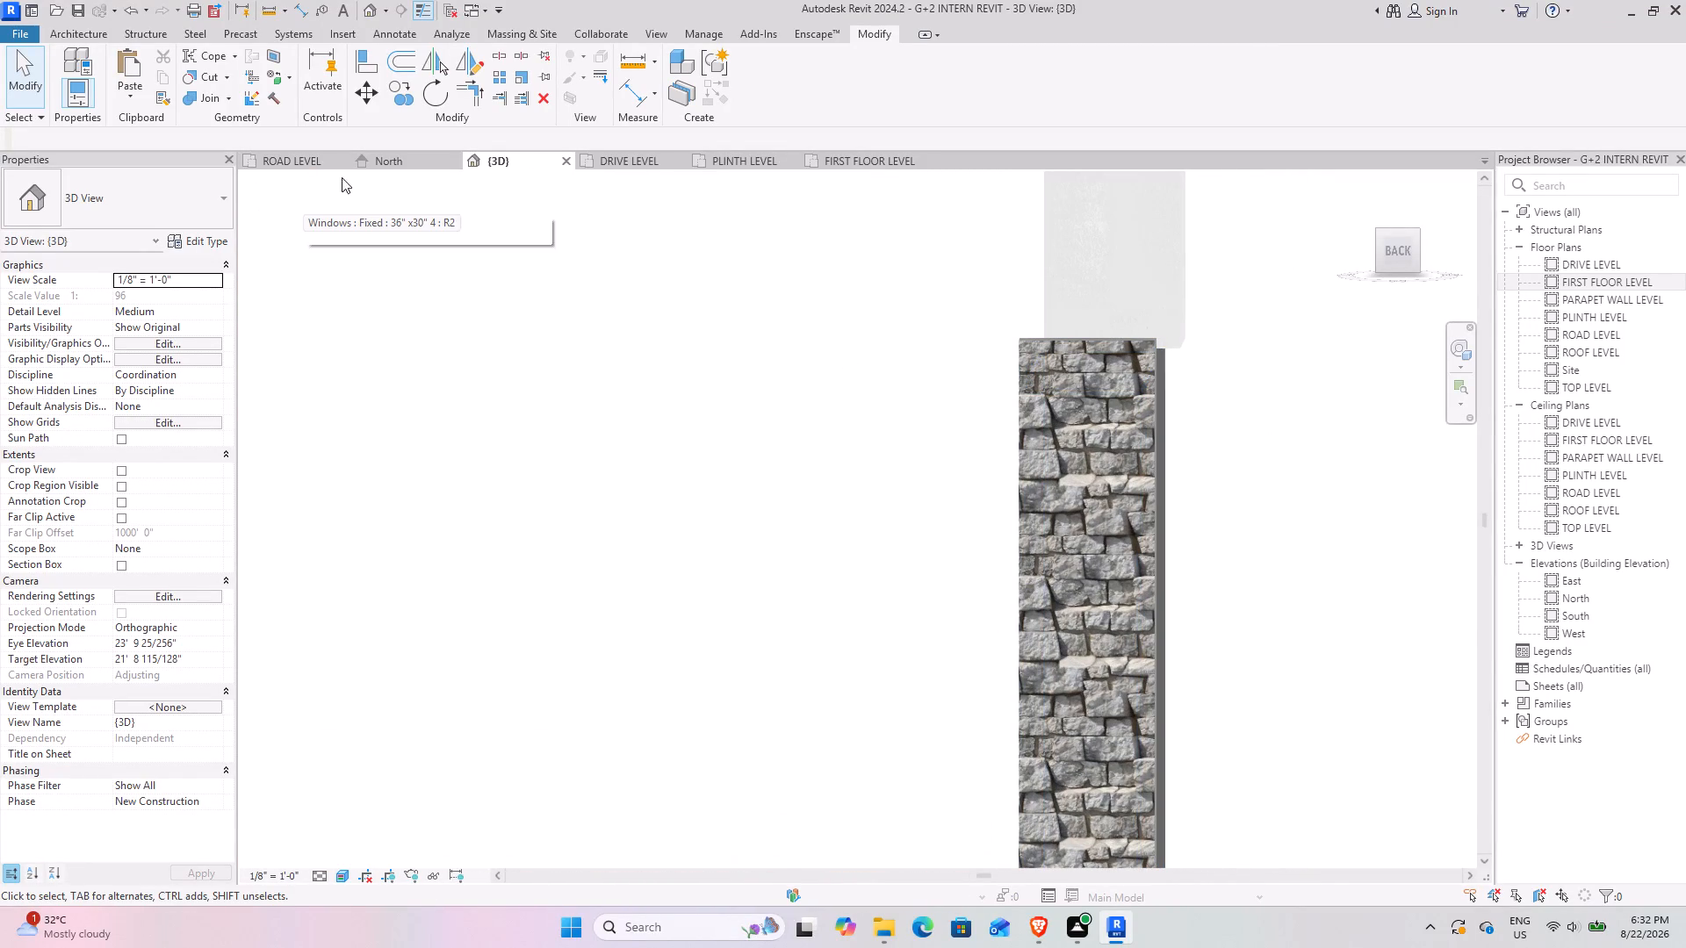
{"action": "left_click", "coordinate": [861, 168]}
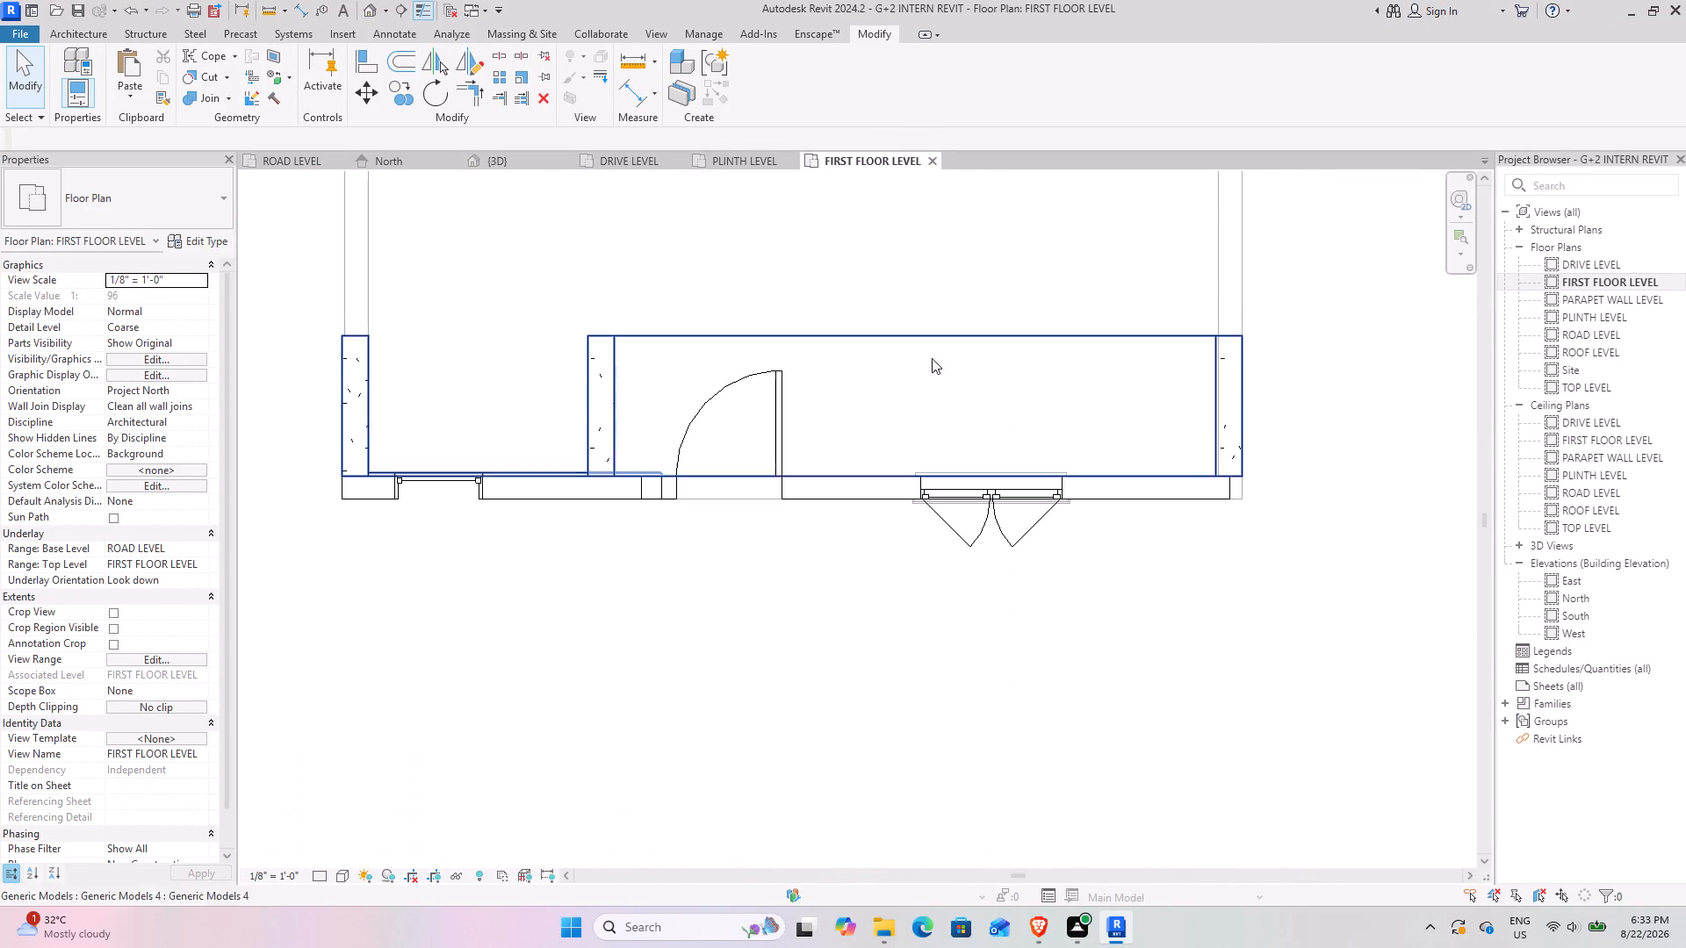
{"action": "scroll", "coordinate": [627, 352], "scroll_direction": "down", "scroll_amount": 4}
{"action": "middle_click_drag", "start_coordinate": [609, 330], "coordinate": [732, 611]}
{"action": "scroll", "coordinate": [659, 369], "scroll_direction": "up", "scroll_amount": 1}
{"action": "middle_click_drag", "start_coordinate": [659, 374], "coordinate": [753, 602]}
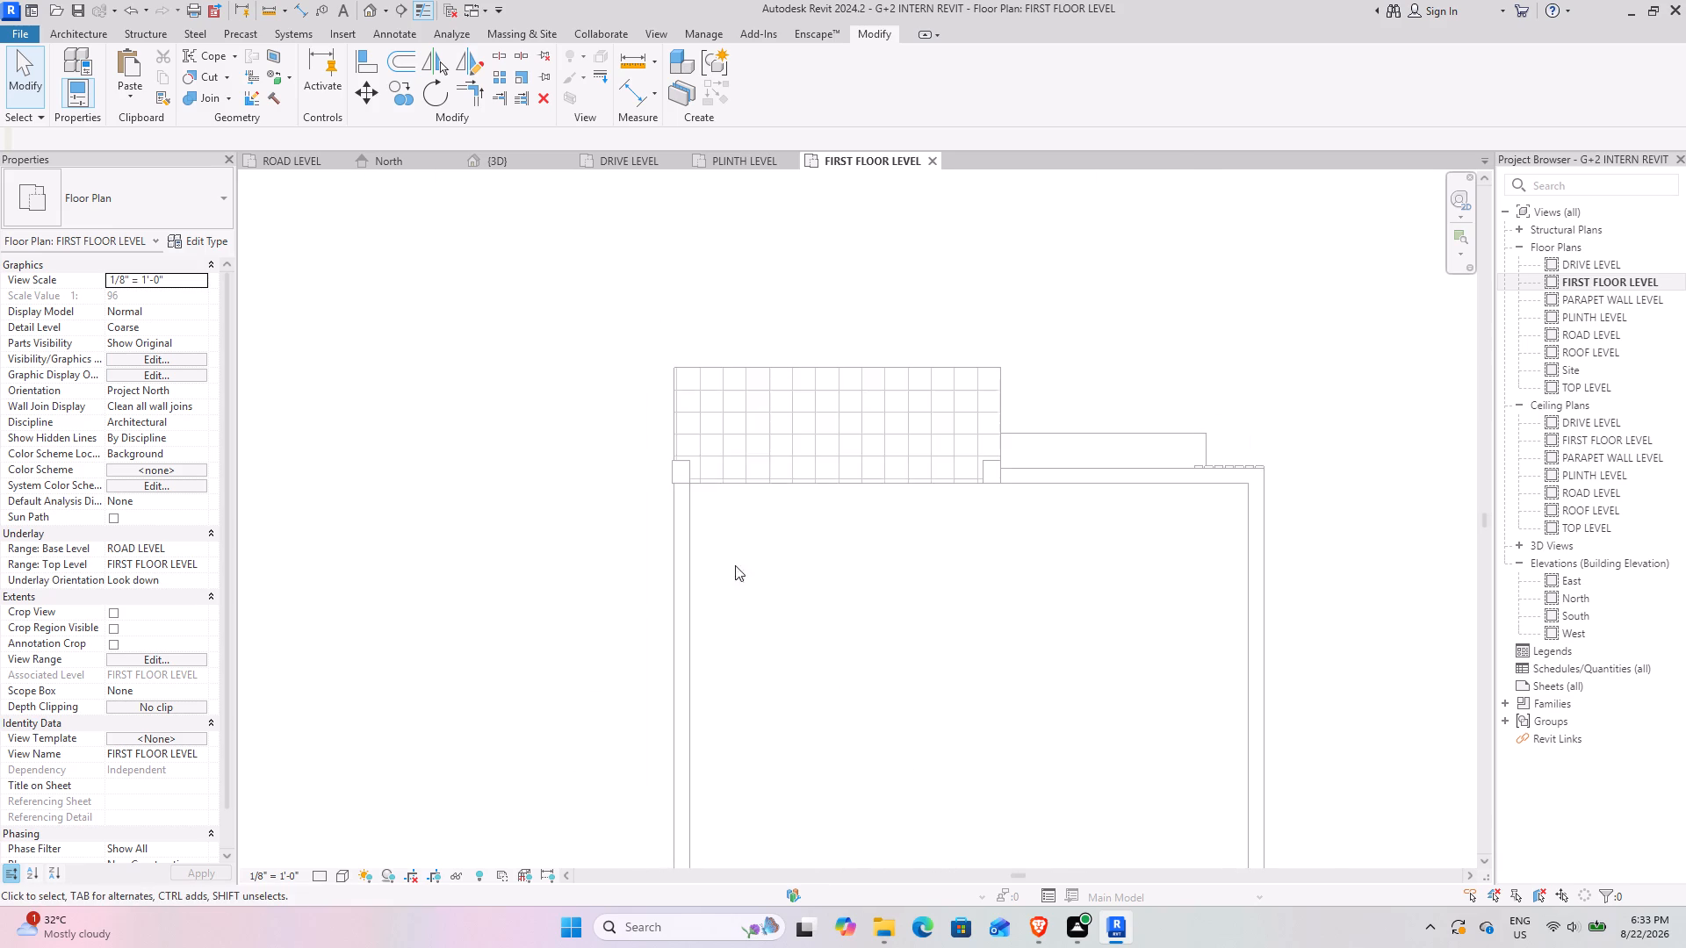
{"action": "scroll", "coordinate": [682, 449], "scroll_direction": "up", "scroll_amount": 9}
{"action": "scroll", "coordinate": [710, 532], "scroll_direction": "up", "scroll_amount": 4}
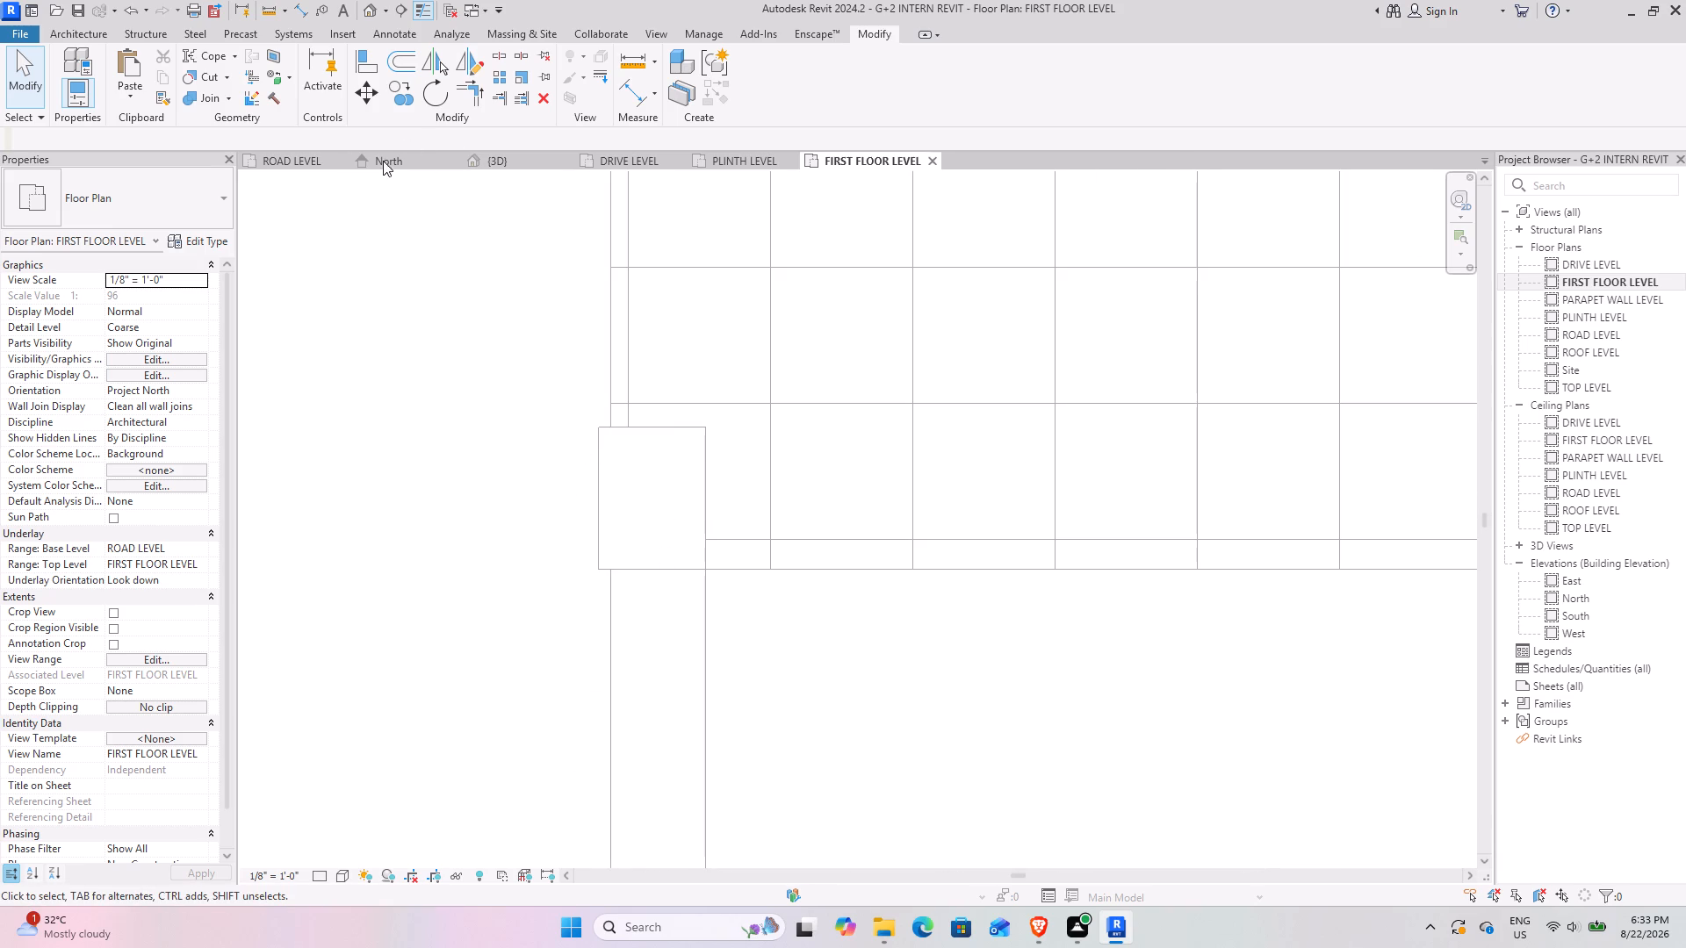
Examine the front elevation in 3D, from the gate opening and pillar up the white frame to the wood-clad tower.
{"action": "left_click", "coordinate": [524, 159]}
{"action": "scroll", "coordinate": [935, 558], "scroll_direction": "down", "scroll_amount": 10}
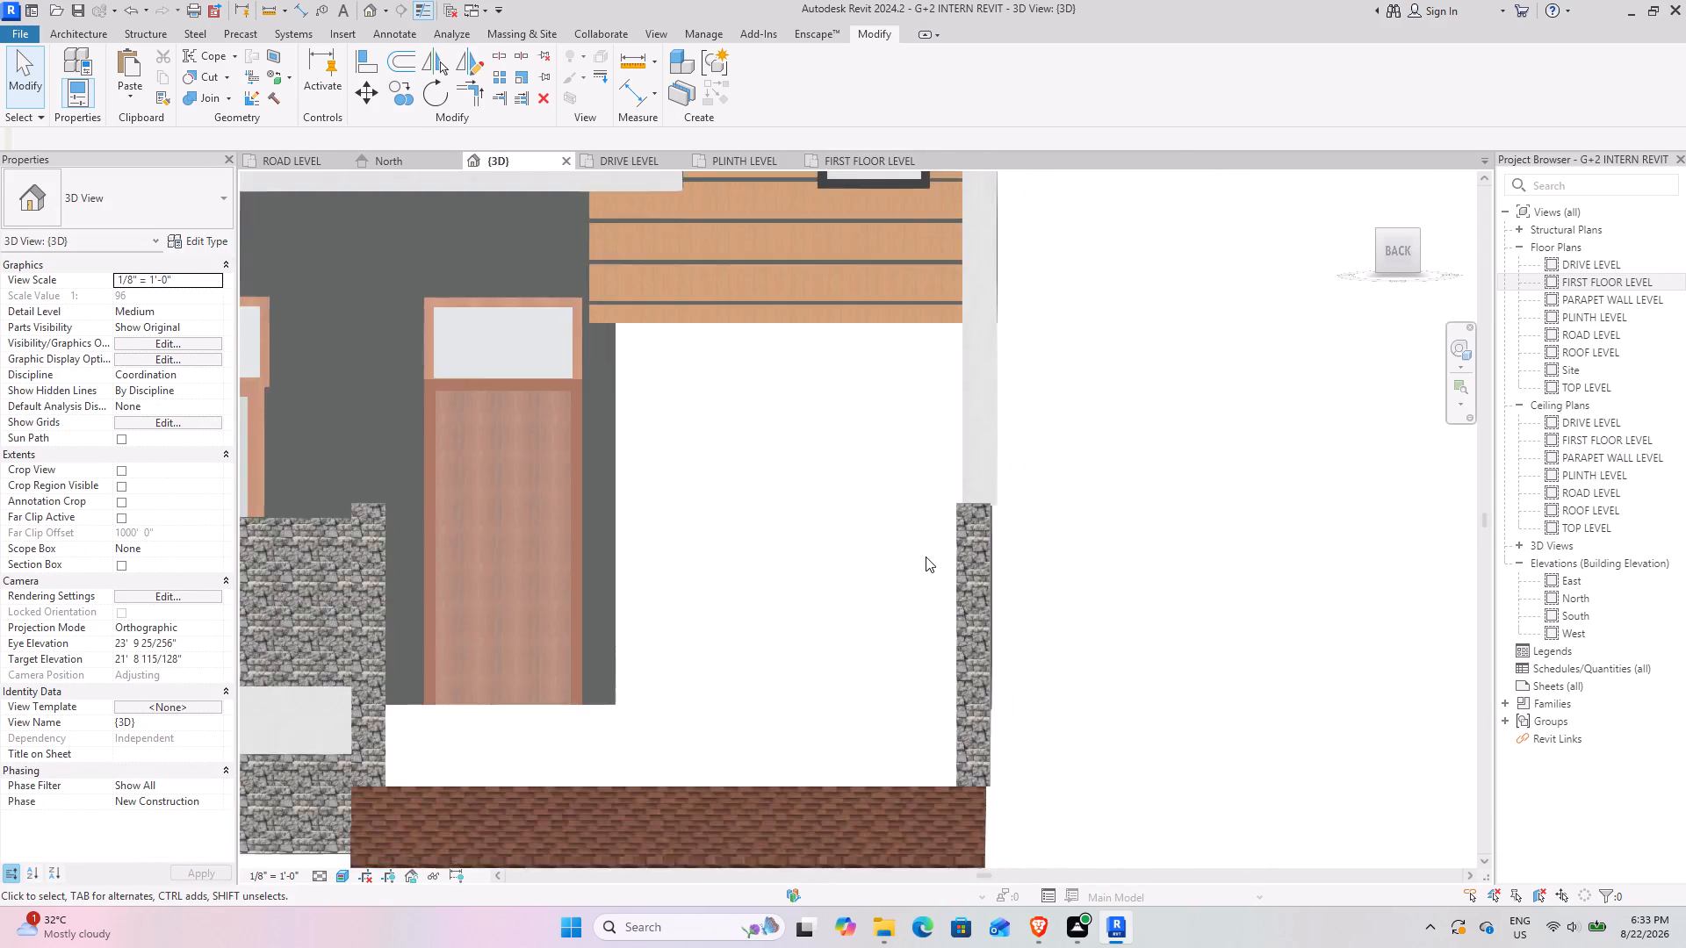
{"action": "scroll", "coordinate": [926, 557], "scroll_direction": "down", "scroll_amount": 4}
{"action": "middle_click_drag", "start_coordinate": [838, 564], "coordinate": [947, 610]}
{"action": "left_click", "coordinate": [1315, 579]}
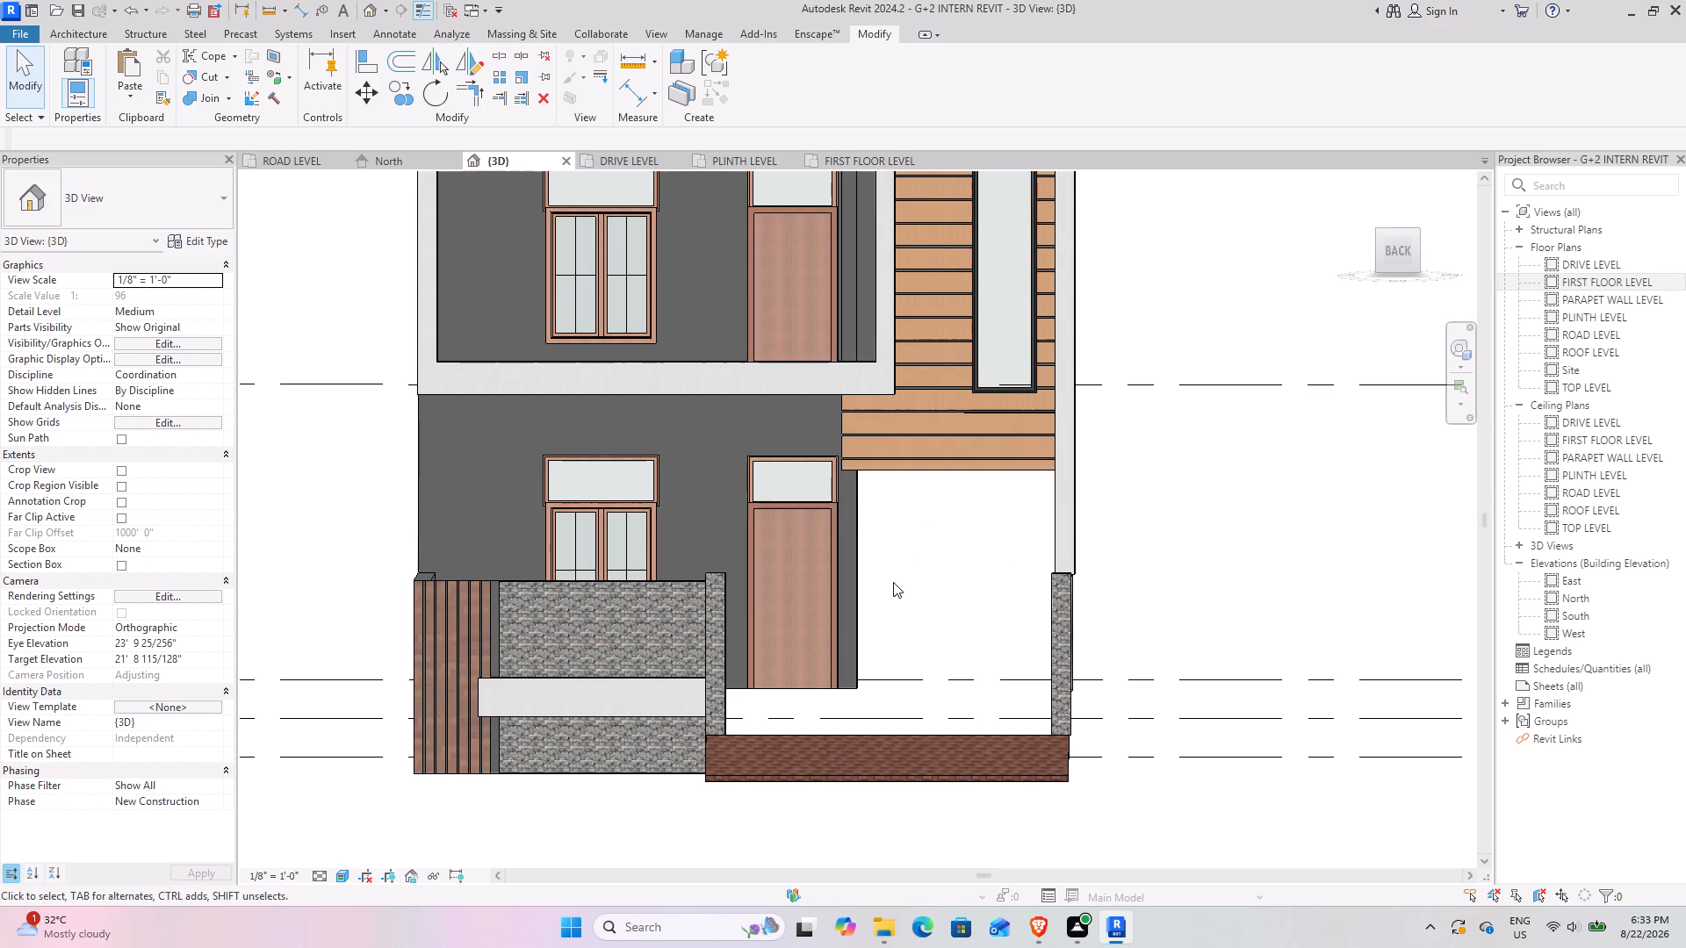
{"action": "scroll", "coordinate": [865, 580], "scroll_direction": "up", "scroll_amount": 1}
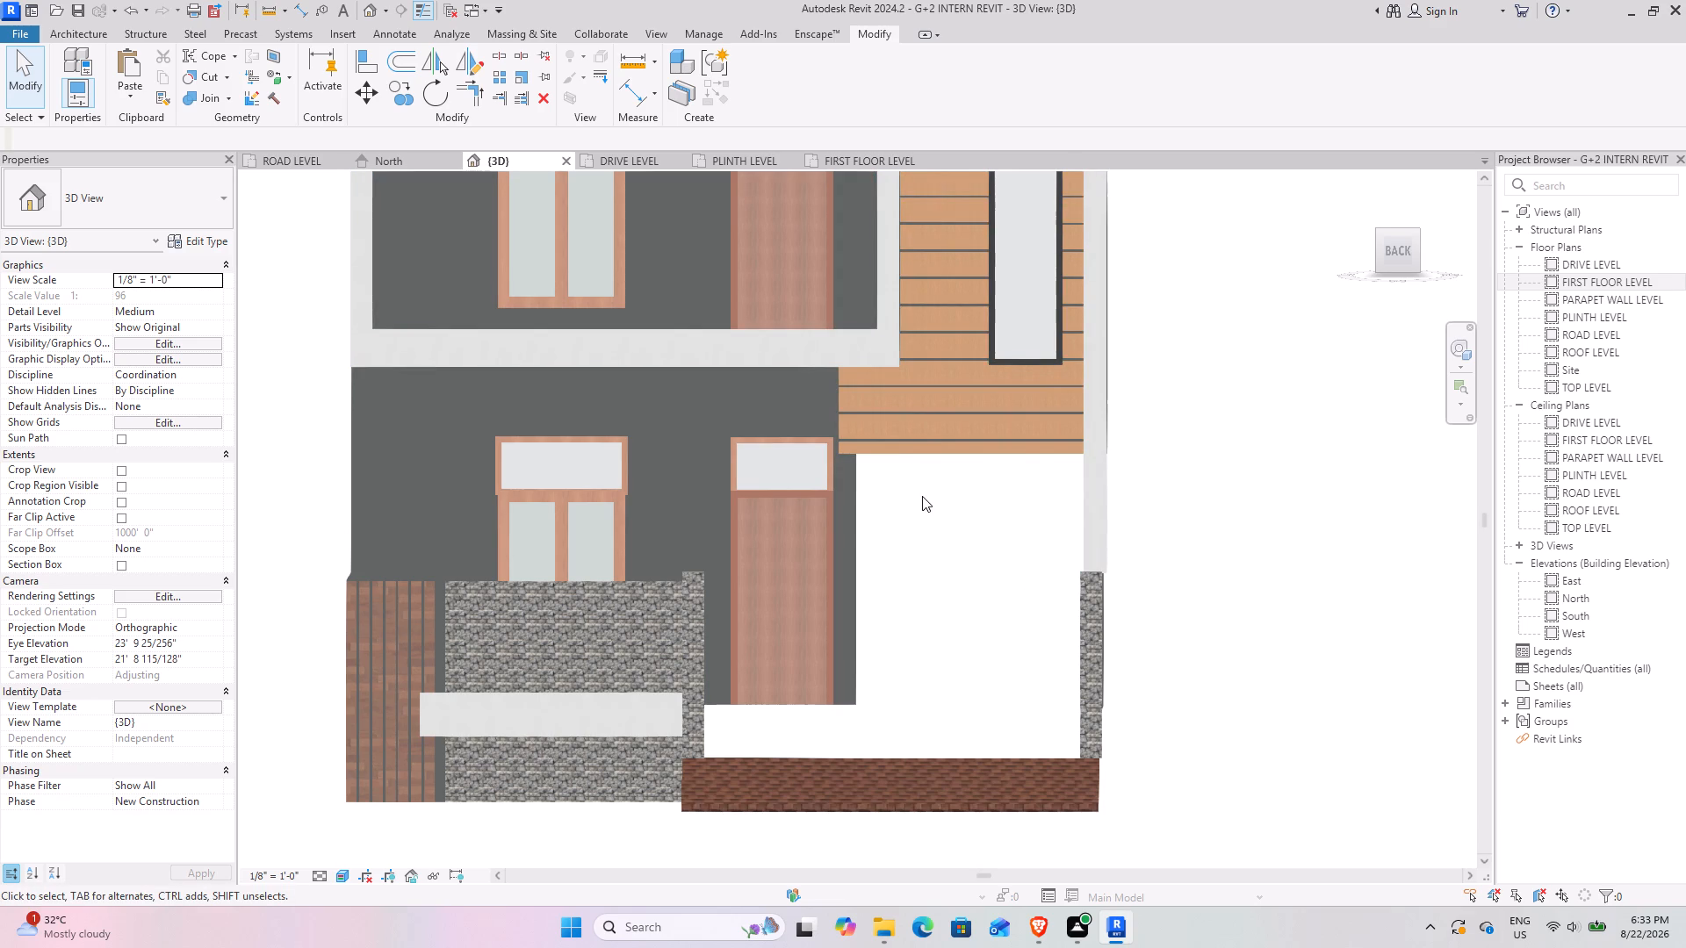
{"action": "scroll", "coordinate": [962, 656], "scroll_direction": "down", "scroll_amount": 2}
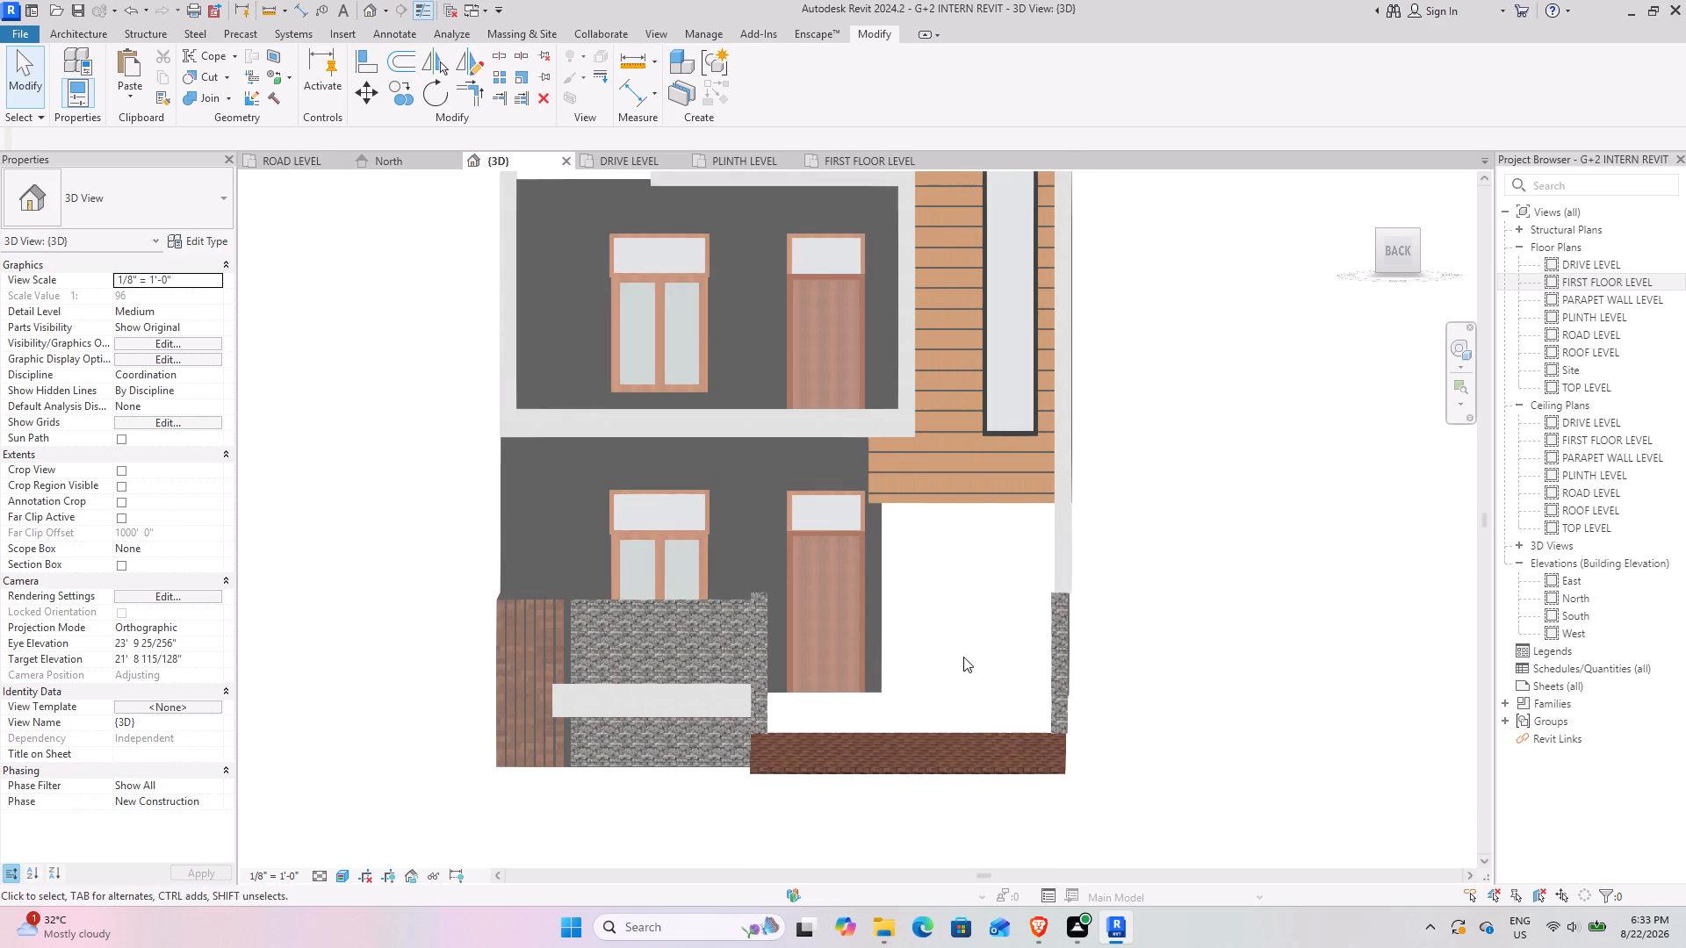
{"action": "middle_click_drag", "start_coordinate": [918, 609], "coordinate": [937, 648]}
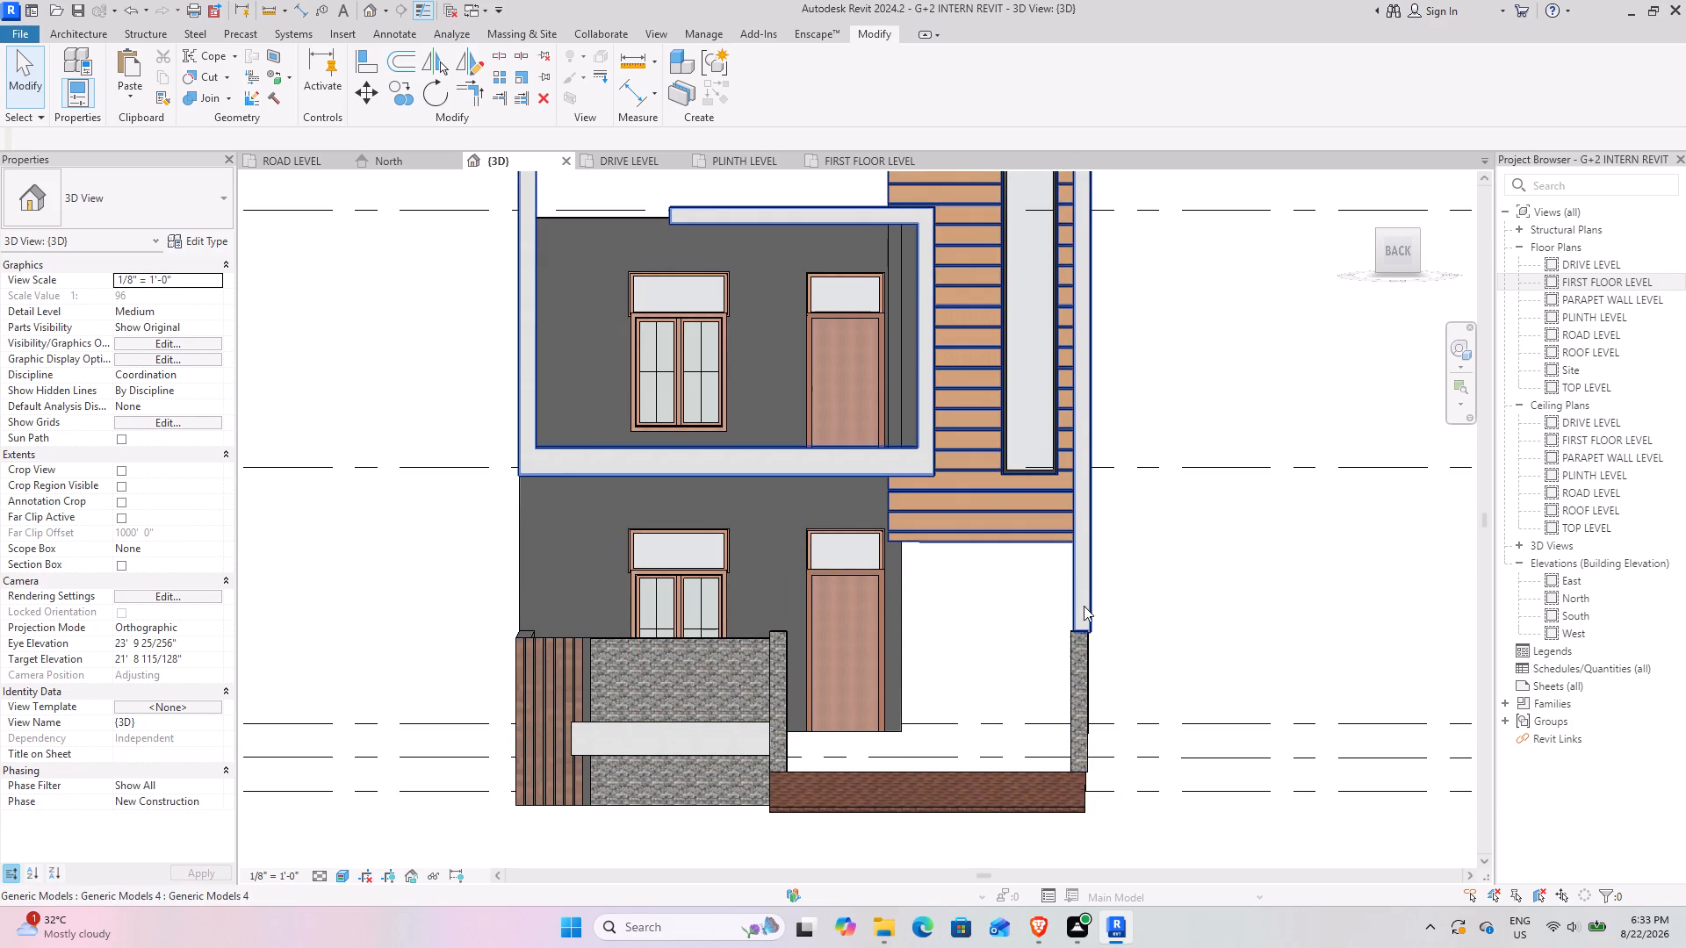
{"action": "scroll", "coordinate": [1090, 382], "scroll_direction": "up", "scroll_amount": 10}
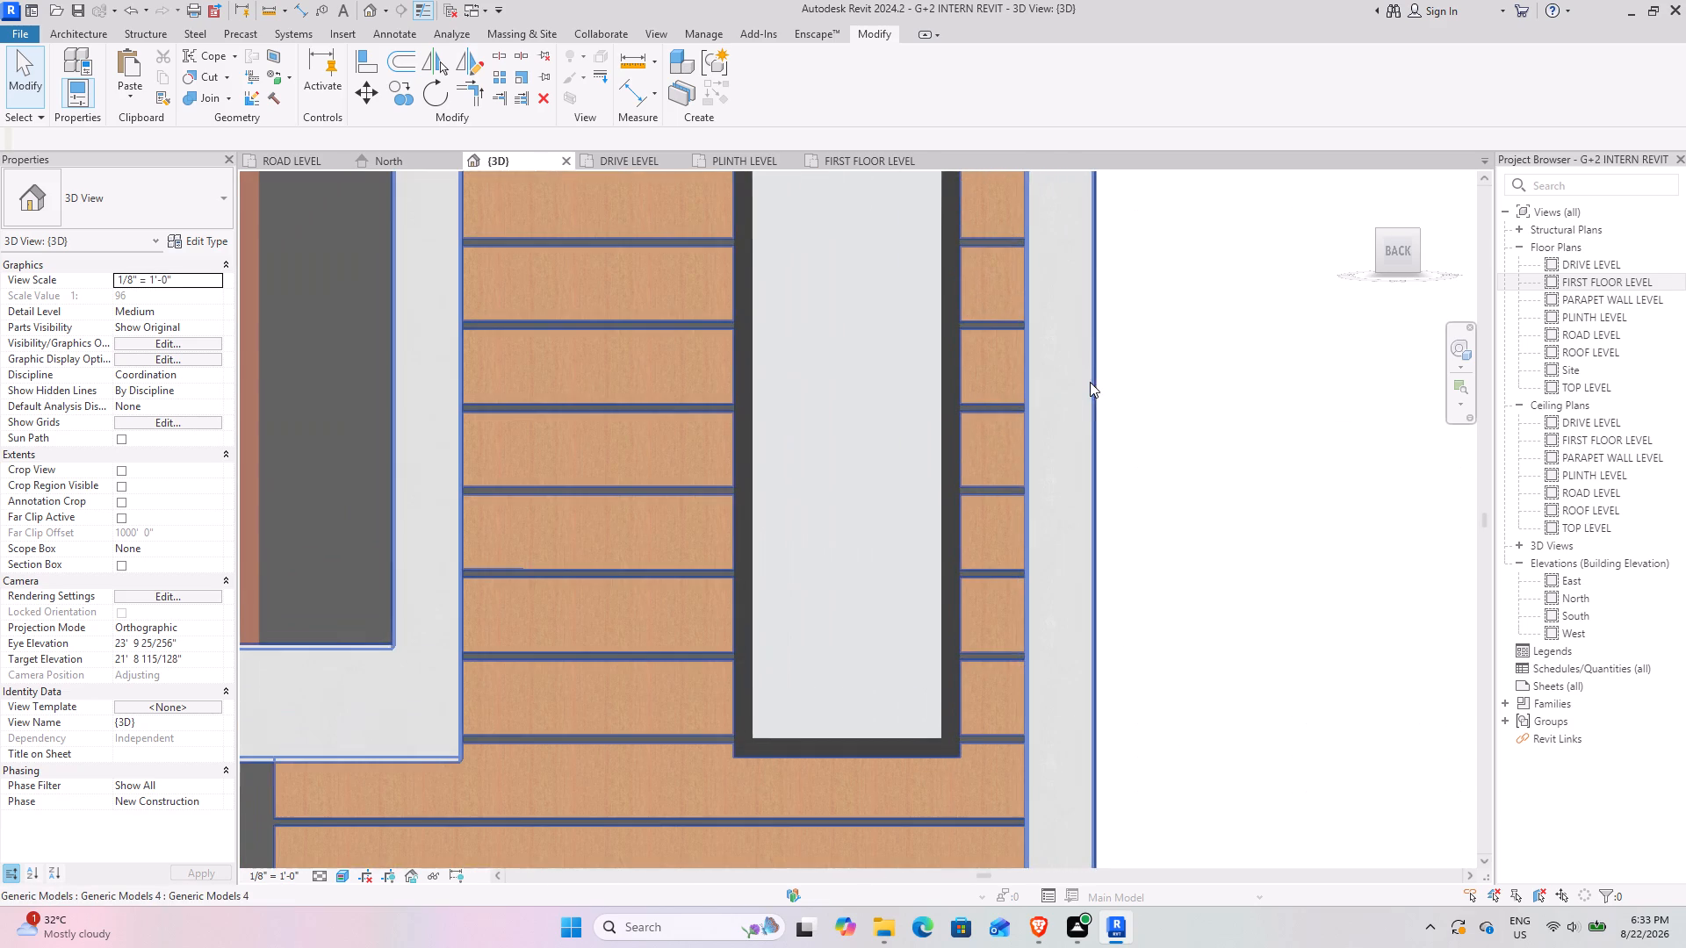
{"action": "scroll", "coordinate": [1077, 506], "scroll_direction": "down", "scroll_amount": 4}
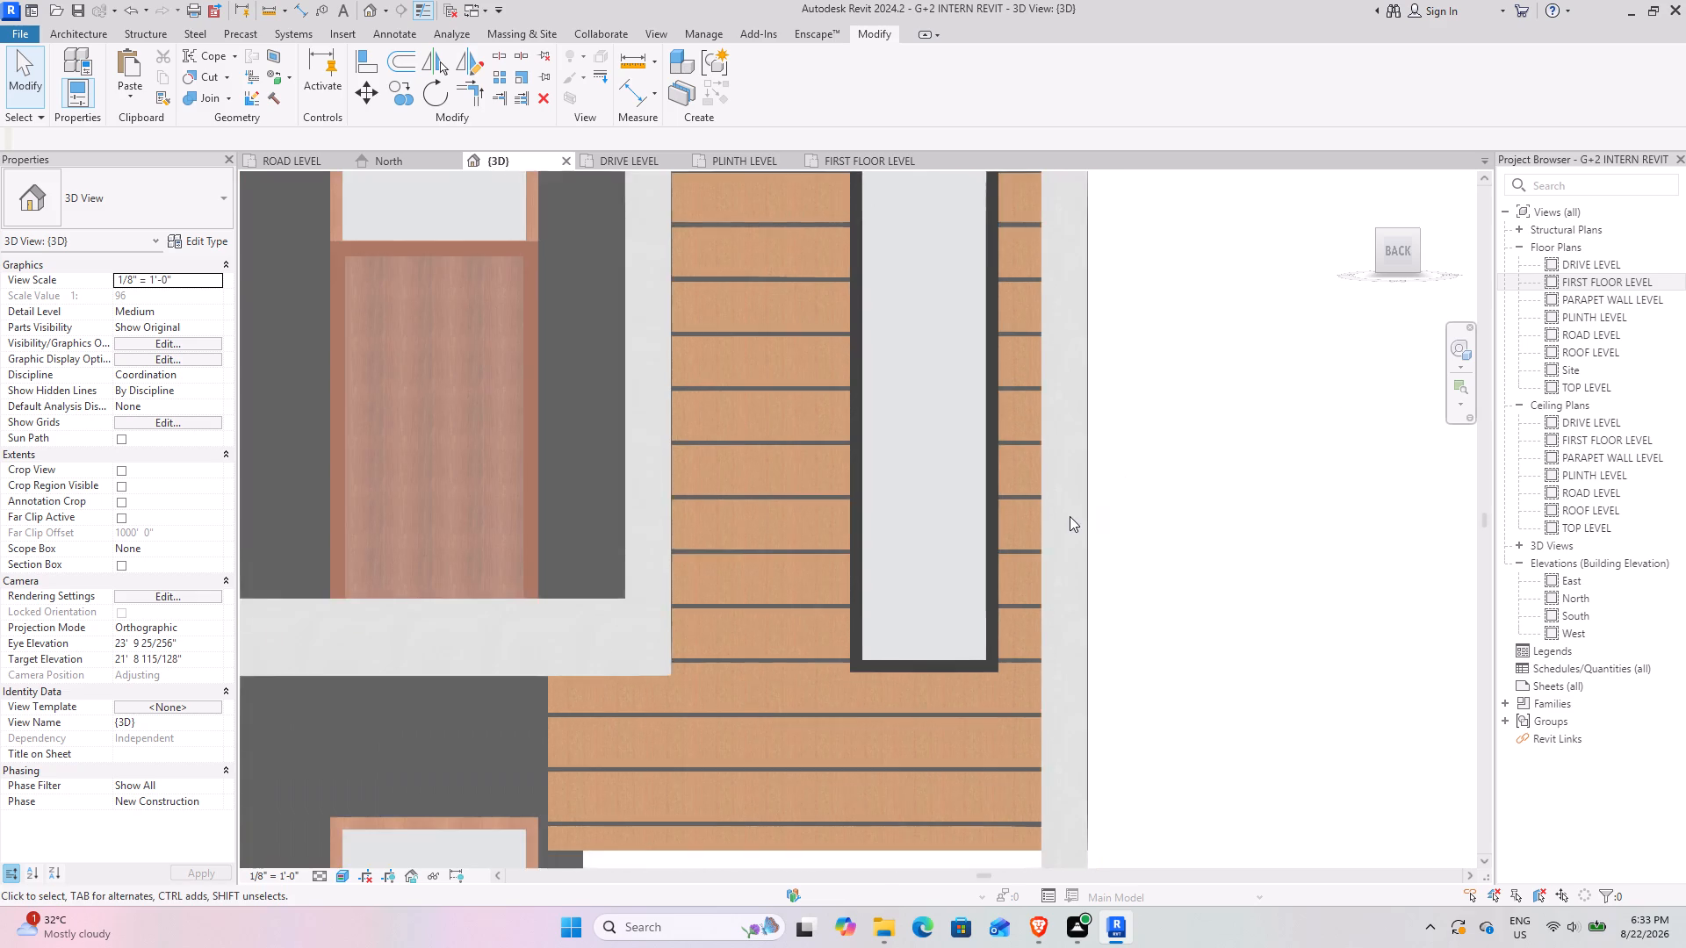
{"action": "scroll", "coordinate": [1114, 628], "scroll_direction": "down", "scroll_amount": 5}
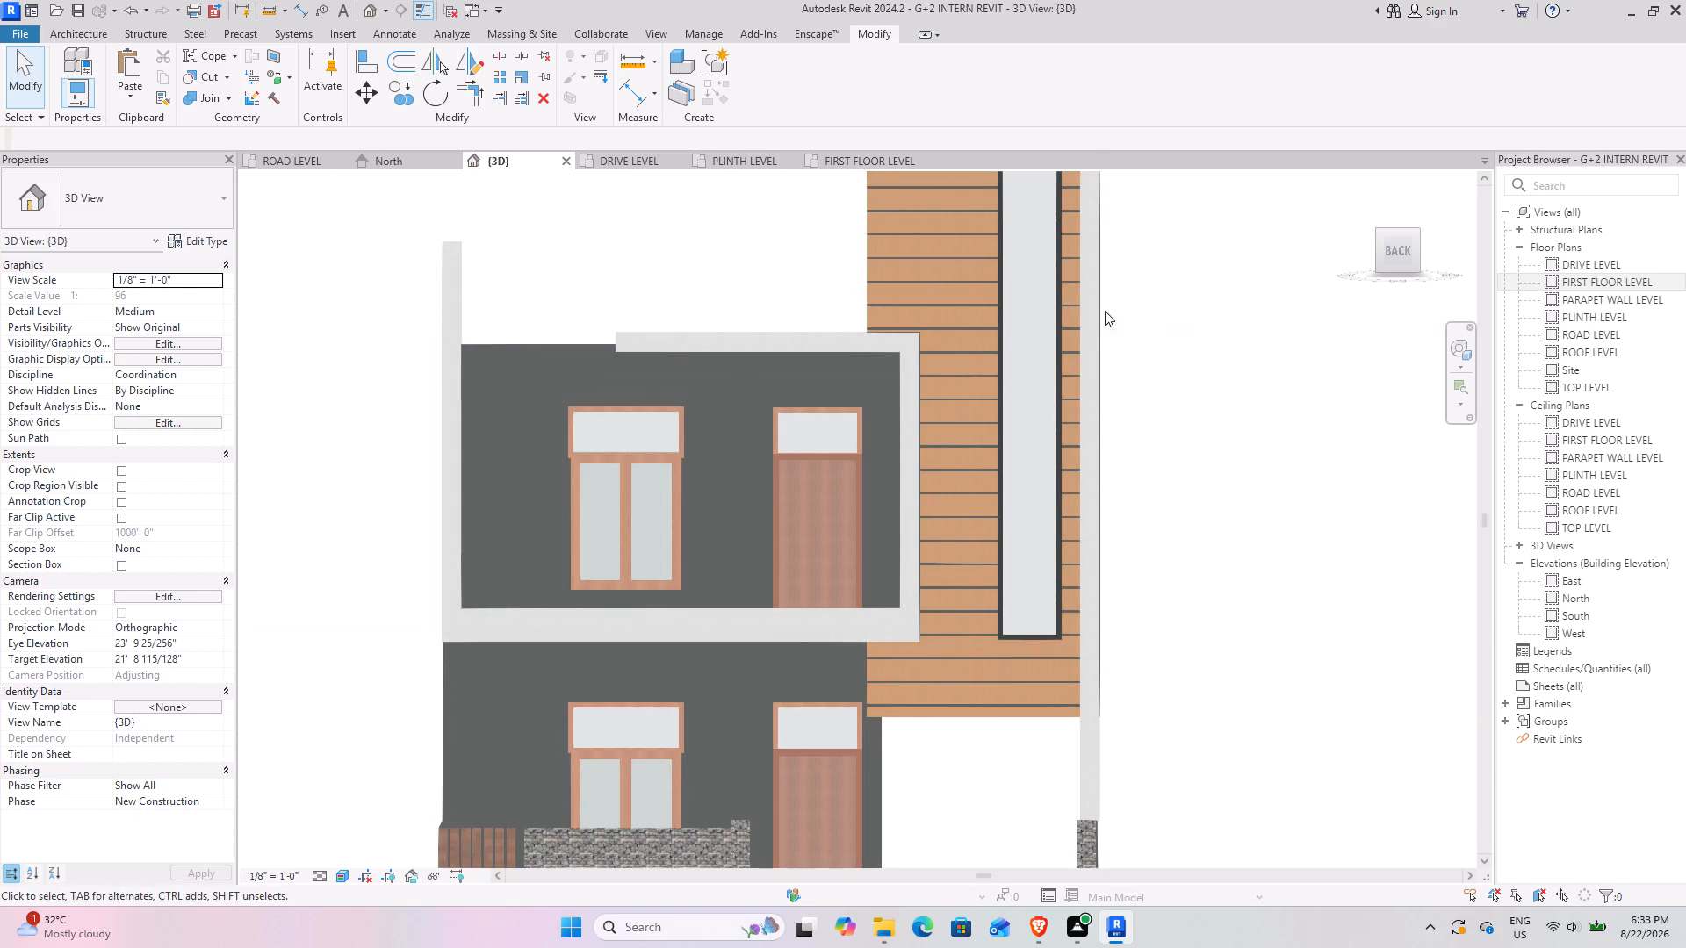
{"action": "scroll", "coordinate": [920, 523], "scroll_direction": "down", "scroll_amount": 5}
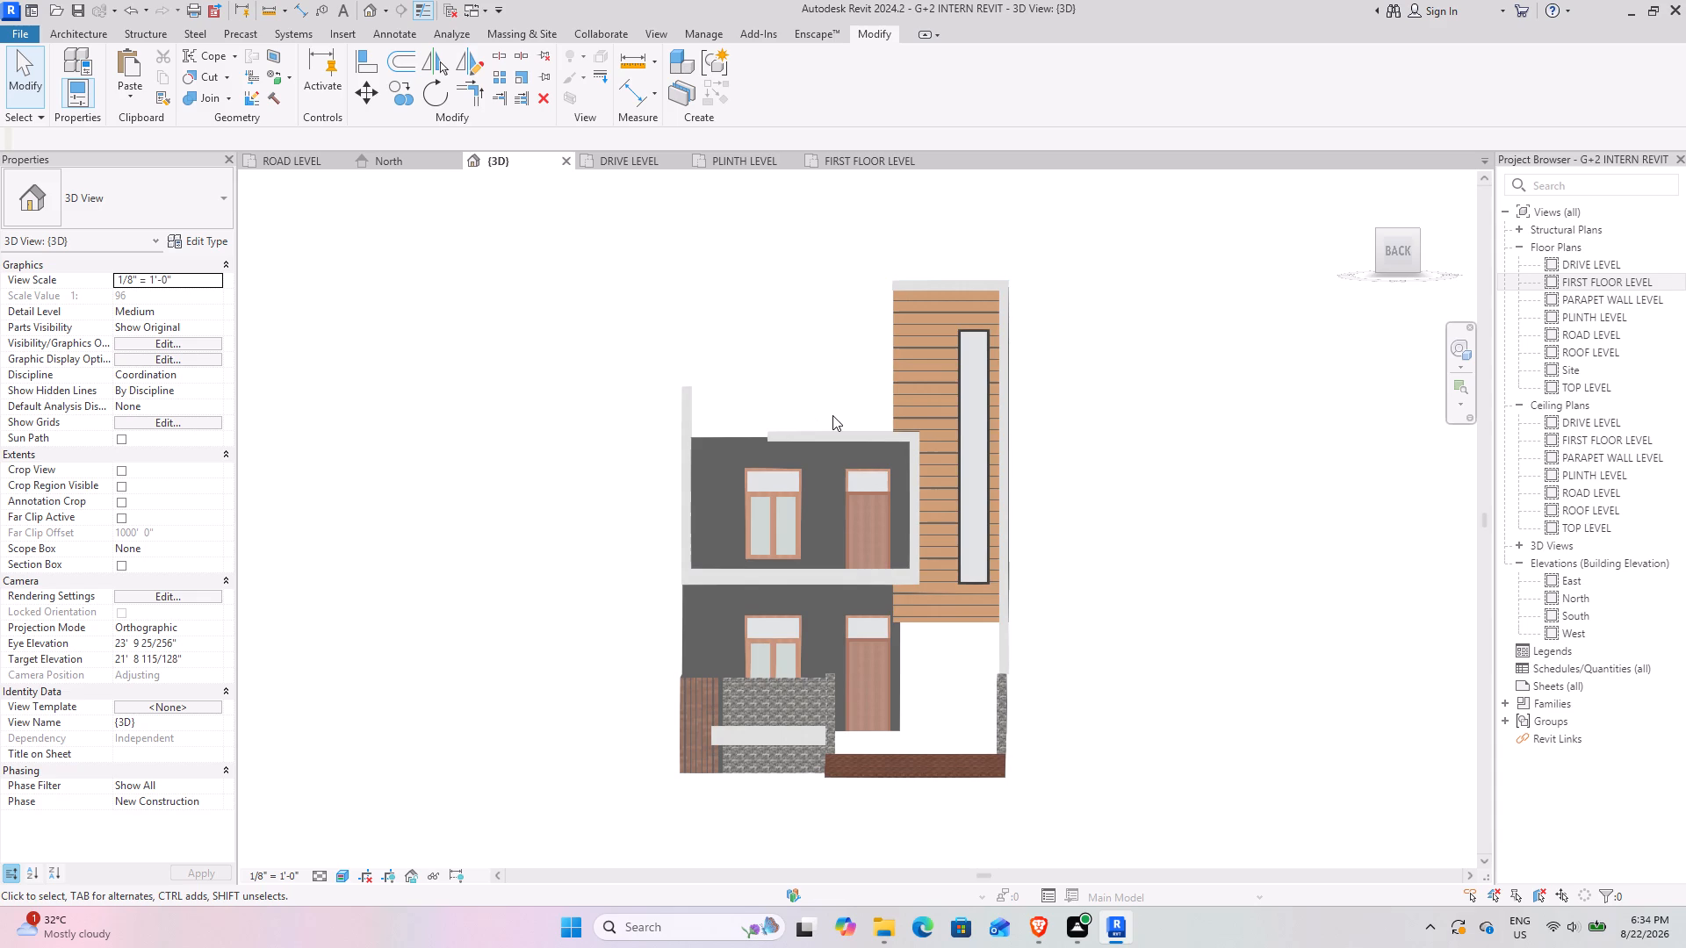
On the PLINTH LEVEL plan, continue the gate-side compound wall about 4' along the concrete frame leg with a matching Generic - 8" wall.
{"action": "left_click", "coordinate": [755, 168]}
{"action": "scroll", "coordinate": [940, 521], "scroll_direction": "down", "scroll_amount": 9}
{"action": "middle_click_drag", "start_coordinate": [1092, 599], "coordinate": [914, 406]}
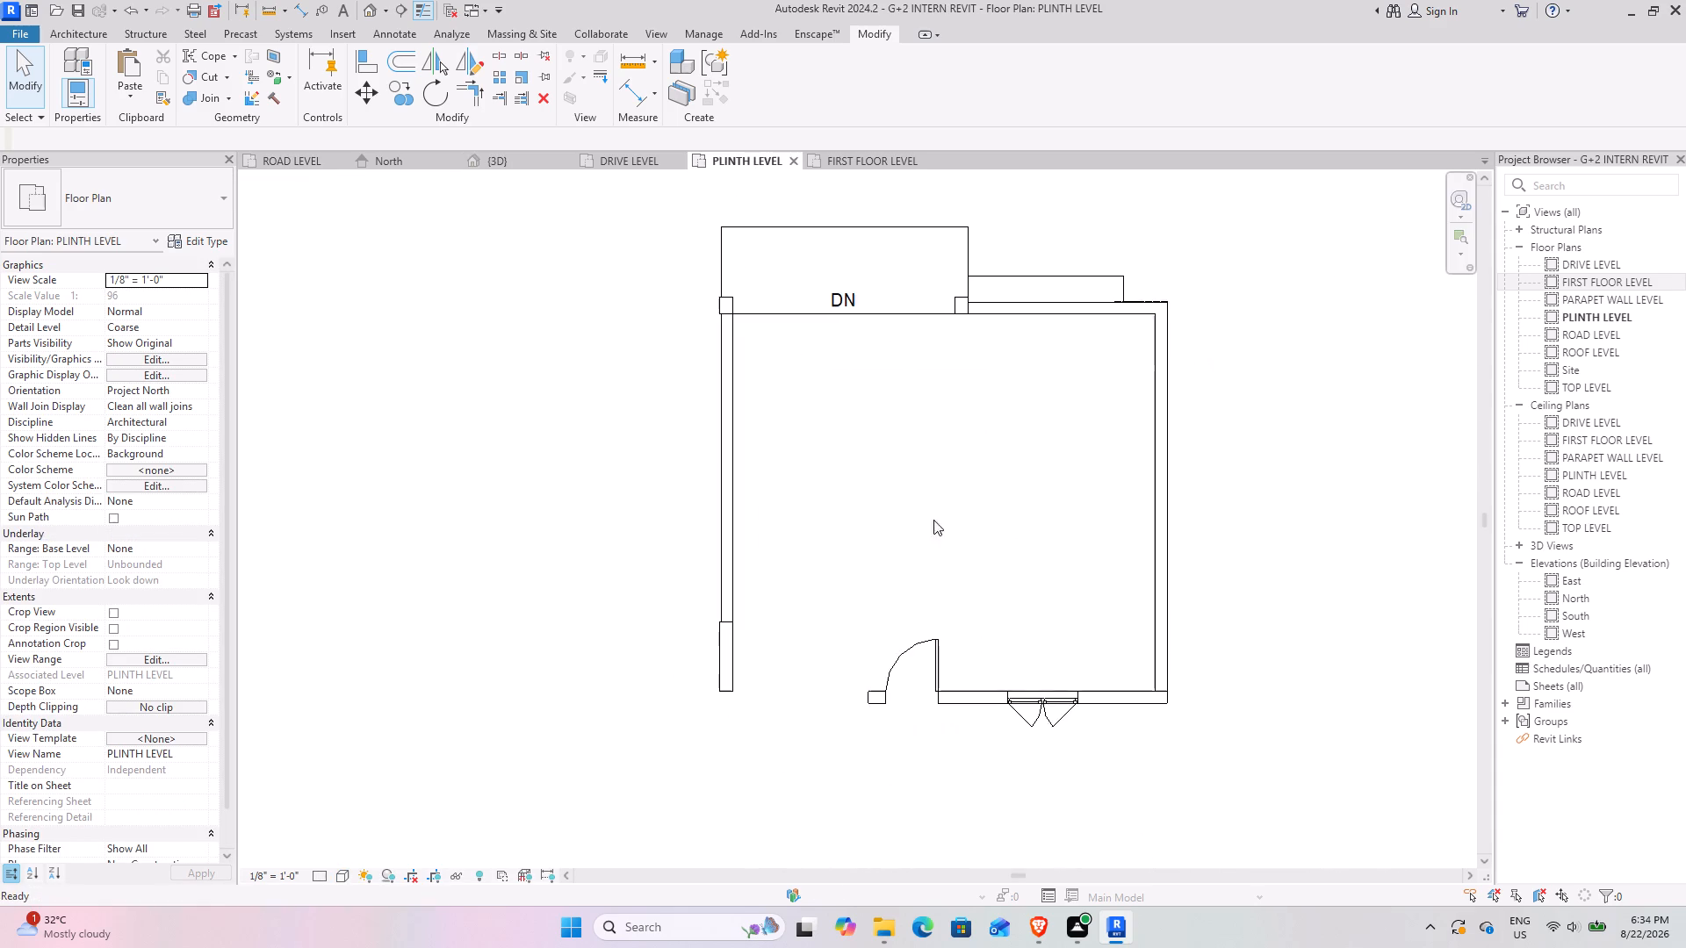
{"action": "middle_click_drag", "start_coordinate": [908, 576], "coordinate": [981, 395]}
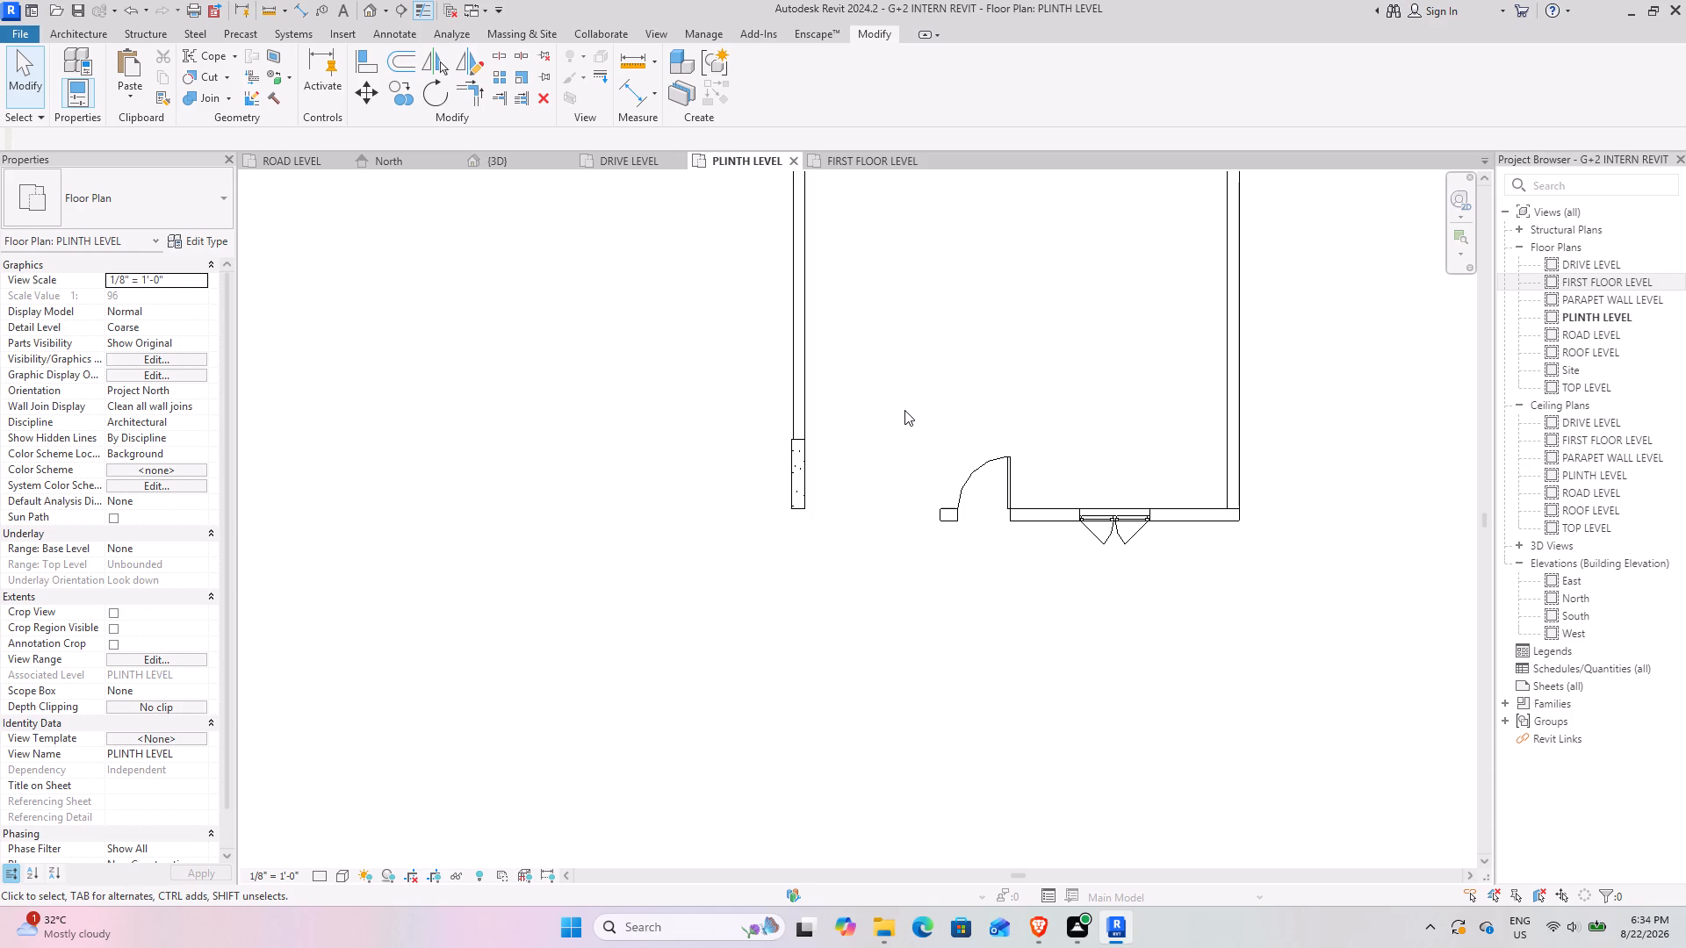
{"action": "scroll", "coordinate": [779, 557], "scroll_direction": "up", "scroll_amount": 4}
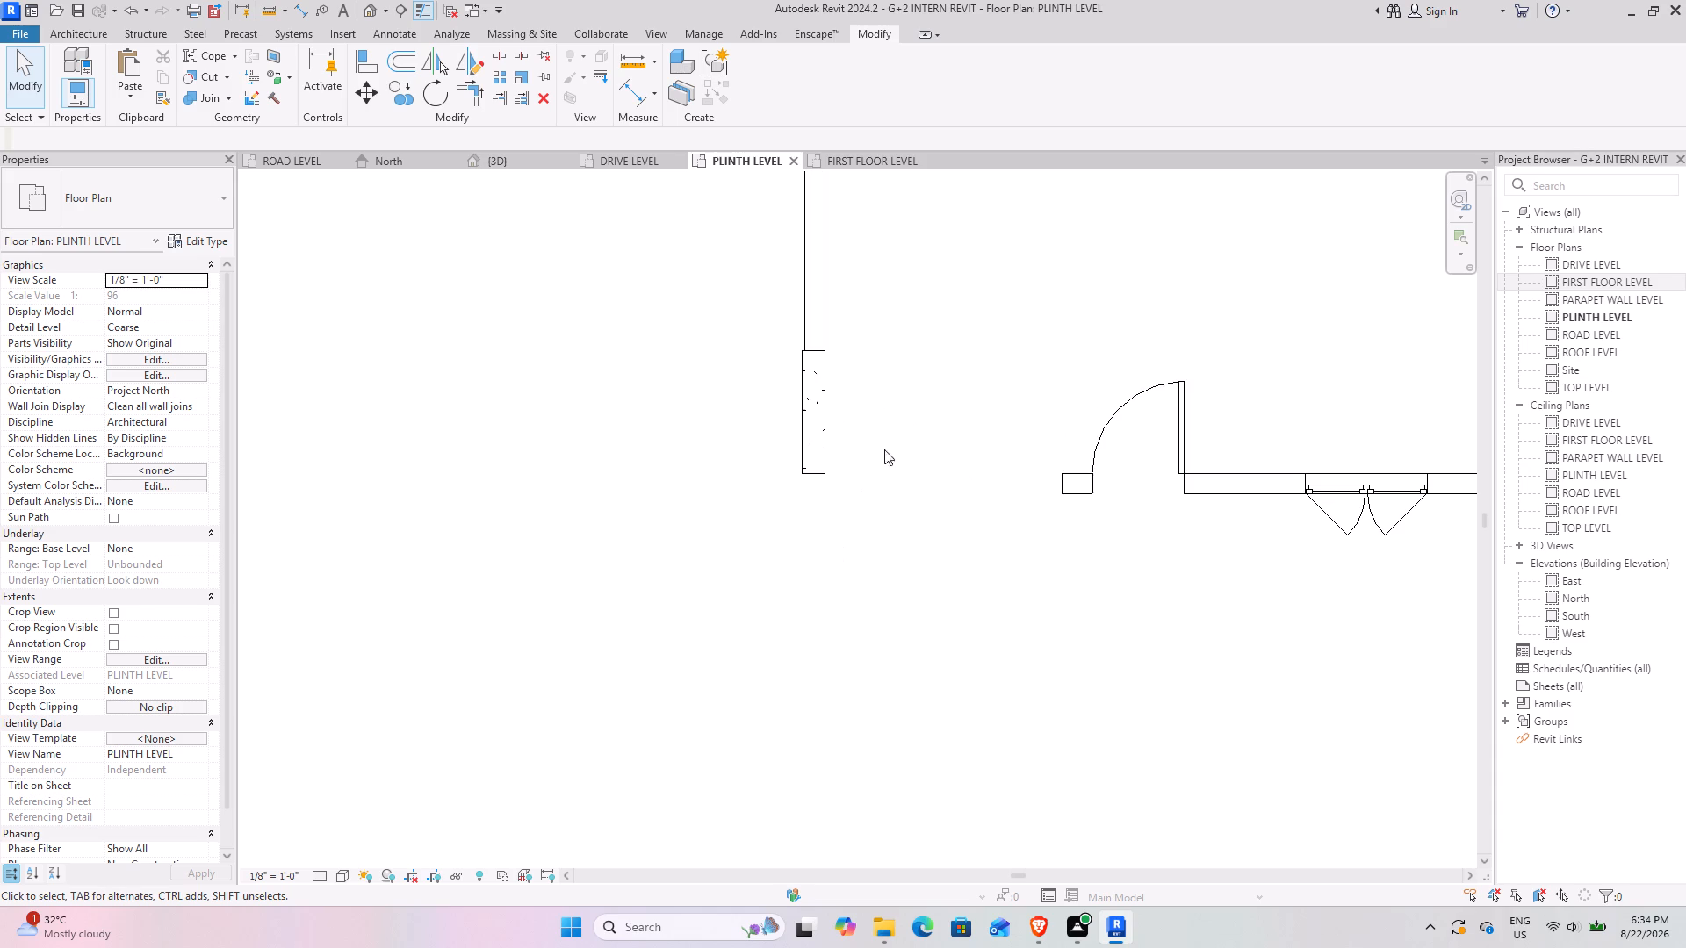
{"action": "middle_click_drag", "start_coordinate": [873, 424], "coordinate": [853, 528]}
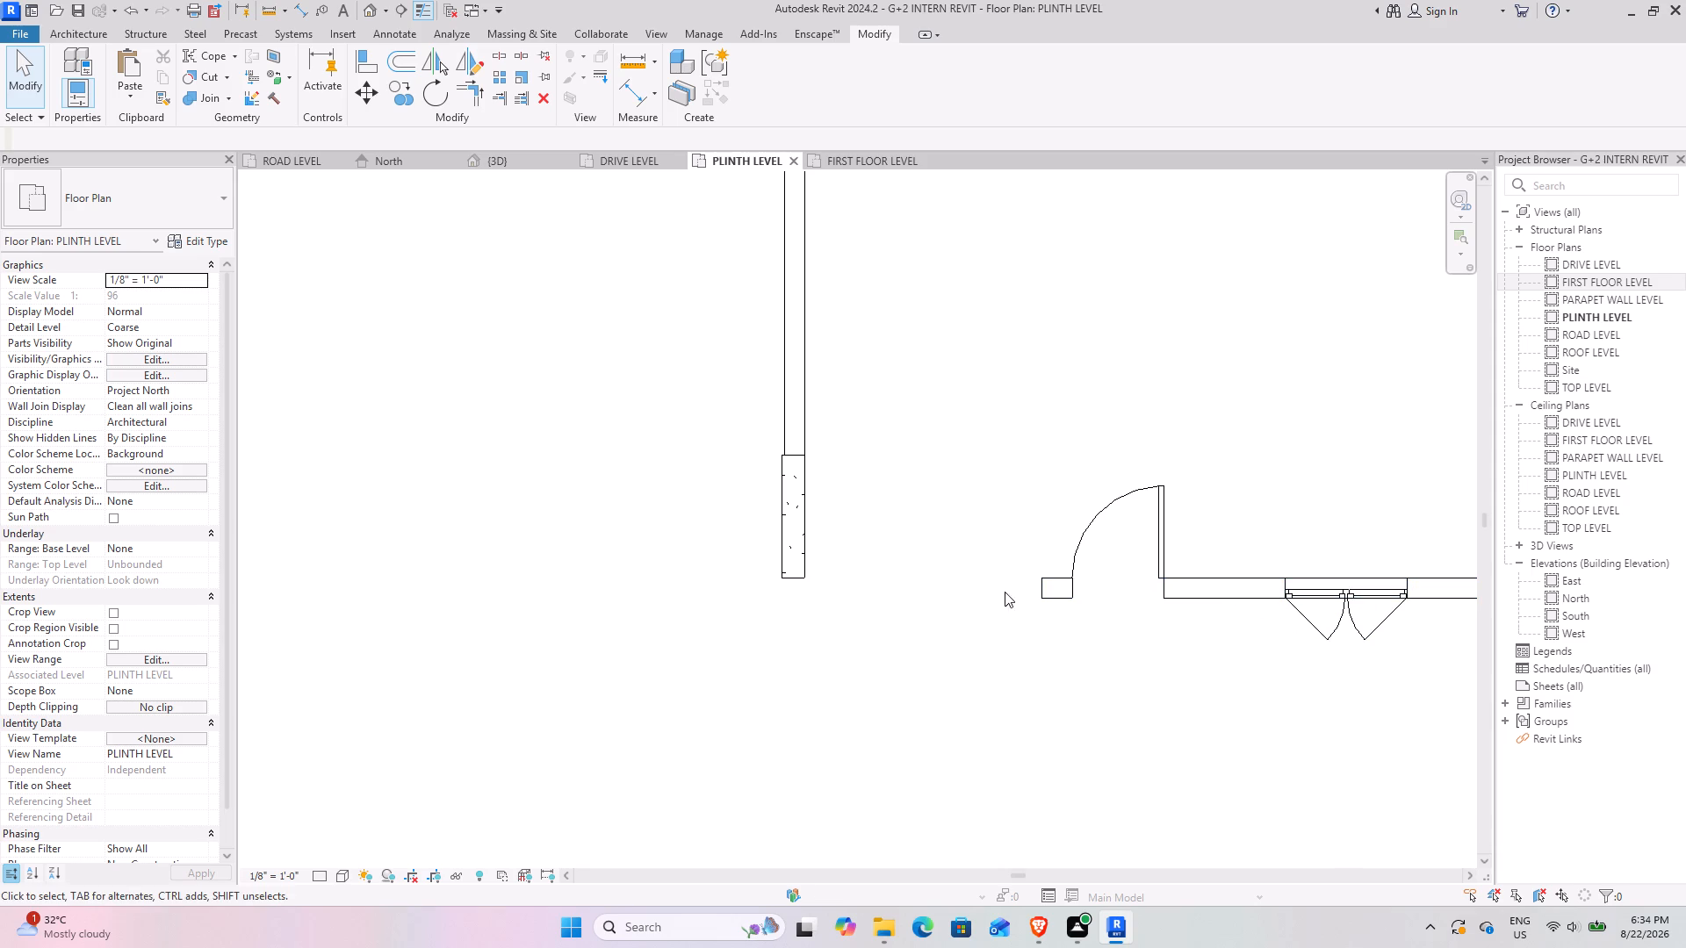
{"action": "scroll", "coordinate": [948, 603], "scroll_direction": "down", "scroll_amount": 3}
{"action": "middle_click_drag", "start_coordinate": [1059, 647], "coordinate": [954, 605]}
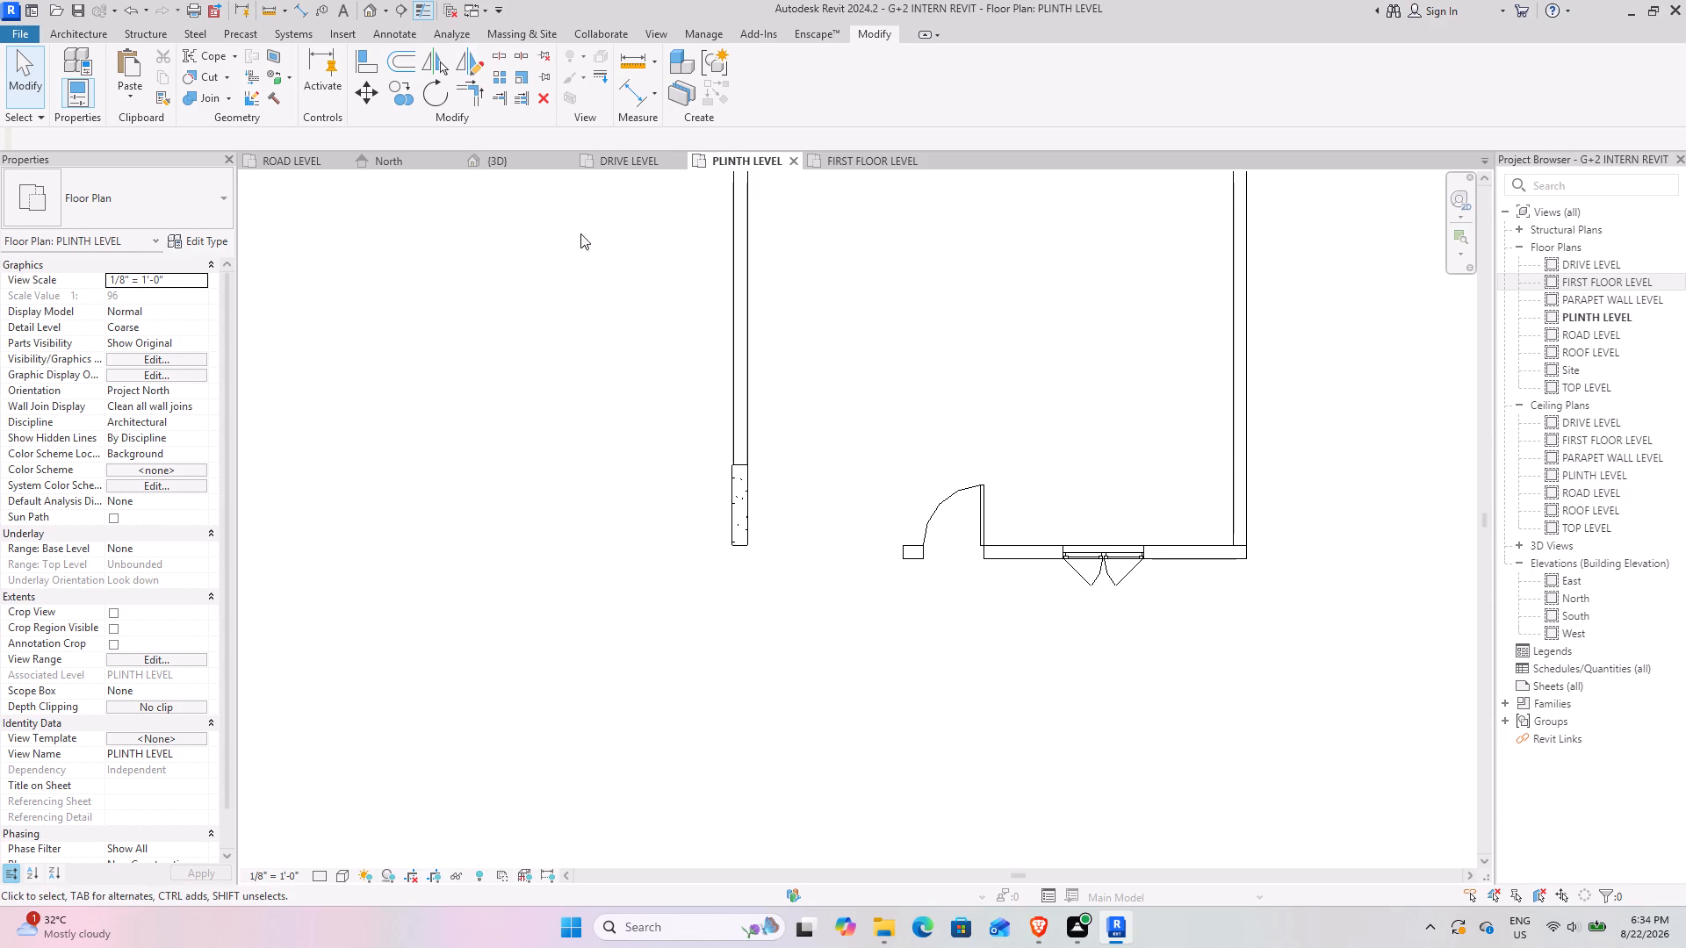
{"action": "left_click", "coordinate": [751, 375]}
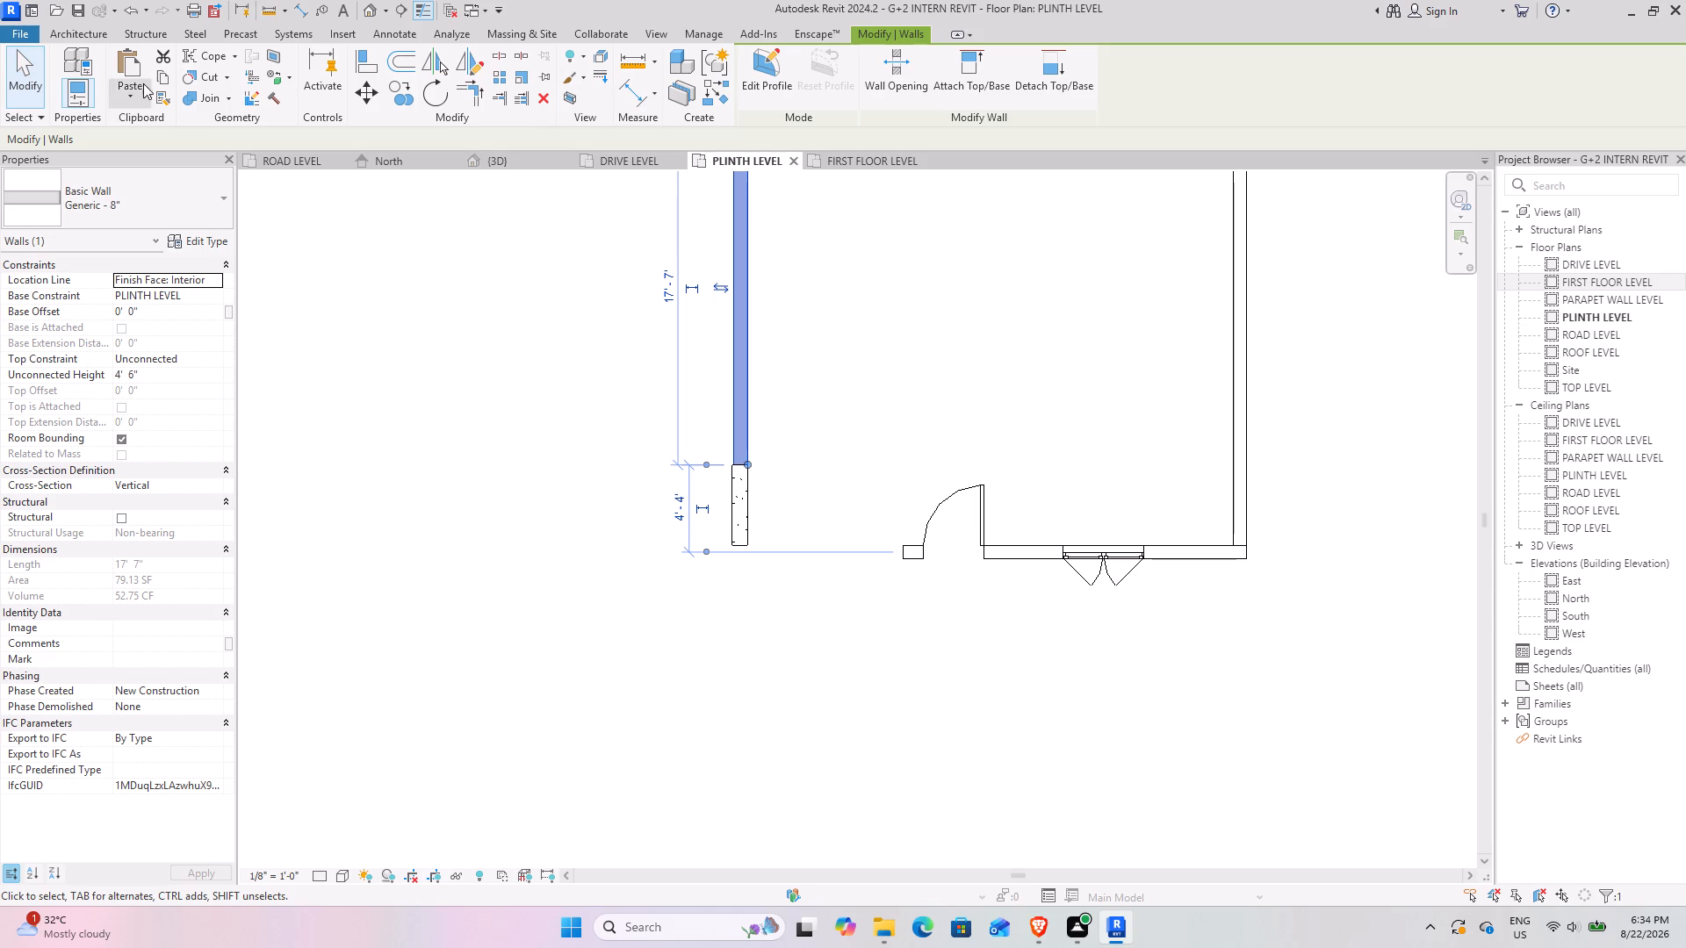
{"action": "left_click", "coordinate": [706, 85]}
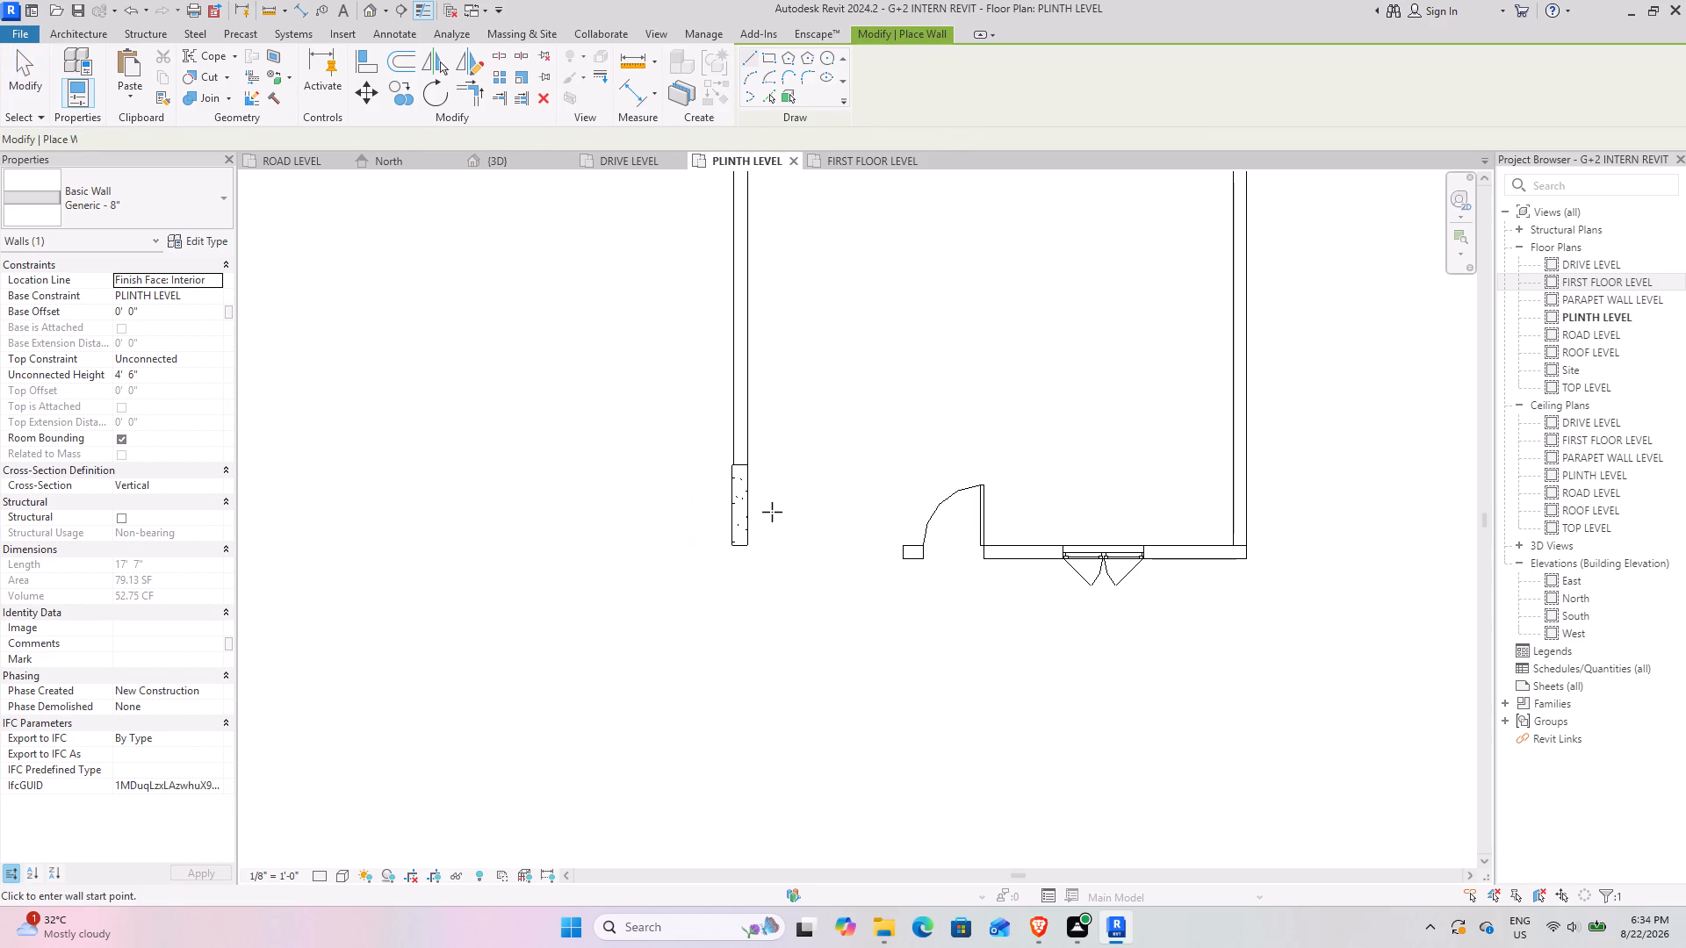
{"action": "left_click", "coordinate": [746, 464]}
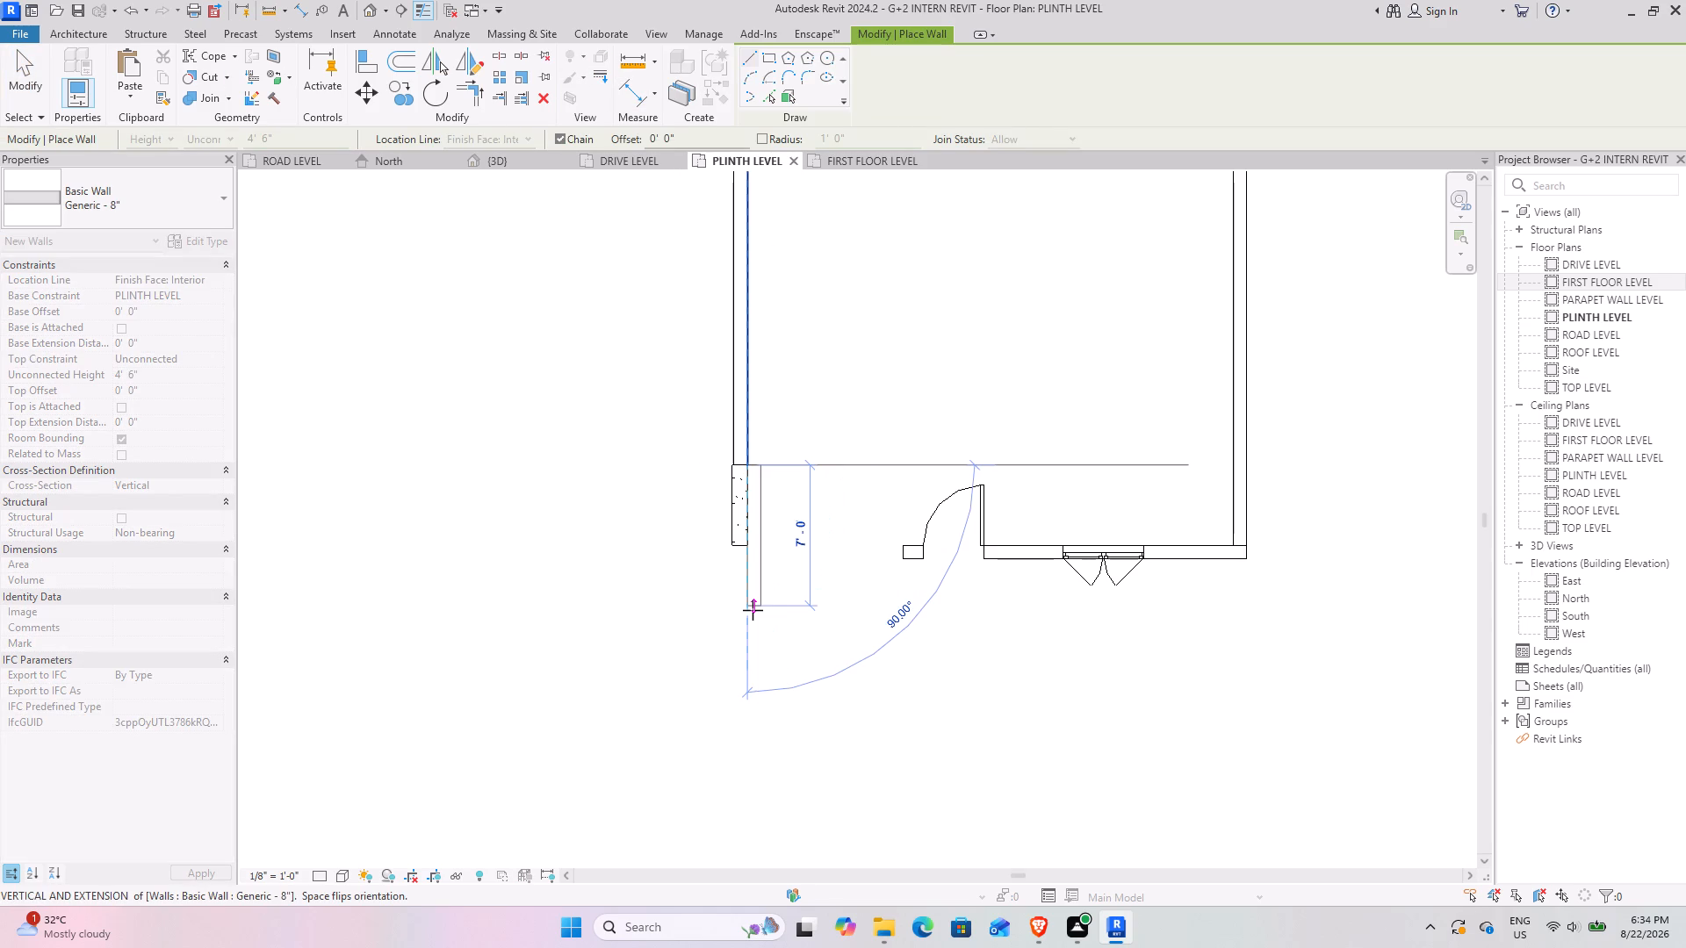
{"action": "key", "text": "space"}
{"action": "scroll", "coordinate": [752, 769], "scroll_direction": "down", "scroll_amount": 3}
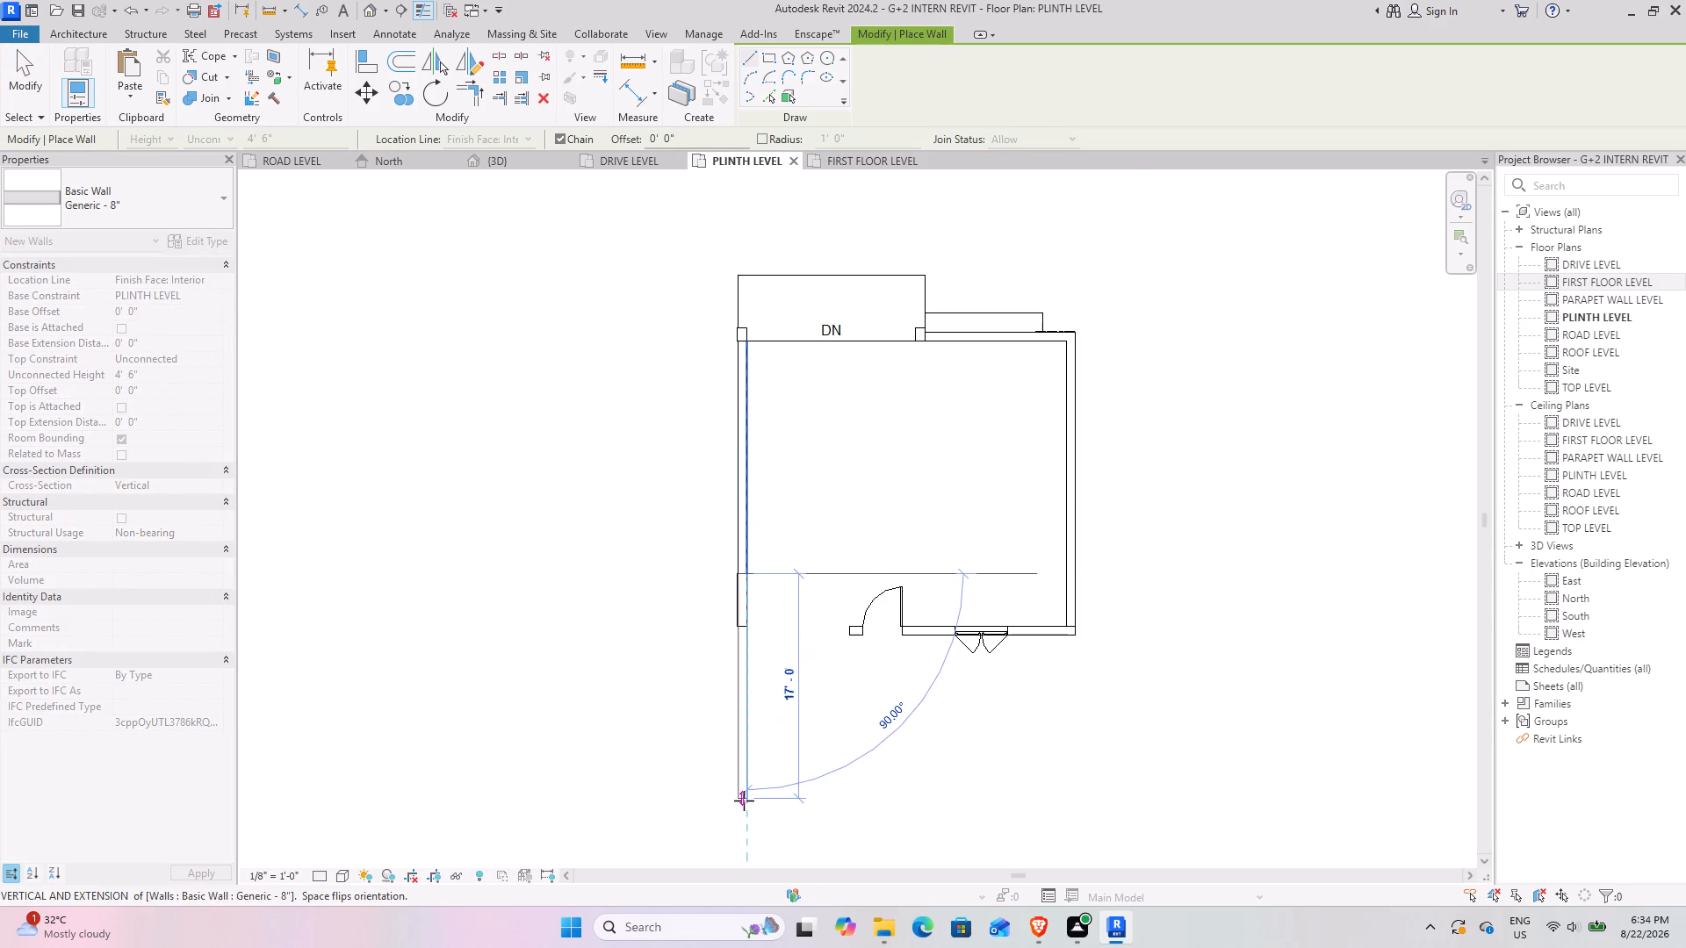
{"action": "middle_click_drag", "start_coordinate": [738, 799], "coordinate": [737, 549]}
{"action": "scroll", "coordinate": [743, 363], "scroll_direction": "up", "scroll_amount": 3}
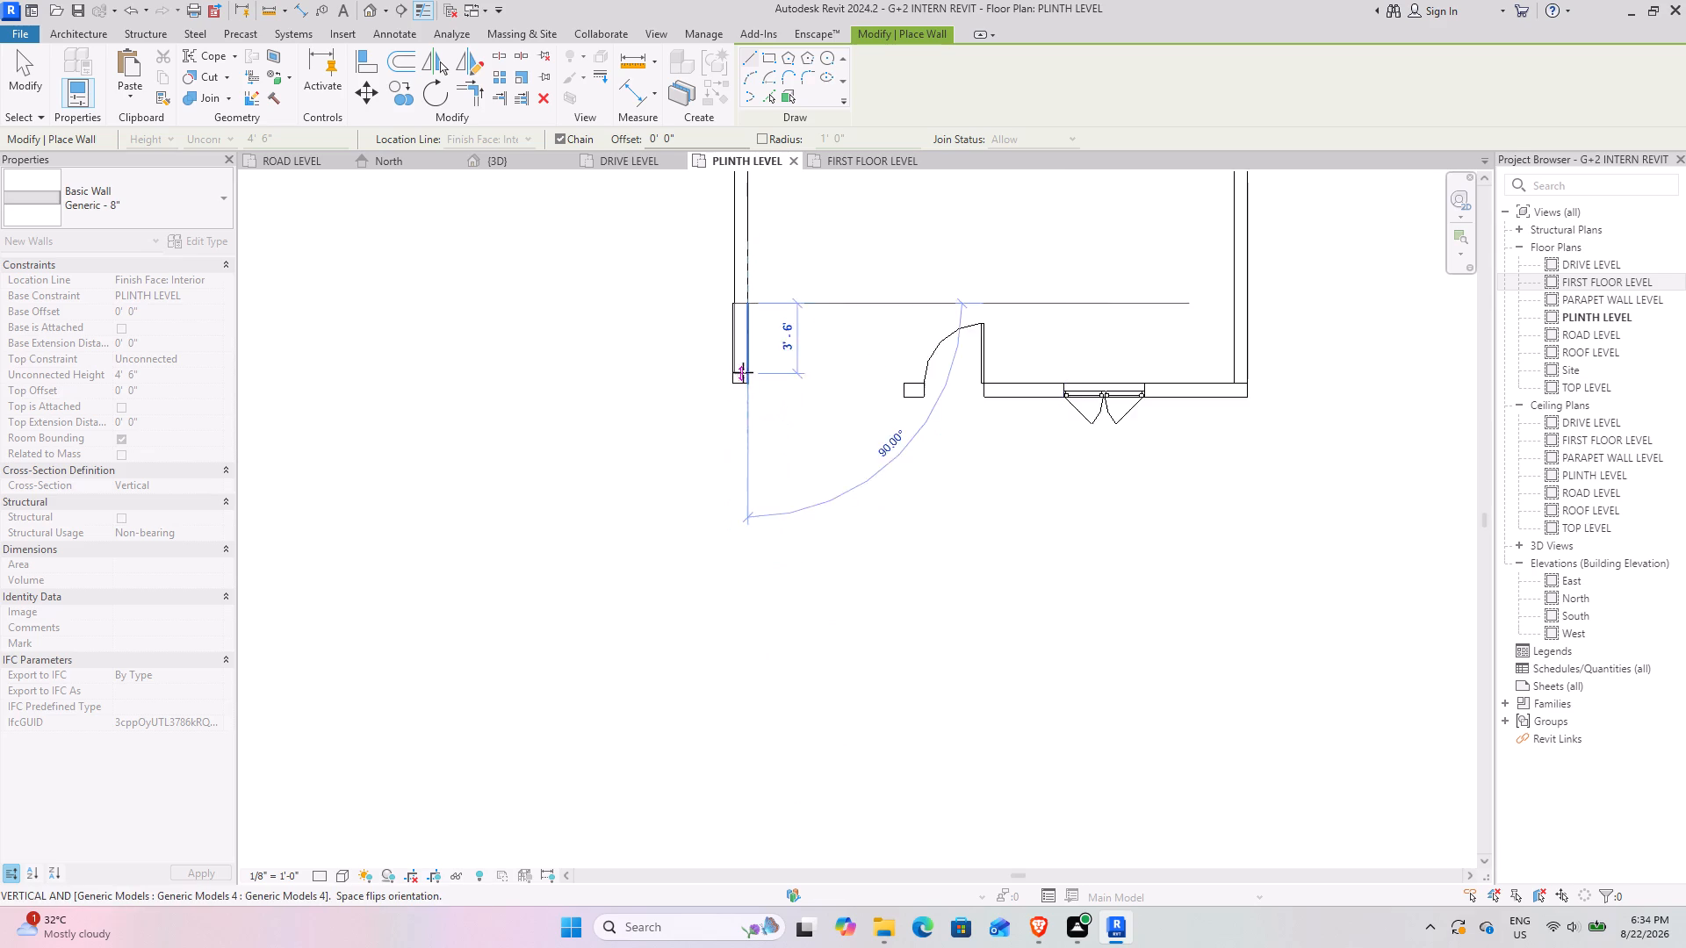
{"action": "scroll", "coordinate": [743, 372], "scroll_direction": "up", "scroll_amount": 3}
{"action": "left_click", "coordinate": [757, 386]}
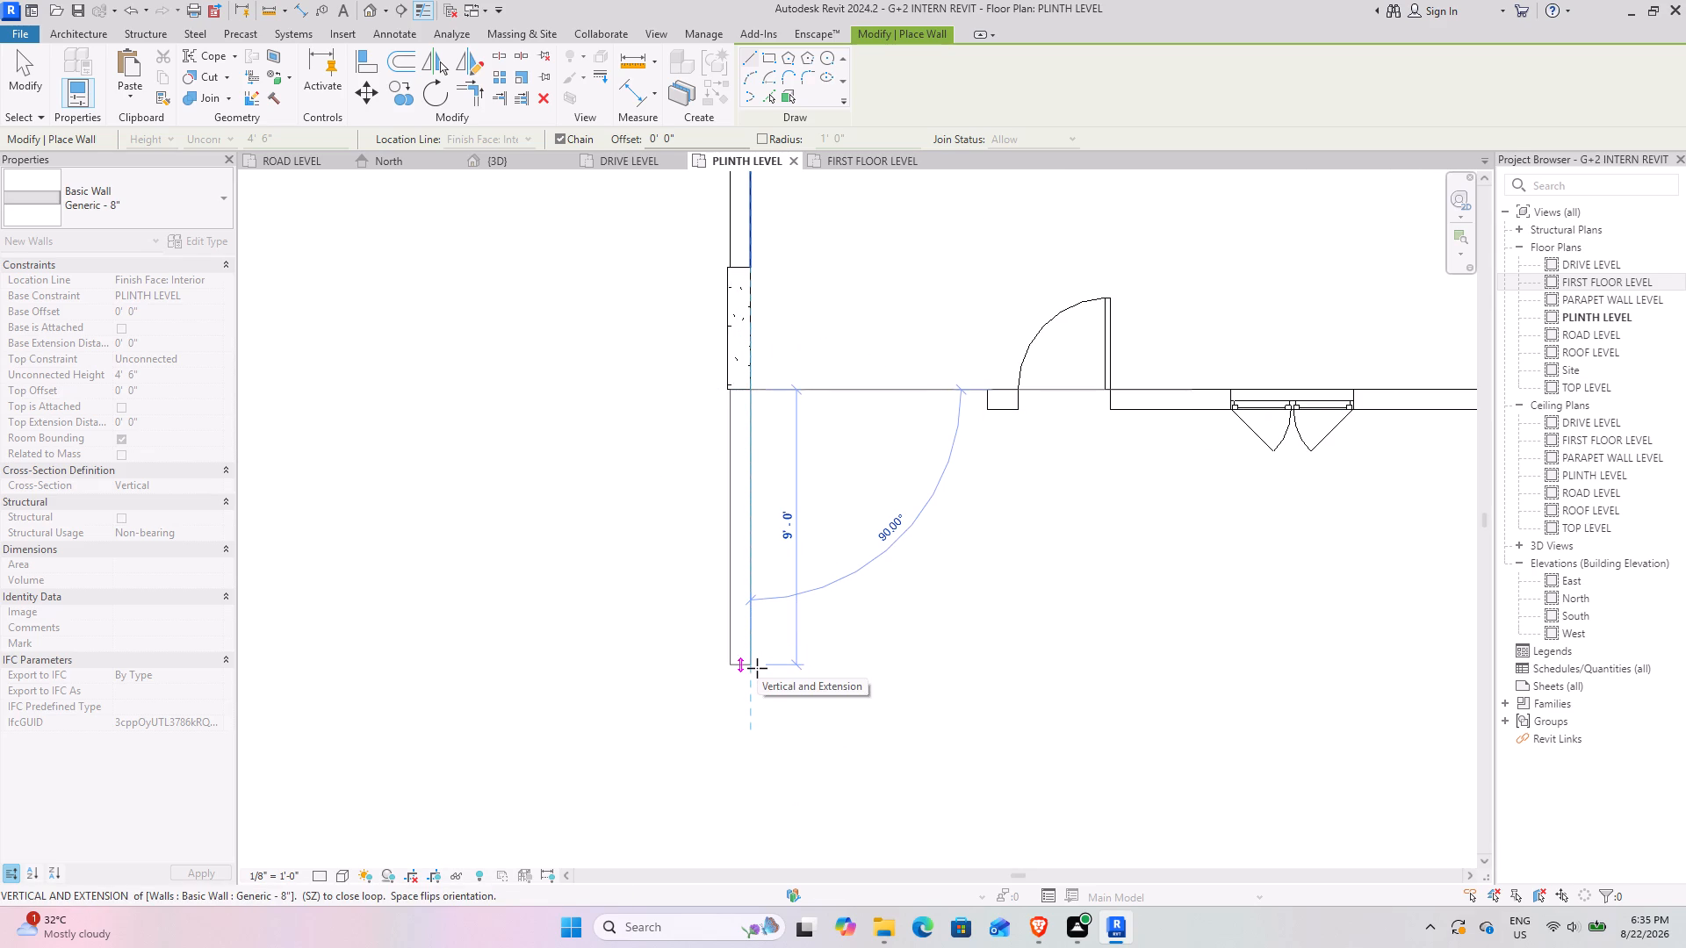
Extend the compound wall in the same line by another 18' 1.5" beyond the concrete frame leg, alongside the house.
{"action": "type", "text": "18"}
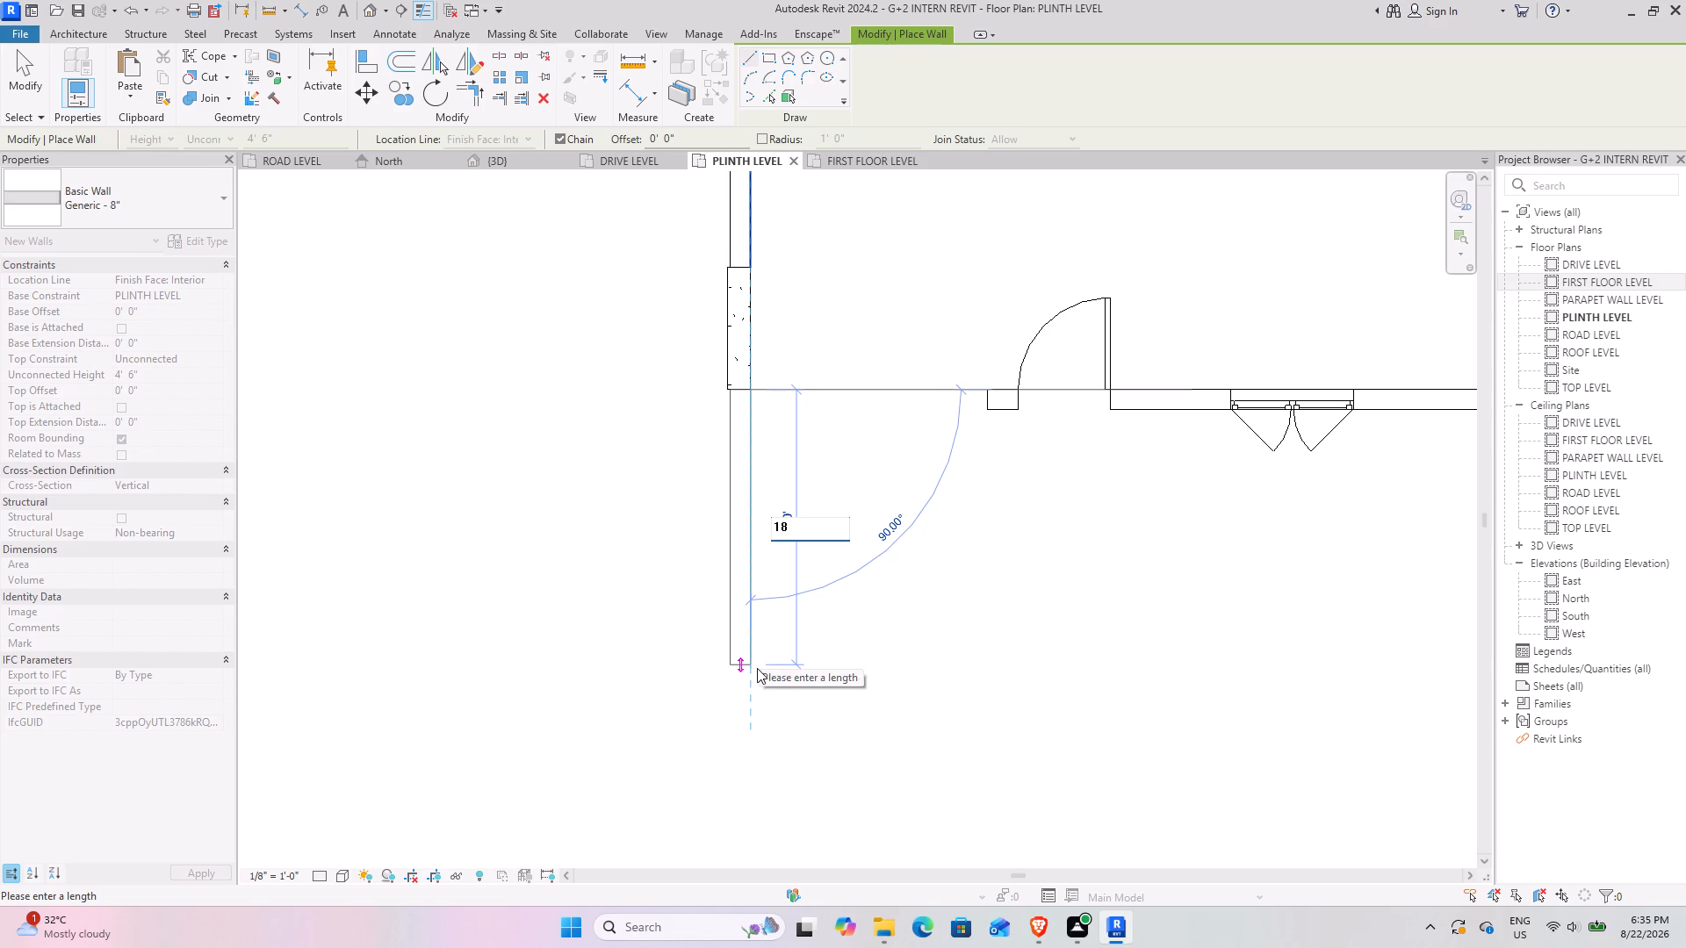
{"action": "key", "text": "apostrophe"}
{"action": "key", "text": "1"}
{"action": "type", "text": ".5\""}
{"action": "key", "text": "Return"}
{"action": "scroll", "coordinate": [816, 690], "scroll_direction": "down", "scroll_amount": 3}
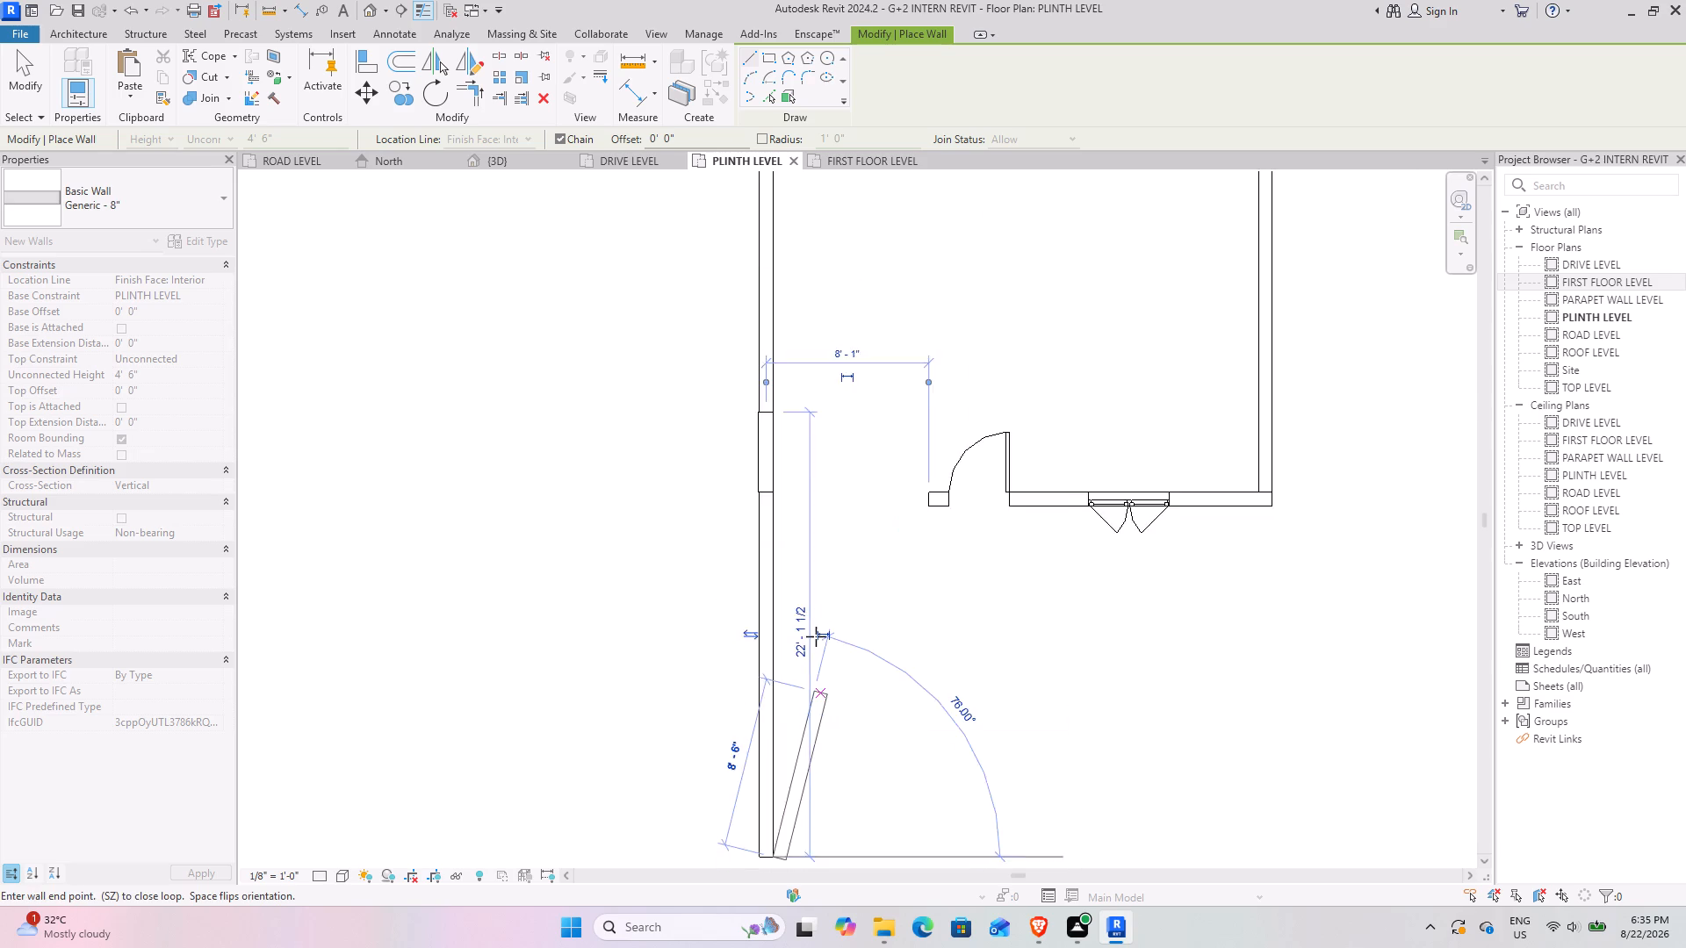
{"action": "scroll", "coordinate": [816, 636], "scroll_direction": "down", "scroll_amount": 3}
{"action": "left_click", "coordinate": [39, 85]}
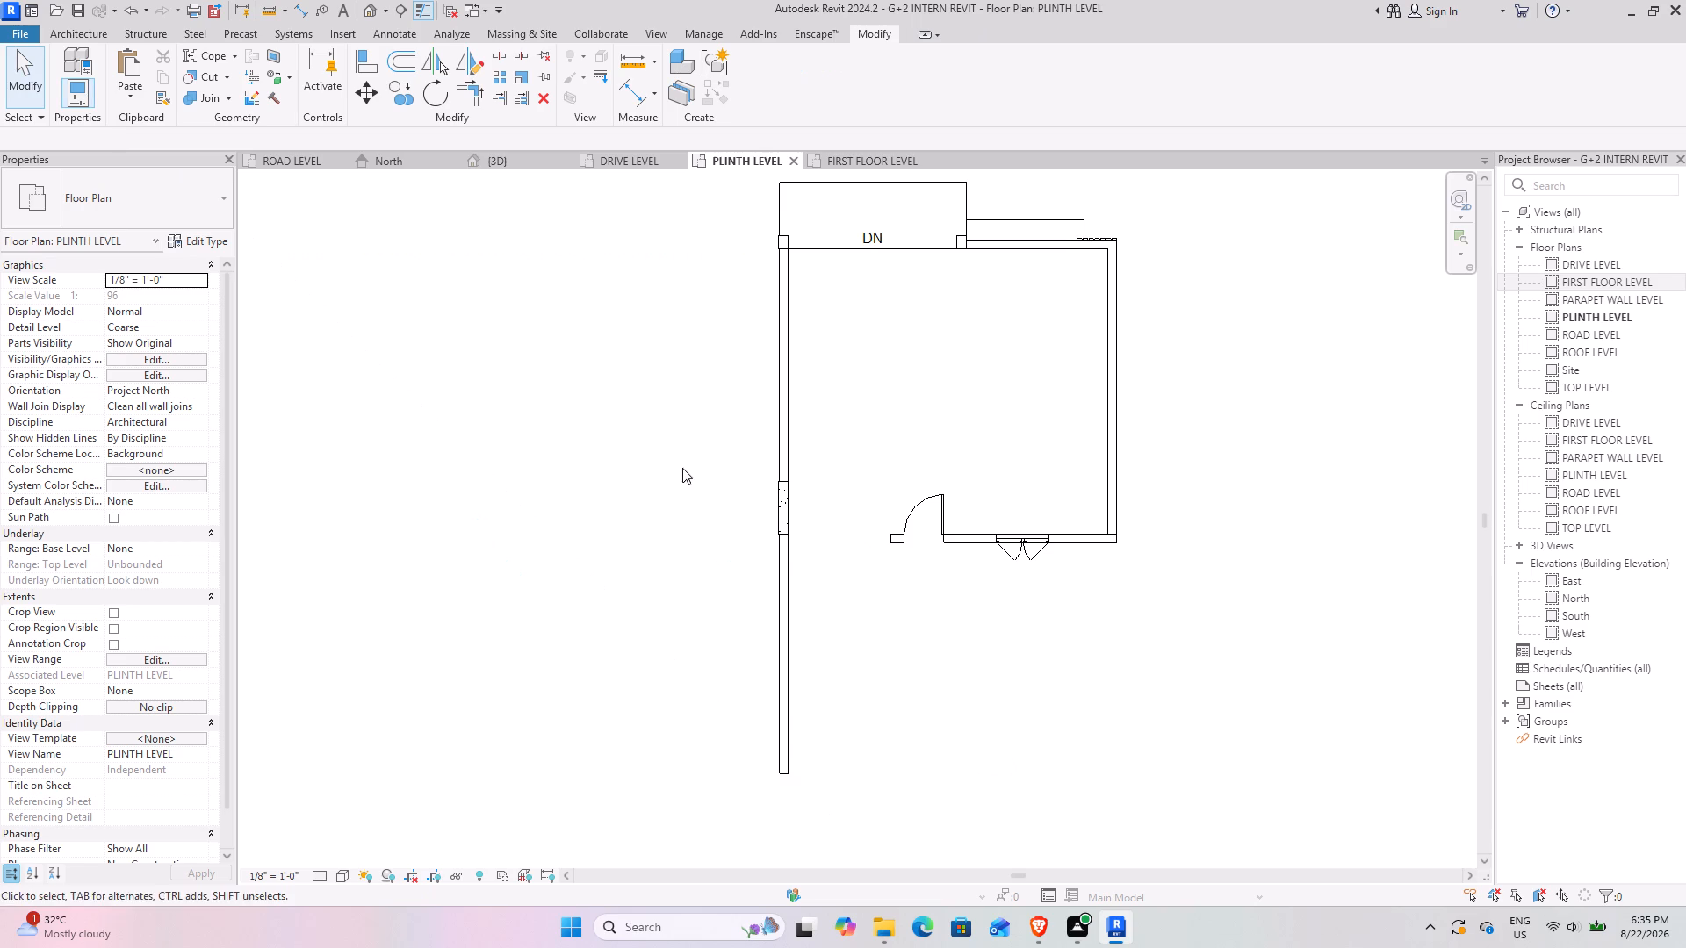
Inspect the extended side compound wall in 3D, especially where it passes under the white facade frame.
{"action": "left_click", "coordinate": [515, 168]}
{"action": "middle_click_drag", "start_coordinate": [874, 684], "coordinate": [909, 686], "text": "shift"}
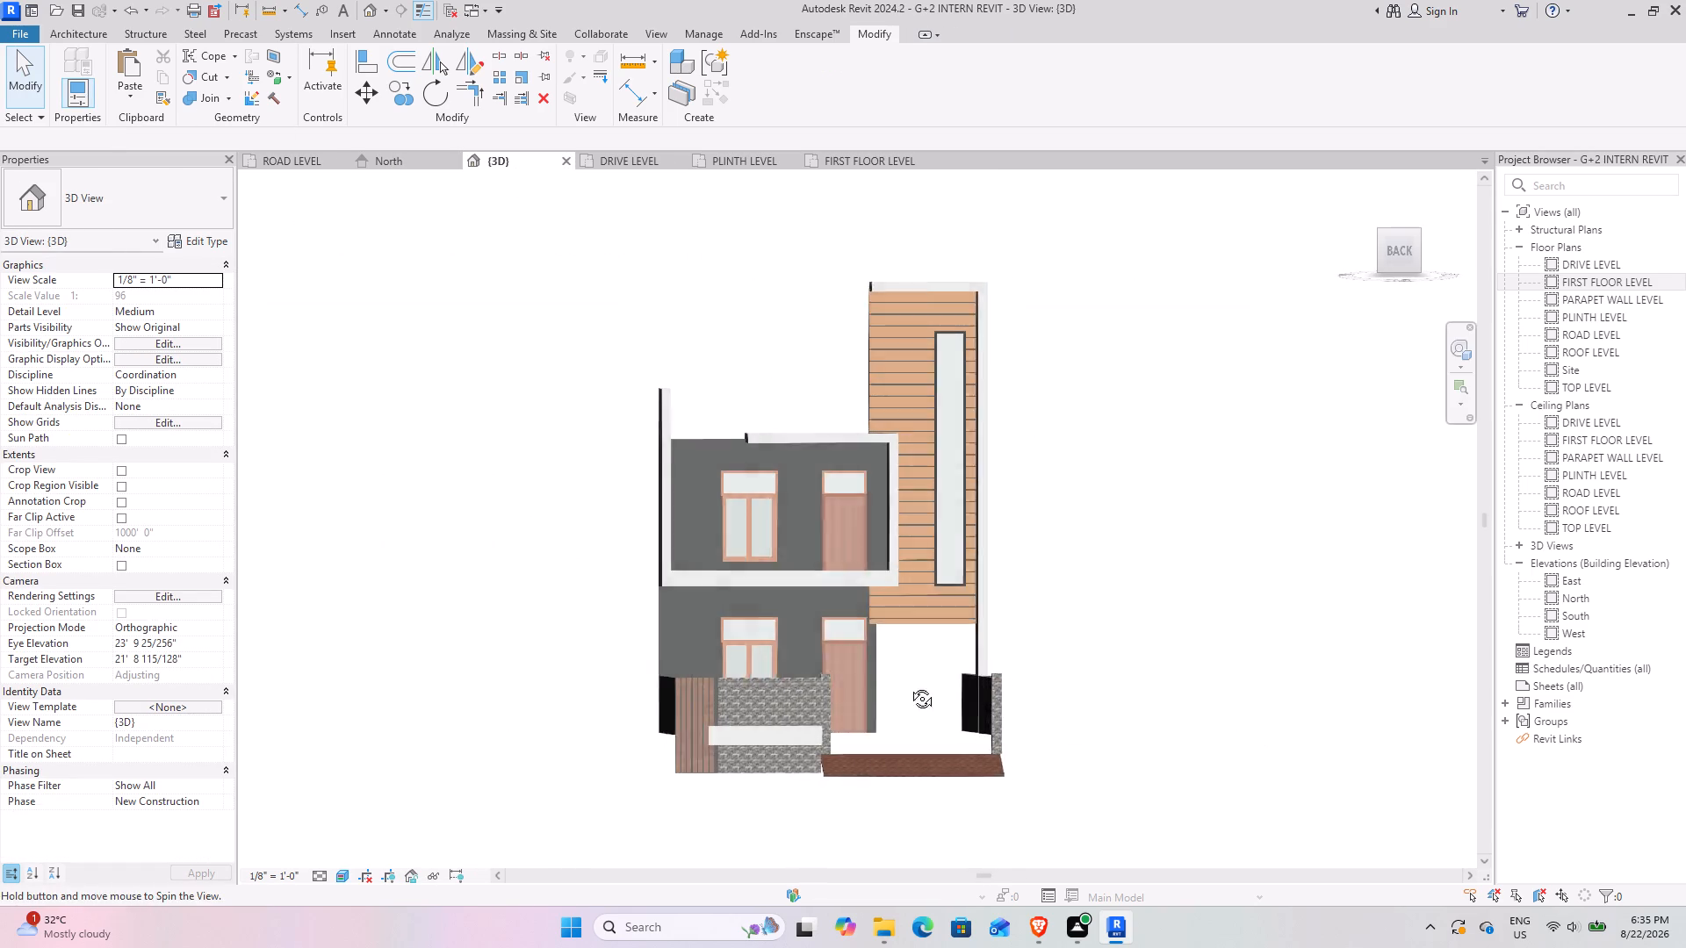
{"action": "middle_click_drag", "start_coordinate": [909, 686], "coordinate": [911, 686], "text": "shift"}
{"action": "middle_click_drag", "start_coordinate": [875, 664], "coordinate": [773, 700], "text": "shift"}
{"action": "scroll", "coordinate": [1106, 666], "scroll_direction": "up", "scroll_amount": 3}
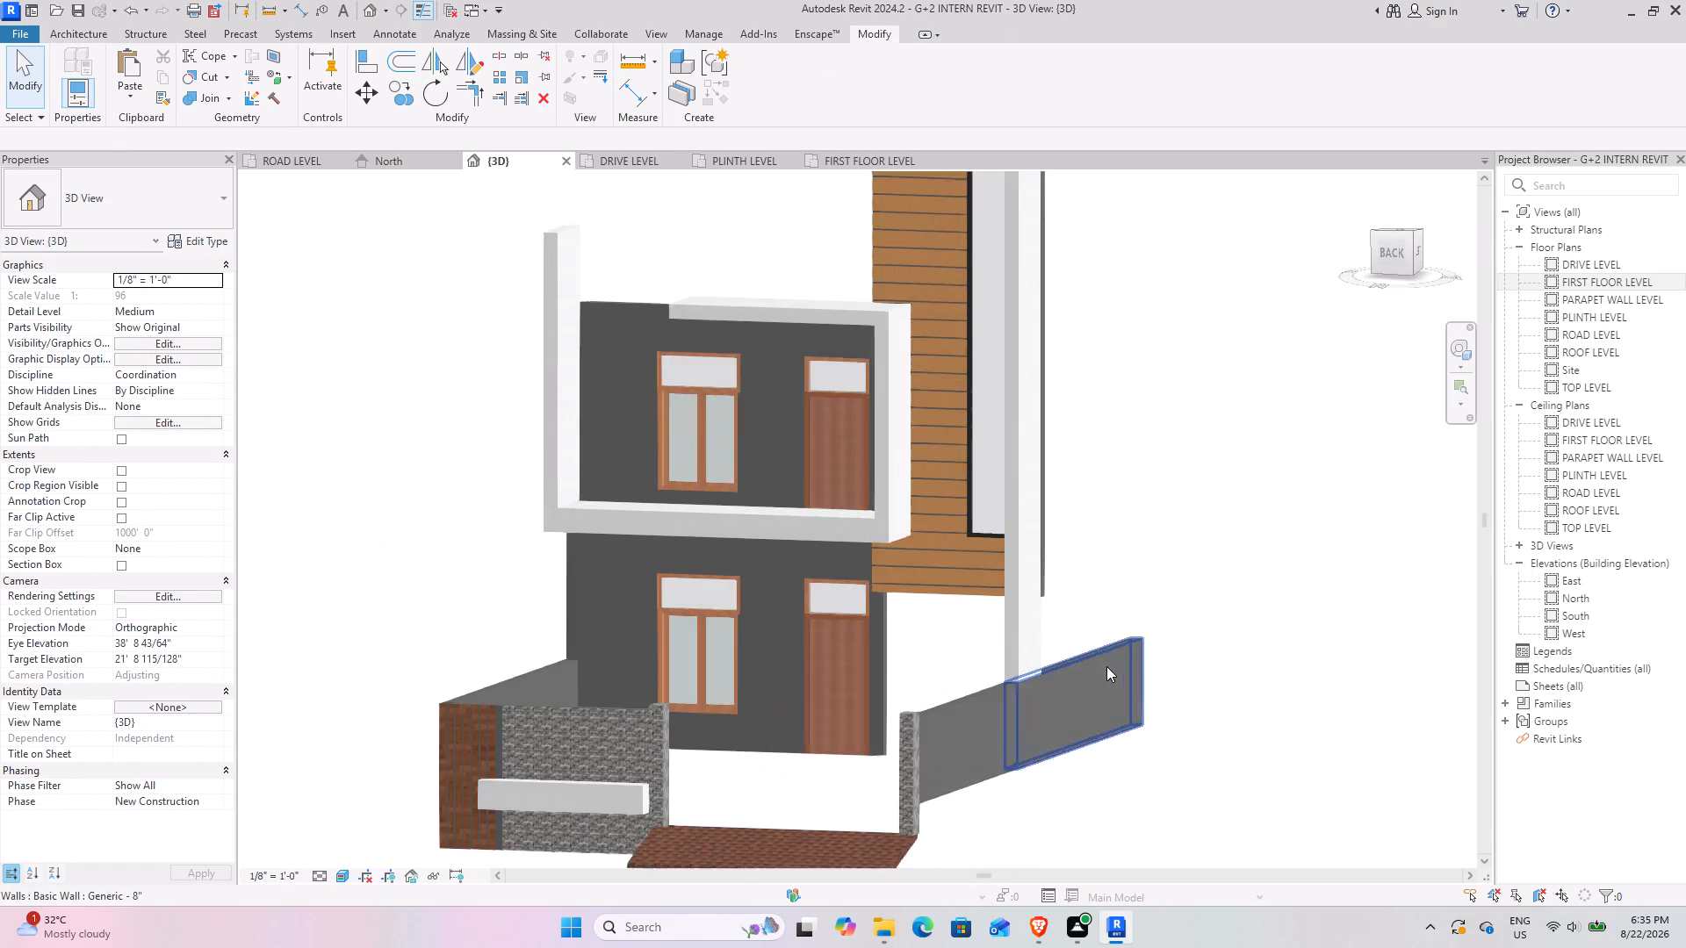
{"action": "scroll", "coordinate": [1101, 674], "scroll_direction": "up", "scroll_amount": 4}
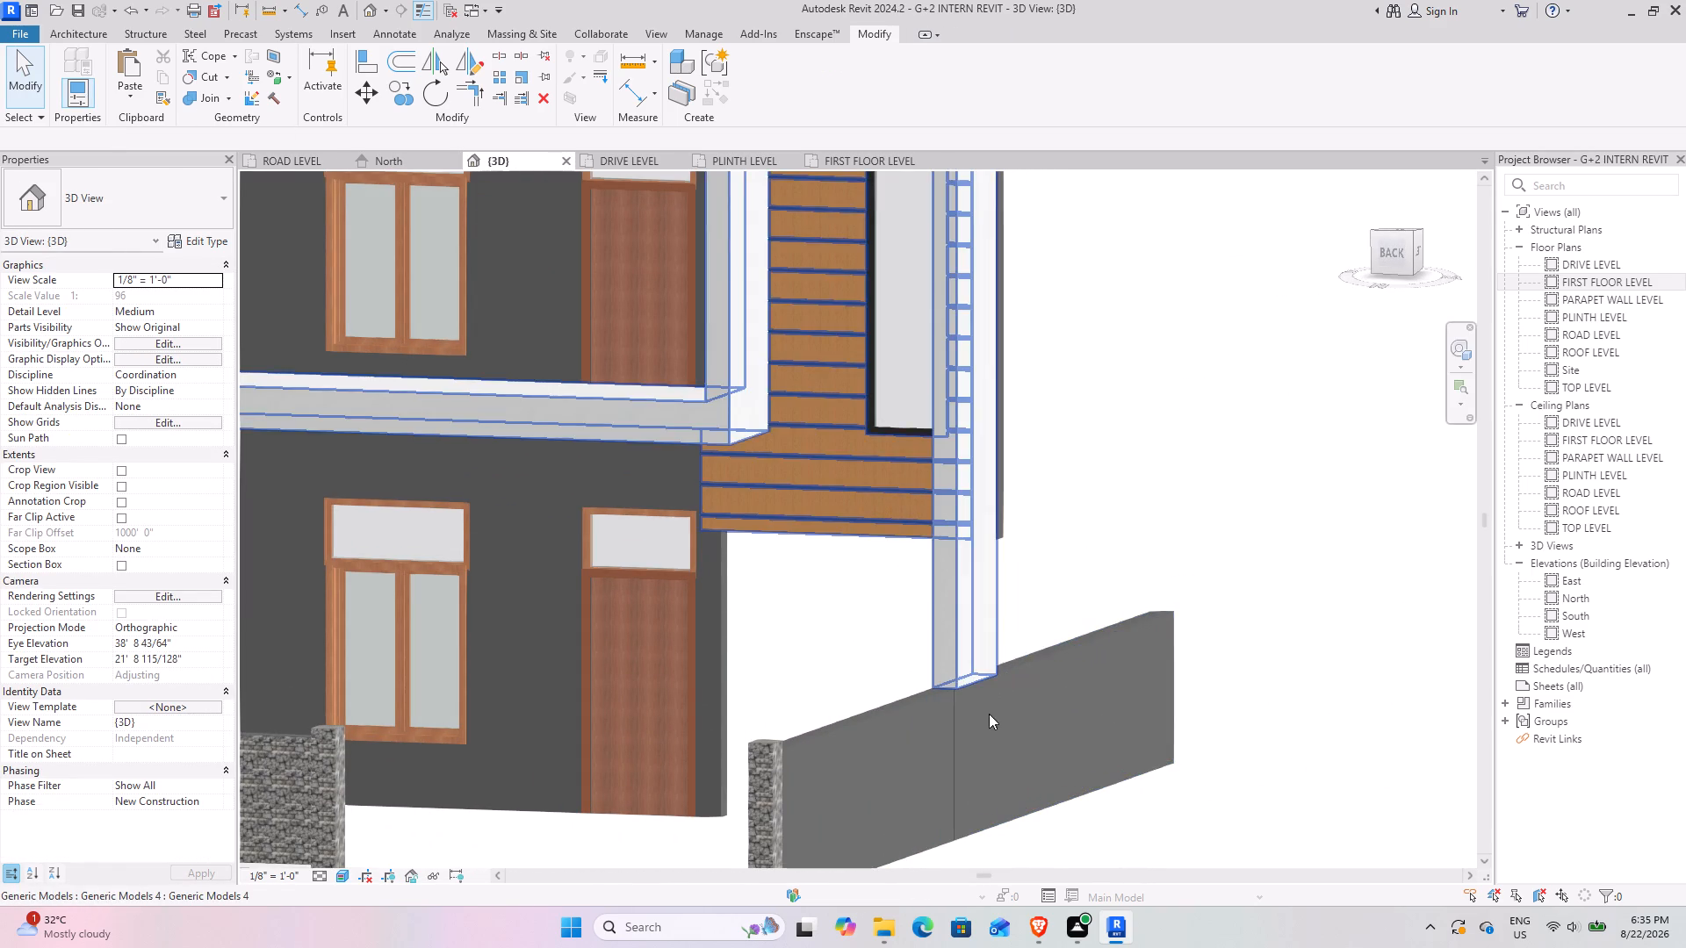
Examine the front elevation in 3D from several angles, comparing the gate, entrance, frame leg and side compound wall.
{"action": "scroll", "coordinate": [987, 719], "scroll_direction": "down", "scroll_amount": 6}
{"action": "middle_click_drag", "start_coordinate": [903, 713], "coordinate": [1005, 628], "text": "shift"}
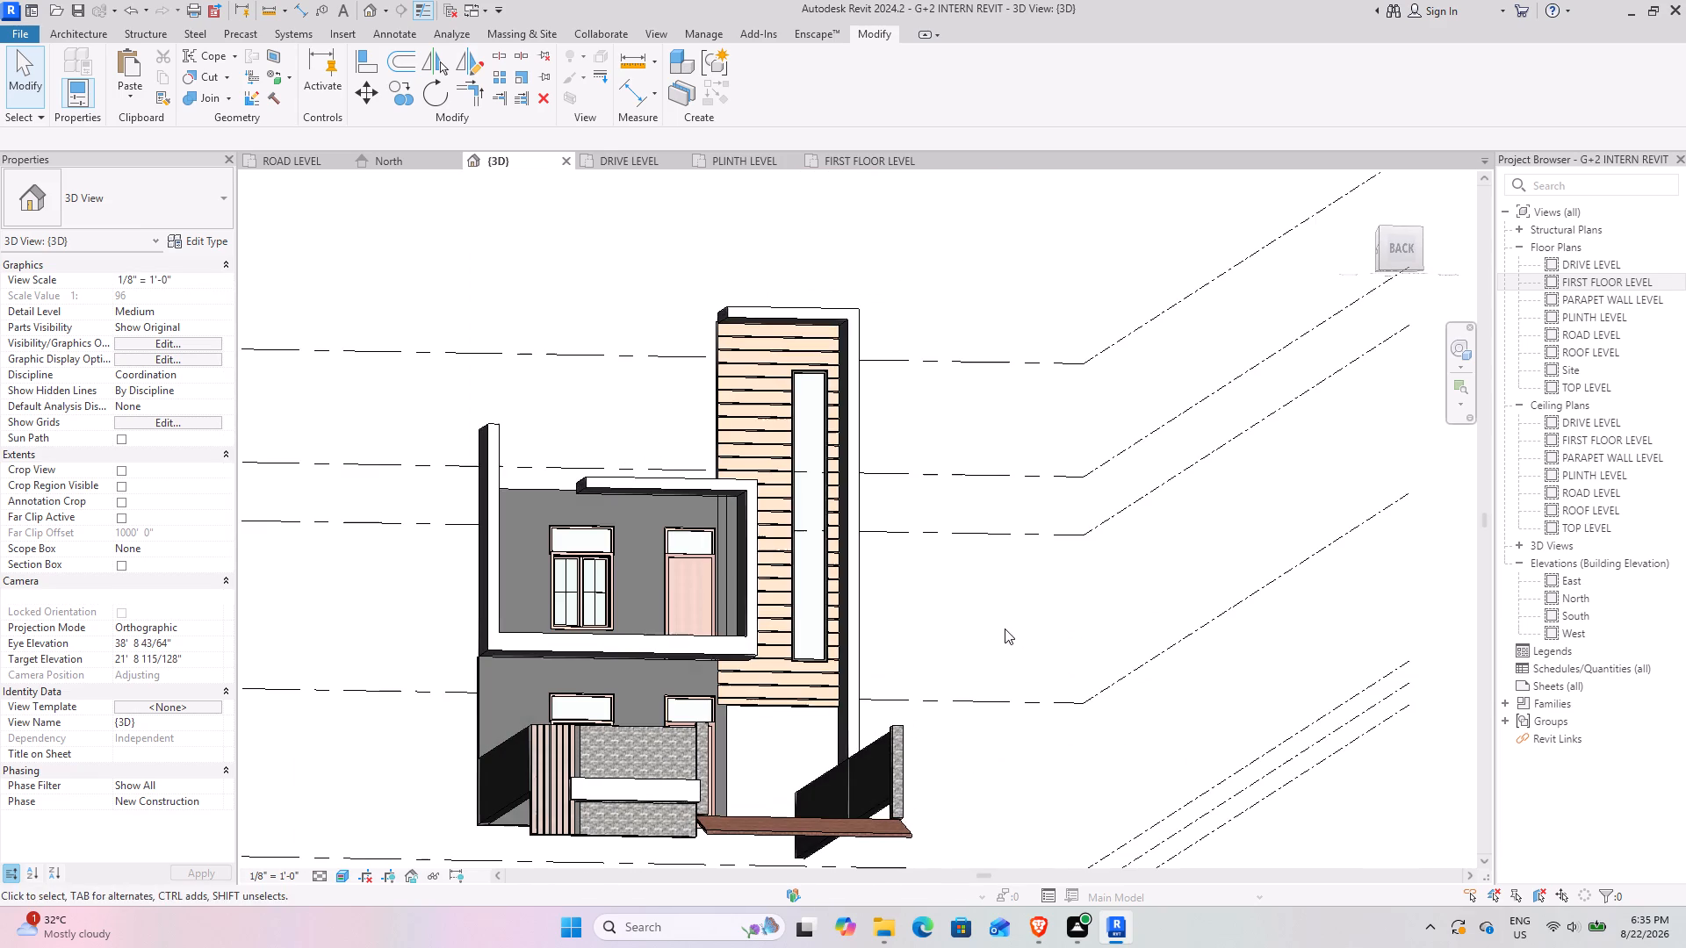
{"action": "scroll", "coordinate": [678, 778], "scroll_direction": "up", "scroll_amount": 7}
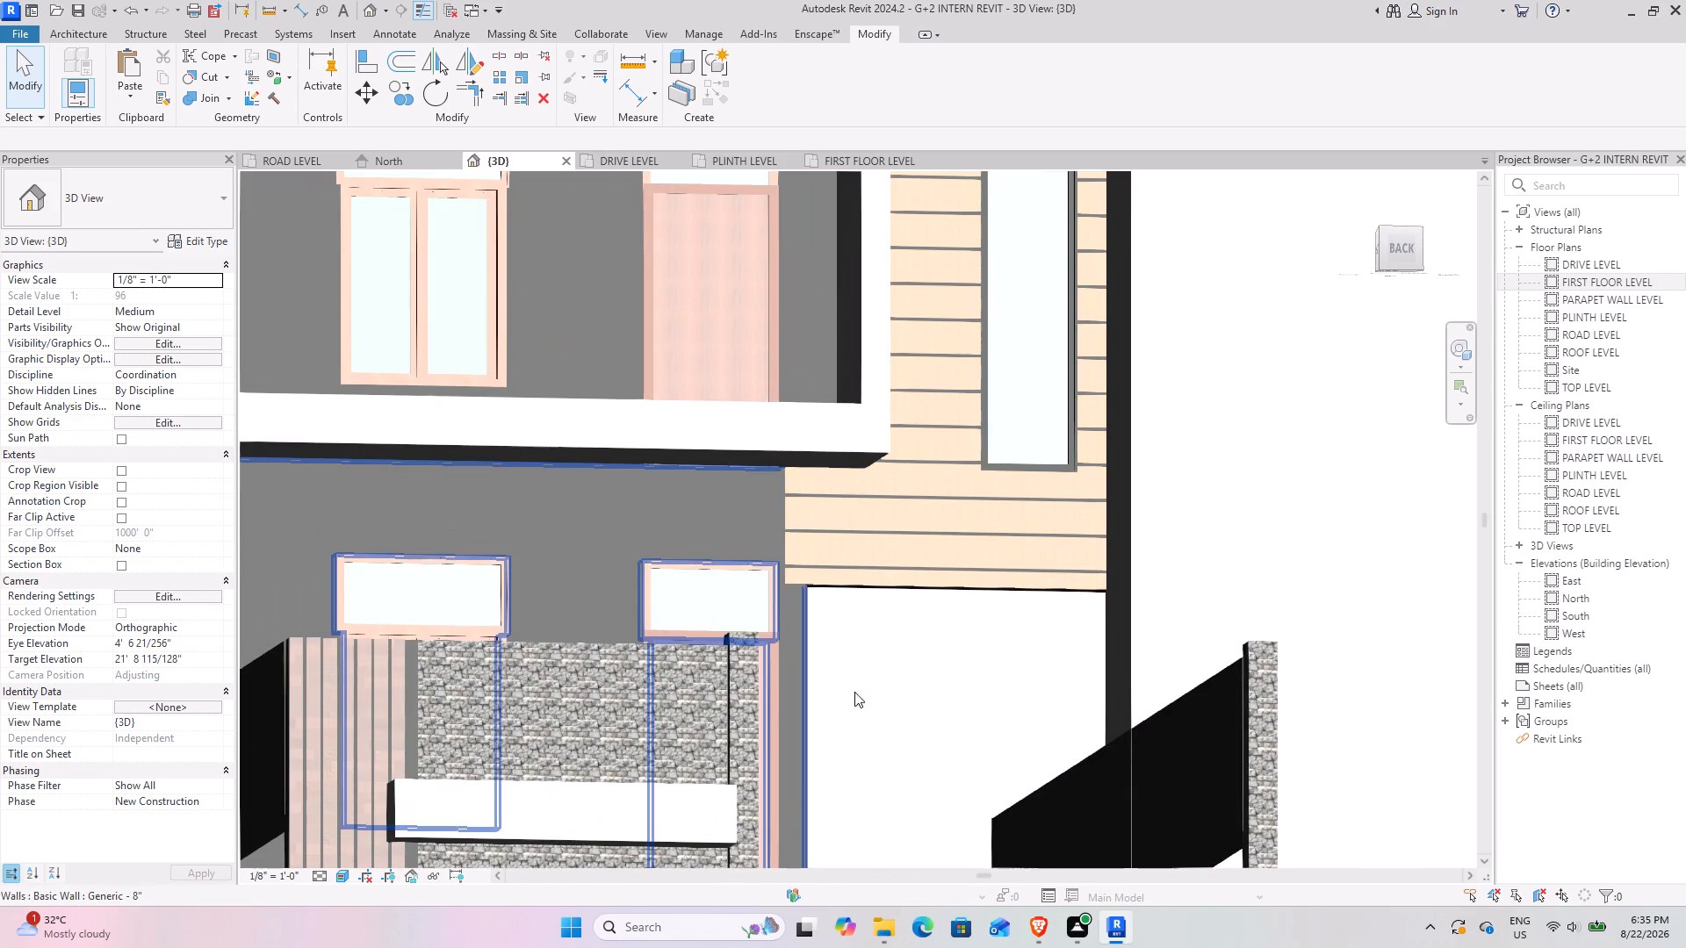
{"action": "scroll", "coordinate": [910, 679], "scroll_direction": "down", "scroll_amount": 8}
{"action": "middle_click_drag", "start_coordinate": [759, 726], "coordinate": [623, 791], "text": "shift"}
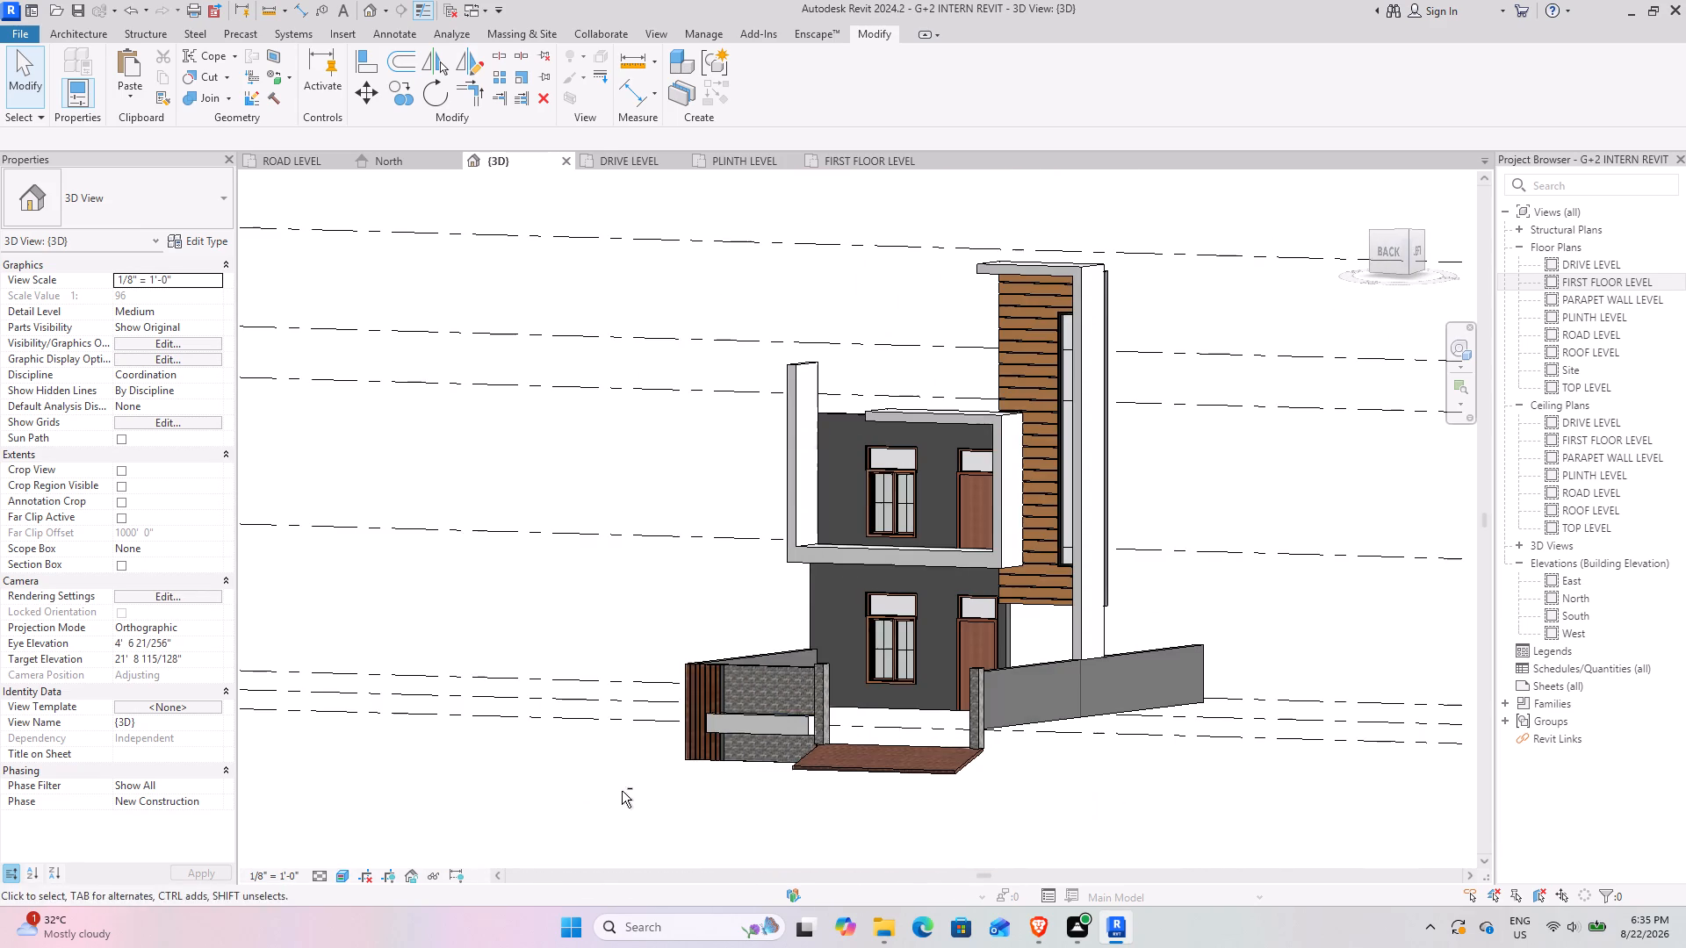
{"action": "scroll", "coordinate": [792, 657], "scroll_direction": "up", "scroll_amount": 8}
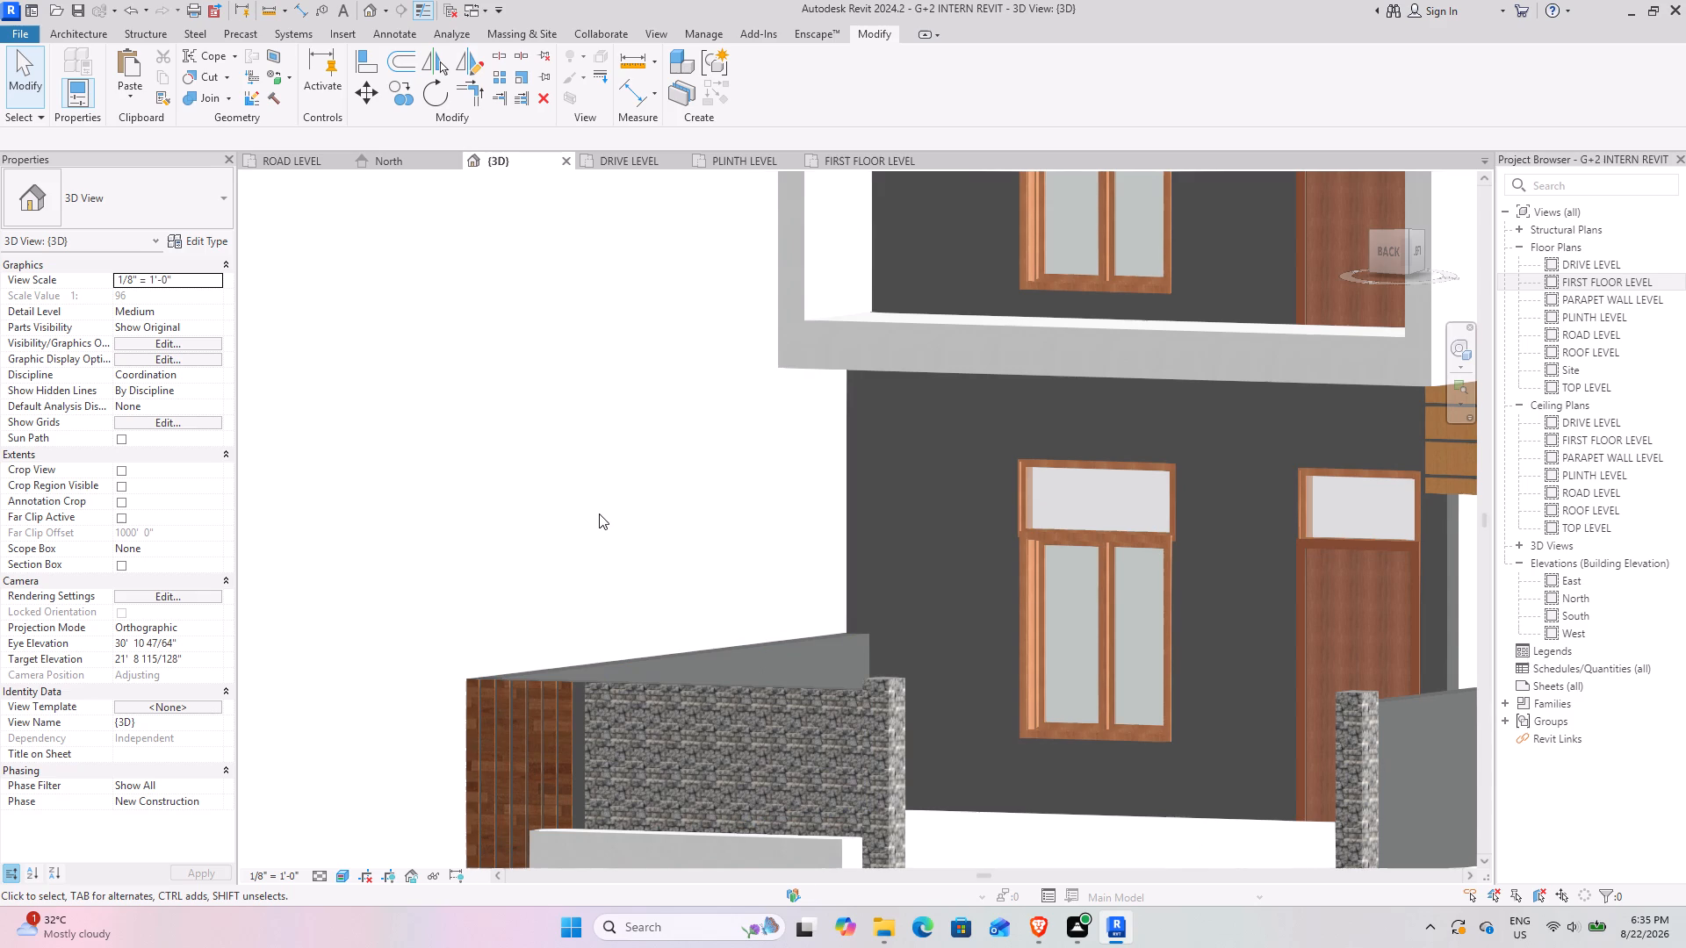
{"action": "scroll", "coordinate": [596, 647], "scroll_direction": "down", "scroll_amount": 2}
{"action": "middle_click_drag", "start_coordinate": [603, 672], "coordinate": [743, 541], "text": "shift"}
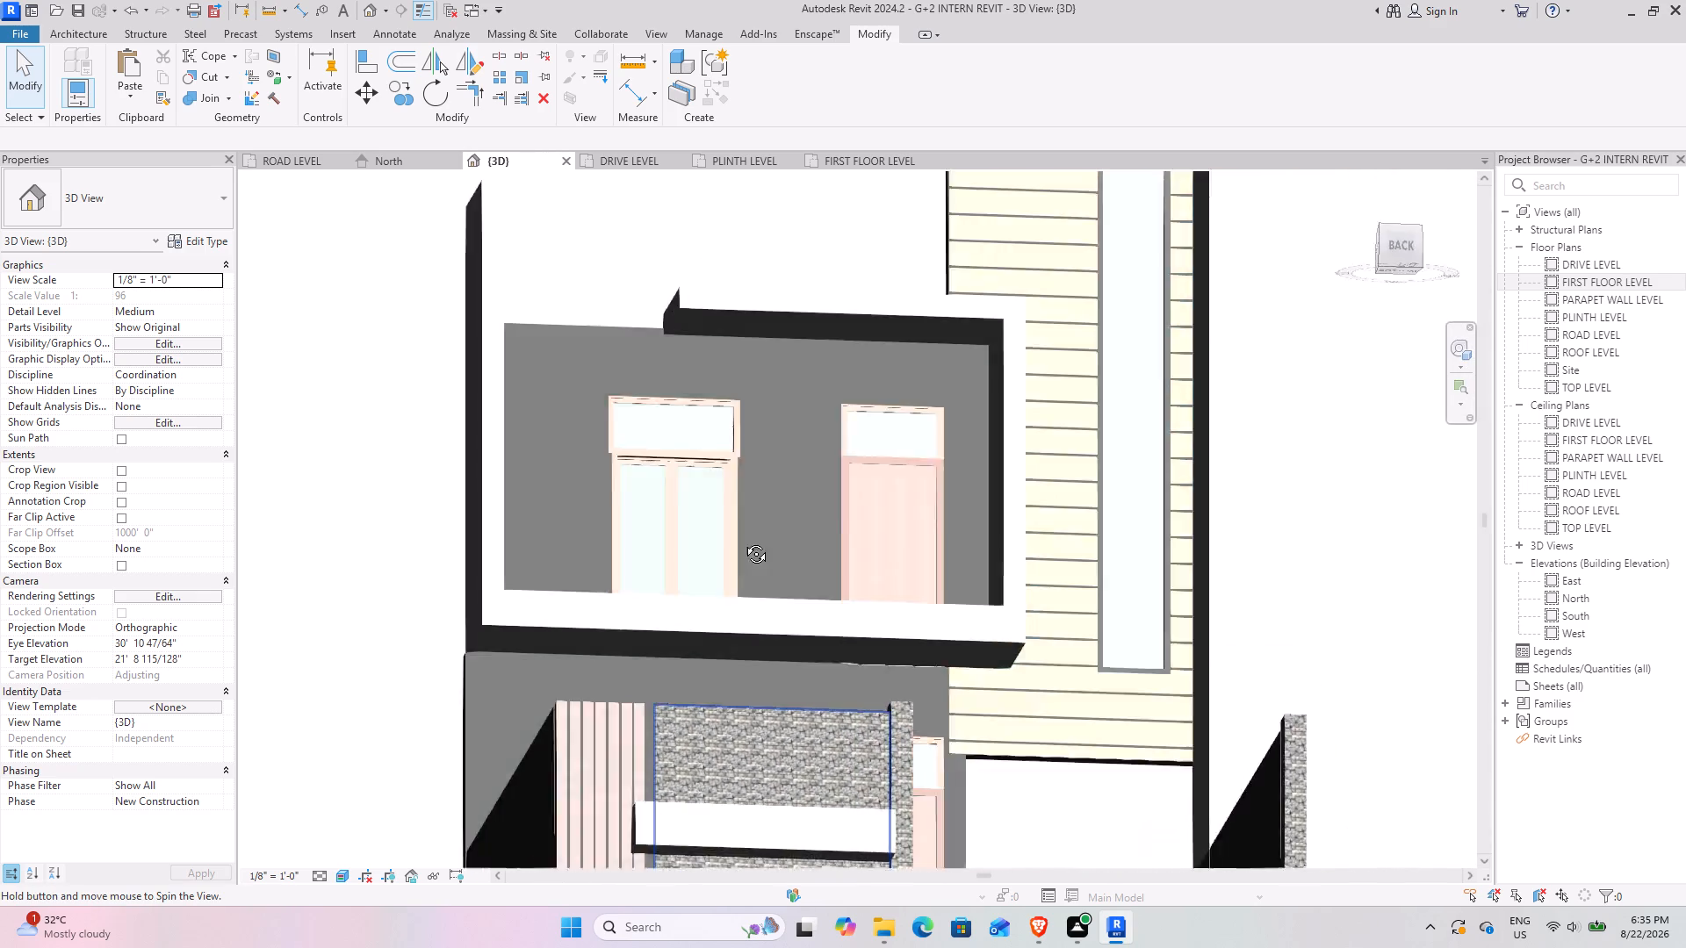
{"action": "middle_click_drag", "start_coordinate": [743, 541], "coordinate": [678, 722], "text": "shift"}
{"action": "scroll", "coordinate": [767, 629], "scroll_direction": "down", "scroll_amount": 5}
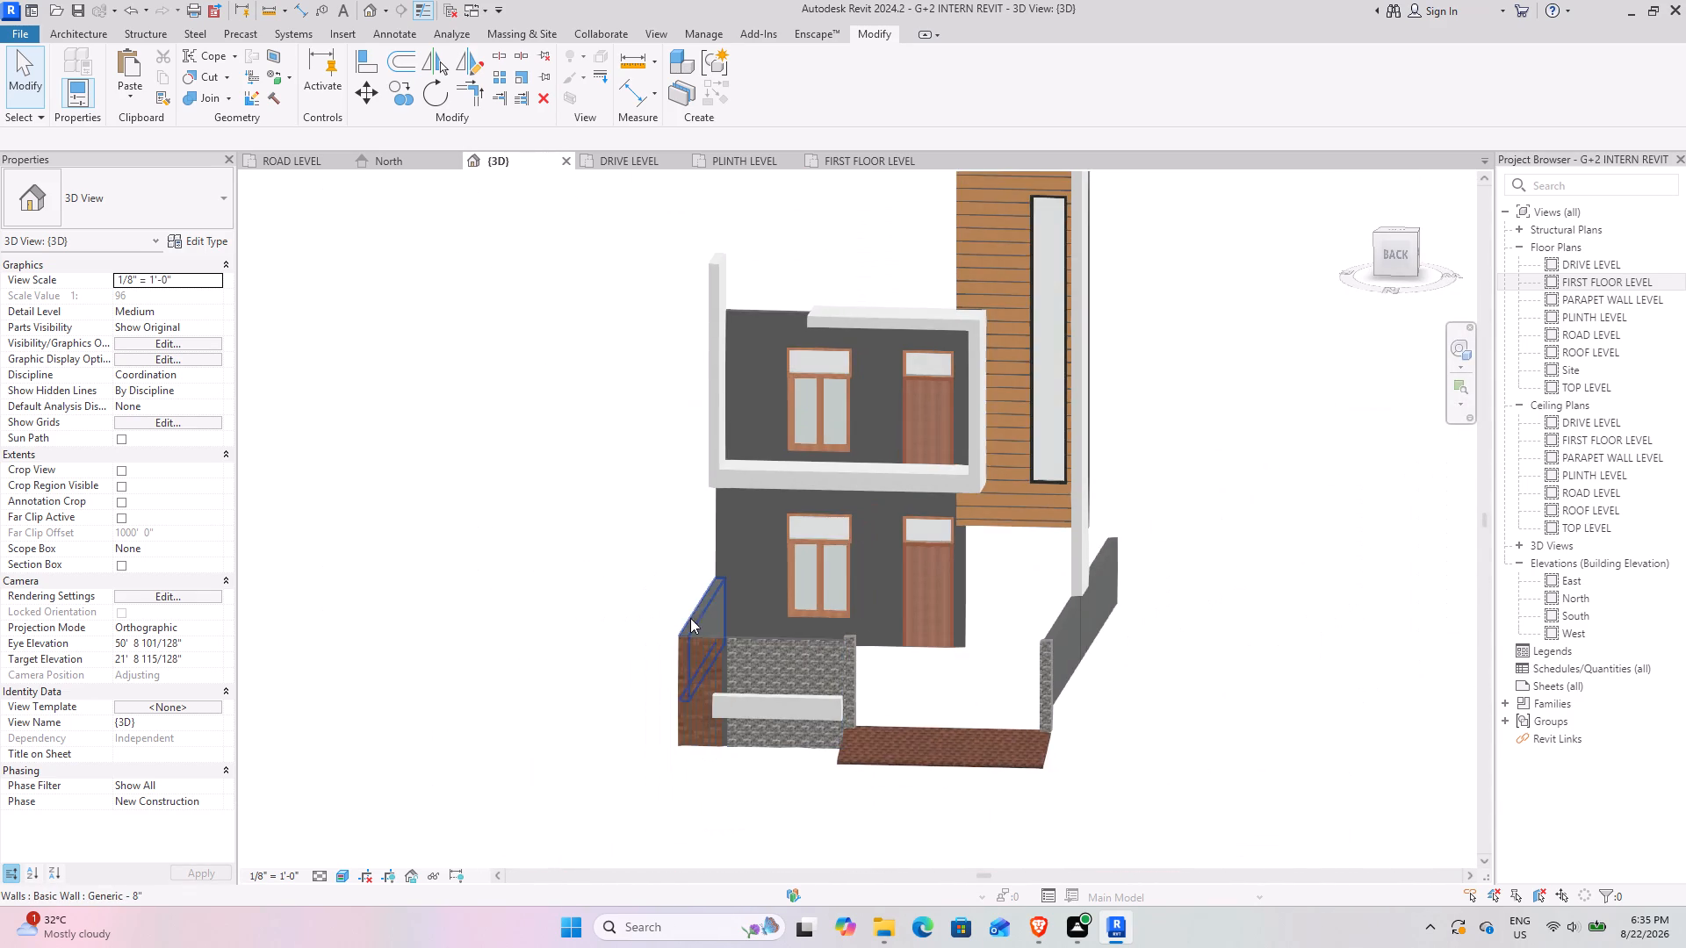
{"action": "middle_click_drag", "start_coordinate": [737, 555], "coordinate": [823, 396], "text": "shift"}
{"action": "middle_click_drag", "start_coordinate": [891, 681], "coordinate": [773, 825], "text": "shift"}
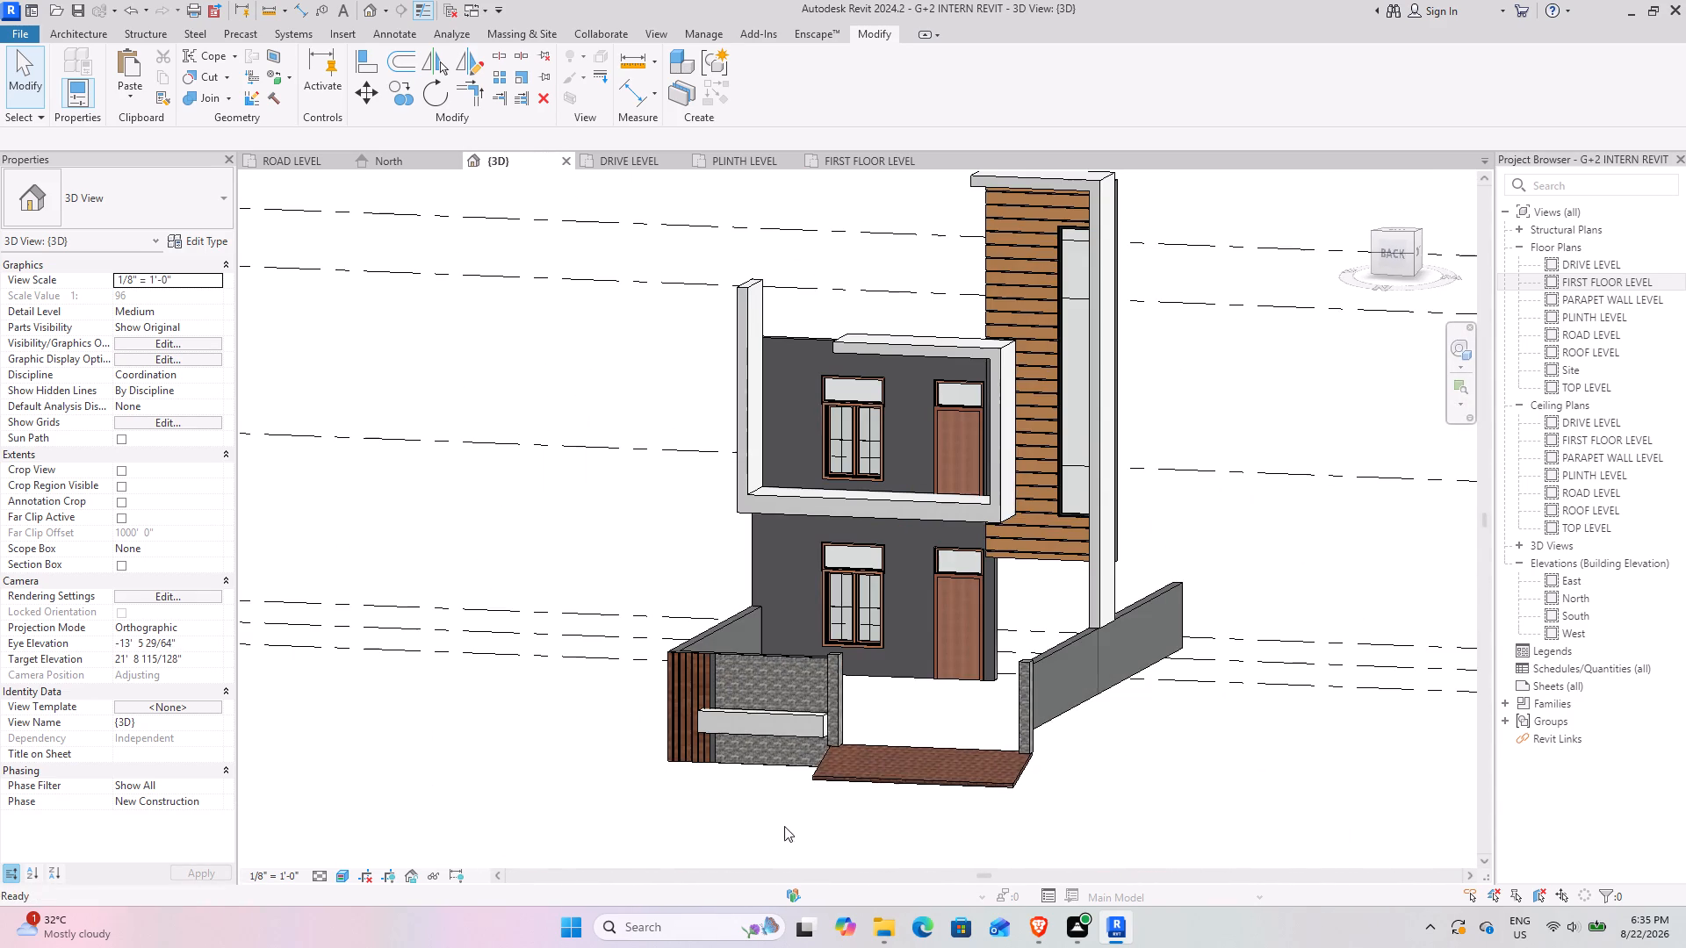
{"action": "scroll", "coordinate": [1092, 591], "scroll_direction": "up", "scroll_amount": 3}
{"action": "scroll", "coordinate": [1141, 656], "scroll_direction": "up", "scroll_amount": 4}
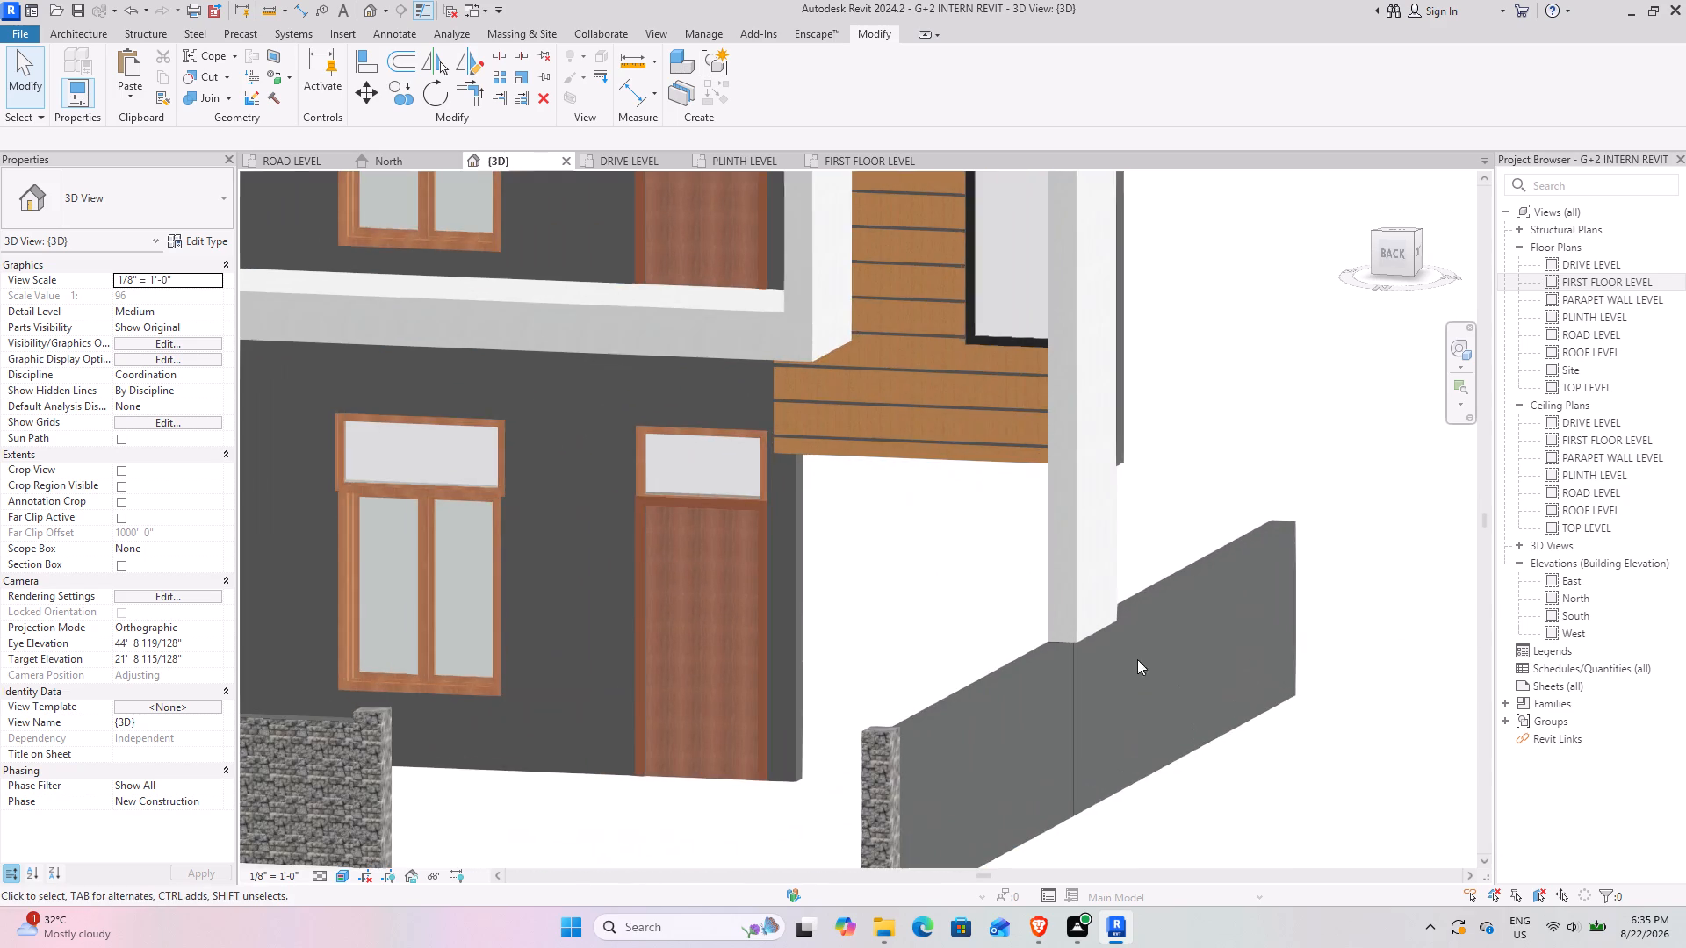
Inspect both side compound walls, the gate opening and the ramp in 3D to see where the enclosure remains open.
{"action": "middle_click_drag", "start_coordinate": [1156, 737], "coordinate": [1058, 716], "text": "shift"}
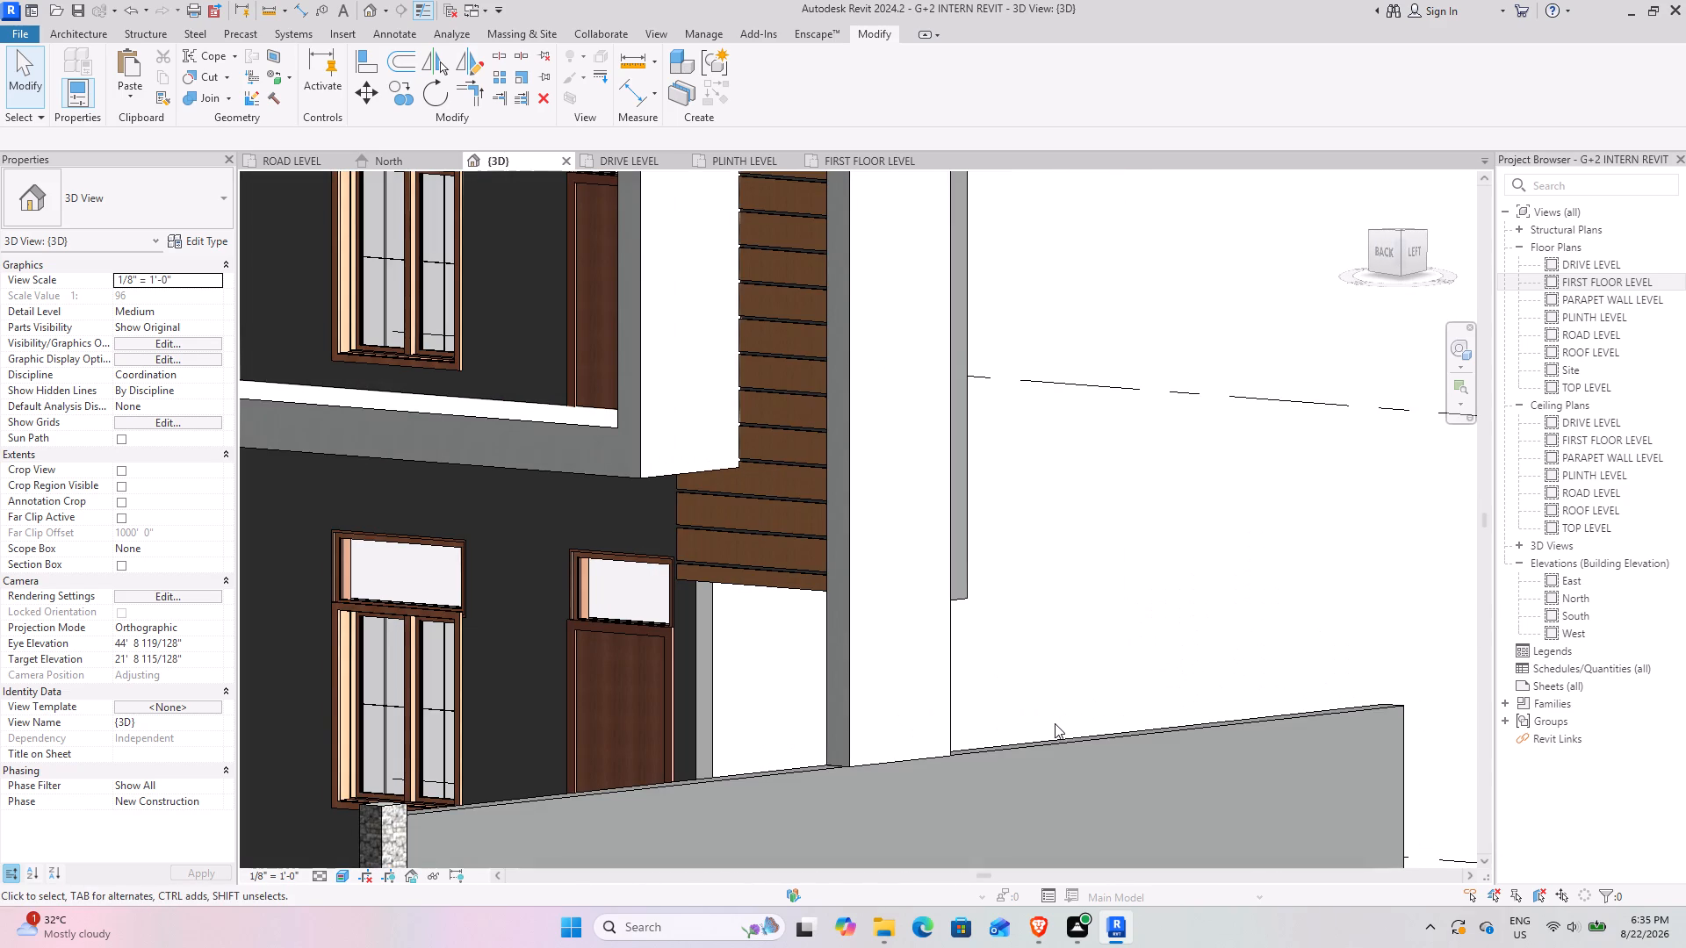
{"action": "scroll", "coordinate": [877, 758], "scroll_direction": "down", "scroll_amount": 4}
{"action": "middle_click_drag", "start_coordinate": [854, 742], "coordinate": [737, 583]}
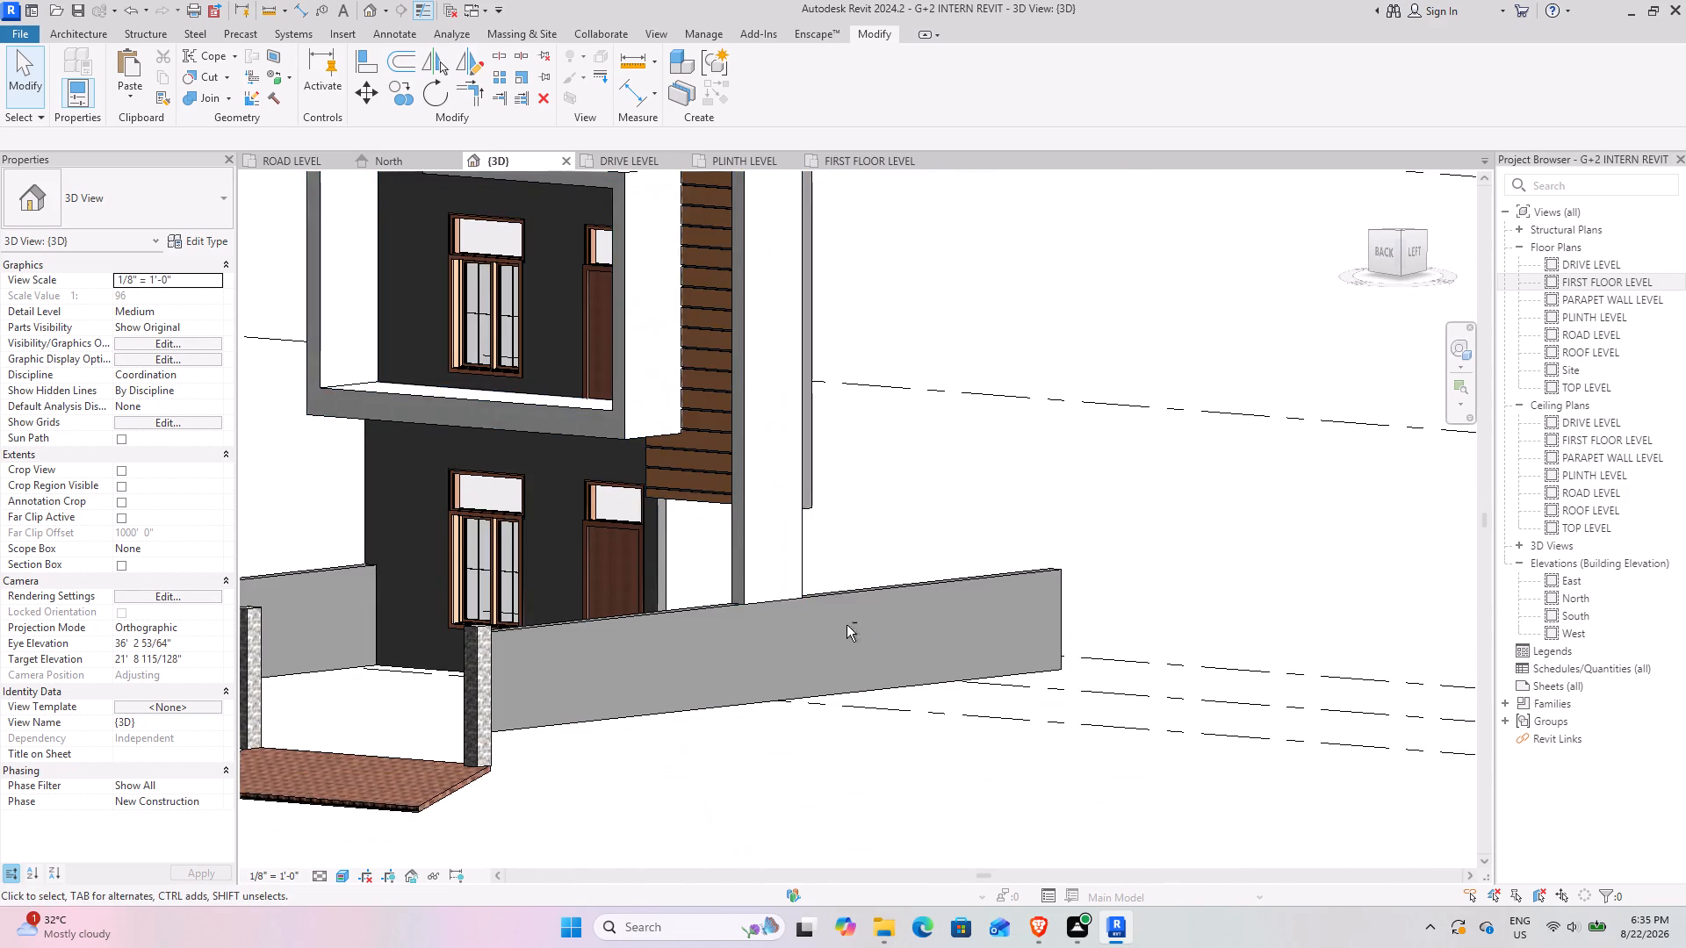
{"action": "middle_click_drag", "start_coordinate": [838, 622], "coordinate": [694, 652], "text": "shift"}
{"action": "middle_click_drag", "start_coordinate": [675, 659], "coordinate": [1307, 531]}
{"action": "middle_click_drag", "start_coordinate": [591, 732], "coordinate": [889, 686], "text": "shift"}
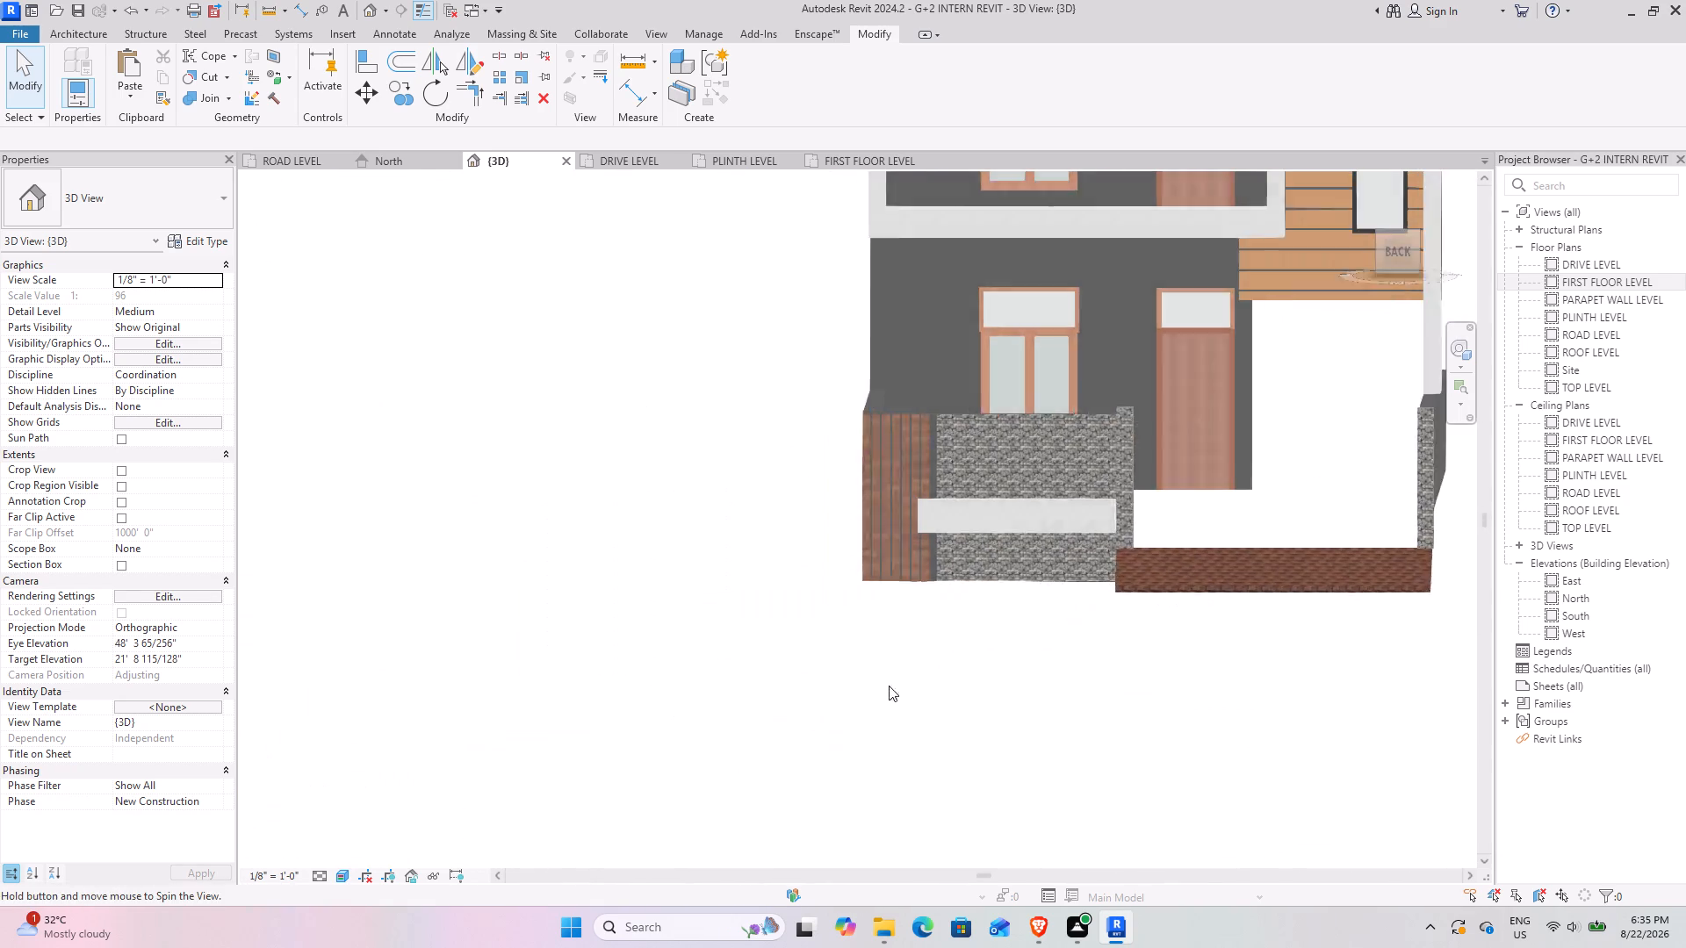
{"action": "middle_click_drag", "start_coordinate": [889, 686], "coordinate": [888, 686], "text": "shift"}
{"action": "middle_click_drag", "start_coordinate": [1121, 620], "coordinate": [792, 768]}
{"action": "middle_click_drag", "start_coordinate": [796, 754], "coordinate": [766, 588]}
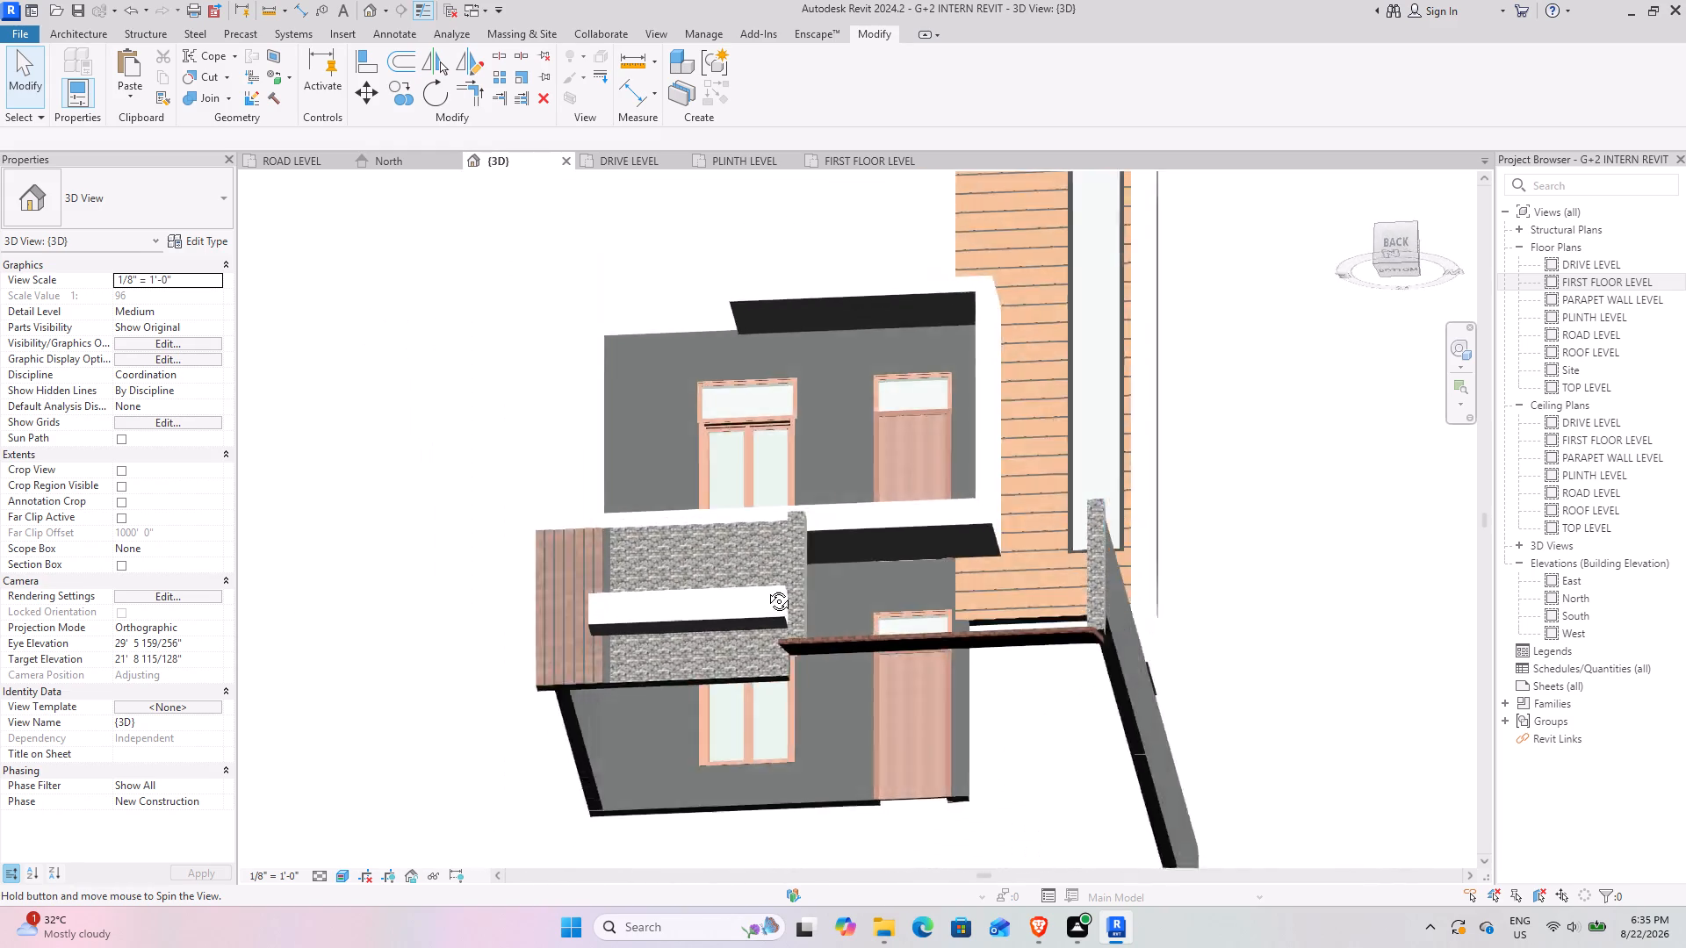
{"action": "middle_click_drag", "start_coordinate": [766, 588], "coordinate": [782, 738]}
{"action": "middle_click_drag", "start_coordinate": [719, 527], "coordinate": [787, 717], "text": "shift"}
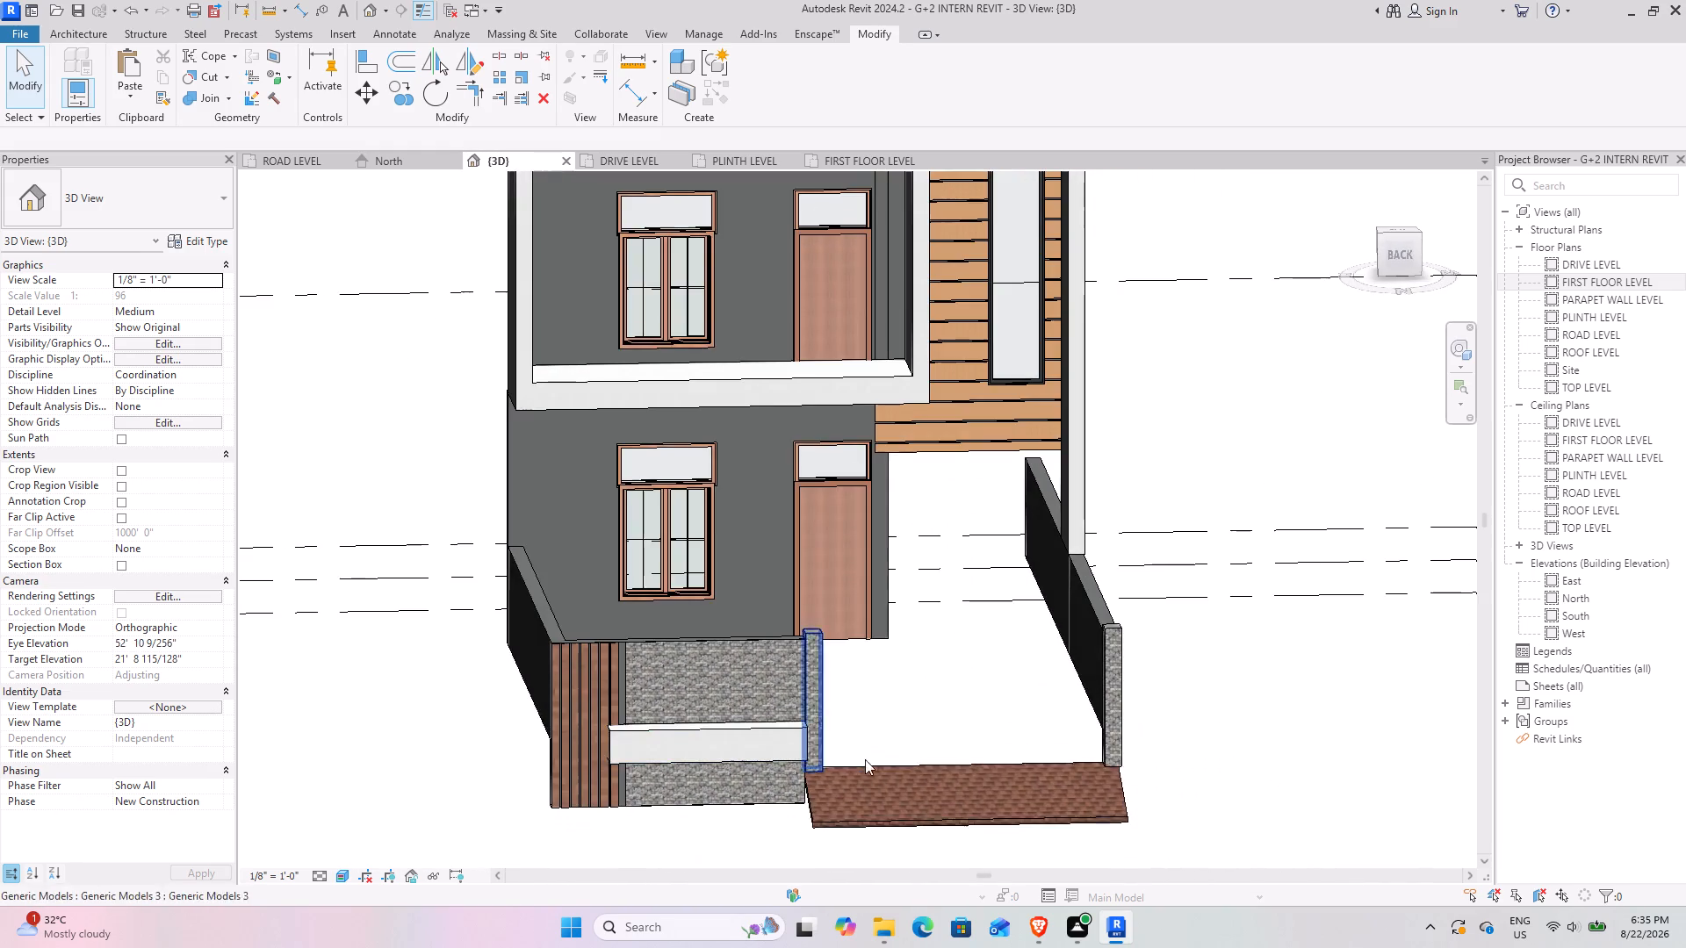
{"action": "middle_click_drag", "start_coordinate": [965, 742], "coordinate": [929, 743], "text": "shift"}
{"action": "middle_click_drag", "start_coordinate": [962, 758], "coordinate": [875, 555]}
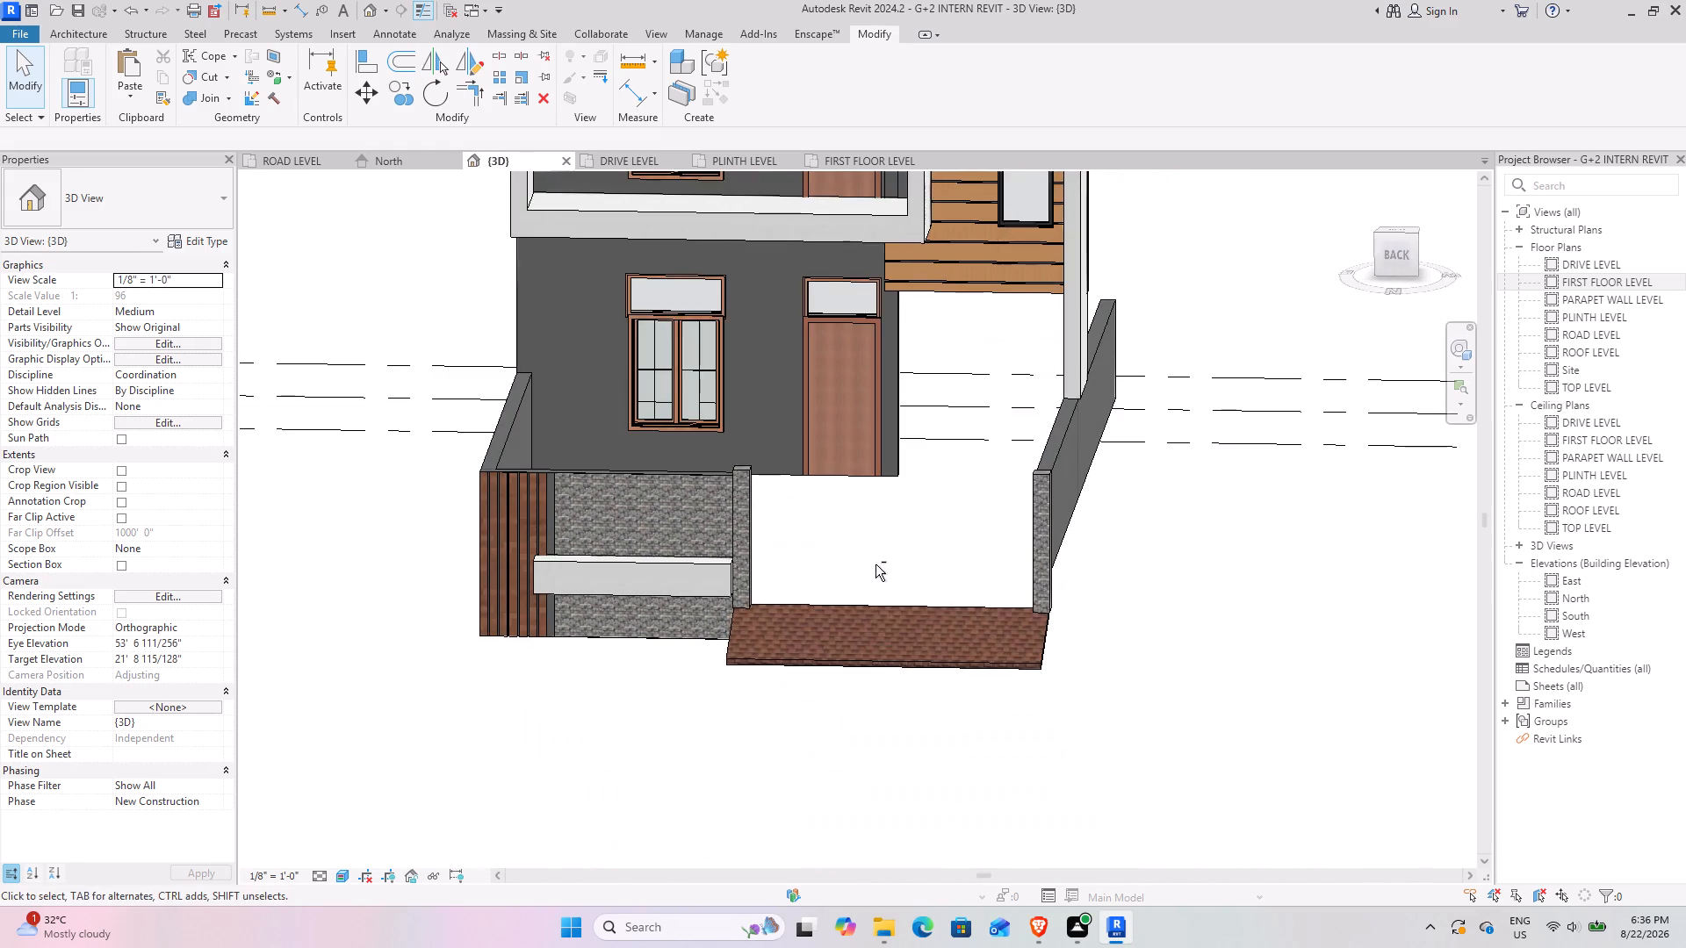
{"action": "middle_click_drag", "start_coordinate": [875, 565], "coordinate": [887, 585], "text": "shift"}
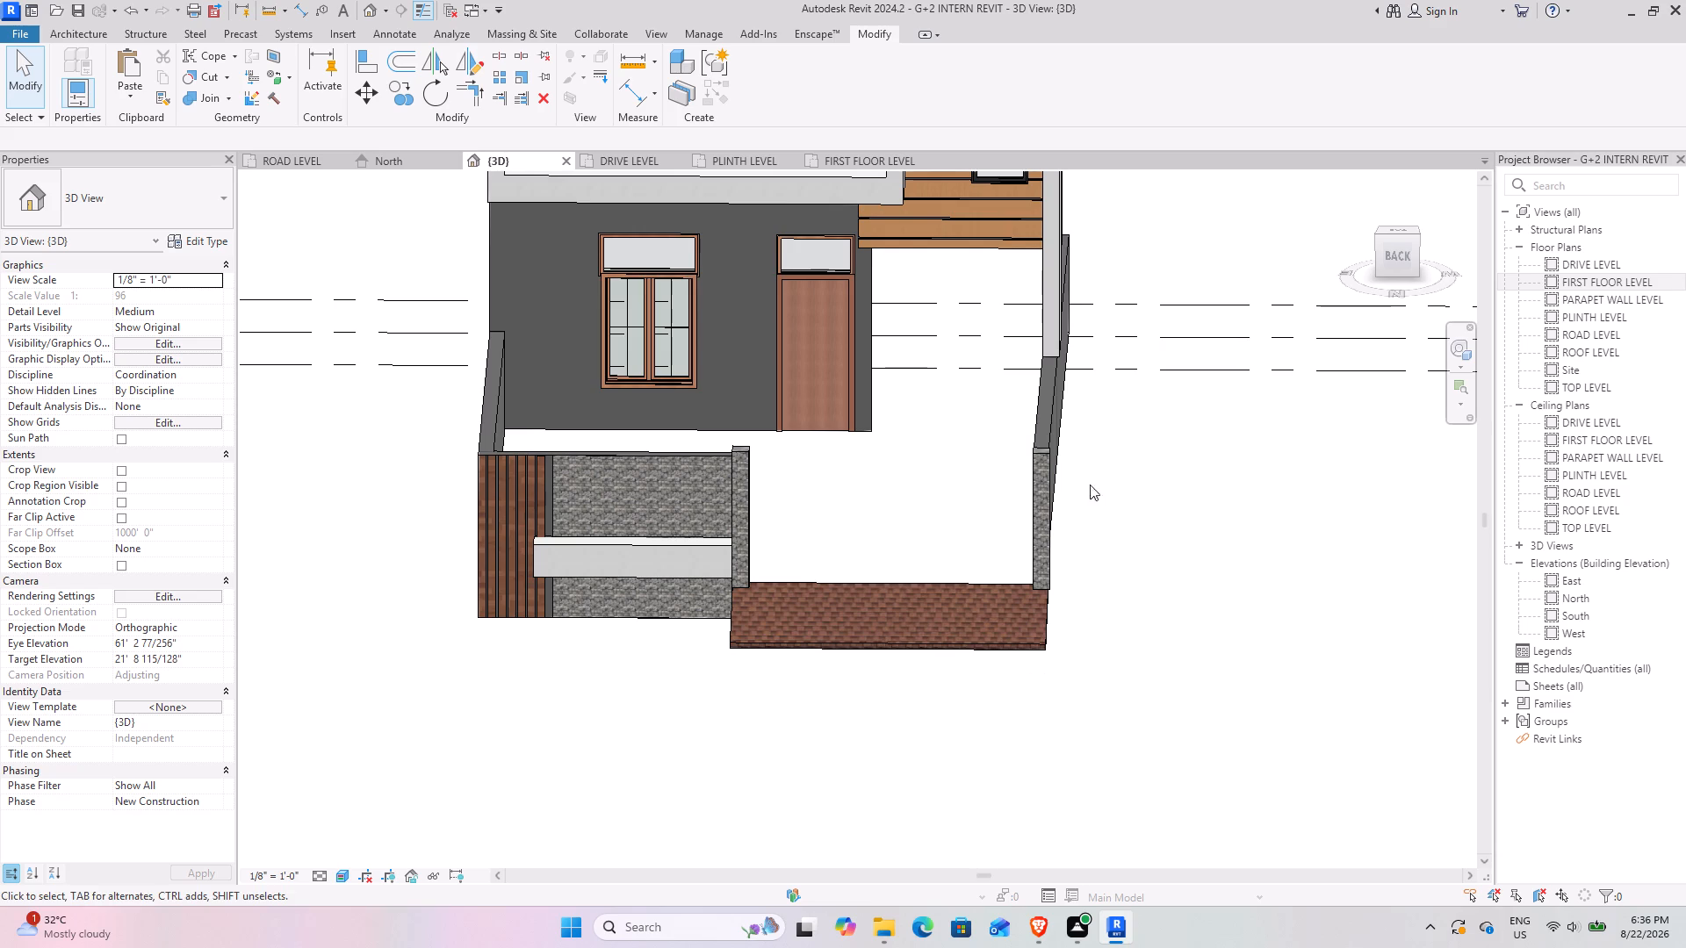
{"action": "middle_click_drag", "start_coordinate": [1048, 417], "coordinate": [964, 396], "text": "shift"}
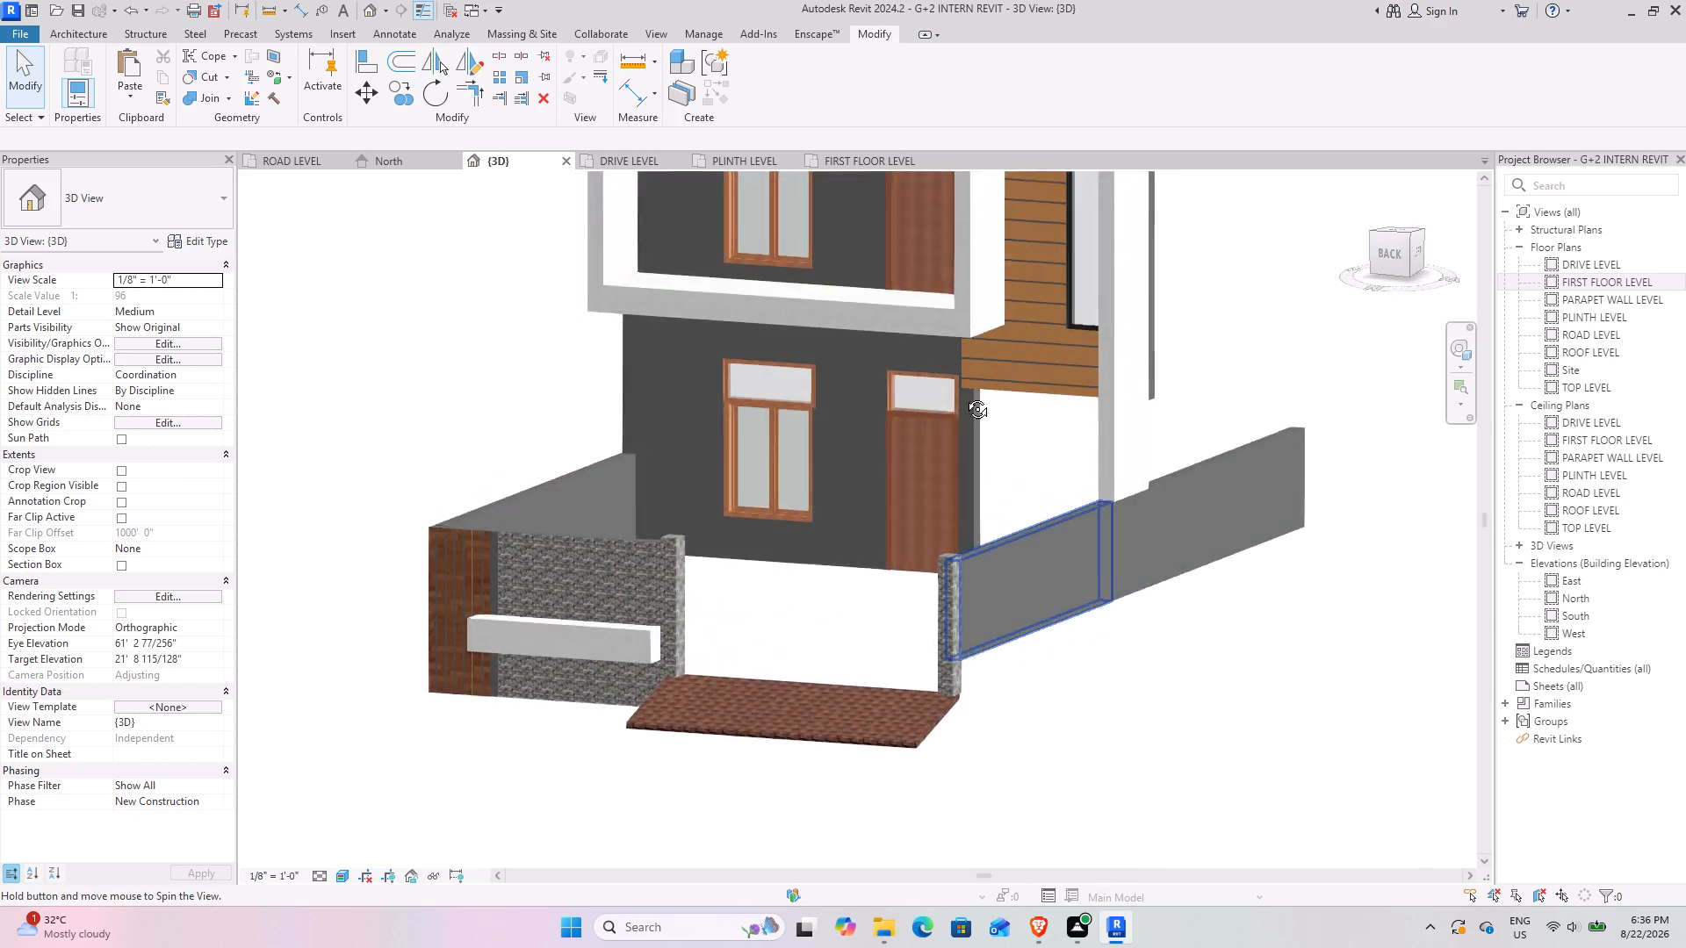
{"action": "middle_click_drag", "start_coordinate": [964, 396], "coordinate": [1020, 437], "text": "shift"}
{"action": "middle_click_drag", "start_coordinate": [931, 463], "coordinate": [935, 484]}
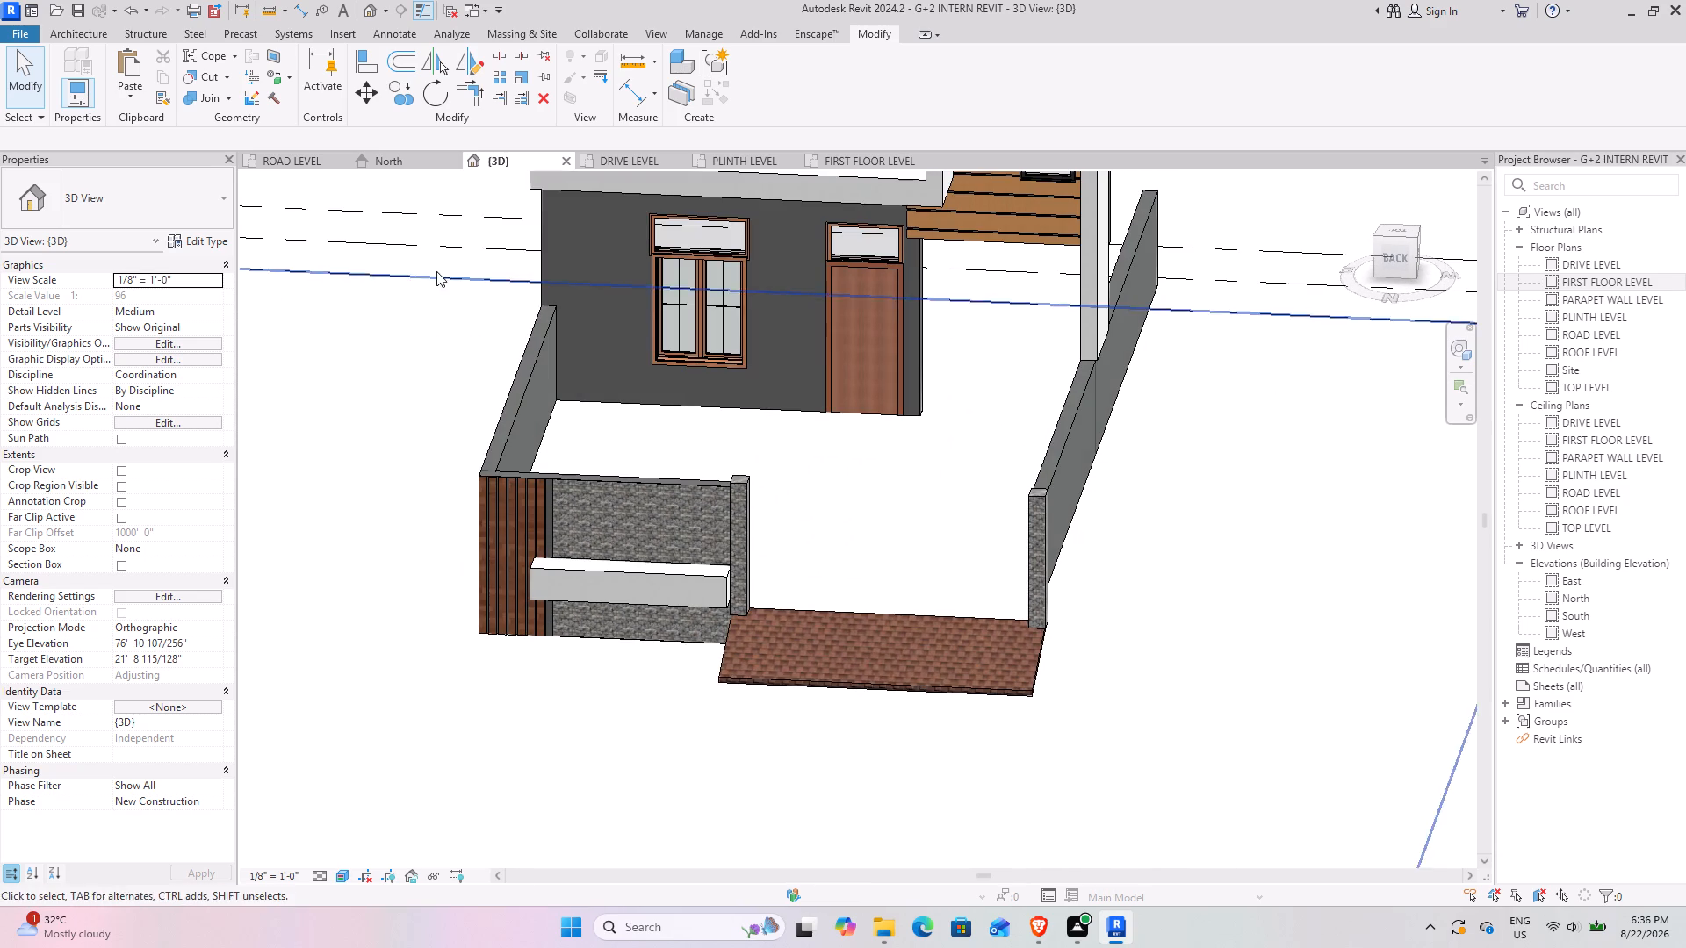
On the PLINTH LEVEL plan, close the compound with matching Generic - 8" walls across the rear, returning 17' 5 1/2" to the house's outer corner.
{"action": "left_click", "coordinate": [724, 162]}
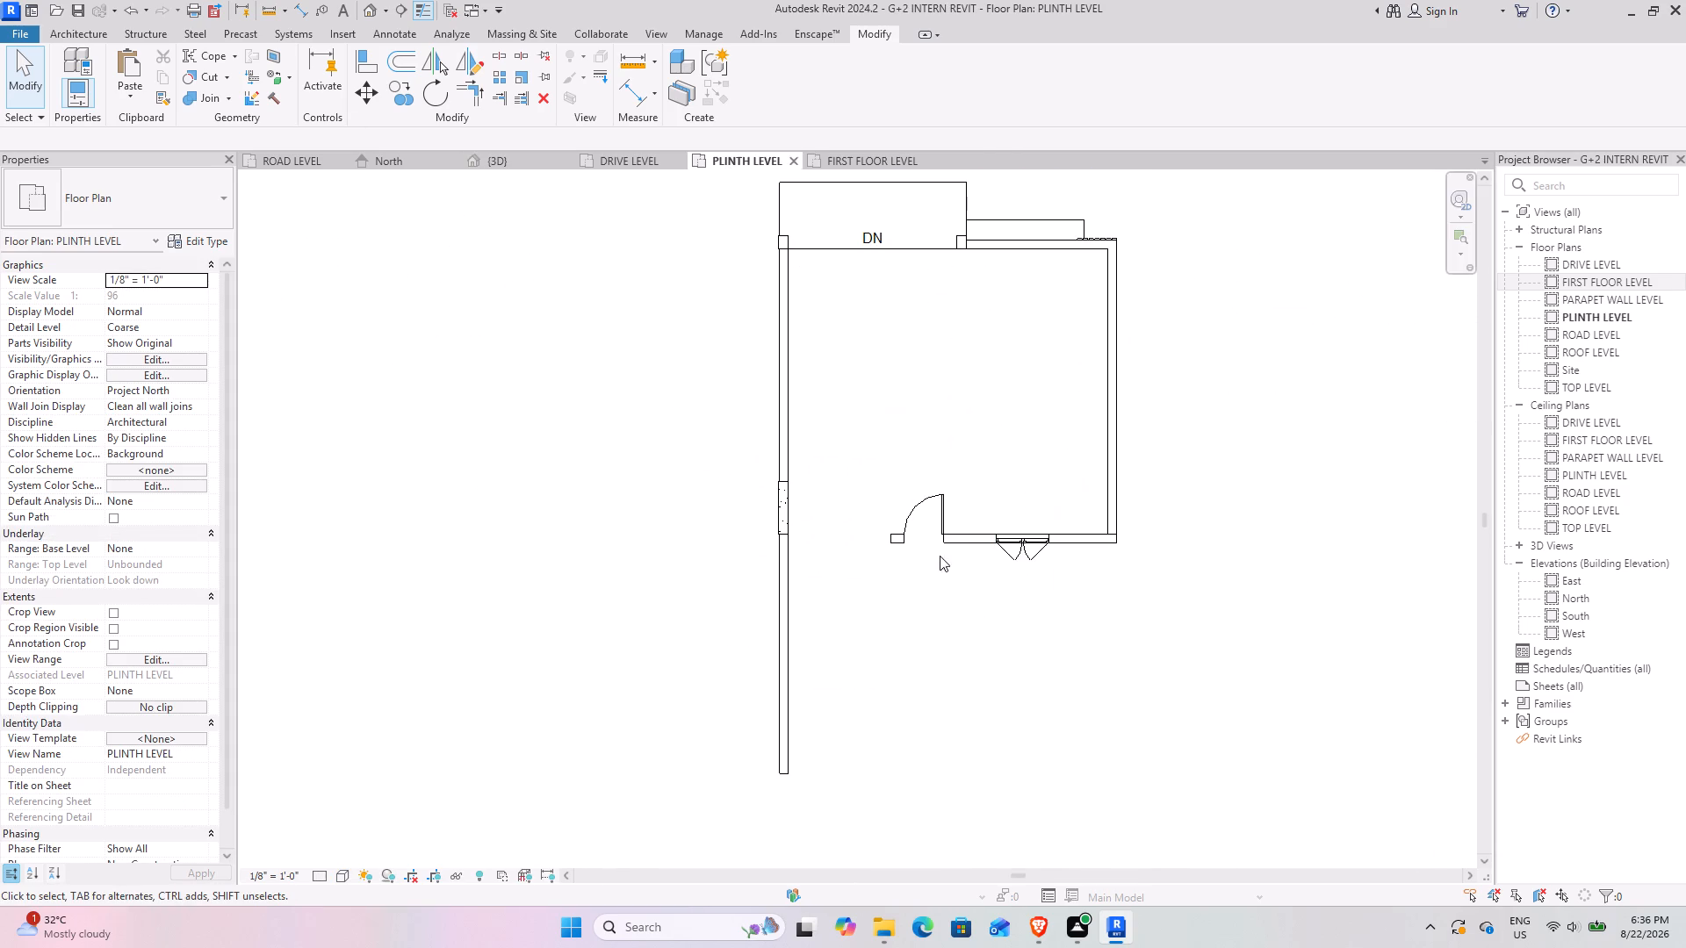
{"action": "scroll", "coordinate": [770, 798], "scroll_direction": "up", "scroll_amount": 3}
{"action": "middle_click_drag", "start_coordinate": [901, 770], "coordinate": [830, 747]}
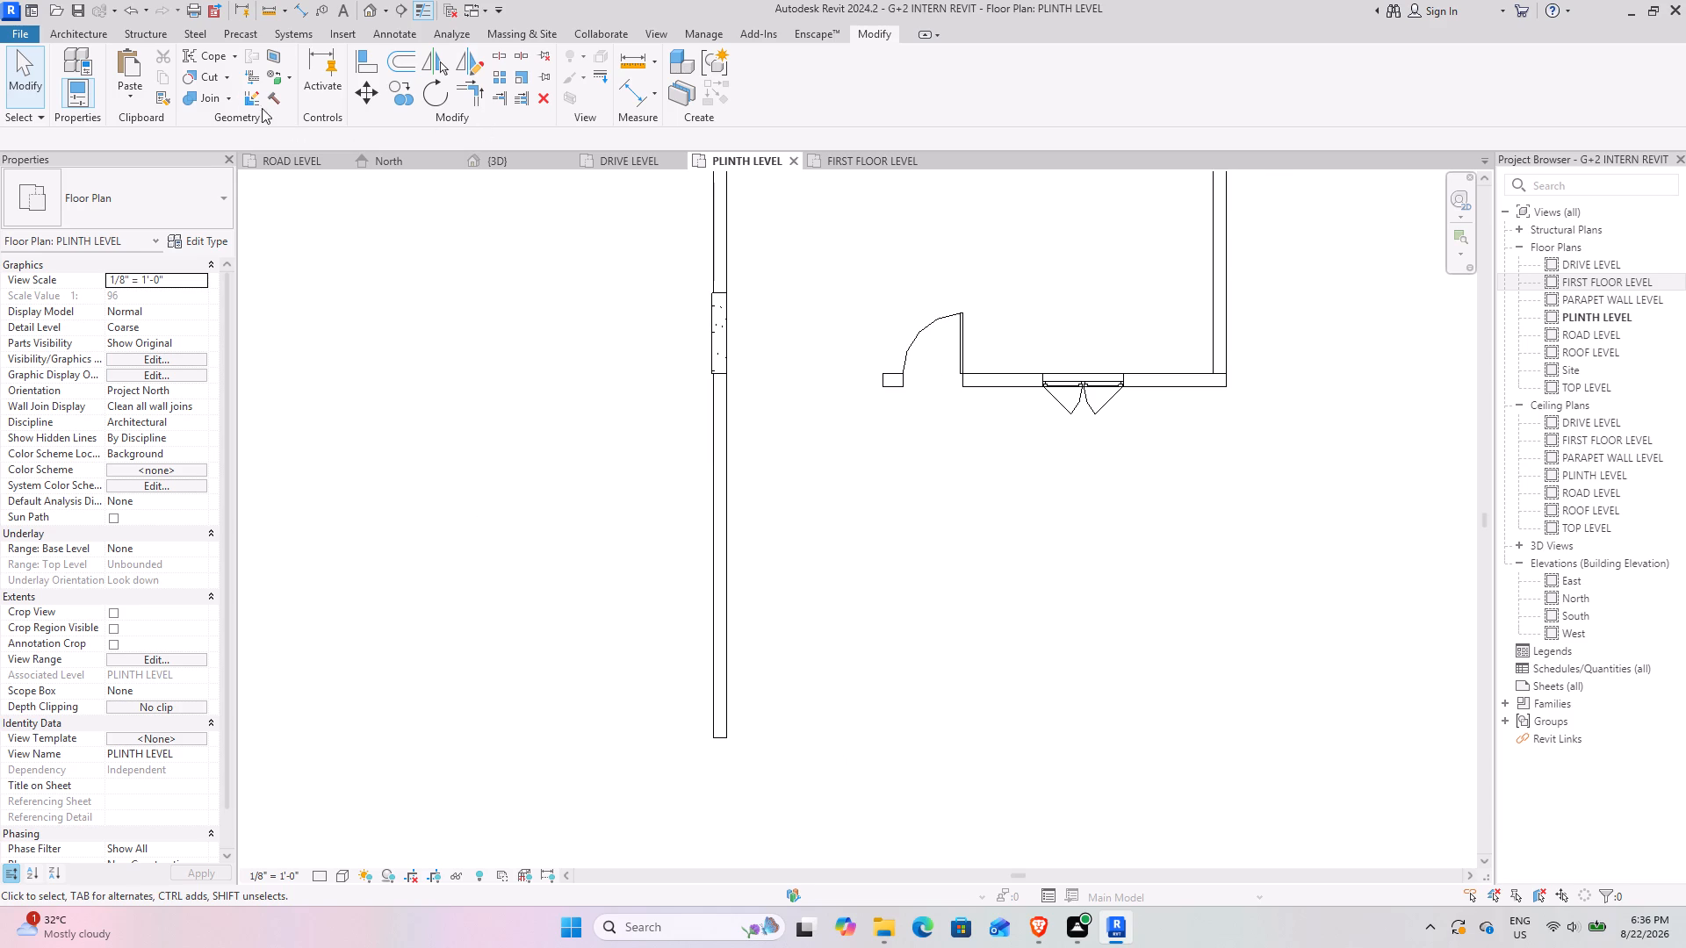
{"action": "left_click", "coordinate": [733, 514]}
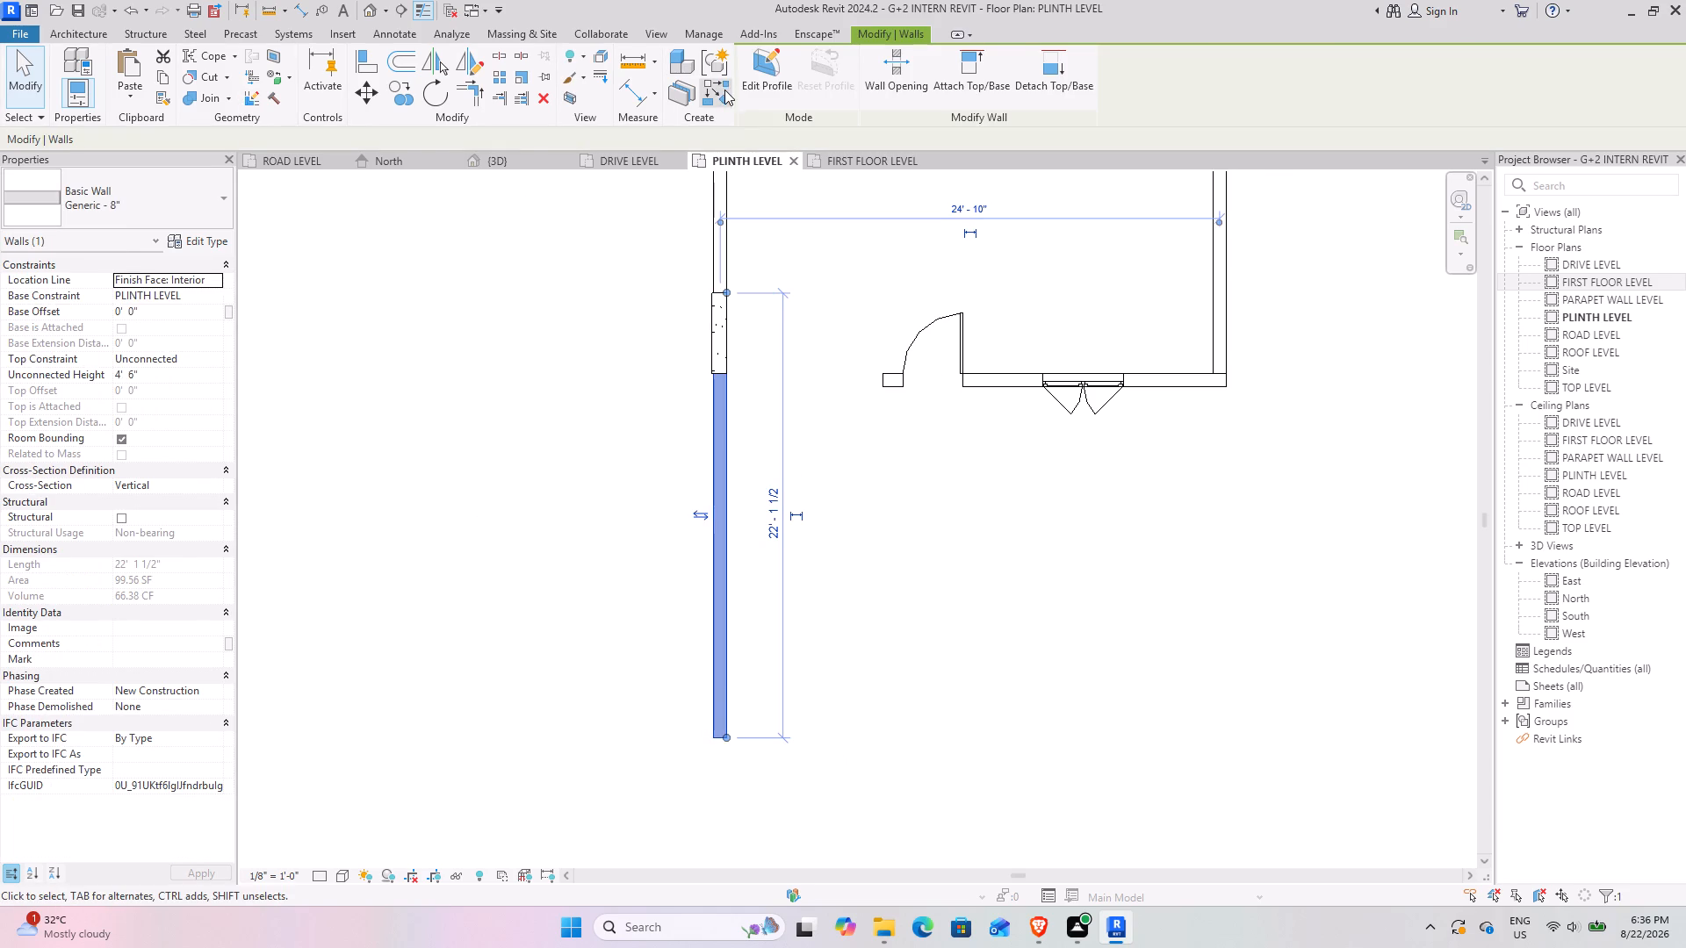
{"action": "left_click", "coordinate": [724, 90]}
{"action": "left_click", "coordinate": [731, 736]}
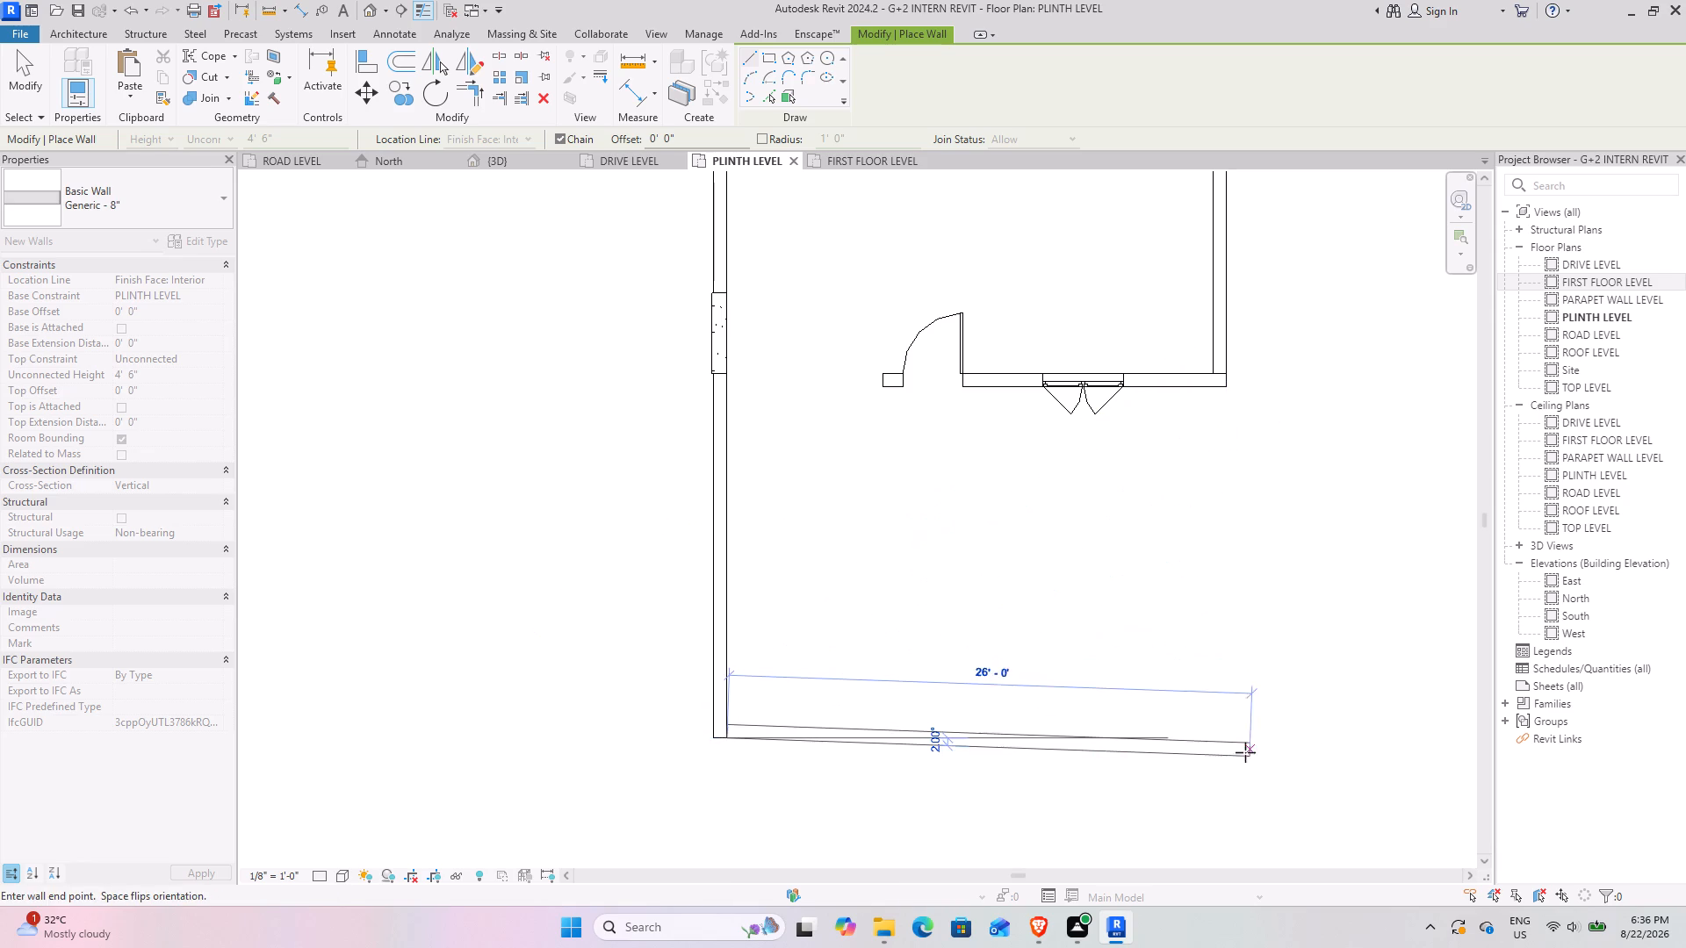
{"action": "left_click", "coordinate": [1234, 742]}
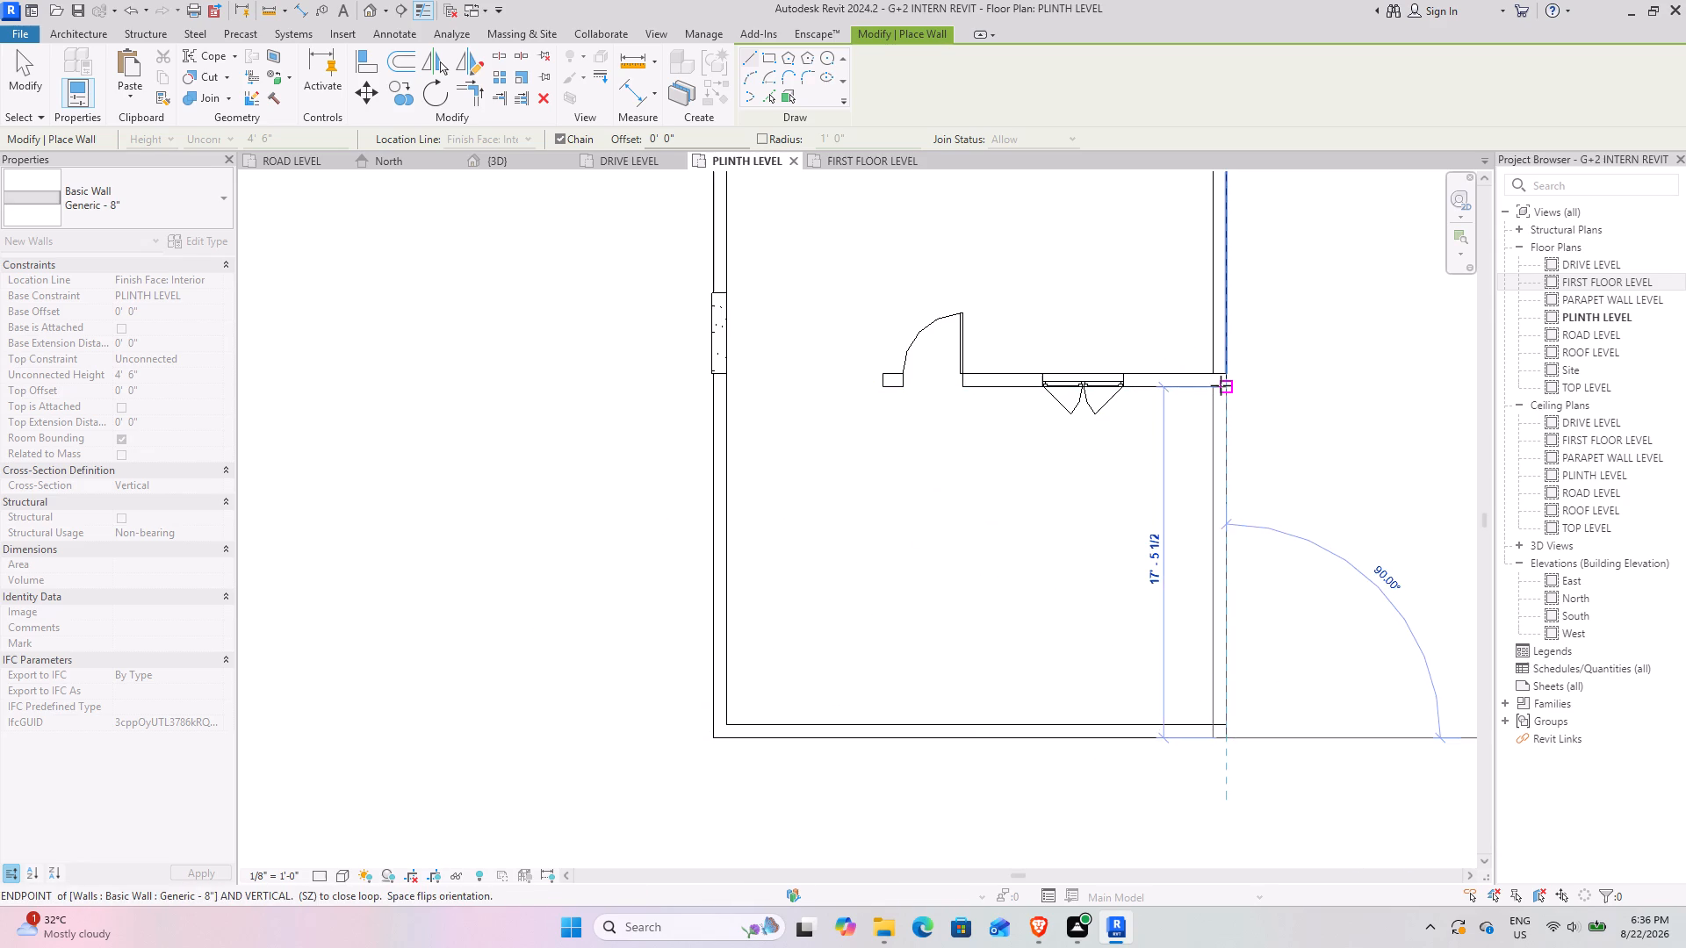
{"action": "left_click", "coordinate": [1221, 385]}
{"action": "key", "text": "Escape"}
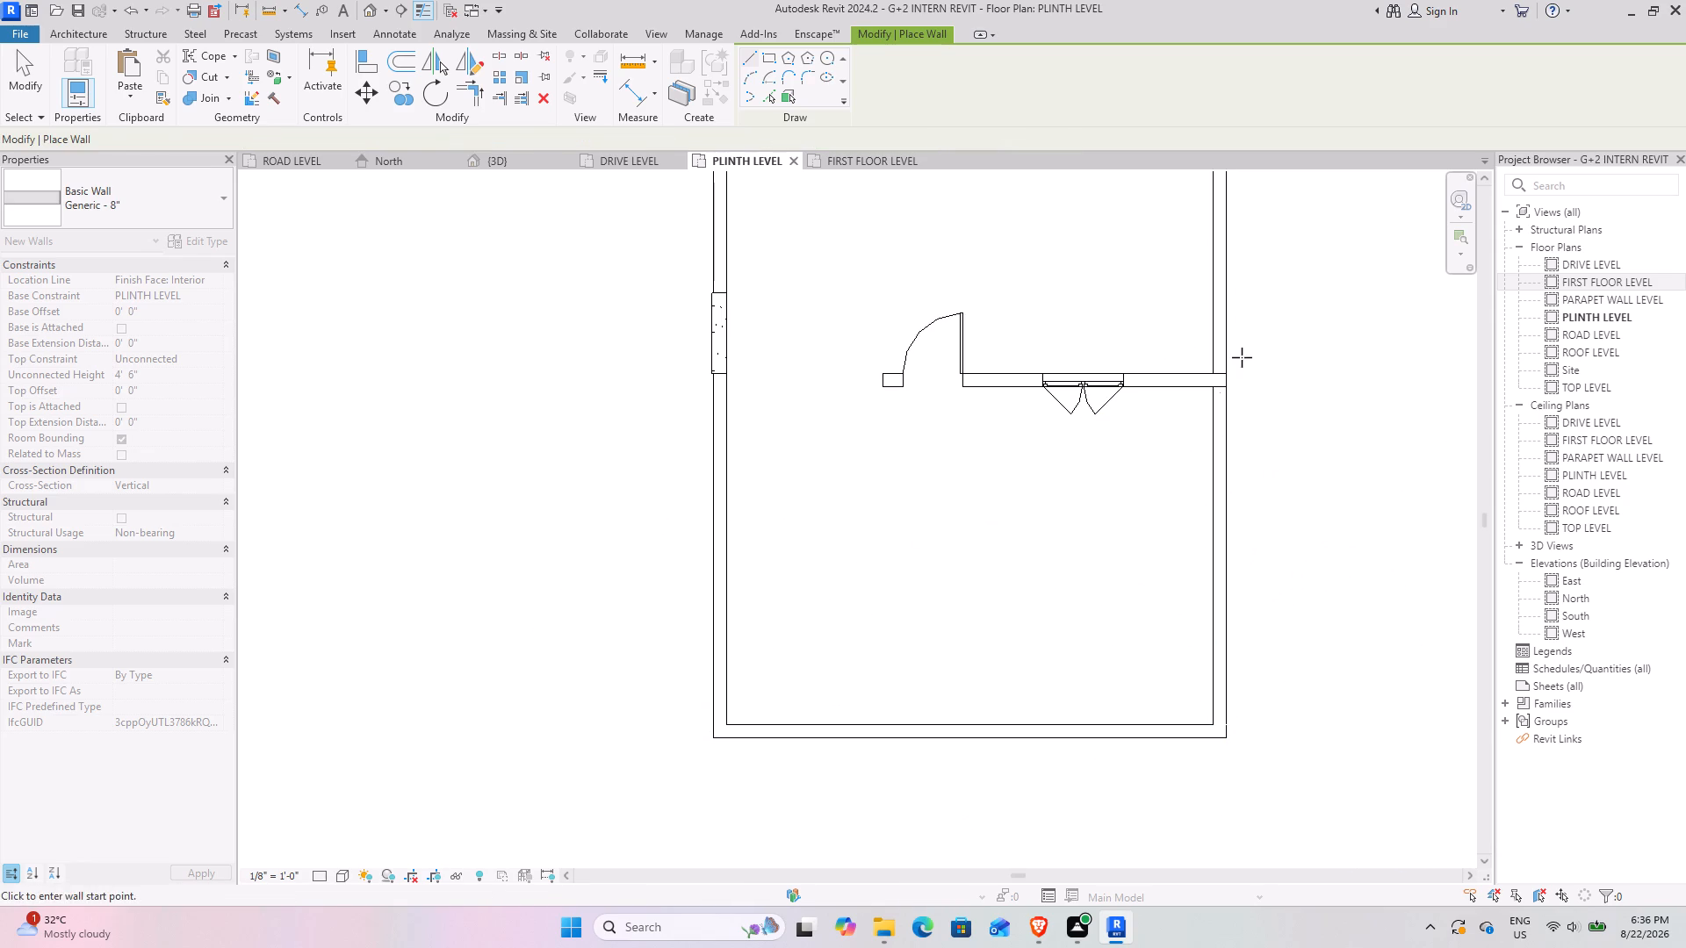
{"action": "scroll", "coordinate": [1242, 357], "scroll_direction": "up", "scroll_amount": 6}
{"action": "key", "text": "Escape"}
{"action": "scroll", "coordinate": [988, 540], "scroll_direction": "down", "scroll_amount": 8}
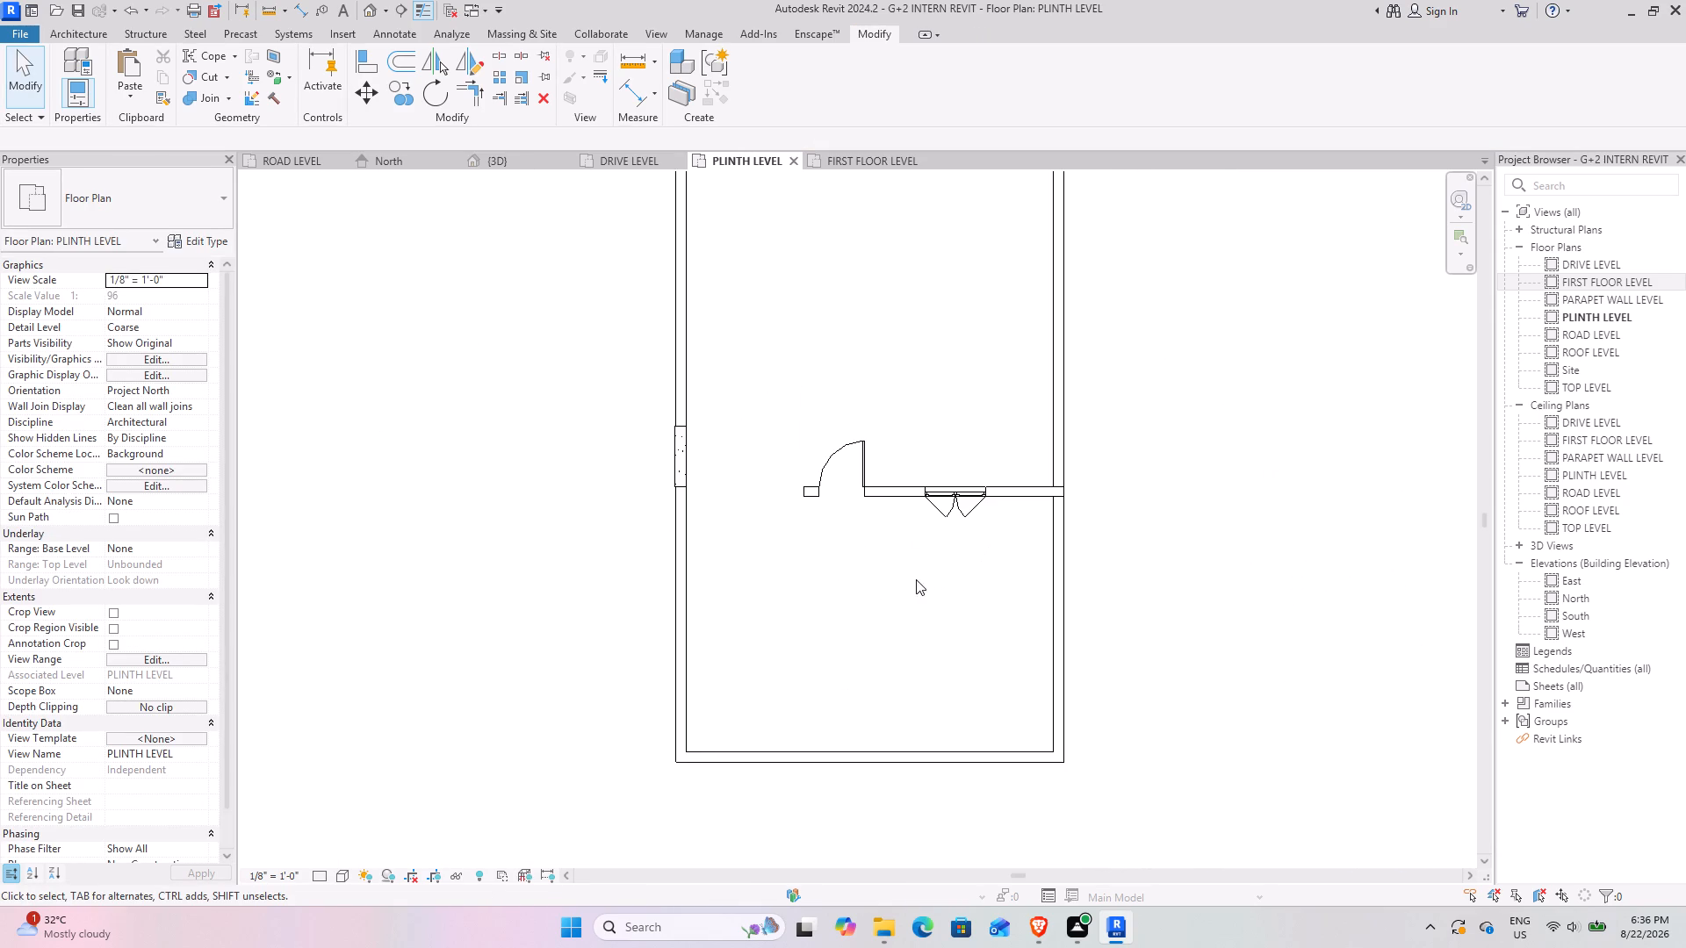
{"action": "middle_click_drag", "start_coordinate": [916, 579], "coordinate": [1012, 548]}
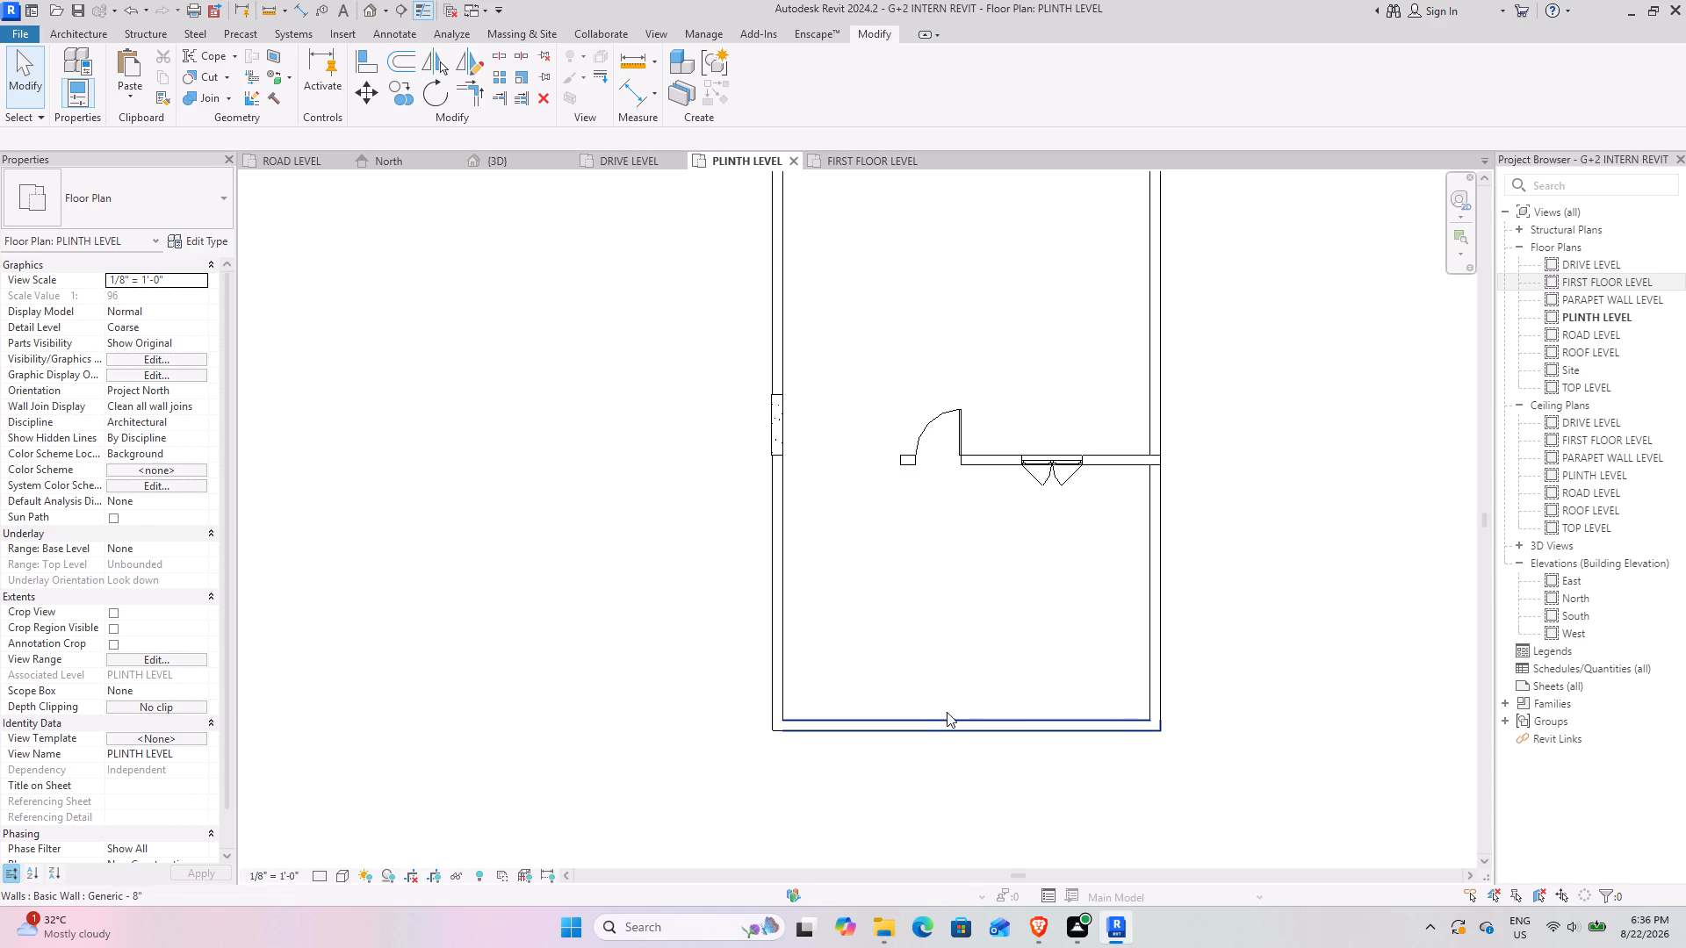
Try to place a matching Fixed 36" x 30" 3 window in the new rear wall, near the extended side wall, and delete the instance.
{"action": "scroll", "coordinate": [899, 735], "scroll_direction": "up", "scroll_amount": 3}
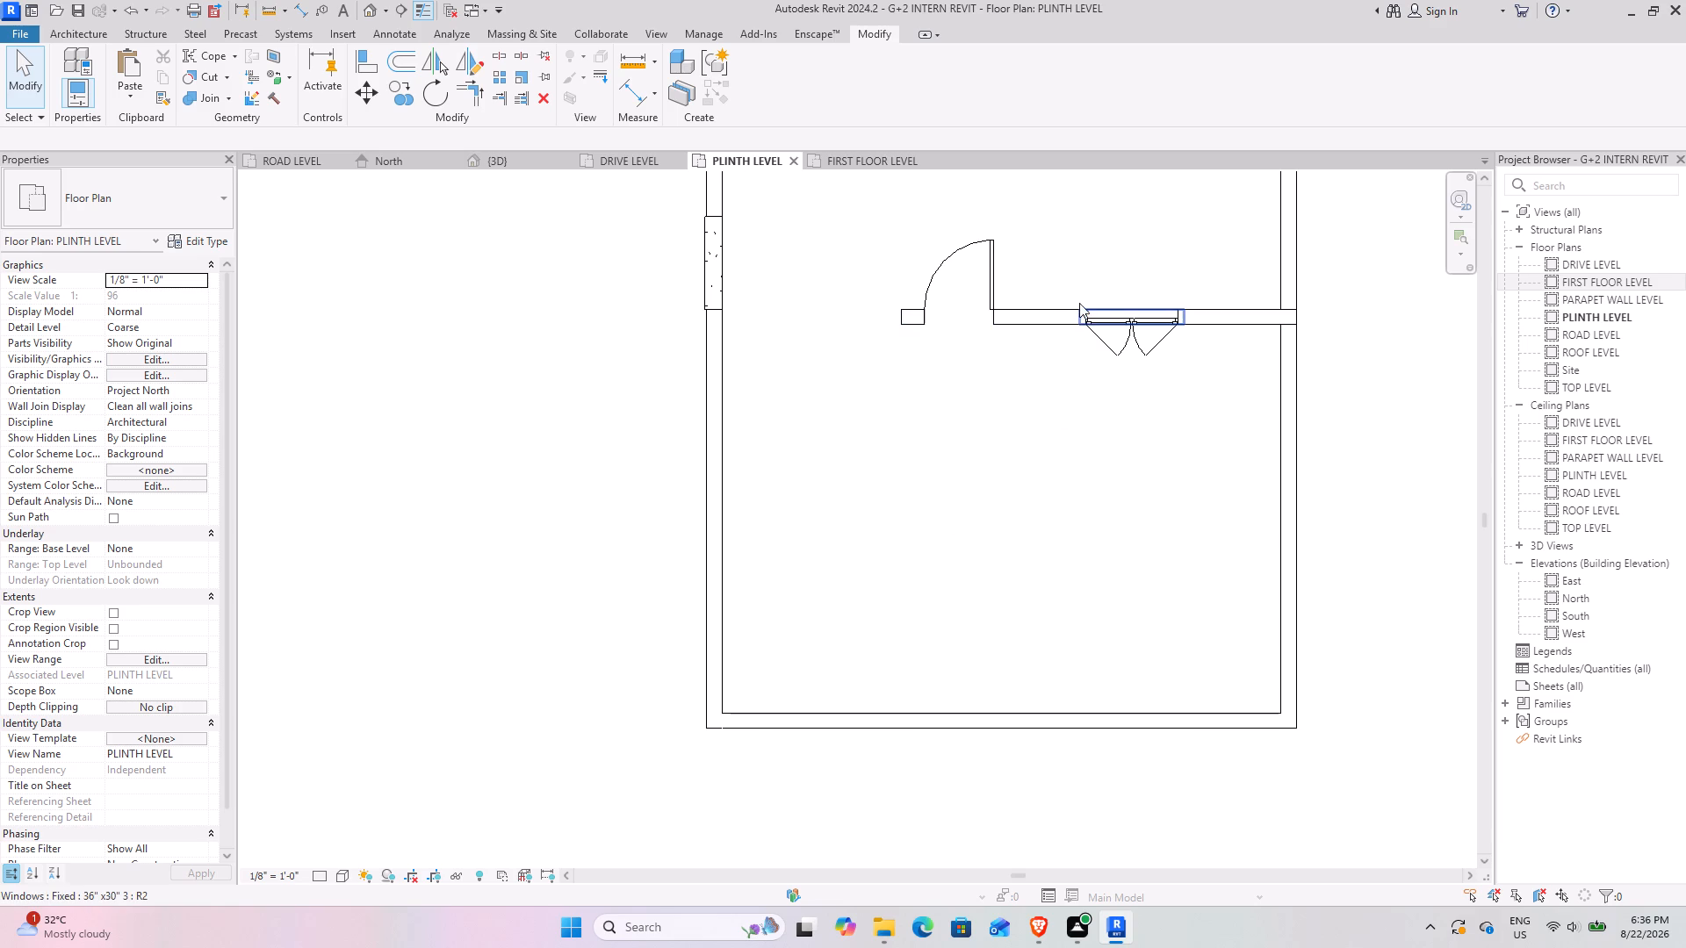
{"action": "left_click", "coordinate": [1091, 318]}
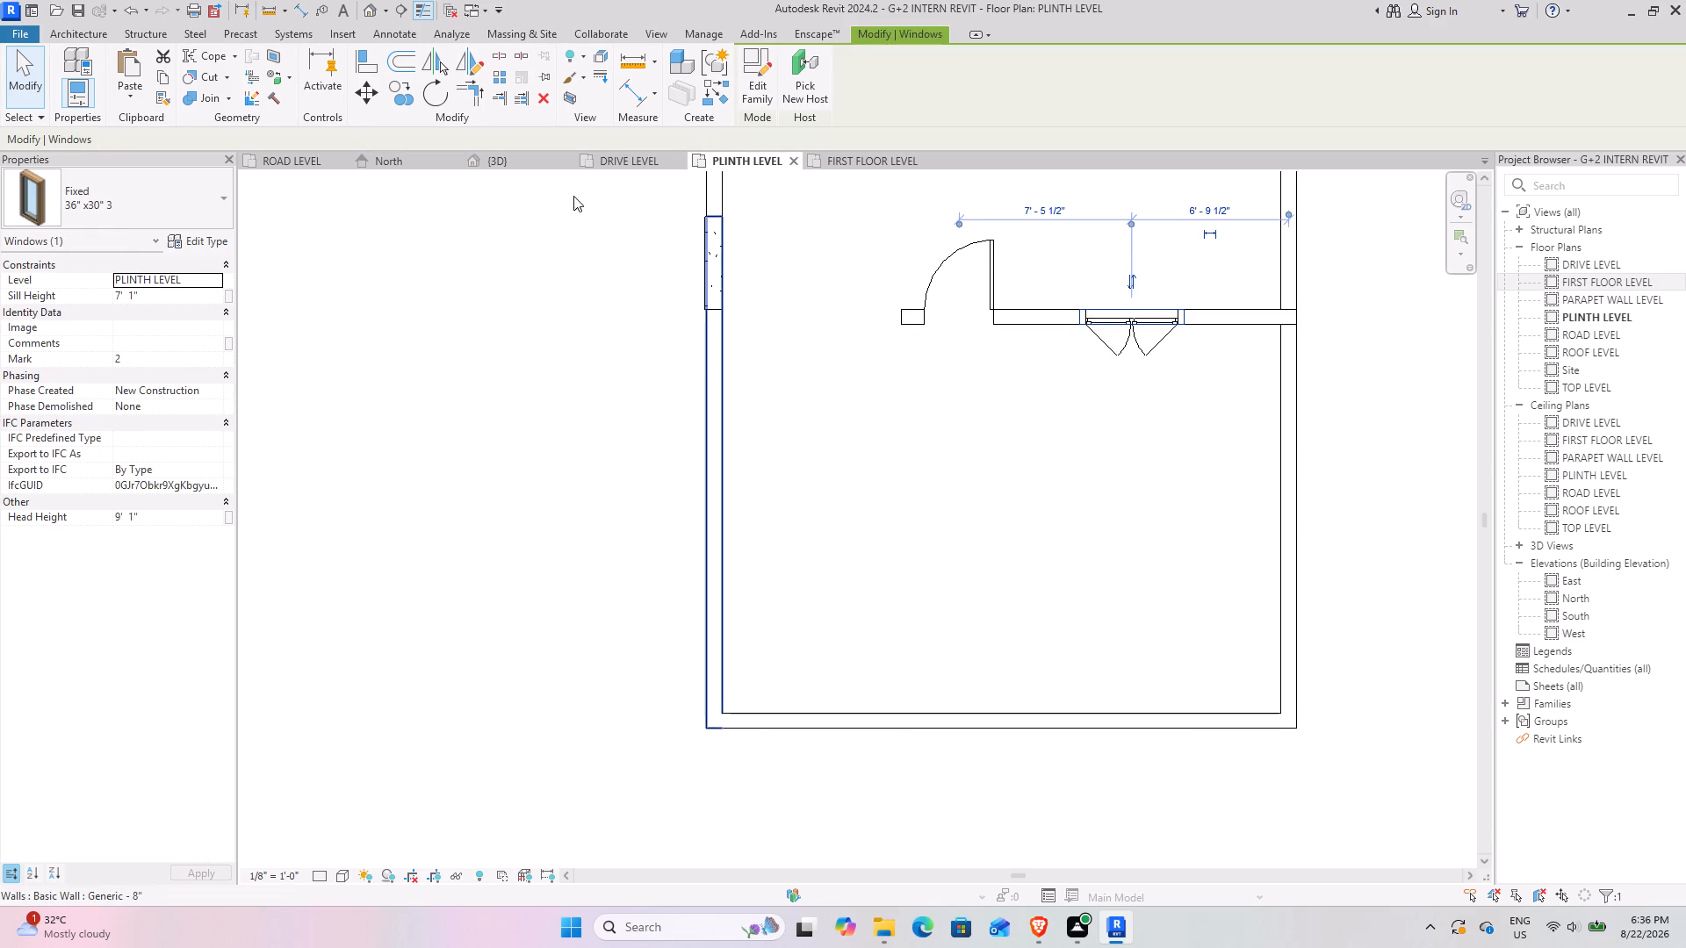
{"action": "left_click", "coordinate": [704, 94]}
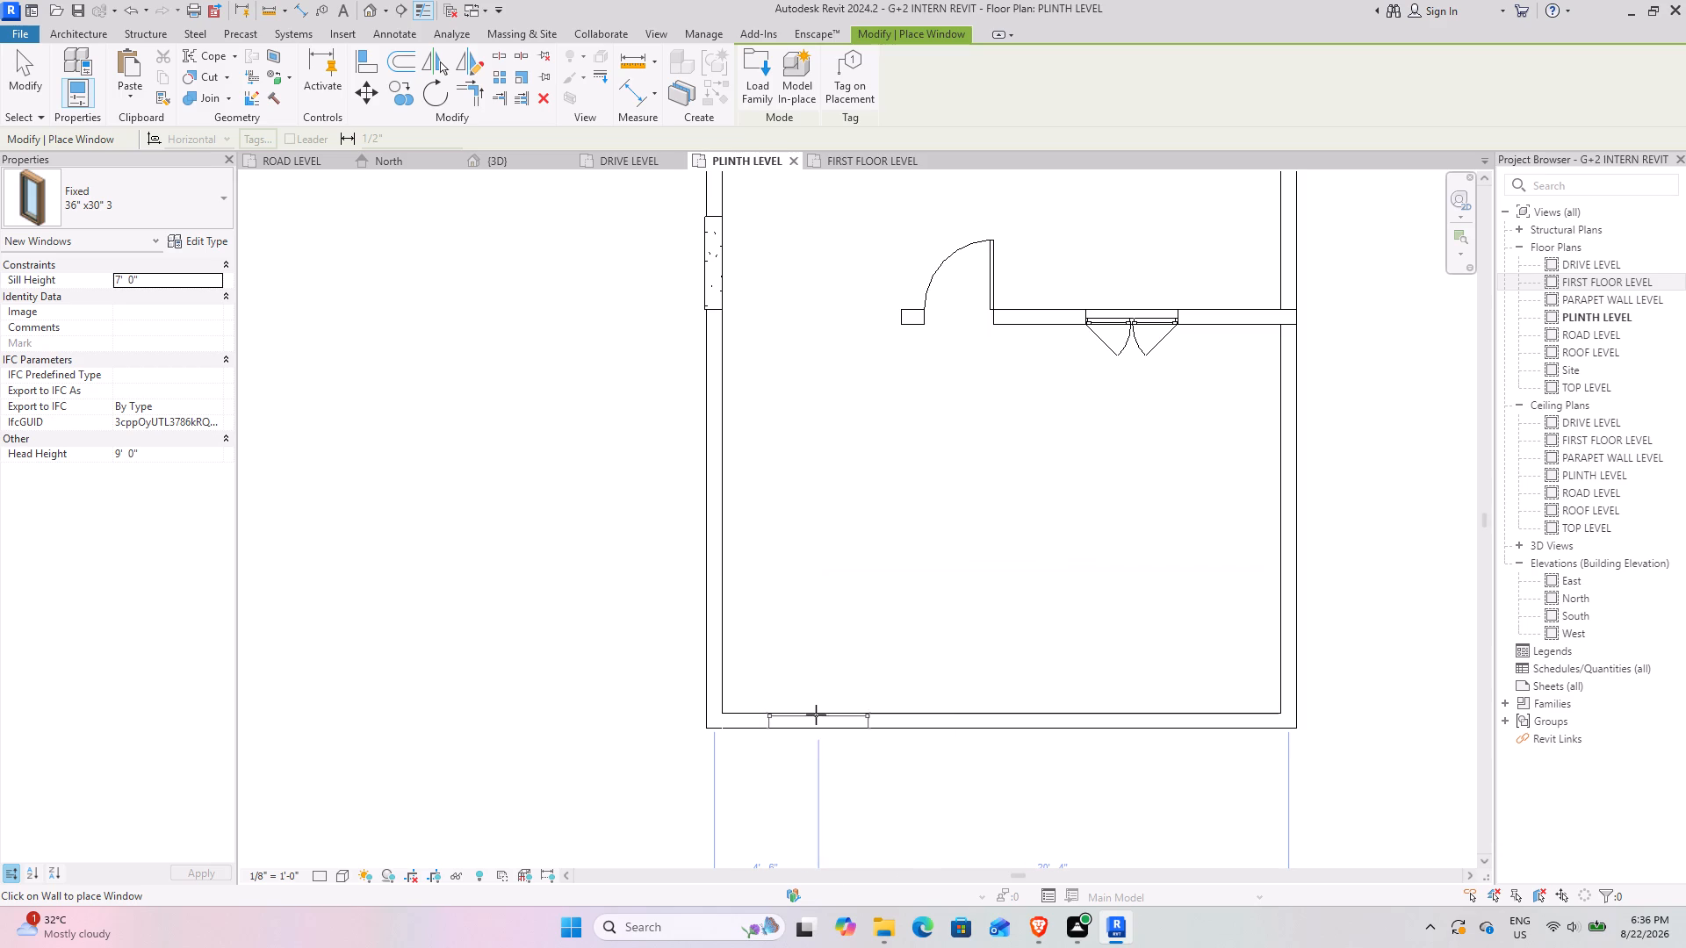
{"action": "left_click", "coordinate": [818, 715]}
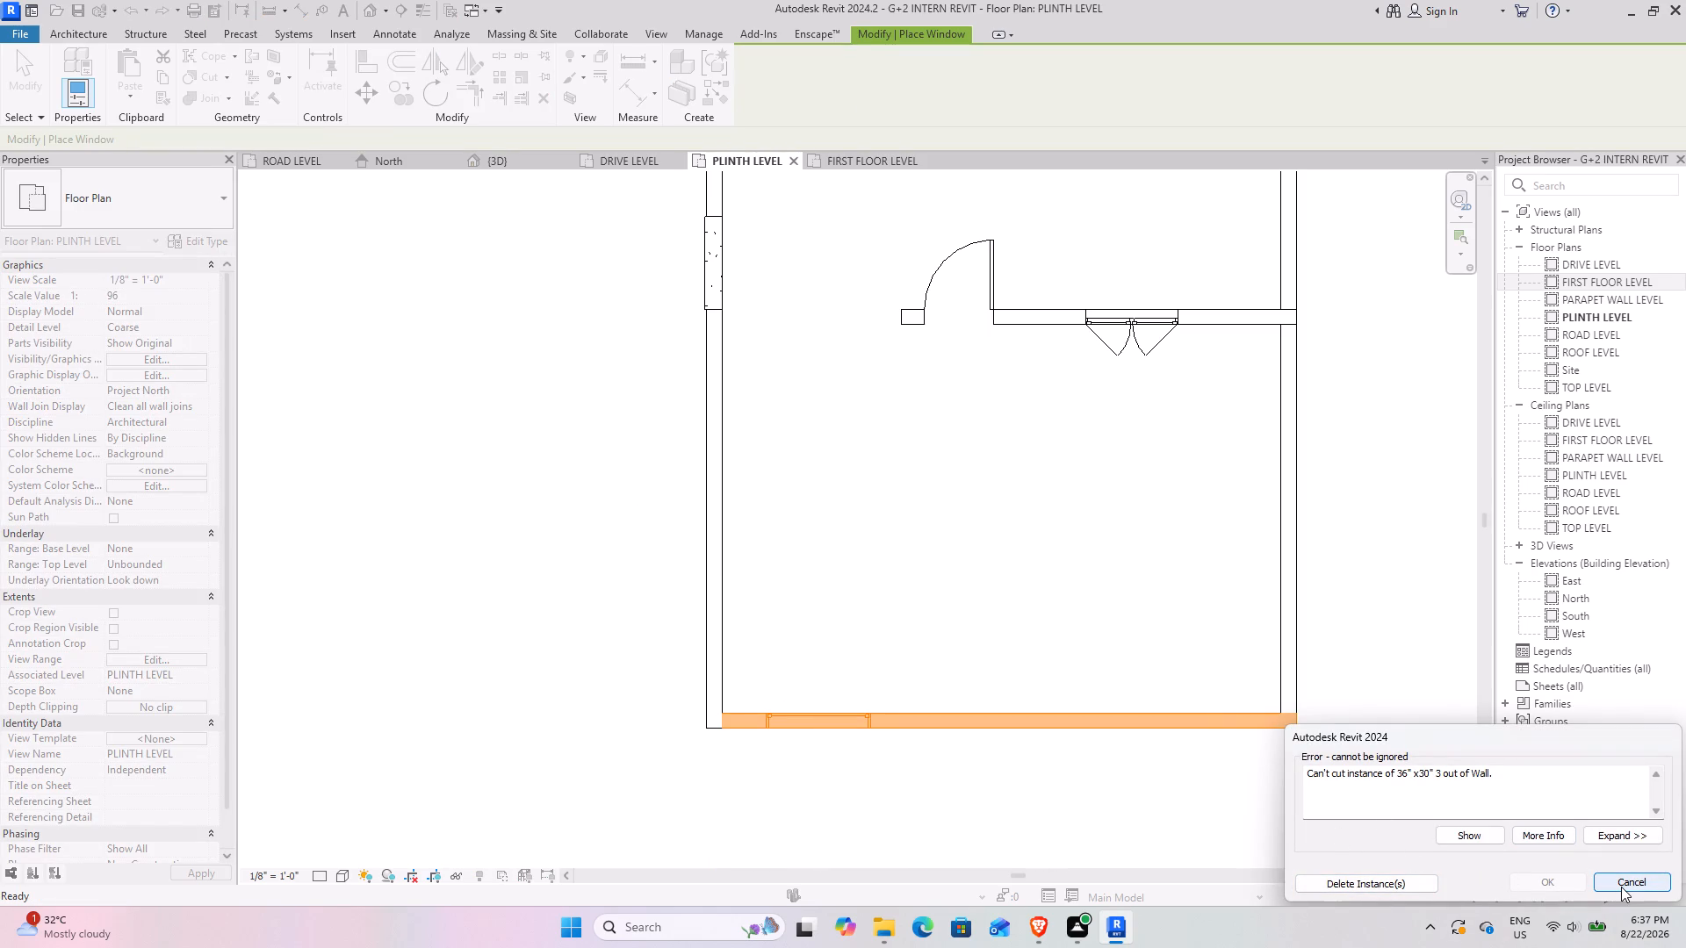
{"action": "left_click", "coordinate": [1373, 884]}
Inspect the closed compound wall in 3D from the front and side, including the new rear run and its corners.
{"action": "left_click", "coordinate": [498, 167]}
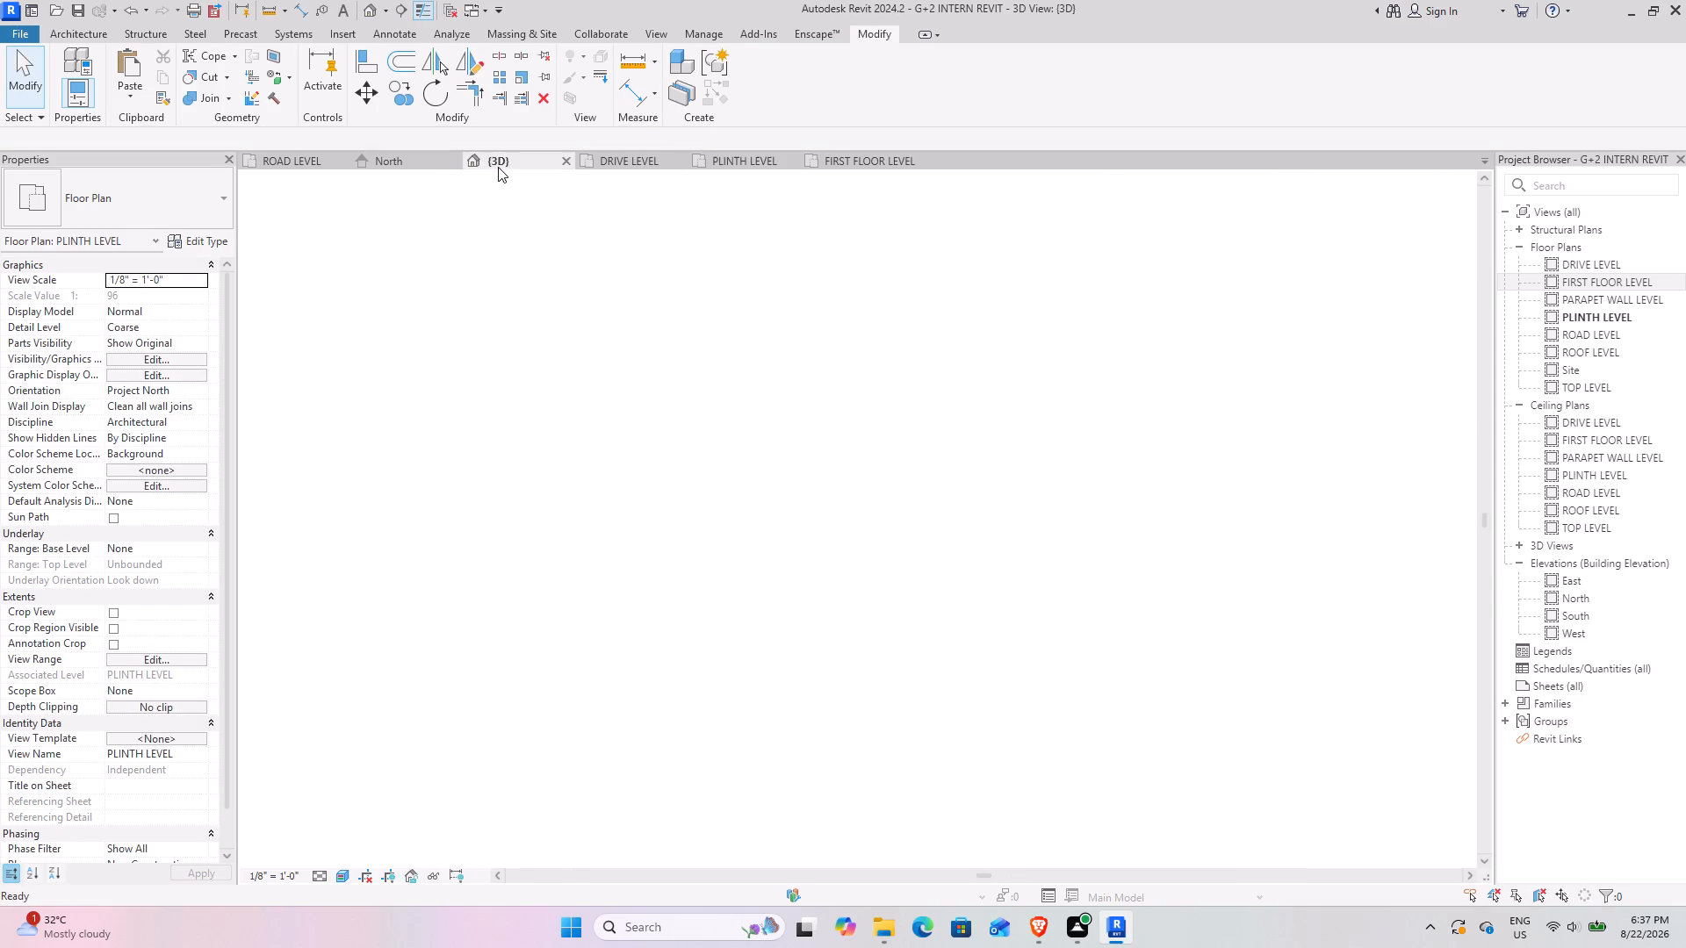
{"action": "middle_click_drag", "start_coordinate": [898, 549], "coordinate": [932, 460], "text": "shift"}
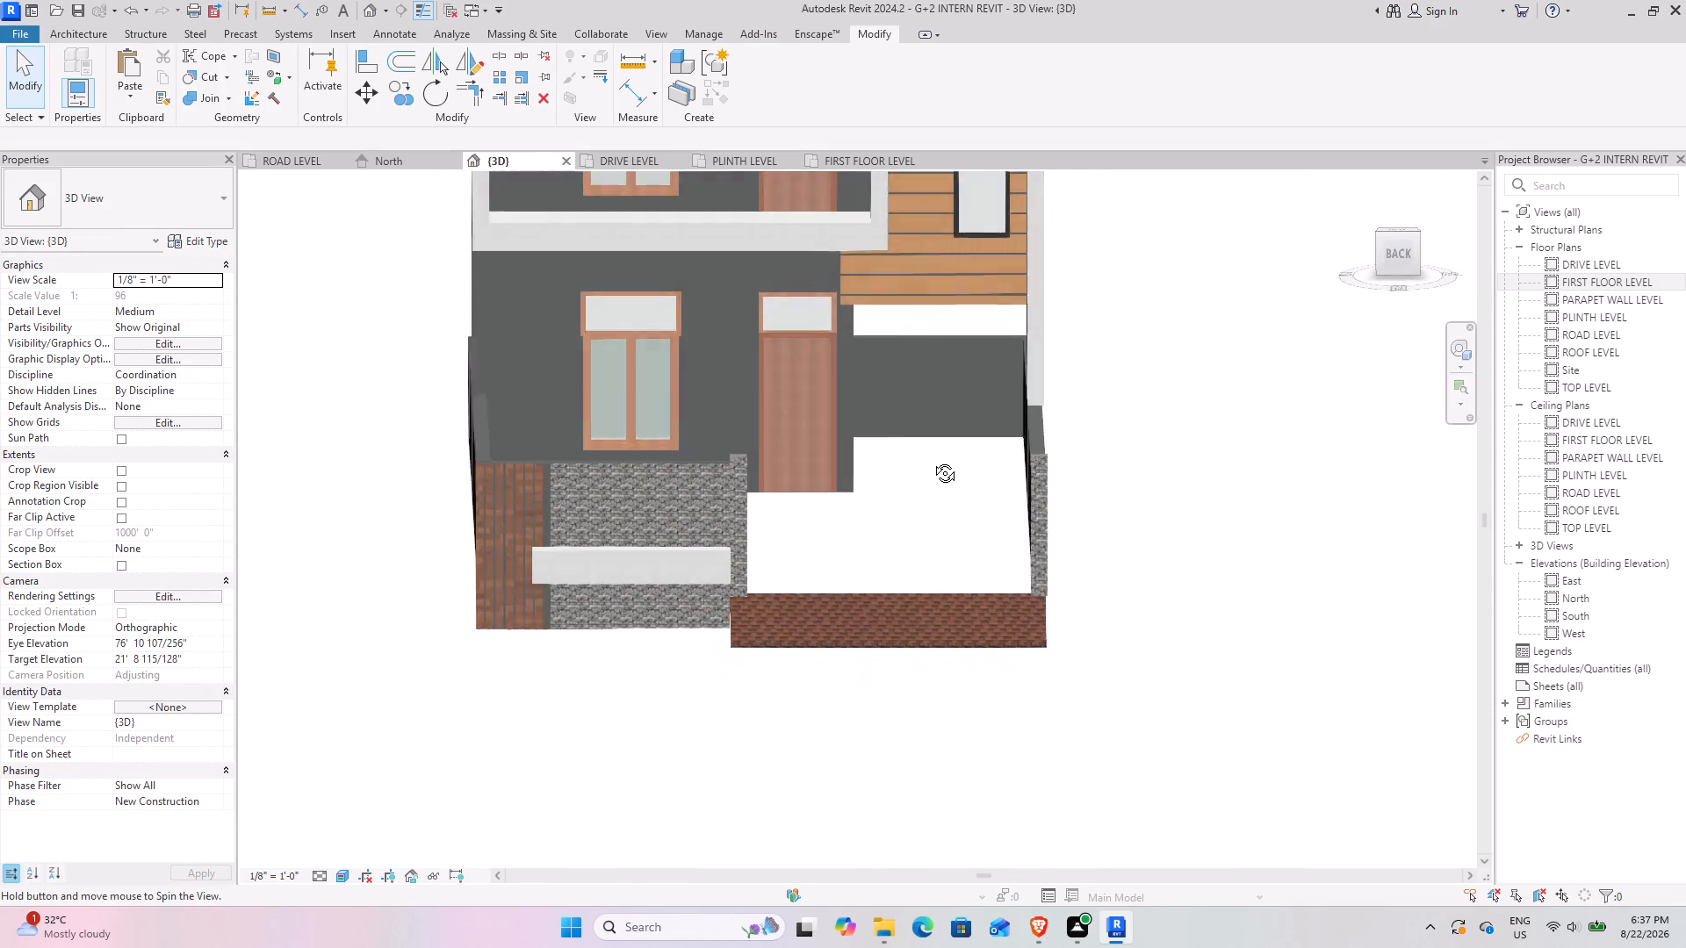
{"action": "middle_click_drag", "start_coordinate": [932, 460], "coordinate": [933, 454], "text": "shift"}
{"action": "middle_click_drag", "start_coordinate": [932, 451], "coordinate": [923, 442]}
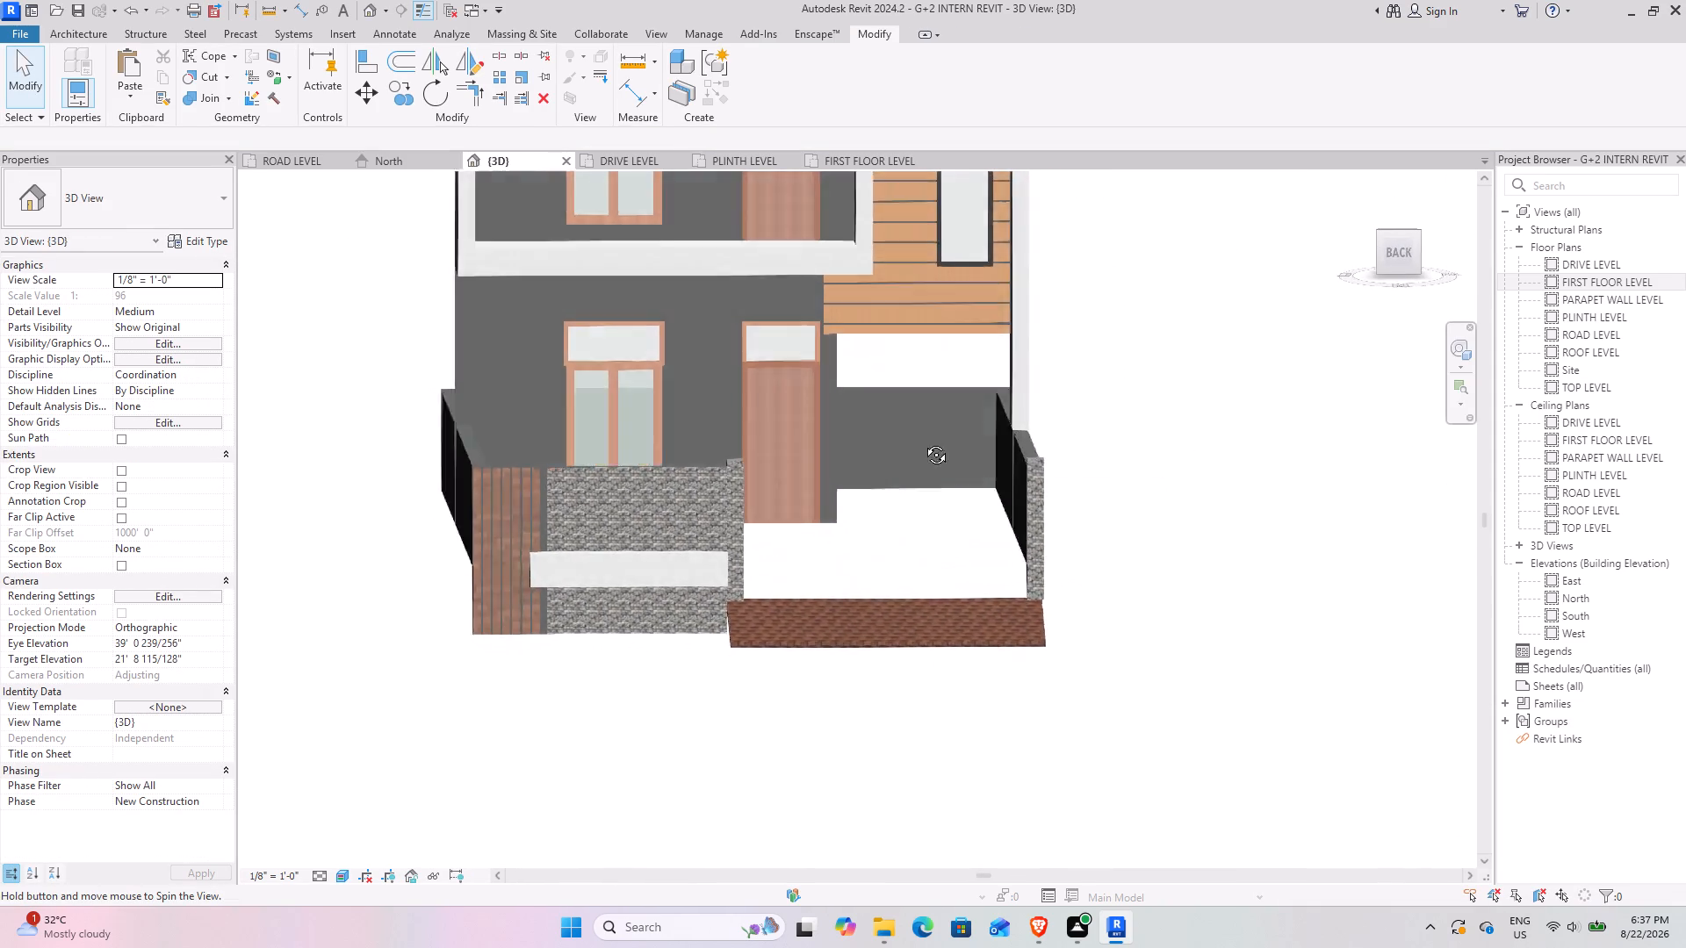
{"action": "middle_click_drag", "start_coordinate": [923, 442], "coordinate": [879, 498]}
{"action": "middle_click_drag", "start_coordinate": [980, 522], "coordinate": [998, 461], "text": "shift"}
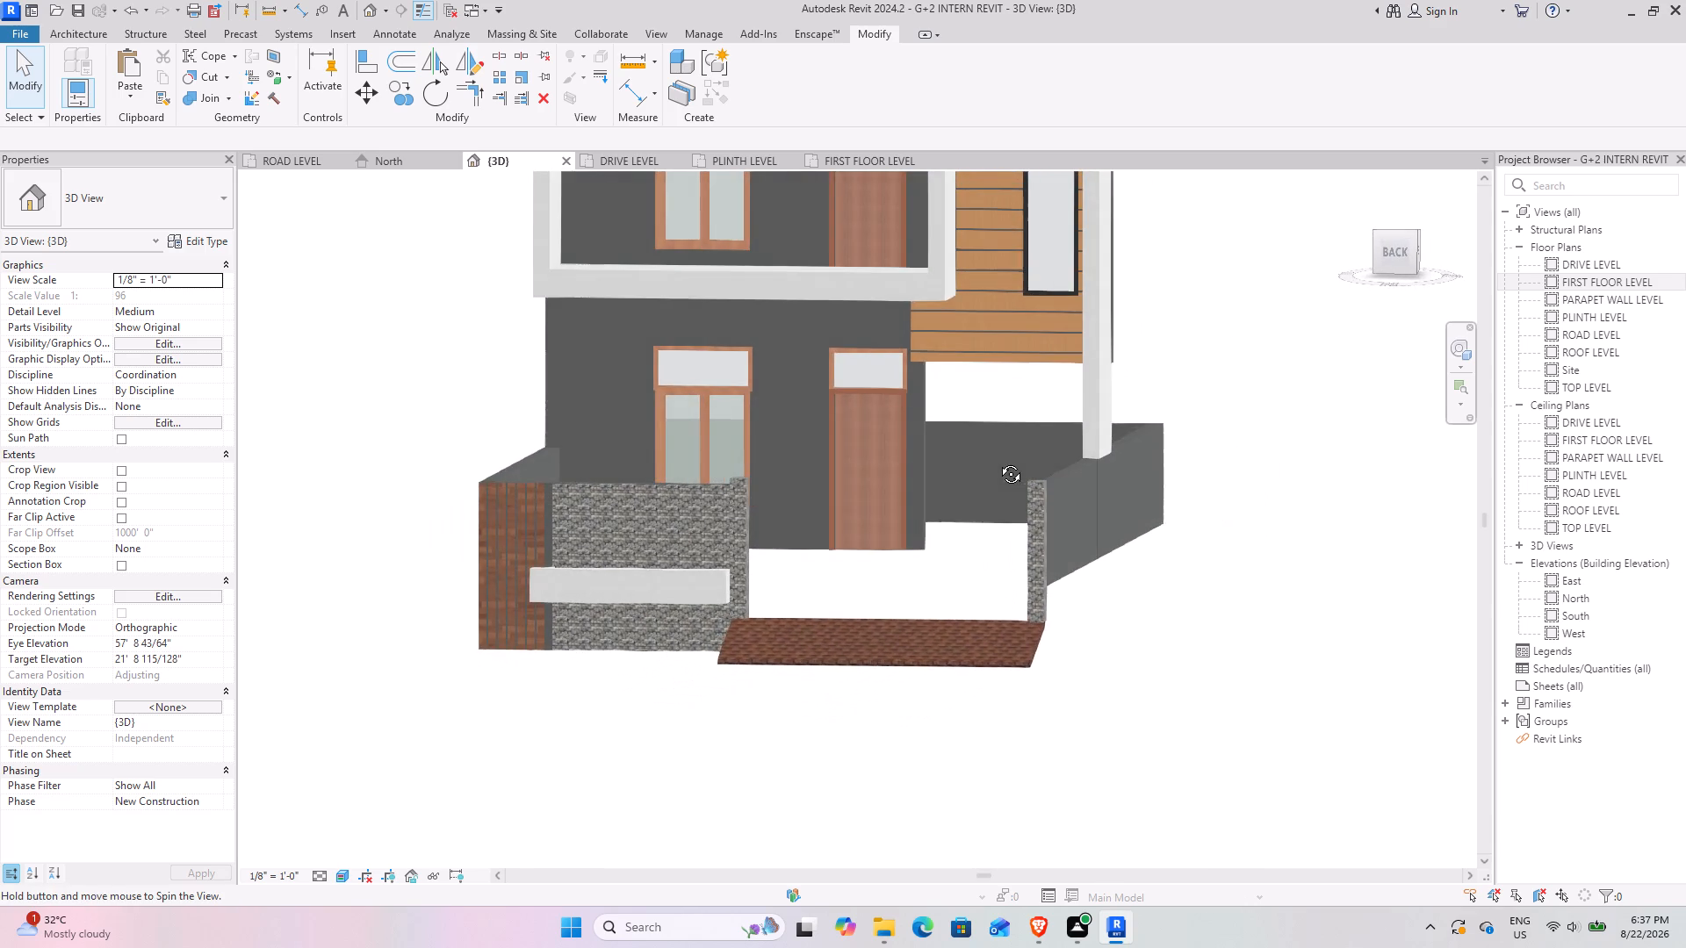
{"action": "middle_click_drag", "start_coordinate": [998, 461], "coordinate": [1041, 492], "text": "shift"}
{"action": "middle_click_drag", "start_coordinate": [964, 460], "coordinate": [947, 405], "text": "shift"}
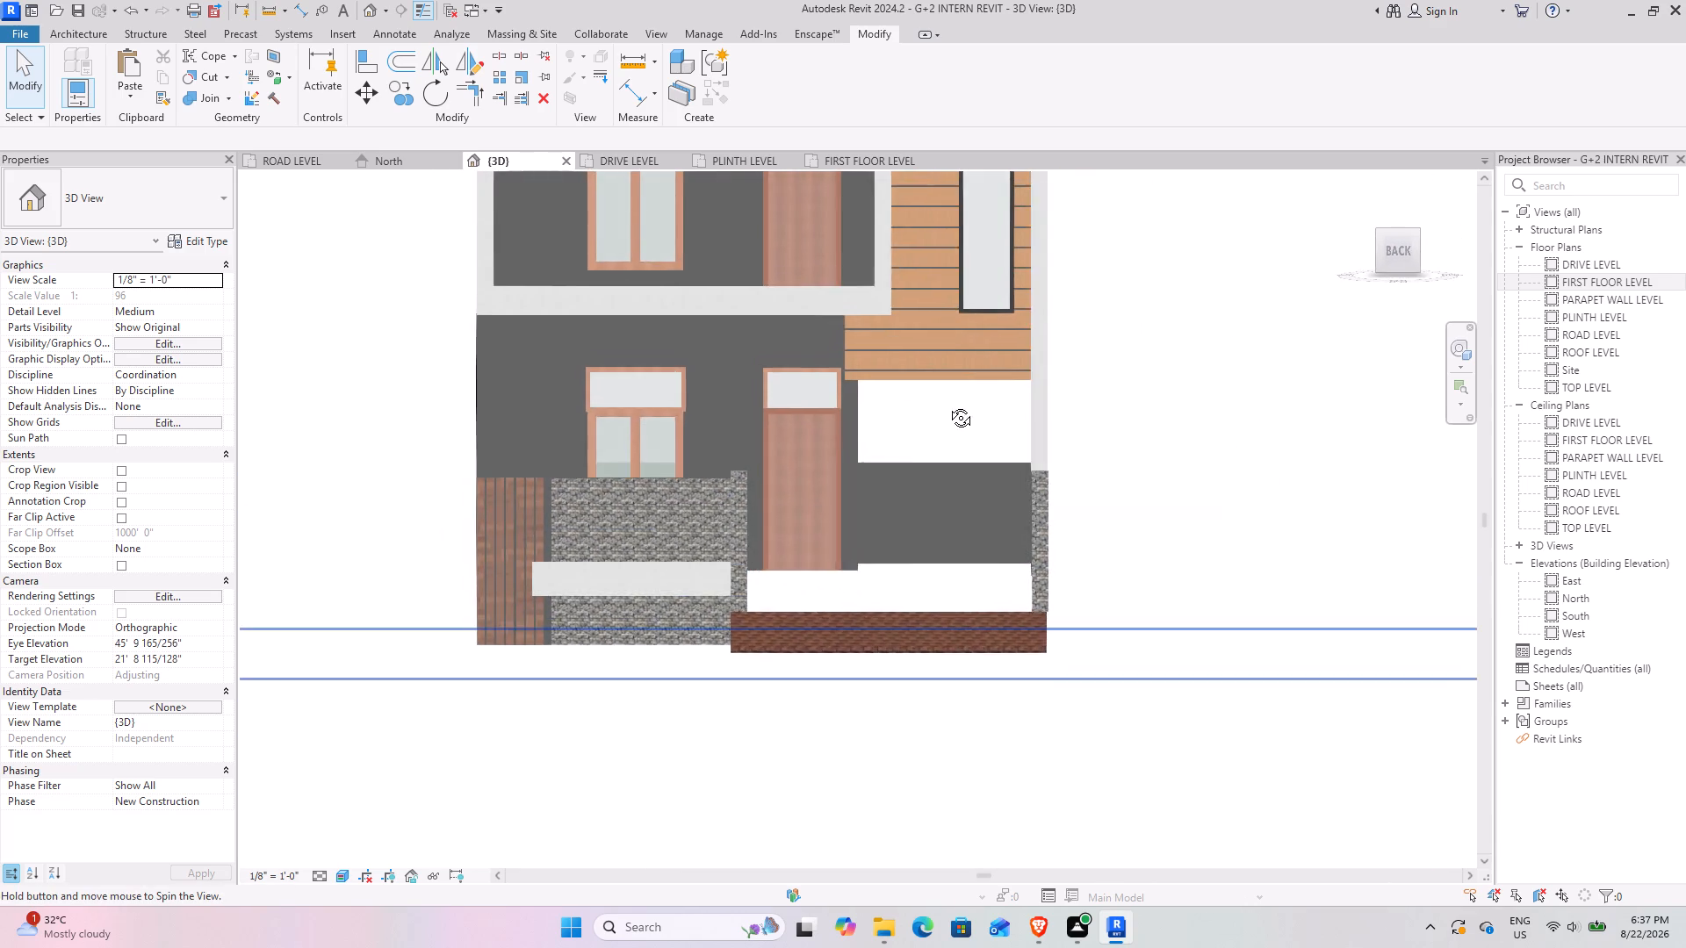
{"action": "middle_click_drag", "start_coordinate": [947, 405], "coordinate": [891, 463], "text": "shift"}
{"action": "middle_click_drag", "start_coordinate": [1185, 517], "coordinate": [867, 567]}
{"action": "middle_click_drag", "start_coordinate": [879, 577], "coordinate": [1200, 420]}
{"action": "middle_click_drag", "start_coordinate": [799, 605], "coordinate": [1050, 492]}
{"action": "middle_click_drag", "start_coordinate": [996, 527], "coordinate": [938, 528]}
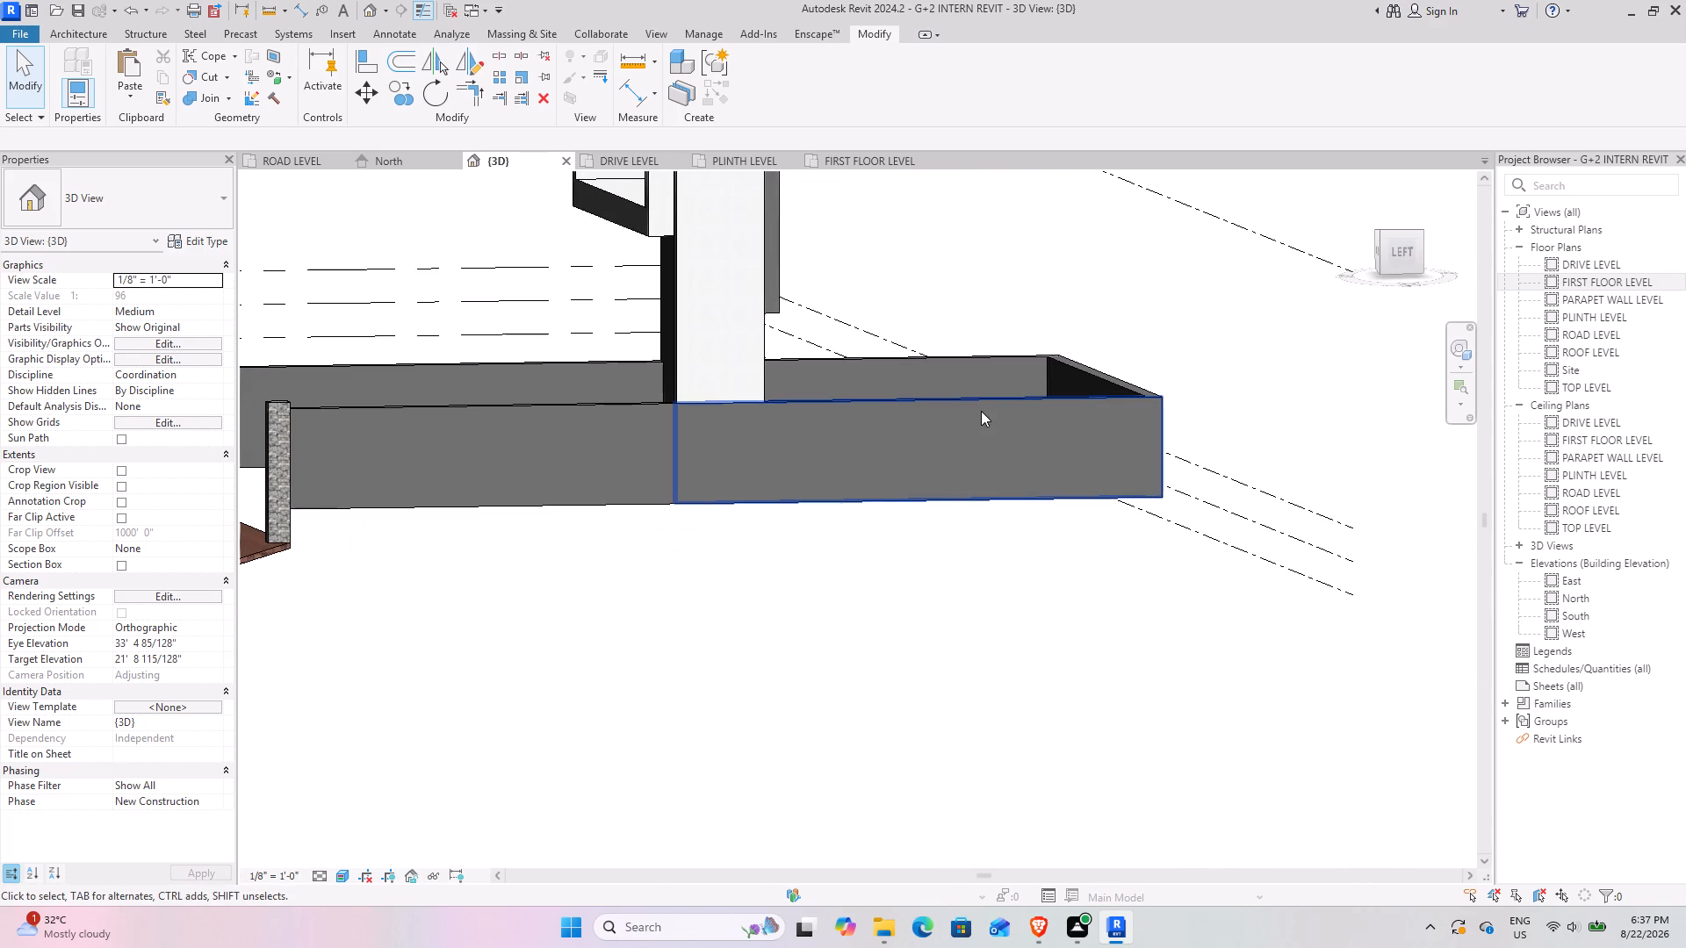
Examine the rear end of the compound wall in 3D from the side, and compare it with the North elevation.
{"action": "middle_click_drag", "start_coordinate": [995, 576], "coordinate": [950, 565], "text": "shift"}
{"action": "left_click_drag", "start_coordinate": [969, 659], "coordinate": [887, 399]}
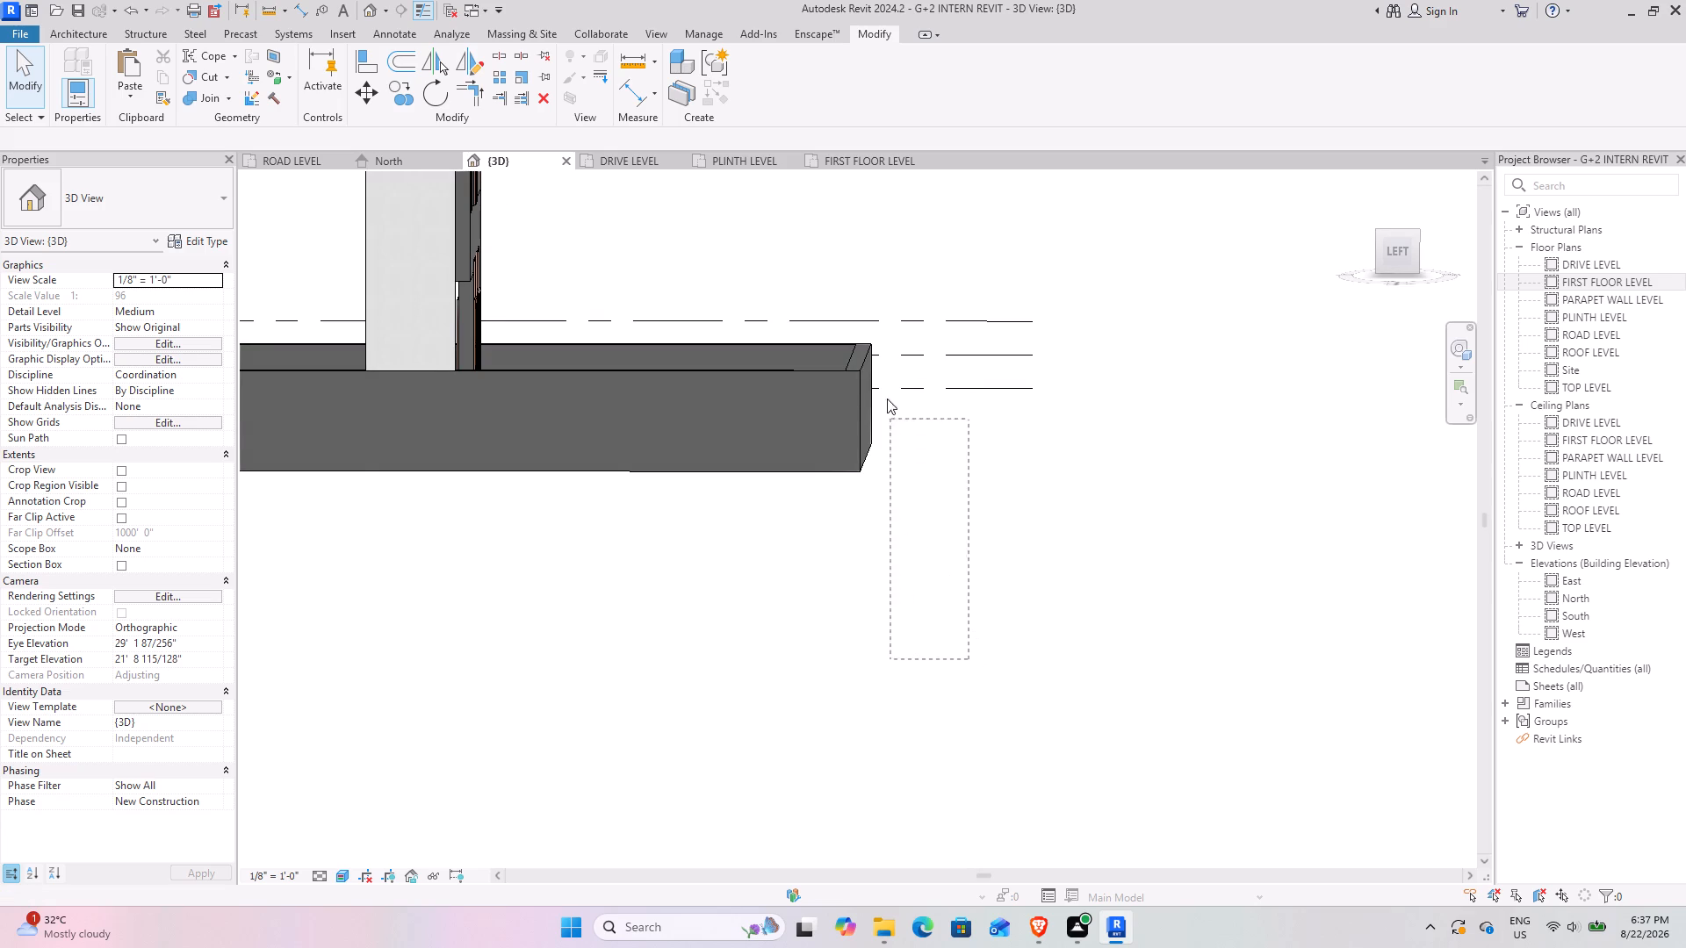
{"action": "left_click_drag", "start_coordinate": [887, 399], "coordinate": [837, 284]}
{"action": "left_click_drag", "start_coordinate": [871, 703], "coordinate": [871, 694]}
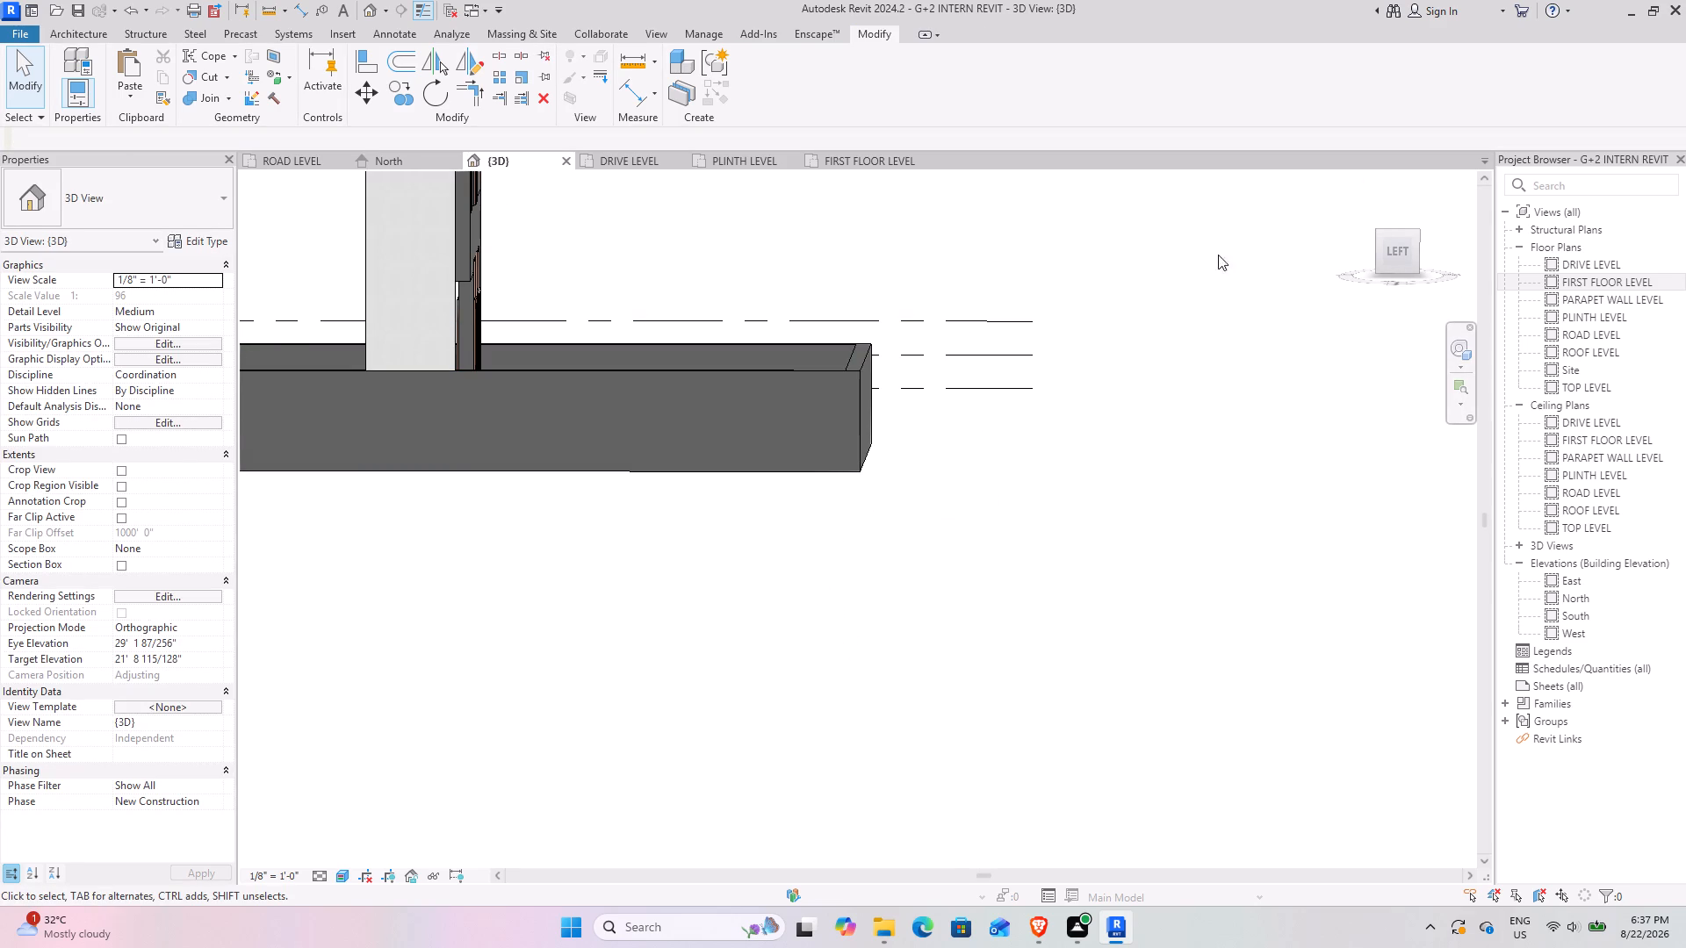
{"action": "left_click", "coordinate": [415, 167]}
{"action": "scroll", "coordinate": [874, 578], "scroll_direction": "down", "scroll_amount": 7}
{"action": "middle_click_drag", "start_coordinate": [1160, 670], "coordinate": [934, 630]}
{"action": "scroll", "coordinate": [792, 557], "scroll_direction": "down", "scroll_amount": 3}
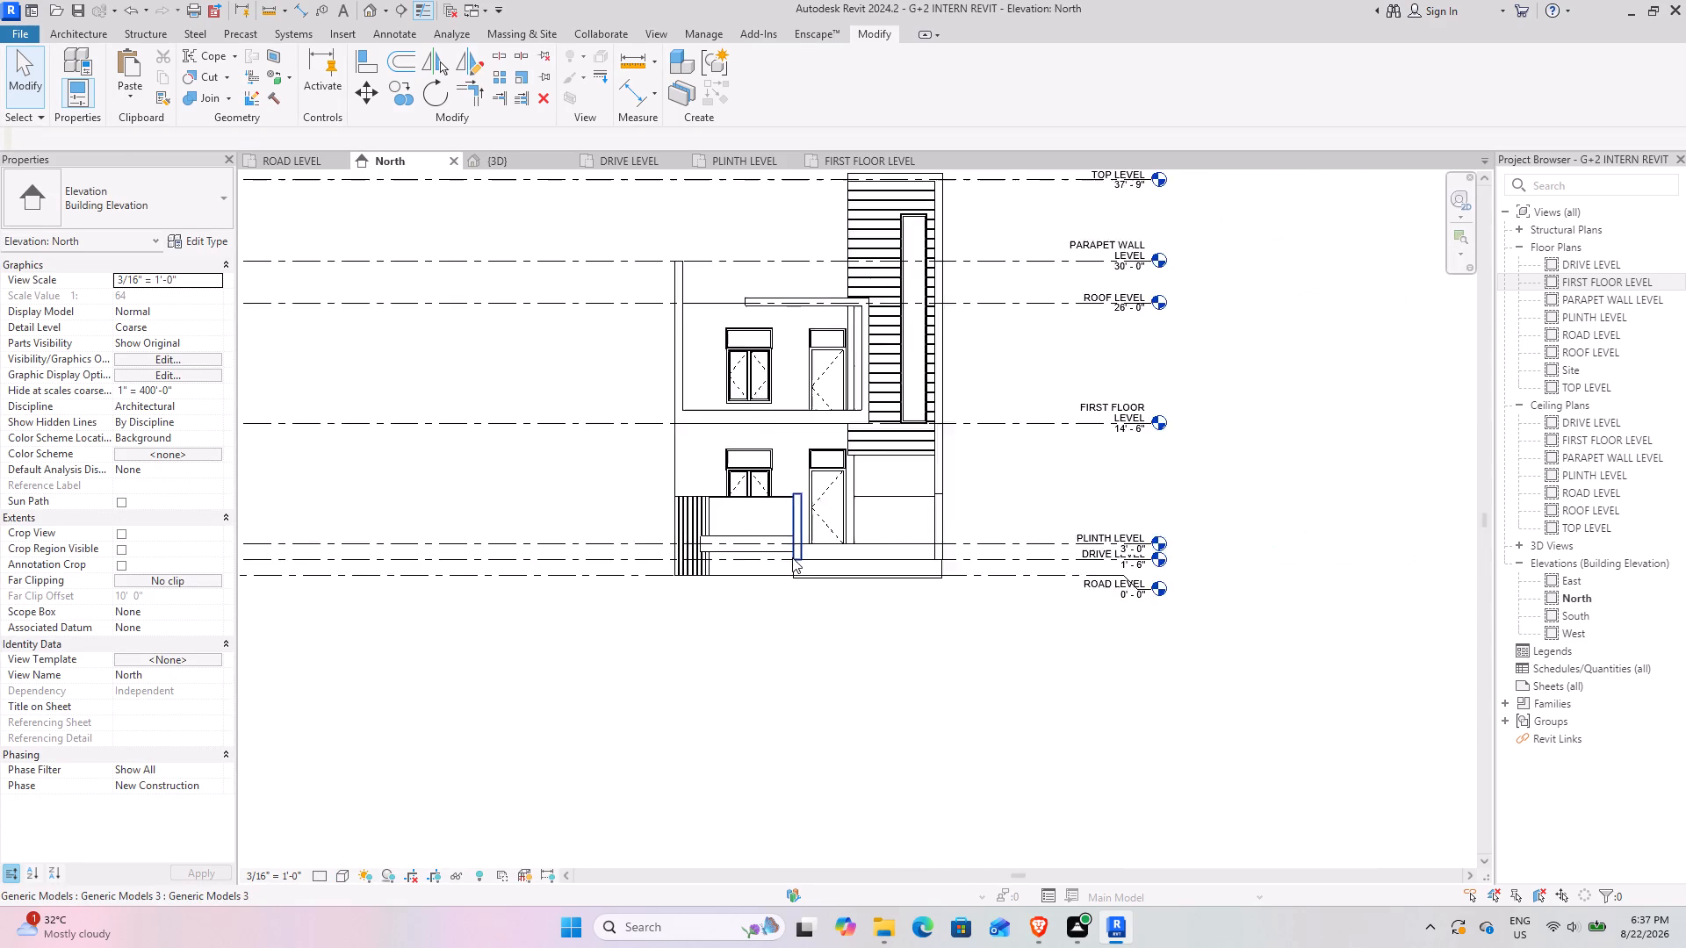
{"action": "scroll", "coordinate": [792, 557], "scroll_direction": "down", "scroll_amount": 5}
{"action": "left_click", "coordinate": [520, 161]}
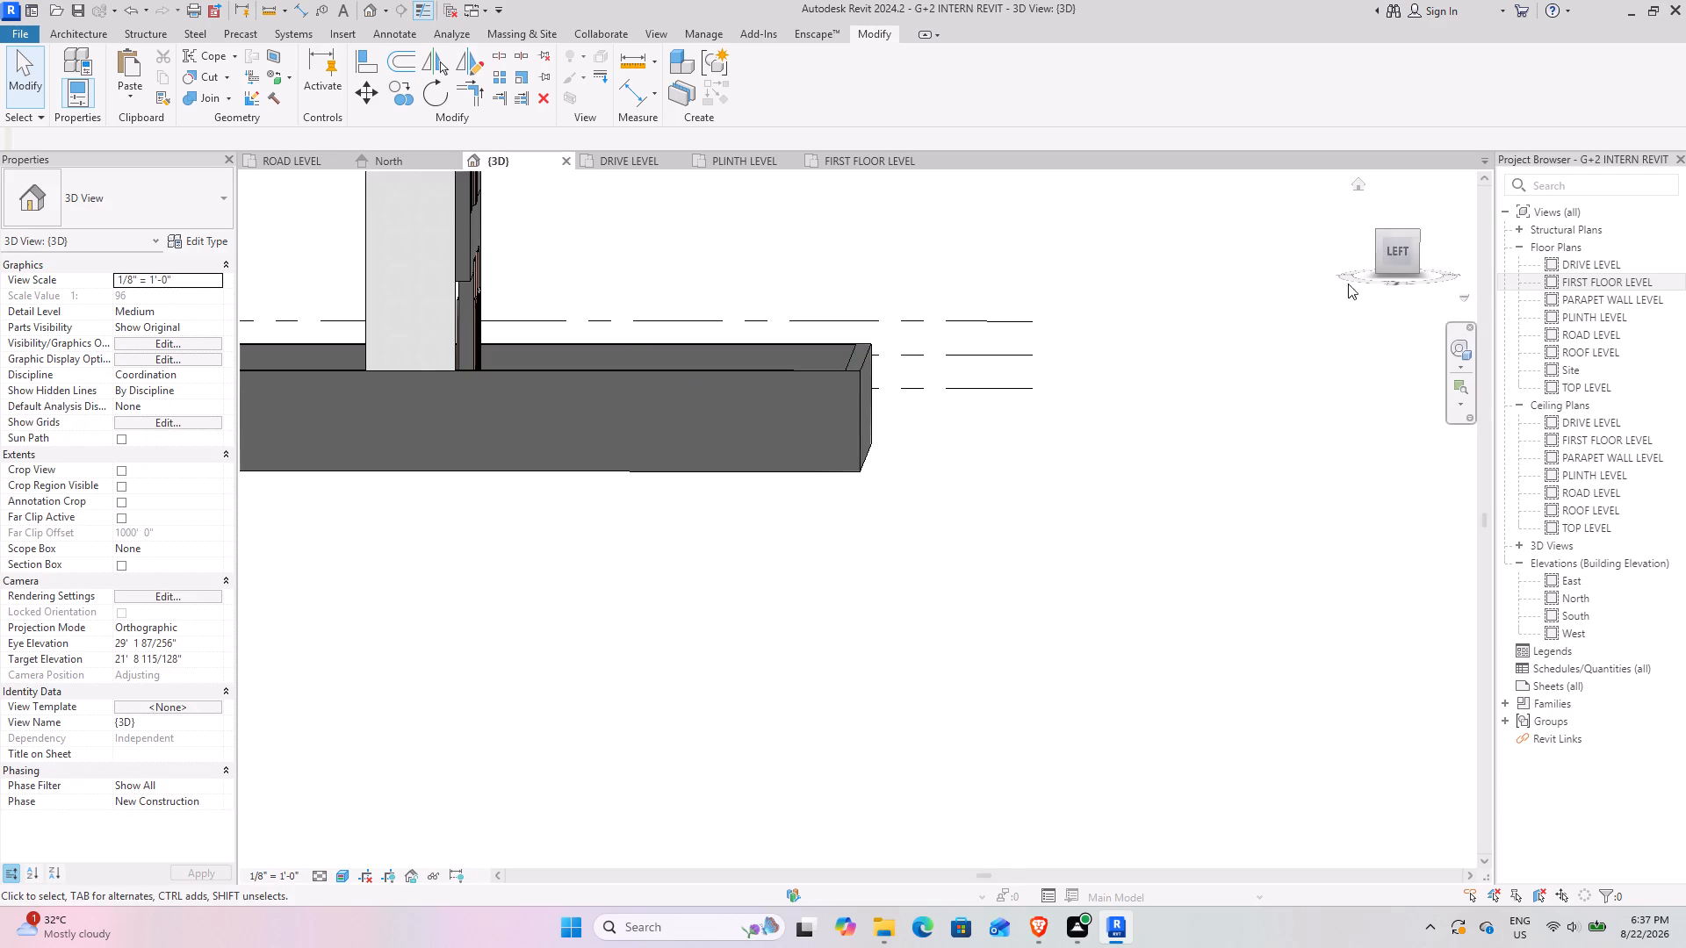
From a level side view in 3D, set the top constraint of the three rear Generic - 8" walls to Up to level: ROOF LEVEL.
{"action": "left_click_drag", "start_coordinate": [1397, 233], "coordinate": [1395, 216]}
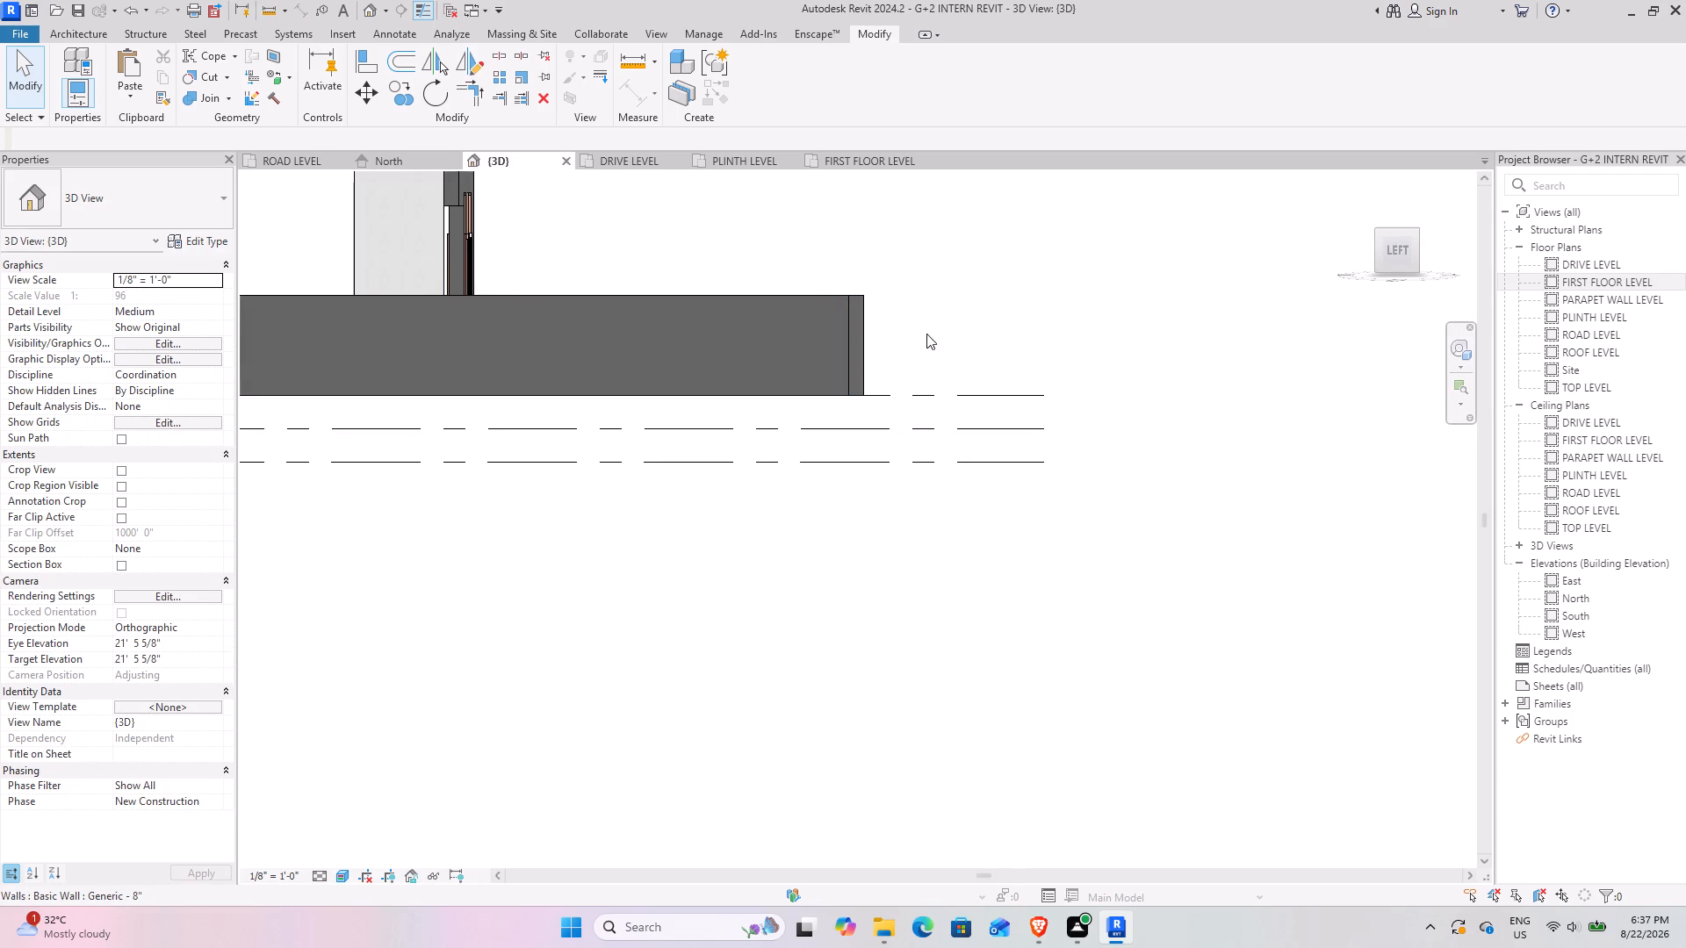
{"action": "left_click_drag", "start_coordinate": [911, 355], "coordinate": [807, 268]}
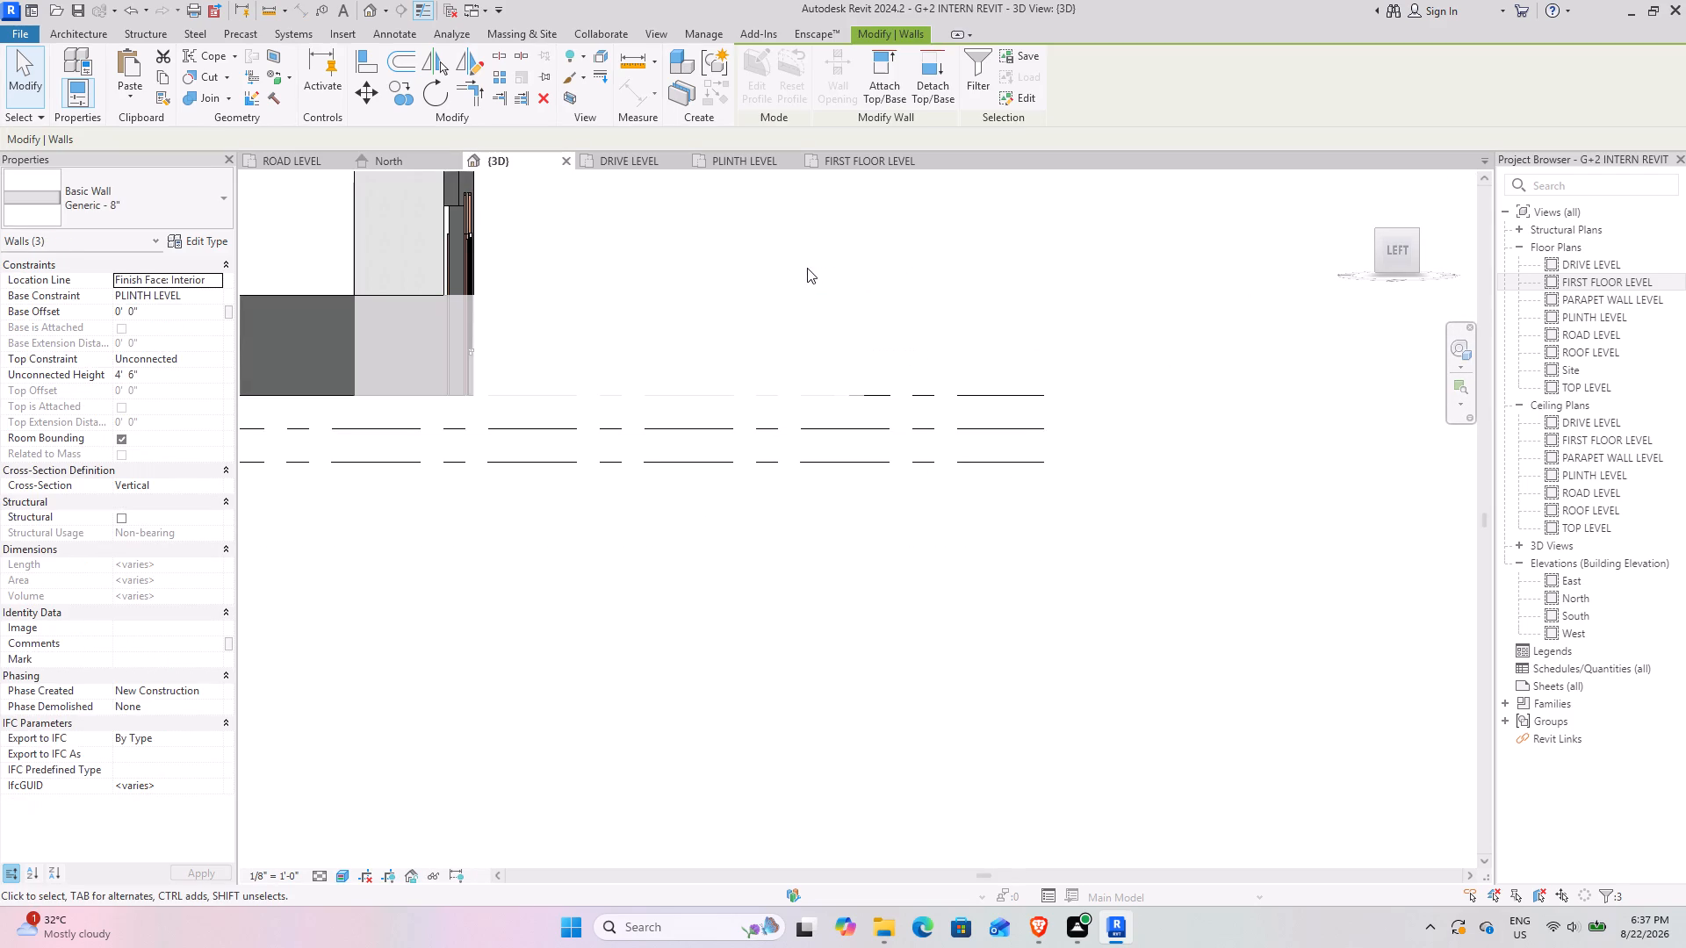
{"action": "scroll", "coordinate": [927, 478], "scroll_direction": "down", "scroll_amount": 4}
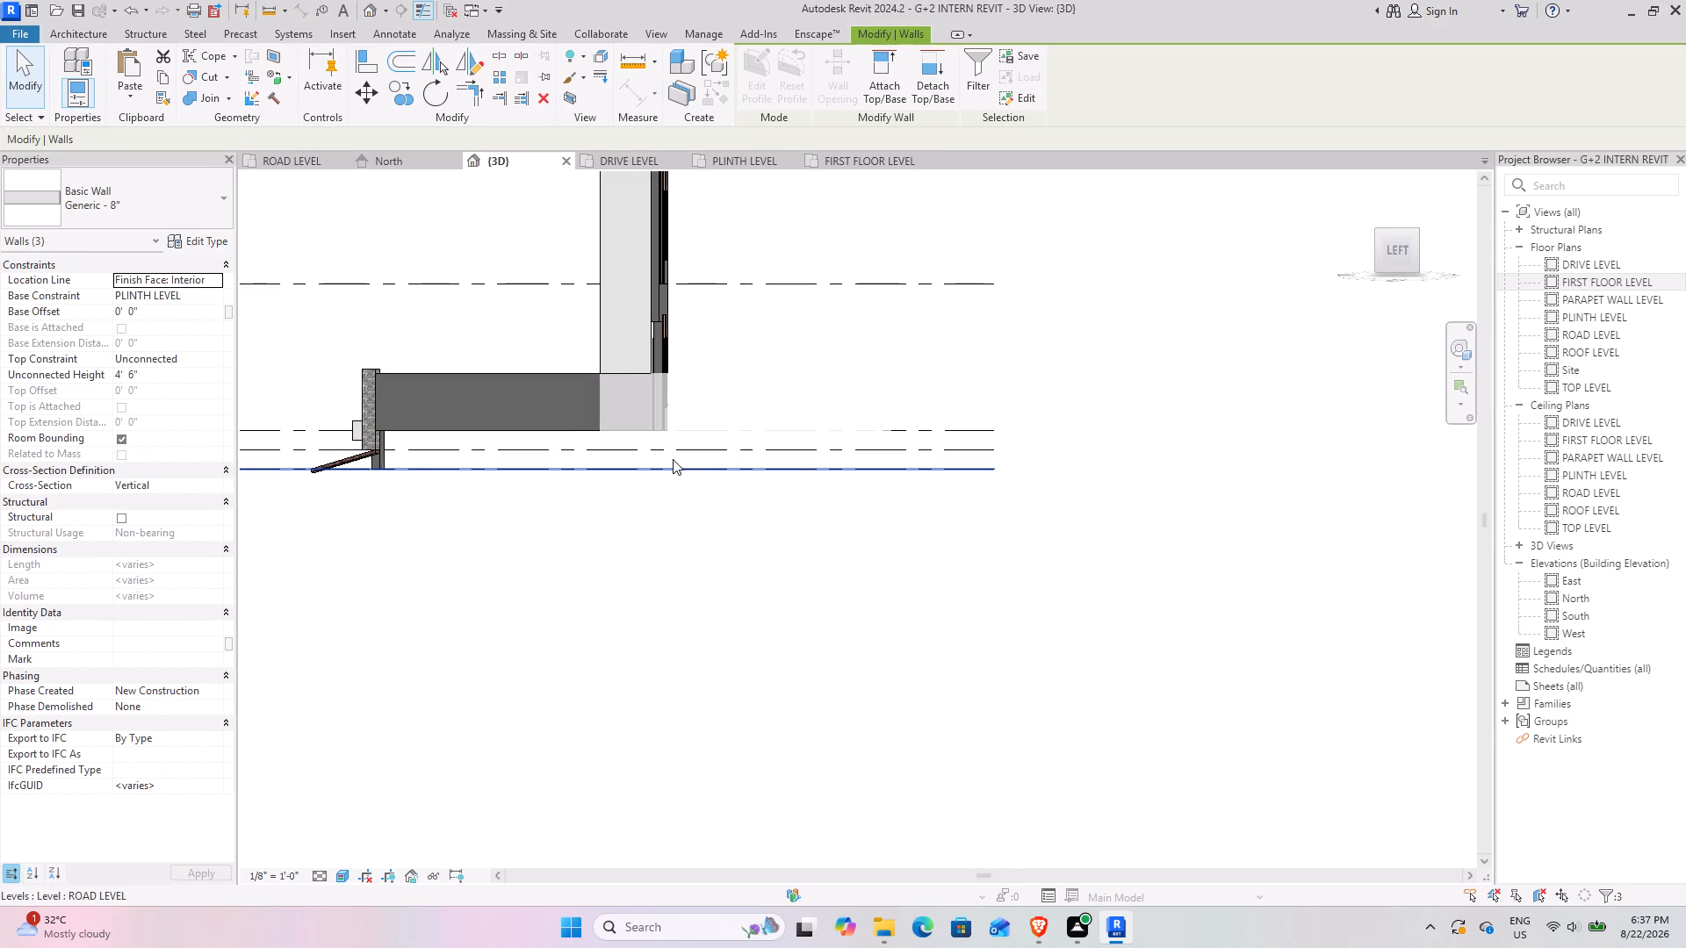
{"action": "left_click", "coordinate": [219, 360]}
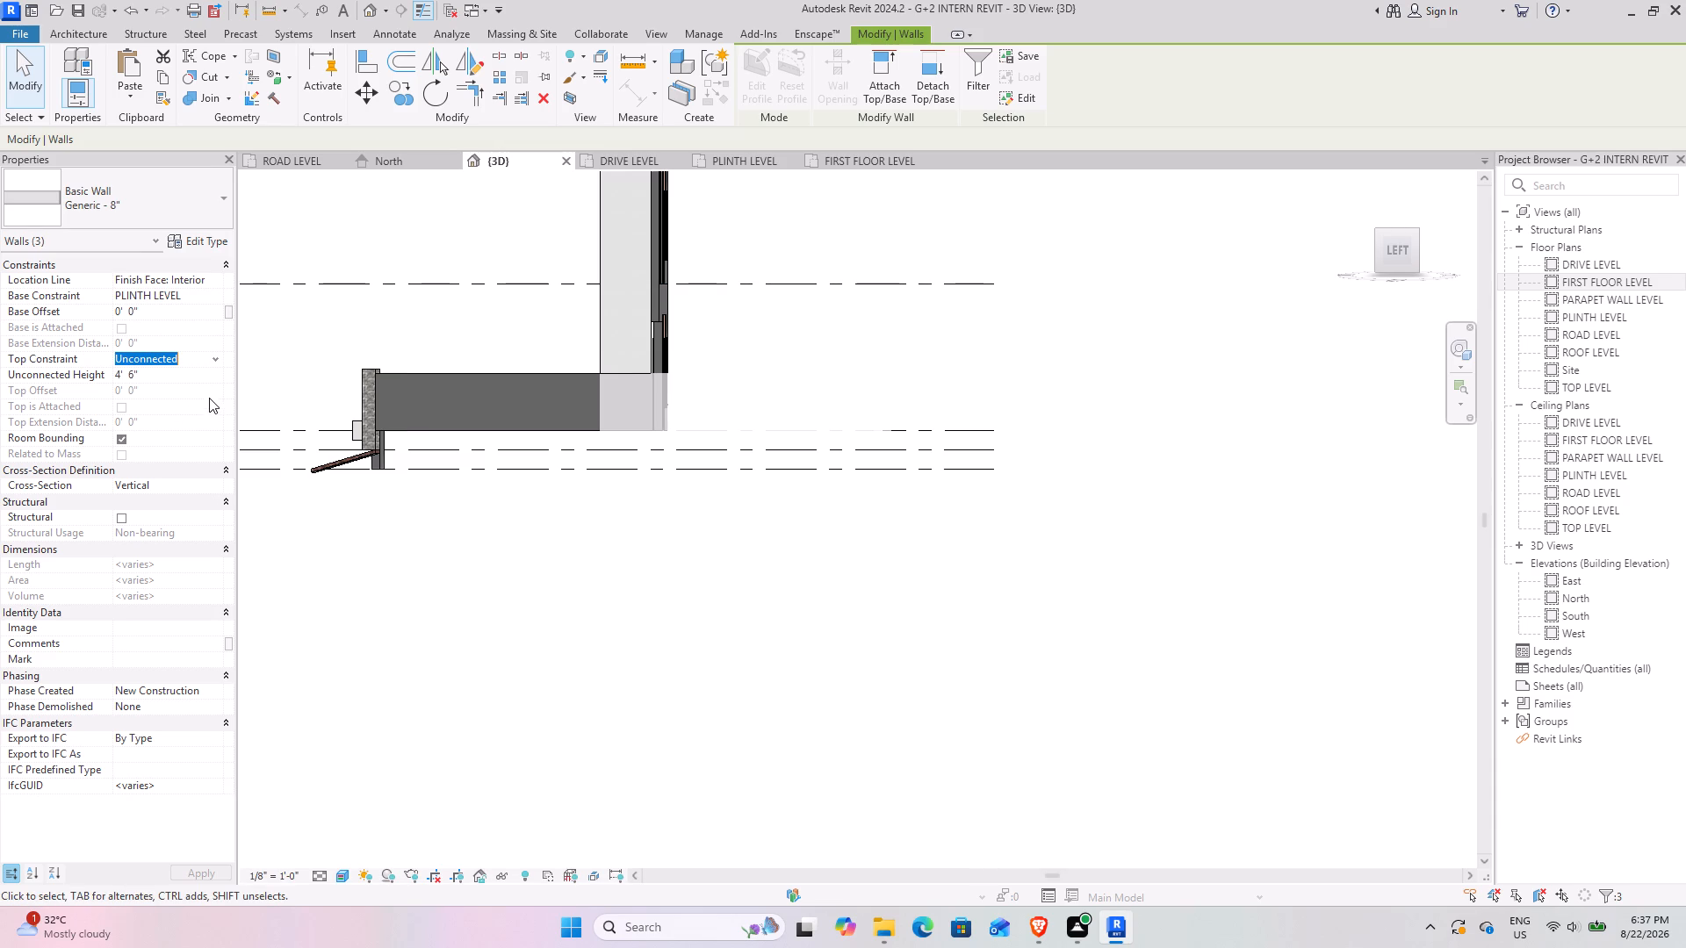
{"action": "scroll", "coordinate": [206, 445], "scroll_direction": "down", "scroll_amount": 5}
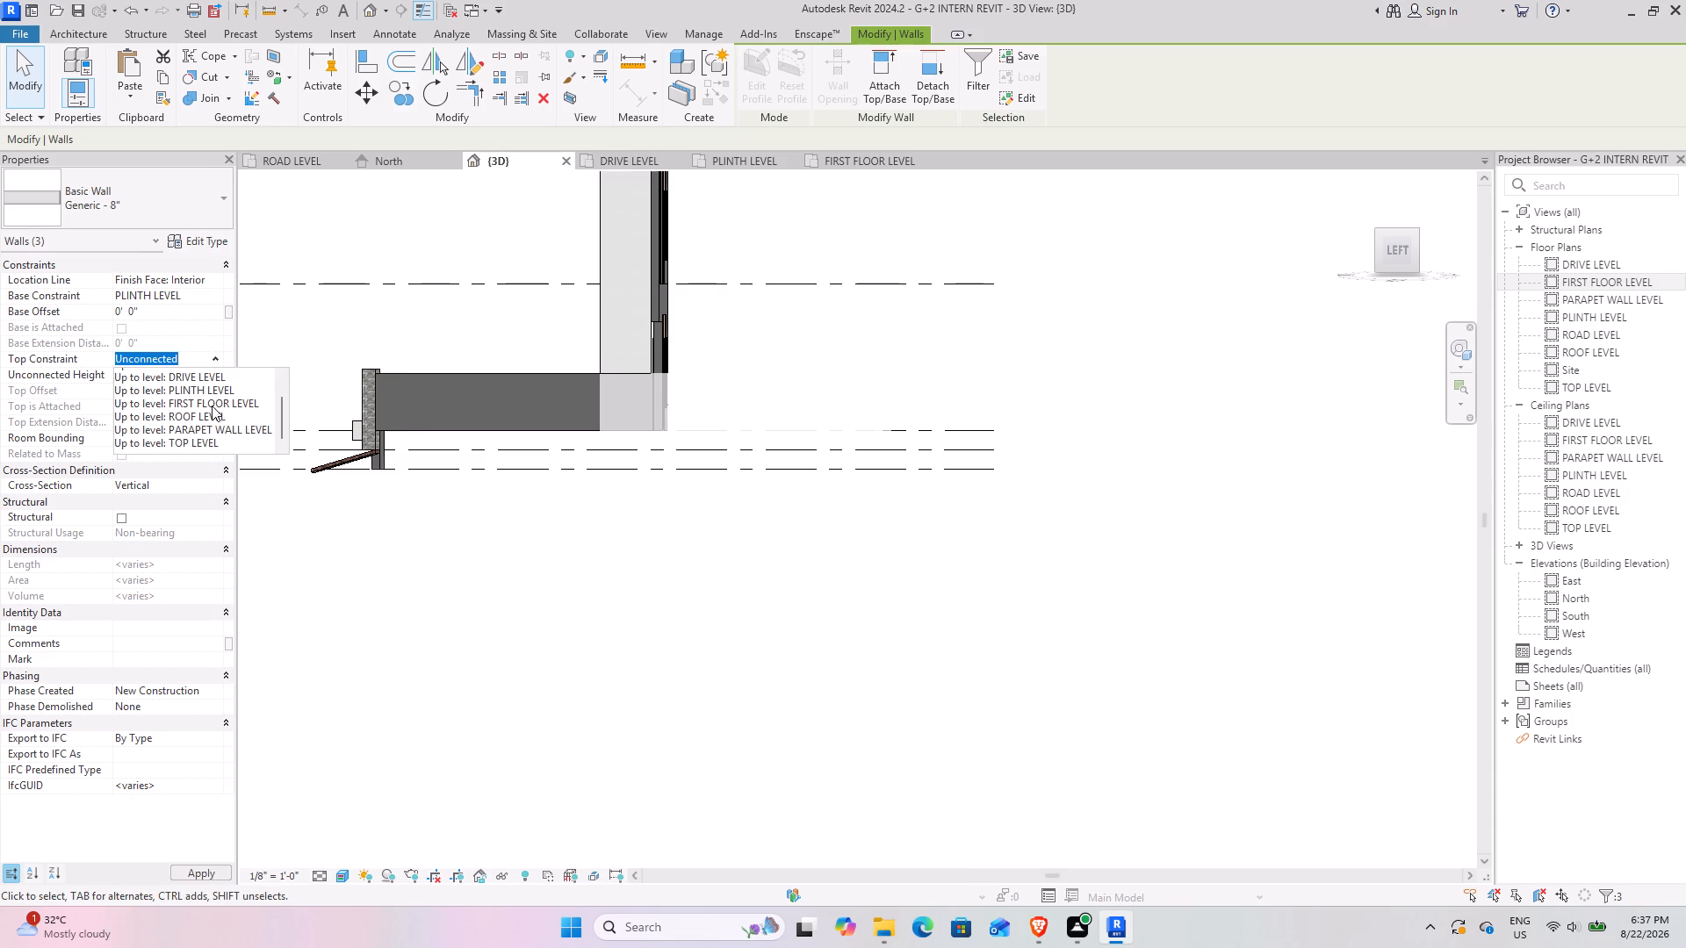
{"action": "left_click", "coordinate": [214, 418]}
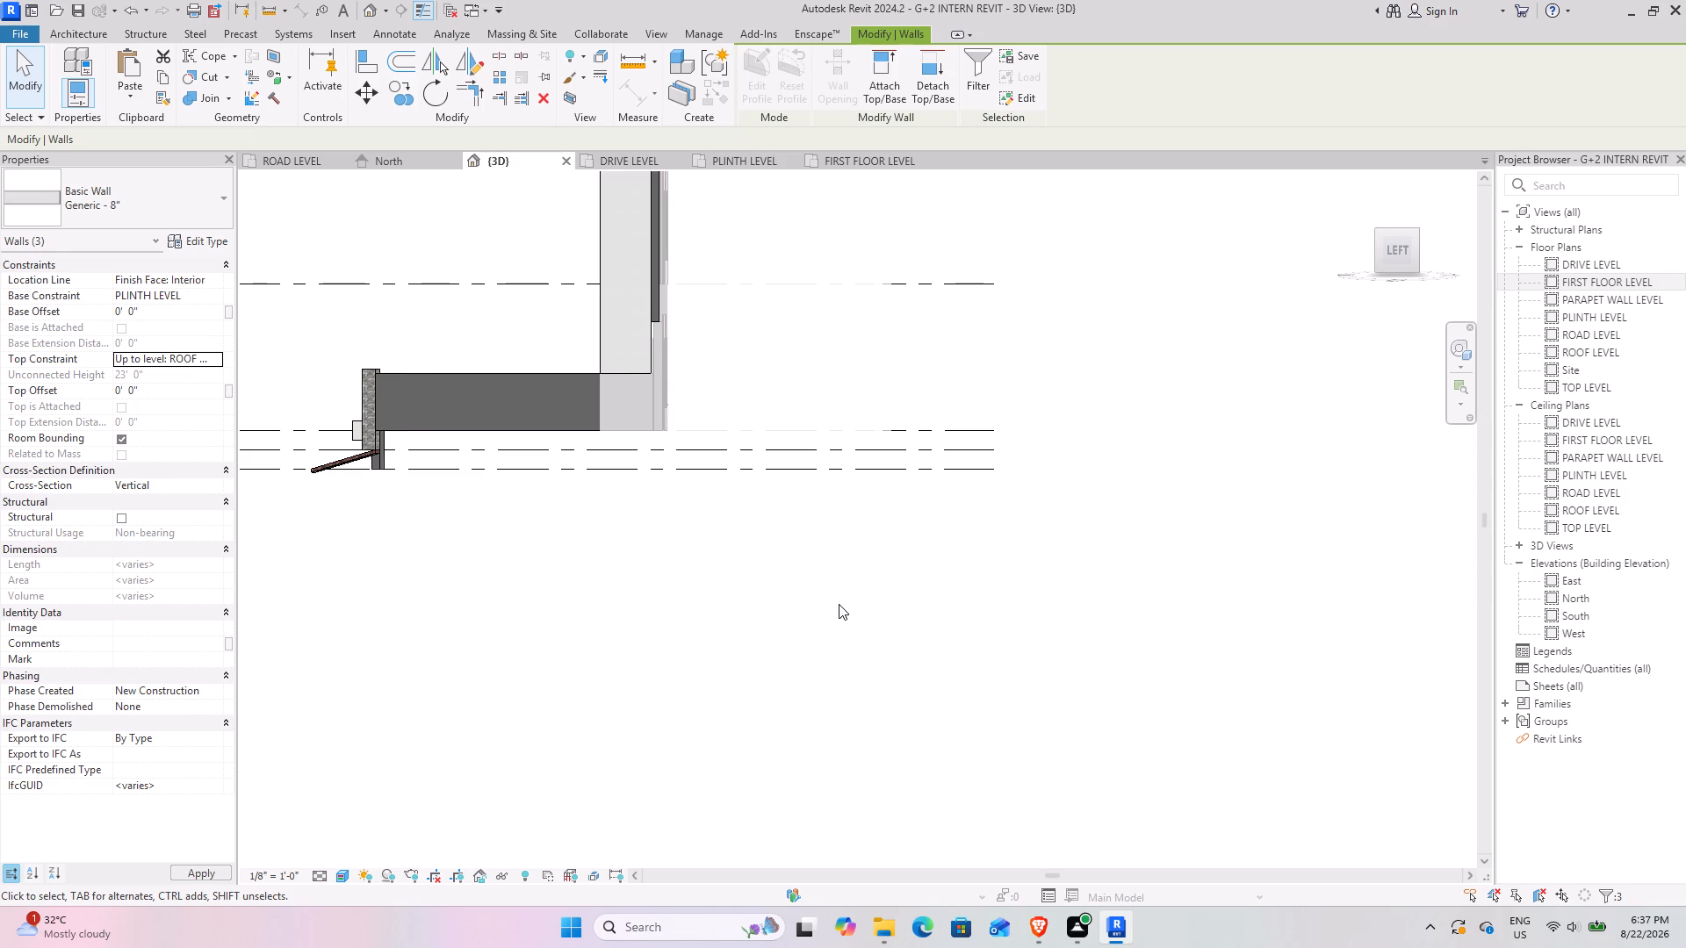
{"action": "left_click", "coordinate": [839, 604]}
Inspect the raised rear walls in 3D from the side and front, against the house, gate pillars and ramp.
{"action": "middle_click_drag", "start_coordinate": [638, 487], "coordinate": [845, 481], "text": "shift"}
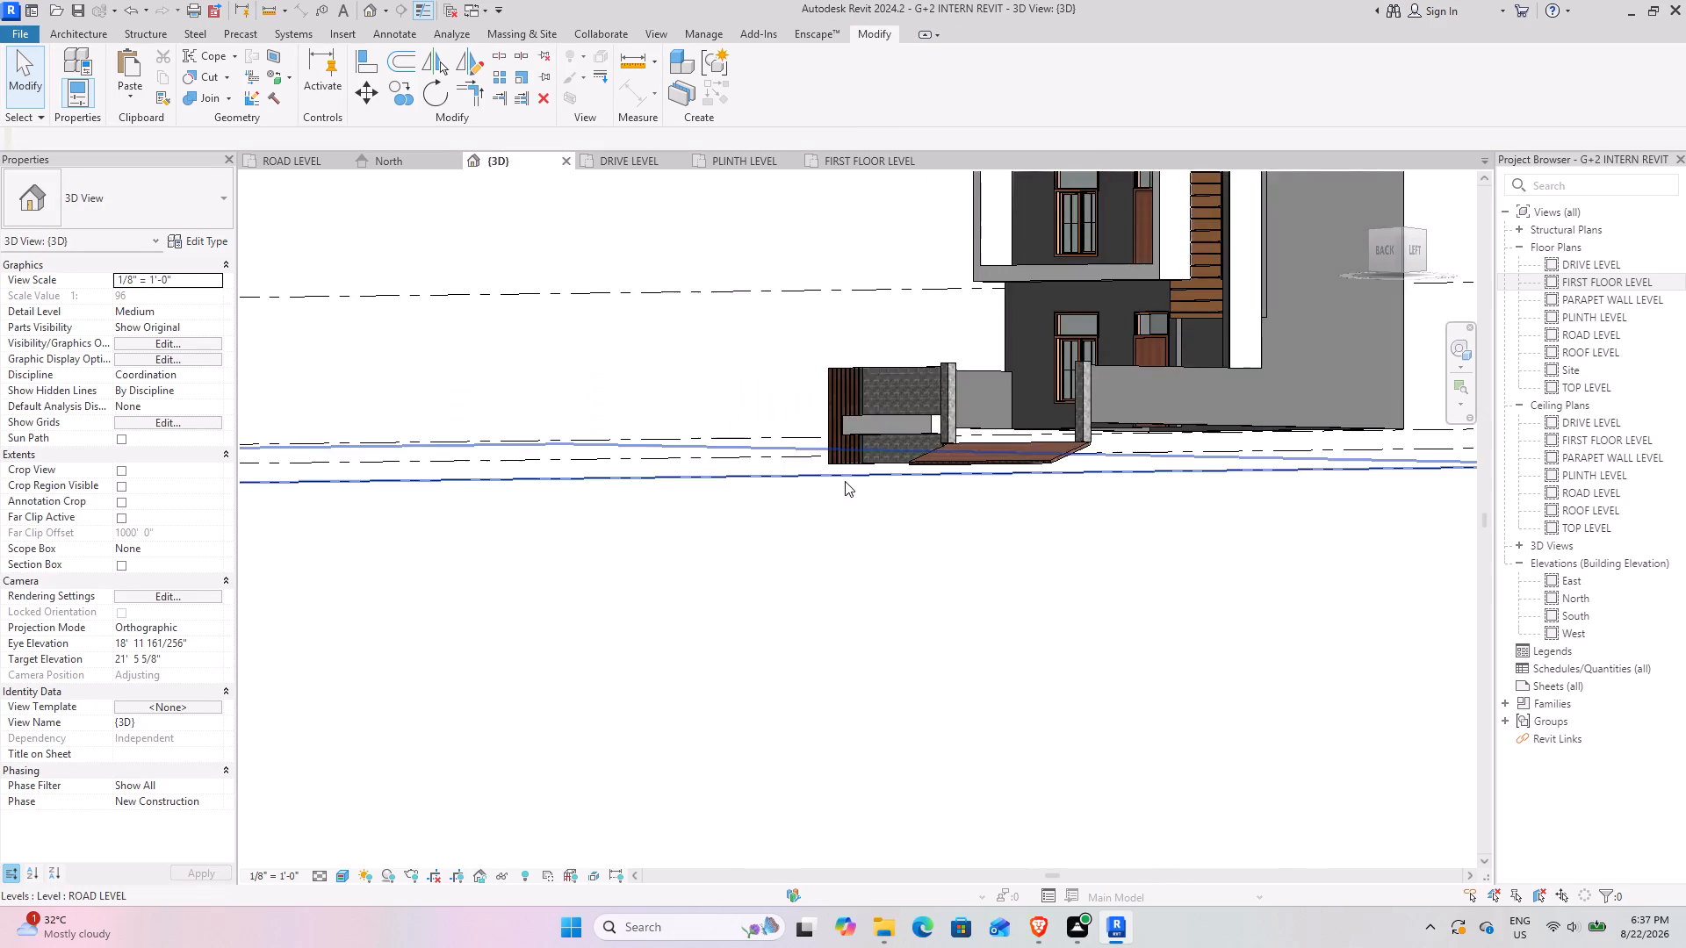
{"action": "middle_click_drag", "start_coordinate": [845, 481], "coordinate": [1038, 492], "text": "shift"}
{"action": "middle_click_drag", "start_coordinate": [1027, 496], "coordinate": [687, 570]}
{"action": "middle_click_drag", "start_coordinate": [758, 588], "coordinate": [648, 584], "text": "shift"}
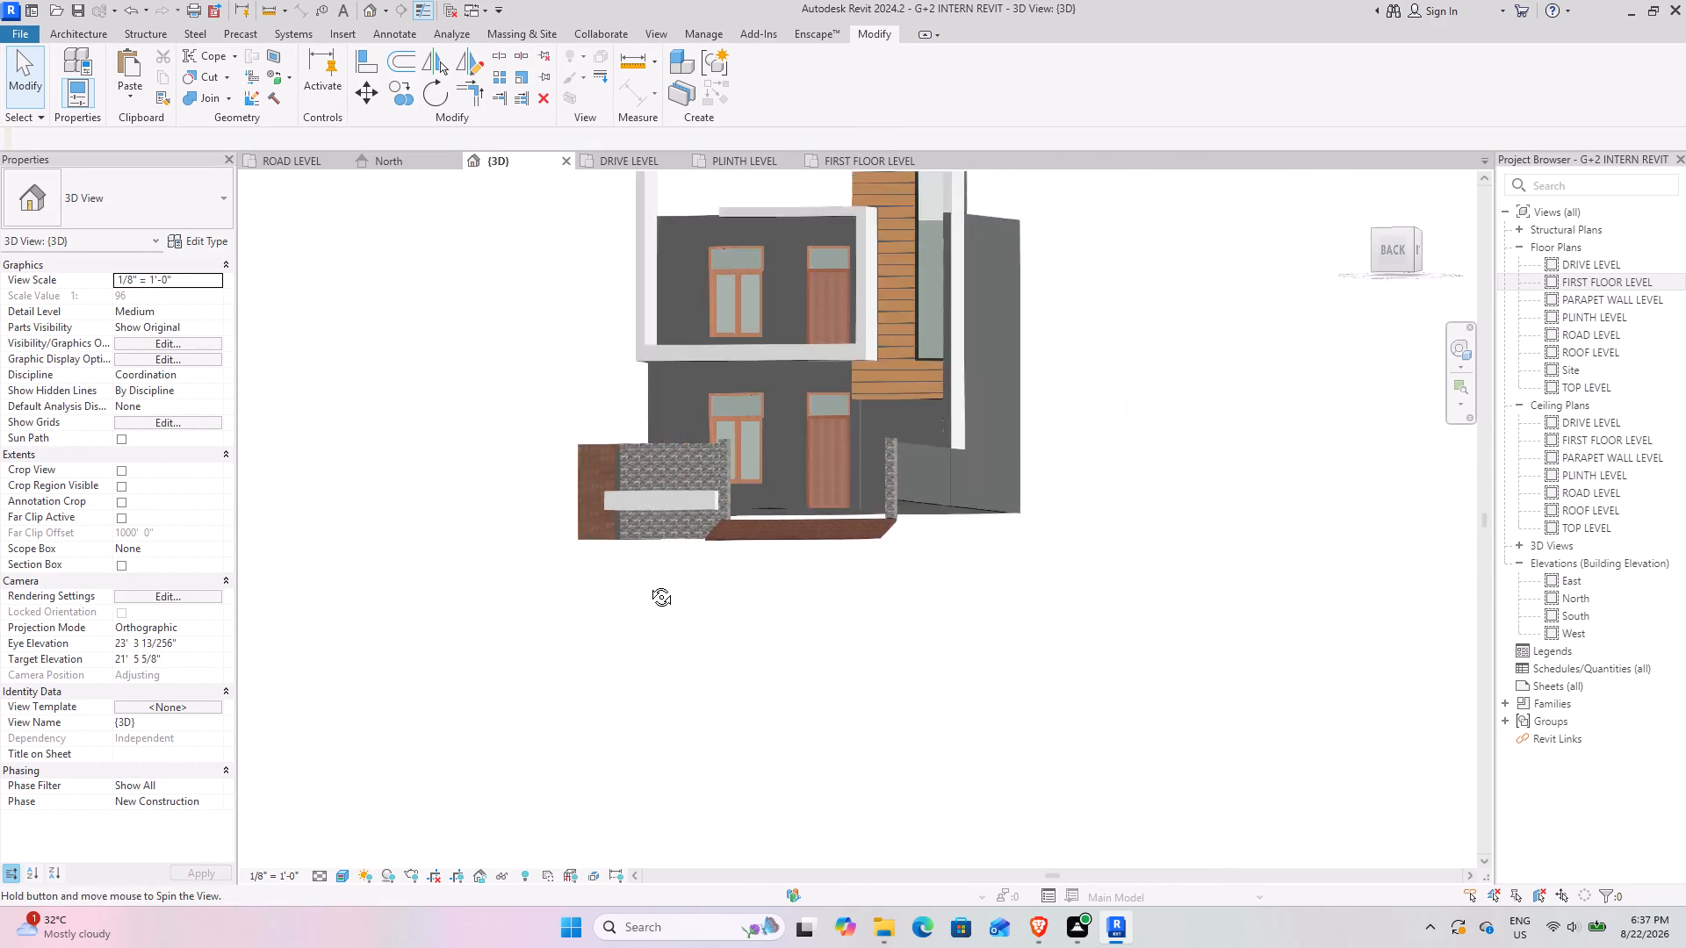
{"action": "middle_click_drag", "start_coordinate": [648, 584], "coordinate": [645, 654], "text": "shift"}
{"action": "middle_click_drag", "start_coordinate": [651, 650], "coordinate": [697, 600], "text": "shift"}
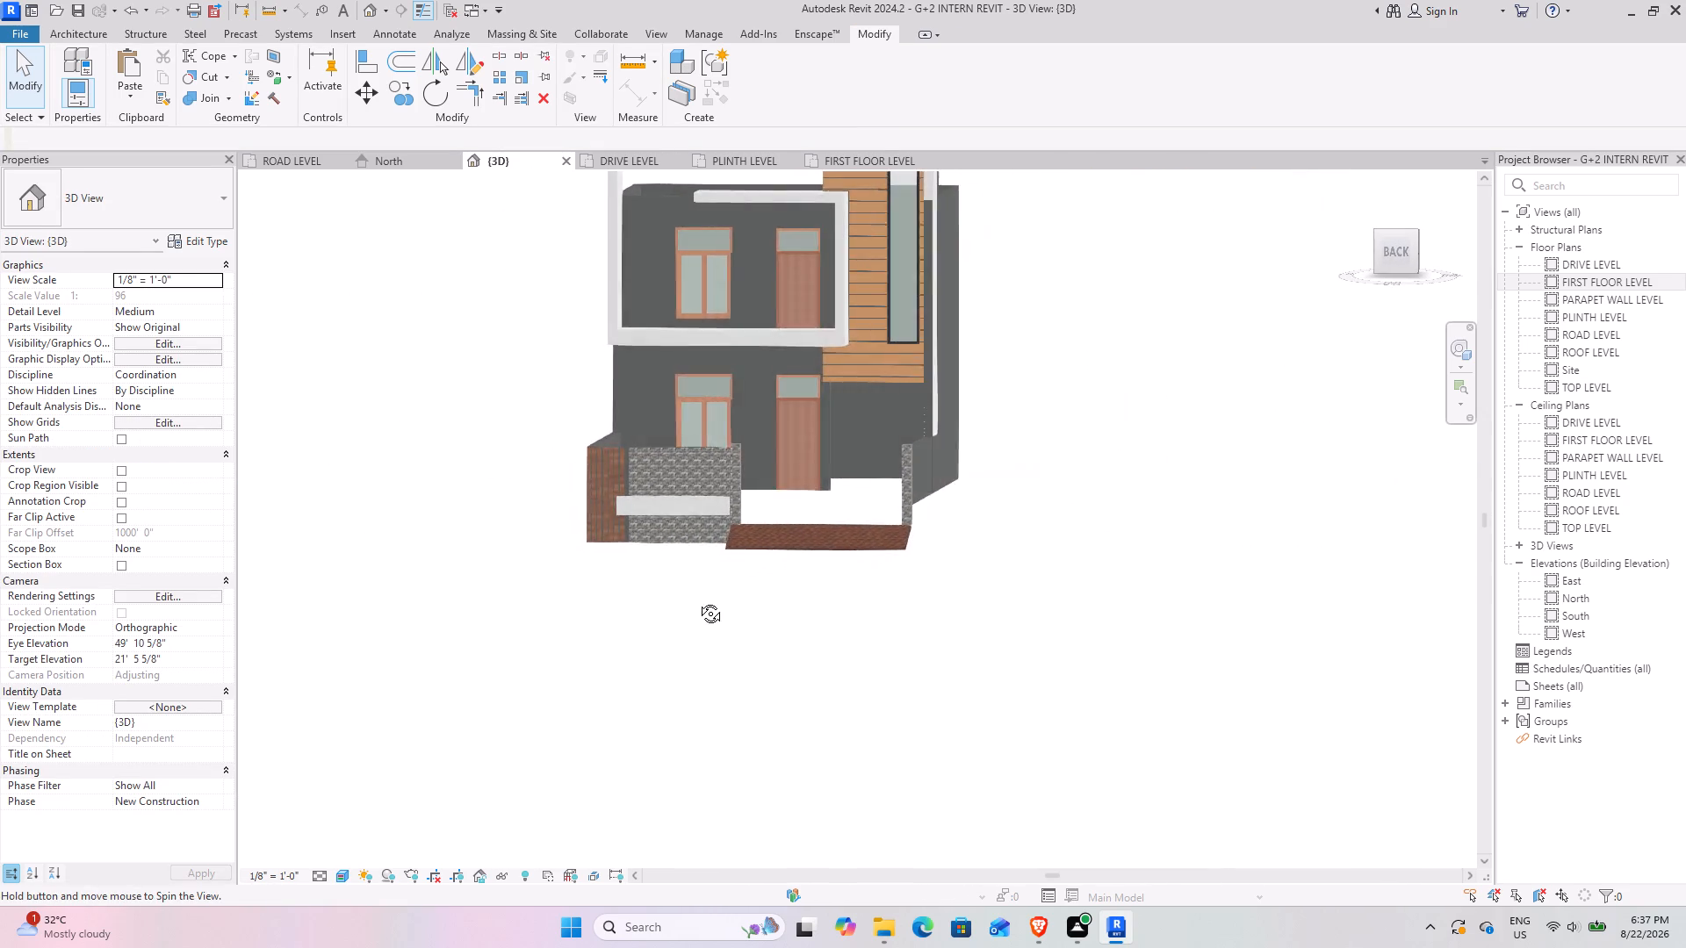
{"action": "middle_click_drag", "start_coordinate": [697, 600], "coordinate": [699, 600], "text": "shift"}
{"action": "scroll", "coordinate": [789, 399], "scroll_direction": "up", "scroll_amount": 3}
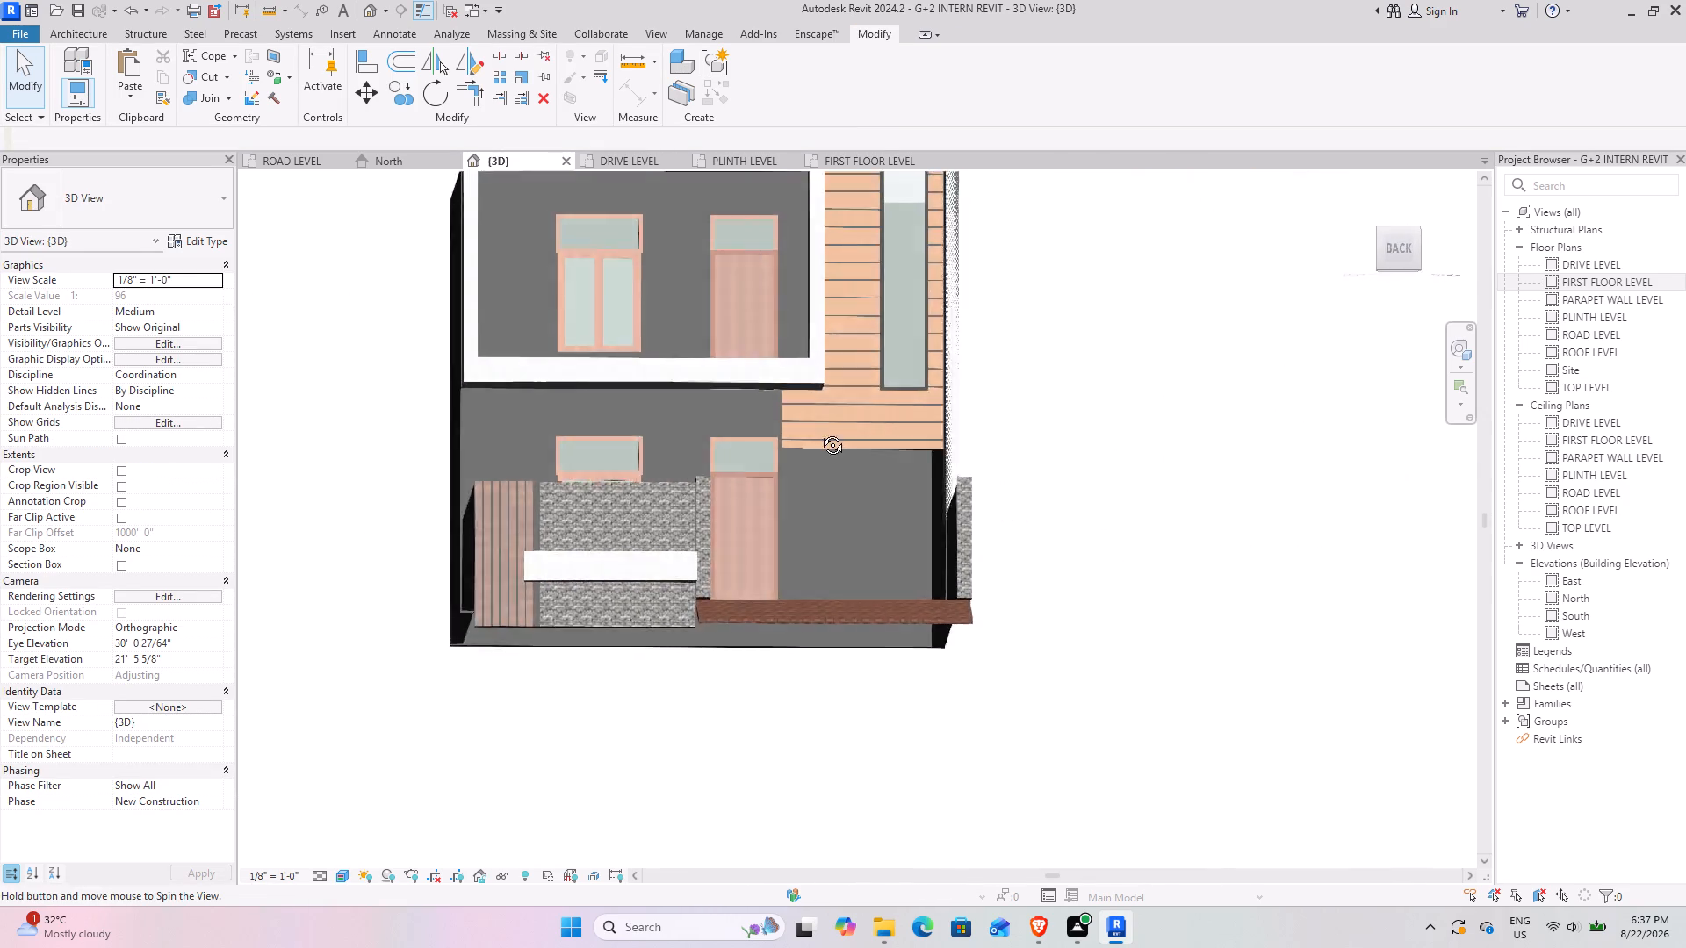